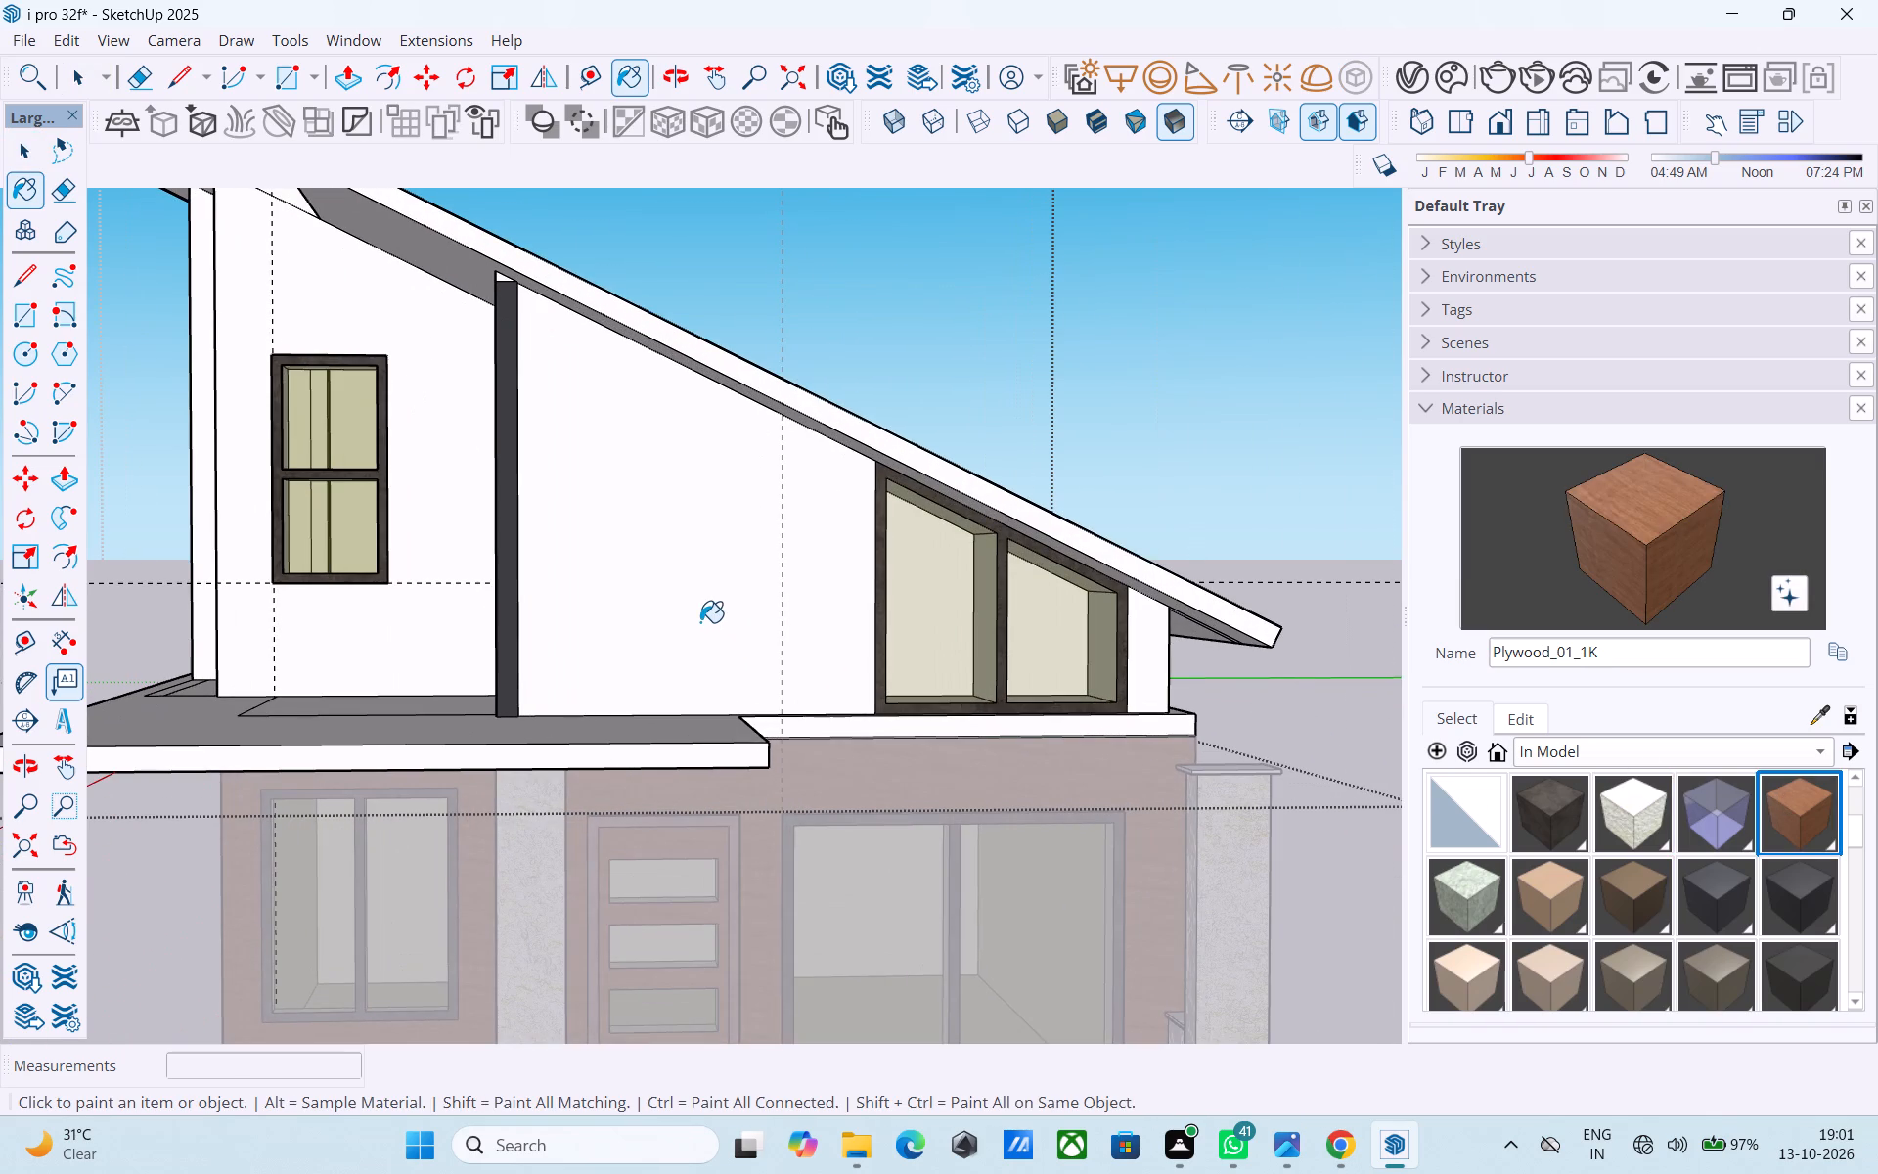
Examine the sloped-window wall and the front of the house, closing the upper-floor group.
middle_click_drag(695, 613, 915, 765)
middle_click_drag(917, 725, 901, 711)
scroll(901, 711, "up", 4)
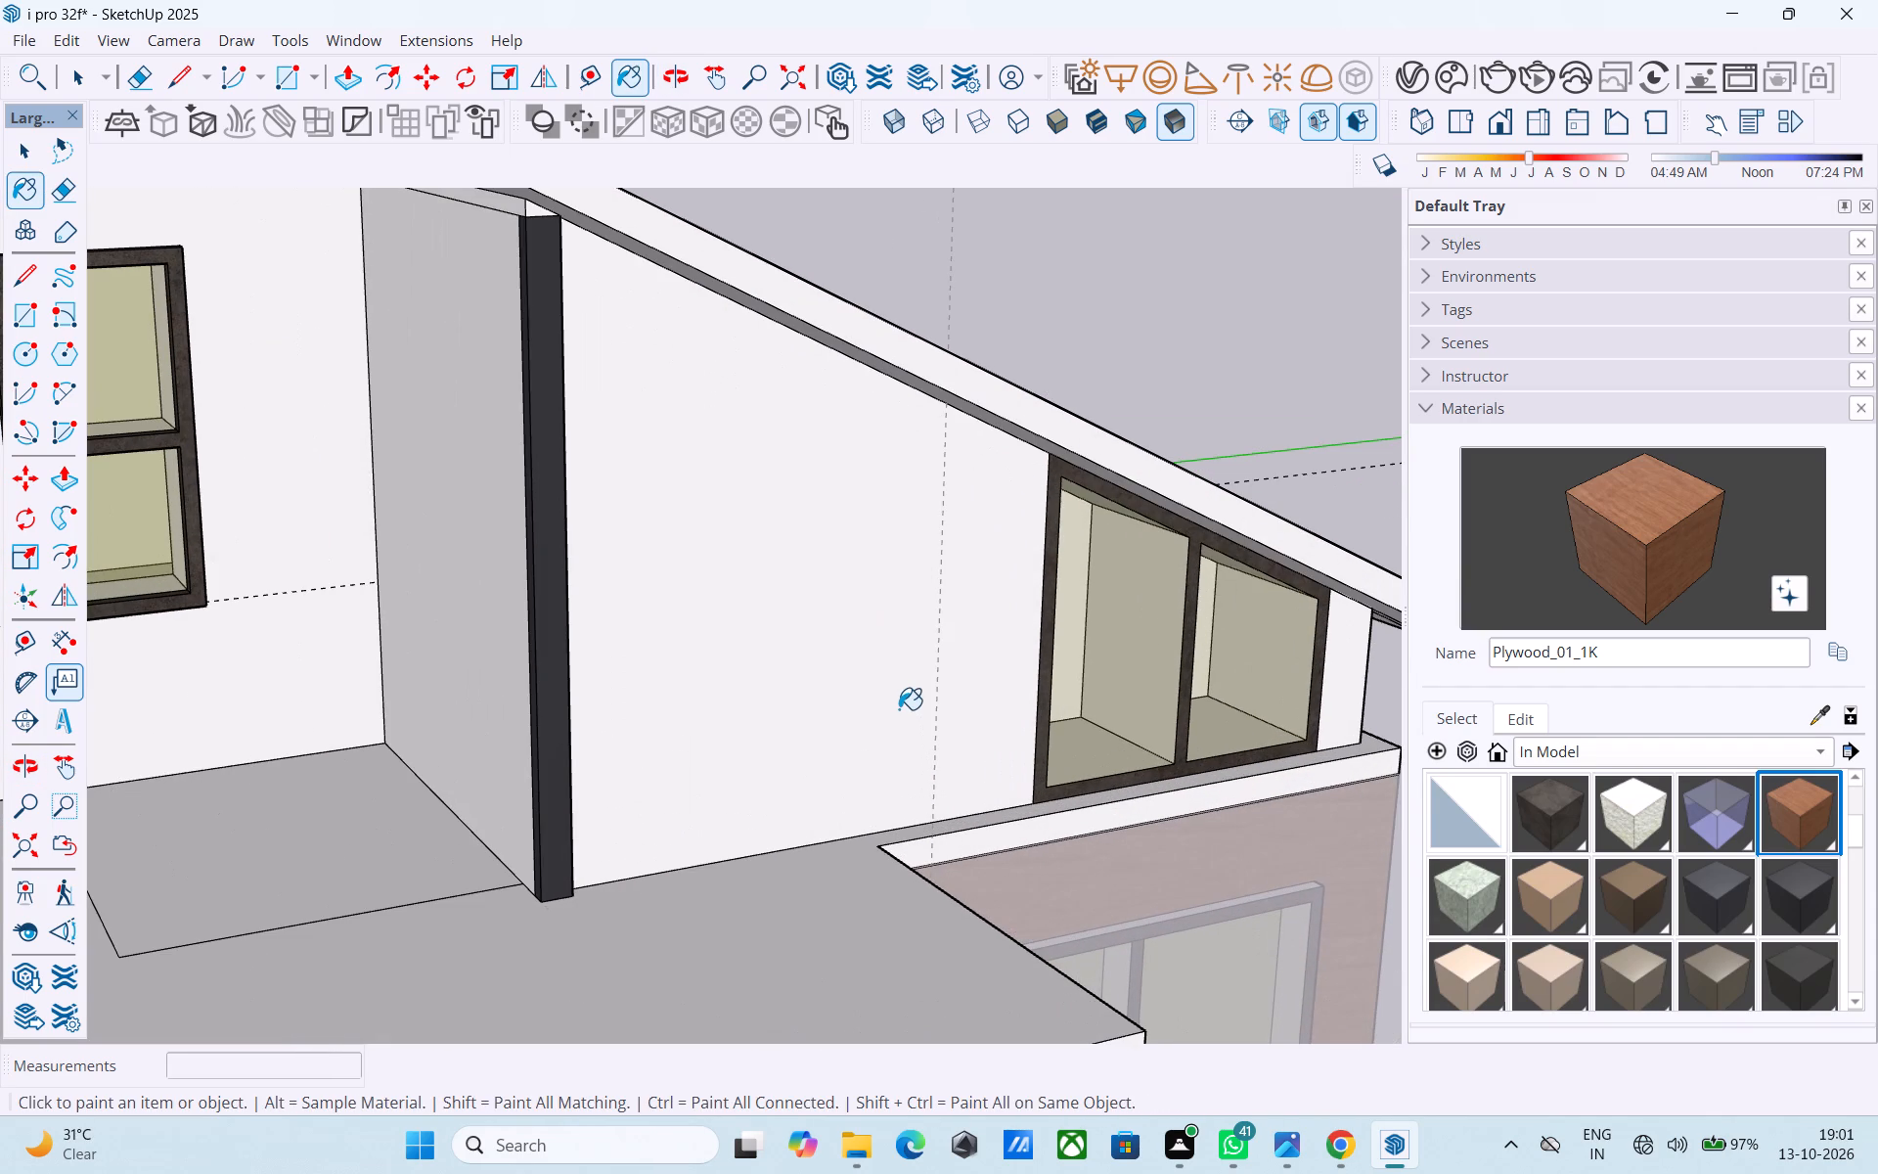
middle_click_drag(890, 700, 748, 559)
scroll(693, 540, "down", 13)
key("space")
left_click(1008, 484)
scroll(693, 567, "up", 8)
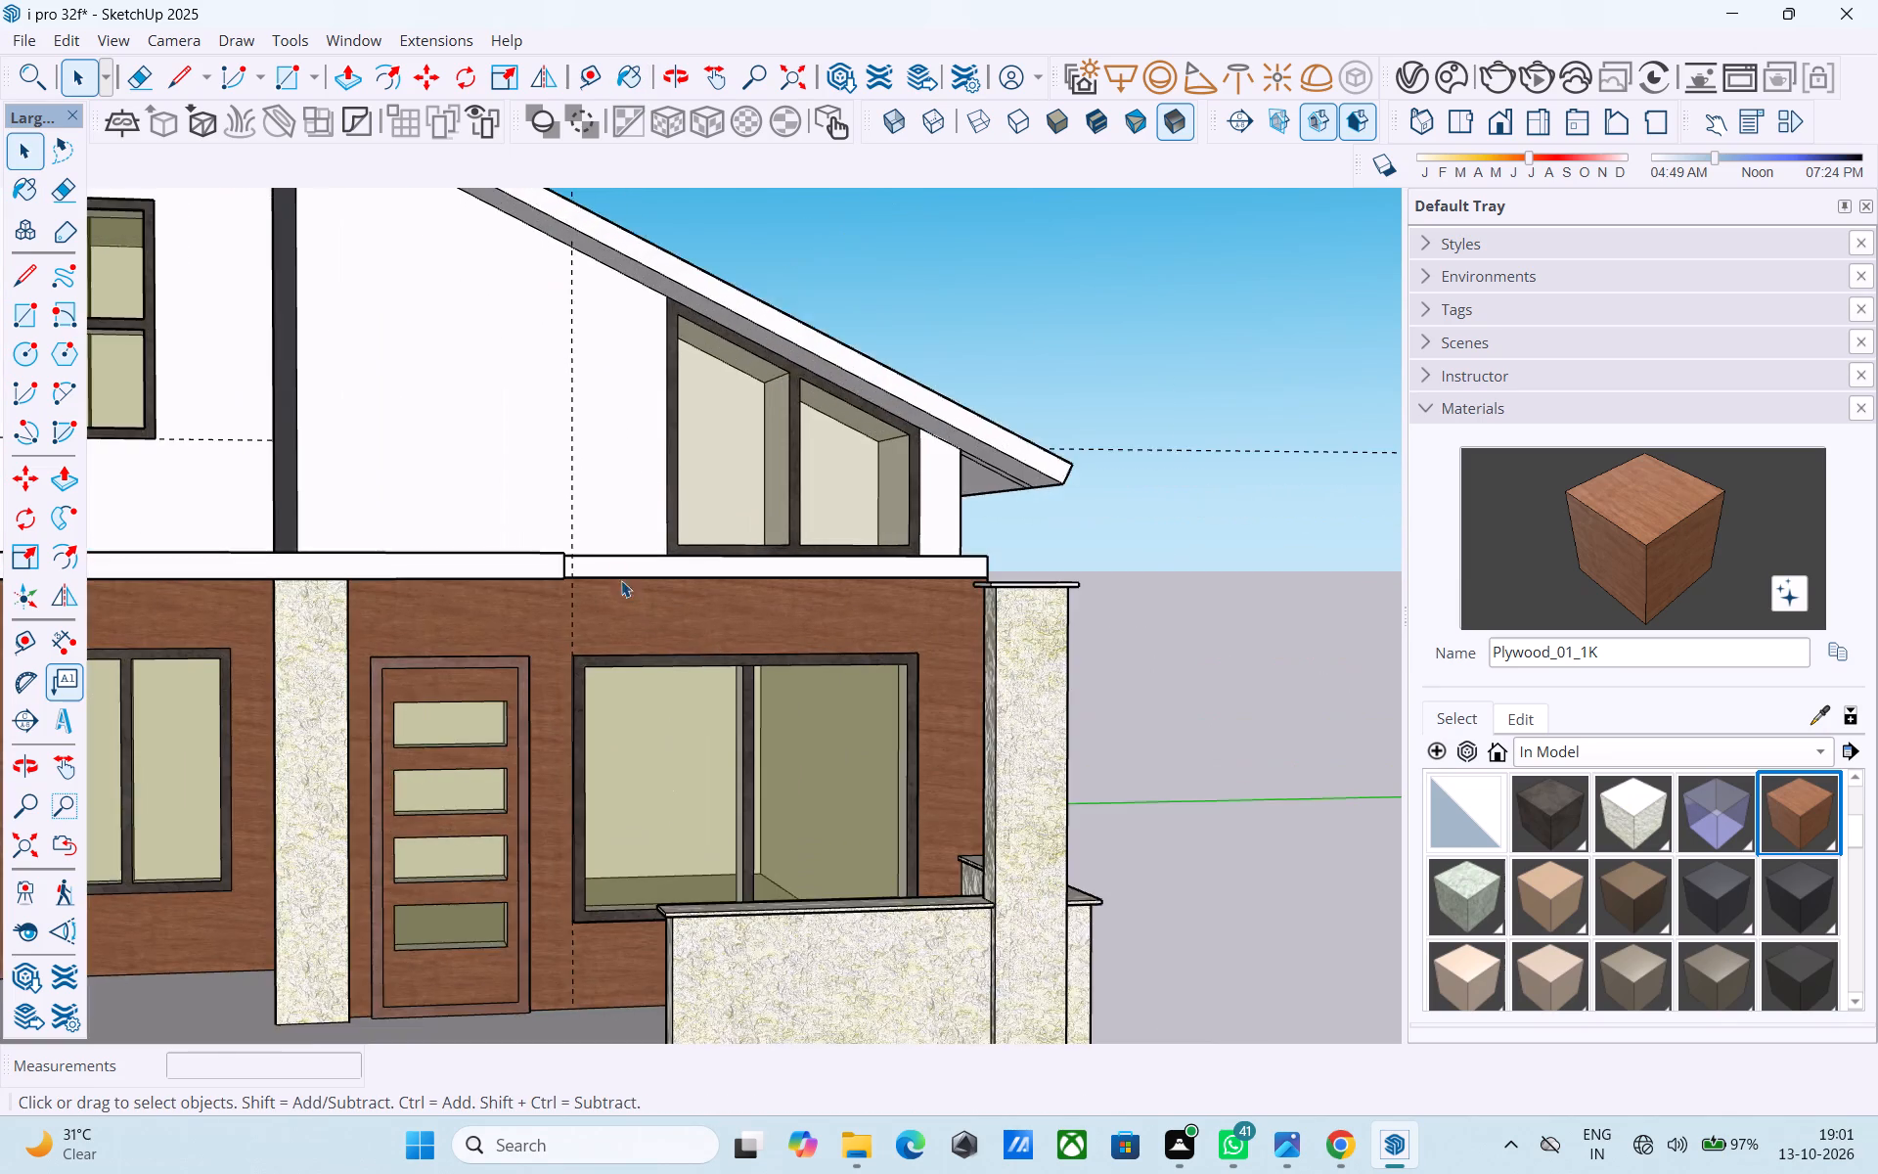
Open the upper-floor group and push the floor slab's front edge below the sloped window outward by 2'.
scroll(615, 572, "up", 5)
middle_click_drag(600, 569, 507, 669)
double_click(508, 654)
middle_click_drag(511, 708, 511, 671)
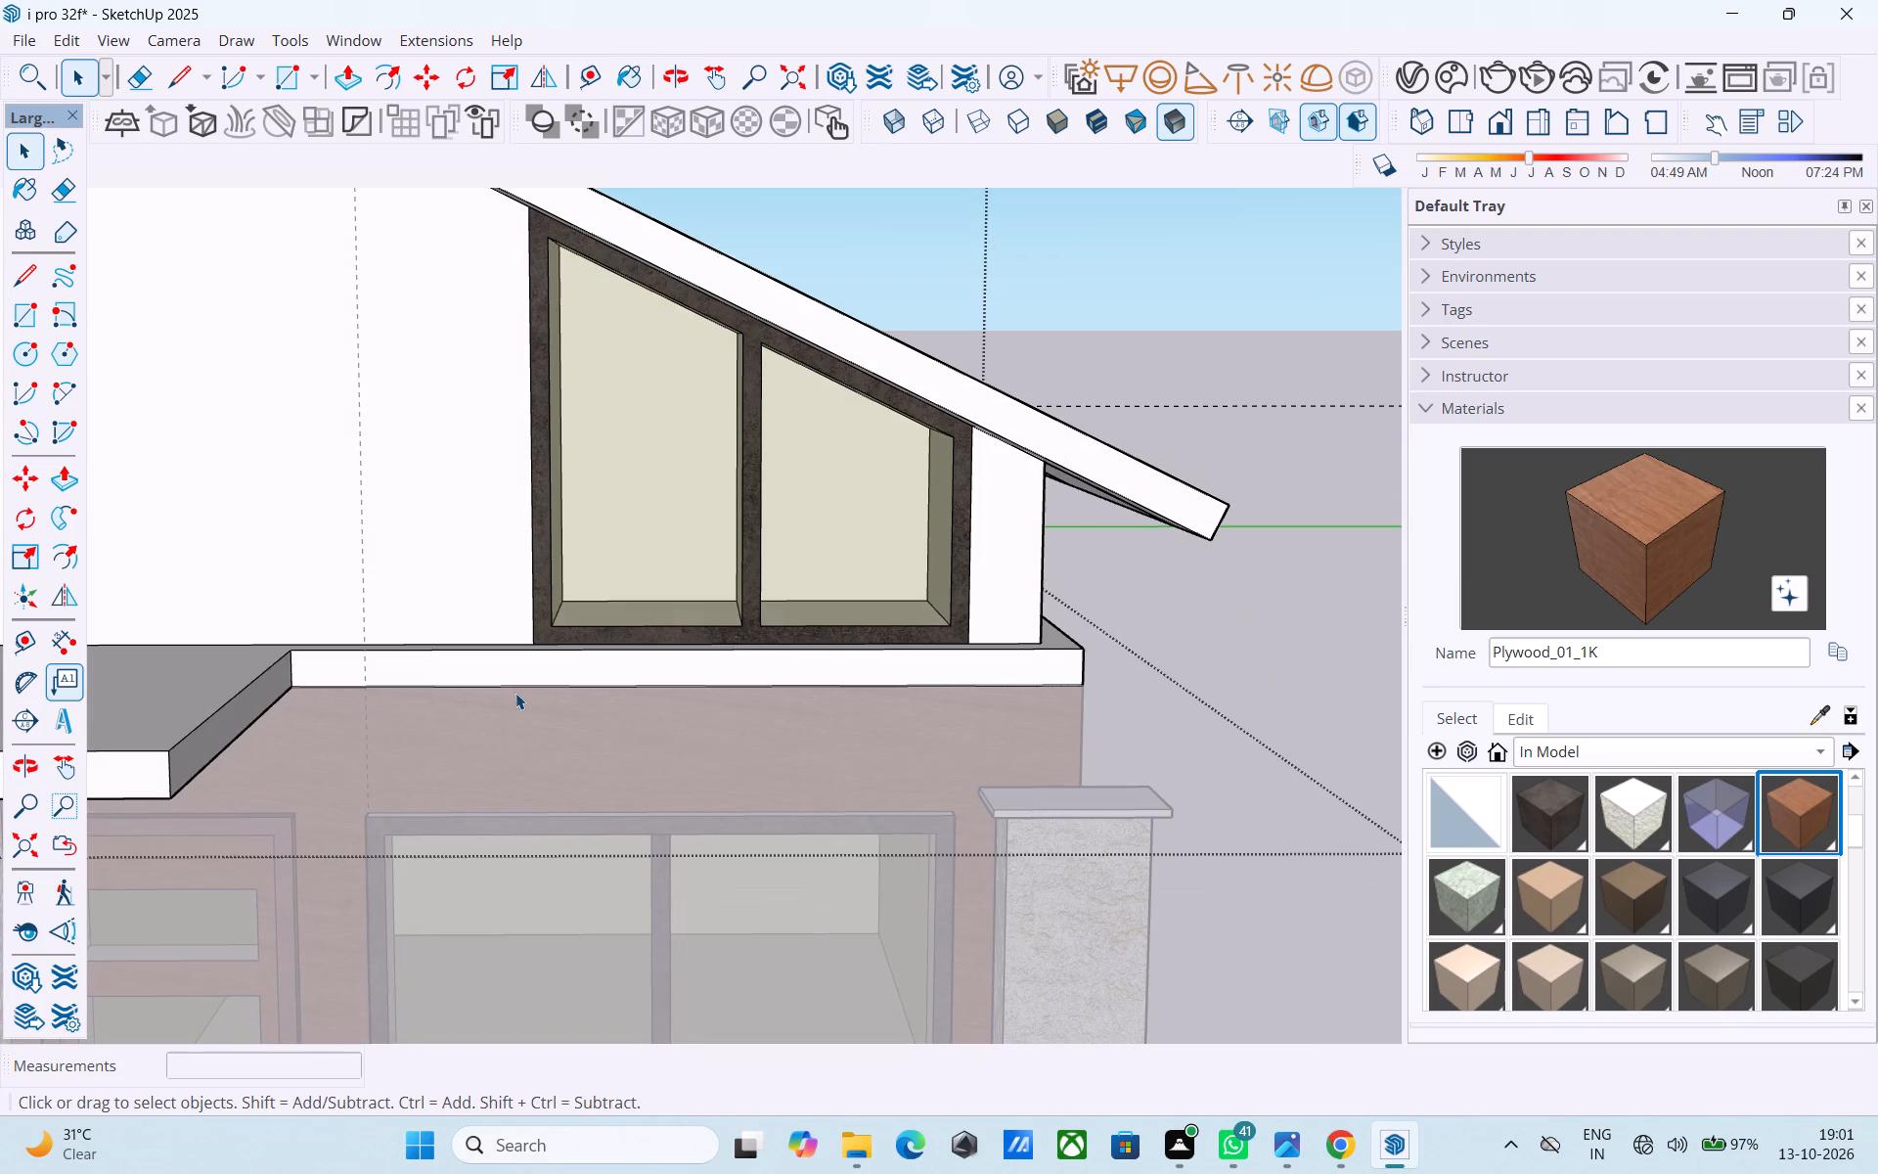
left_click(517, 672)
key("p")
left_click(517, 670)
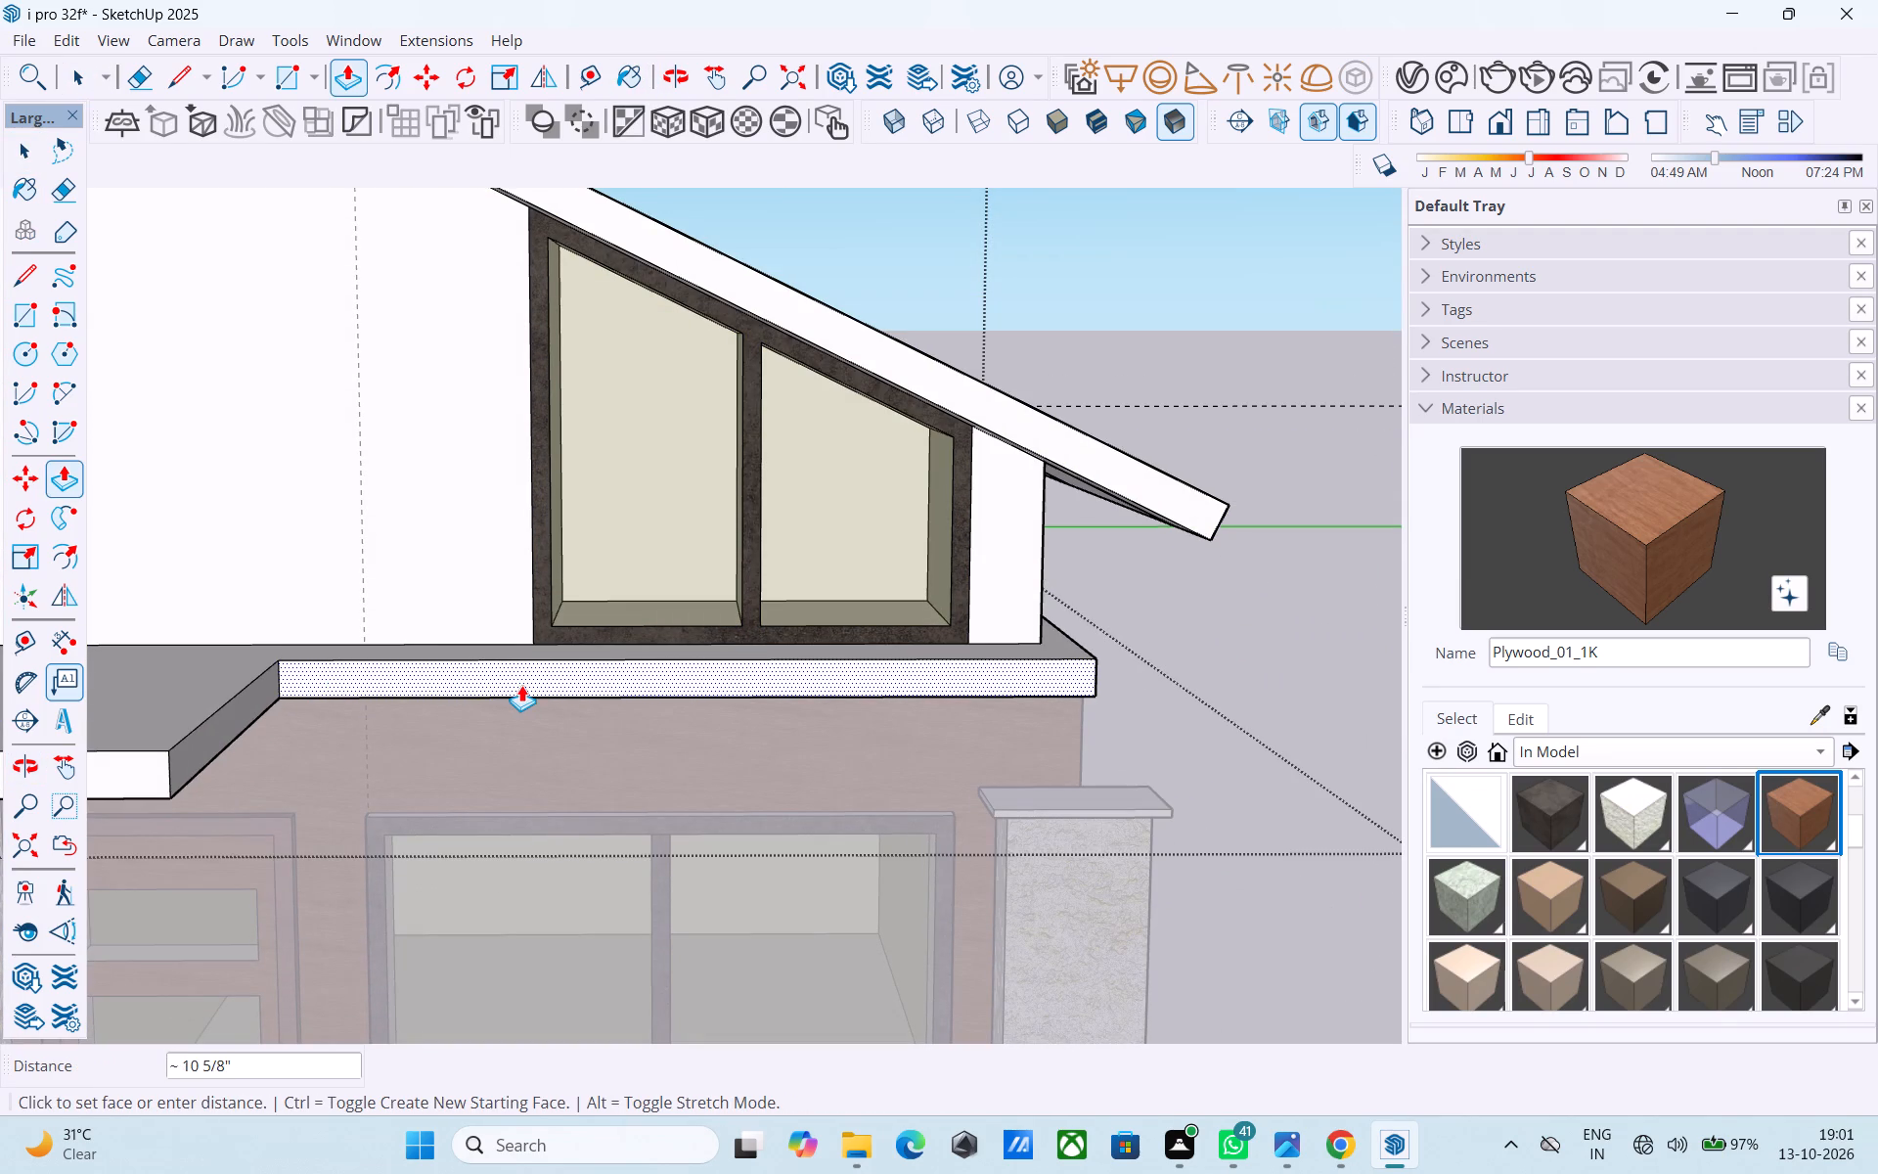
key("2")
key("apostrophe")
key("Return")
key("space")
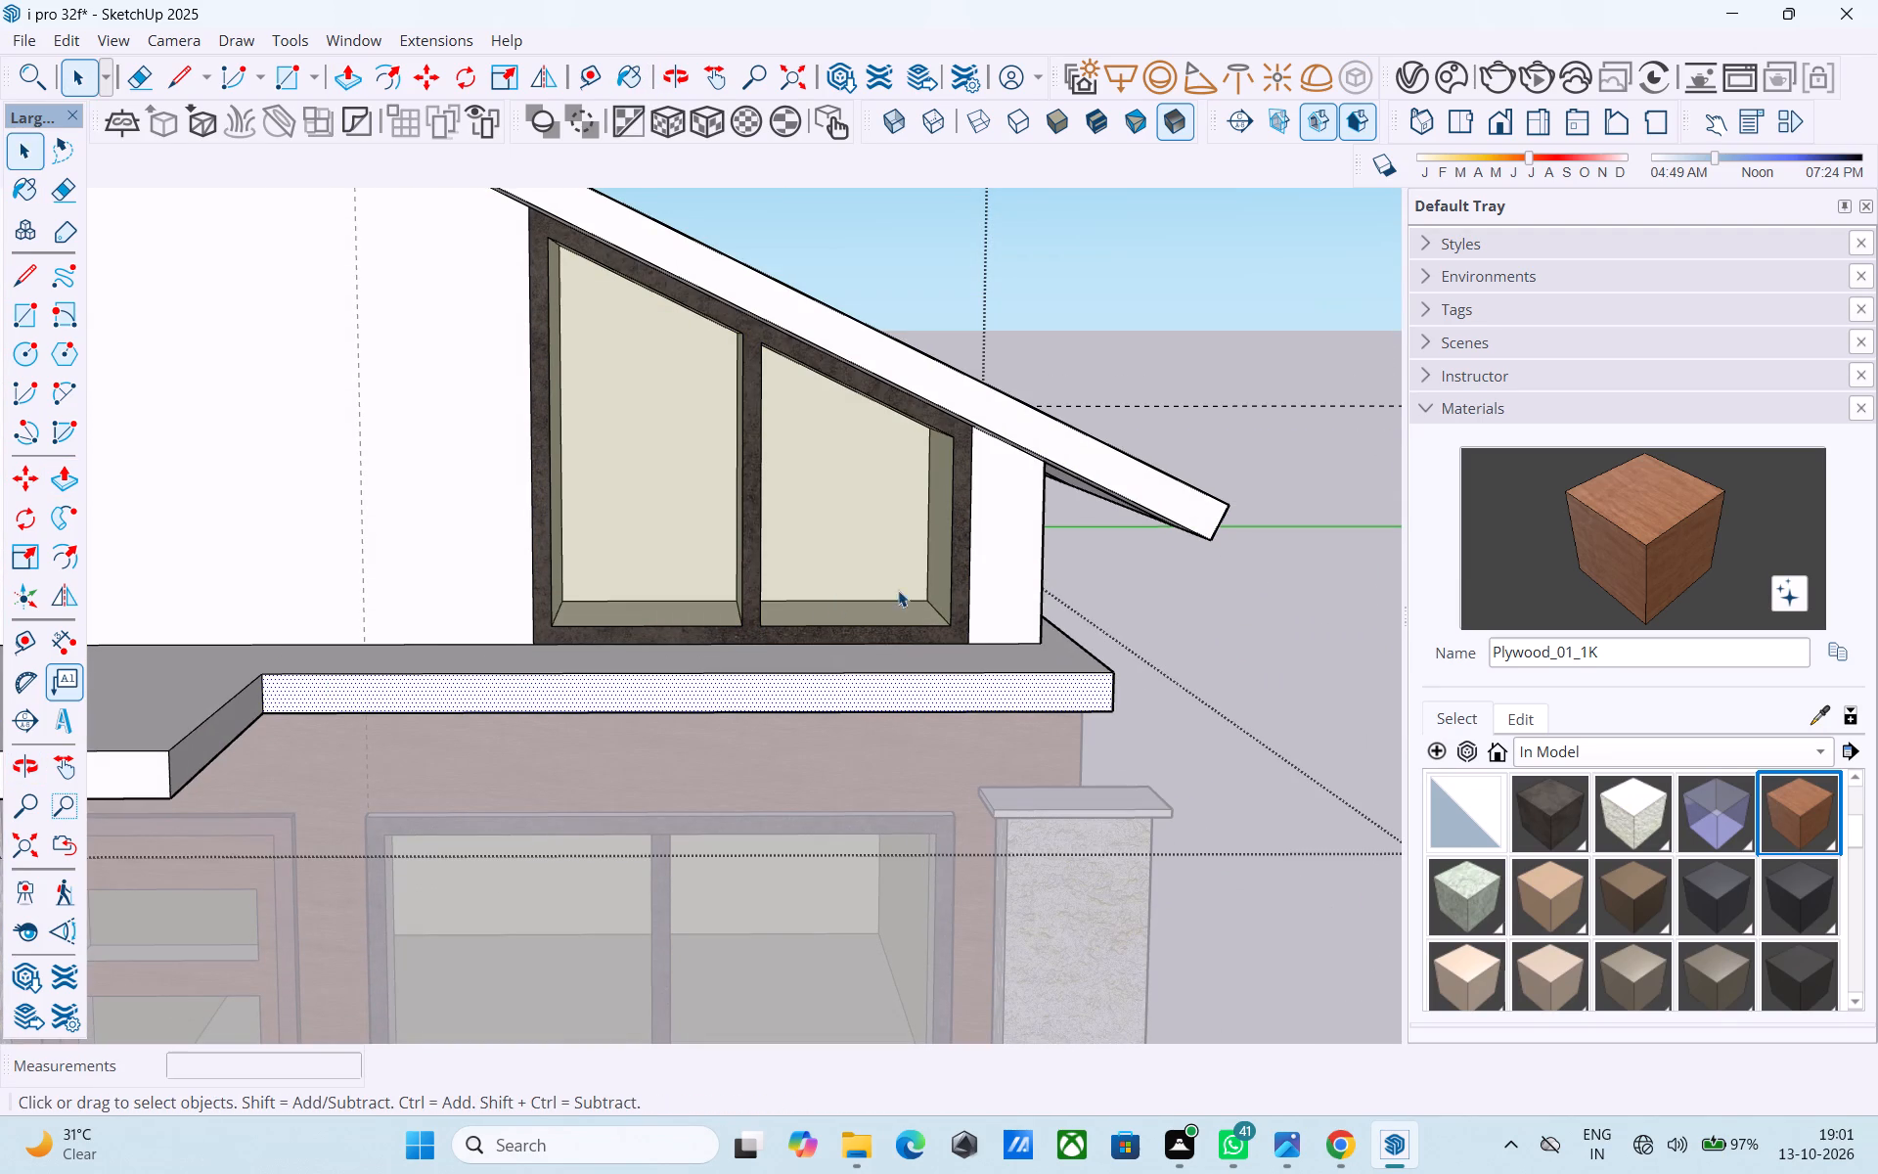
Pull the narrow wall strip between the sloped window and the outer corner forward, short of the slab's edge.
left_click(1025, 573)
key("p")
left_click(1025, 573)
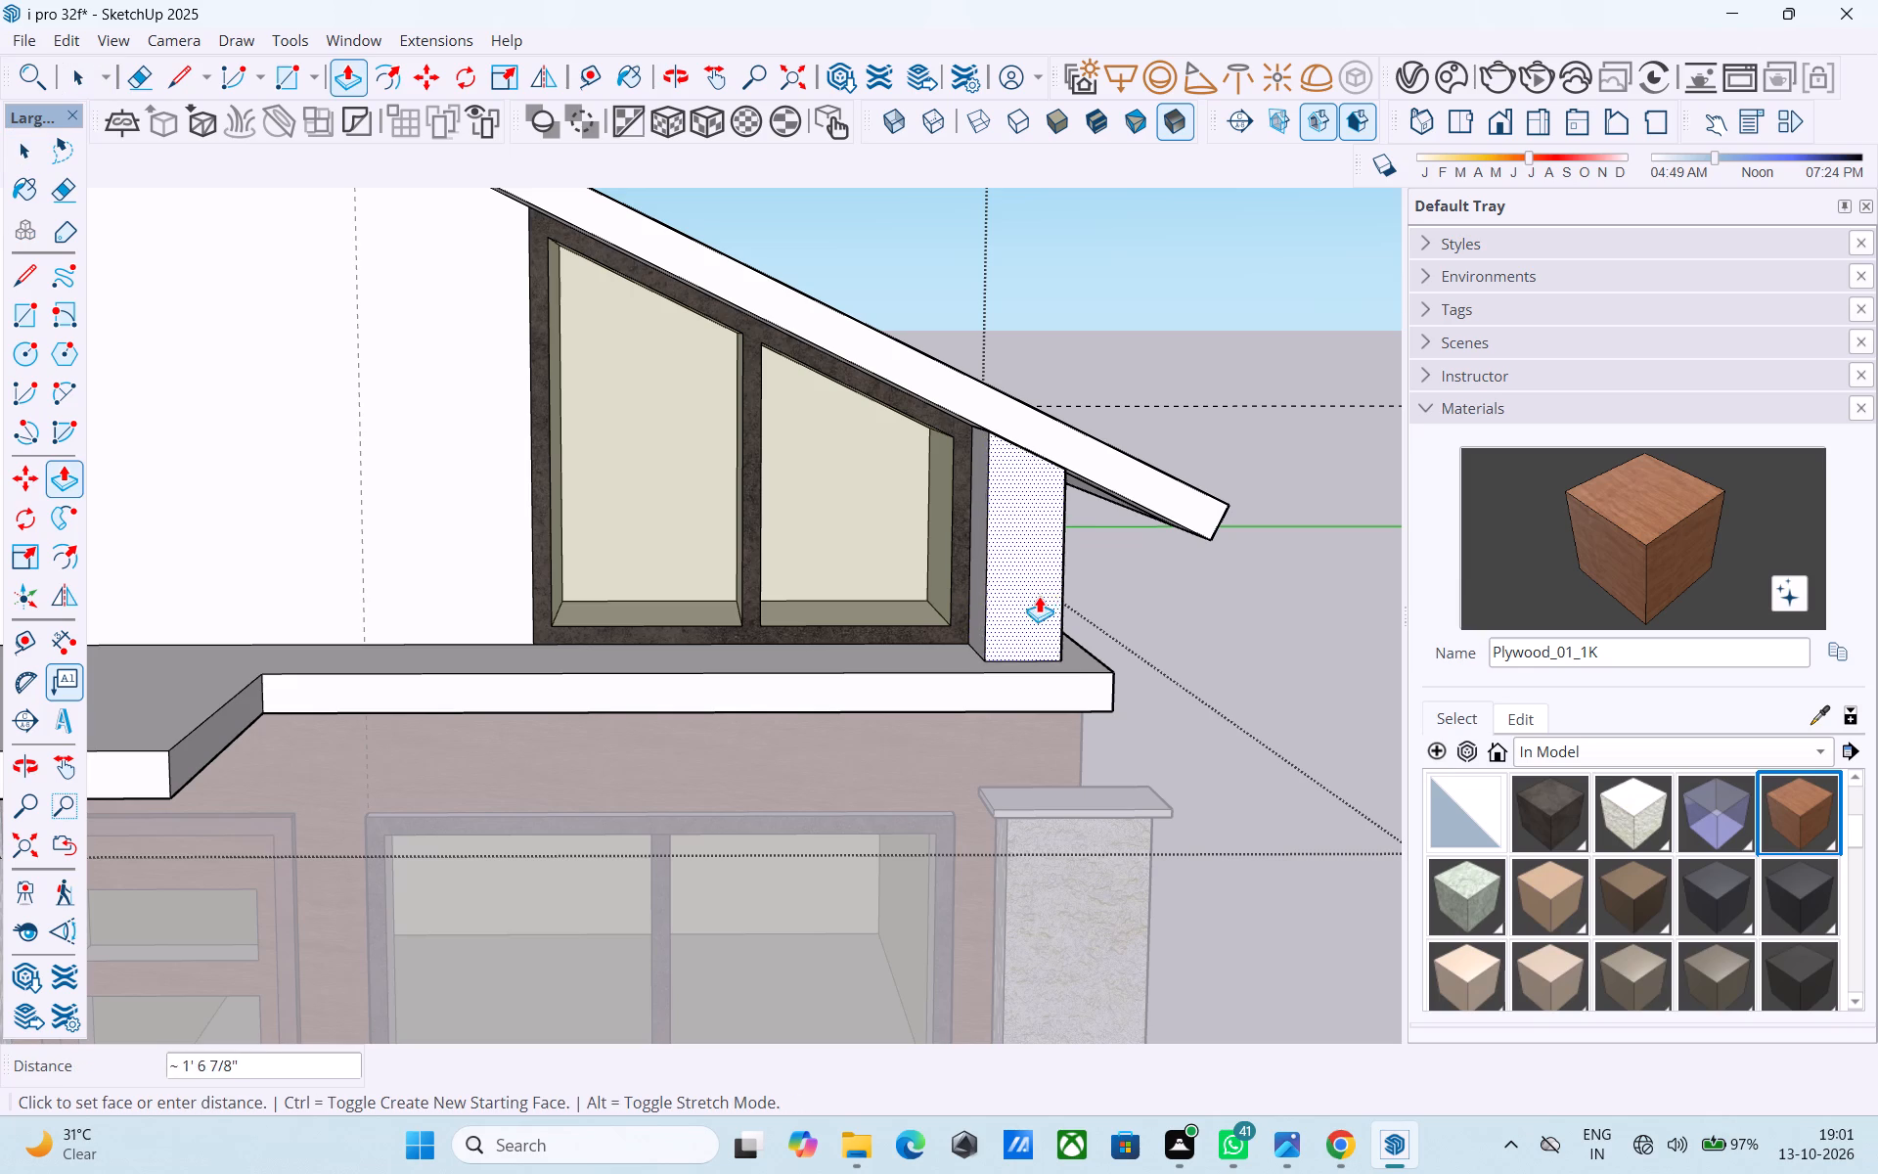
left_click(1063, 620)
key("space")
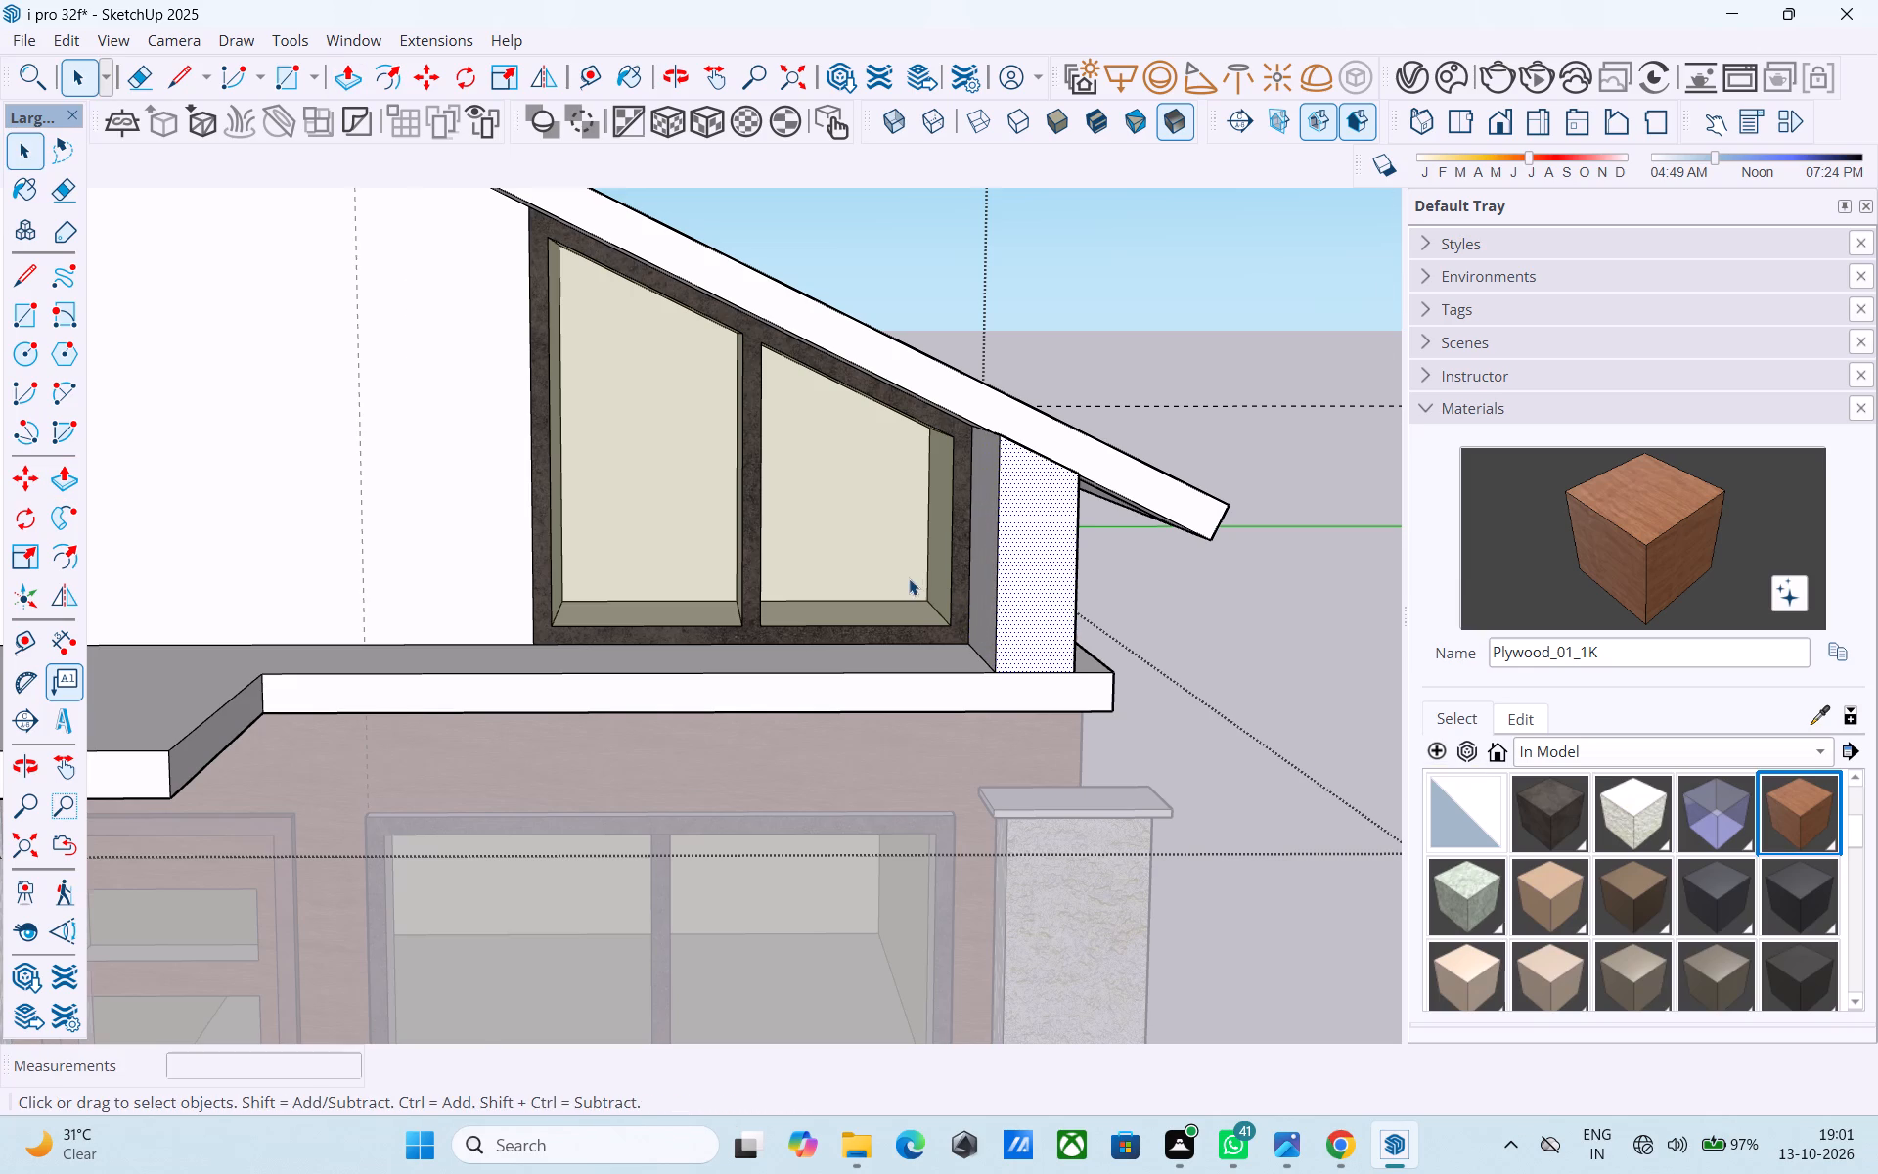
Paint the projecting strip, the sloped-window wall, the recess side wall and the two-pane window wall with Plywood_01_1K.
scroll(909, 578, "down", 3)
middle_click_drag(909, 578, 1175, 656)
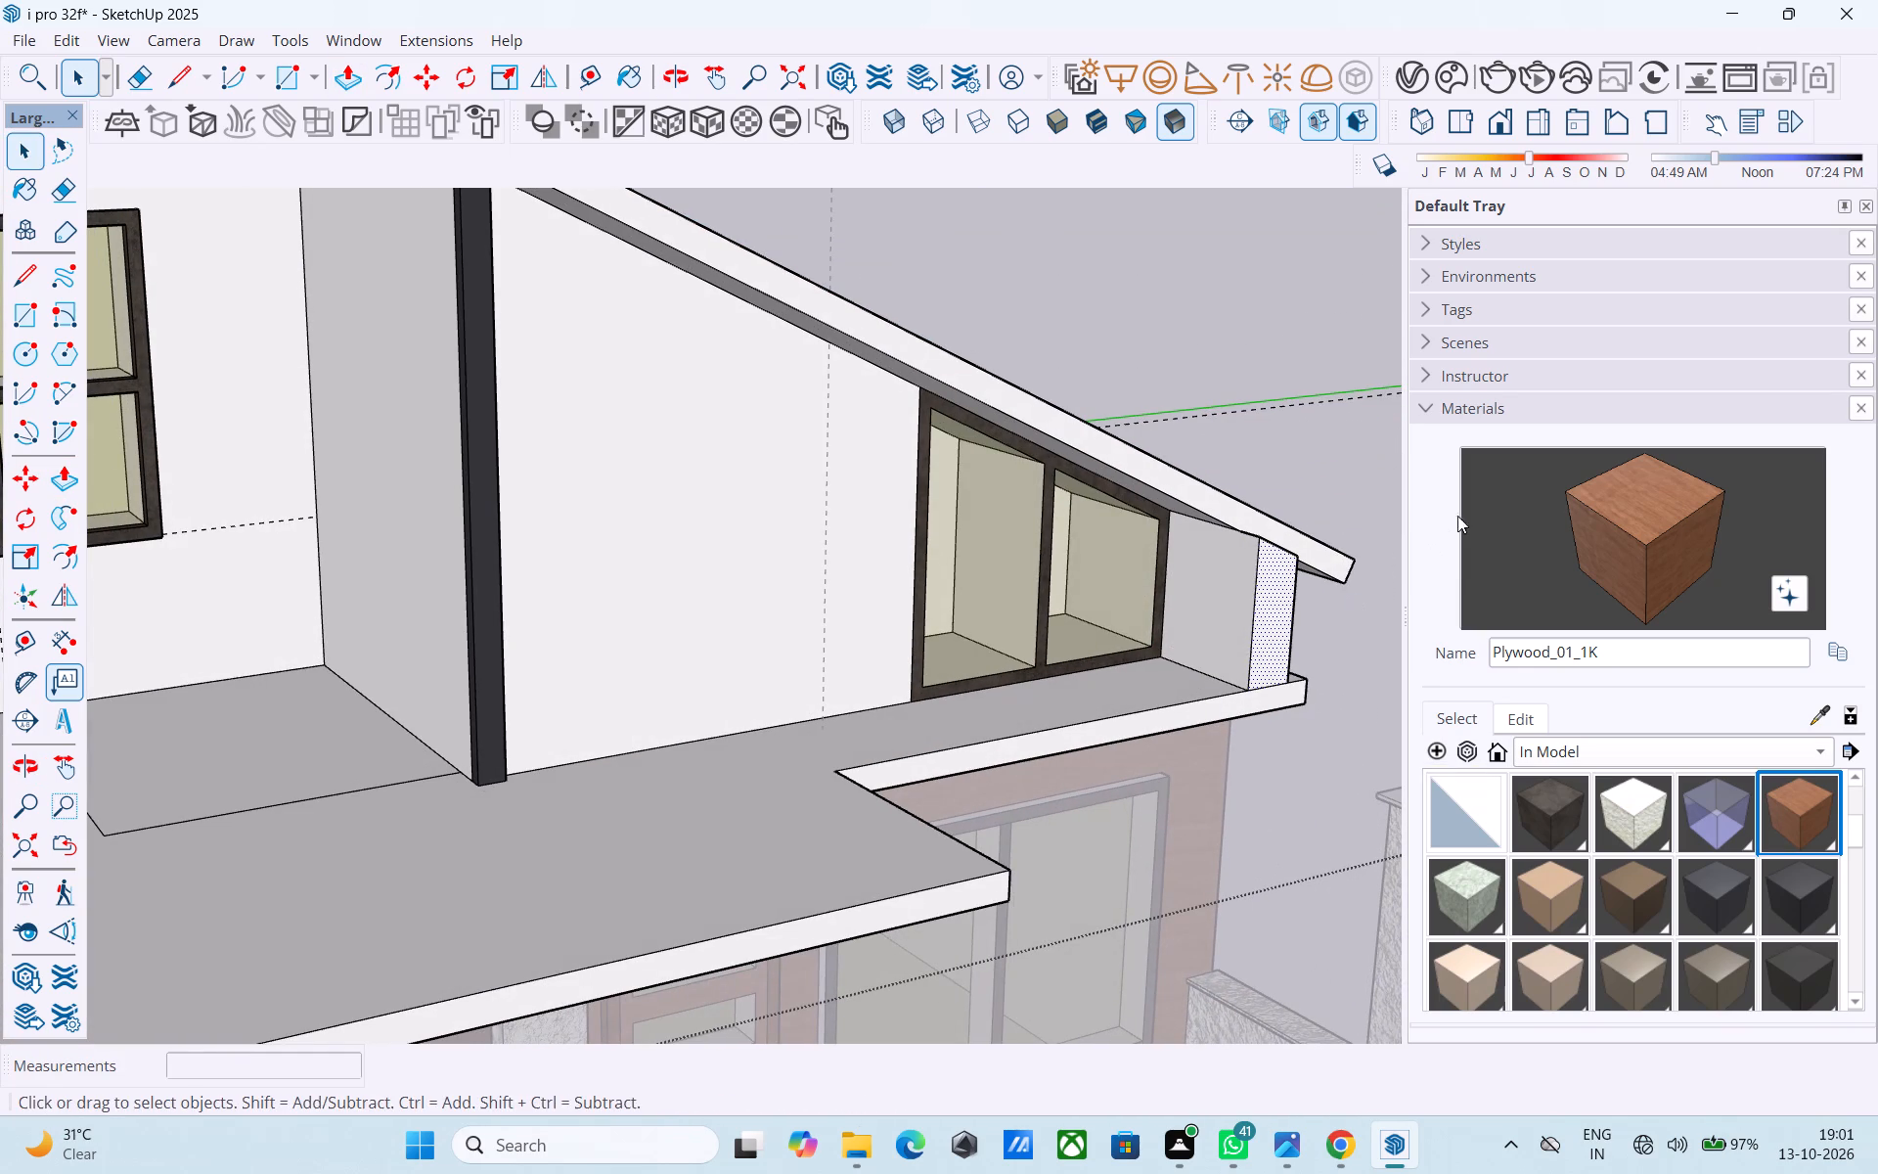
left_click(1622, 520)
left_click(1221, 629)
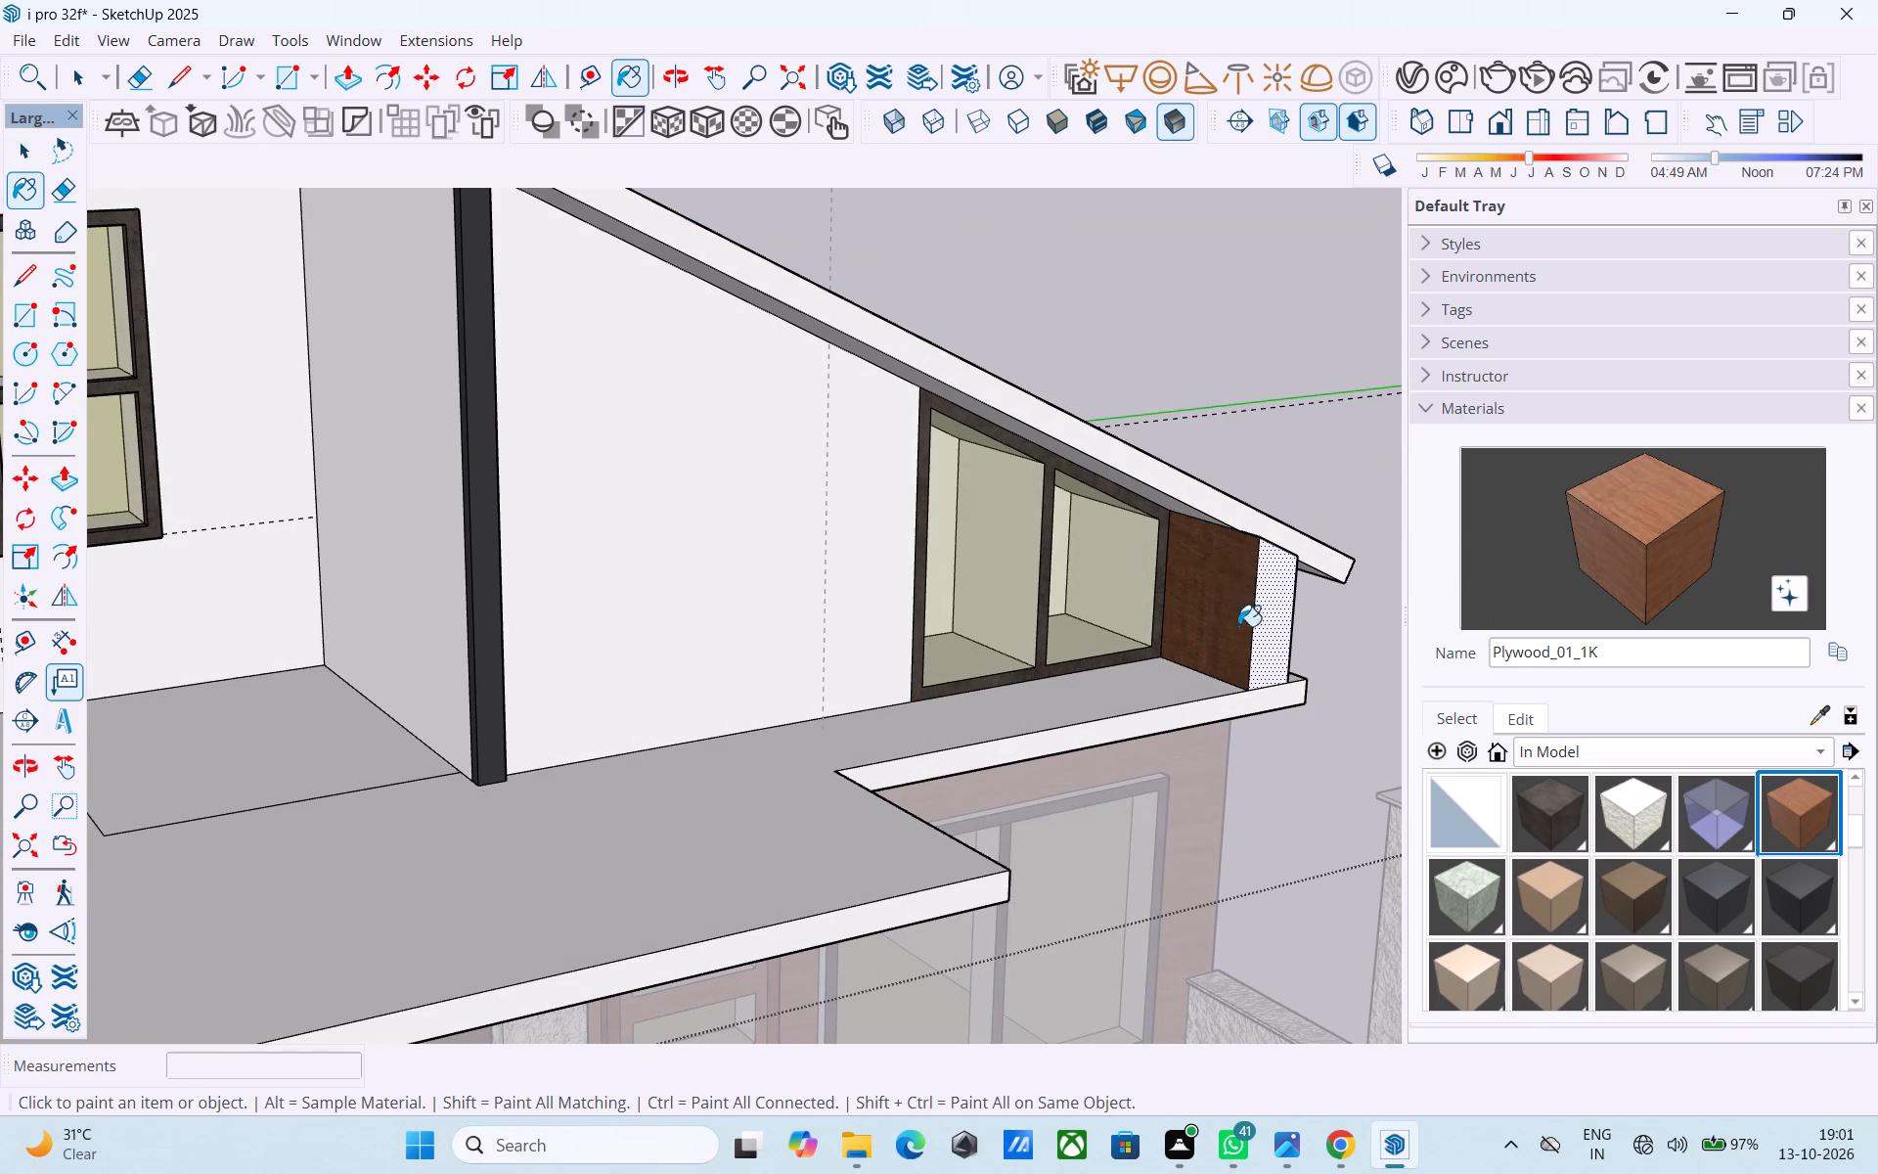
left_click(1268, 618)
left_click(782, 522)
scroll(782, 546, "down", 4)
middle_click_drag(740, 575, 852, 560)
left_click(545, 527)
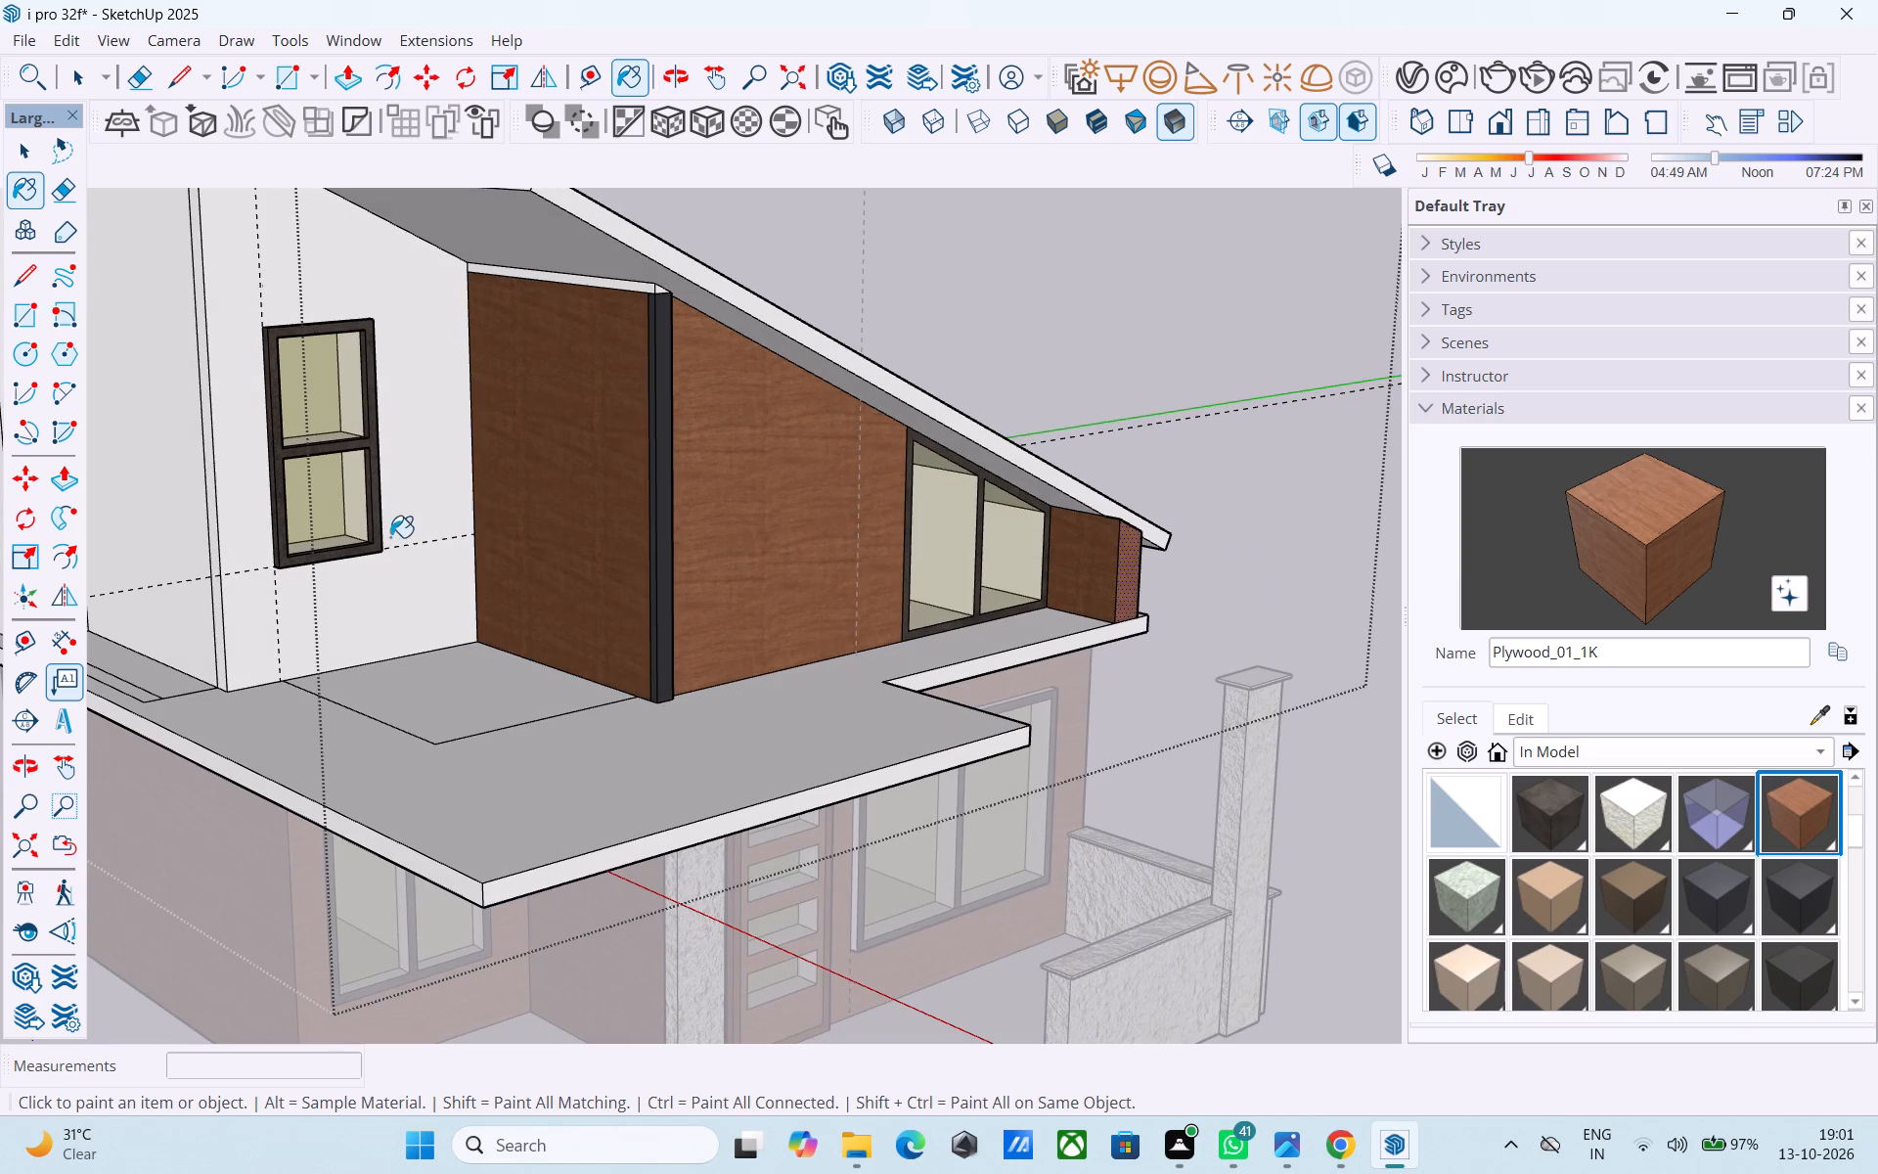
left_click(390, 537)
Paint the remaining stepped upper-floor walls and both panels of the long sloped wall with Plywood_01_1K.
scroll(434, 573, "down", 4)
middle_click_drag(472, 595, 887, 612)
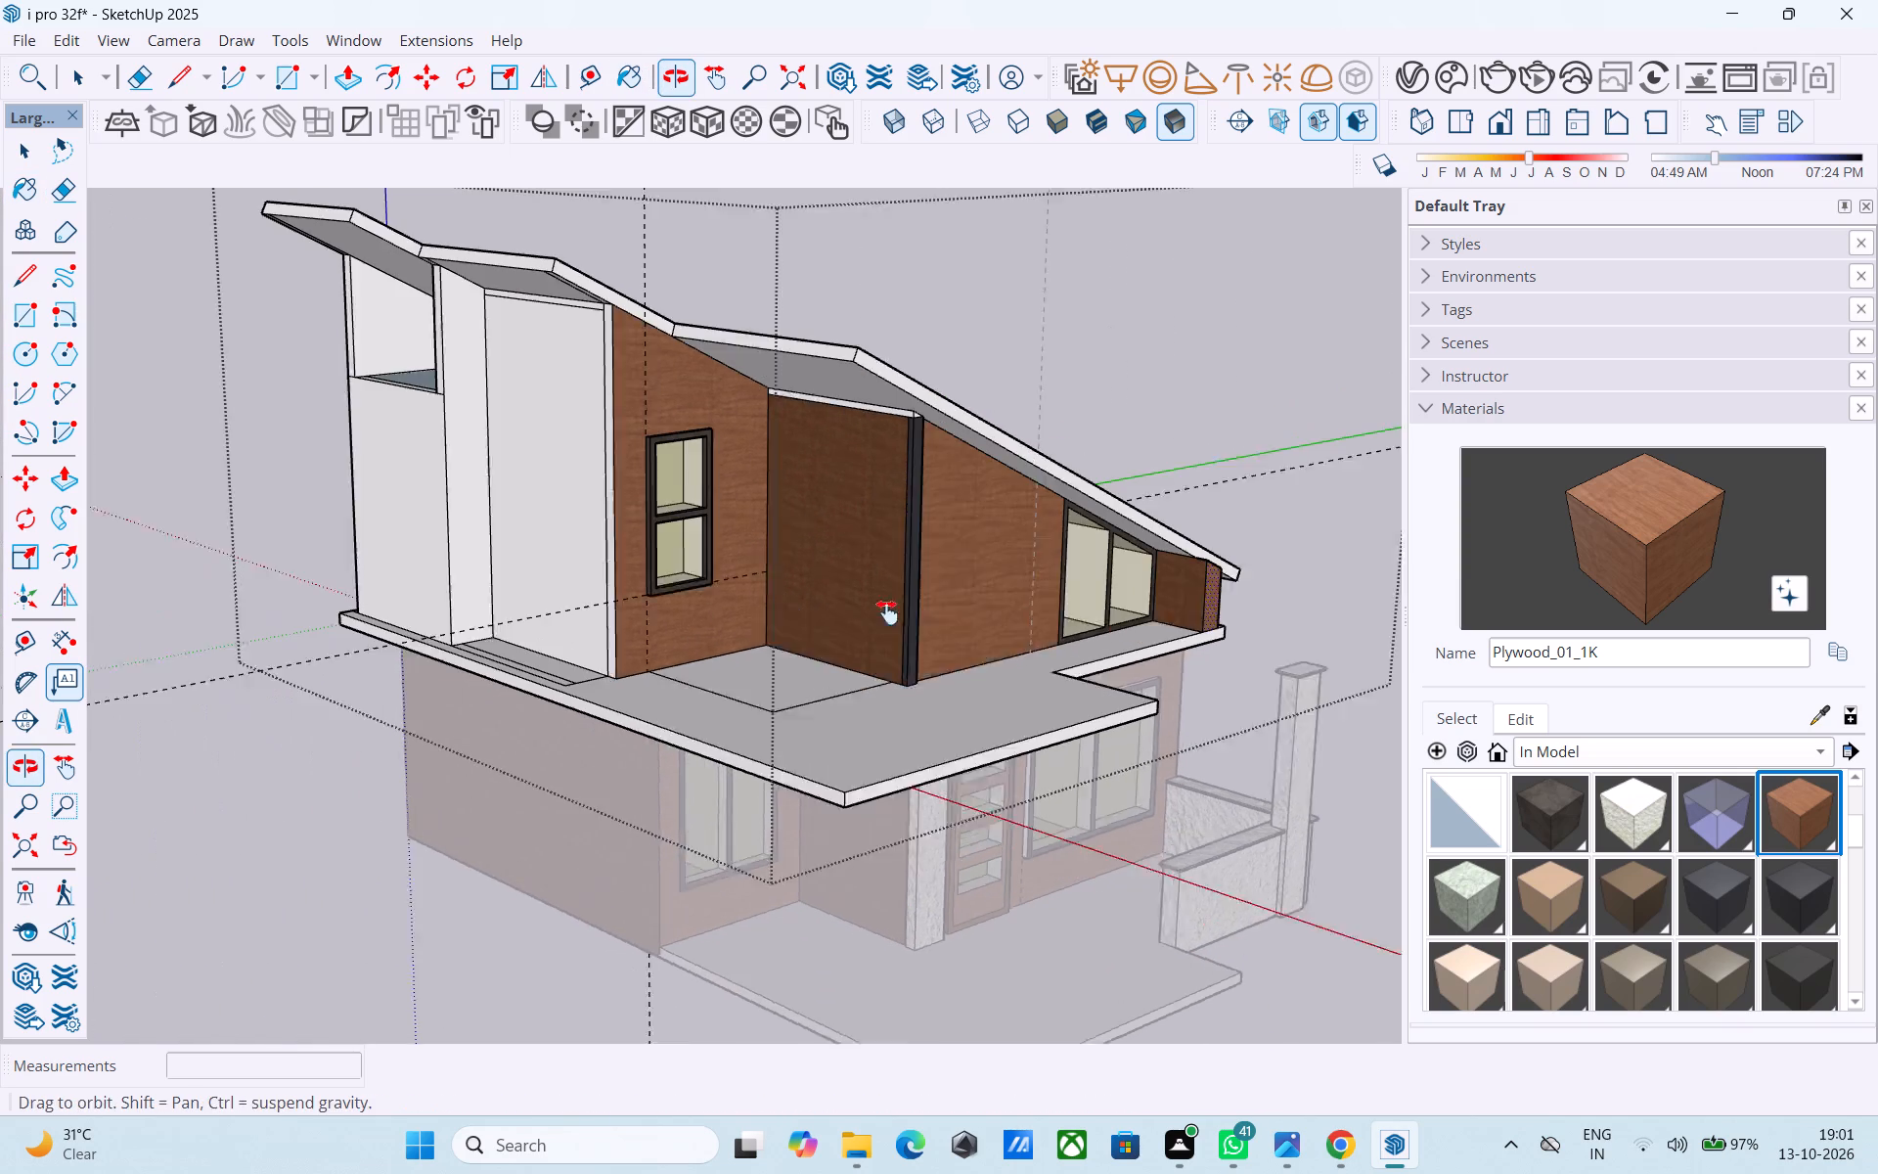
middle_click_drag(887, 612, 922, 603)
left_click(753, 480)
left_click(596, 486)
left_click(615, 491)
scroll(615, 498, "down", 4)
middle_click_drag(614, 505, 1523, 574, "shift")
left_click(641, 579)
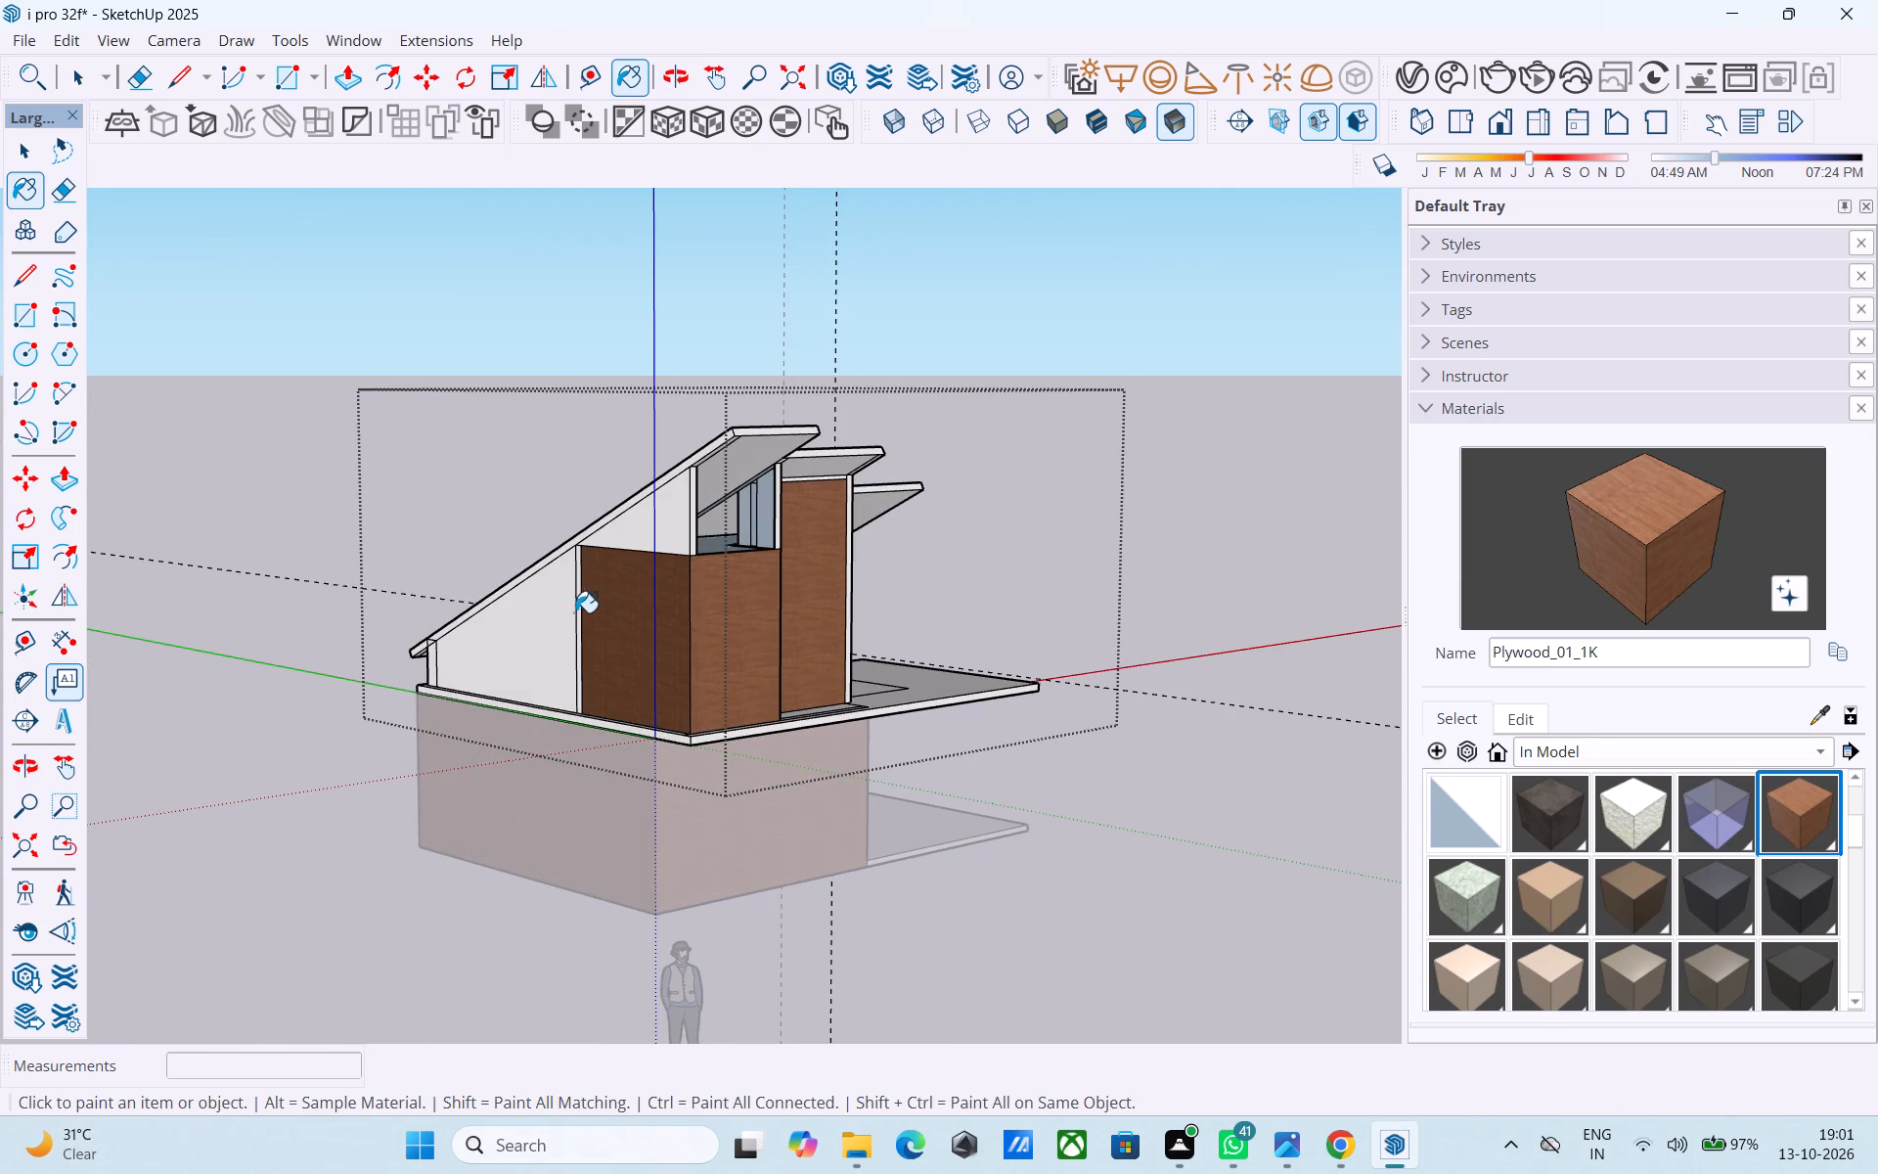
left_click(572, 612)
Erase the edges of the white strip and the line above the panels, merging the long sloped wall into one plywood face.
scroll(600, 603, "up", 10)
middle_click_drag(563, 620, 382, 661)
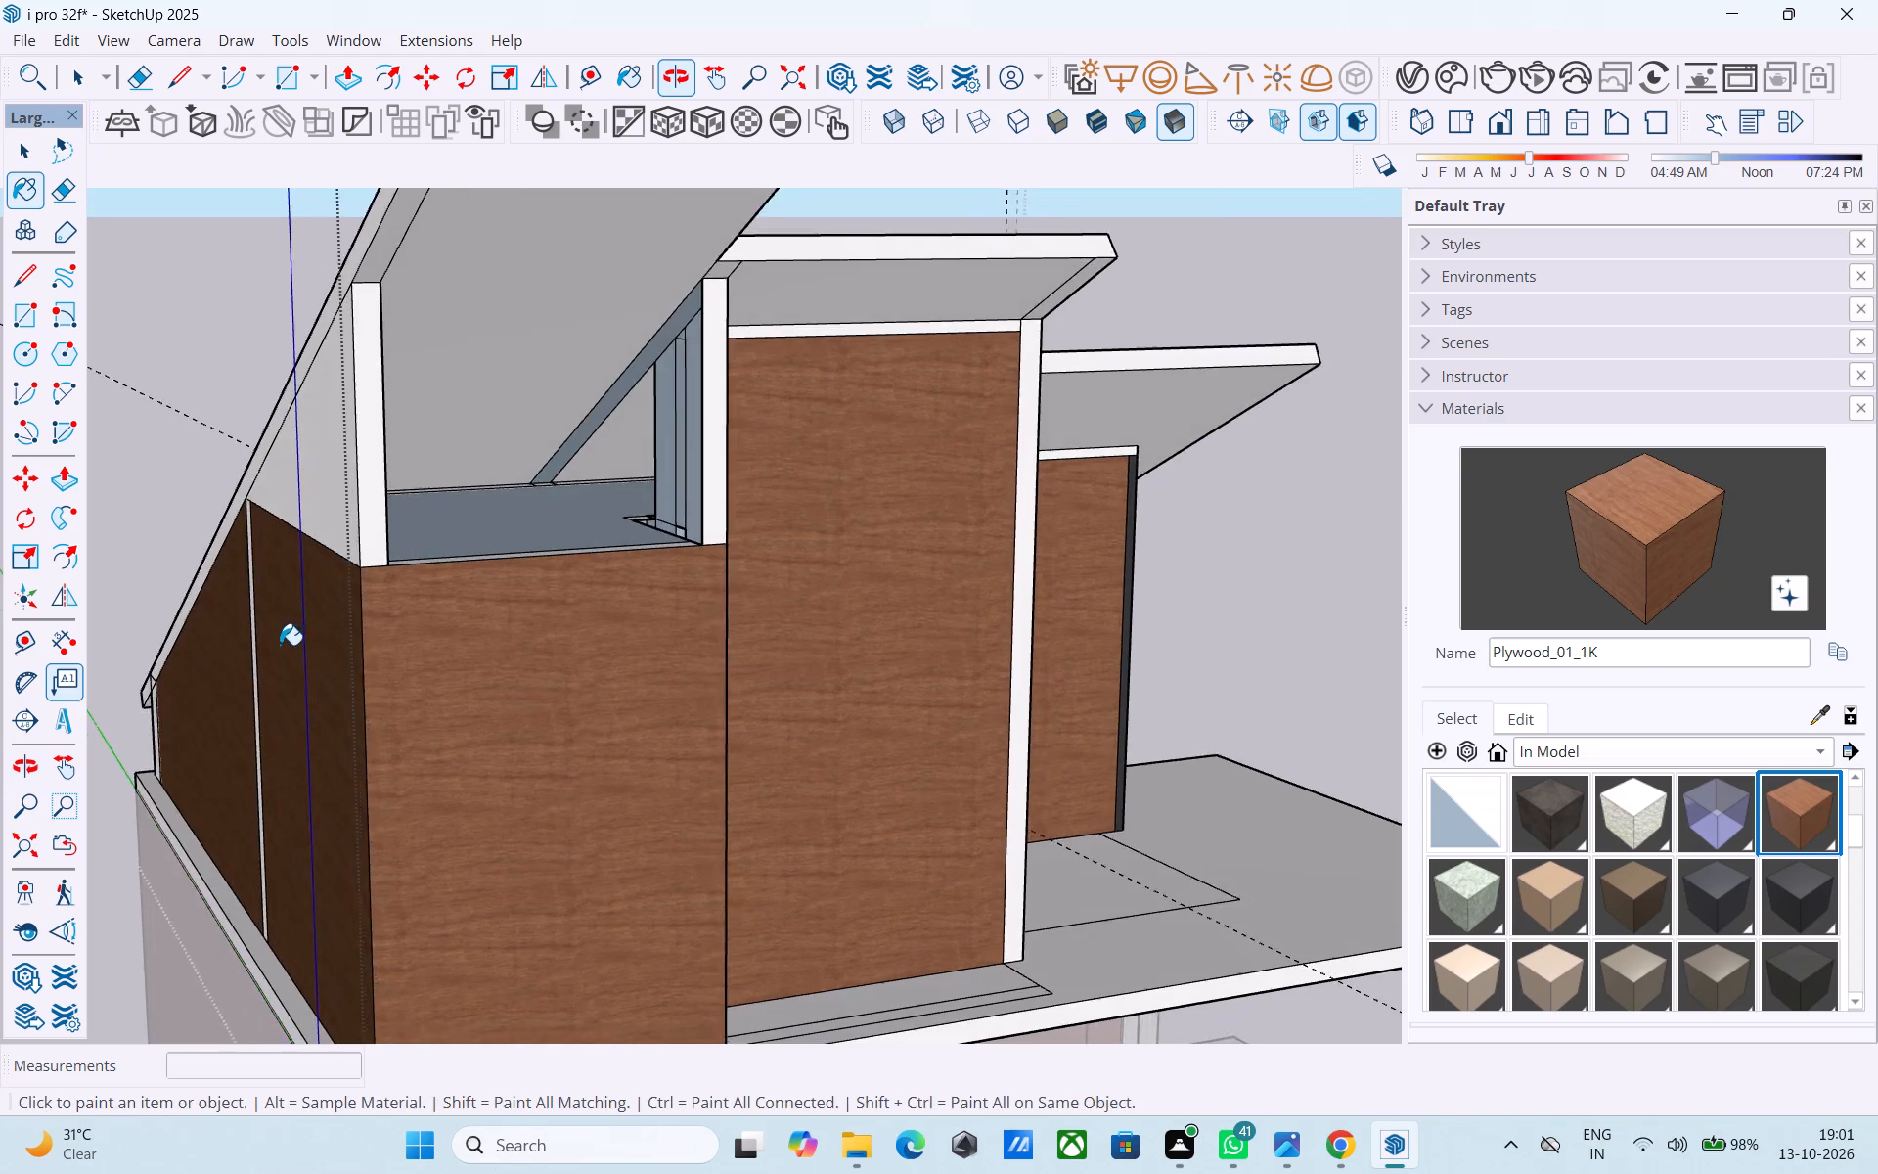
scroll(280, 645, "up", 5)
middle_click_drag(296, 630, 439, 624)
key("e")
left_click_drag(561, 652, 552, 652)
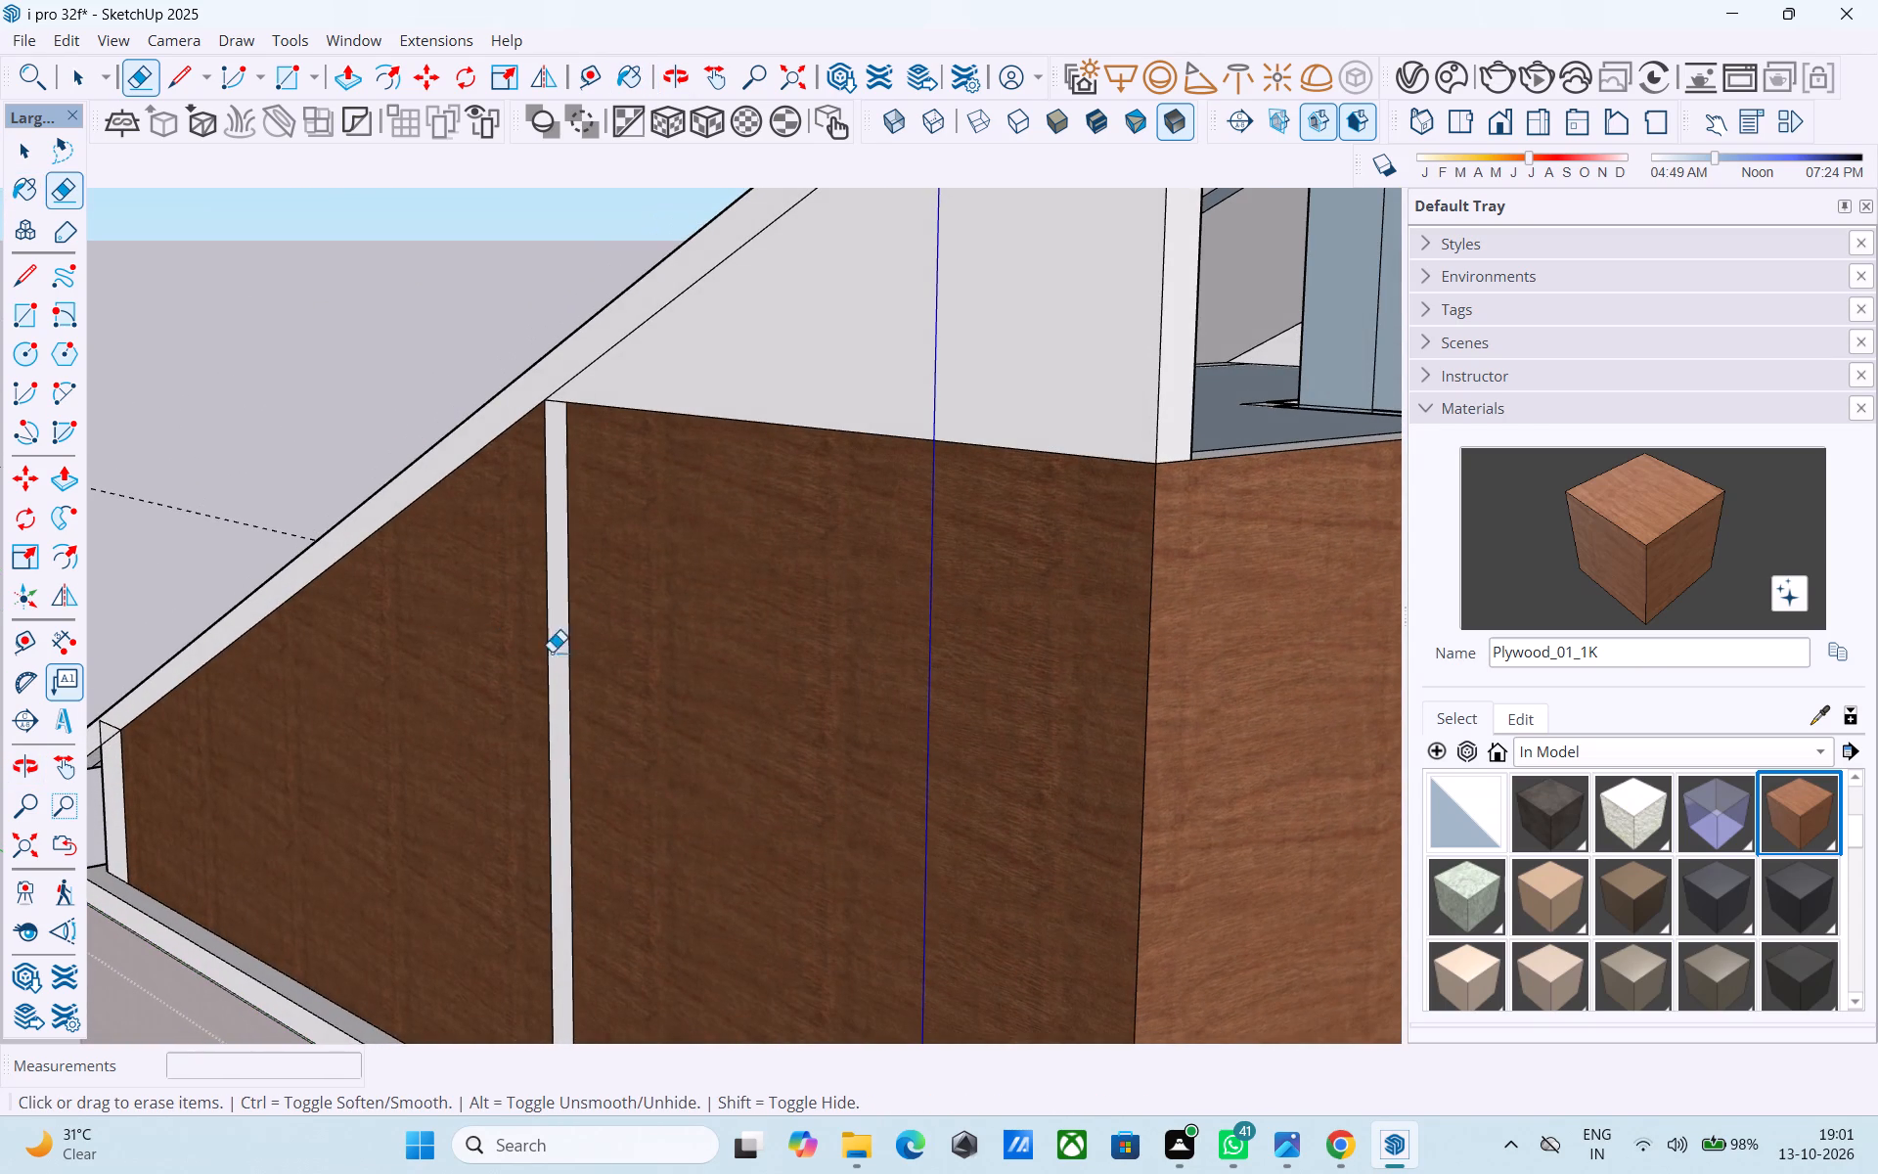
left_click_drag(552, 652, 528, 656)
left_click_drag(608, 659, 560, 659)
scroll(579, 639, "down", 5)
left_click_drag(760, 499, 751, 541)
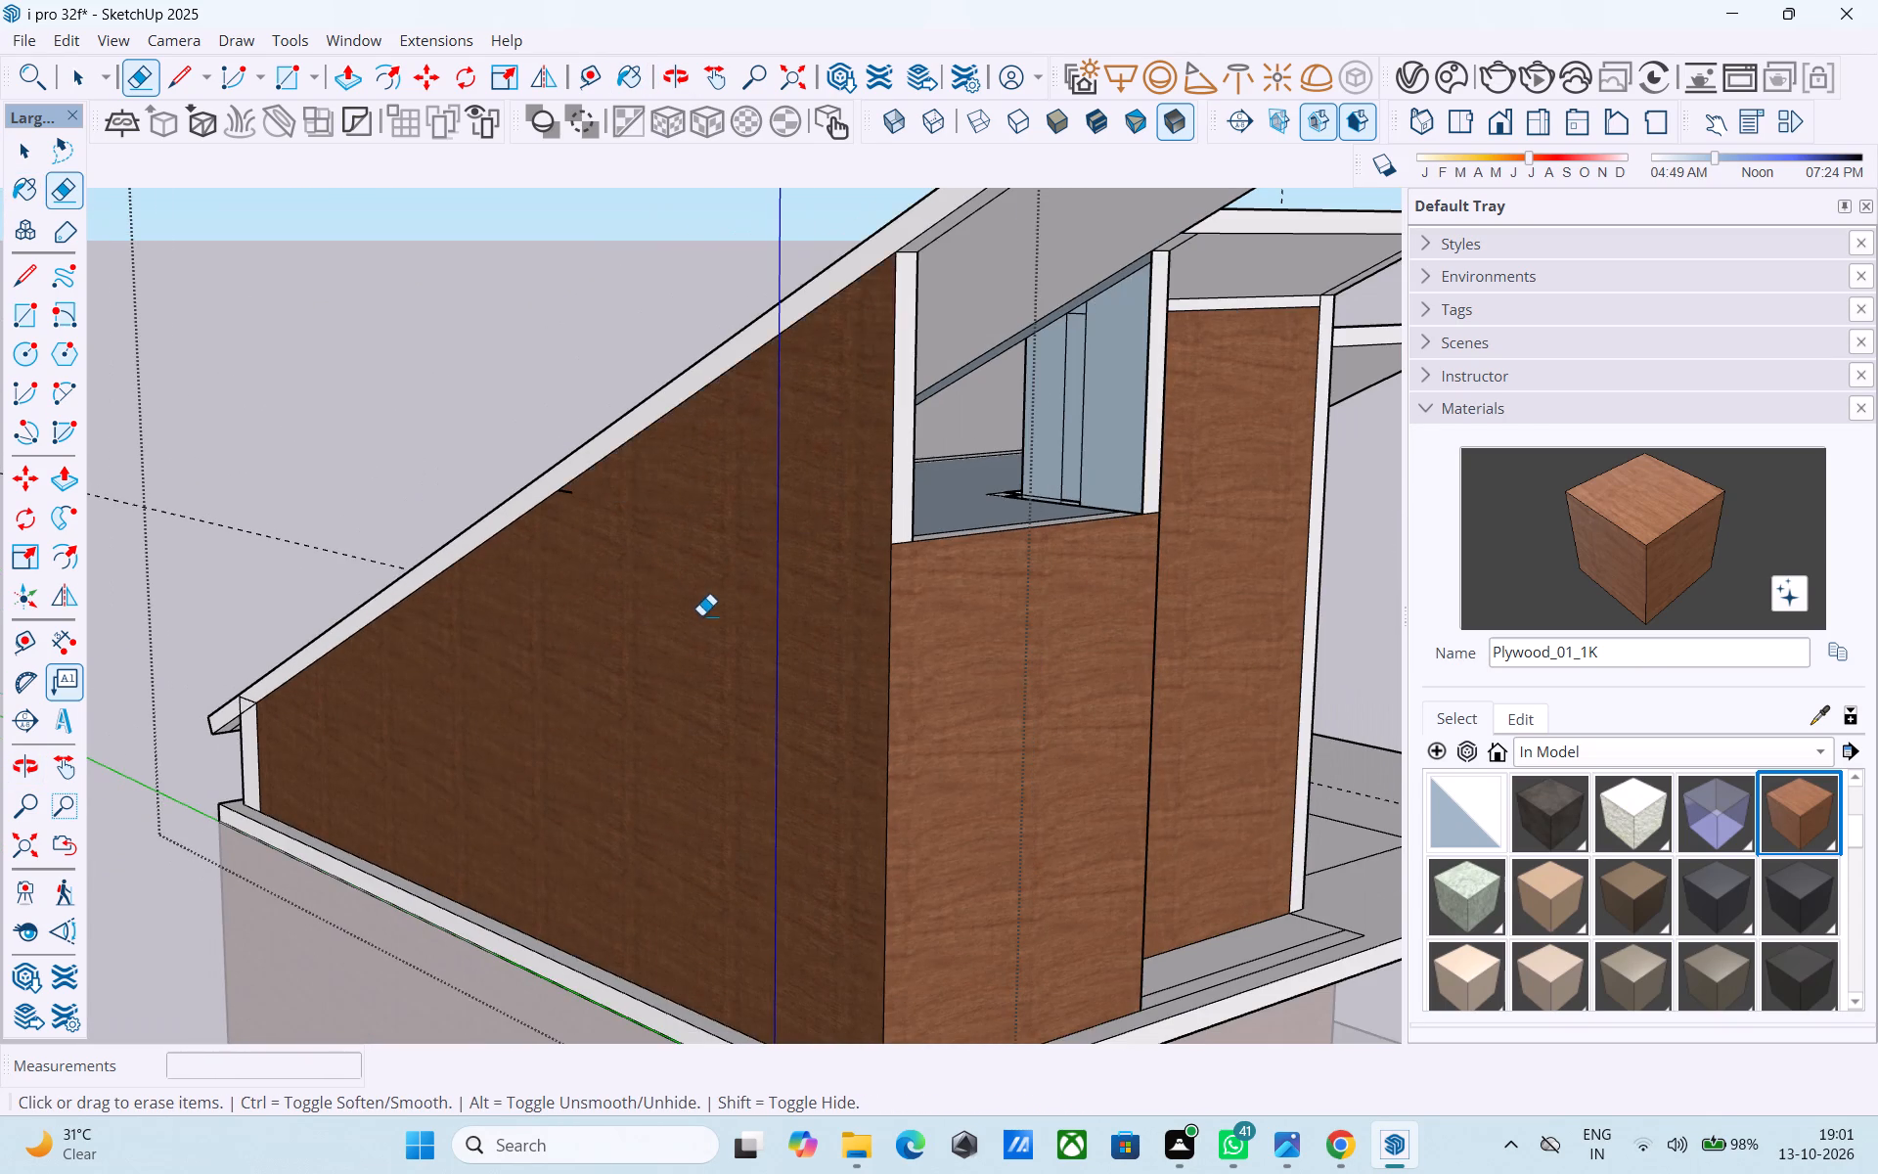
Close the upper-floor group and examine how the plywood walls of both floors line up around the front.
scroll(701, 615, "down", 6)
middle_click_drag(709, 619, 0, 766)
middle_click_drag(847, 680, 476, 460)
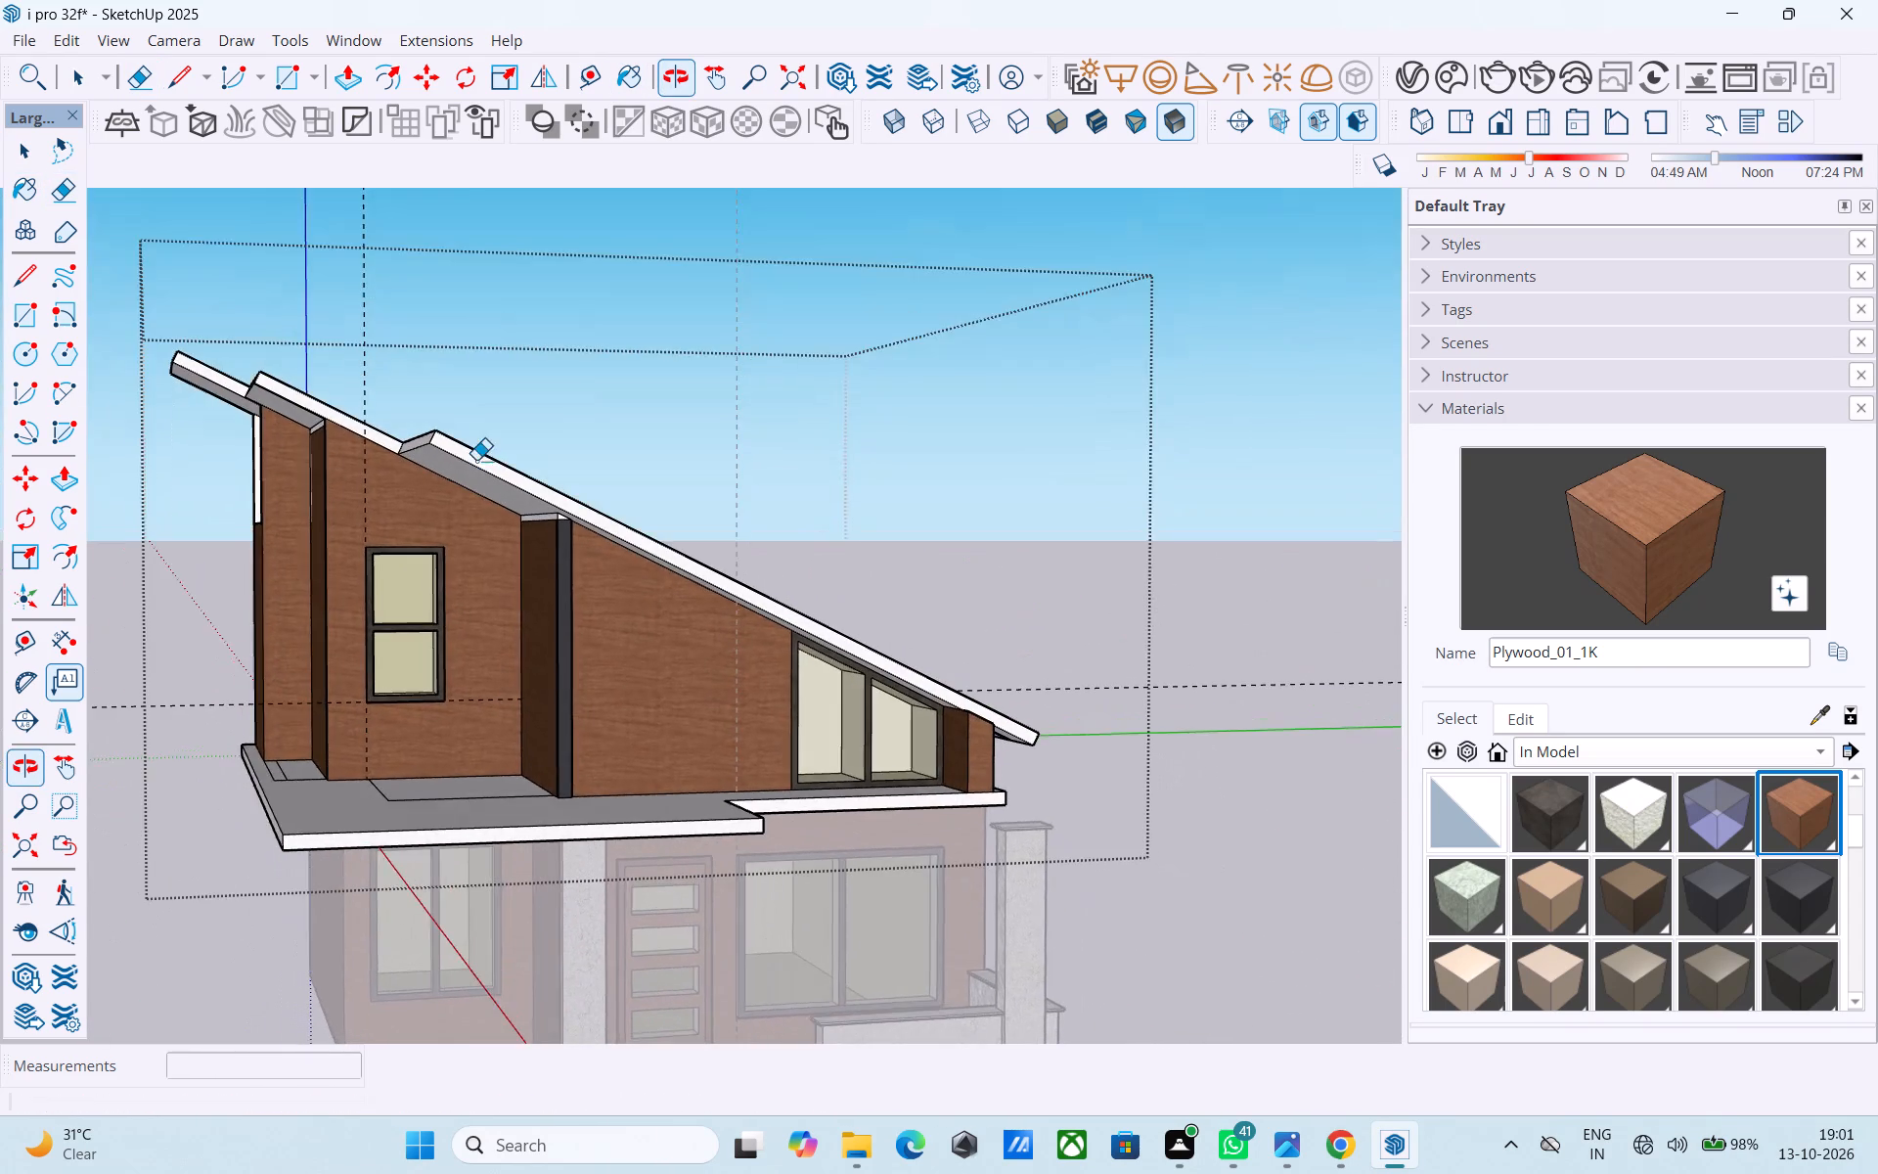
middle_click_drag(638, 569, 560, 516)
scroll(555, 519, "down", 6)
key("space")
left_click(1049, 544)
middle_click_drag(718, 538, 730, 577)
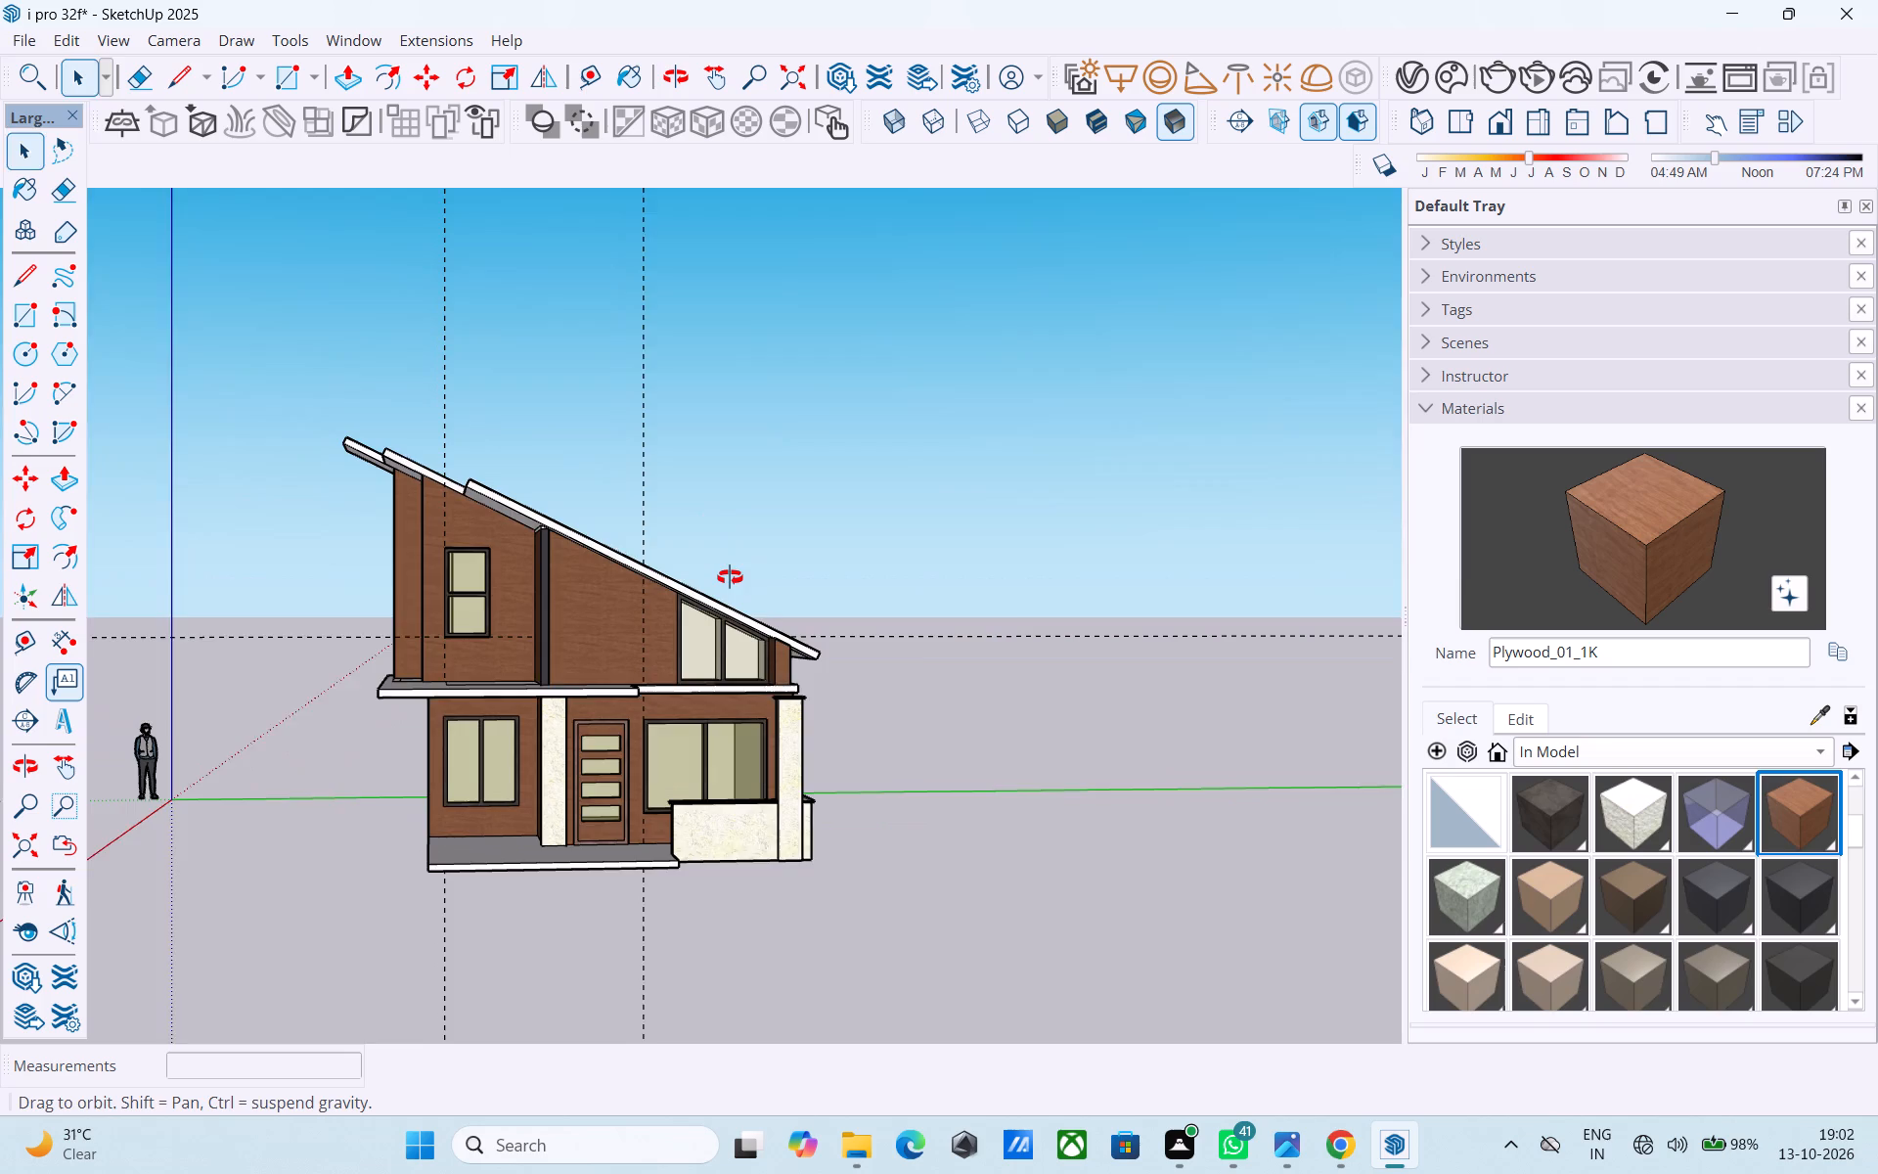
middle_click_drag(730, 577, 766, 584)
middle_click_drag(582, 657, 652, 662)
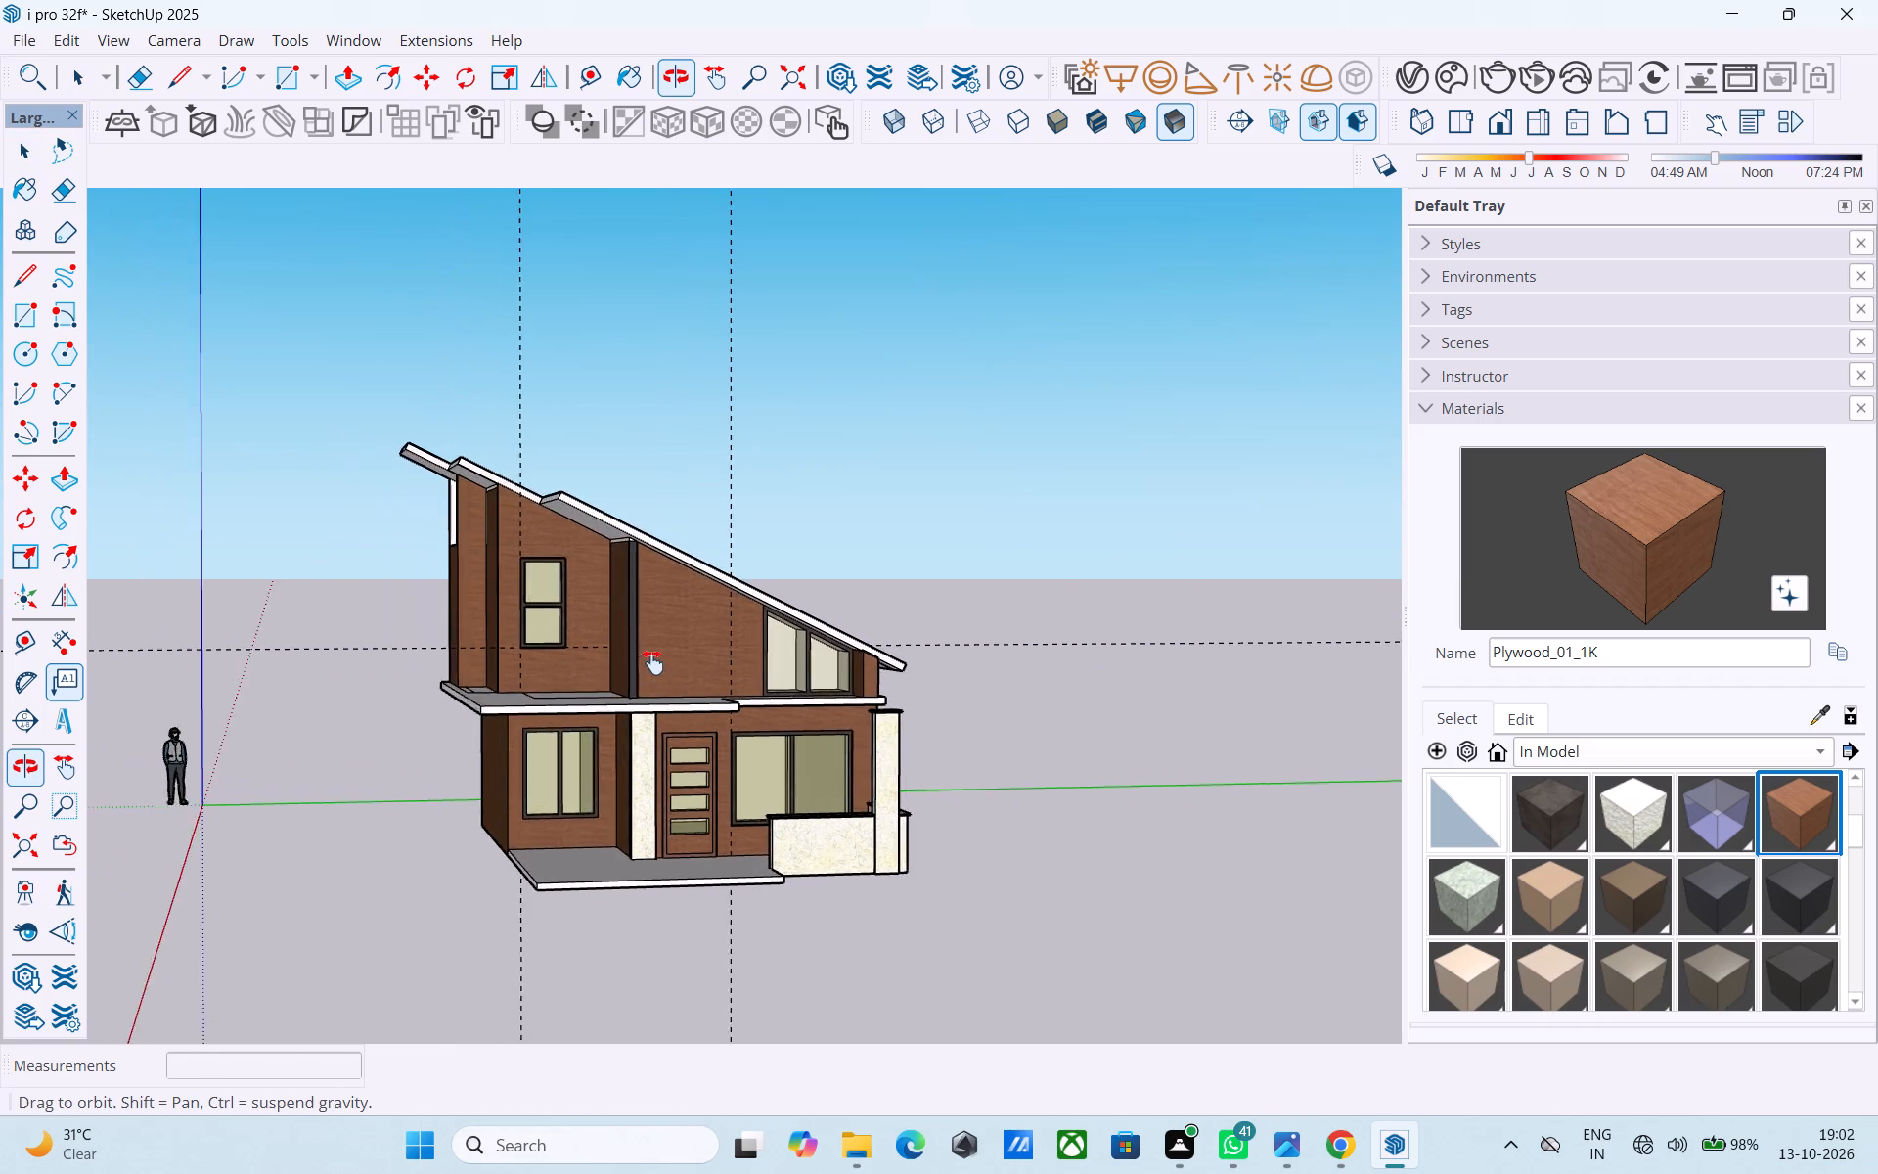
middle_click_drag(652, 662, 562, 606)
middle_click_drag(564, 611, 733, 664)
middle_click_drag(573, 656, 596, 657)
scroll(598, 659, "up", 9)
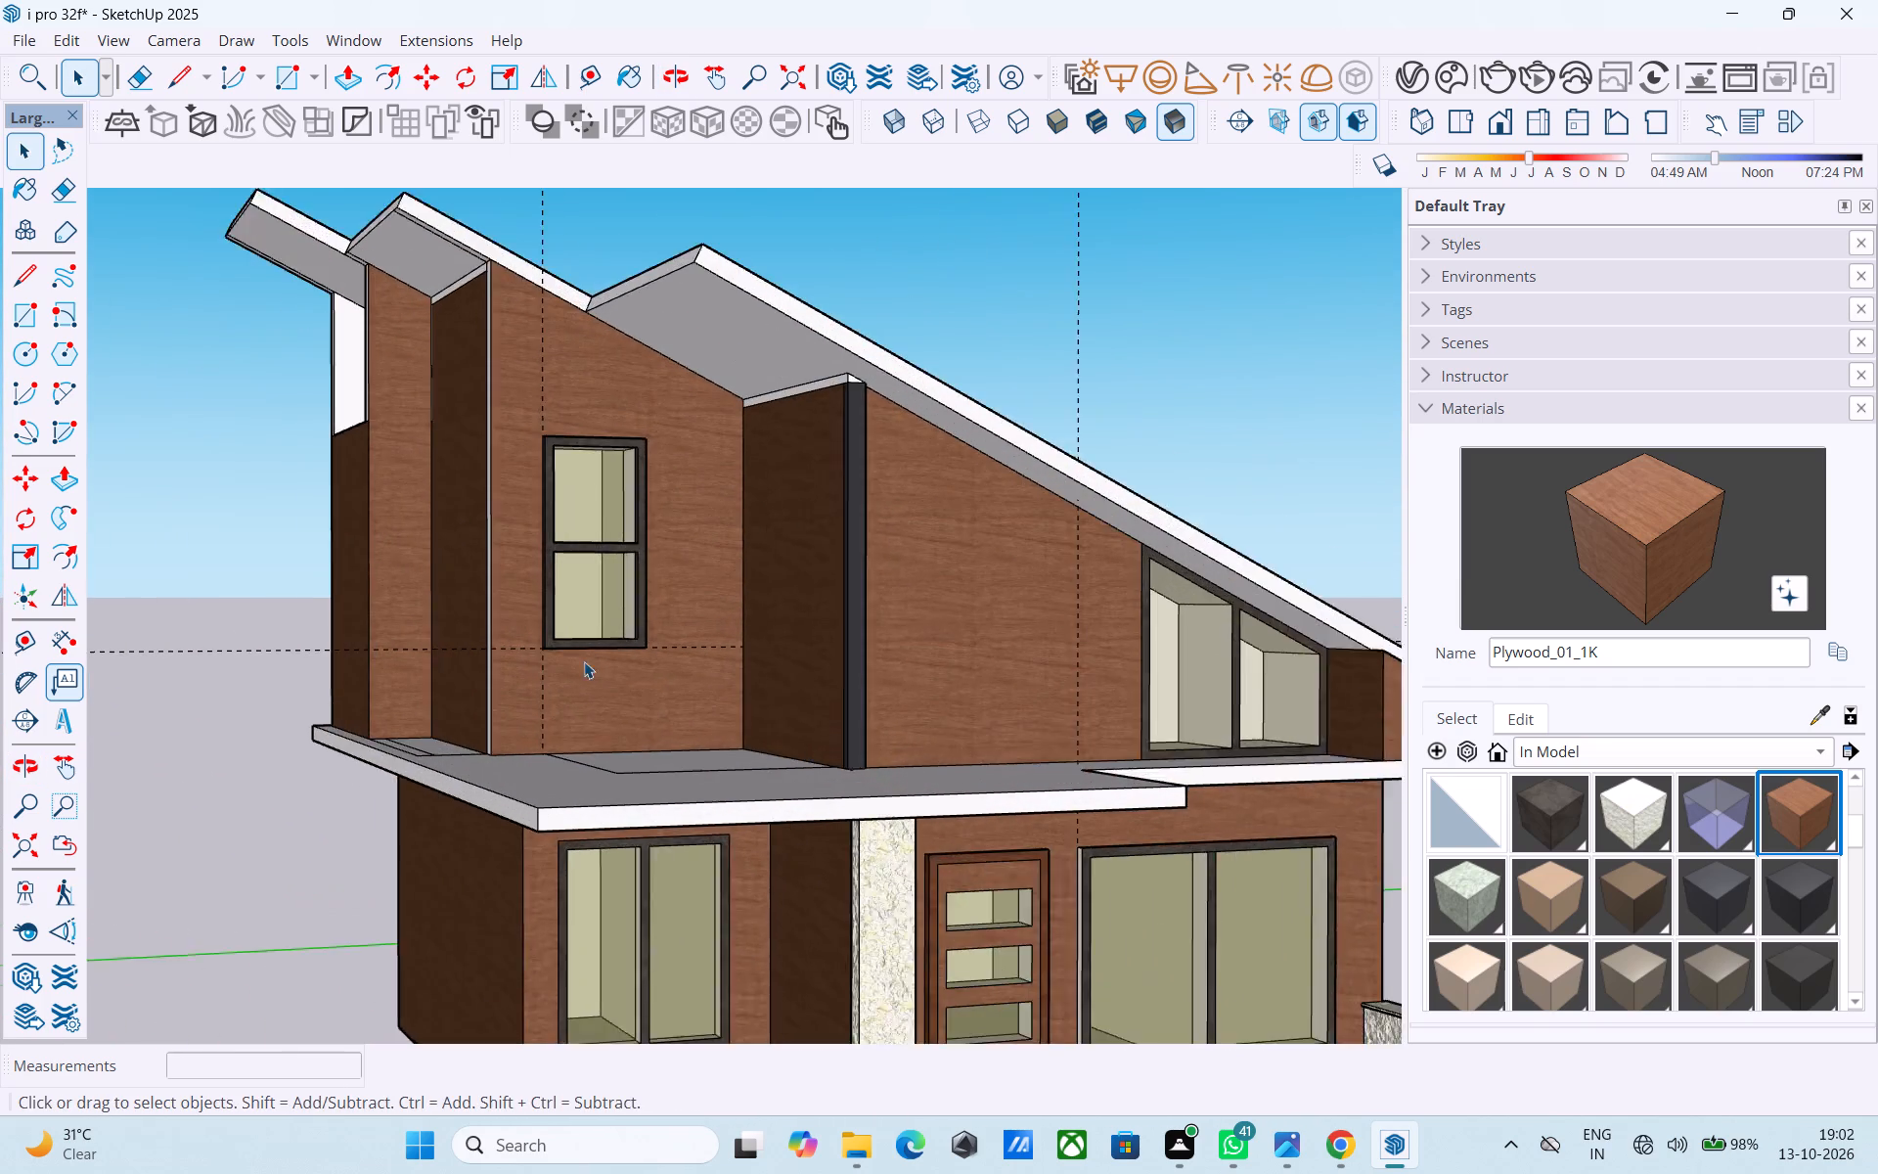
middle_click_drag(560, 737, 567, 499)
middle_click_drag(523, 640, 534, 583, "shift")
middle_click_drag(534, 583, 489, 635)
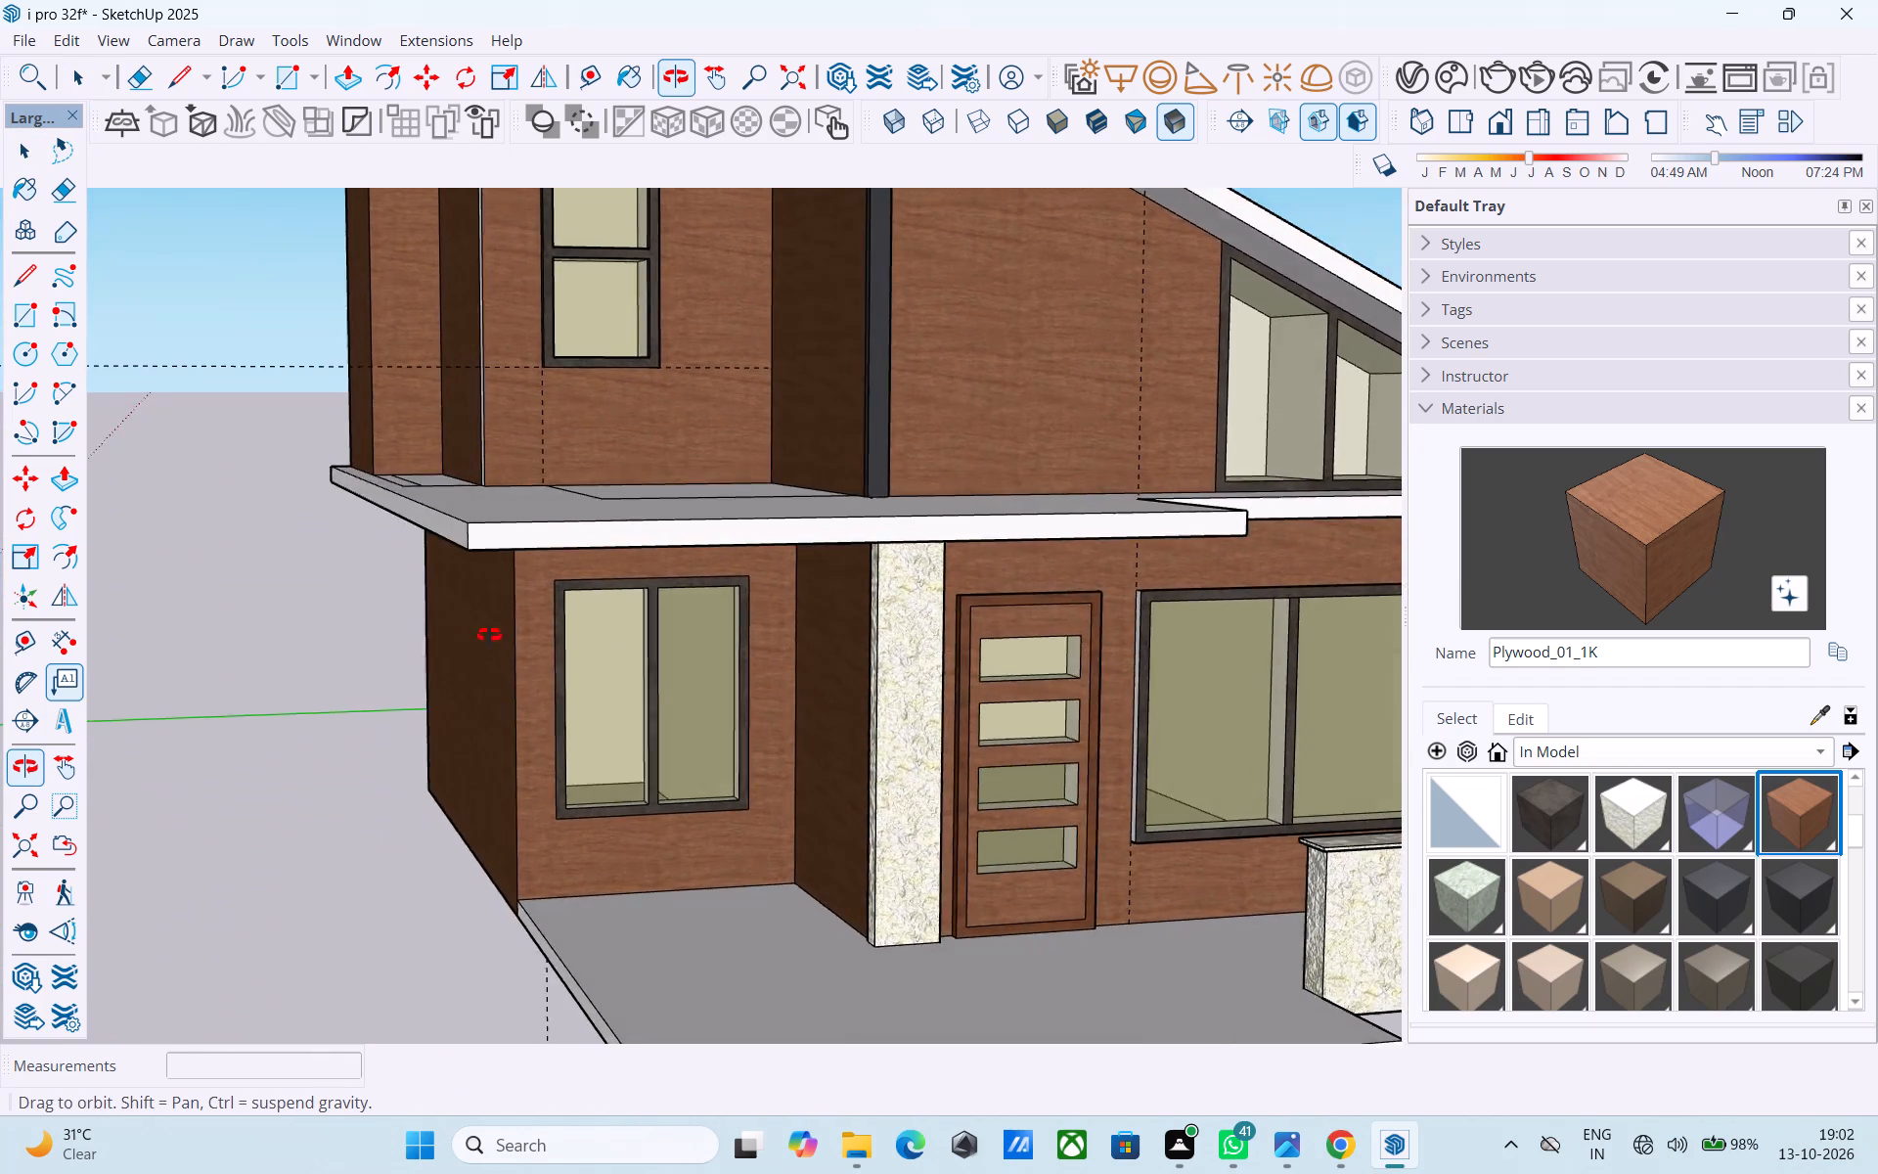
middle_click_drag(489, 635, 464, 621)
scroll(466, 623, "down", 5)
middle_click_drag(466, 665, 563, 663)
Open the lower-floor group and pull its plain side wall outward to align with the upper floor's side wall, closing the group.
double_click(555, 657)
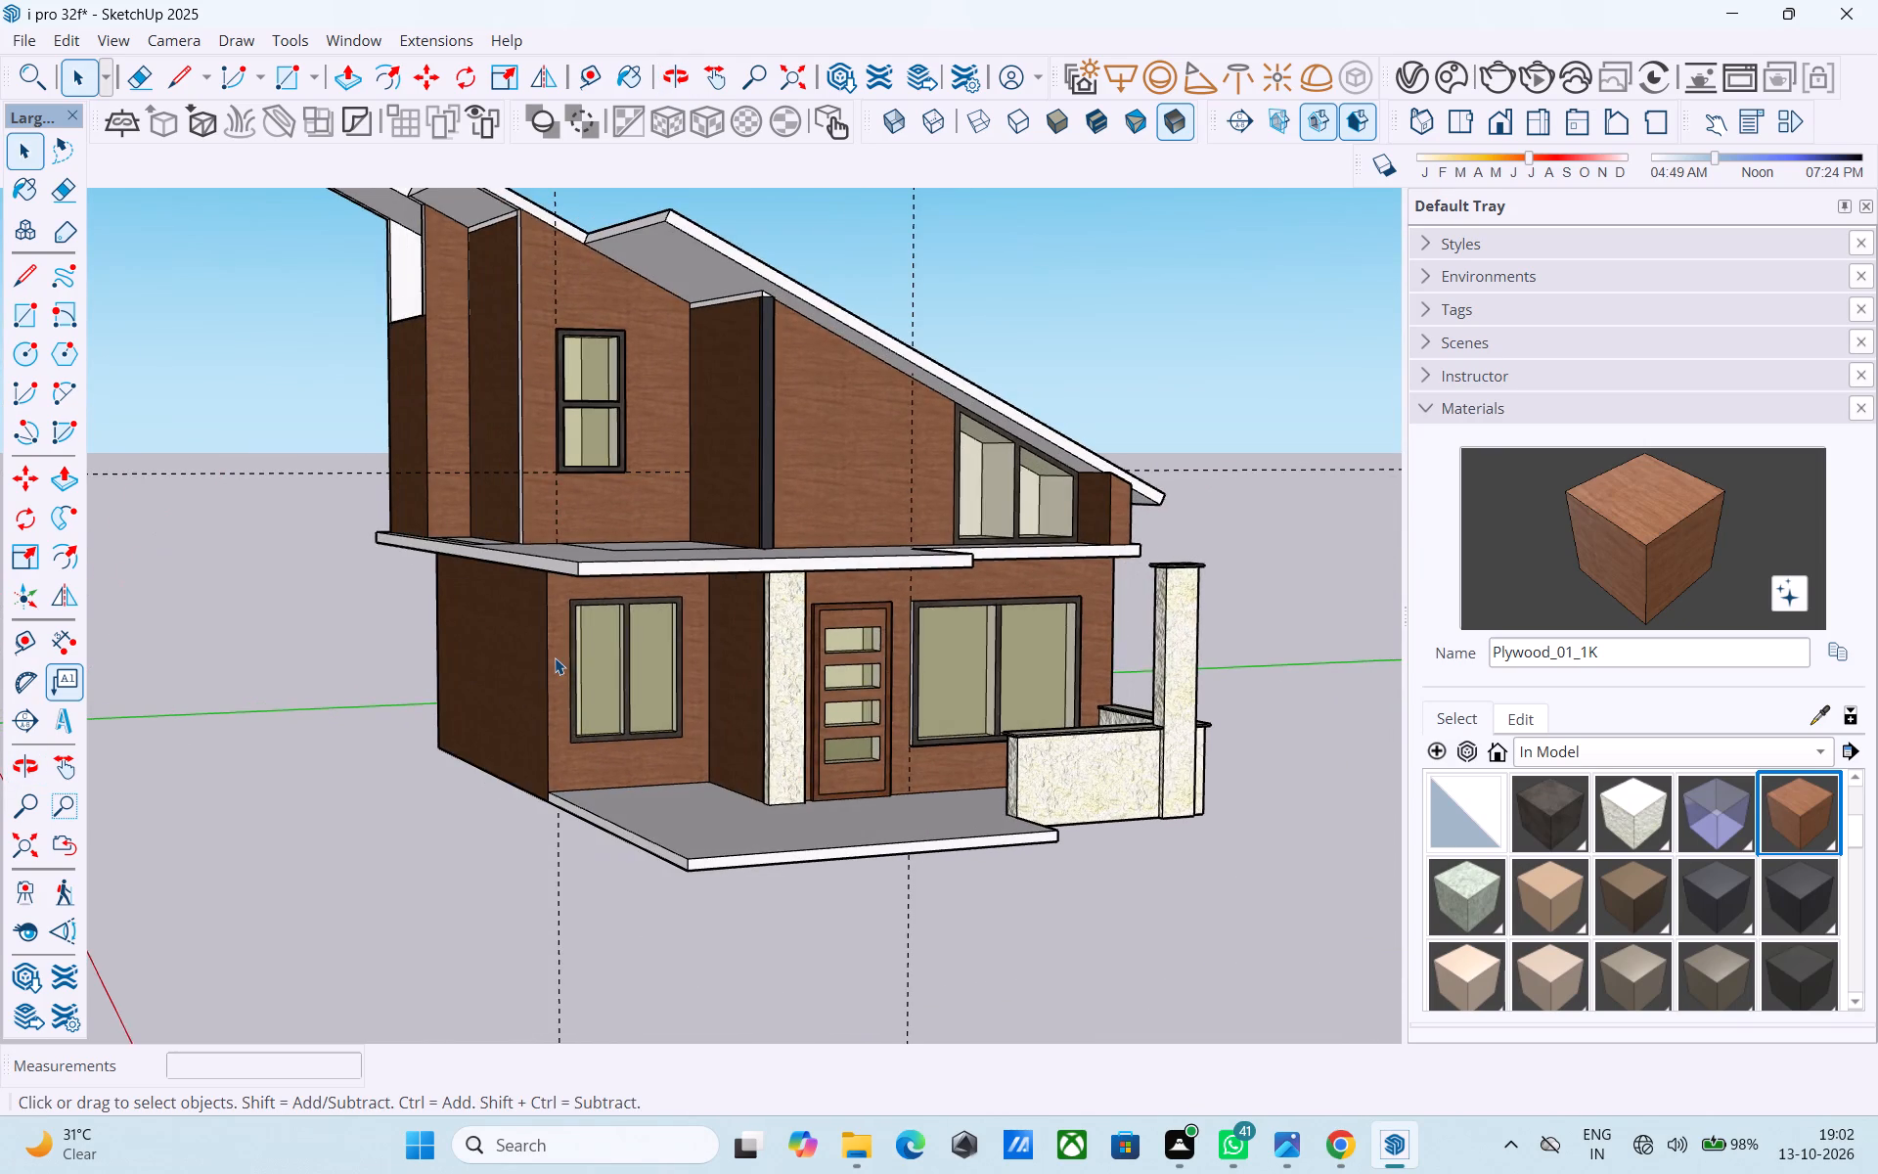
left_click(531, 638)
key("p")
left_click(531, 638)
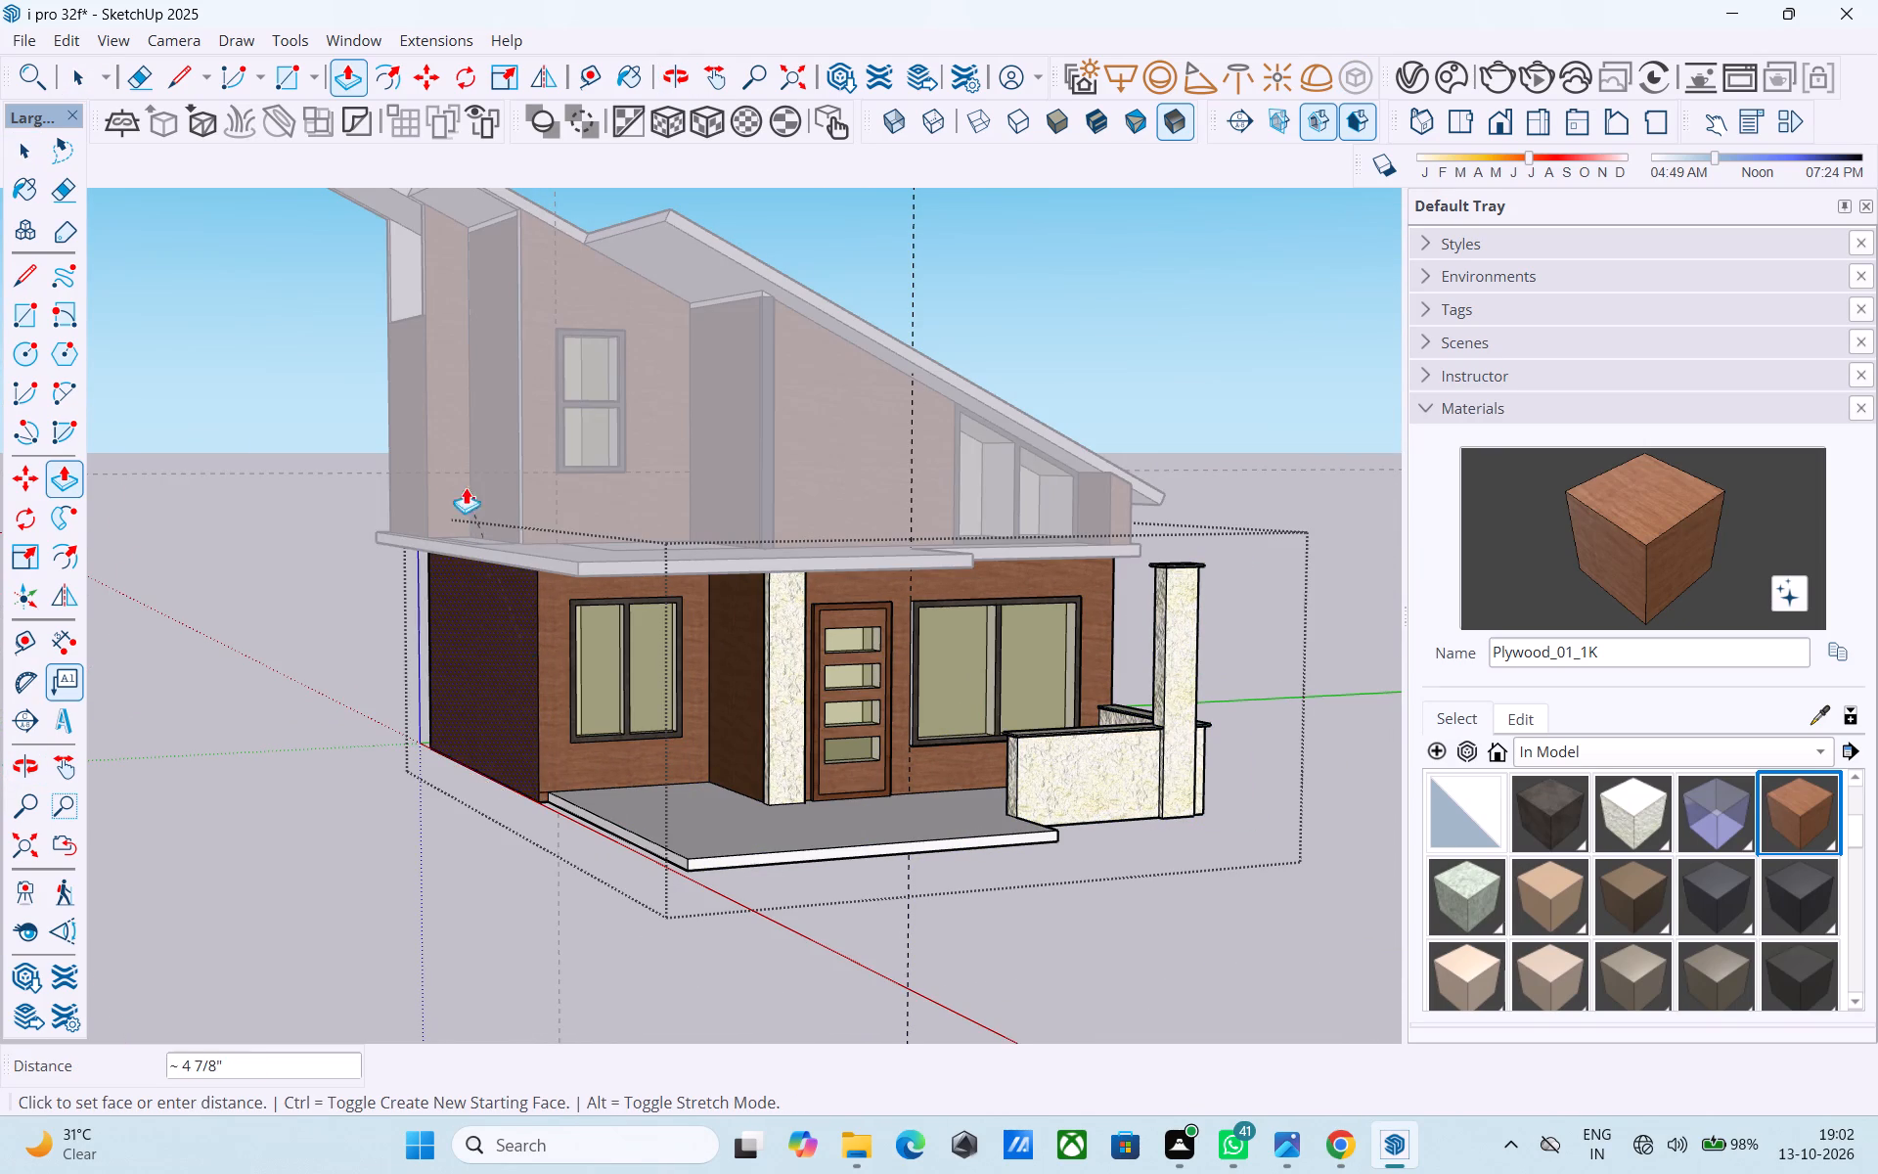
left_click(416, 435)
key("space")
scroll(513, 552, "down", 7)
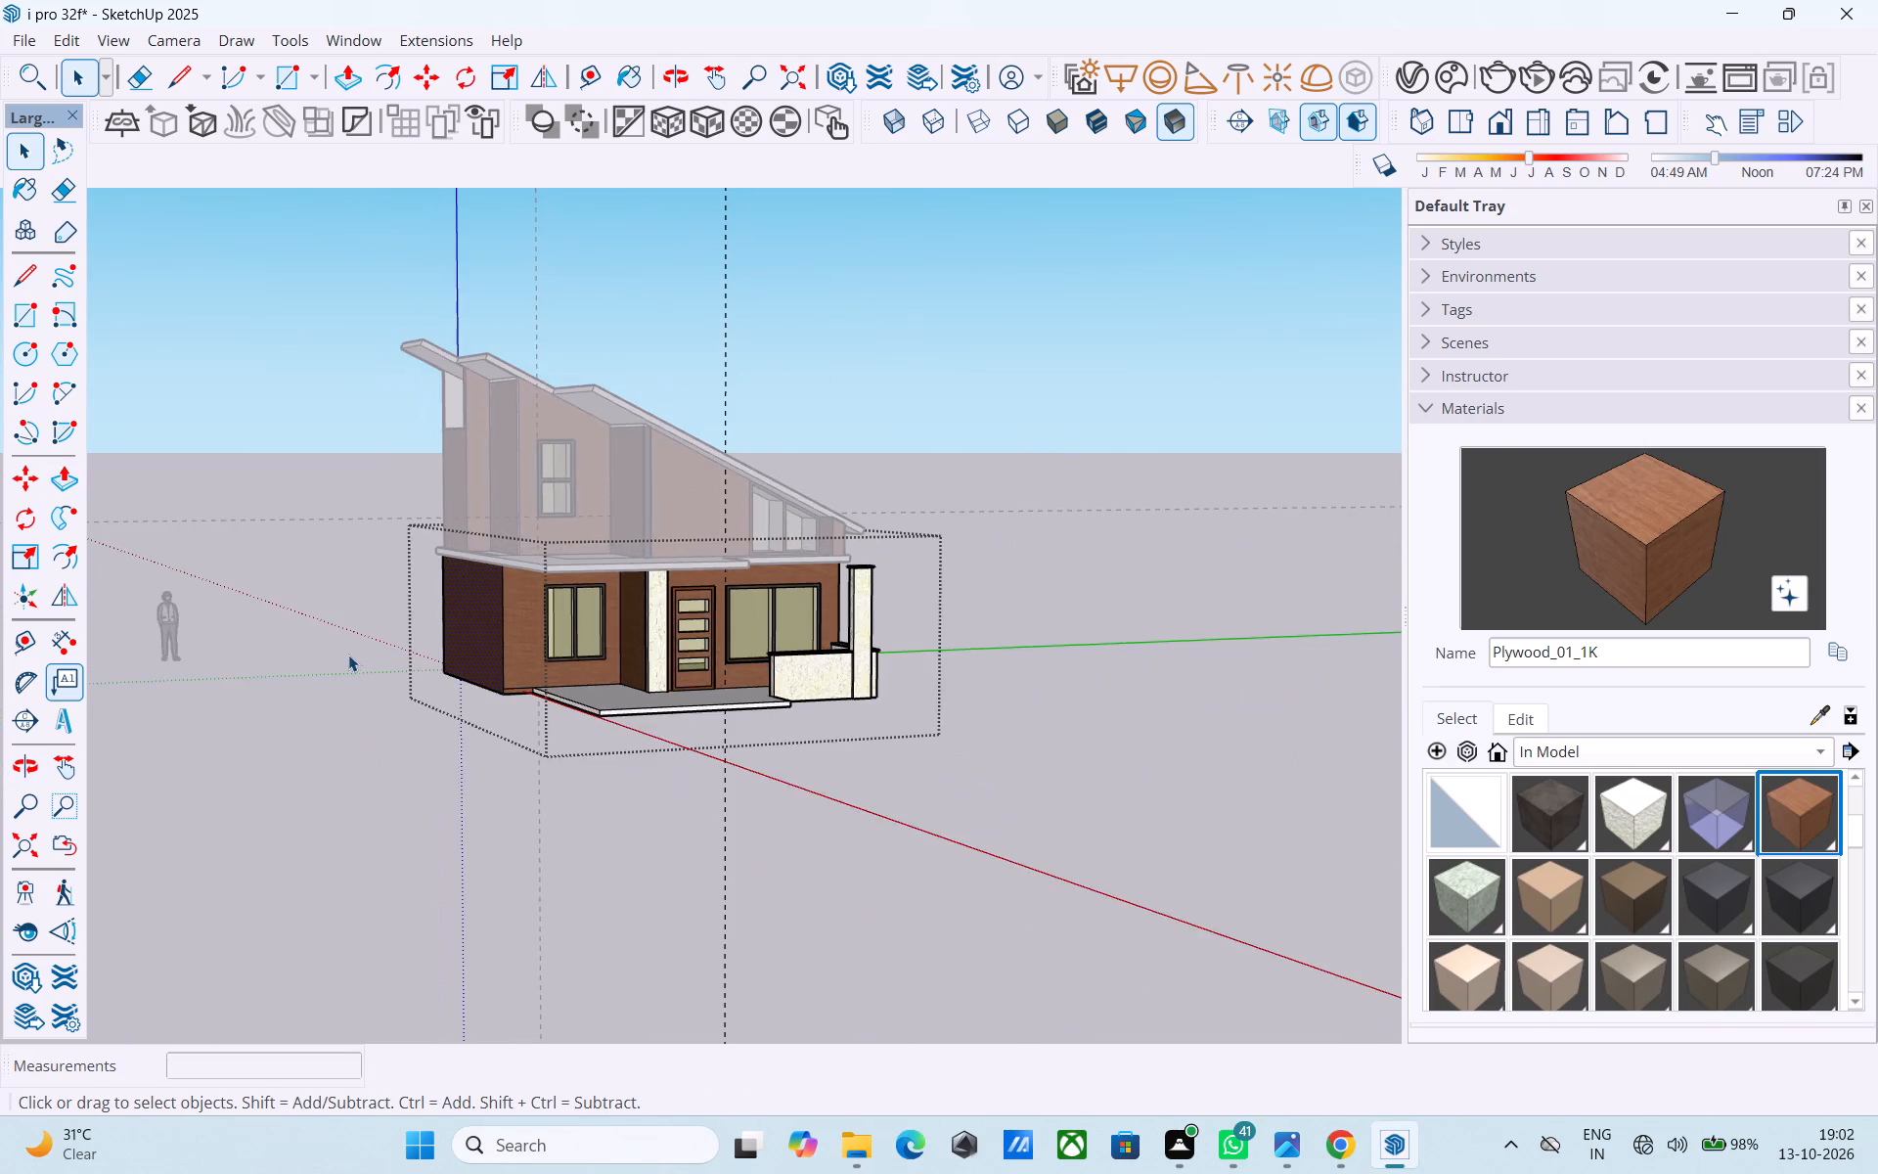
left_click(348, 655)
Open the upper-floor group and erase the stray lines on the slab's top beside the stepped wall's outer corner.
middle_click_drag(599, 613, 474, 621)
scroll(474, 621, "up", 4)
middle_click_drag(475, 612, 466, 578)
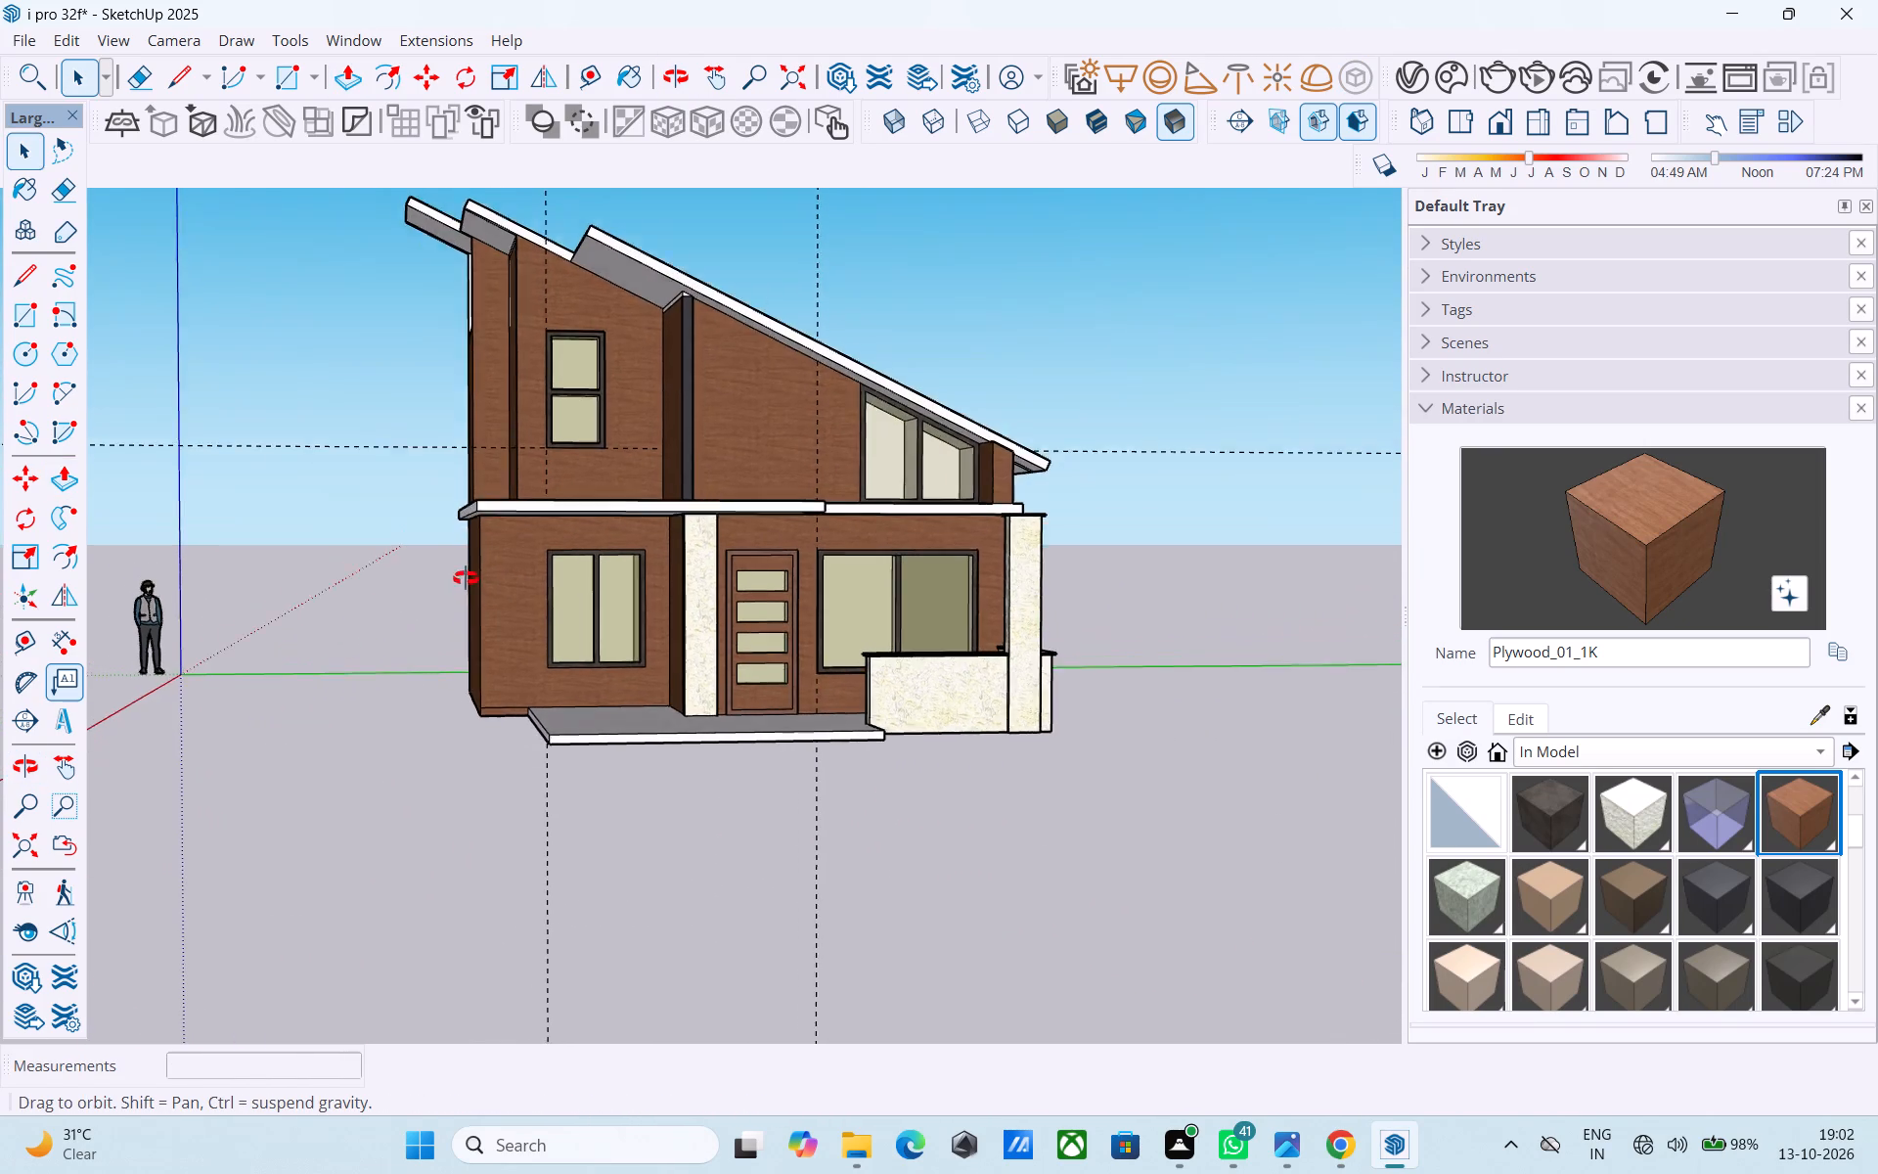
middle_click_drag(466, 578, 485, 679)
scroll(484, 577, "up", 7)
key("e")
left_click(500, 540)
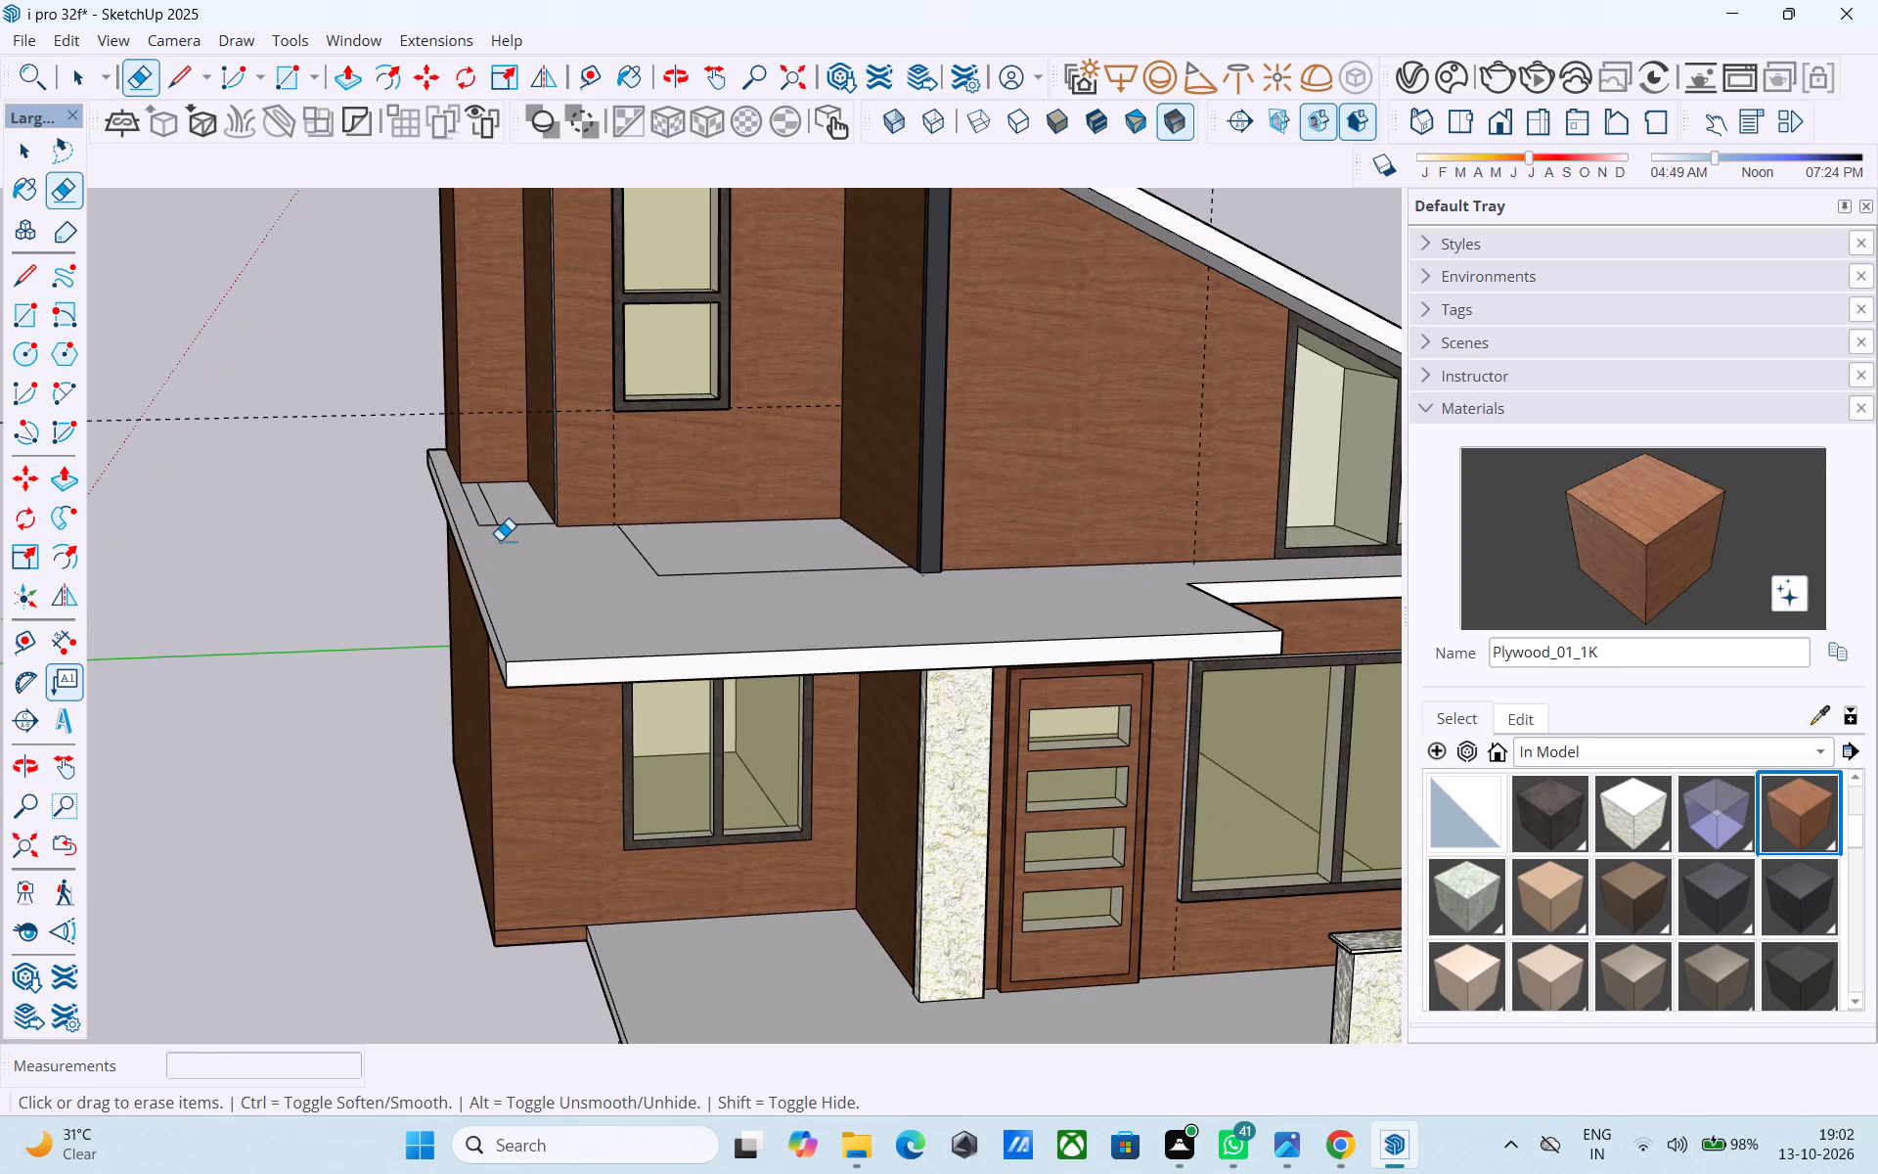
key("space")
double_click(500, 540)
scroll(500, 540, "up", 4)
key("e")
left_click(499, 515)
left_click_drag(494, 518, 480, 517)
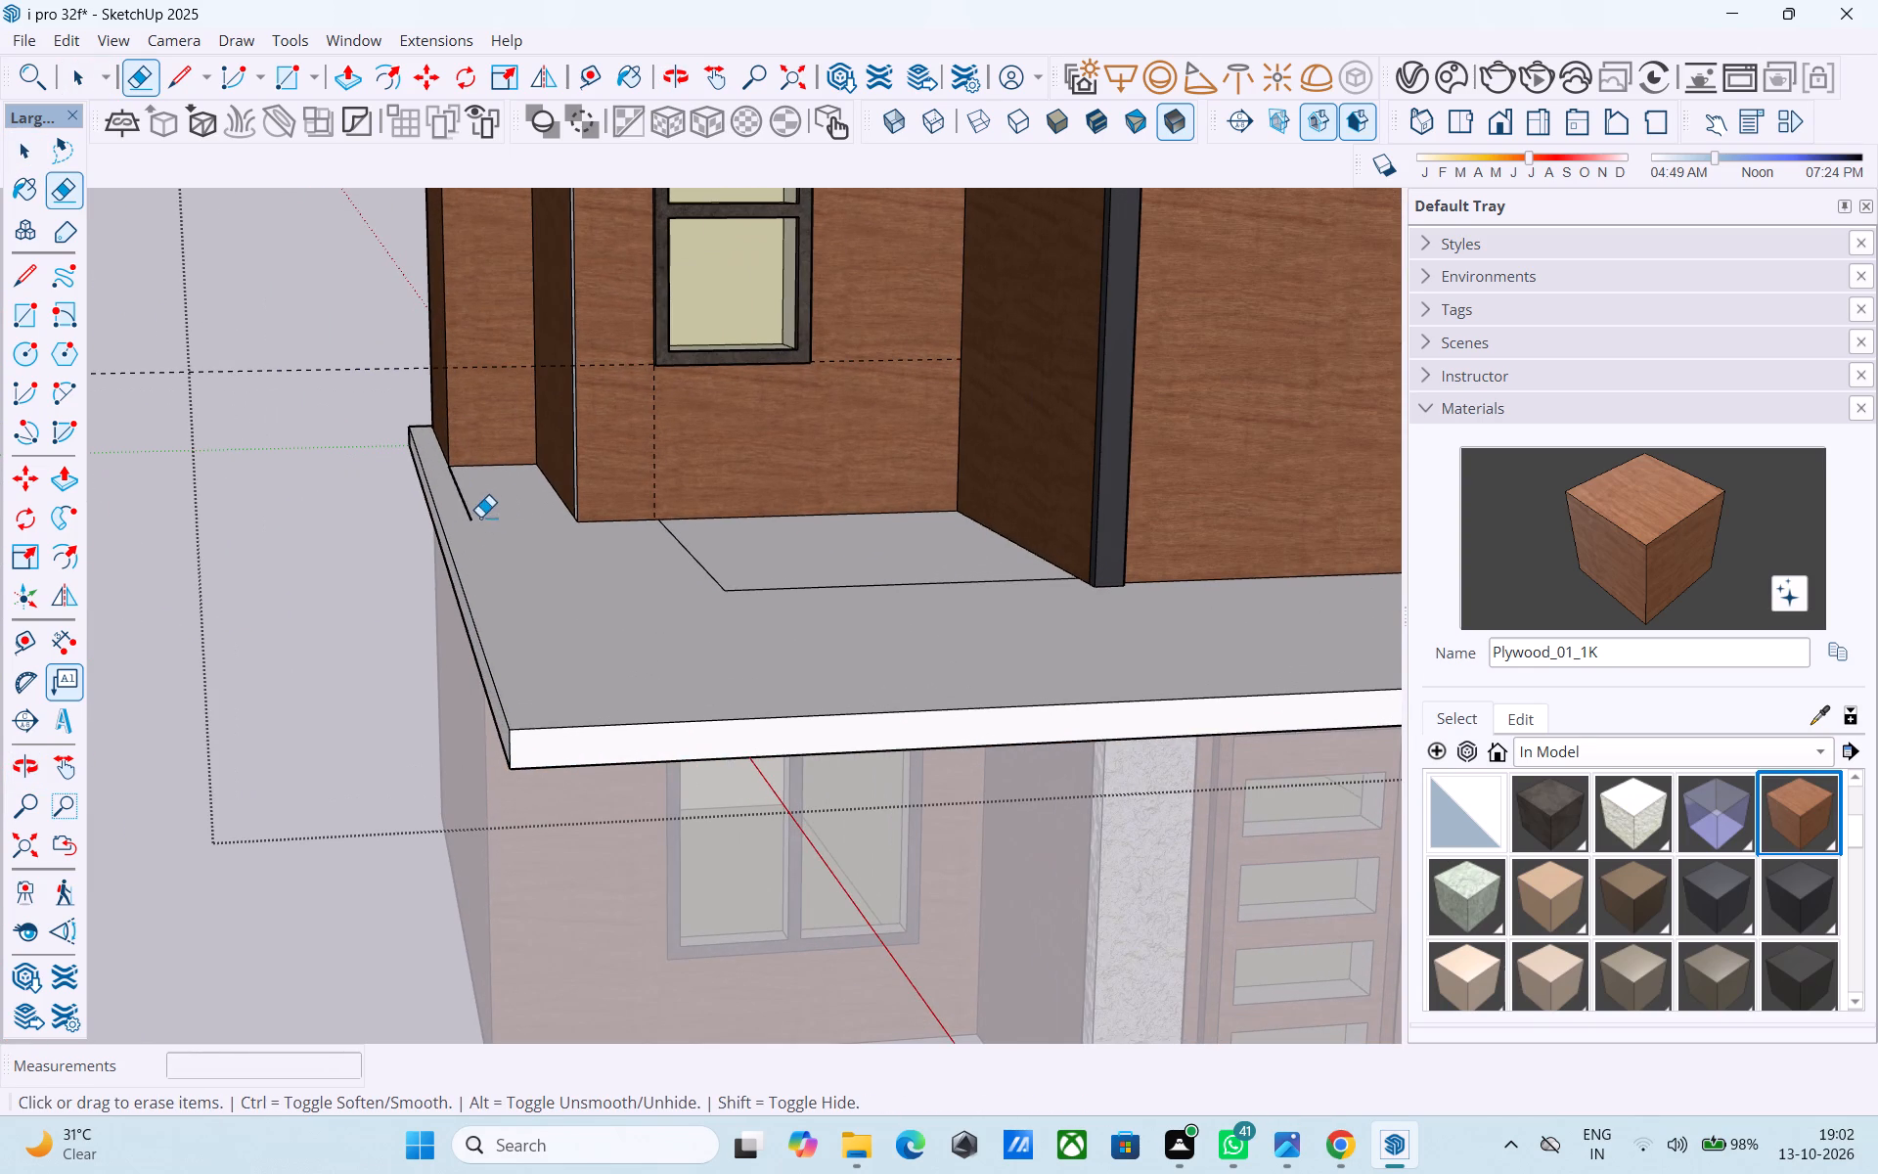
left_click_drag(480, 517, 469, 513)
Erase the leftover outline on the slab's top in front of the two-pane window, and close the upper-floor group.
left_click_drag(768, 550, 735, 607)
left_click_drag(770, 589, 780, 613)
left_click_drag(736, 571, 705, 582)
scroll(695, 575, "down", 14)
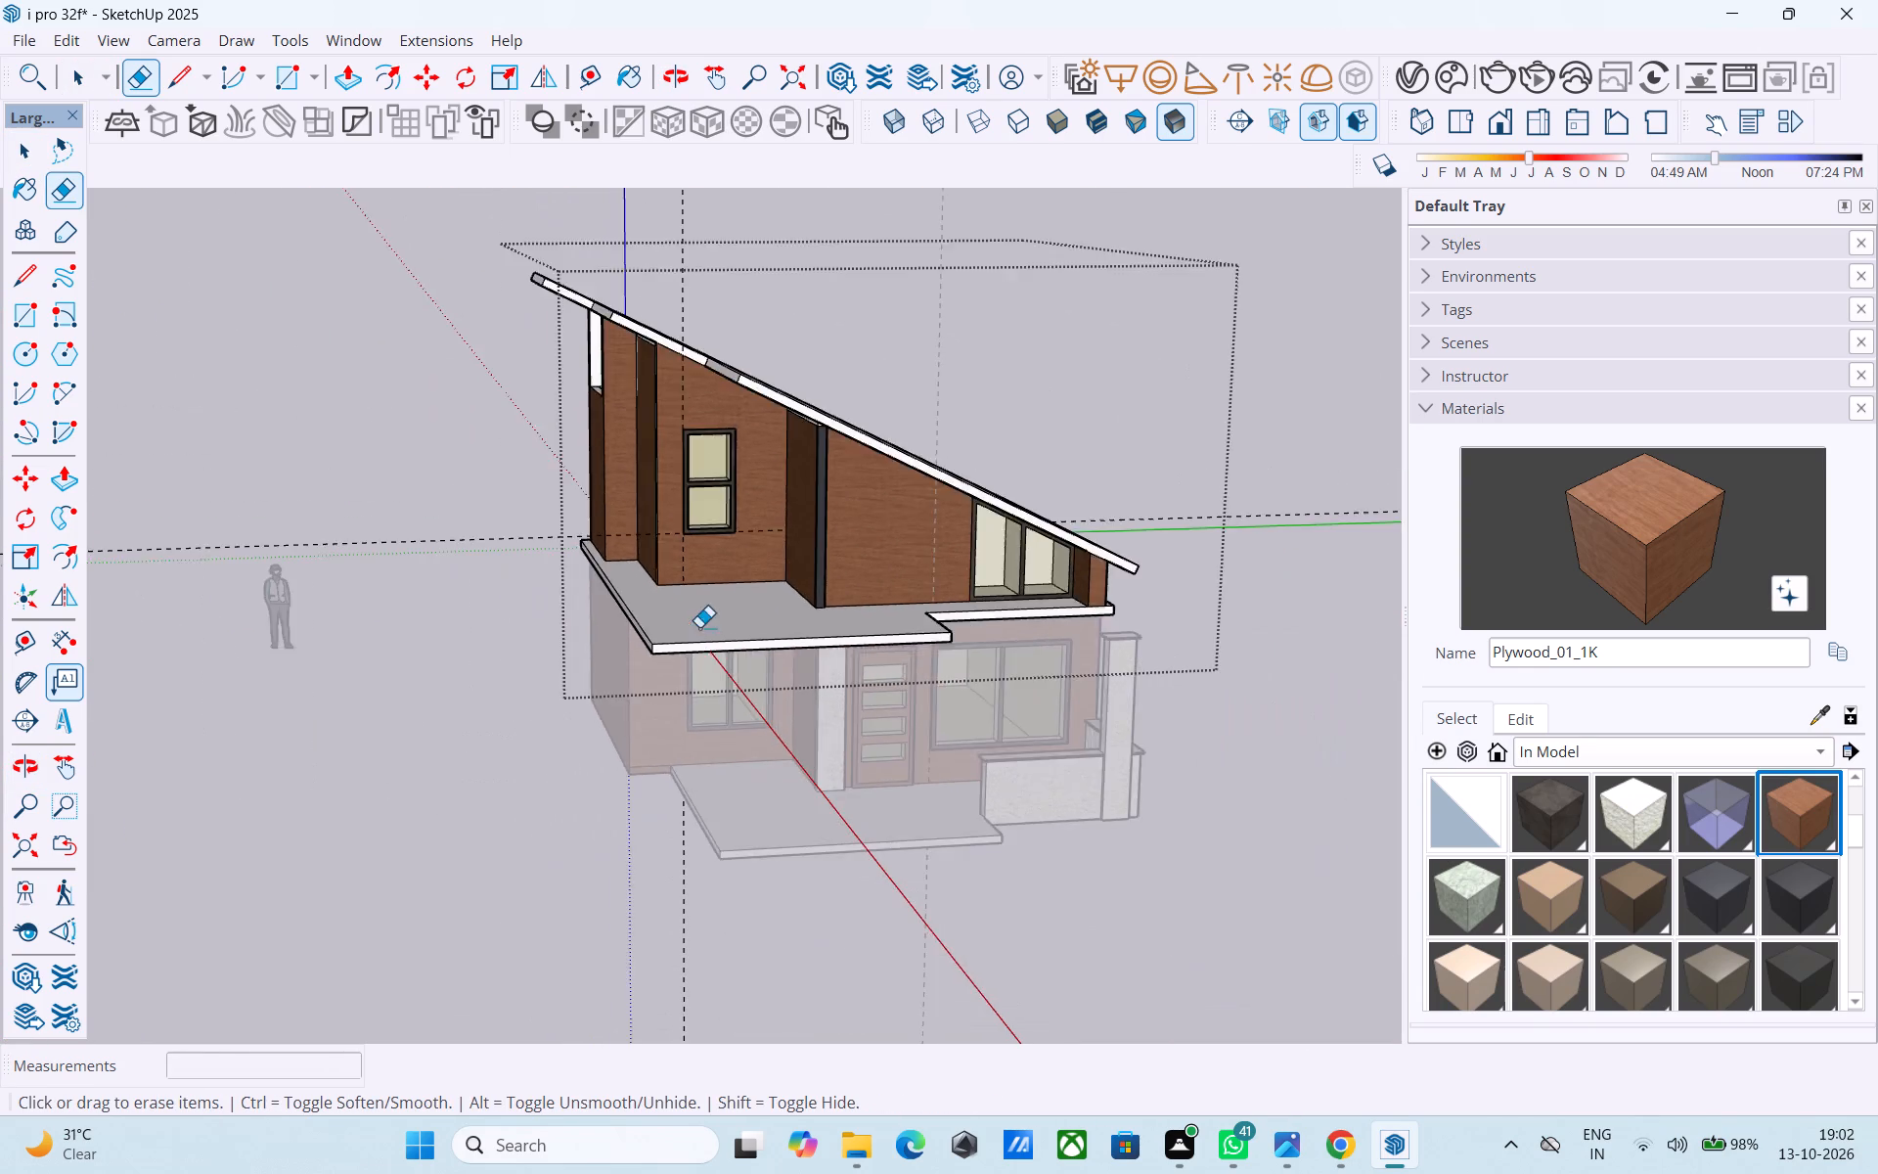
scroll(699, 627, "down", 5)
key("space")
left_click(1057, 603)
Open the lower-floor group and extend the porch slab's side about 2' 4 7/8" to the house's outer corner, closing the group.
middle_click_drag(853, 639, 766, 548)
scroll(624, 700, "up", 5)
middle_click_drag(648, 712, 975, 671)
scroll(916, 674, "up", 1)
scroll(795, 708, "up", 11)
middle_click_drag(775, 691, 741, 732)
scroll(740, 732, "up", 5)
left_click(691, 745)
double_click(691, 745)
left_click(696, 755)
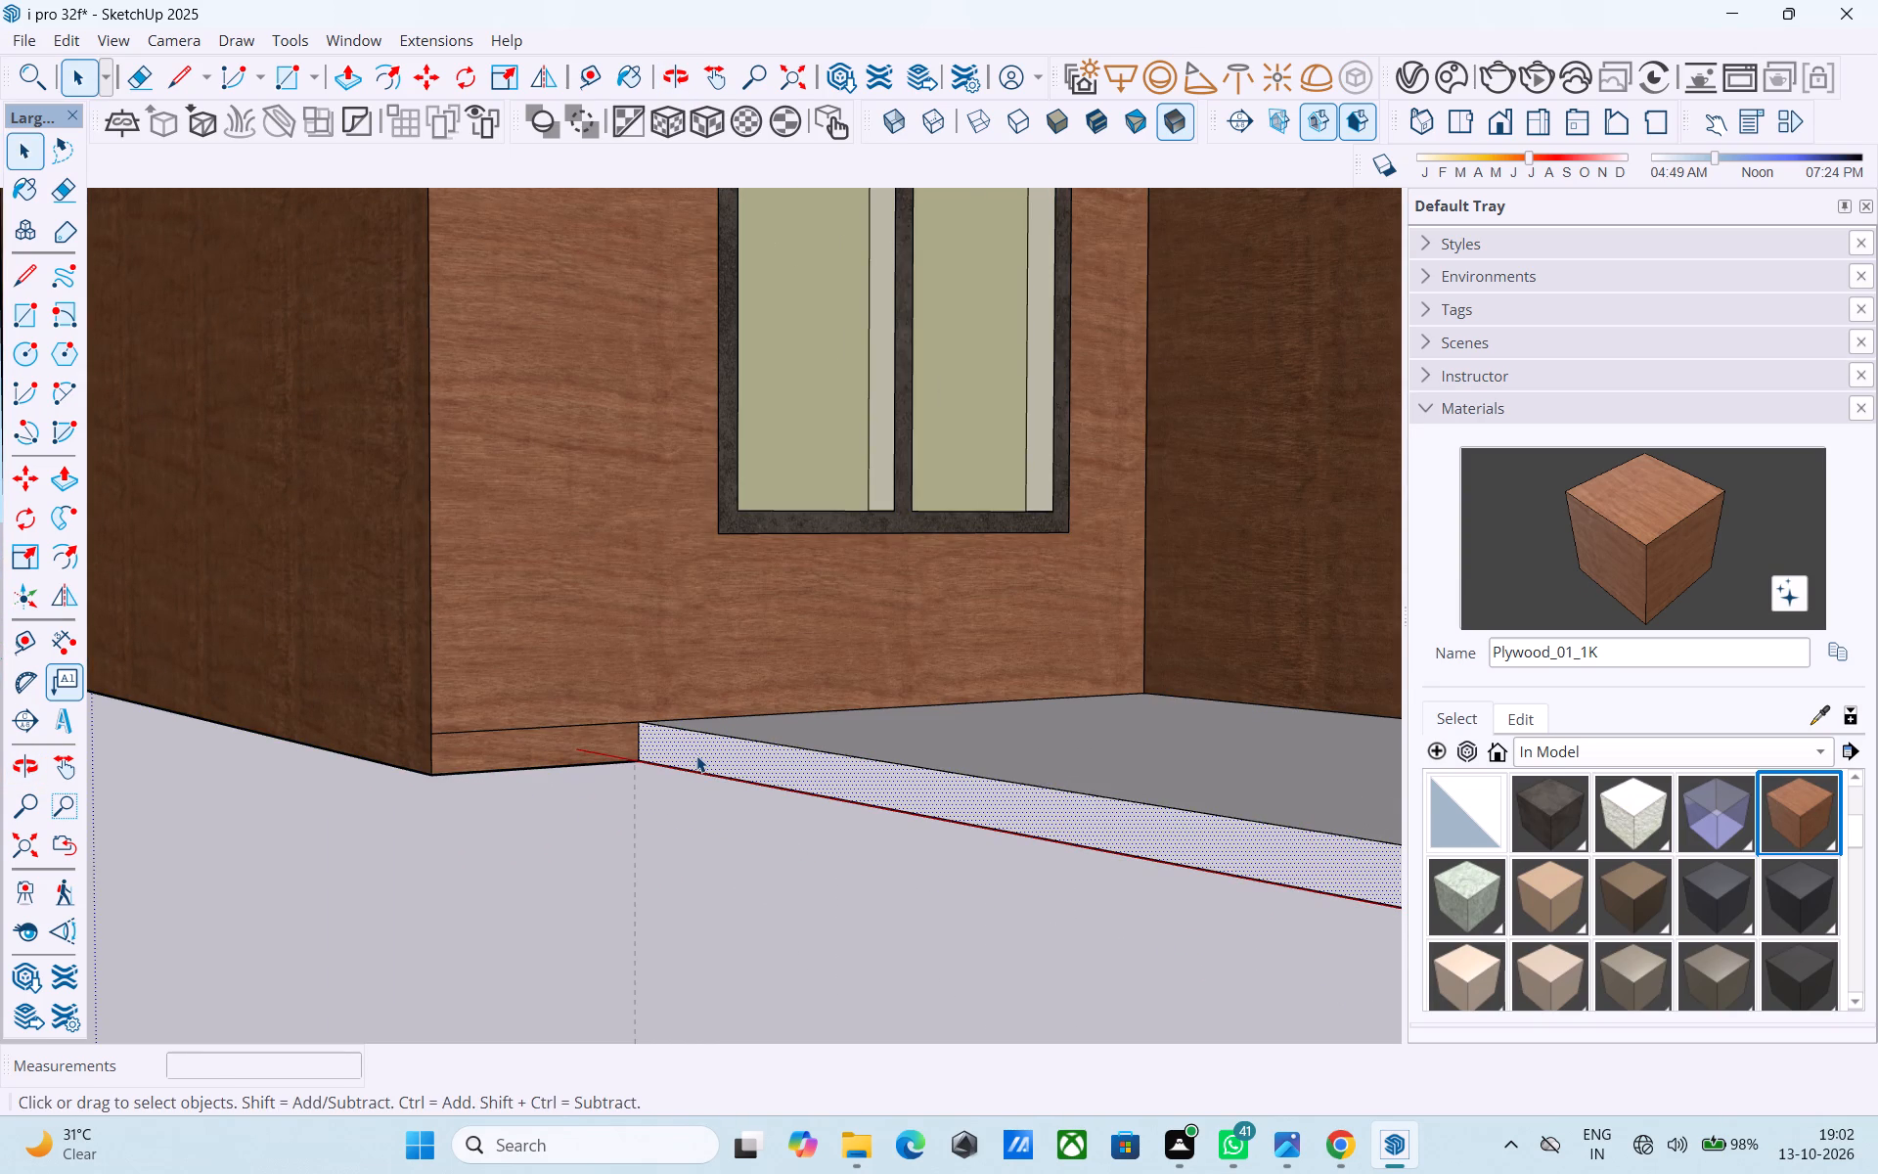
key("p")
left_click(696, 755)
left_click(428, 557)
scroll(439, 573, "down", 6)
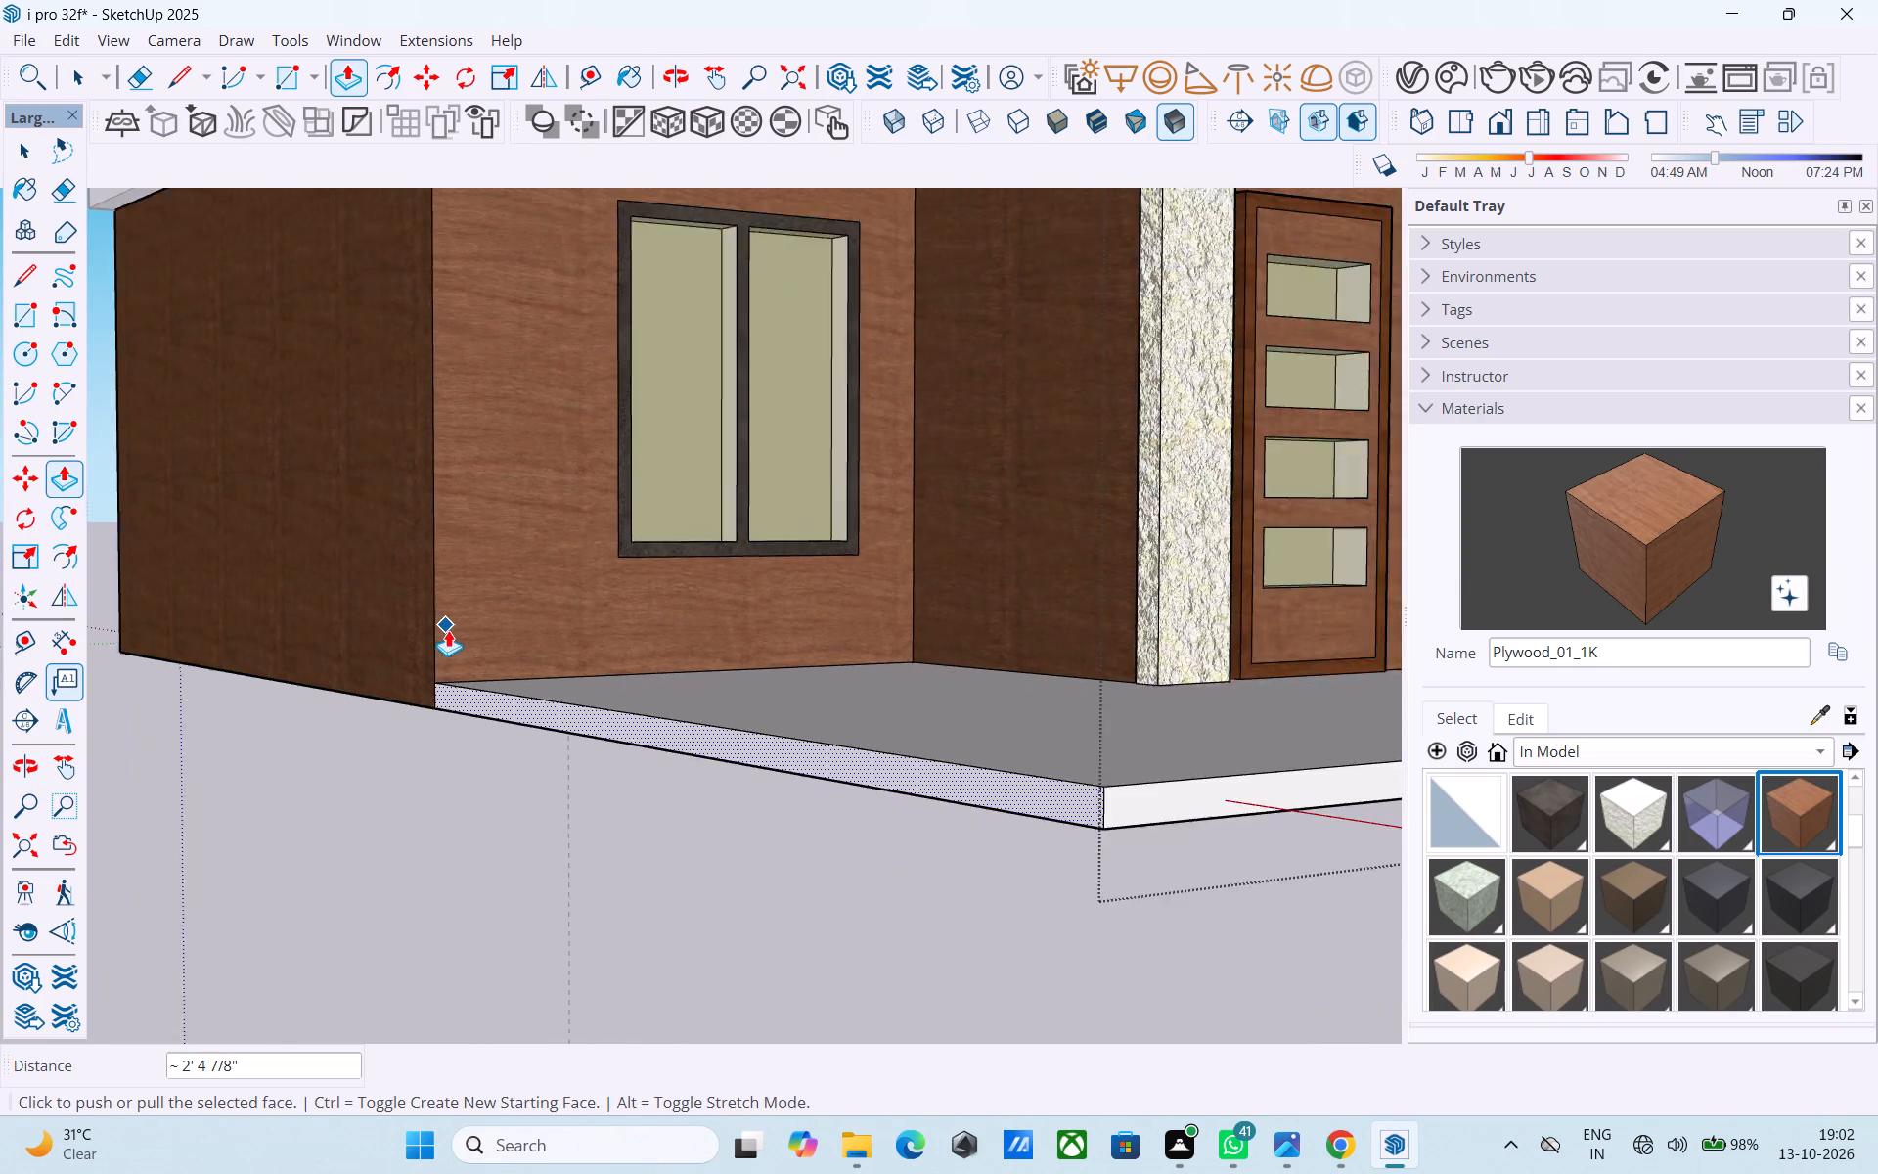
scroll(448, 630, "down", 12)
key("space")
middle_click_drag(703, 705, 482, 773)
scroll(950, 674, "down", 5)
left_click(1133, 598)
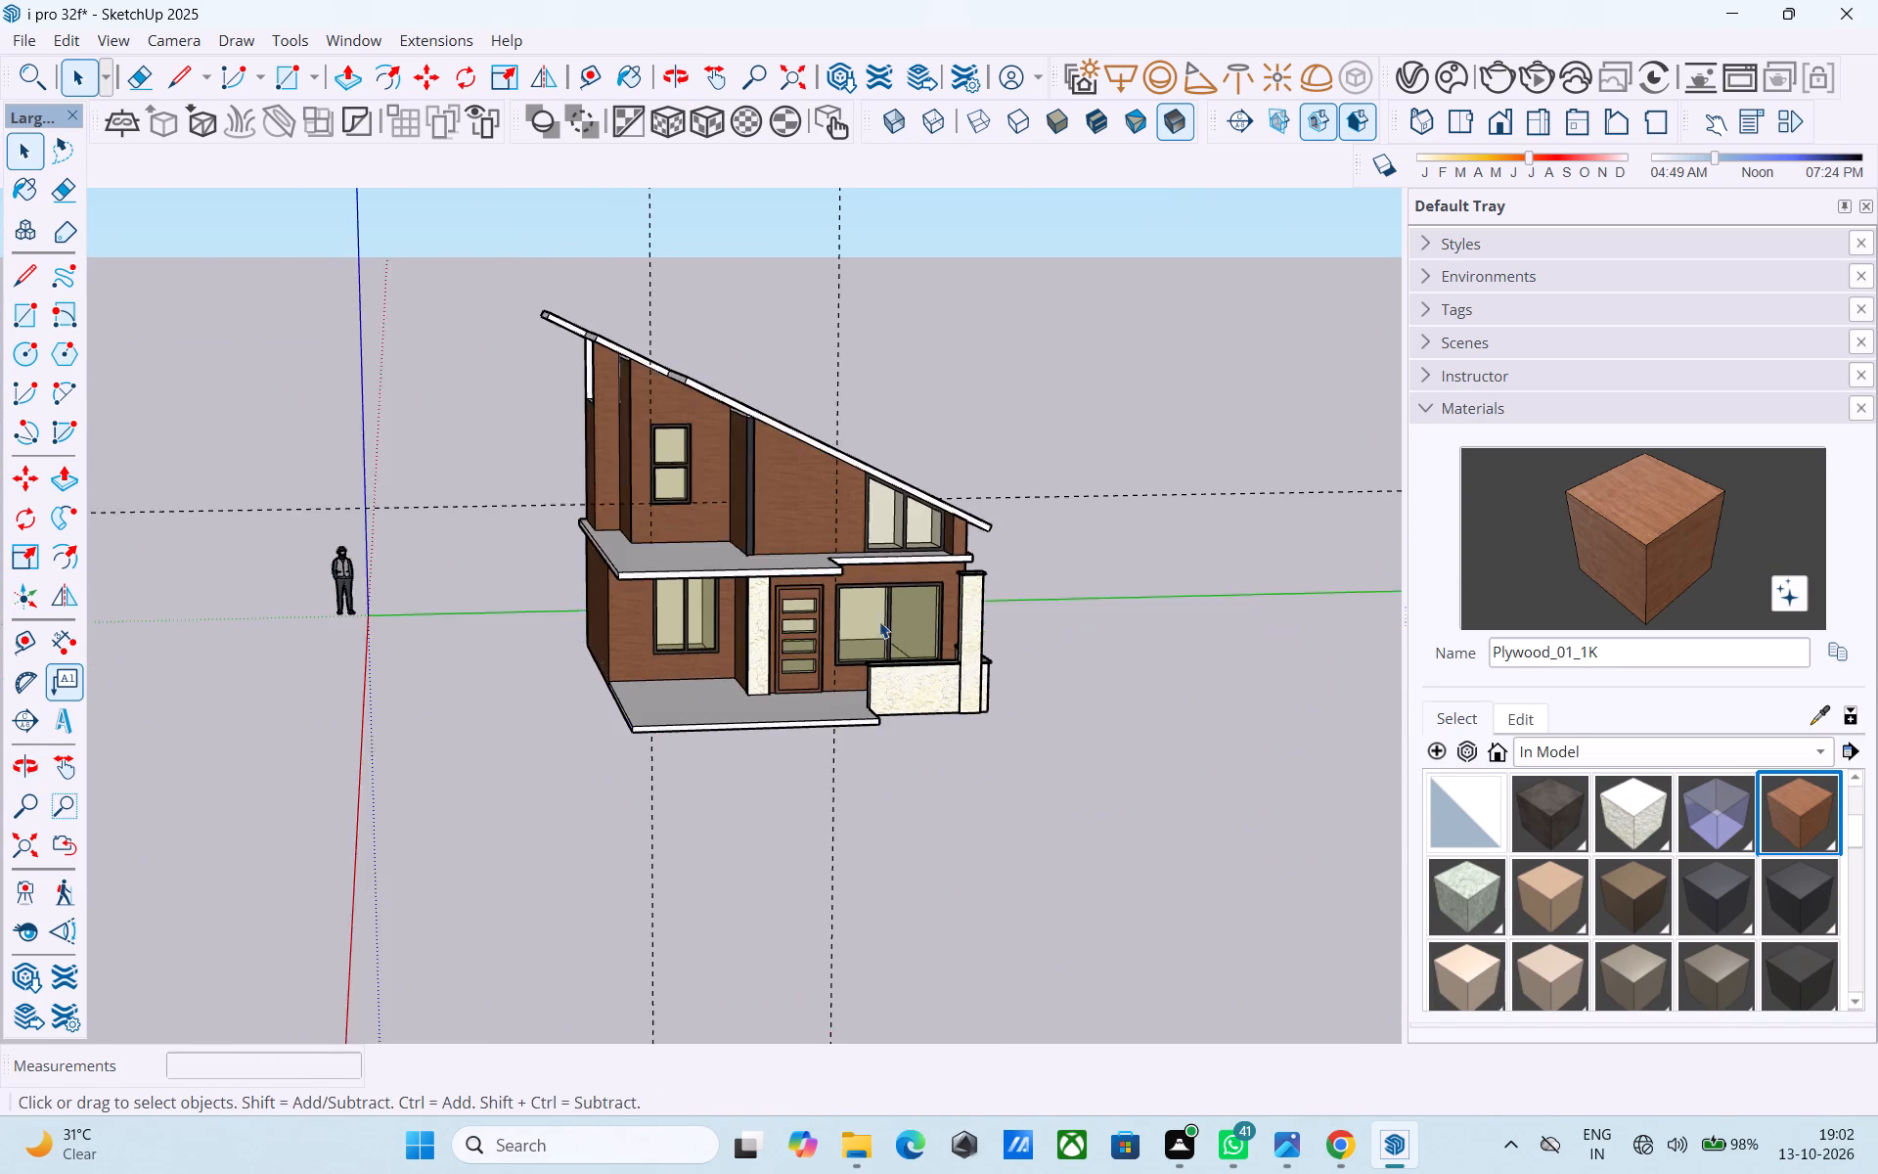
Save the model.
middle_click_drag(841, 616, 776, 572)
key("ctrl+s")
Examine the whole house from the front and the side, including the remaining unpainted wall edges.
middle_click_drag(765, 571, 859, 585)
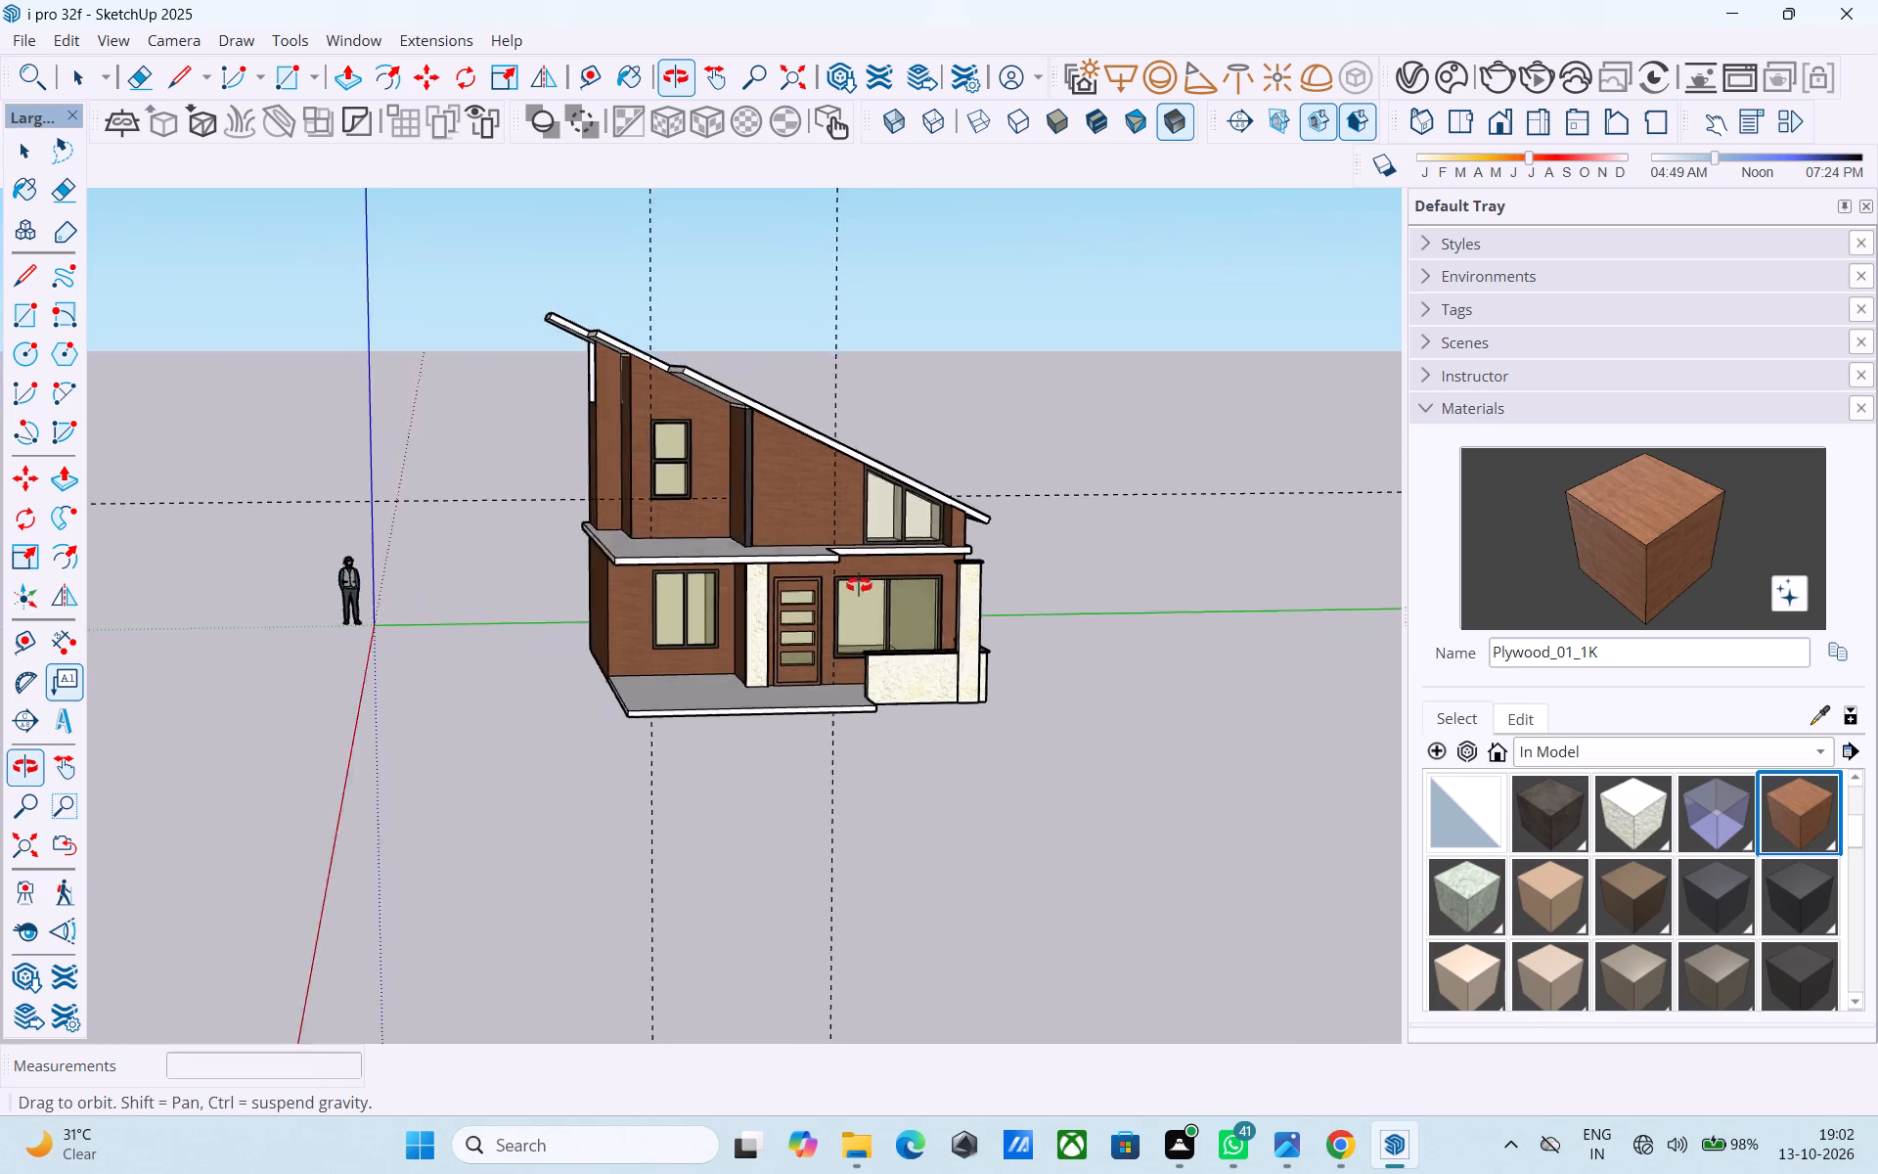
middle_click_drag(859, 585, 733, 527)
scroll(734, 530, "up", 5)
middle_click_drag(733, 522, 792, 548)
middle_click_drag(776, 503, 959, 610, "shift")
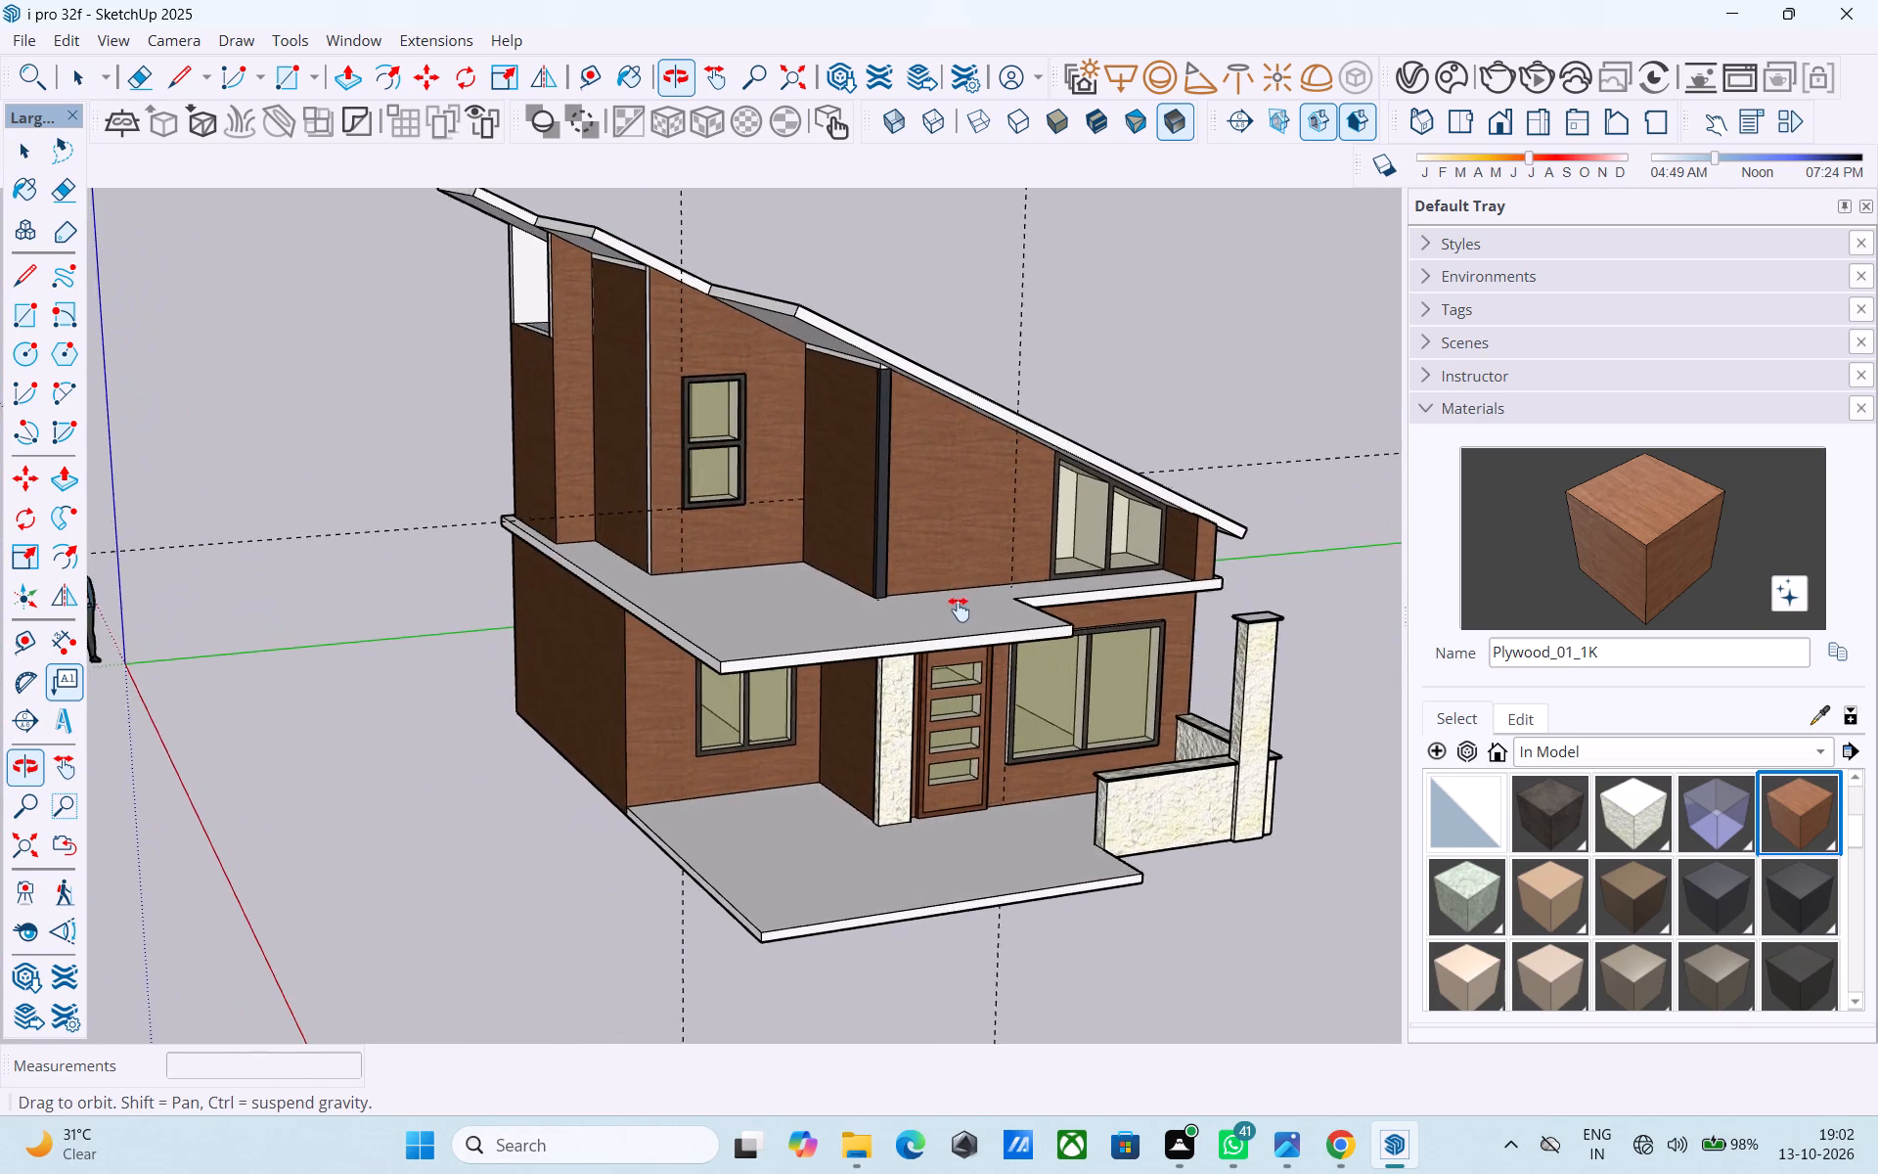
middle_click_drag(959, 610, 1550, 585, "shift")
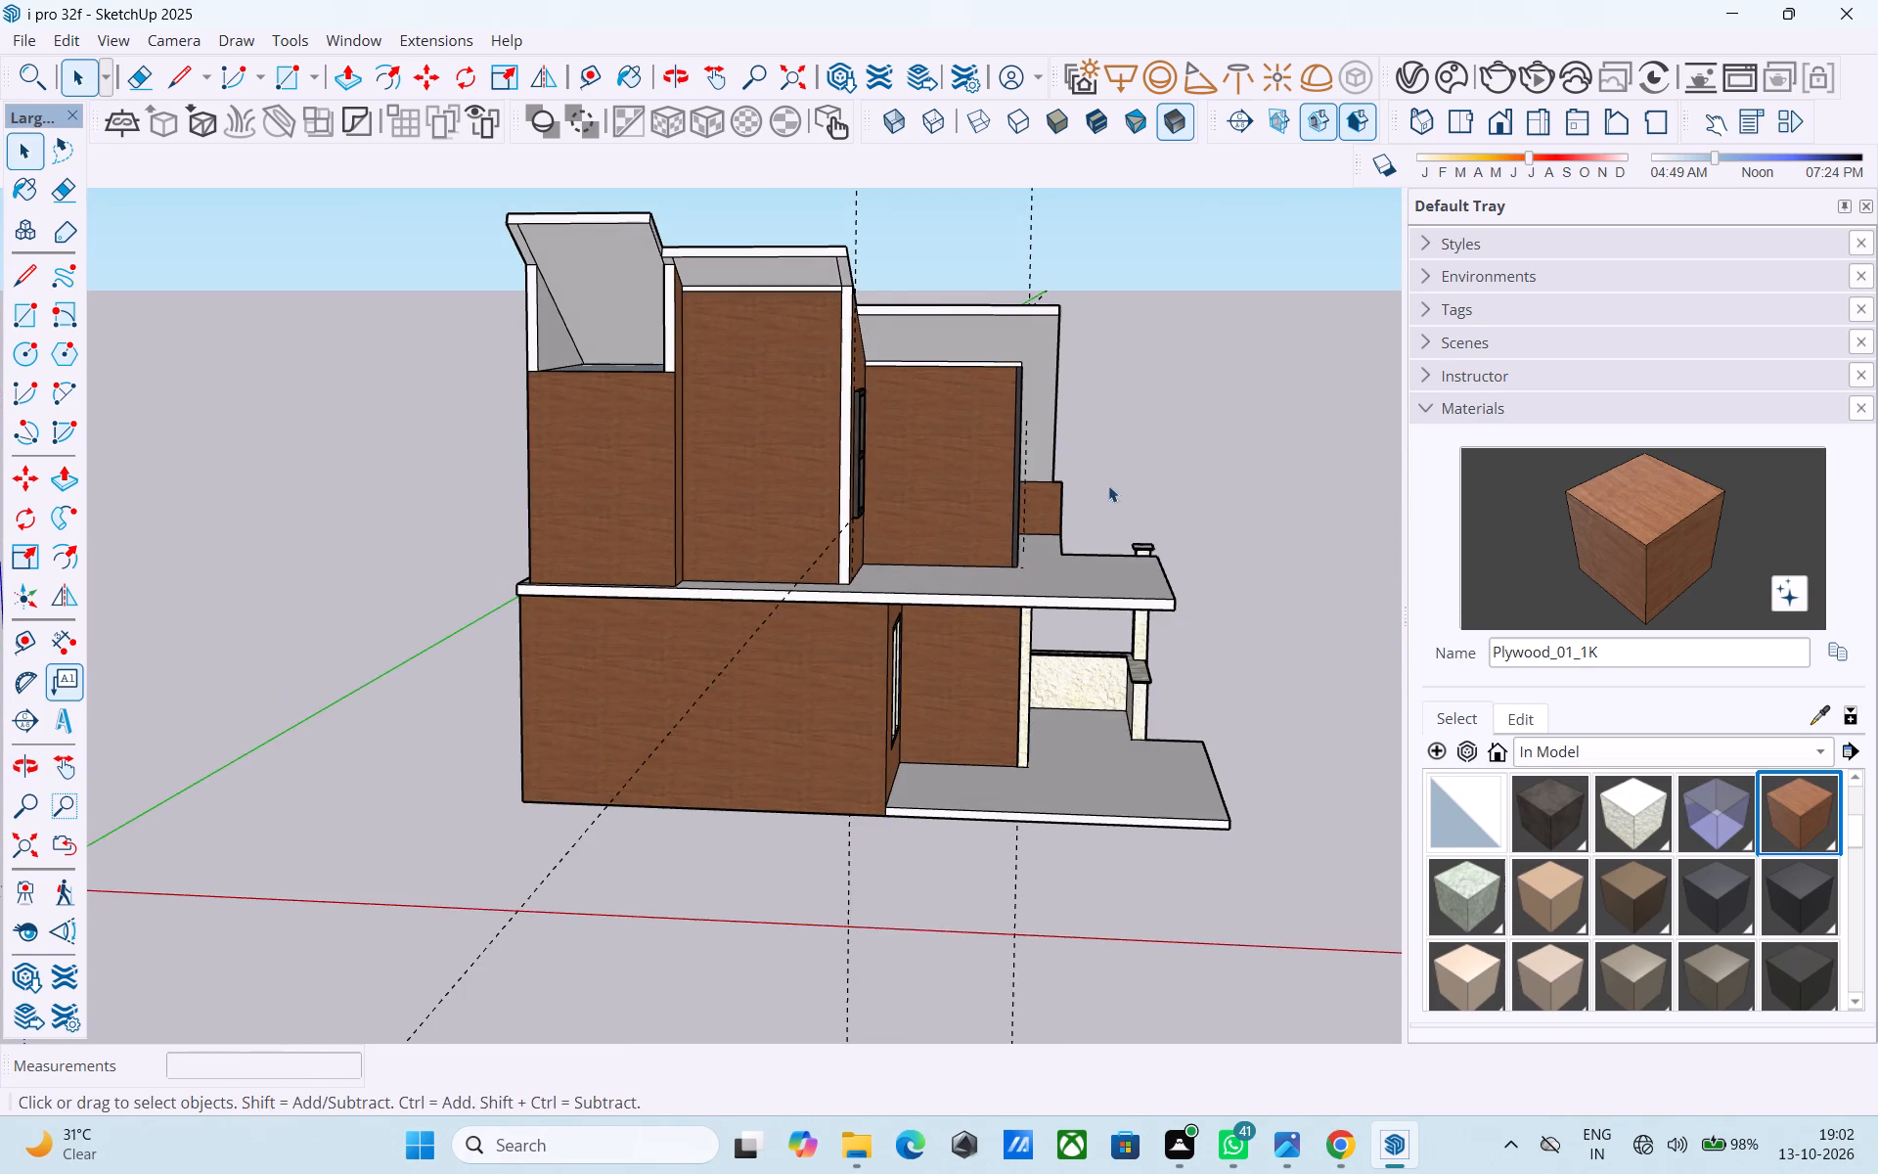
middle_click_drag(1015, 489, 588, 499)
middle_click_drag(640, 500, 892, 531)
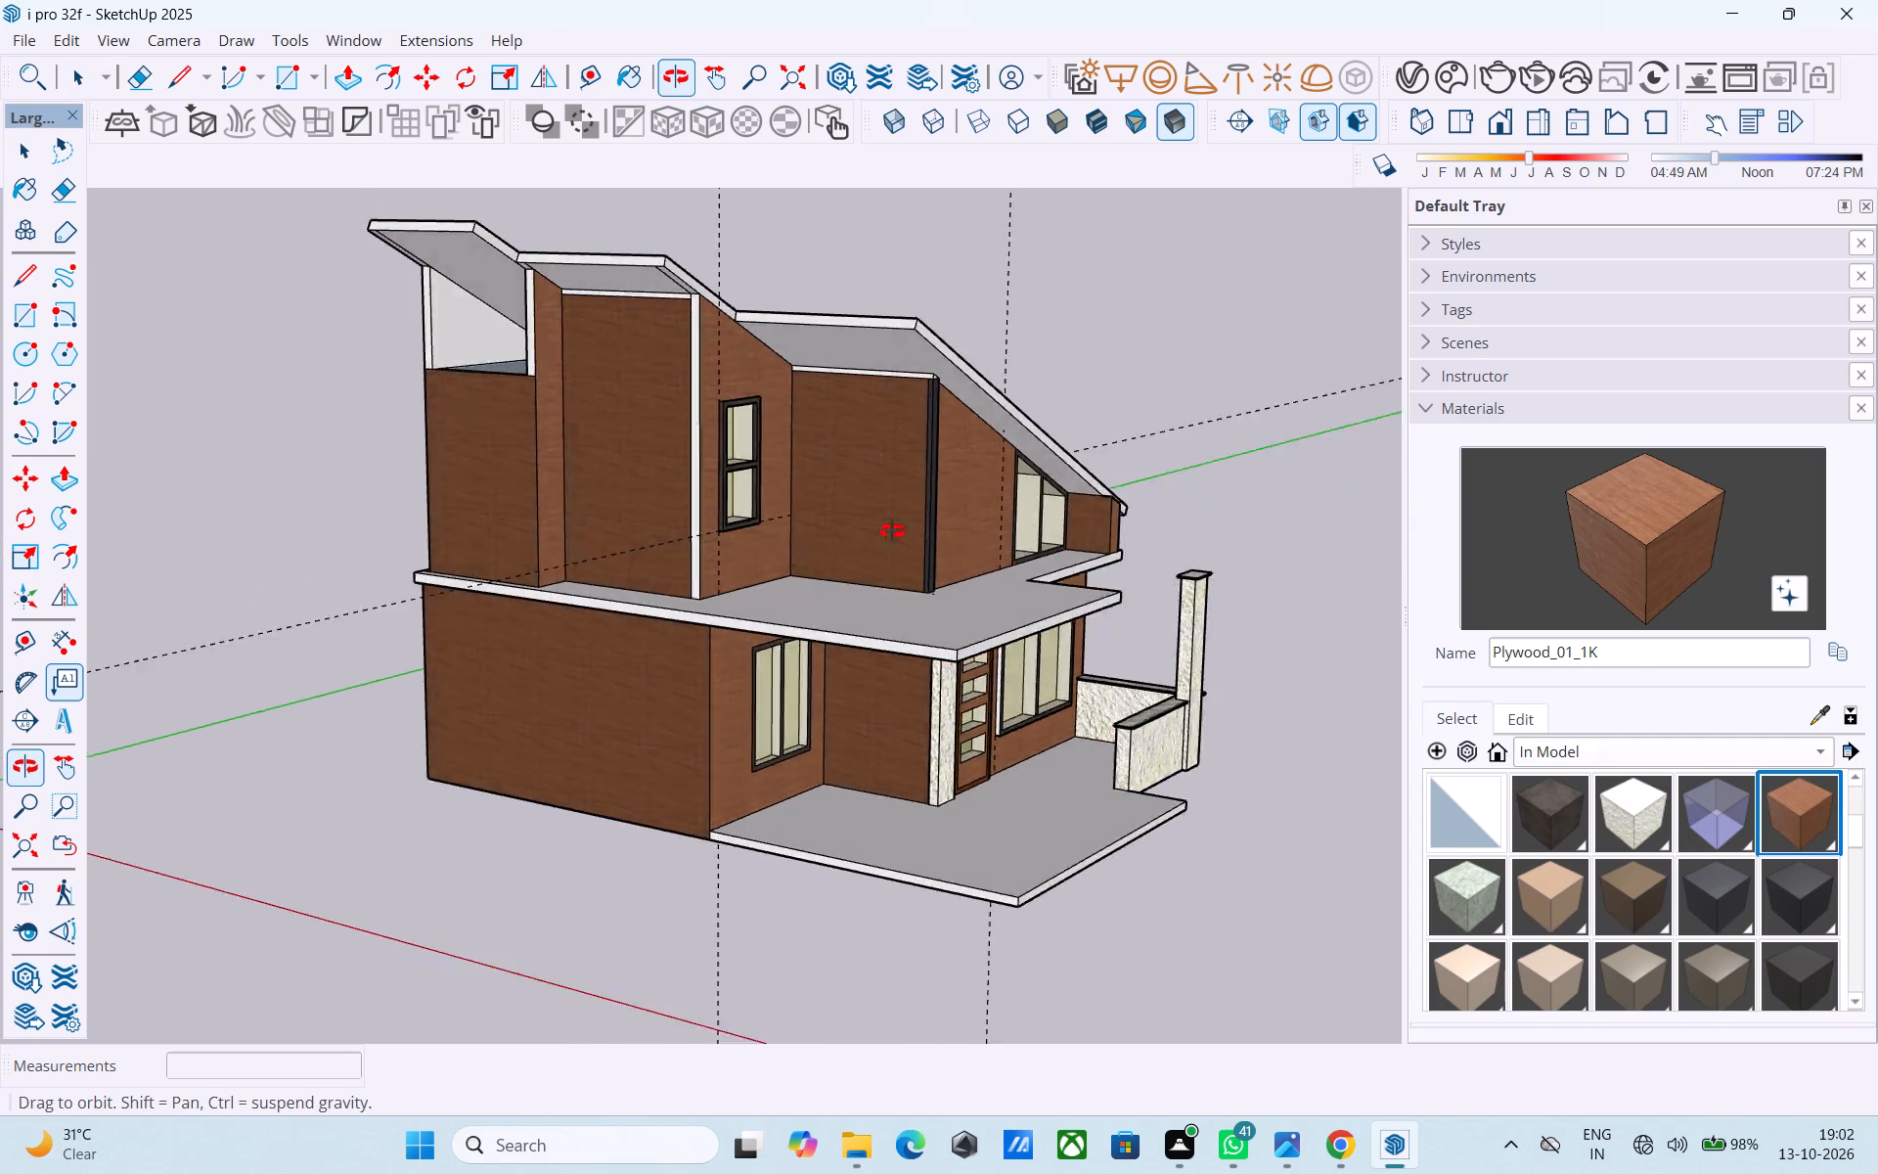
middle_click_drag(892, 531, 1206, 700)
Open the upper-floor group and paint the tall middle wall's white vertical end strip with Asphalt_02_1K.
left_click(1551, 802)
scroll(821, 449, "up", 9)
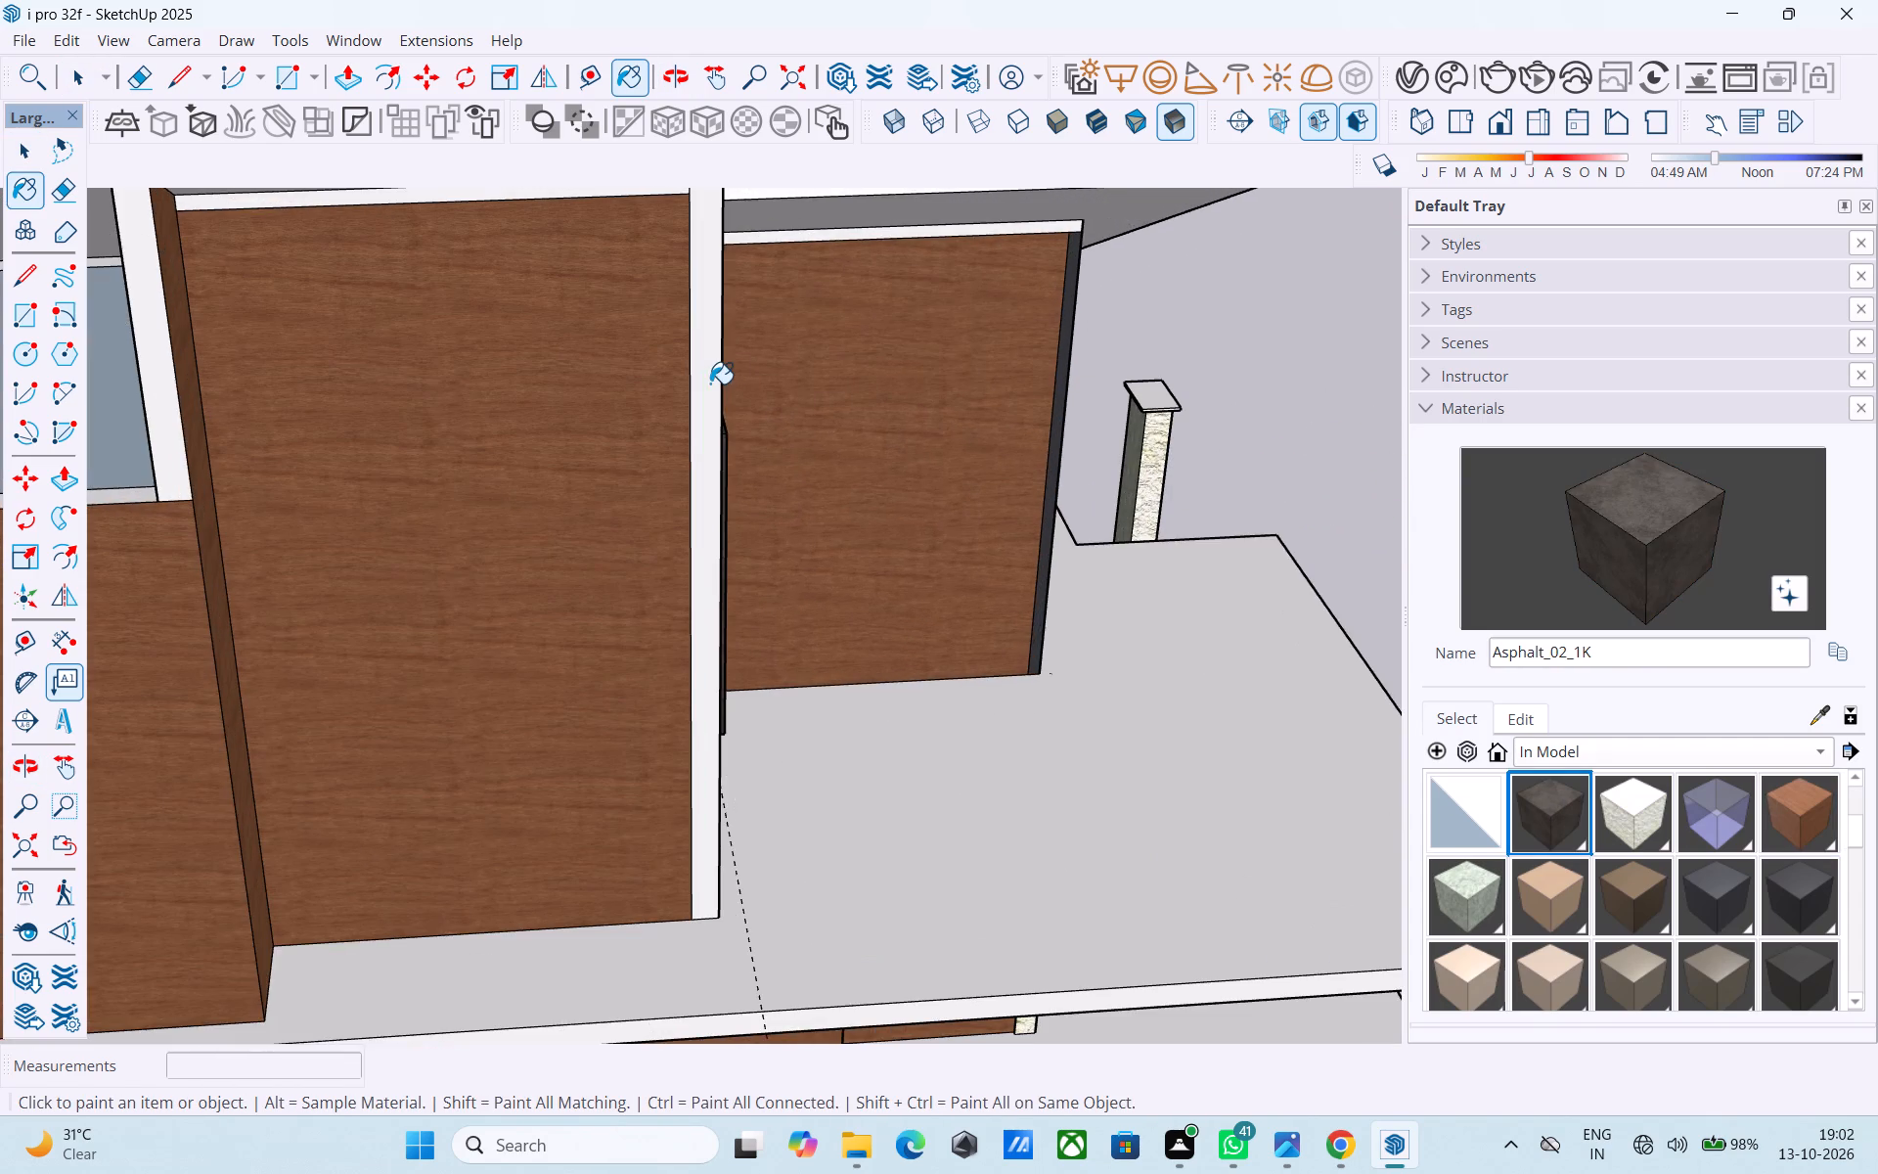
left_click(710, 384)
key("ctrl+x")
key("ctrl+z")
key("space")
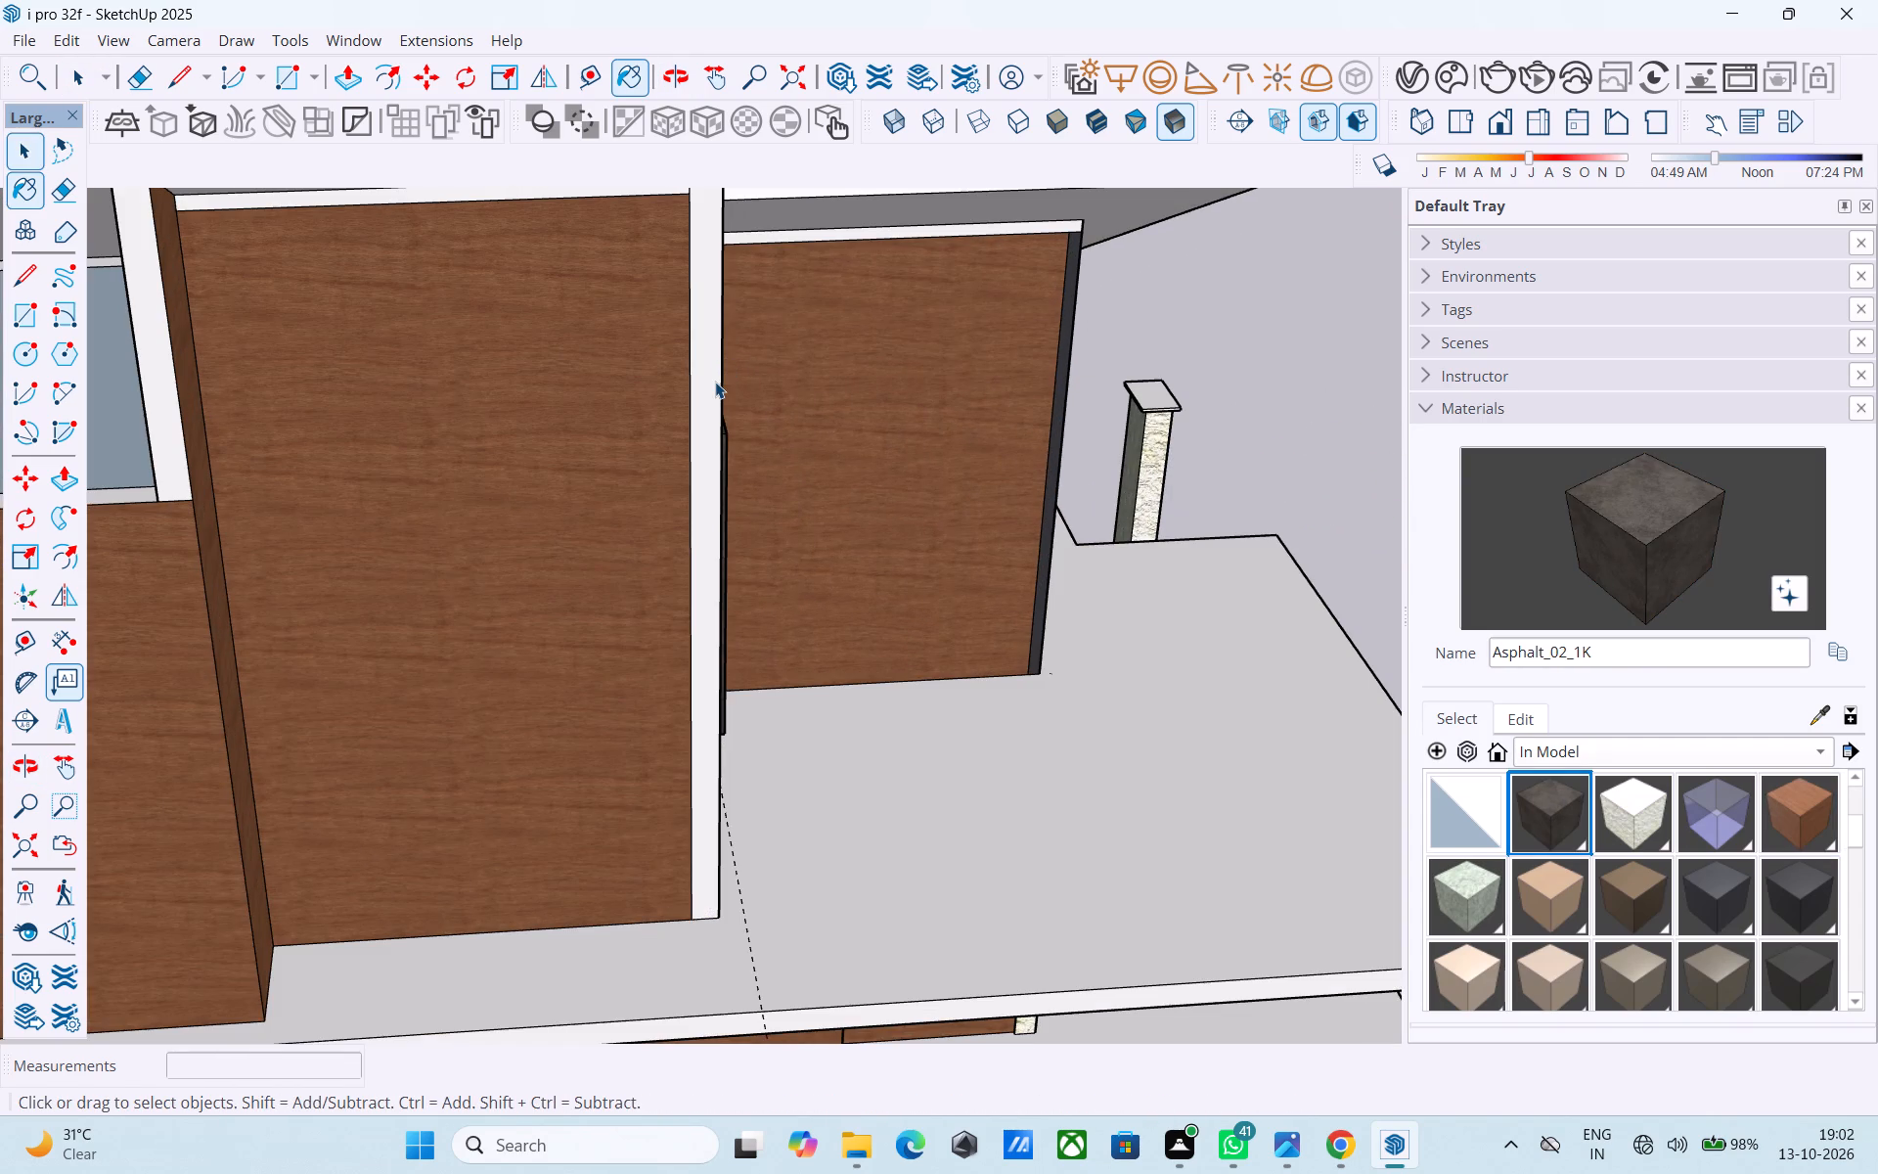
double_click(715, 382)
scroll(715, 382, "down", 4)
left_click(709, 371)
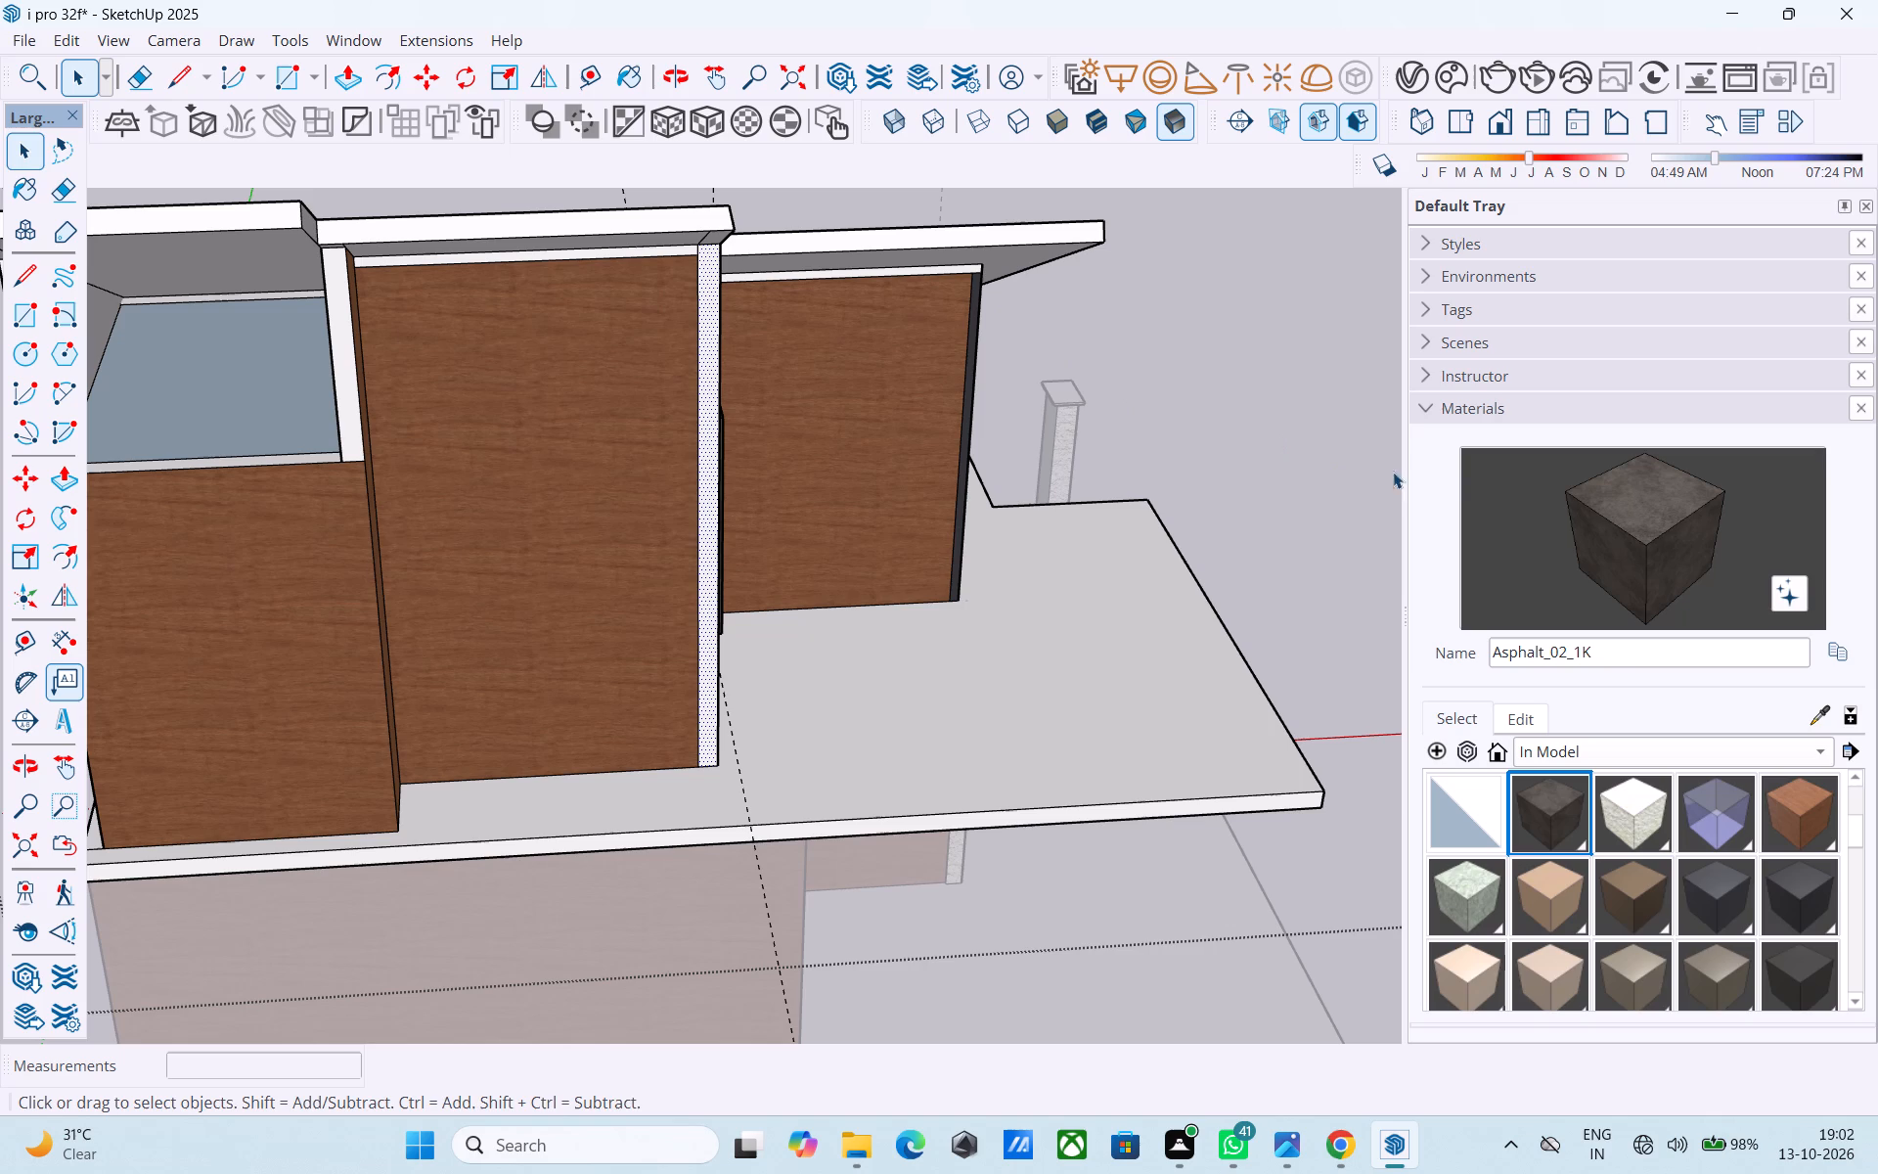
left_click(1710, 549)
scroll(688, 369, "up", 4)
left_click(717, 362)
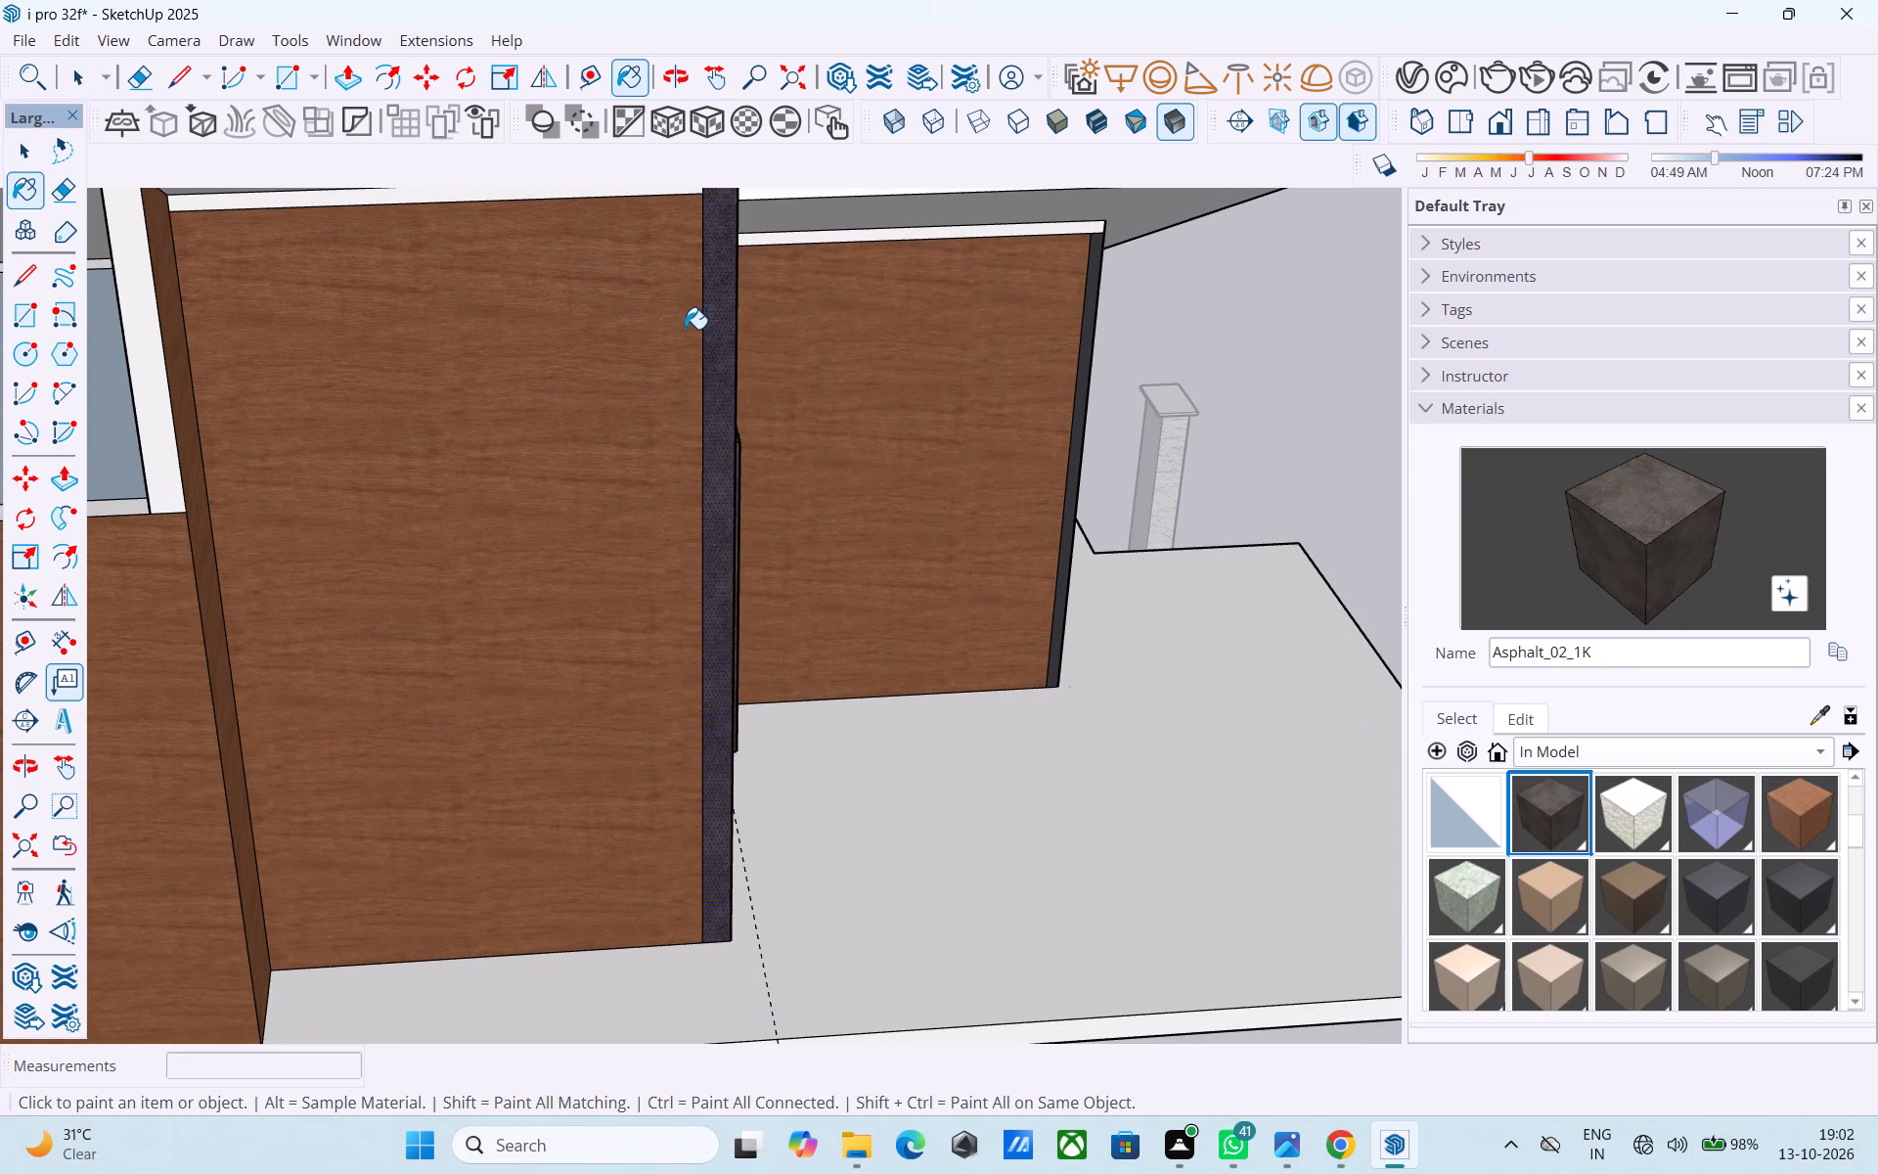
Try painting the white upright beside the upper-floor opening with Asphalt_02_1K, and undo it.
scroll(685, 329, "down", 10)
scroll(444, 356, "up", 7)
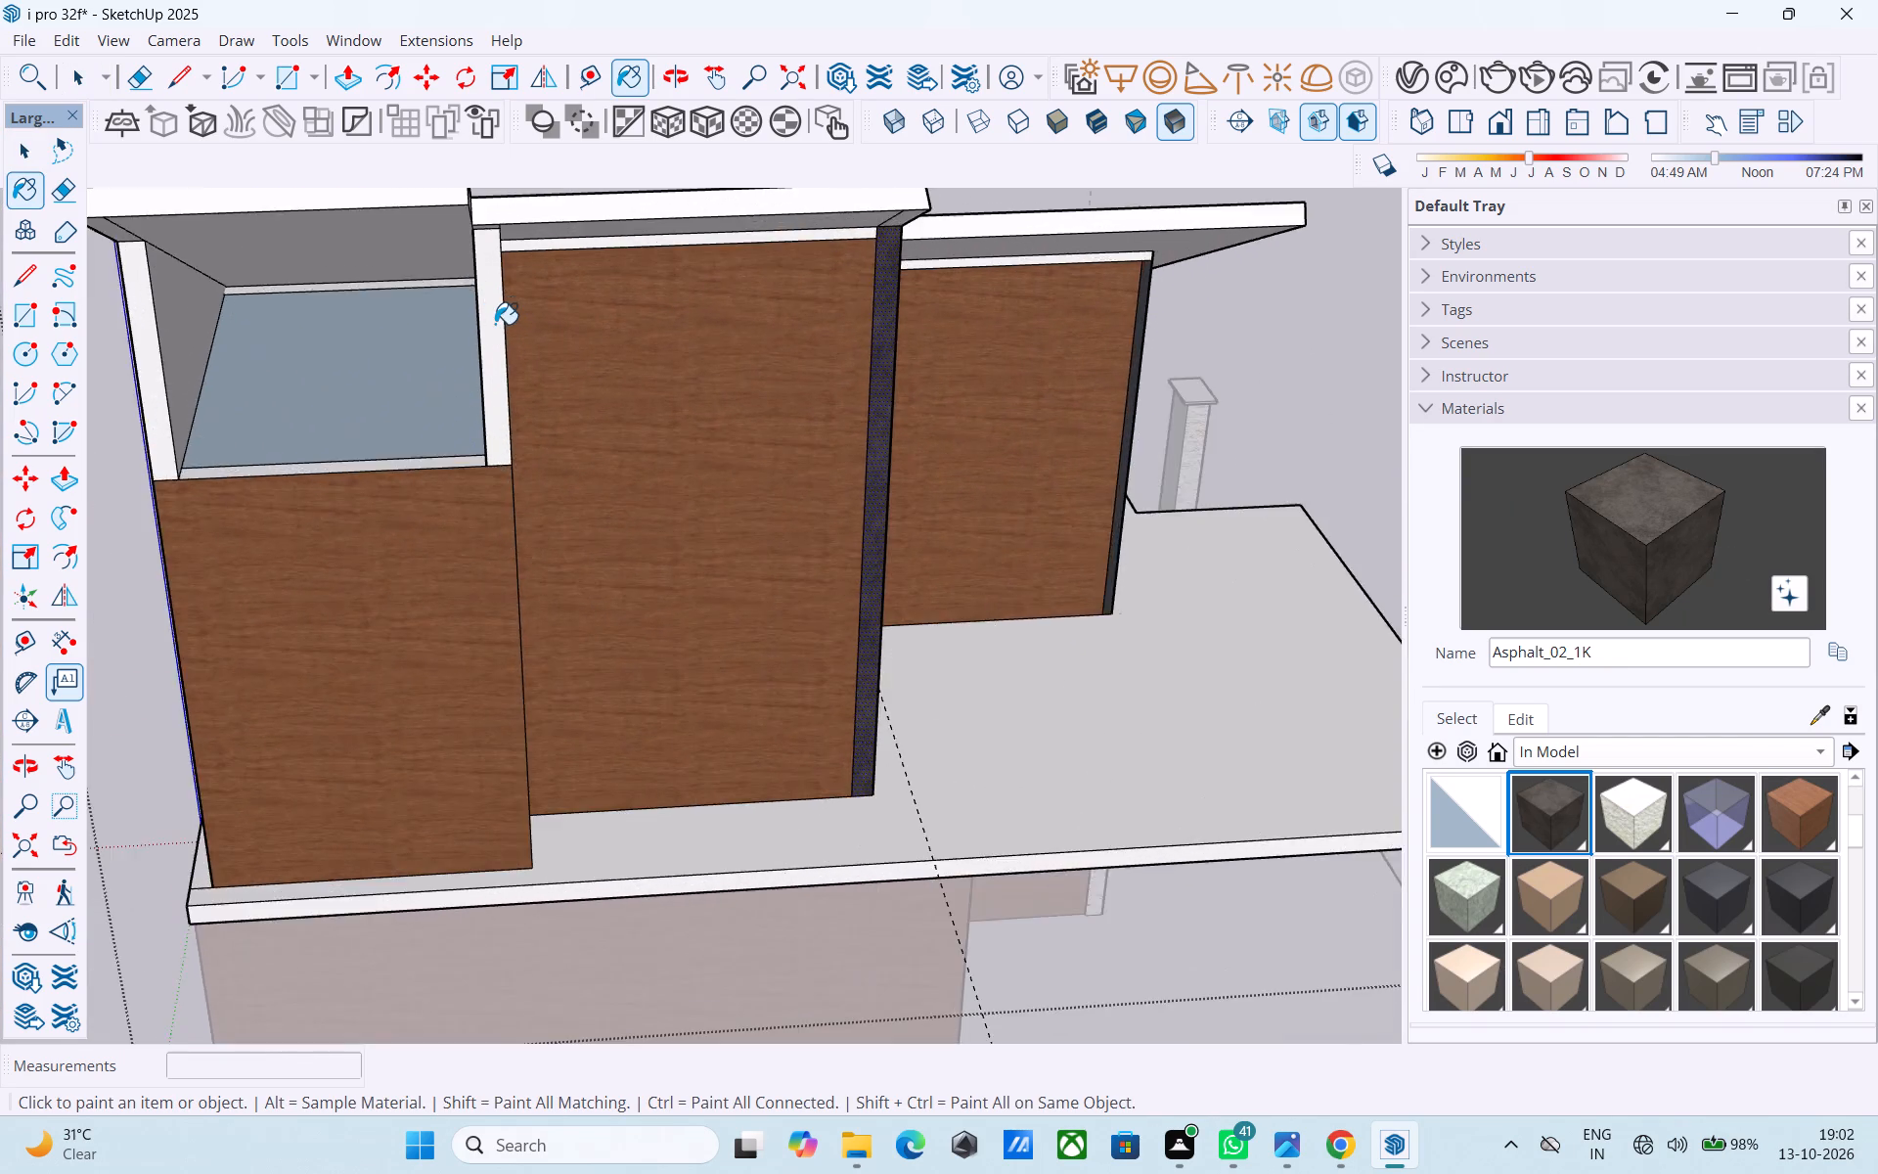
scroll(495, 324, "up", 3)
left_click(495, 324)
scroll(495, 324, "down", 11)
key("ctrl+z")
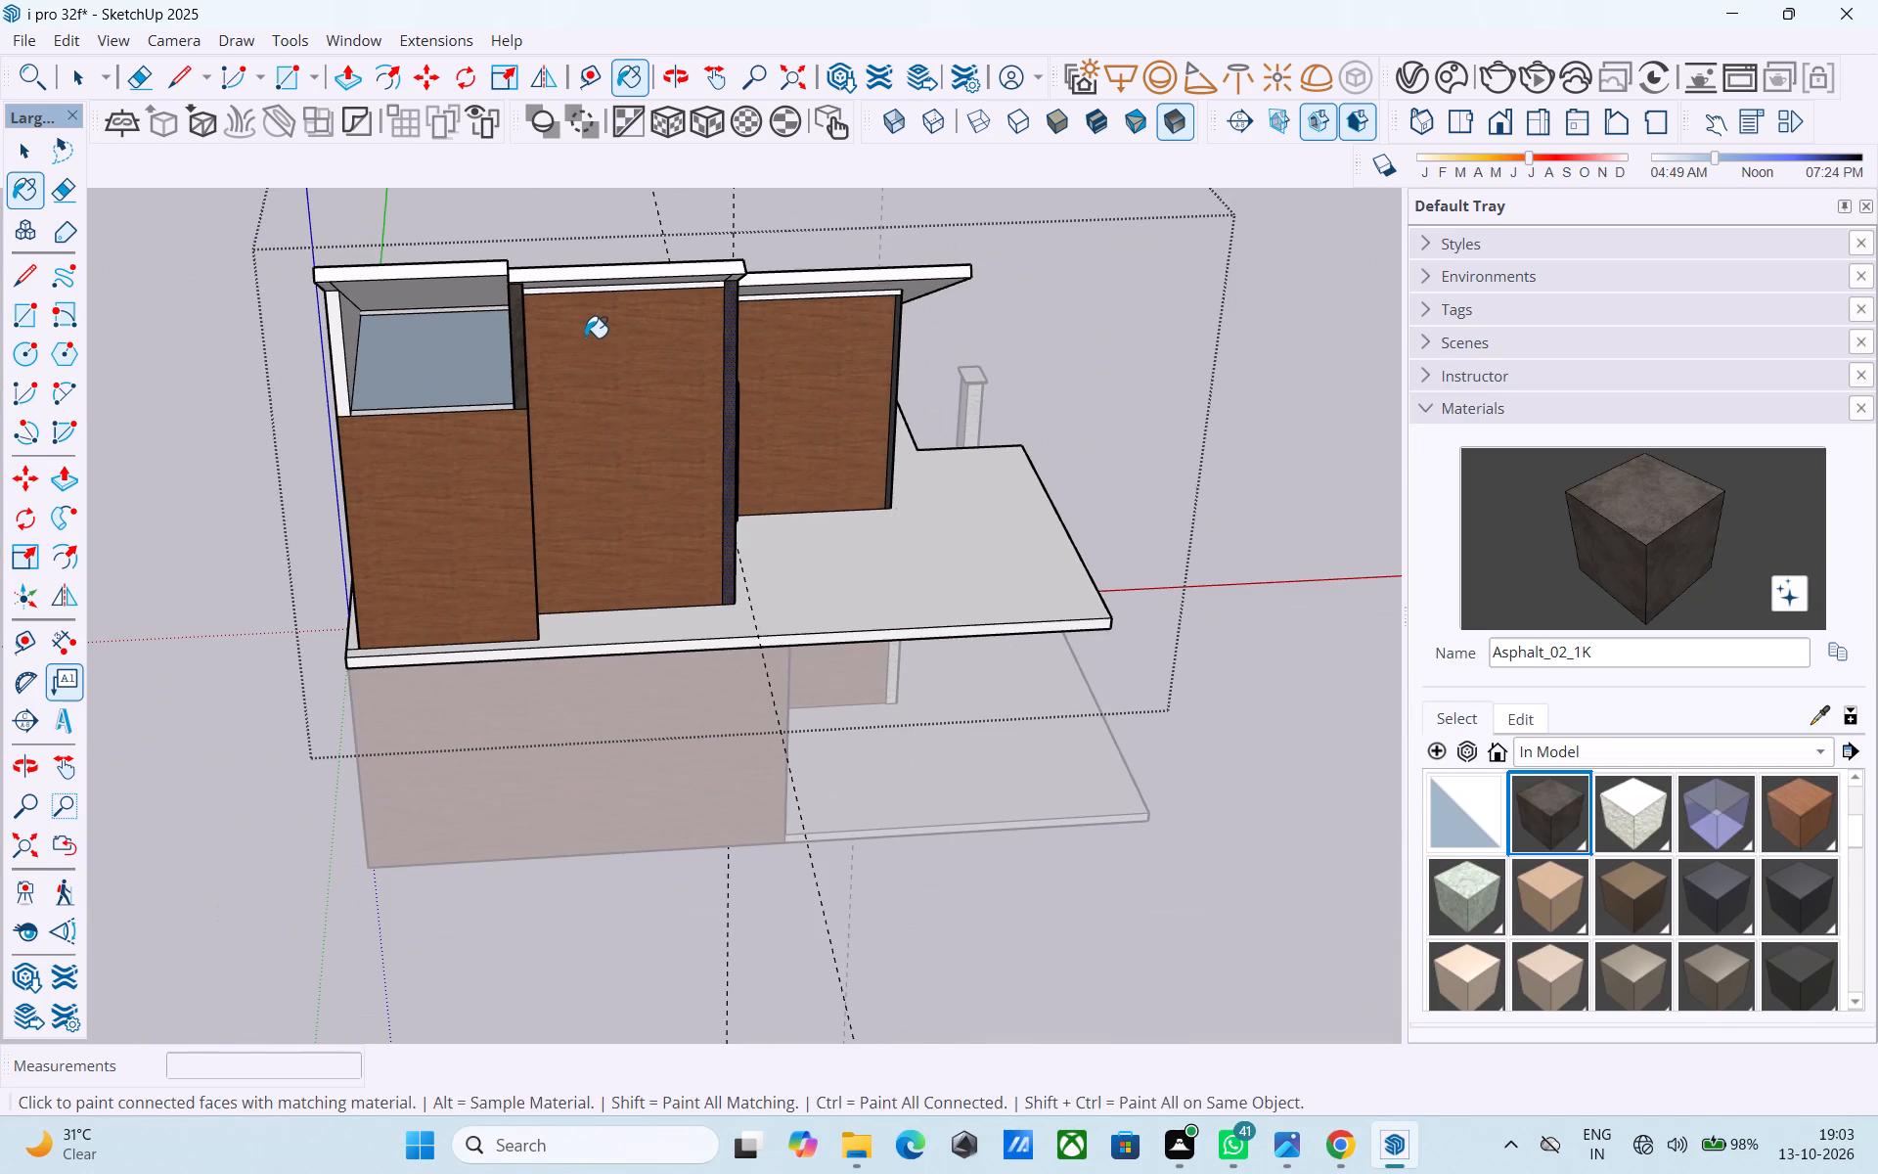
Paint the white front and slanted edges of the lower and middle roof sections with Asphalt_02_1K.
middle_click_drag(503, 323, 220, 384)
middle_click_drag(647, 323, 642, 392)
left_click(780, 376)
scroll(795, 392, "up", 5)
middle_click_drag(789, 394, 793, 336)
scroll(792, 379, "up", 1)
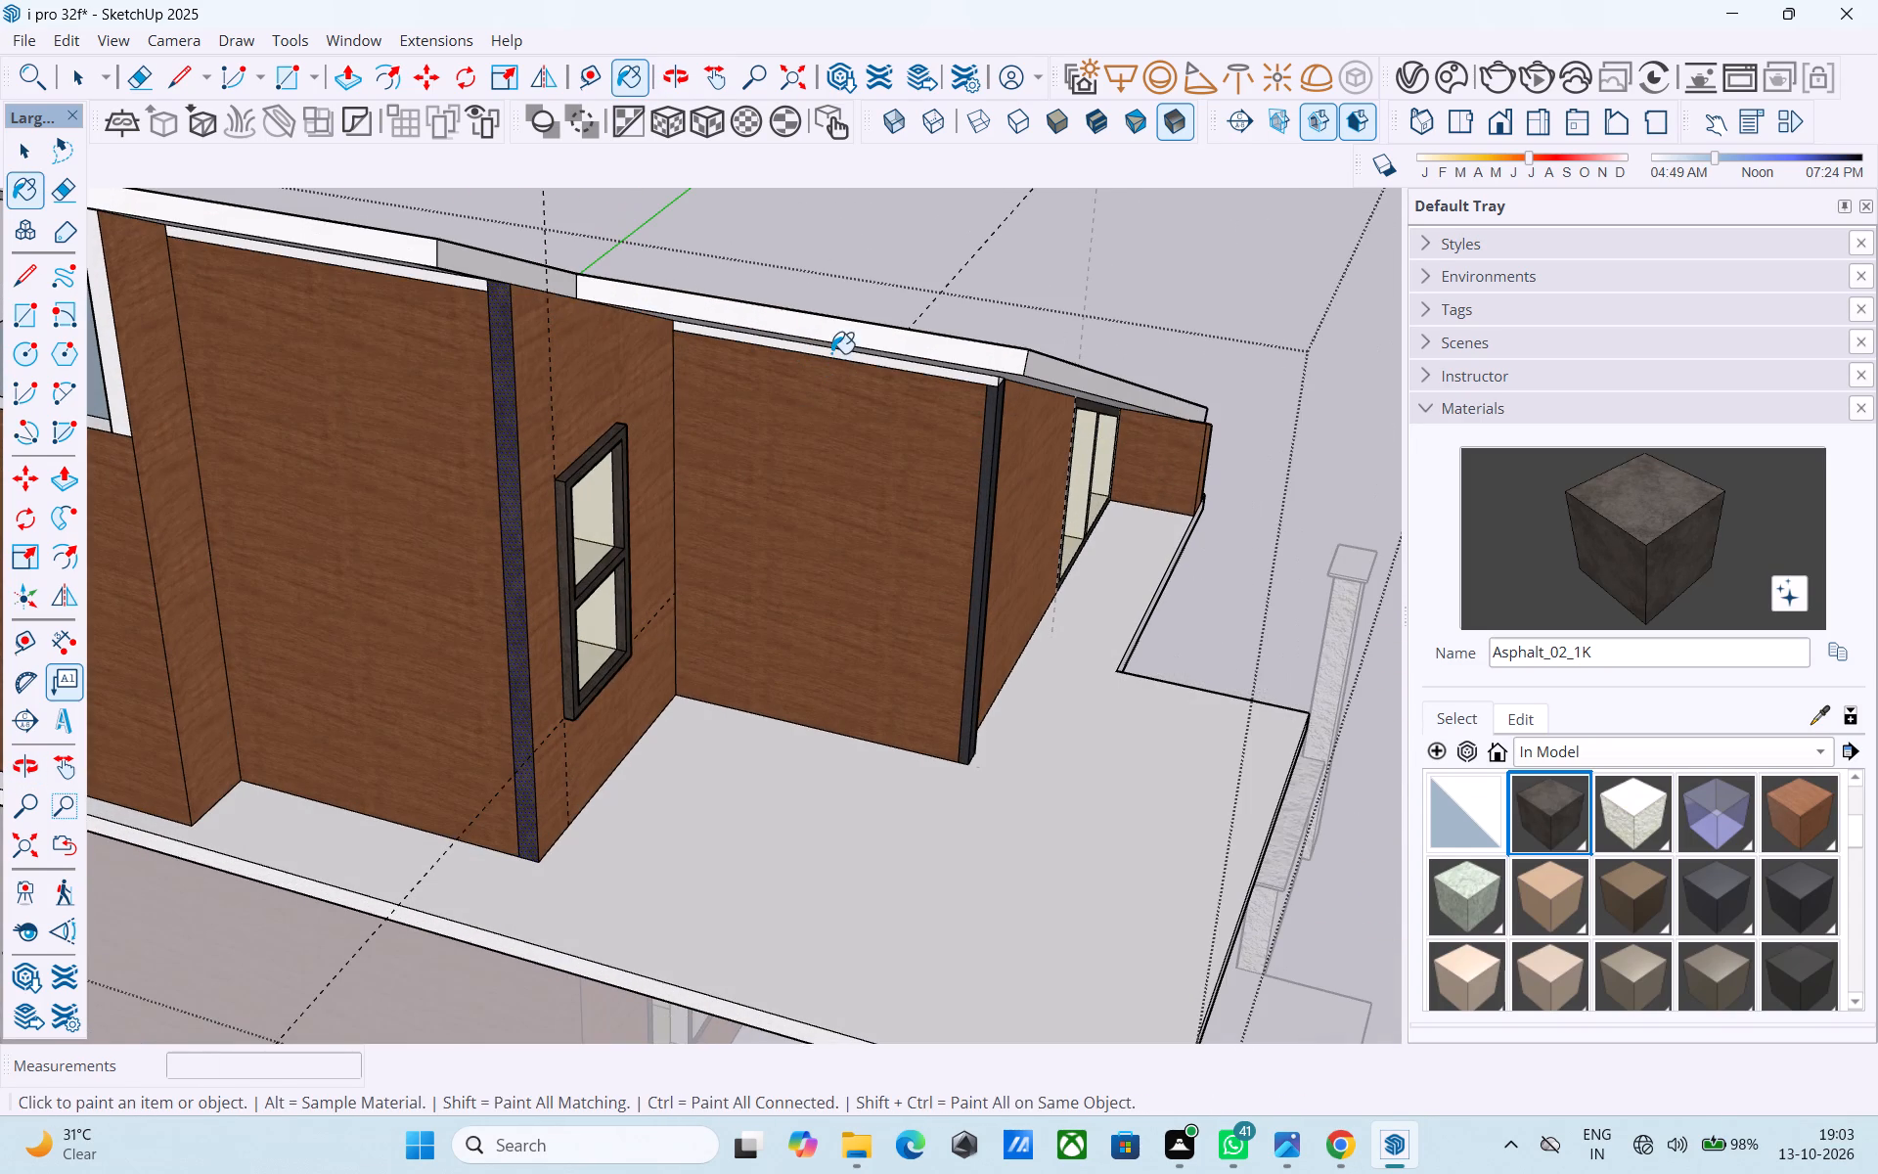
left_click(845, 341)
left_click(1075, 385)
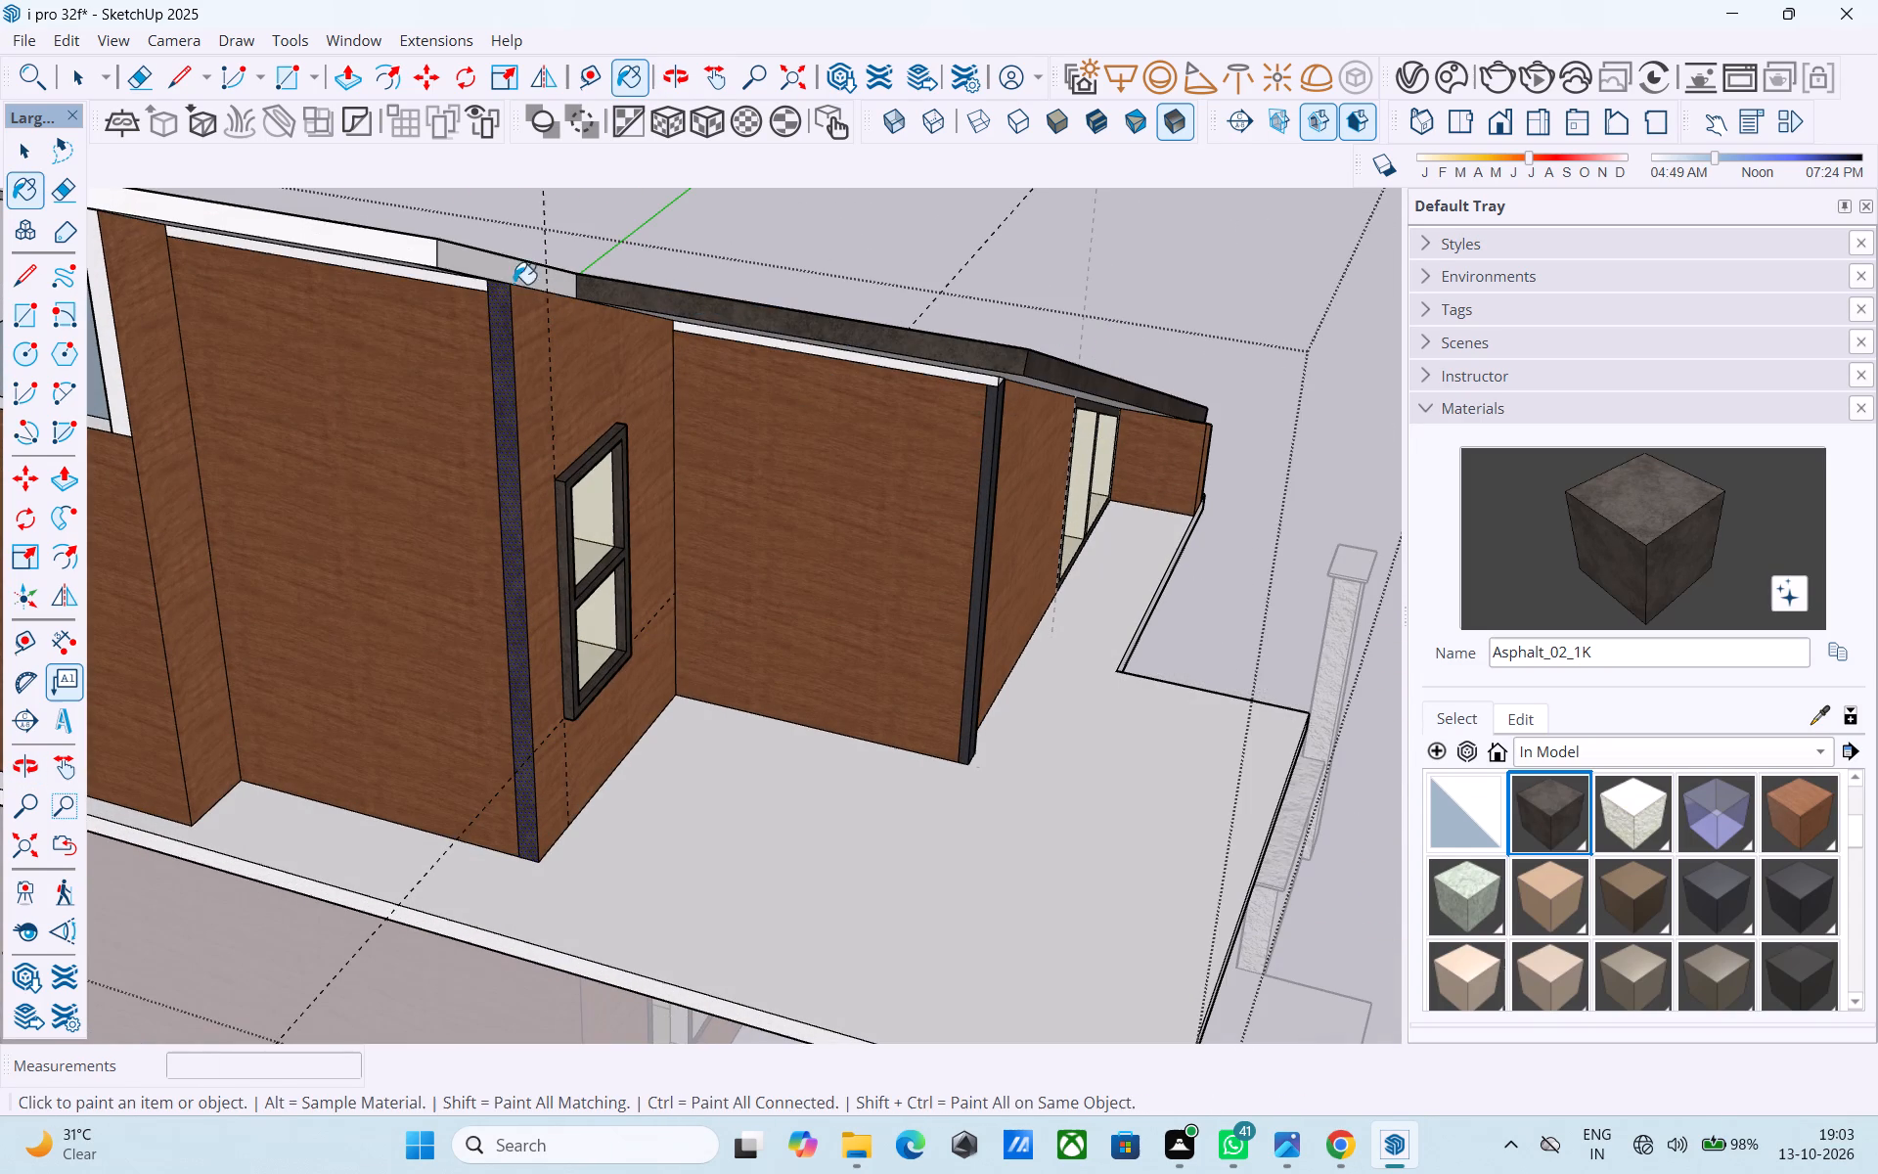
left_click(505, 271)
left_click(400, 251)
Paint the highest roof section's white side and front edges above the upper-floor opening with Asphalt_02_1K.
scroll(779, 362, "down", 4)
middle_click_drag(789, 381, 1460, 413)
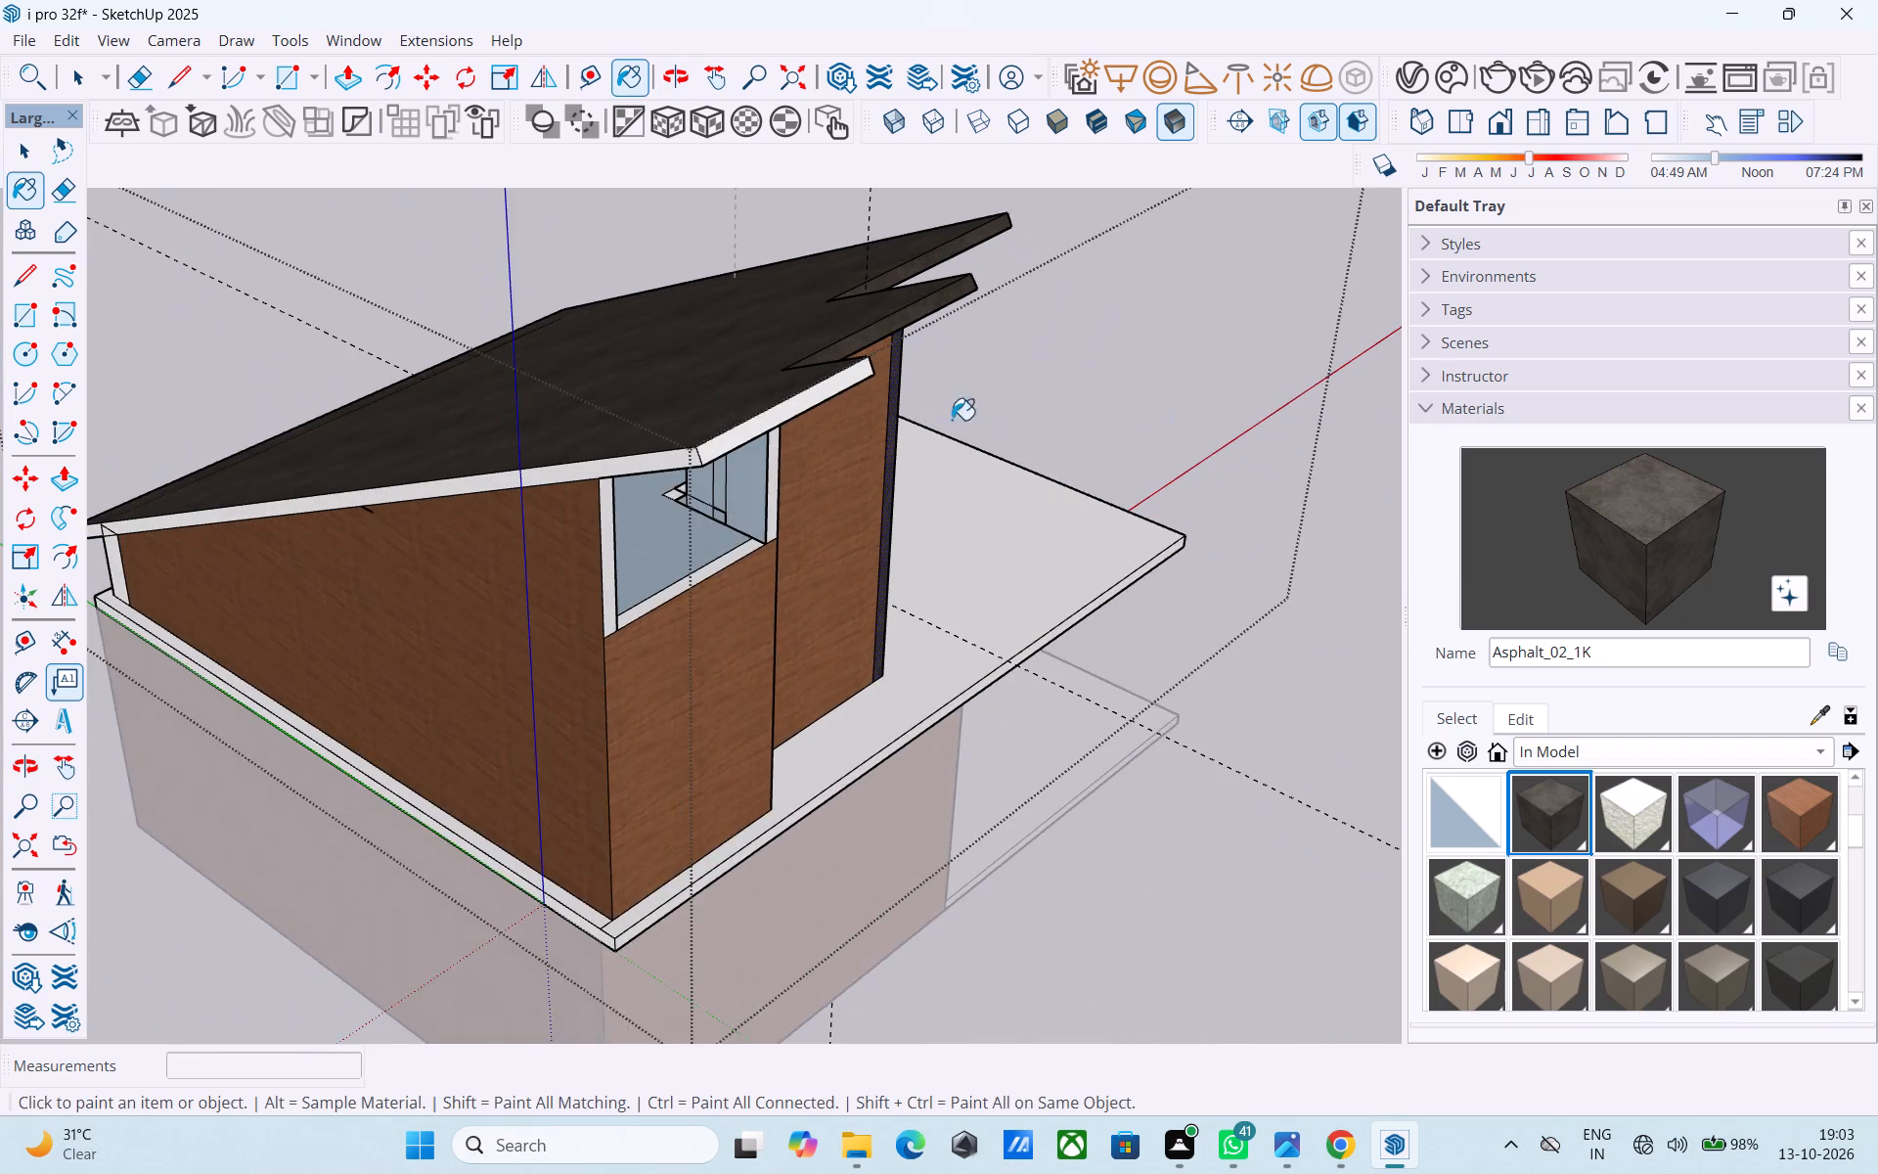
scroll(913, 410, "up", 3)
left_click(586, 477)
left_click(636, 460)
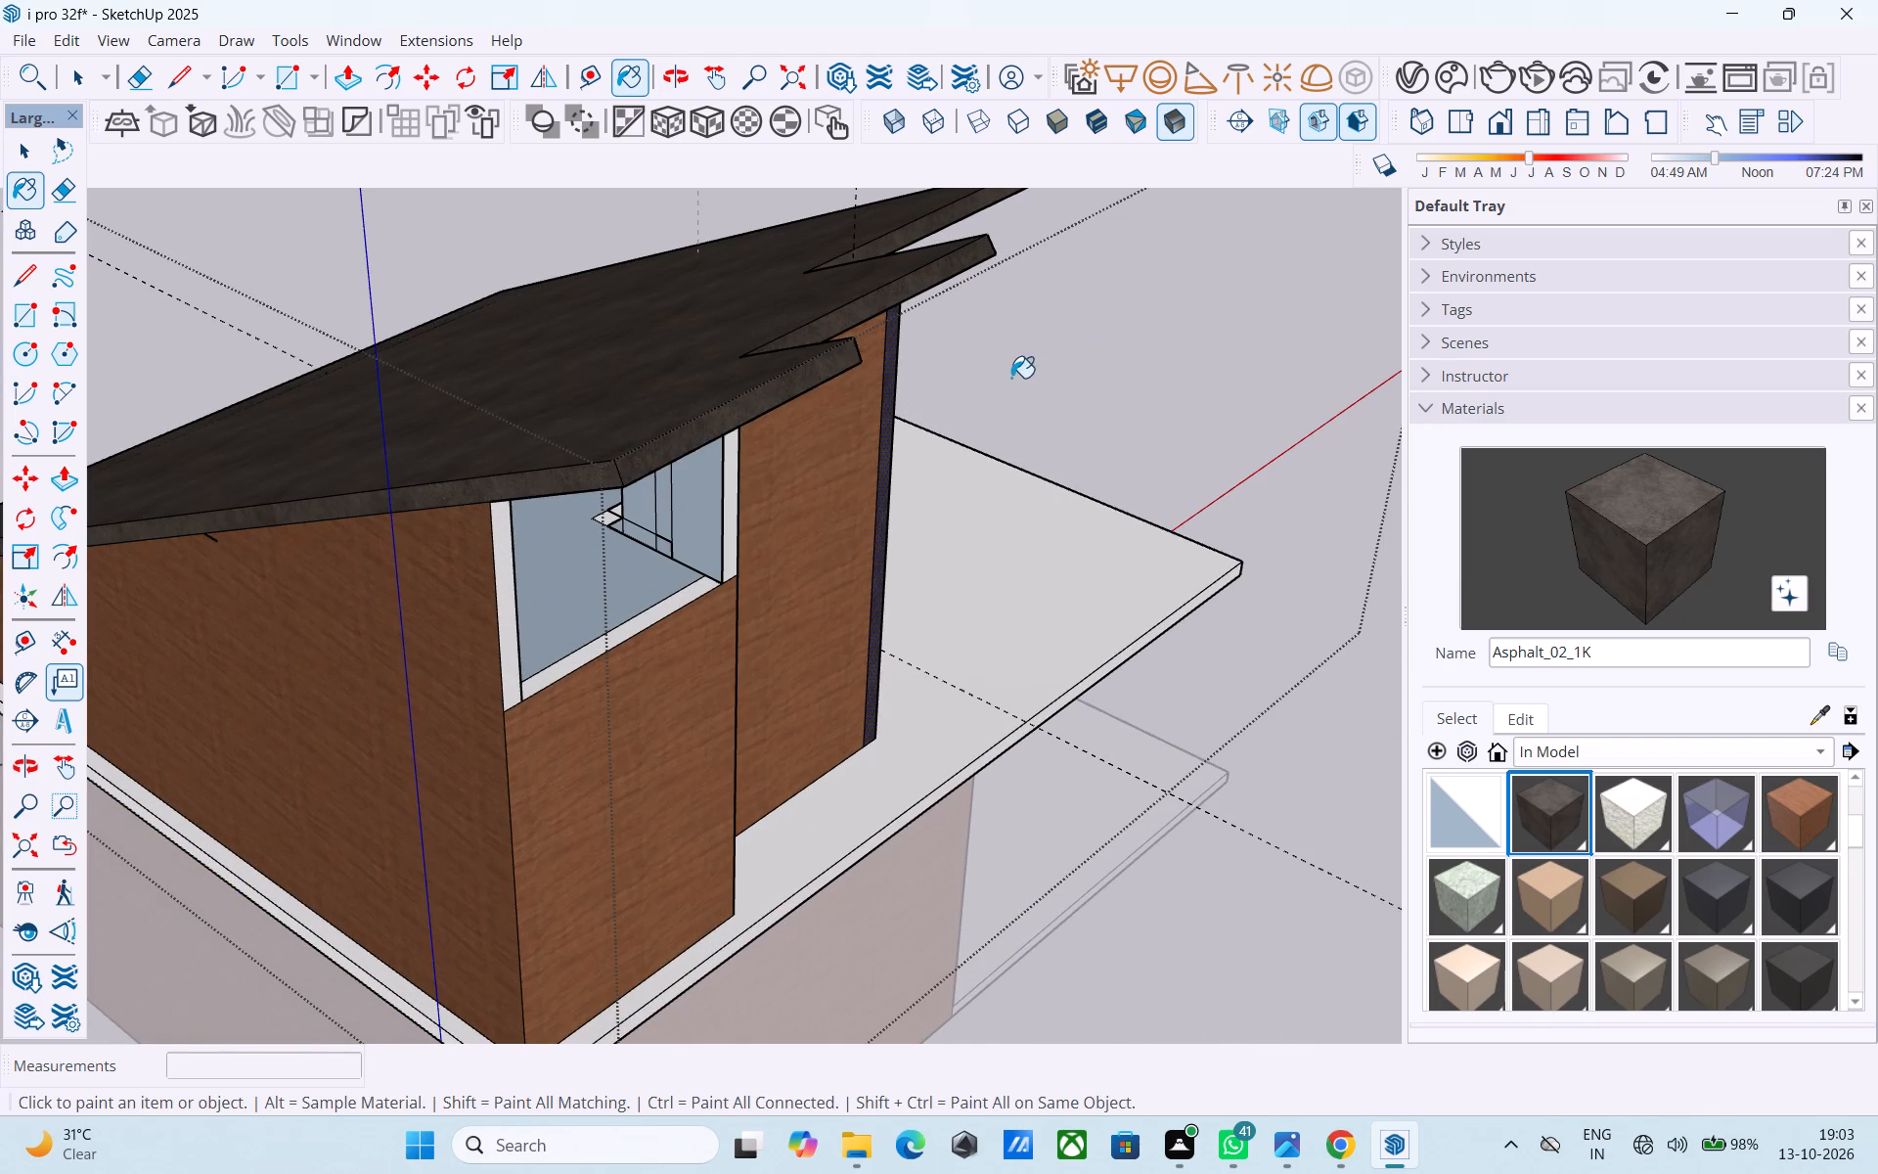
Paint the white bands between the plywood walls and the roof's underside with Asphalt_02_1K, including the projecting wall's end.
middle_click_drag(1011, 378, 523, 324)
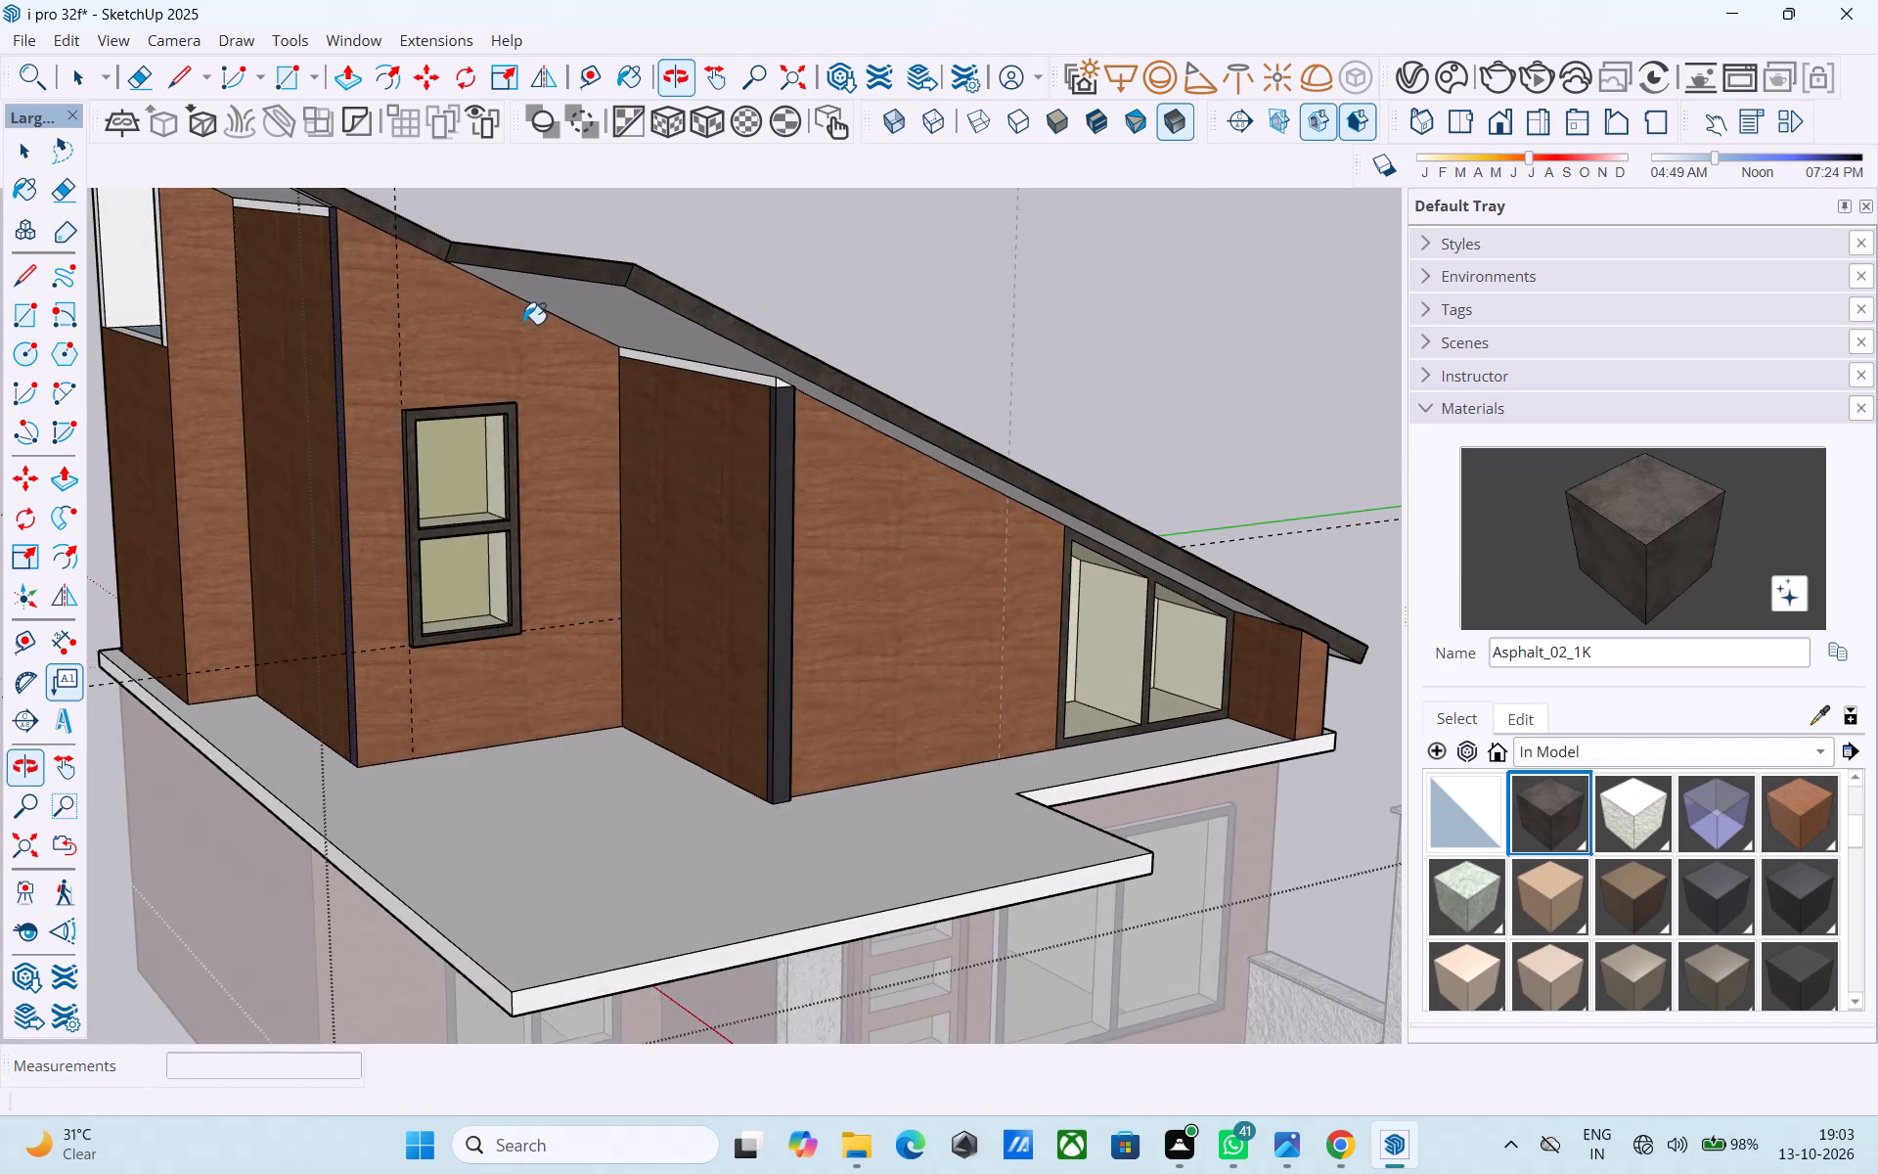
middle_click_drag(668, 377, 721, 378, "shift")
scroll(723, 378, "up", 16)
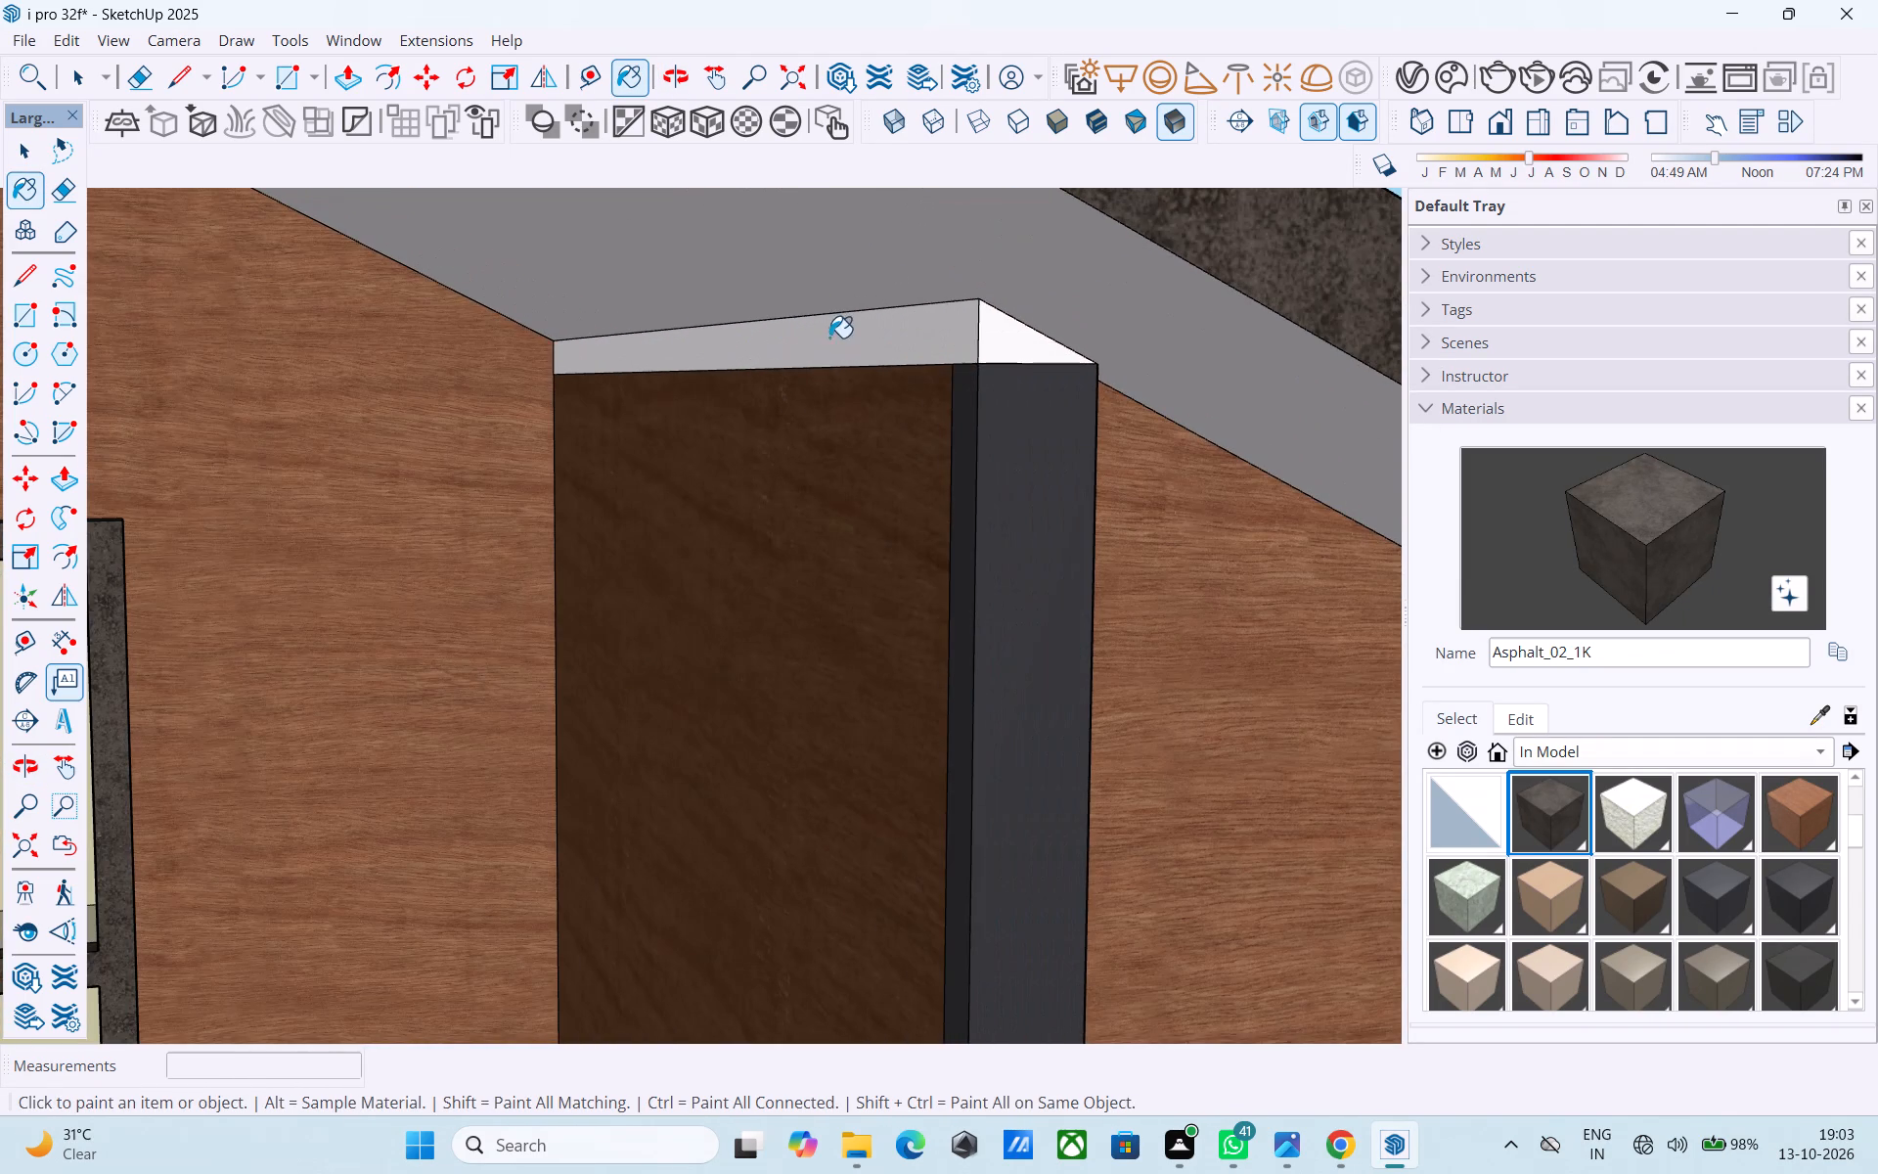
left_click(830, 336)
left_click(977, 344)
scroll(1030, 344, "down", 1)
left_click(1028, 341)
scroll(1051, 343, "down", 13)
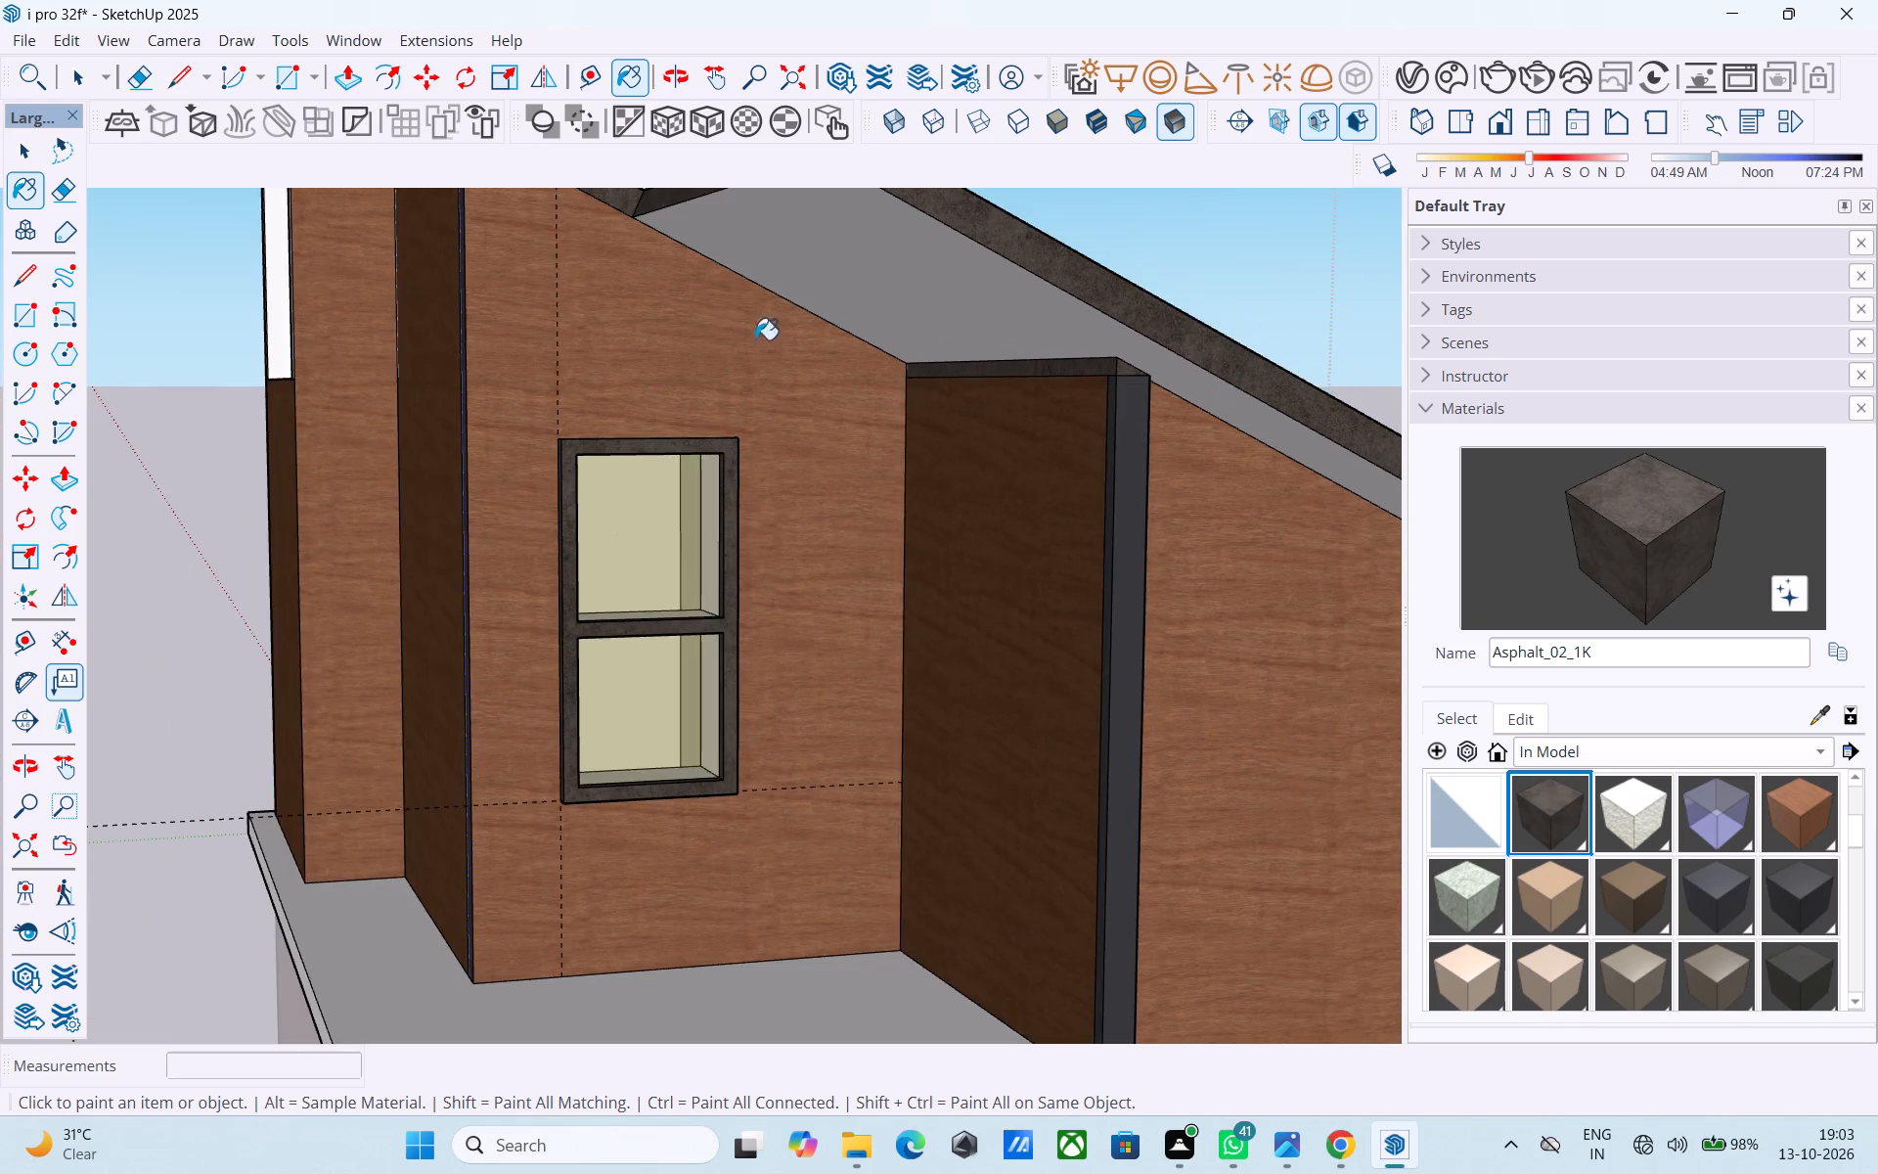
middle_click_drag(696, 324, 1026, 554, "shift")
scroll(877, 404, "up", 9)
left_click(886, 364)
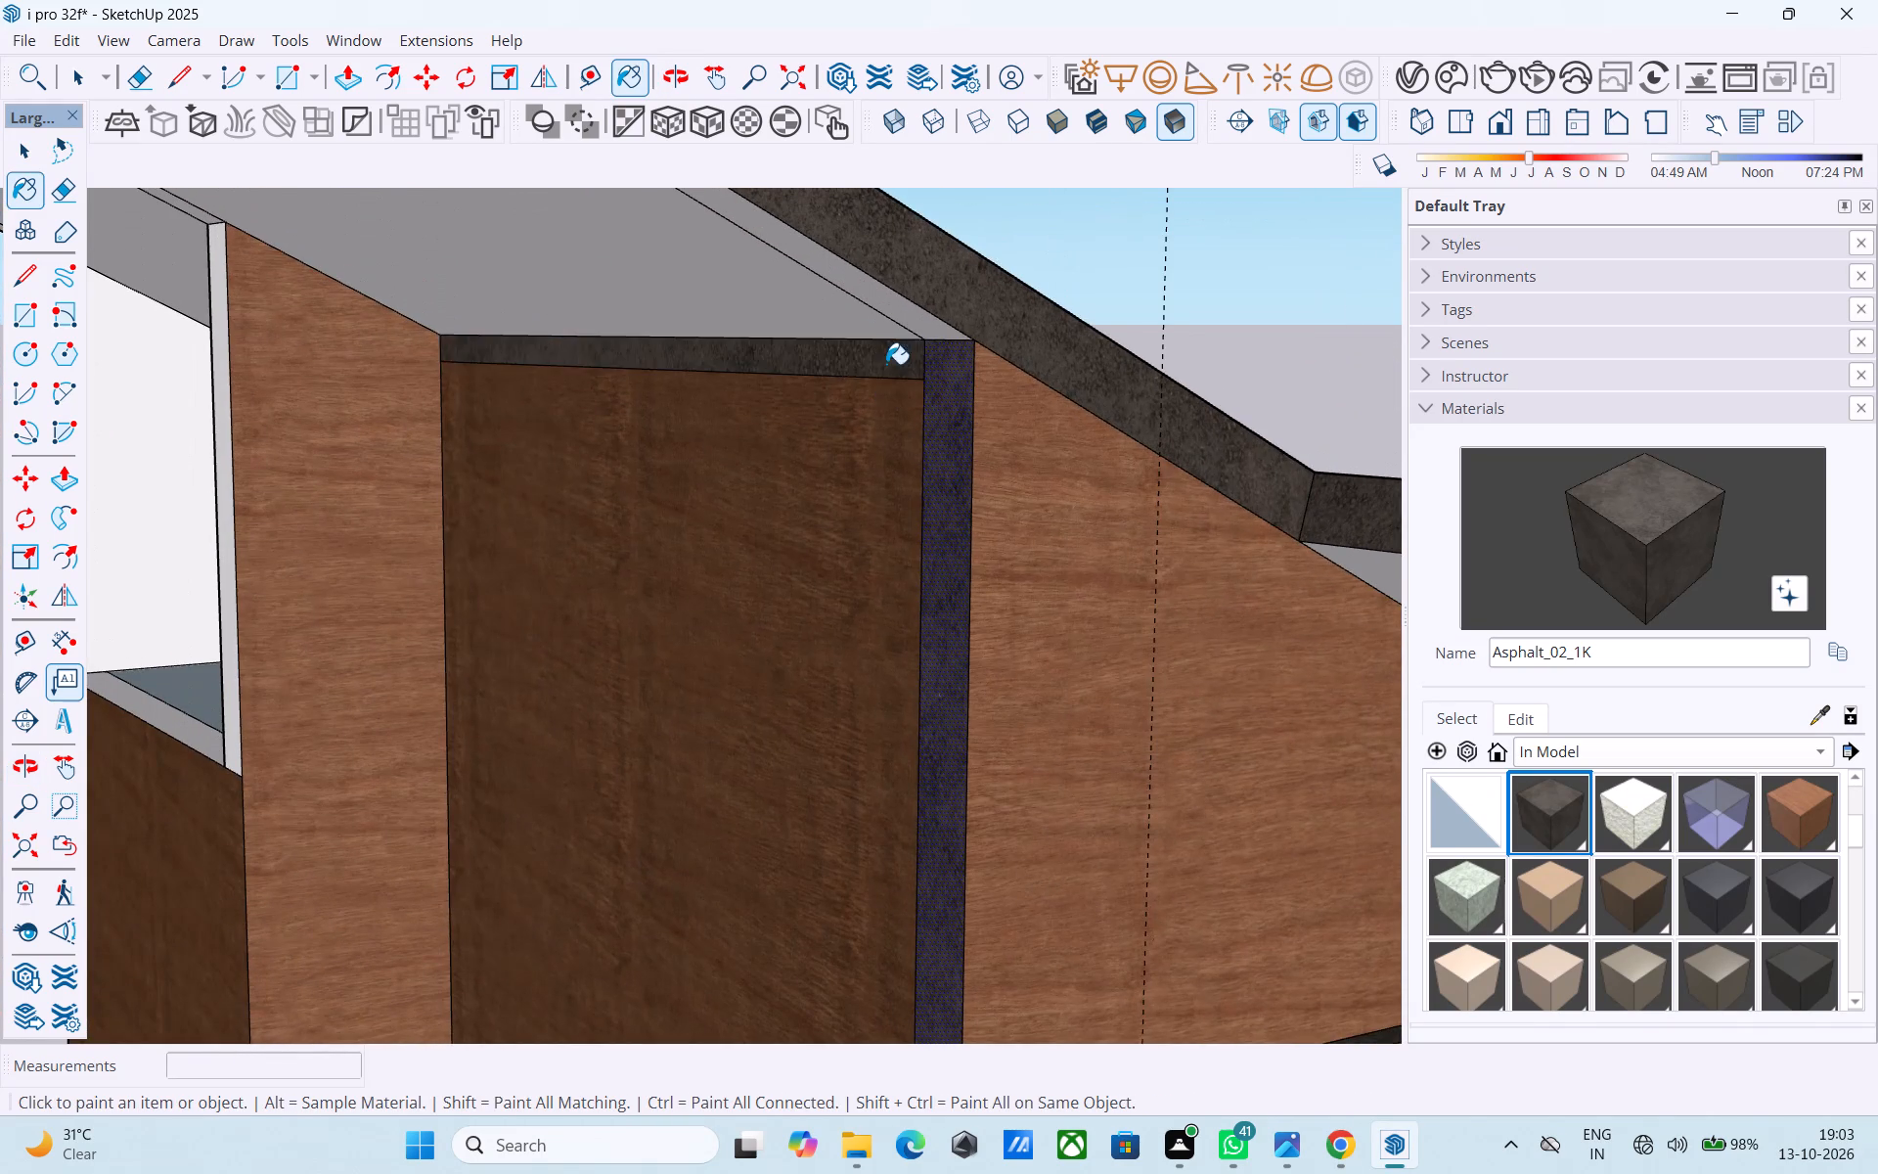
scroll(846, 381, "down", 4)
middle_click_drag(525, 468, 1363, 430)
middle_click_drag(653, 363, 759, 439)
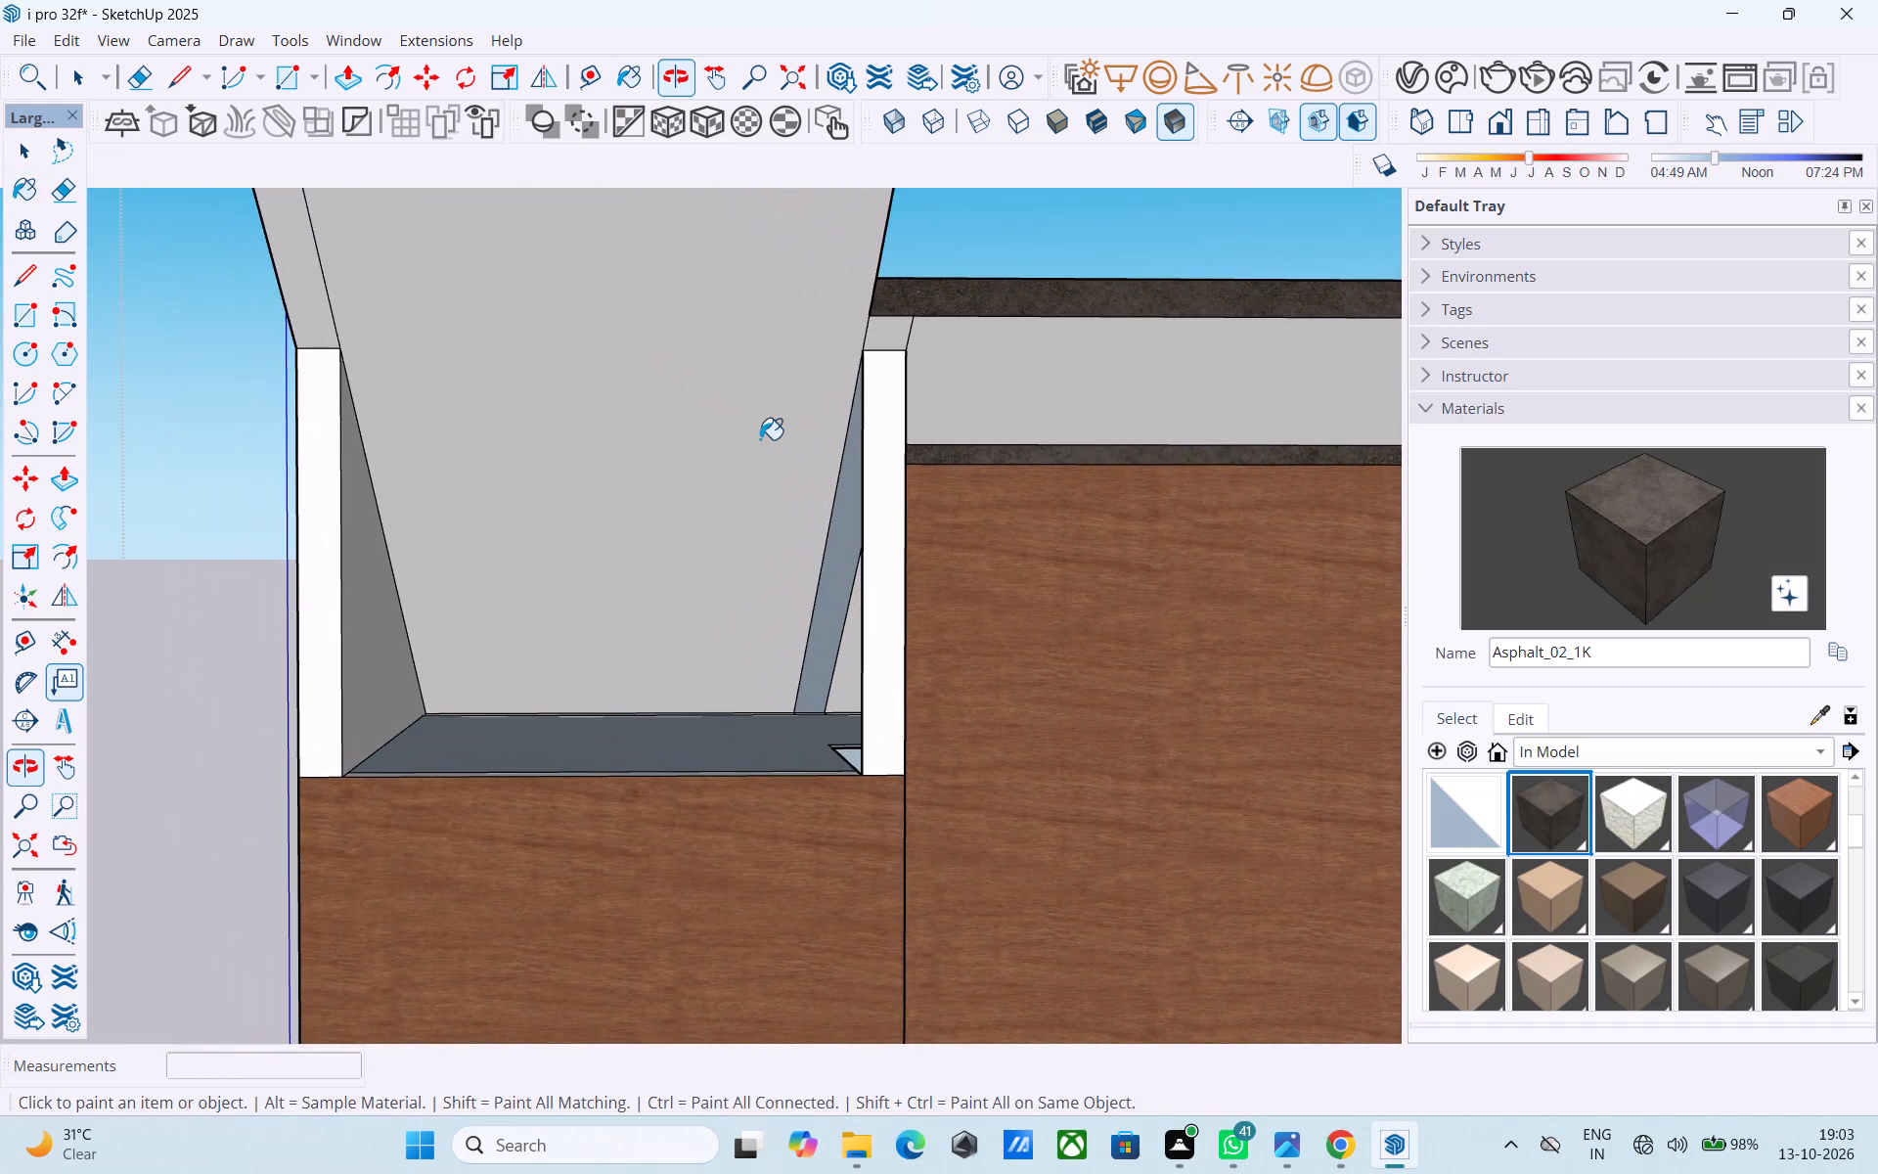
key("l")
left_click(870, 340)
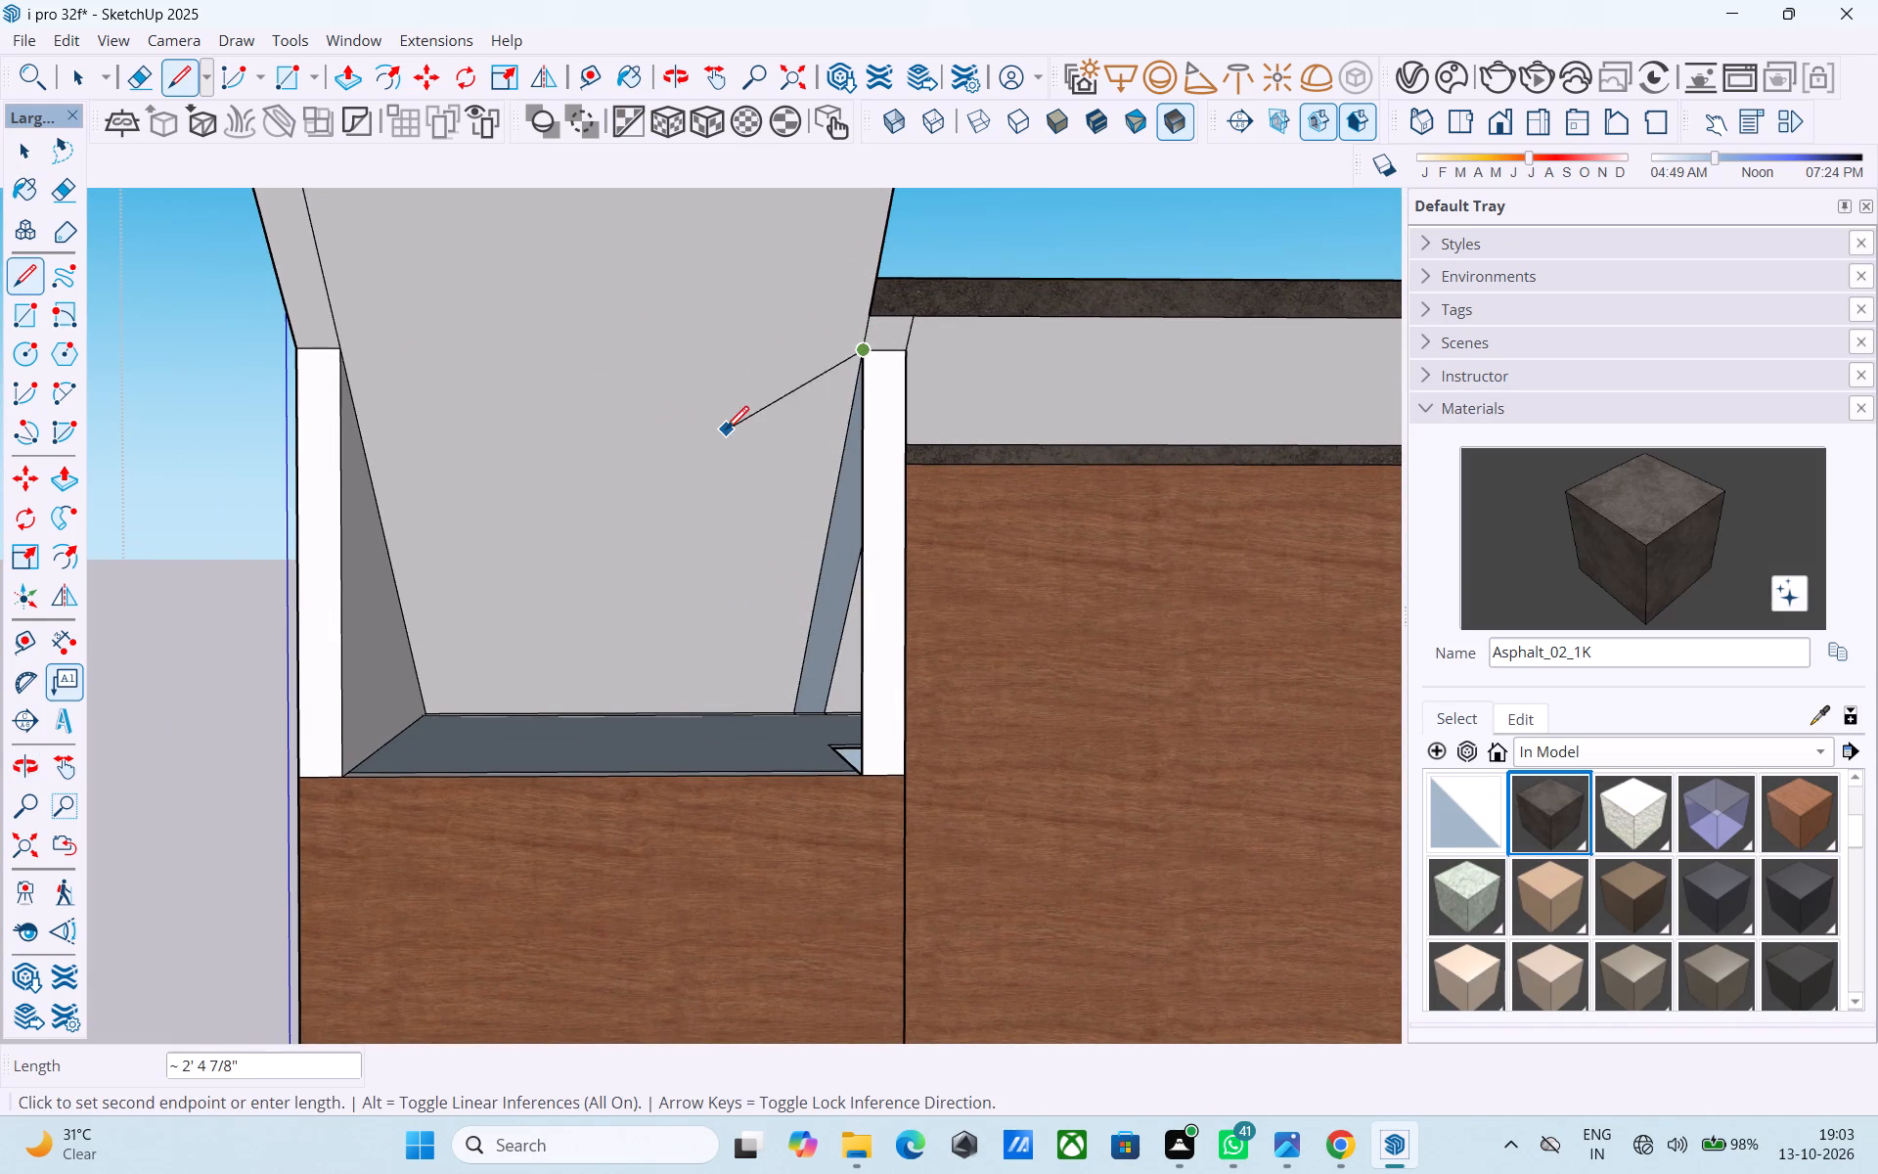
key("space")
Draw a line about 10' 7/8" long along the base of the upper opening's inner side to close the missing side face.
middle_click_drag(834, 485, 946, 472)
middle_click_drag(1032, 559, 795, 671, "shift")
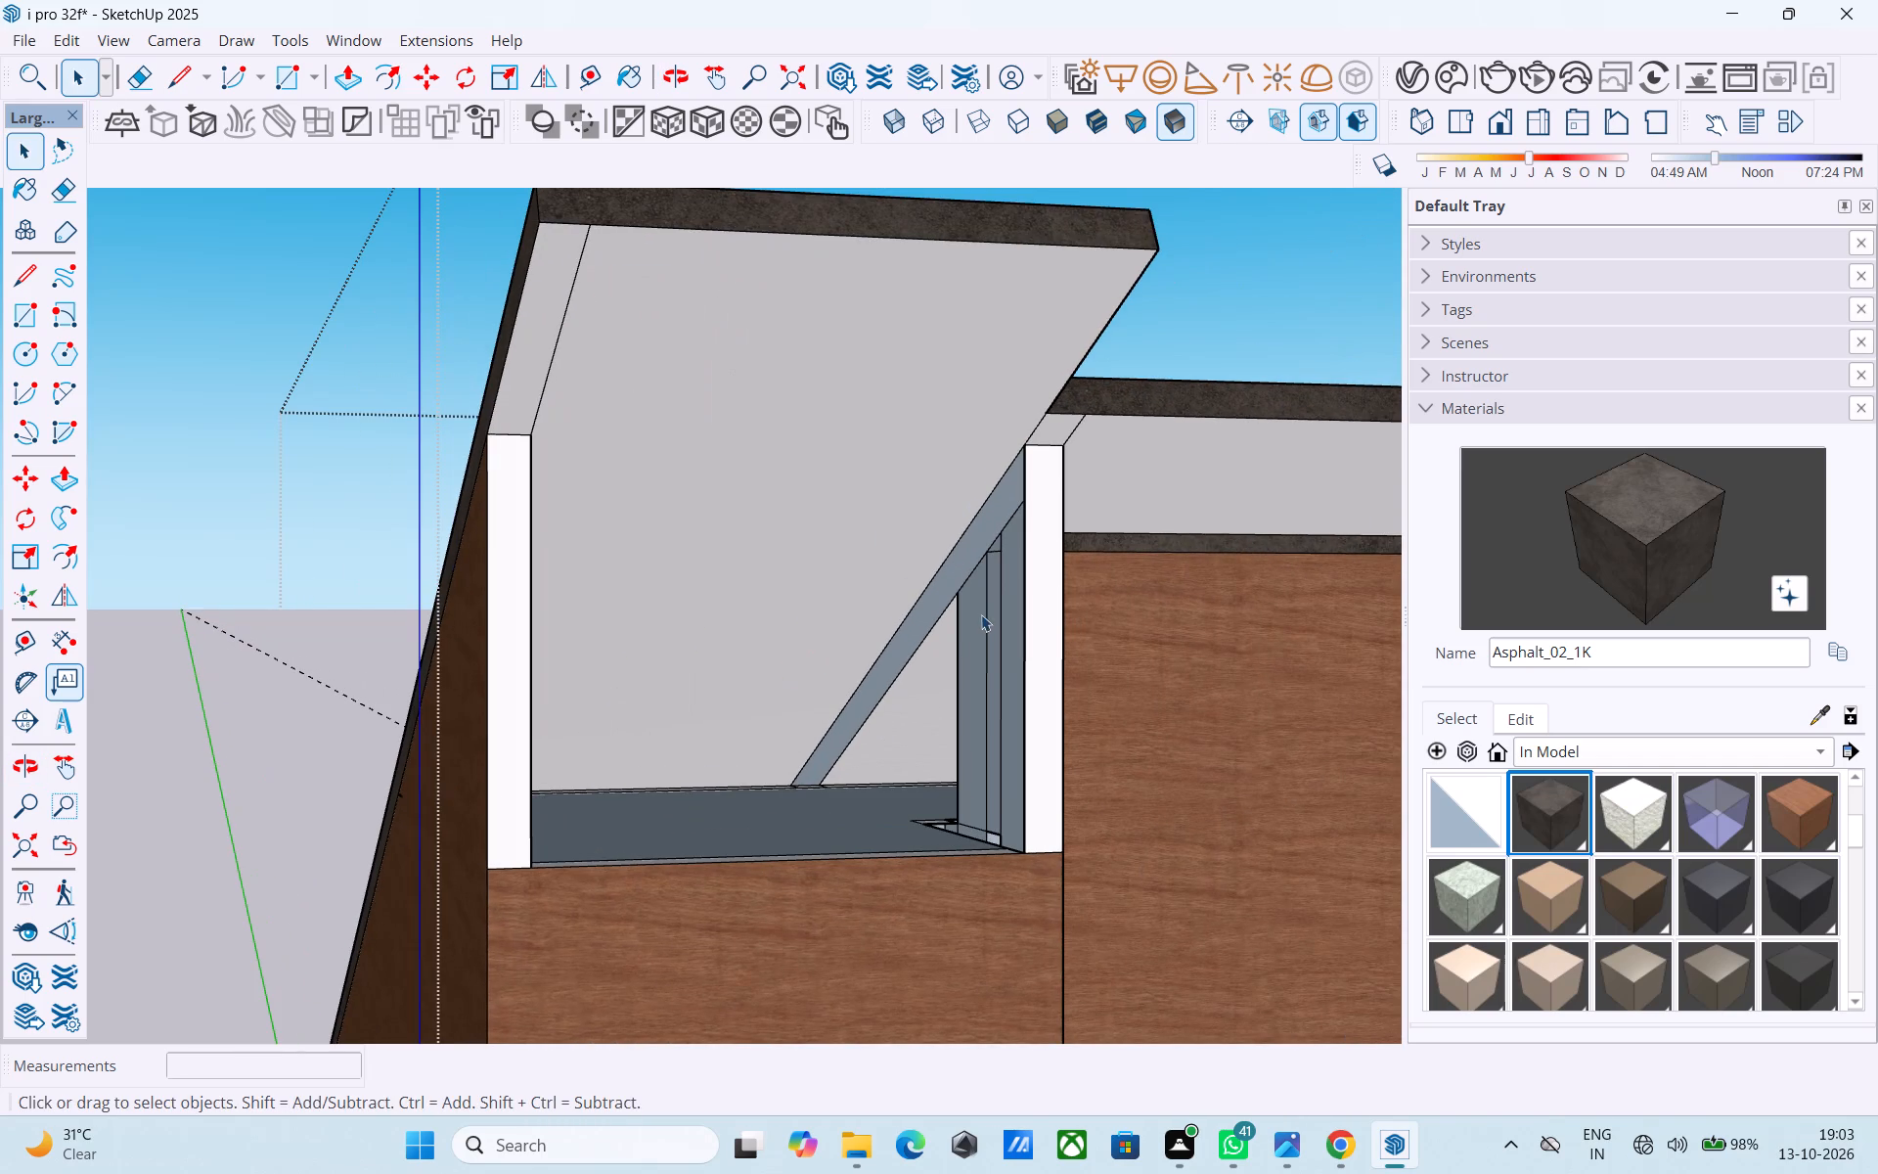
key("l")
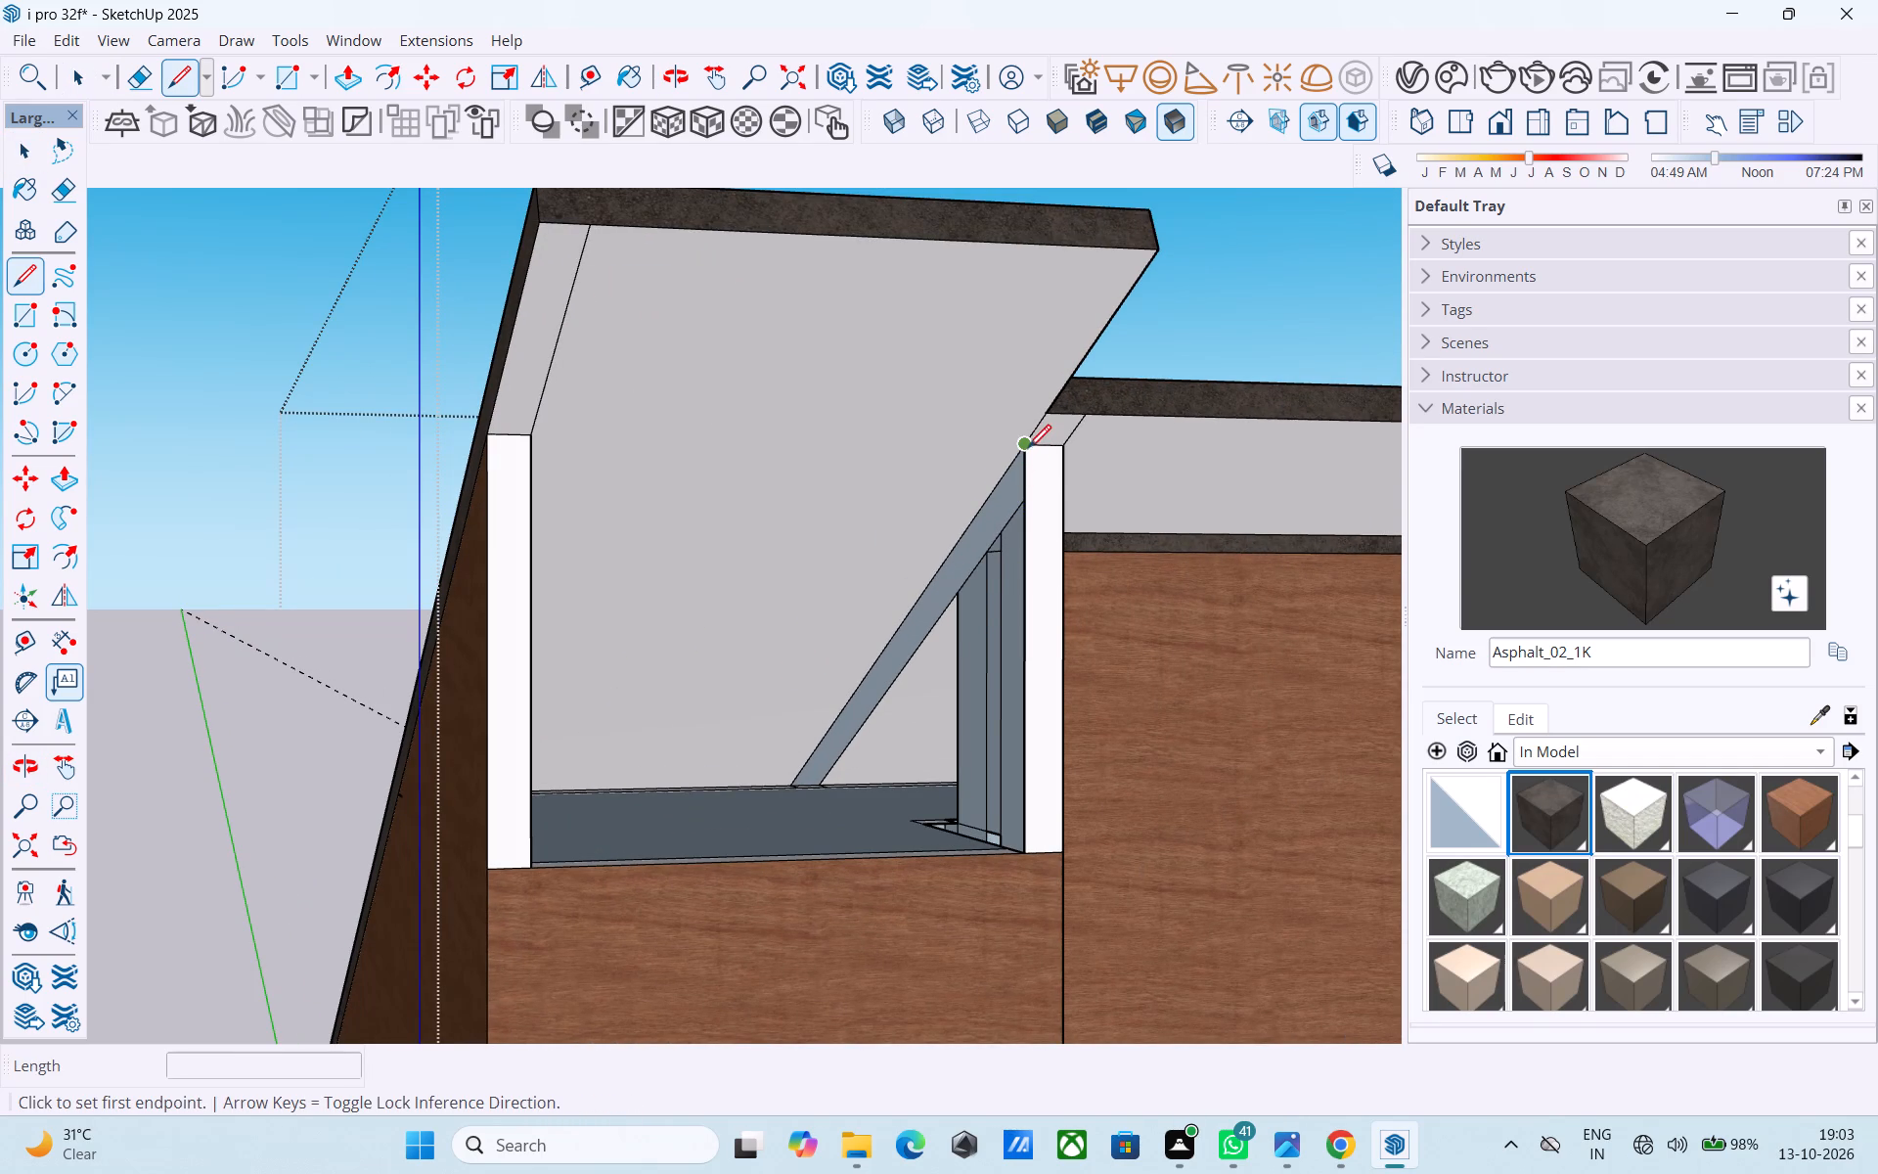
left_click(791, 777)
left_click(1021, 858)
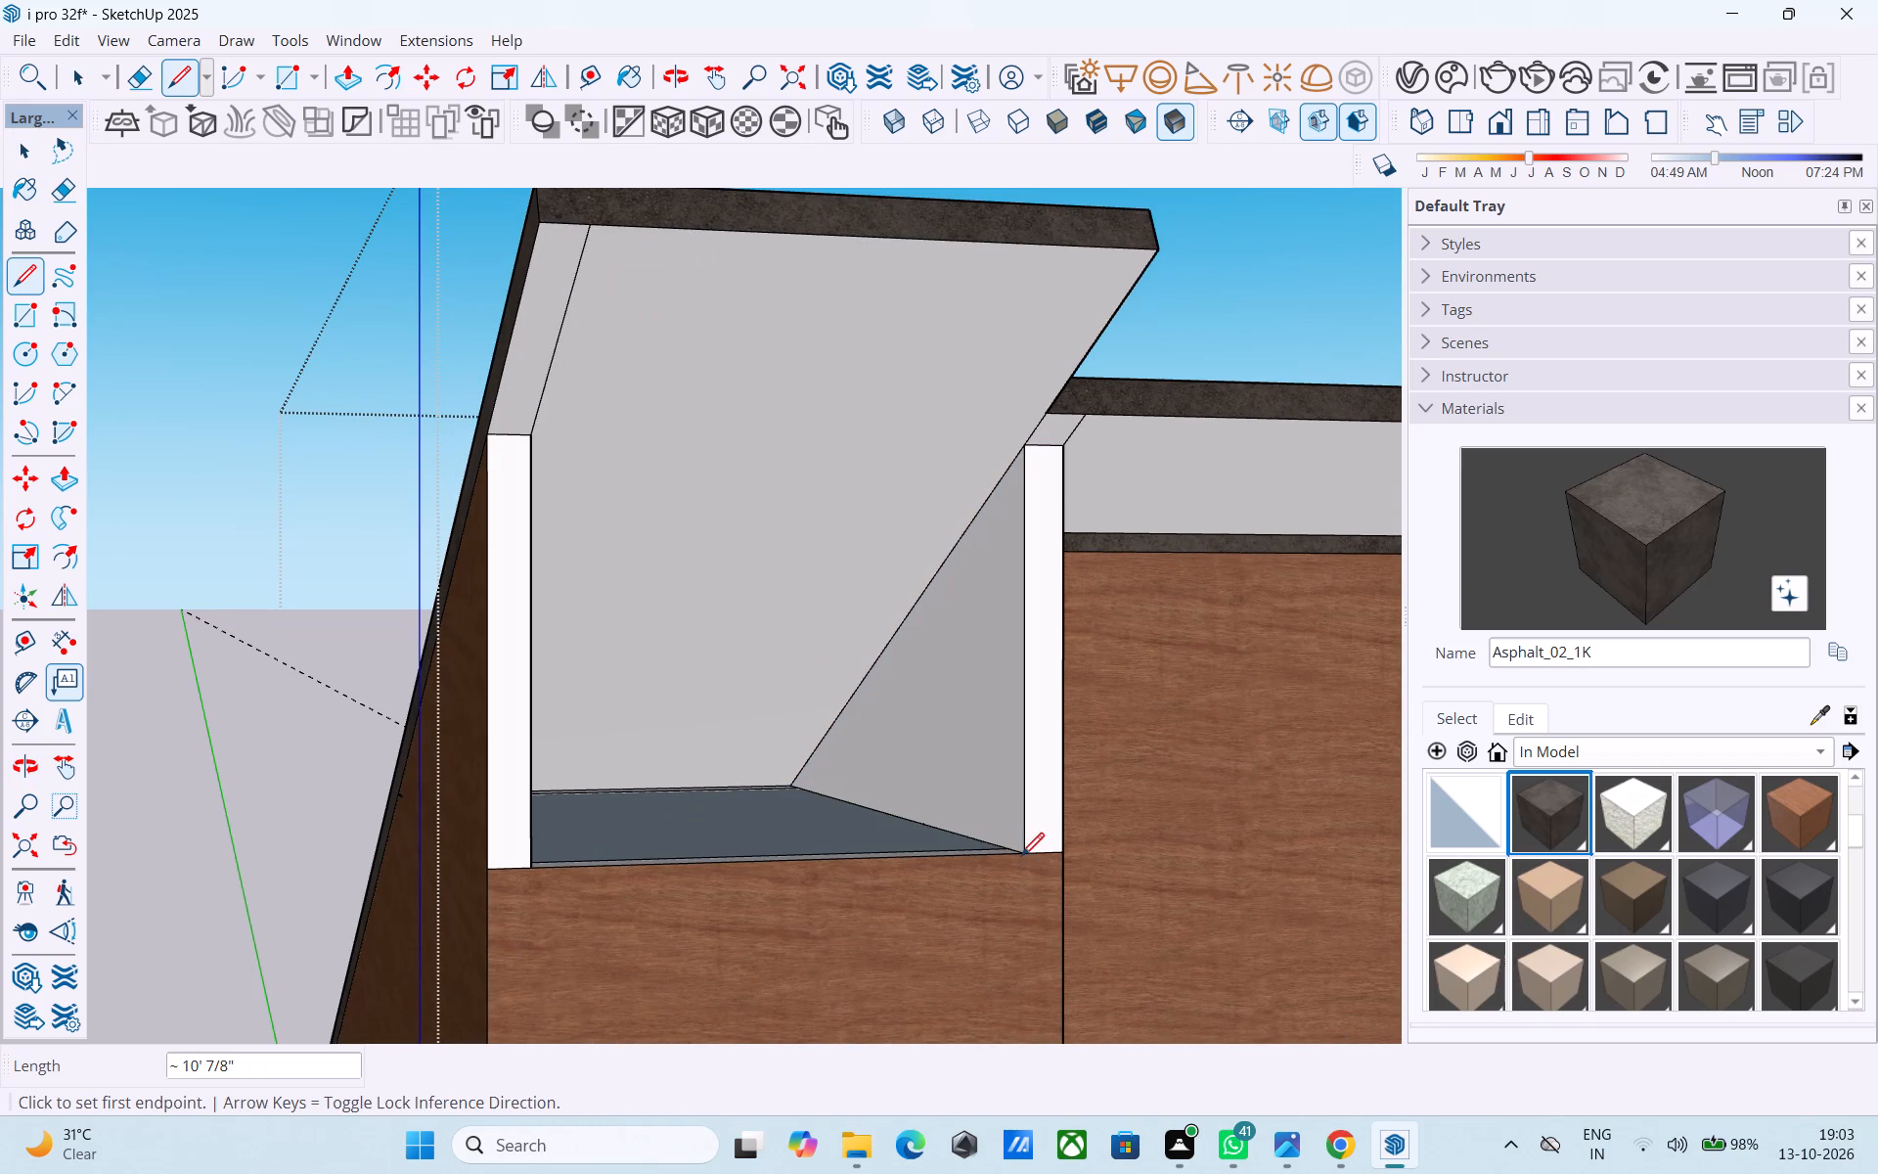
key("space")
Draw a line across the top of the upper-floor opening between its two uprights to close the front face.
scroll(1037, 737, "down", 3)
middle_click_drag(1037, 737, 1099, 860)
middle_click_drag(1099, 851, 980, 640, "shift")
middle_click_drag(668, 604, 599, 578)
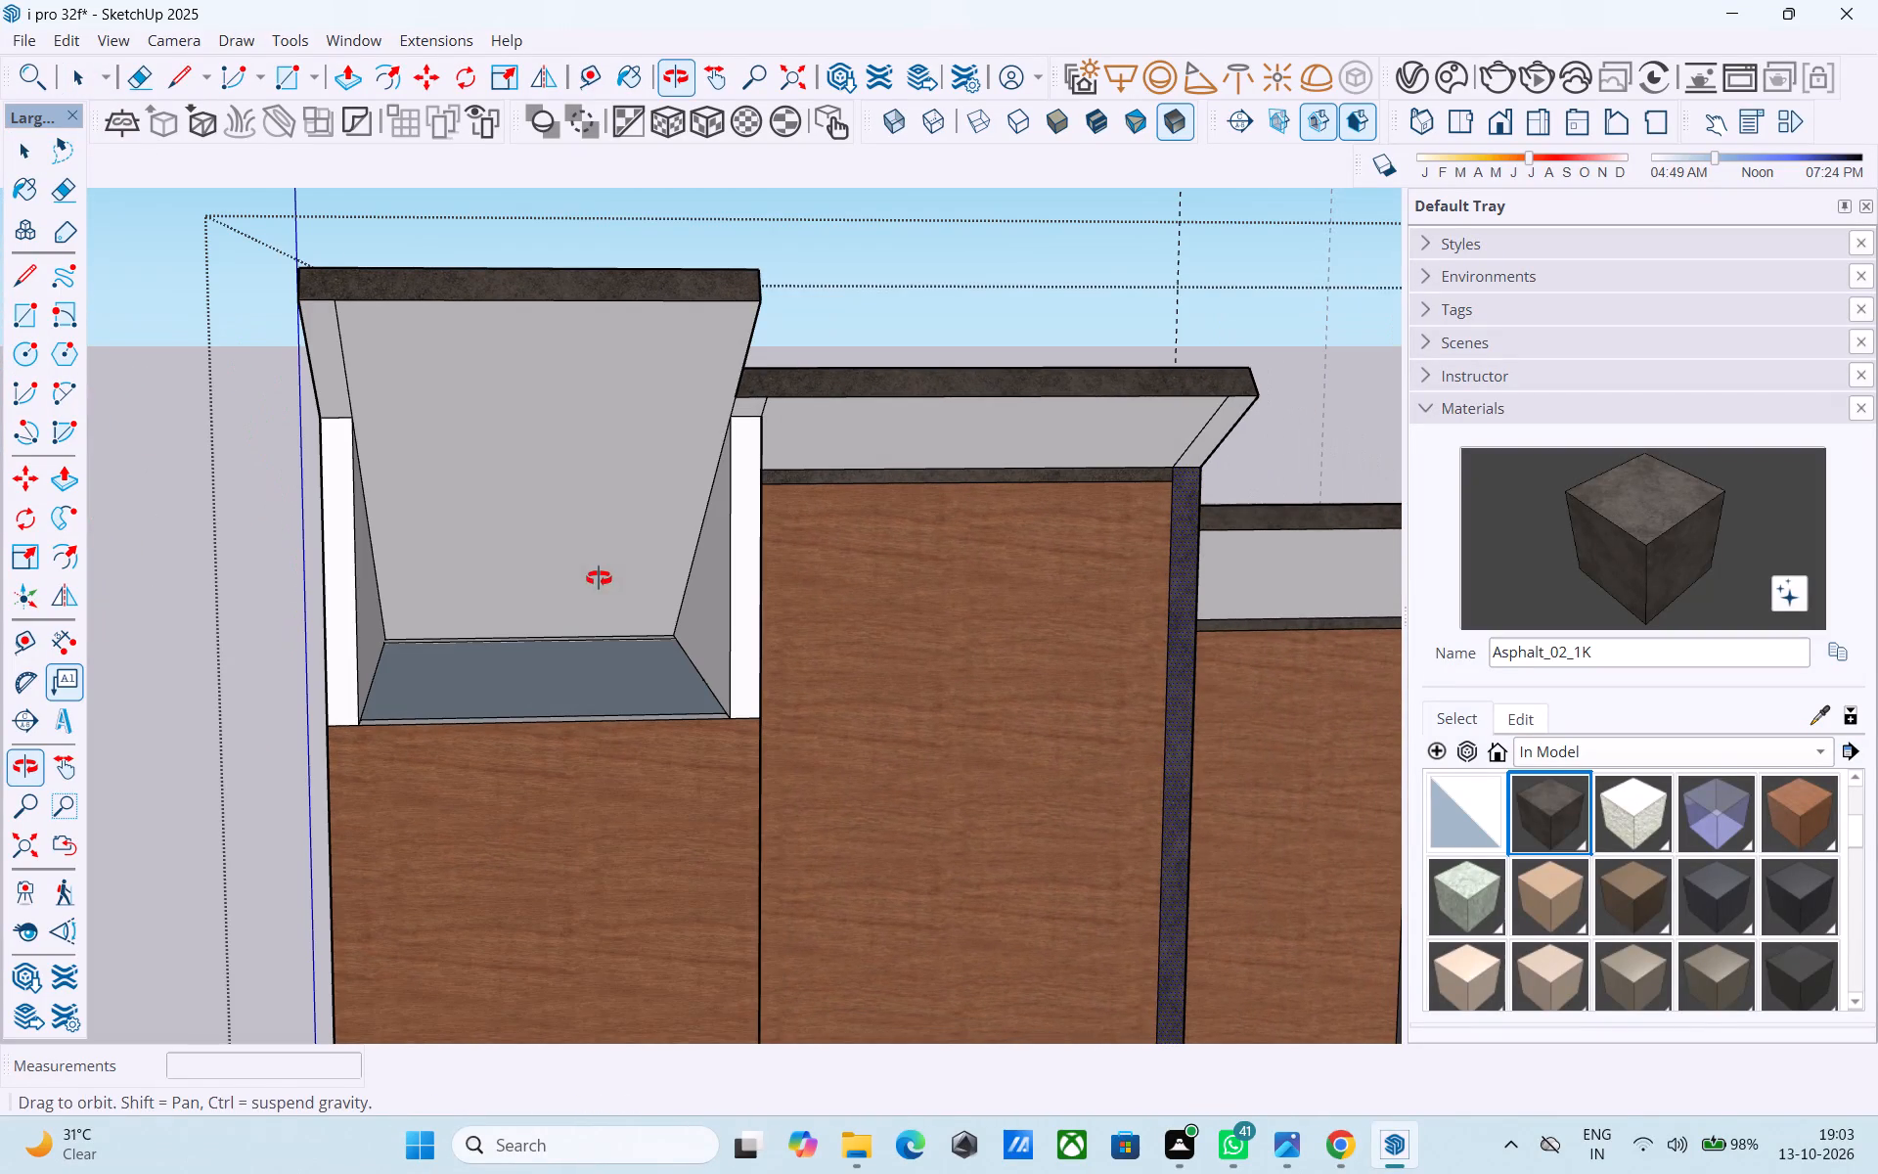
middle_click_drag(599, 578, 600, 578)
key("l")
left_click(356, 410)
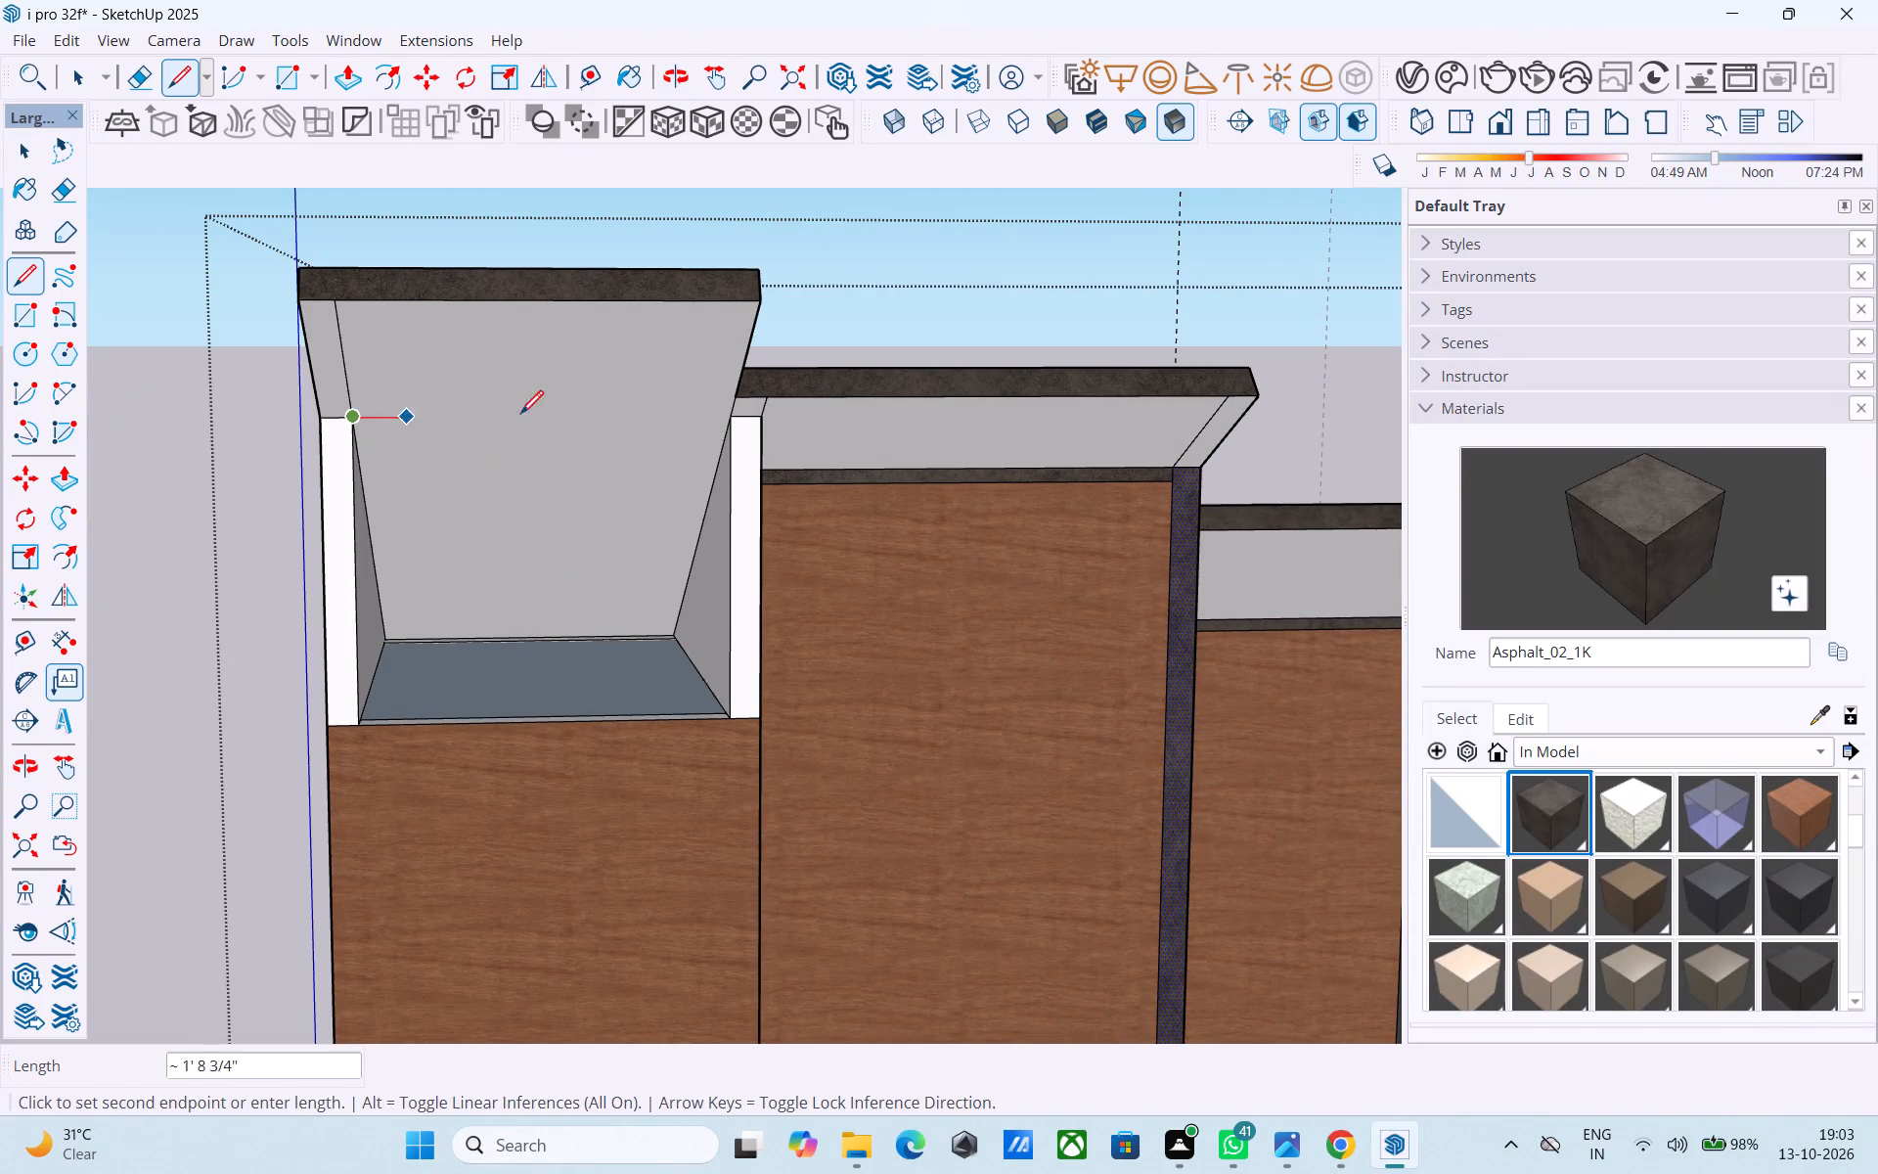
left_click(727, 420)
Erase the upright and horizontal dividing lines on the filled opening so it merges with the plywood wall below.
key("e")
middle_click_drag(746, 414, 745, 401)
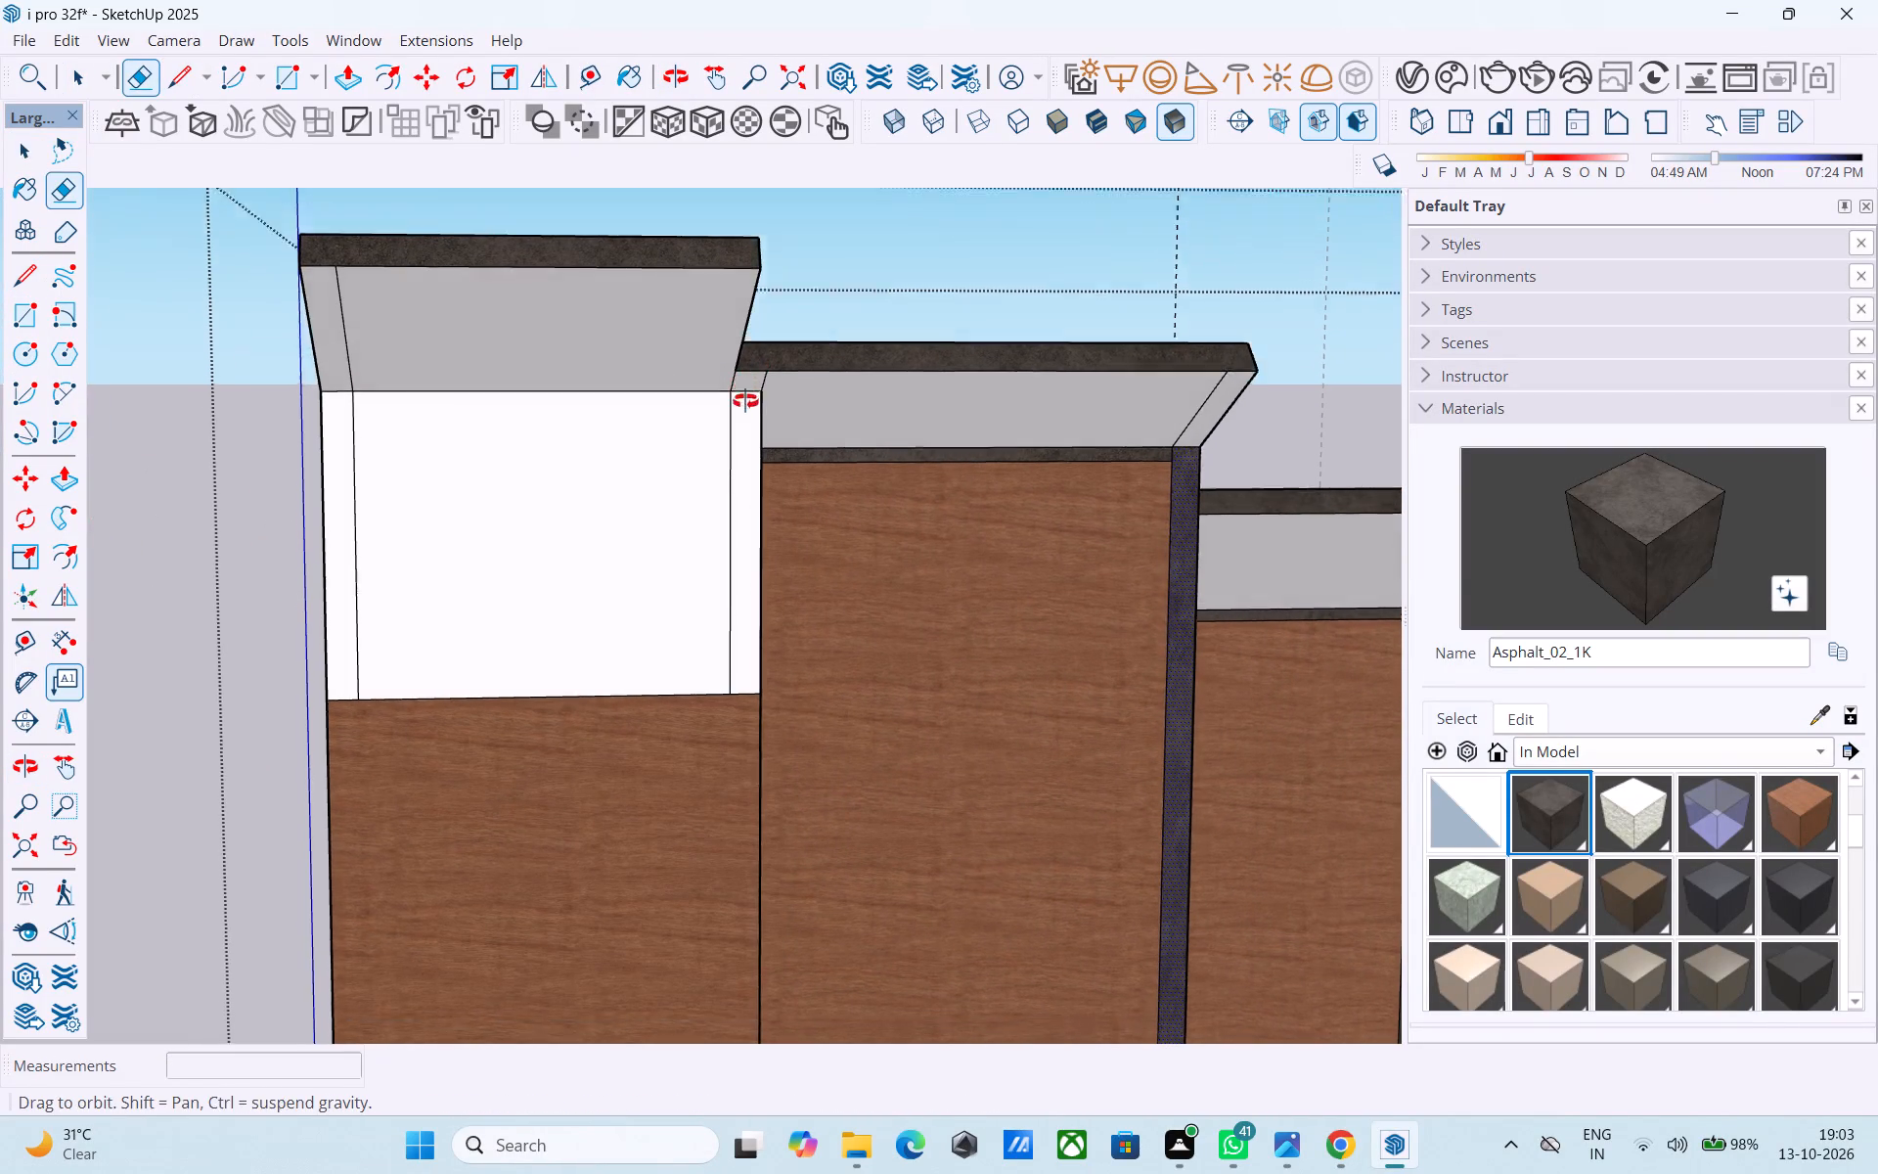
middle_click_drag(745, 401, 736, 373)
scroll(725, 348, "up", 4)
left_click_drag(703, 287, 679, 282)
left_click_drag(751, 293, 738, 285)
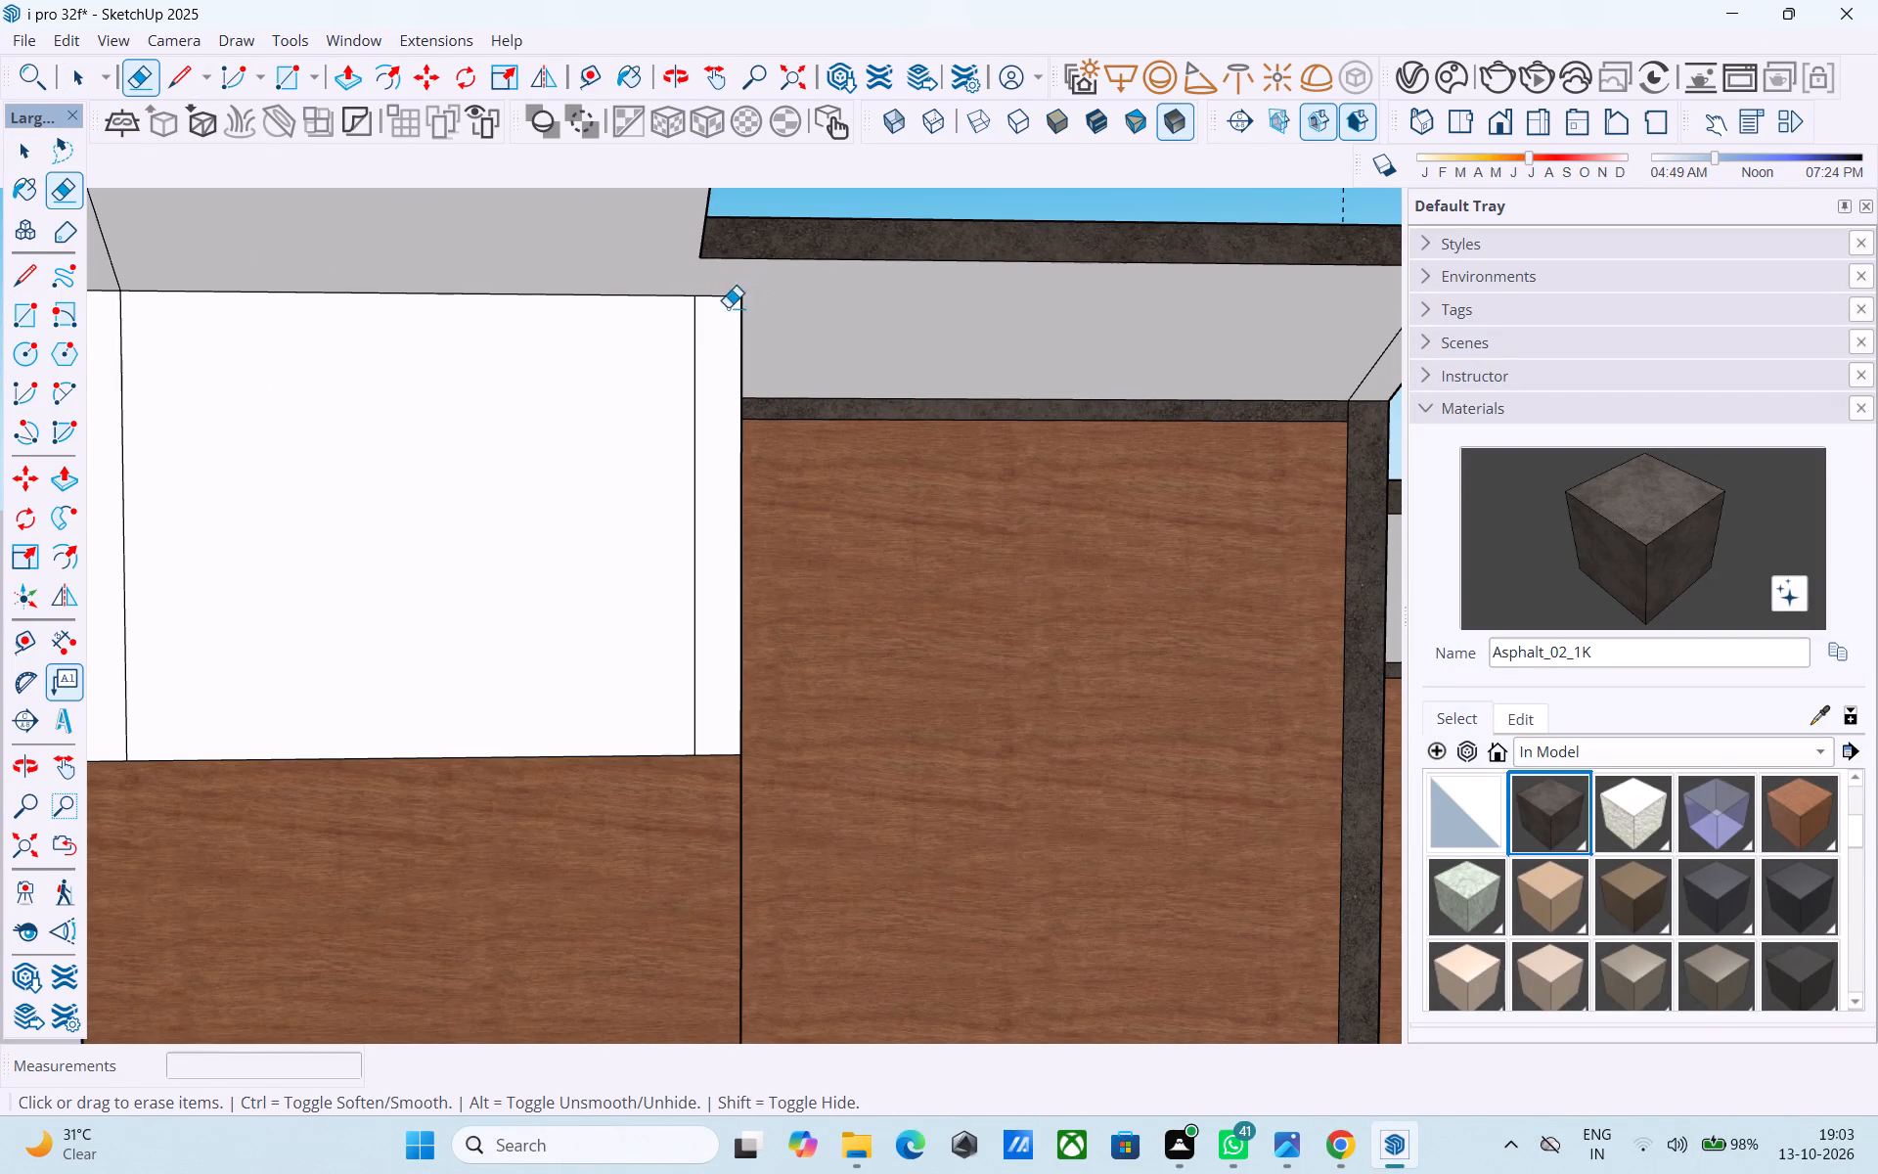
left_click(706, 372)
scroll(528, 511, "down", 5)
left_click_drag(341, 531, 293, 531)
left_click_drag(378, 697, 351, 630)
left_click_drag(301, 665, 302, 691)
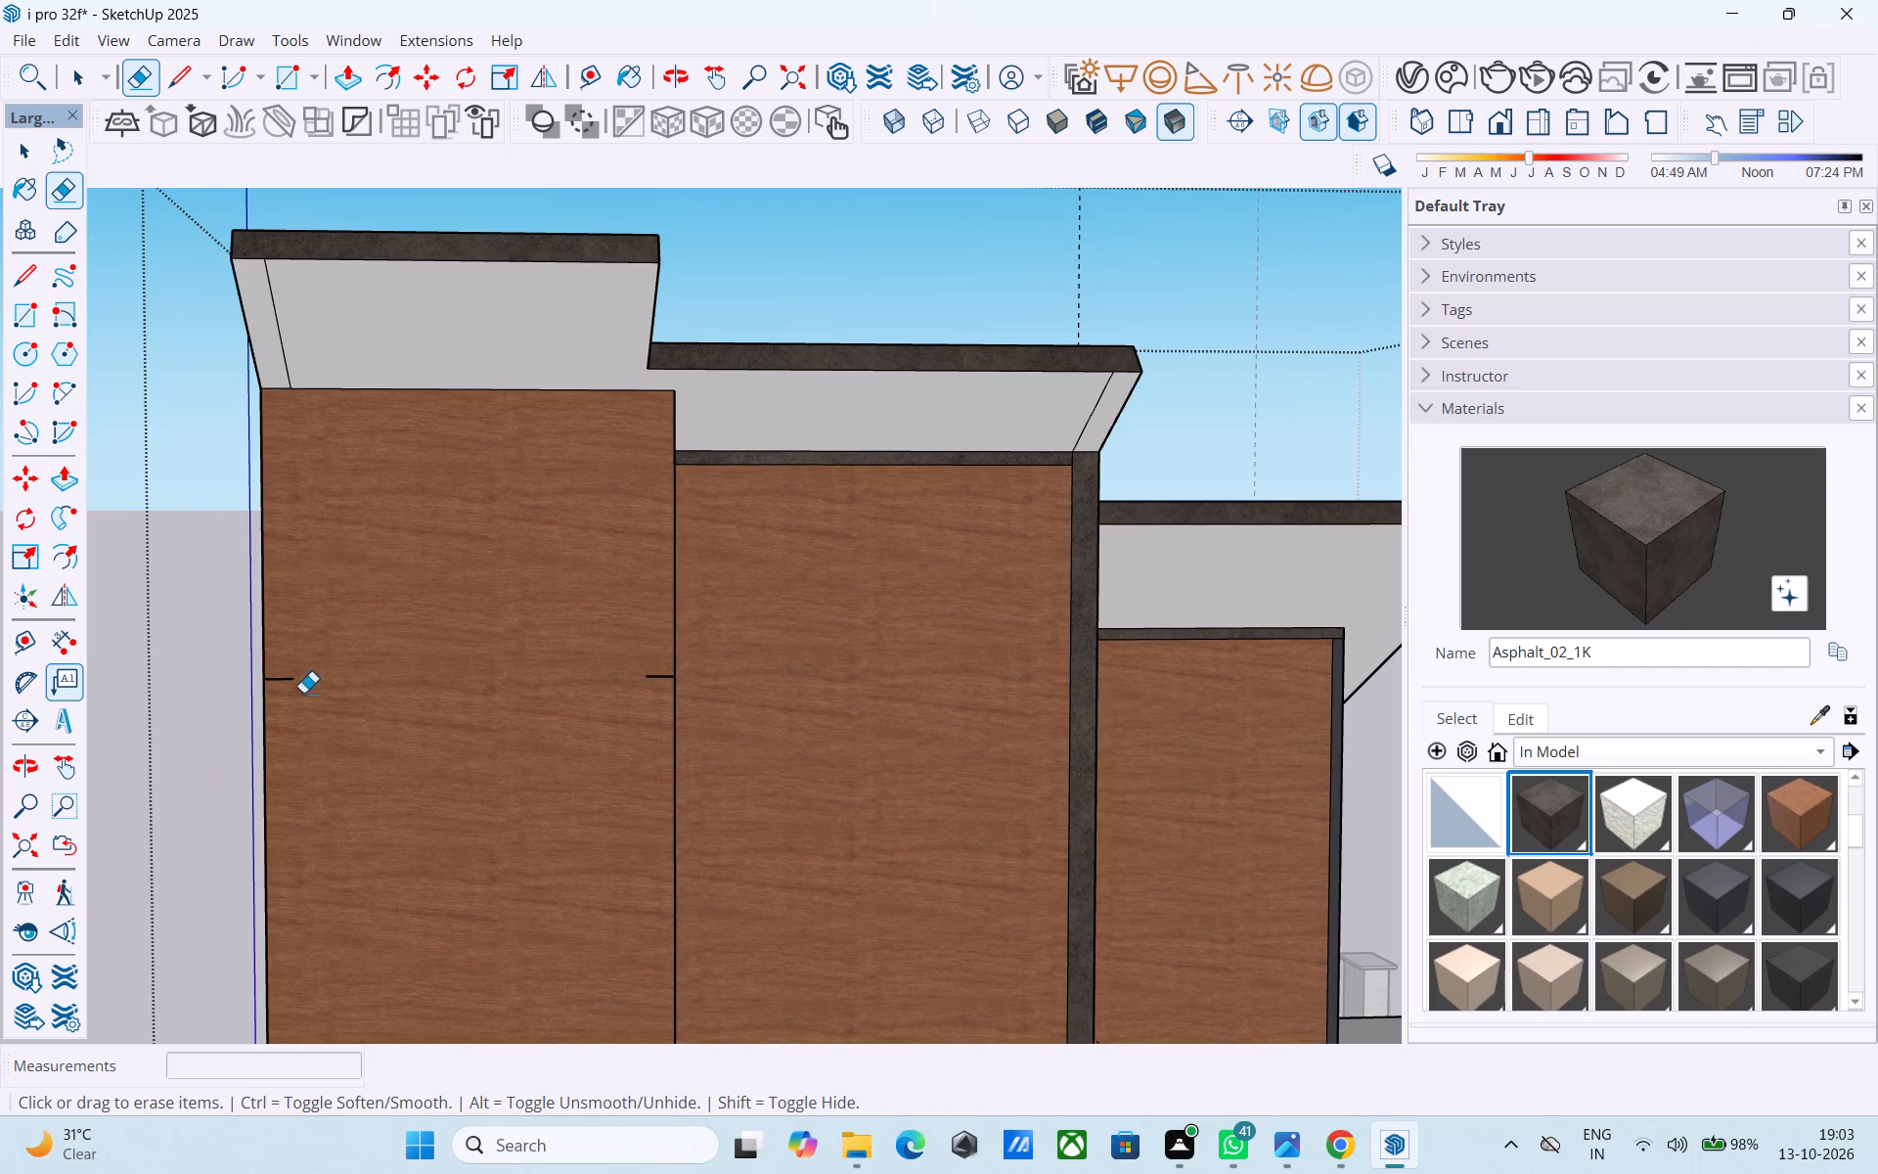
left_click_drag(294, 677, 296, 688)
left_click_drag(653, 667, 656, 713)
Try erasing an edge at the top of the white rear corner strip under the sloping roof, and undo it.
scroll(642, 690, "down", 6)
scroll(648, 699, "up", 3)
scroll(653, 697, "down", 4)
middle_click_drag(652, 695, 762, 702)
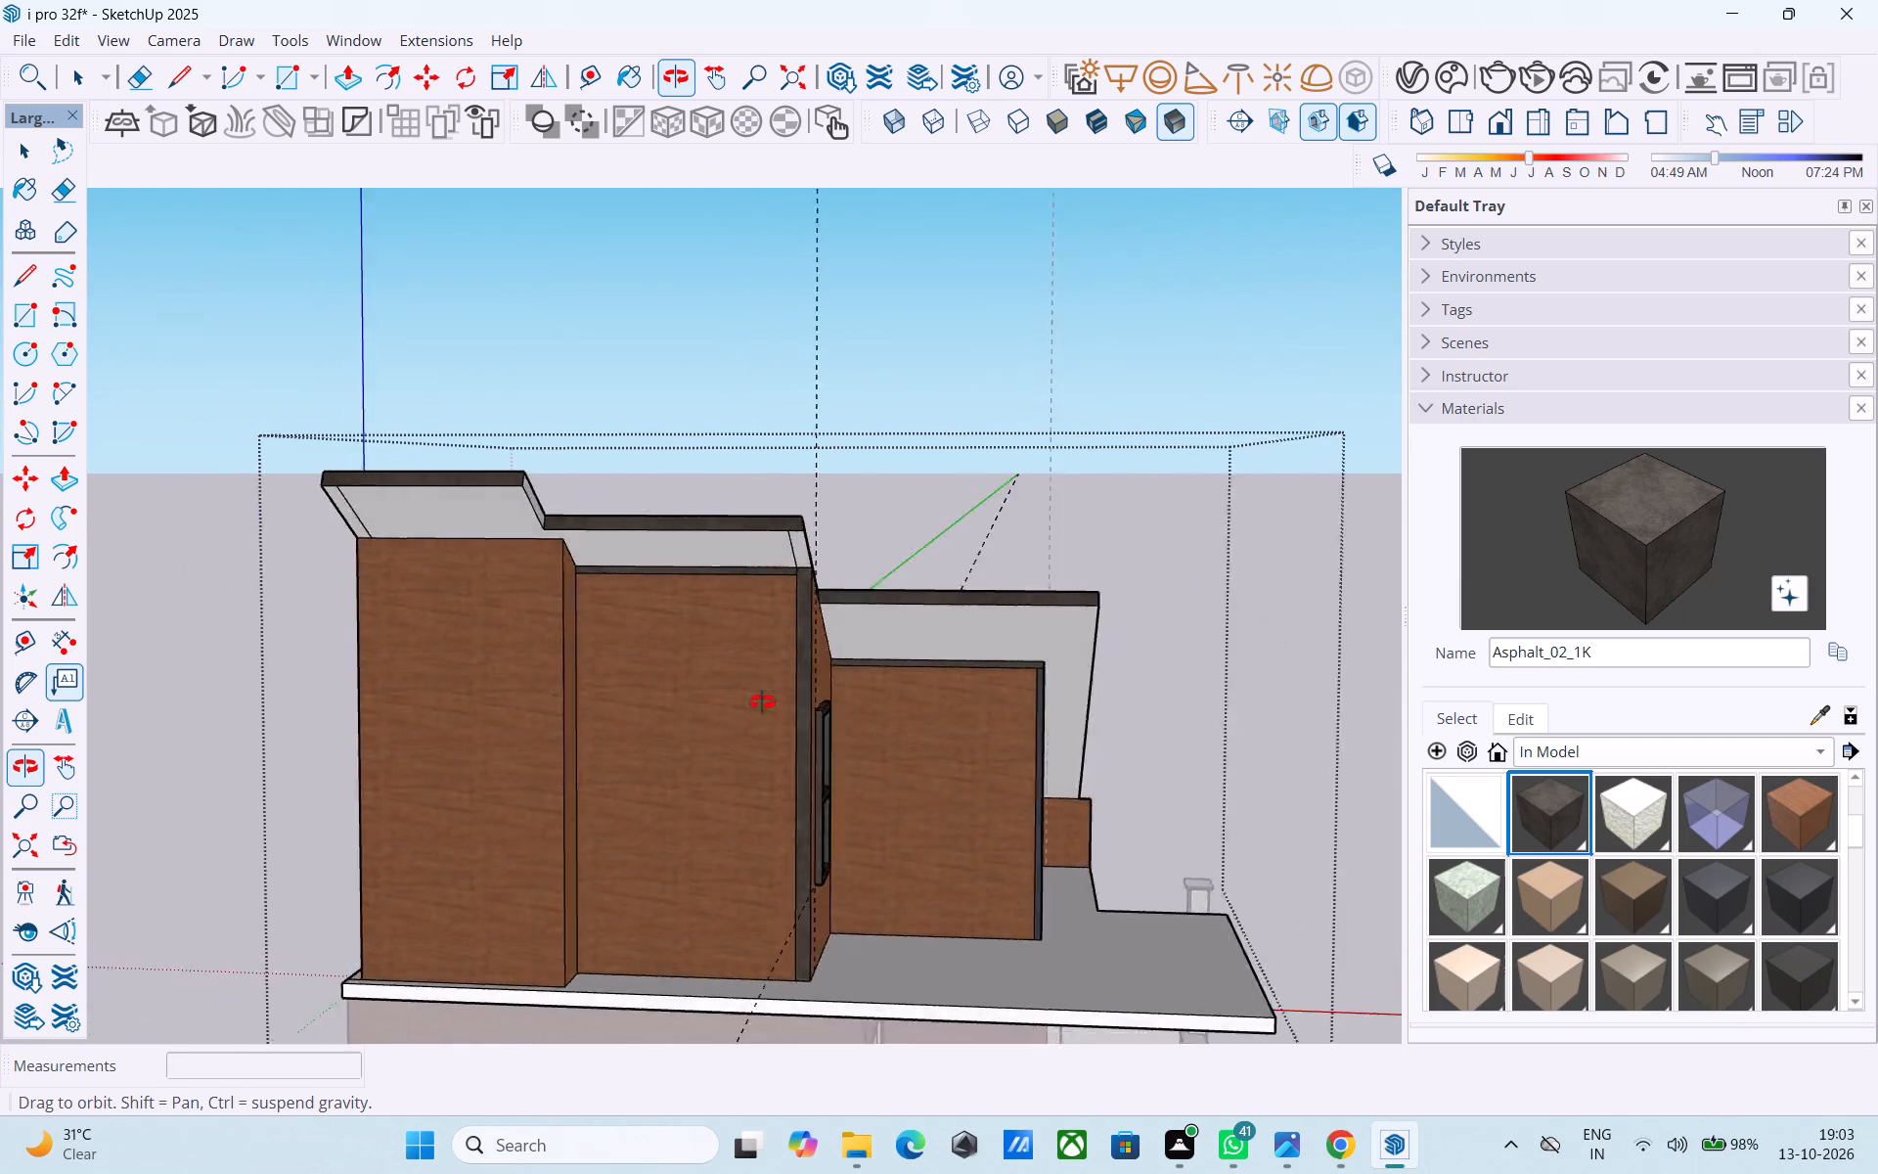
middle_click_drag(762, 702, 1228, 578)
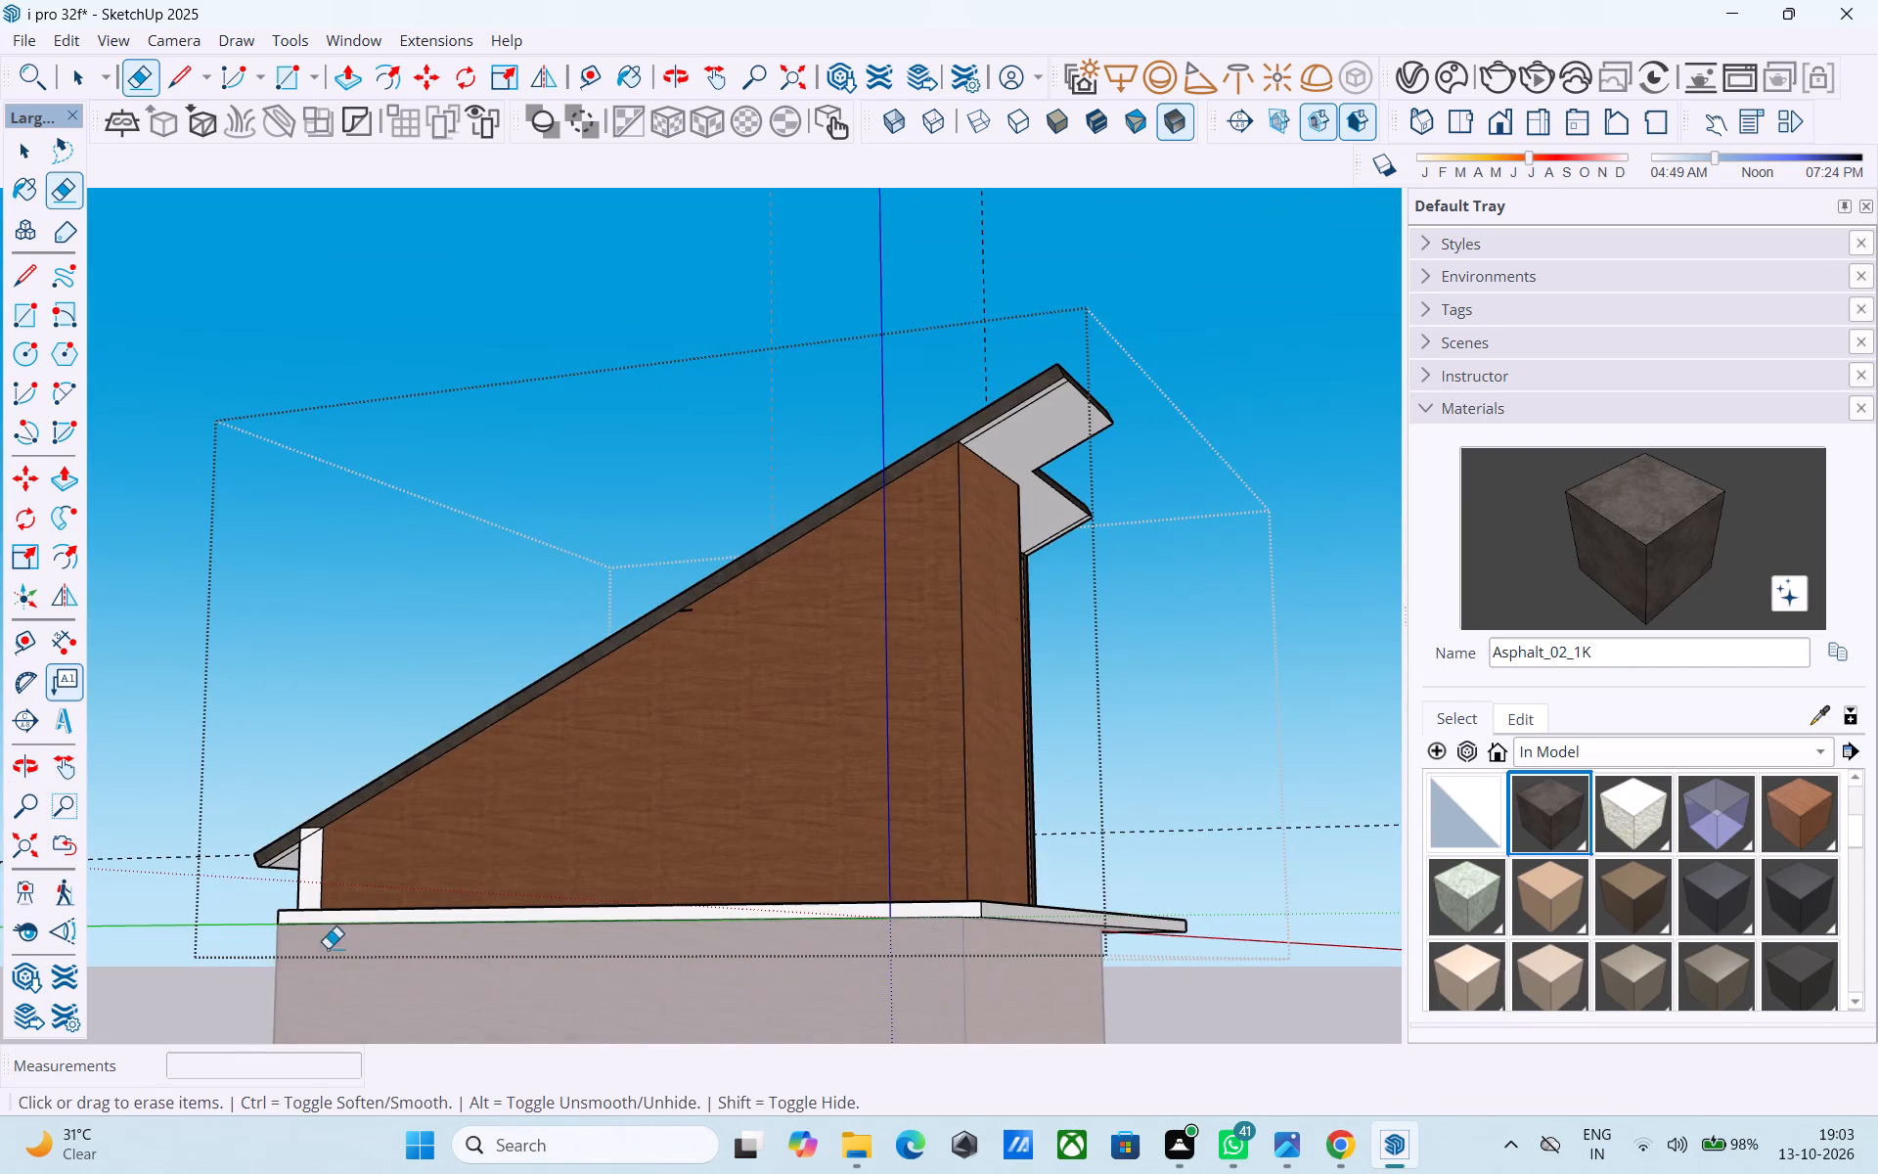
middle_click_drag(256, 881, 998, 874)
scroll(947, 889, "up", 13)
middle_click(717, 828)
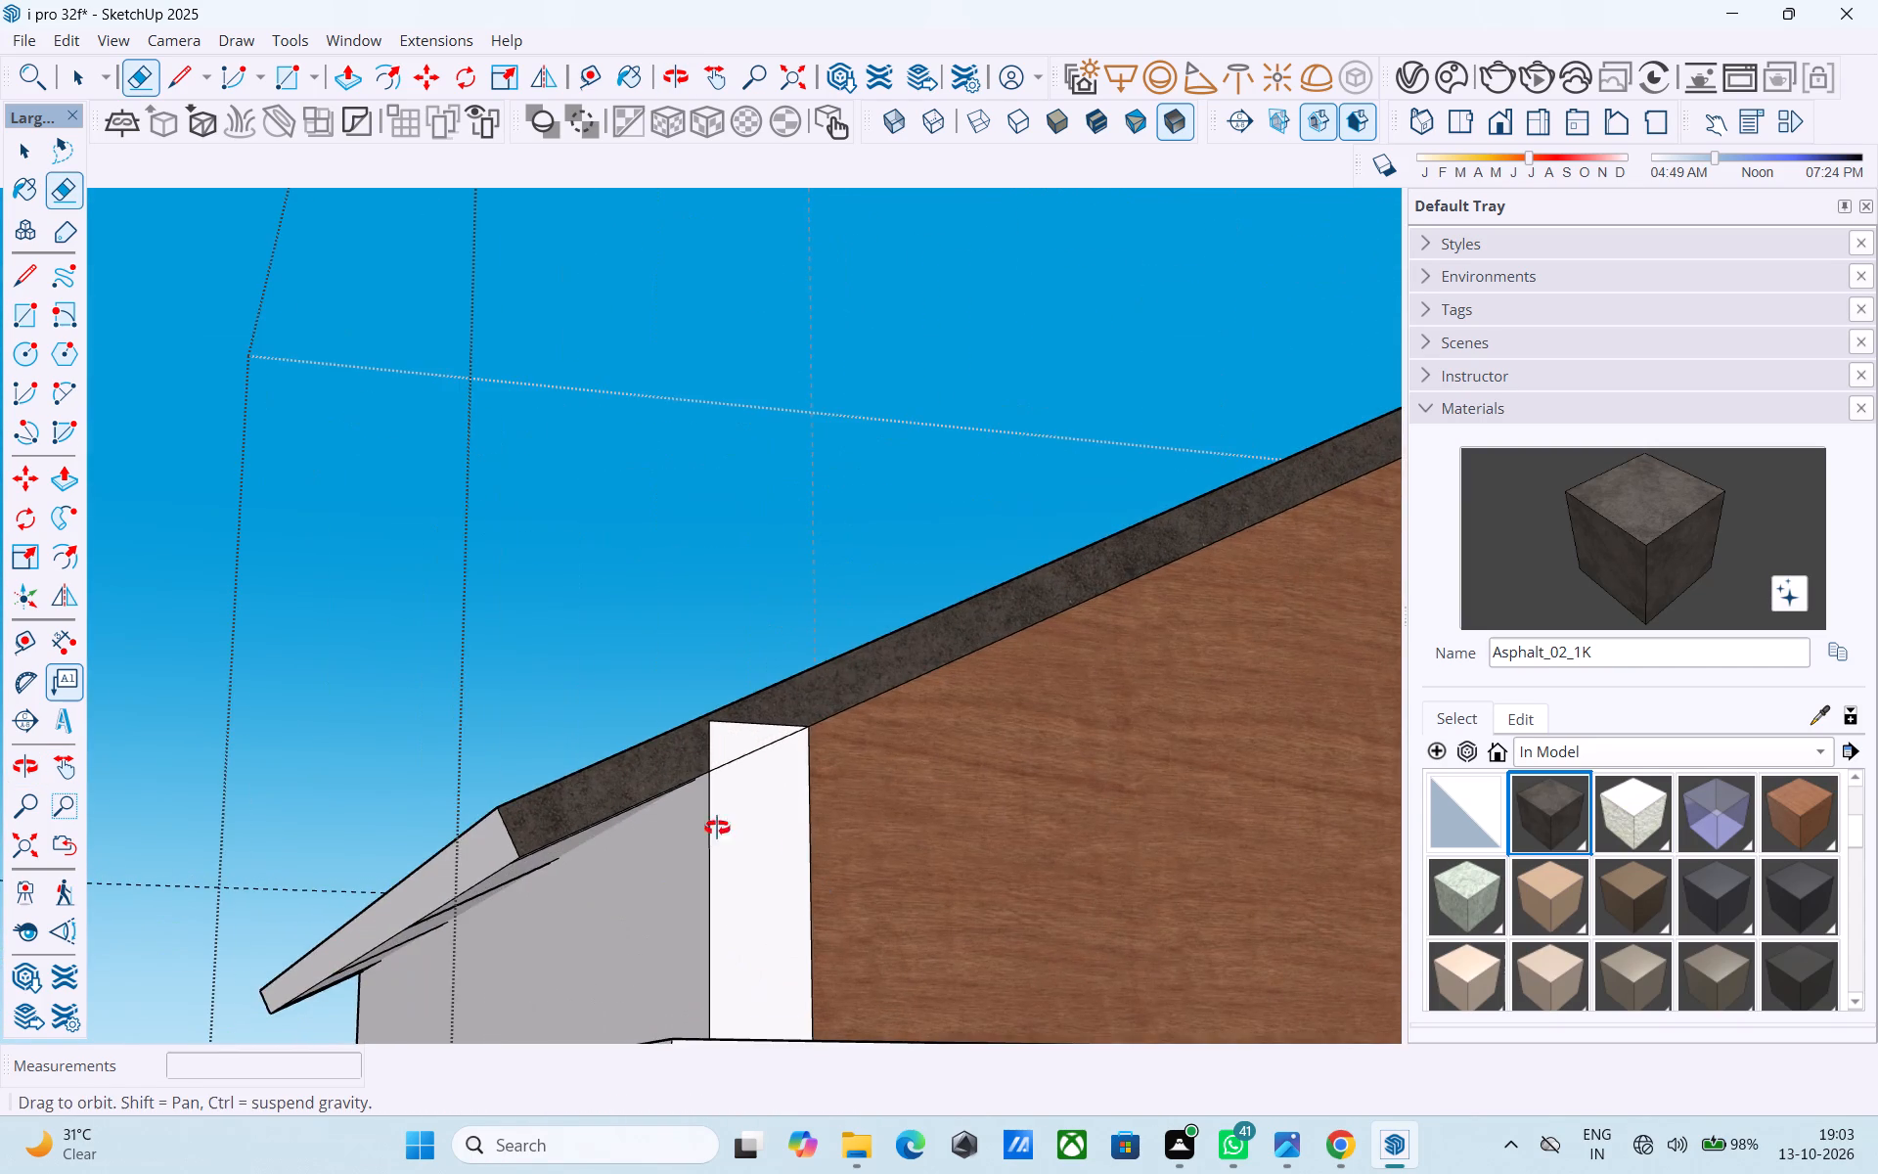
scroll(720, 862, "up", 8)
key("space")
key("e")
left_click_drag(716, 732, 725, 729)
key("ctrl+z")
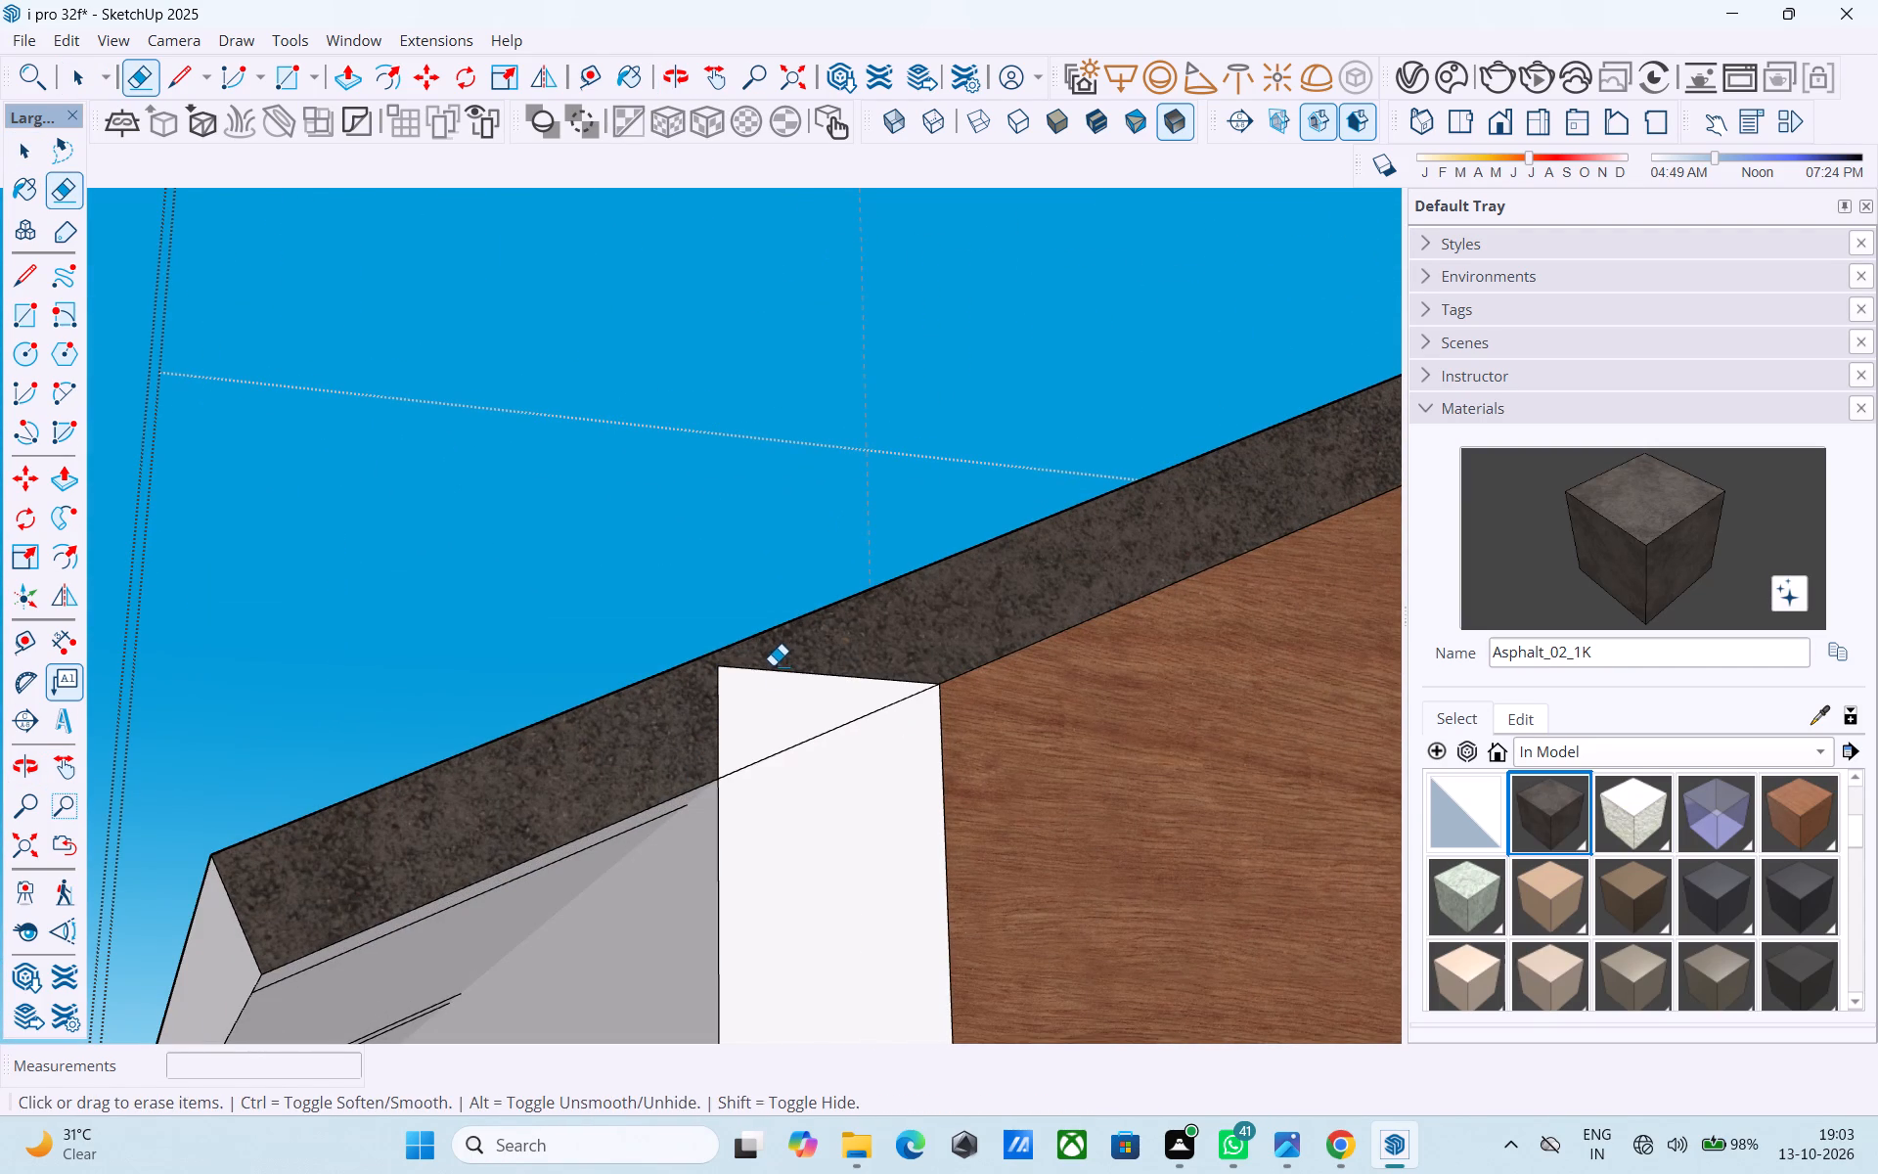
Draw a 24' 6" line along the top of the rear wall where it meets the roof's underside, from corner to corner.
key("space")
middle_click_drag(765, 674, 710, 847)
middle_click_drag(701, 803, 698, 718)
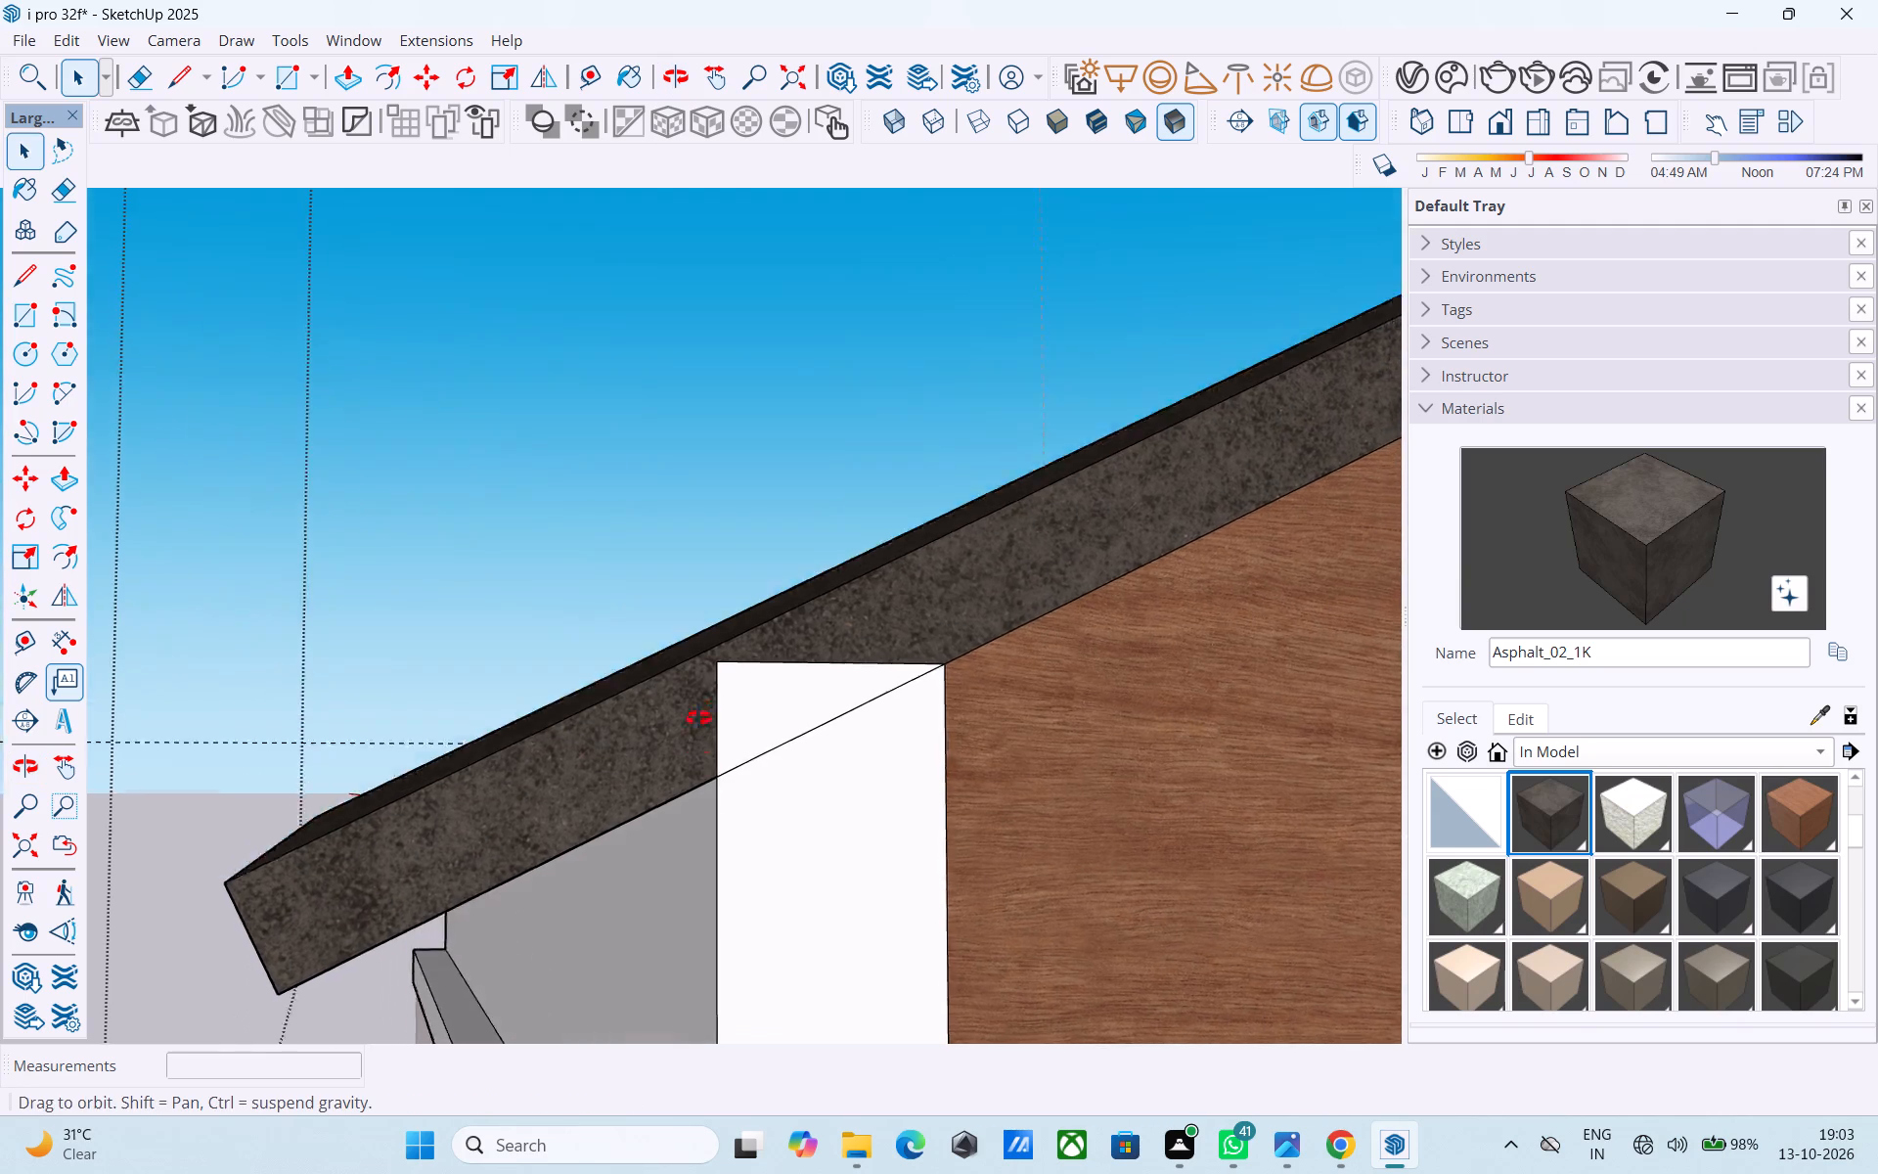
middle_click_drag(698, 718, 788, 575)
scroll(773, 582, "down", 4)
middle_click_drag(754, 680, 773, 678)
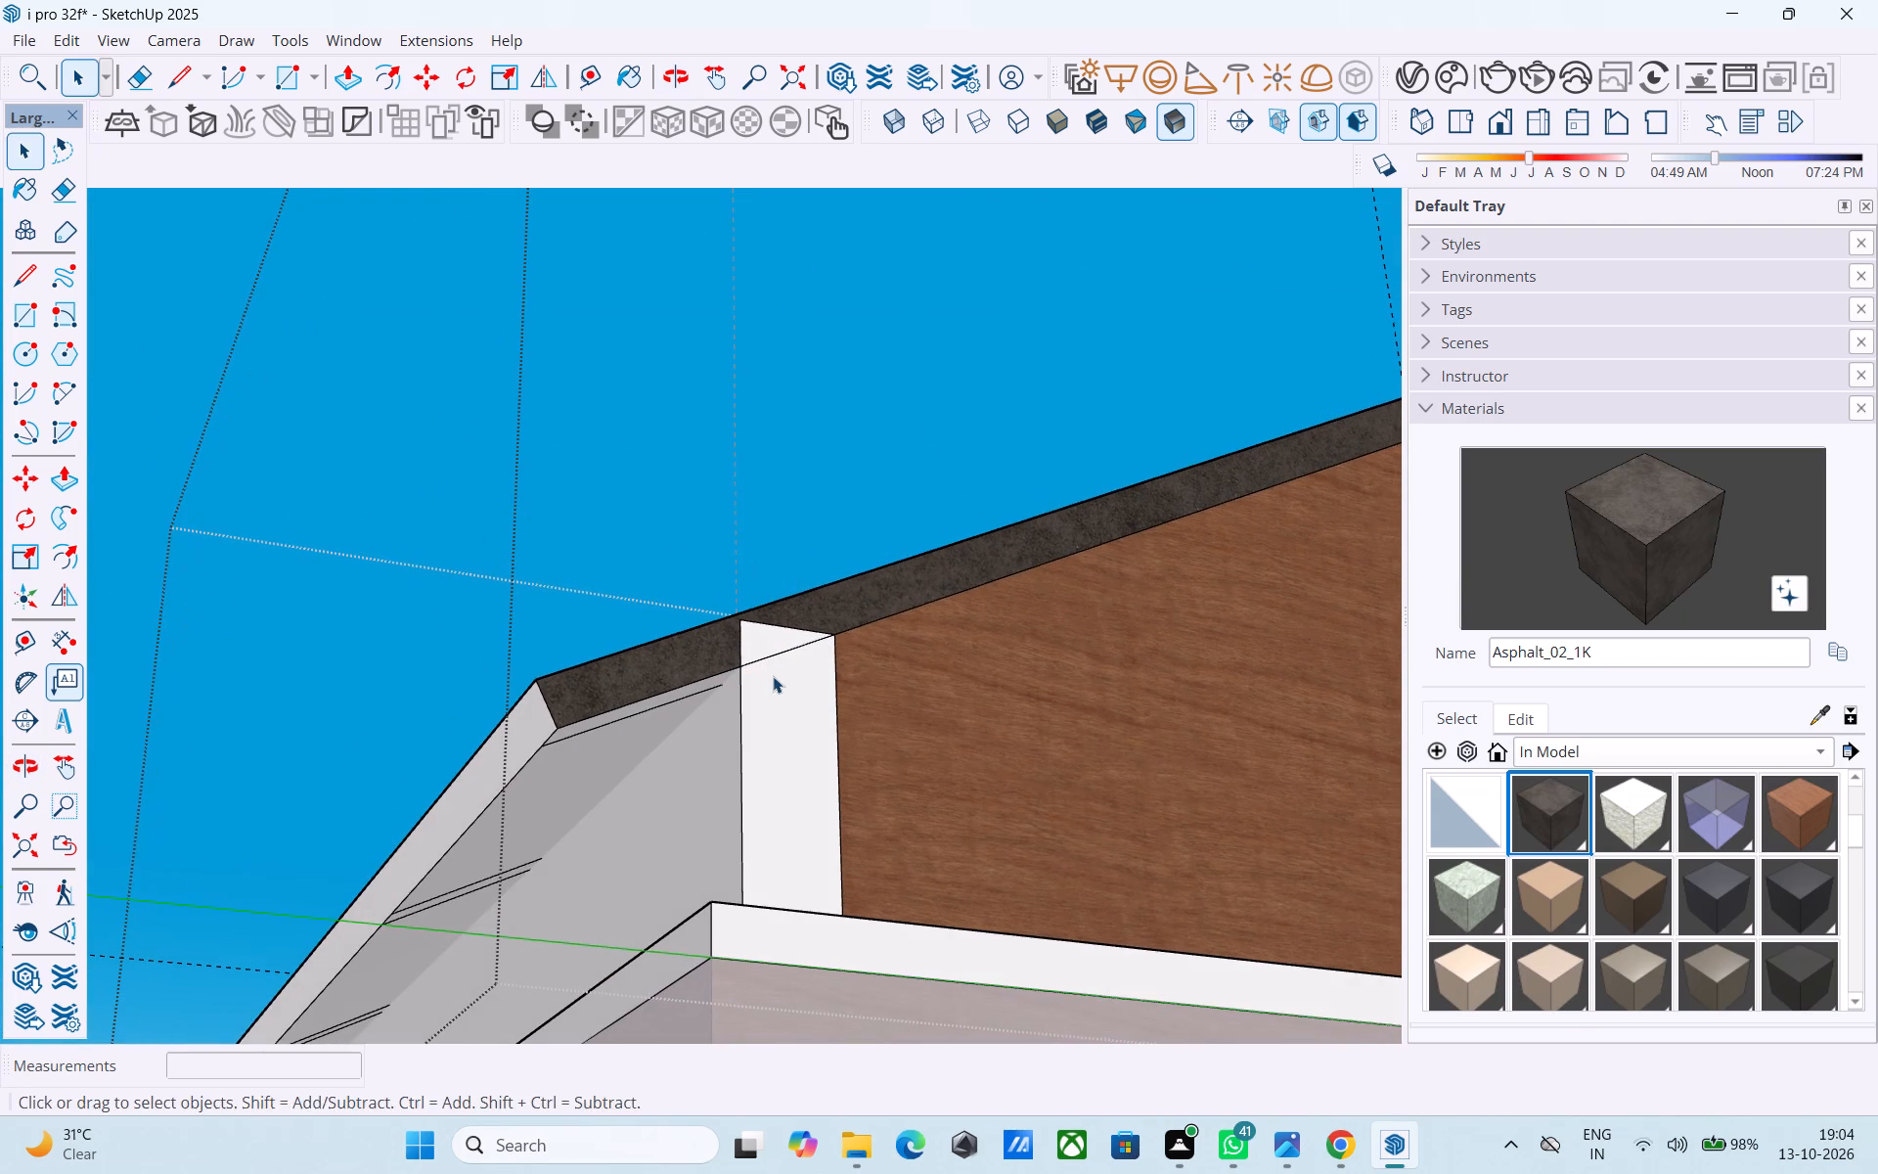
key("l")
scroll(765, 676, "up", 4)
left_click(723, 651)
scroll(715, 707, "down", 4)
middle_click_drag(476, 828, 1125, 449)
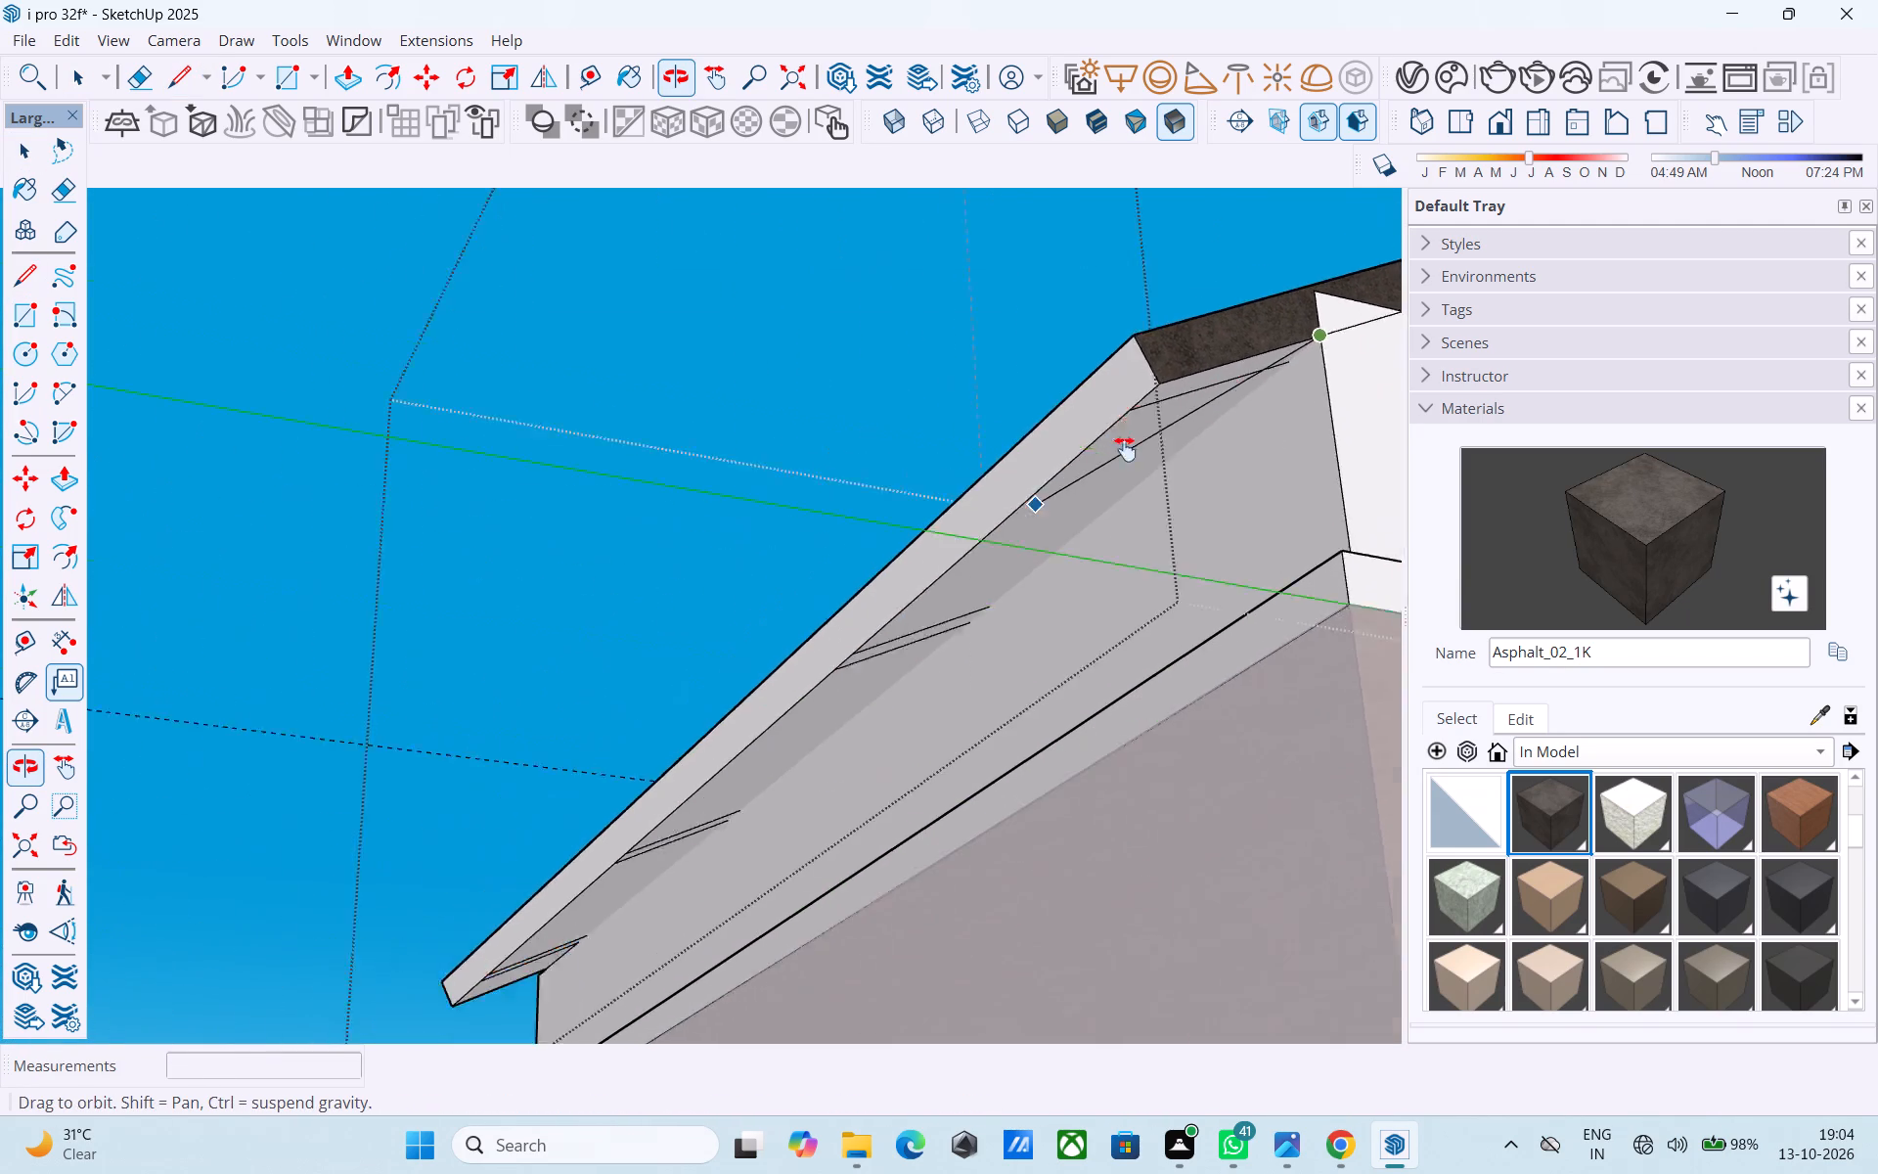
middle_click_drag(1125, 449, 1126, 449)
middle_click_drag(827, 820, 977, 624, "shift")
scroll(657, 779, "up", 13)
middle_click_drag(807, 804, 1286, 683)
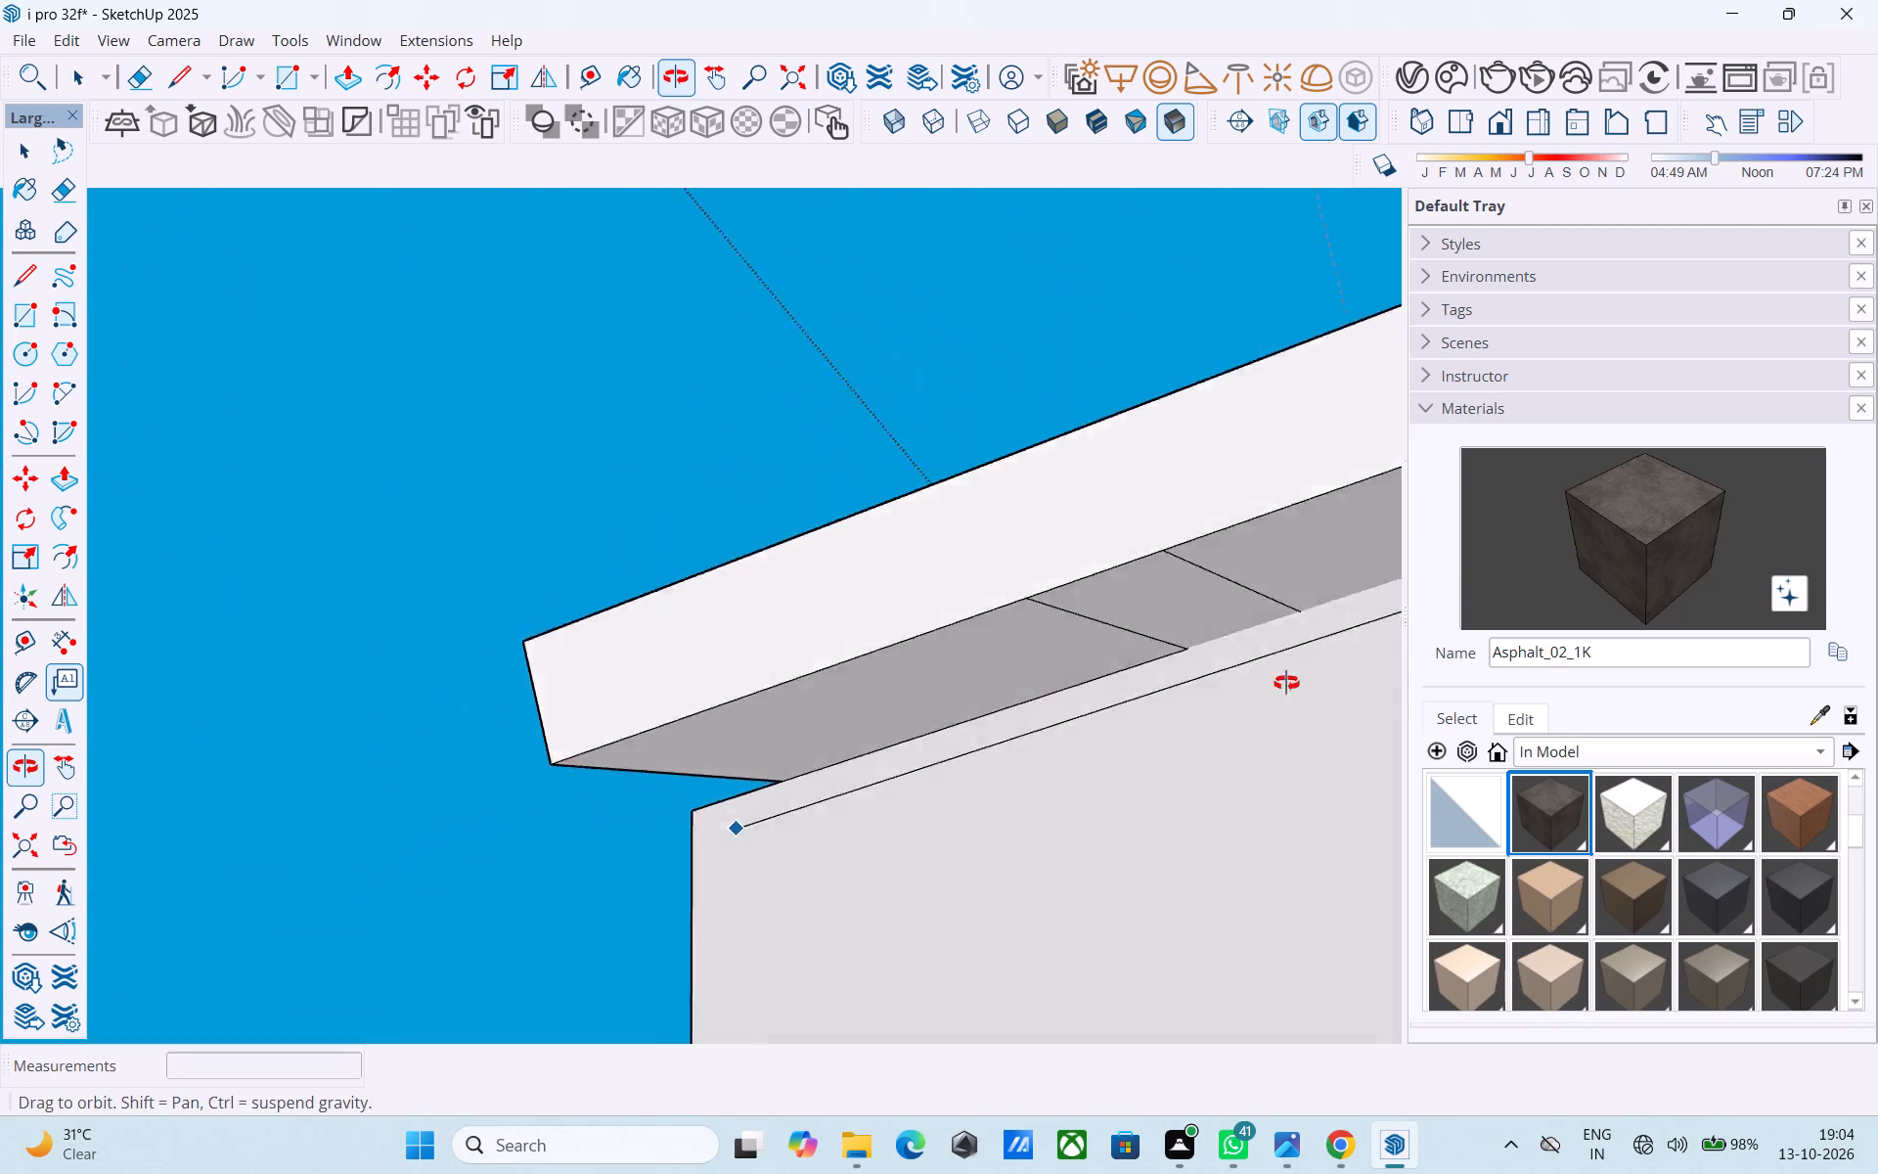
middle_click_drag(1286, 683, 1494, 661)
middle_click_drag(423, 835, 596, 711)
scroll(582, 682, "down", 10, "shift")
middle_click_drag(752, 826, 723, 825)
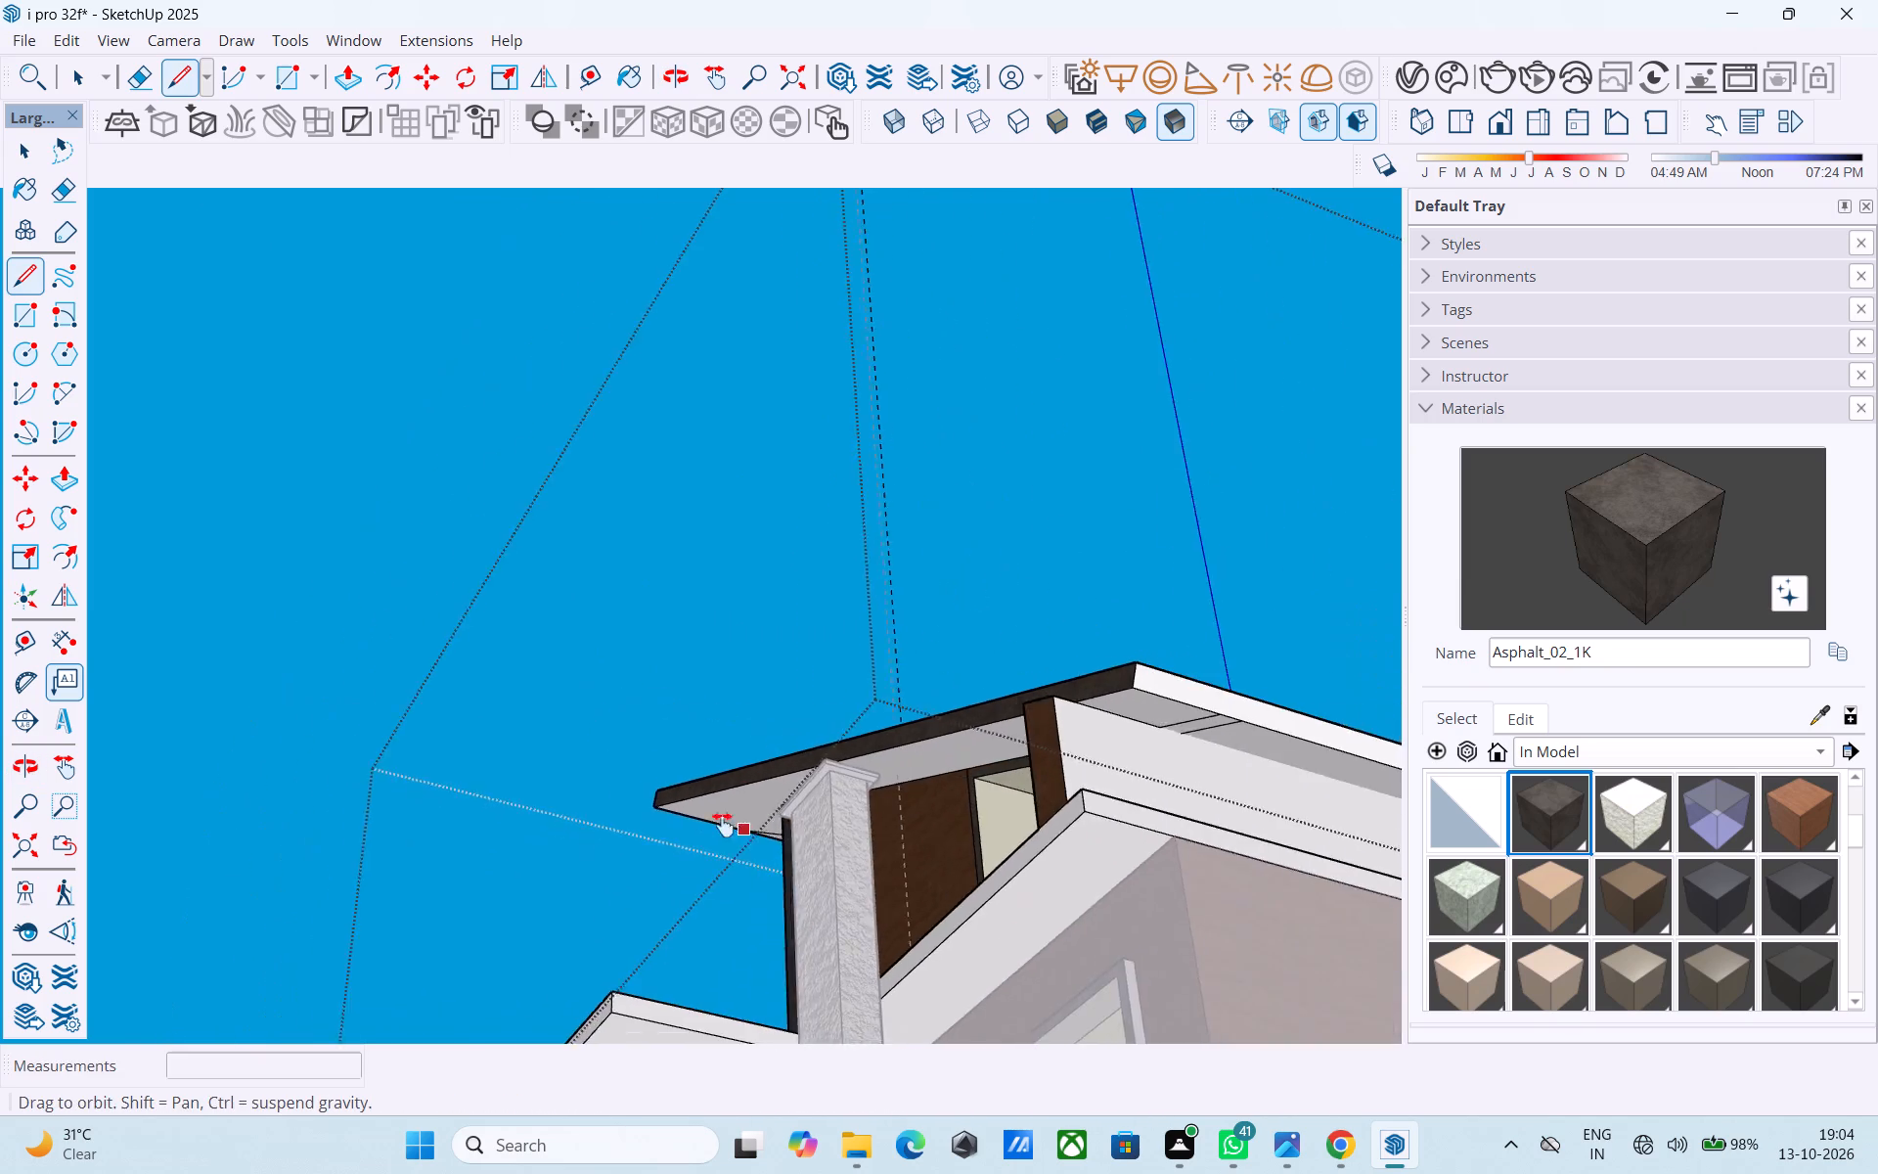
middle_click_drag(723, 825, 412, 854)
scroll(641, 808, "up", 9)
scroll(539, 727, "up", 4)
left_click(444, 625)
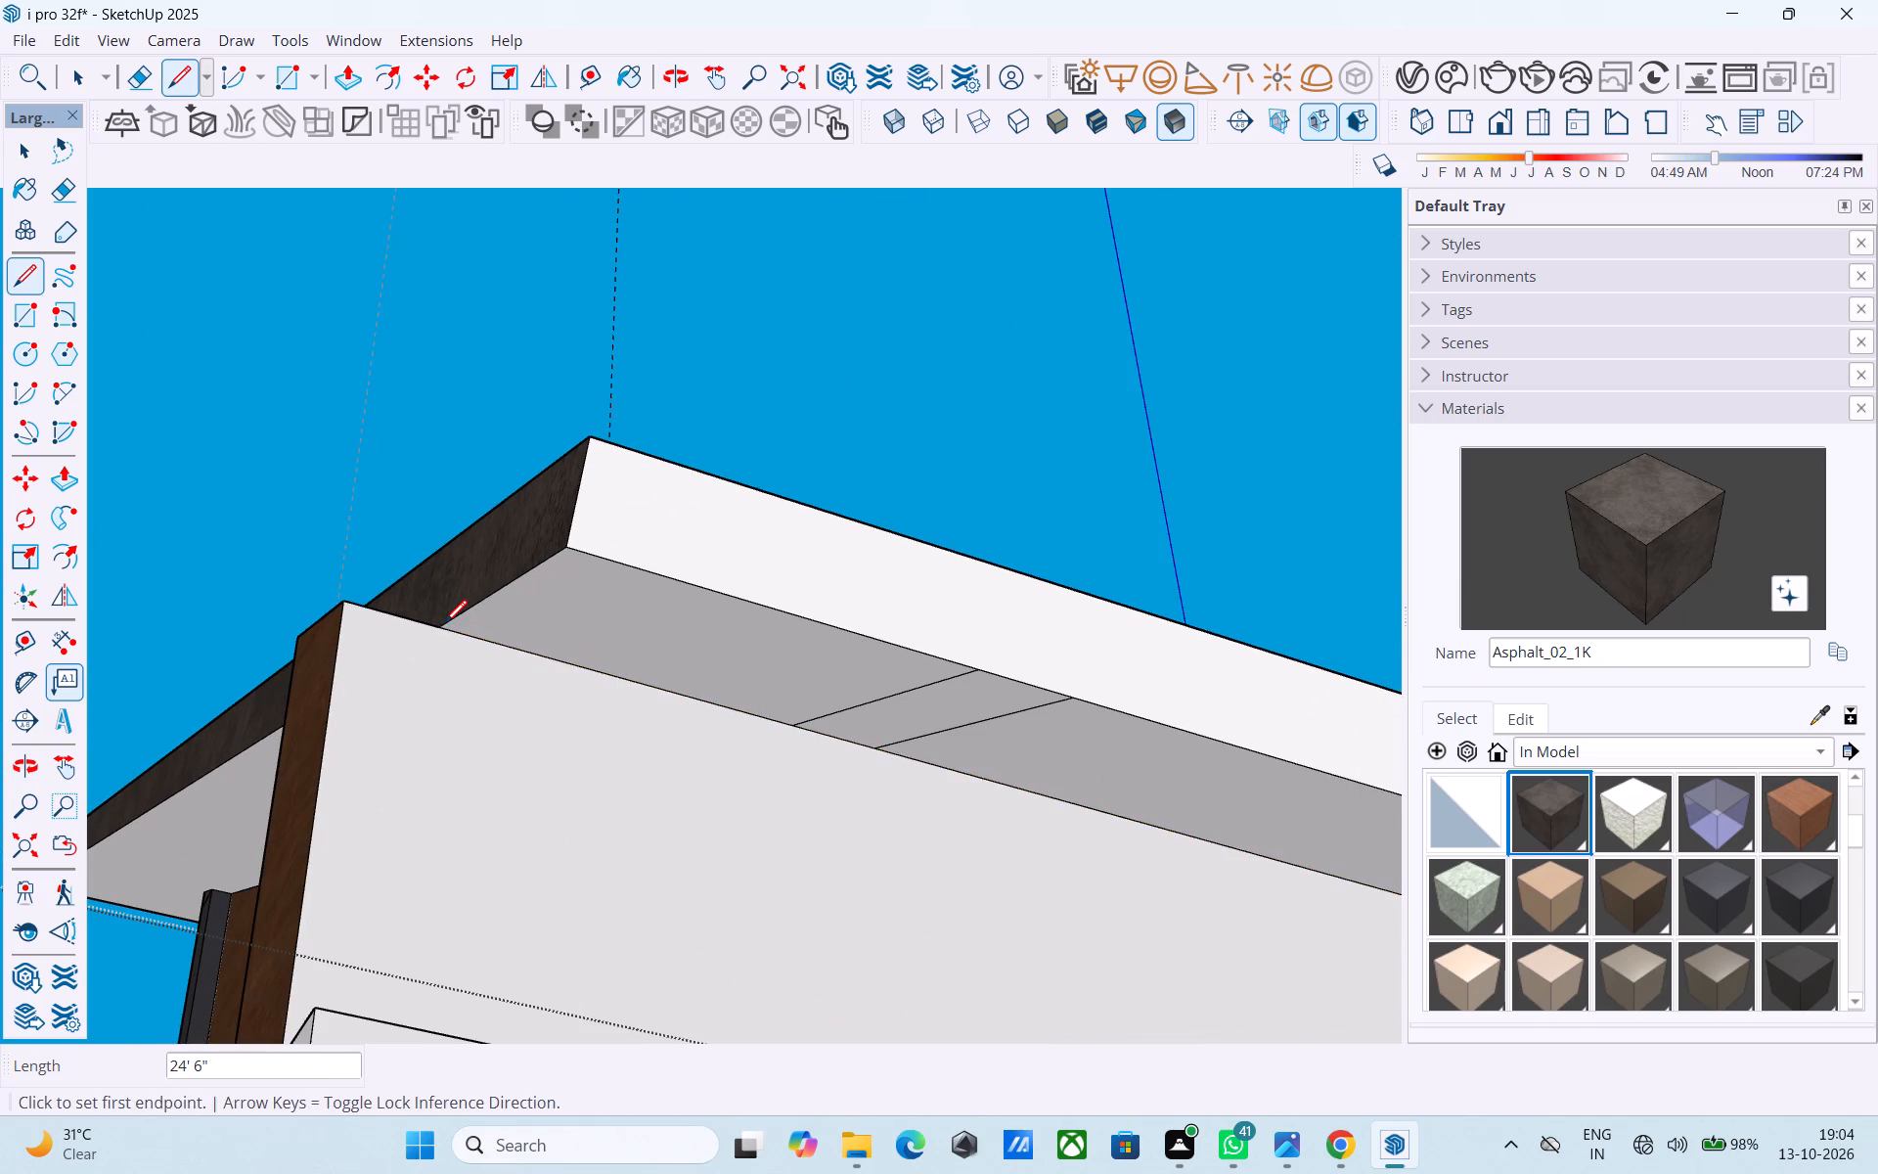
scroll(447, 630, "down", 4)
middle_click_drag(447, 653, 582, 1031)
middle_click_drag(411, 750, 450, 949)
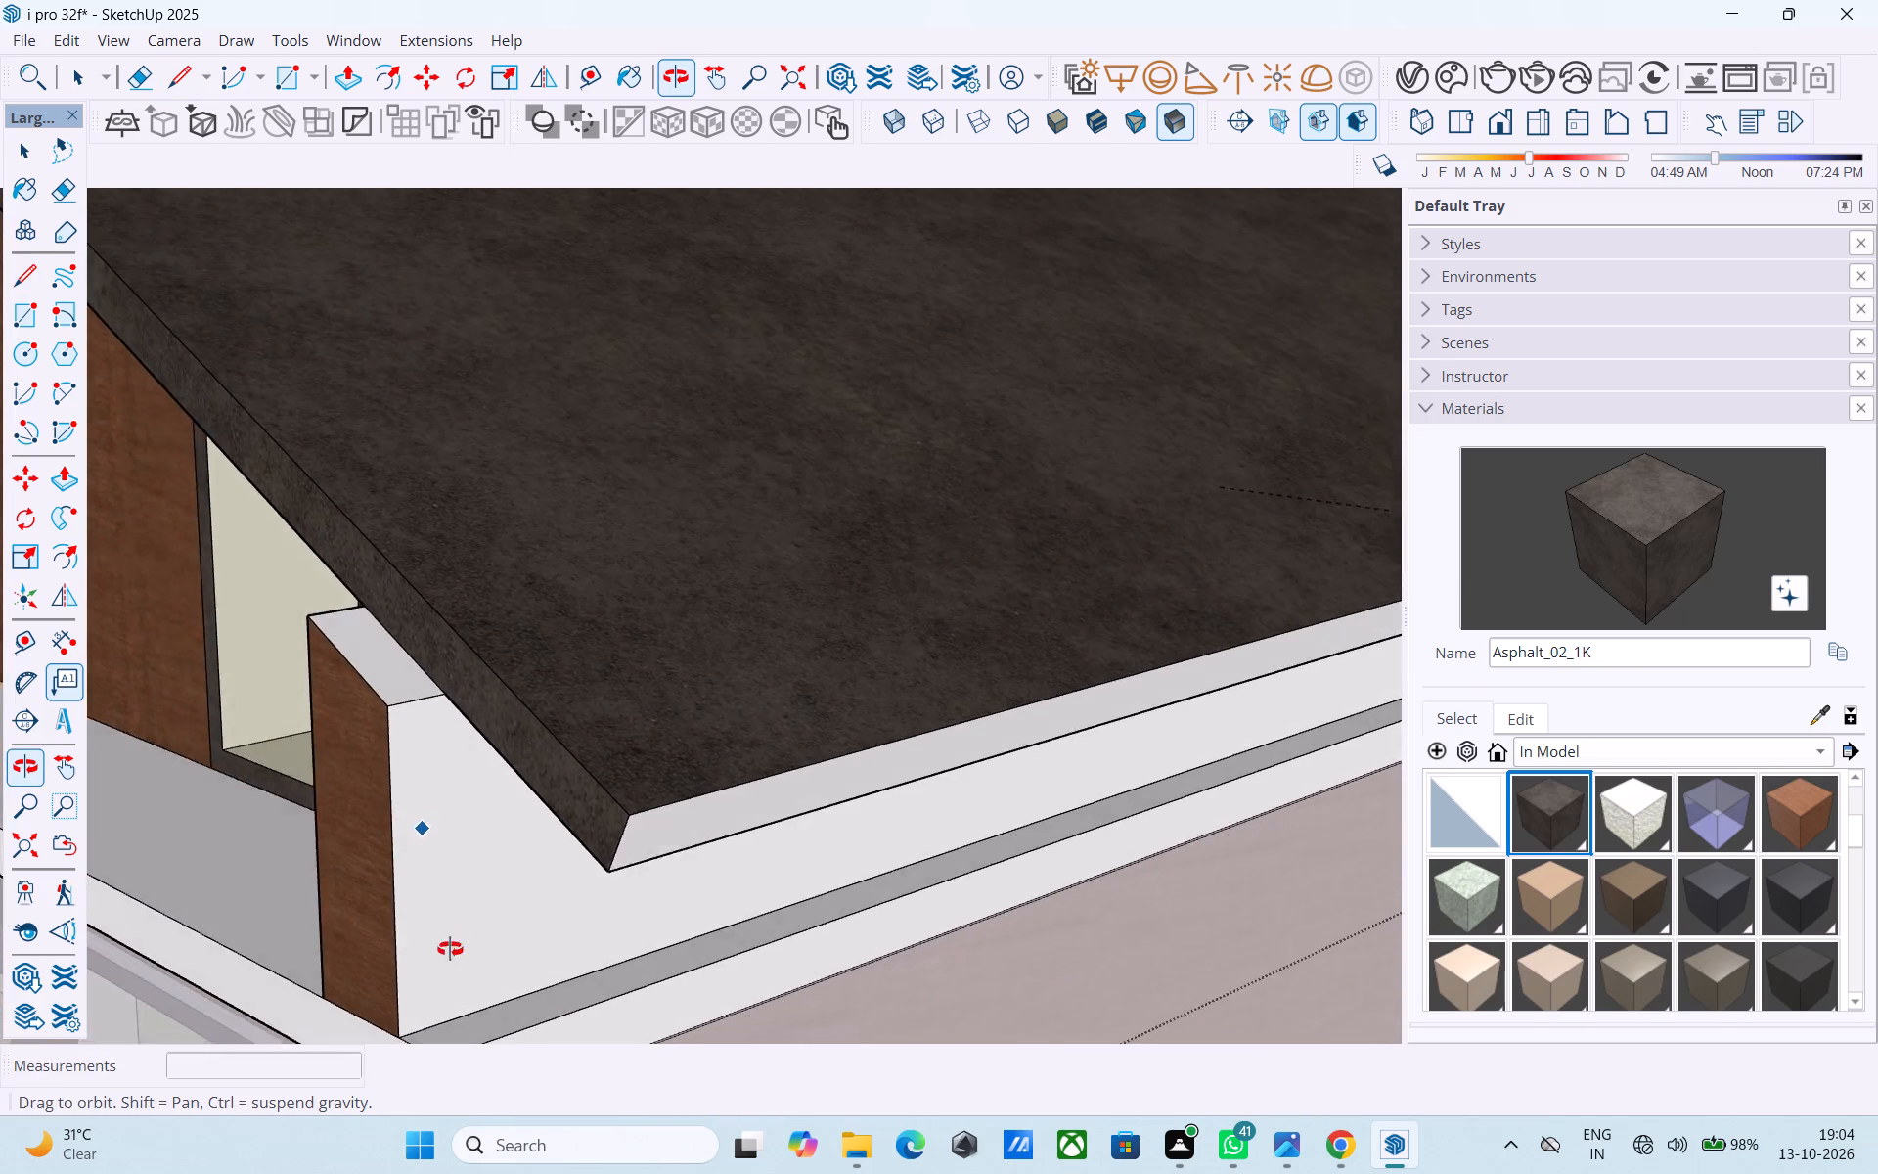
Push/pull the plywood face of the rear corner wall inward until it is flush beneath the roof's side edge.
middle_click_drag(450, 949, 443, 953)
middle_click_drag(438, 783, 756, 758)
scroll(400, 732, "up", 5)
key("space")
left_click(366, 753)
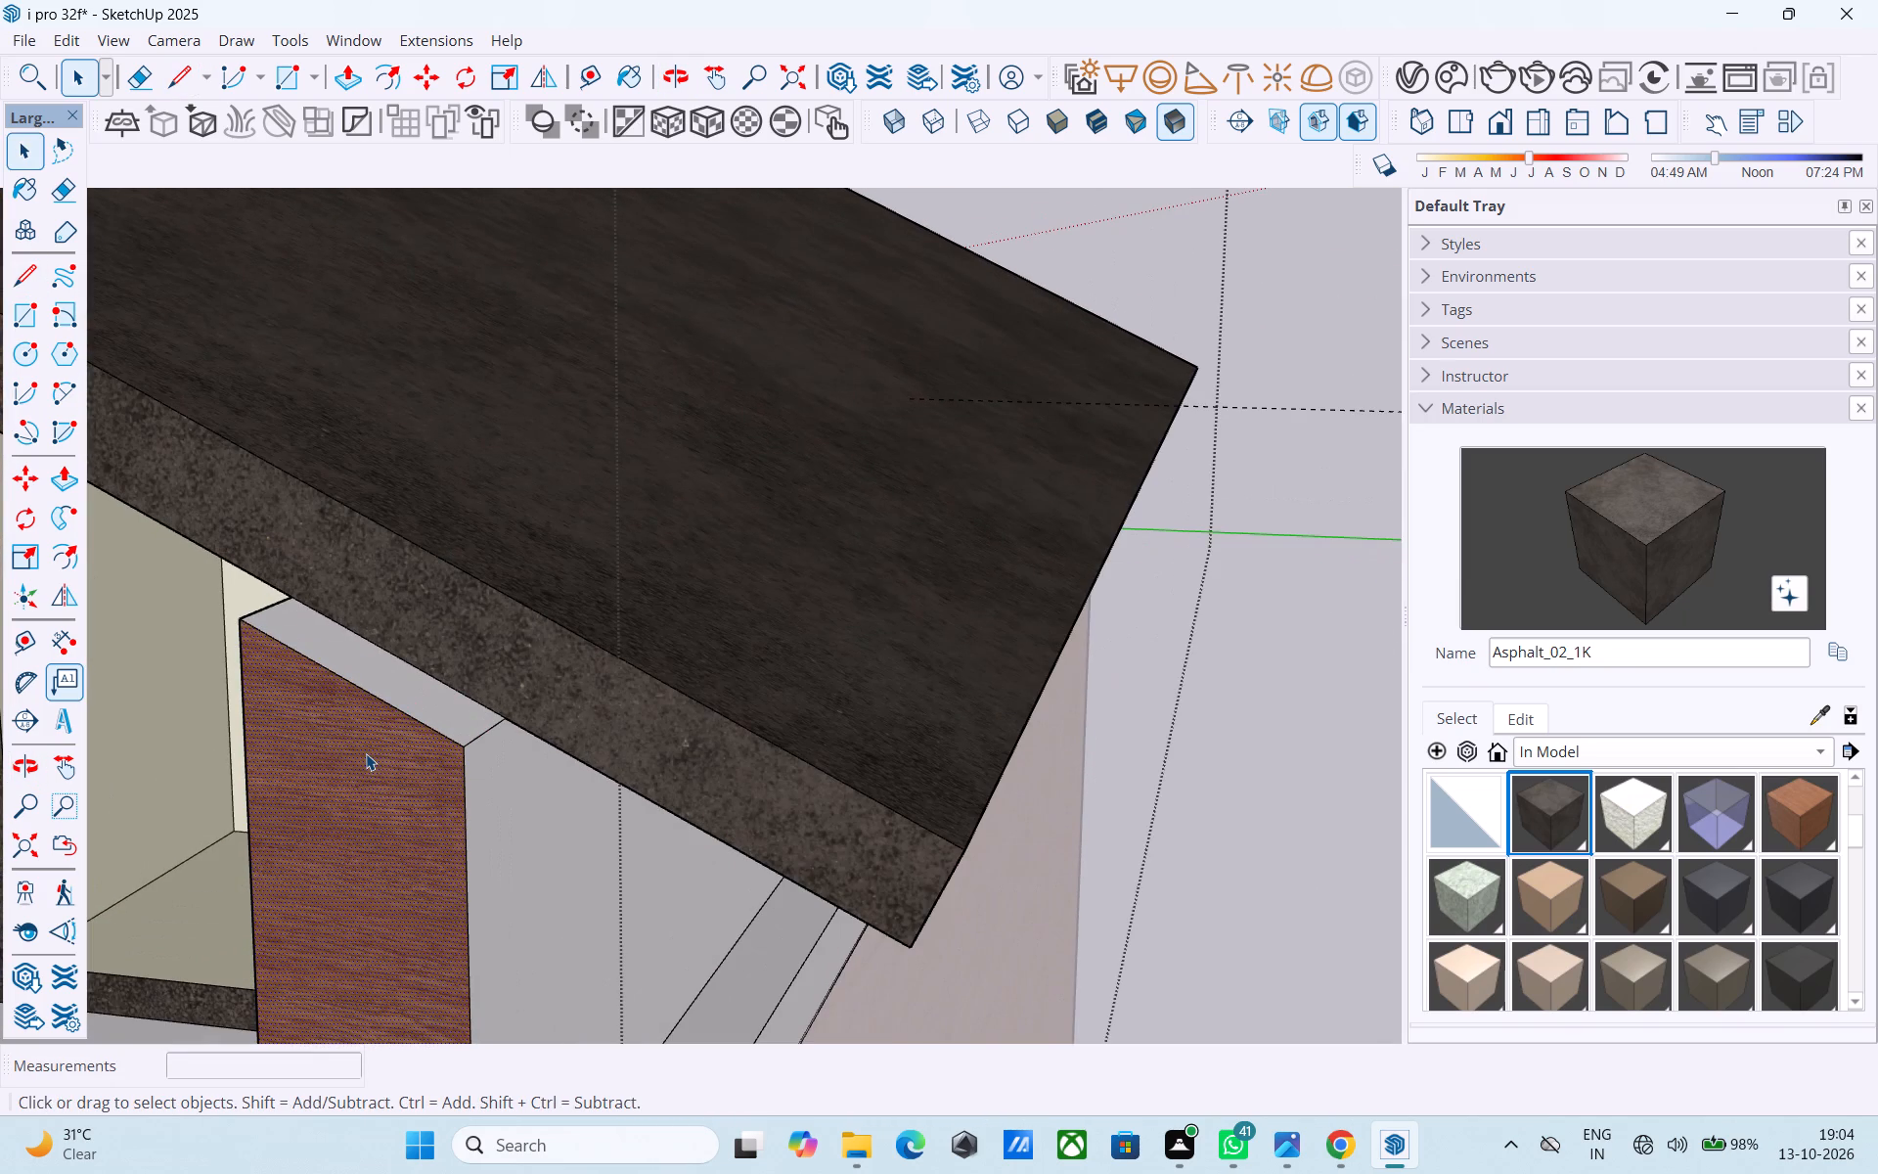
key("p")
left_click(366, 753)
left_click_drag(445, 647, 455, 638)
key("space")
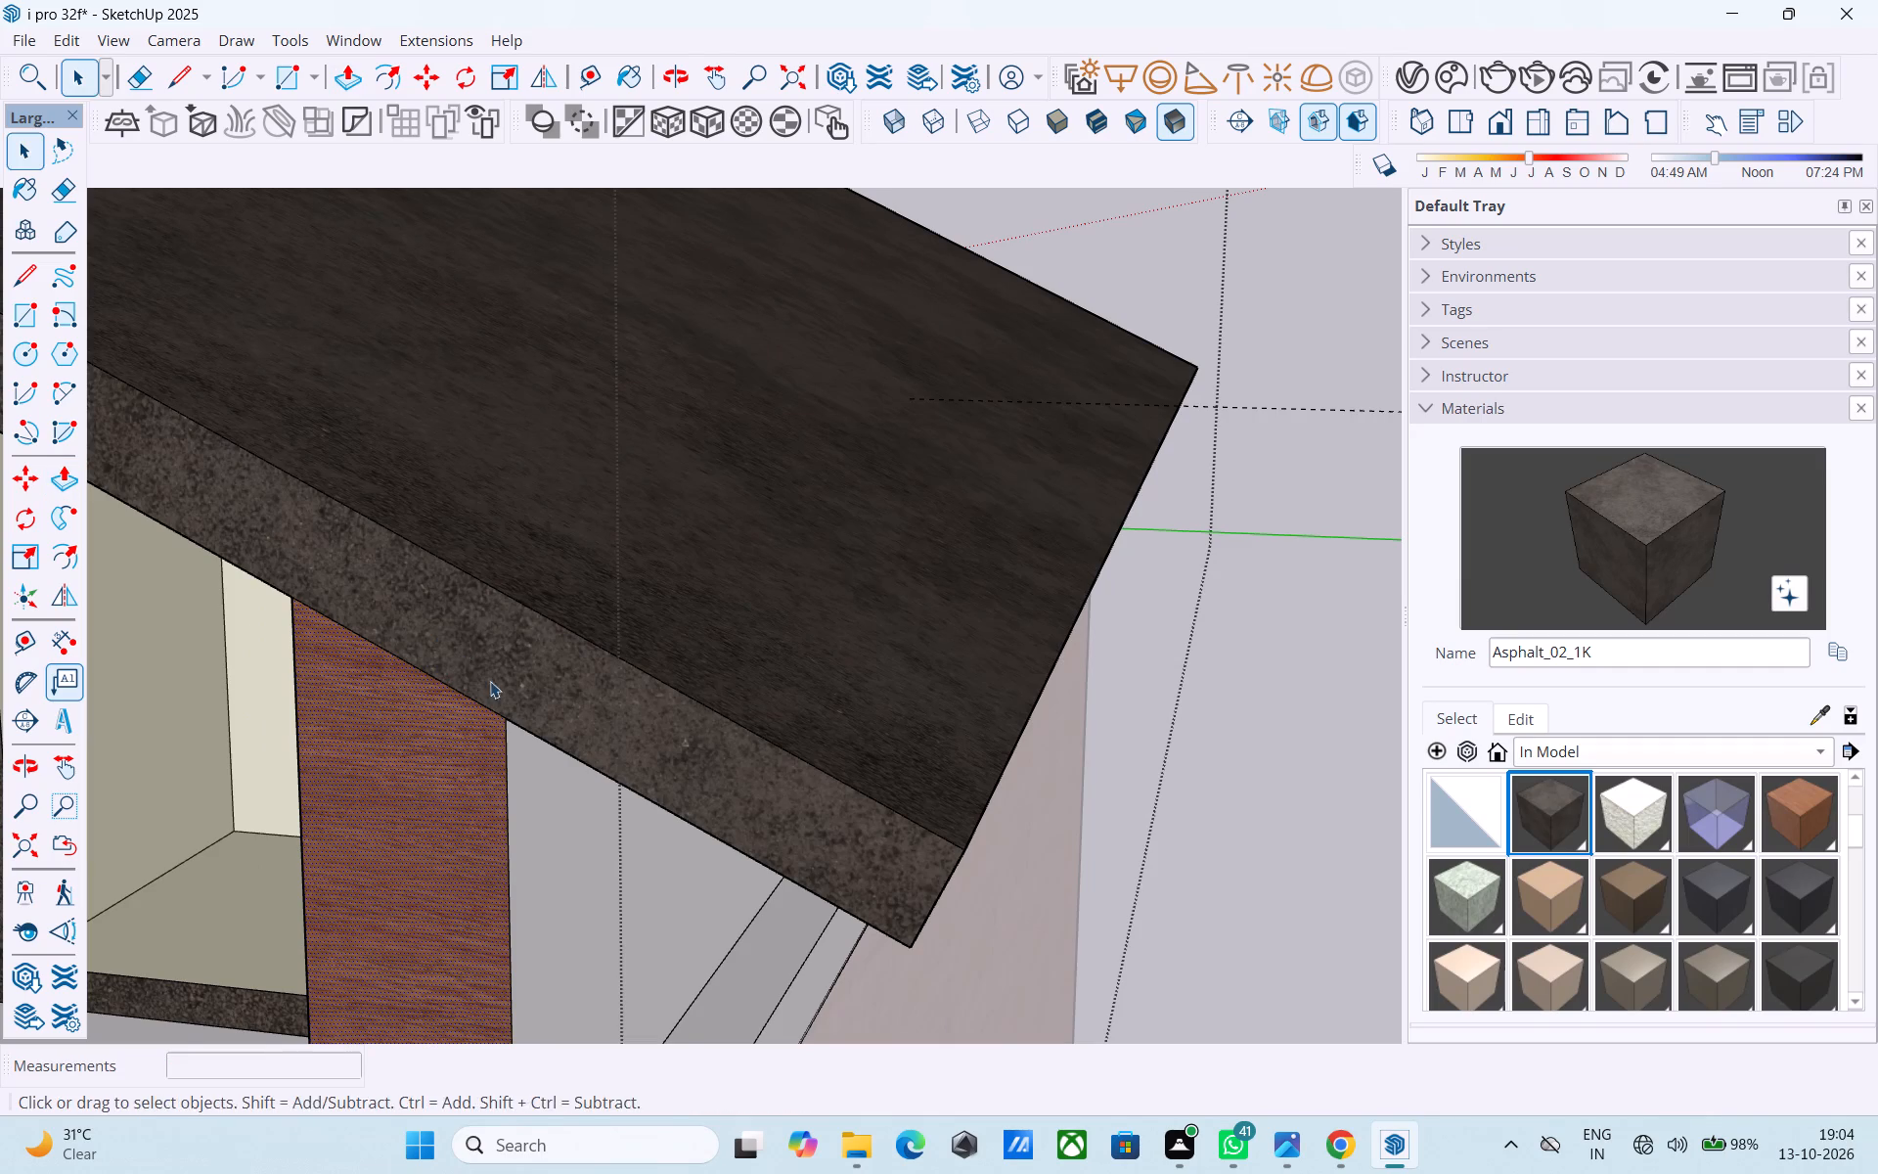
Erase the leftover edges where the top of the white rear corner strip overlaps the sloping roof's side.
middle_click_drag(491, 683, 129, 455)
scroll(296, 441, "down", 11)
middle_click_drag(557, 595, 0, 573)
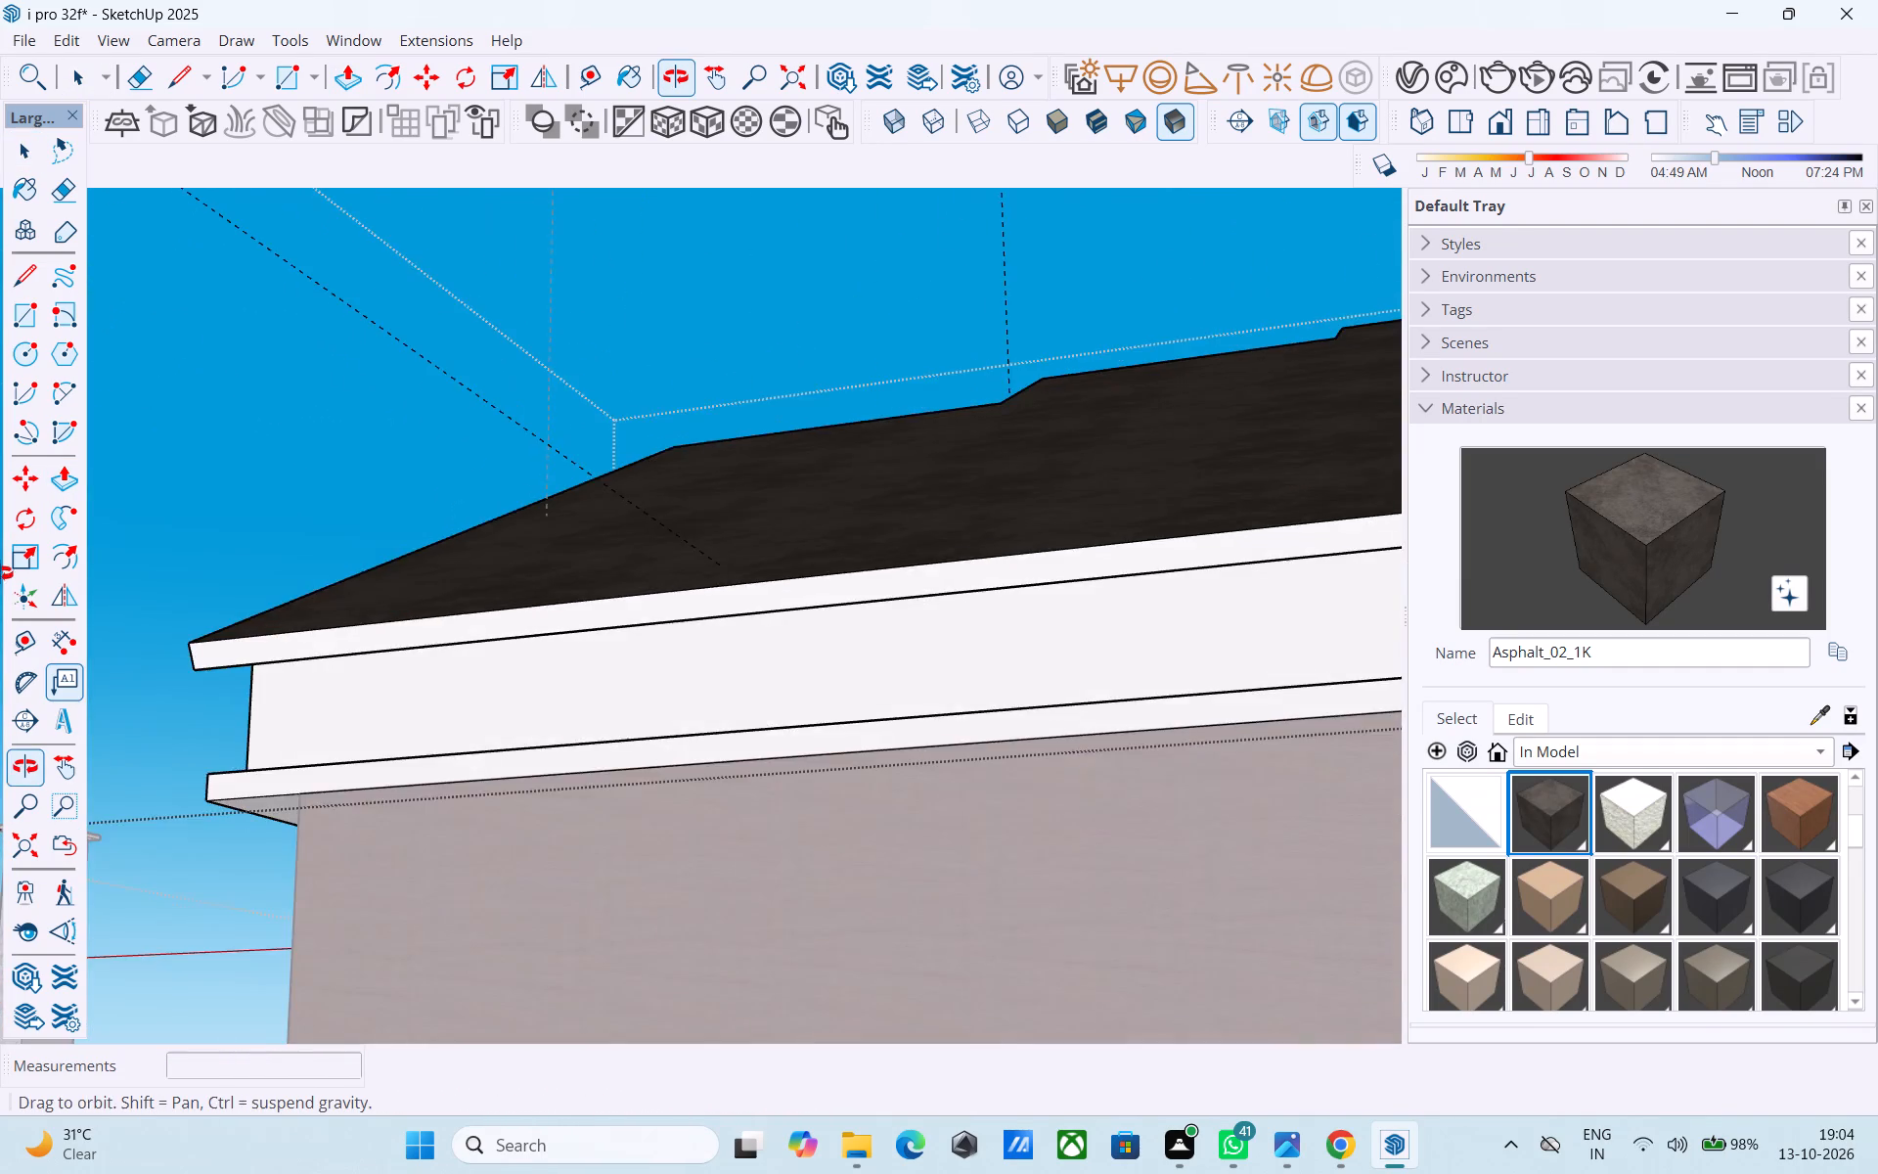
middle_click_drag(0, 573, 0, 574)
middle_click_drag(618, 491, 95, 570)
scroll(343, 488, "down", 11)
scroll(269, 611, "up", 9)
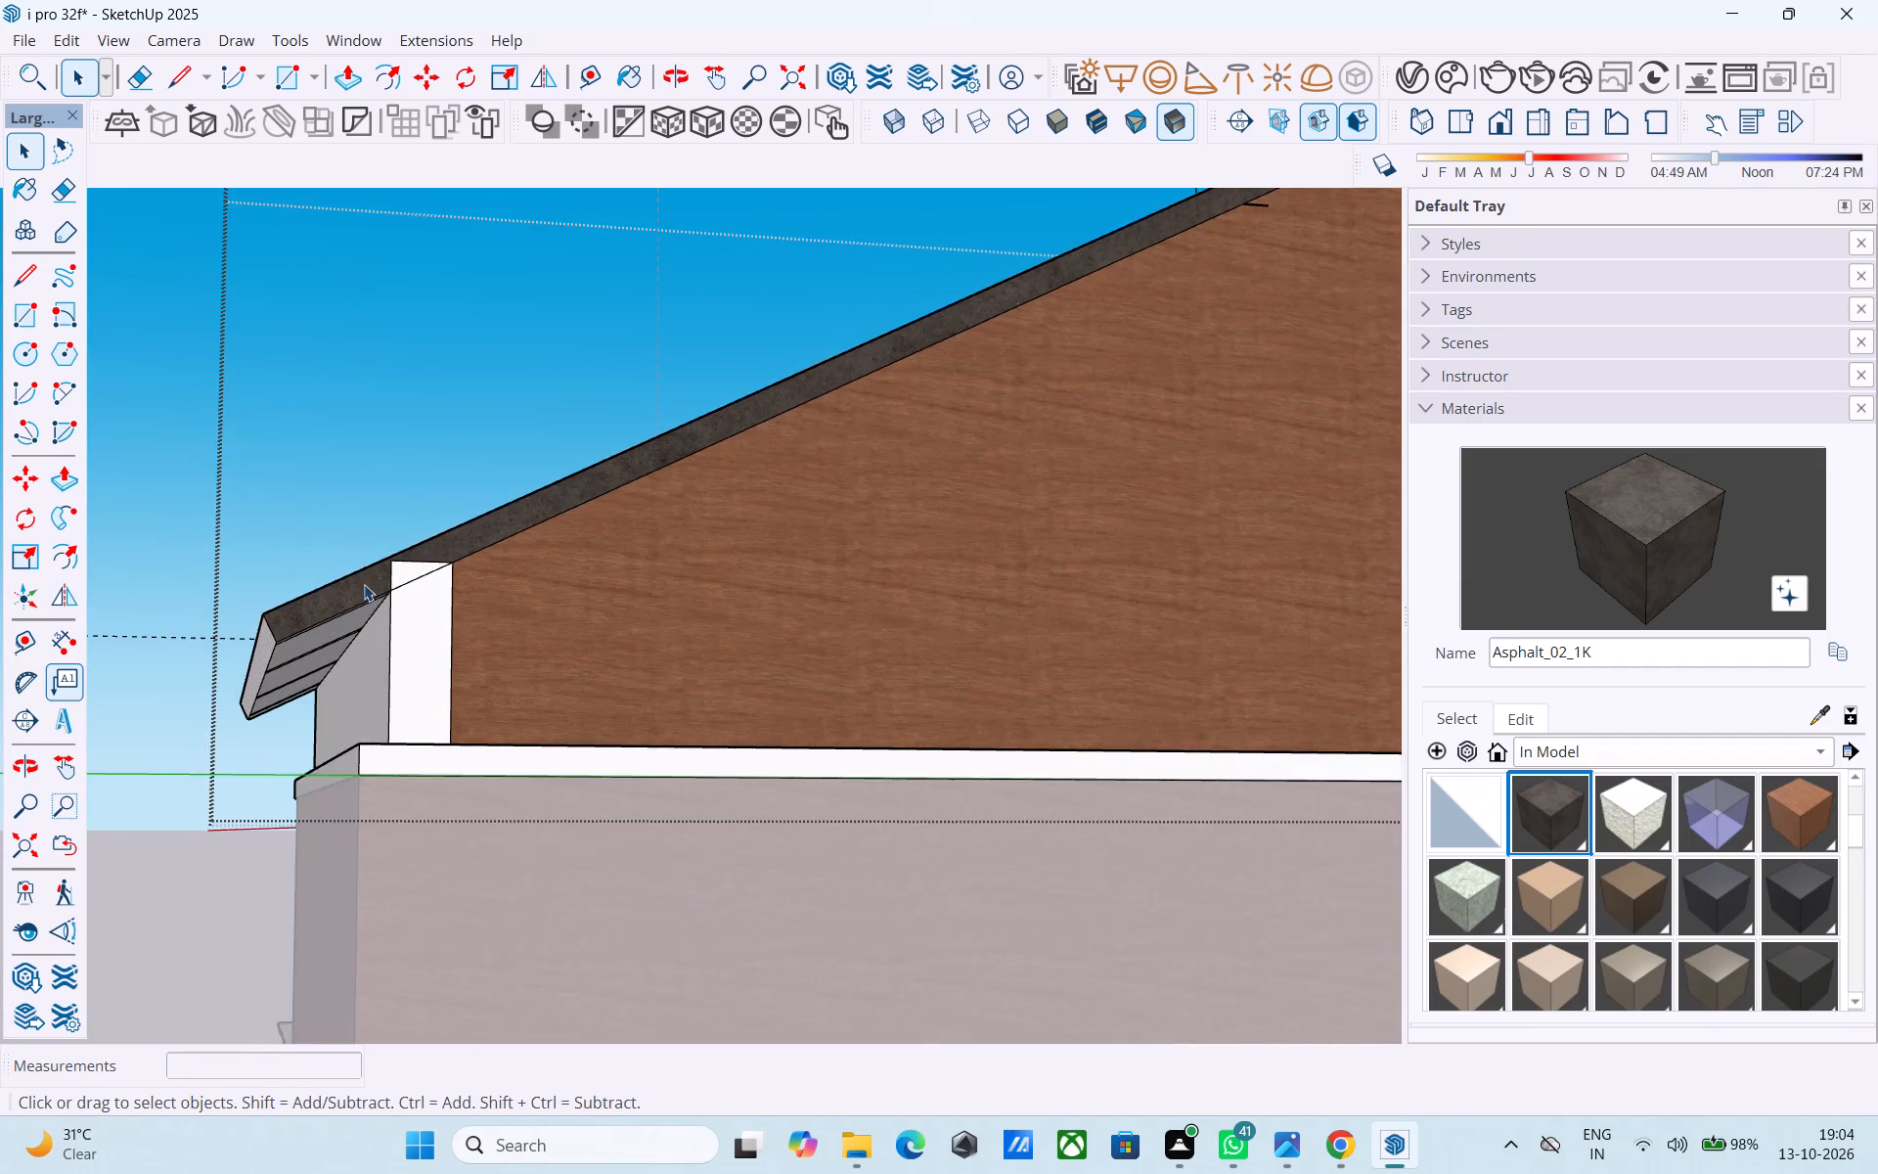
scroll(364, 584, "up", 12)
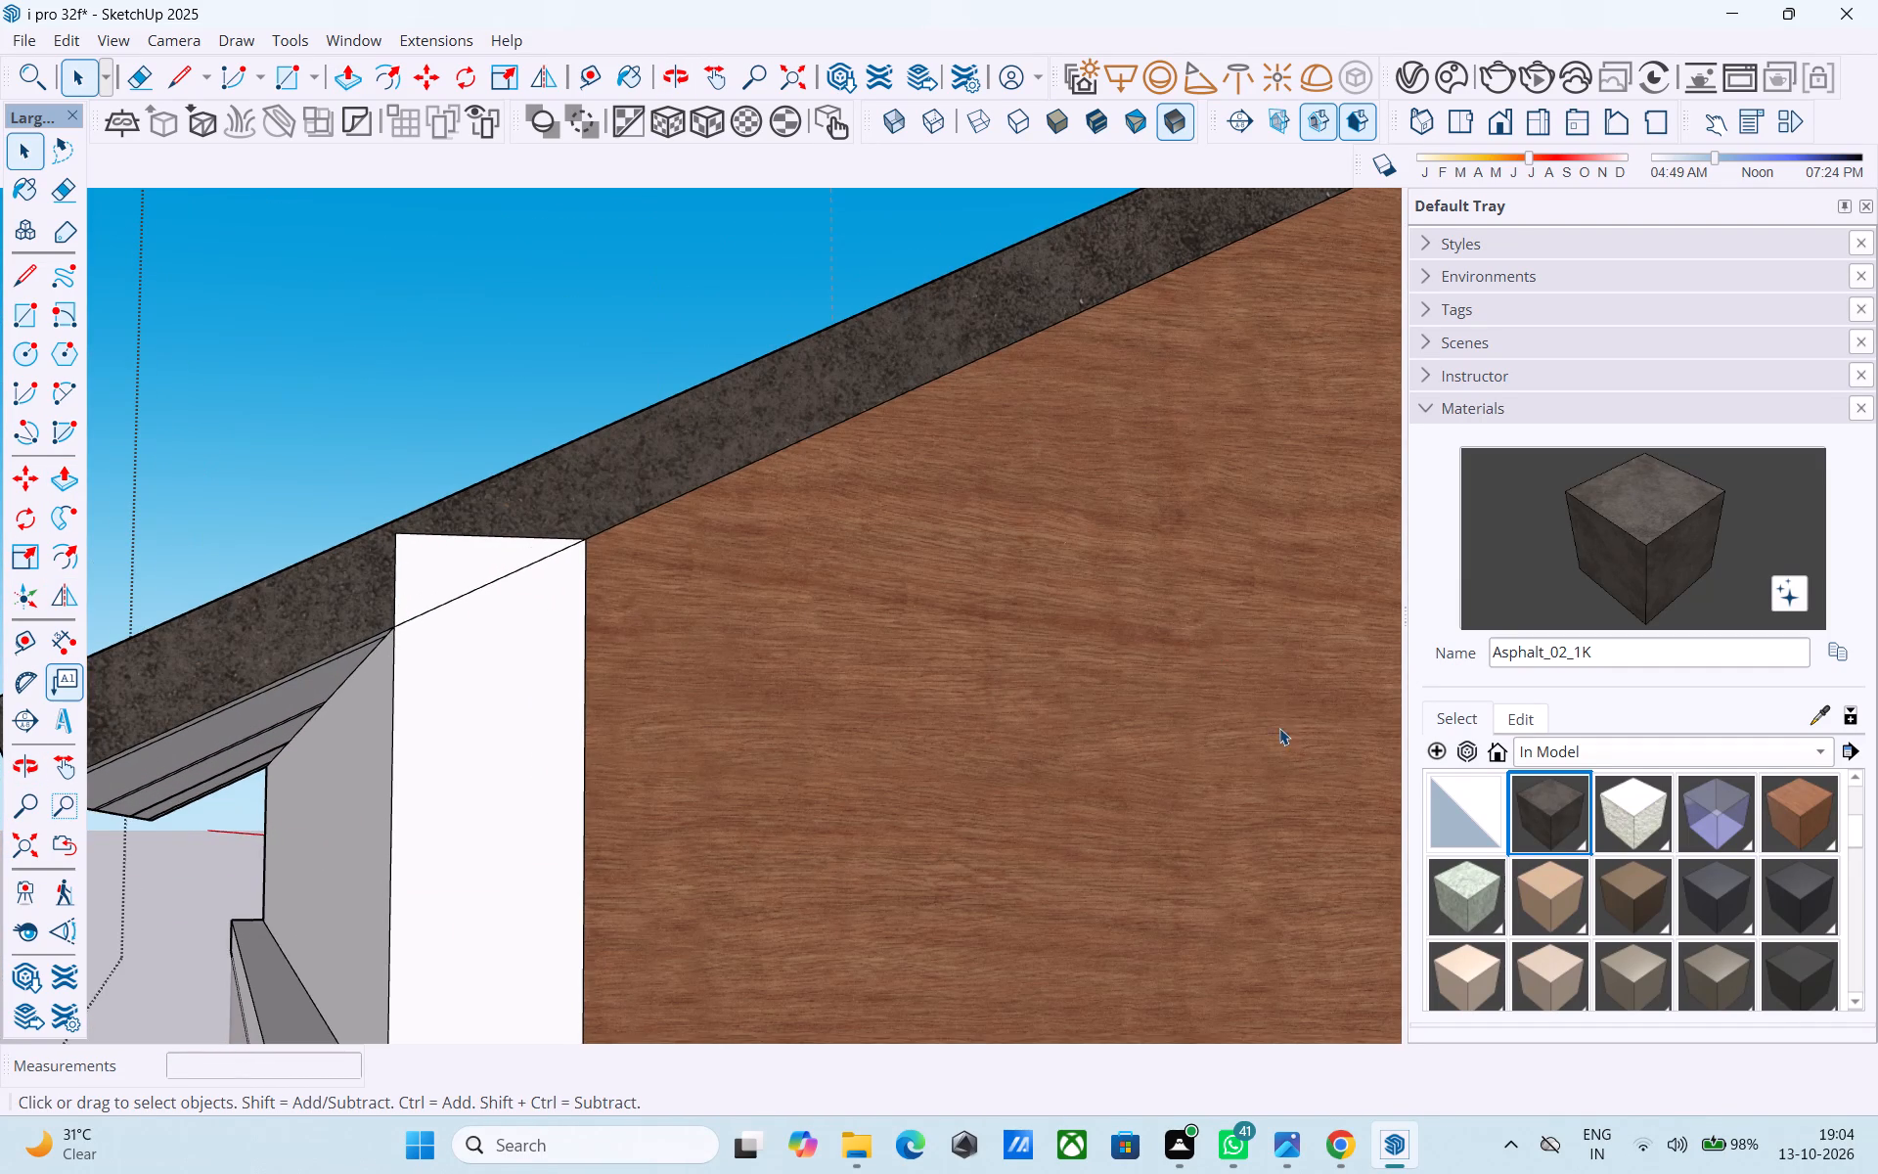
key("e")
left_click_drag(409, 584, 381, 576)
left_click(439, 536)
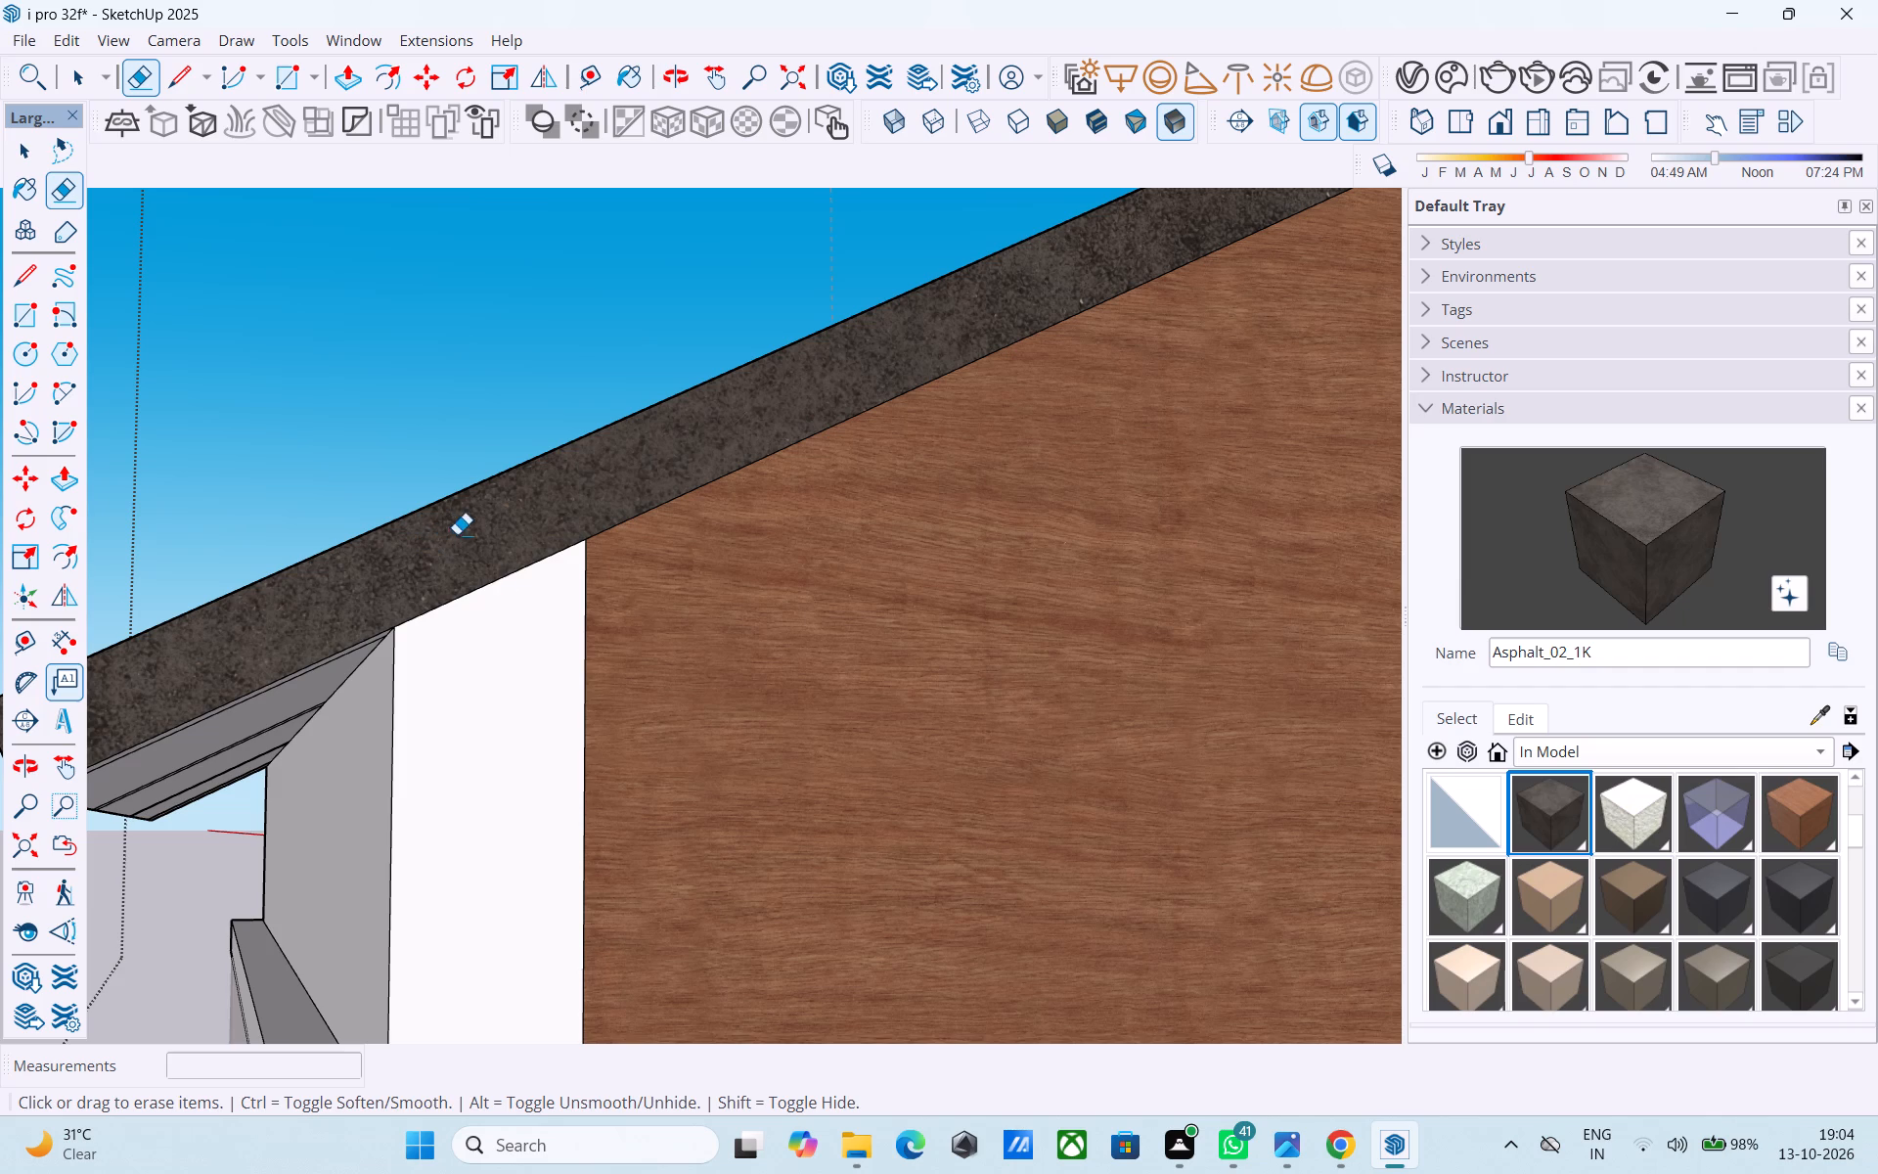
Paint the white rear corner strip and the adjoining upper rear wall with Asphalt_02_1K.
key("space")
left_click(1537, 811)
left_click(499, 752)
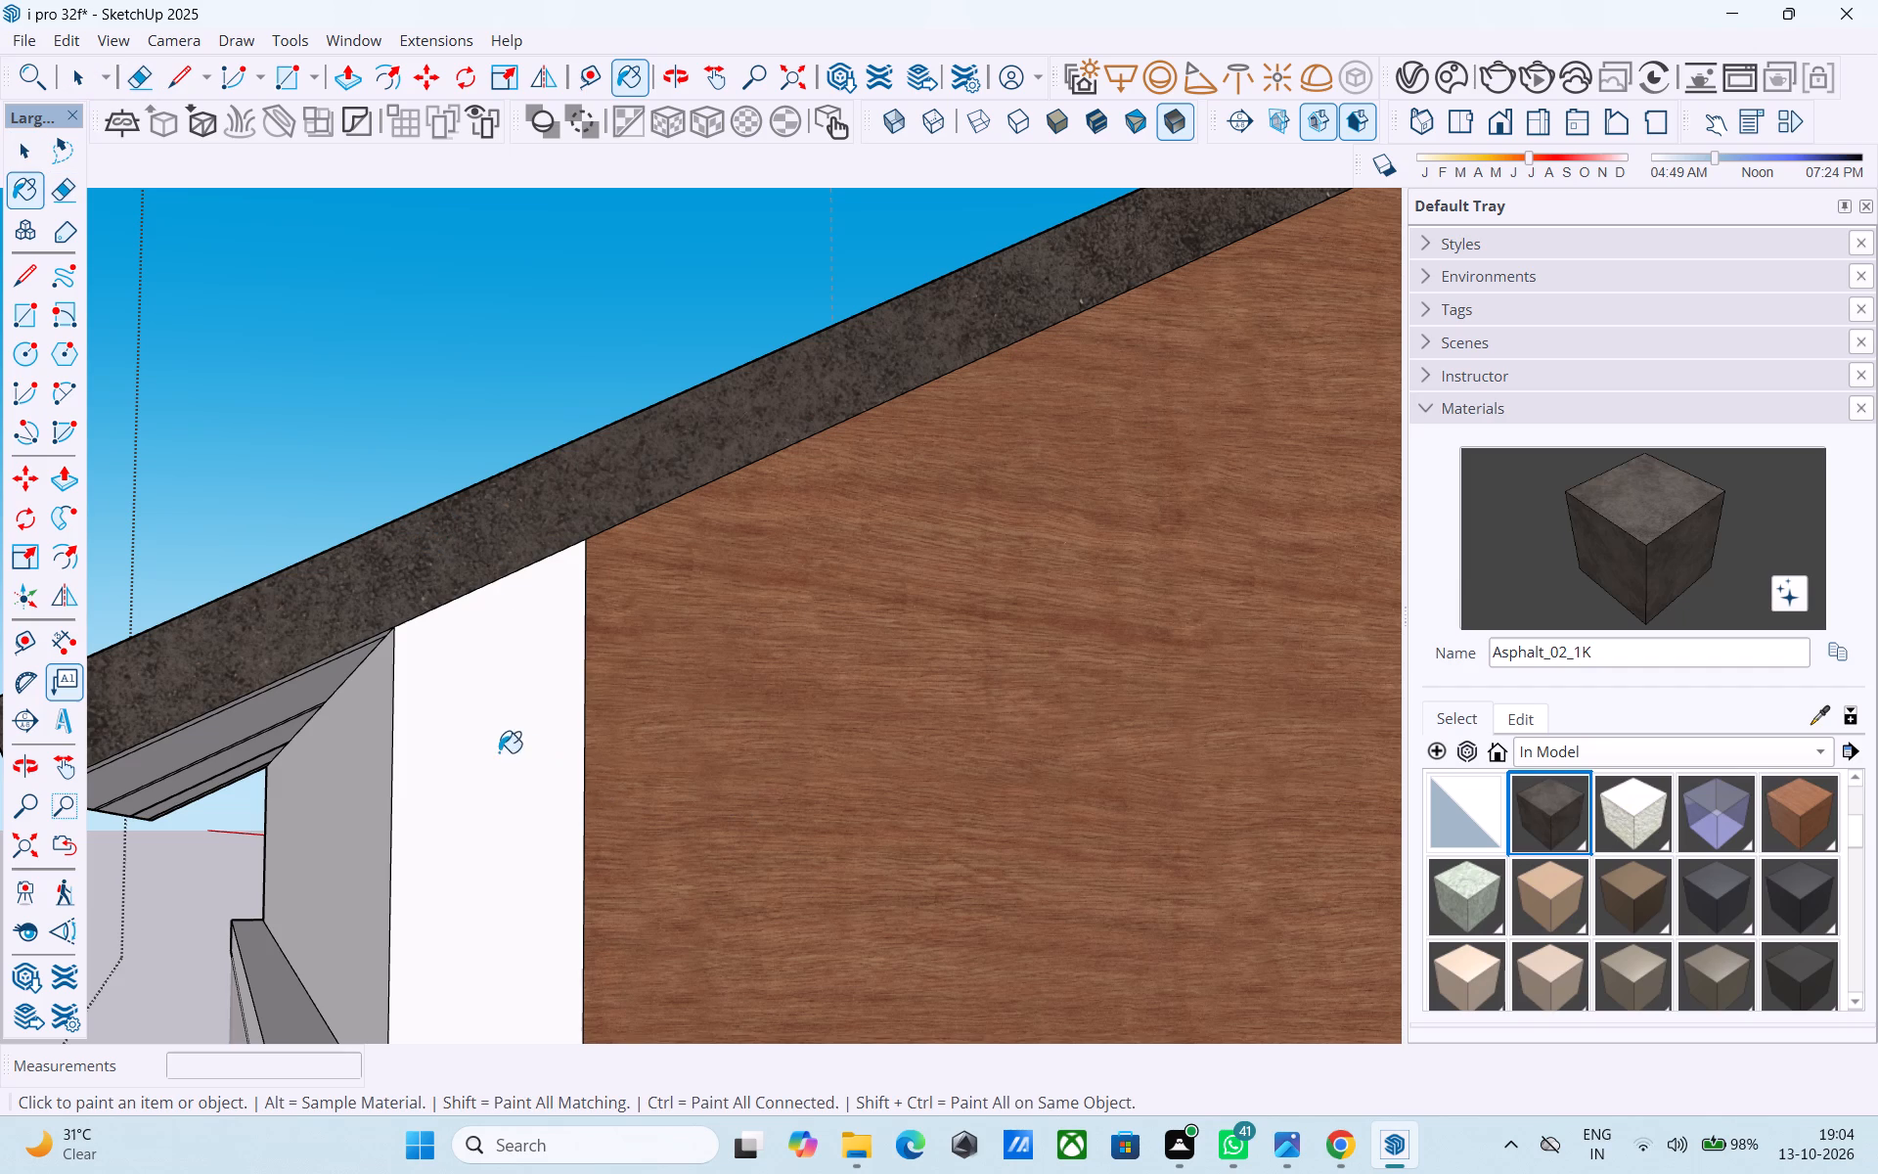
left_click(337, 786)
Erase the parallel dividing lines running along the underside of the rear roof overhang.
middle_click_drag(338, 723, 378, 664)
scroll(365, 654, "up", 3)
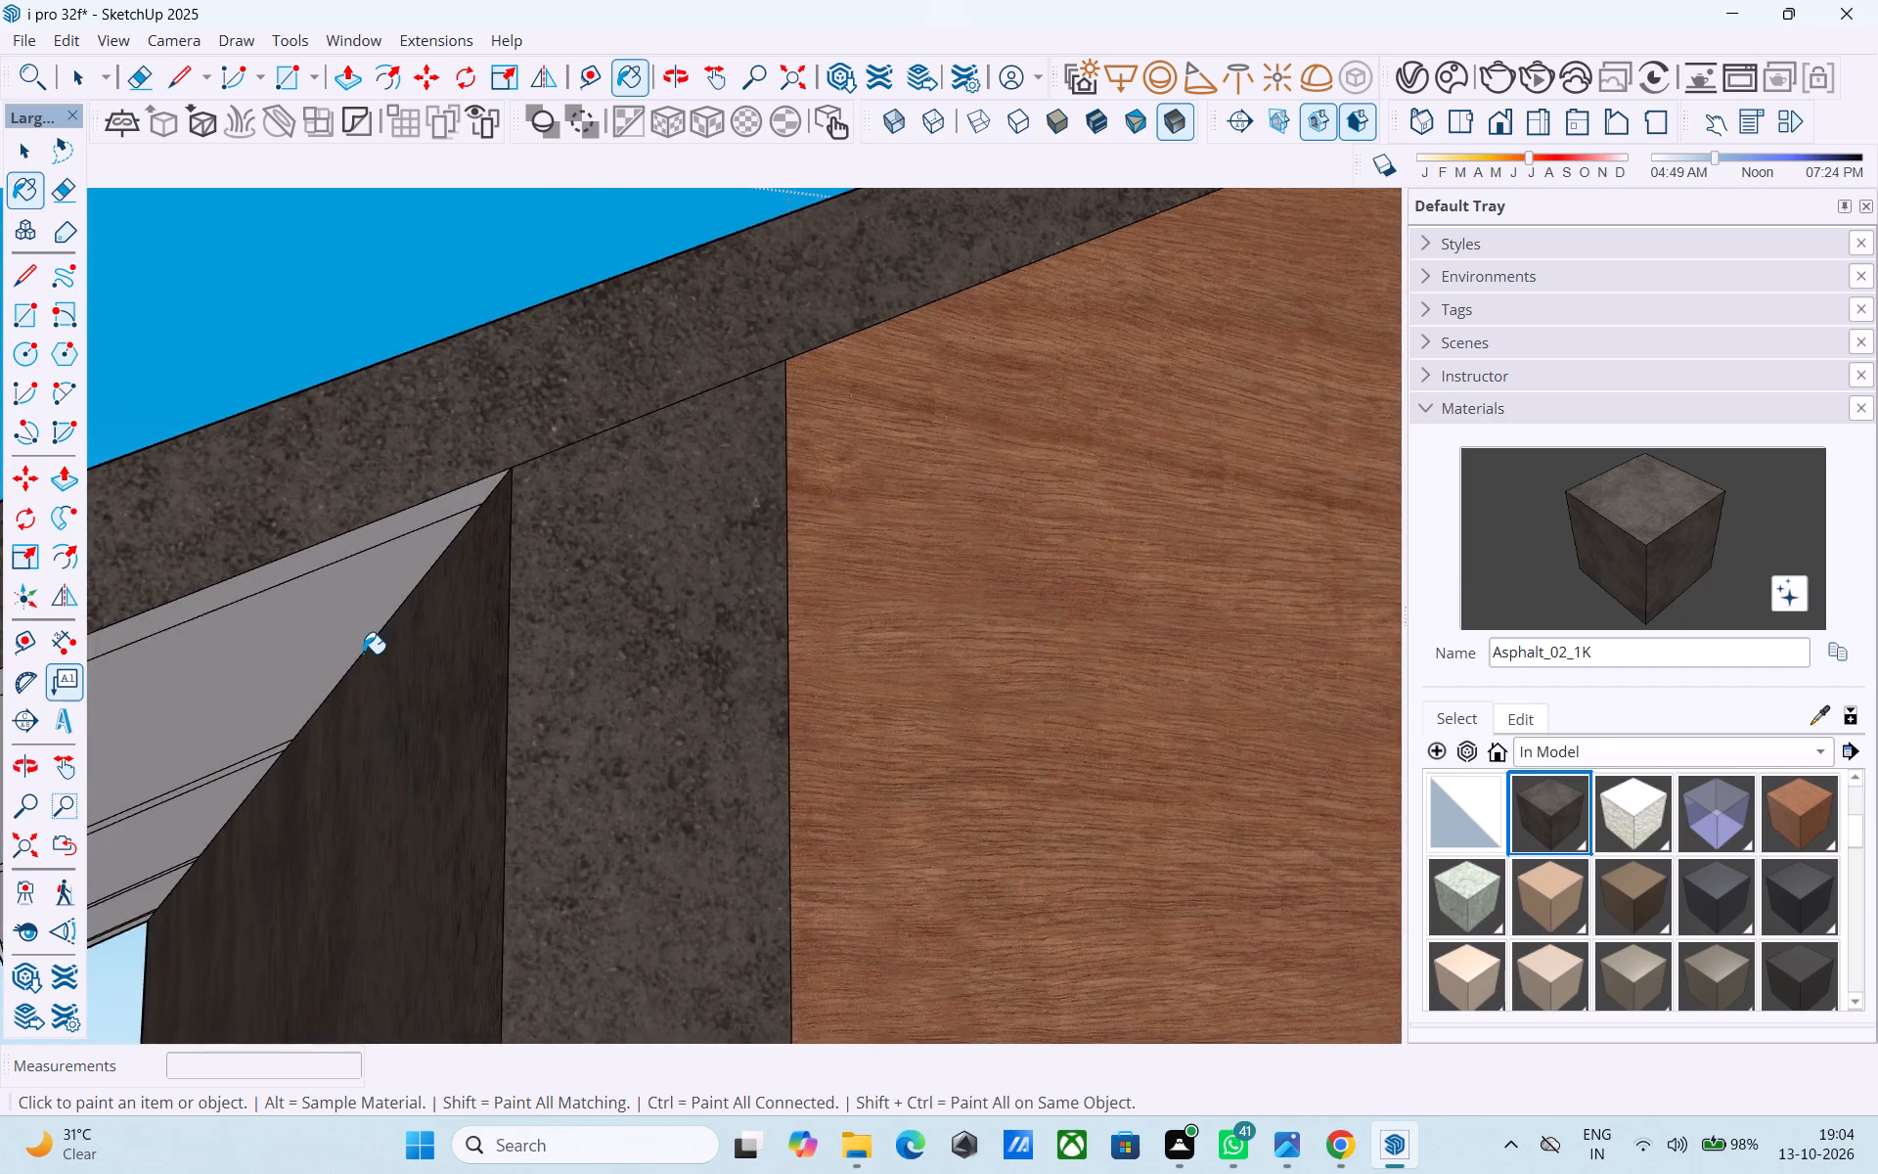
scroll(366, 646, "down", 8)
middle_click_drag(380, 662, 751, 499)
middle_click_drag(810, 586, 769, 525, "shift")
key("e")
scroll(769, 525, "up", 4)
left_click_drag(769, 525, 769, 562)
scroll(767, 571, "down", 3)
middle_click_drag(766, 622, 699, 442)
middle_click_drag(720, 611, 720, 500, "shift")
left_click_drag(684, 505, 659, 840)
middle_click_drag(672, 861, 653, 718)
scroll(677, 760, "up", 5)
left_click_drag(655, 851, 641, 778)
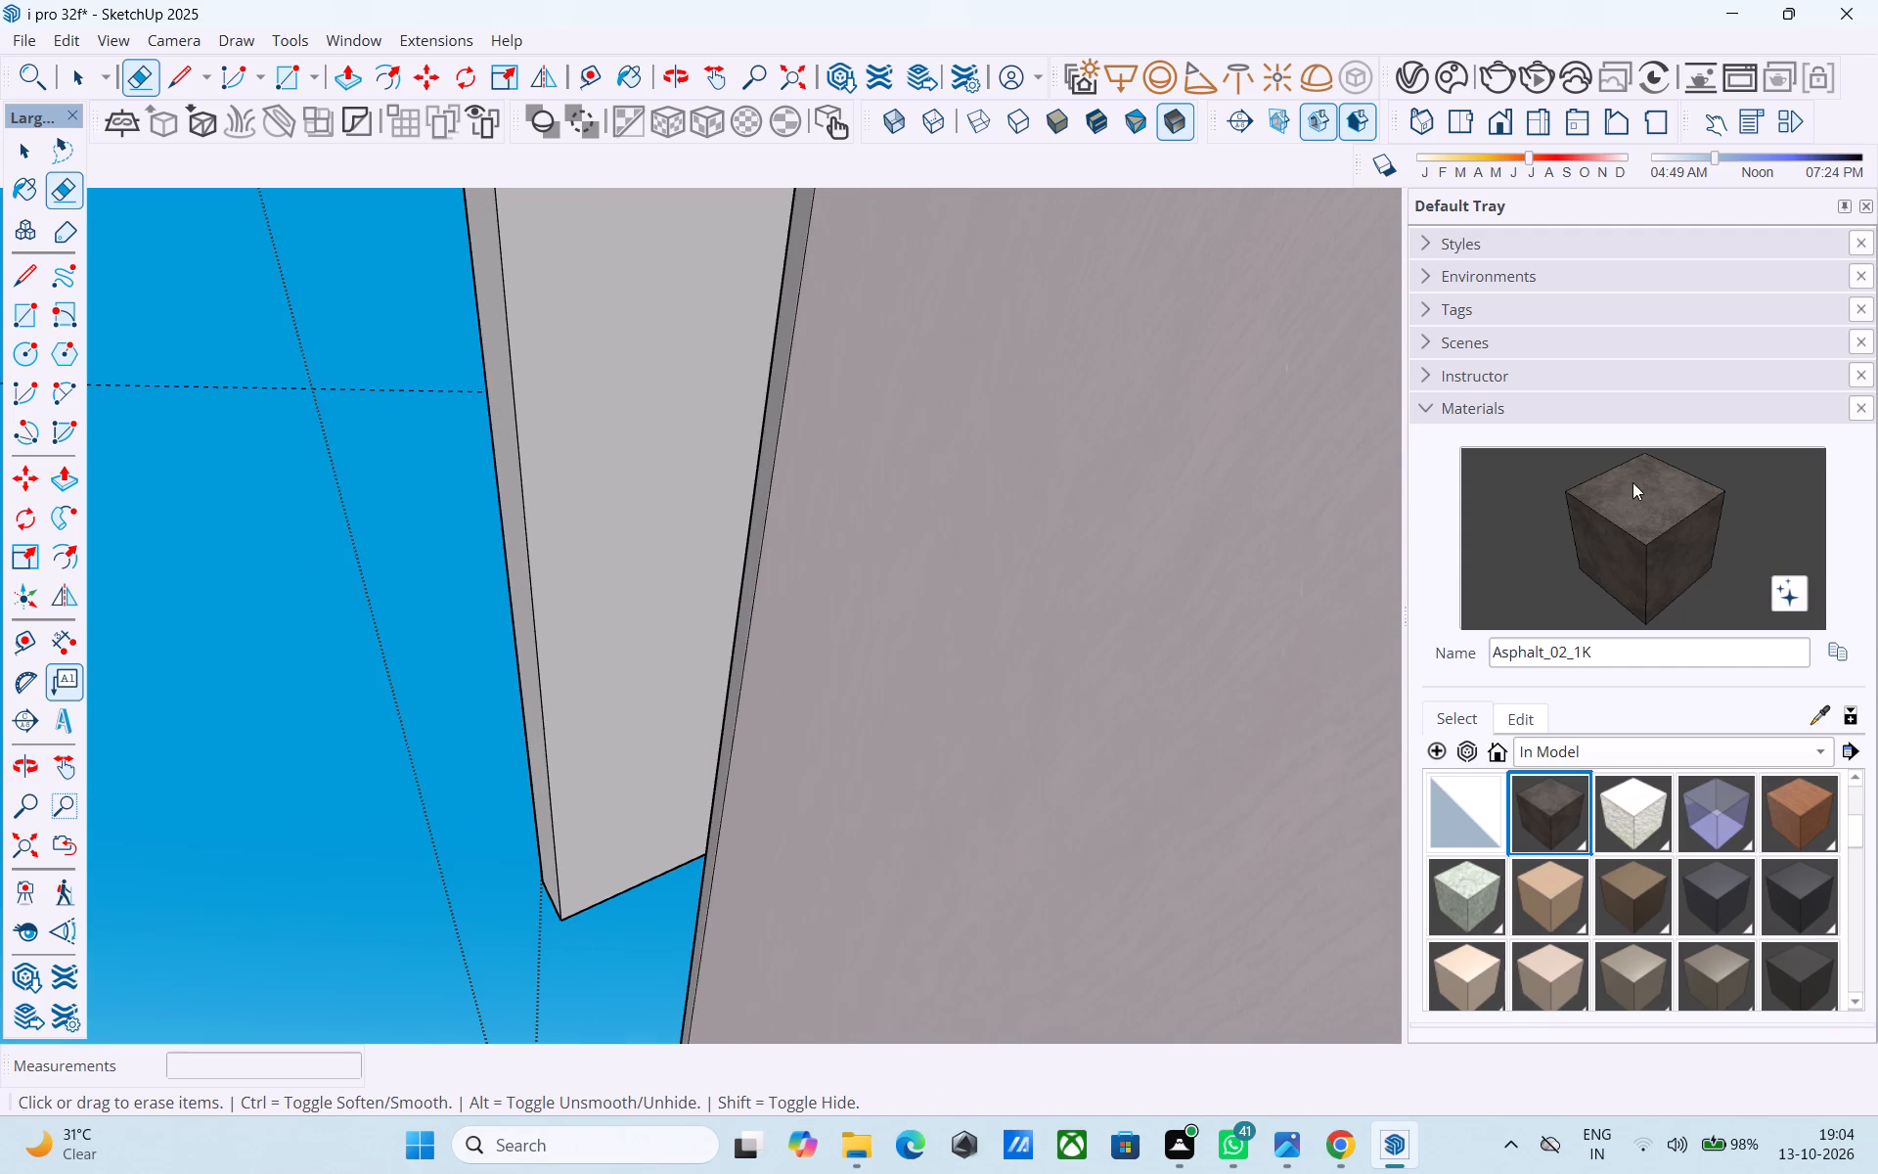
Paint the underside and the outer fascia of the rear roof overhang with Asphalt_02_1K.
left_click_drag(1706, 489, 1697, 539)
left_click(707, 532)
middle_click_drag(641, 550, 792, 632)
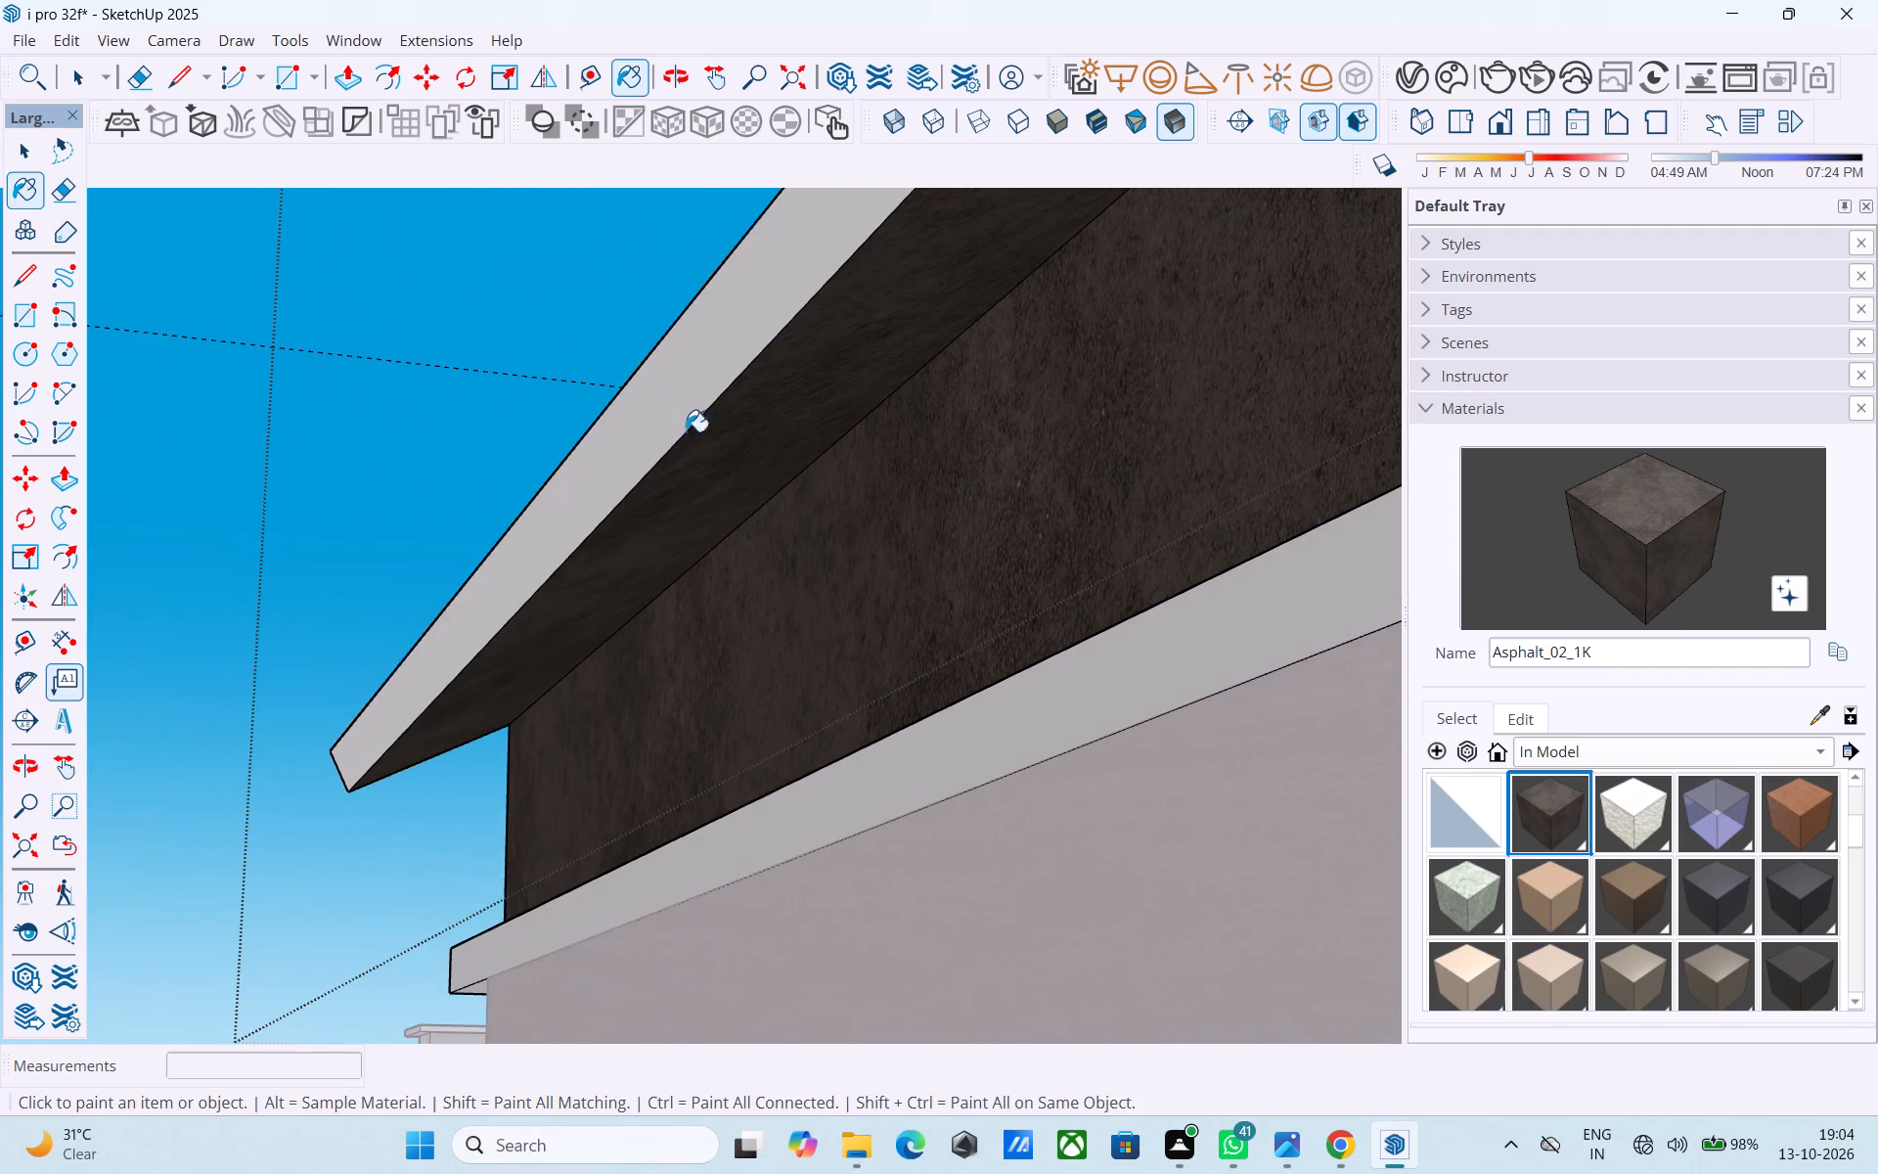
left_click(665, 414)
Paint the undersides and remaining white edges of the stepped front roof overhangs with Asphalt_02_1K.
scroll(596, 535, "down", 17)
middle_click_drag(651, 593, 1438, 710)
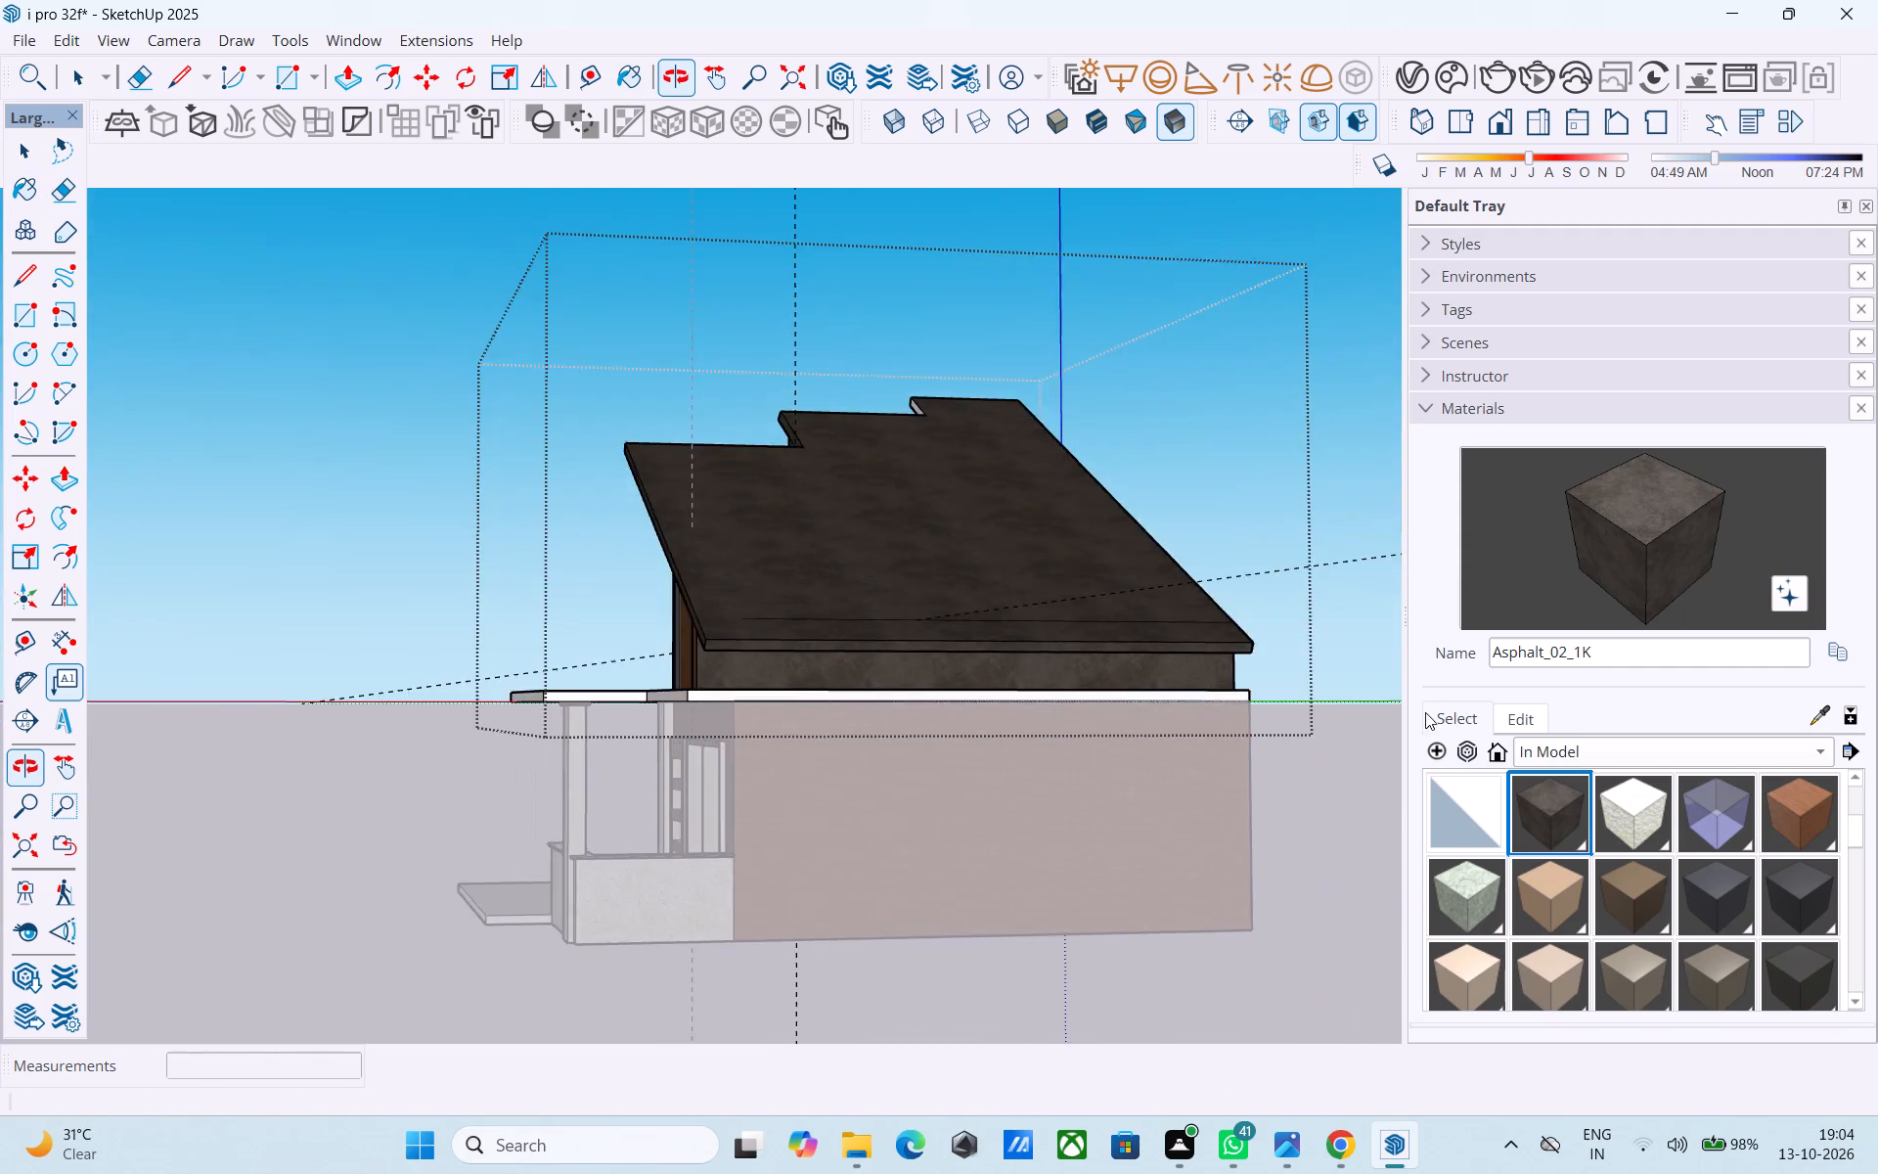
middle_click_drag(577, 701, 1483, 733)
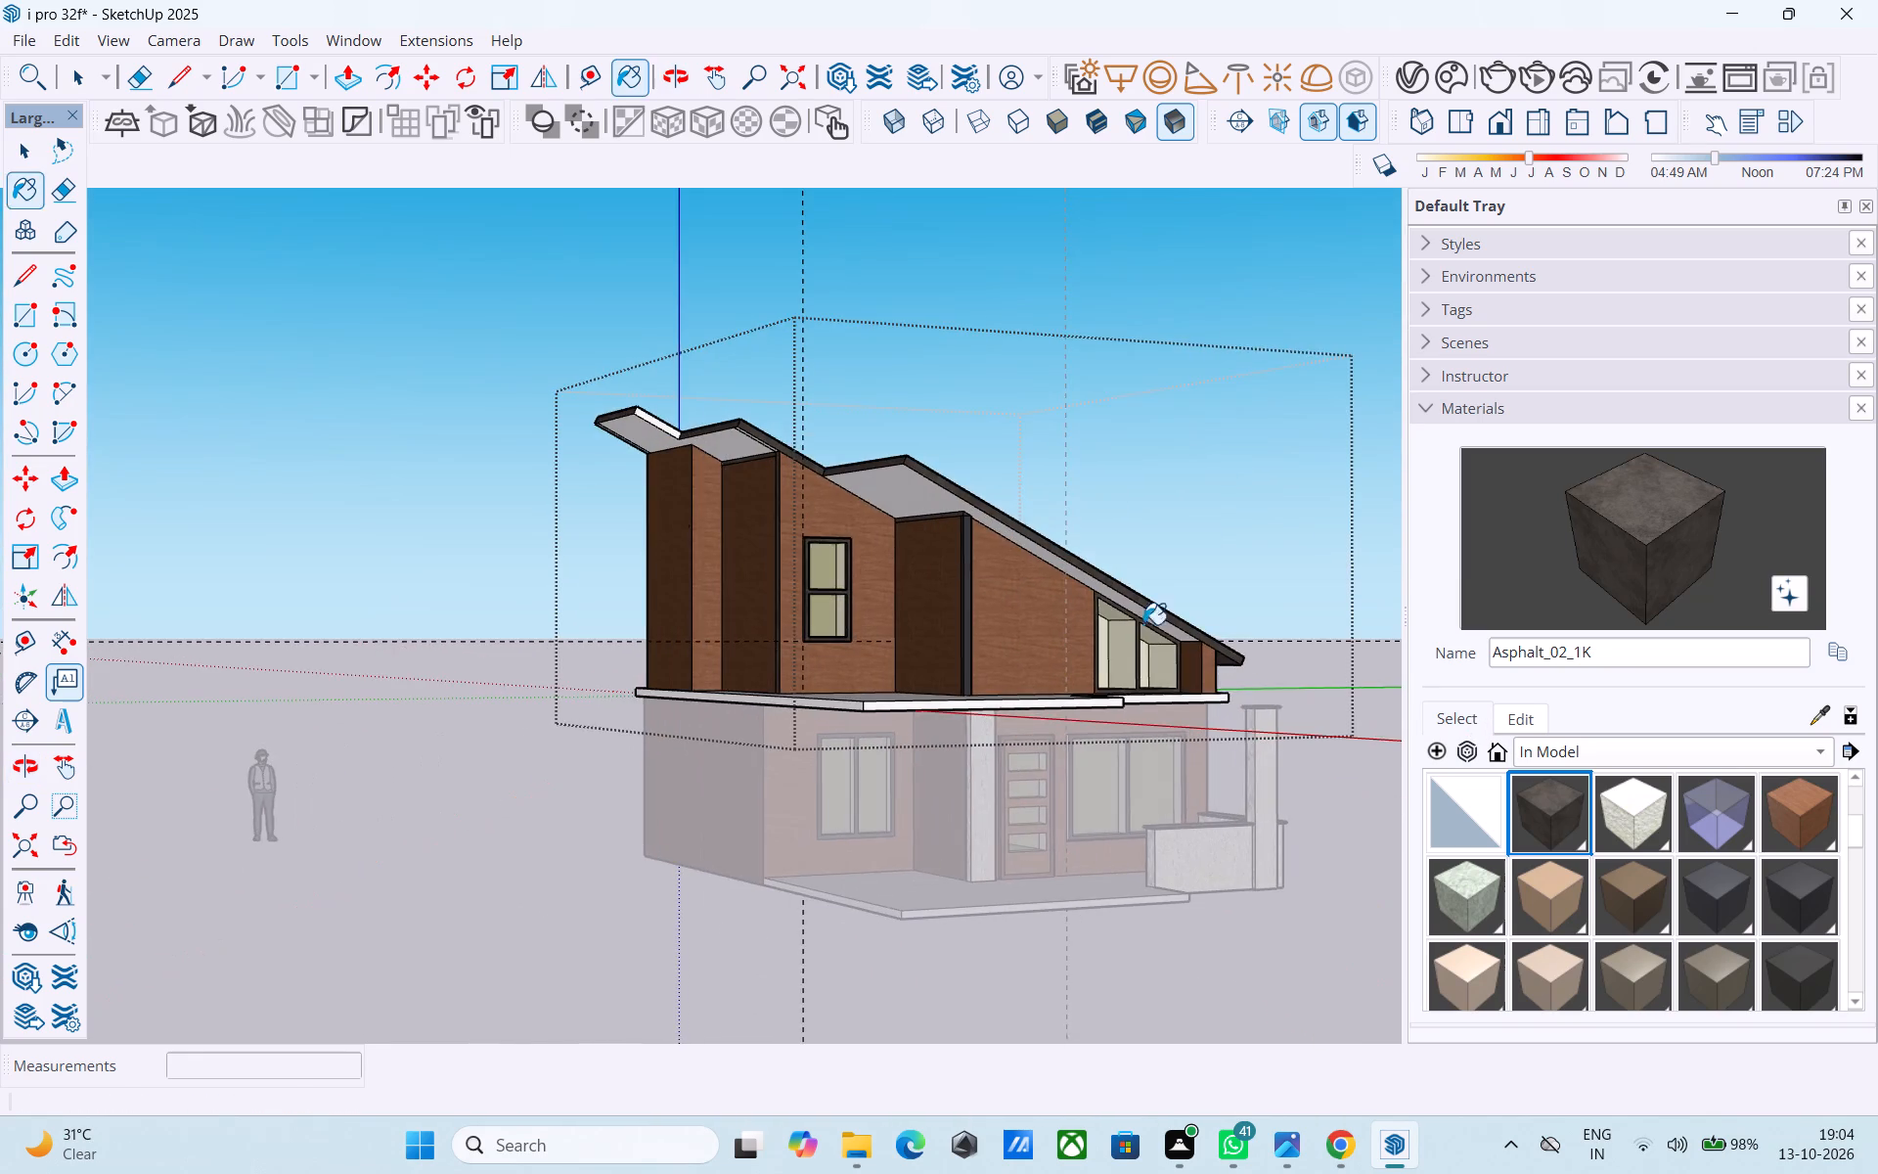
middle_click_drag(708, 432, 776, 371)
scroll(753, 499, "up", 2)
scroll(955, 583, "up", 5)
left_click(964, 545)
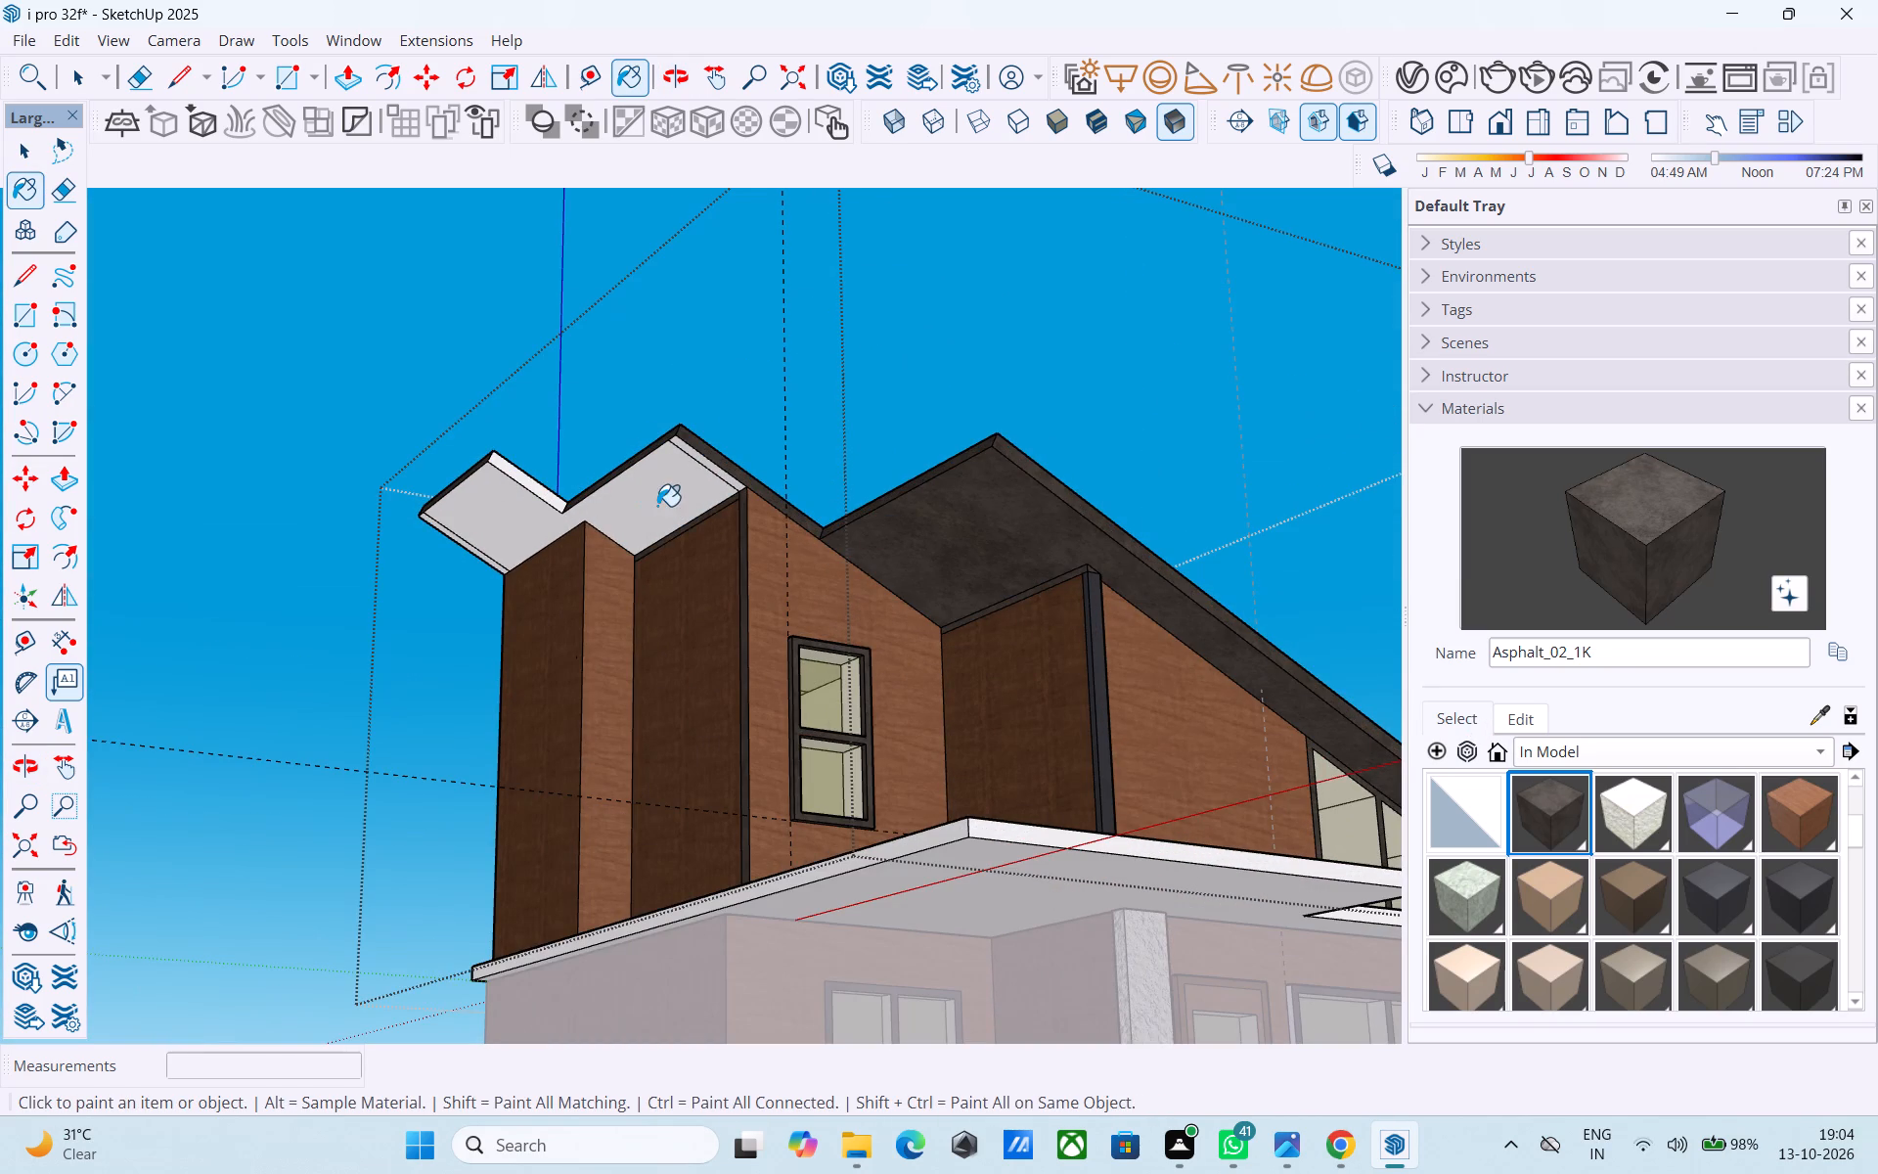
left_click(657, 506)
scroll(629, 500, "up", 8)
left_click(789, 408)
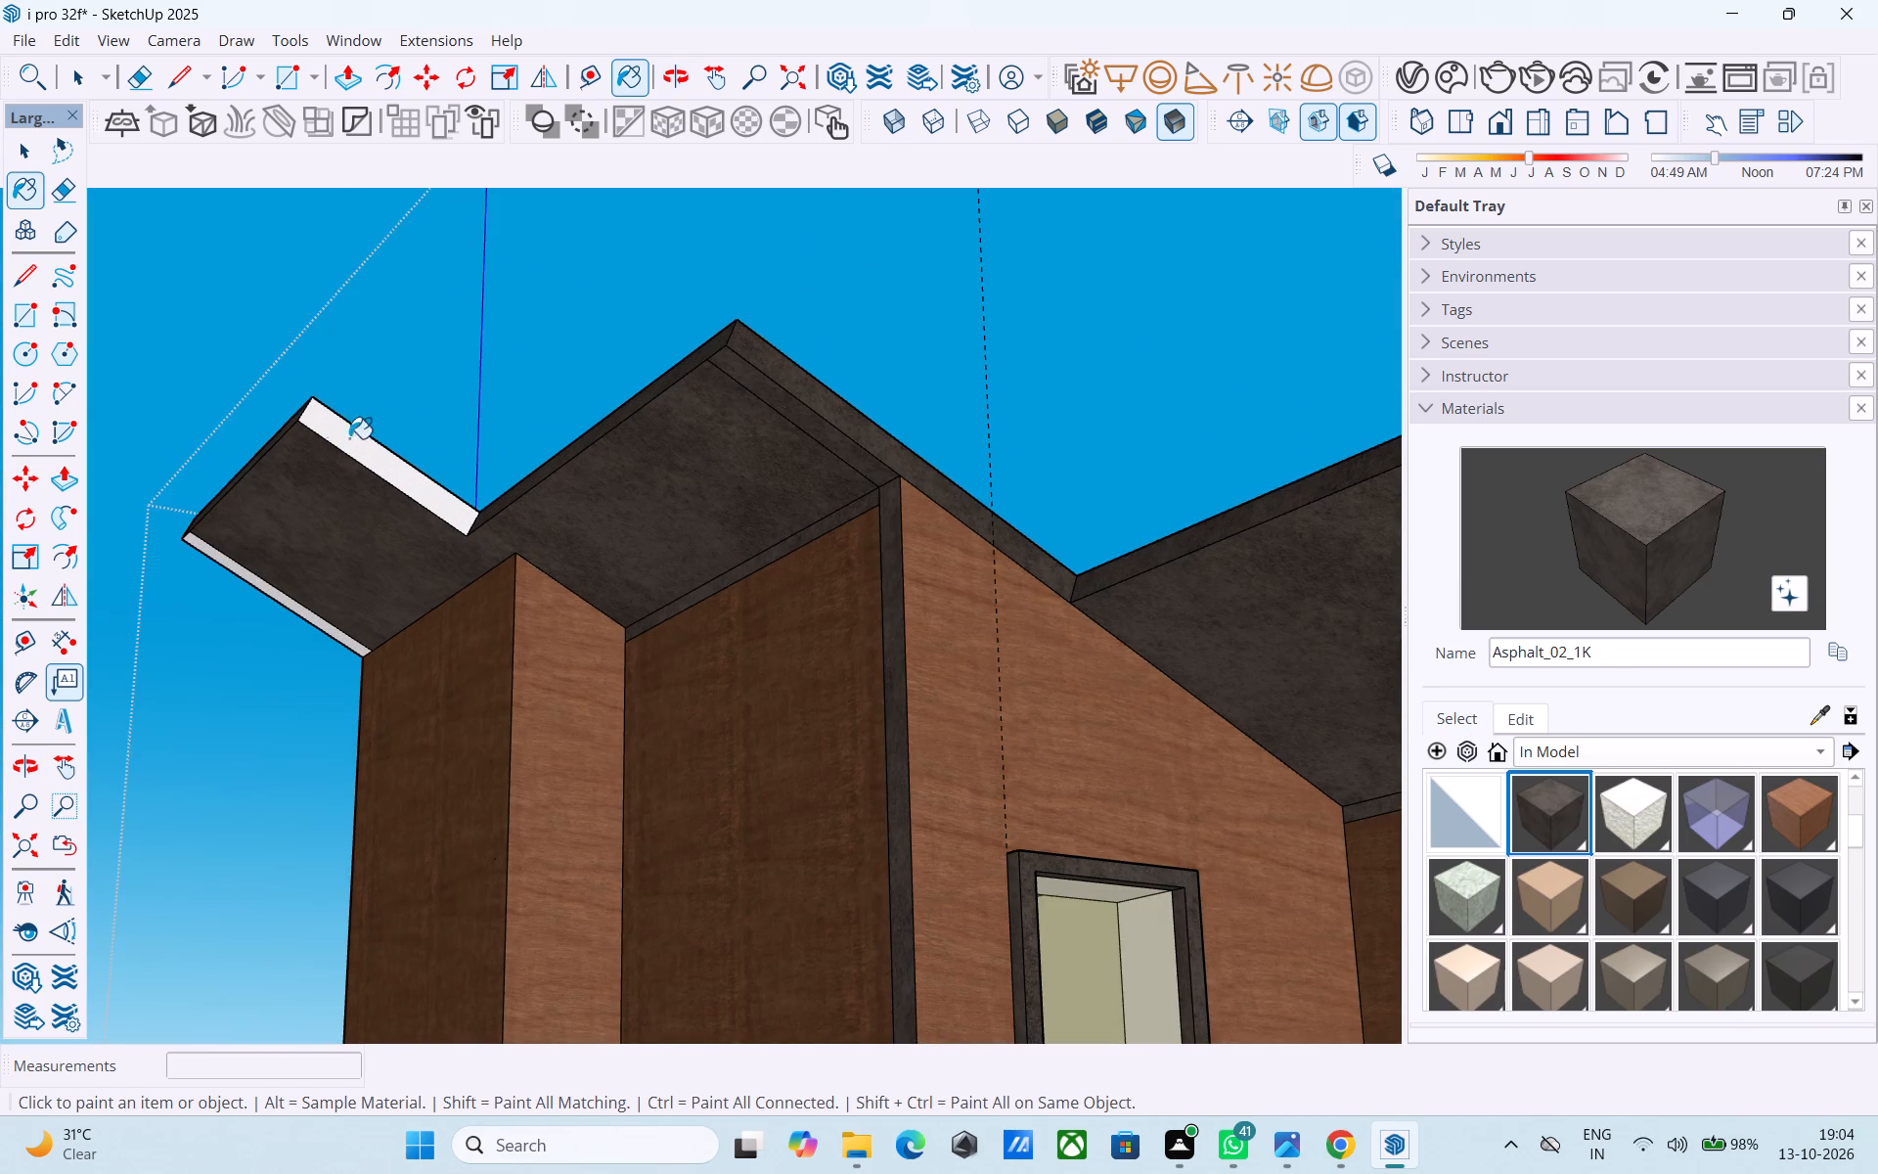
left_click(335, 429)
scroll(244, 563, "up", 9)
left_click(235, 578)
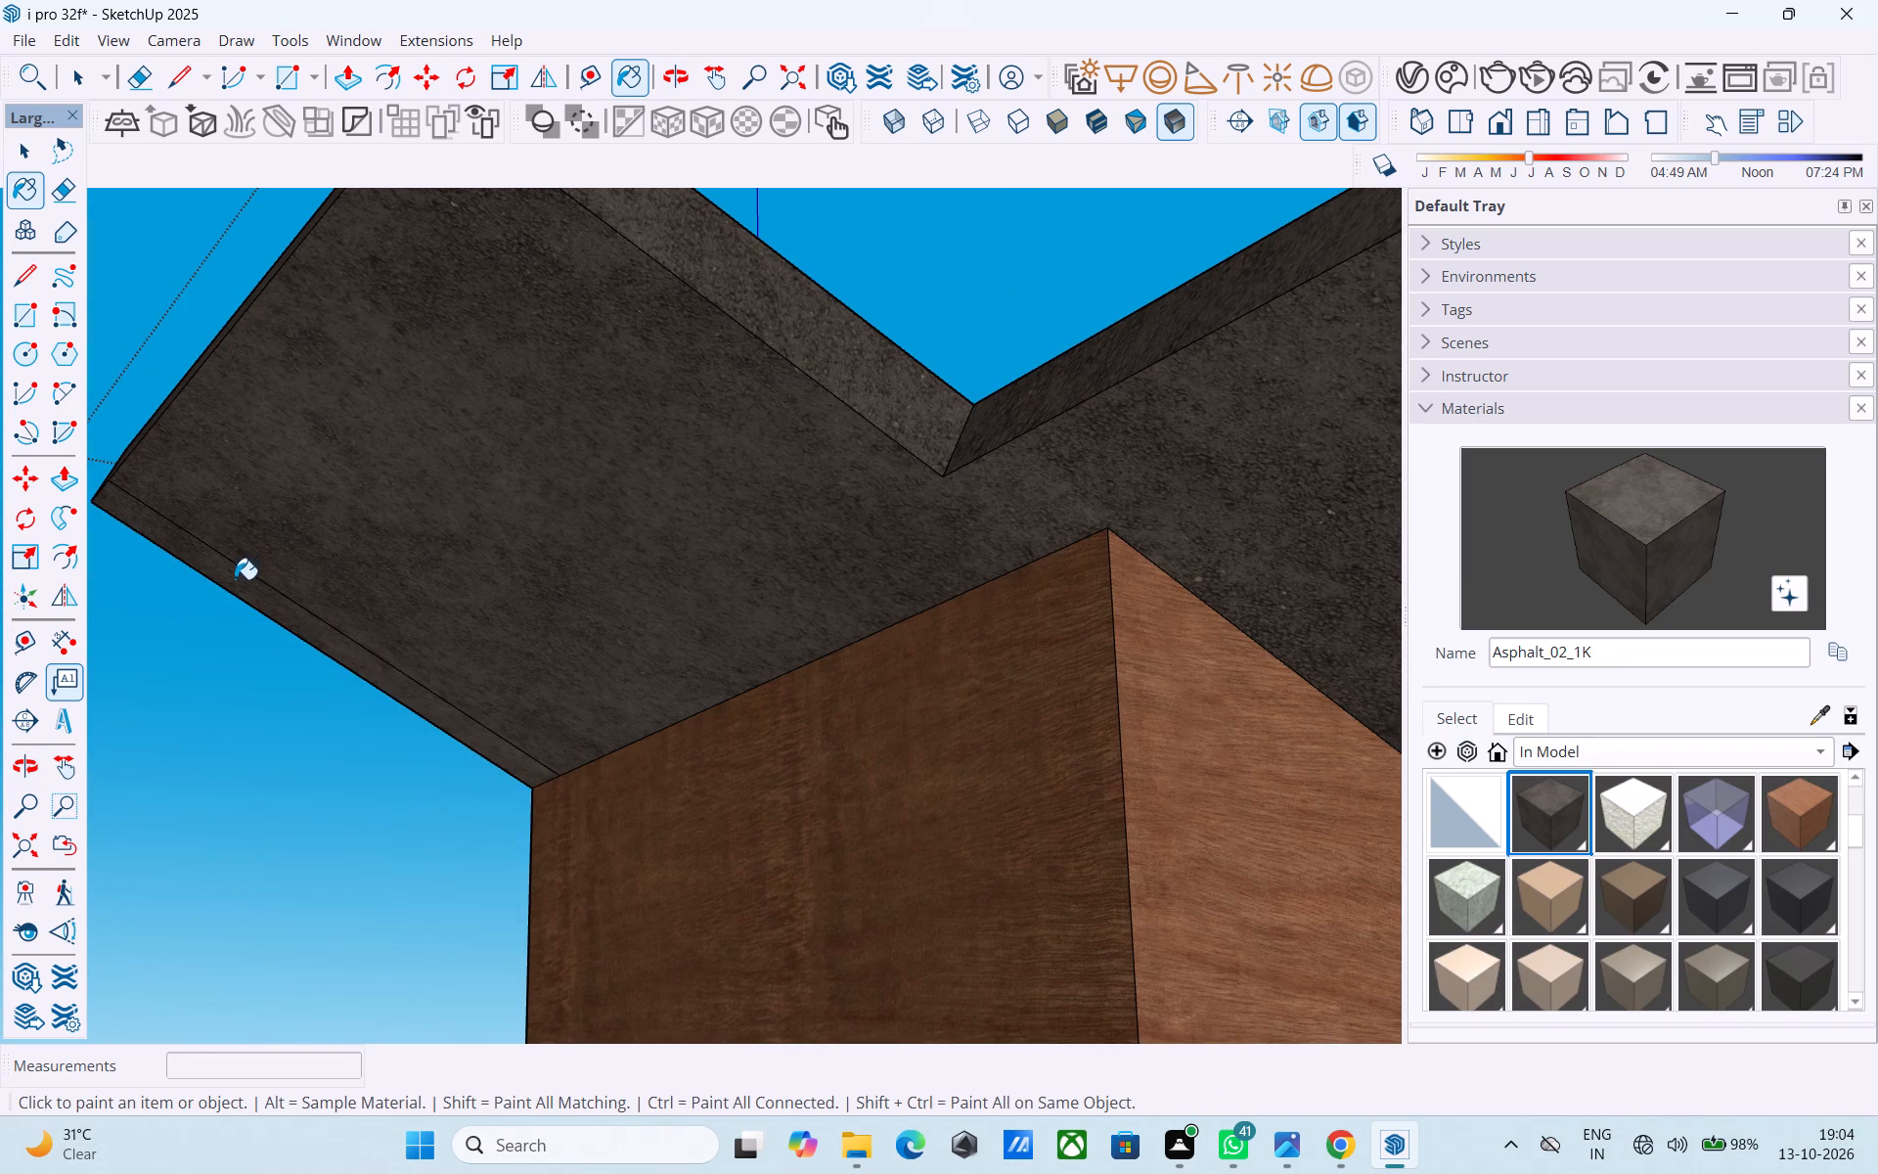
Erase the two leftover border lines on the undersides of the upper front roof overhangs.
key("e")
left_click(246, 566)
scroll(246, 564, "down", 6)
scroll(1046, 503, "down", 3)
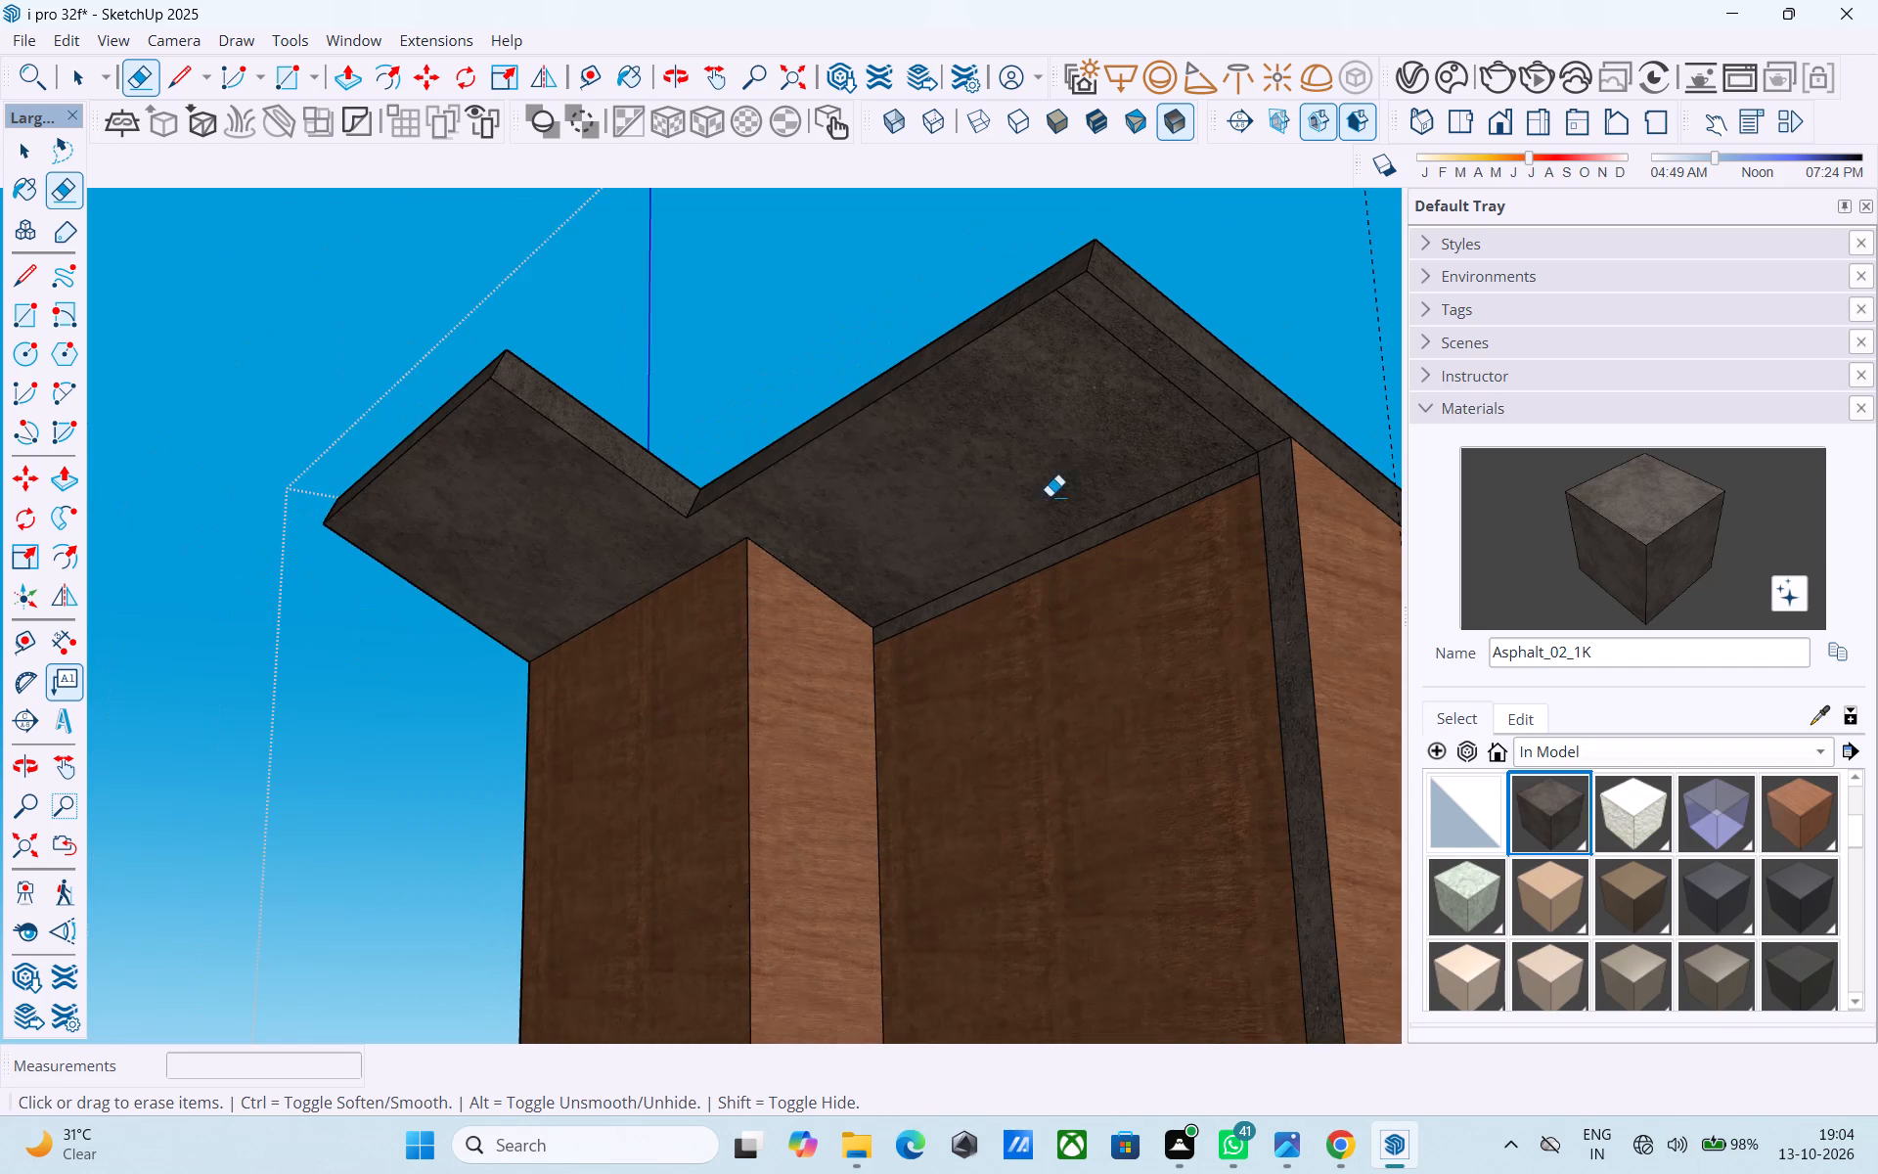
left_click(1135, 356)
scroll(792, 474, "down", 3)
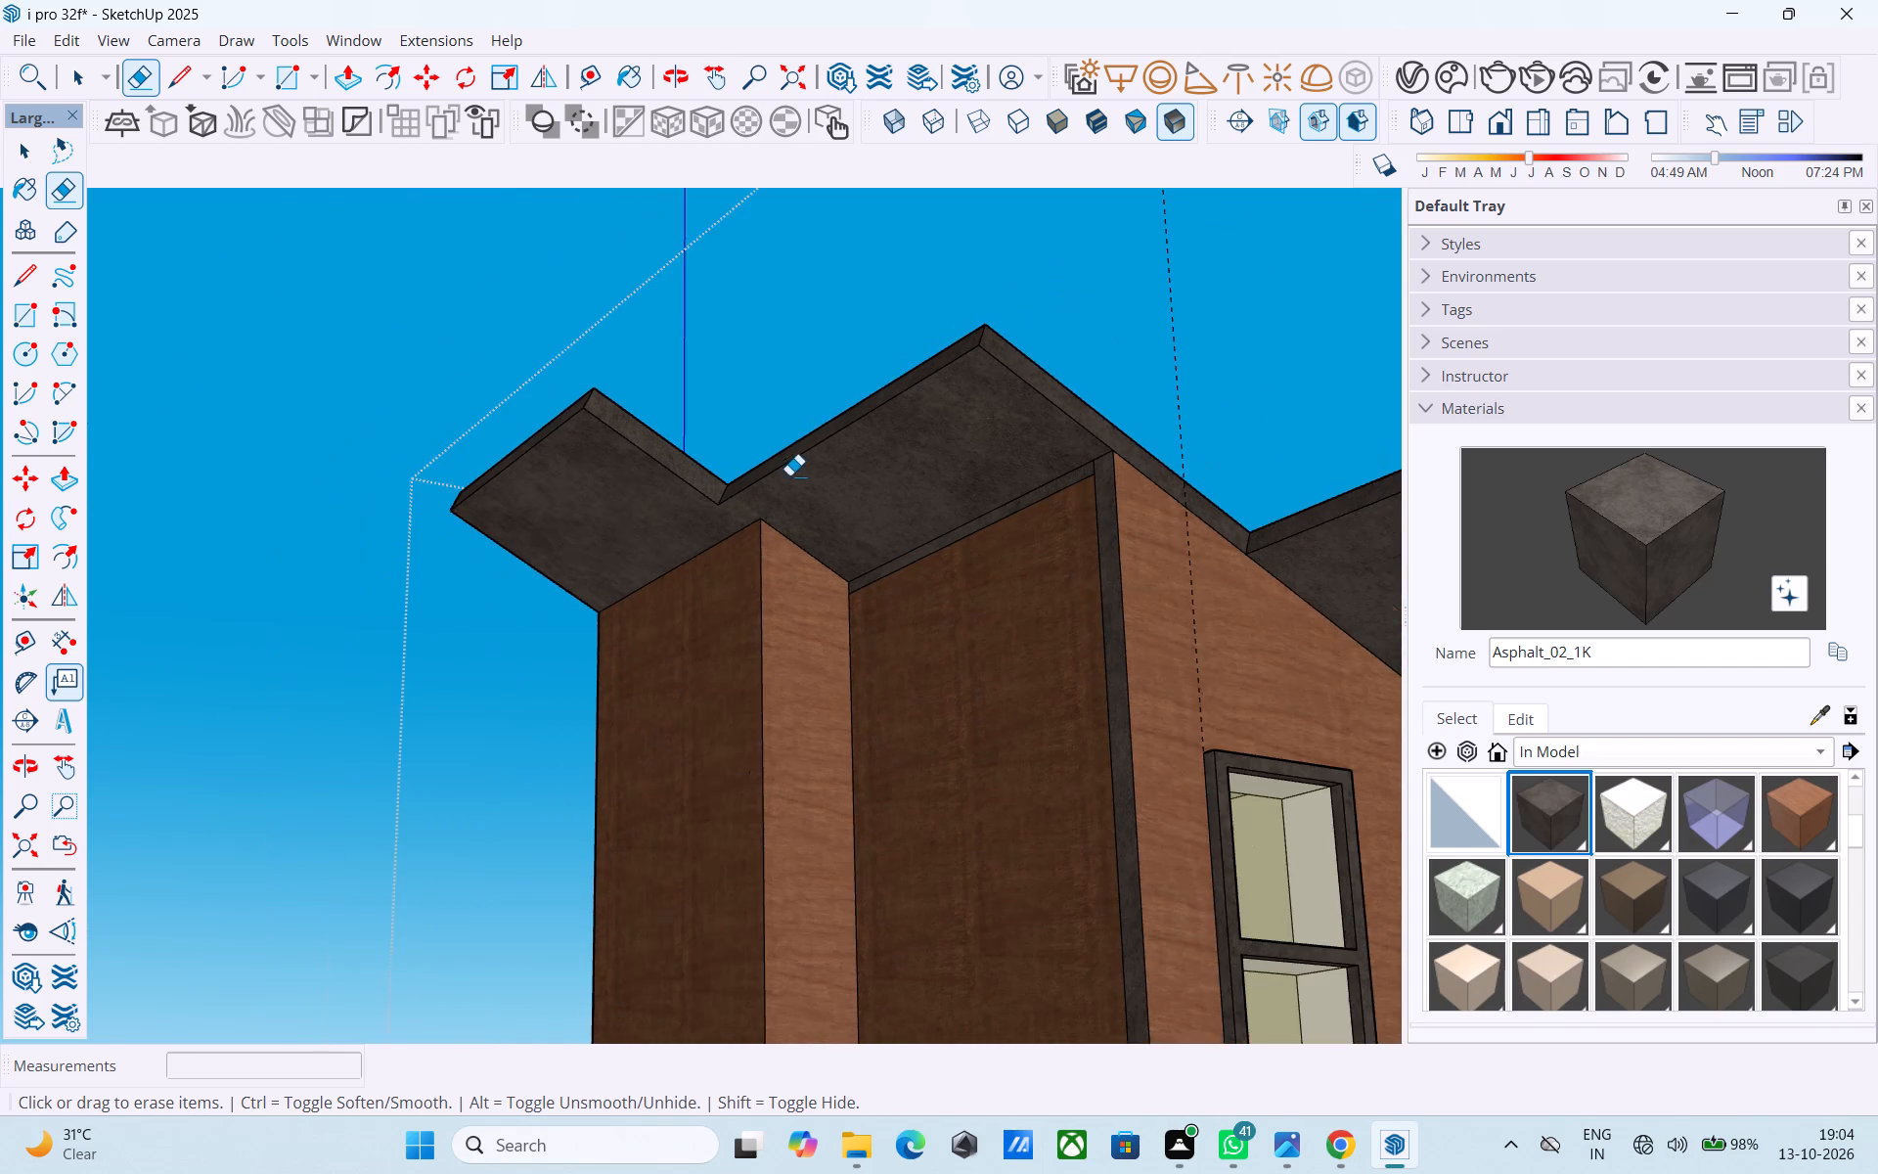
Exit the upper-floor group and save the model.
scroll(789, 475, "down", 1)
middle_click_drag(792, 404, 494, 565)
scroll(509, 564, "down", 2)
middle_click_drag(532, 570, 506, 527, "shift")
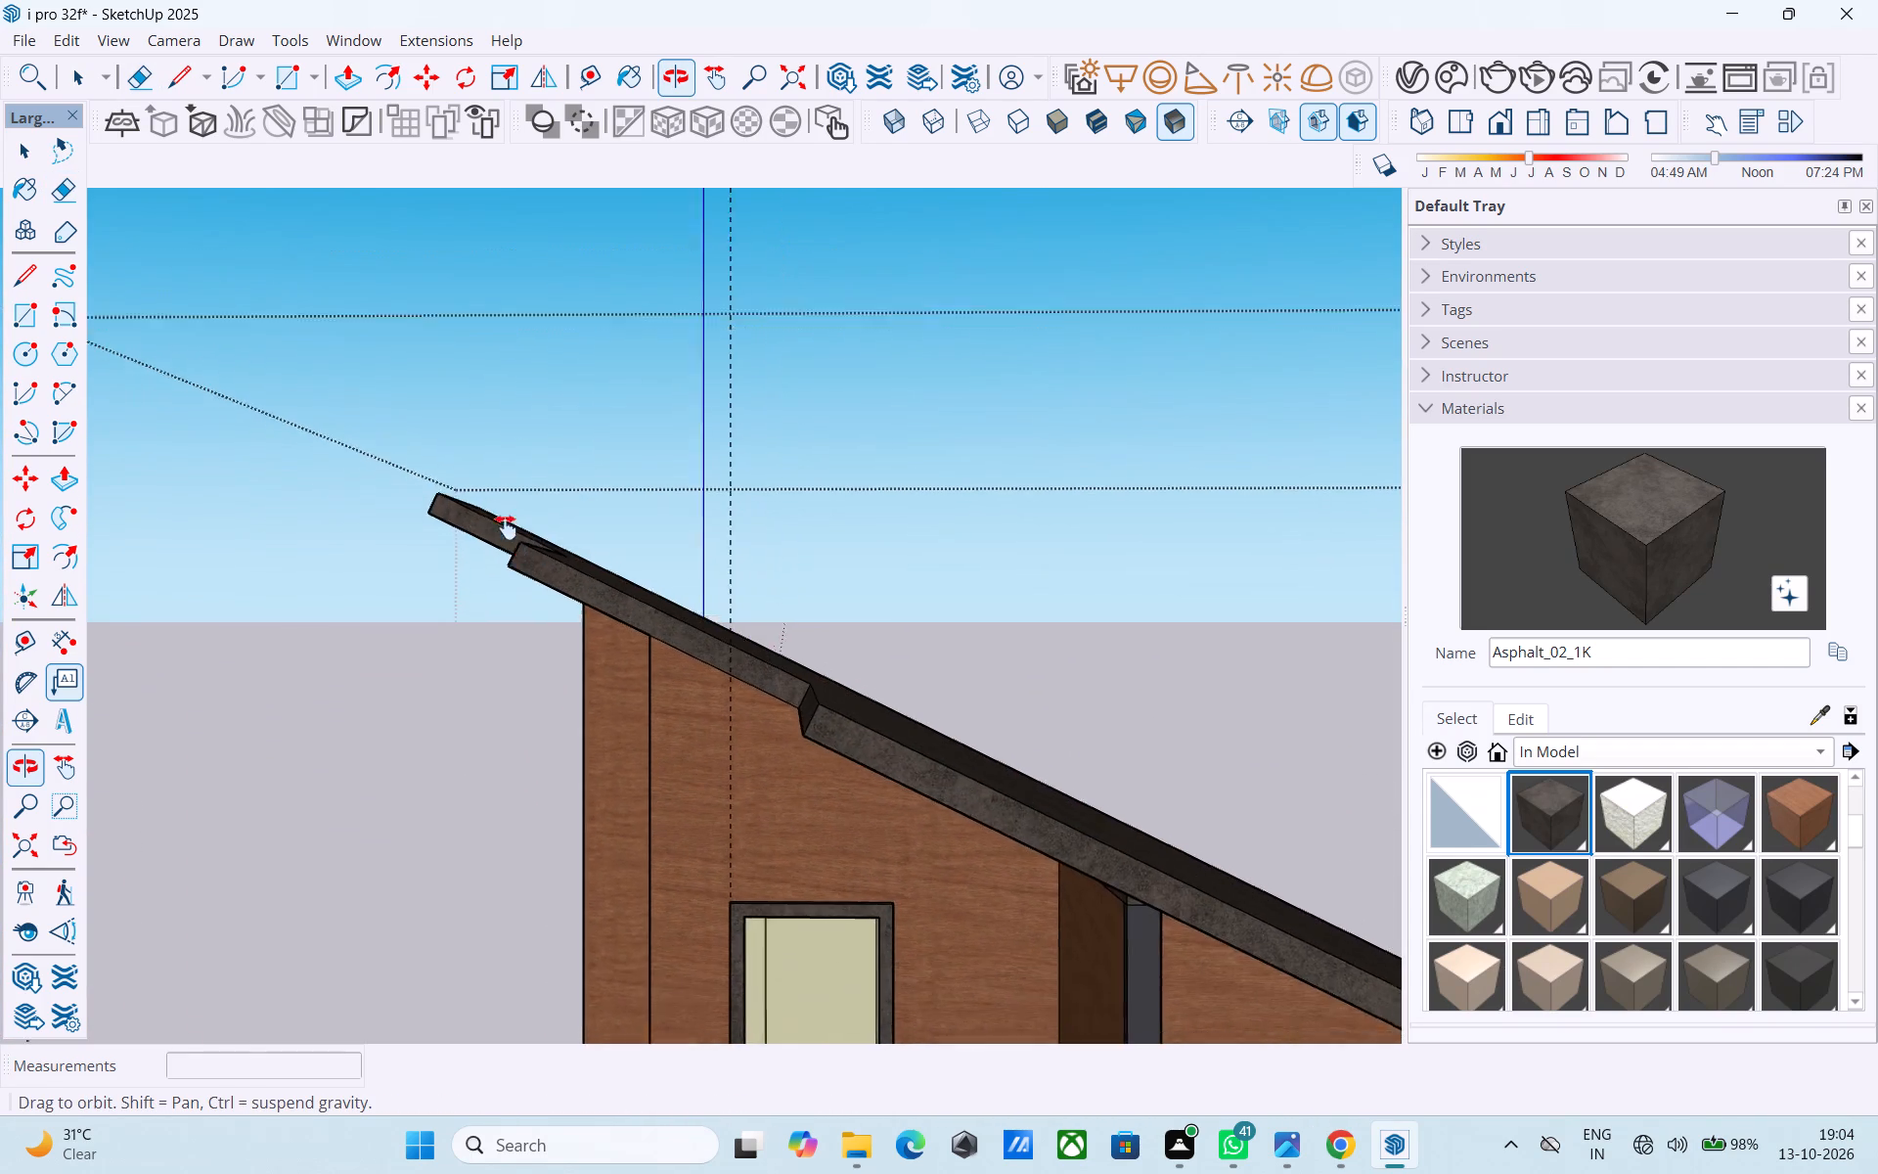
middle_click_drag(506, 527, 417, 385, "shift")
key("ctrl+s")
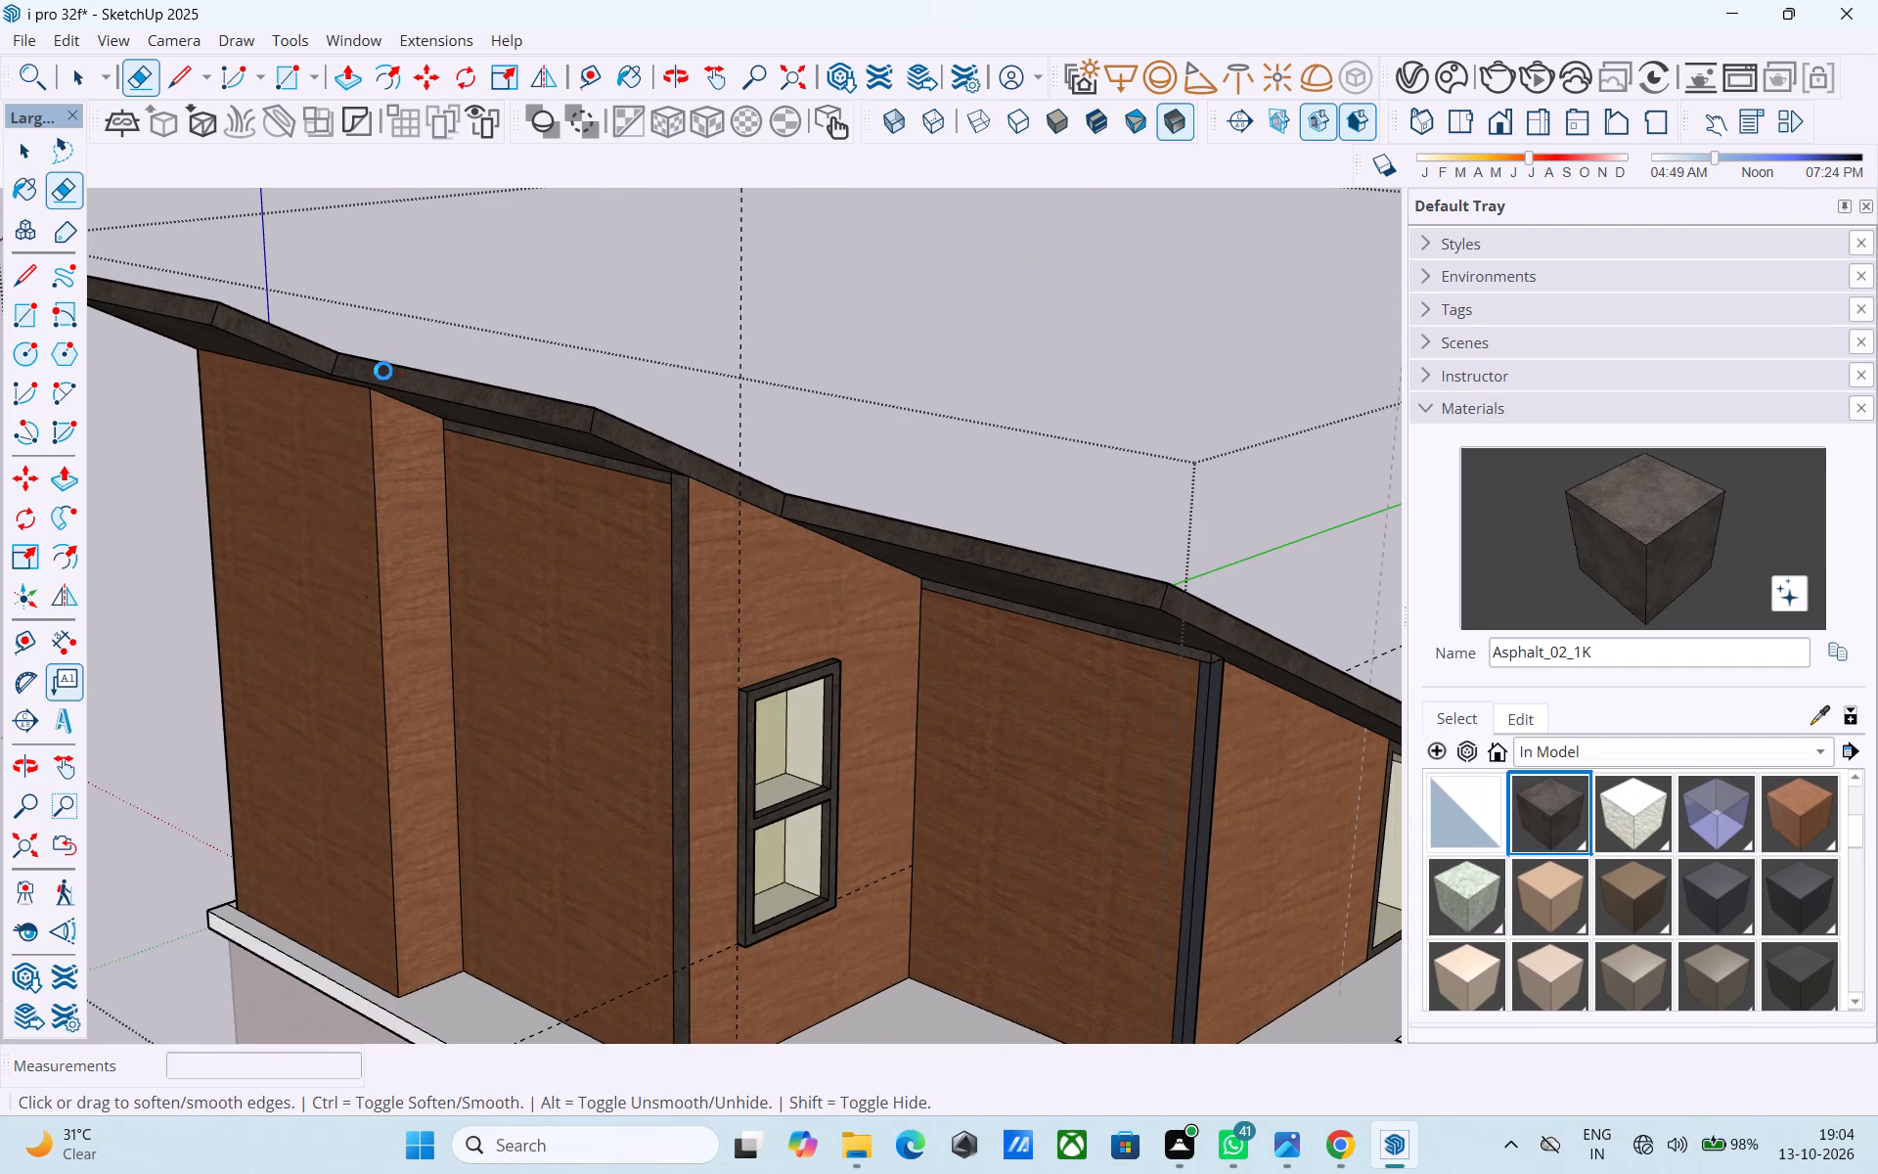
key("space")
scroll(402, 406, "down", 11)
middle_click_drag(634, 561, 363, 434)
left_click(1126, 512)
middle_click_drag(831, 474, 647, 454)
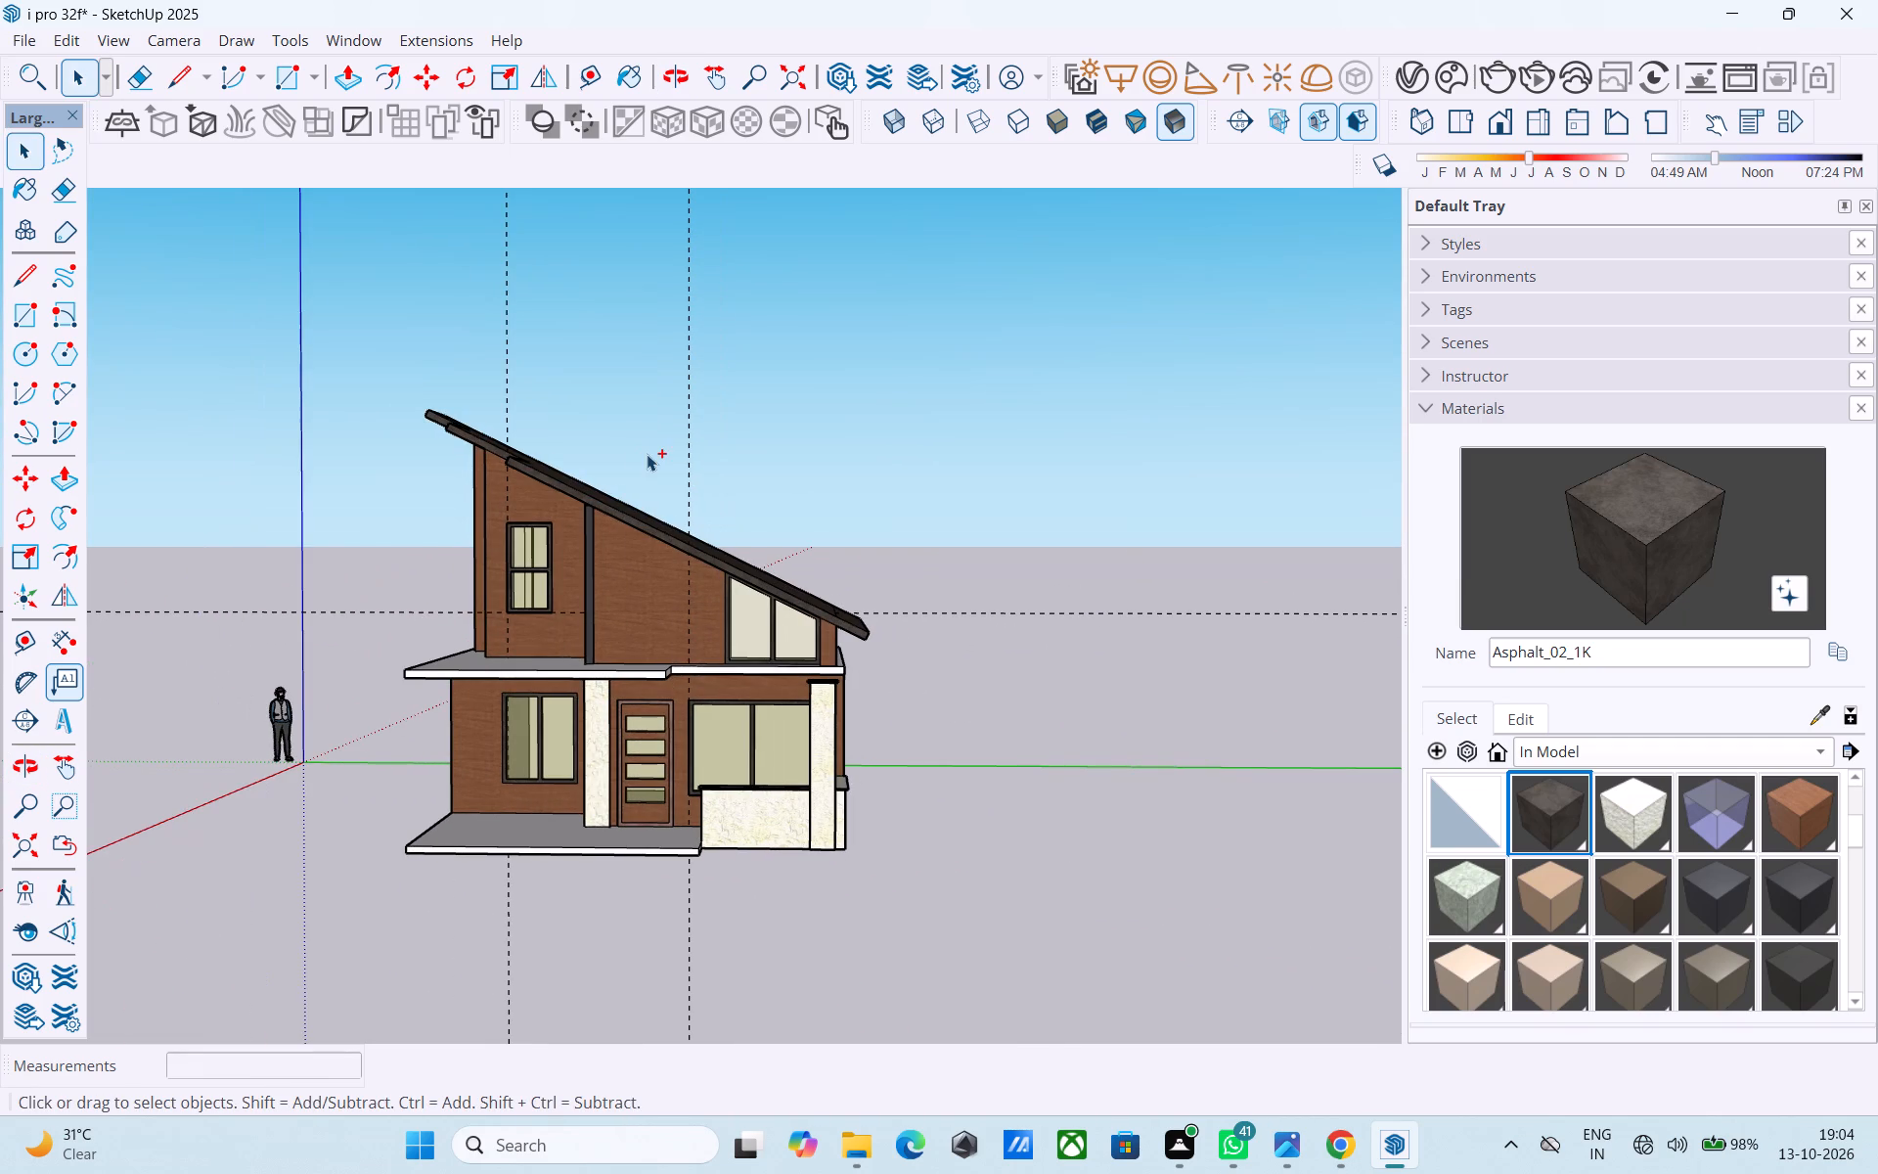
key("ctrl+s")
Erase the vertical construction guide inside the upper-floor group, and exit the group.
middle_click_drag(621, 494, 736, 559)
middle_click_drag(795, 534, 832, 494)
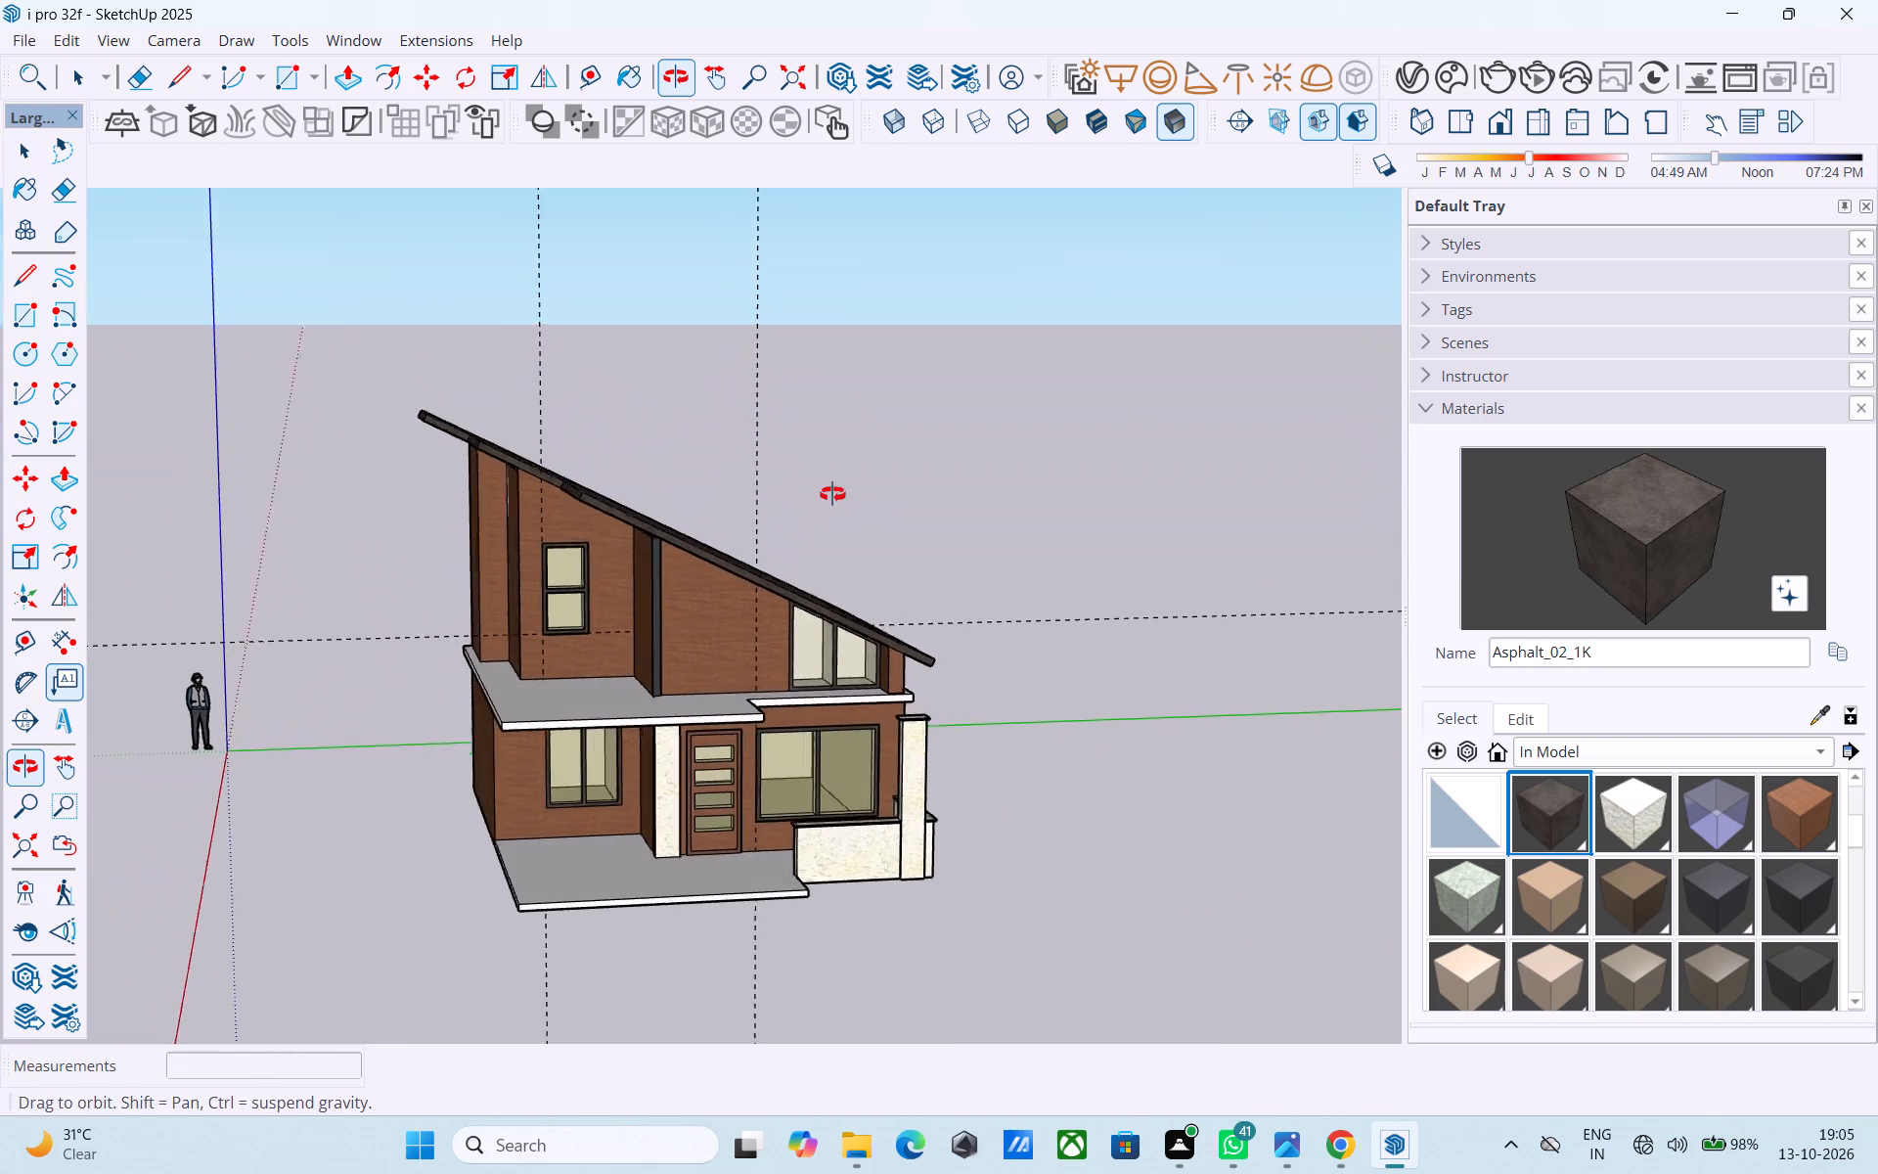
middle_click_drag(832, 494, 852, 464)
key("e")
left_click_drag(840, 323, 204, 249)
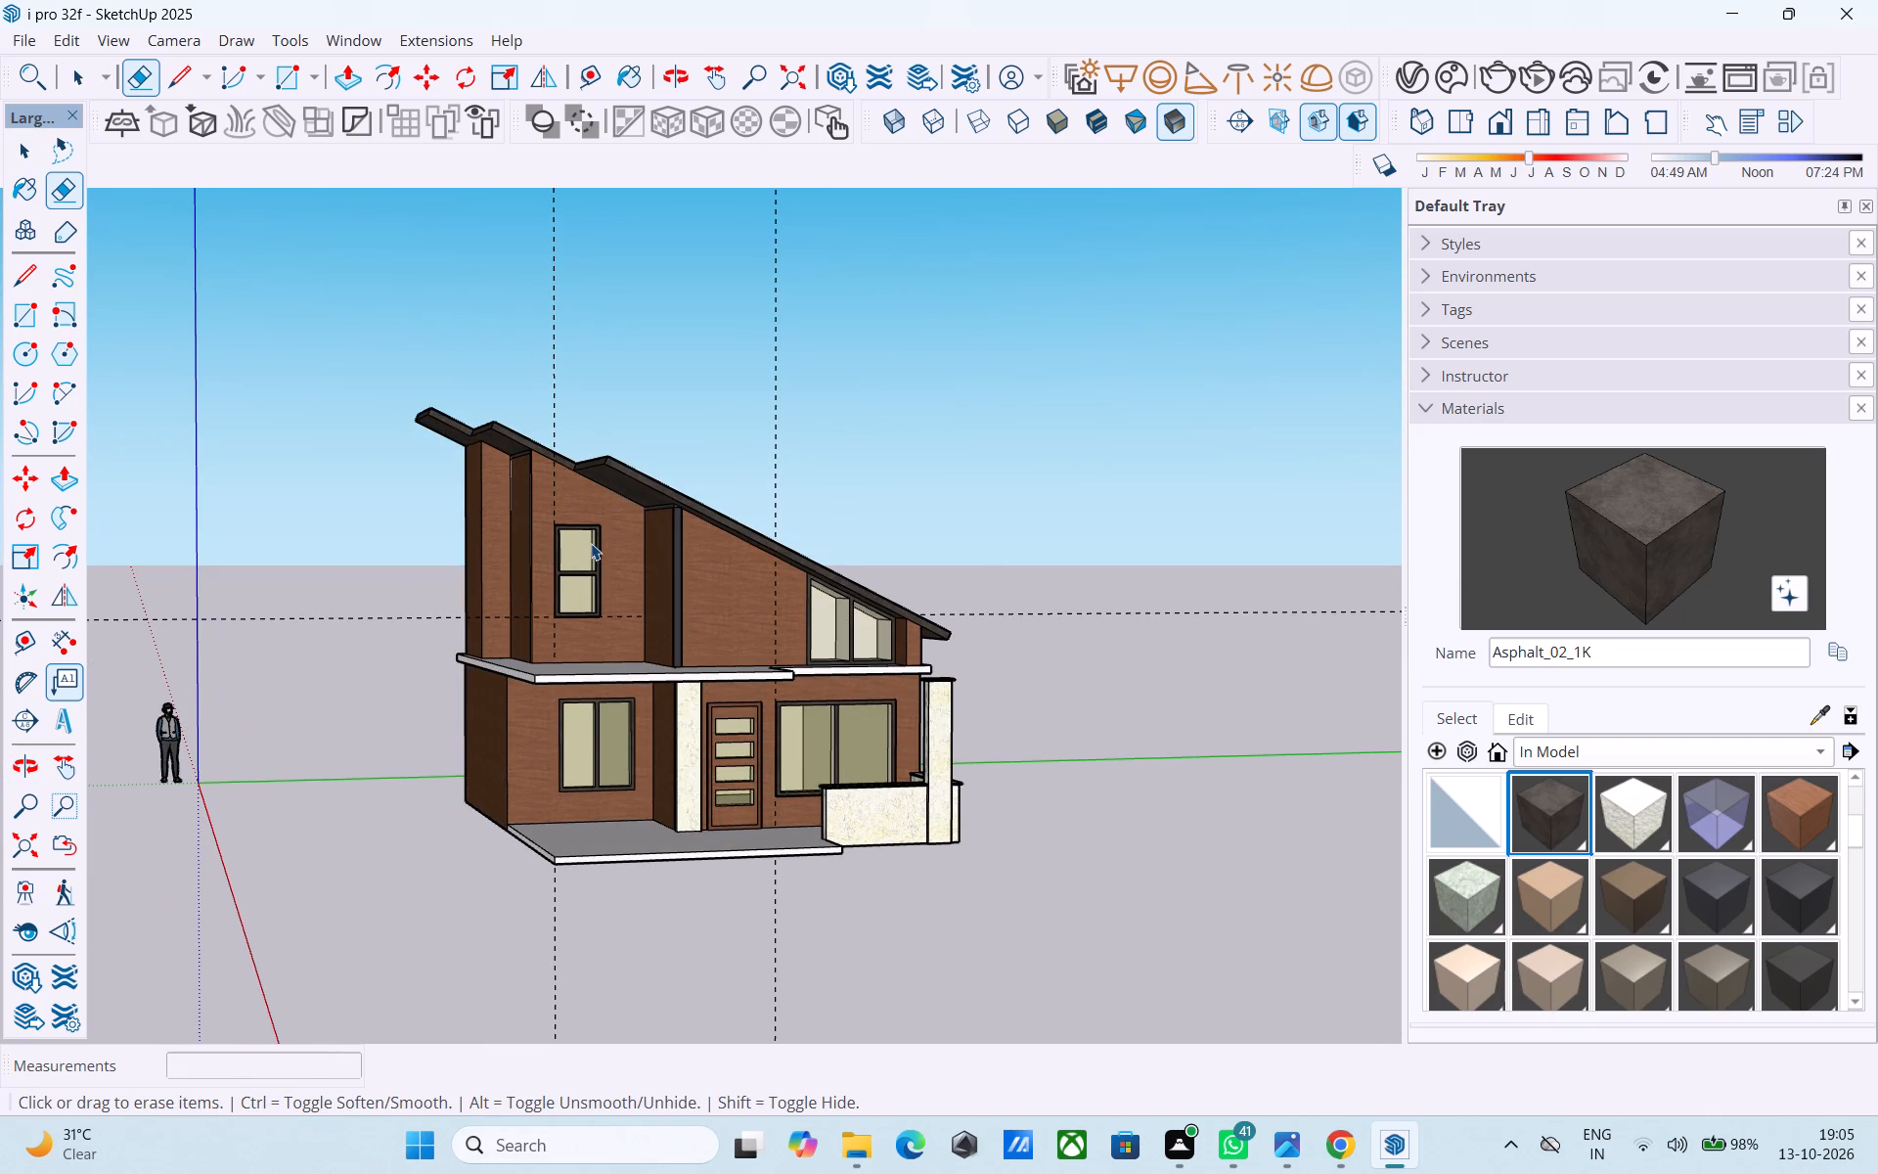
key("space")
double_click(591, 543)
key("e")
left_click_drag(872, 307, 481, 282)
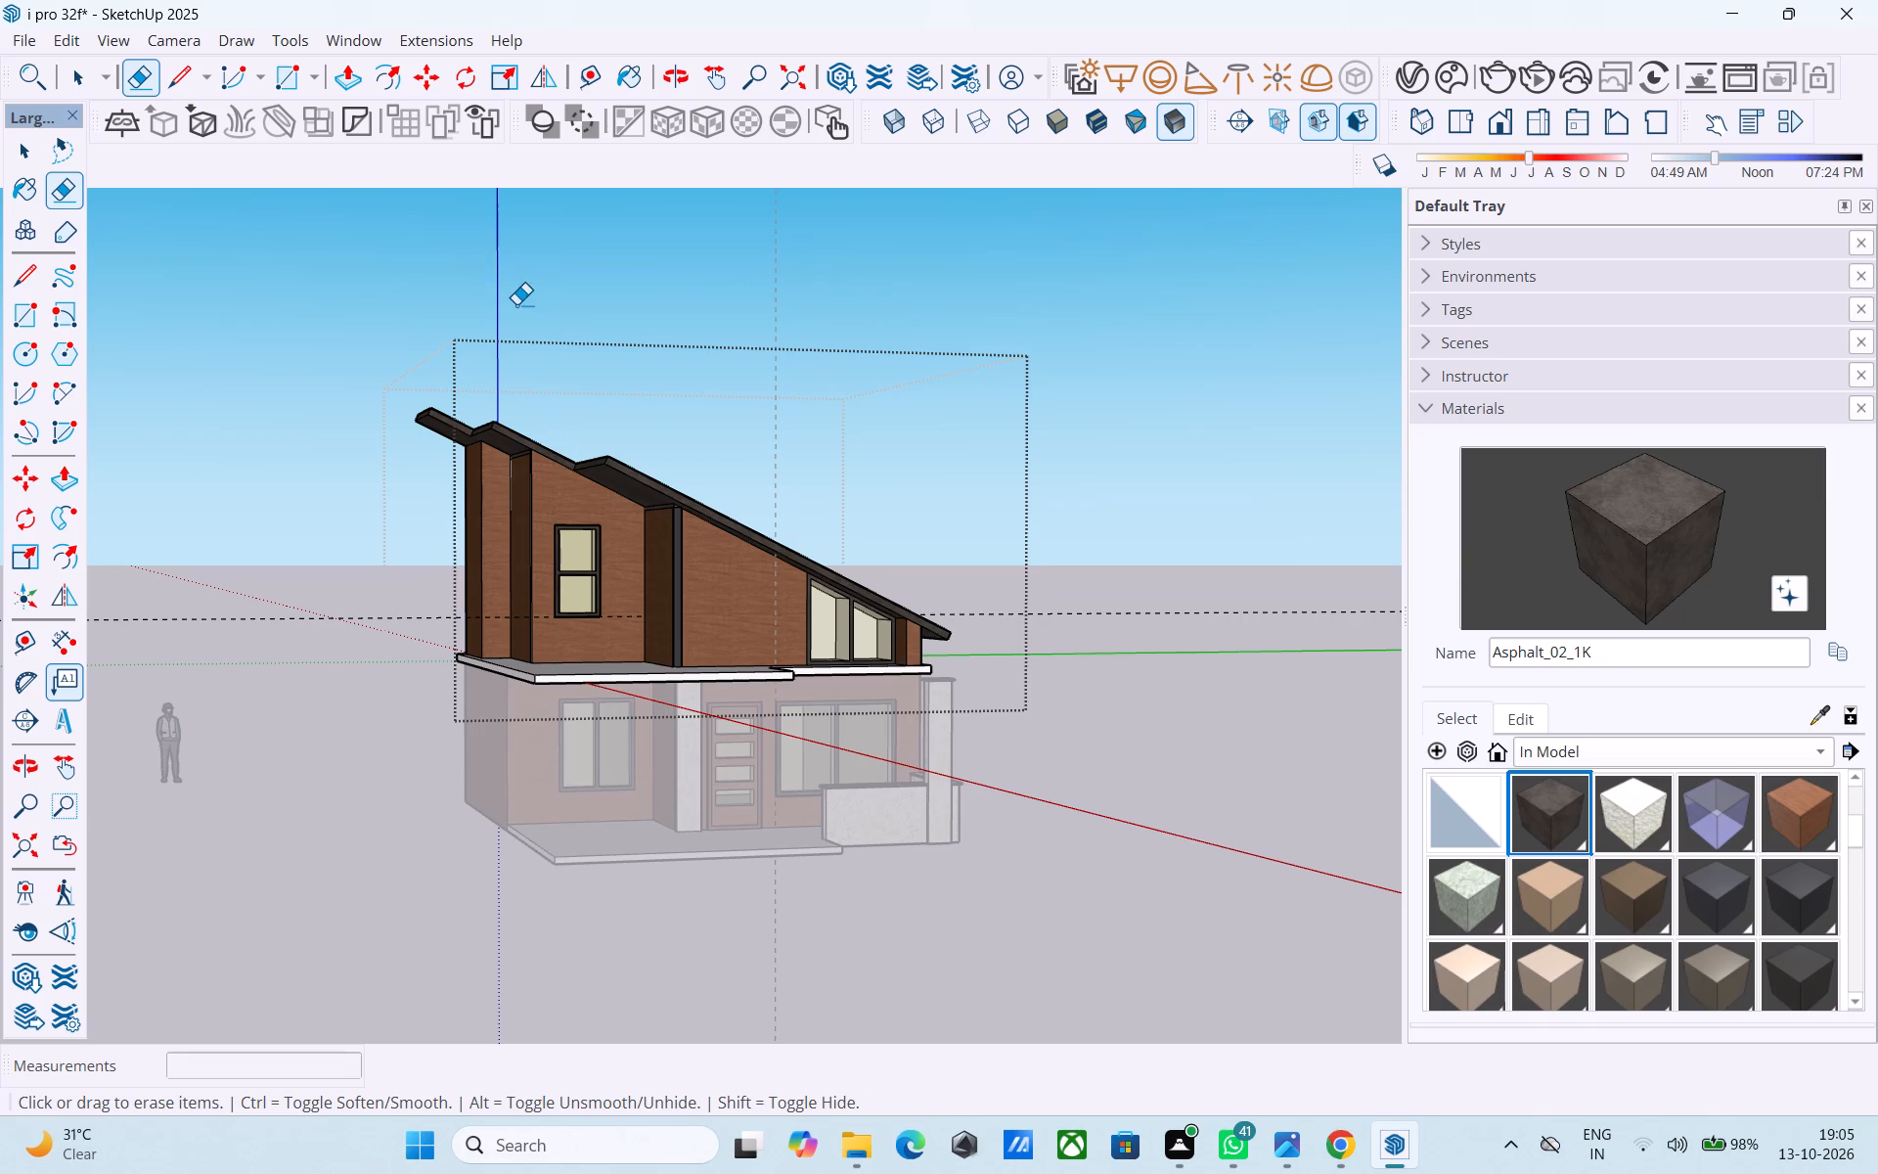
scroll(531, 322, "down", 5)
key("space")
left_click(901, 452)
Erase the vertical construction guide inside the ground-floor group, and exit the group.
double_click(663, 655)
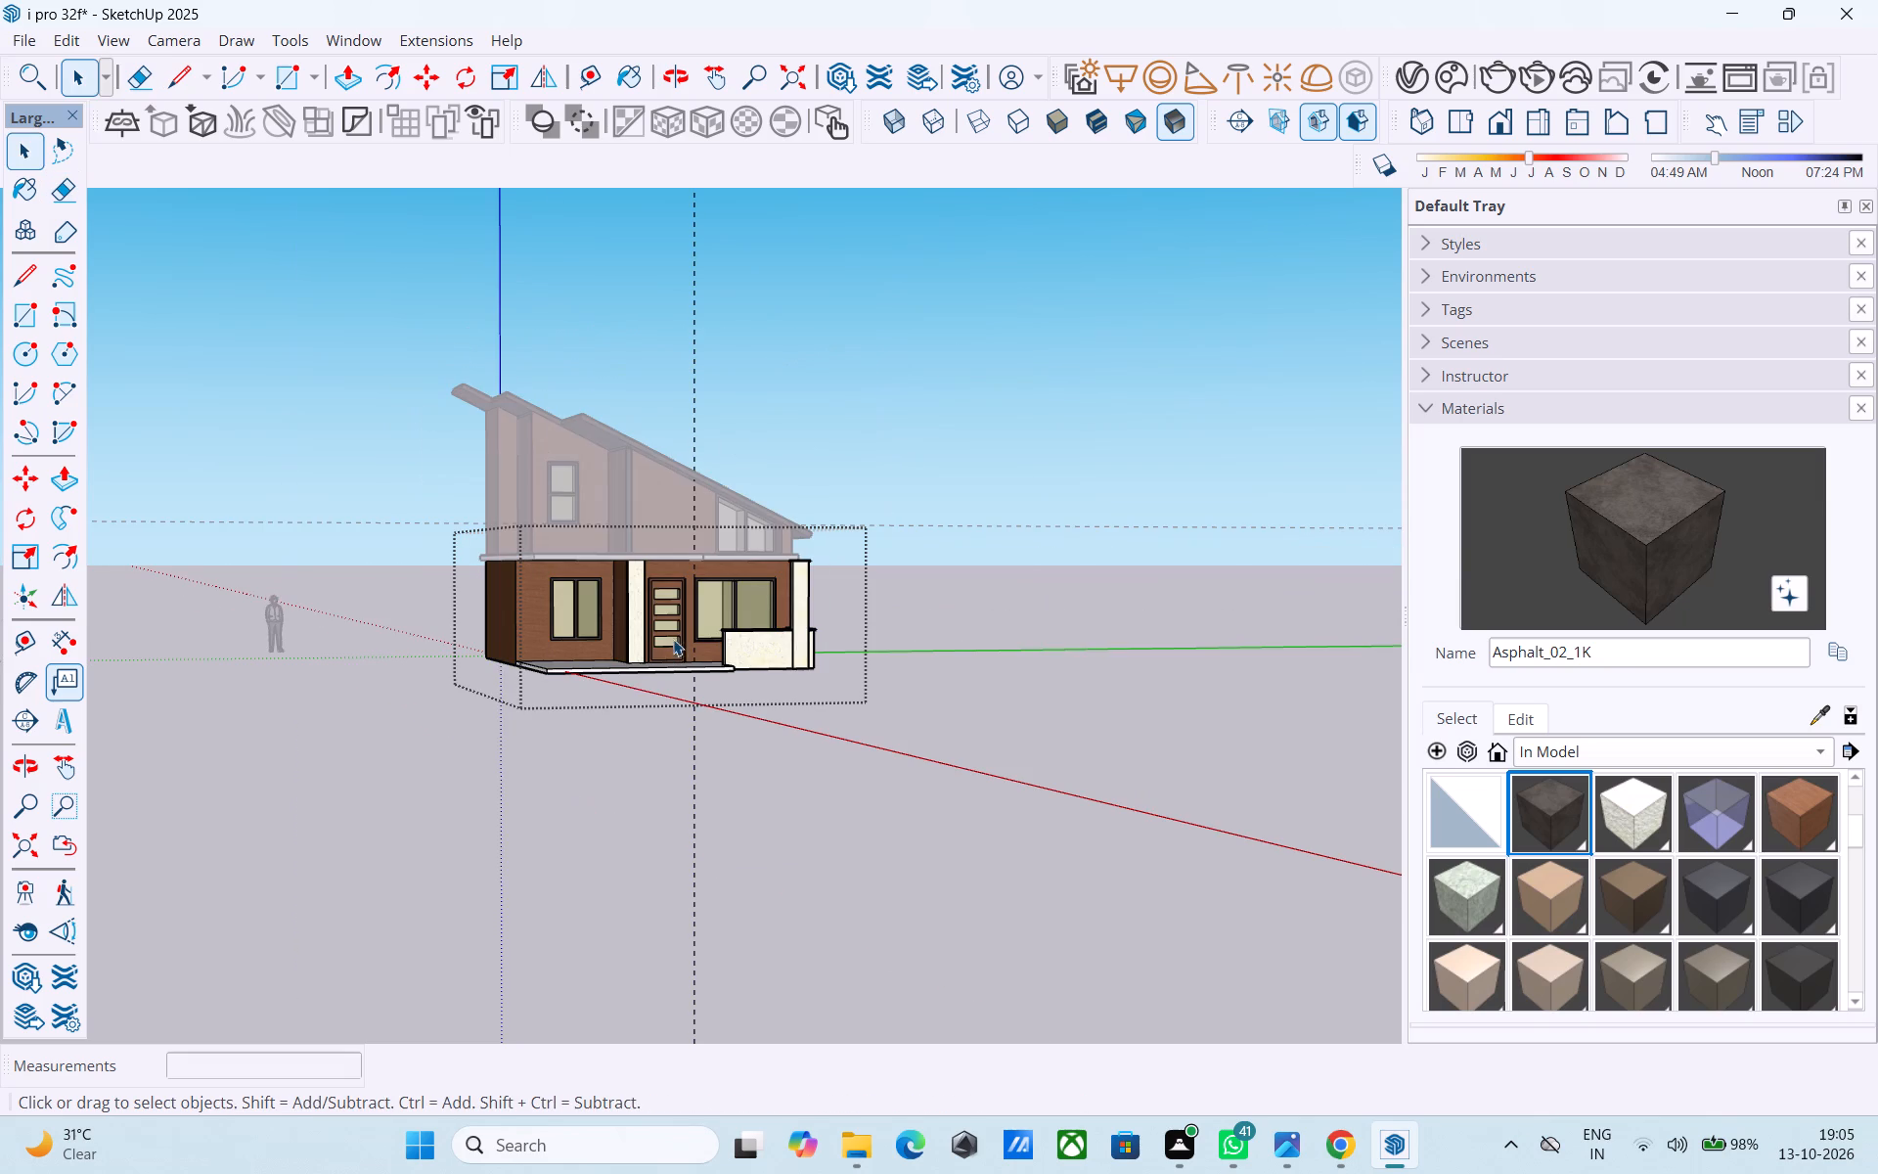
key("e")
left_click_drag(762, 366, 691, 342)
key("space")
left_click(726, 354)
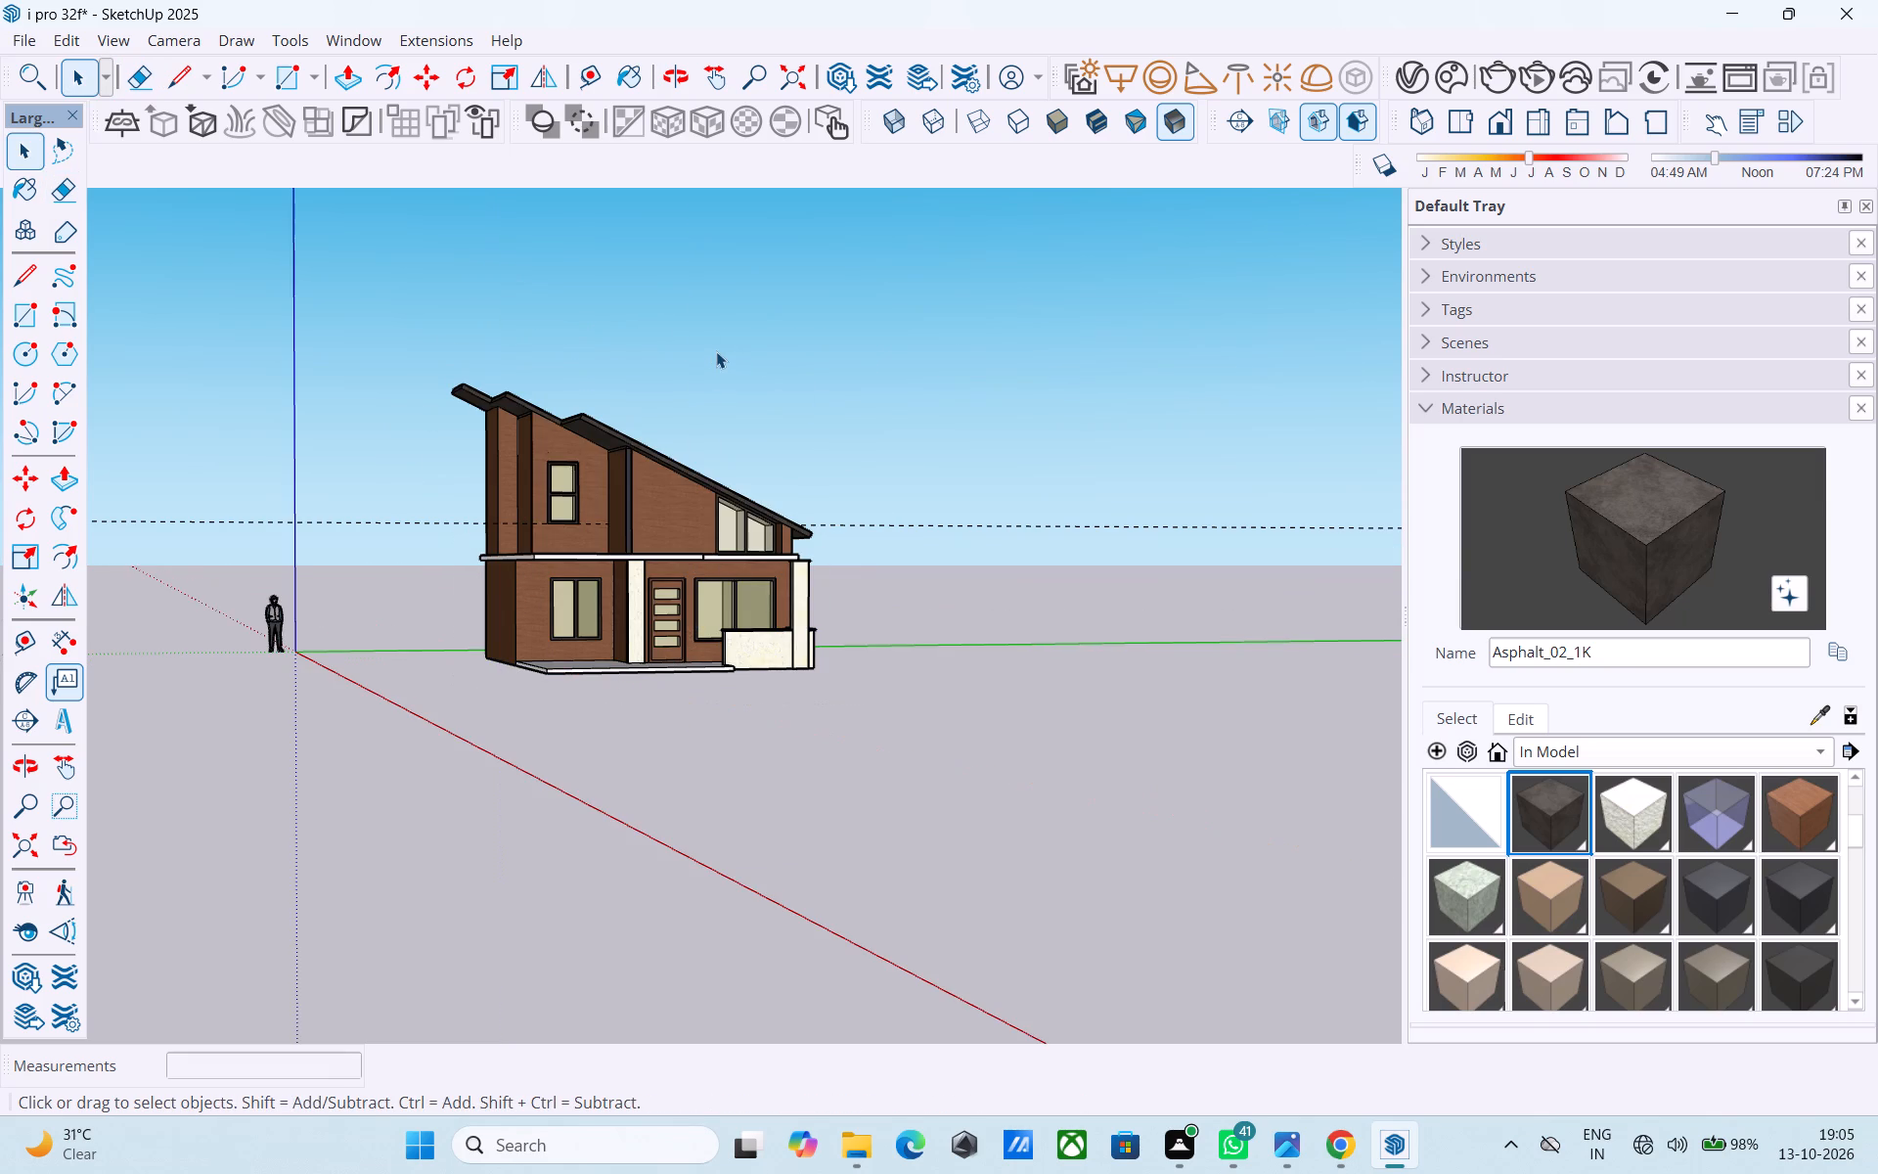
Paint the upper-floor interior wall behind the sloped front window with D04_Dandelion_Burst from the Solid Colors collection.
middle_click_drag(655, 387, 451, 416)
middle_click(644, 487)
scroll(644, 487, "up", 8)
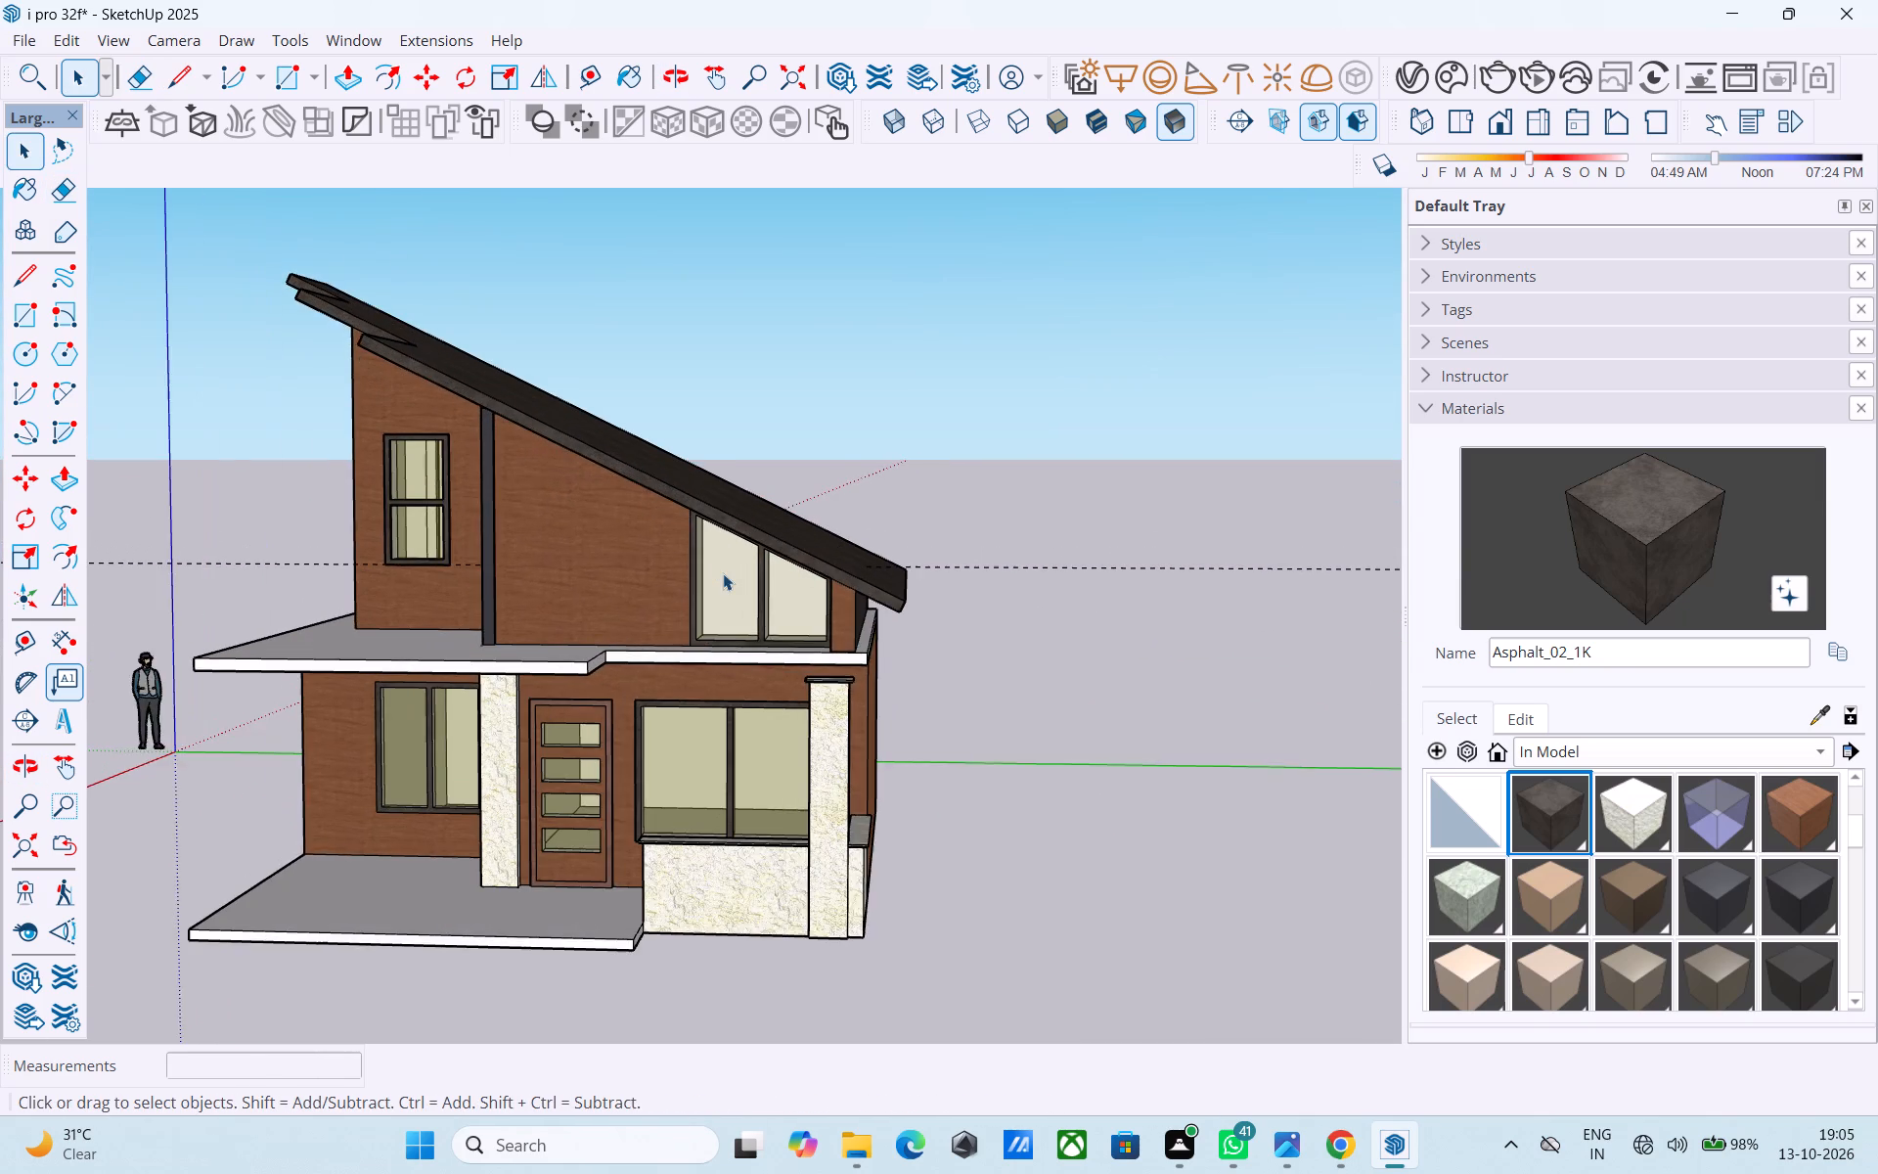
scroll(730, 584, "up", 1)
middle_click_drag(729, 584, 754, 566)
scroll(756, 572, "up", 10)
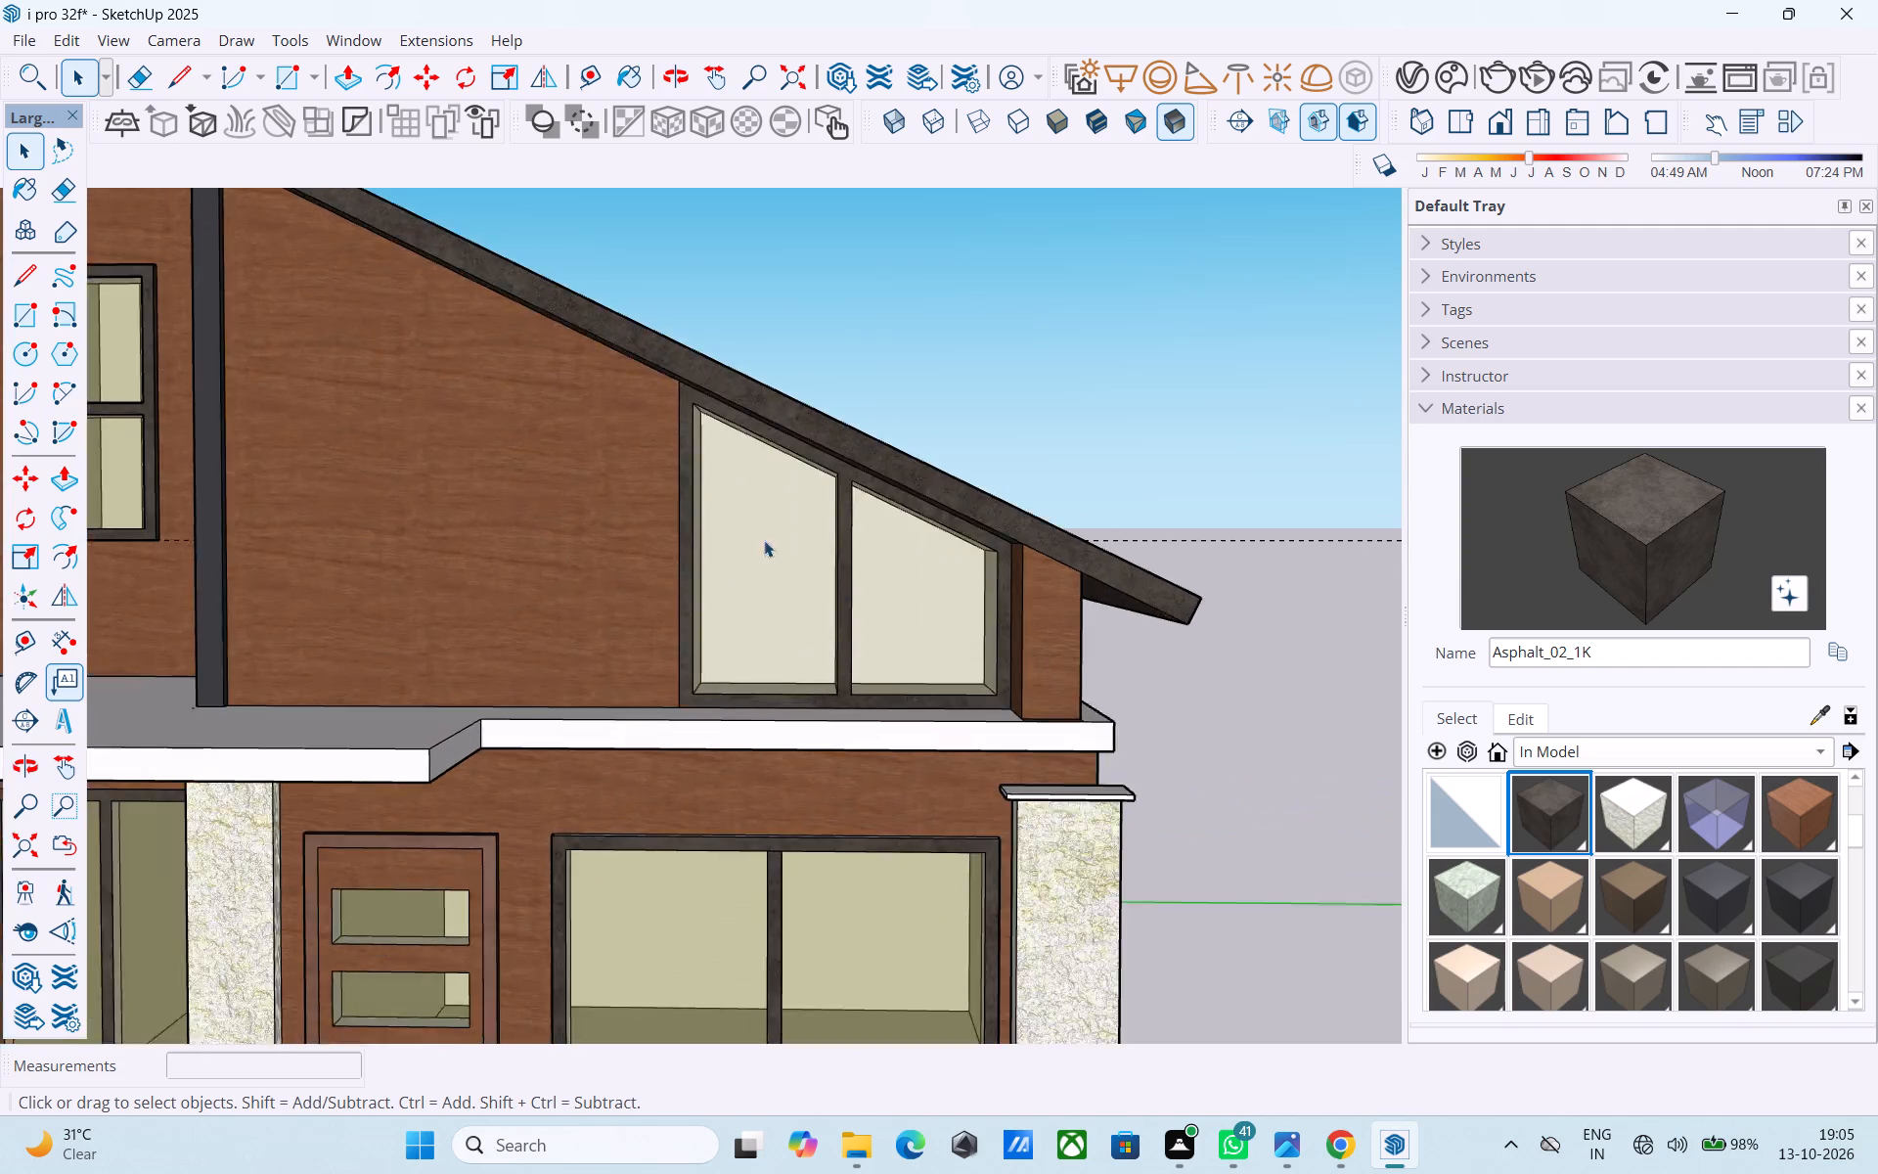
scroll(764, 540, "up", 20)
scroll(764, 540, "up", 11)
scroll(741, 571, "down", 7)
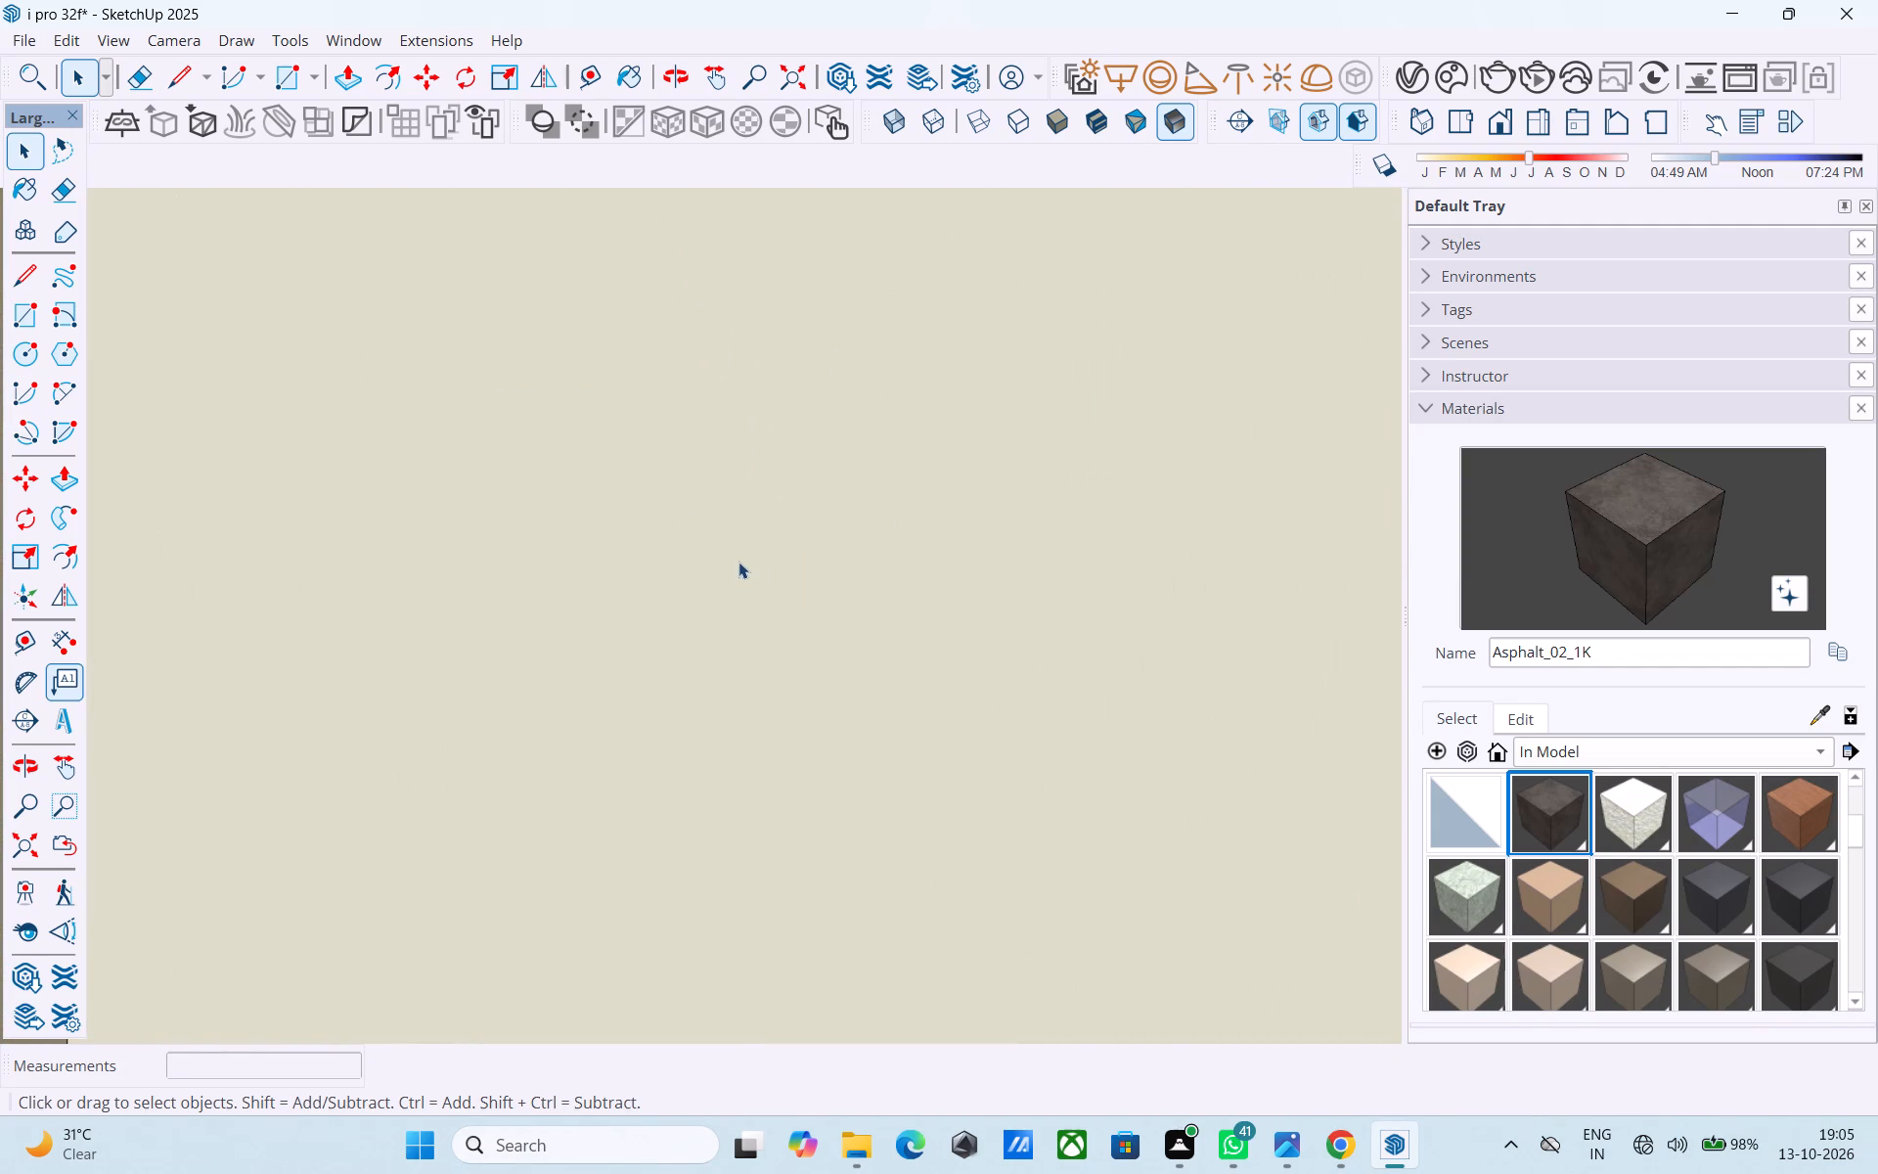
scroll(738, 562, "down", 18)
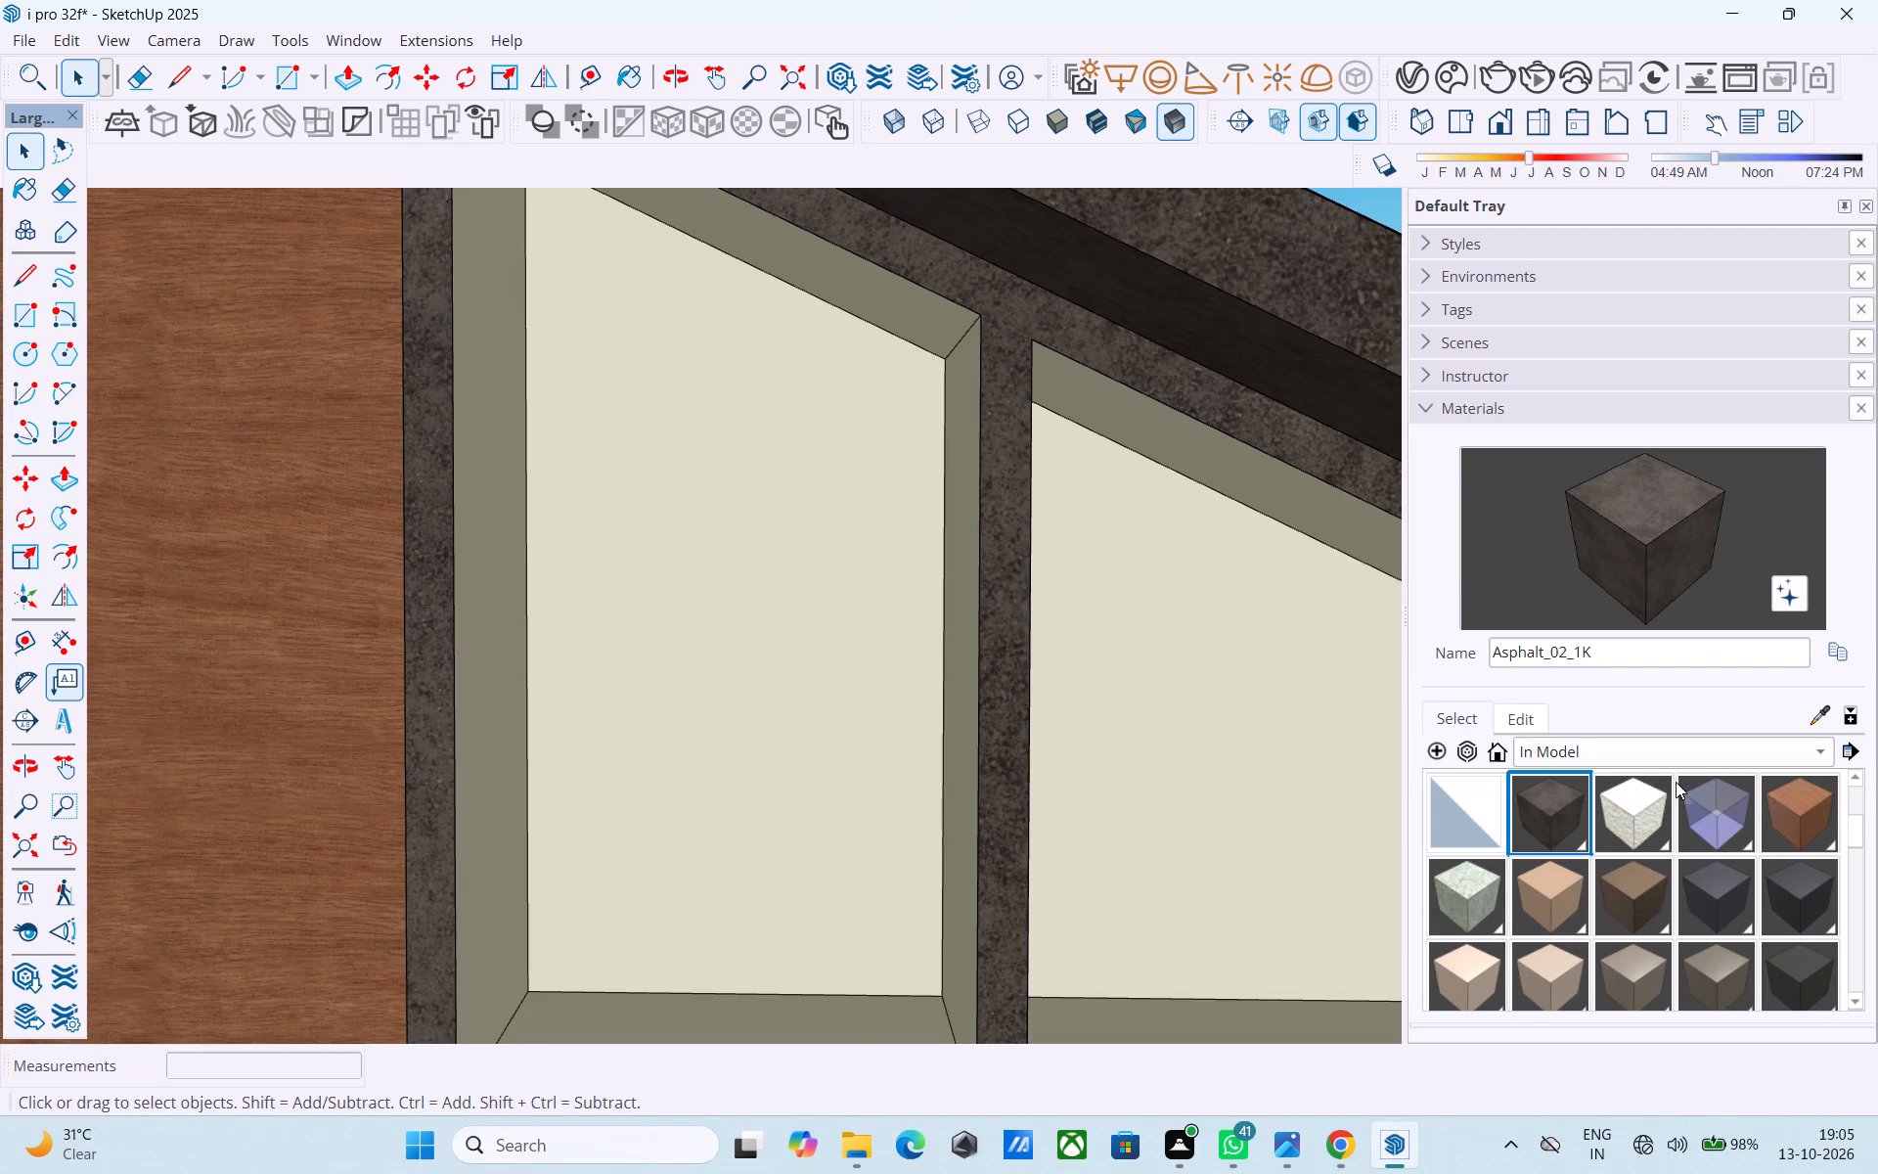
left_click(1667, 747)
left_click(1653, 991)
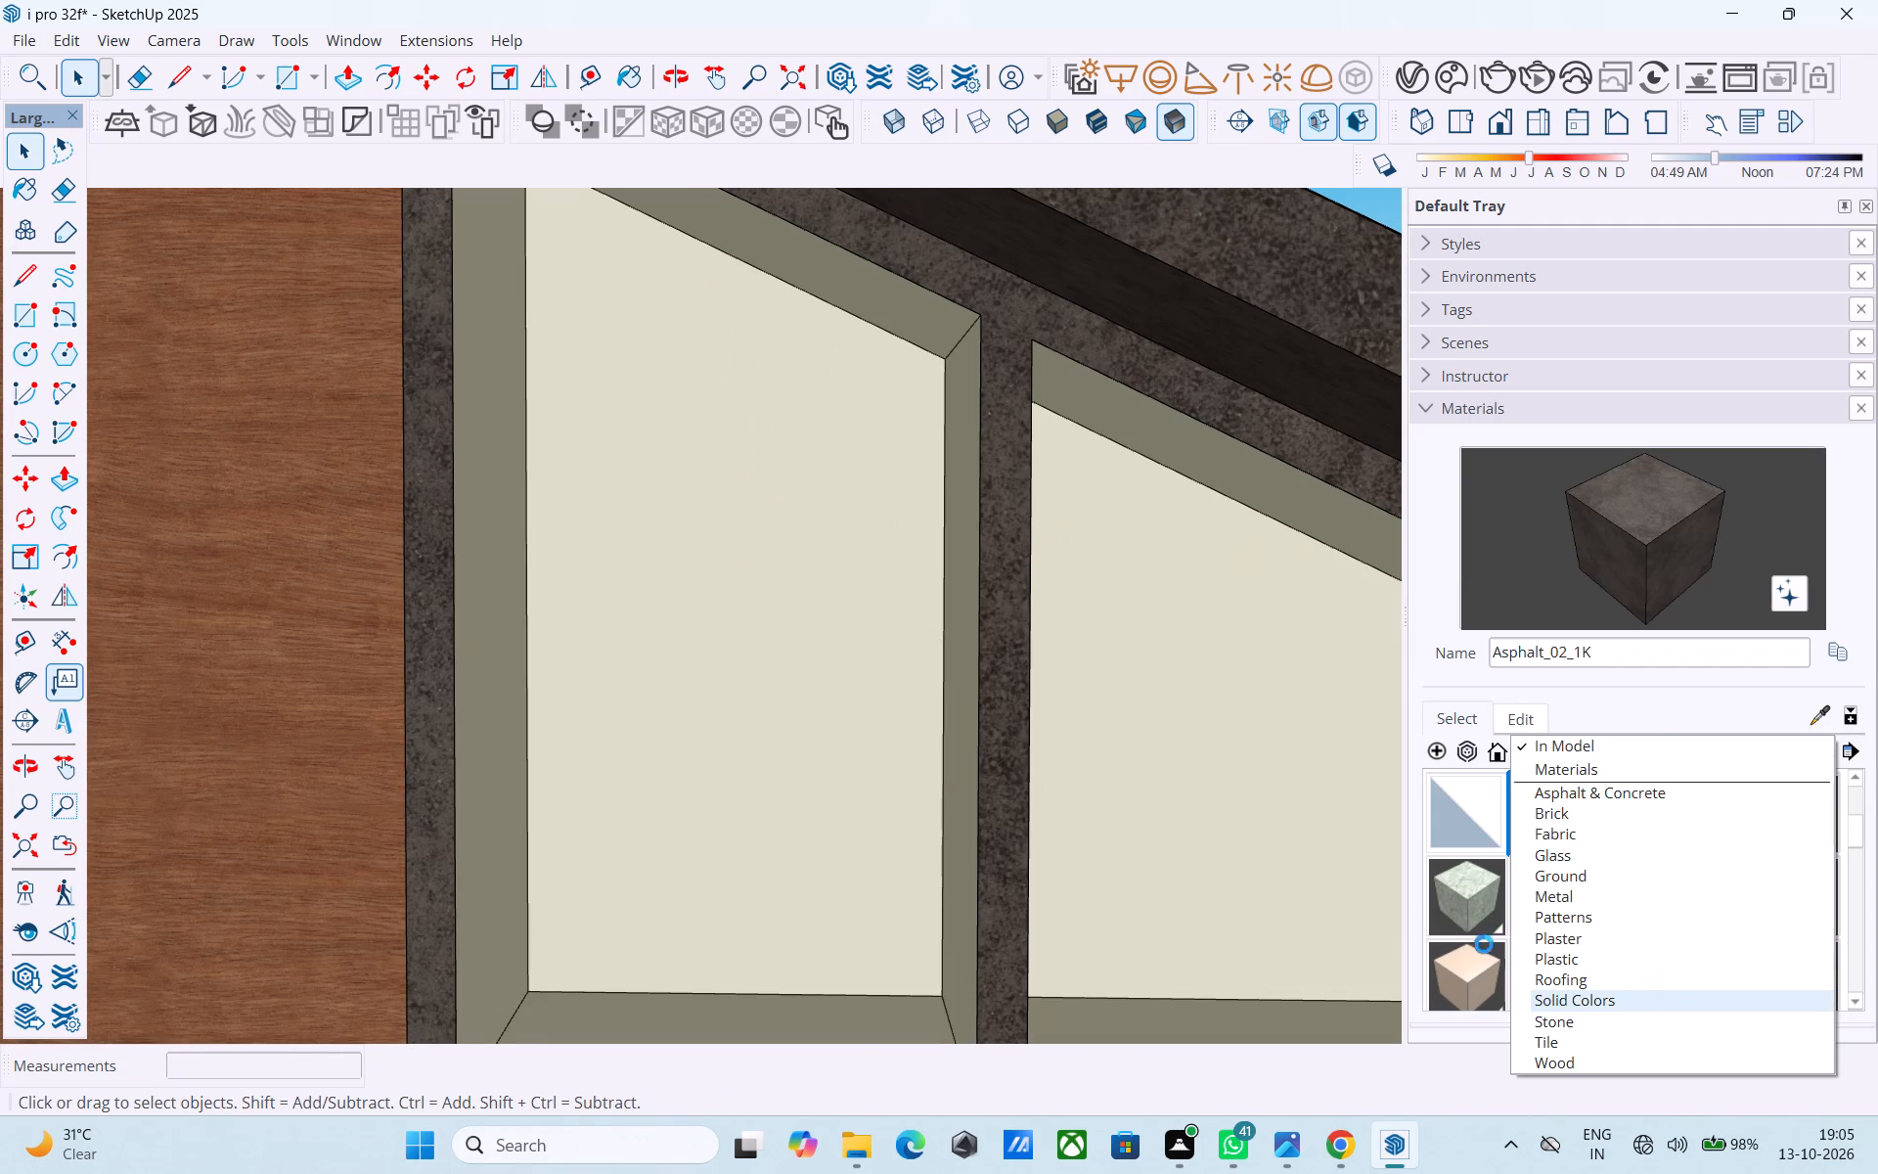
middle_click_drag(1120, 823, 897, 732)
scroll(886, 703, "up", 5)
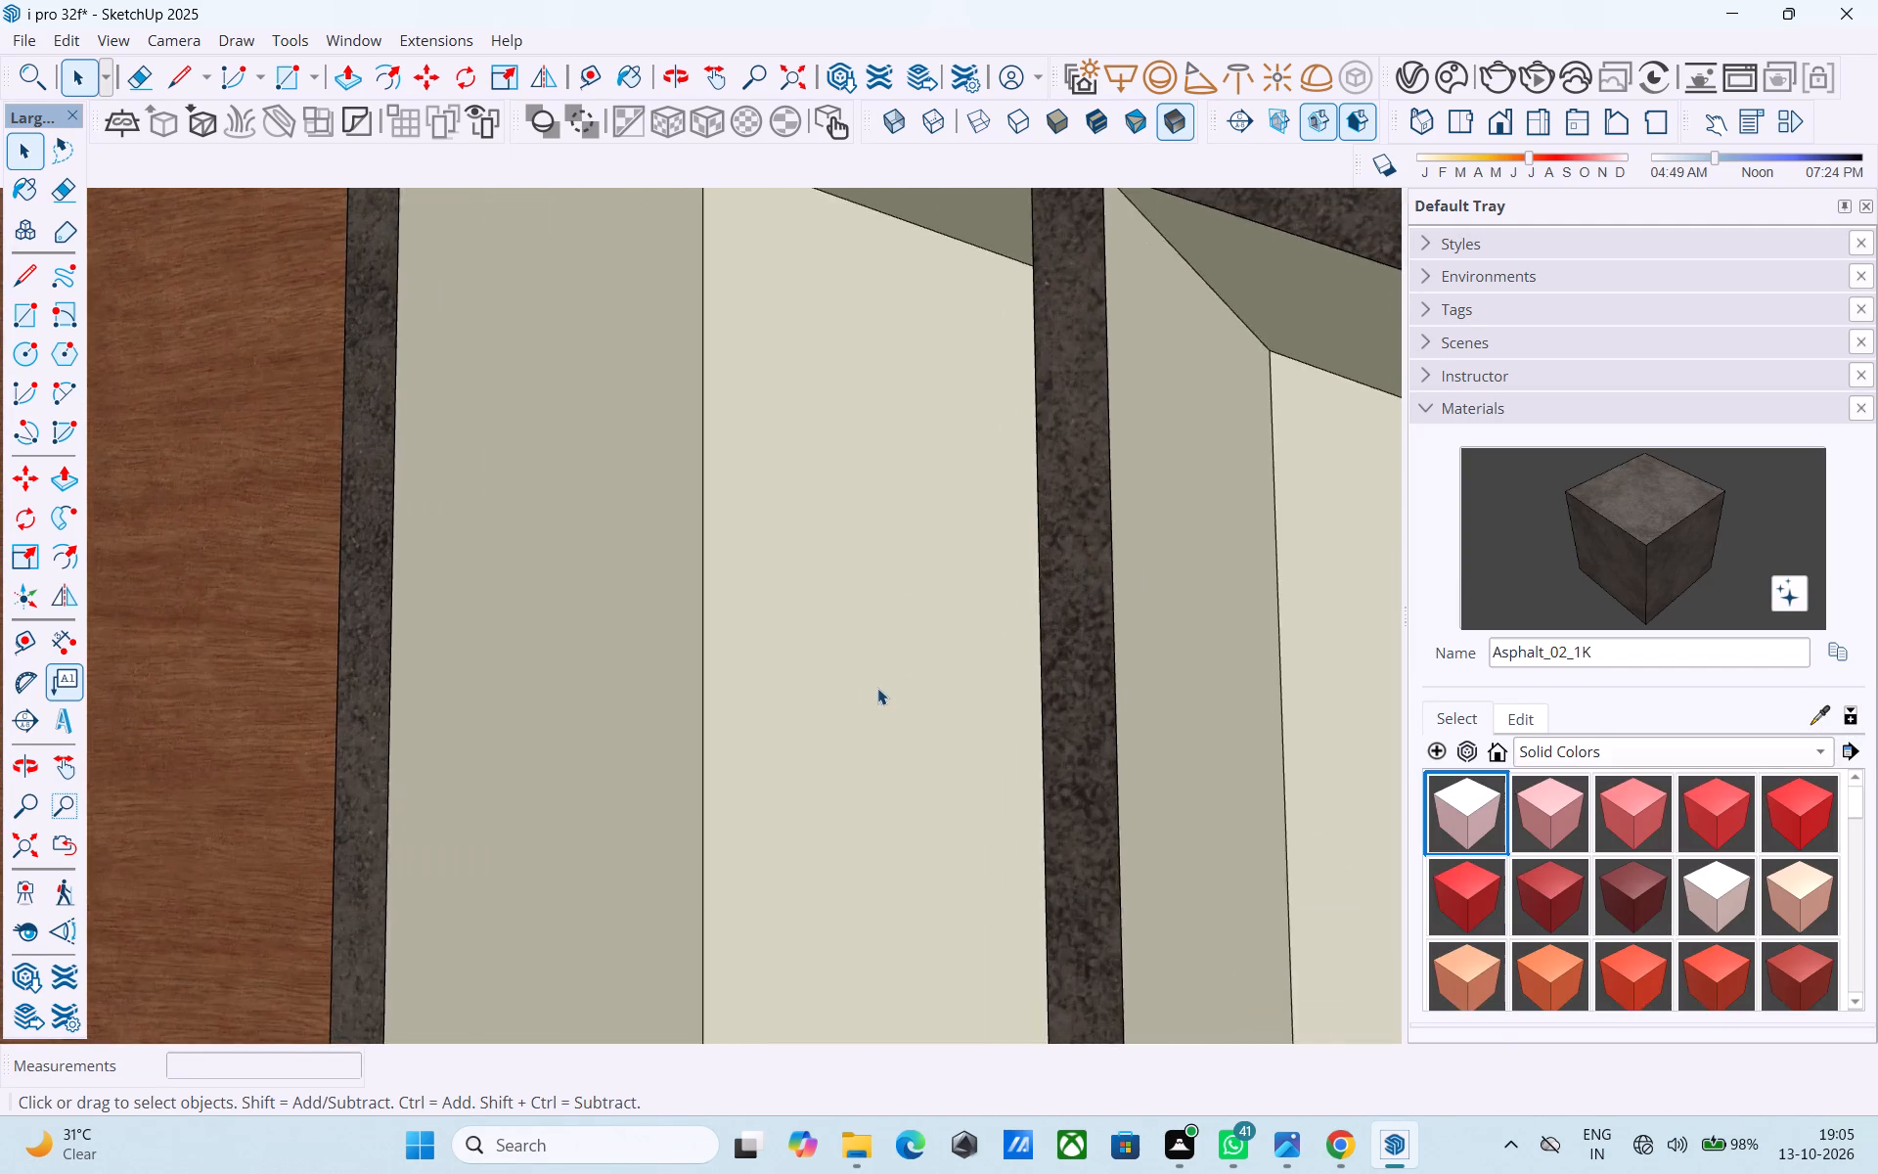
scroll(877, 688, "up", 4)
middle_click_drag(843, 697, 729, 689)
scroll(726, 707, "up", 20)
scroll(726, 707, "up", 3)
middle_click_drag(712, 690, 361, 665)
middle_click_drag(596, 634, 555, 644, "shift")
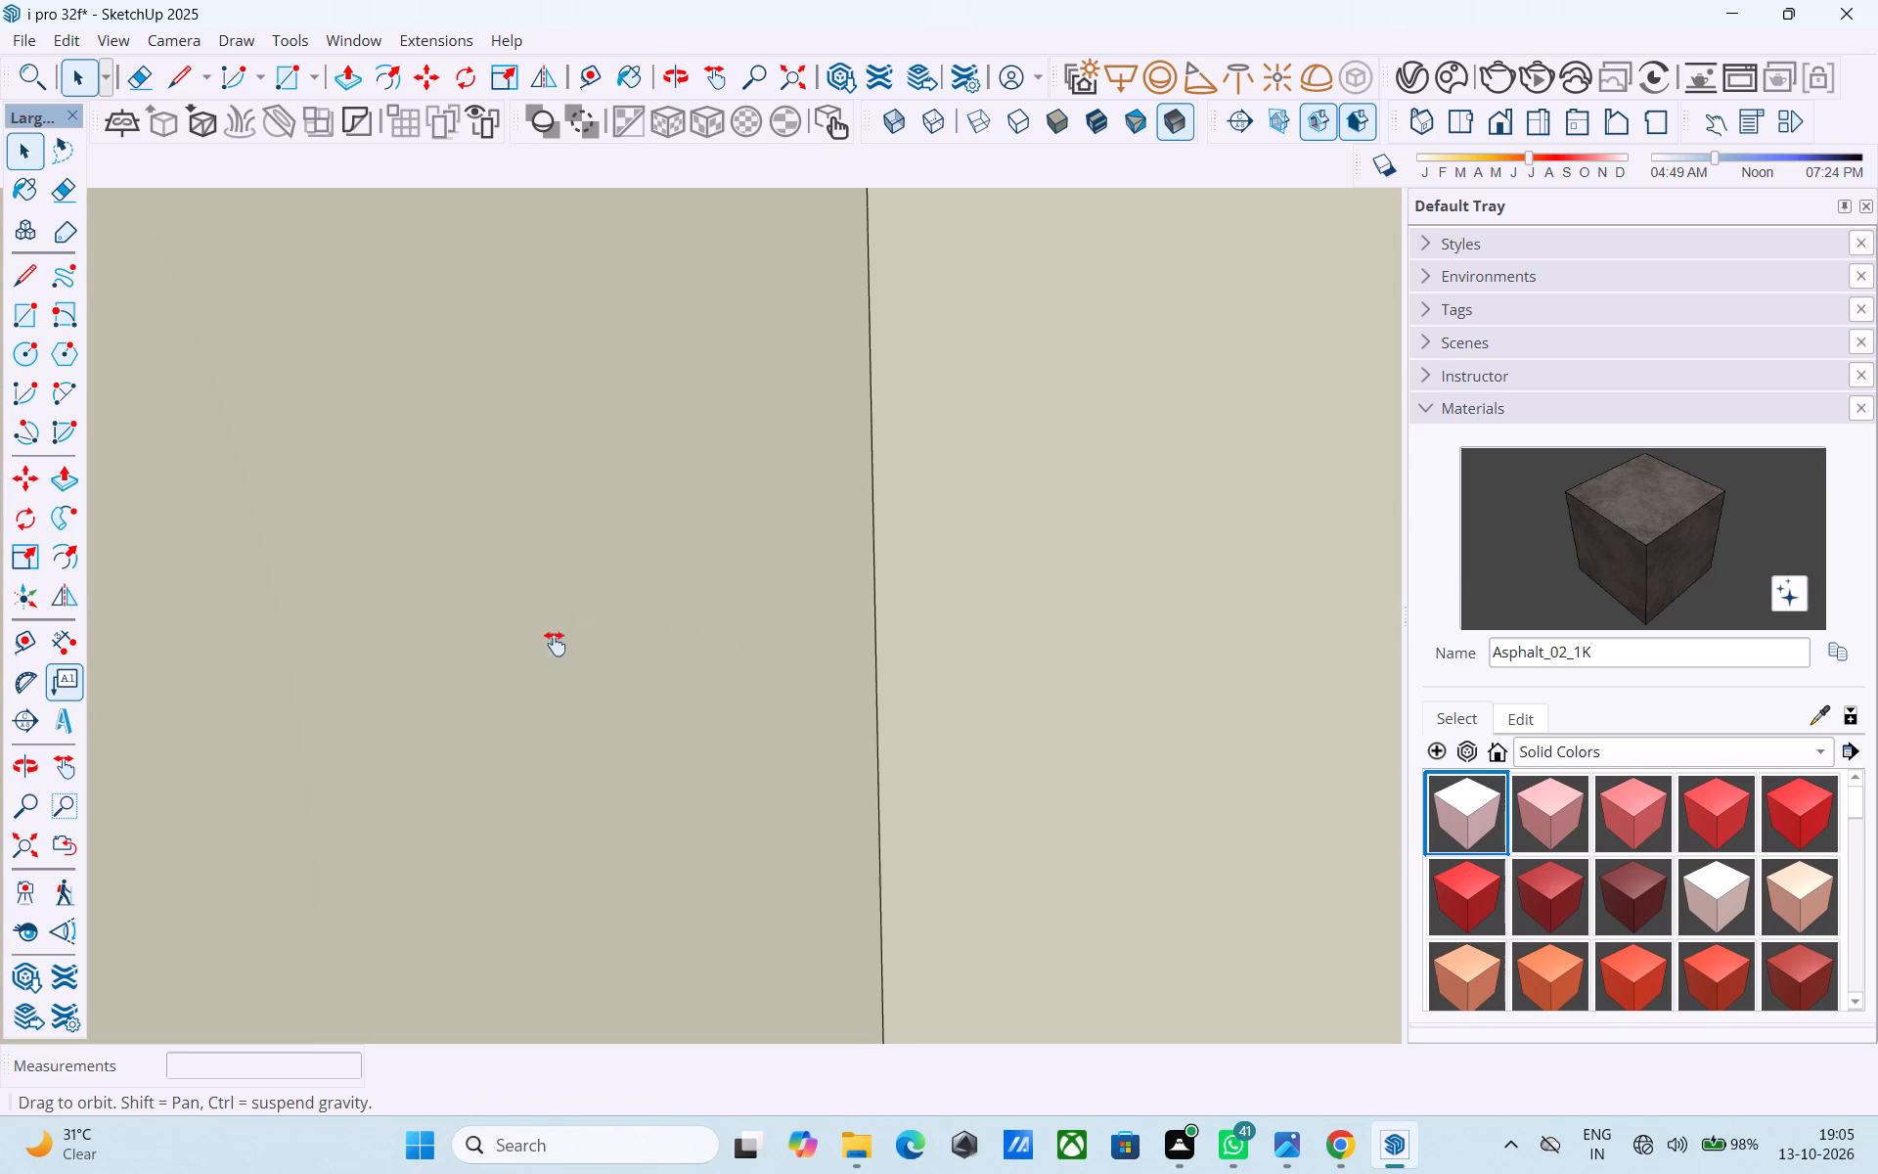
middle_click_drag(555, 644, 28, 658, "shift")
middle_click_drag(721, 602, 380, 670, "shift")
scroll(512, 621, "up", 20)
scroll(512, 621, "up", 1)
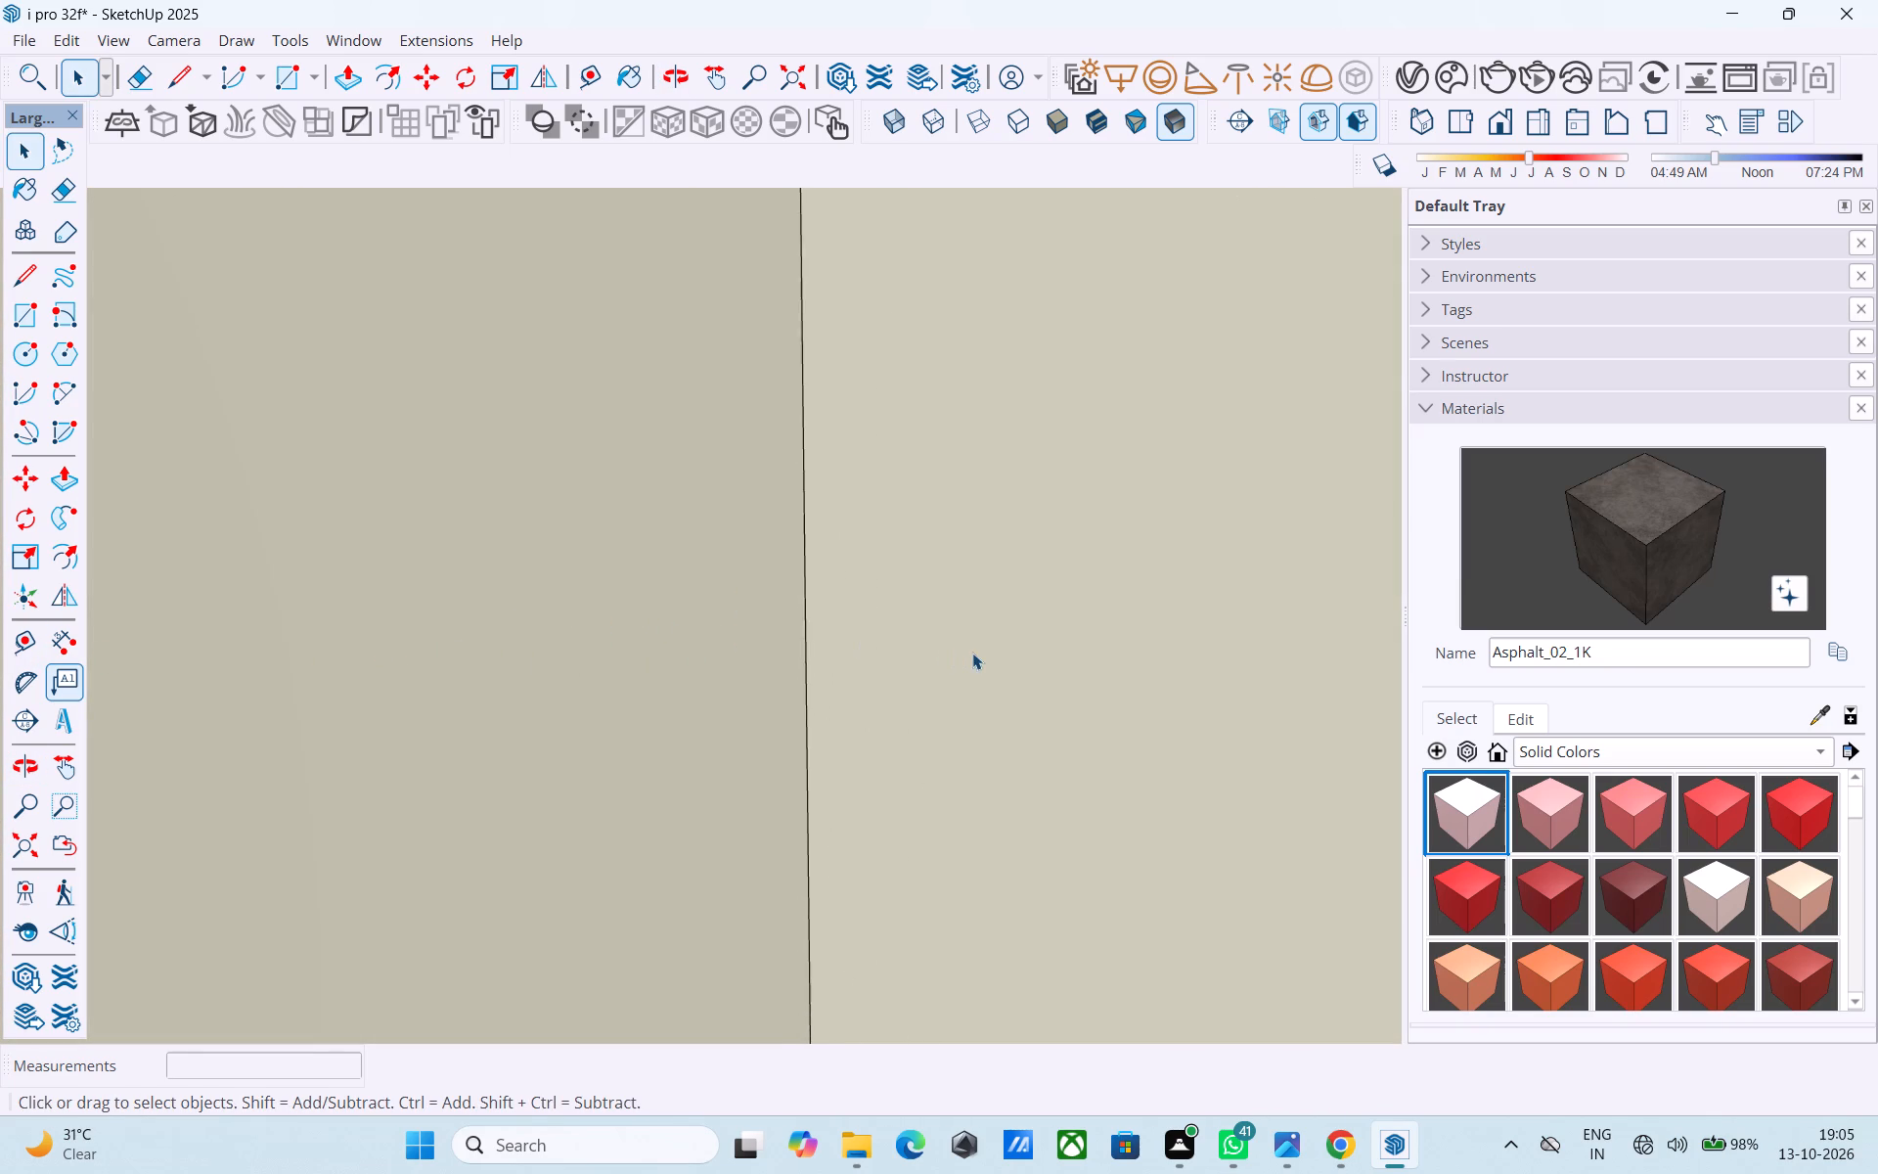
scroll(972, 653, "up", 9)
scroll(1553, 852, "down", 5)
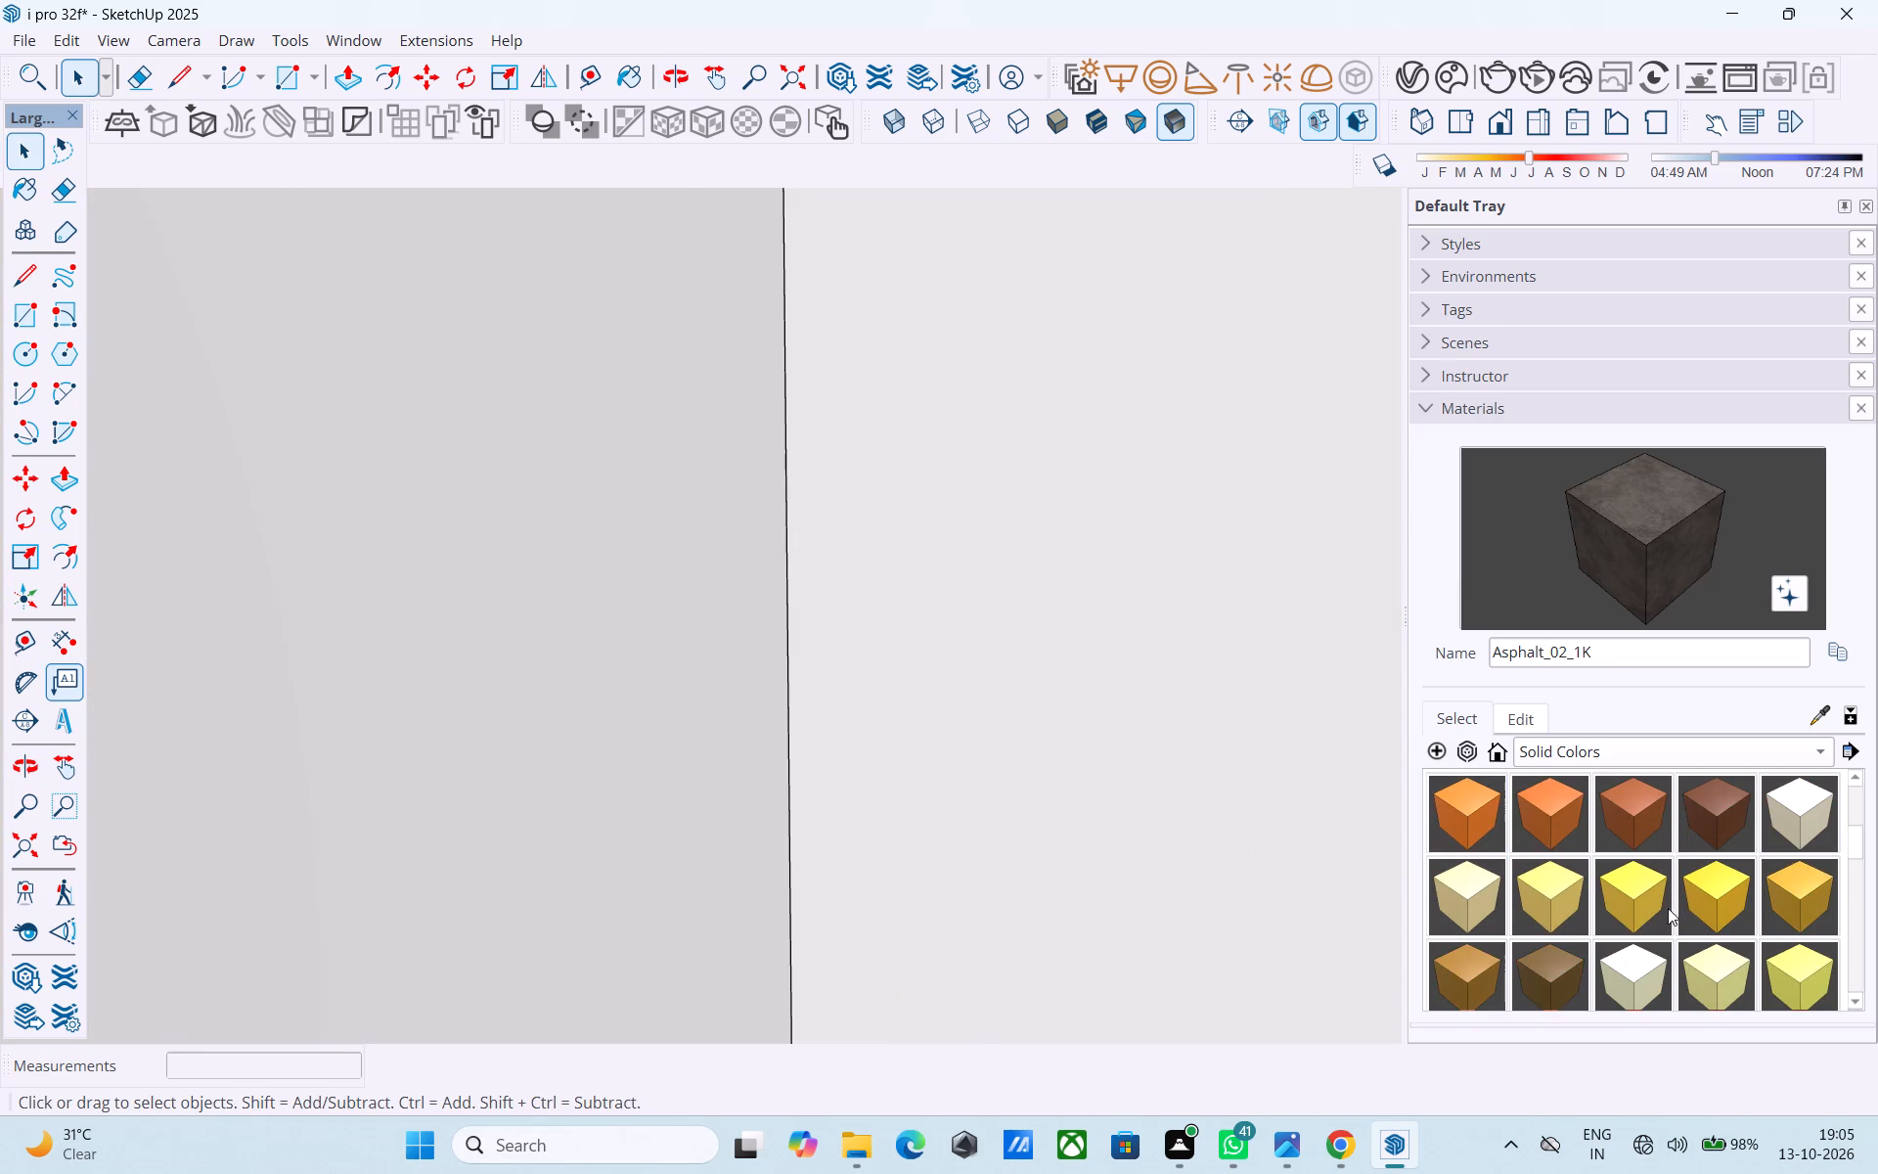
left_click(1565, 896)
left_click(1612, 884)
left_click(1051, 661)
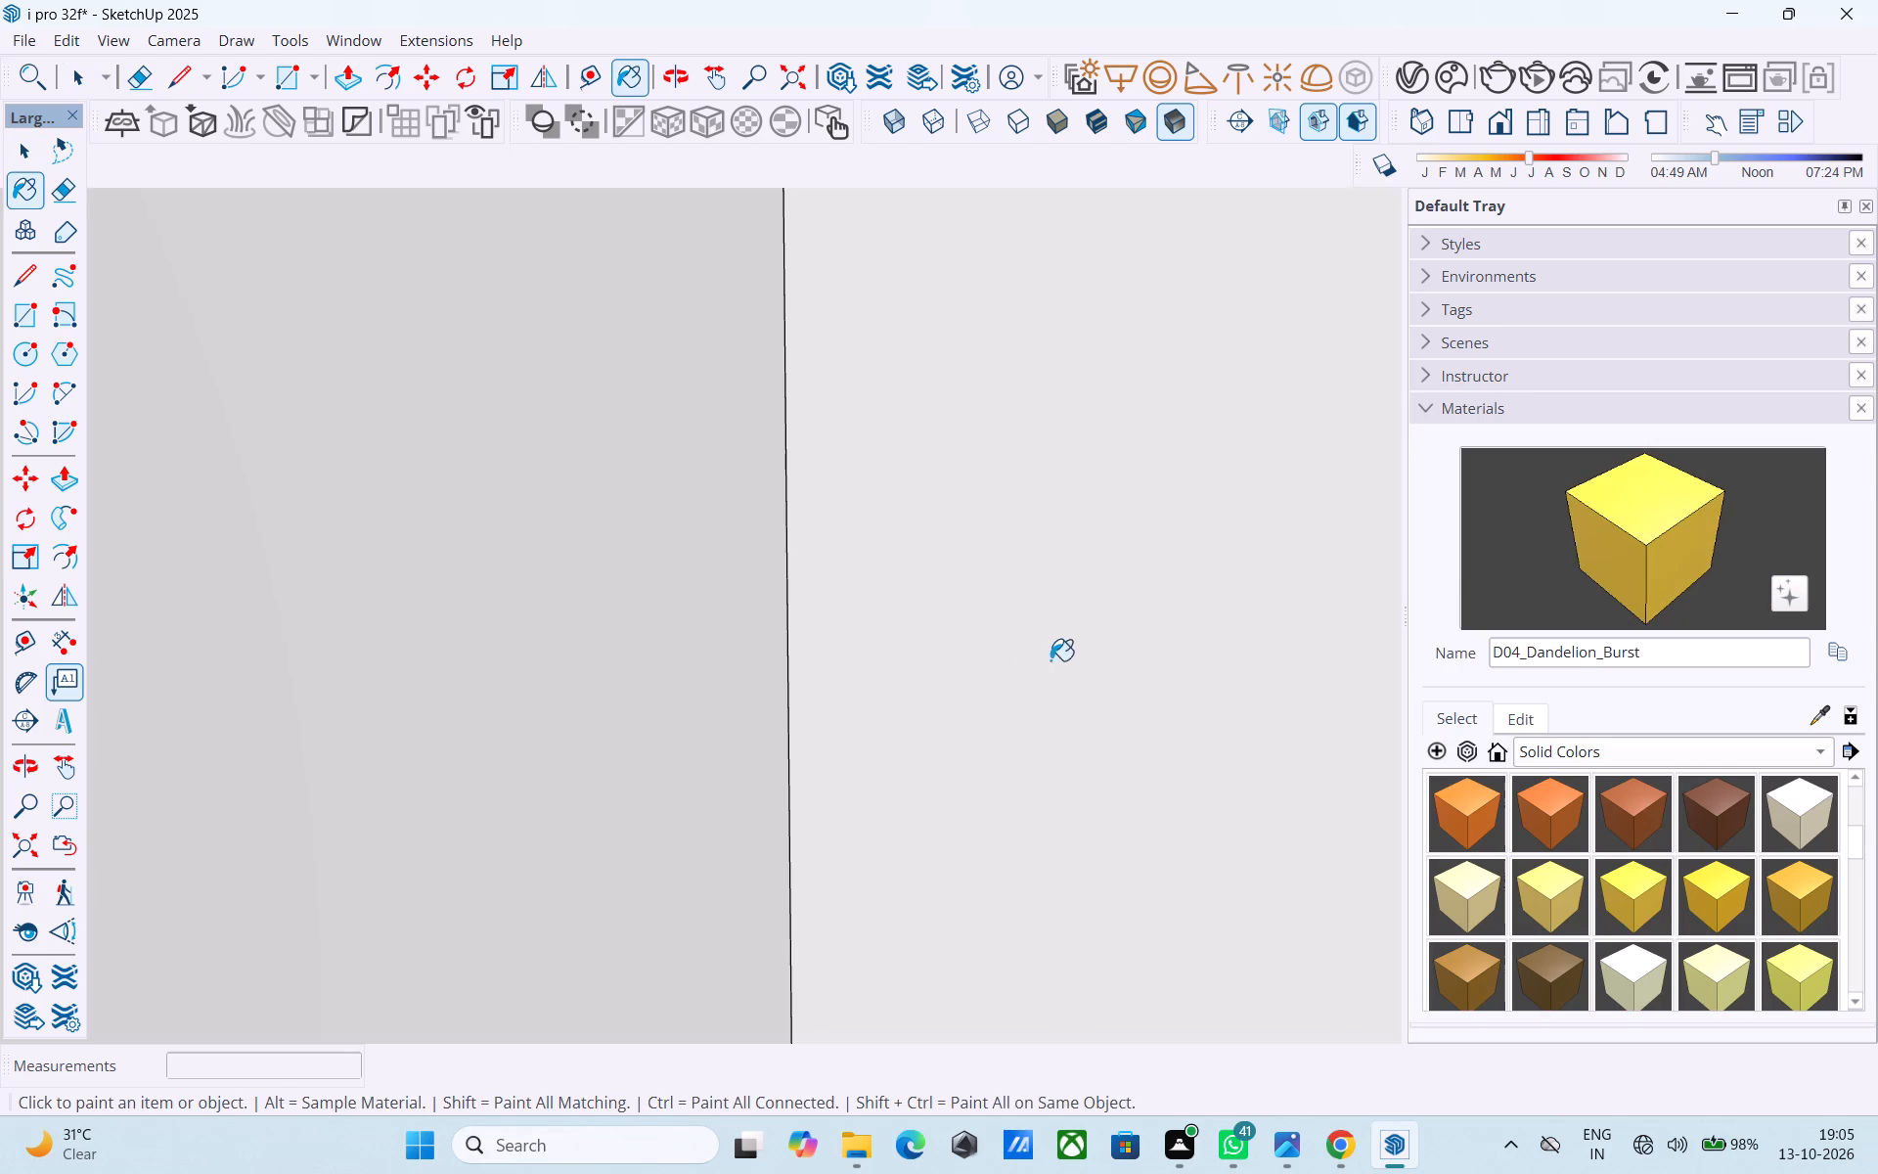
Undo the D04_Dandelion_Burst paint applied to the upper-floor group.
scroll(738, 651, "down", 4)
middle_click_drag(967, 662, 1368, 567)
scroll(1401, 552, "down", 1)
scroll(1202, 581, "down", 20)
scroll(1202, 581, "down", 1)
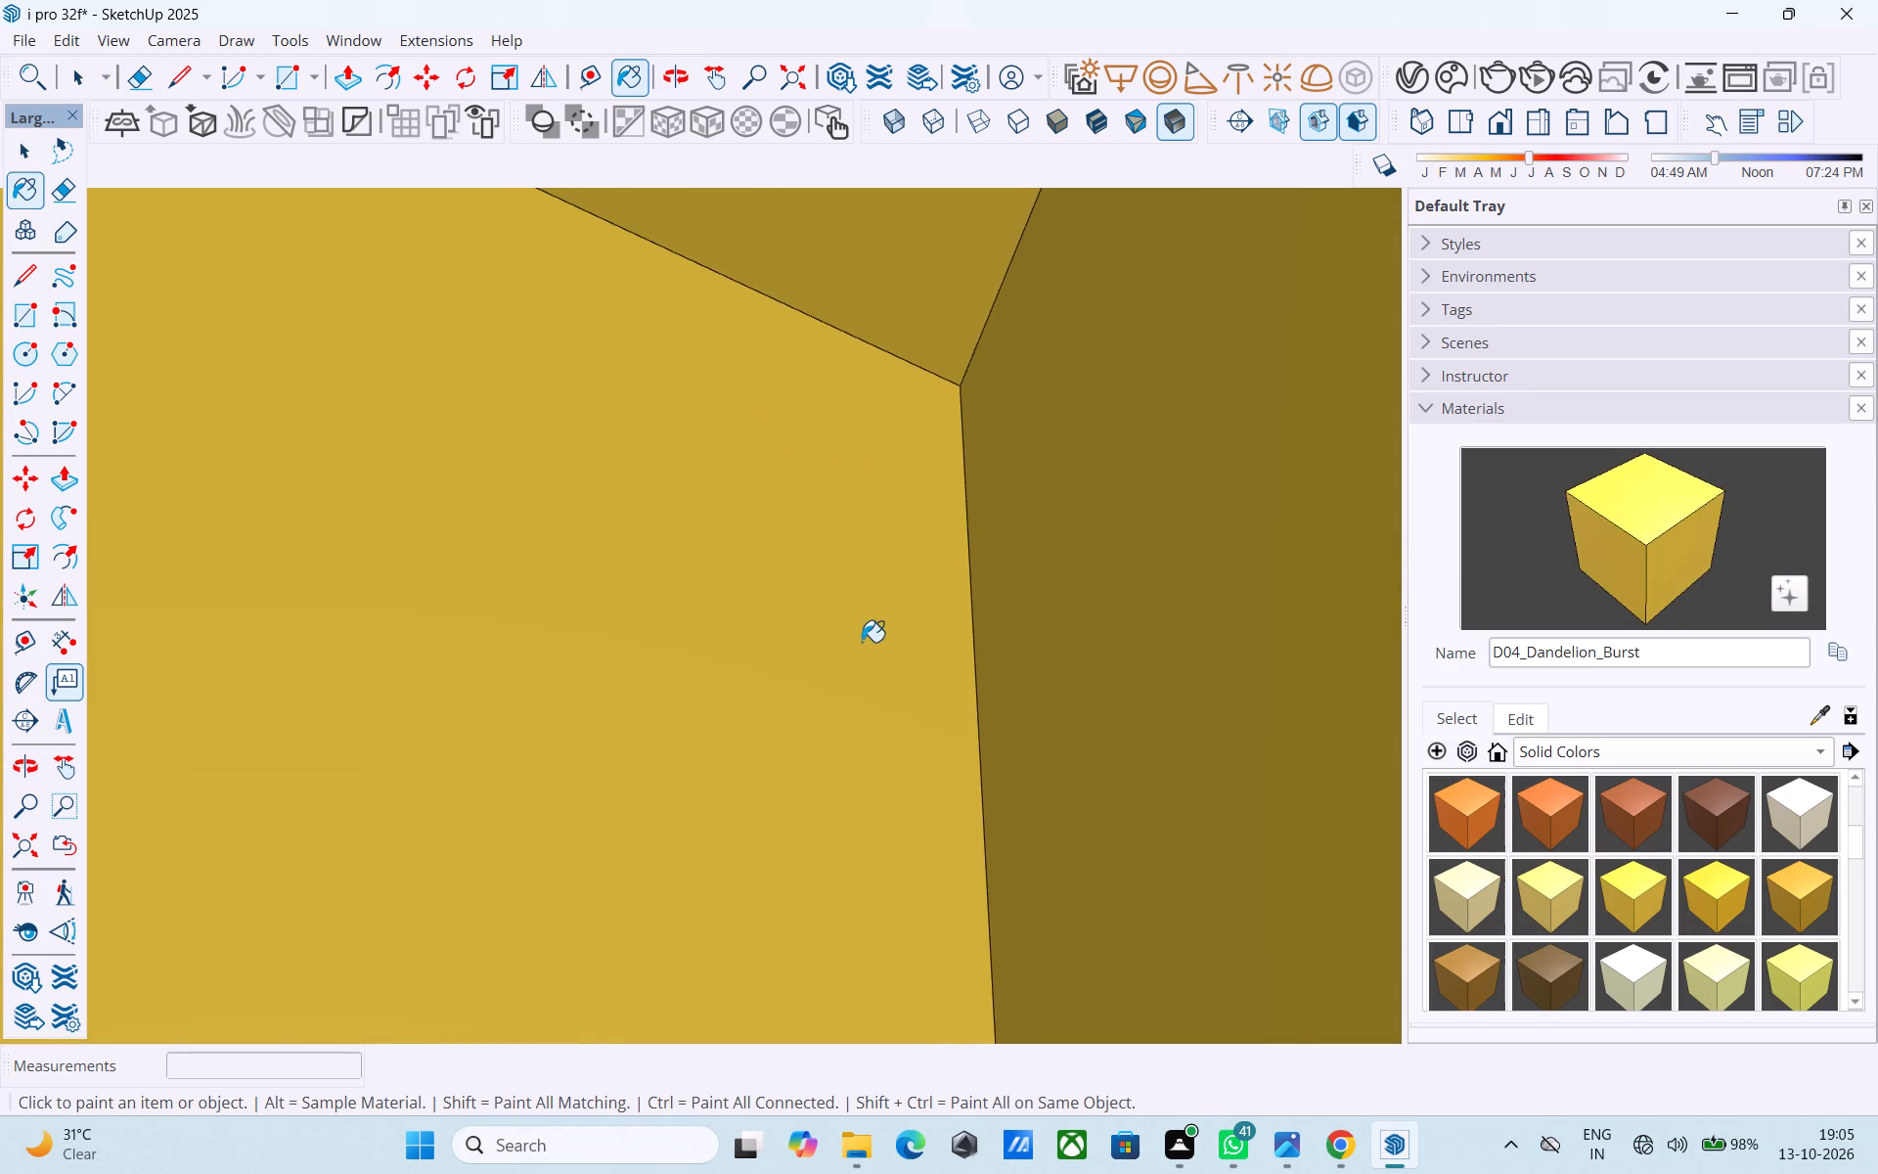
scroll(862, 642, "down", 20)
scroll(862, 642, "down", 17)
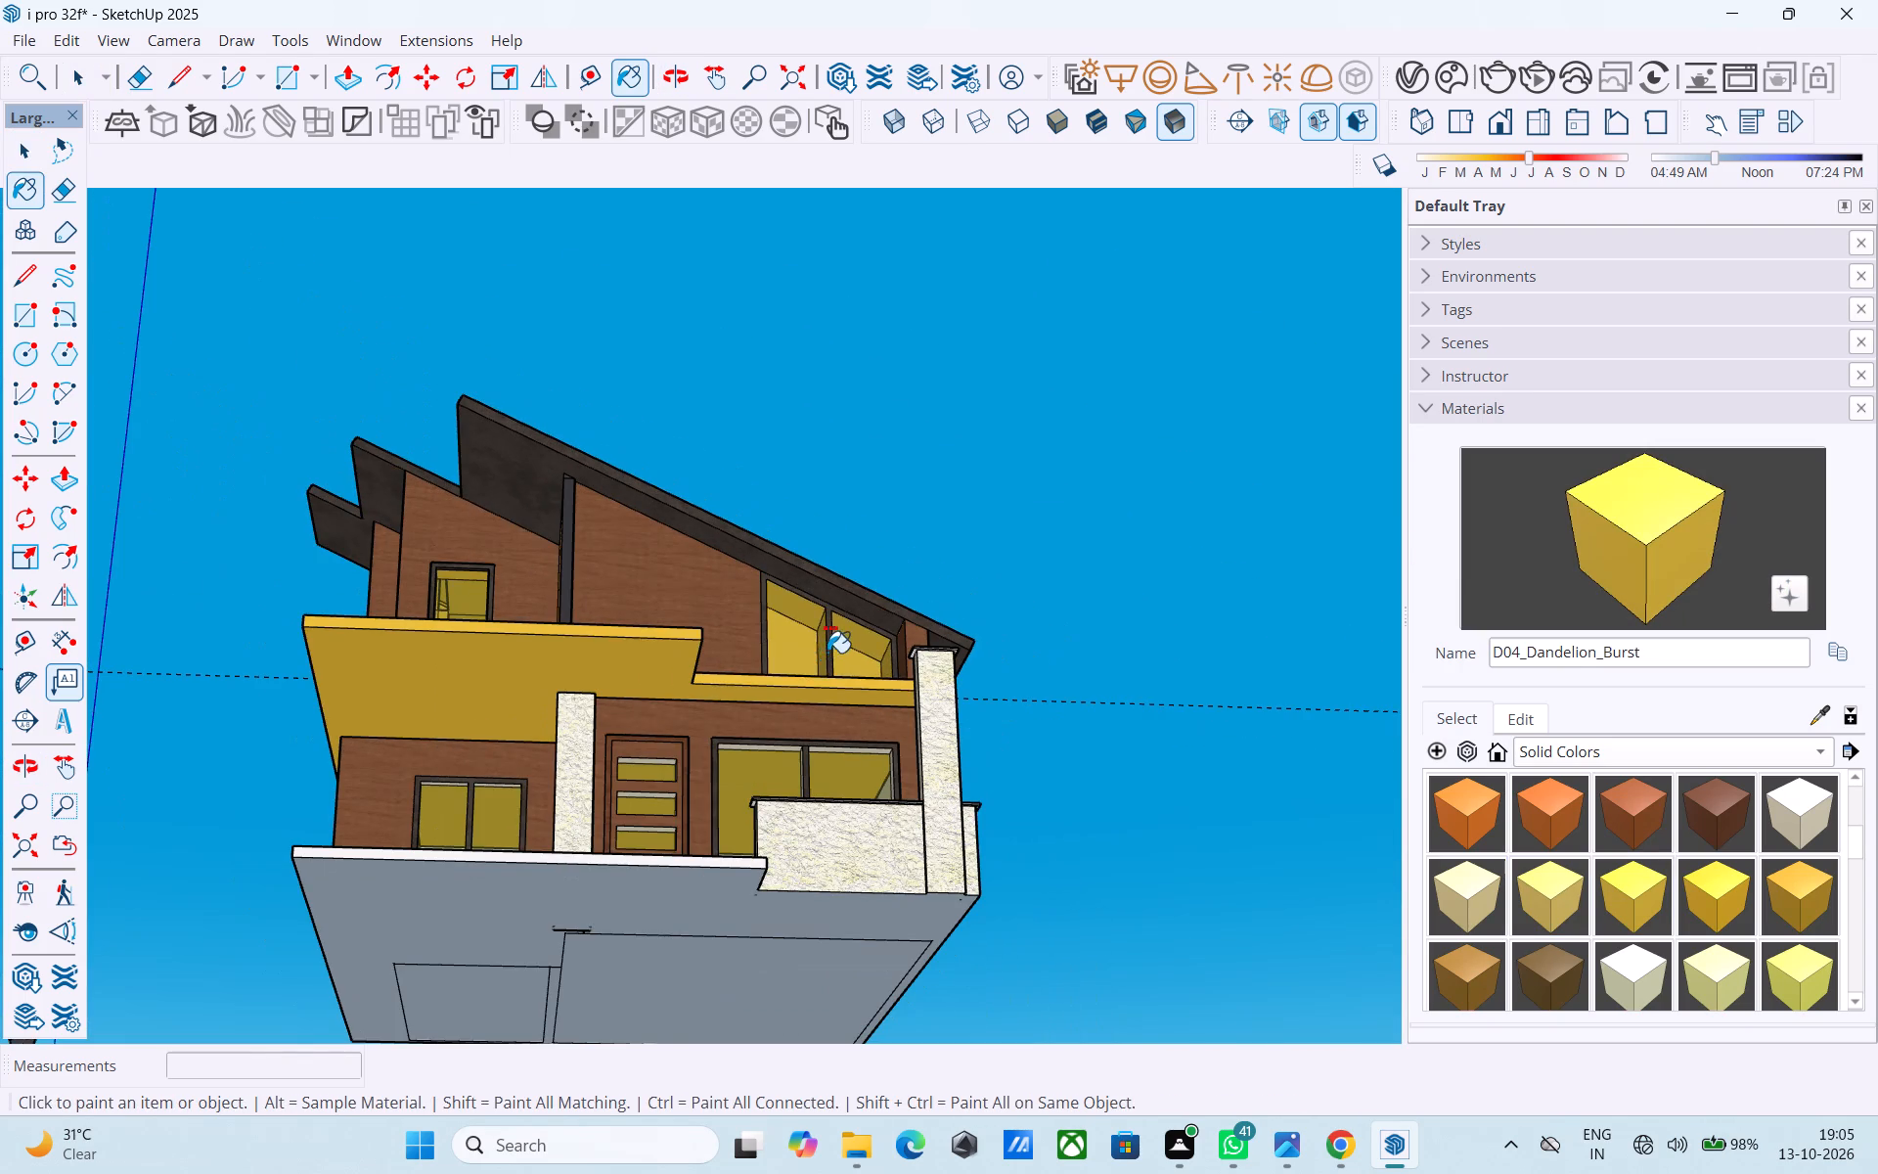
key("ctrl+z")
Open the upper-floor group and paint the interior back wall behind the sloped front window with D04_Dandelion_Burst.
key("space")
middle_click_drag(827, 649, 778, 726)
scroll(766, 730, "up", 20)
scroll(766, 730, "up", 2)
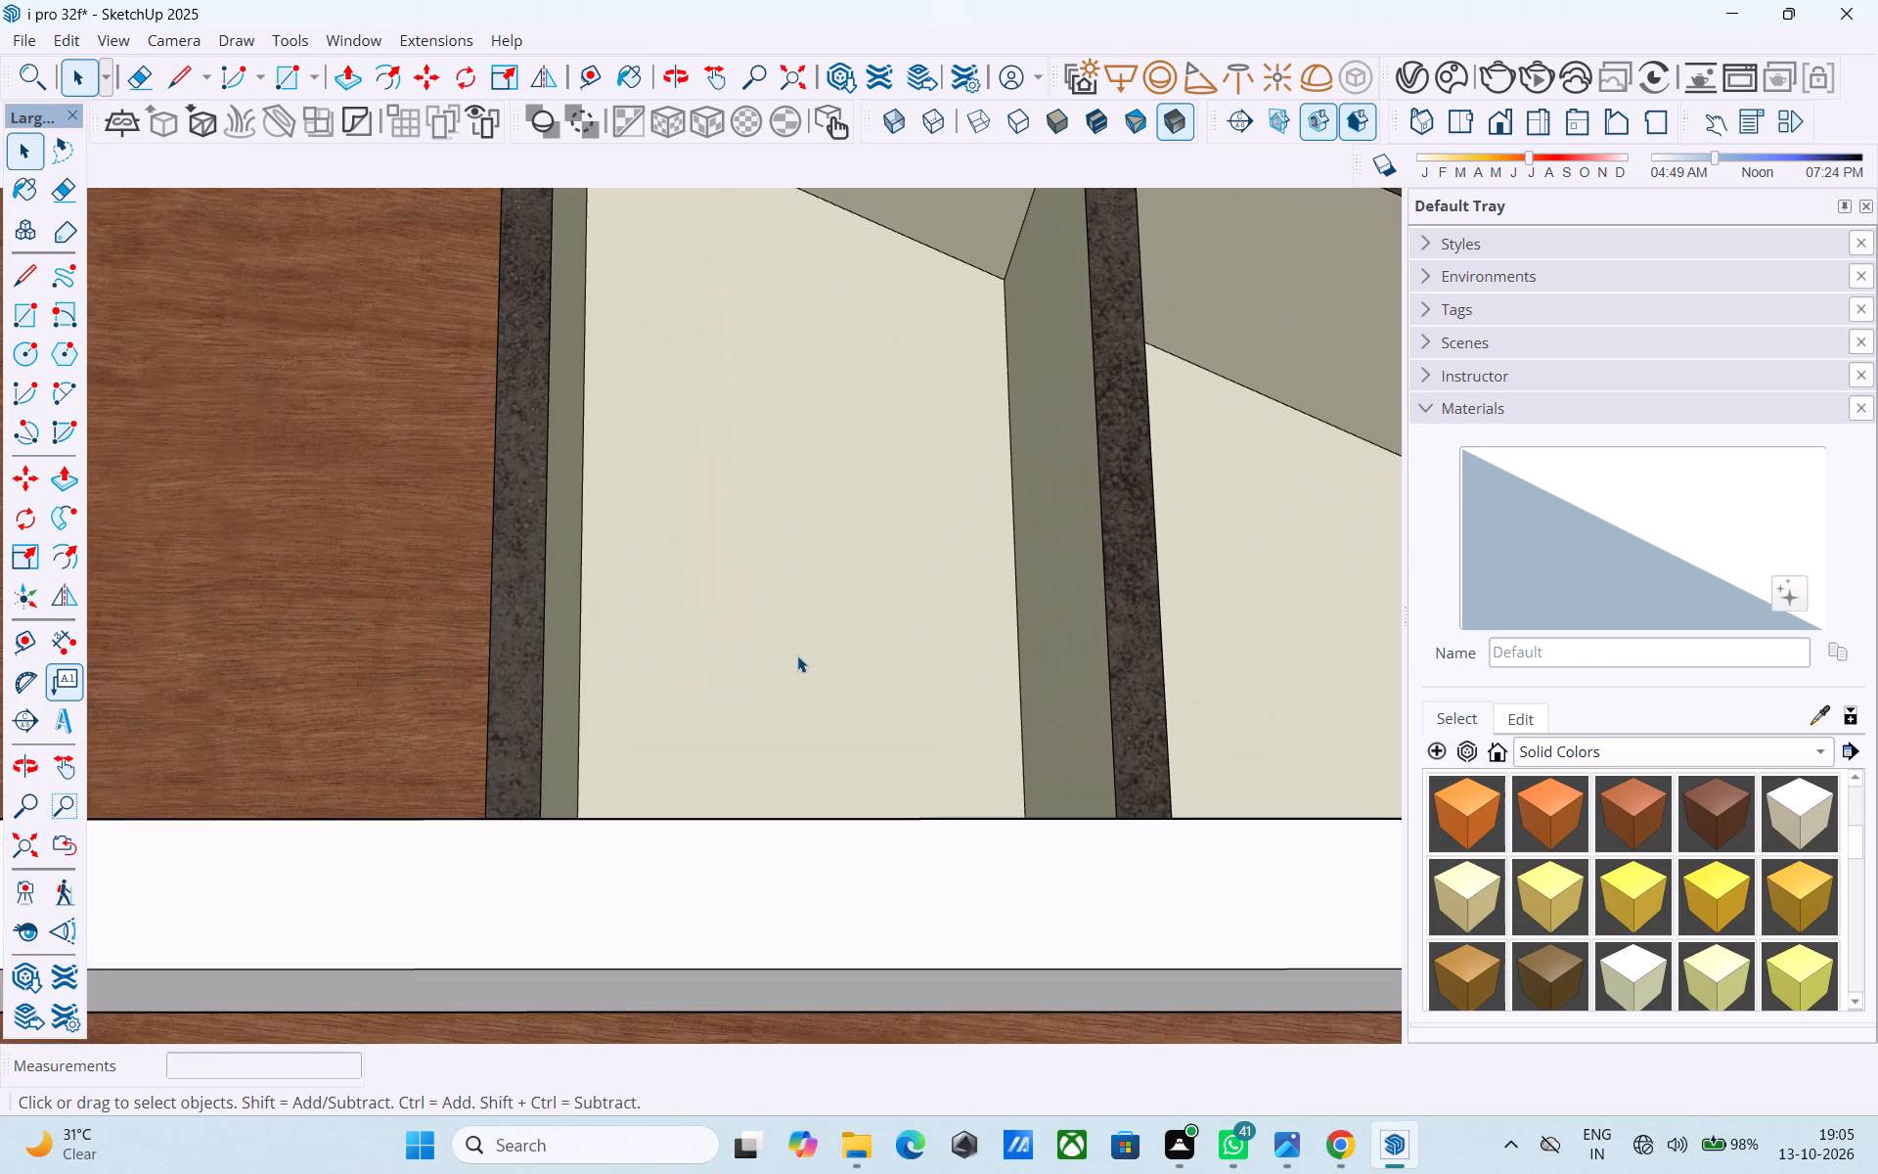
double_click(747, 924)
scroll(849, 247, "up", 18)
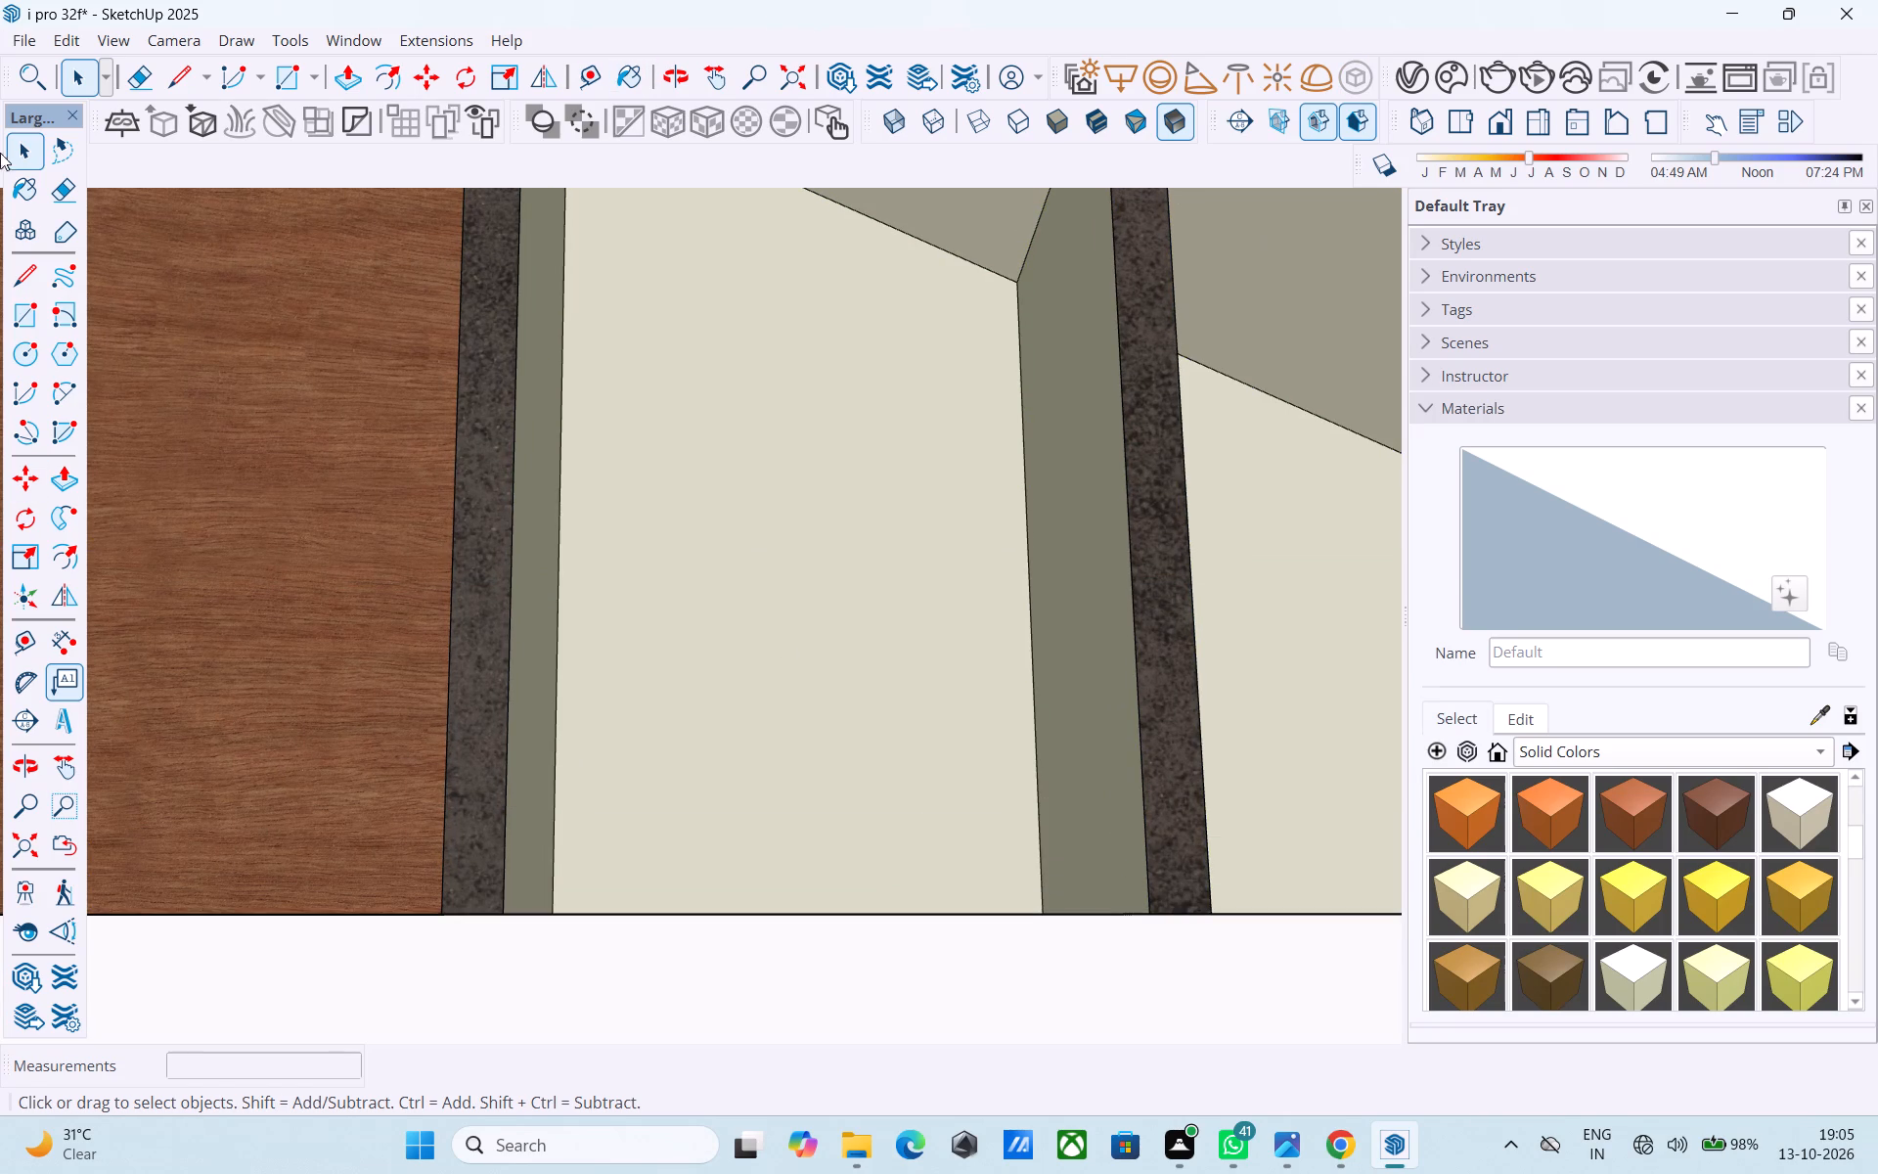
scroll(694, 495, "down", 1)
scroll(680, 509, "up", 20)
scroll(680, 509, "up", 5)
scroll(730, 446, "down", 1)
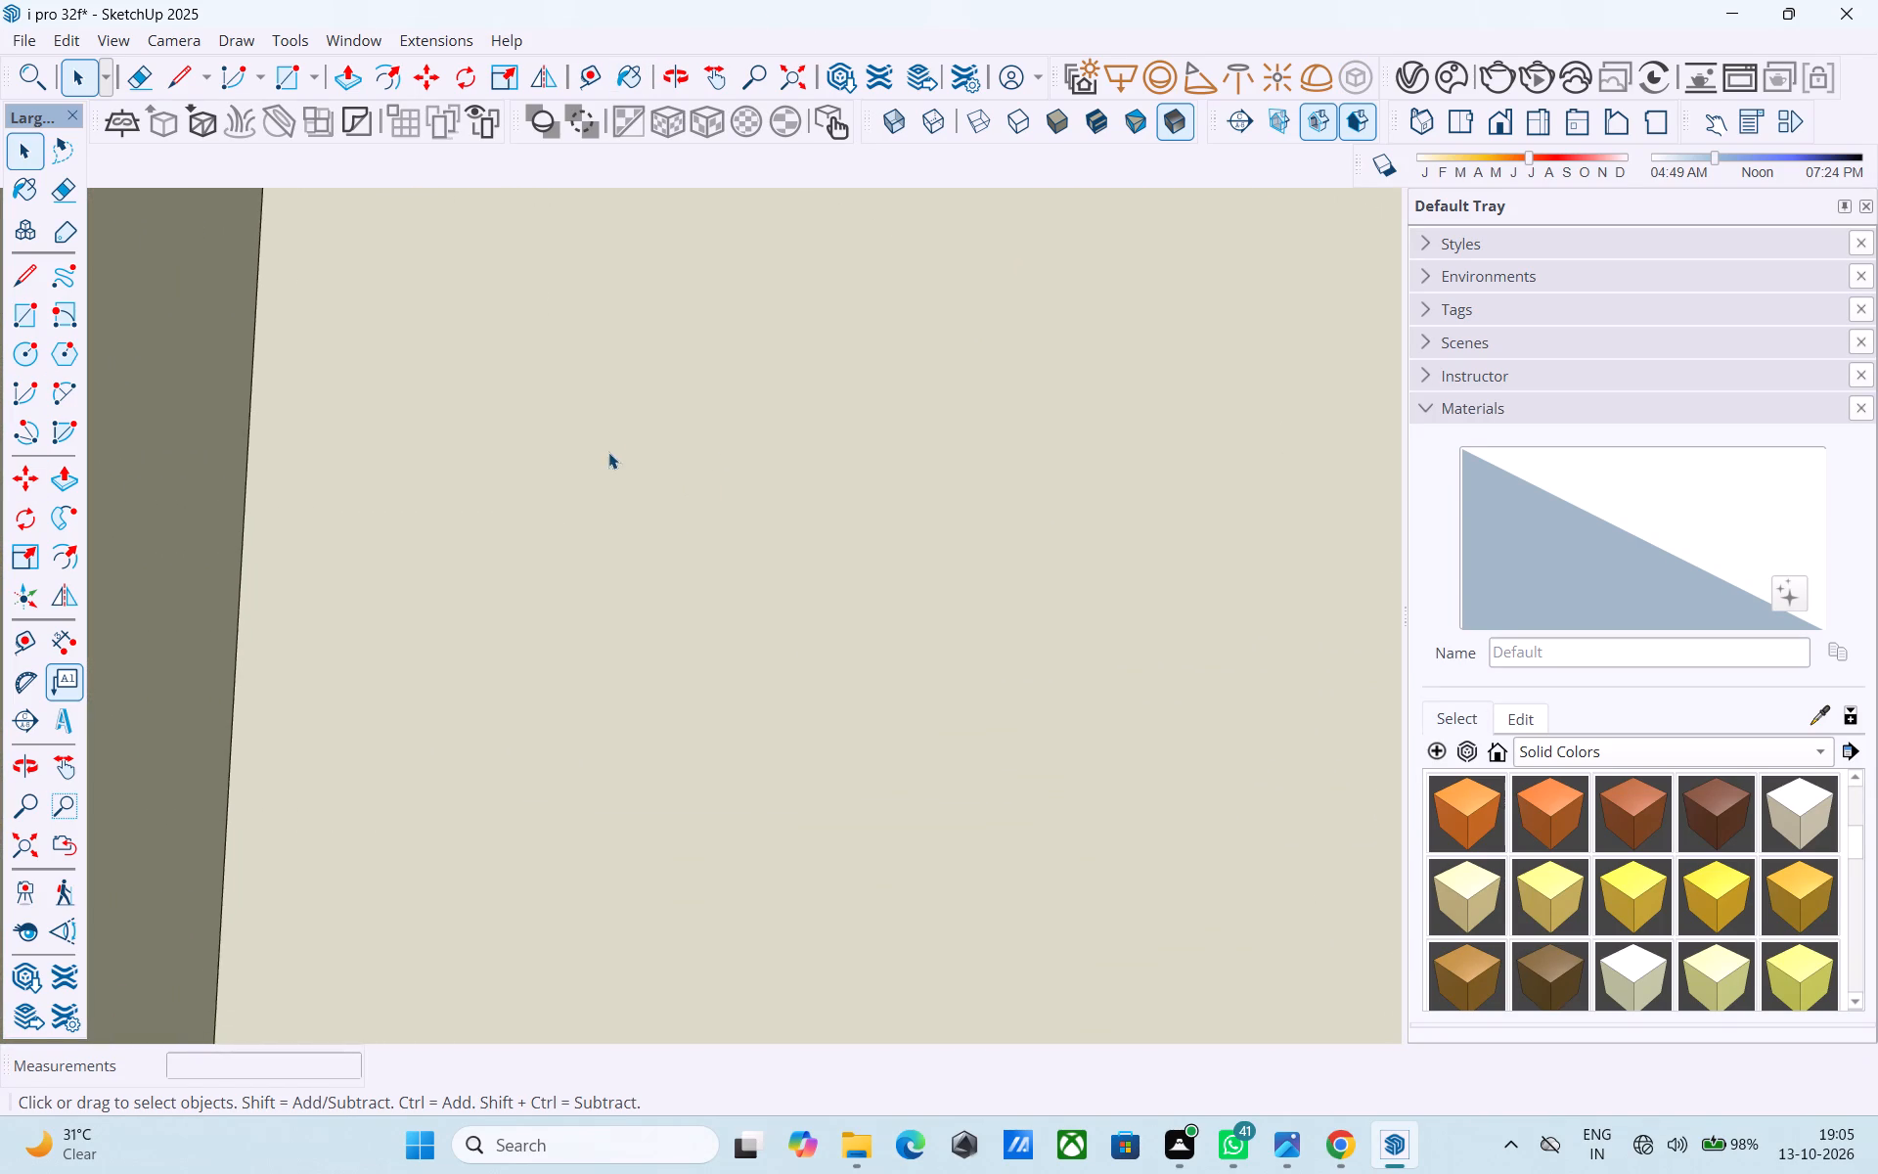
middle_click_drag(607, 452, 183, 502)
scroll(183, 502, "down", 1)
scroll(585, 607, "up", 4)
middle_click_drag(657, 632, 4, 744)
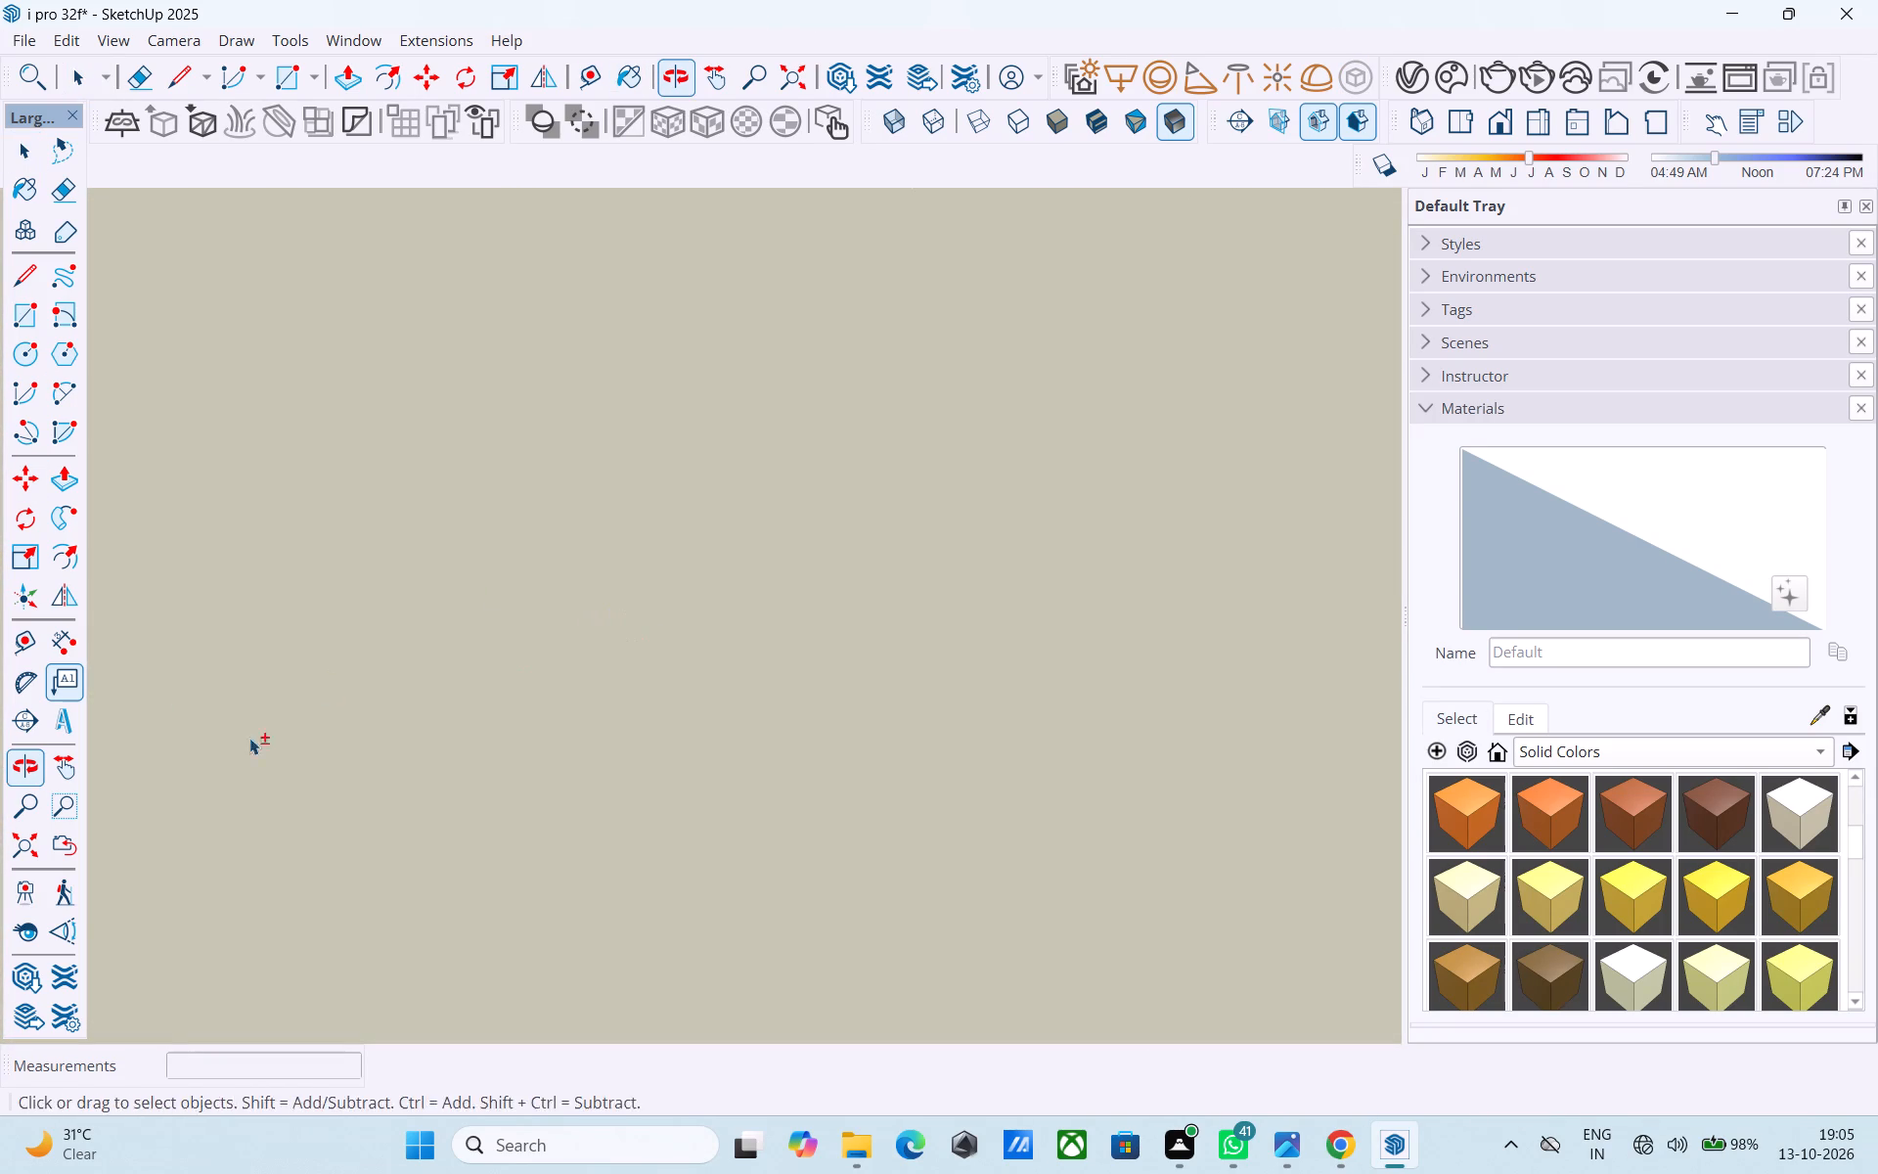
middle_click_drag(821, 694, 247, 679, "shift")
middle_click_drag(1115, 657, 153, 696, "shift")
middle_click_drag(1208, 706, 469, 769, "shift")
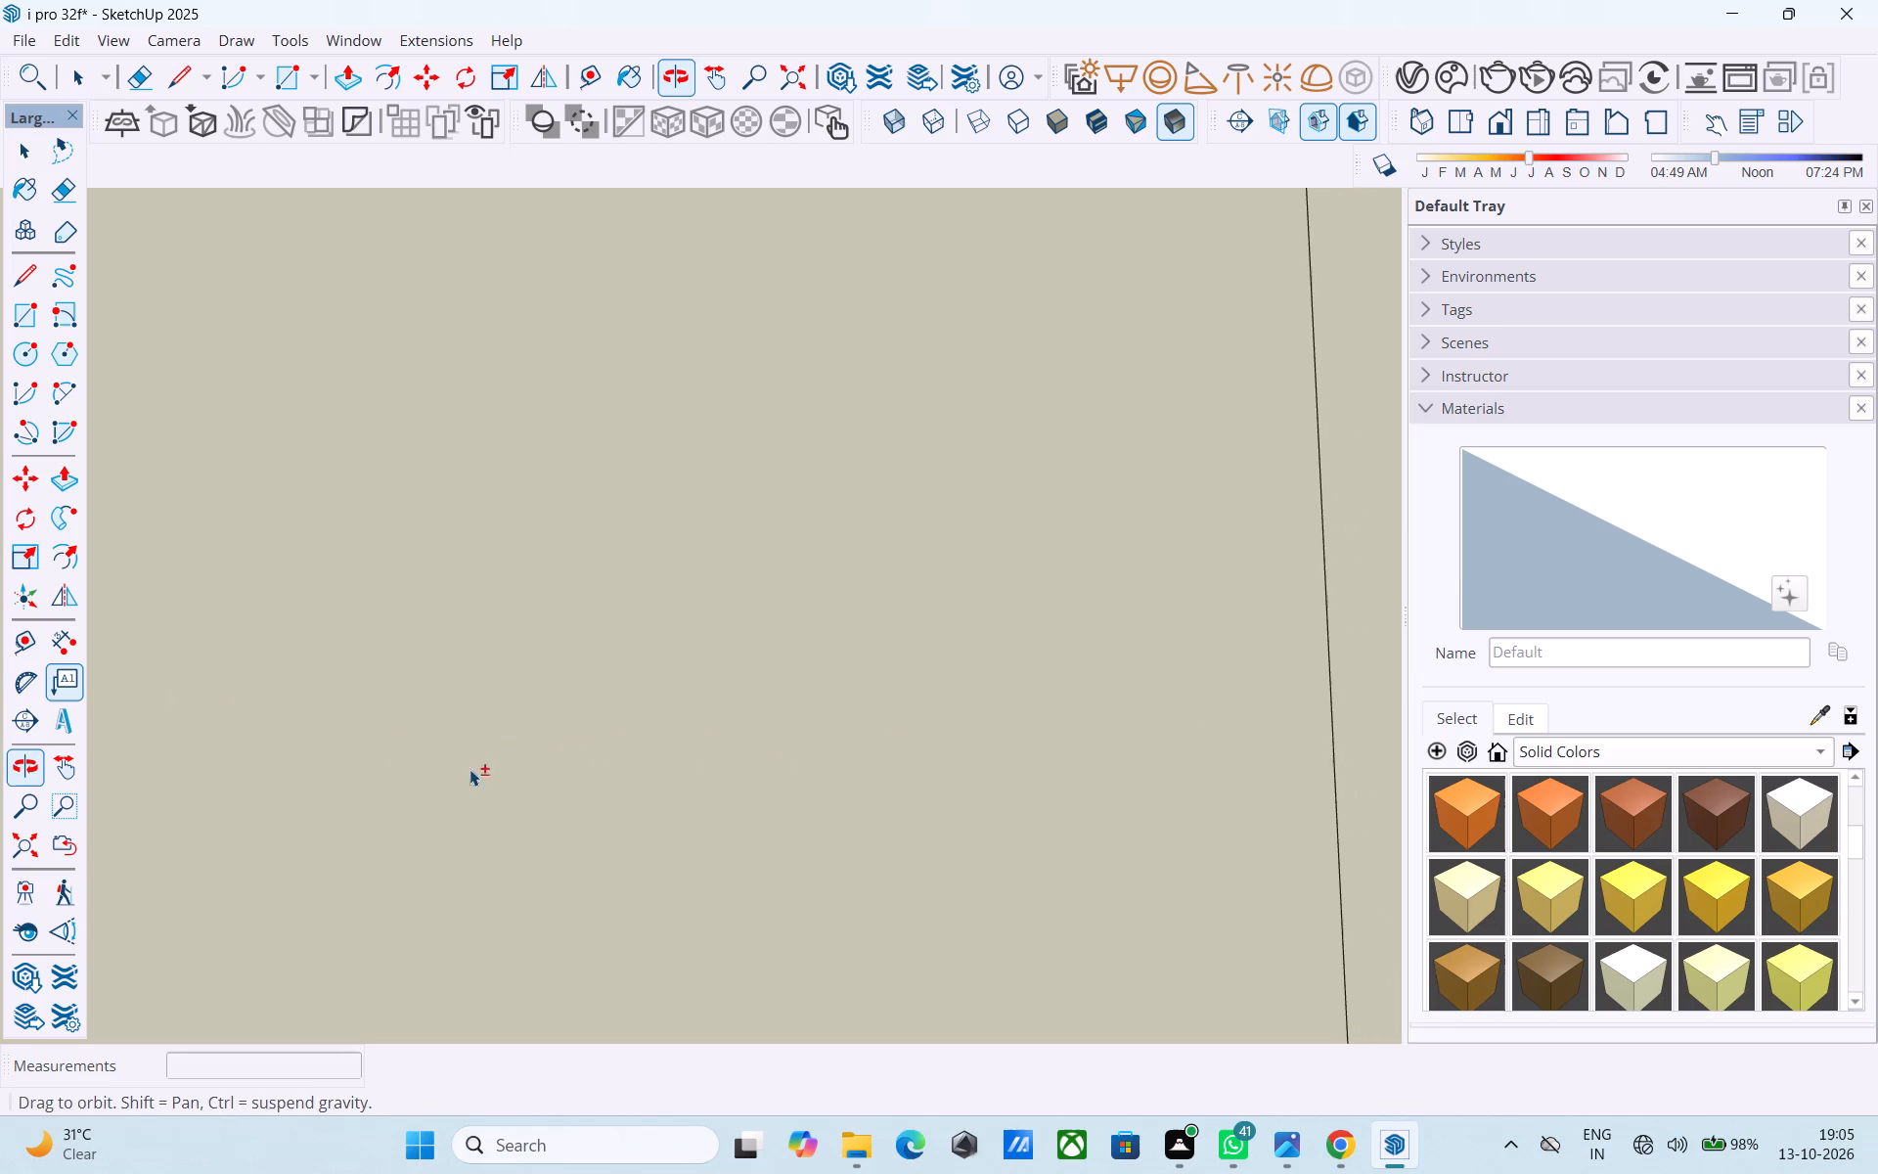
middle_click_drag(469, 769, 457, 769, "shift")
middle_click_drag(1253, 721, 513, 768, "shift")
middle_click_drag(1536, 692, 1183, 595, "shift")
scroll(1183, 612, "up", 6)
middle_click_drag(1188, 595, 450, 685)
middle_click_drag(1348, 614, 540, 598, "shift")
middle_click_drag(1657, 616, 1000, 598, "shift")
middle_click_drag(1309, 615, 680, 657, "shift")
middle_click_drag(968, 650, 867, 669)
left_click(1664, 881)
left_click(1241, 795)
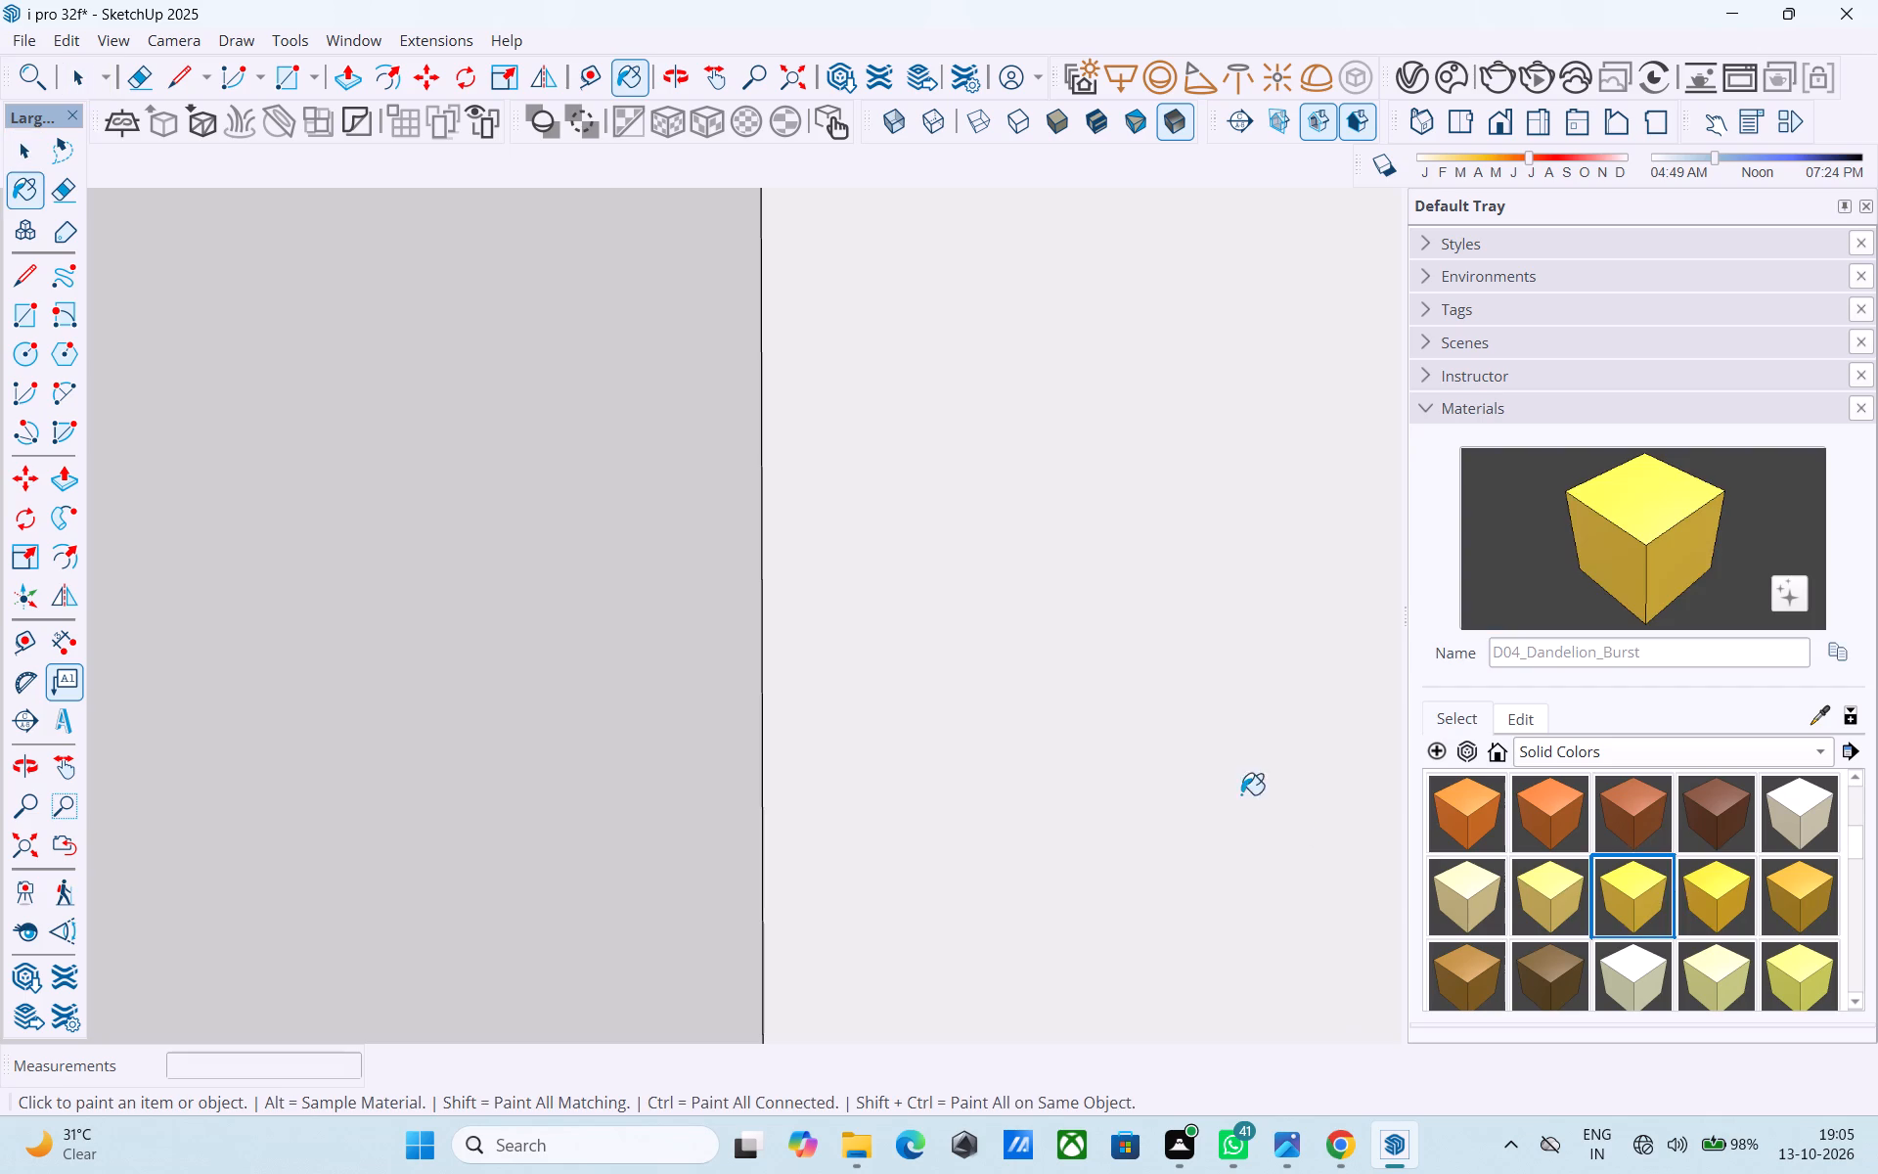
left_click_drag(722, 716, 708, 716)
middle_click_drag(986, 765, 1030, 770)
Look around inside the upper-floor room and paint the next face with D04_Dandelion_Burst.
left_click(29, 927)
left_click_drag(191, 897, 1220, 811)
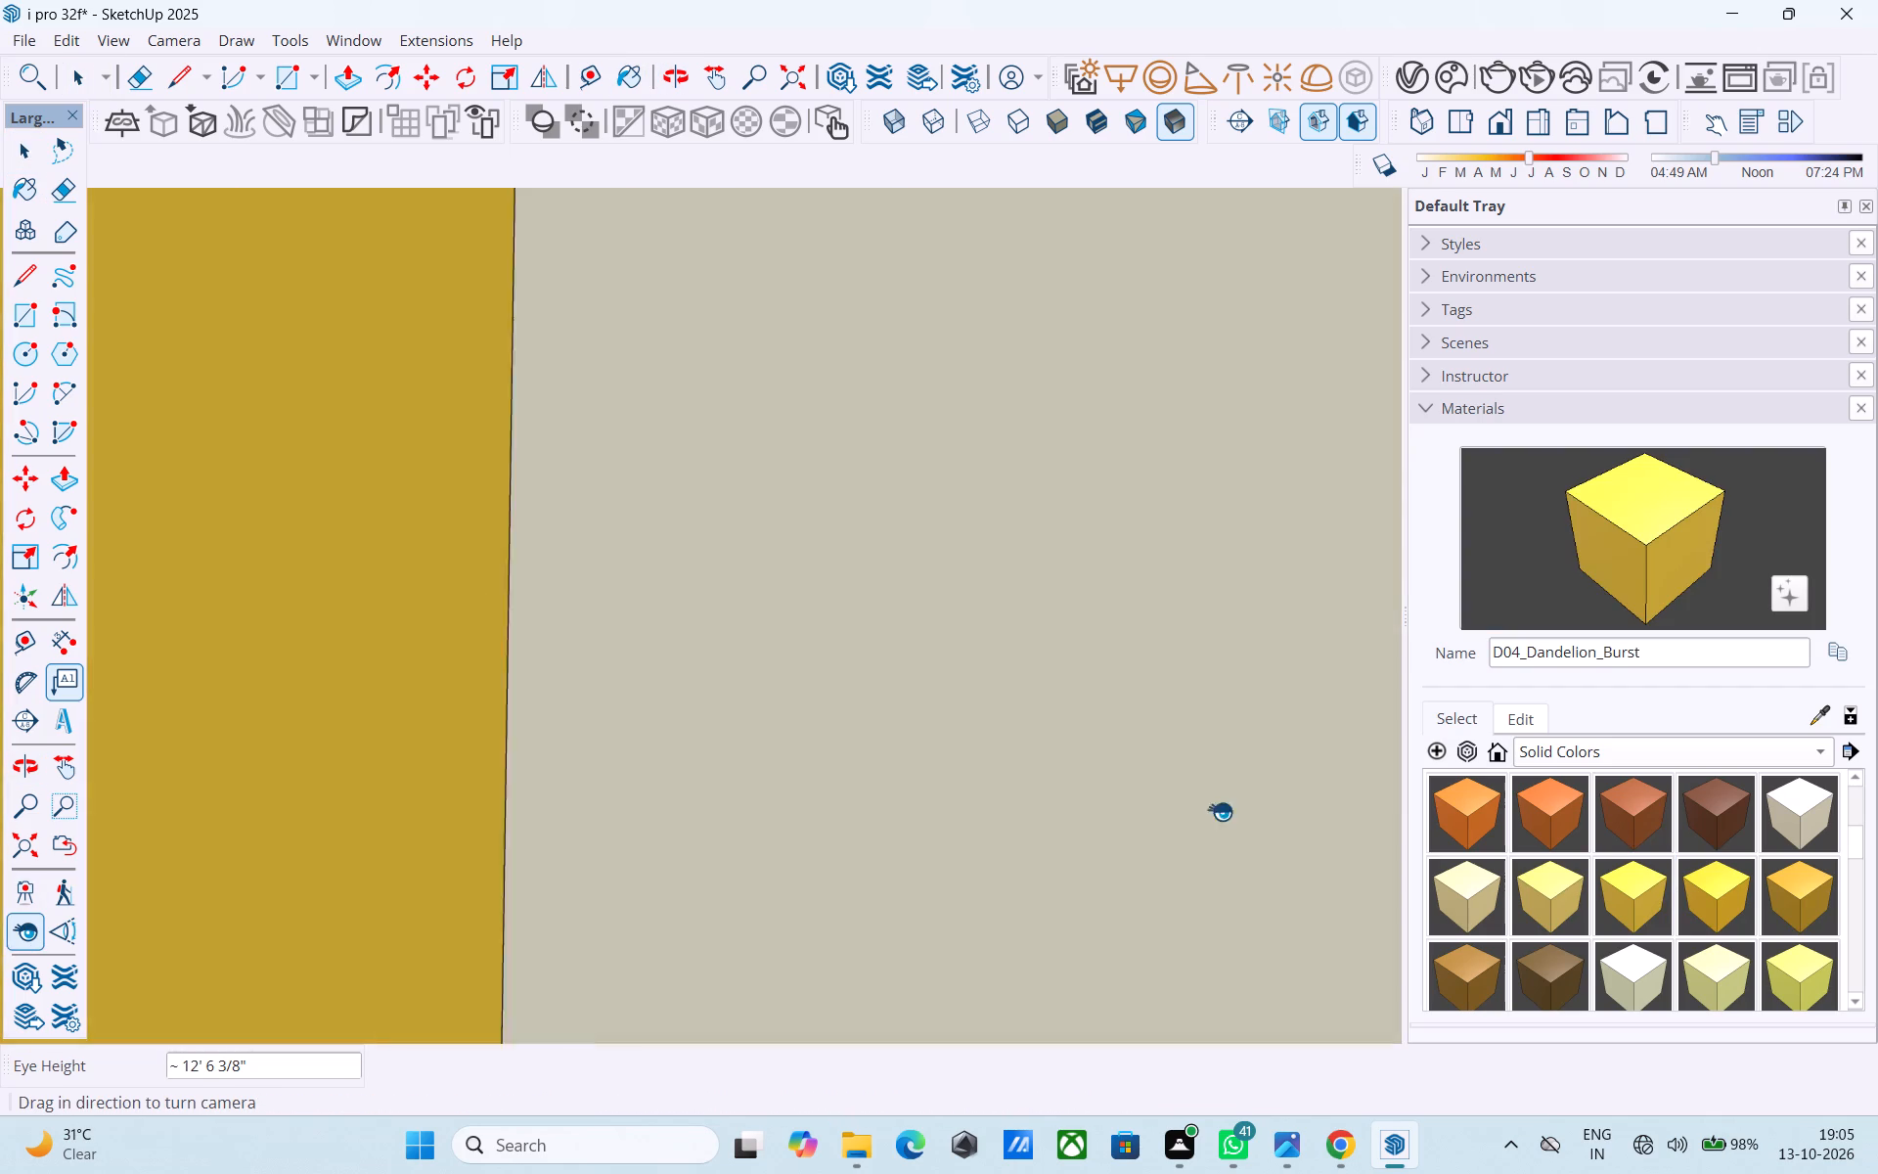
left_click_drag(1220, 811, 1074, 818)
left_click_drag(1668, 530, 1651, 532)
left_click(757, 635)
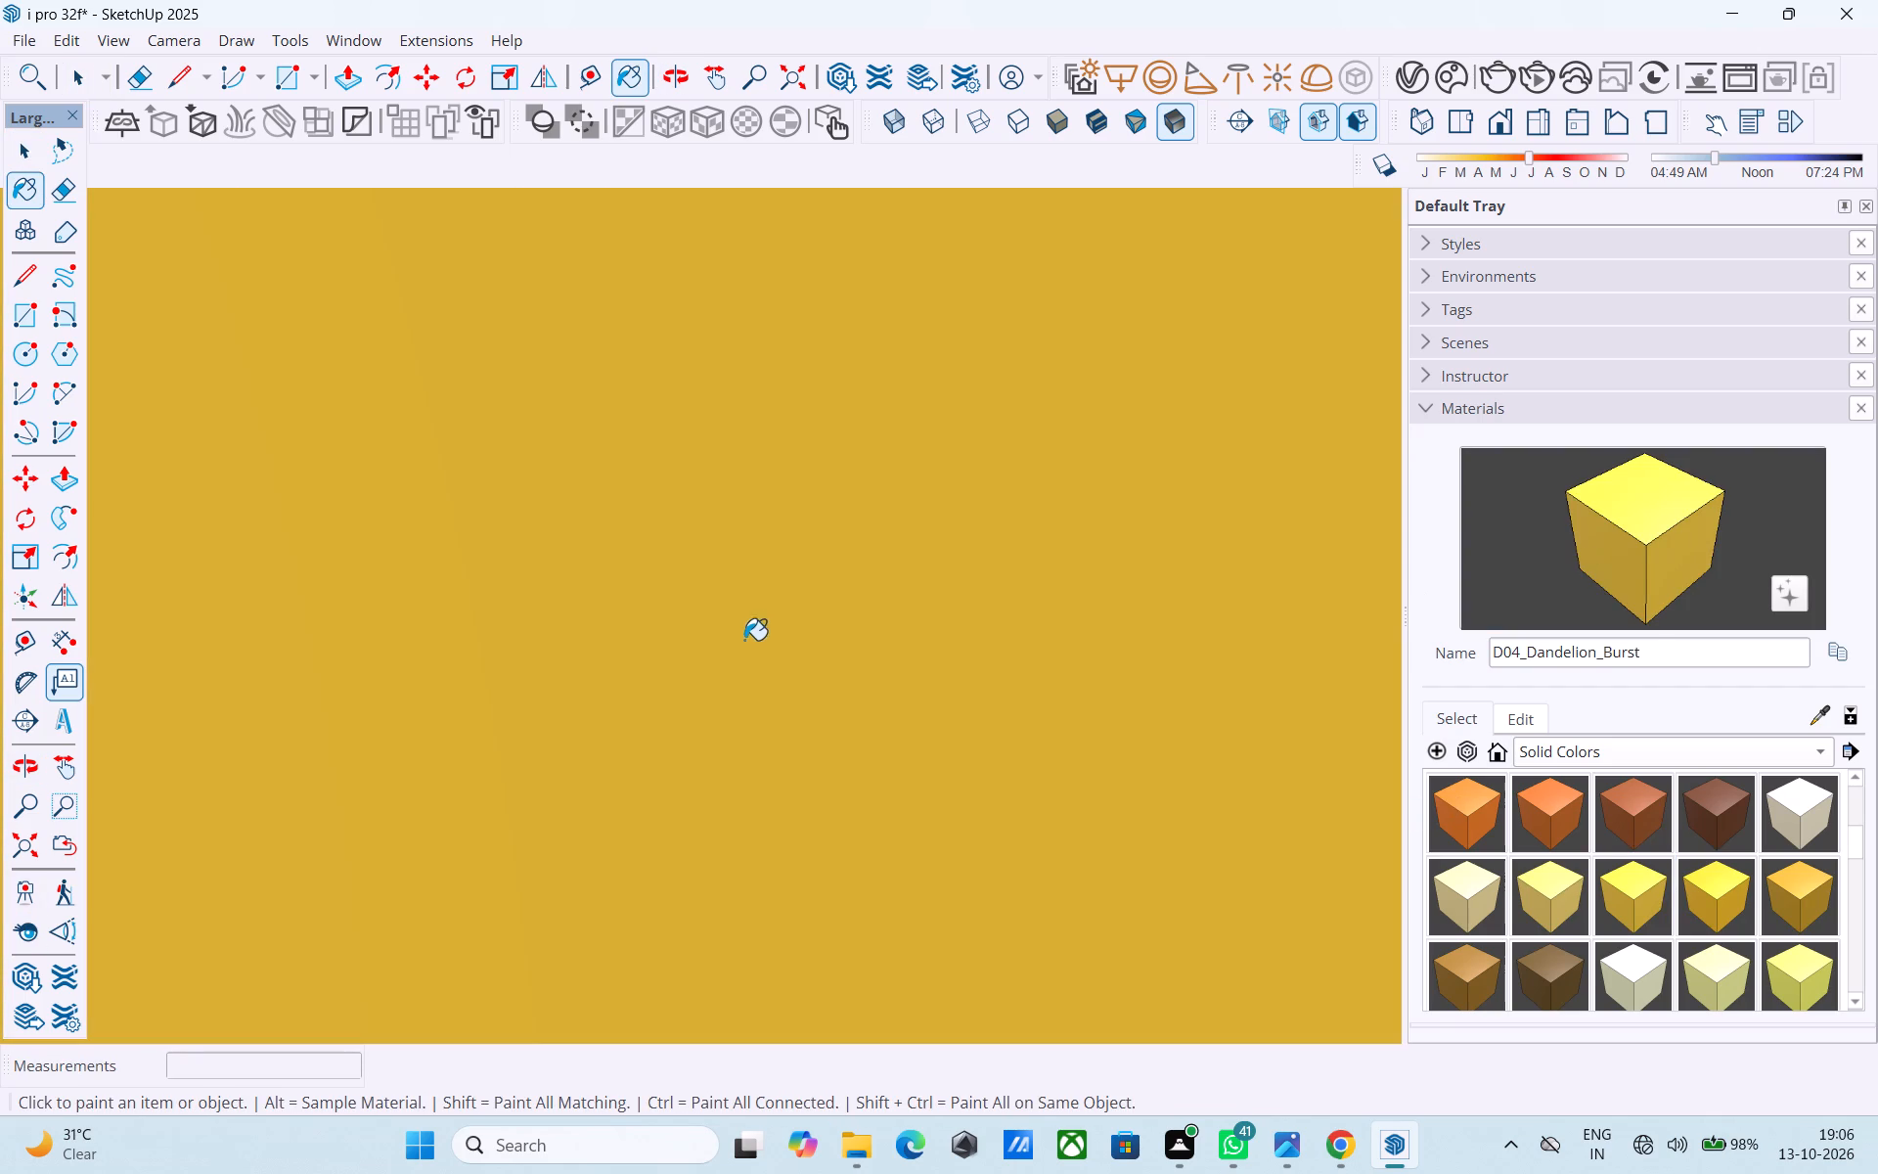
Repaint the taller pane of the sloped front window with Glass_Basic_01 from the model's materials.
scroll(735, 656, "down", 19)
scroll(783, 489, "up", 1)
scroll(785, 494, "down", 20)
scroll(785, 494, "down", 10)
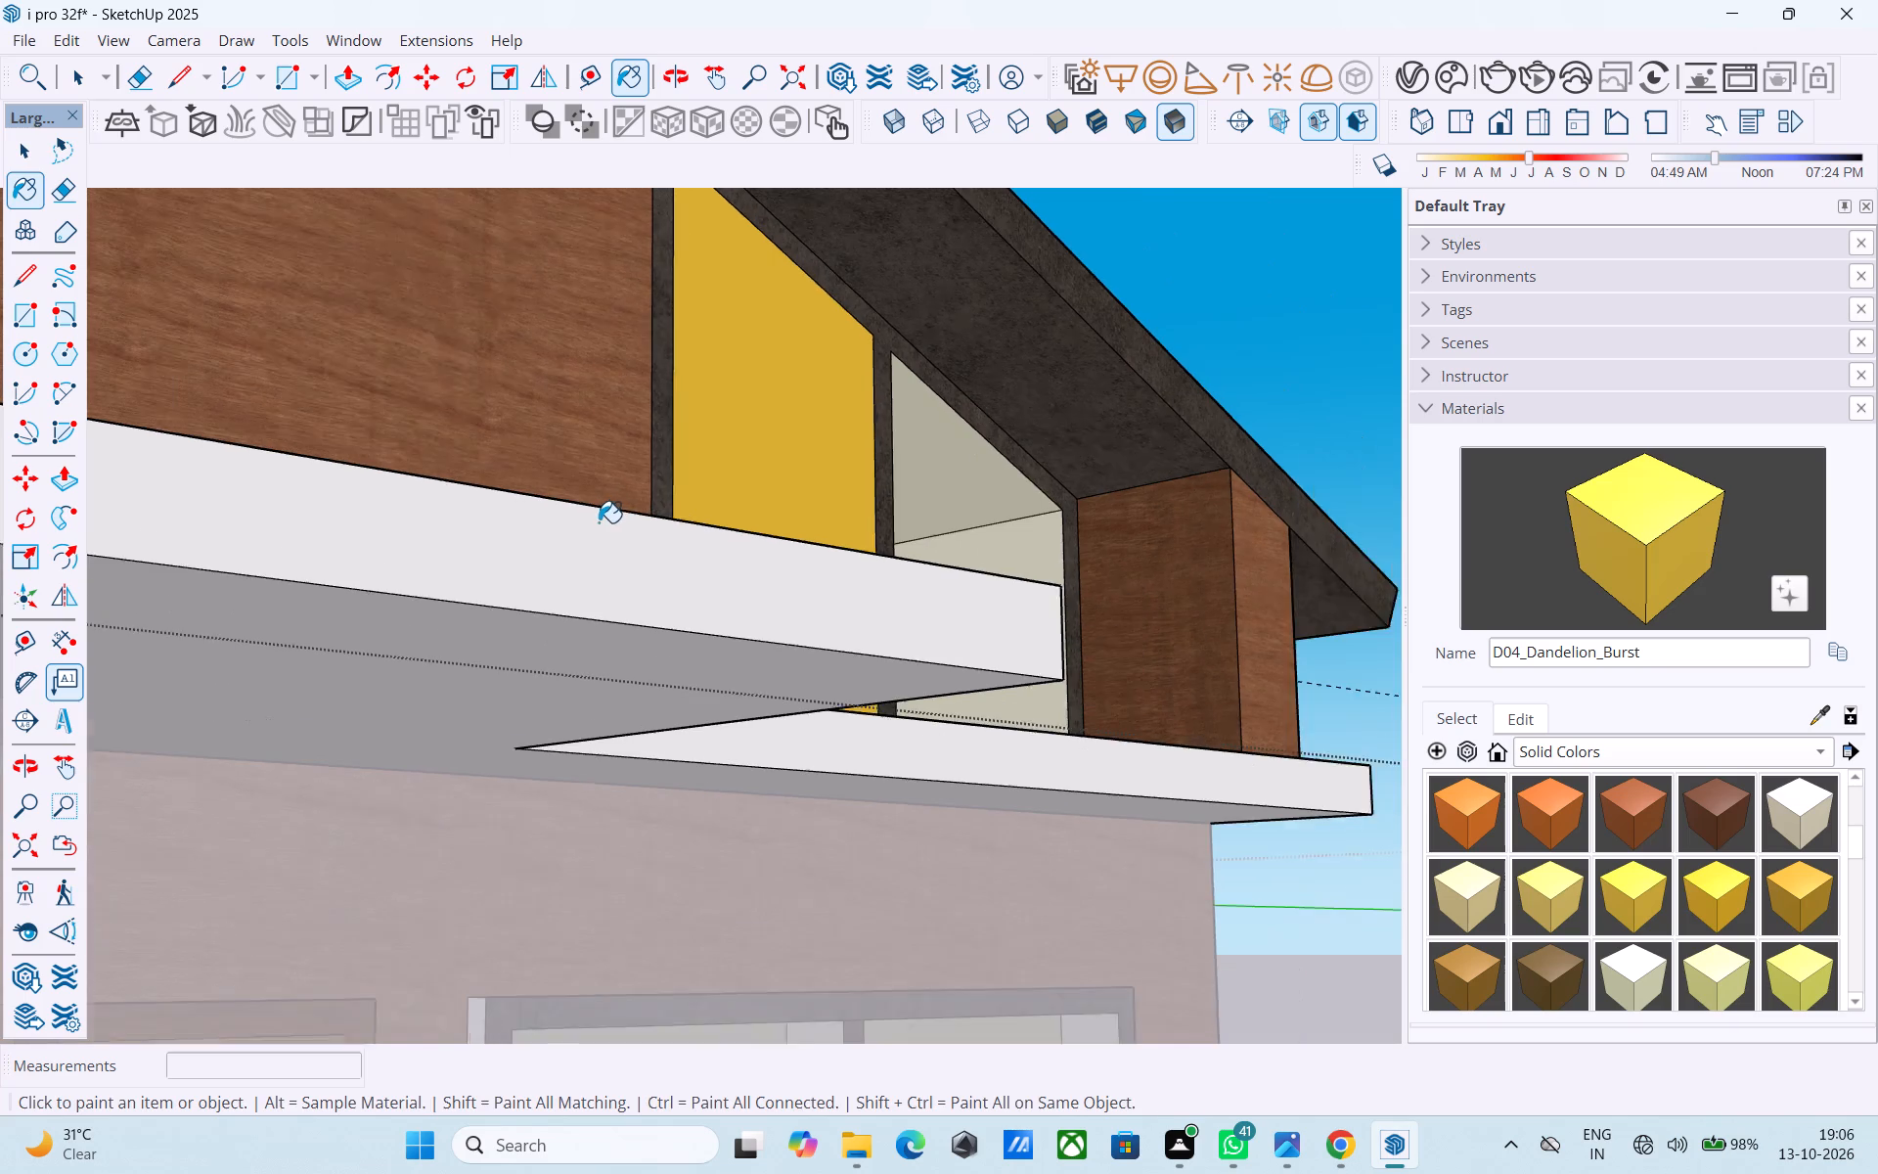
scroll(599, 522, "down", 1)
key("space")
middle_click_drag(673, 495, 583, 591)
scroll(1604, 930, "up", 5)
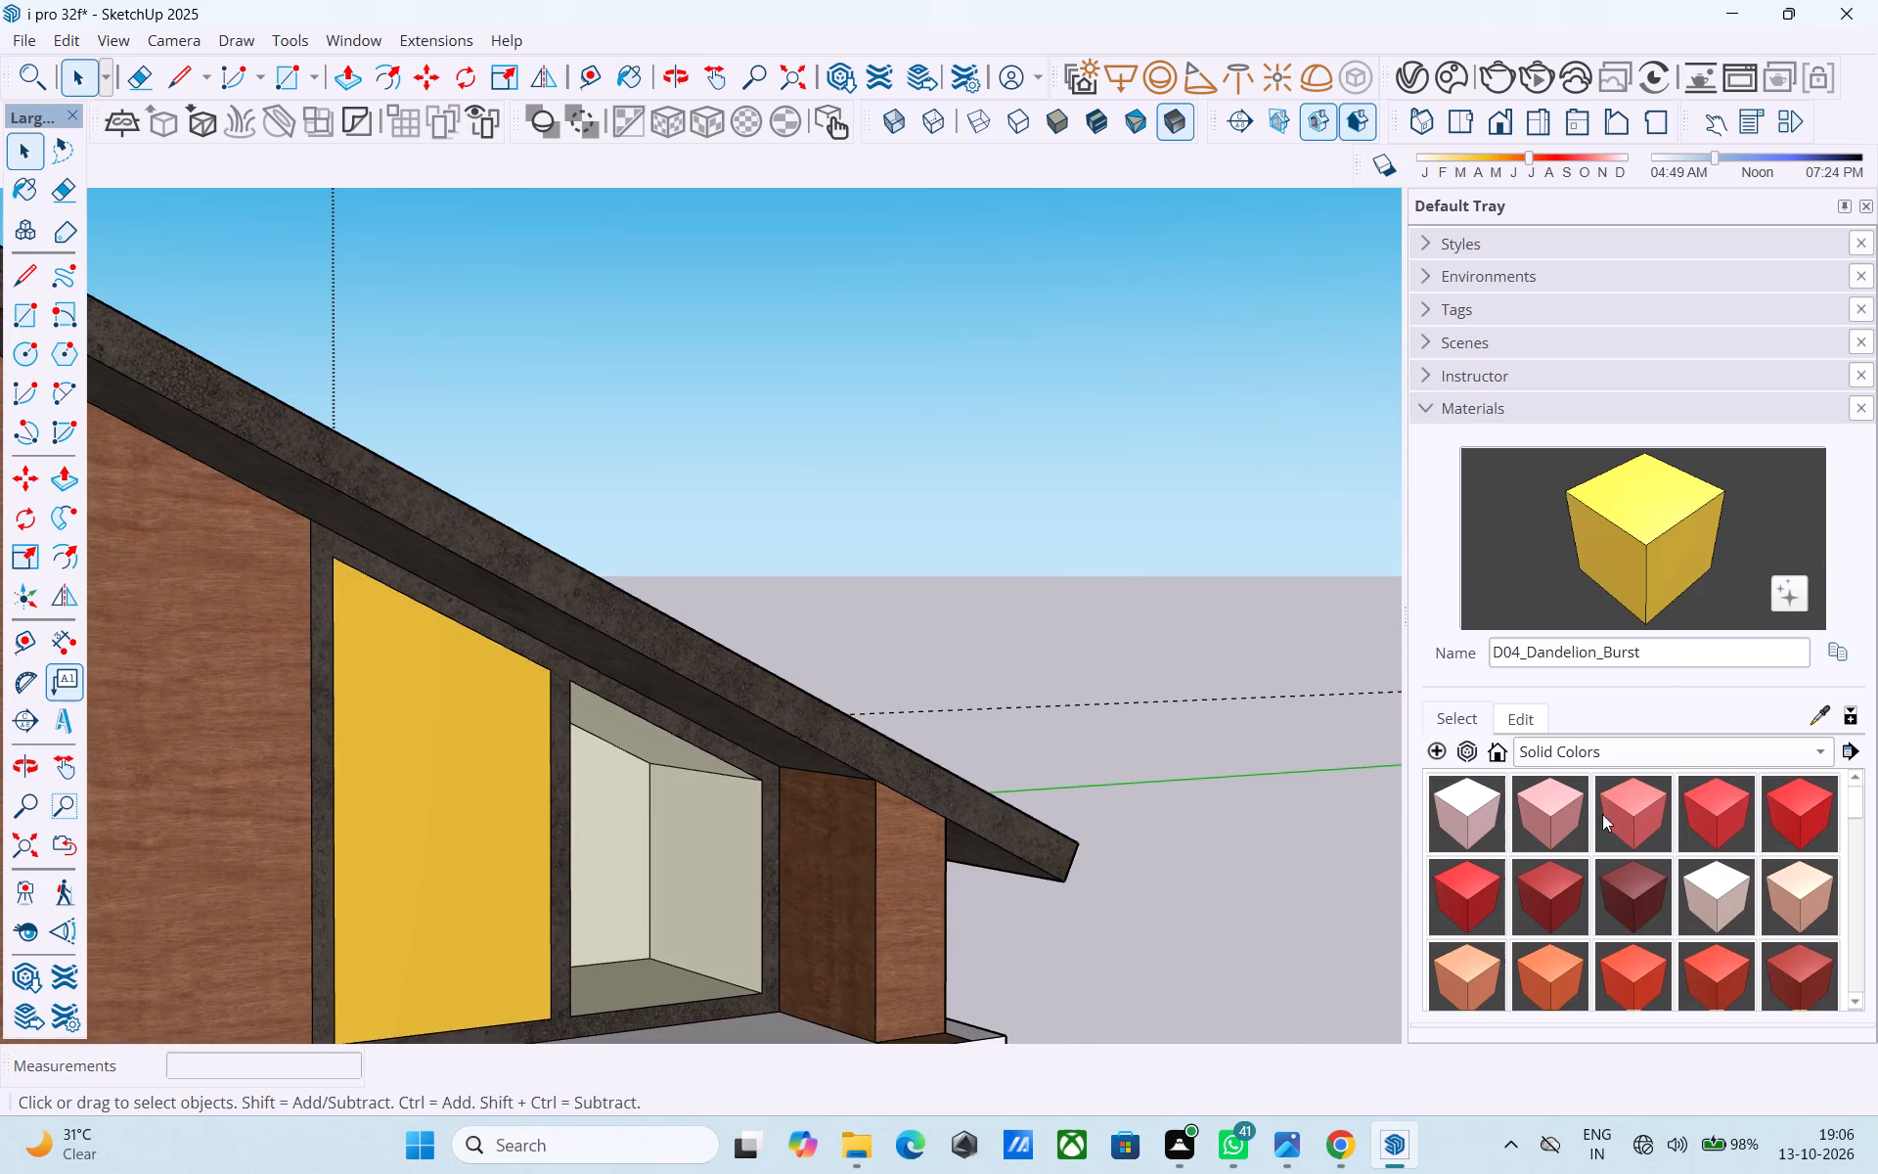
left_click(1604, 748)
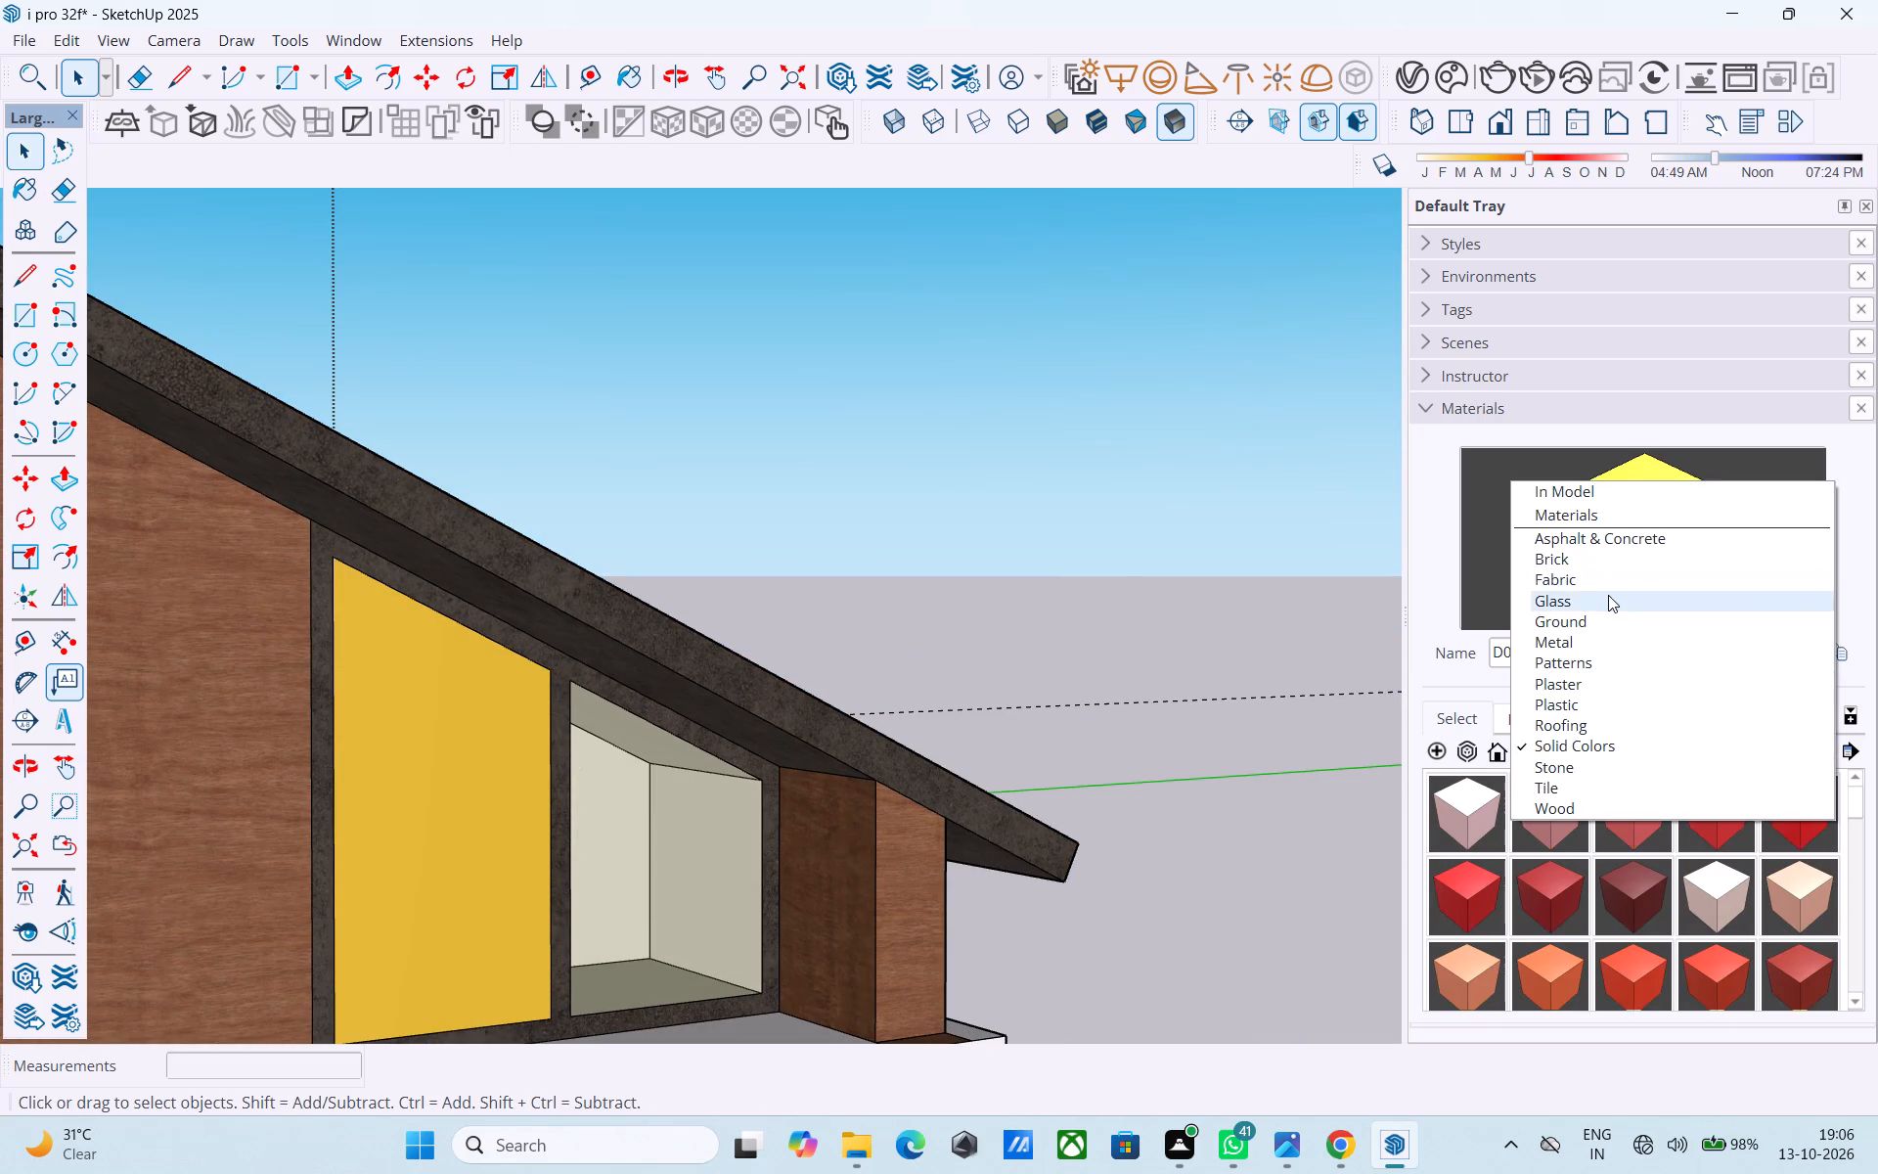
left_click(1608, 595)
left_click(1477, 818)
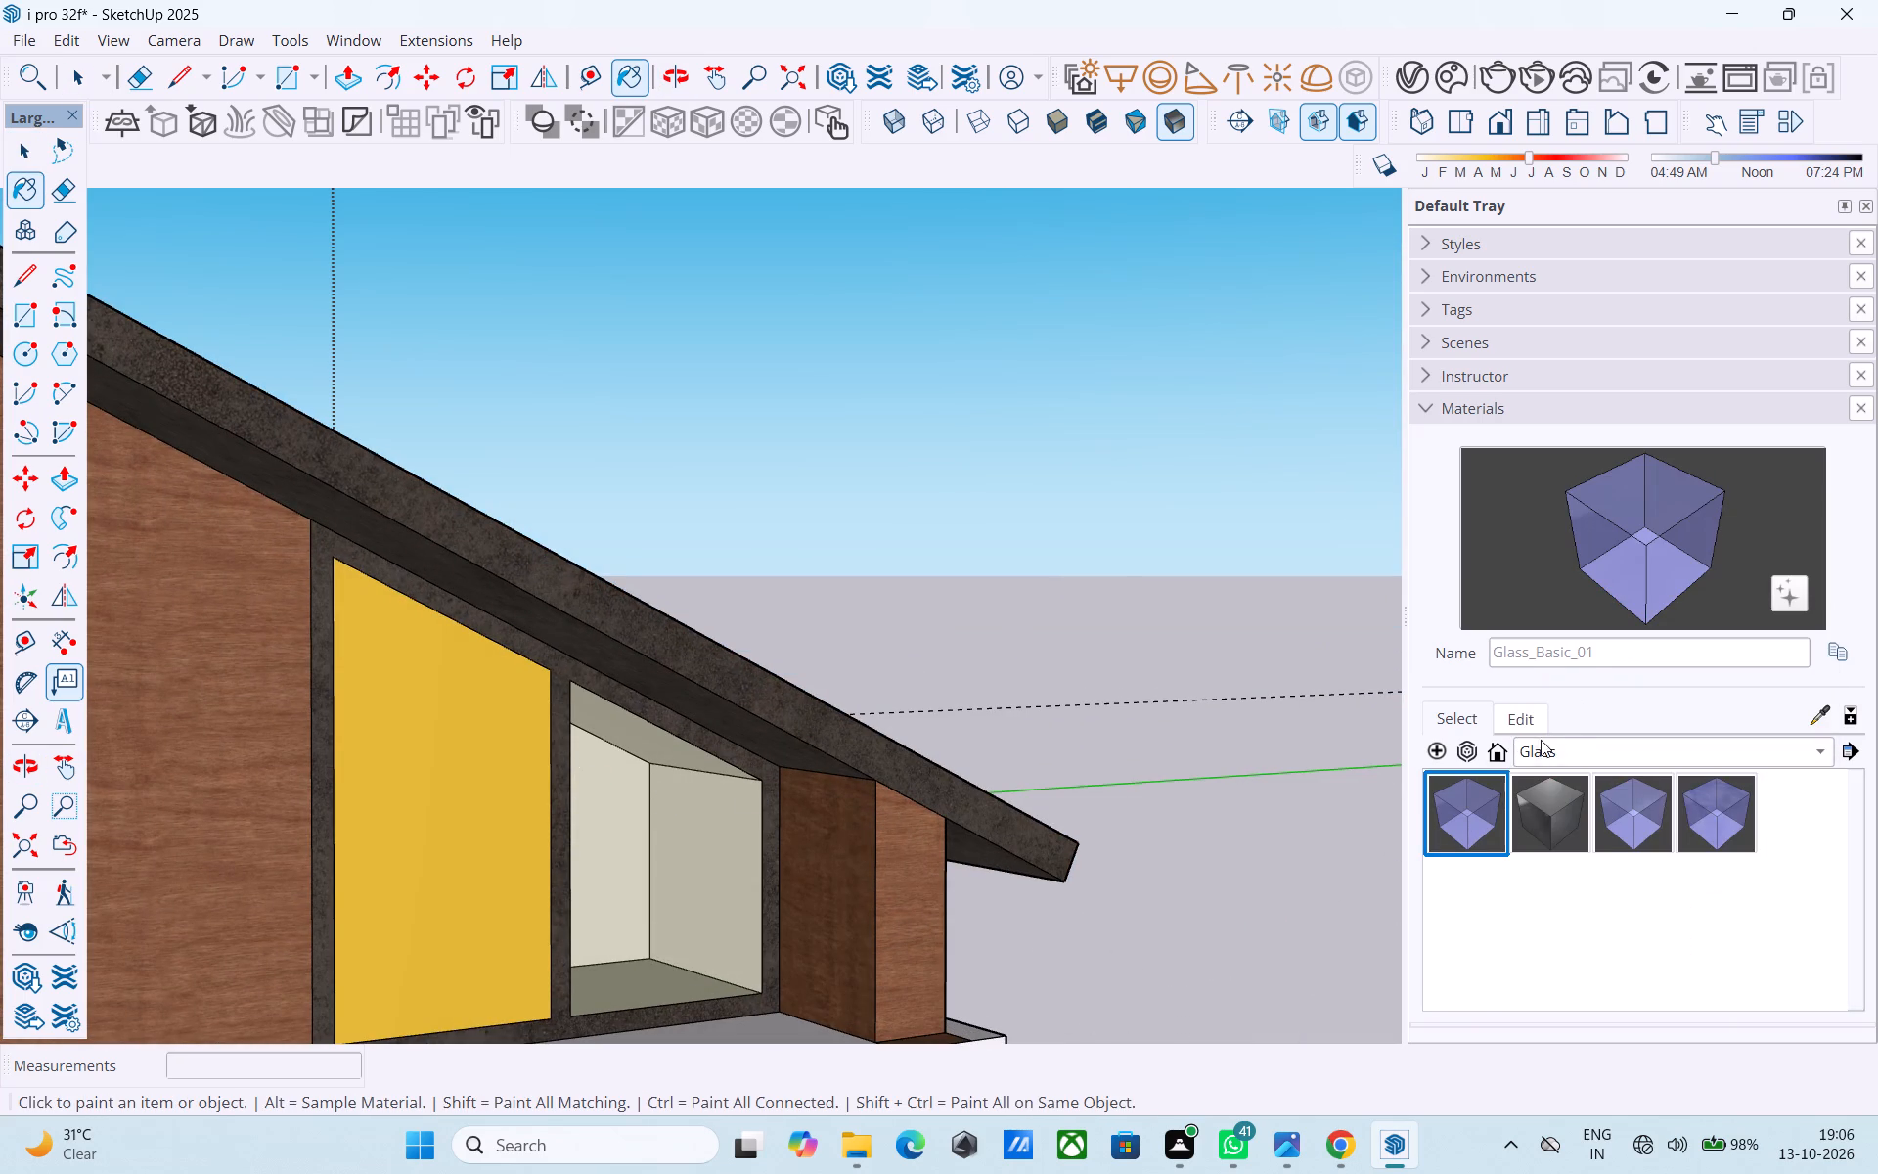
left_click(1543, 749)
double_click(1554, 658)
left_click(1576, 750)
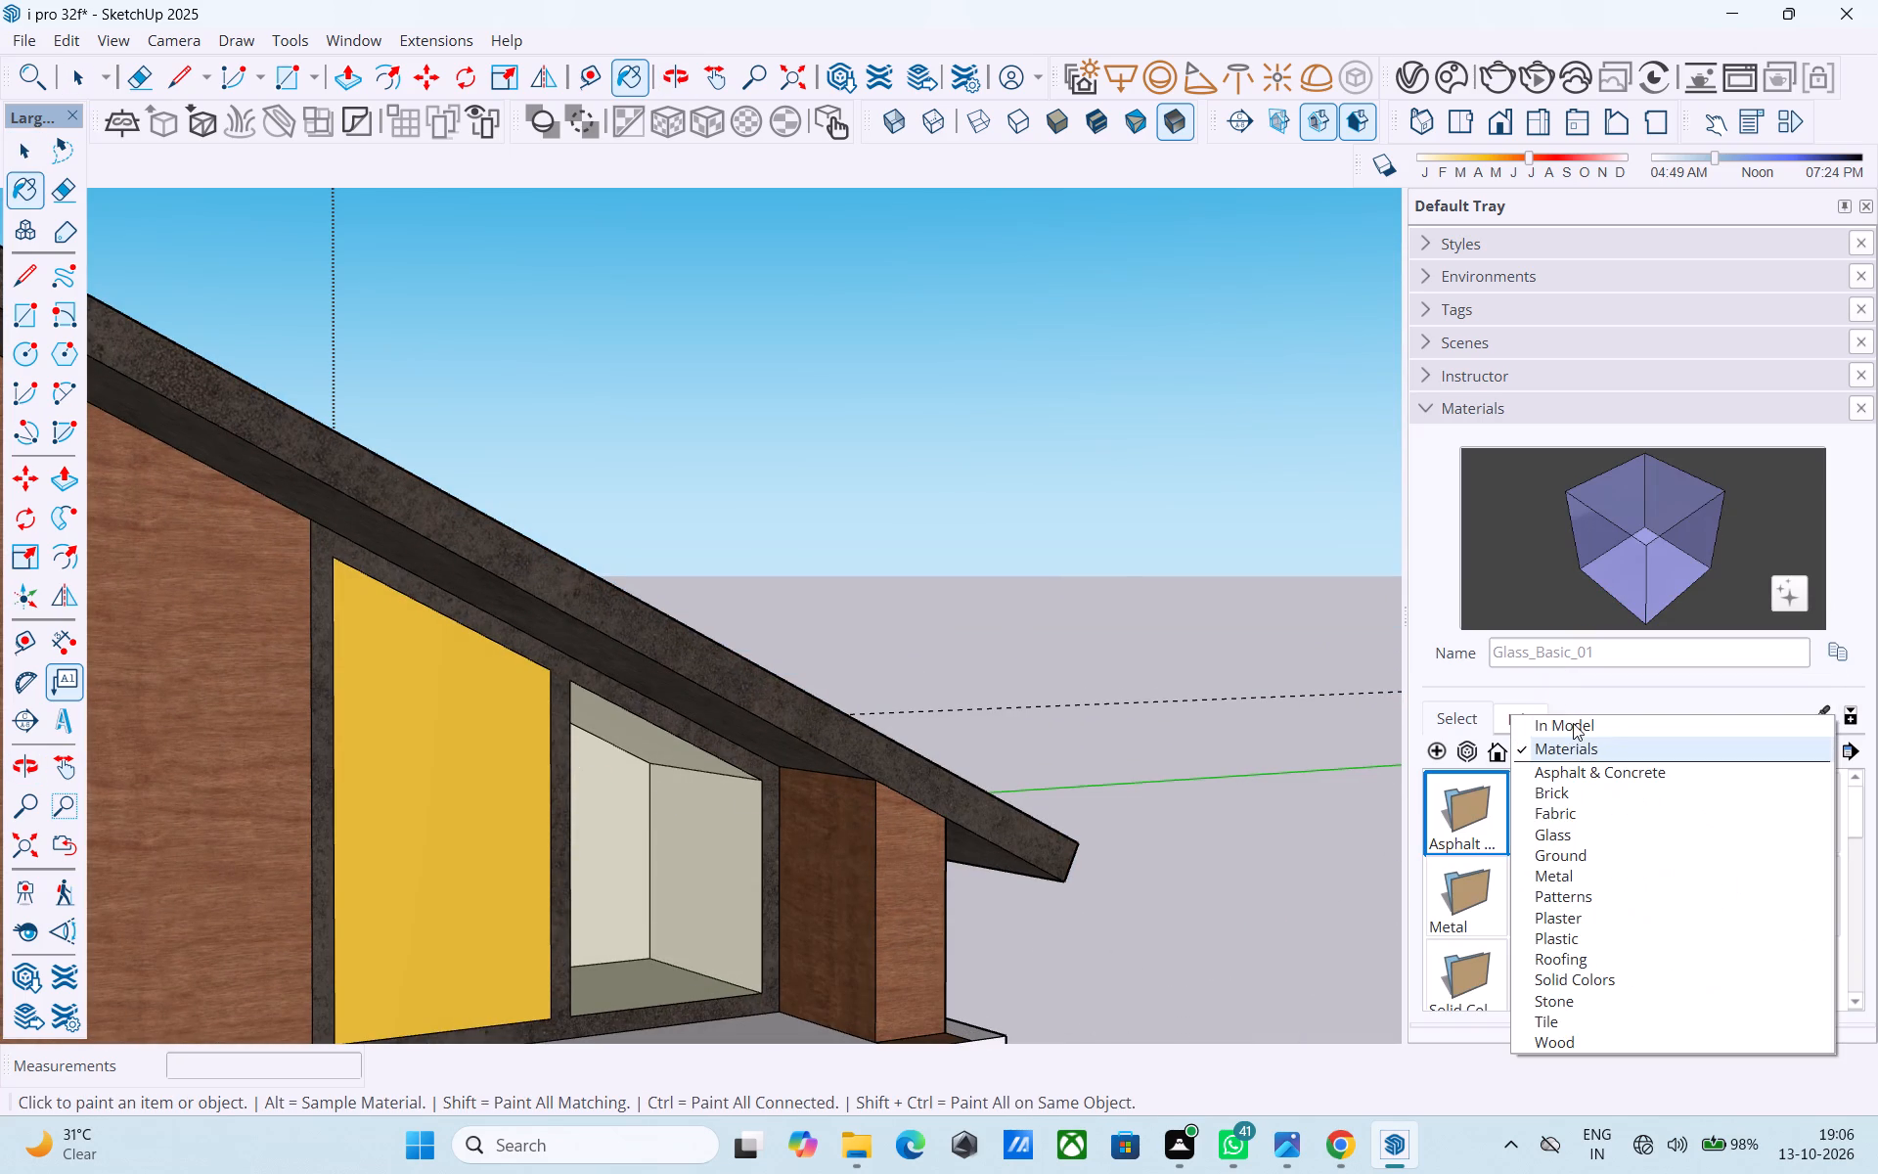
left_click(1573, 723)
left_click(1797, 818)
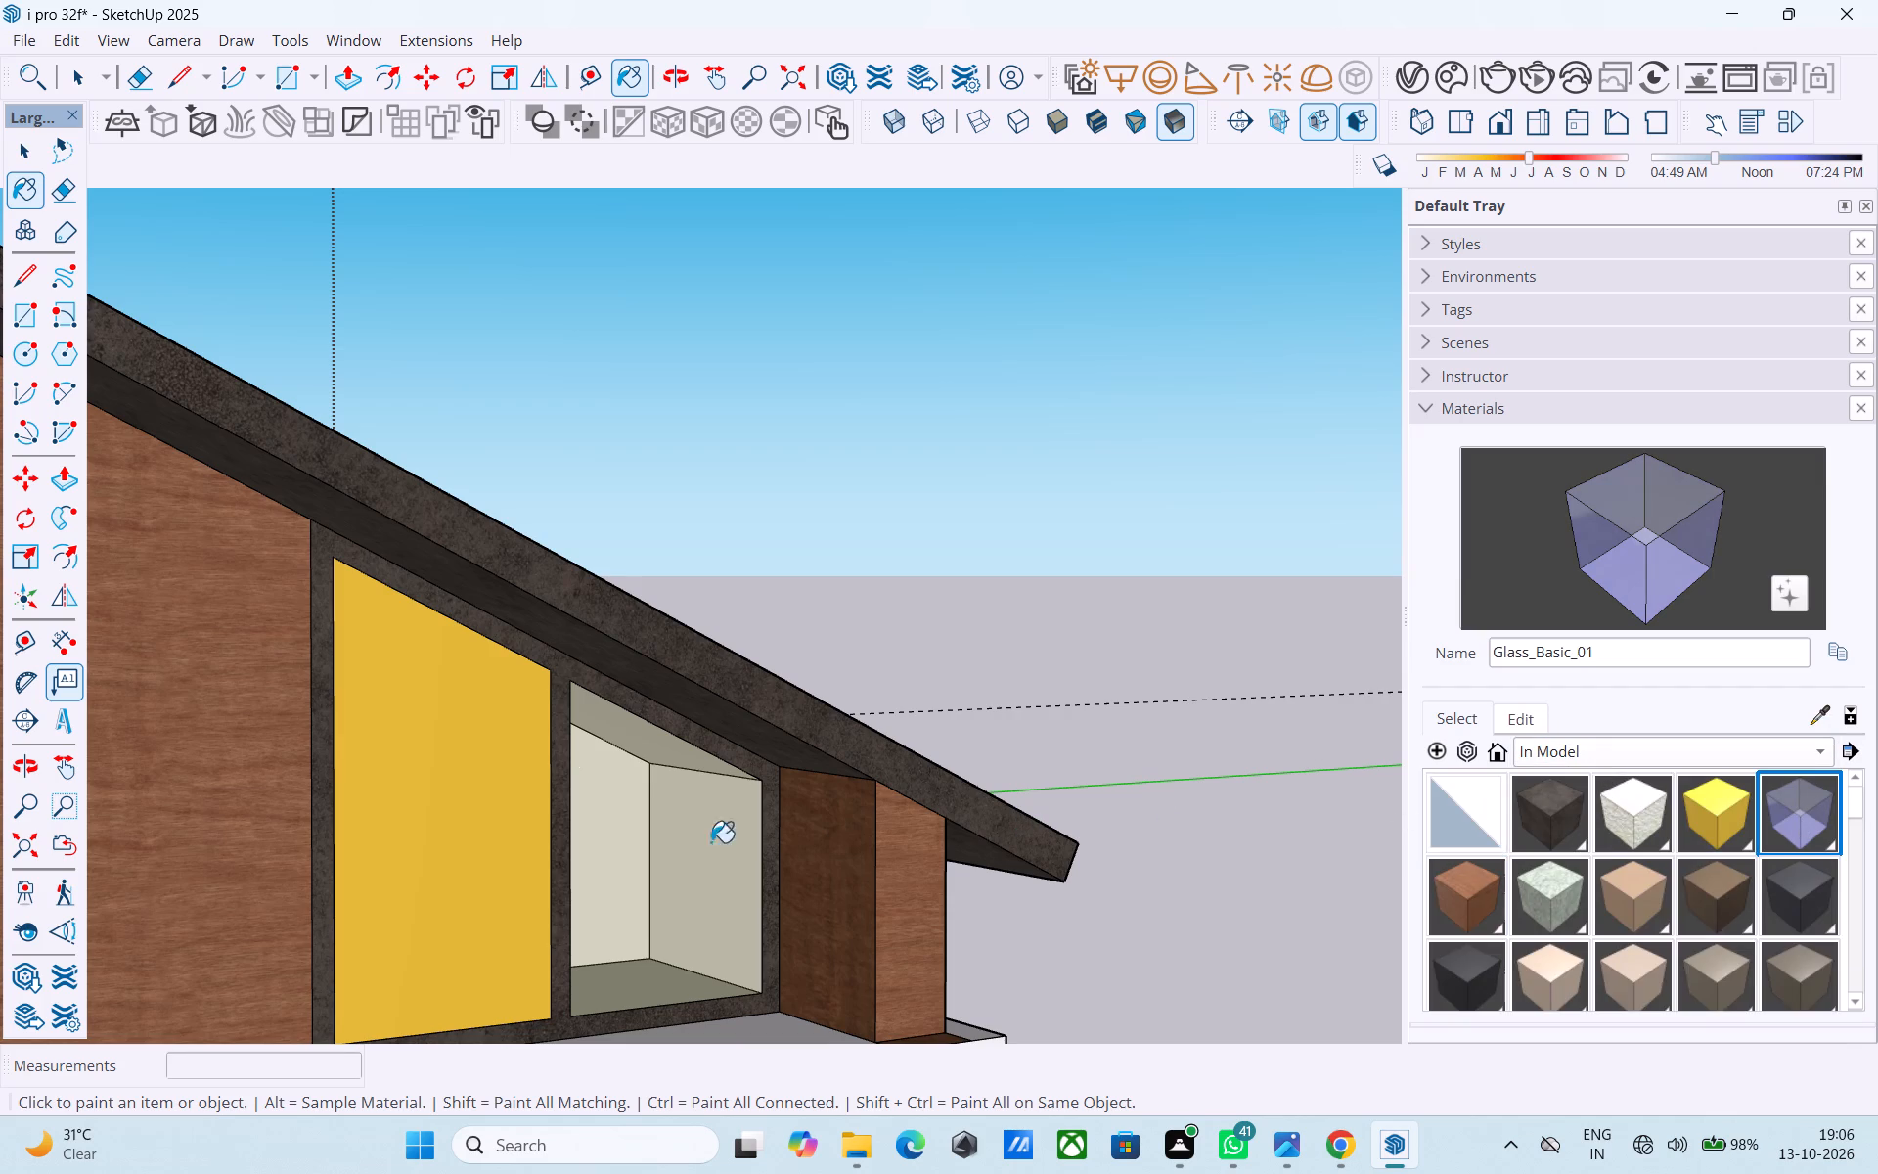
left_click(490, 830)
Delete the glass face from the taller pane of the sloped front window.
middle_click_drag(531, 810, 553, 804)
scroll(553, 804, "up", 14)
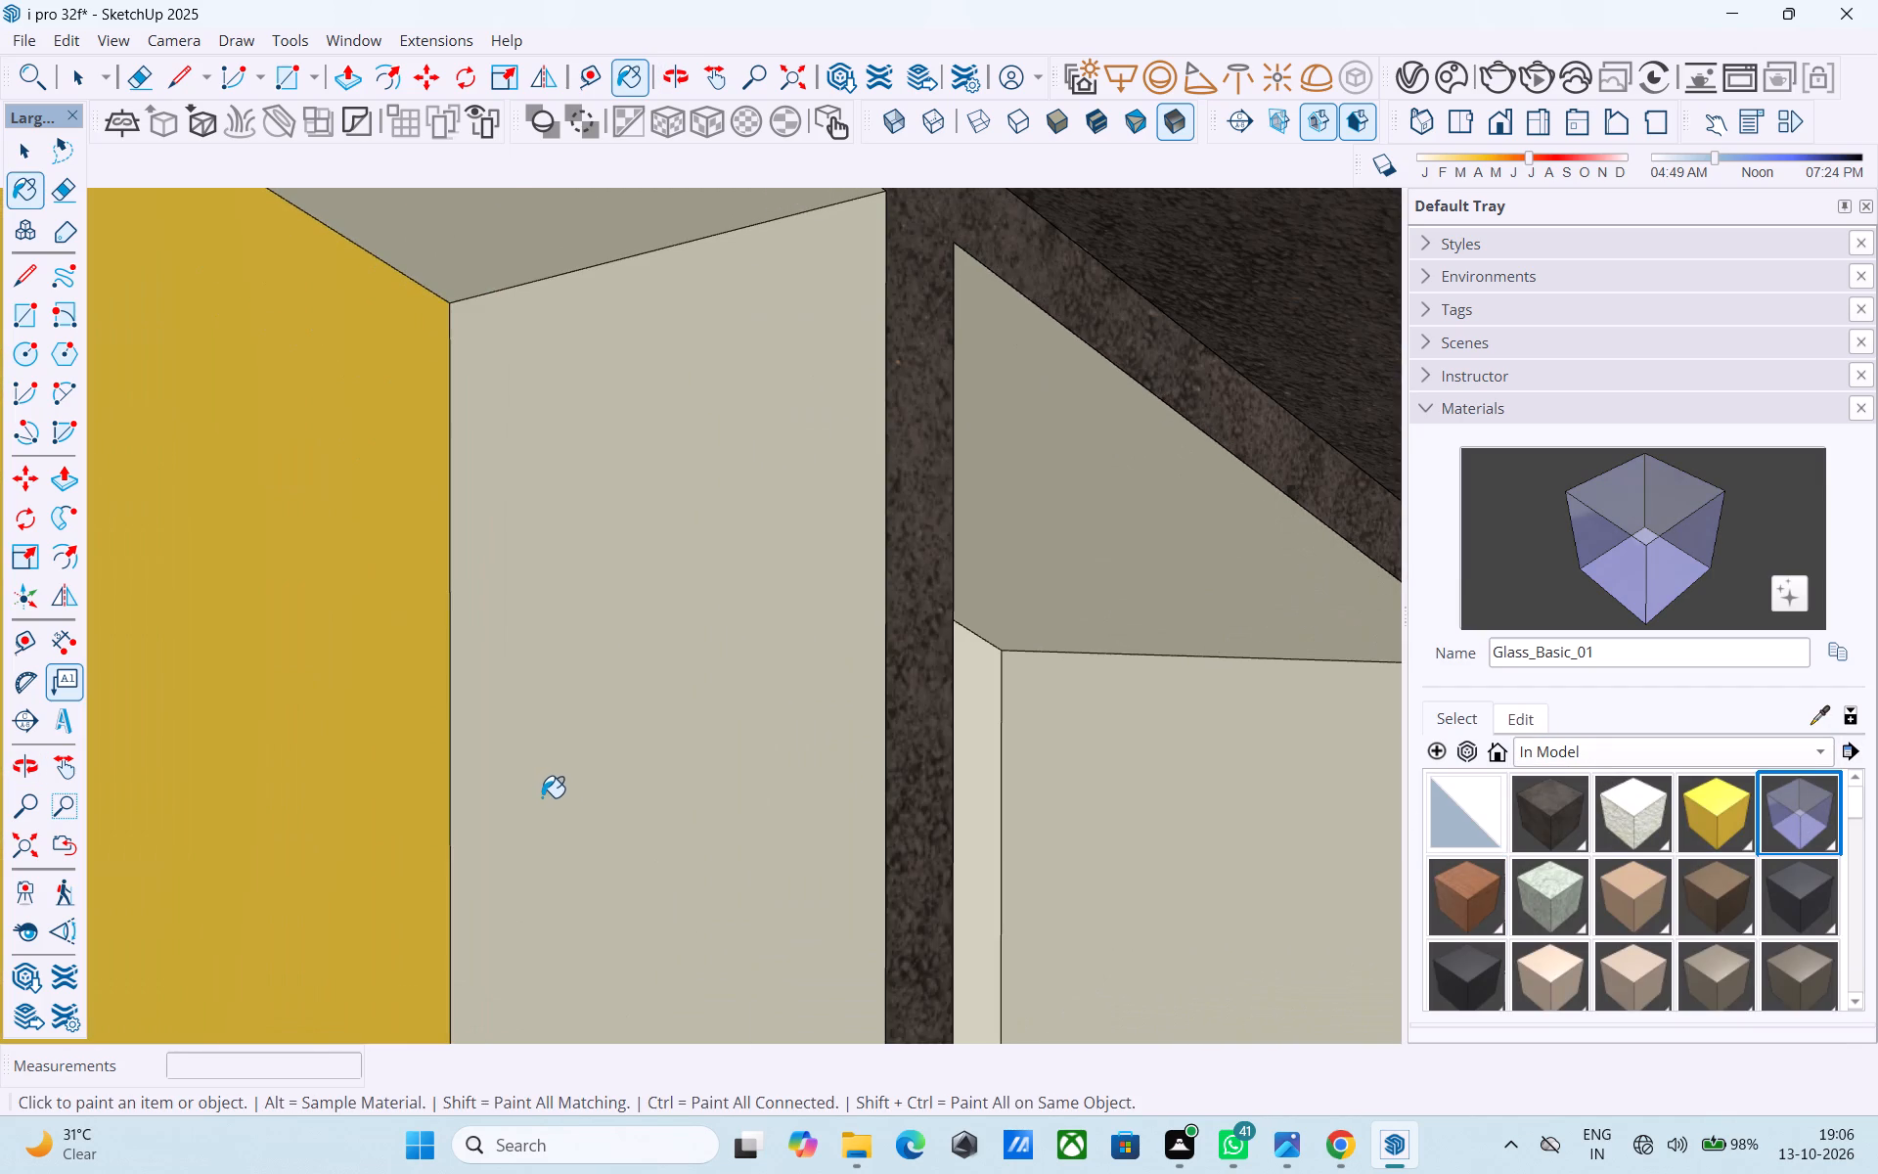
key("space")
middle_click_drag(553, 790, 660, 751)
scroll(654, 740, "up", 7)
scroll(648, 735, "down", 1)
scroll(648, 735, "up", 3)
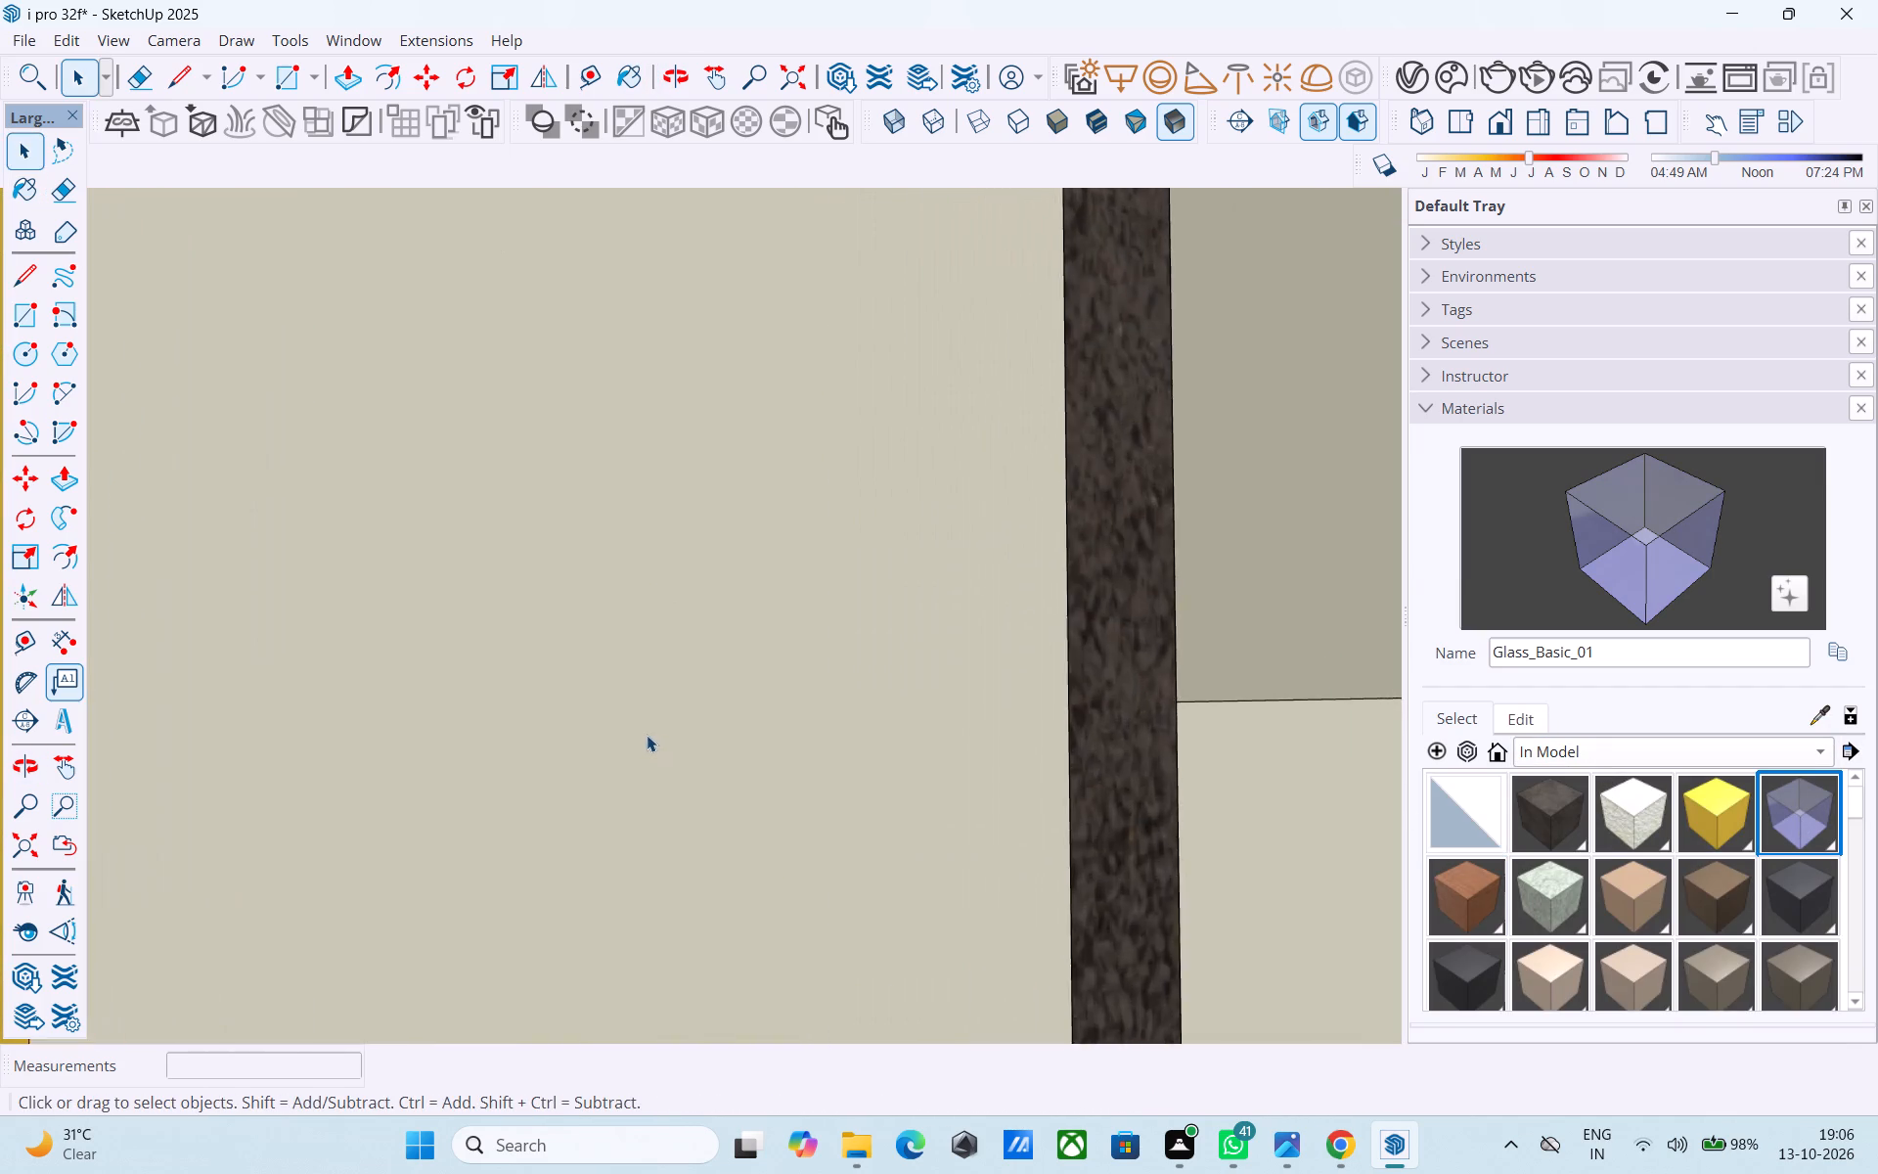
scroll(647, 735, "up", 1)
middle_click_drag(647, 735, 458, 627)
scroll(680, 649, "down", 9)
middle_click_drag(802, 697, 1065, 691)
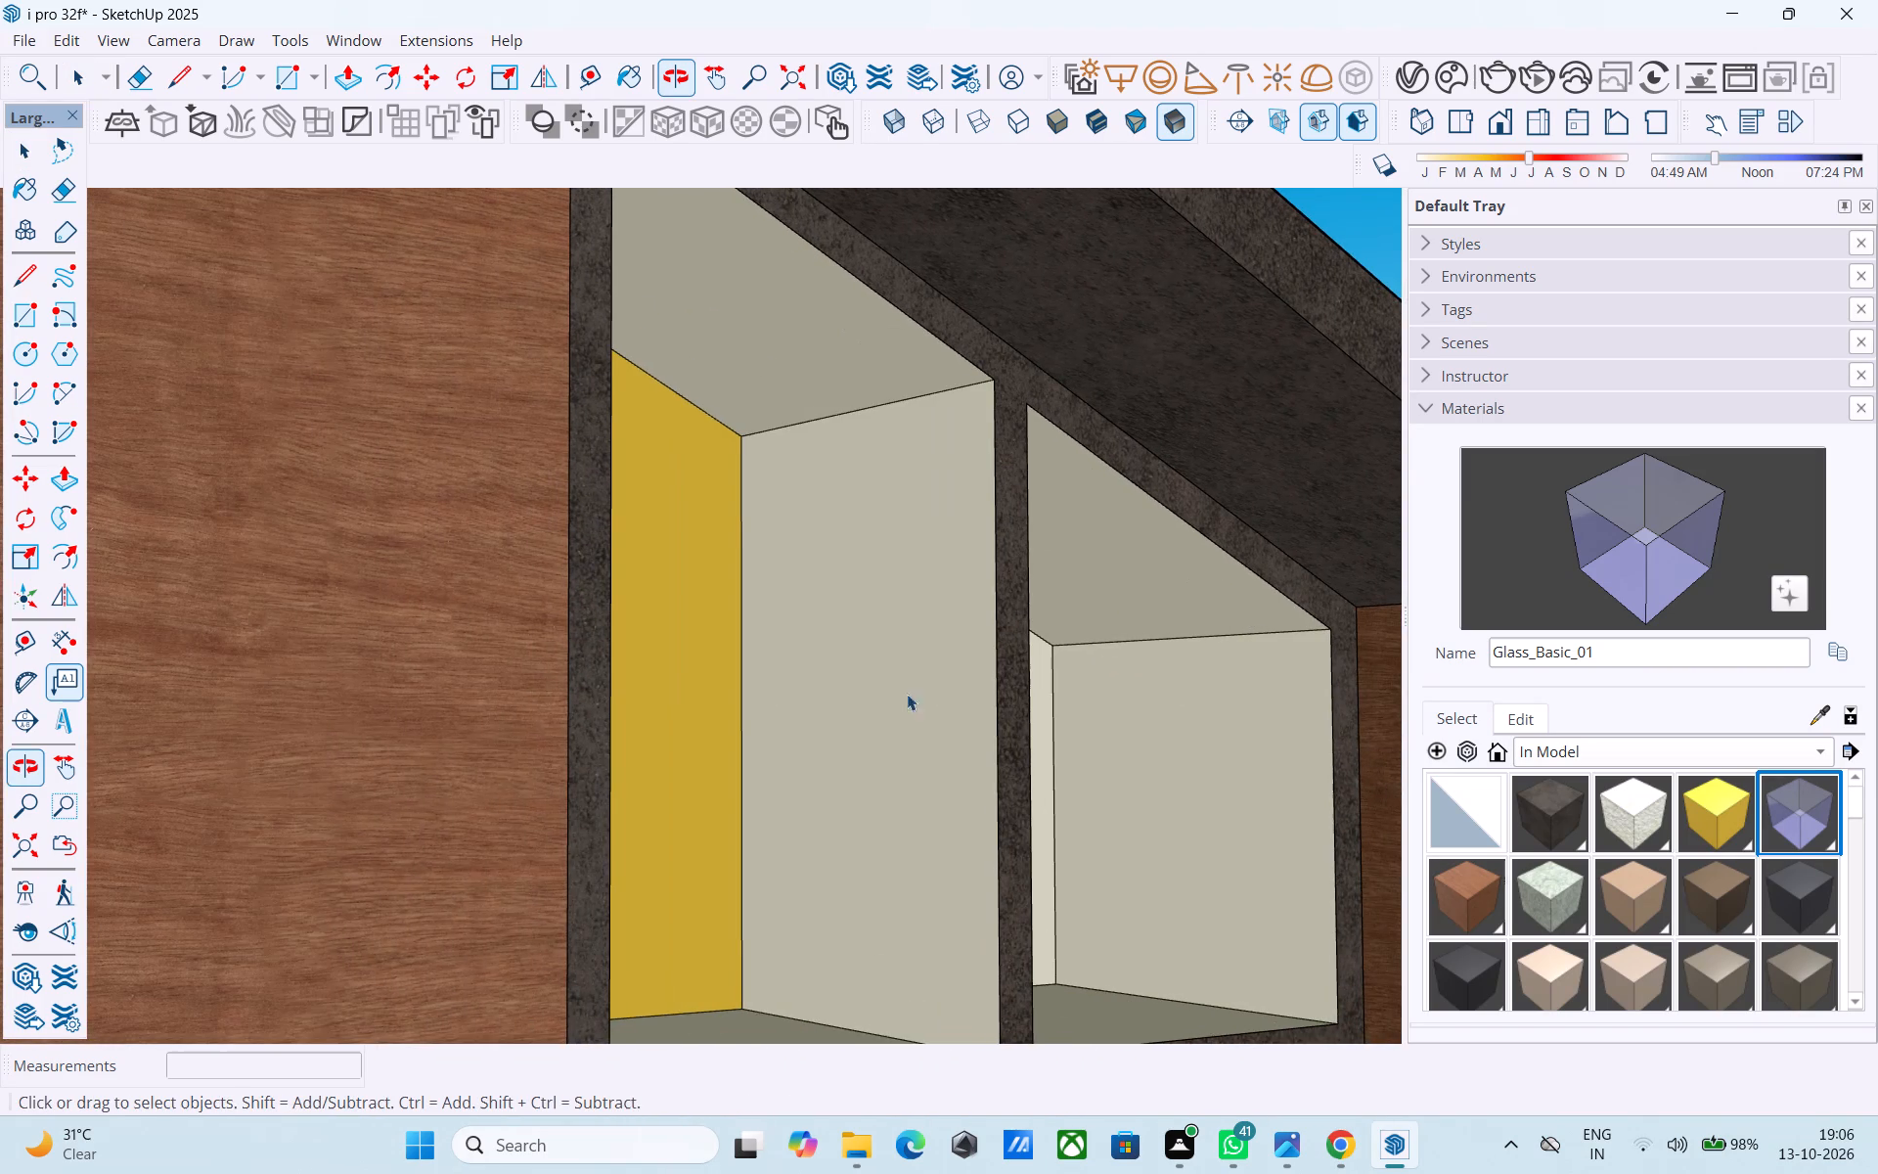
left_click(896, 690)
key("Delete")
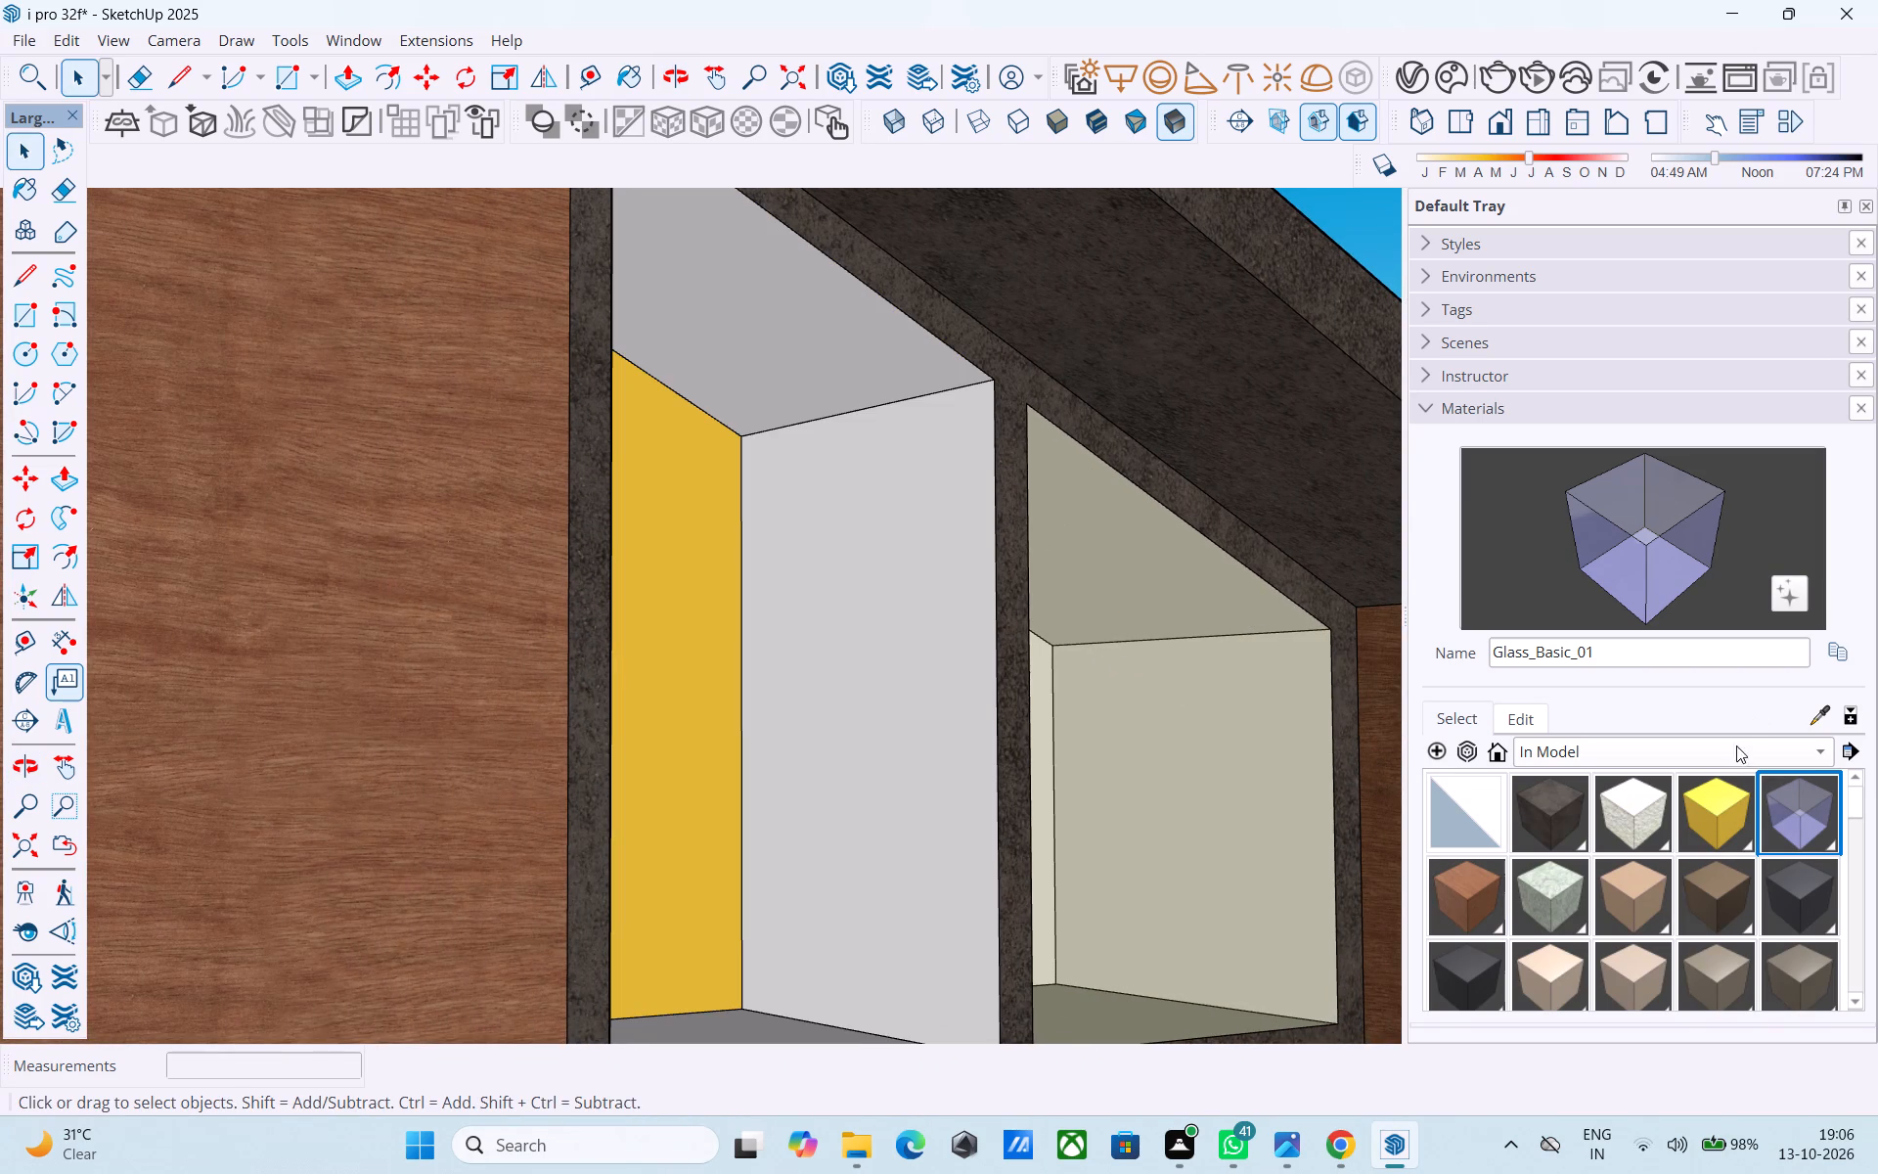
Paint the side wall and sloped ceiling behind the taller window opening with D04_Dandelion_Burst.
left_click(1714, 811)
left_click(852, 707)
left_click(784, 392)
scroll(1004, 700, "down", 1)
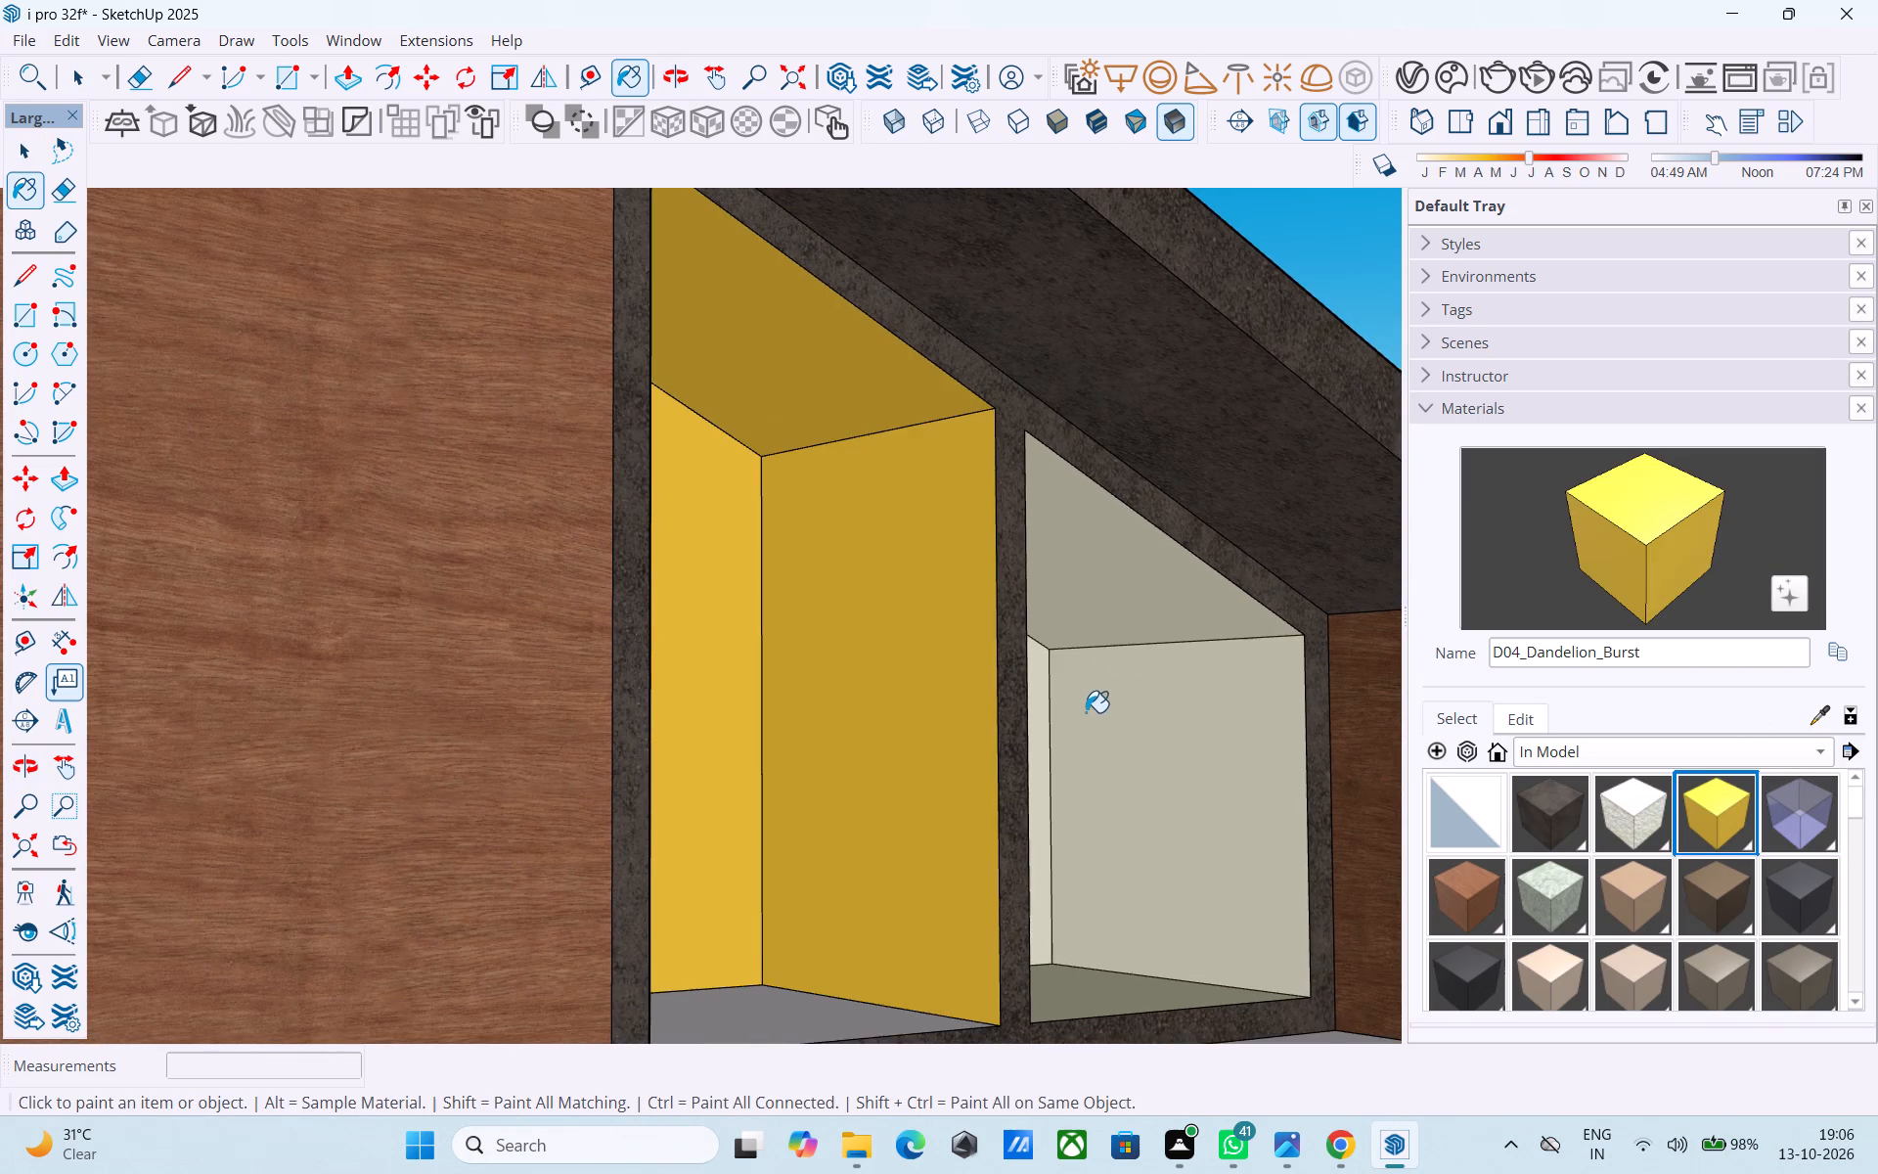
Delete the glass face from the shorter pane of the sloped front window.
middle_click_drag(1086, 712, 606, 686)
middle_click_drag(866, 683, 817, 680)
scroll(854, 672, "up", 4)
key("space")
left_click(859, 672)
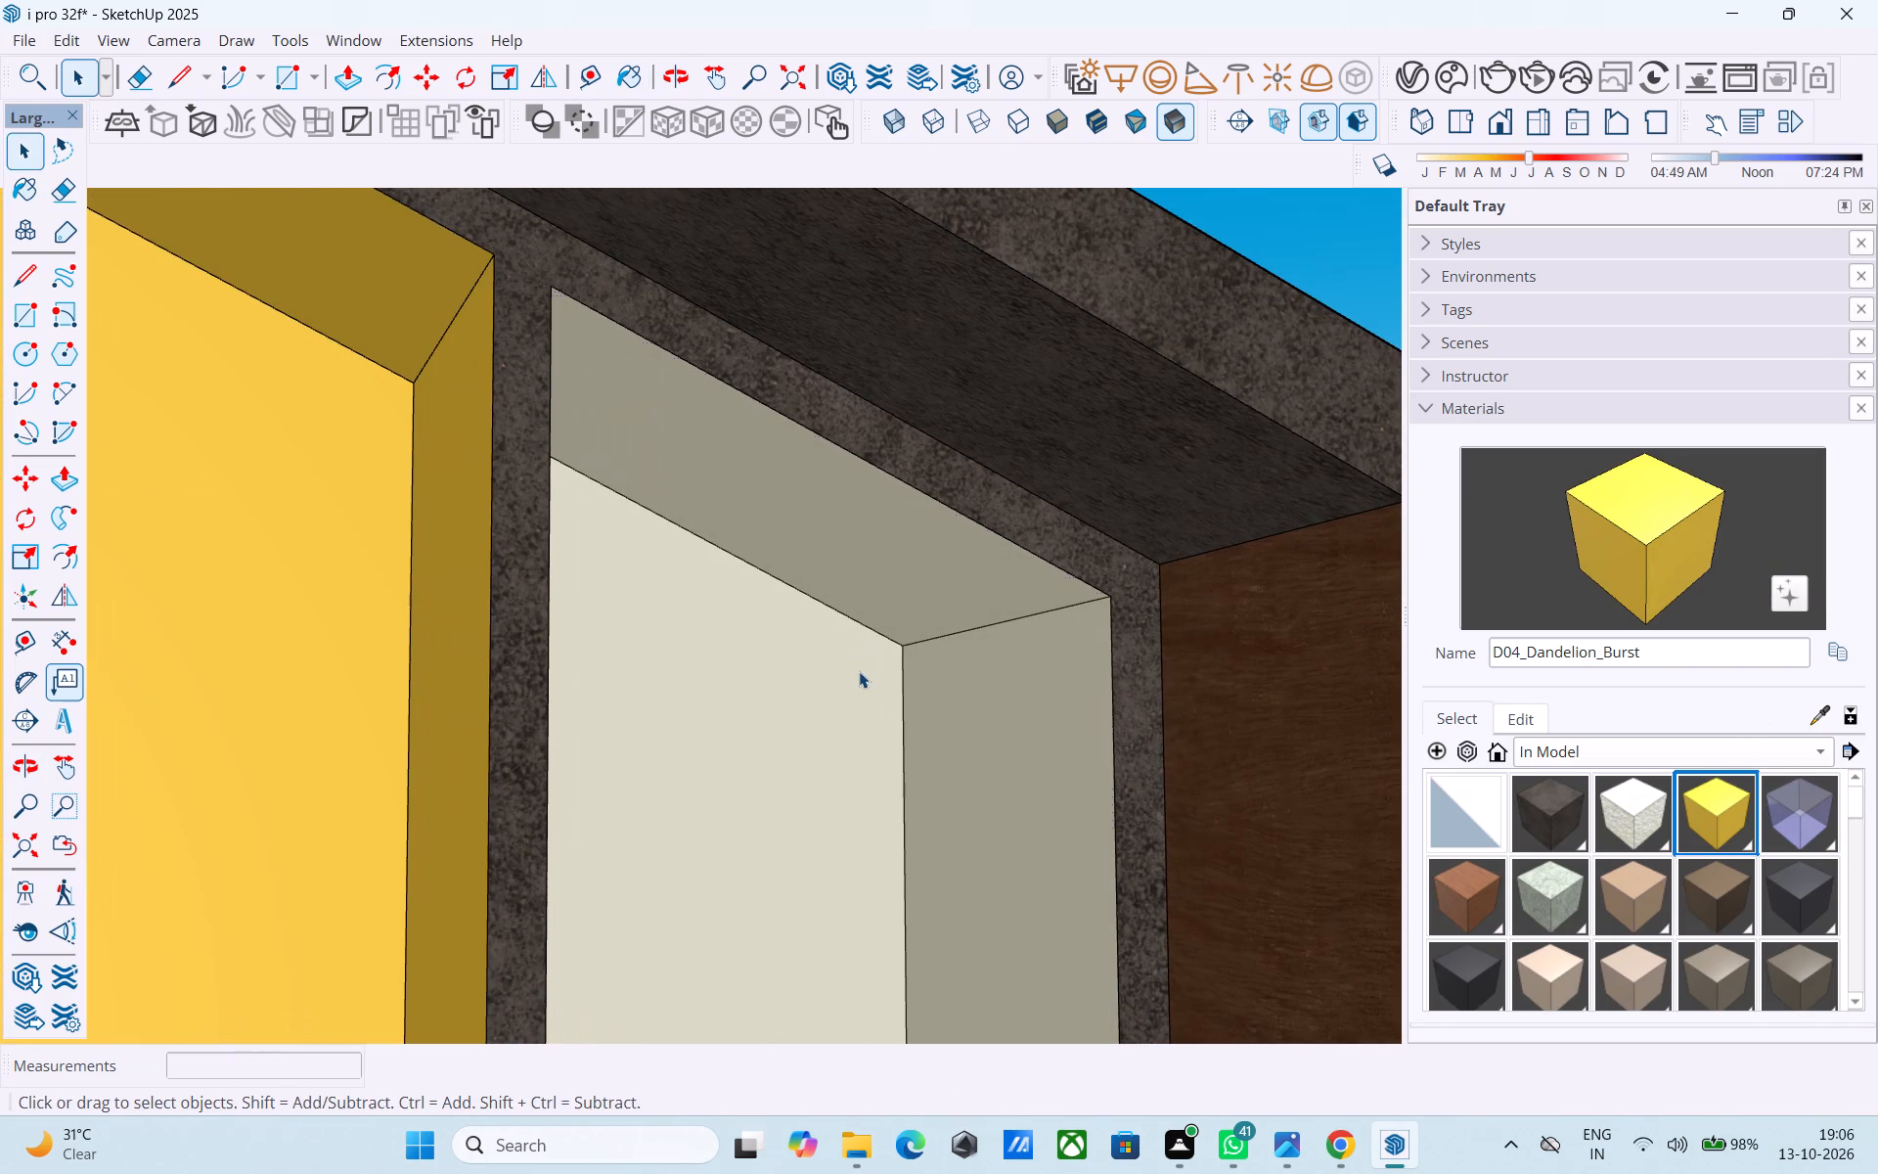
key("Delete")
Paint the side walls, back wall and sloped ceiling behind the shorter window opening with D04_Dandelion_Burst.
left_click(1705, 525)
left_click(977, 727)
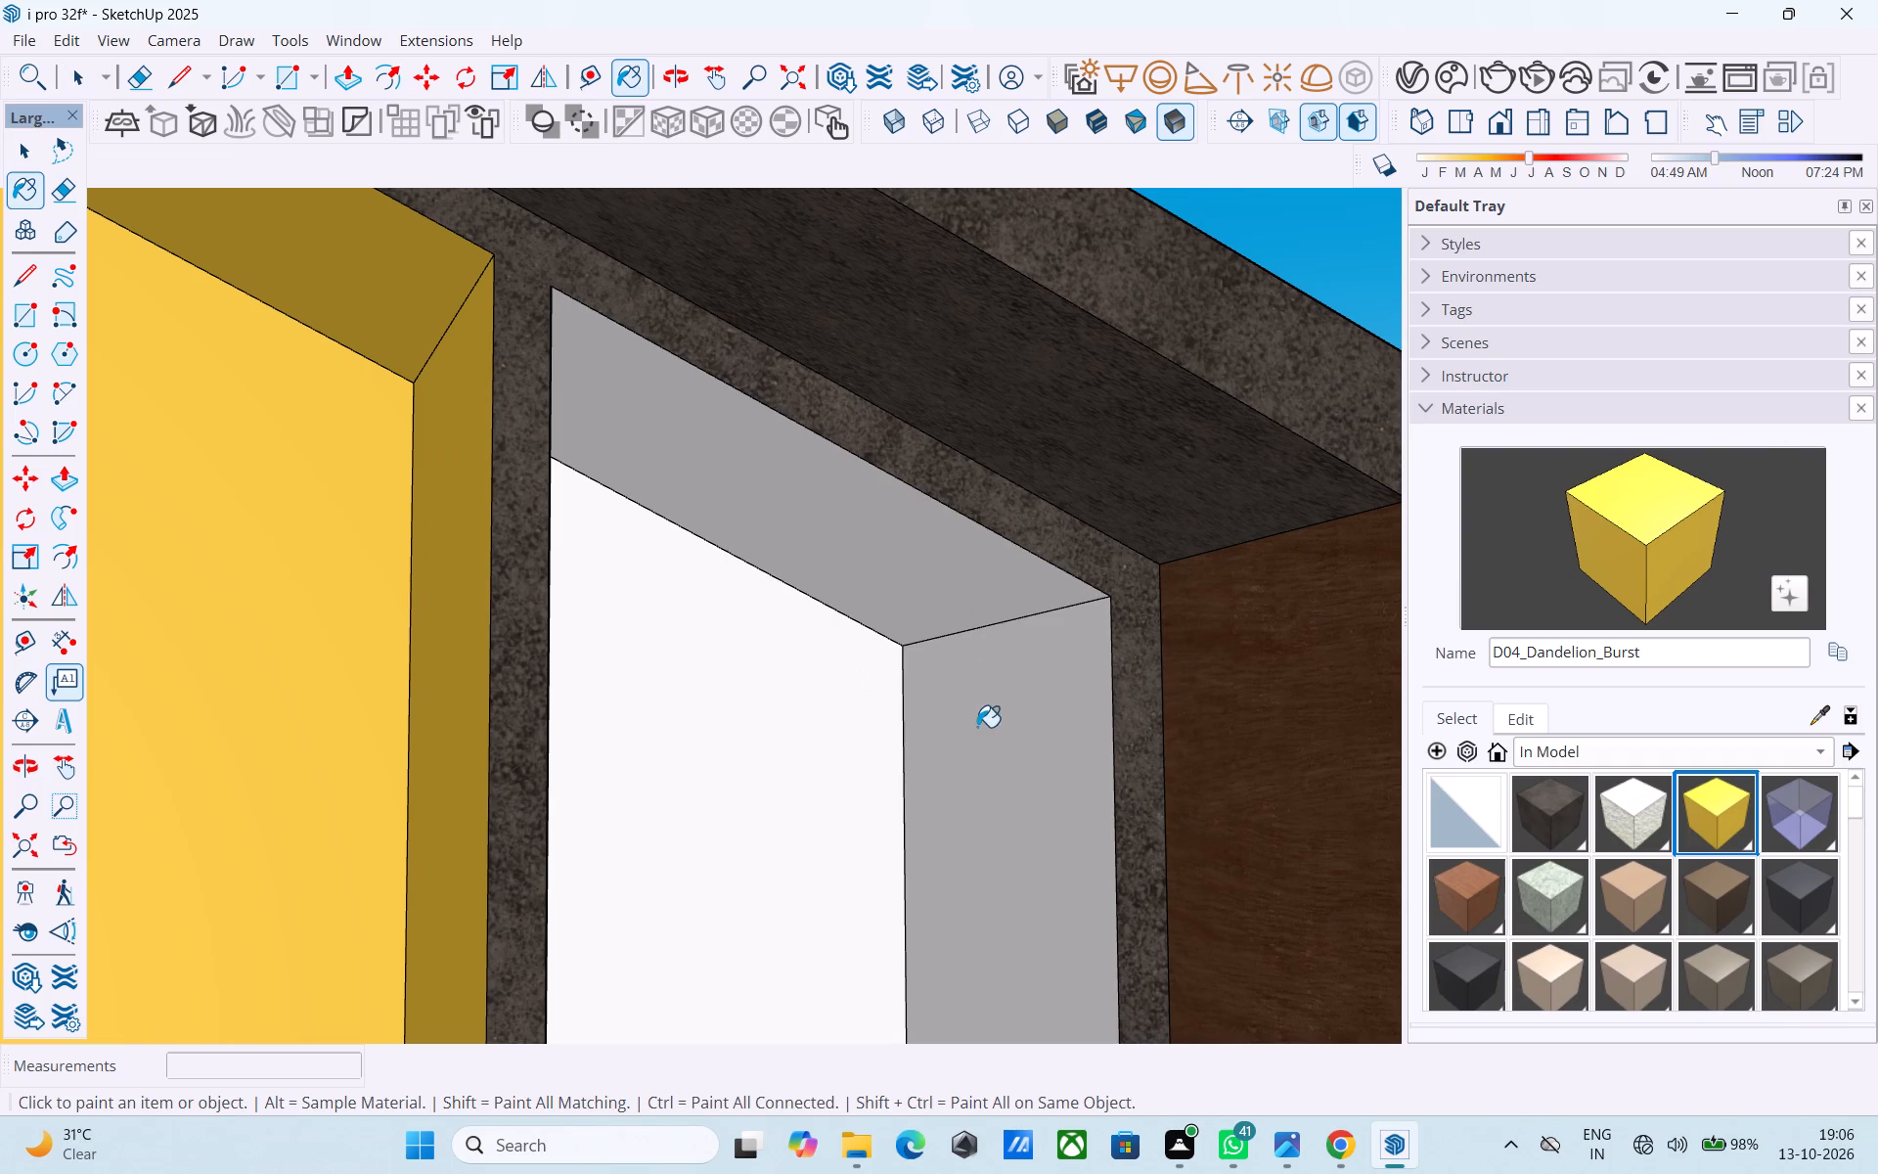
left_click(809, 724)
left_click(848, 534)
middle_click_drag(844, 582, 804, 568)
left_click(801, 568)
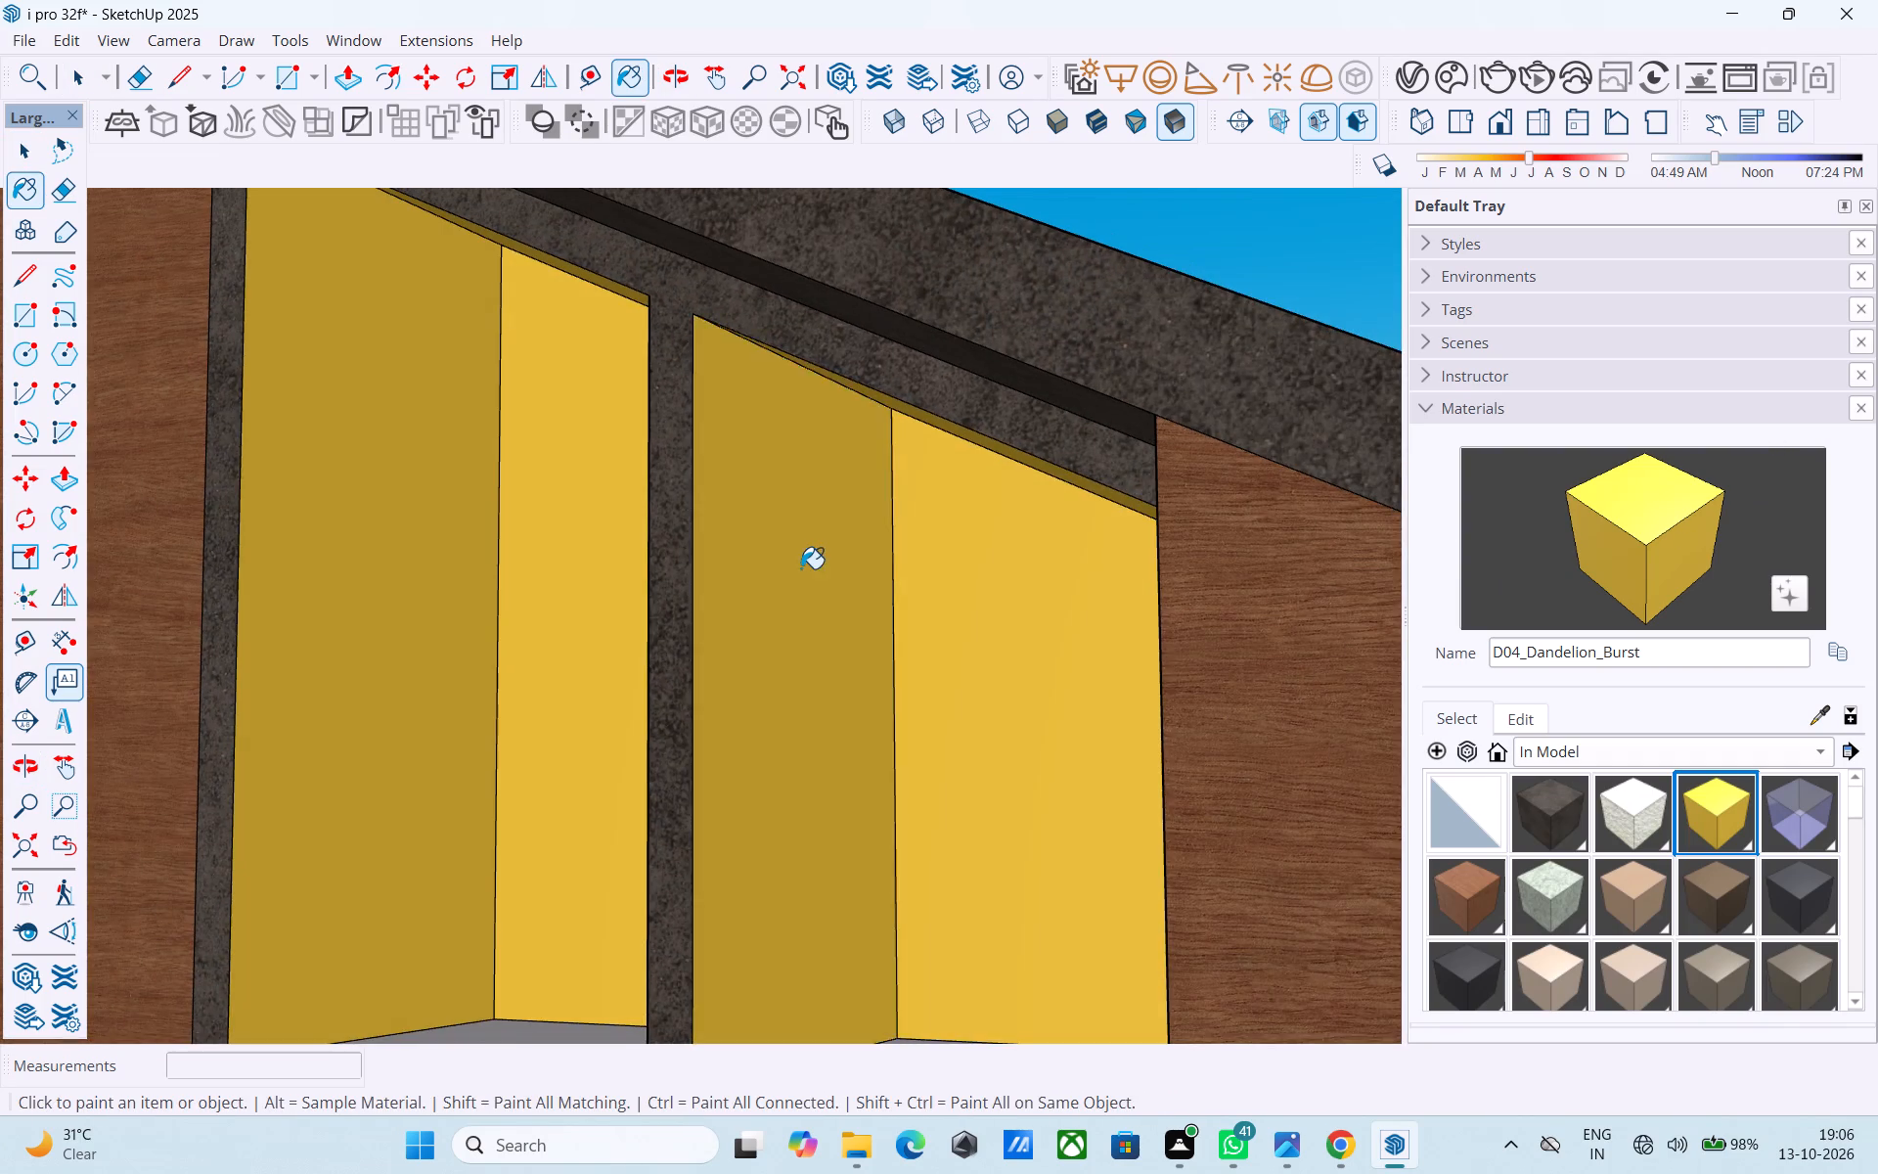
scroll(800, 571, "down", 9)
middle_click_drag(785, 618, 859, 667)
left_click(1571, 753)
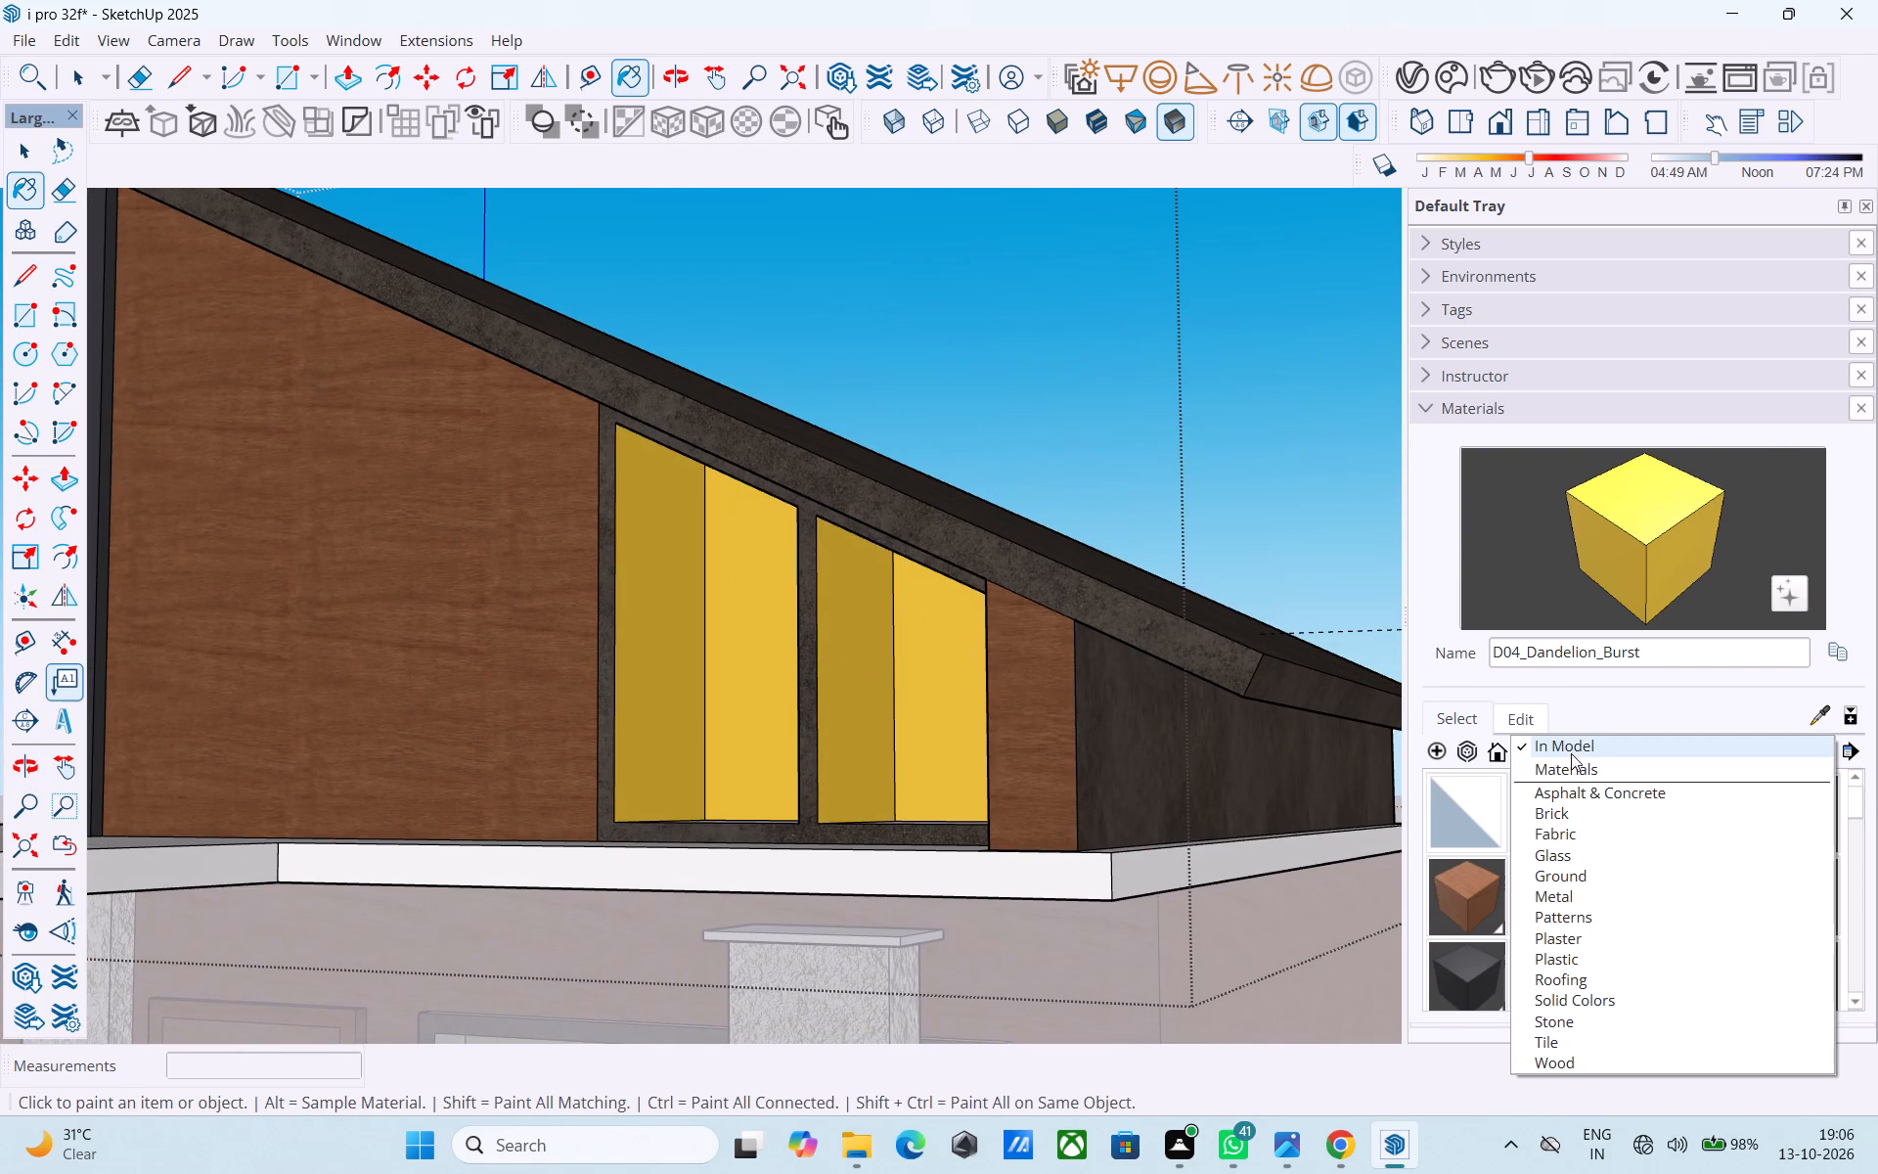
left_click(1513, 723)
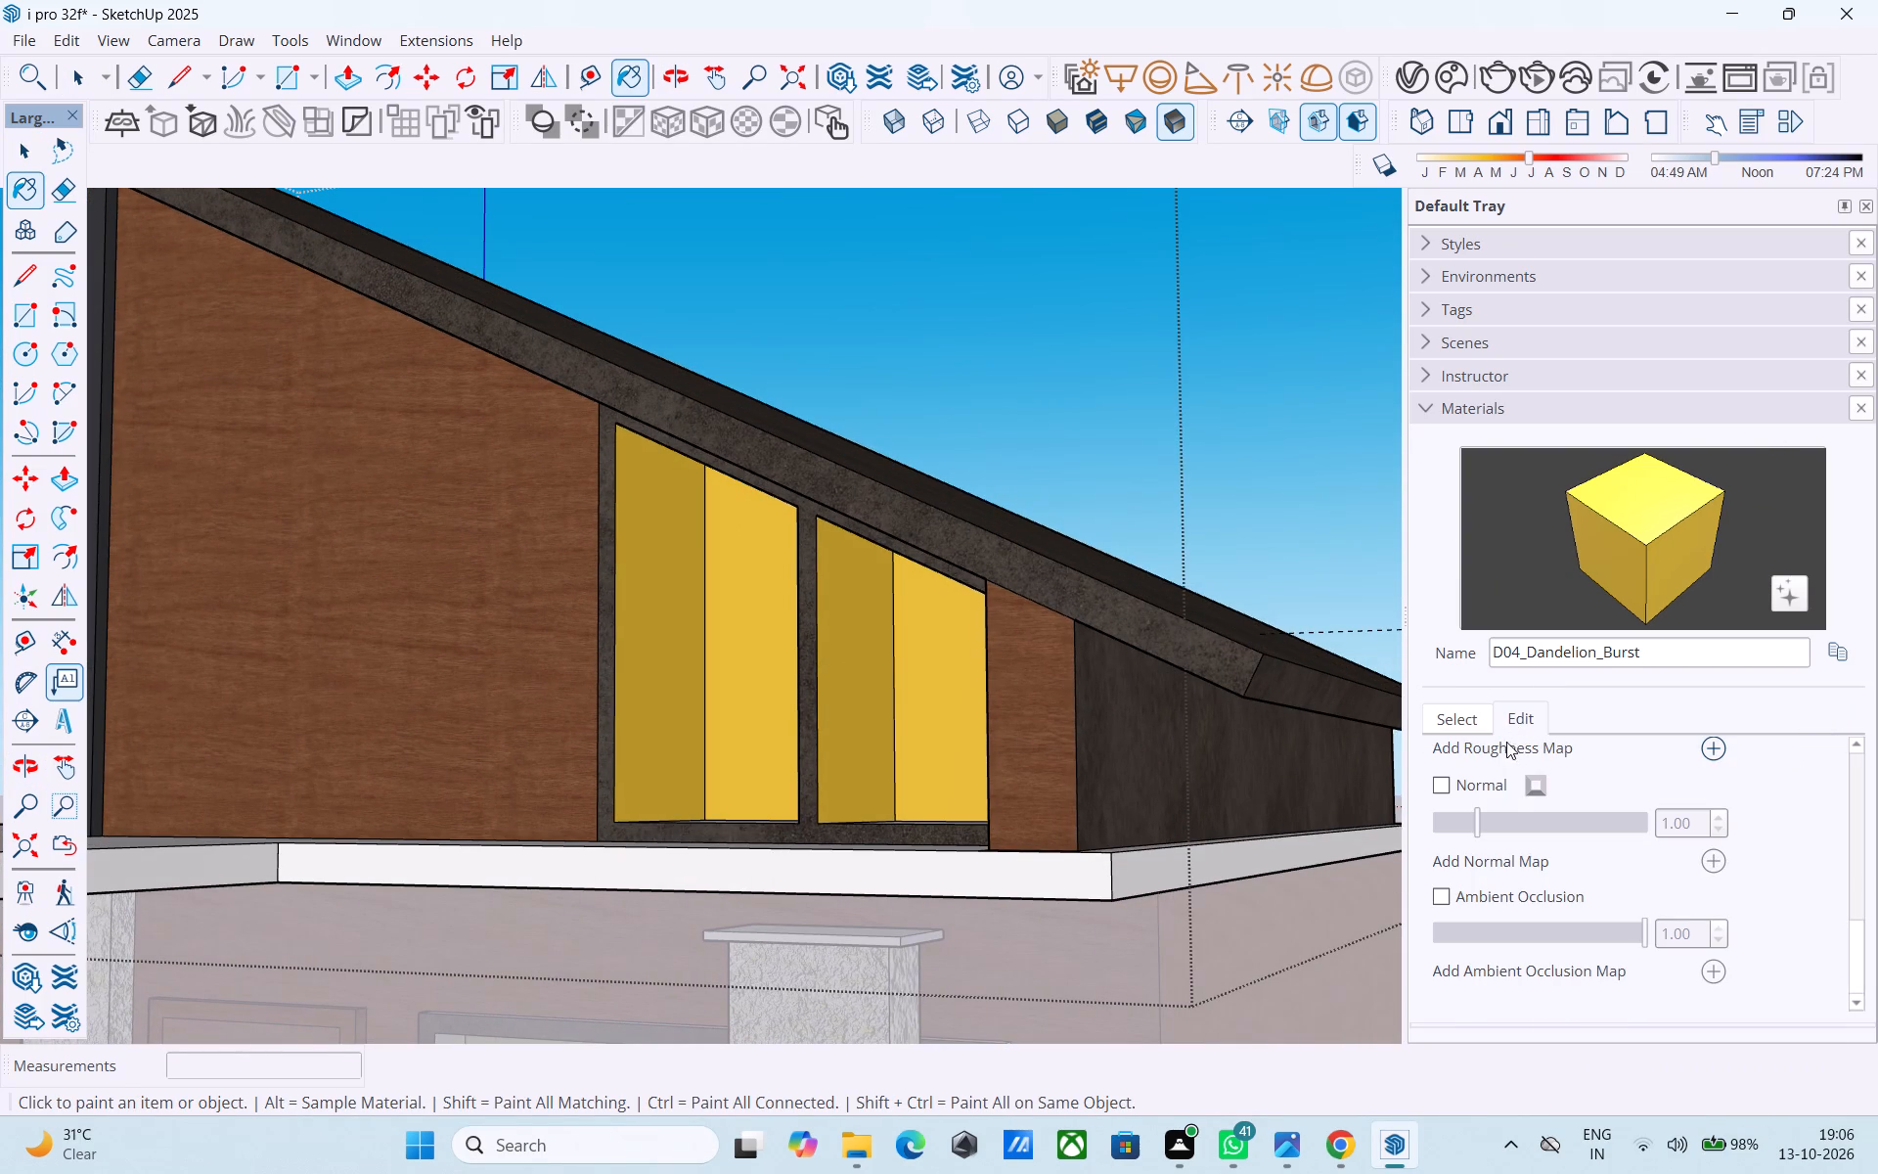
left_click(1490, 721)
Draw a horizontal 2' 7 1/2" line across each opening of the sloped front window to rebuild both pane faces.
middle_click_drag(973, 697, 1032, 723)
key("l")
scroll(788, 549, "up", 5)
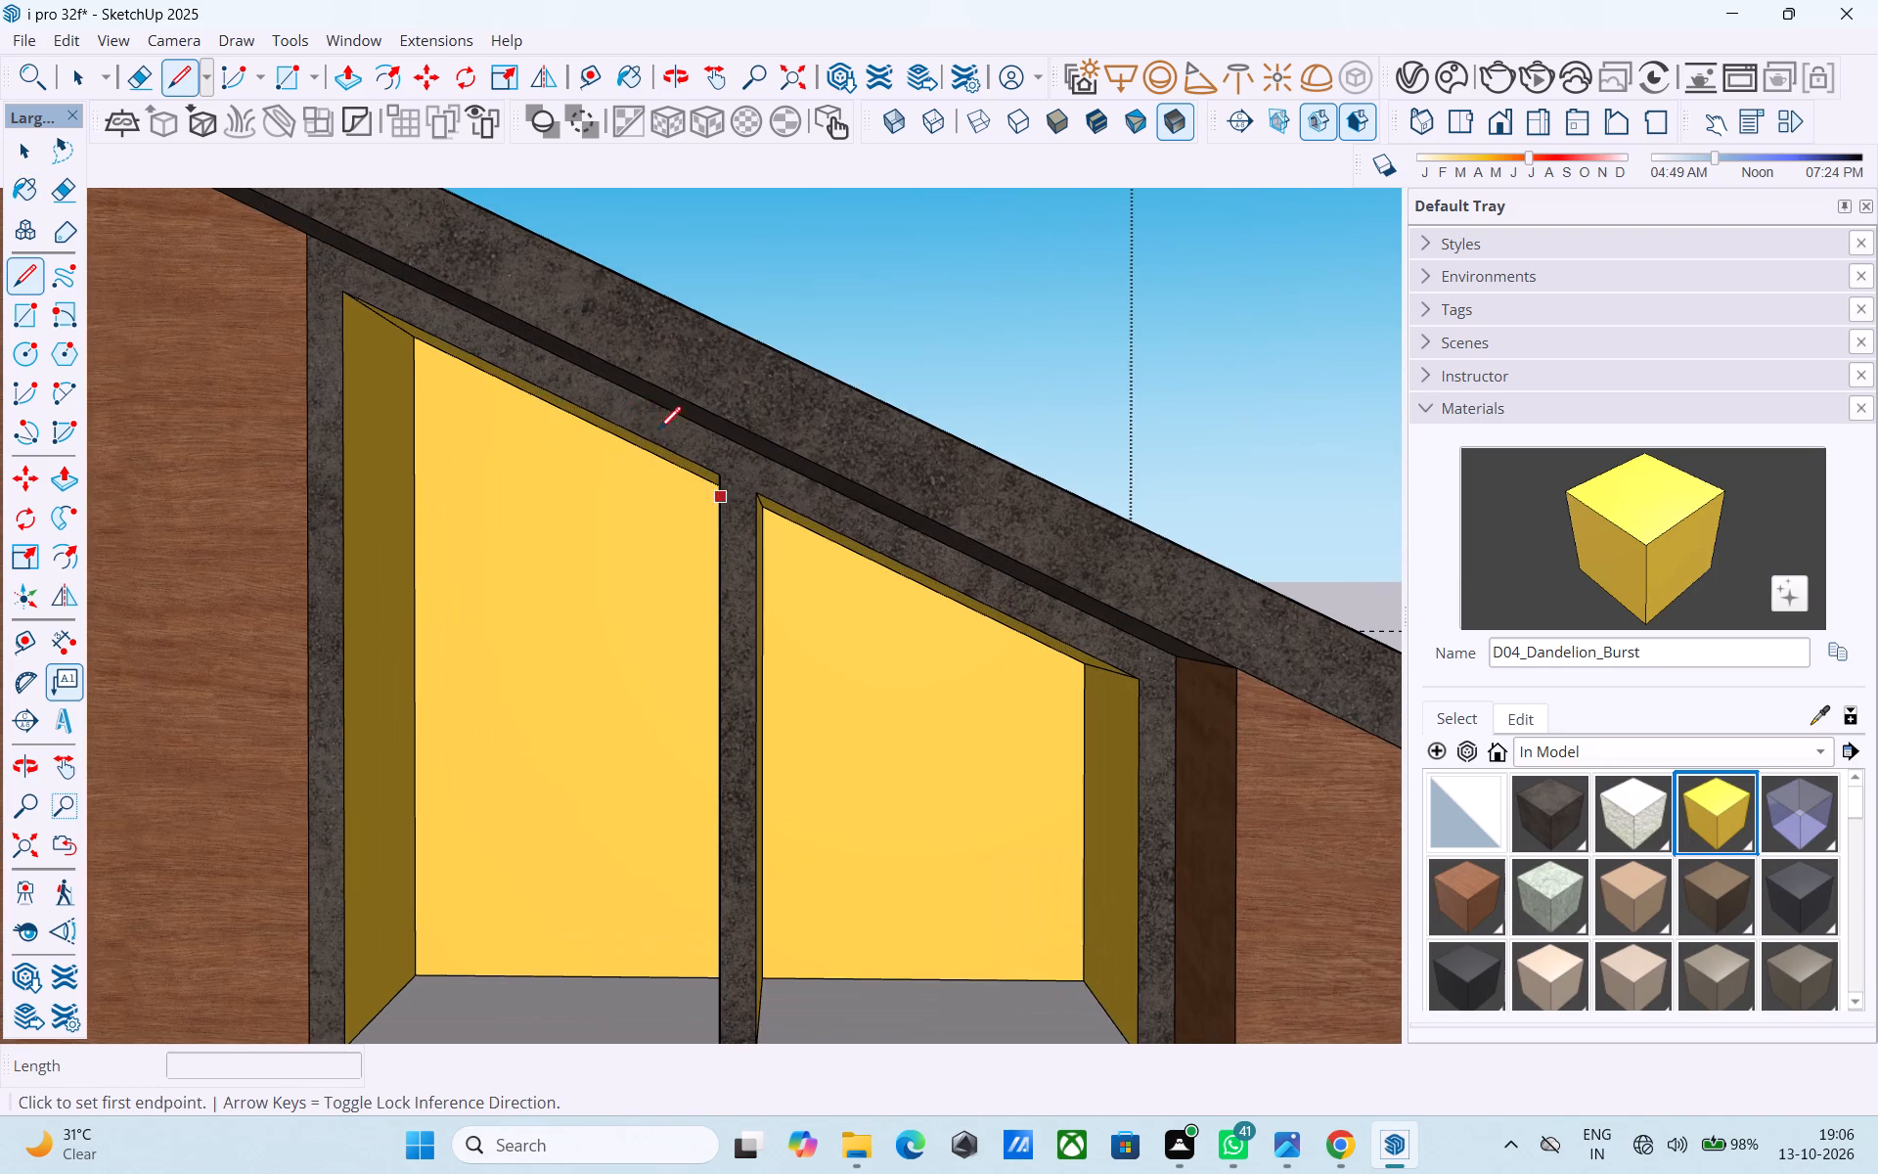
left_click(714, 480)
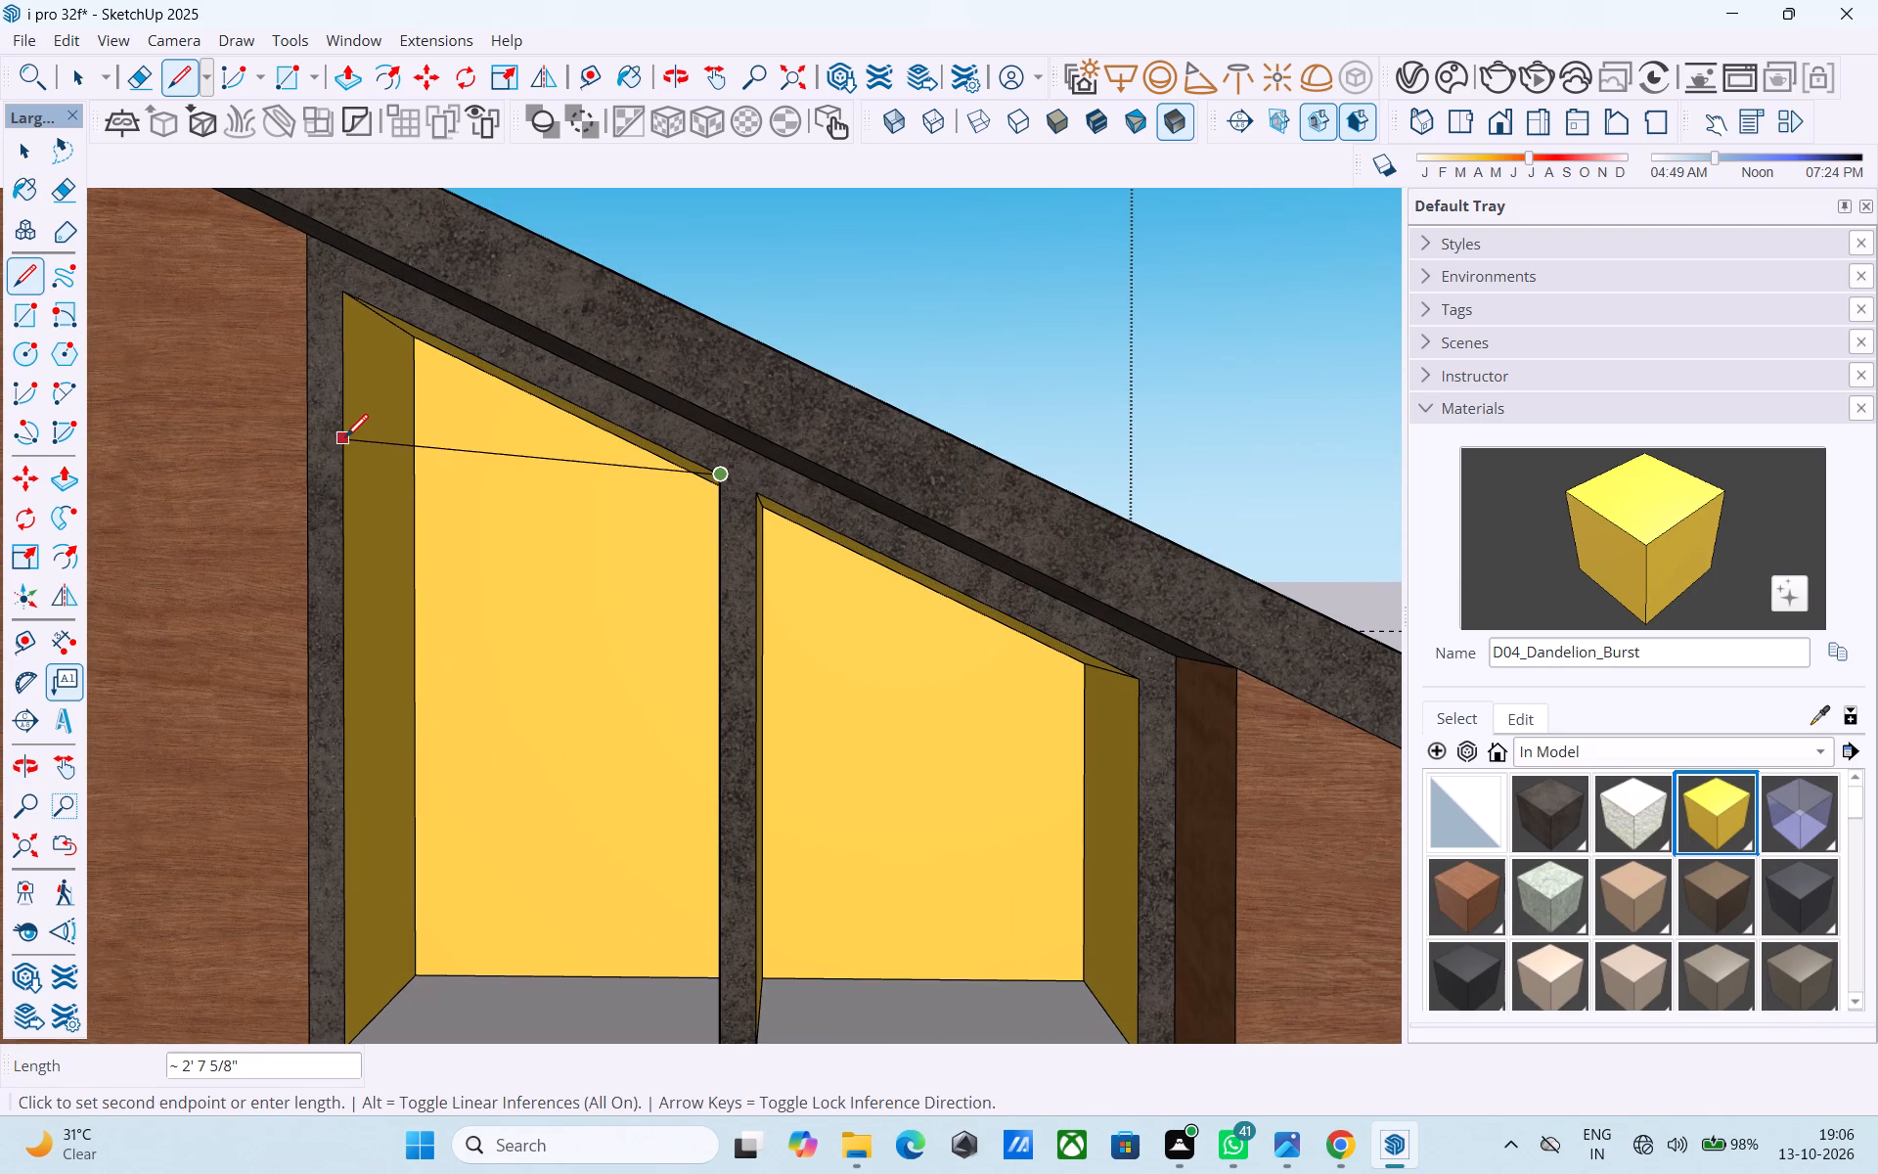
left_click(348, 467)
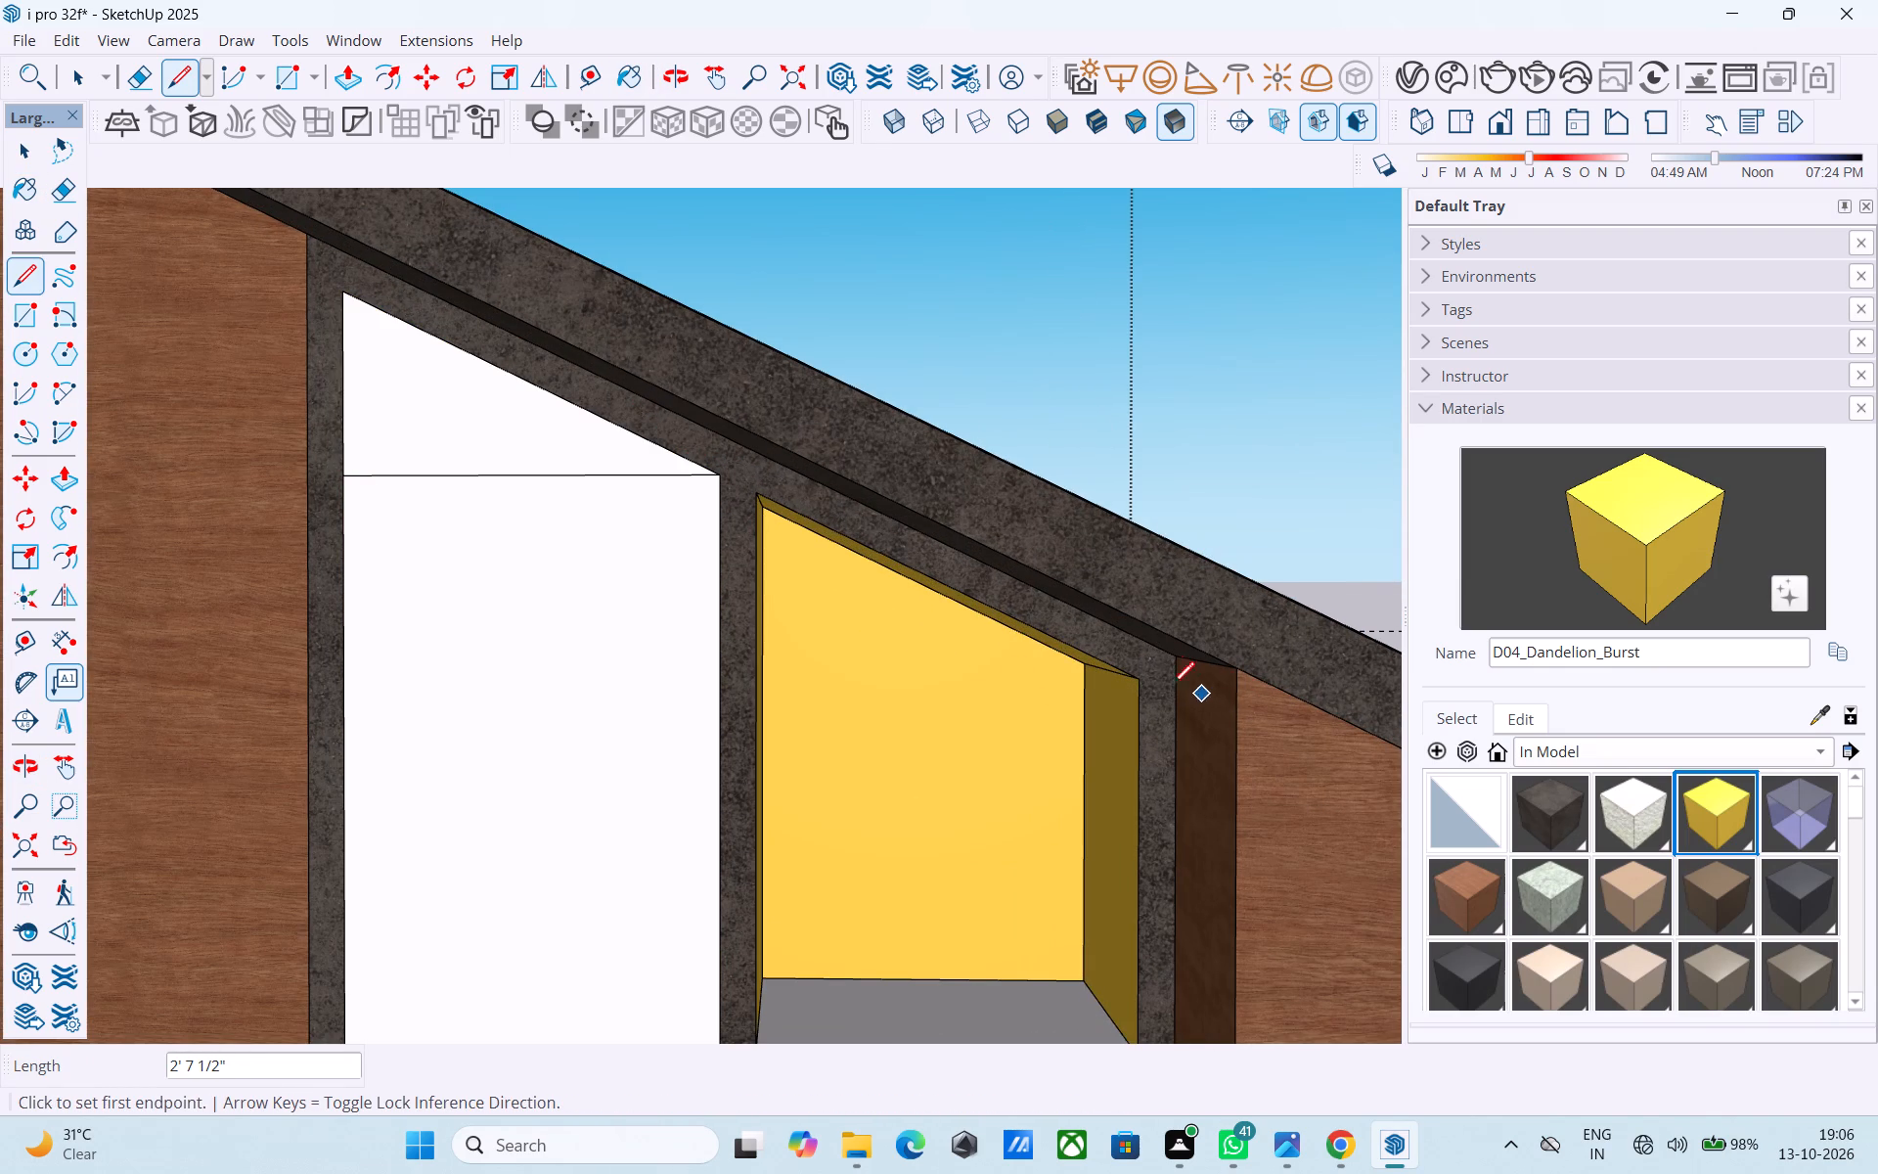
left_click(1140, 682)
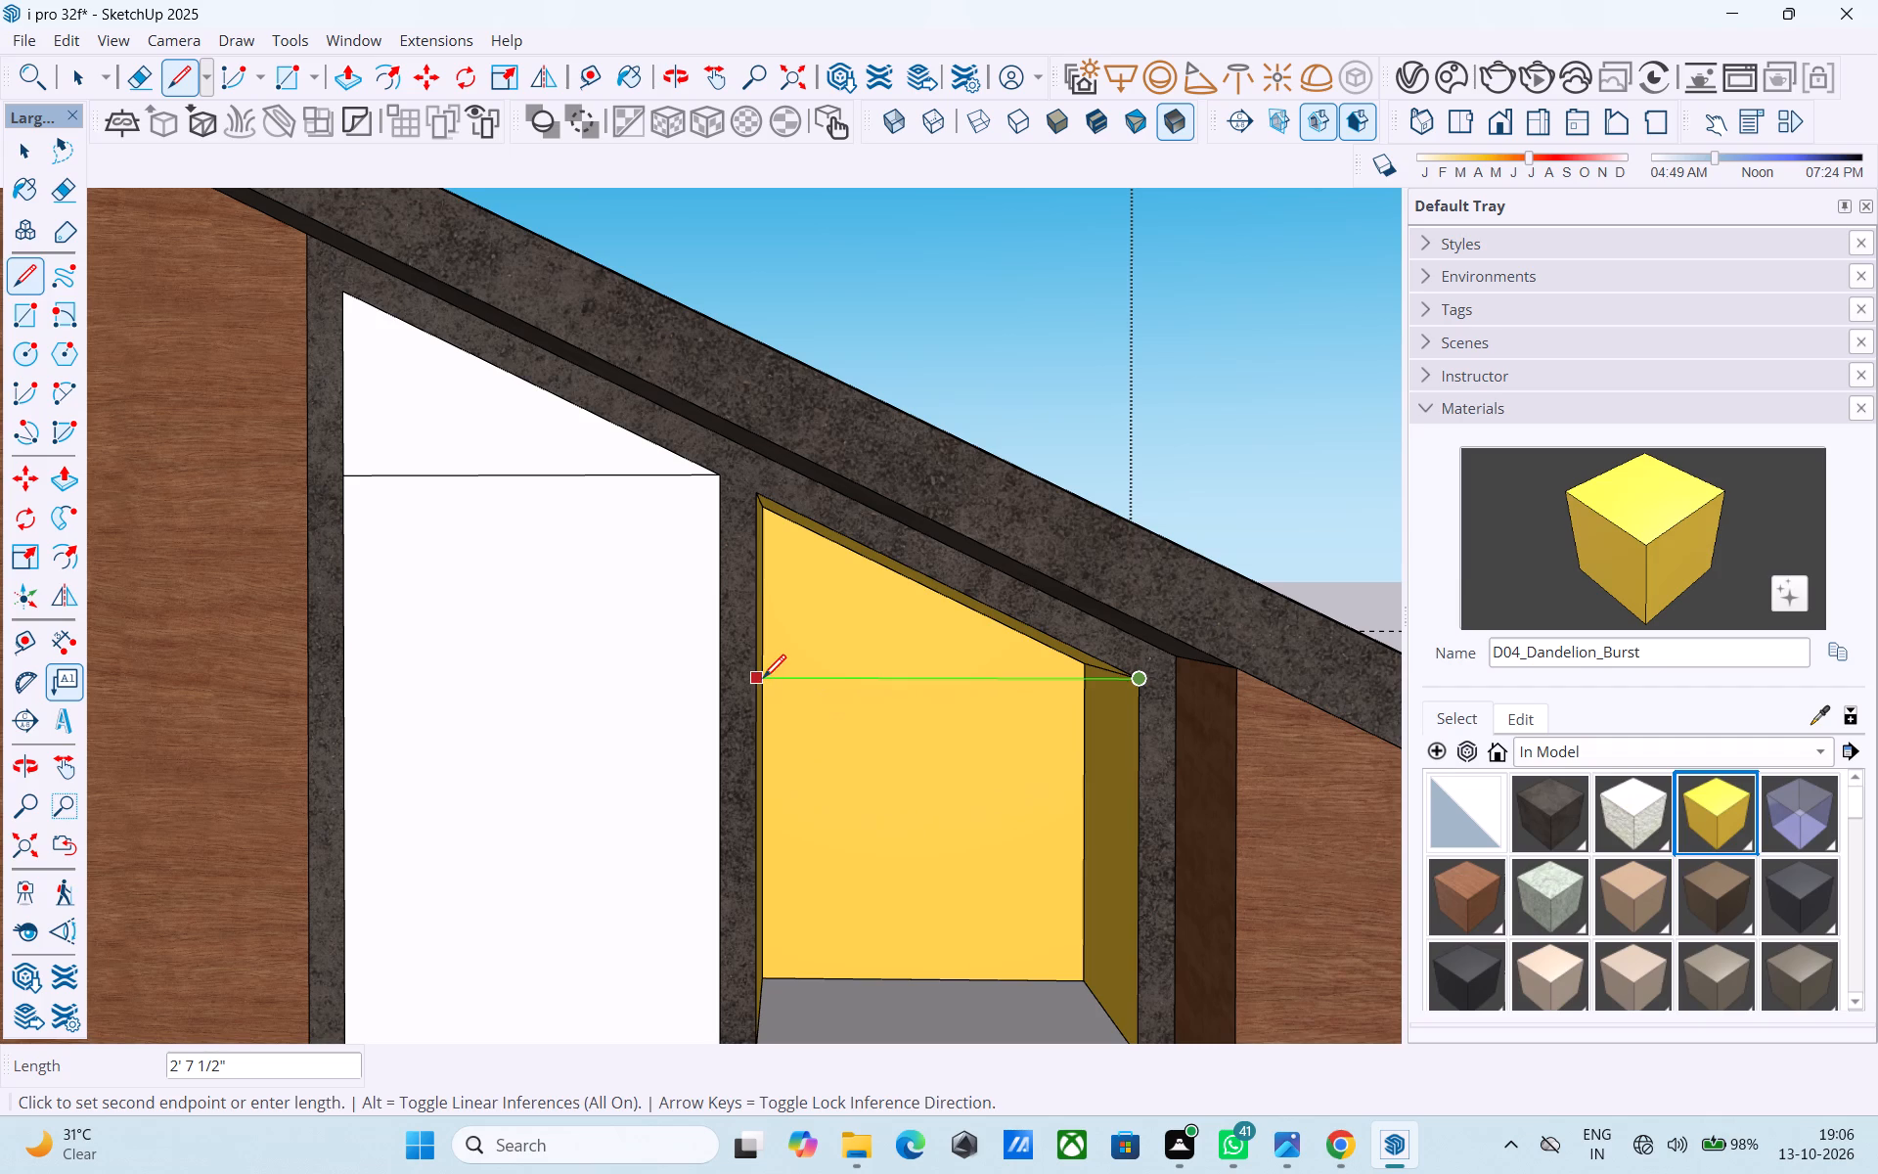
left_click(763, 680)
Erase the two horizontal helper lines crossing the rebuilt panes of the sloped front window.
key("e")
left_click_drag(539, 437, 537, 539)
left_click(871, 675)
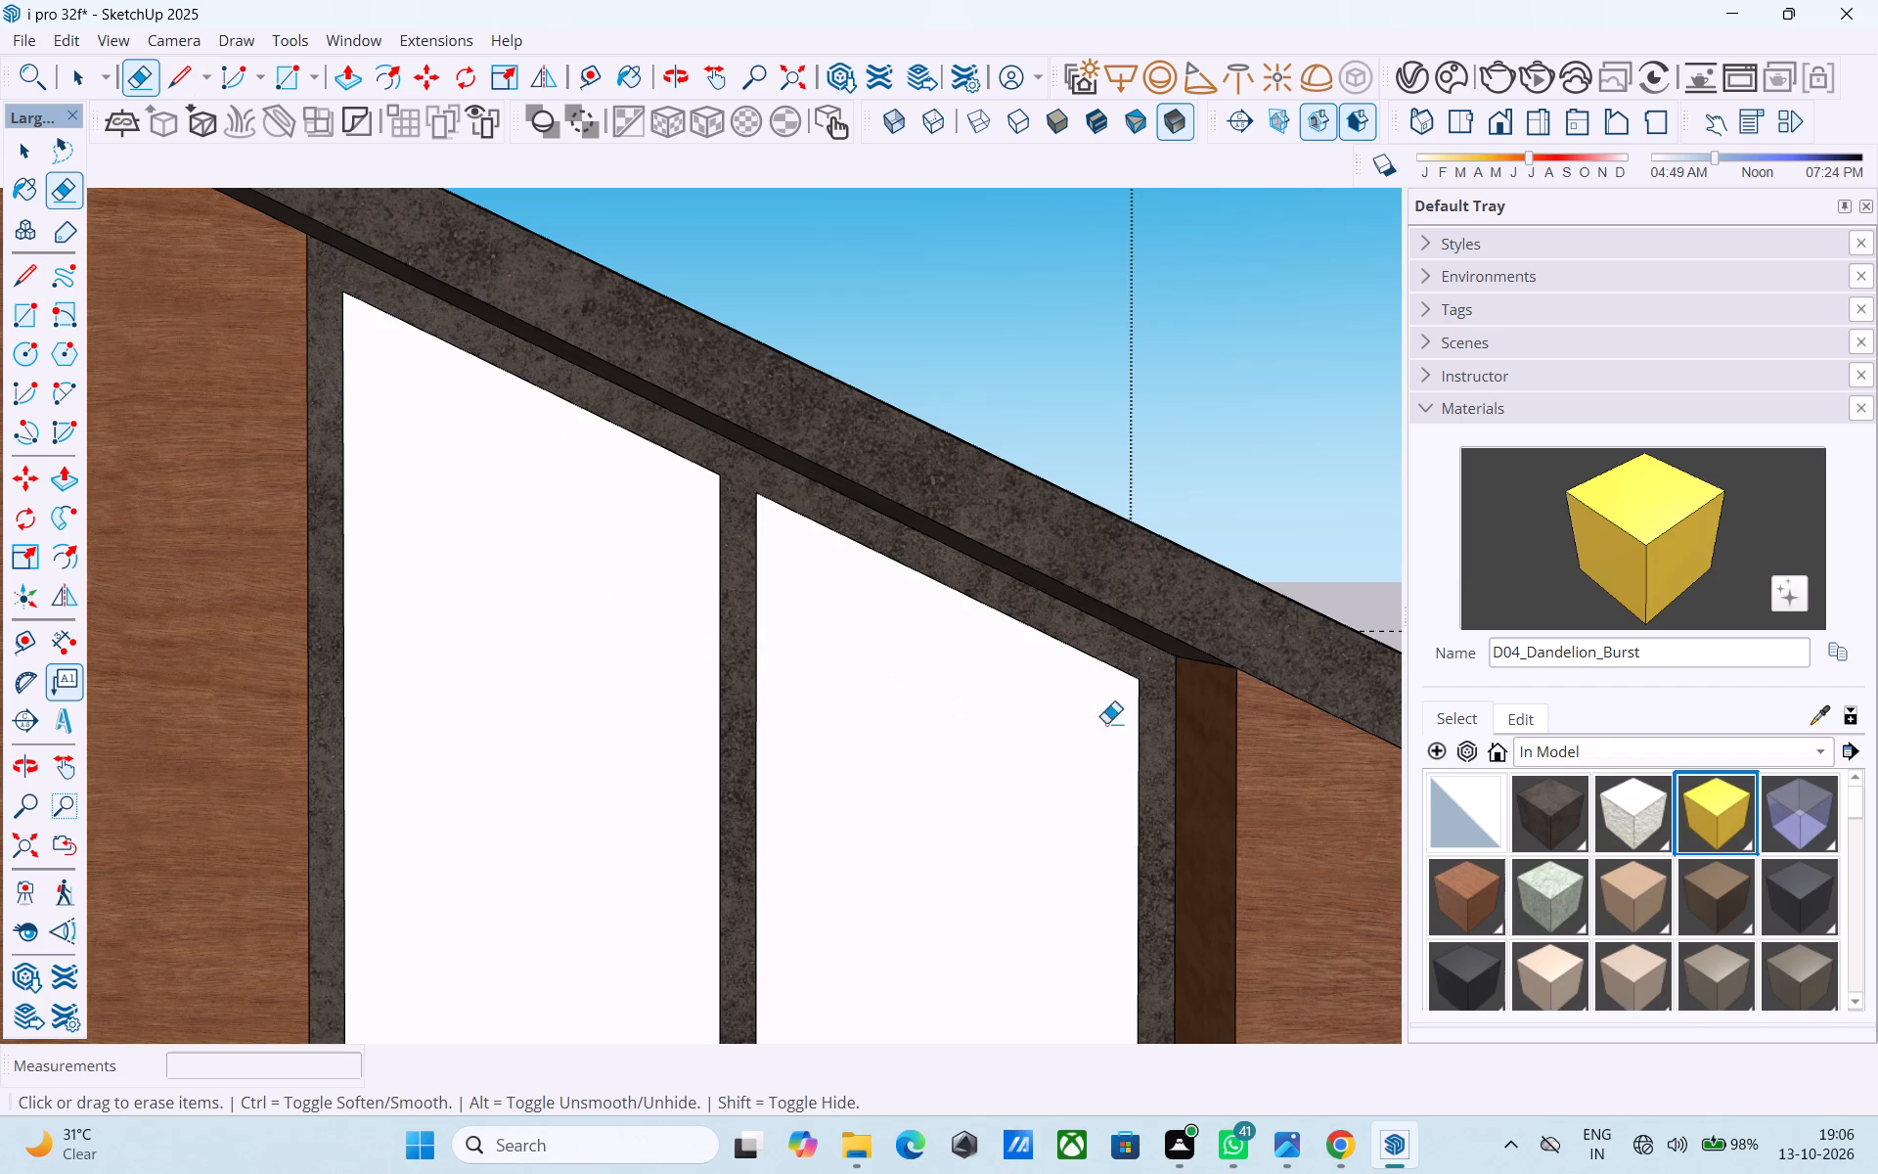
Paint both rebuilt panes of the sloped front window with Glass_Basic_01.
left_click(1813, 799)
left_click(779, 769)
left_click(558, 759)
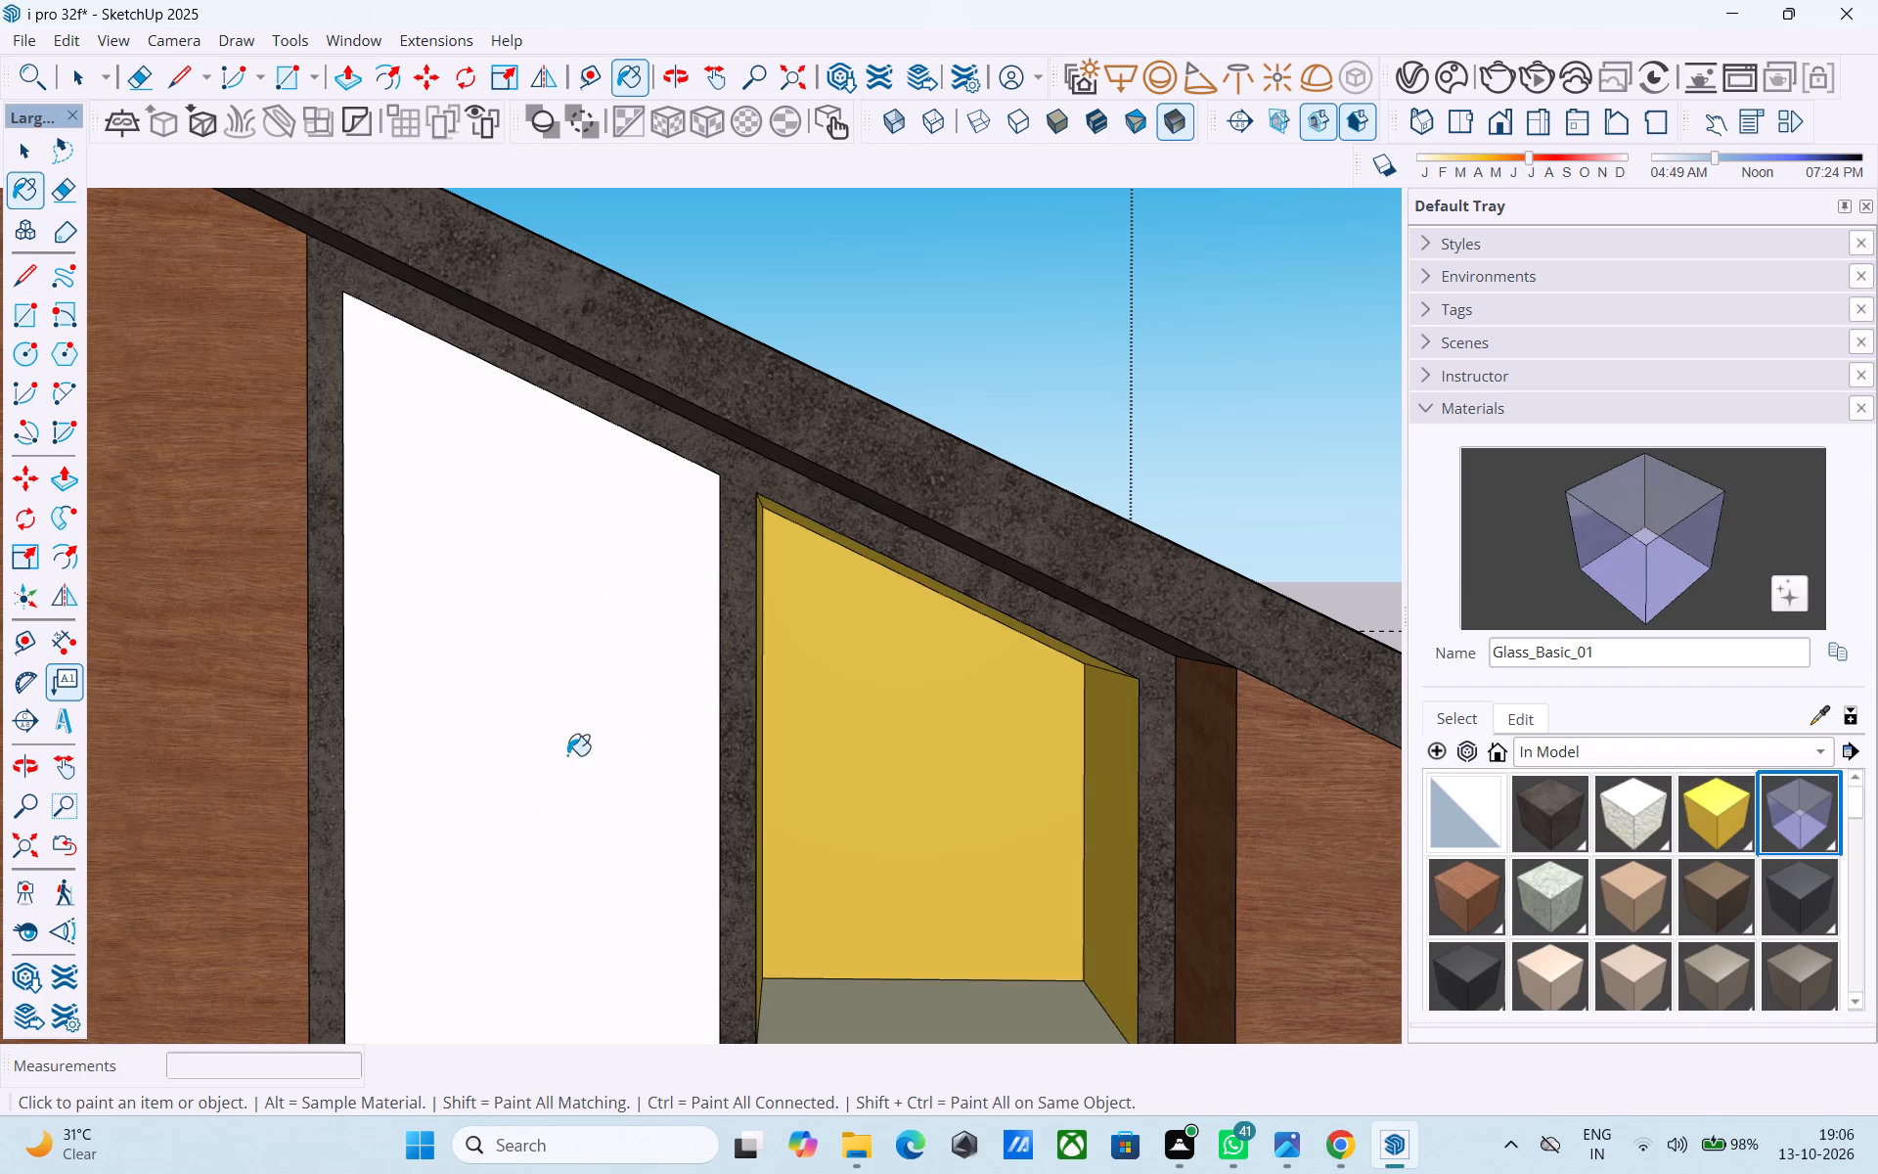
Exit the upper-floor group.
scroll(777, 645, "down", 19)
middle_click_drag(776, 689, 793, 691)
key("space")
left_click(1051, 593)
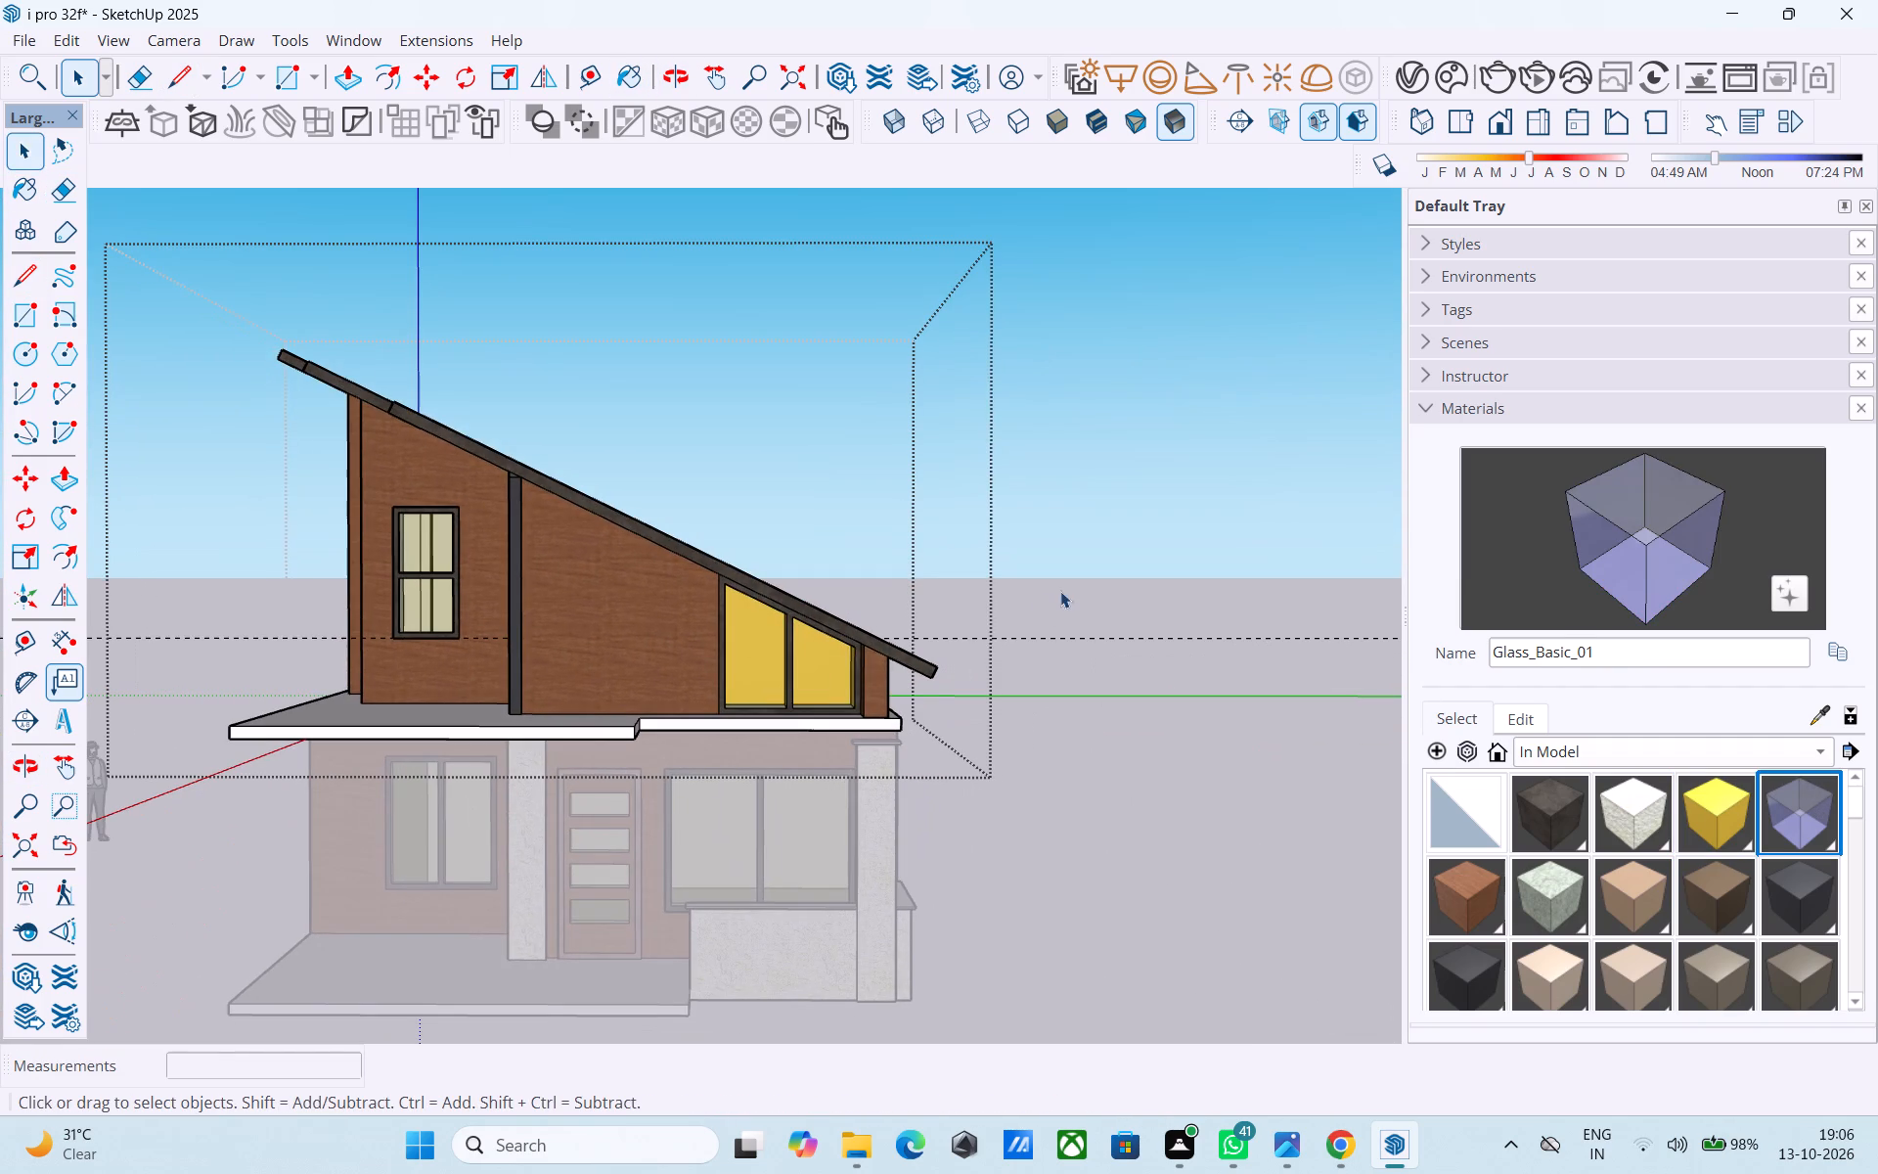
left_click(1137, 627)
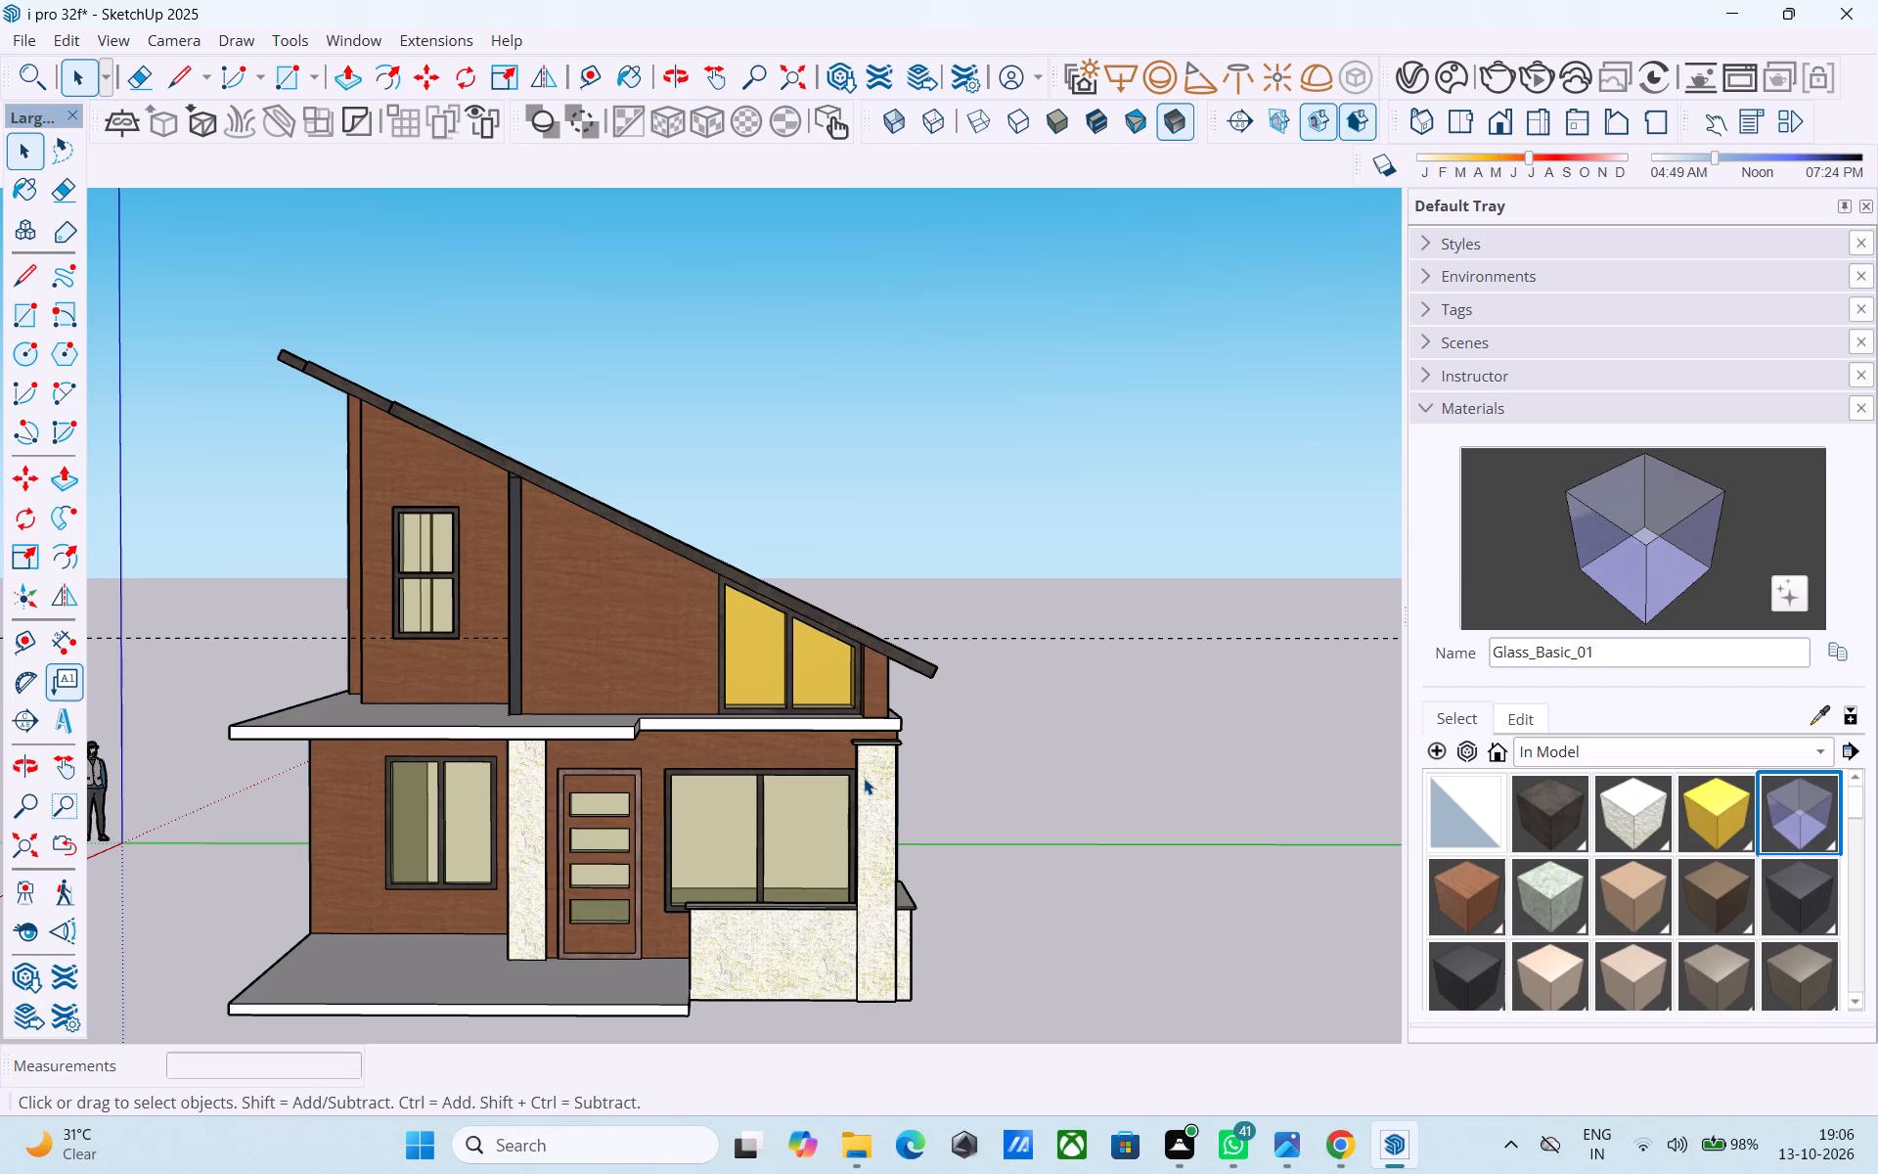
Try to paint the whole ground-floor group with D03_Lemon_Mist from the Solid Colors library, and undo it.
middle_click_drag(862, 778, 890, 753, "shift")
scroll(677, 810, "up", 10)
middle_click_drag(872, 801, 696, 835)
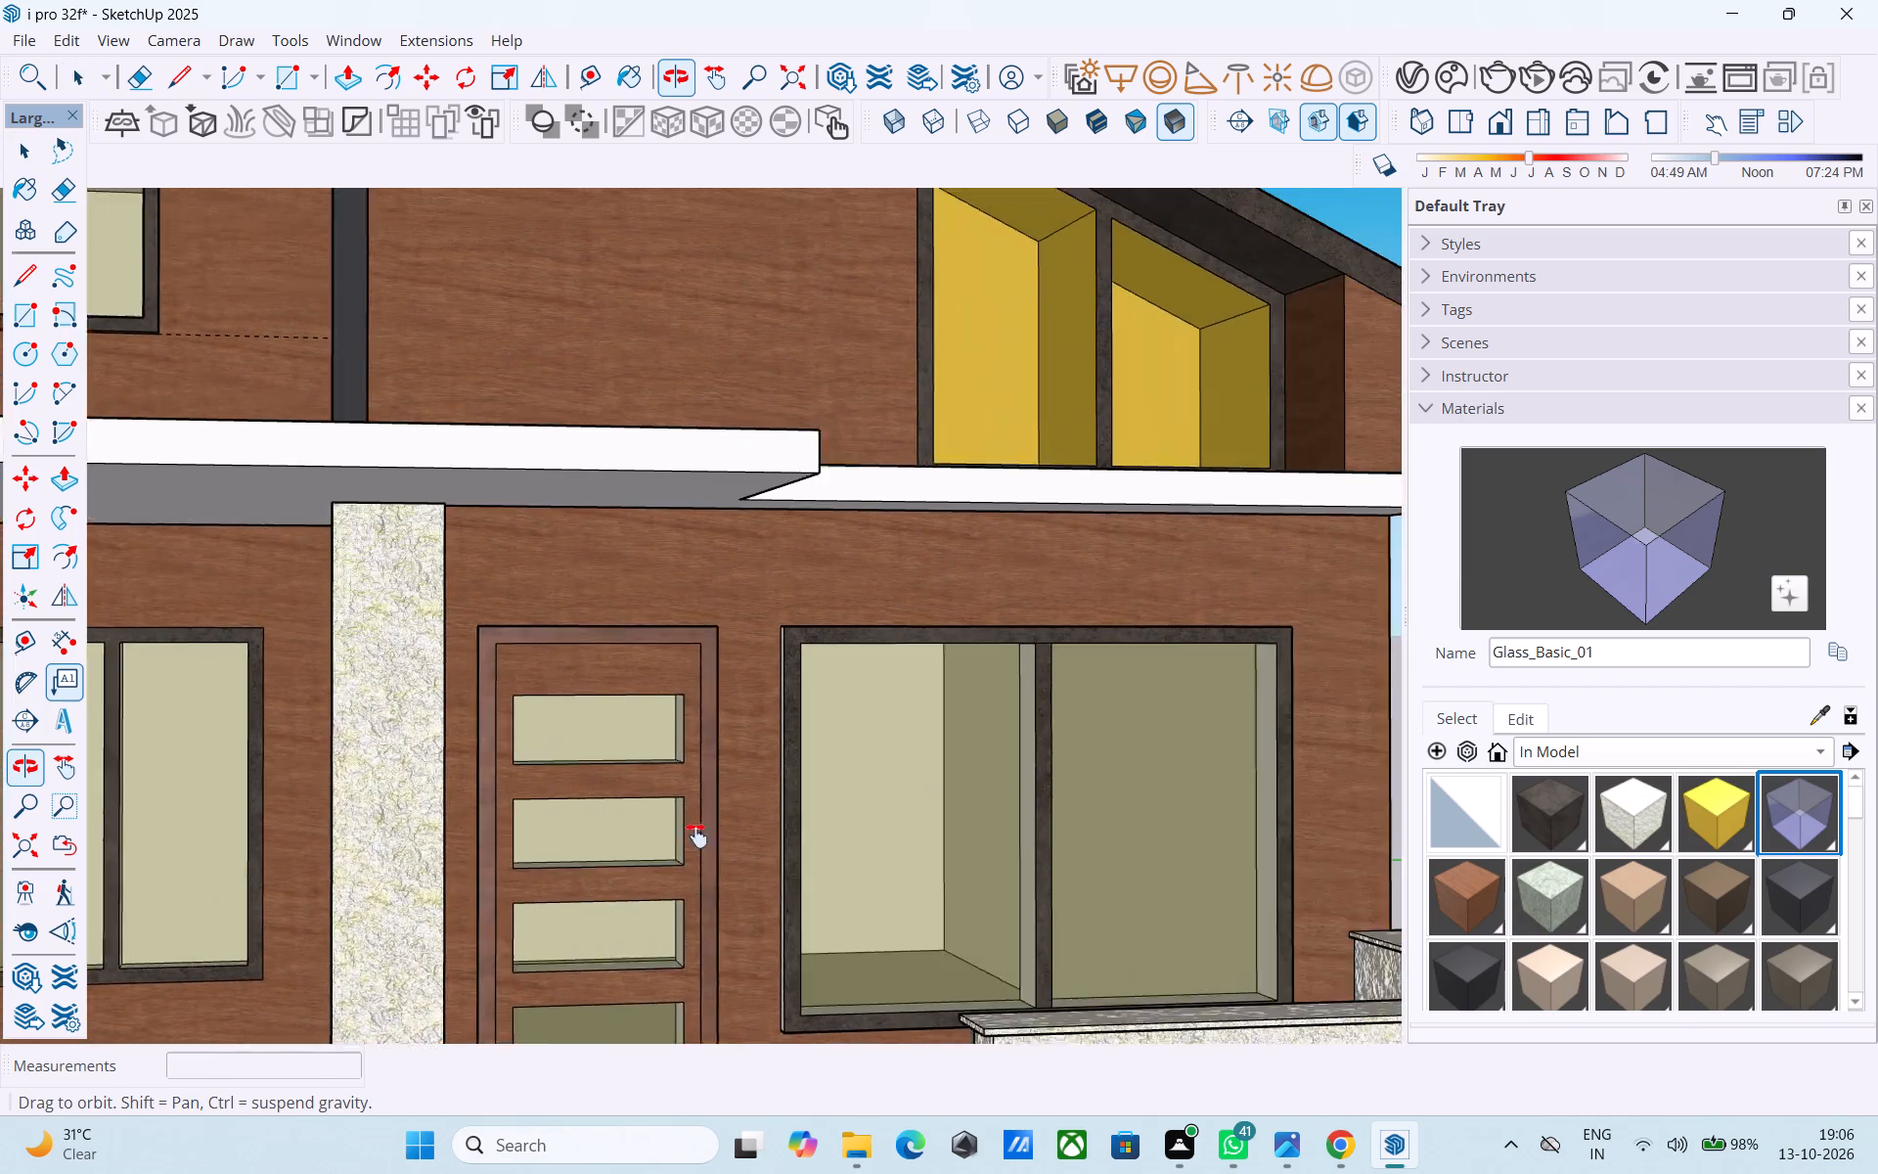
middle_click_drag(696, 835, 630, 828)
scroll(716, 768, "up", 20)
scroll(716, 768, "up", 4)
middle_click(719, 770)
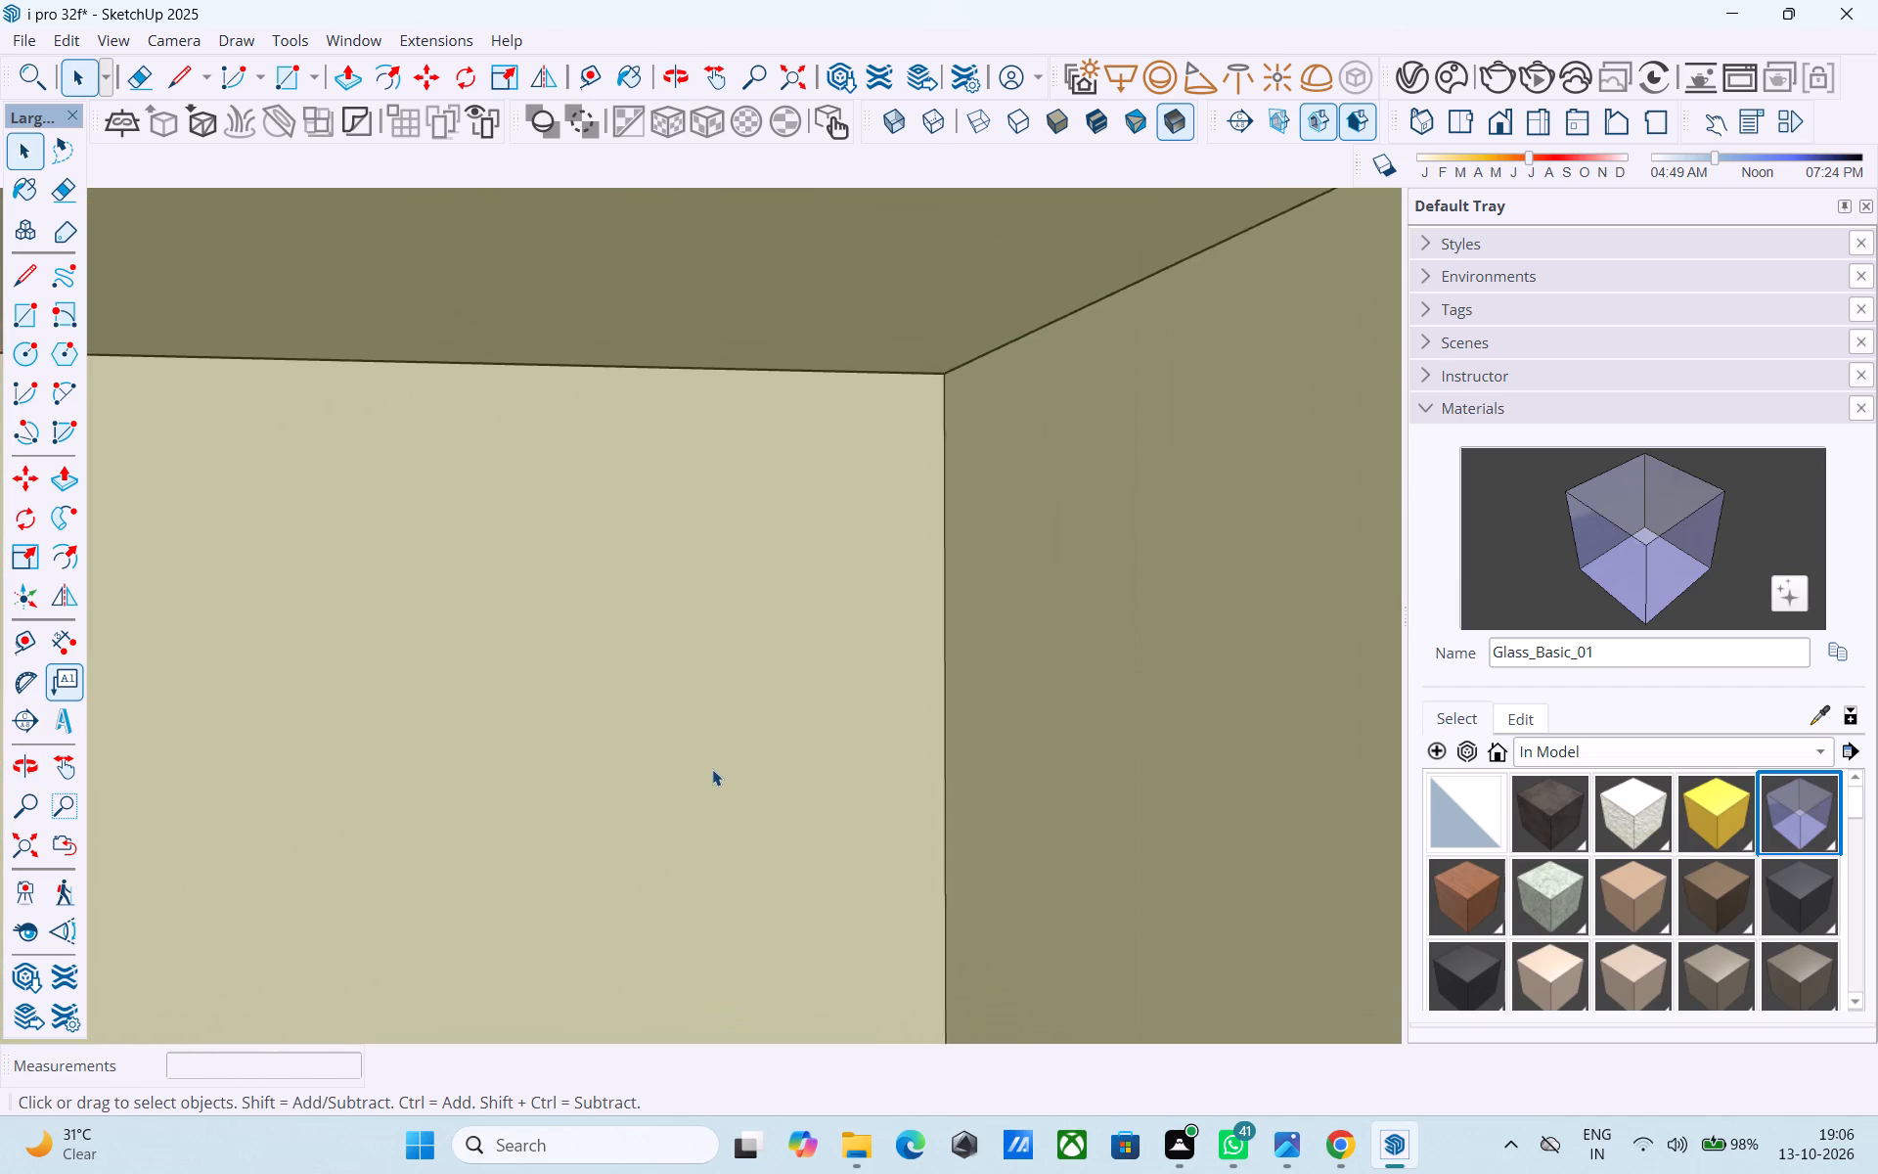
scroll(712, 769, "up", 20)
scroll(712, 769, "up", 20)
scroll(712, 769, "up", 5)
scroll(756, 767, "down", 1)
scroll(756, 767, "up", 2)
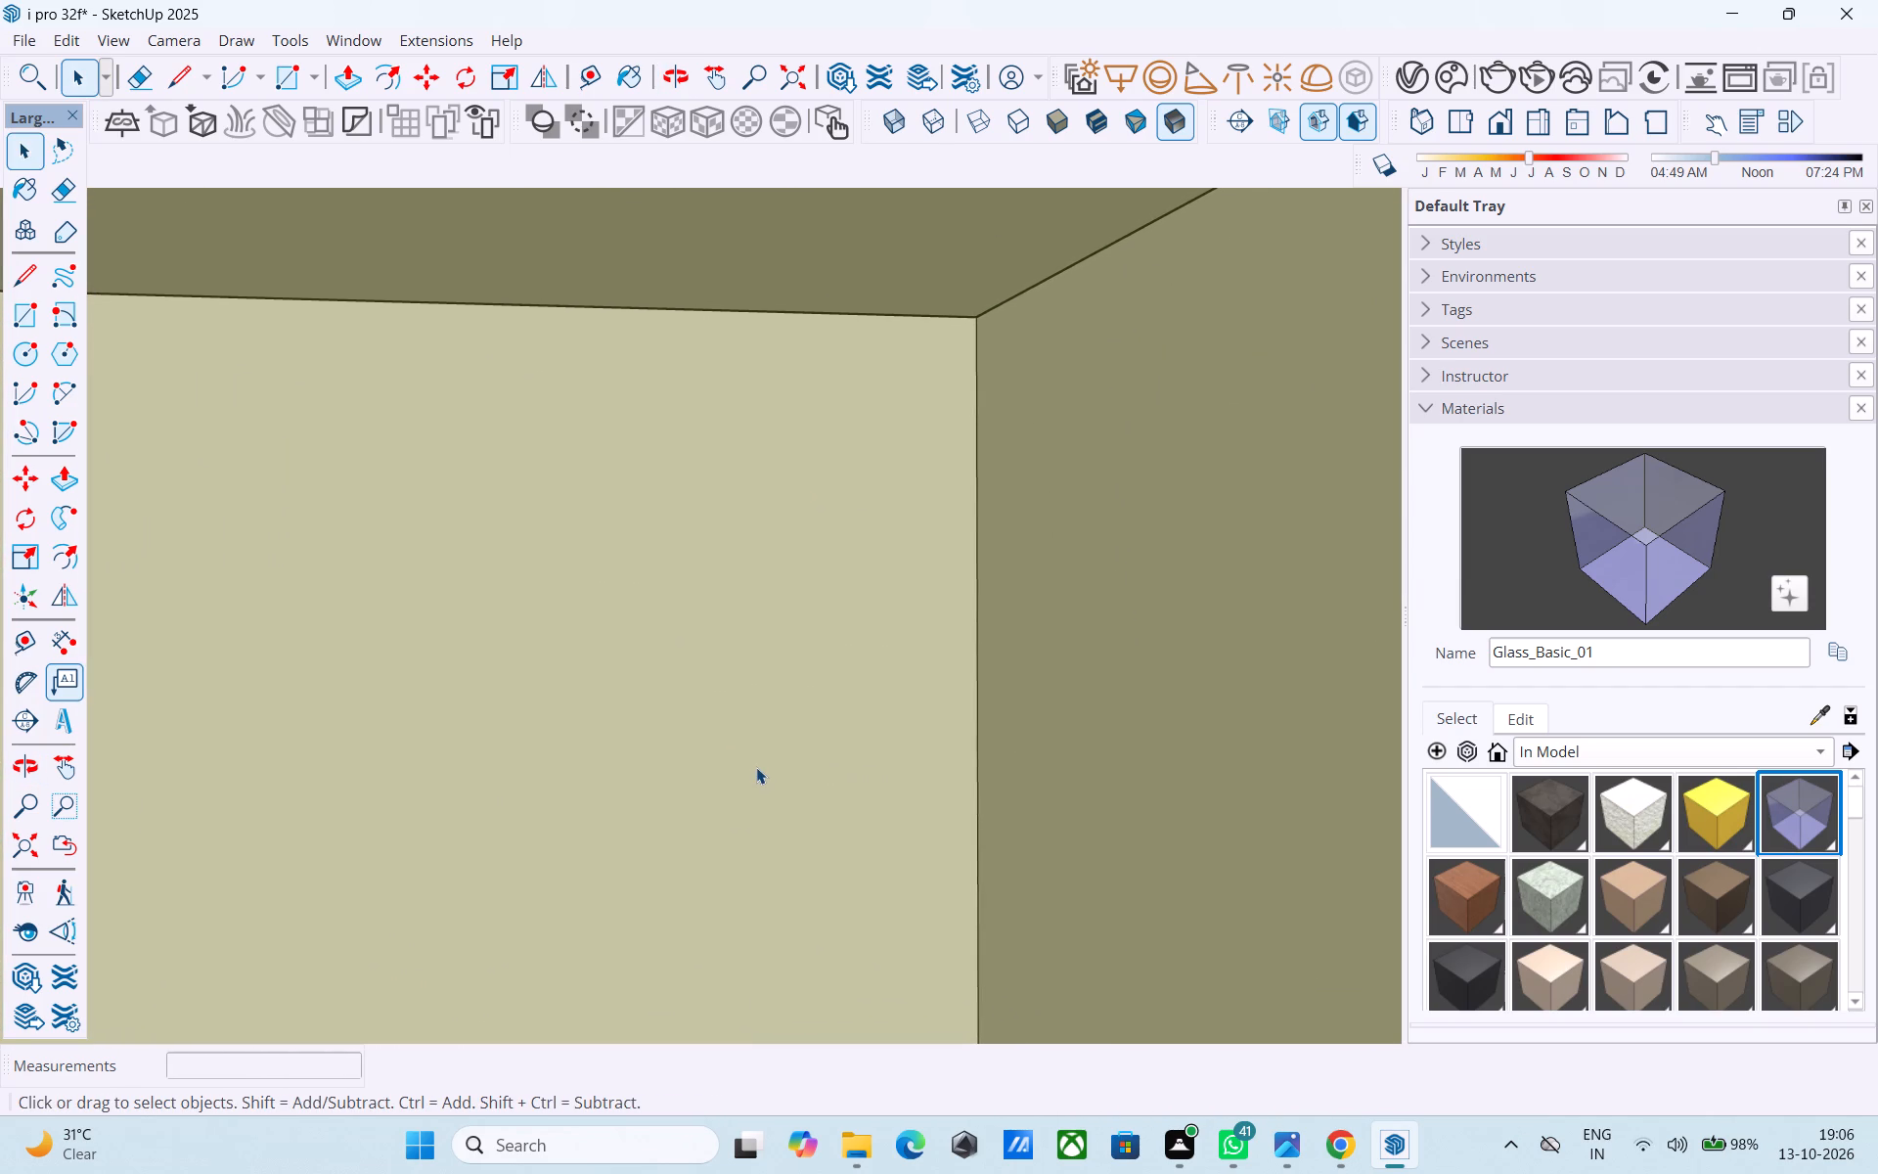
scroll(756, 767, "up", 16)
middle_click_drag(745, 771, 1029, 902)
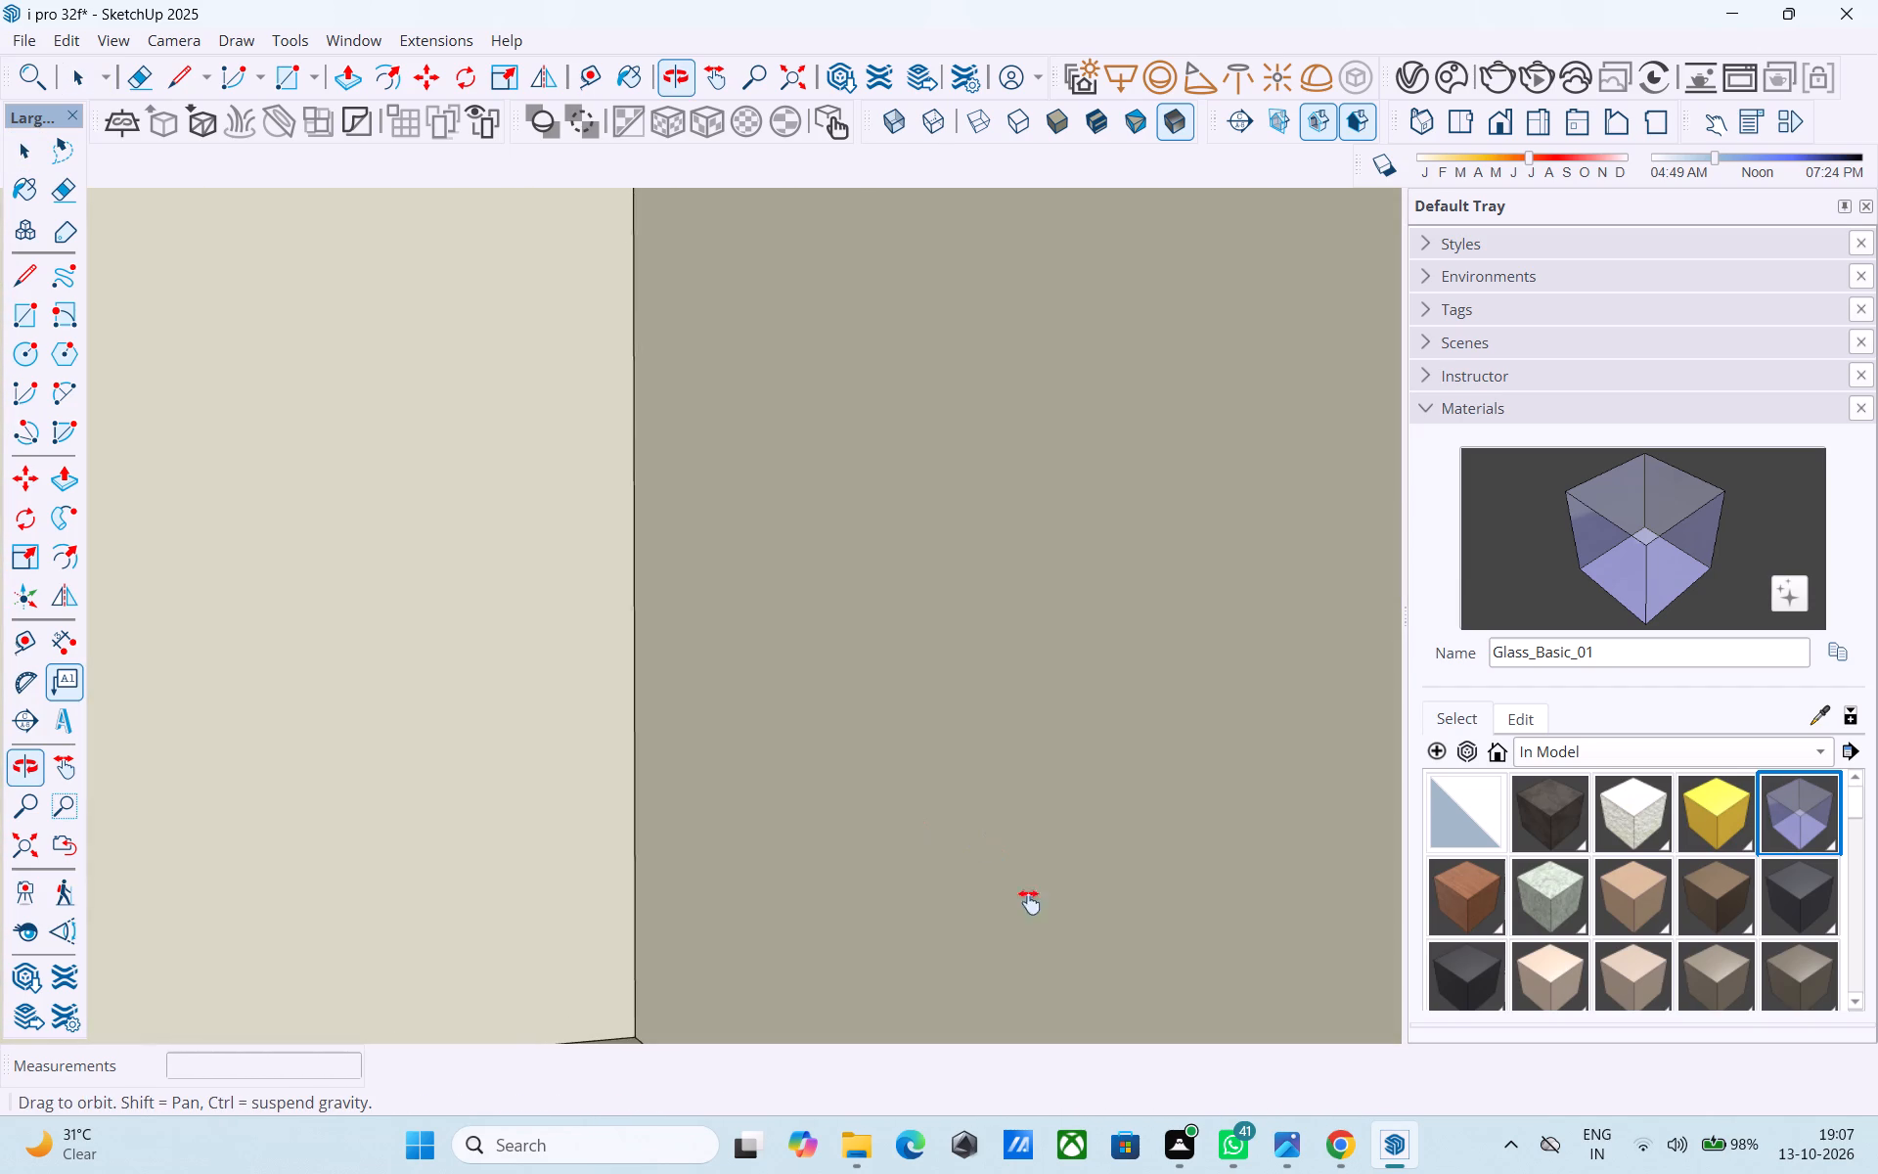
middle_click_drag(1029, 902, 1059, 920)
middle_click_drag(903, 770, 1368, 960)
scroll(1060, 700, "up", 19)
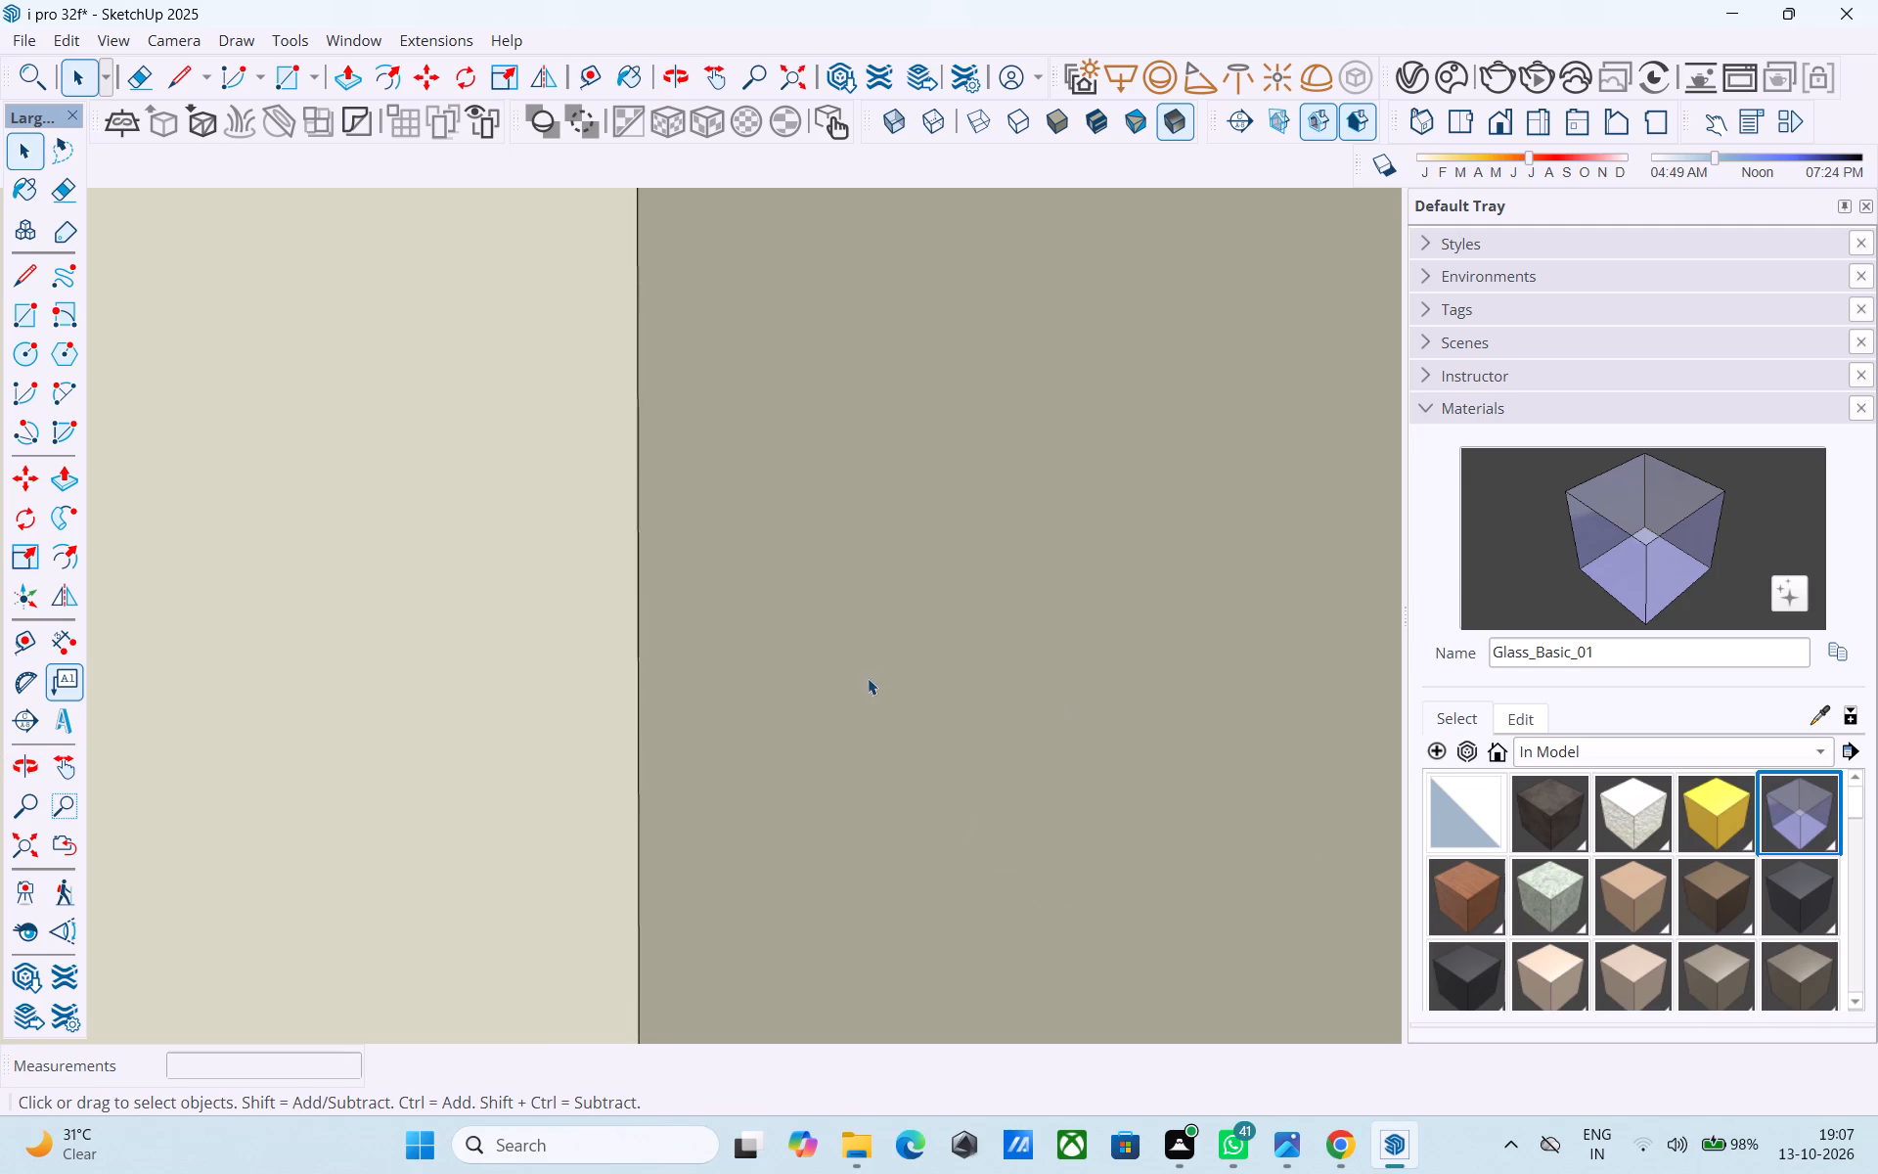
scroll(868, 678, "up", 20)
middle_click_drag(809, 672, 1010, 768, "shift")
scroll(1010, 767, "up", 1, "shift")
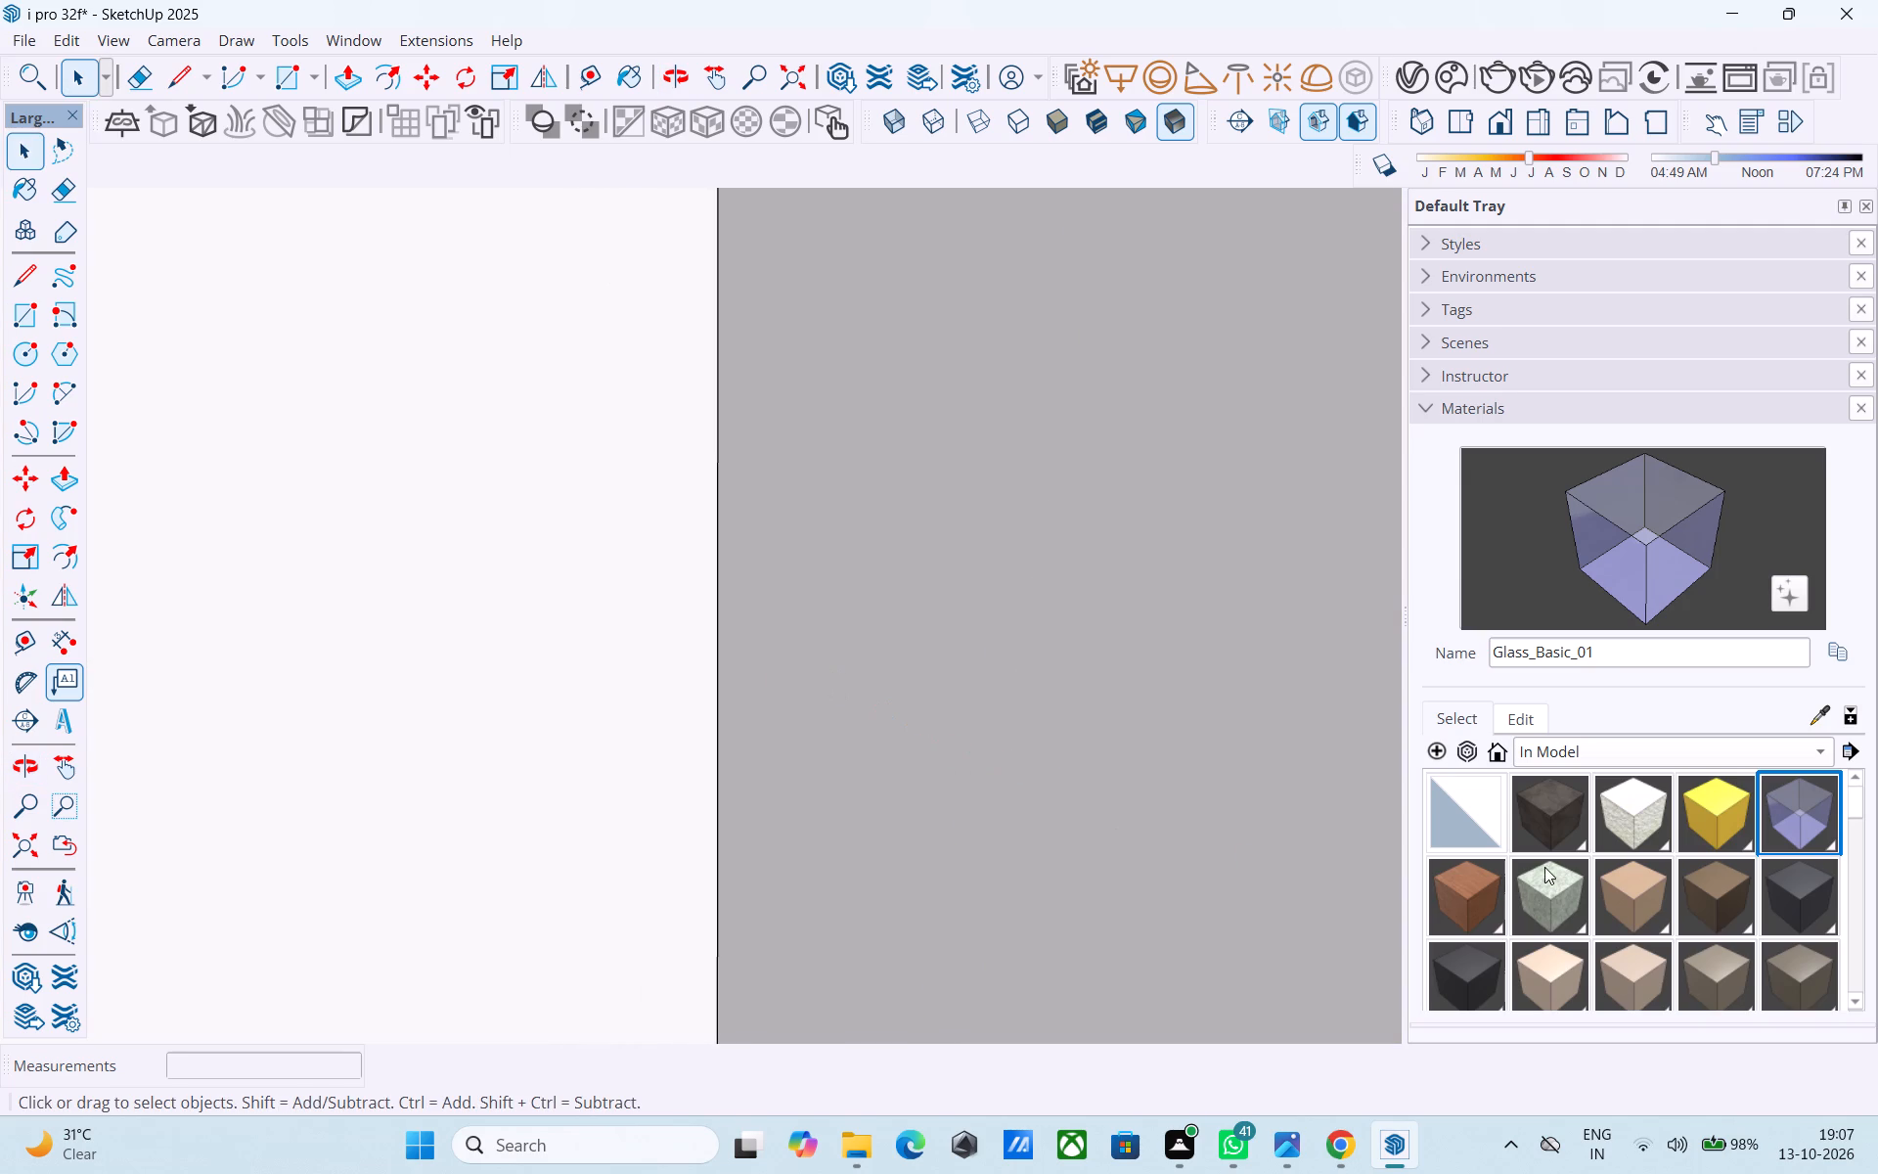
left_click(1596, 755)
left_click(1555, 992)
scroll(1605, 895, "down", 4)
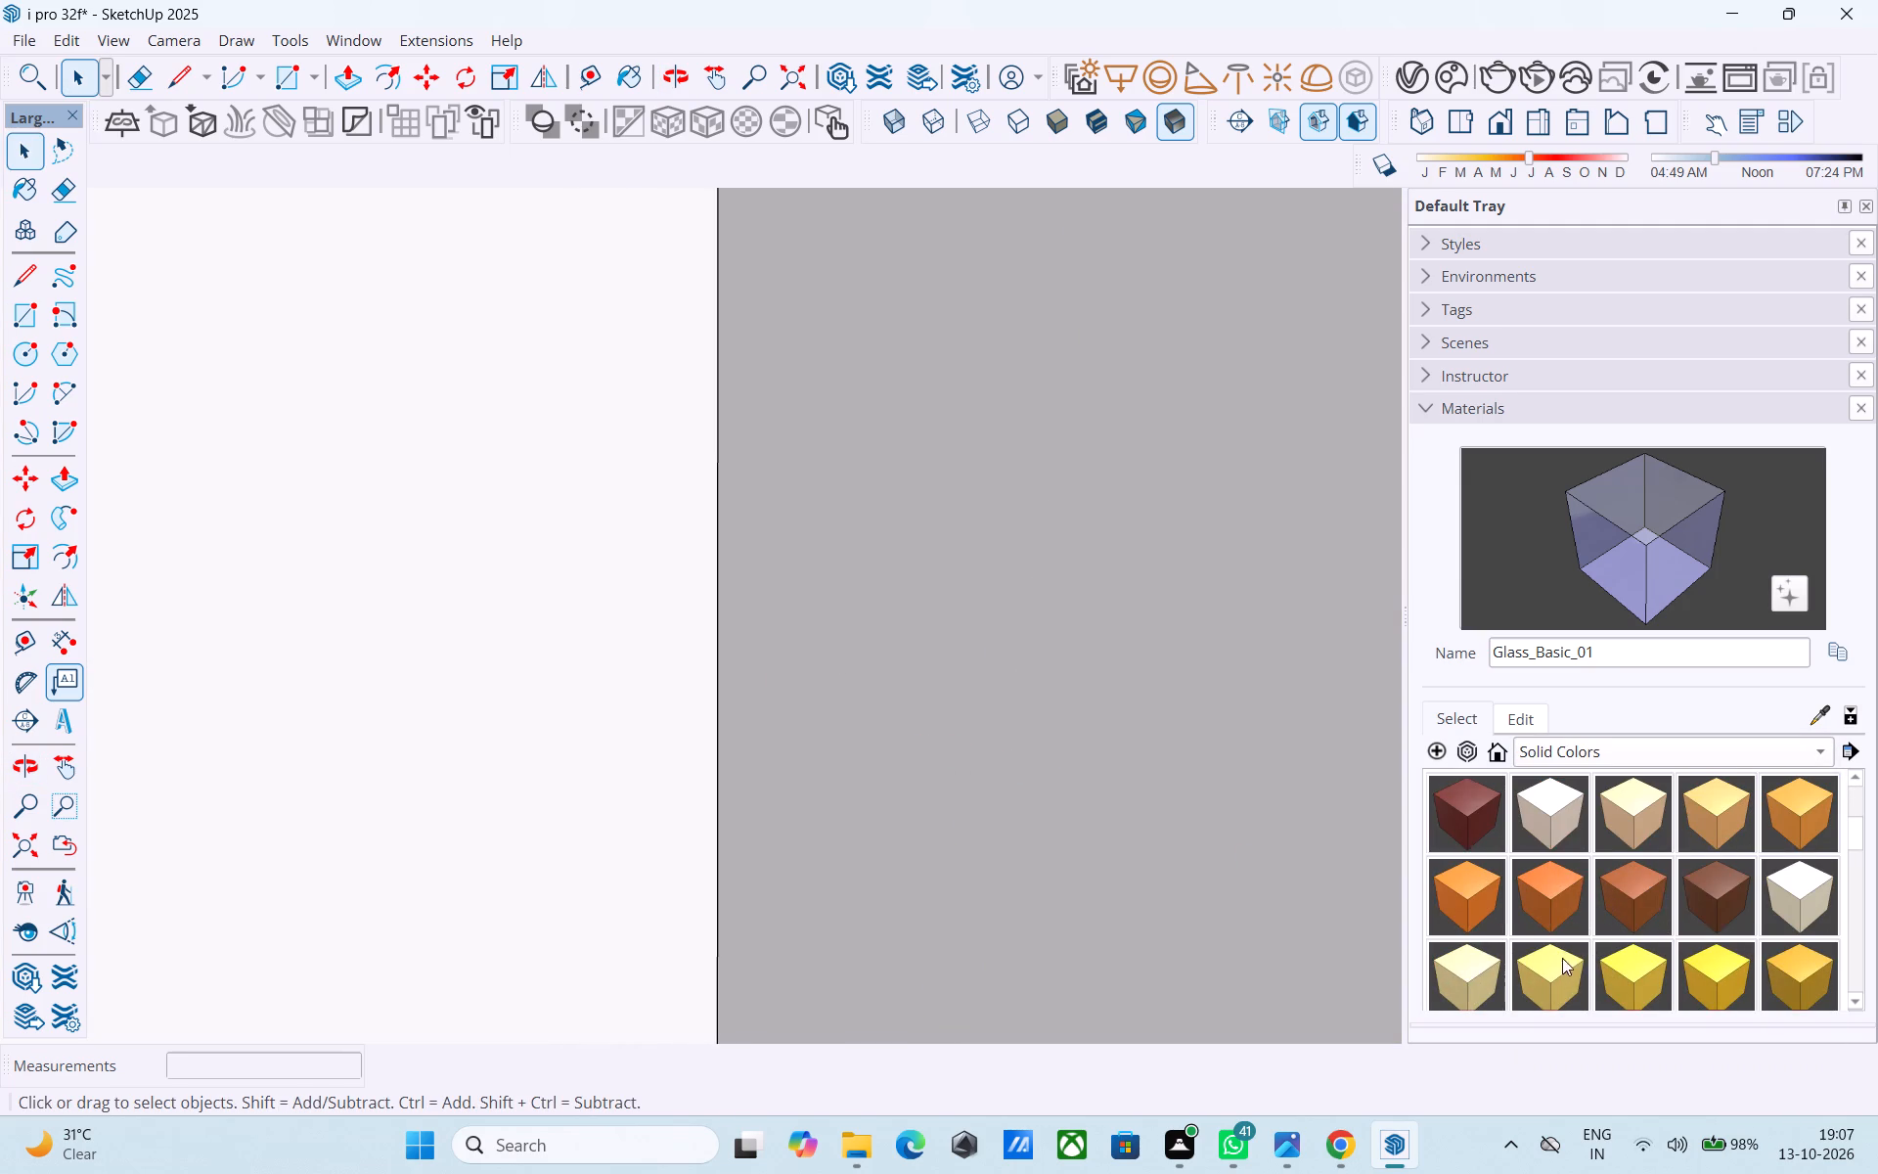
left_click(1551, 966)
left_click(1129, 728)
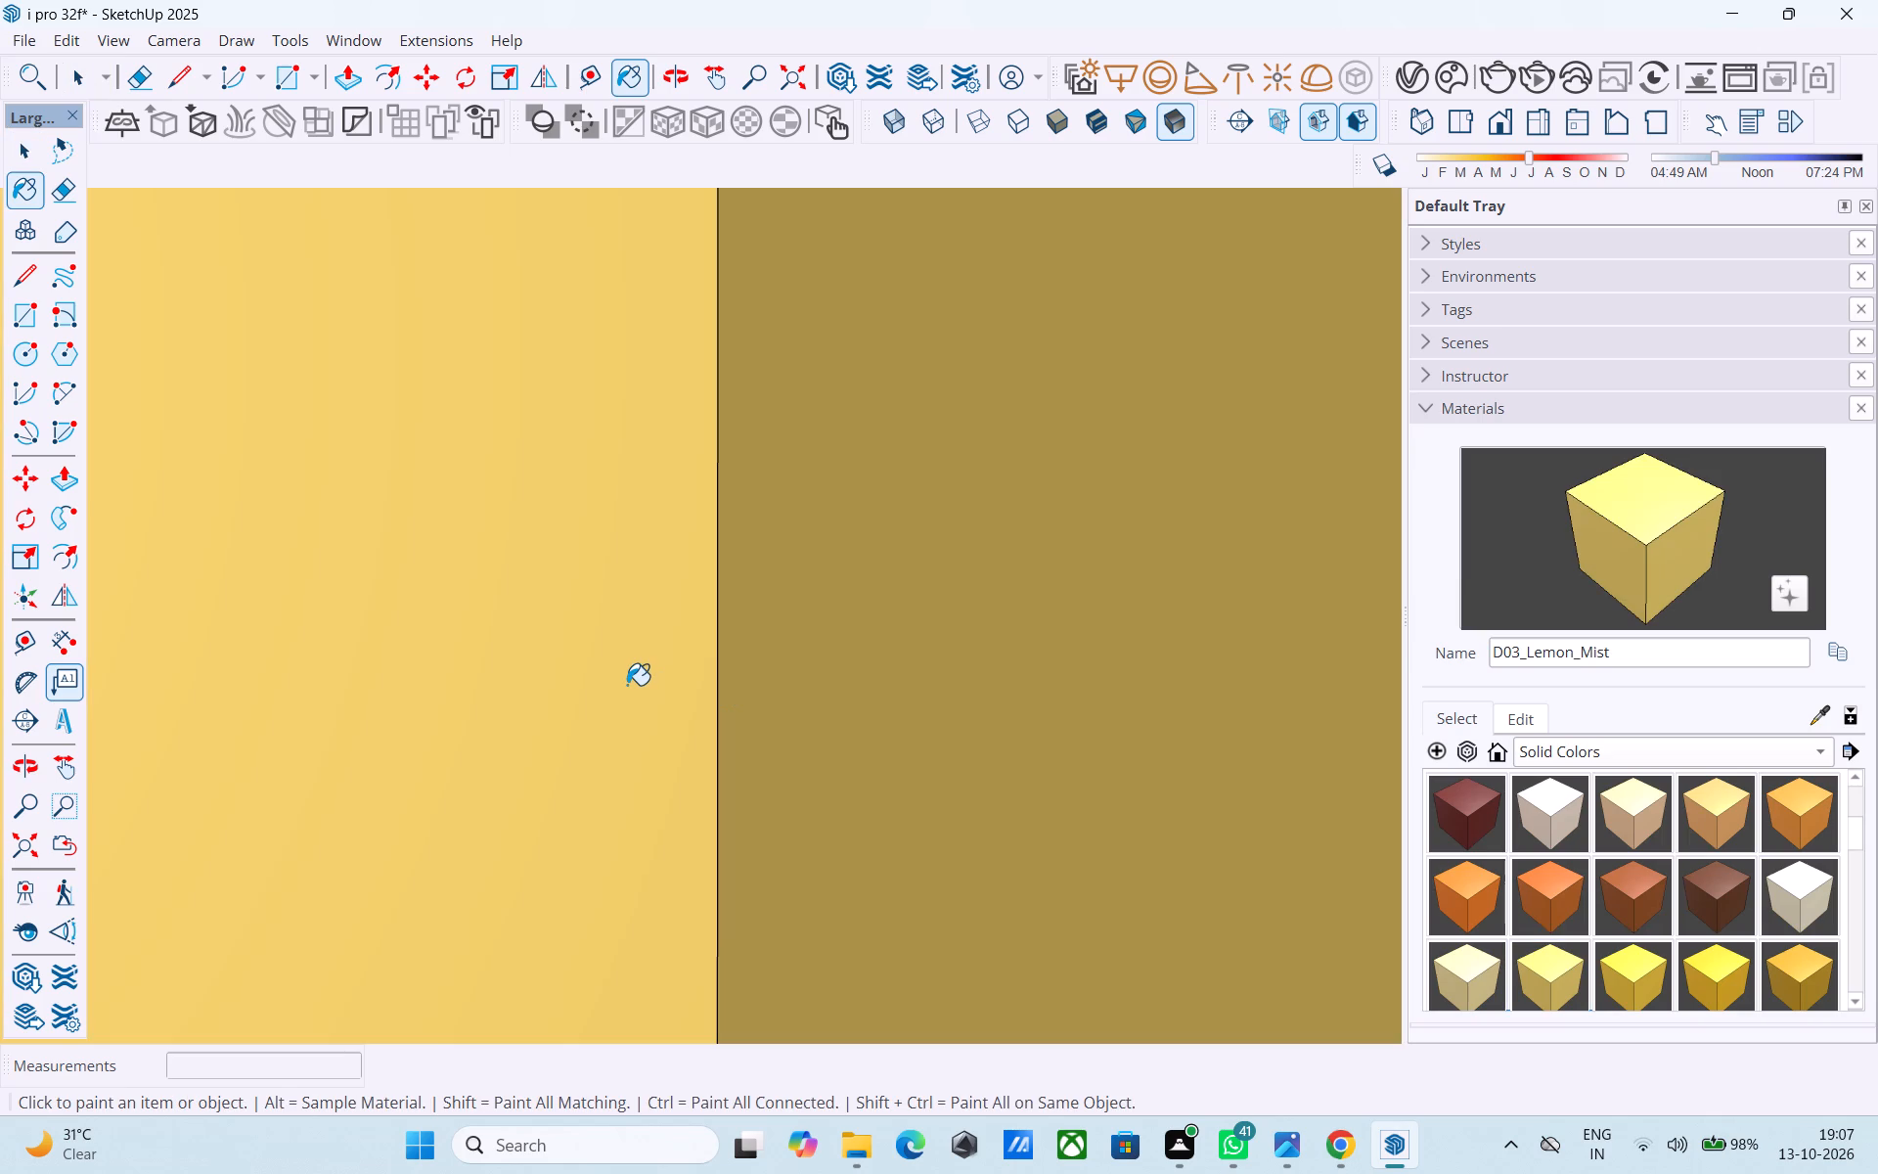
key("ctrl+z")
Enter the ground-floor group and paint its interior wall faces one by one with D03_Lemon_Mist.
key("space")
triple_click(630, 681)
left_click(921, 666)
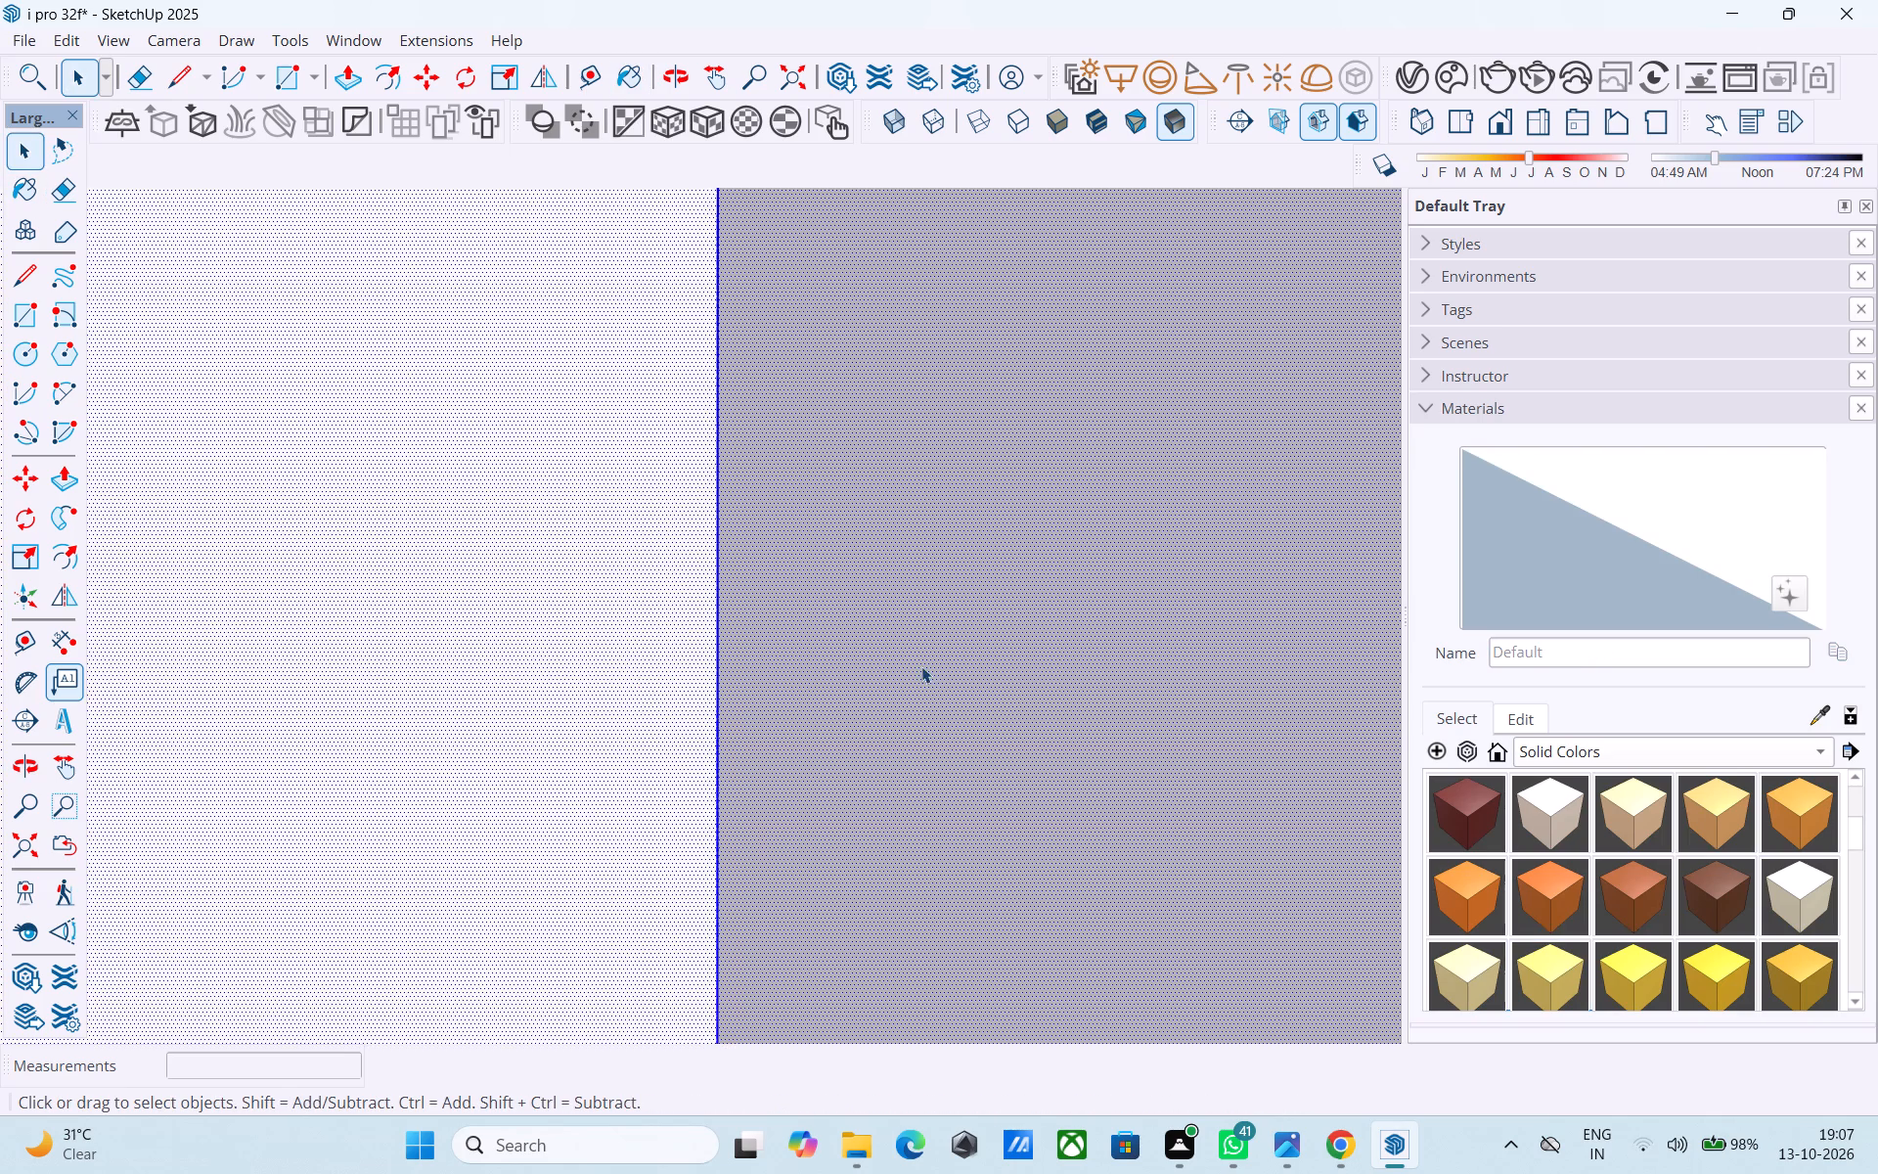
left_click(1536, 971)
left_click(1192, 762)
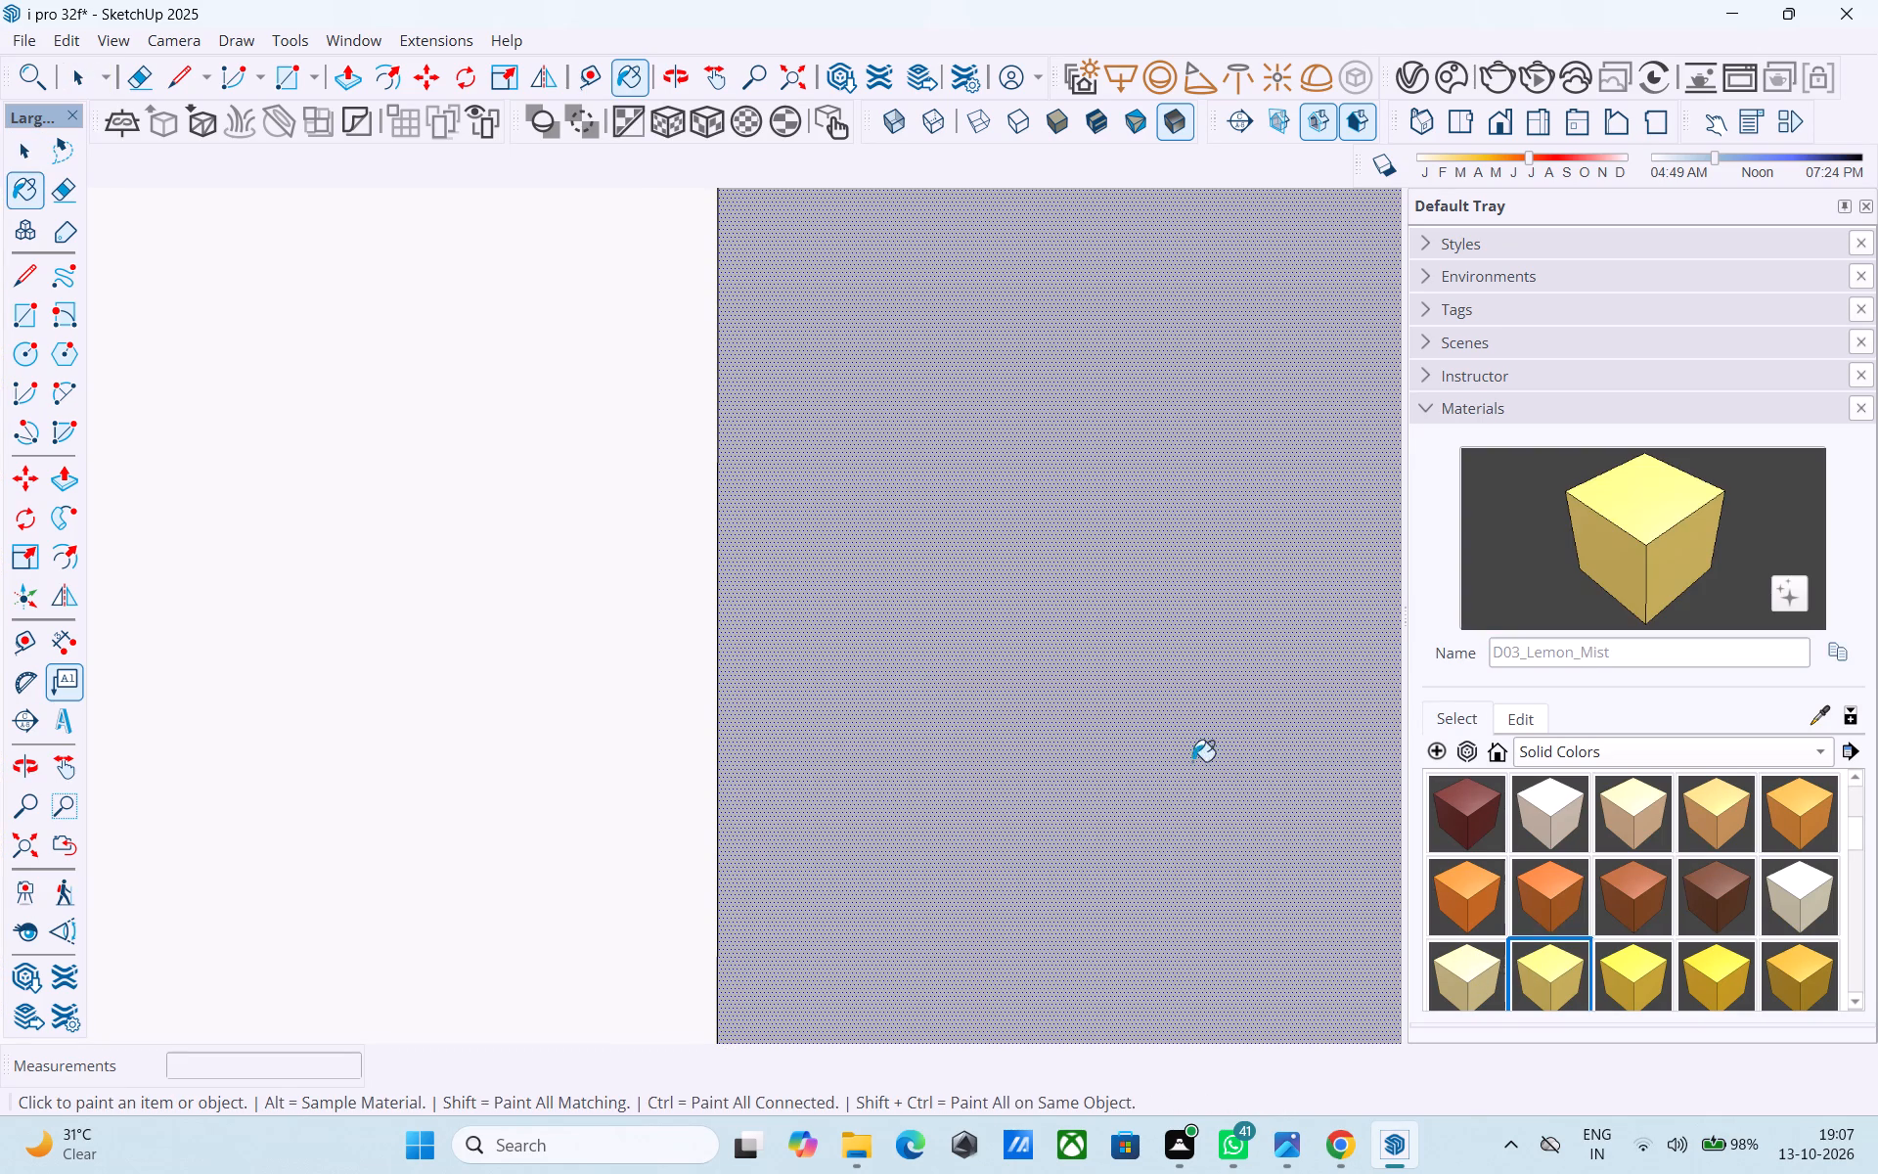
left_click(576, 679)
middle_click_drag(707, 663, 504, 628, "shift")
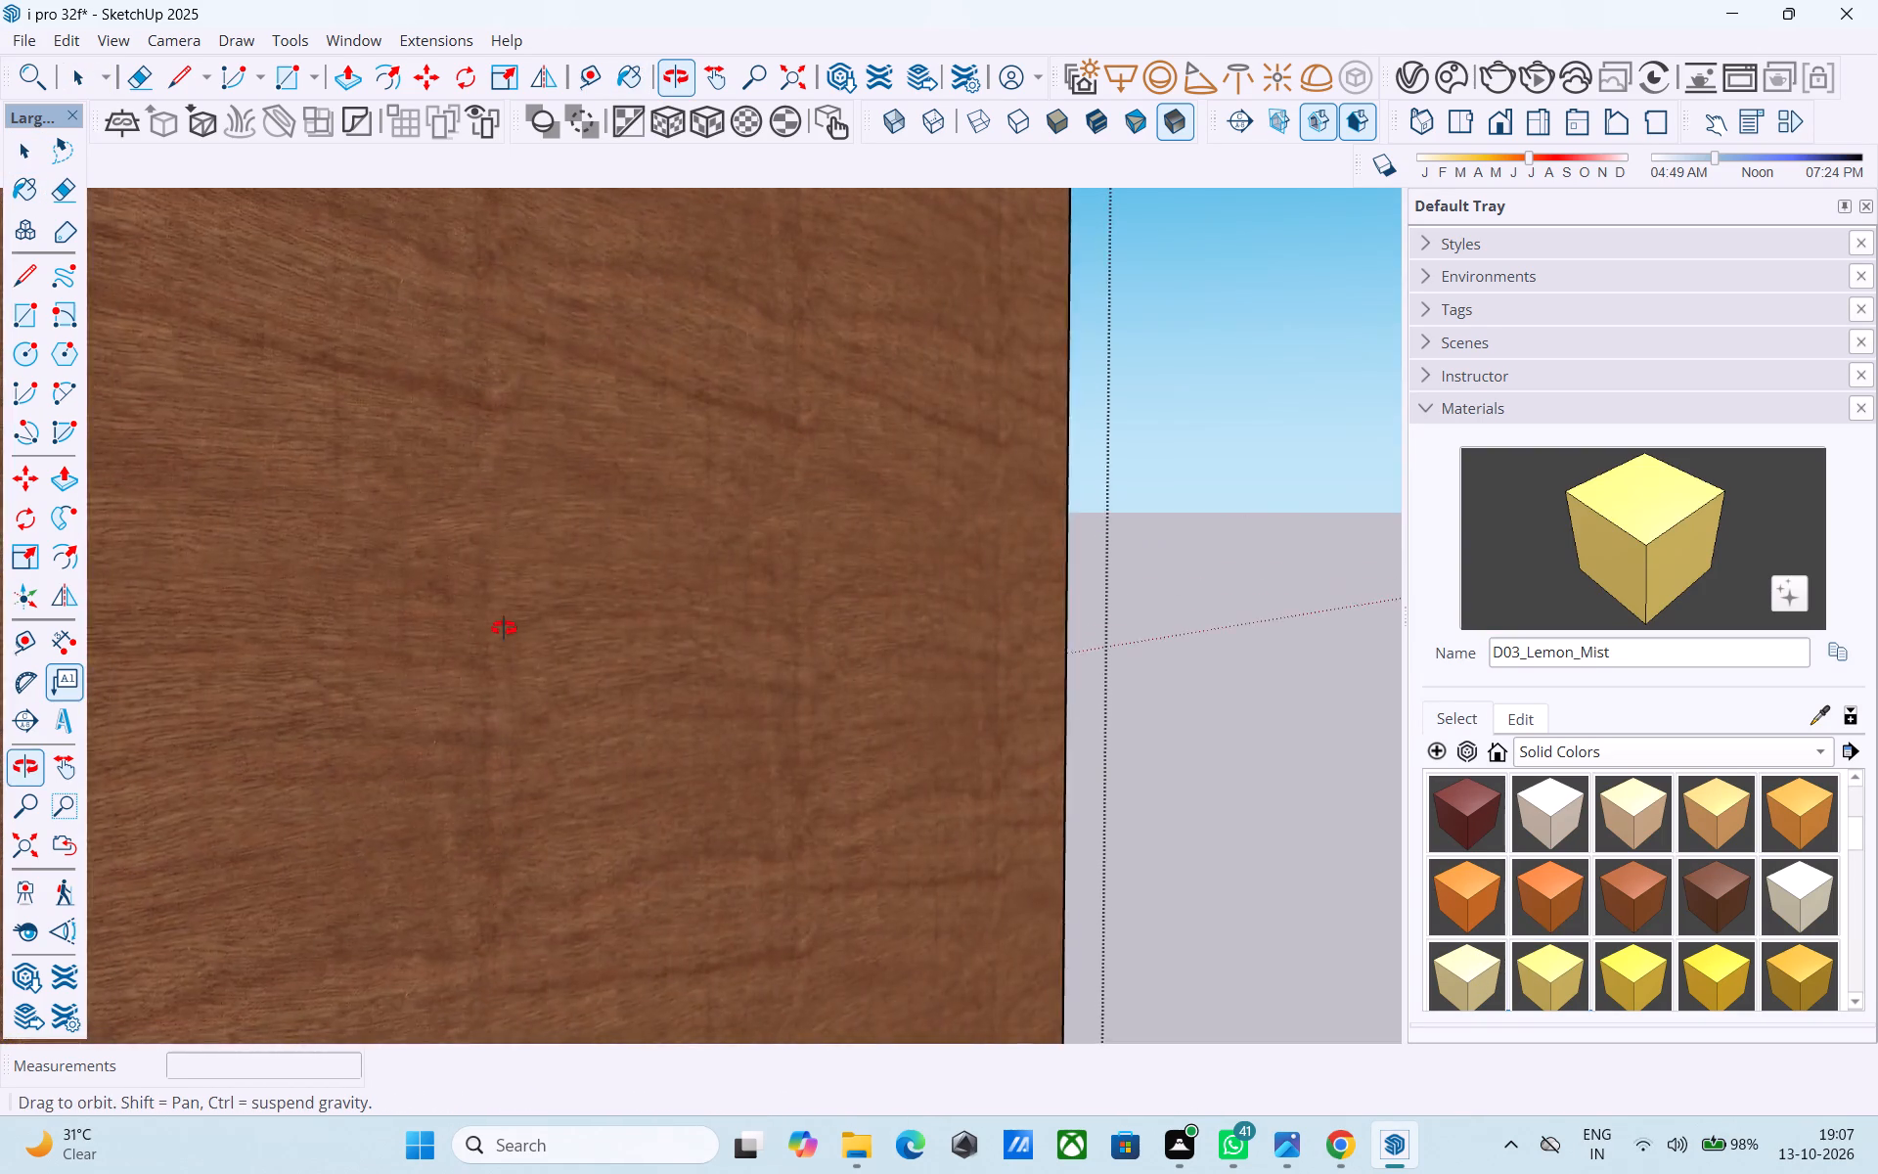
middle_click_drag(504, 628, 1347, 637, "shift")
scroll(1308, 637, "down", 1, "shift")
middle_click_drag(646, 637, 777, 613, "shift")
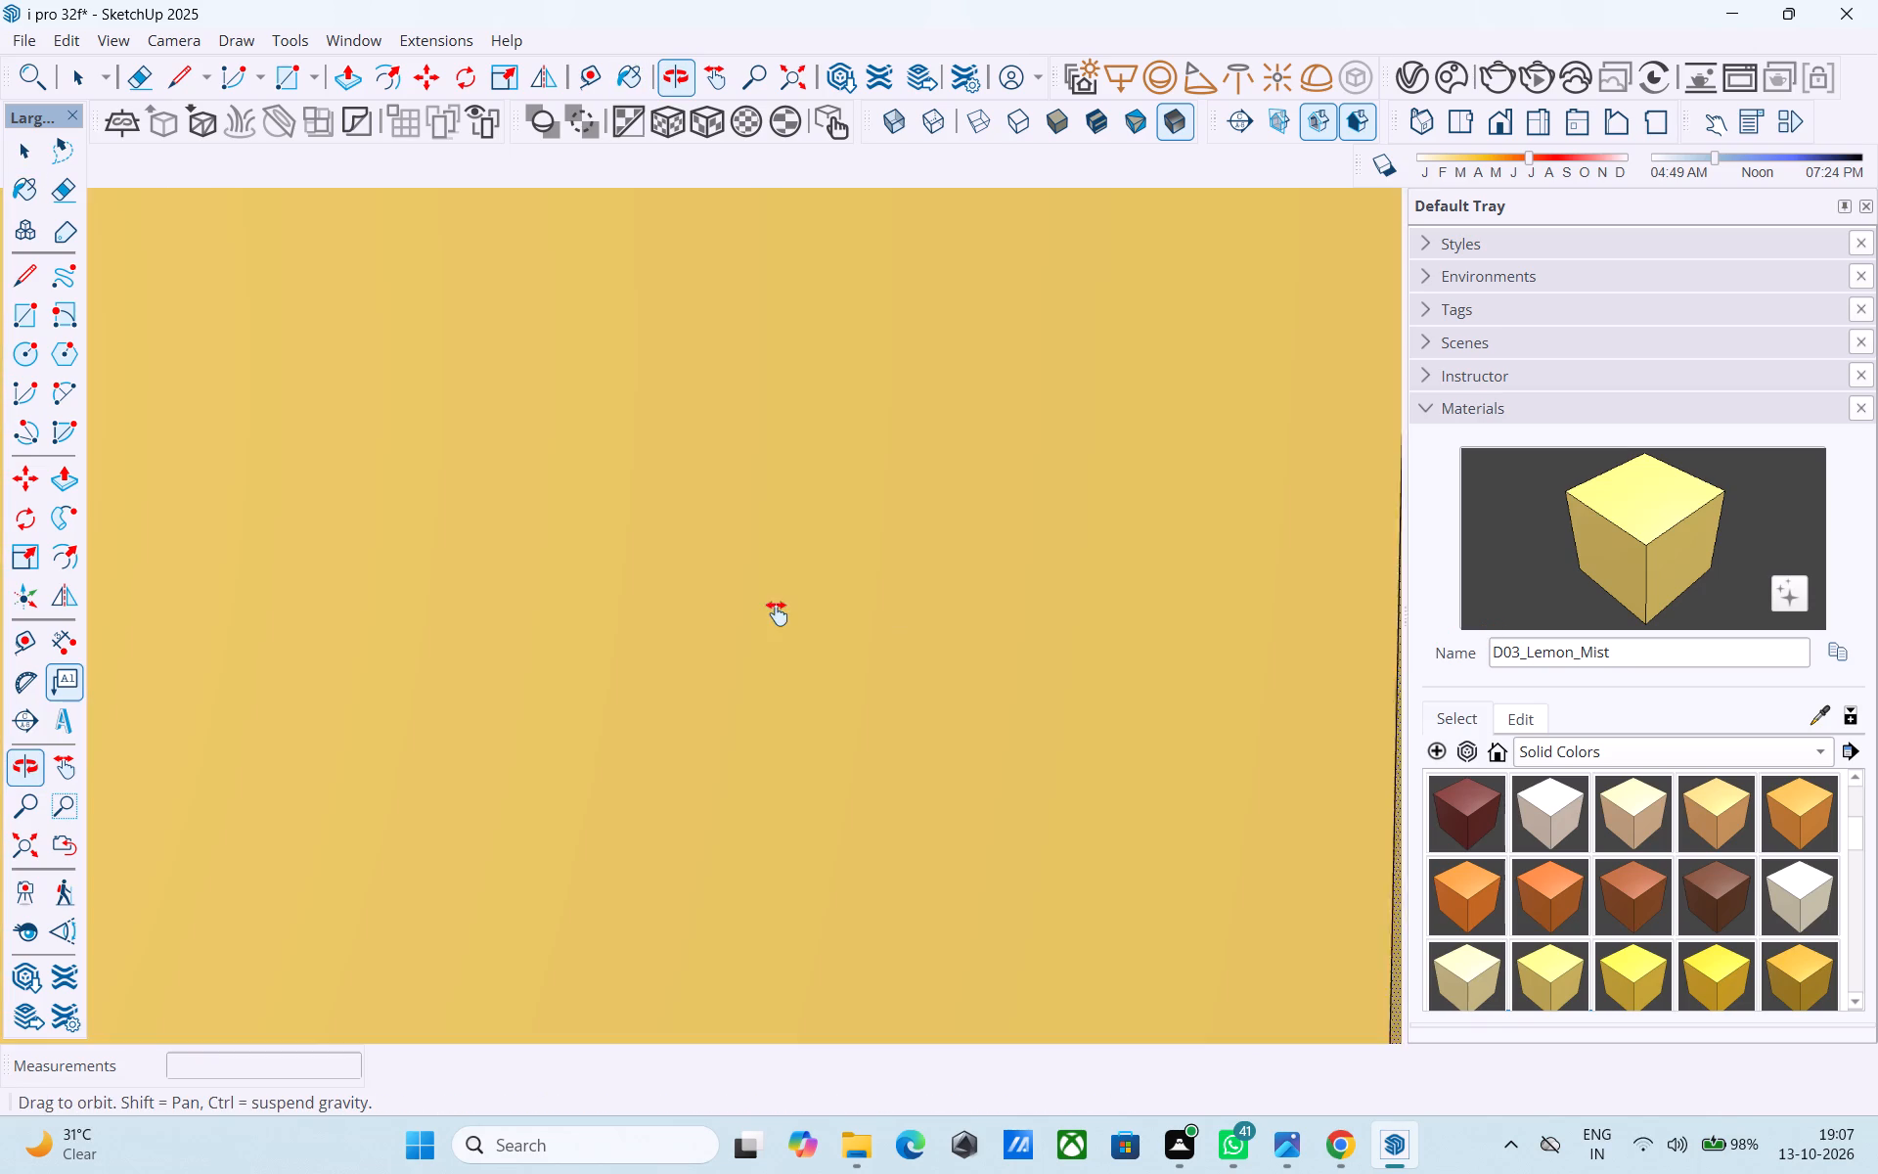
middle_click_drag(777, 613, 1353, 633, "shift")
left_click(813, 635)
middle_click_drag(611, 646, 1453, 619, "shift")
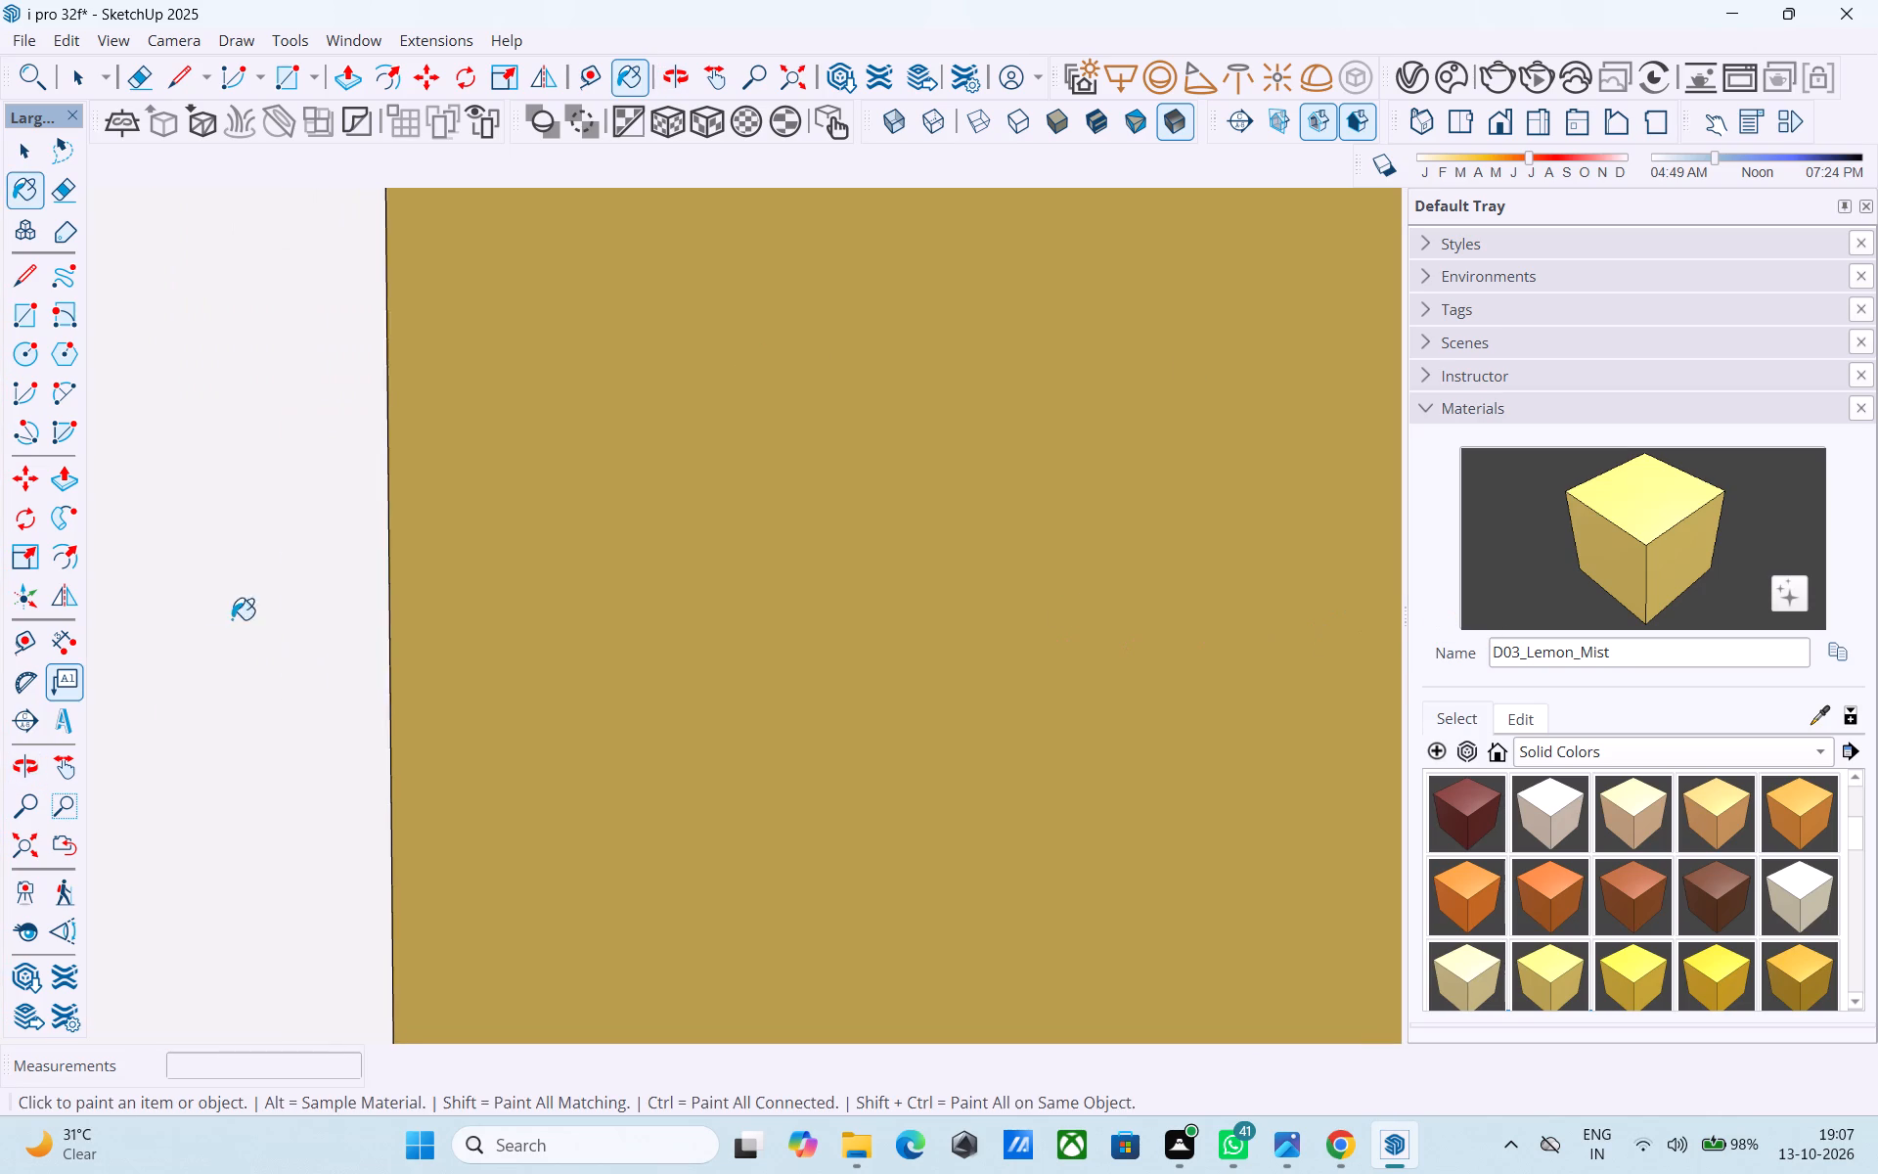
left_click(206, 619)
Exit the ground-floor group.
scroll(525, 618, "down", 18)
scroll(674, 562, "up", 1)
scroll(674, 562, "down", 7)
key("space")
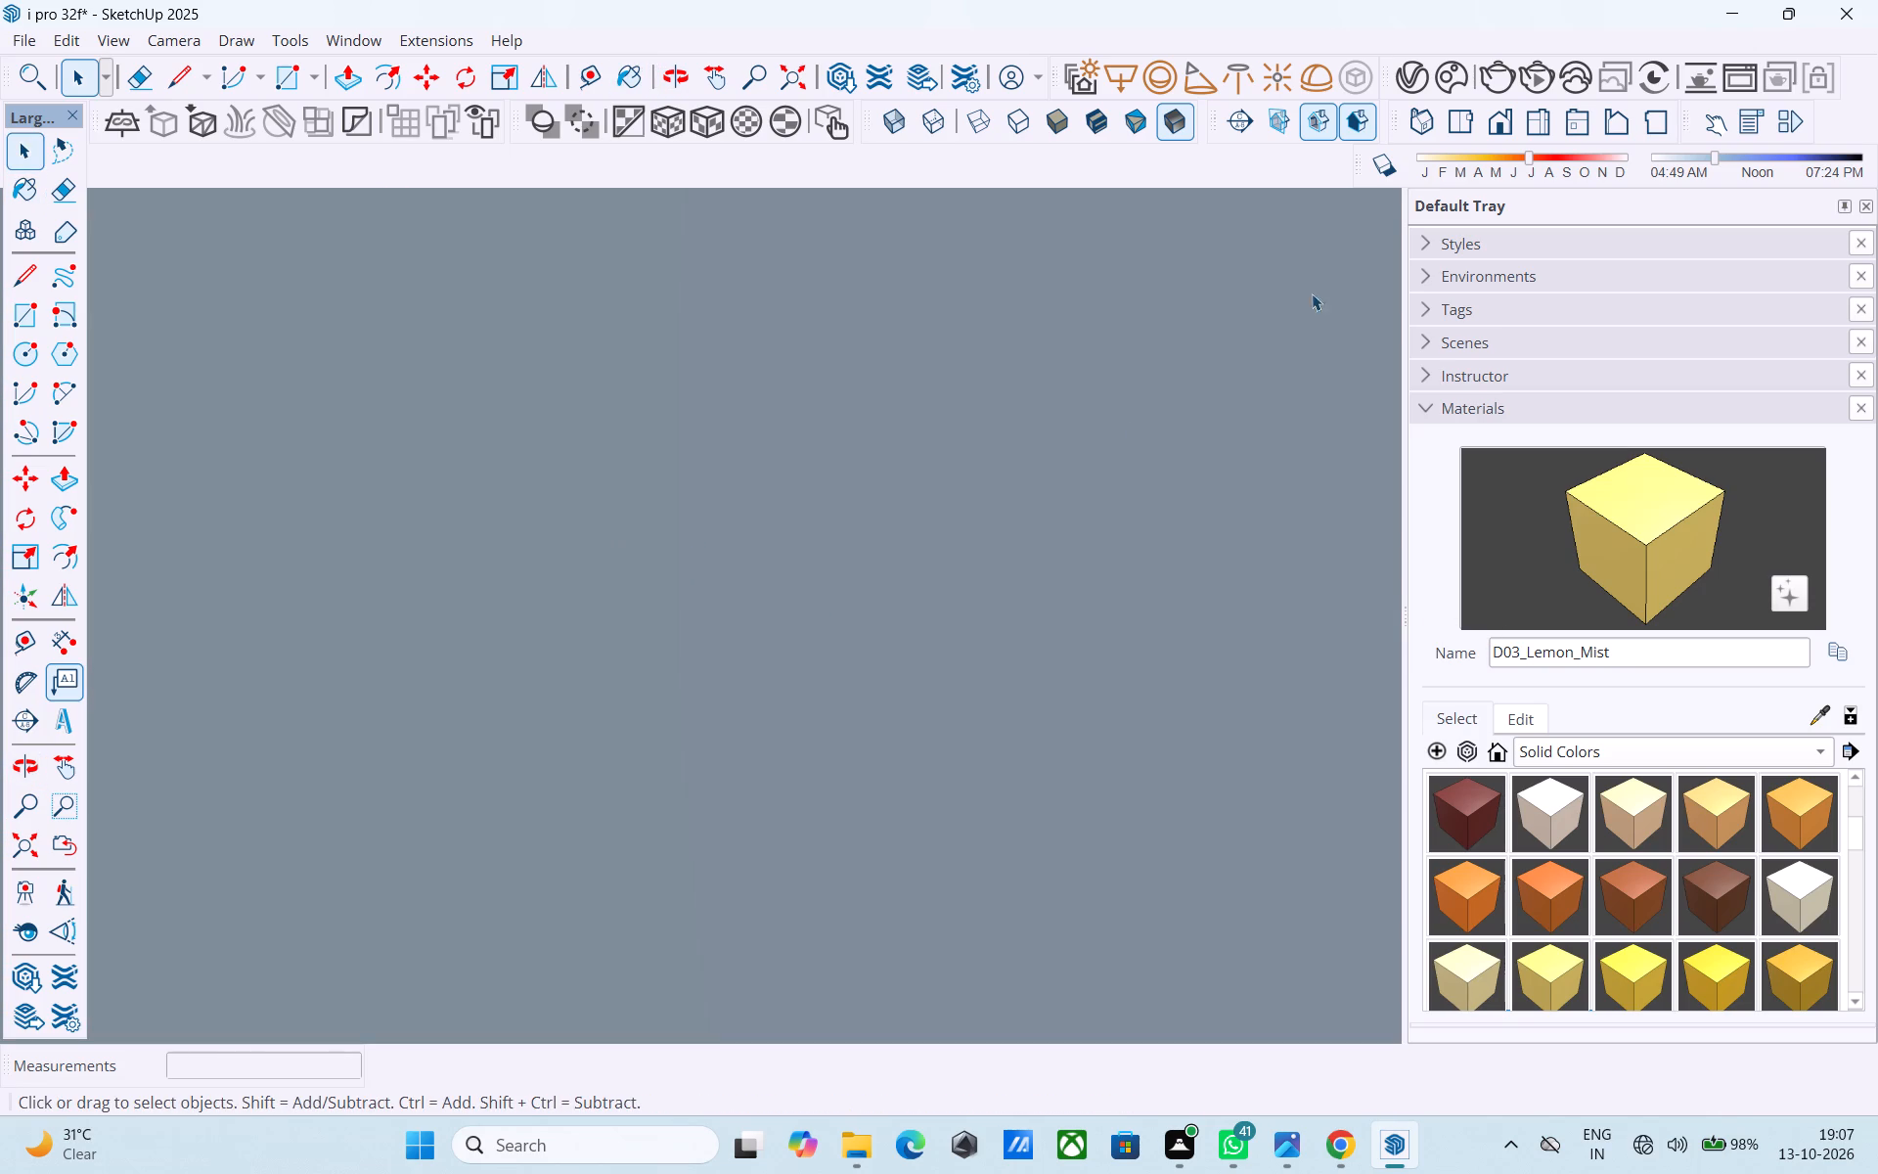
left_click(1458, 118)
scroll(1041, 341, "down", 20)
scroll(1041, 341, "down", 4)
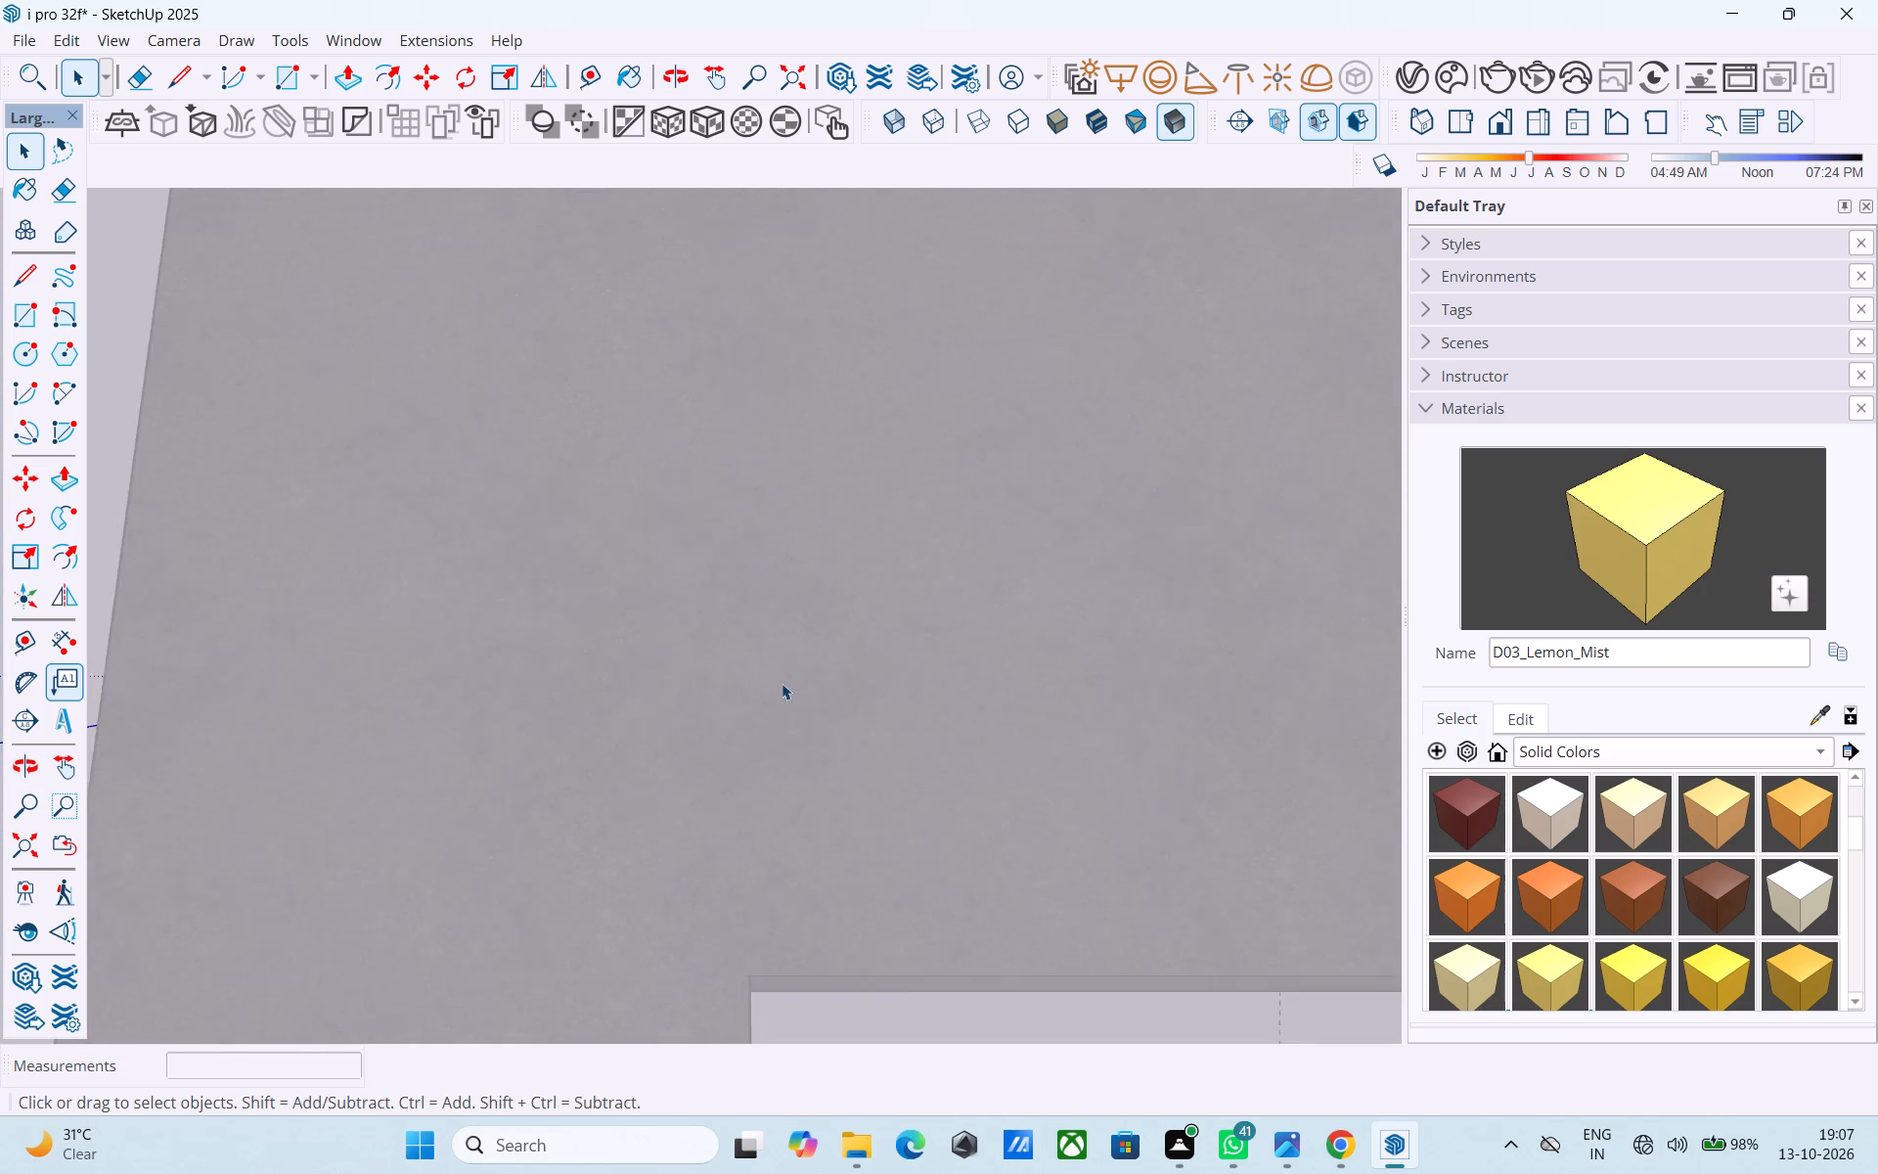
scroll(782, 683, "down", 20)
scroll(782, 683, "down", 7)
middle_click_drag(837, 687, 837, 355)
left_click(1116, 501)
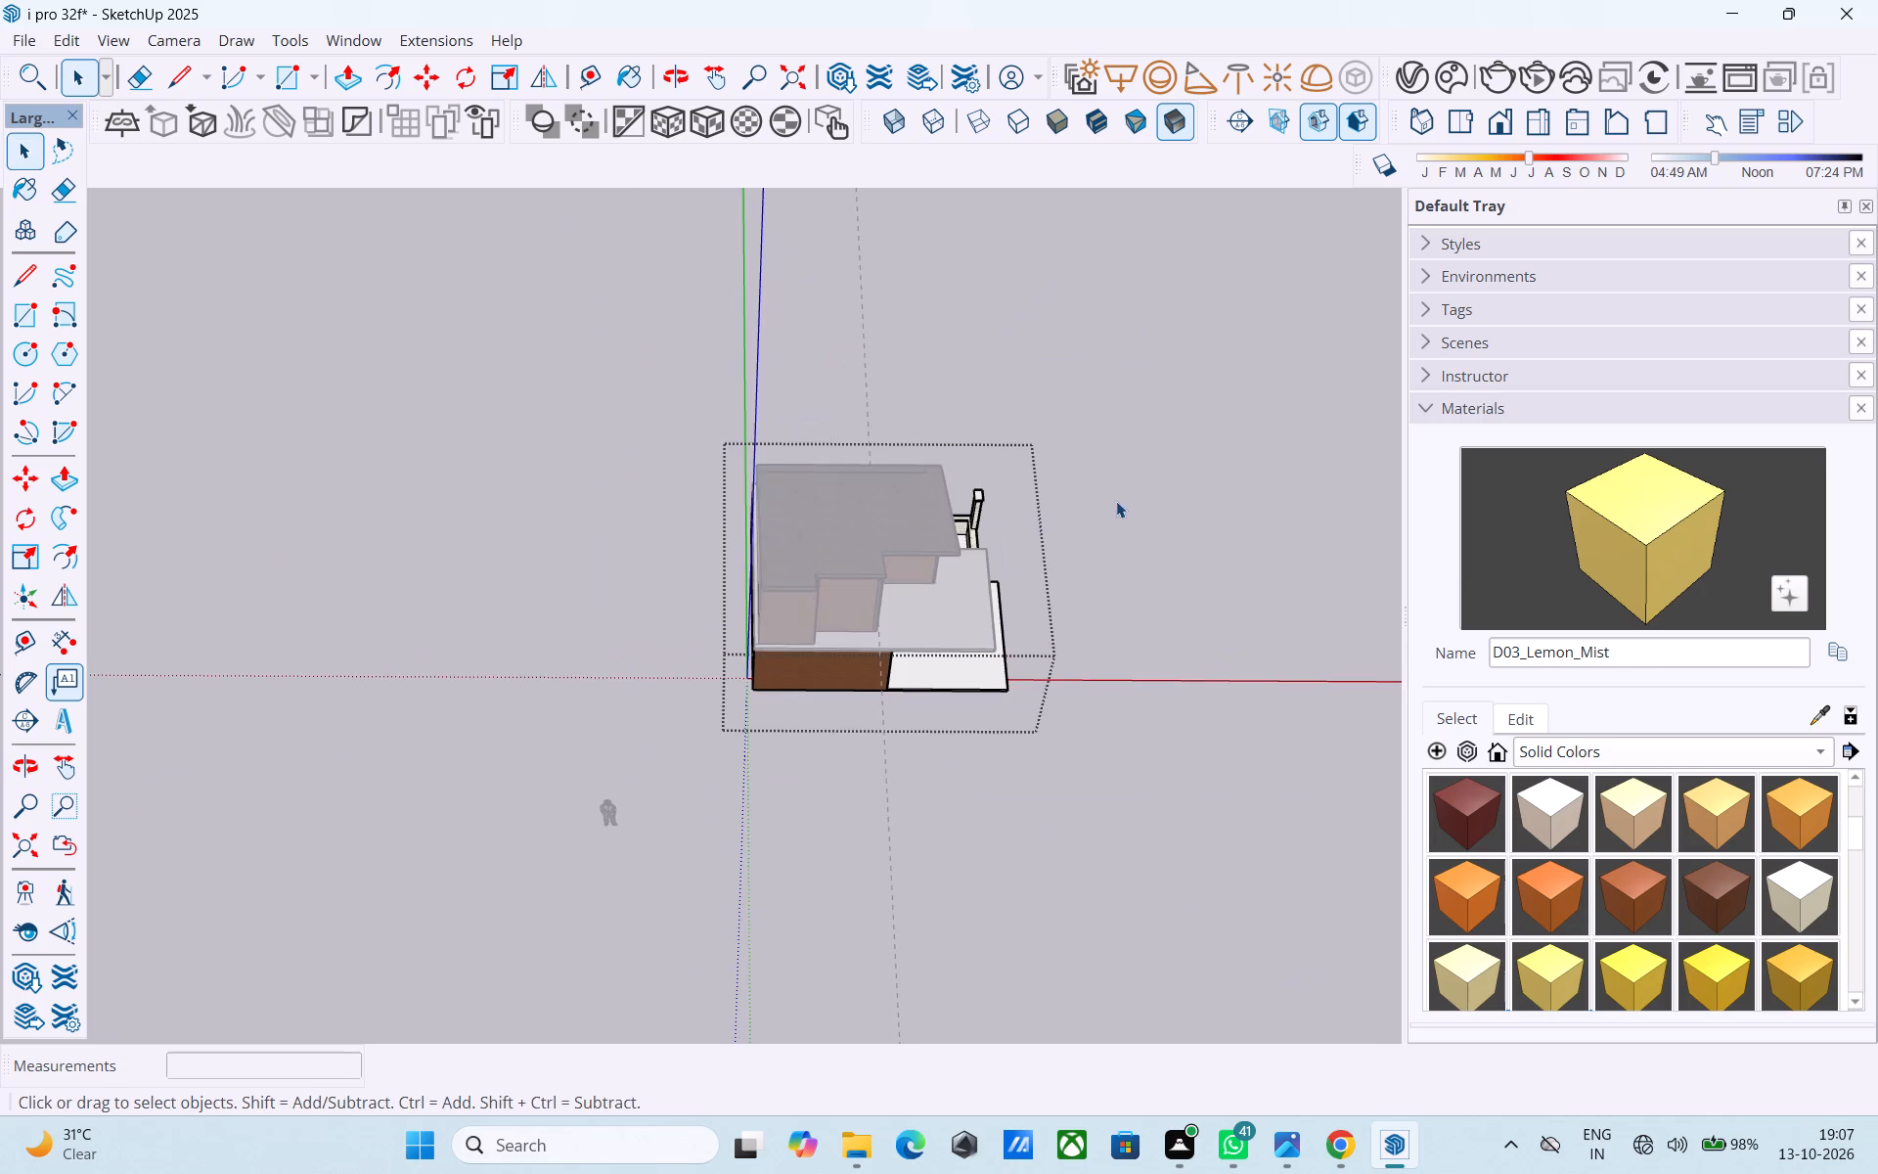
Paint the white slab between the two floors with the in-model material Asphalt_02_1K.
middle_click_drag(1017, 657, 445, 368)
middle_click_drag(774, 552, 665, 391)
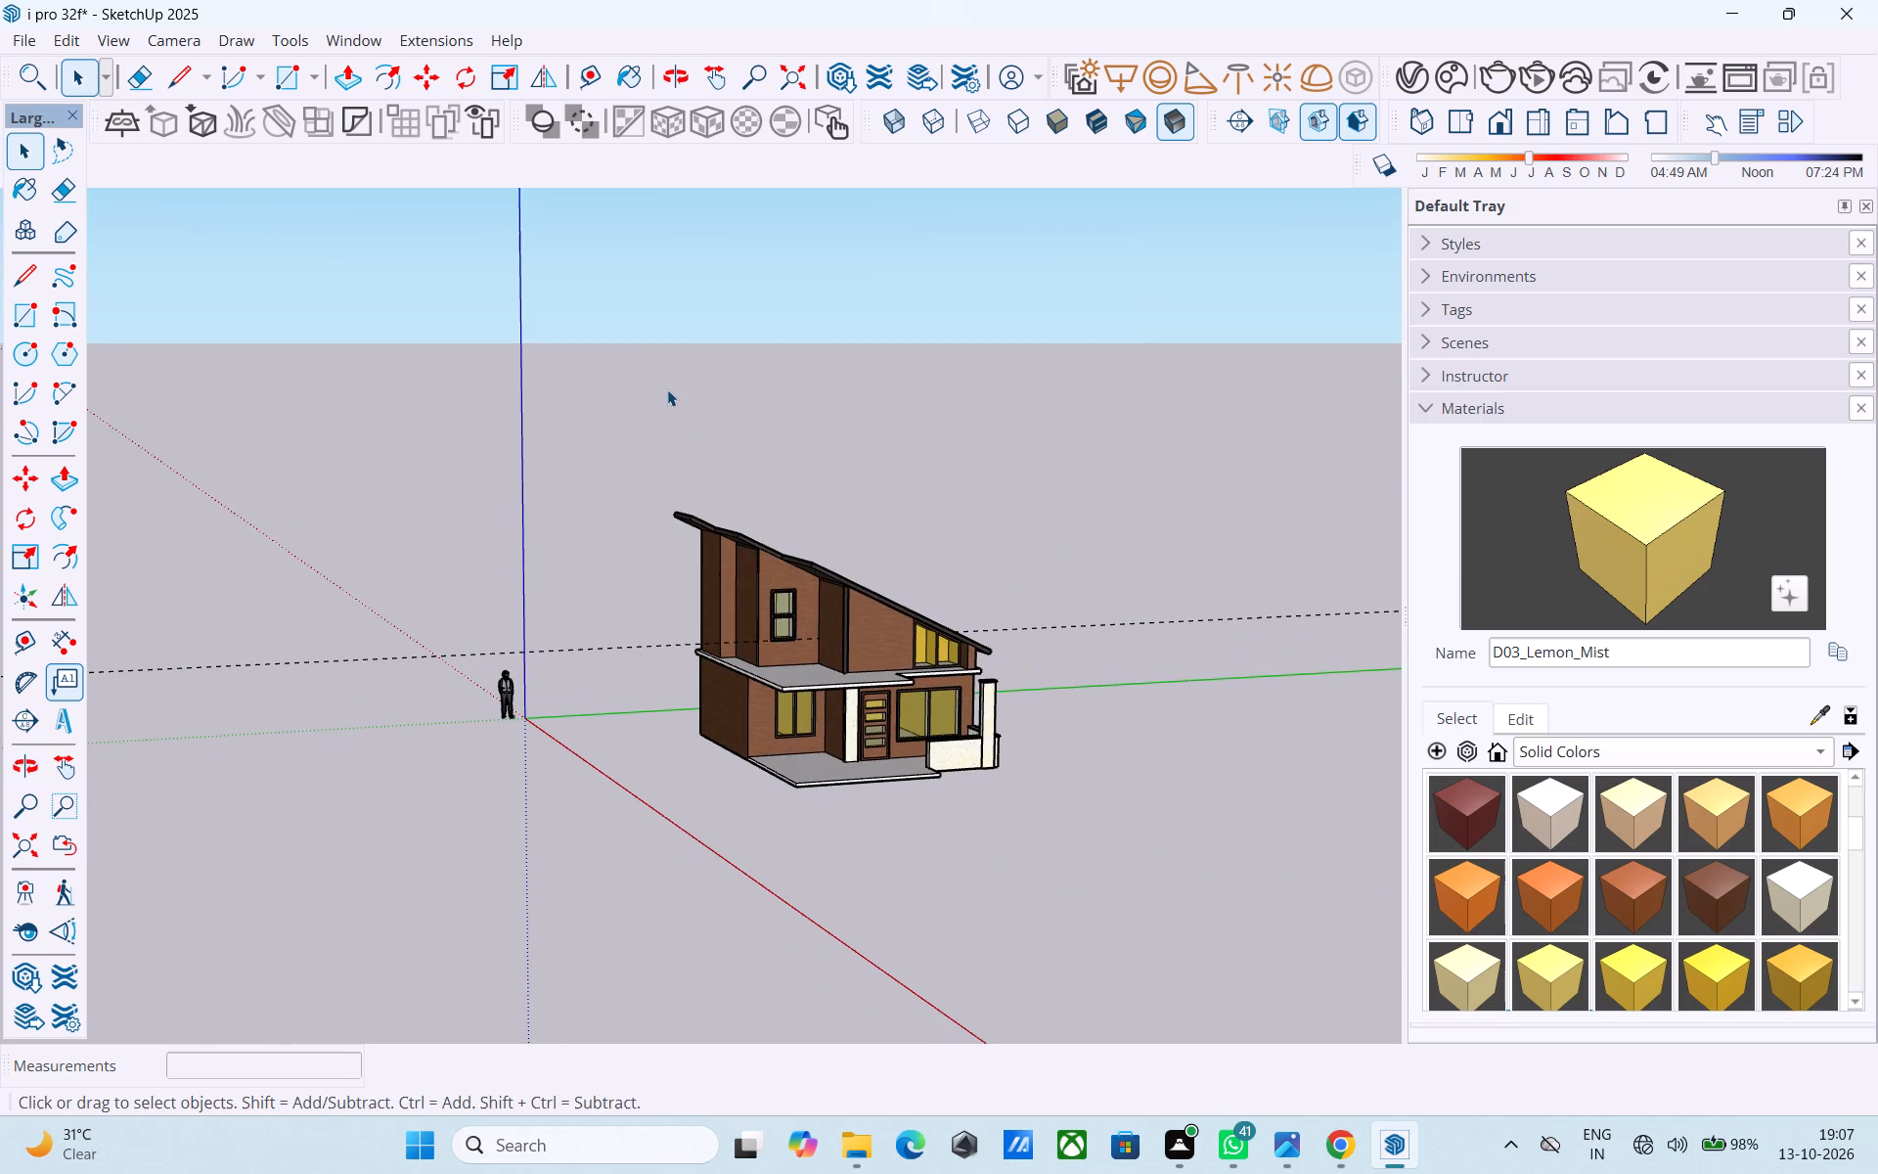
middle_click_drag(903, 567, 886, 561)
scroll(897, 638, "up", 13)
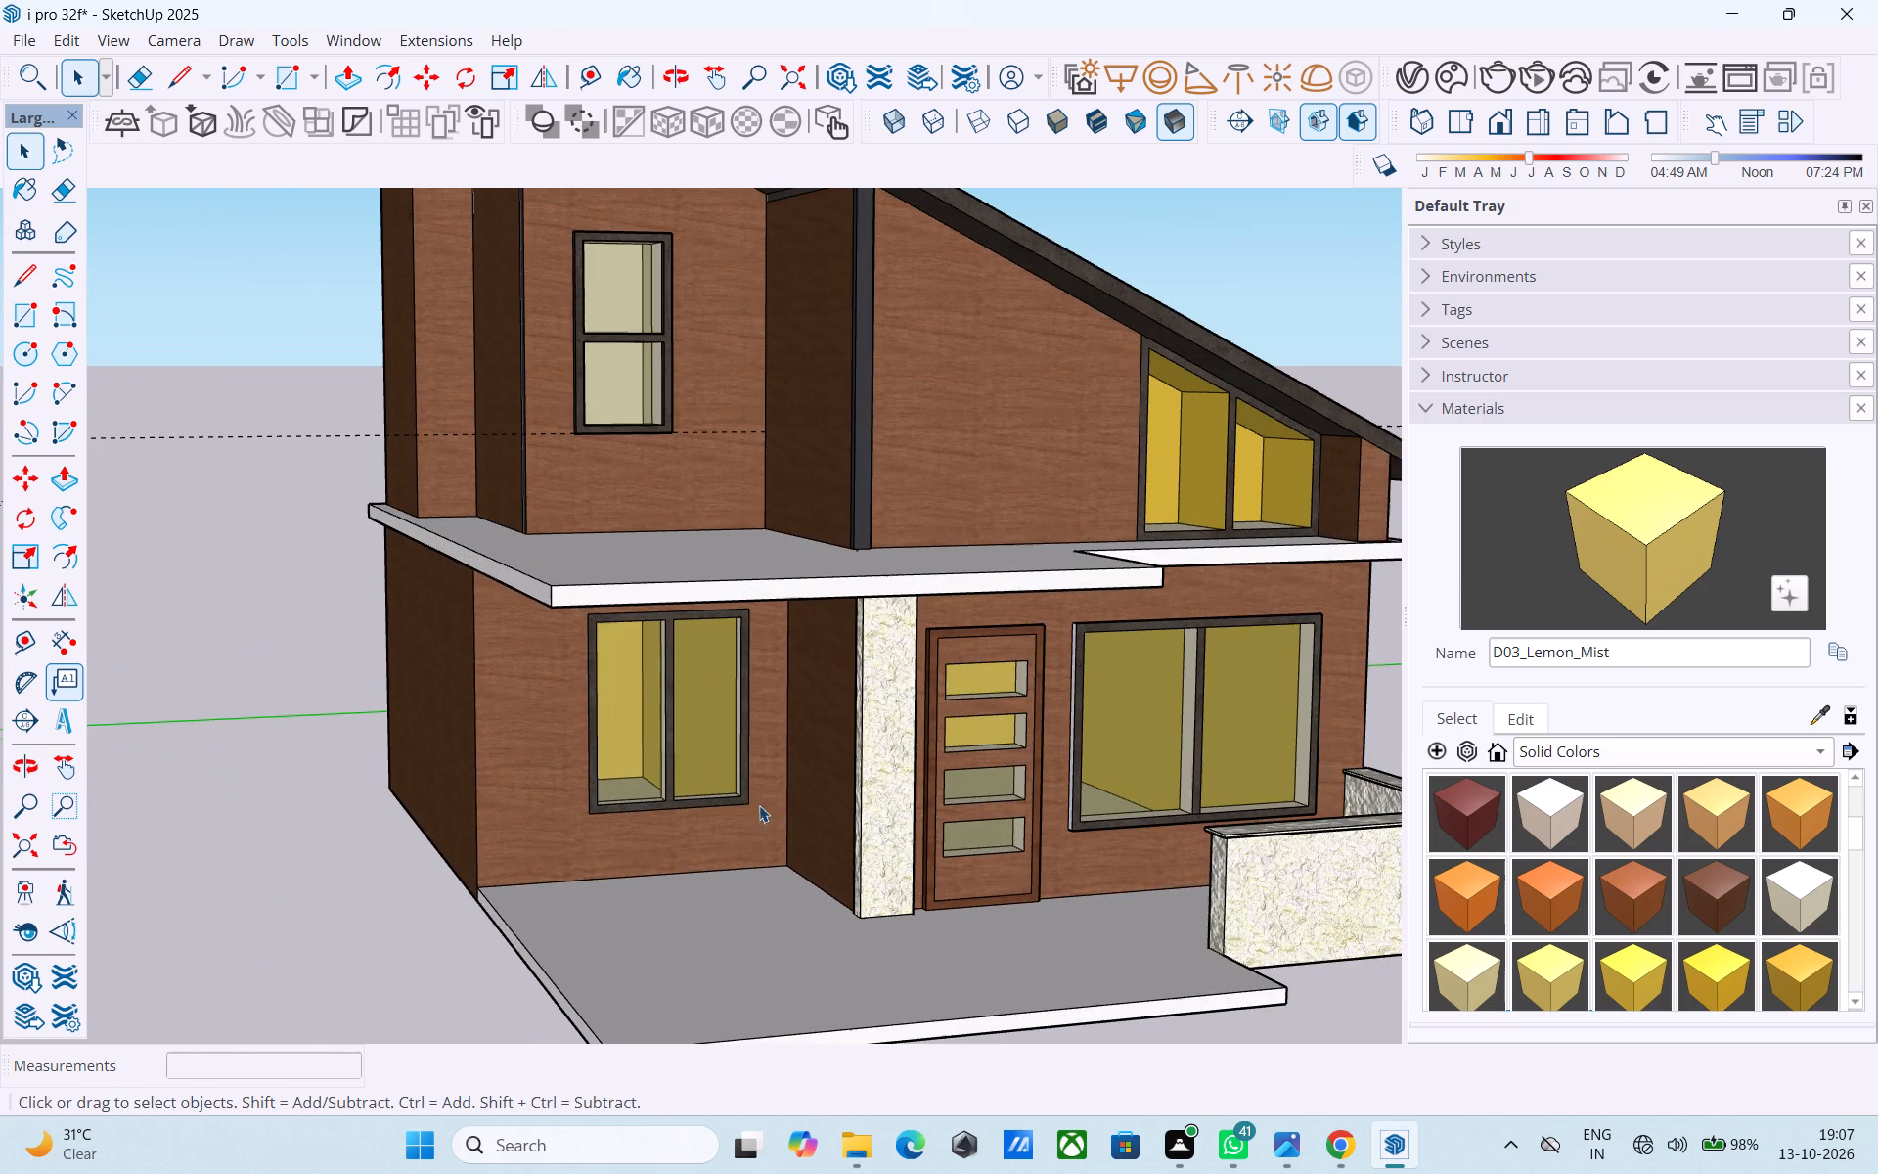
scroll(1567, 766, "up", 5)
left_click(1573, 751)
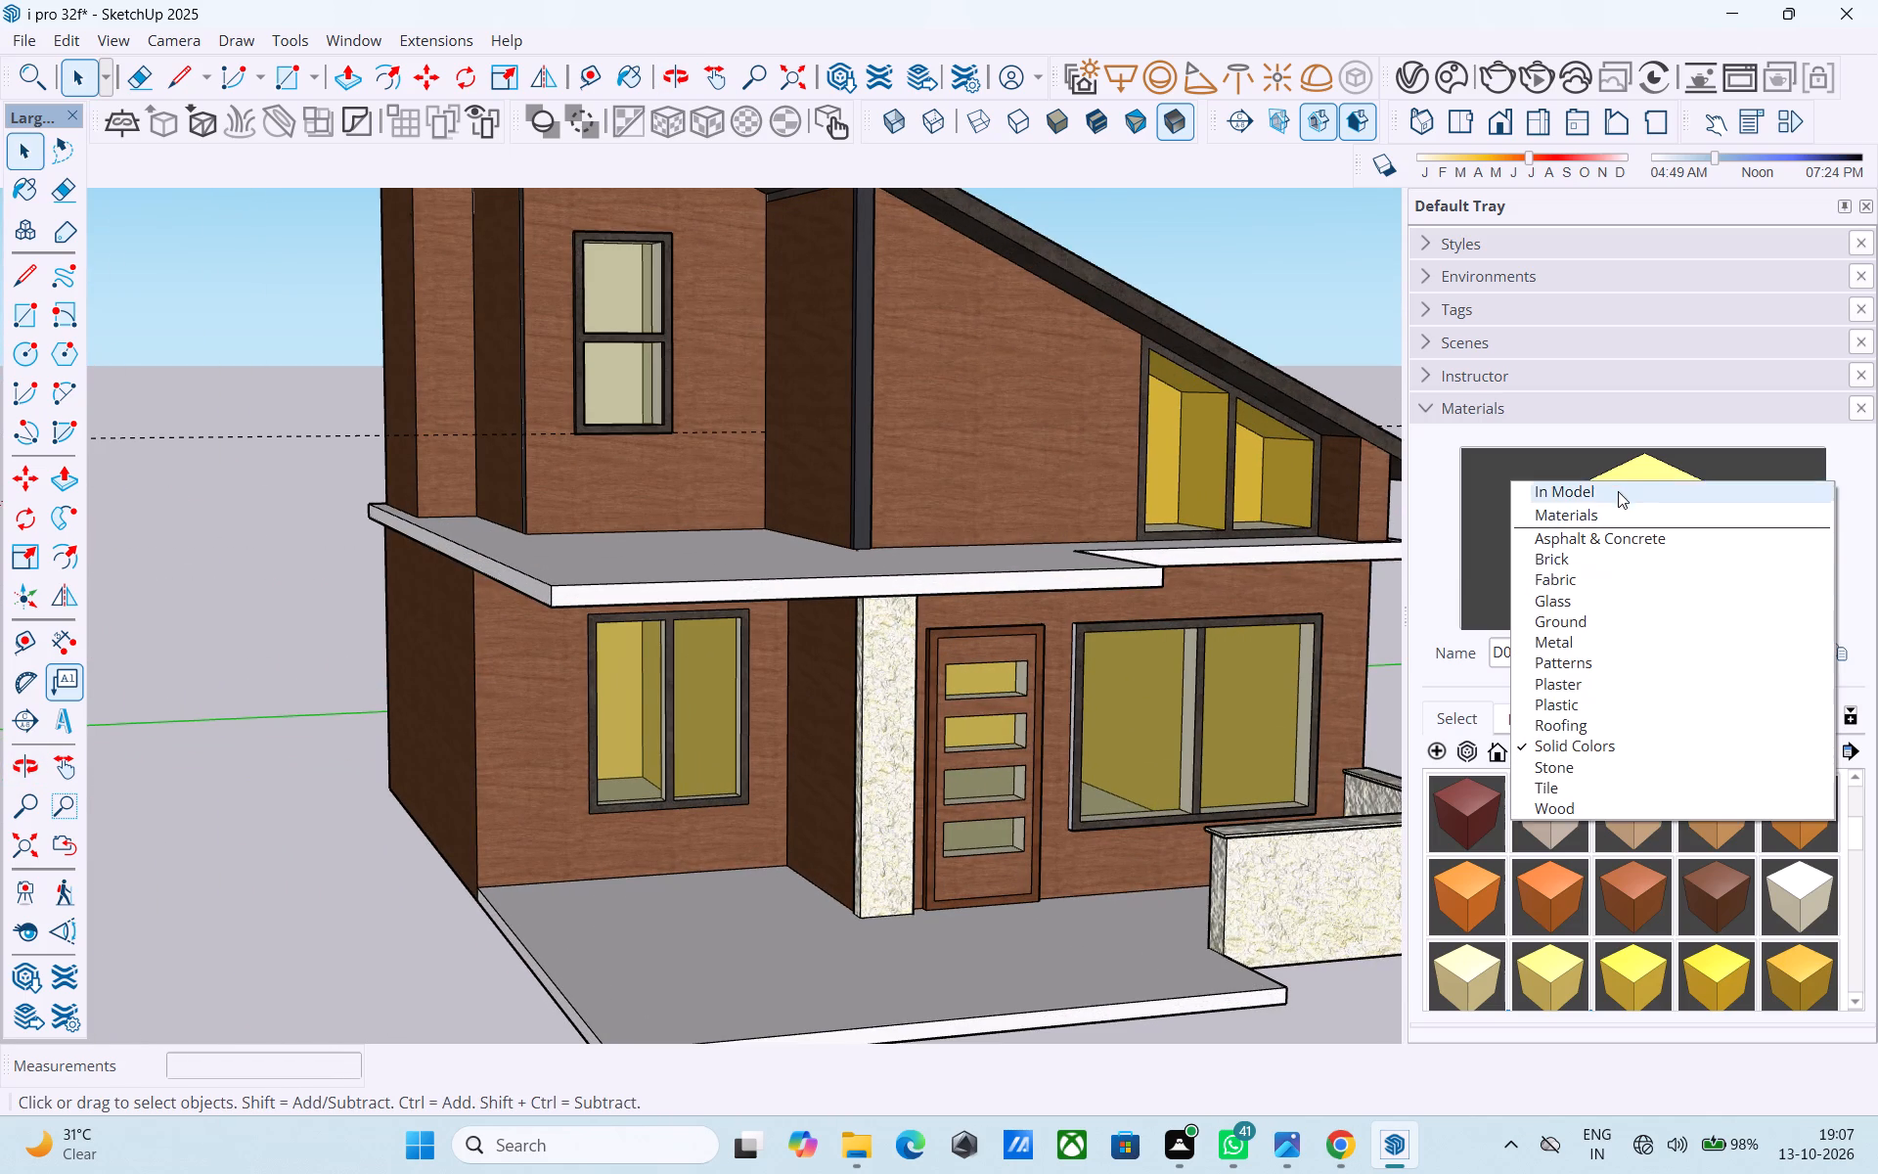
left_click(1616, 485)
left_click(1569, 805)
scroll(753, 618, "up", 4)
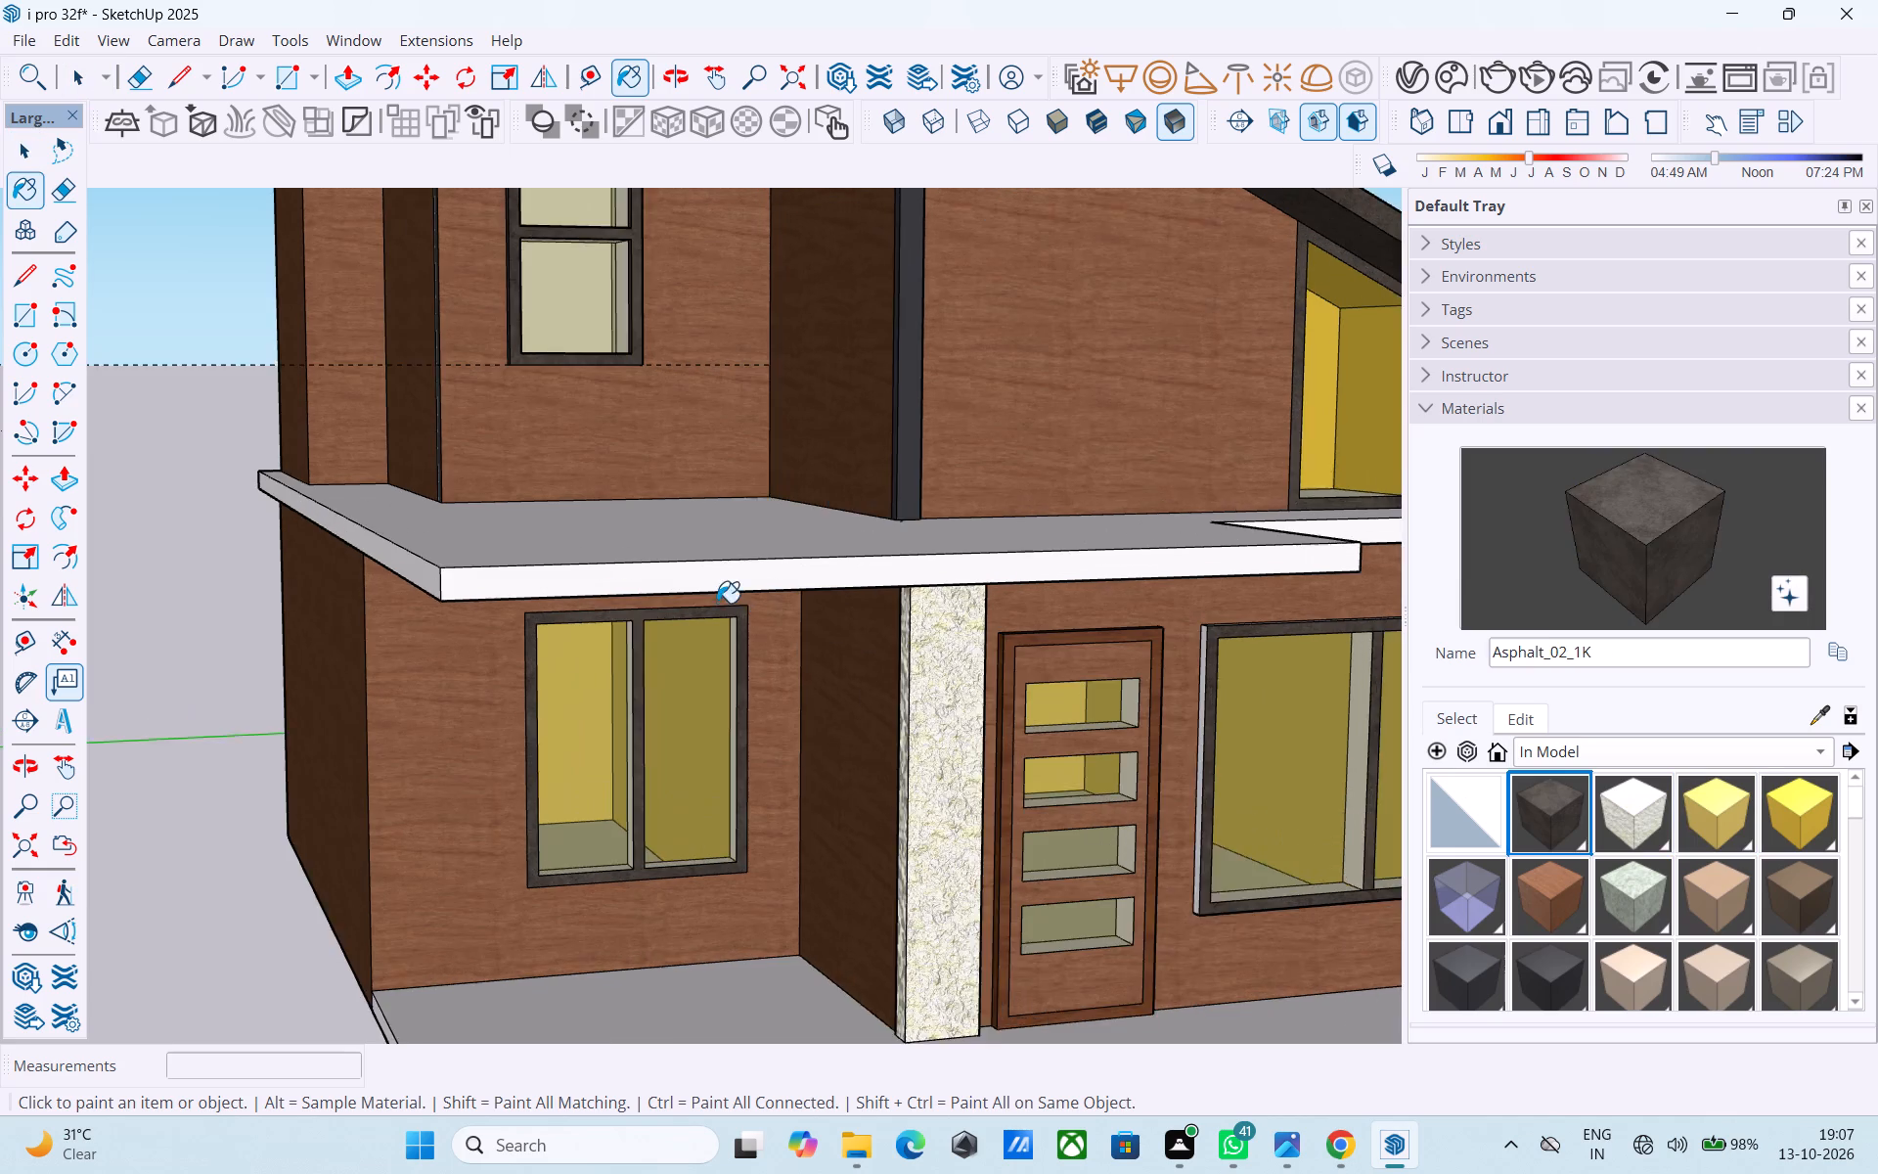
left_click(700, 574)
Examine the front facade, the slab's underside and the two-pane upper-floor window from several angles.
scroll(672, 586, "down", 10)
middle_click_drag(590, 634, 782, 648)
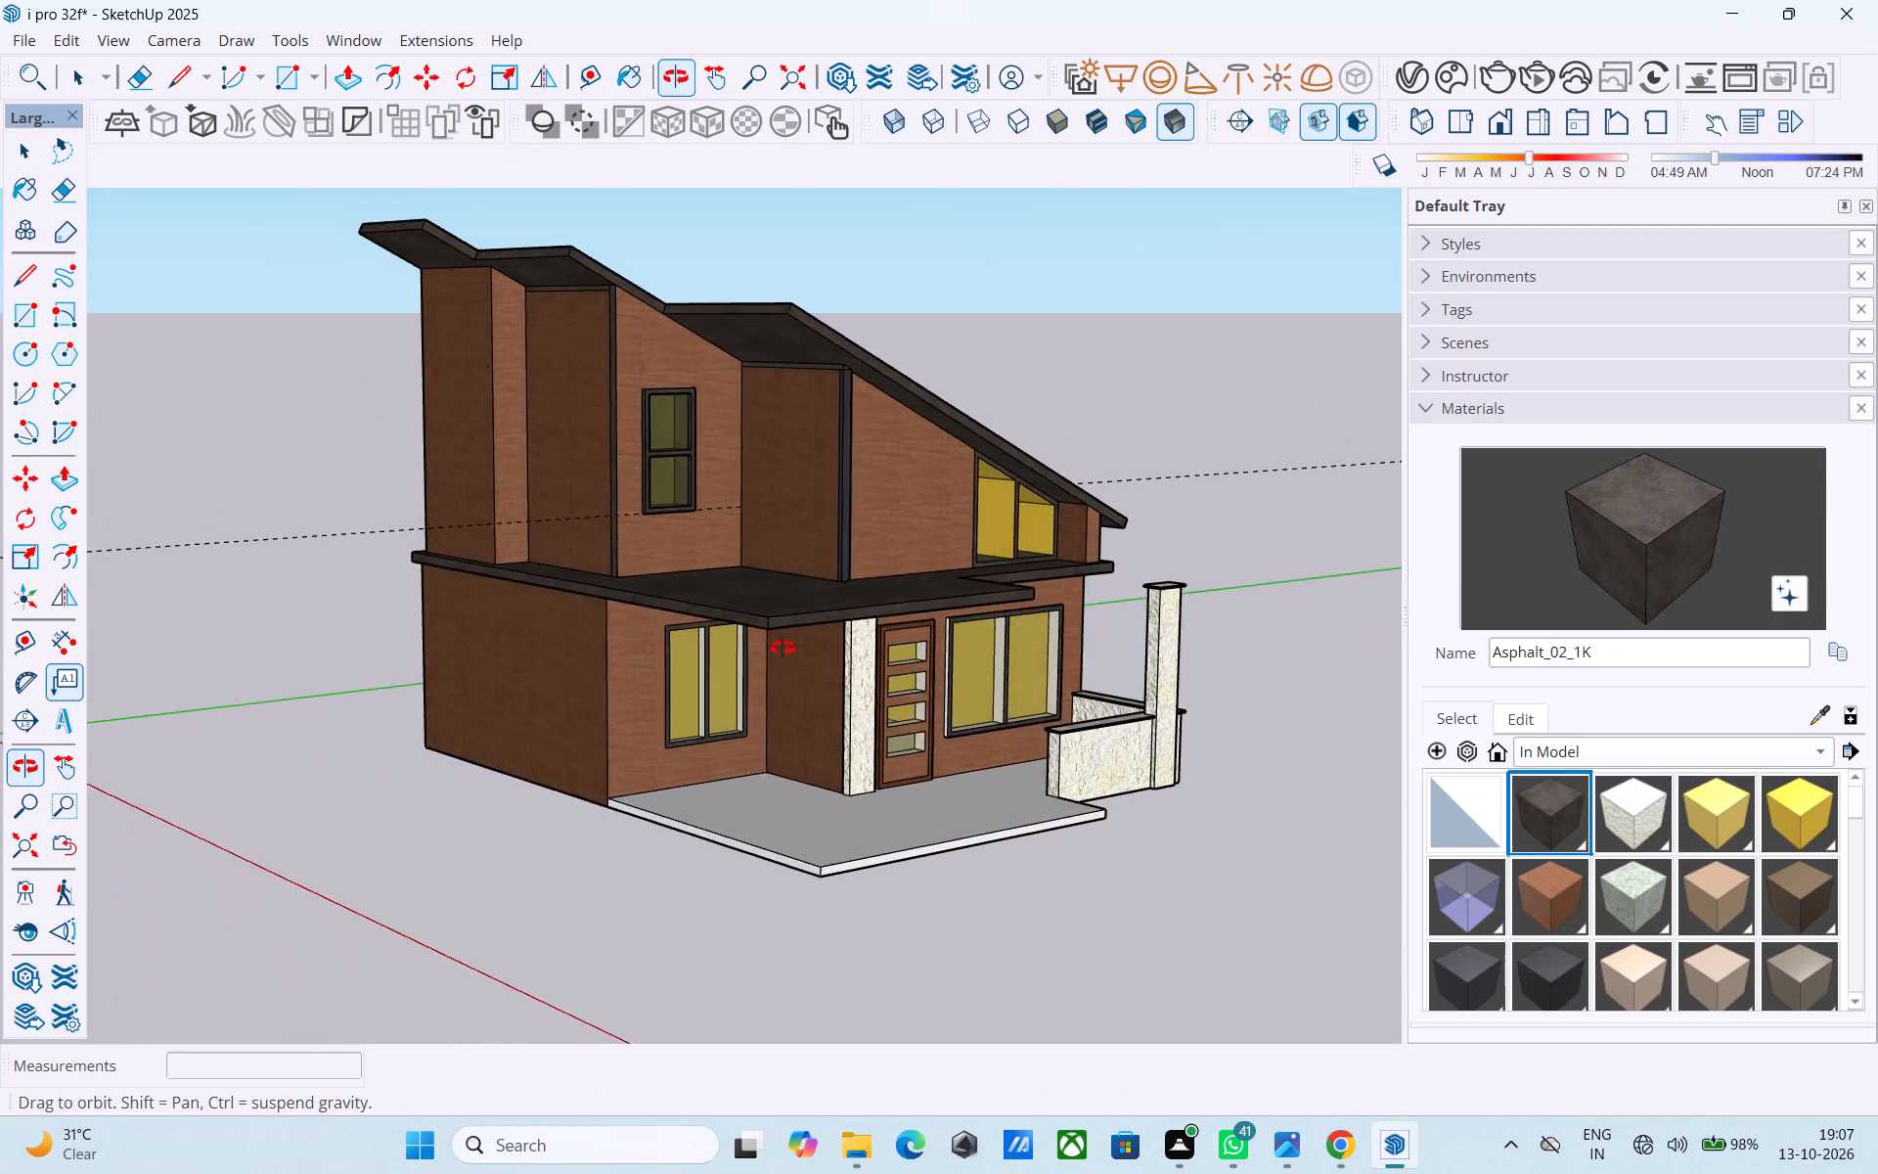
middle_click_drag(782, 648, 581, 600)
scroll(517, 208, "up", 10)
scroll(602, 474, "up", 1)
scroll(602, 474, "down", 1)
scroll(602, 474, "up", 10)
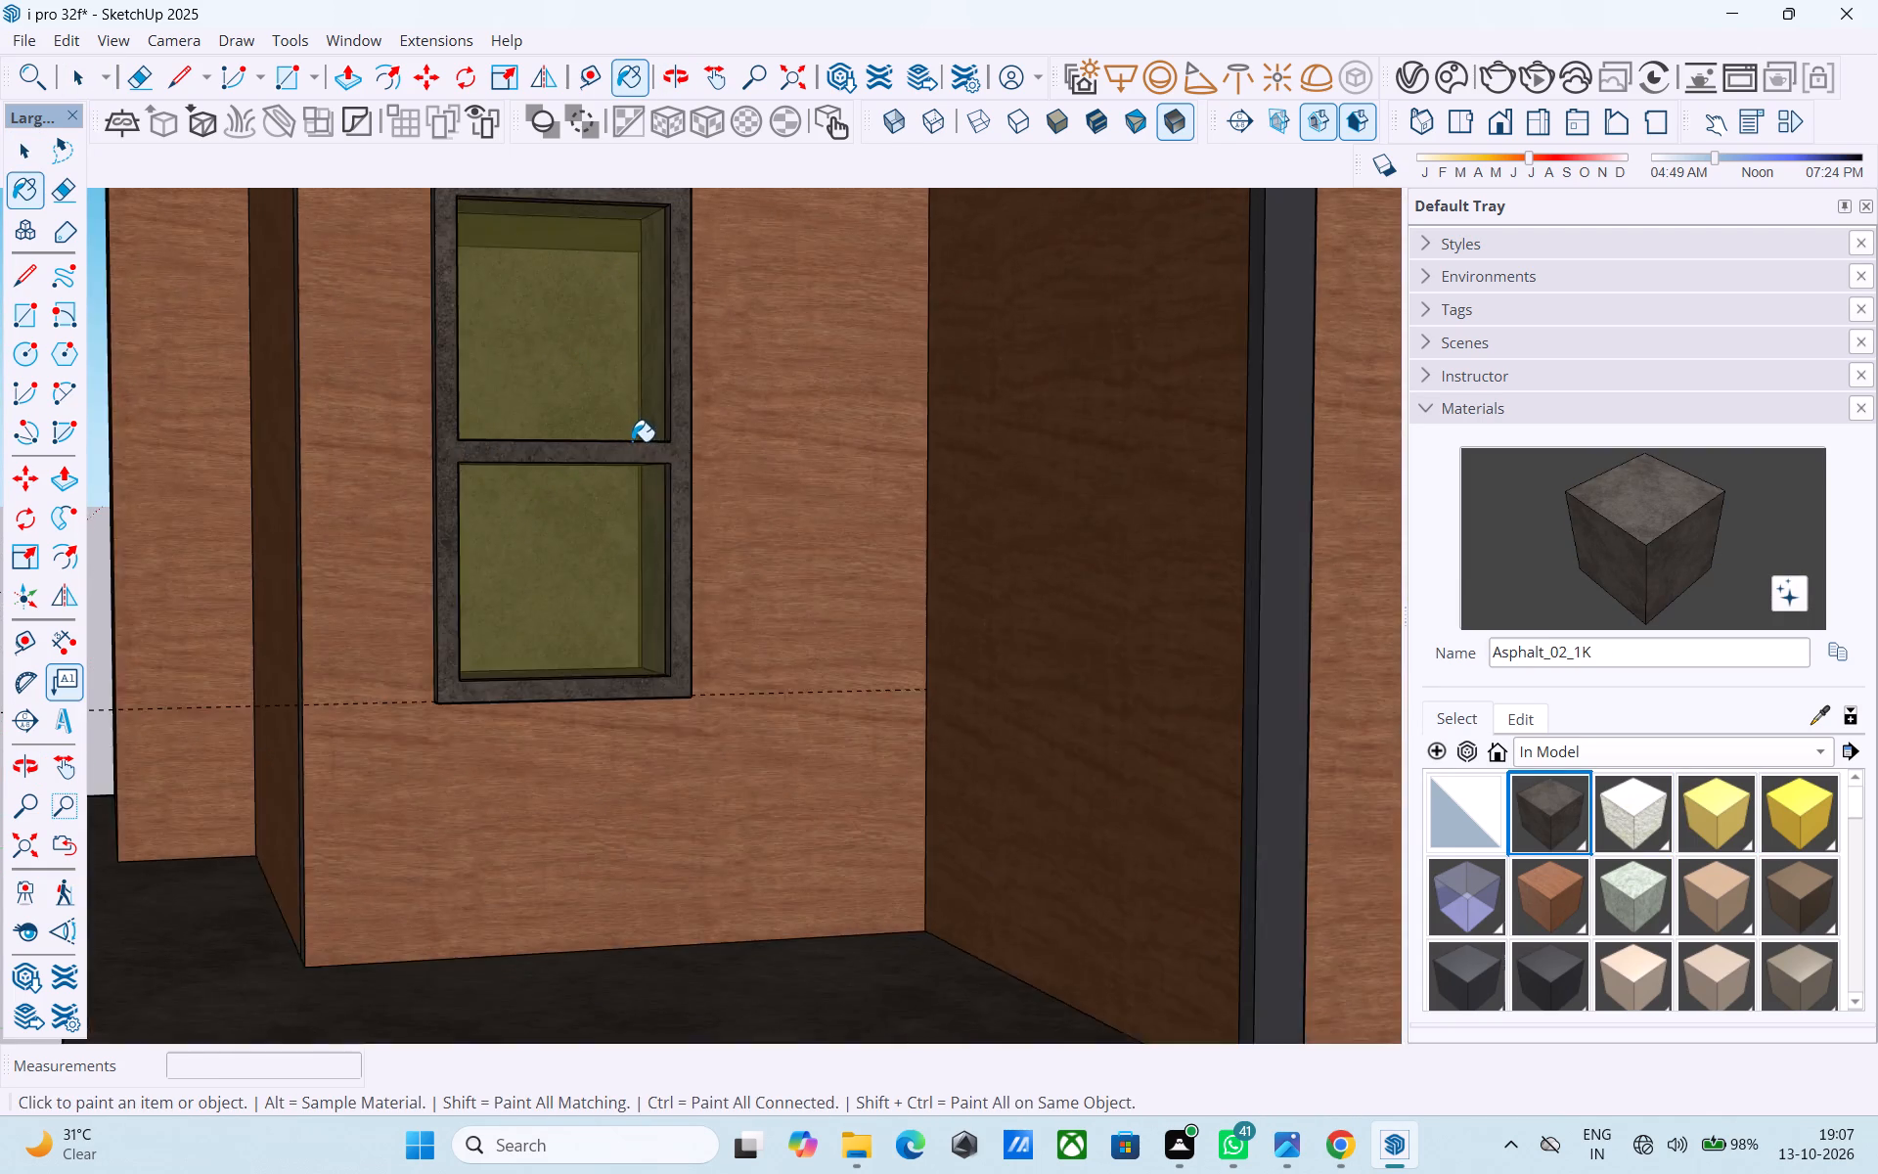
scroll(632, 441, "up", 9)
middle_click_drag(604, 447, 512, 433)
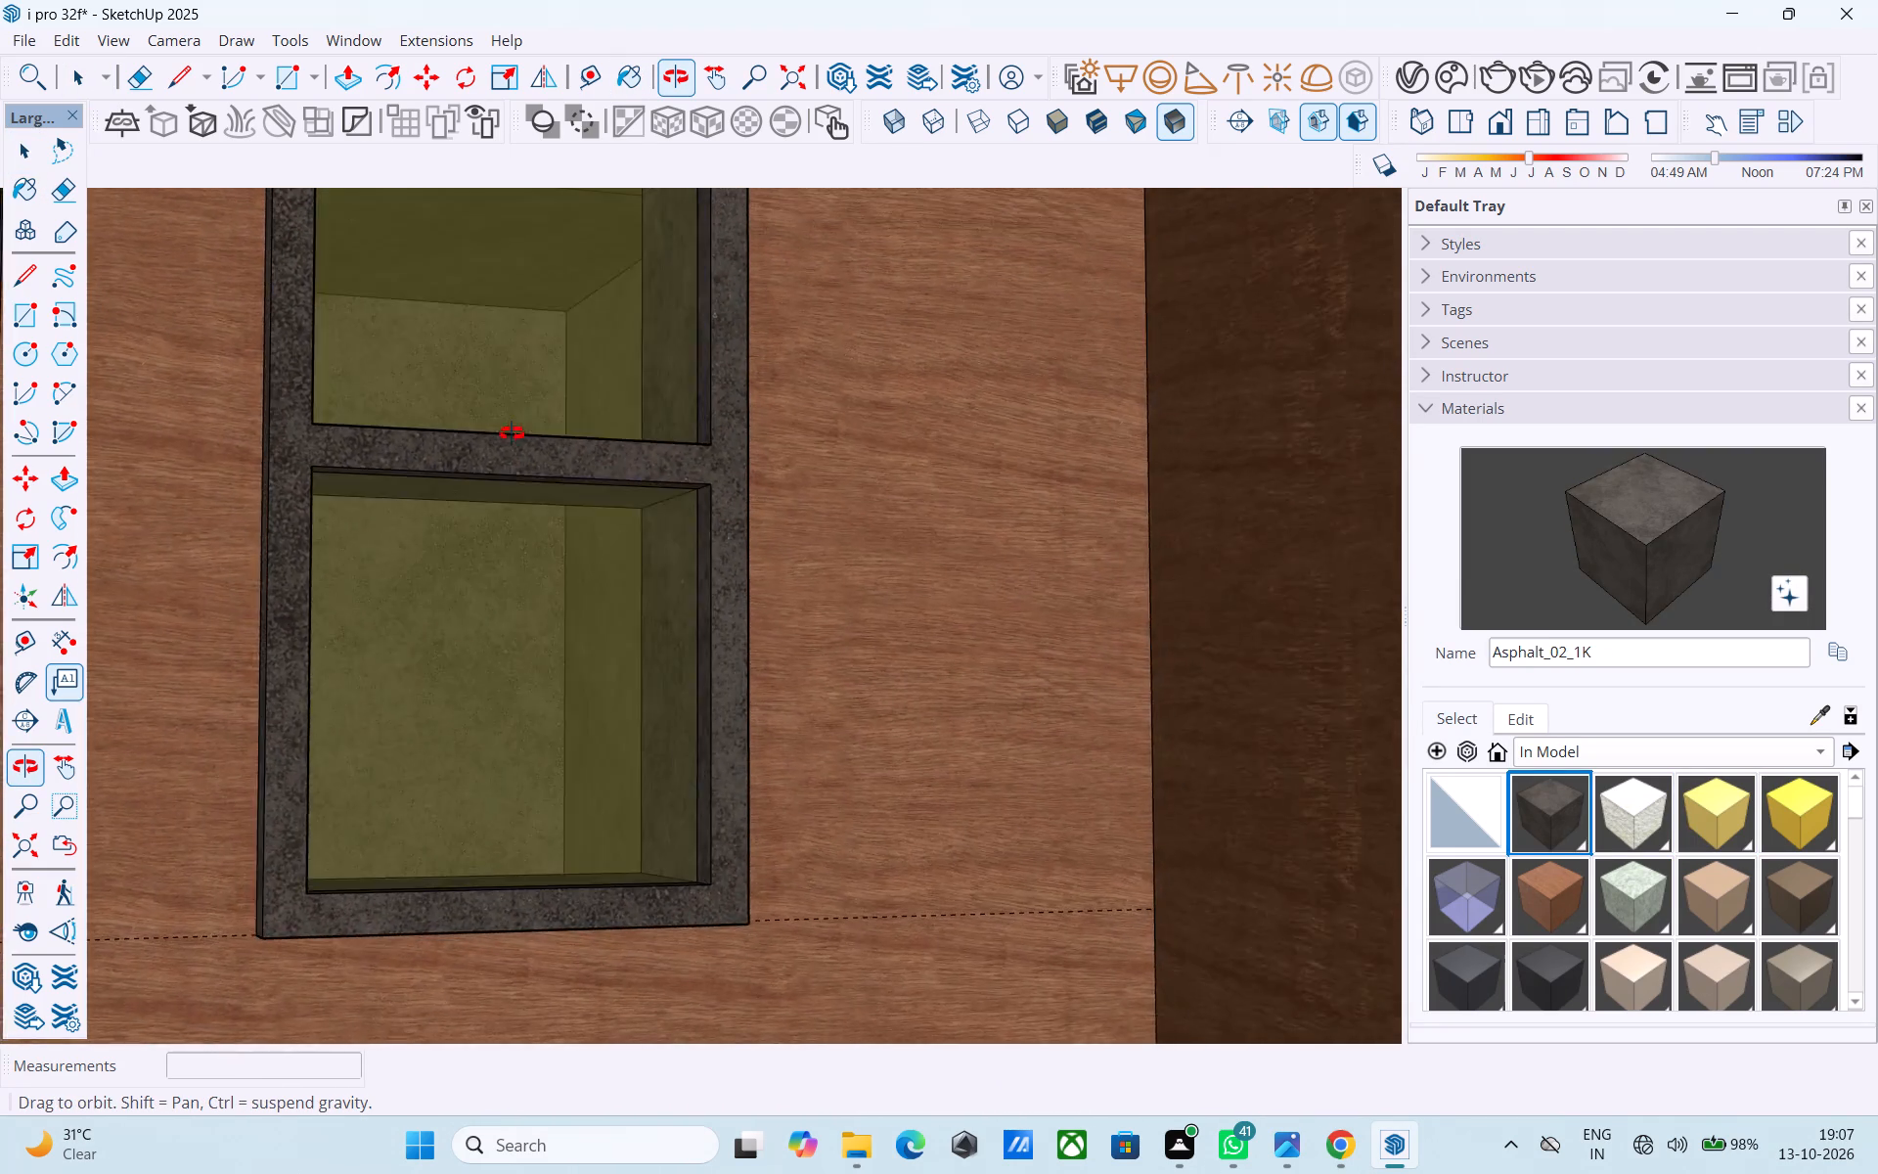
middle_click_drag(512, 433, 458, 441)
scroll(438, 487, "down", 11)
middle_click_drag(442, 478, 576, 348)
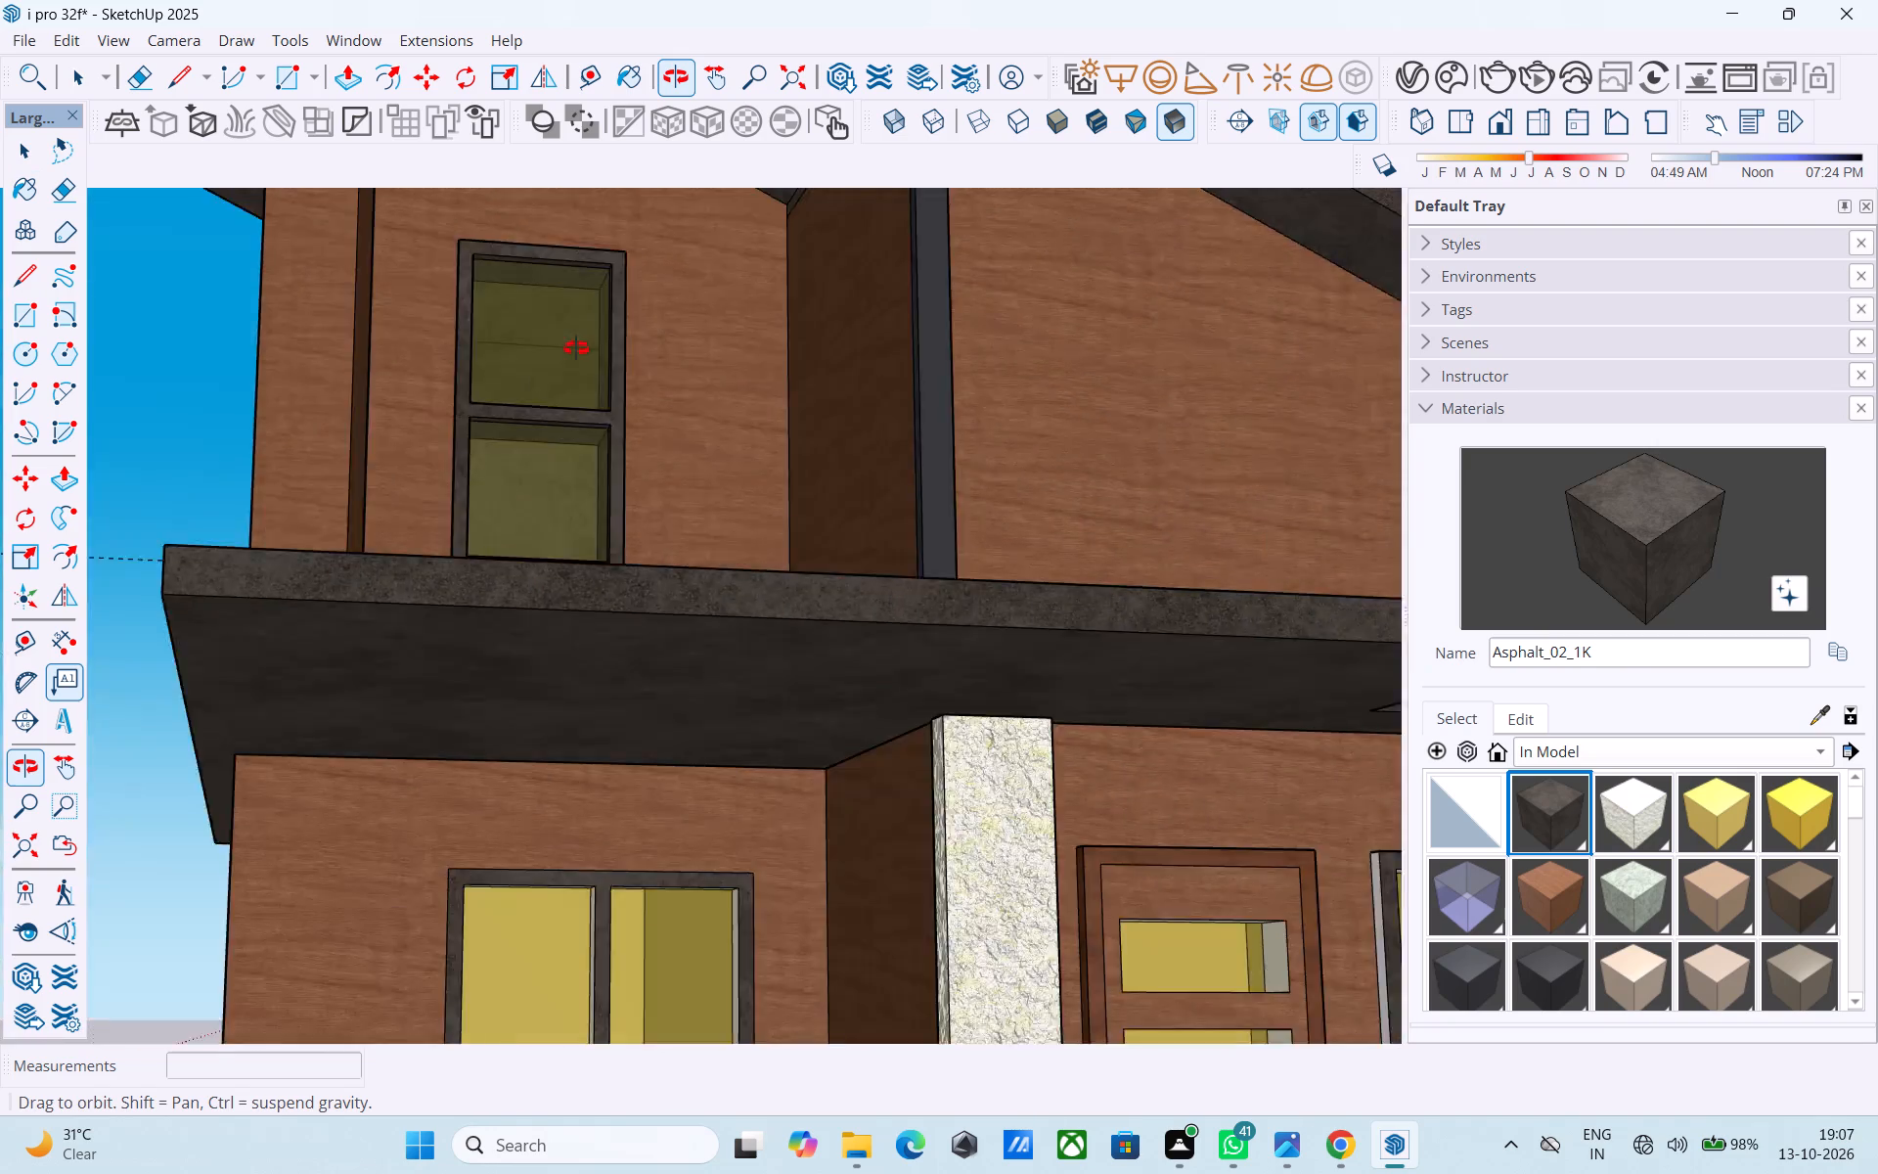
middle_click_drag(576, 348, 580, 226)
scroll(554, 254, "down", 8)
middle_click_drag(516, 612, 554, 832)
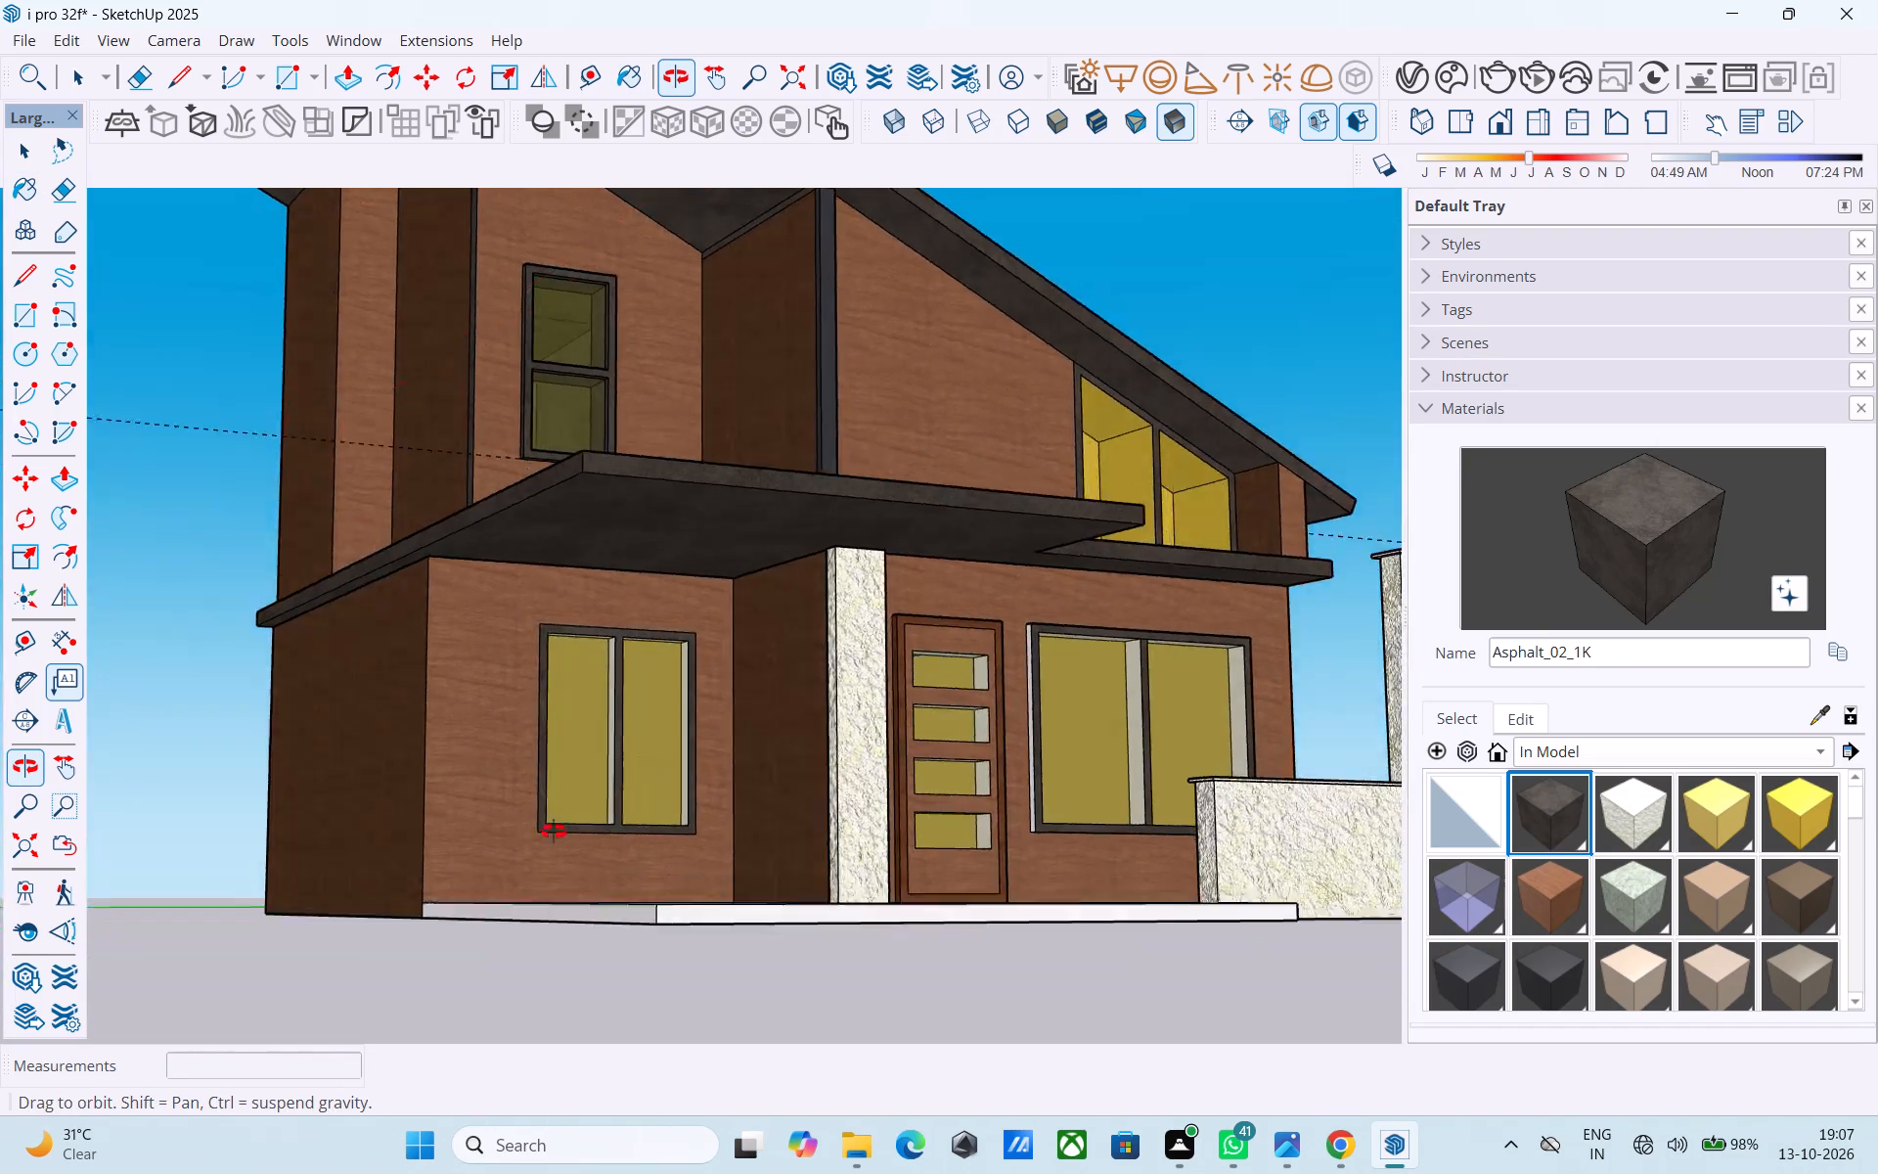
middle_click_drag(554, 832, 344, 1062)
middle_click_drag(651, 595, 623, 505)
scroll(608, 519, "up", 1)
scroll(634, 487, "down", 6)
middle_click_drag(624, 520, 625, 521)
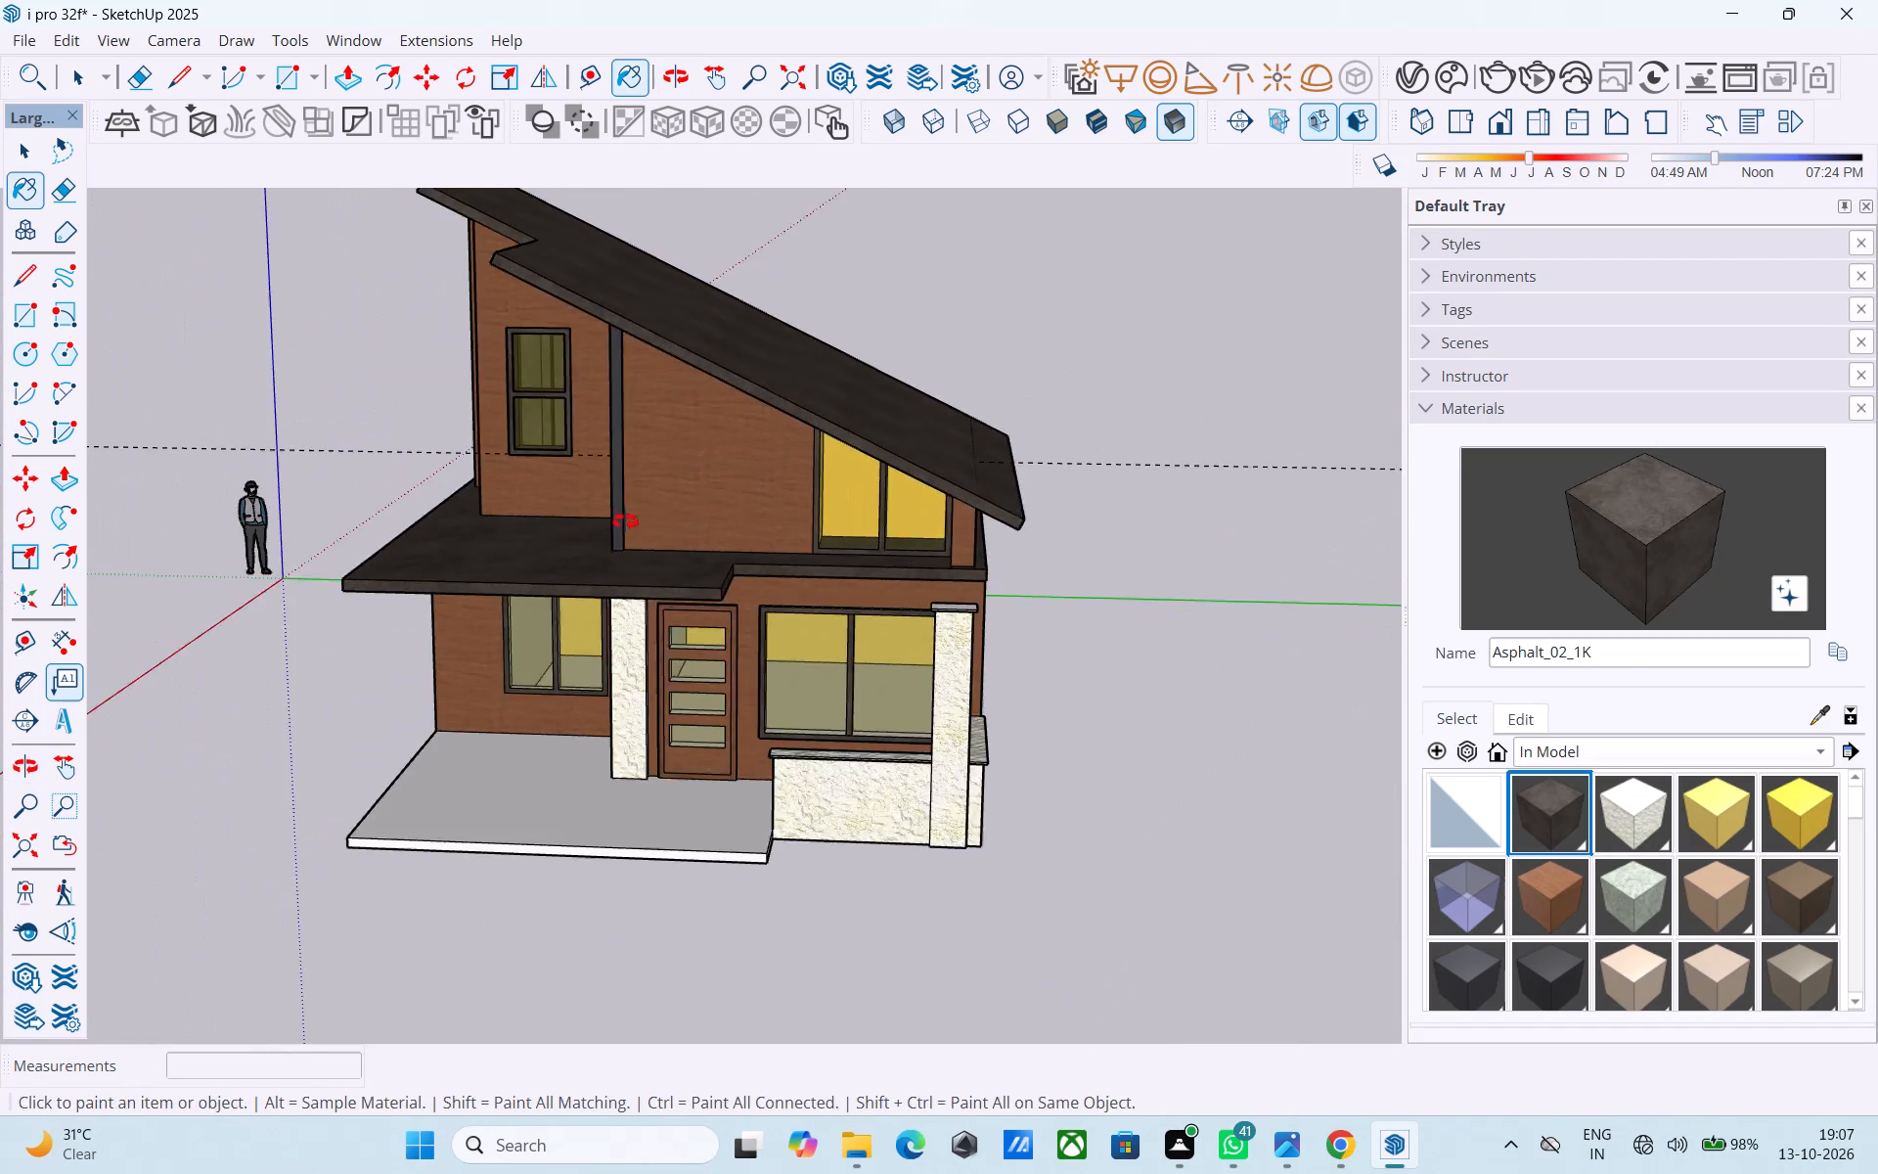
Open the upper-floor group and delete the front glass face of the upper pane in the two-pane window.
middle_click_drag(625, 521, 790, 583)
scroll(725, 516, "up", 6)
middle_click_drag(667, 419, 666, 670)
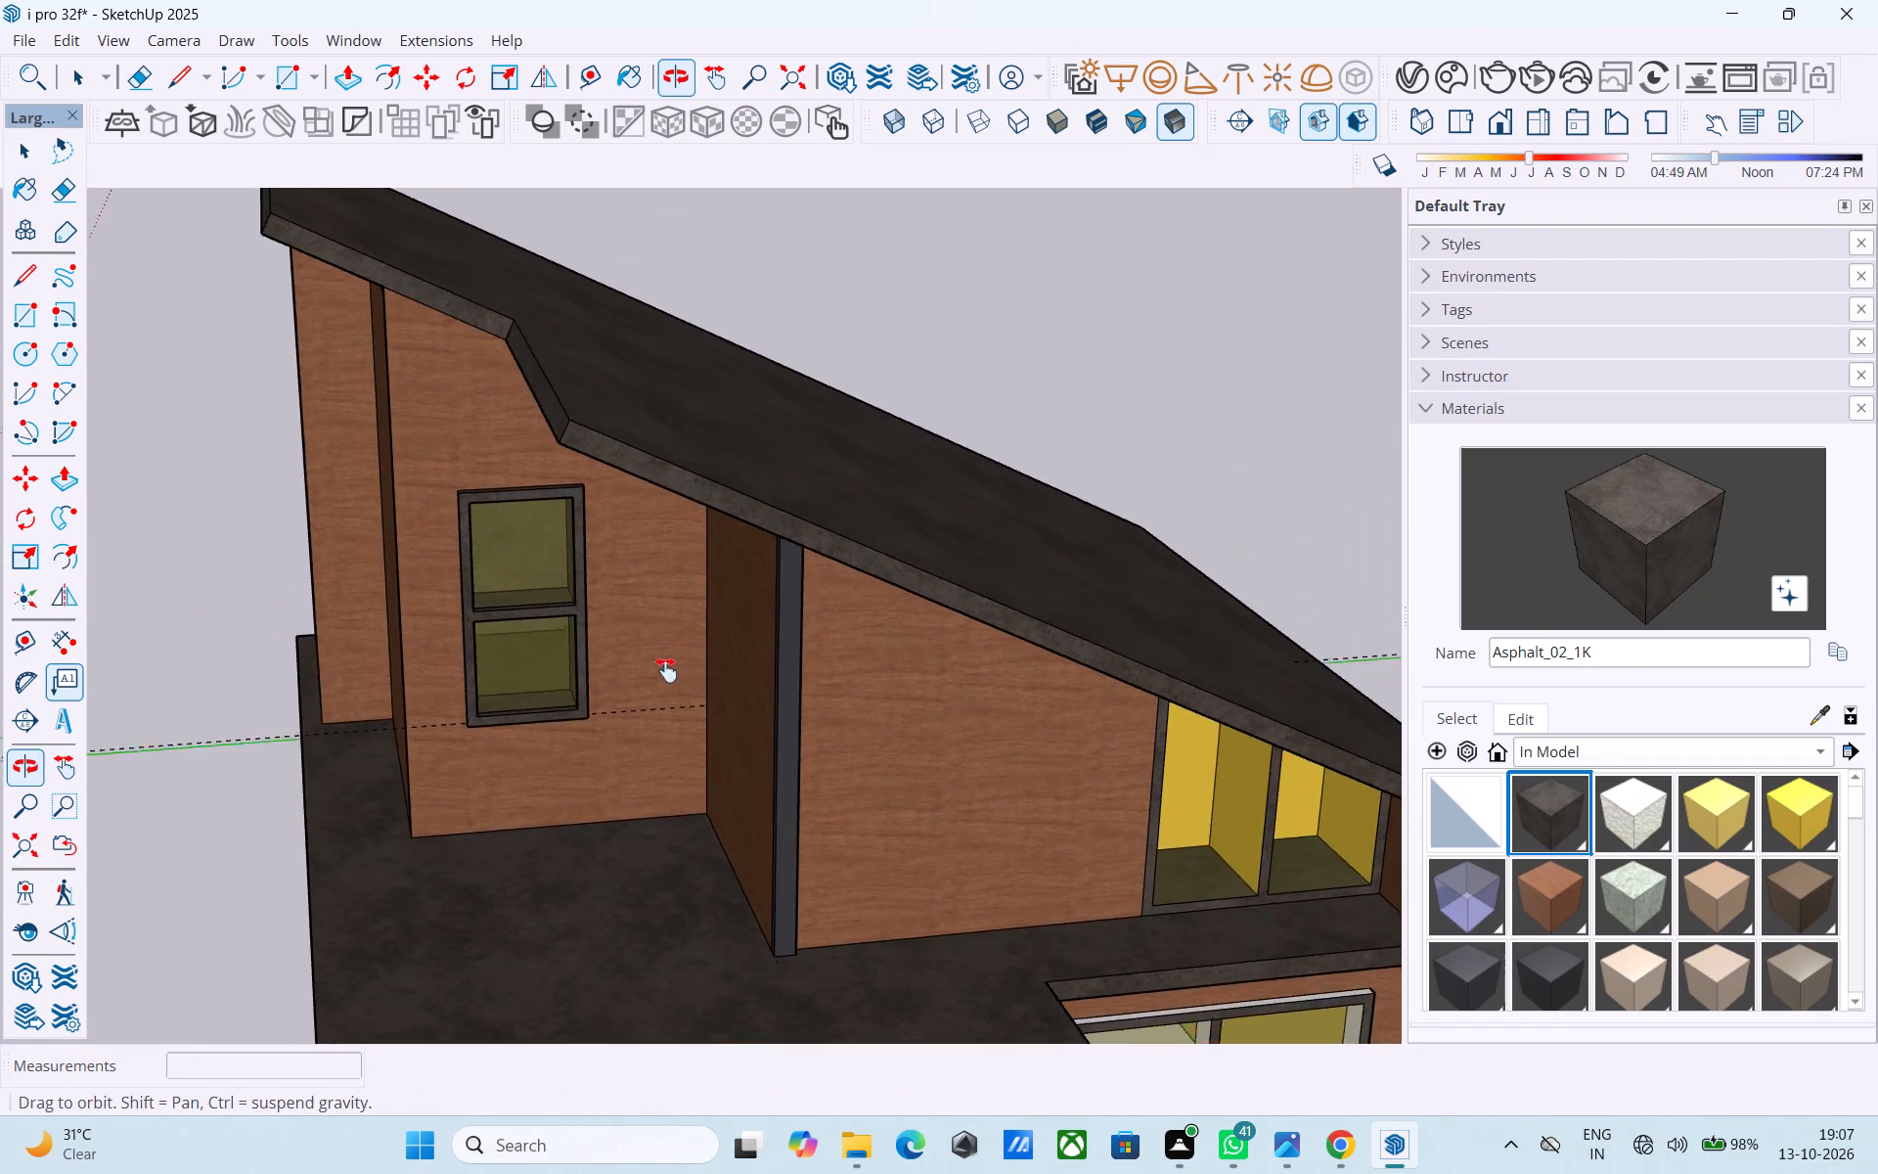
middle_click_drag(666, 670, 518, 544)
middle_click_drag(445, 454, 466, 518)
scroll(460, 523, "up", 10, "shift")
key("space")
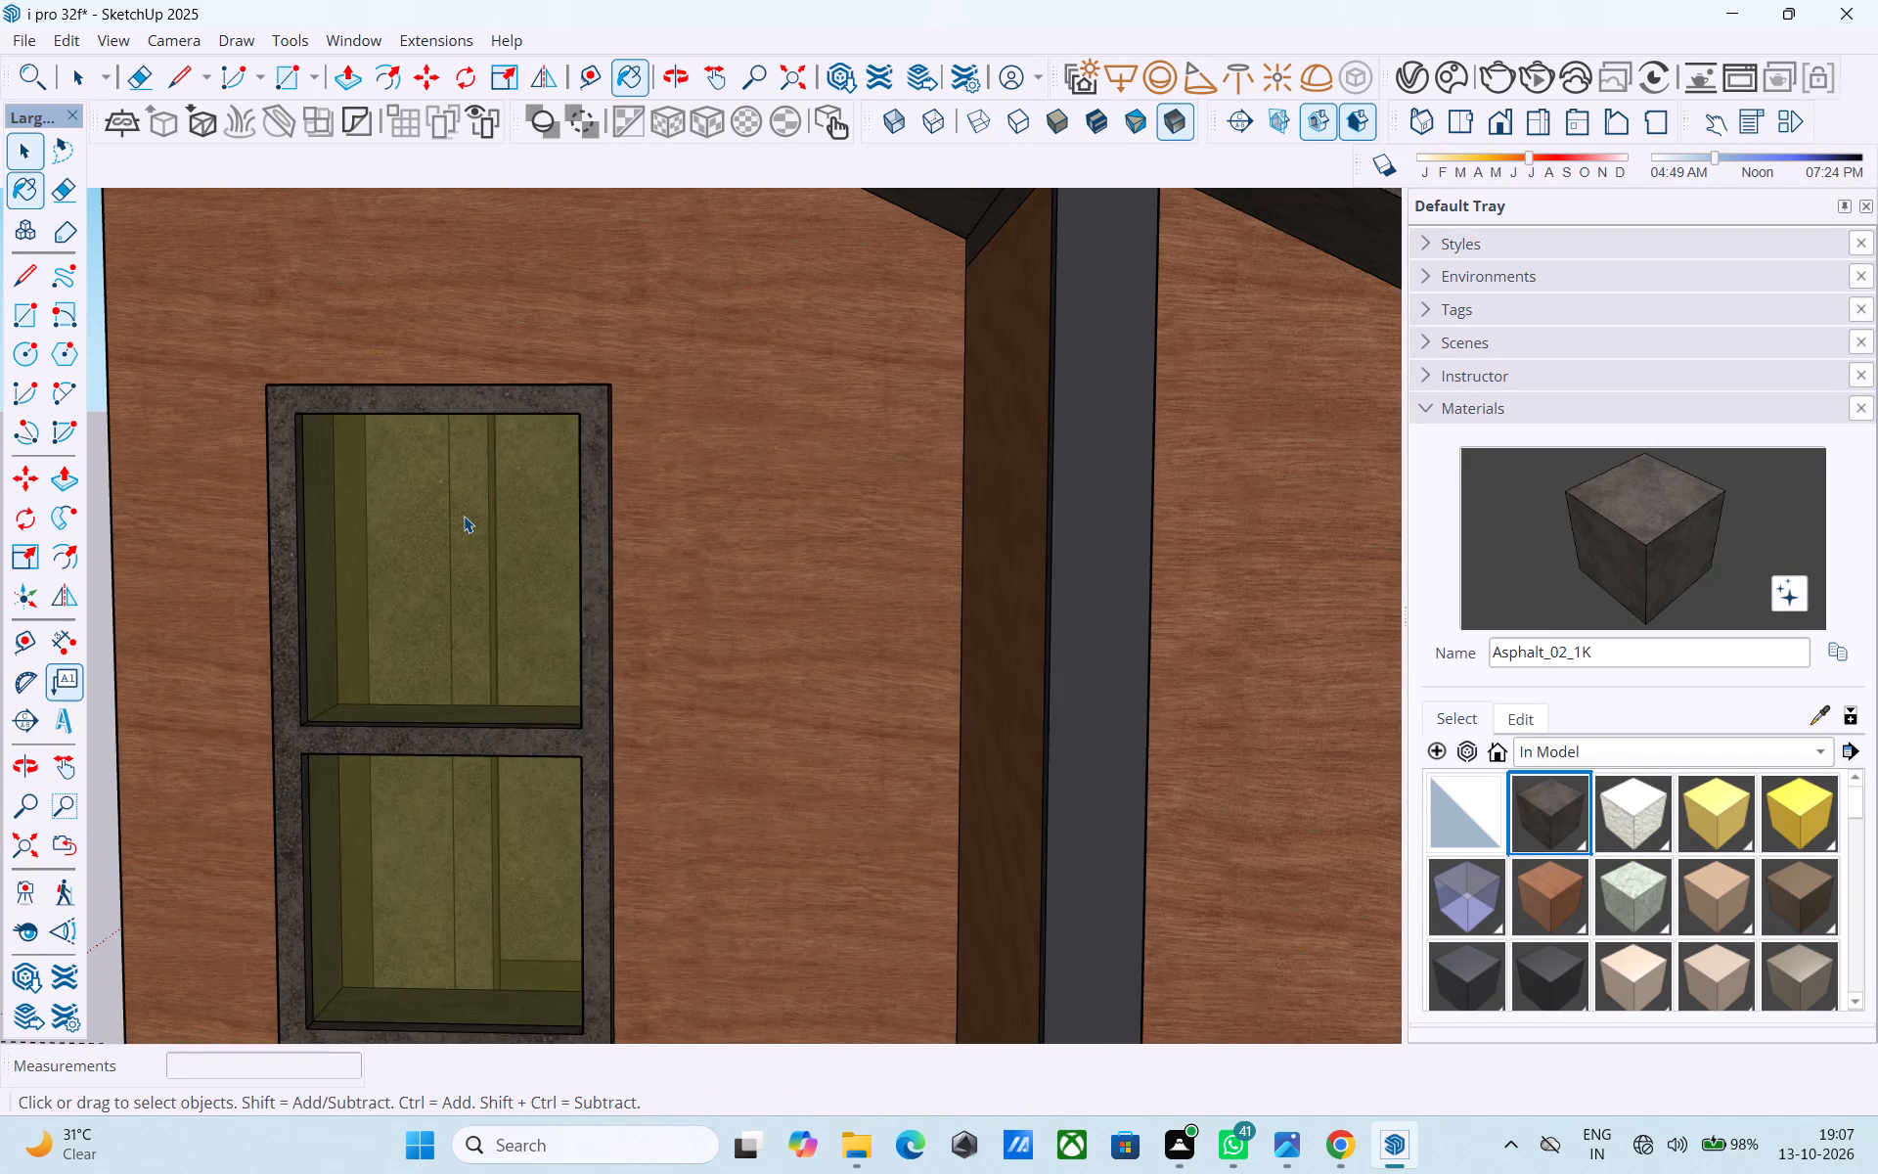
left_click(464, 516)
scroll(464, 514, "up", 3)
double_click(464, 509)
left_click(464, 509)
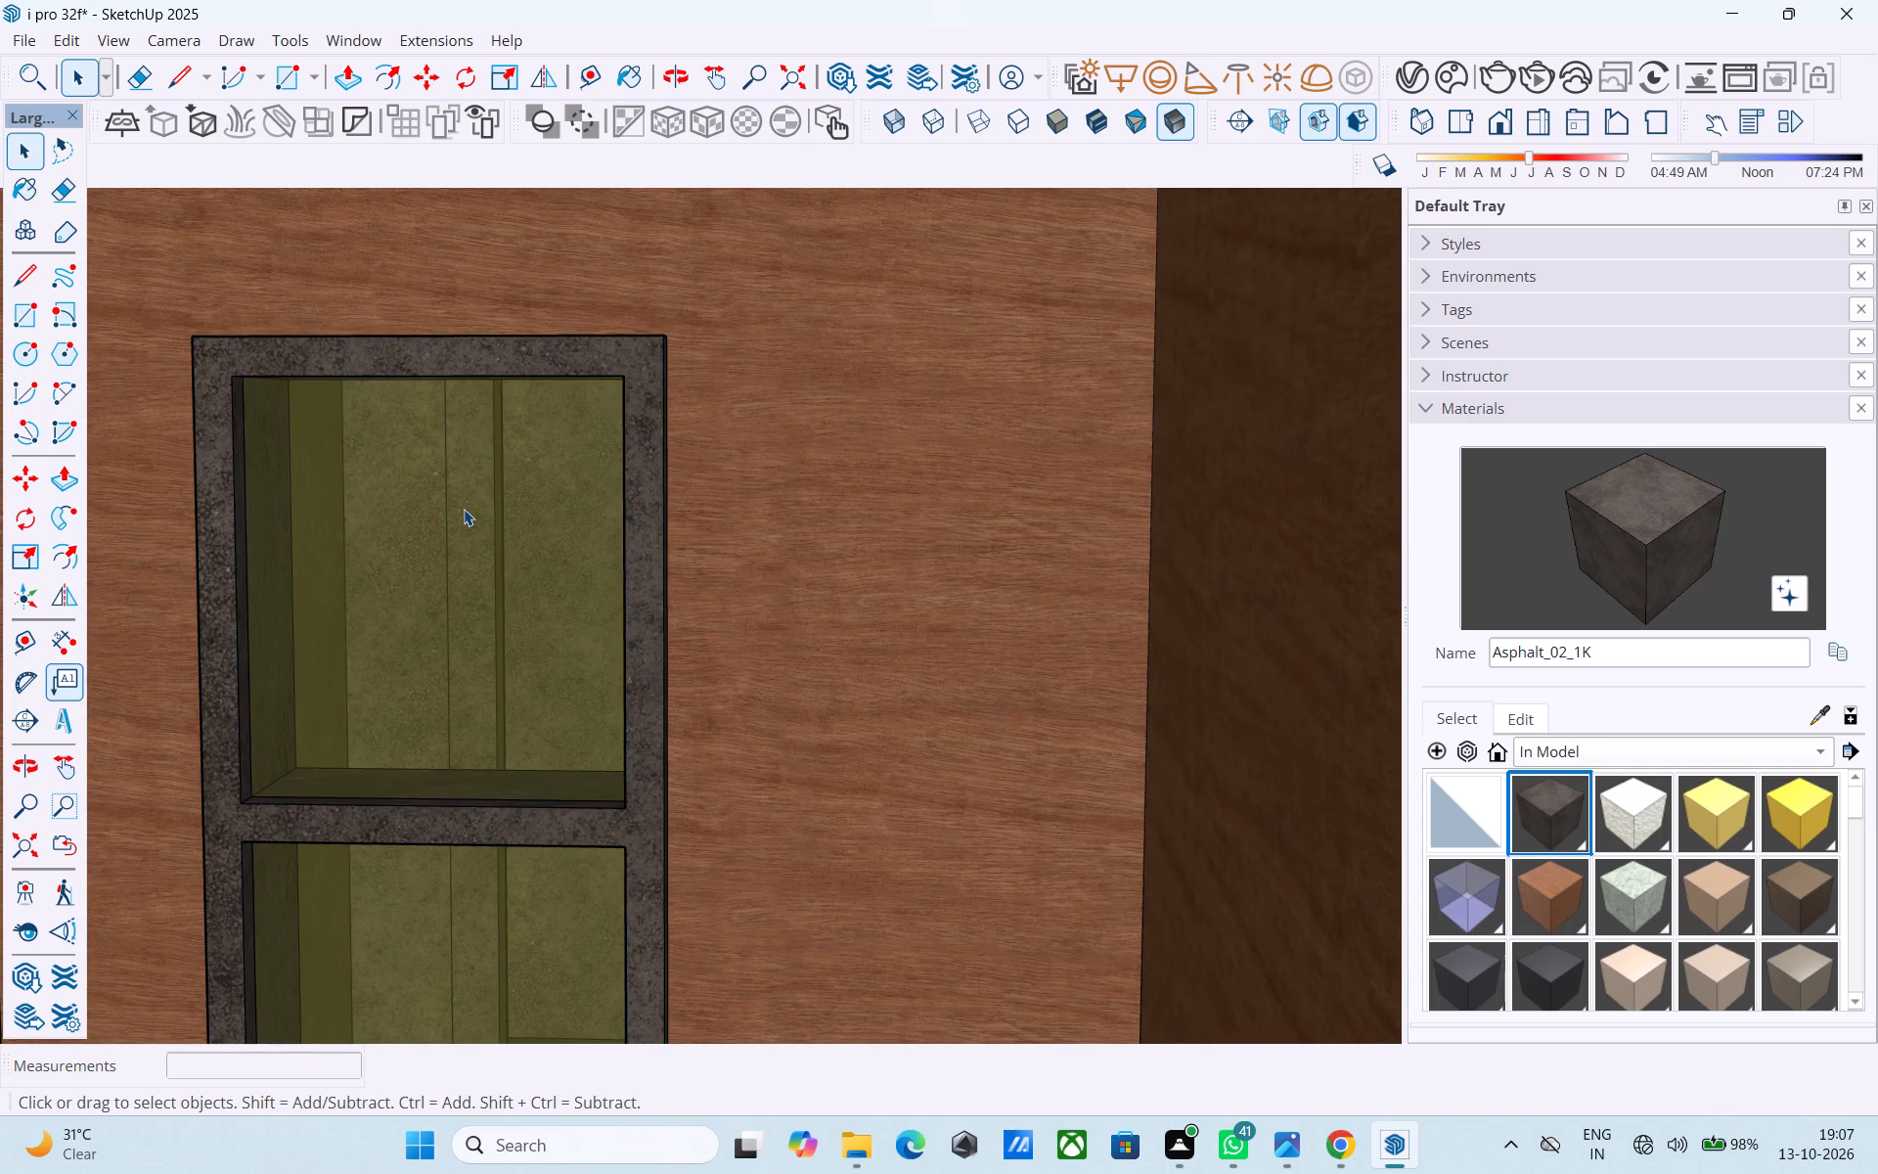
left_click(464, 516)
key("Delete")
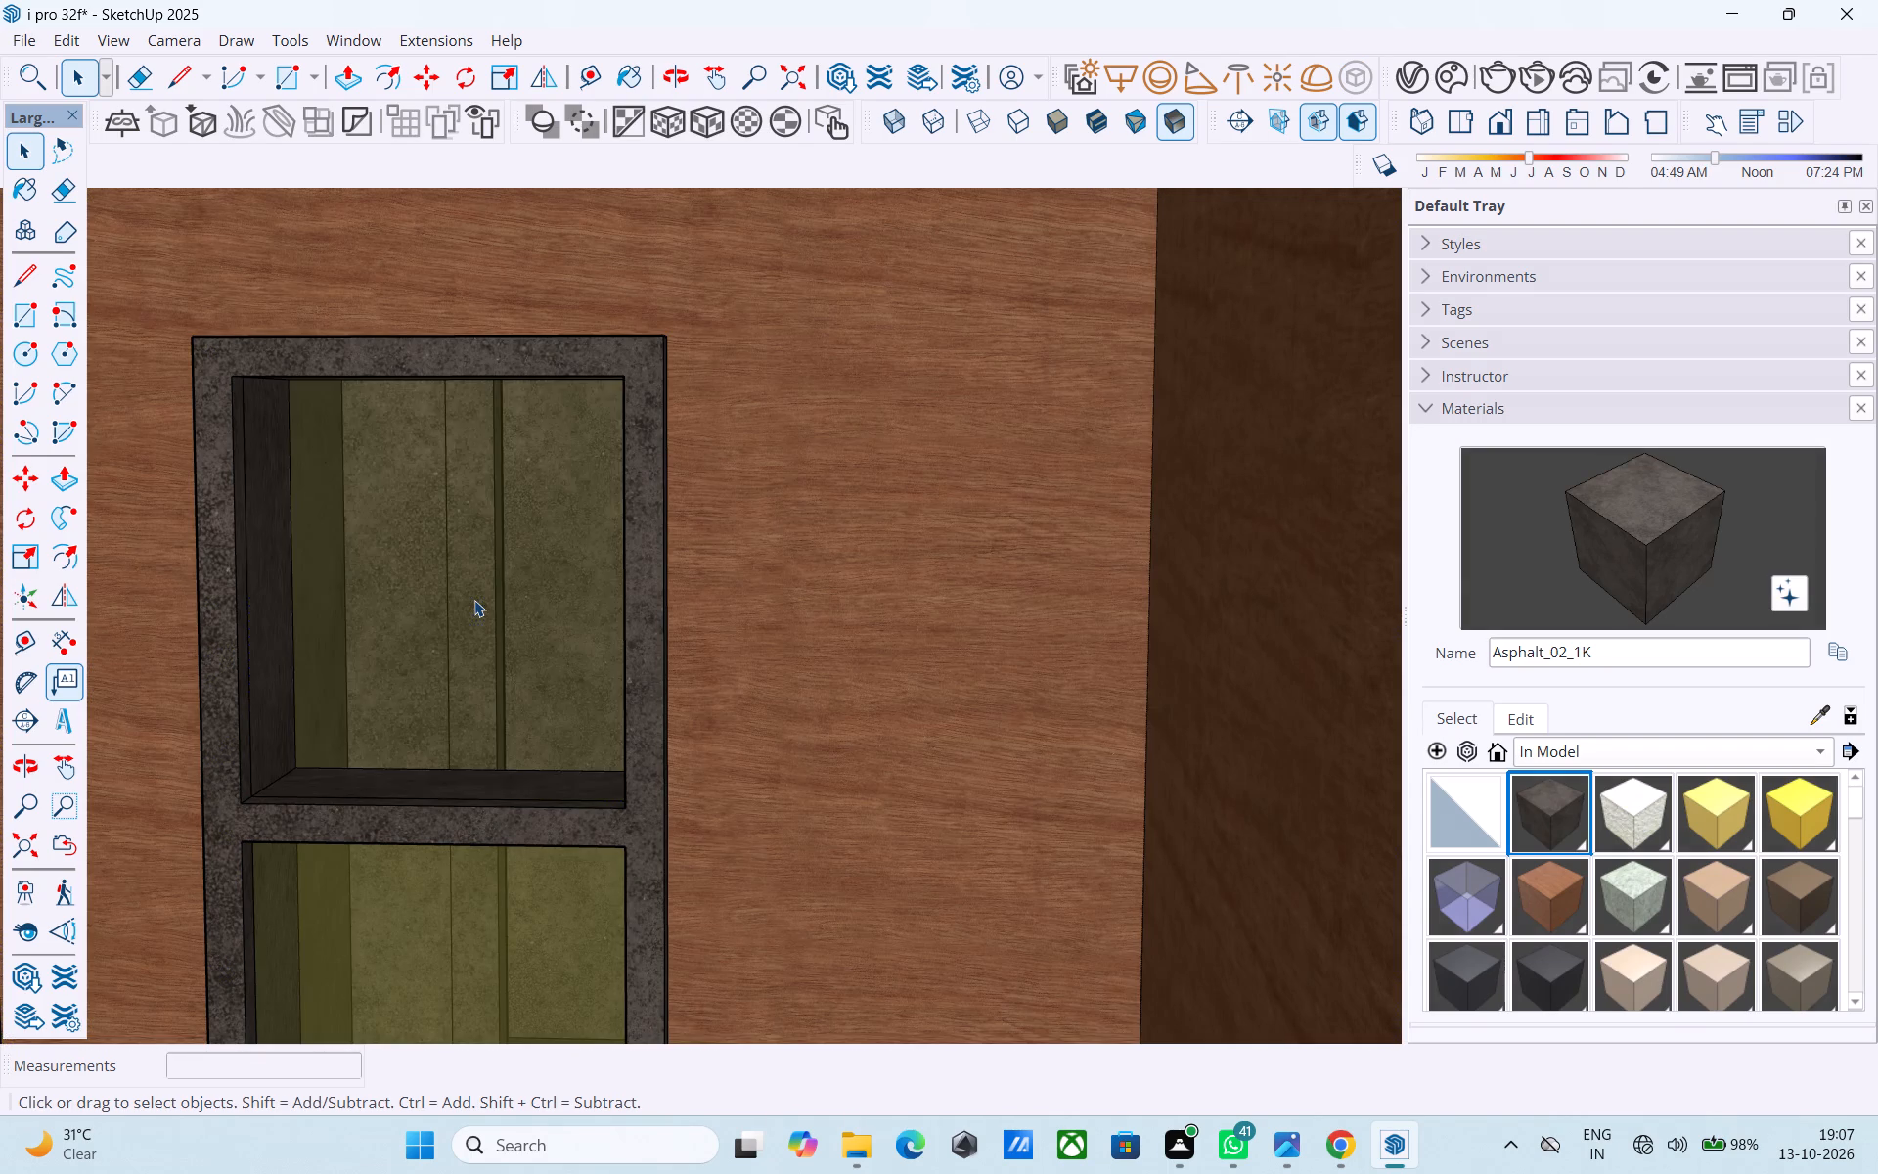
Paint the remaining inner face behind the window's upper opening with D03_Lemon_Mist.
left_click(474, 599)
middle_click_drag(468, 589, 477, 458)
left_click(1719, 807)
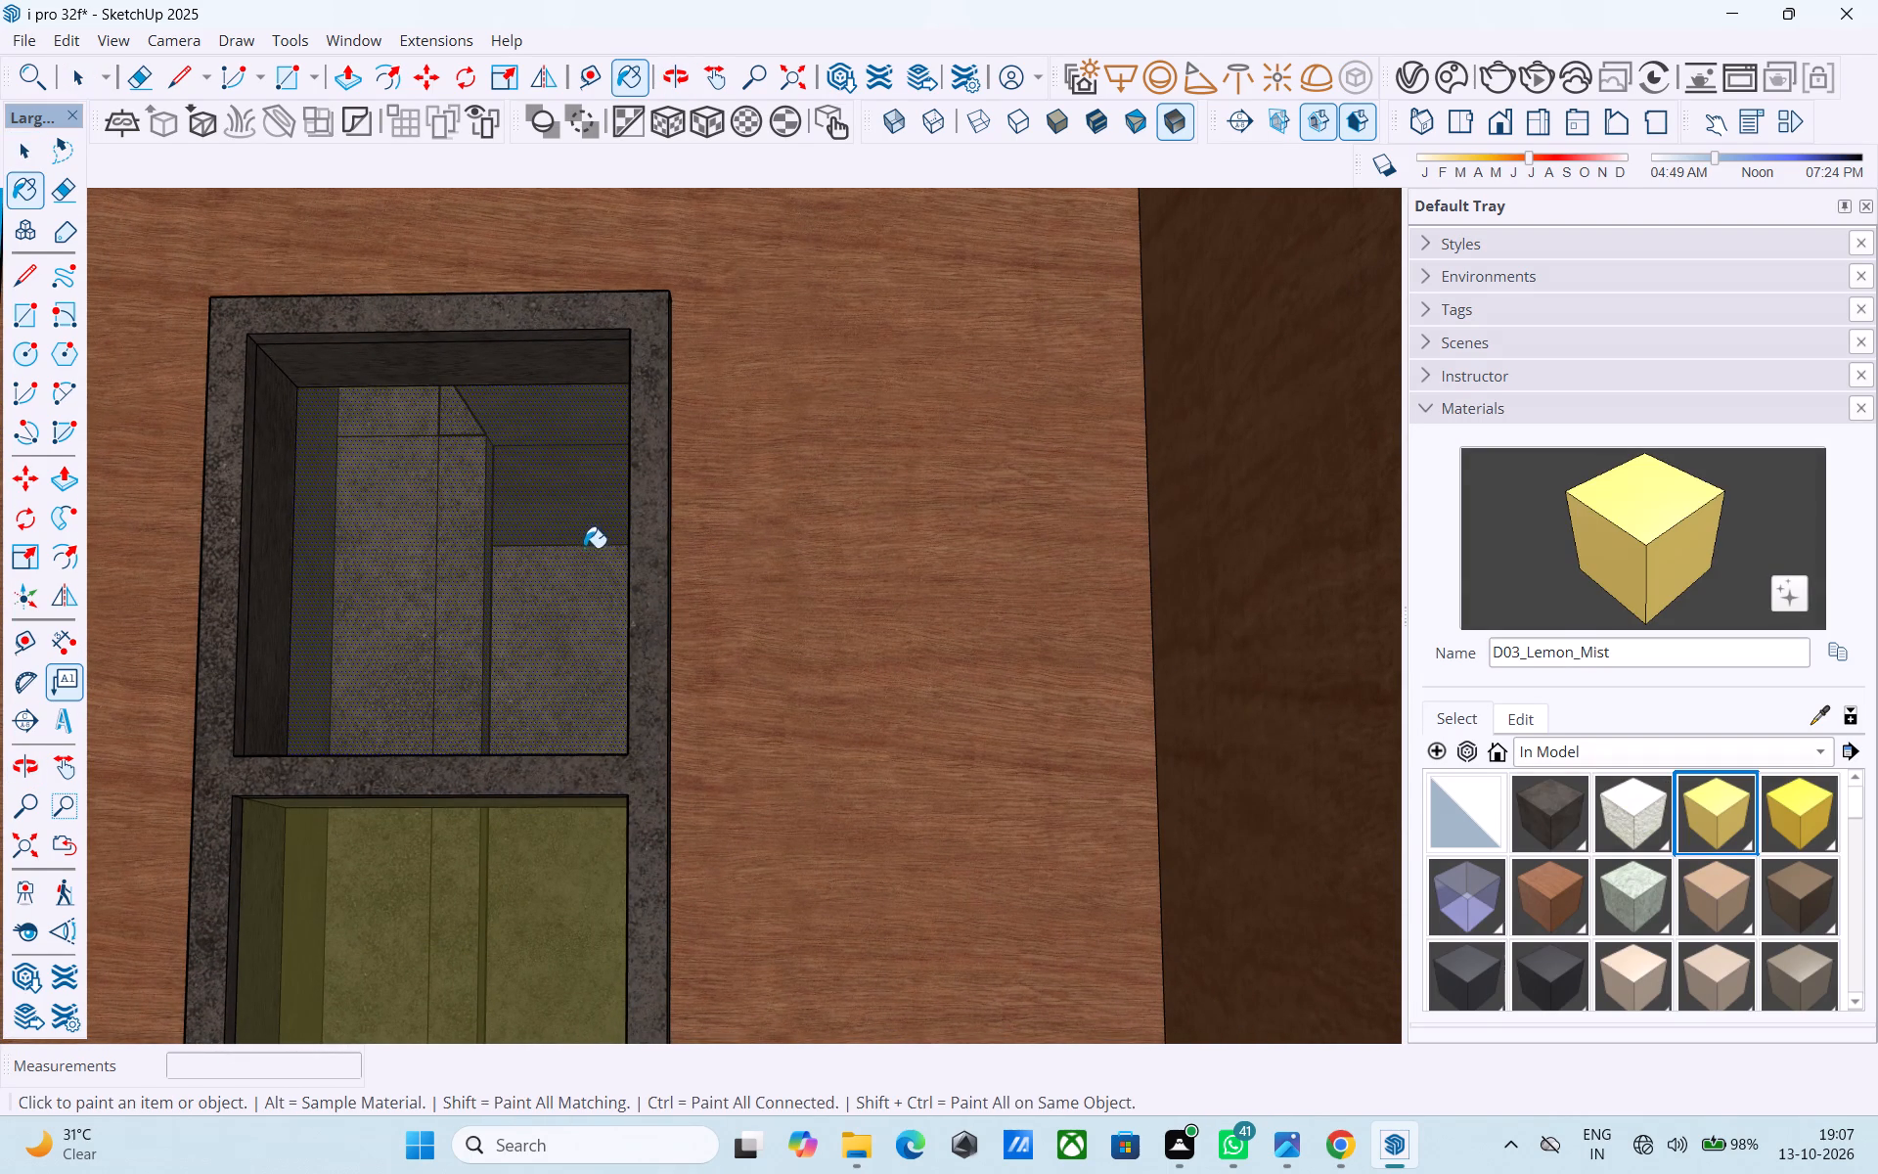
left_click(571, 541)
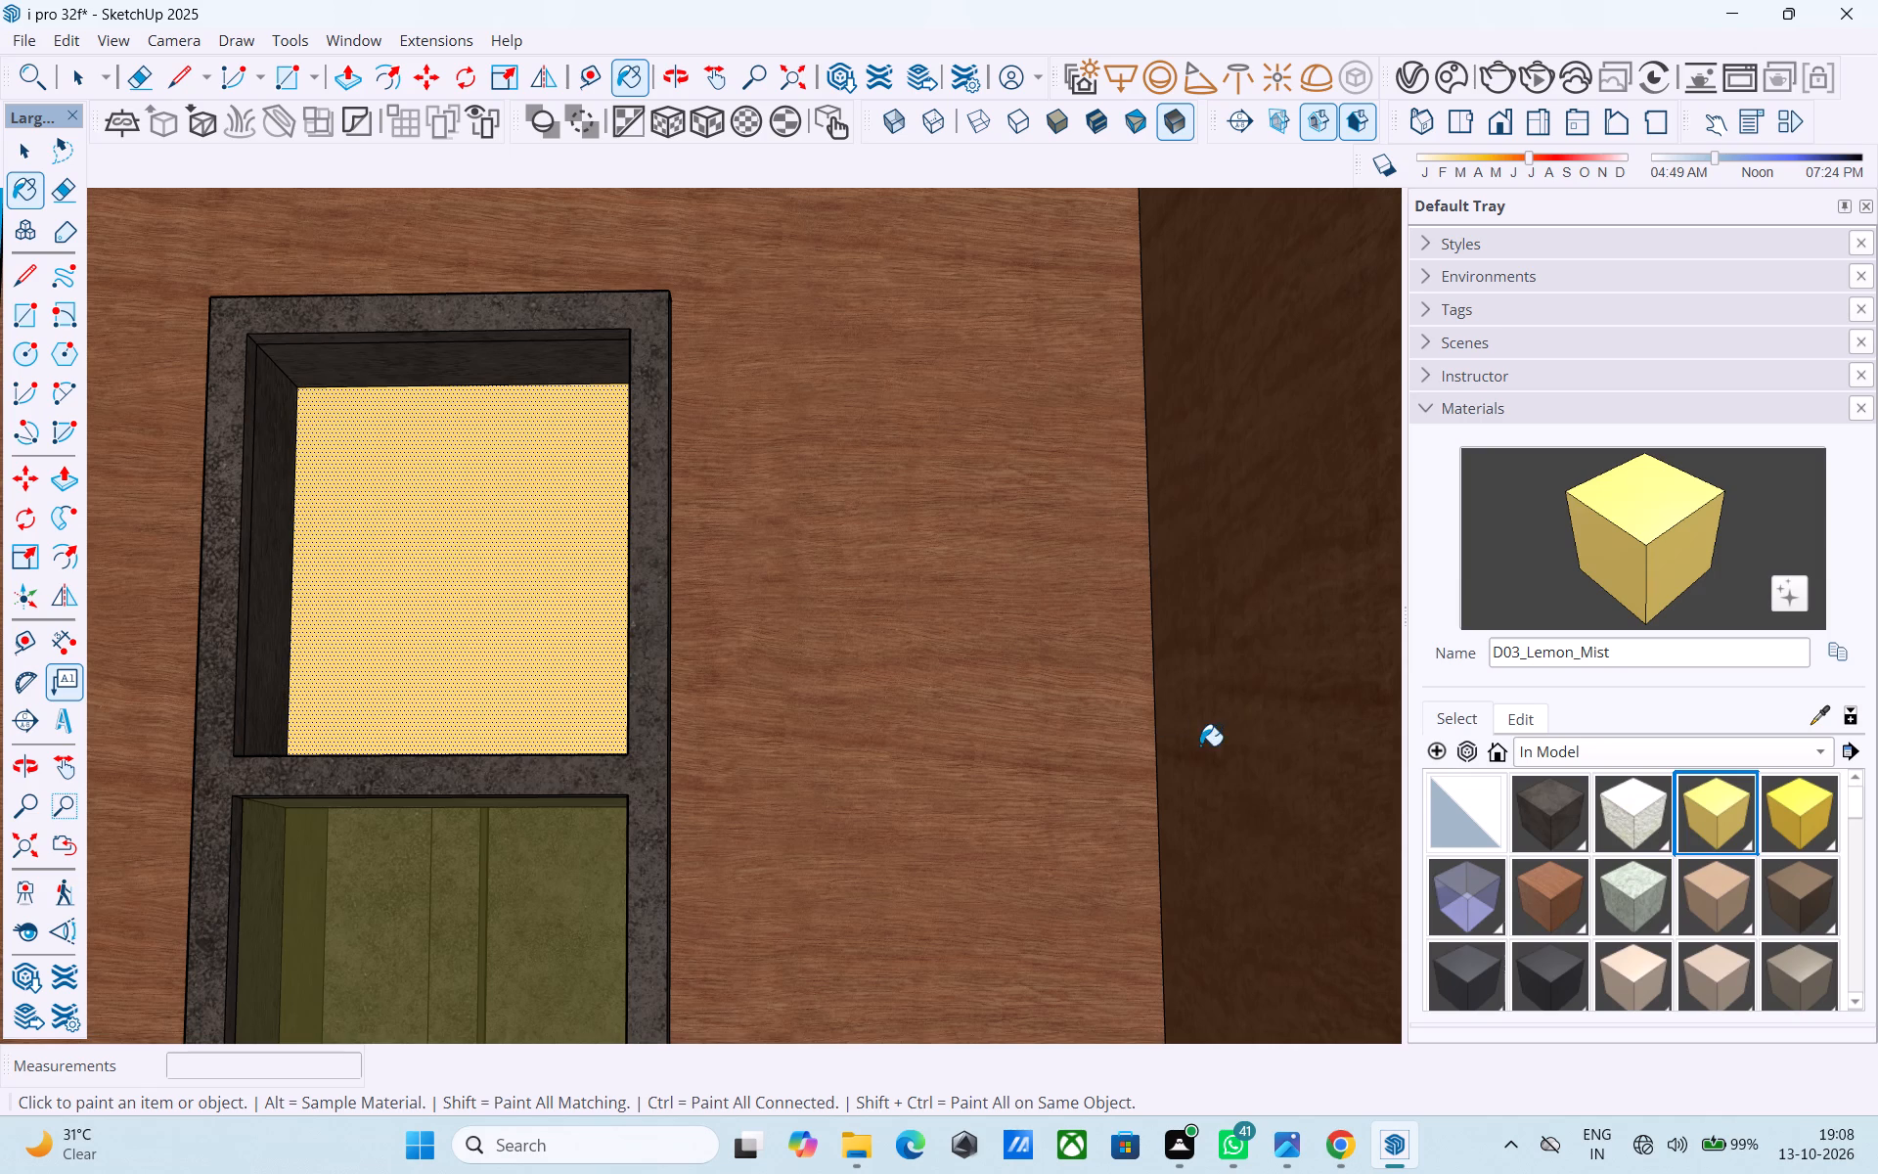
Draw a 2' 9" by 2' 6" rectangle across the front of the window's upper opening and paint it with Glass_Basic_01.
key("r")
left_click(254, 347)
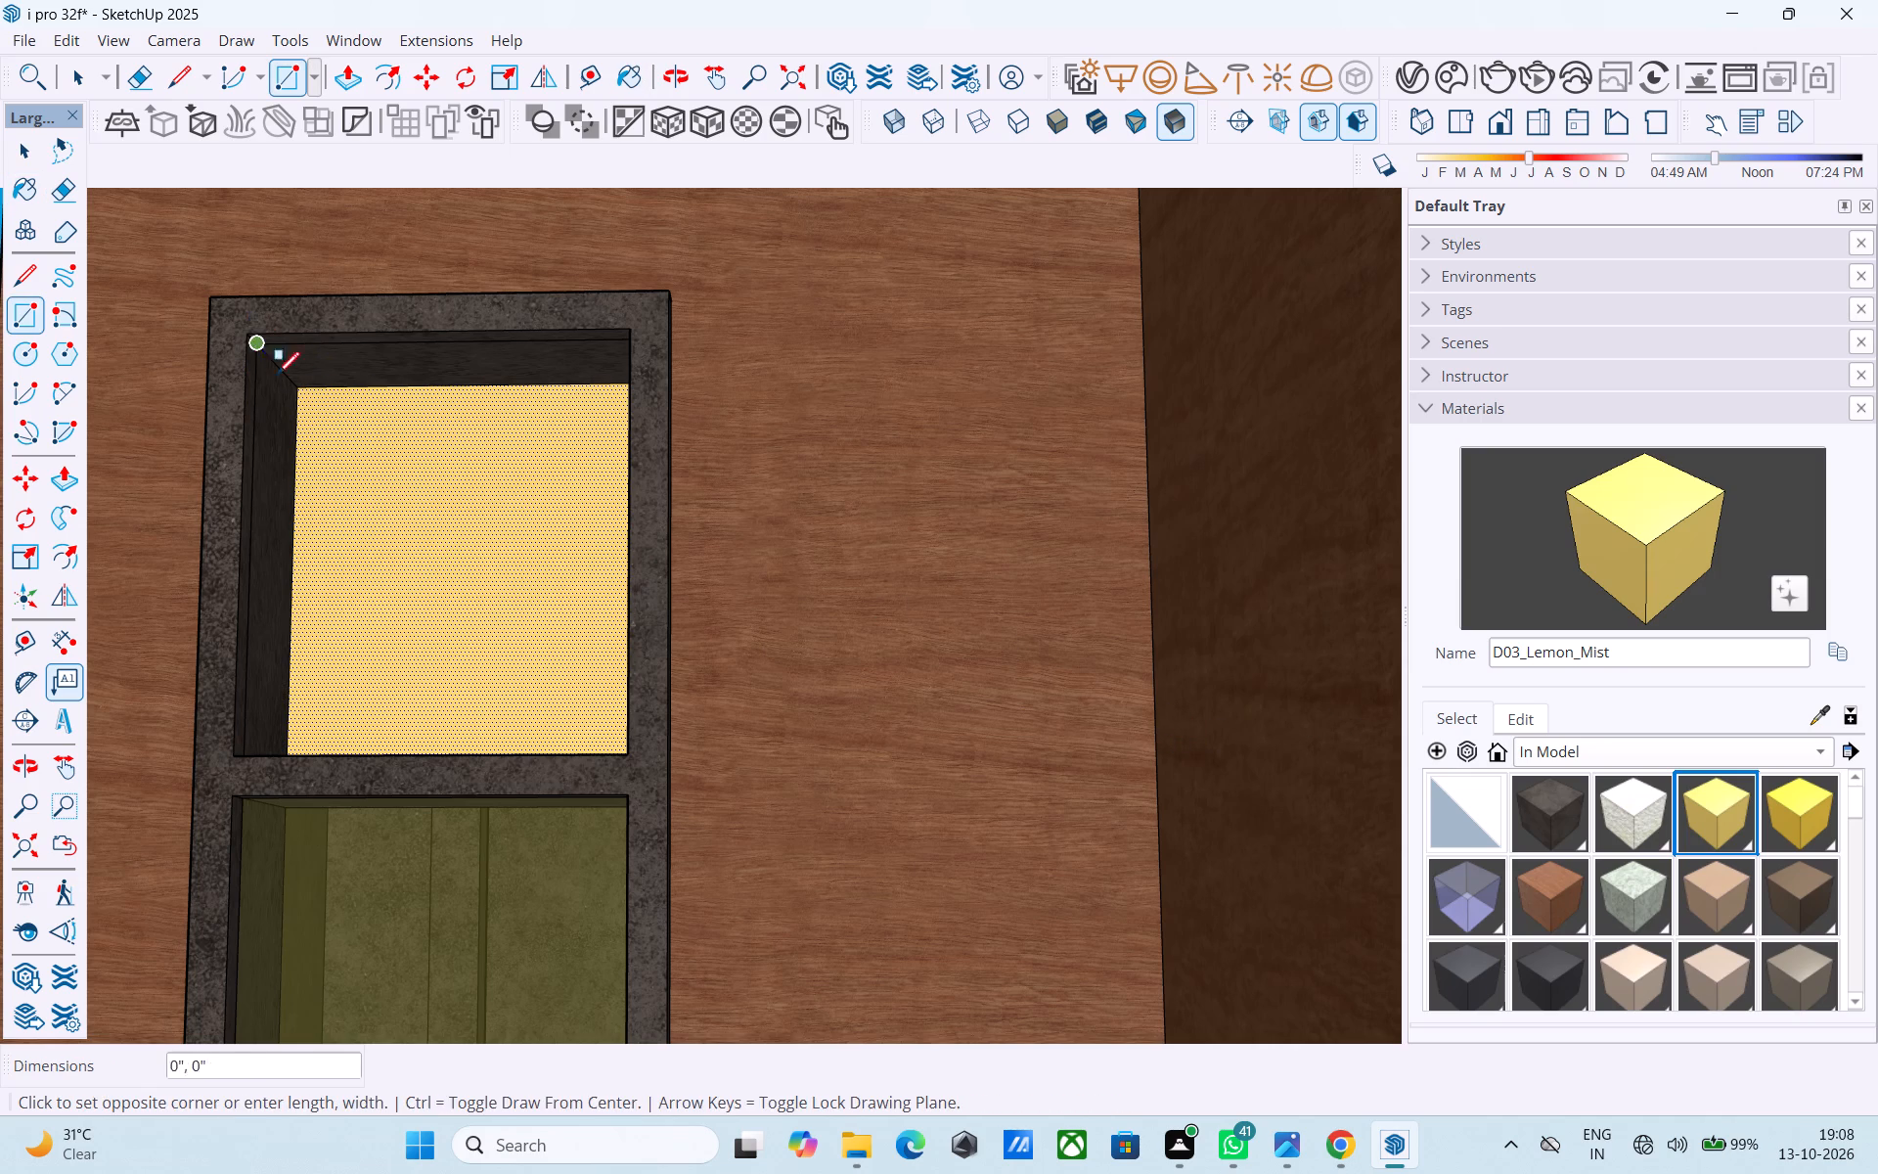
middle_click_drag(317, 438, 676, 711)
scroll(675, 716, "up", 3)
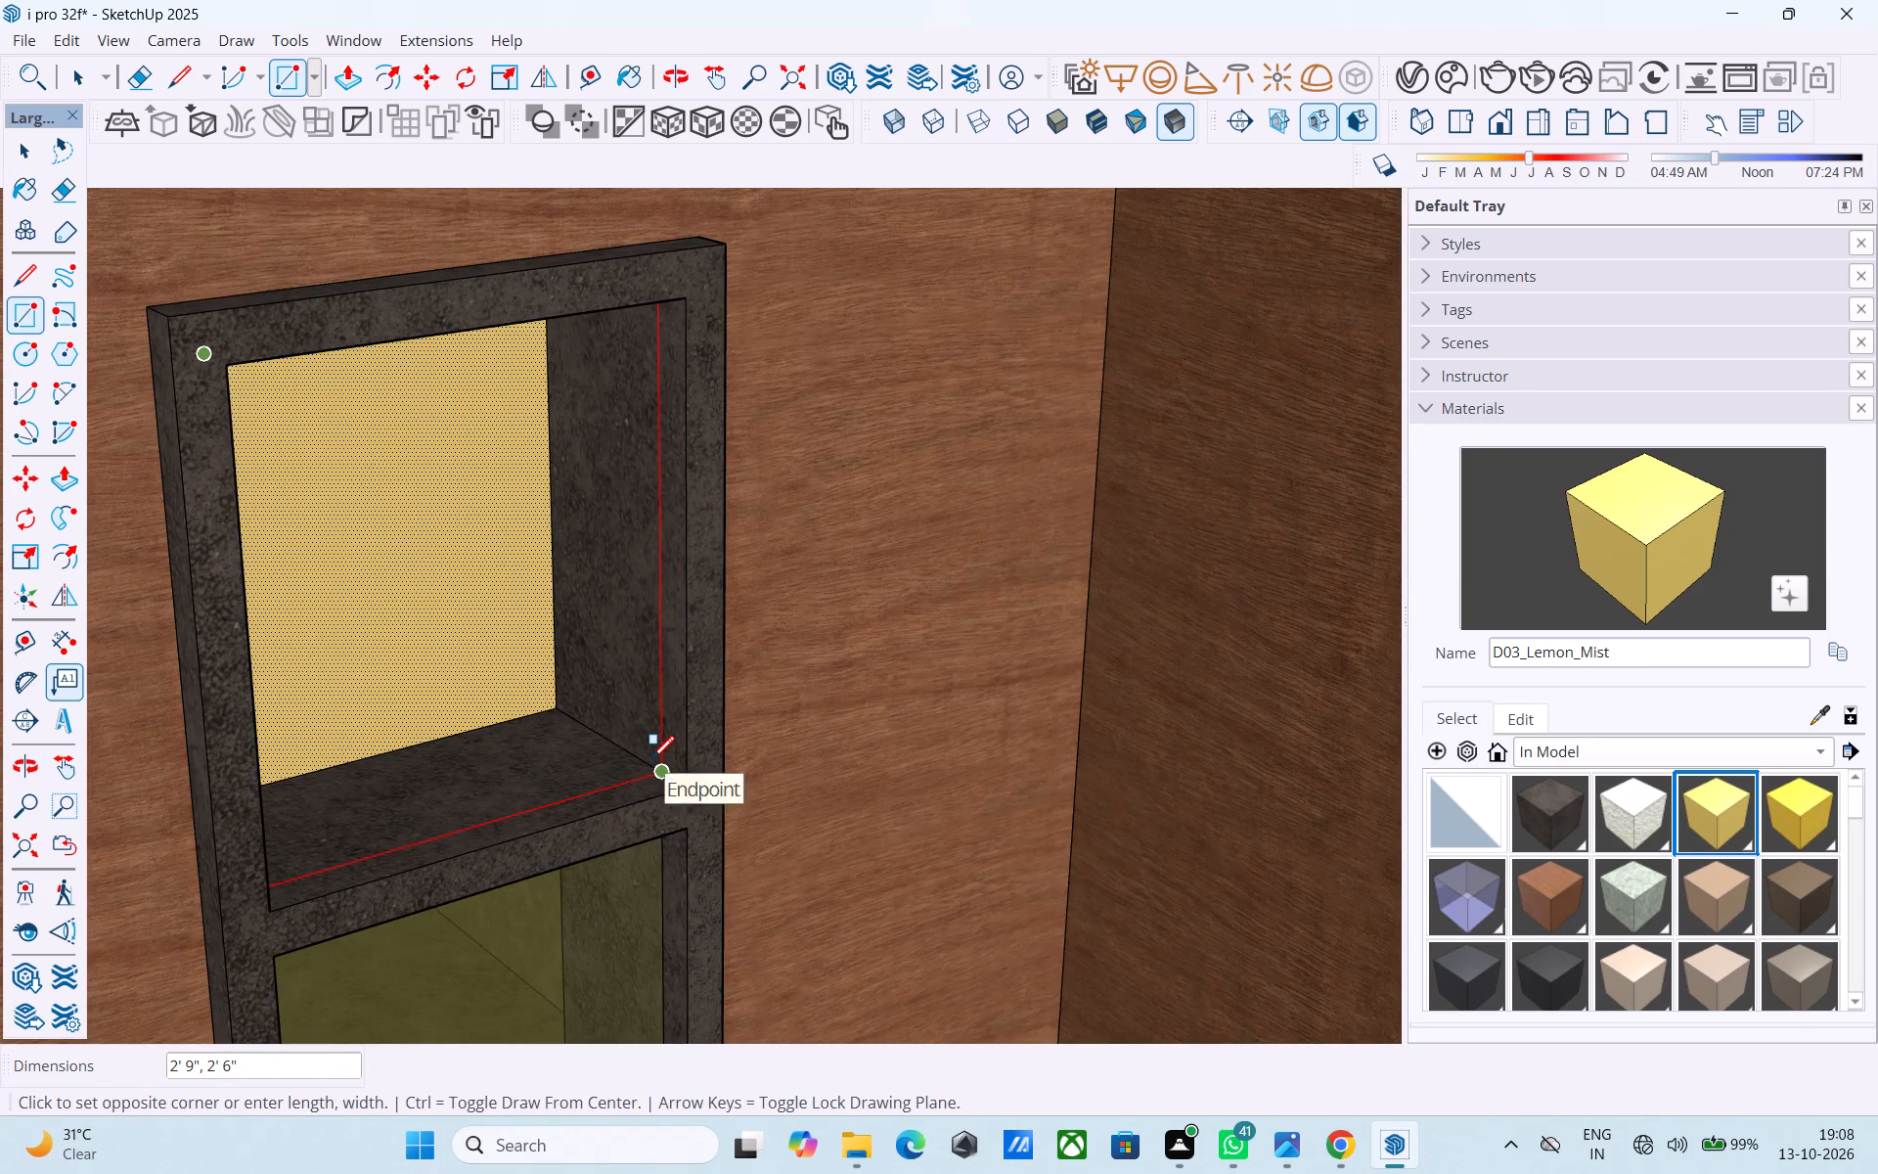
left_click(651, 761)
left_click(1484, 907)
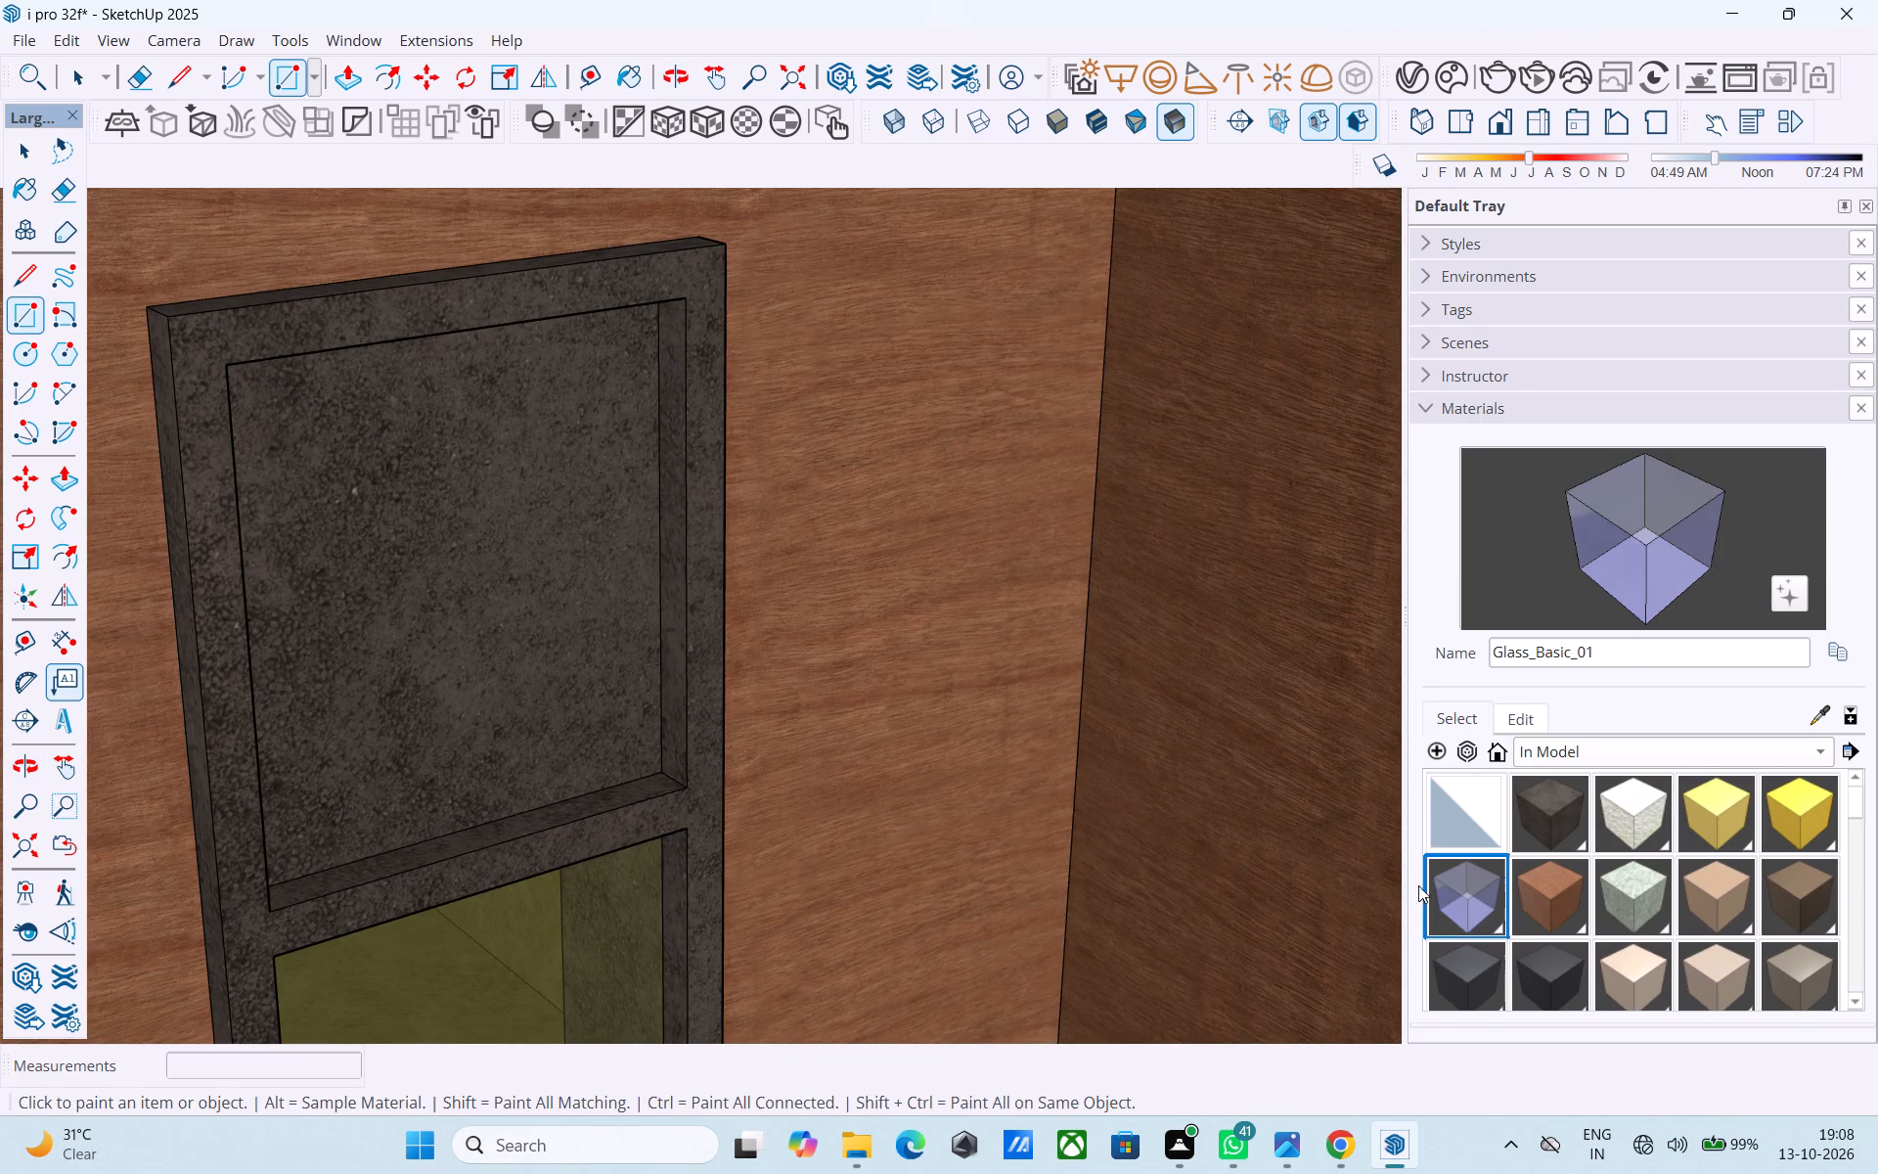
left_click(435, 553)
middle_click_drag(674, 618, 367, 449)
scroll(366, 440, "down", 7)
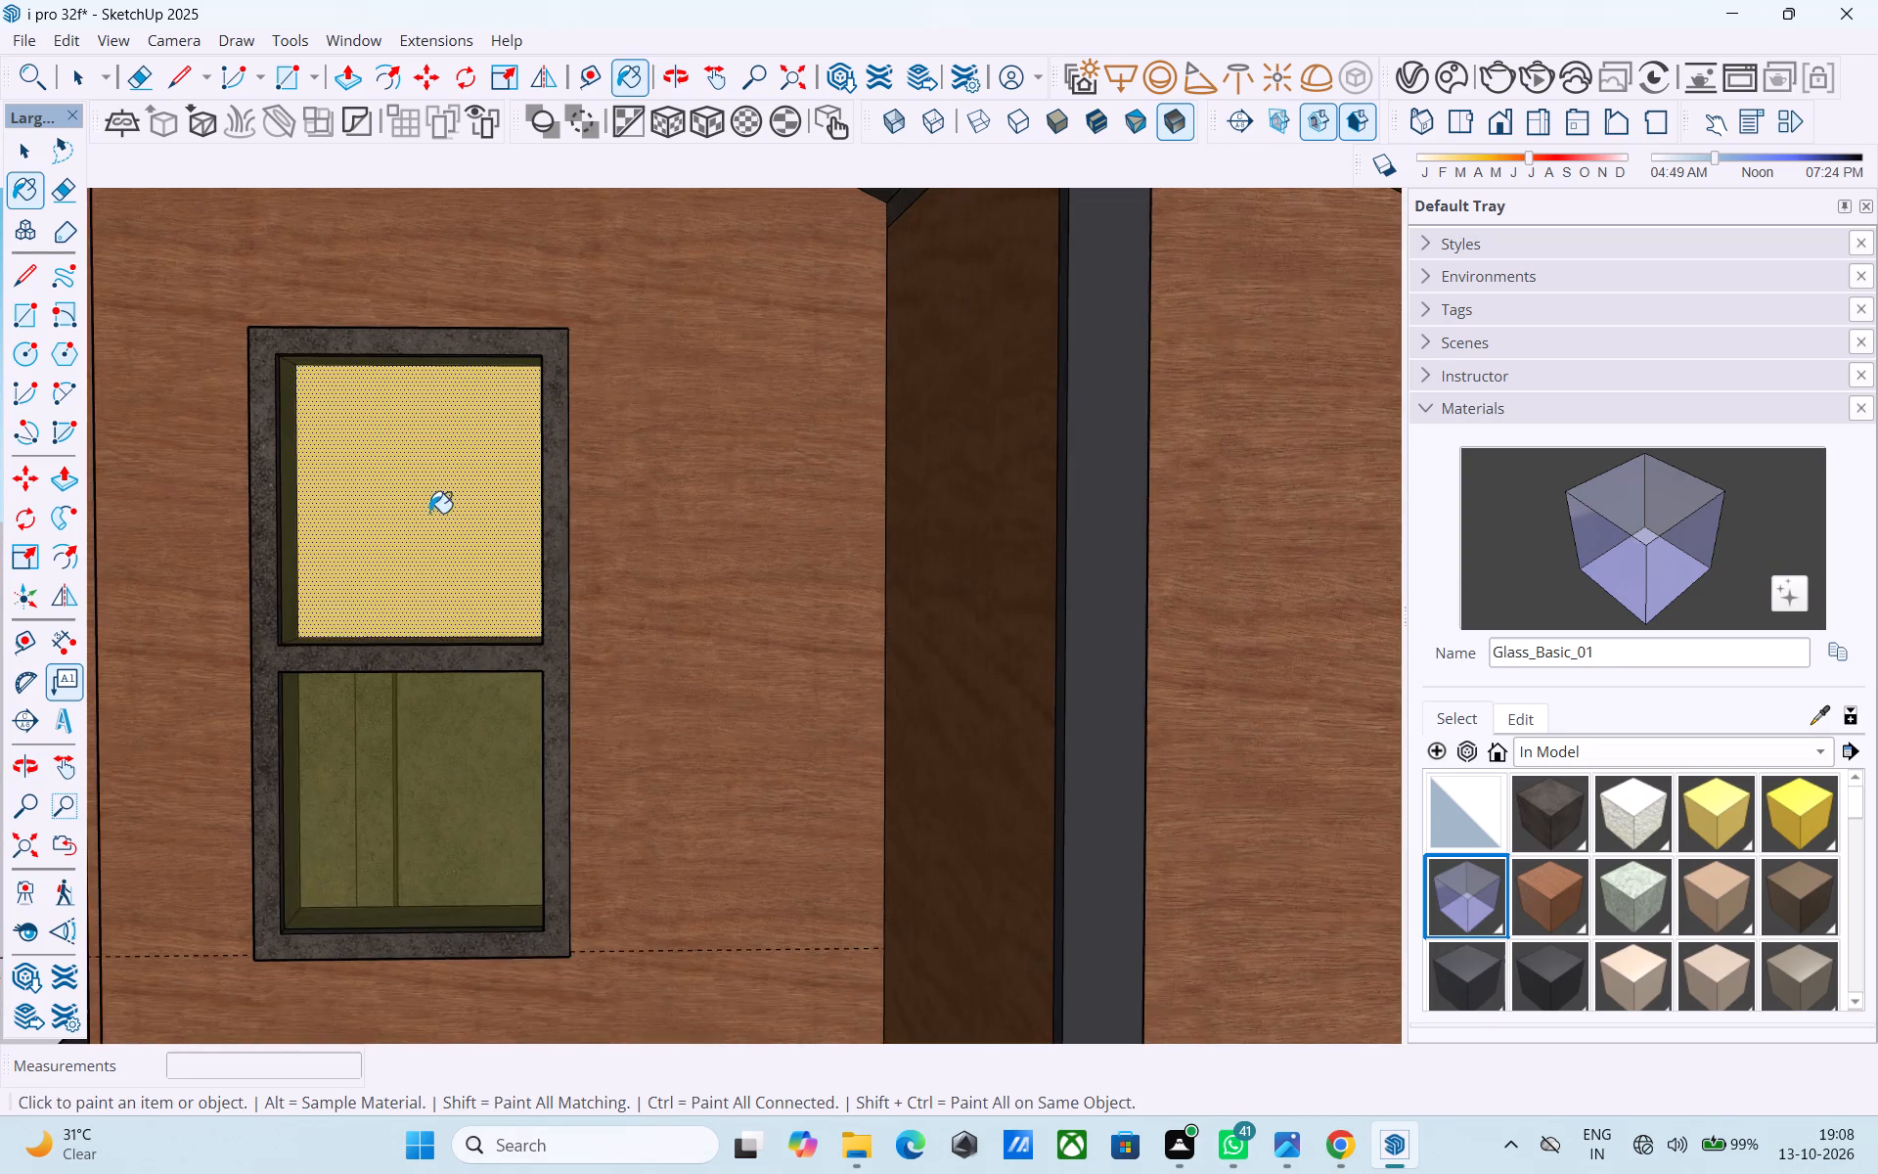
Delete the front glass face of the lower pane in the upper-floor two-pane window.
scroll(437, 495, "up", 1)
key("space")
left_click(434, 716)
key("Delete")
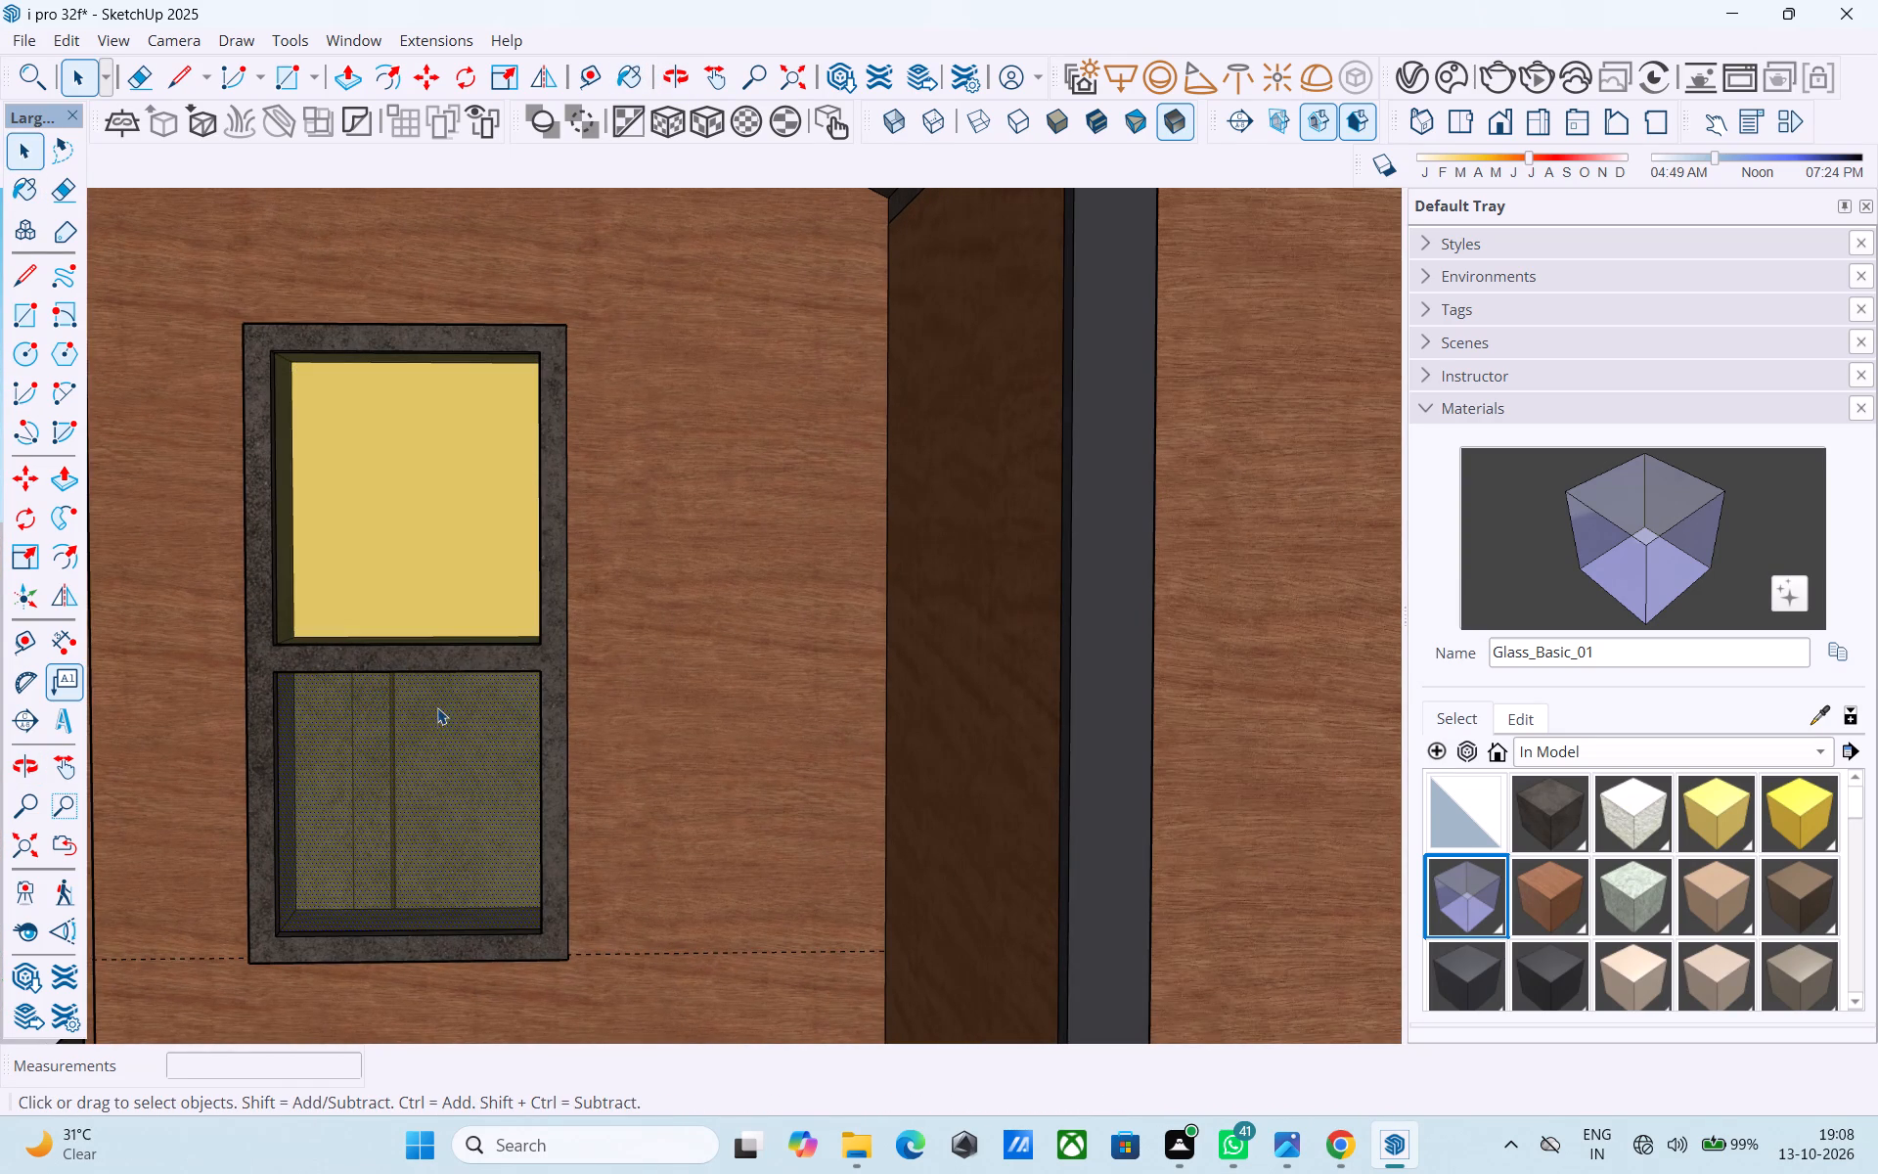
Draw a rectangle between opposite inner back corners of the window's lower opening.
middle_click_drag(410, 724, 705, 695)
scroll(423, 561, "up", 1)
key("r")
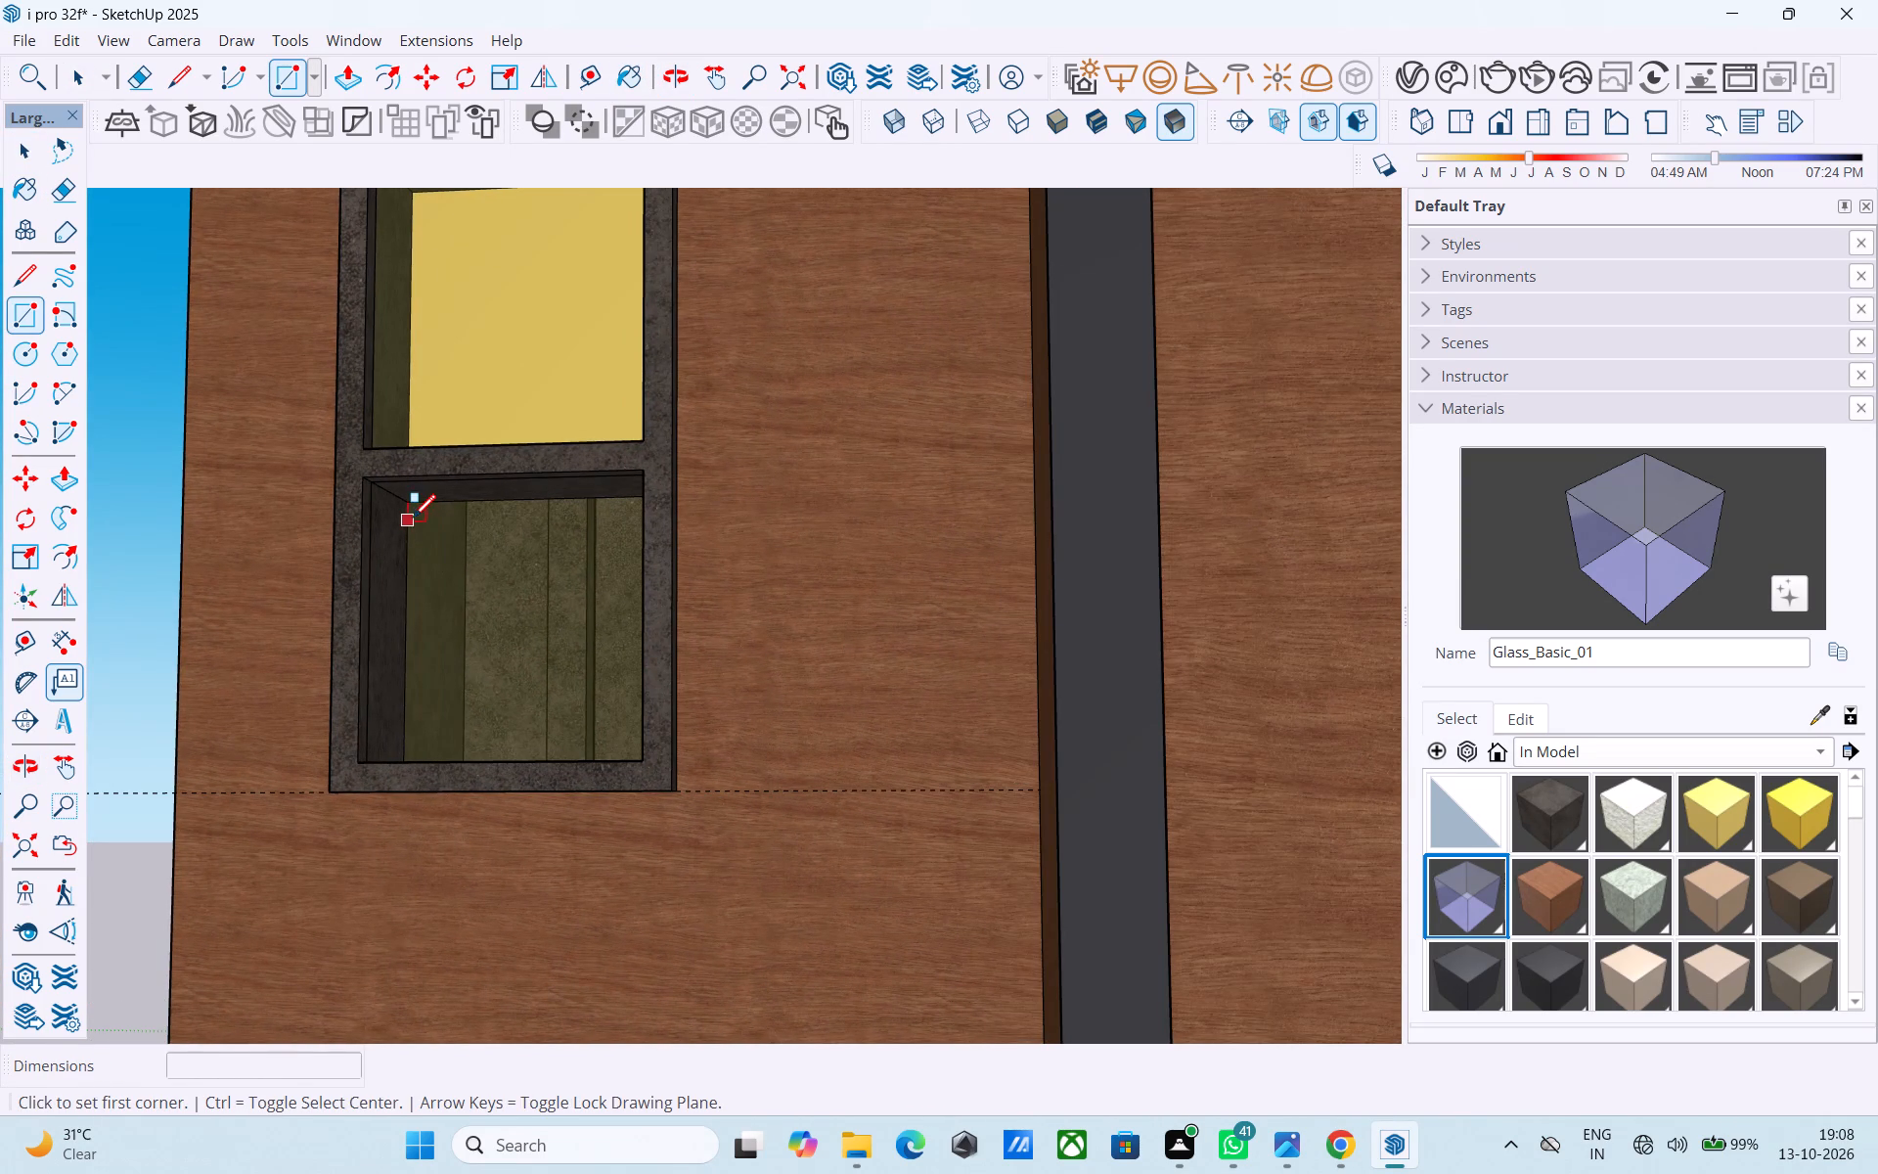
left_click(413, 514)
middle_click_drag(563, 676, 637, 747)
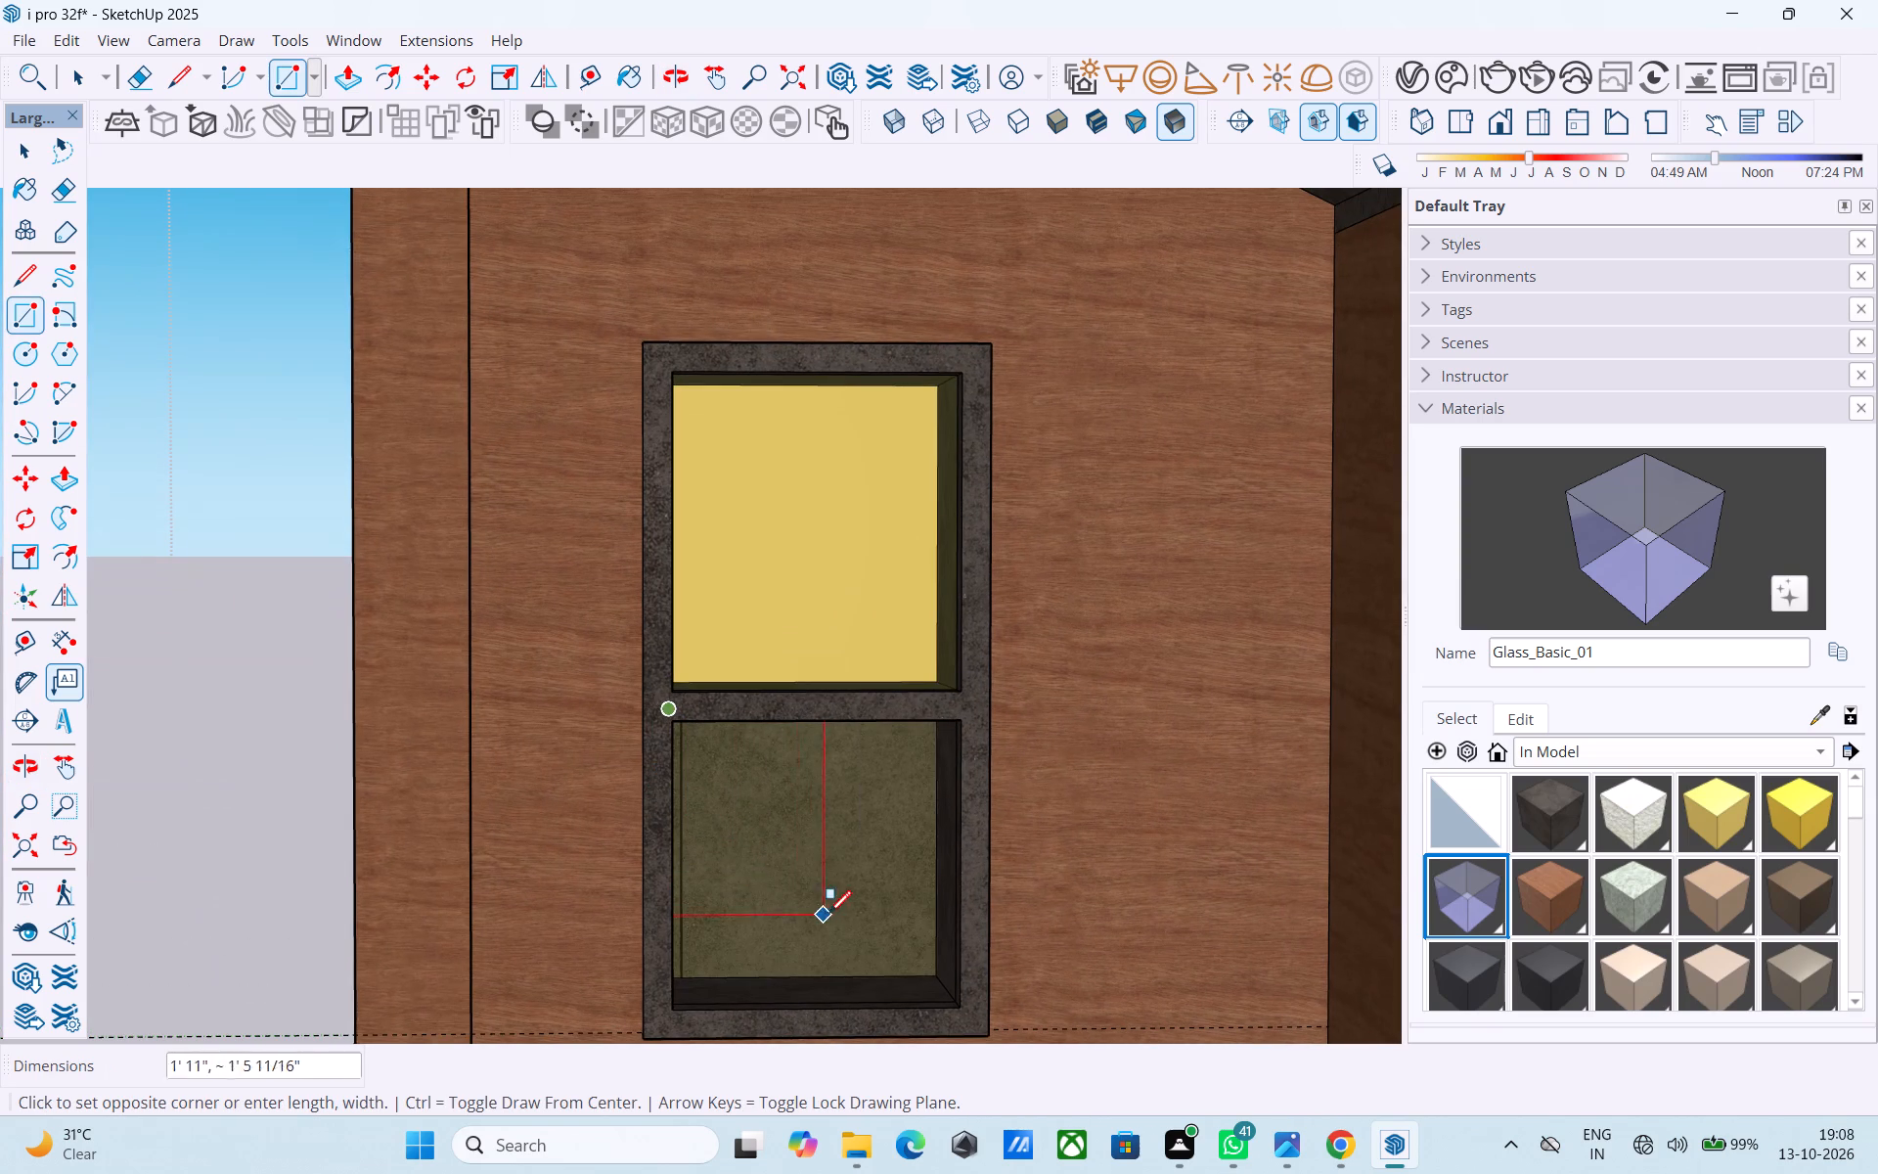
left_click(930, 975)
key("space")
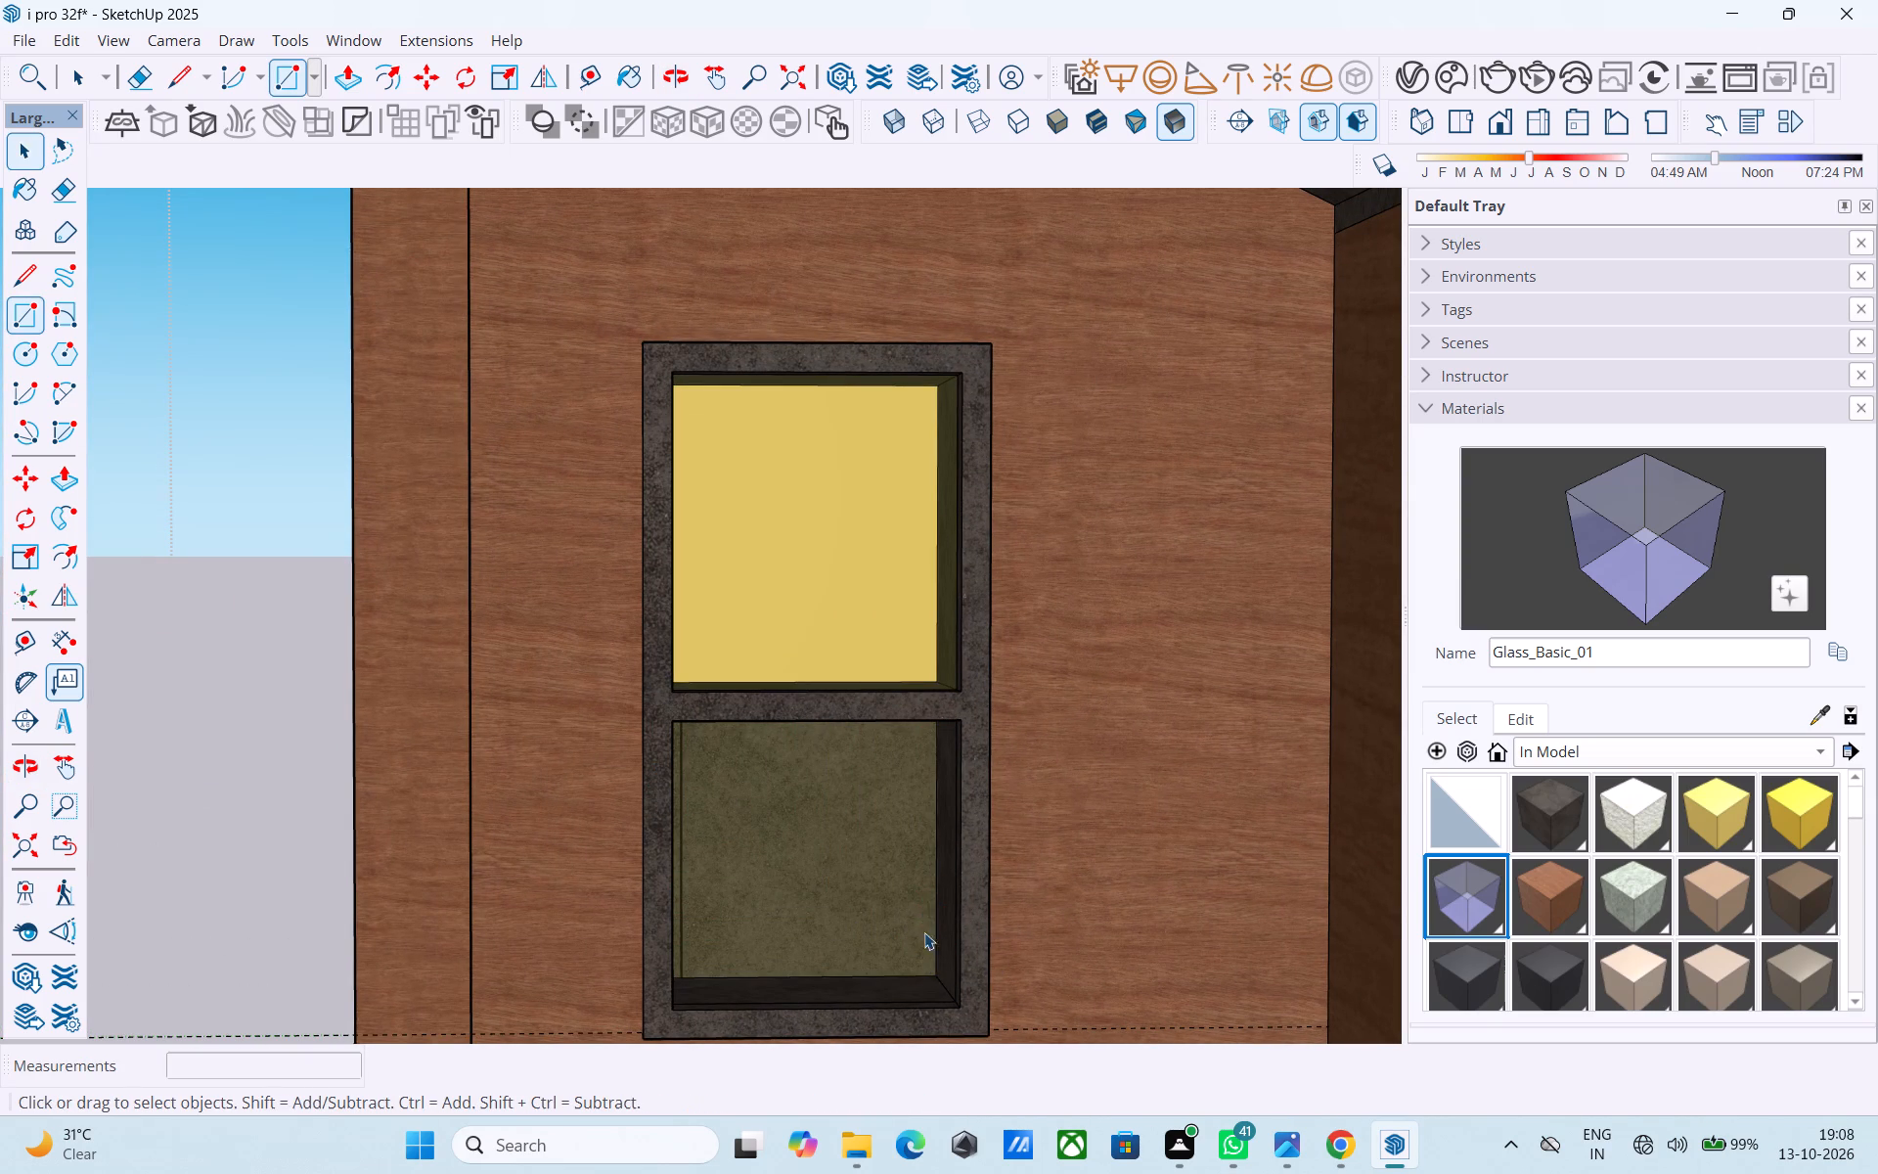
Reset the inner face behind the window's lower opening to the Default material and paint it with D03_Lemon_Mist.
left_click(908, 917)
left_click(1486, 814)
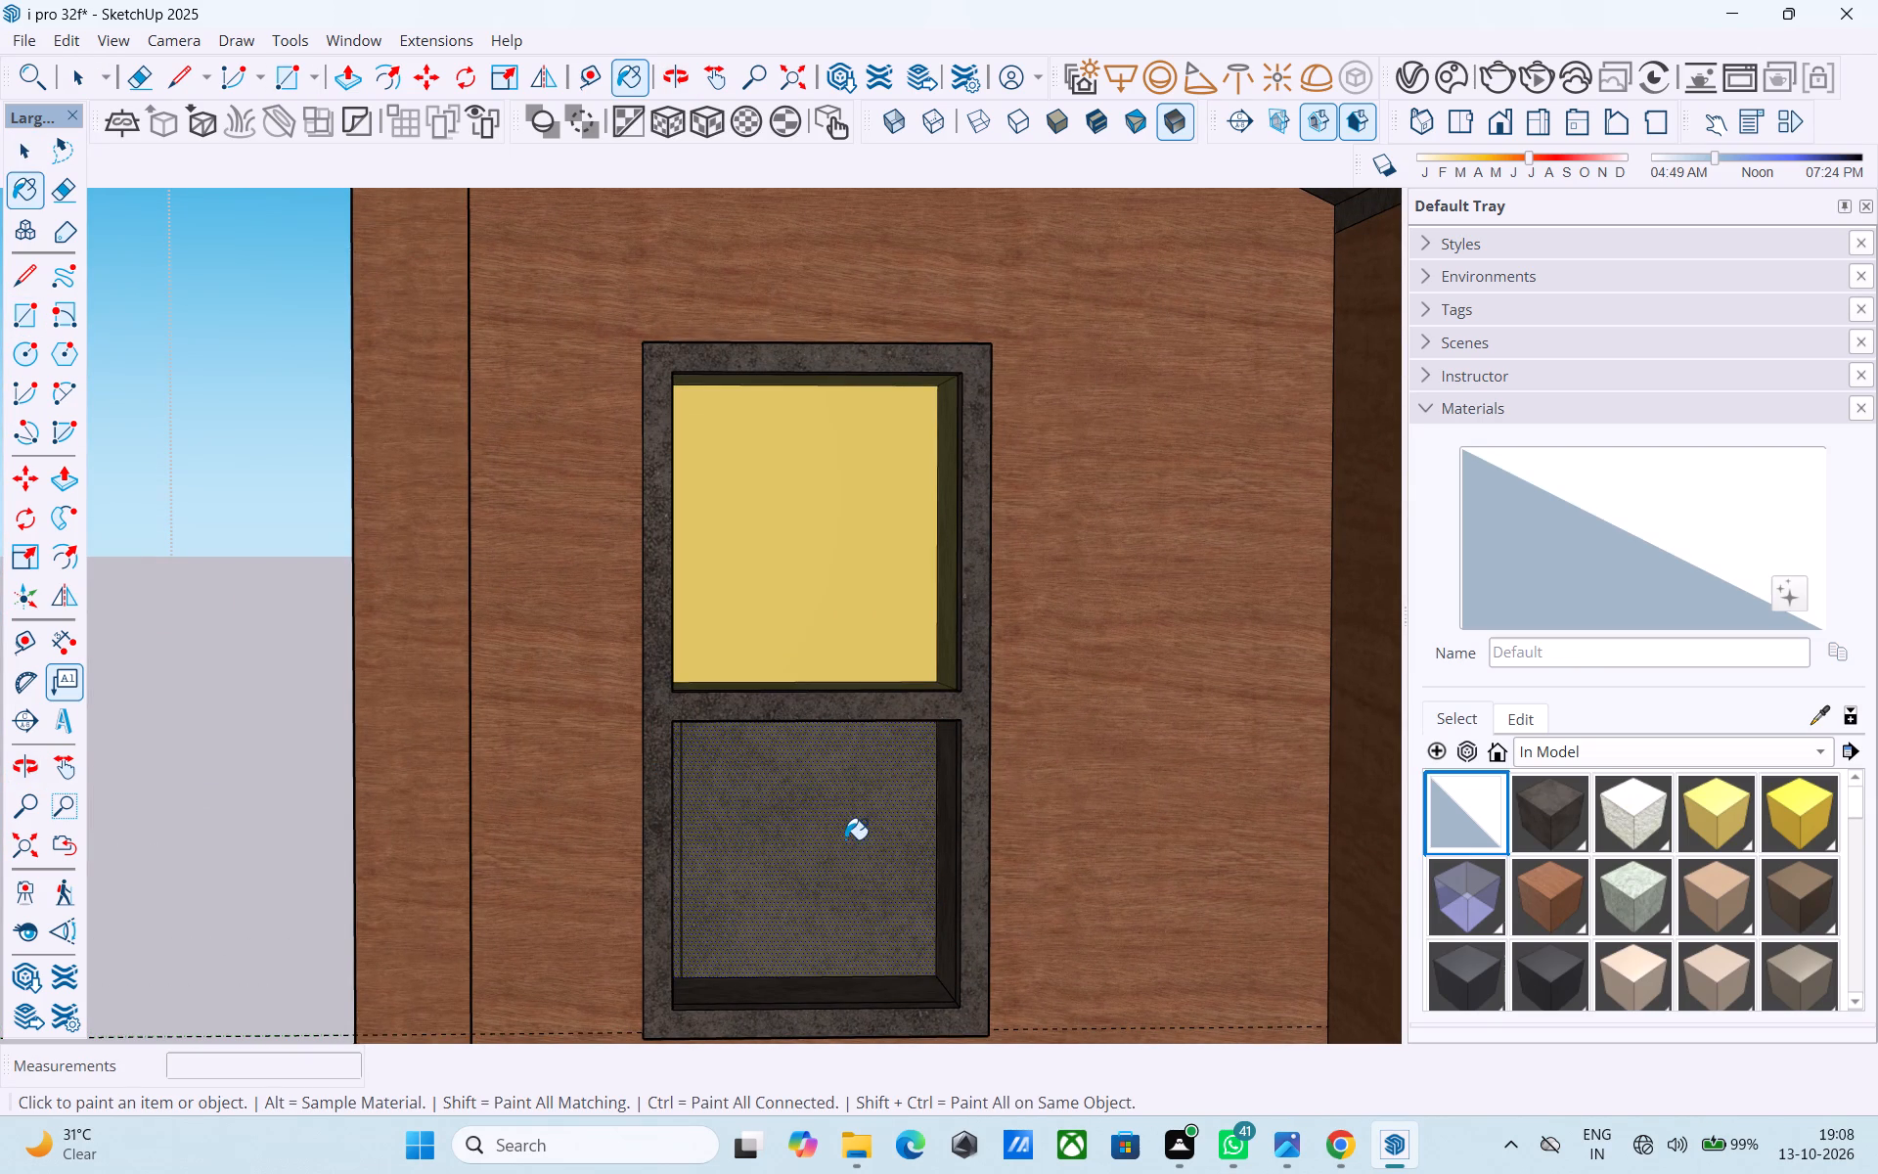
left_click(845, 839)
left_click(1717, 814)
left_click(796, 846)
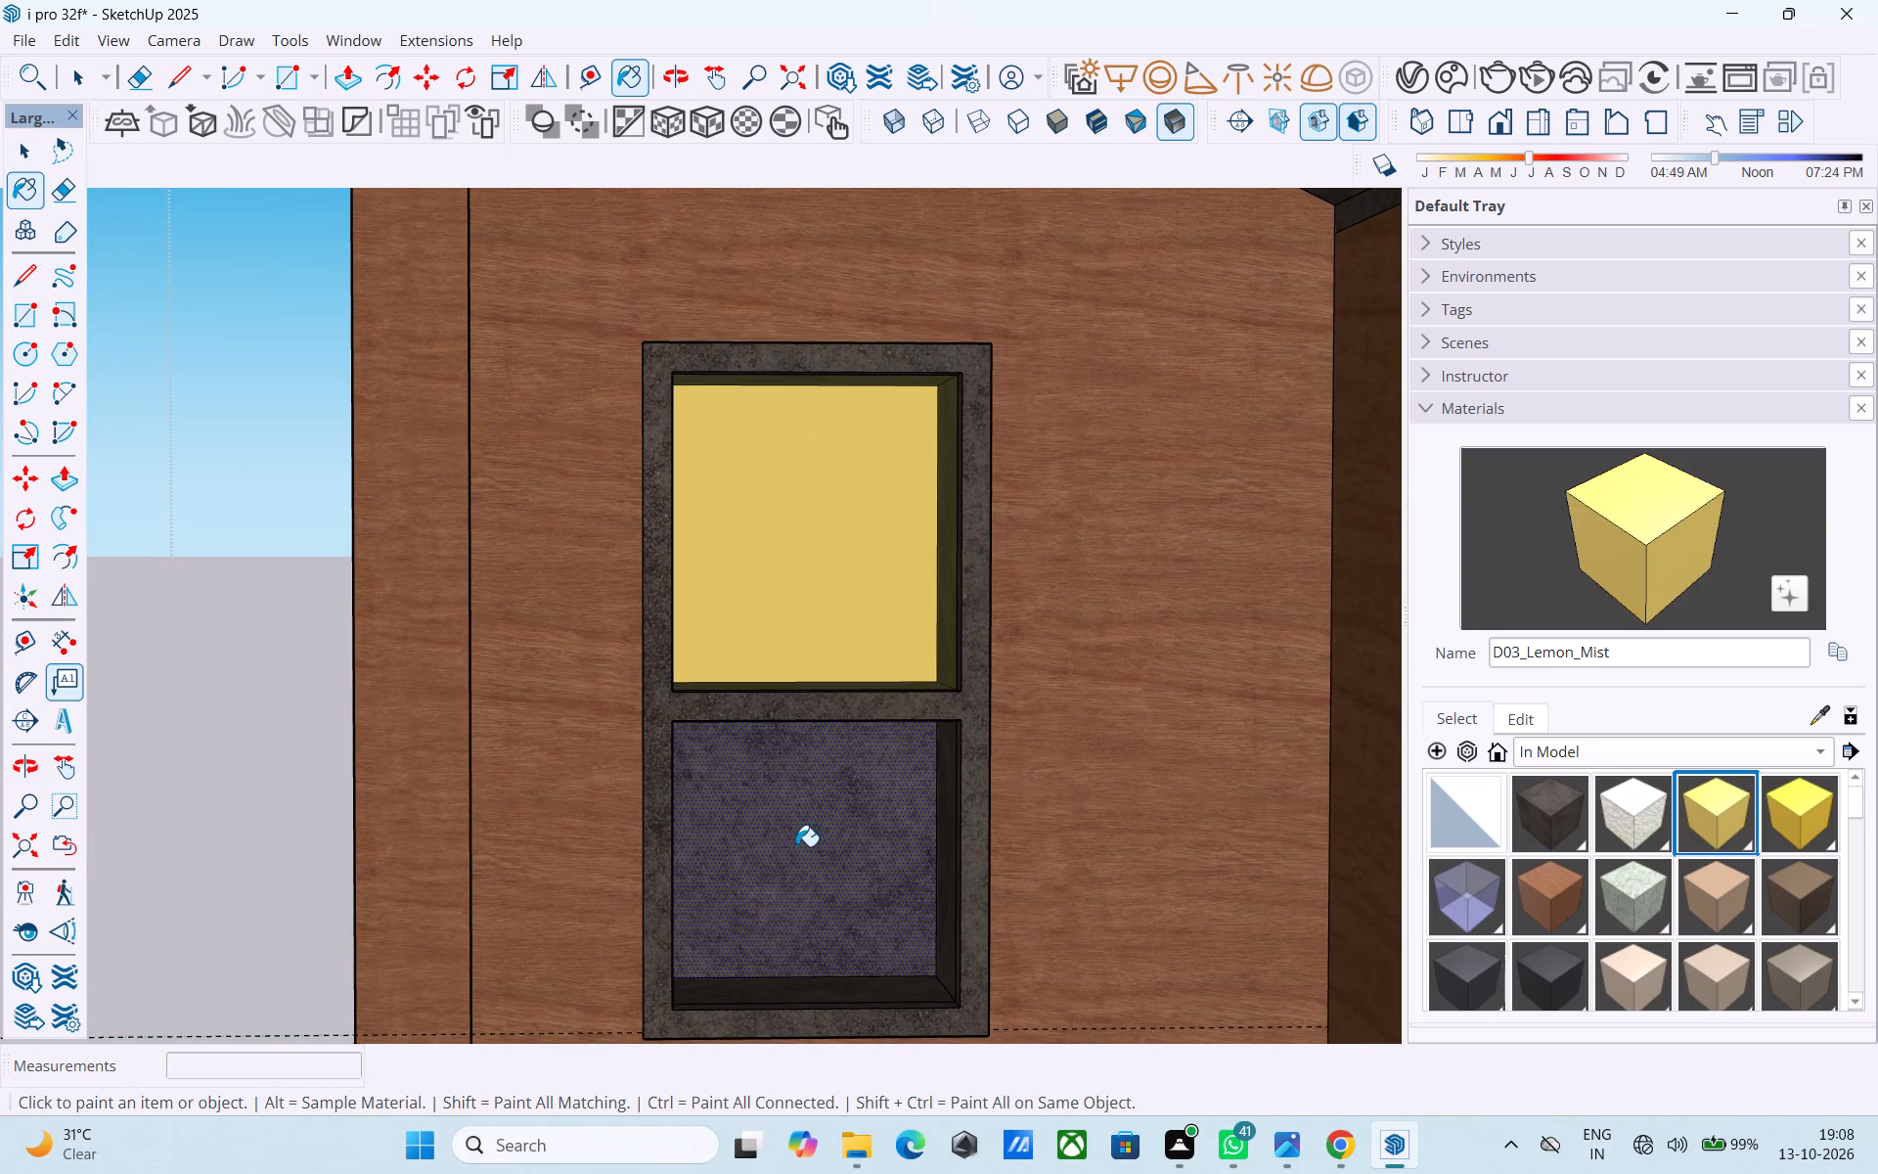
Draw a 2' 6" by 2' 6" rectangle across the front of the window's lower opening and paint it with Glass_Basic_01.
middle_click_drag(787, 843, 669, 812)
middle_click_drag(491, 780, 601, 801, "shift")
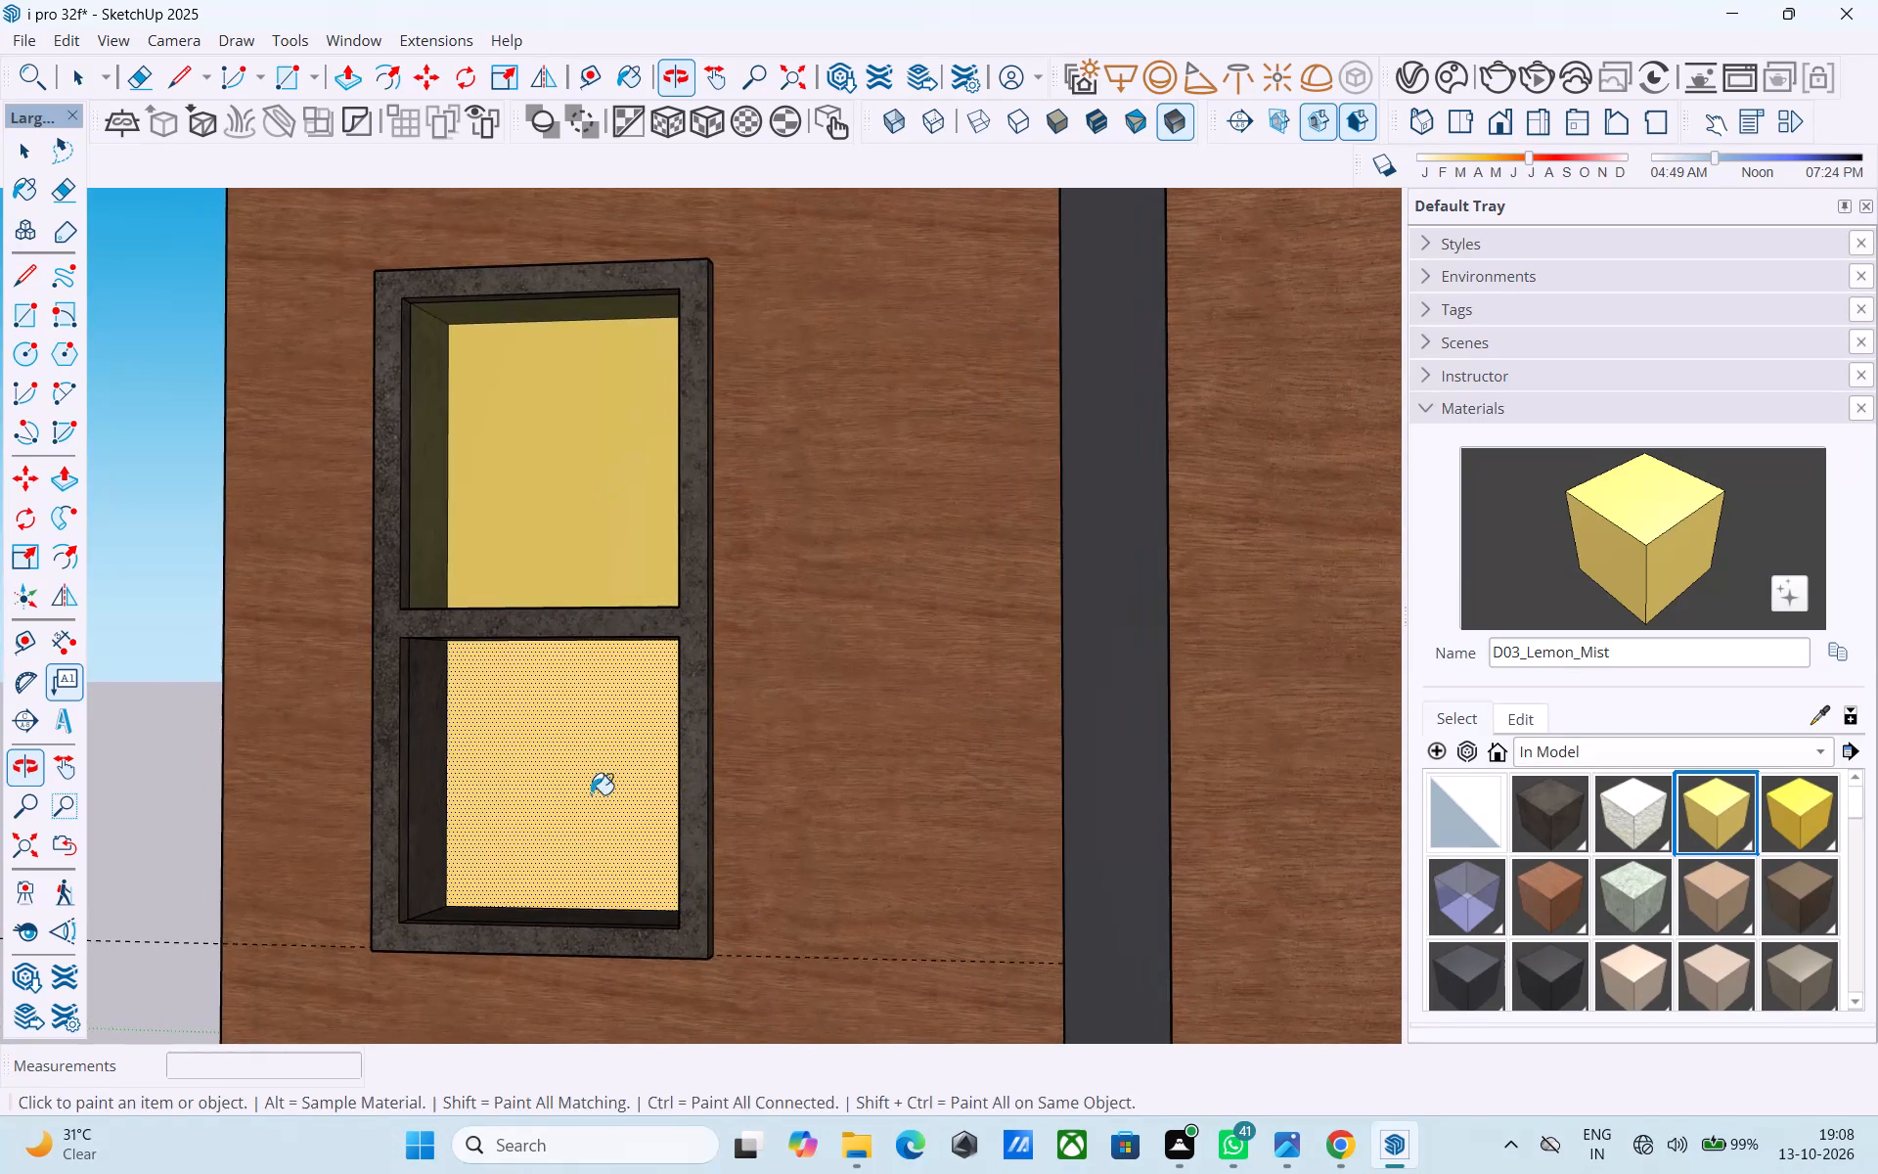
key("r")
middle_click_drag(368, 674, 356, 625)
scroll(371, 594, "up", 8)
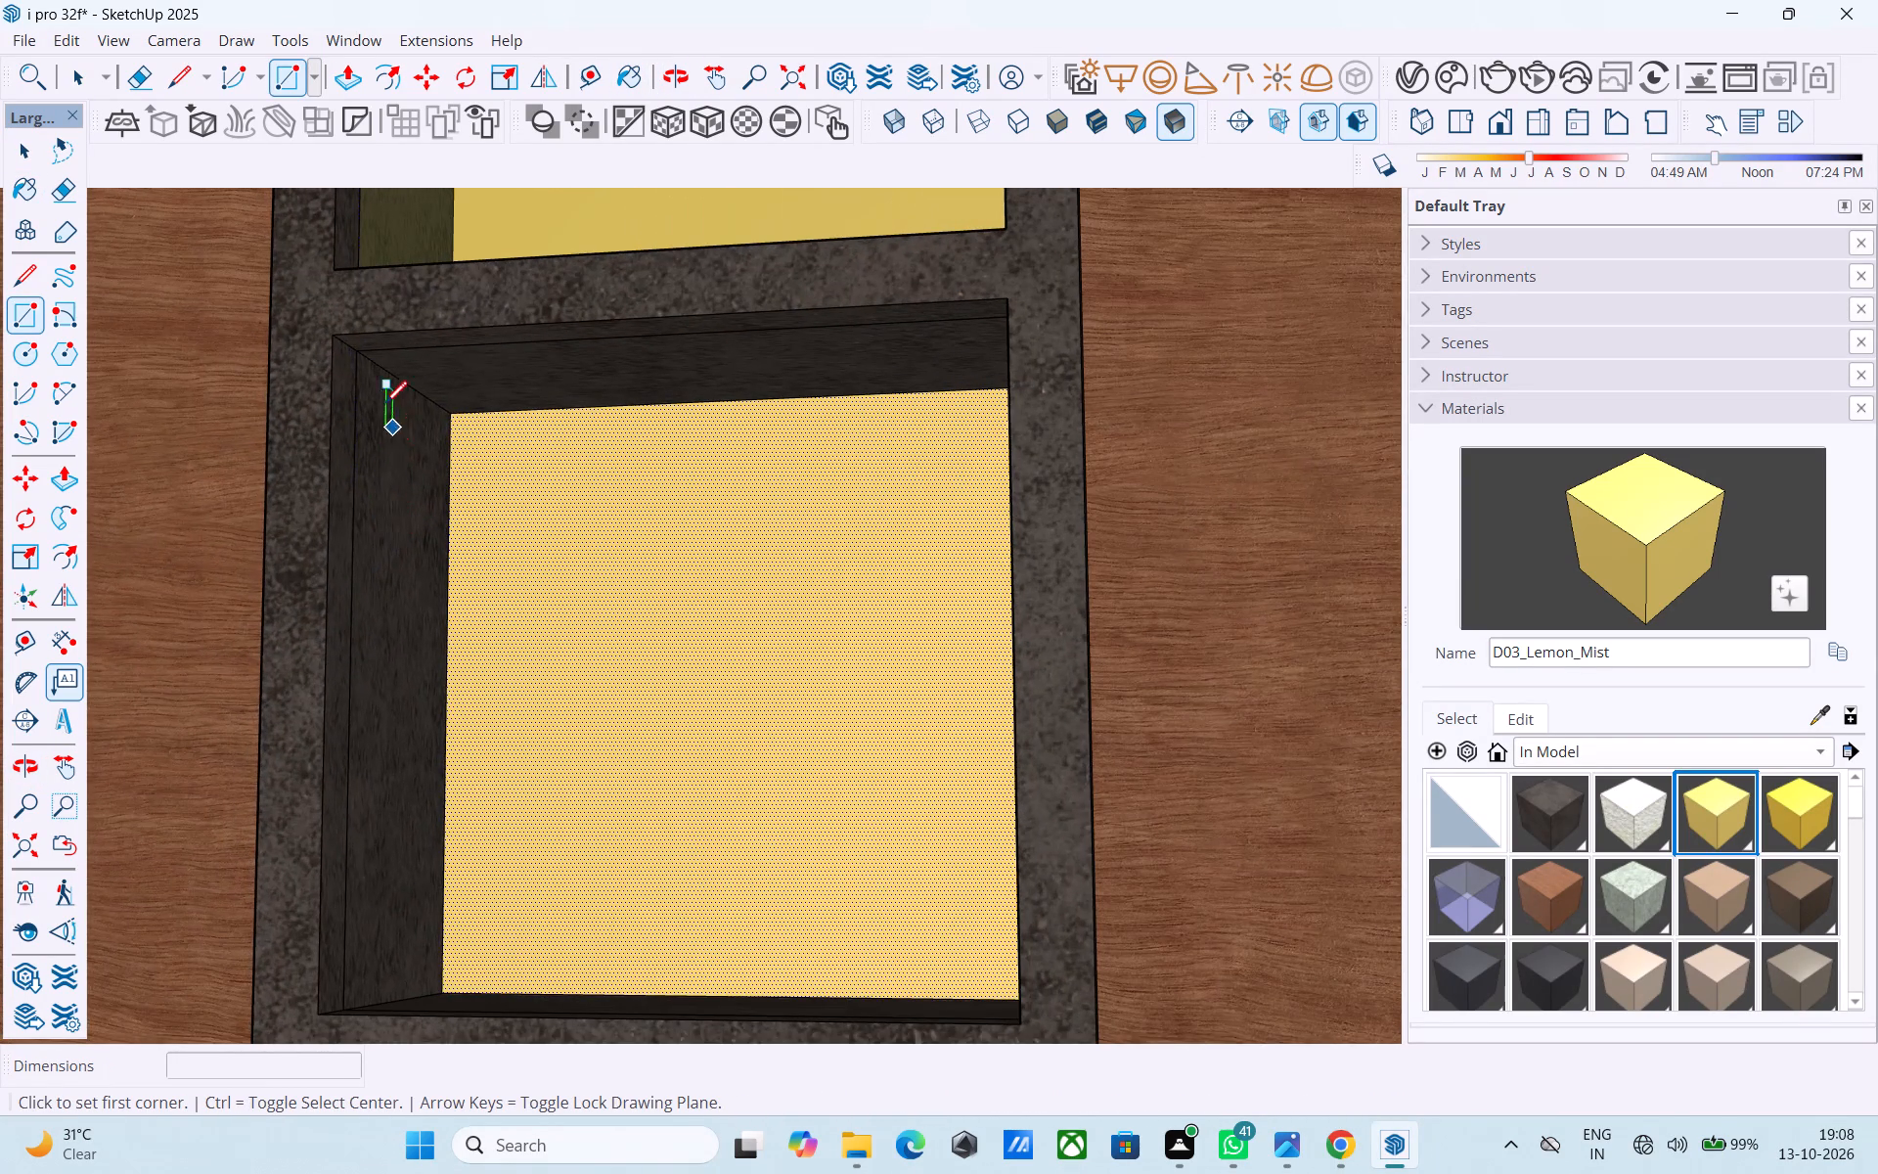
left_click(367, 357)
middle_click_drag(924, 724, 897, 745)
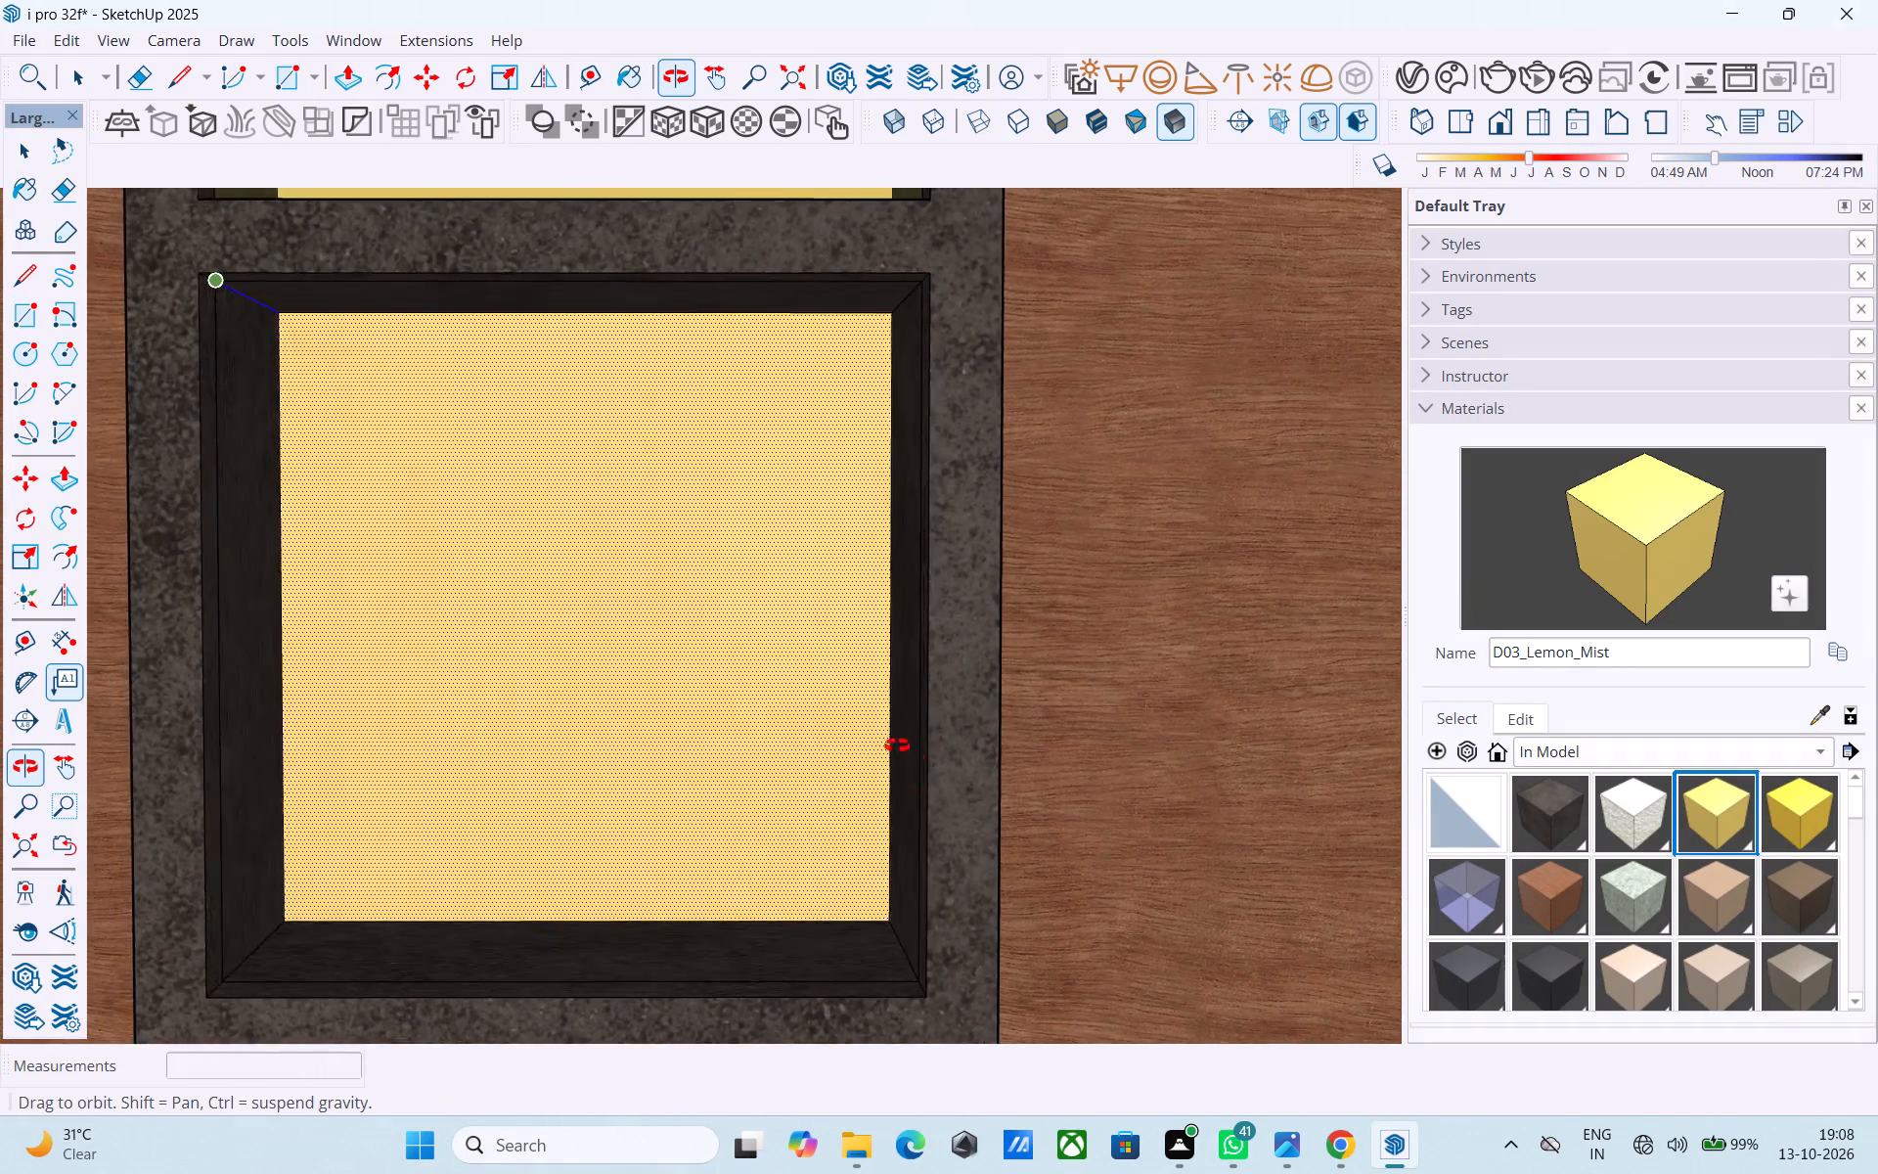
middle_click_drag(897, 745, 1190, 860)
left_click(1025, 977)
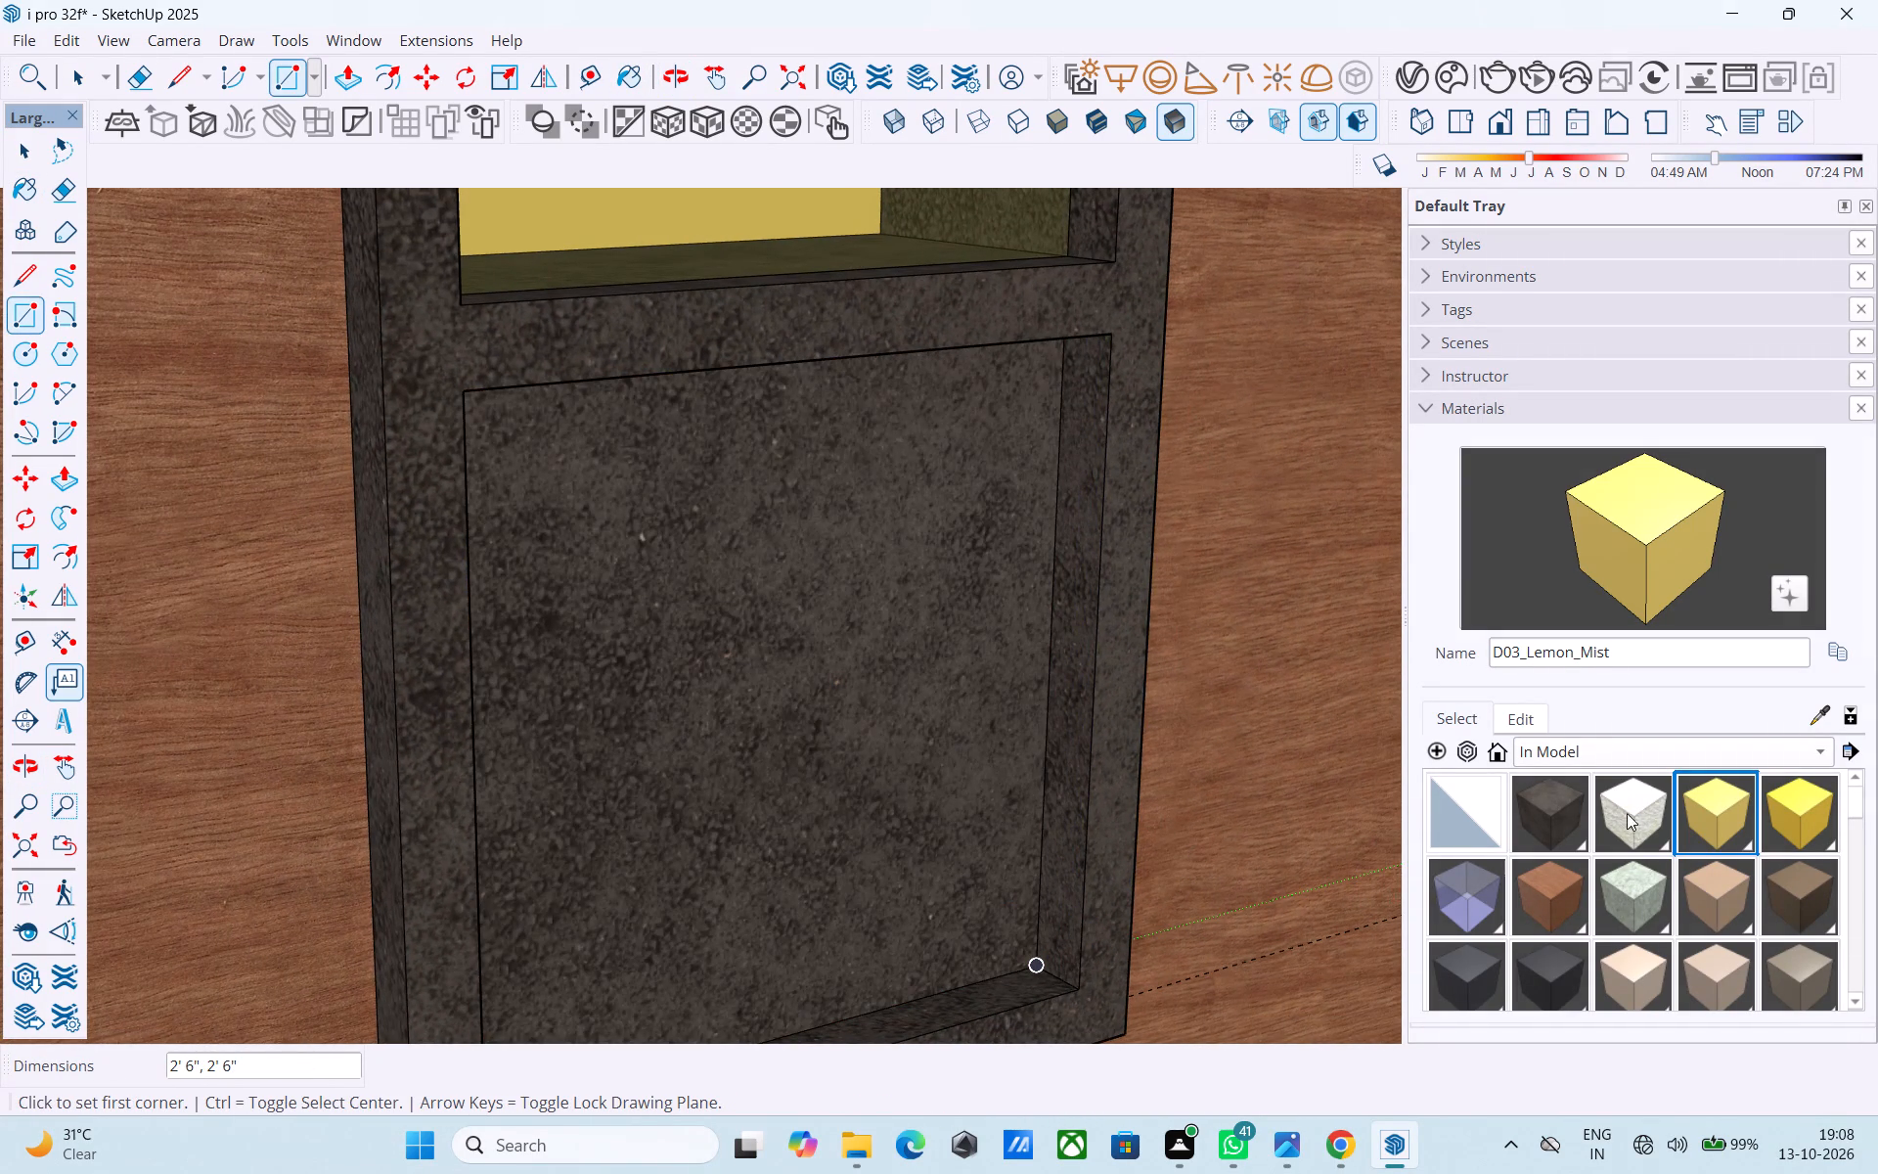
left_click(1485, 904)
left_click(798, 798)
scroll(782, 800, "down", 6)
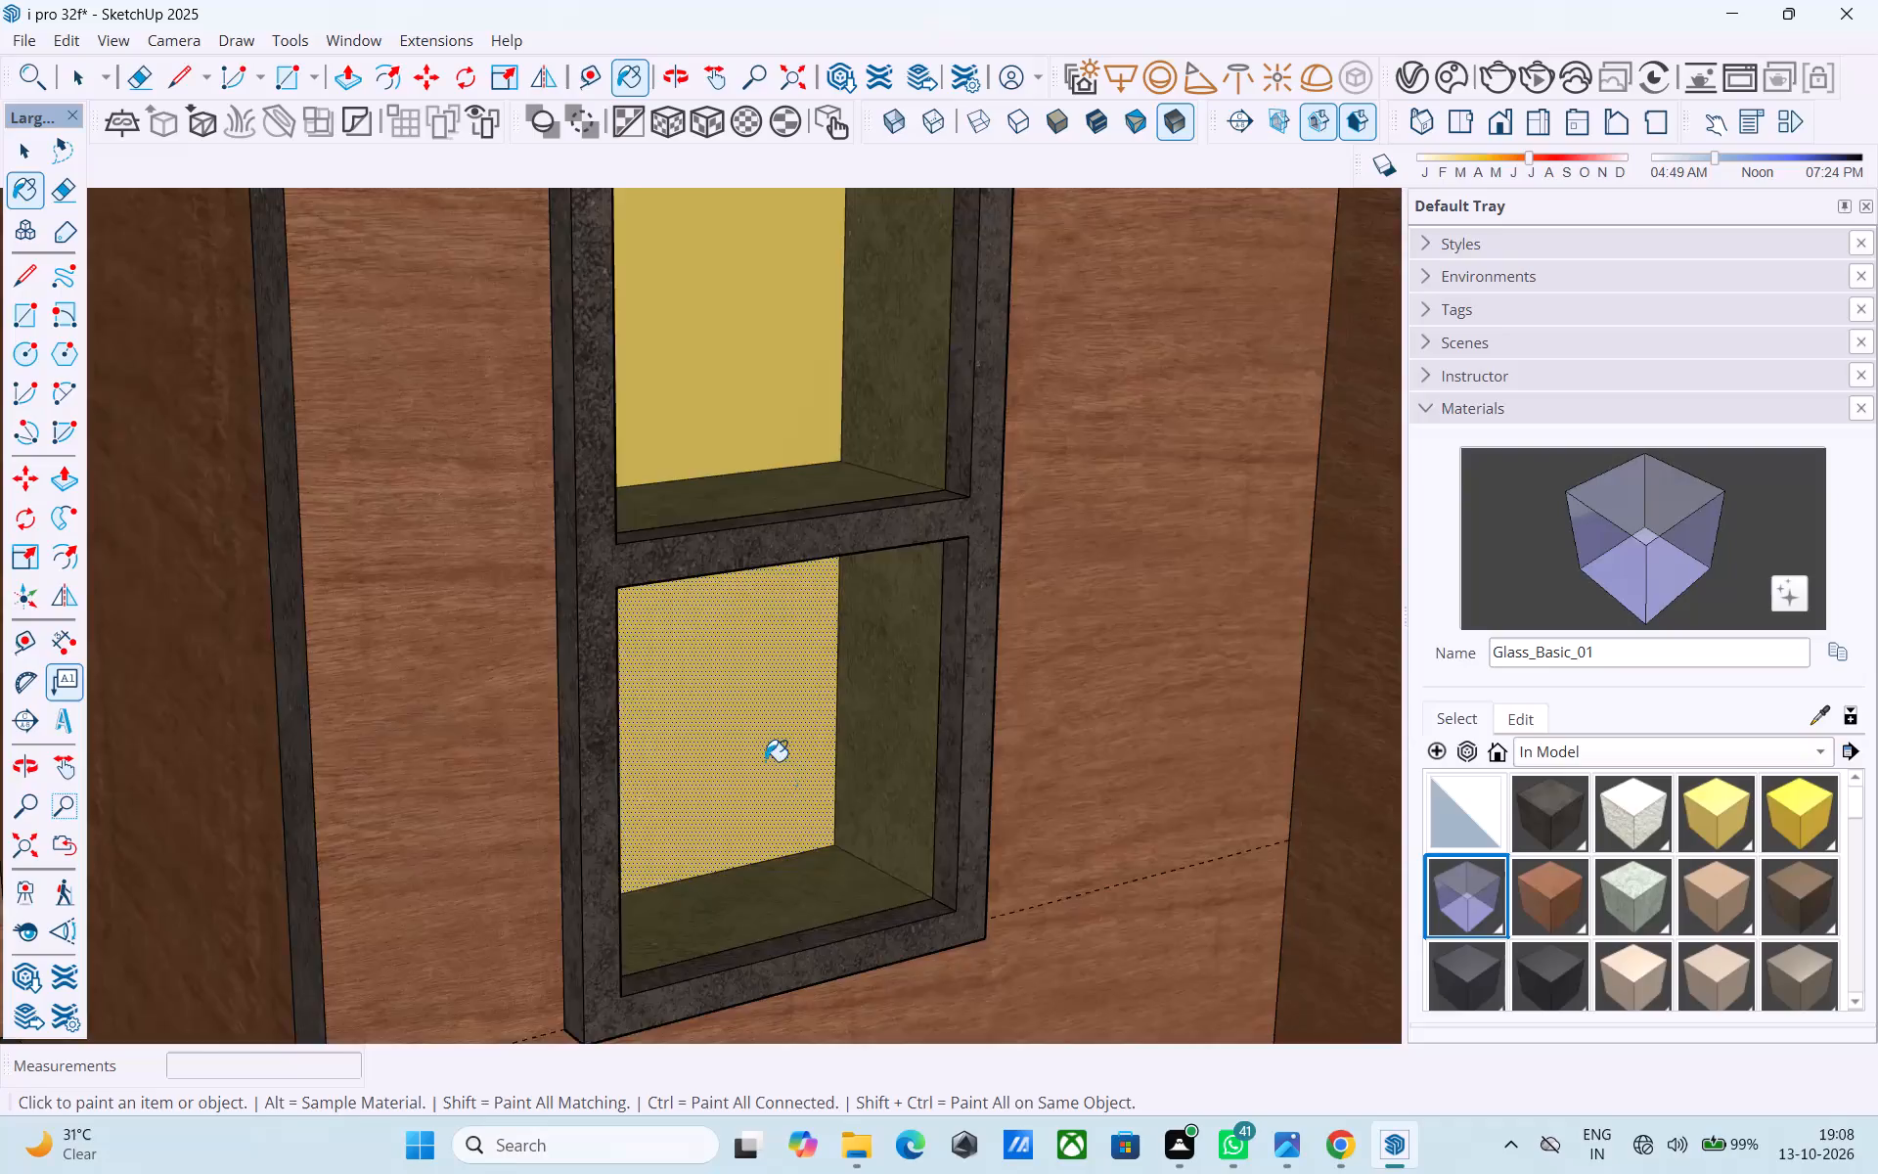
Examine both panes of the upper-floor two-pane window and the surrounding facade from several angles.
scroll(765, 761, "down", 19)
key("space")
scroll(926, 533, "down", 2)
middle_click_drag(865, 539, 601, 385)
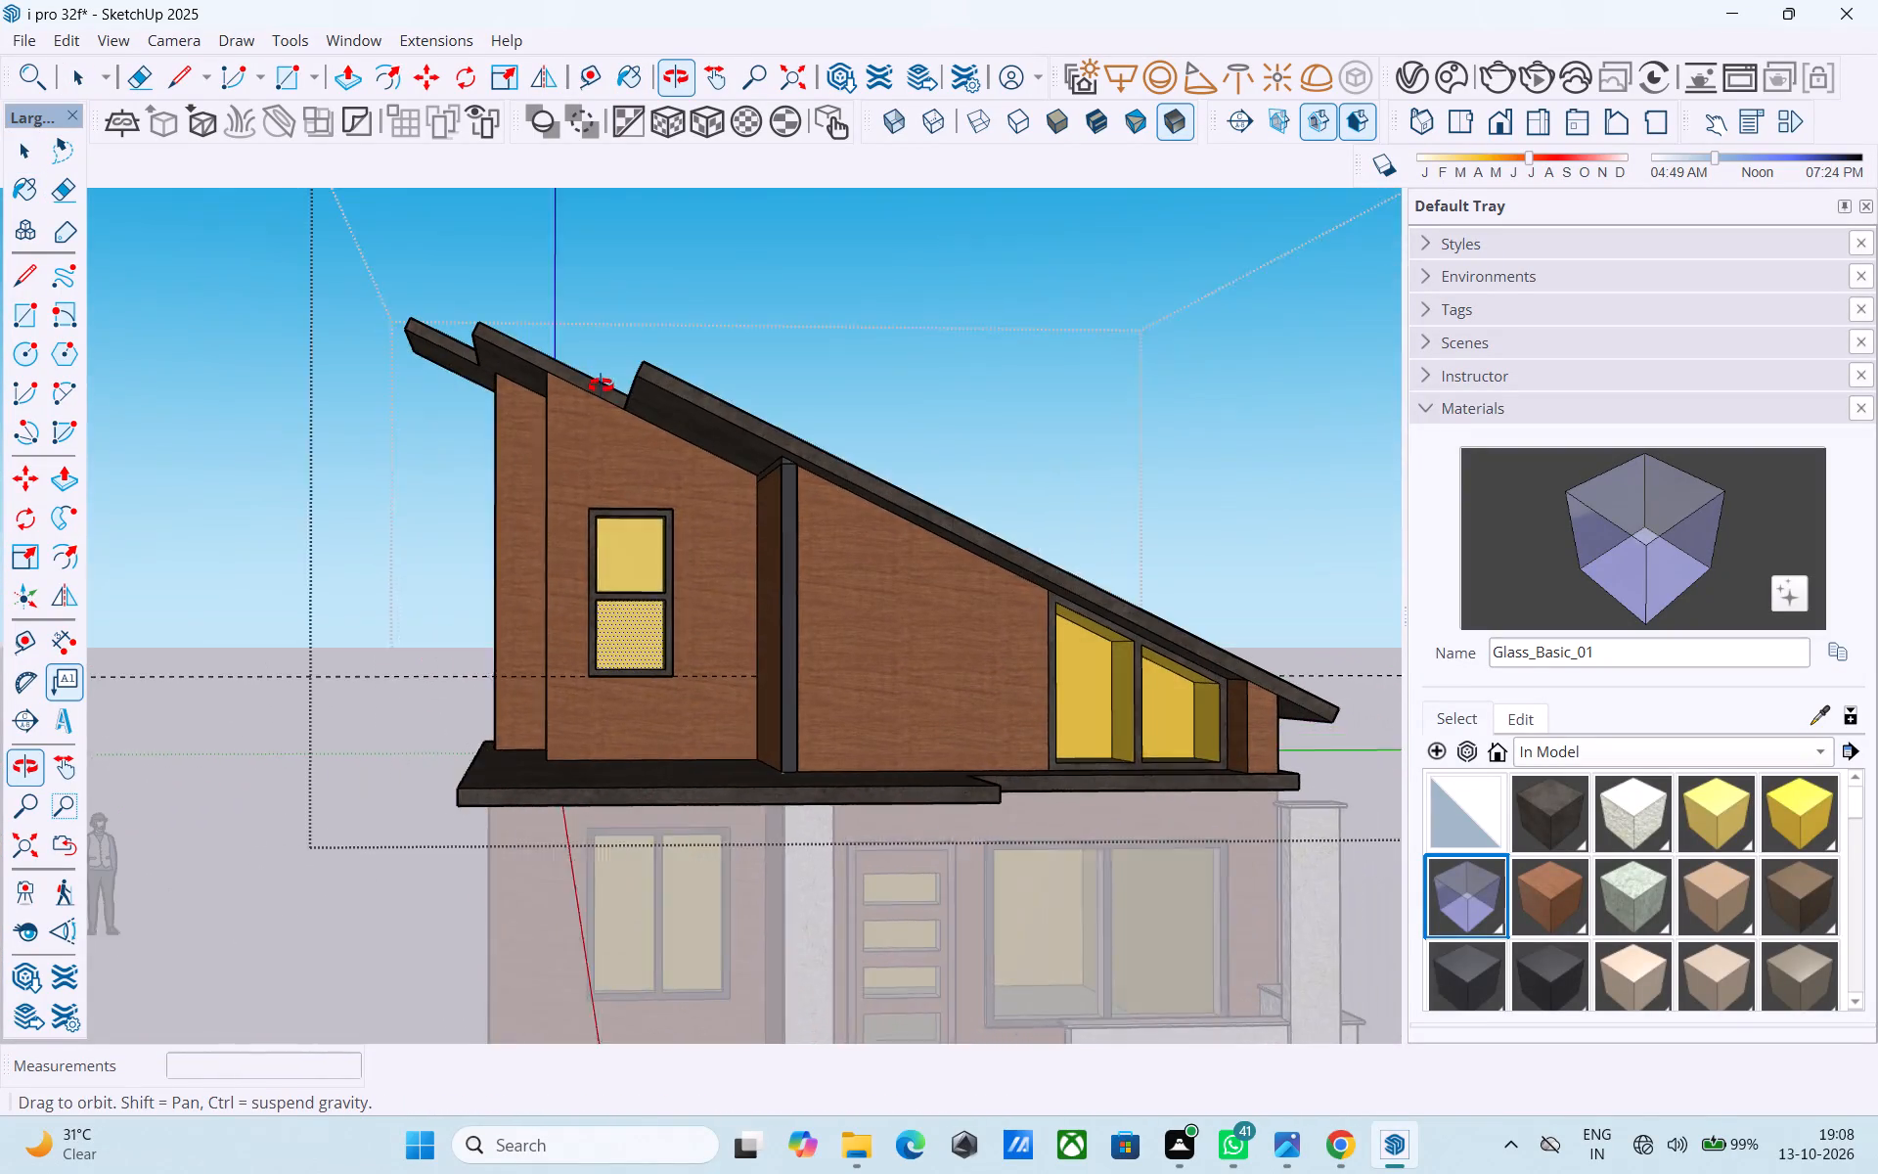
middle_click_drag(601, 385, 602, 374)
middle_click_drag(325, 558, 325, 584)
scroll(559, 655, "up", 9)
middle_click_drag(756, 653, 910, 687)
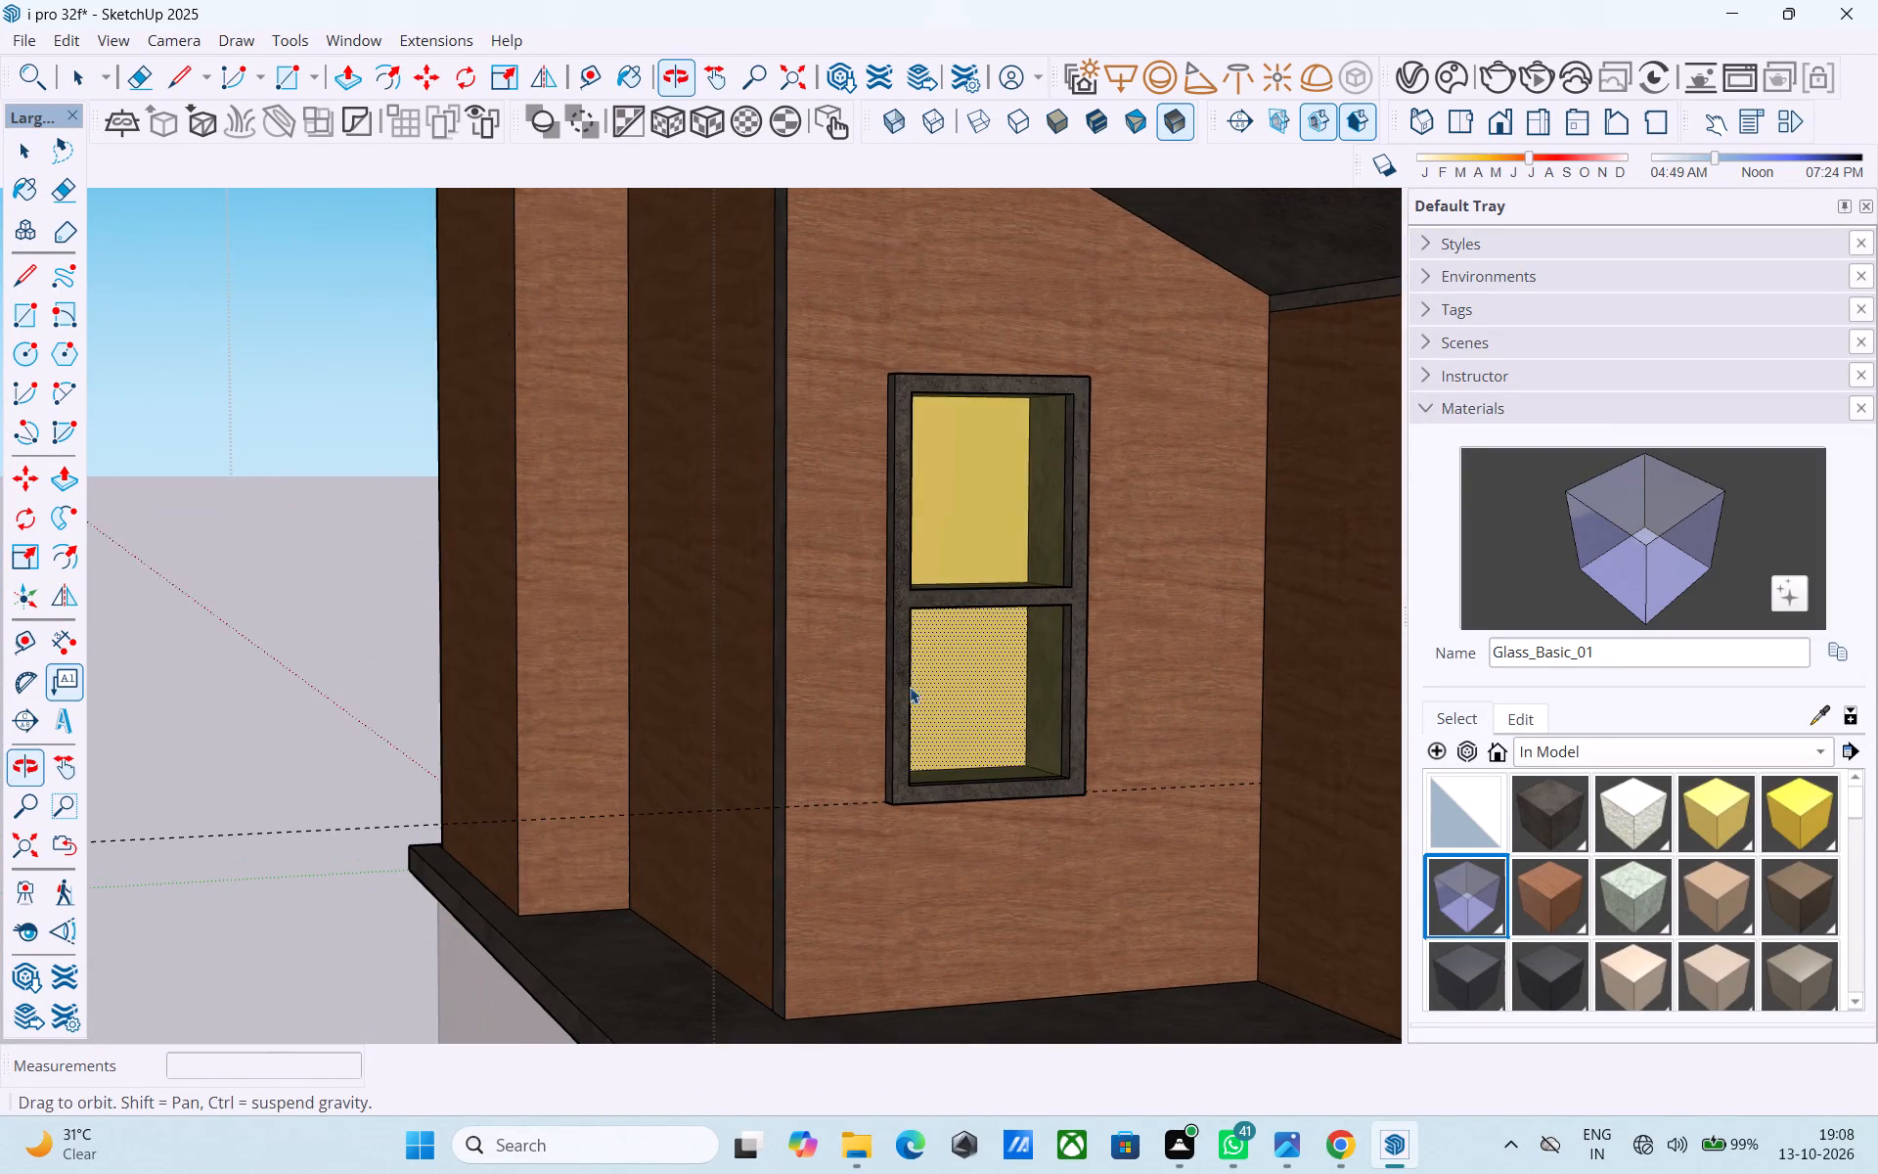
middle_click_drag(910, 687, 890, 685)
middle_click_drag(1101, 696, 786, 729)
scroll(776, 727, "up", 5)
scroll(747, 728, "down", 4)
middle_click_drag(747, 729, 916, 729, "shift")
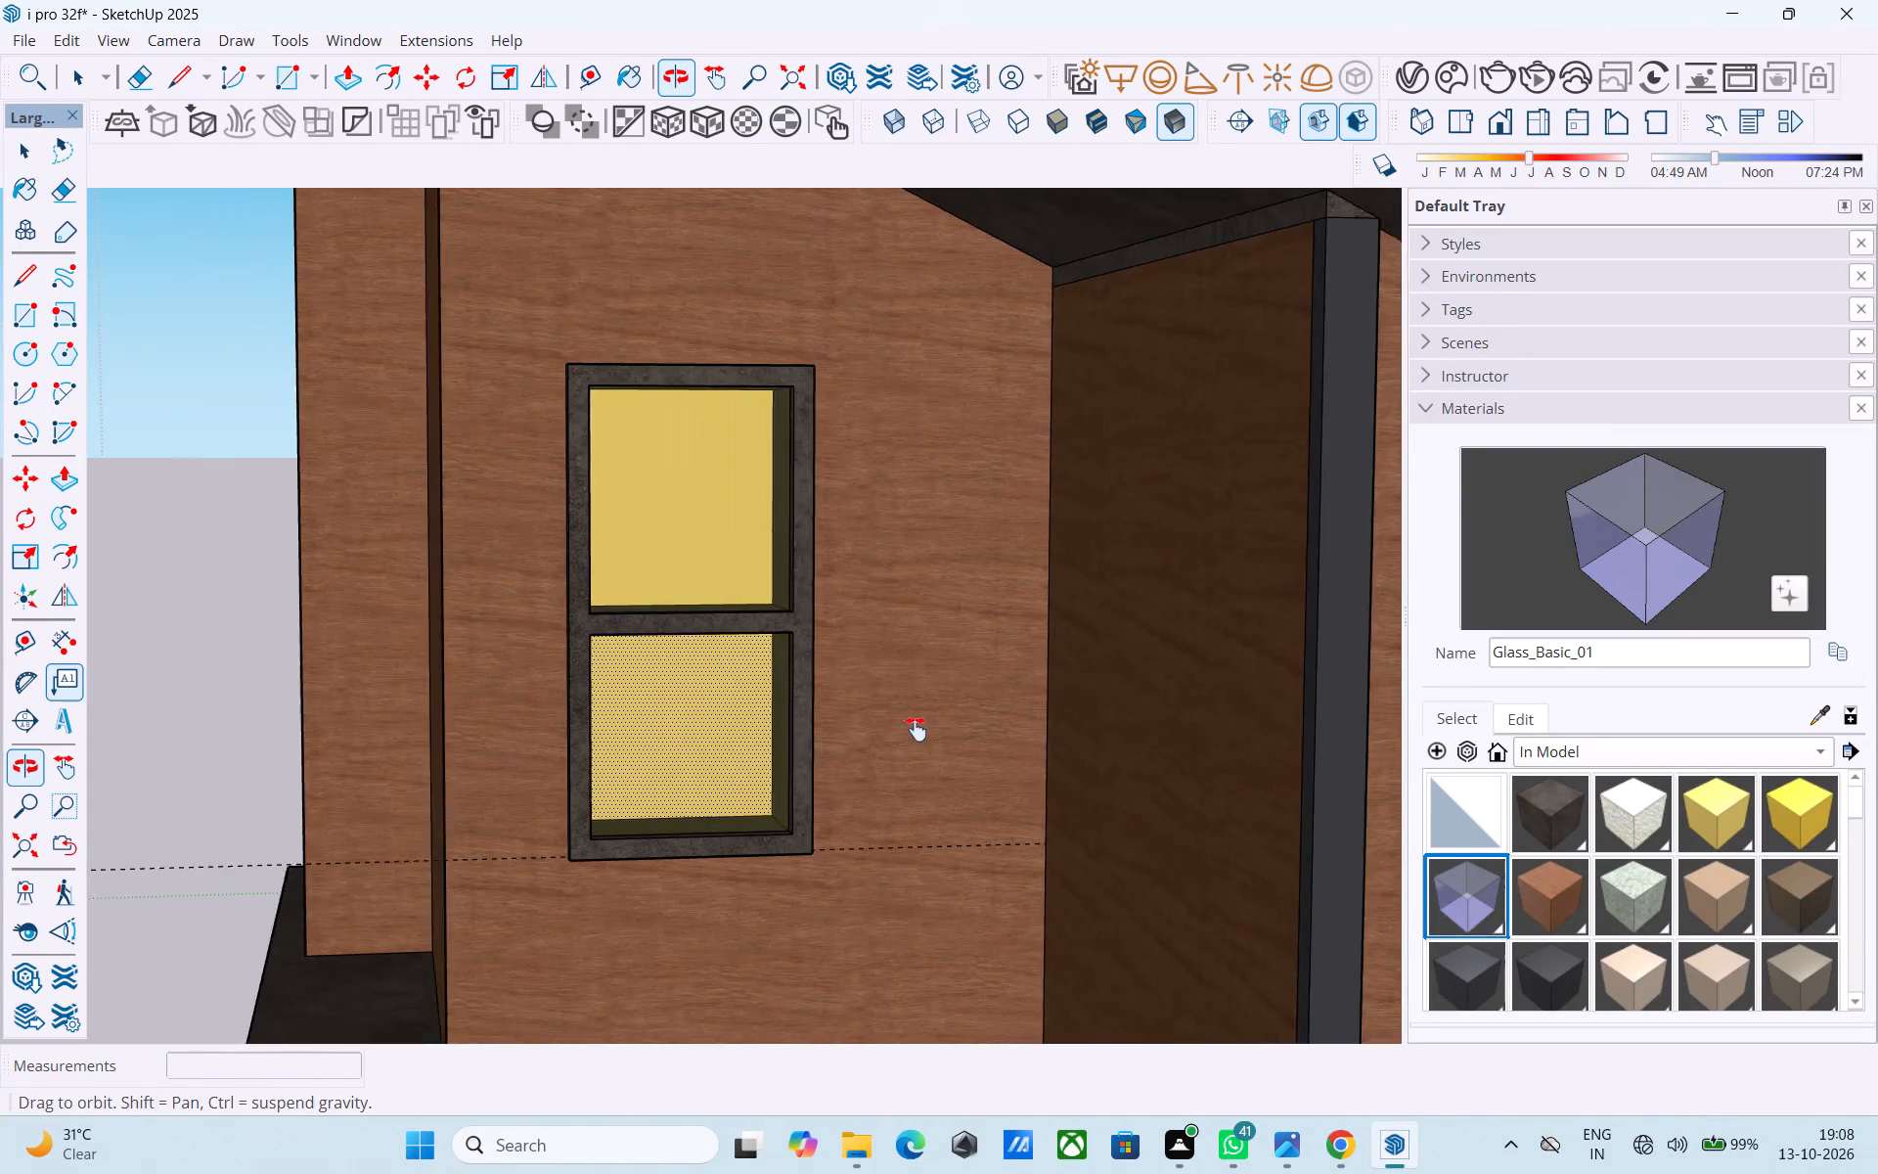
middle_click_drag(916, 729, 1034, 725, "shift")
scroll(932, 710, "up", 12)
middle_click_drag(884, 710, 918, 701)
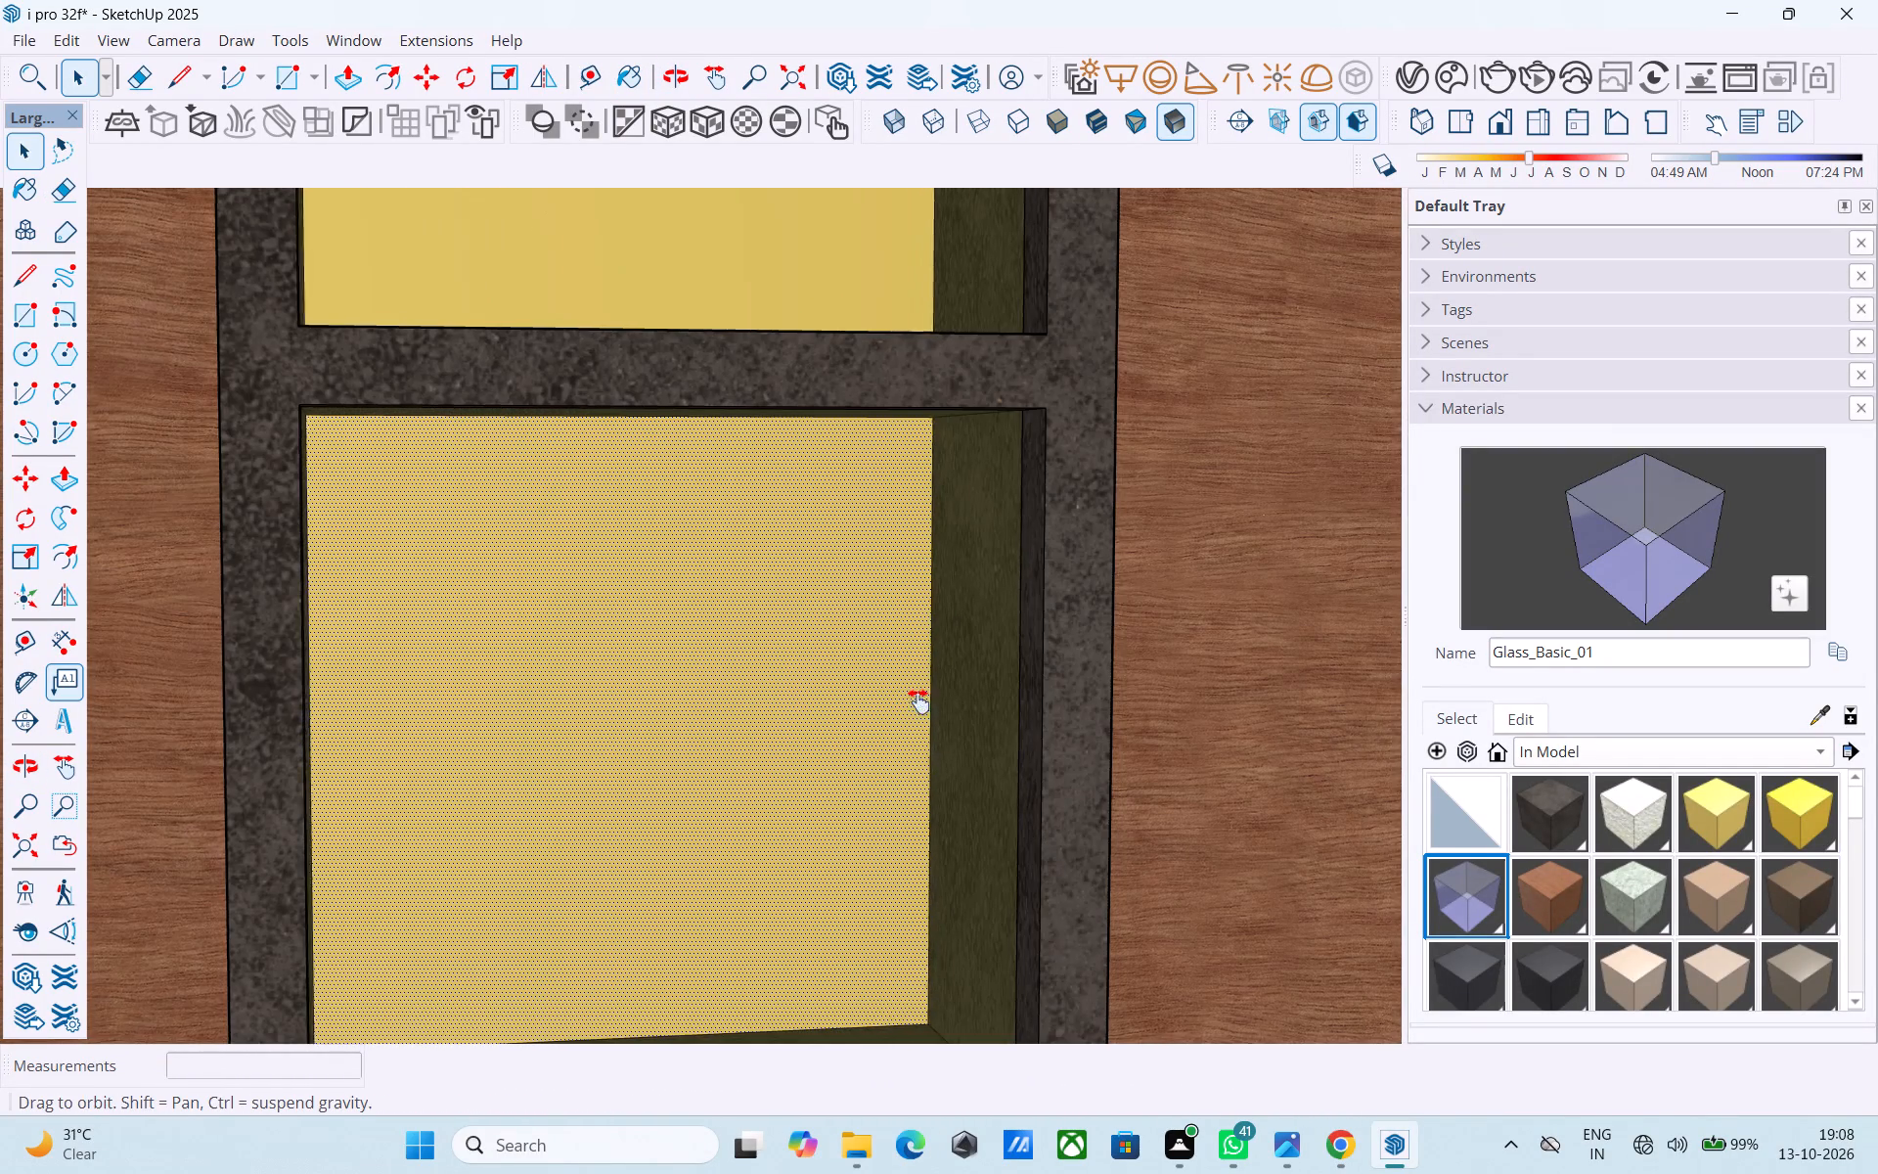
middle_click_drag(918, 701, 632, 575)
scroll(1070, 657, "up", 1)
scroll(649, 594, "down", 4)
scroll(662, 640, "up", 1)
scroll(663, 644, "down", 5)
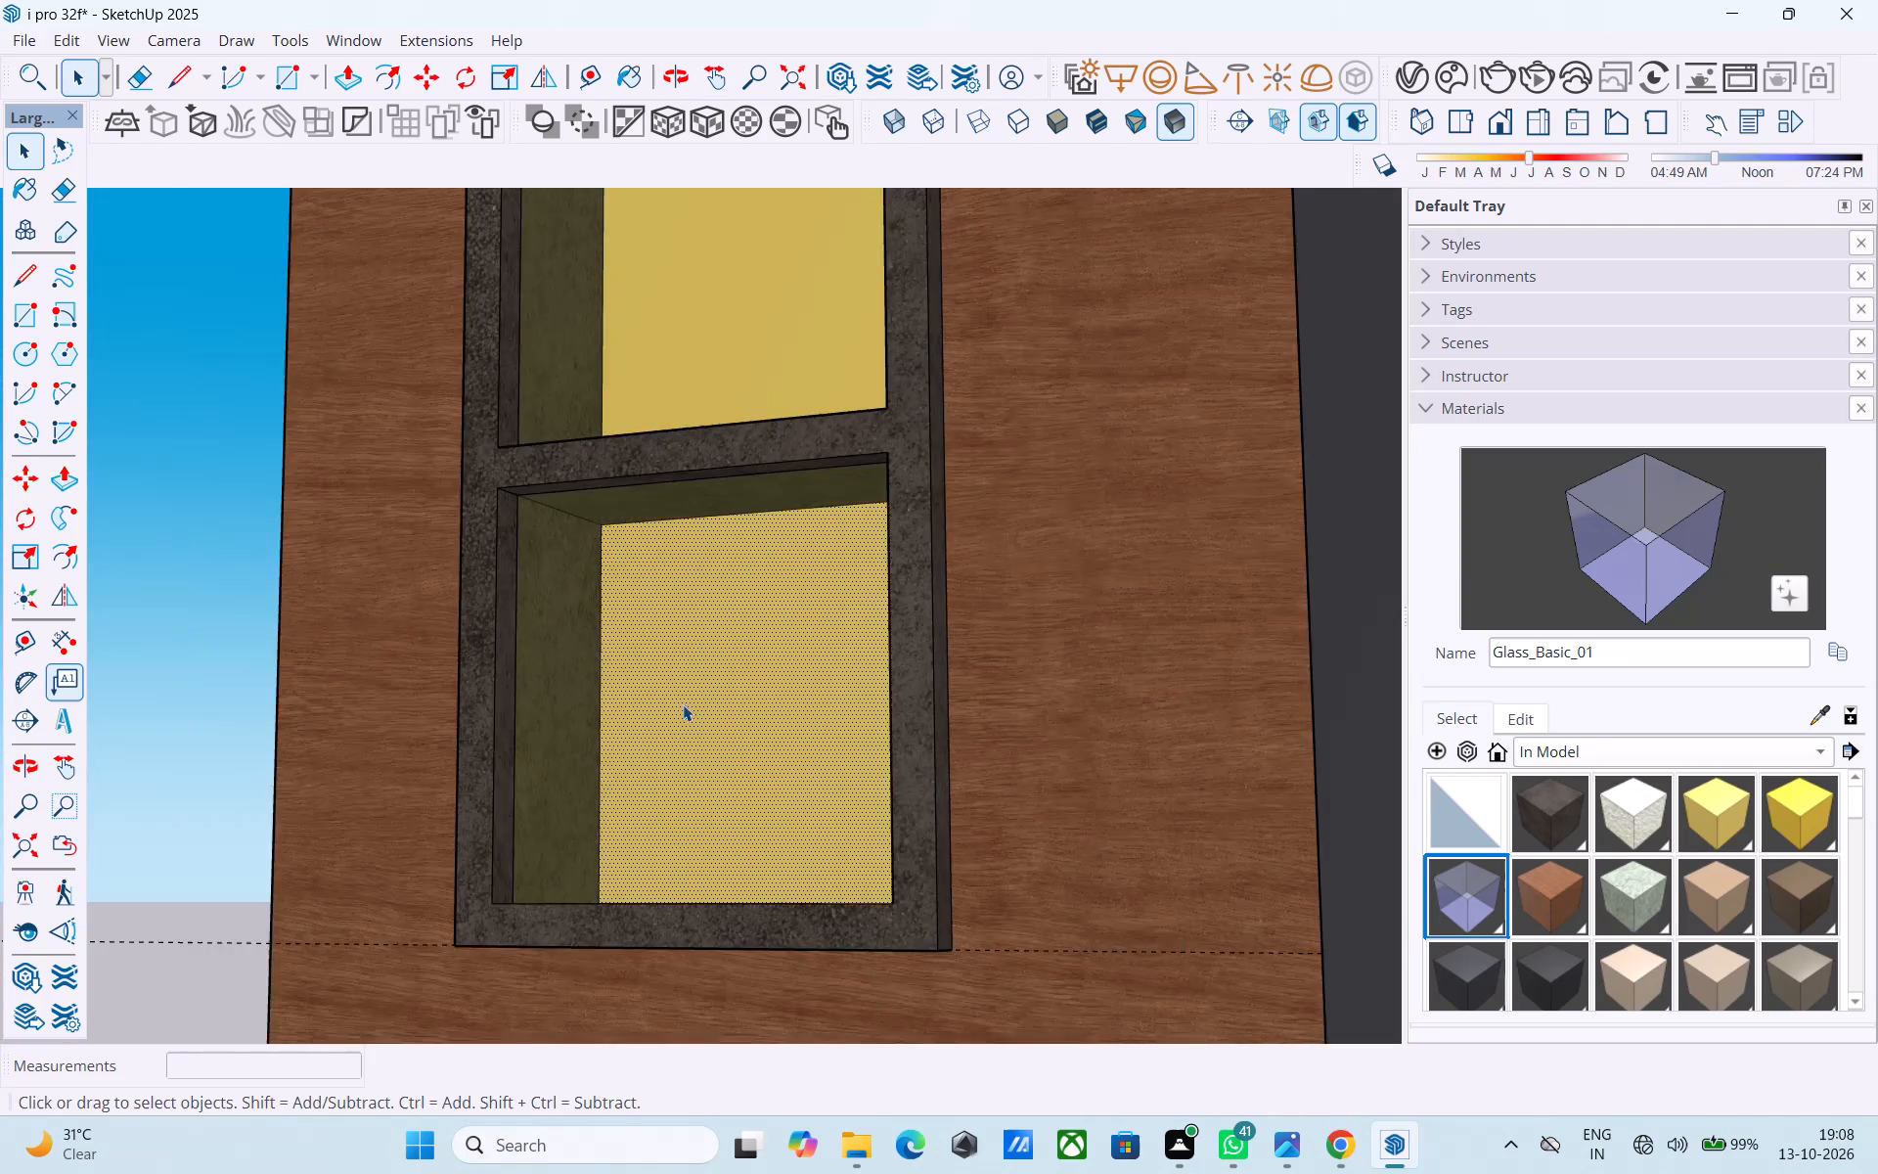
scroll(683, 704, "down", 19)
middle_click_drag(612, 791, 854, 842)
scroll(822, 792, "down", 11)
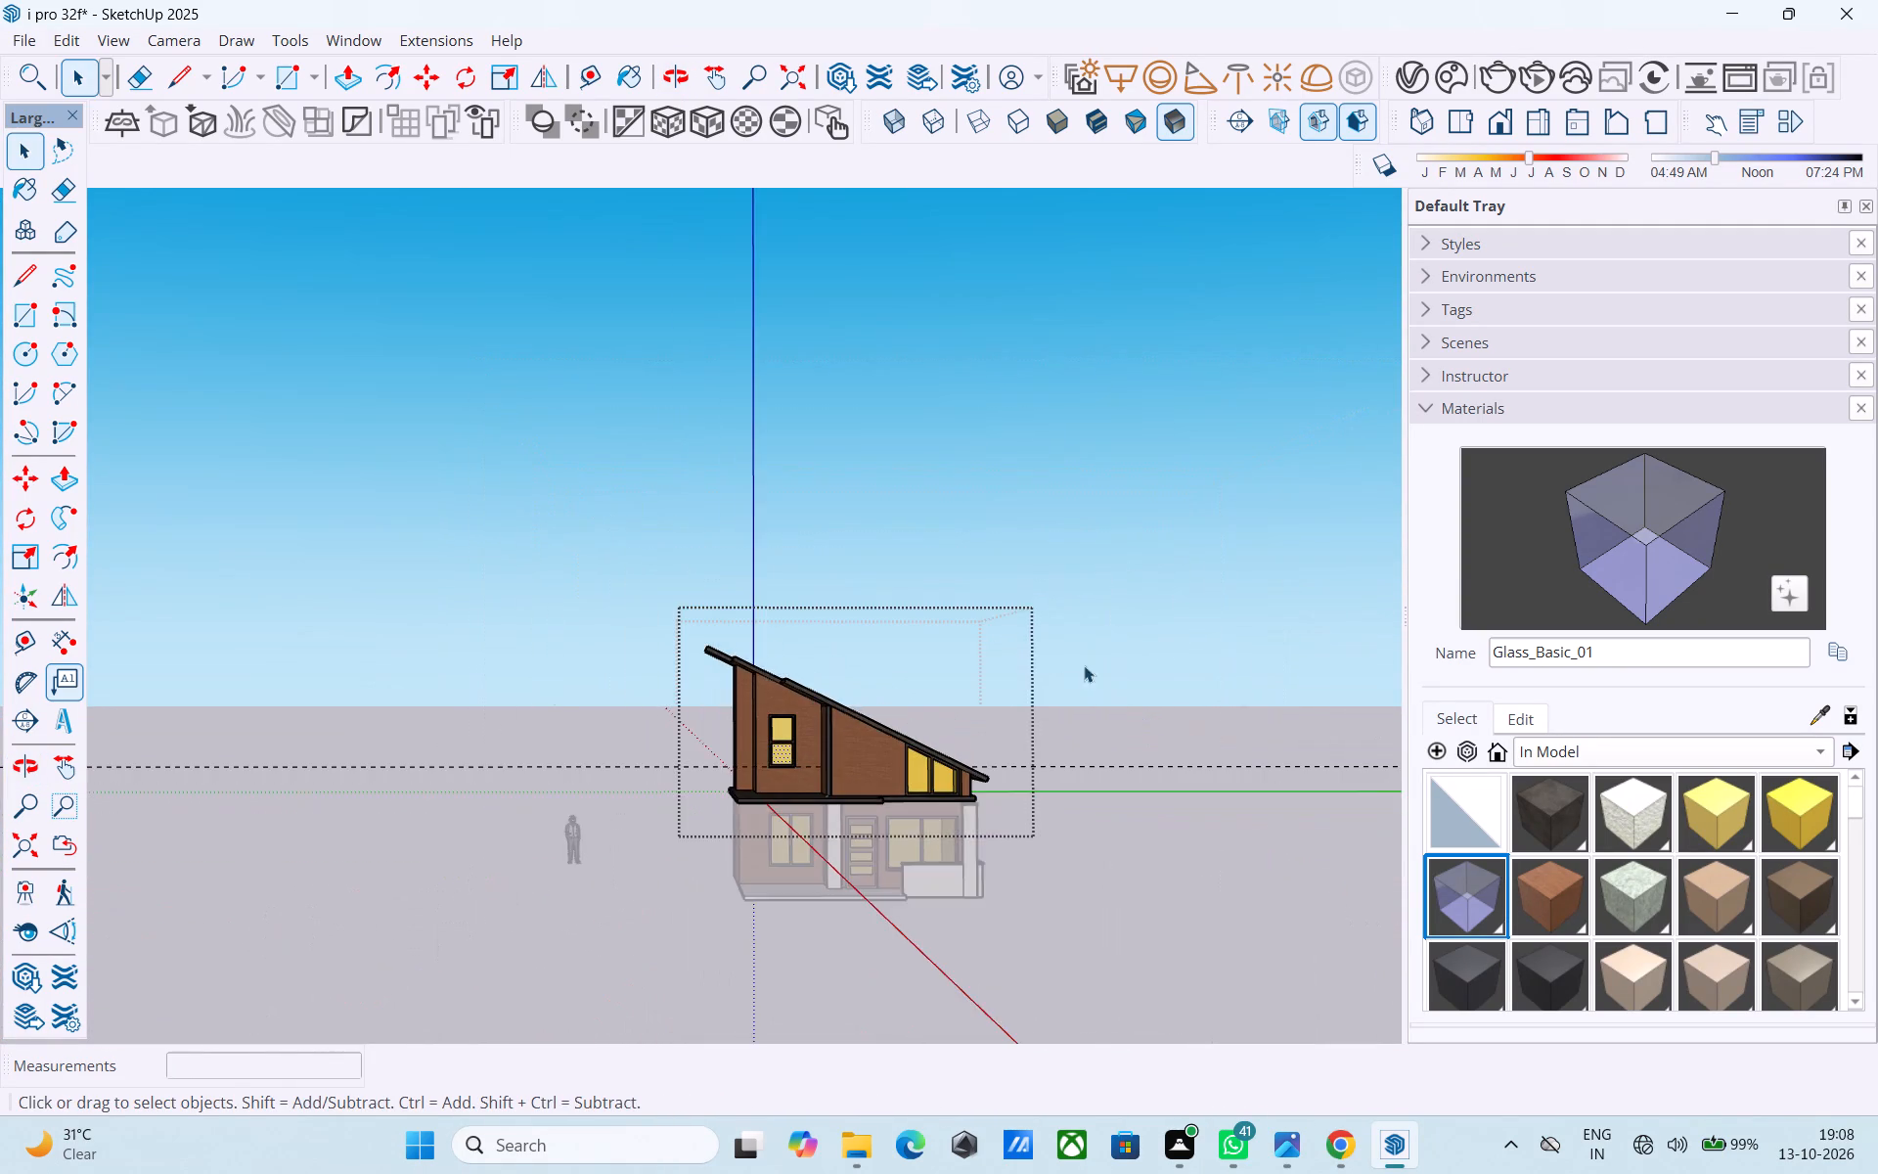
Close the upper-floor group and save the model.
left_click(1174, 638)
scroll(915, 792, "up", 5)
middle_click_drag(873, 813, 865, 738)
key("ctrl+s")
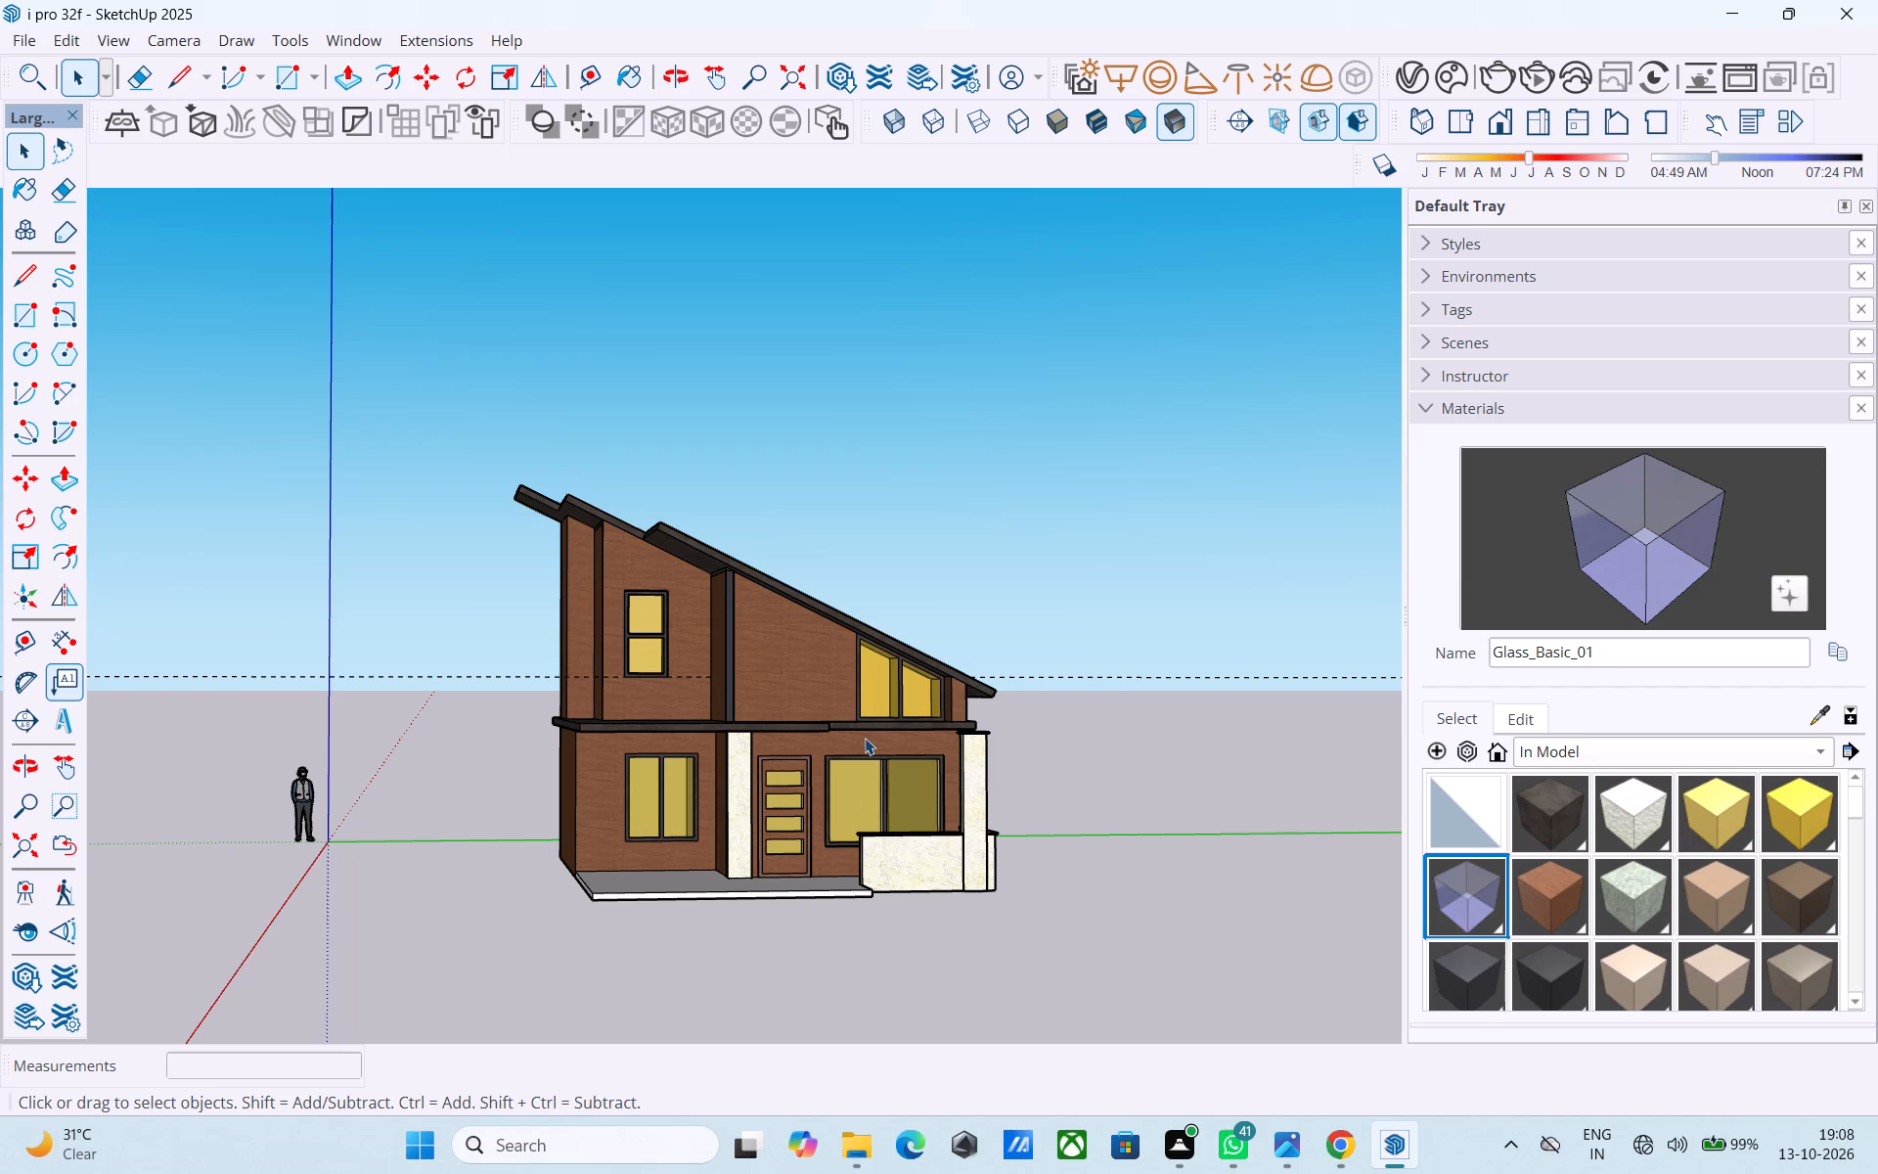
Examine the house's front and side facades, porch and windows from several angles.
middle_click_drag(854, 772, 853, 772)
middle_click_drag(853, 772, 792, 690)
scroll(635, 705, "up", 10)
middle_click_drag(867, 843, 619, 862)
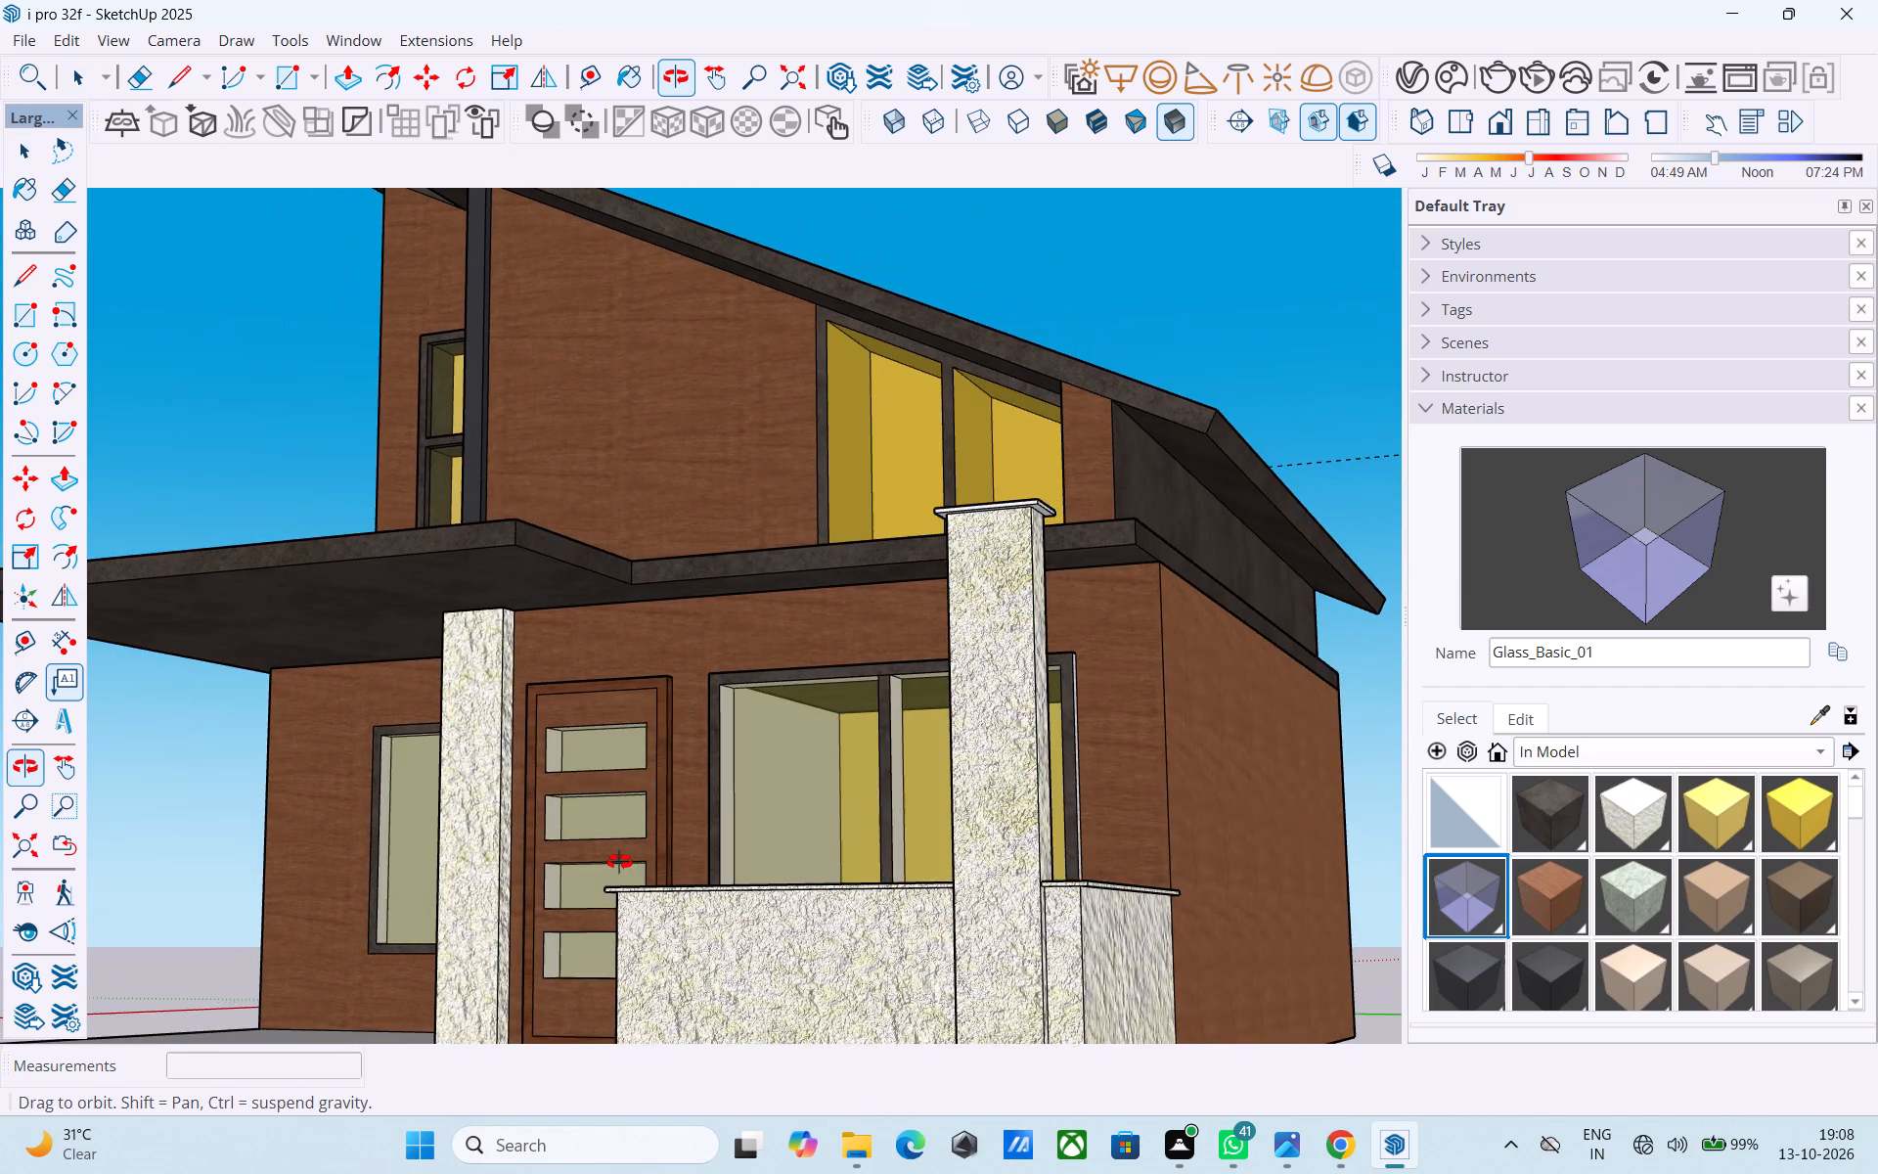
middle_click_drag(619, 862, 611, 865)
scroll(611, 865, "up", 4)
middle_click_drag(614, 860, 1276, 878)
scroll(1274, 875, "down", 6)
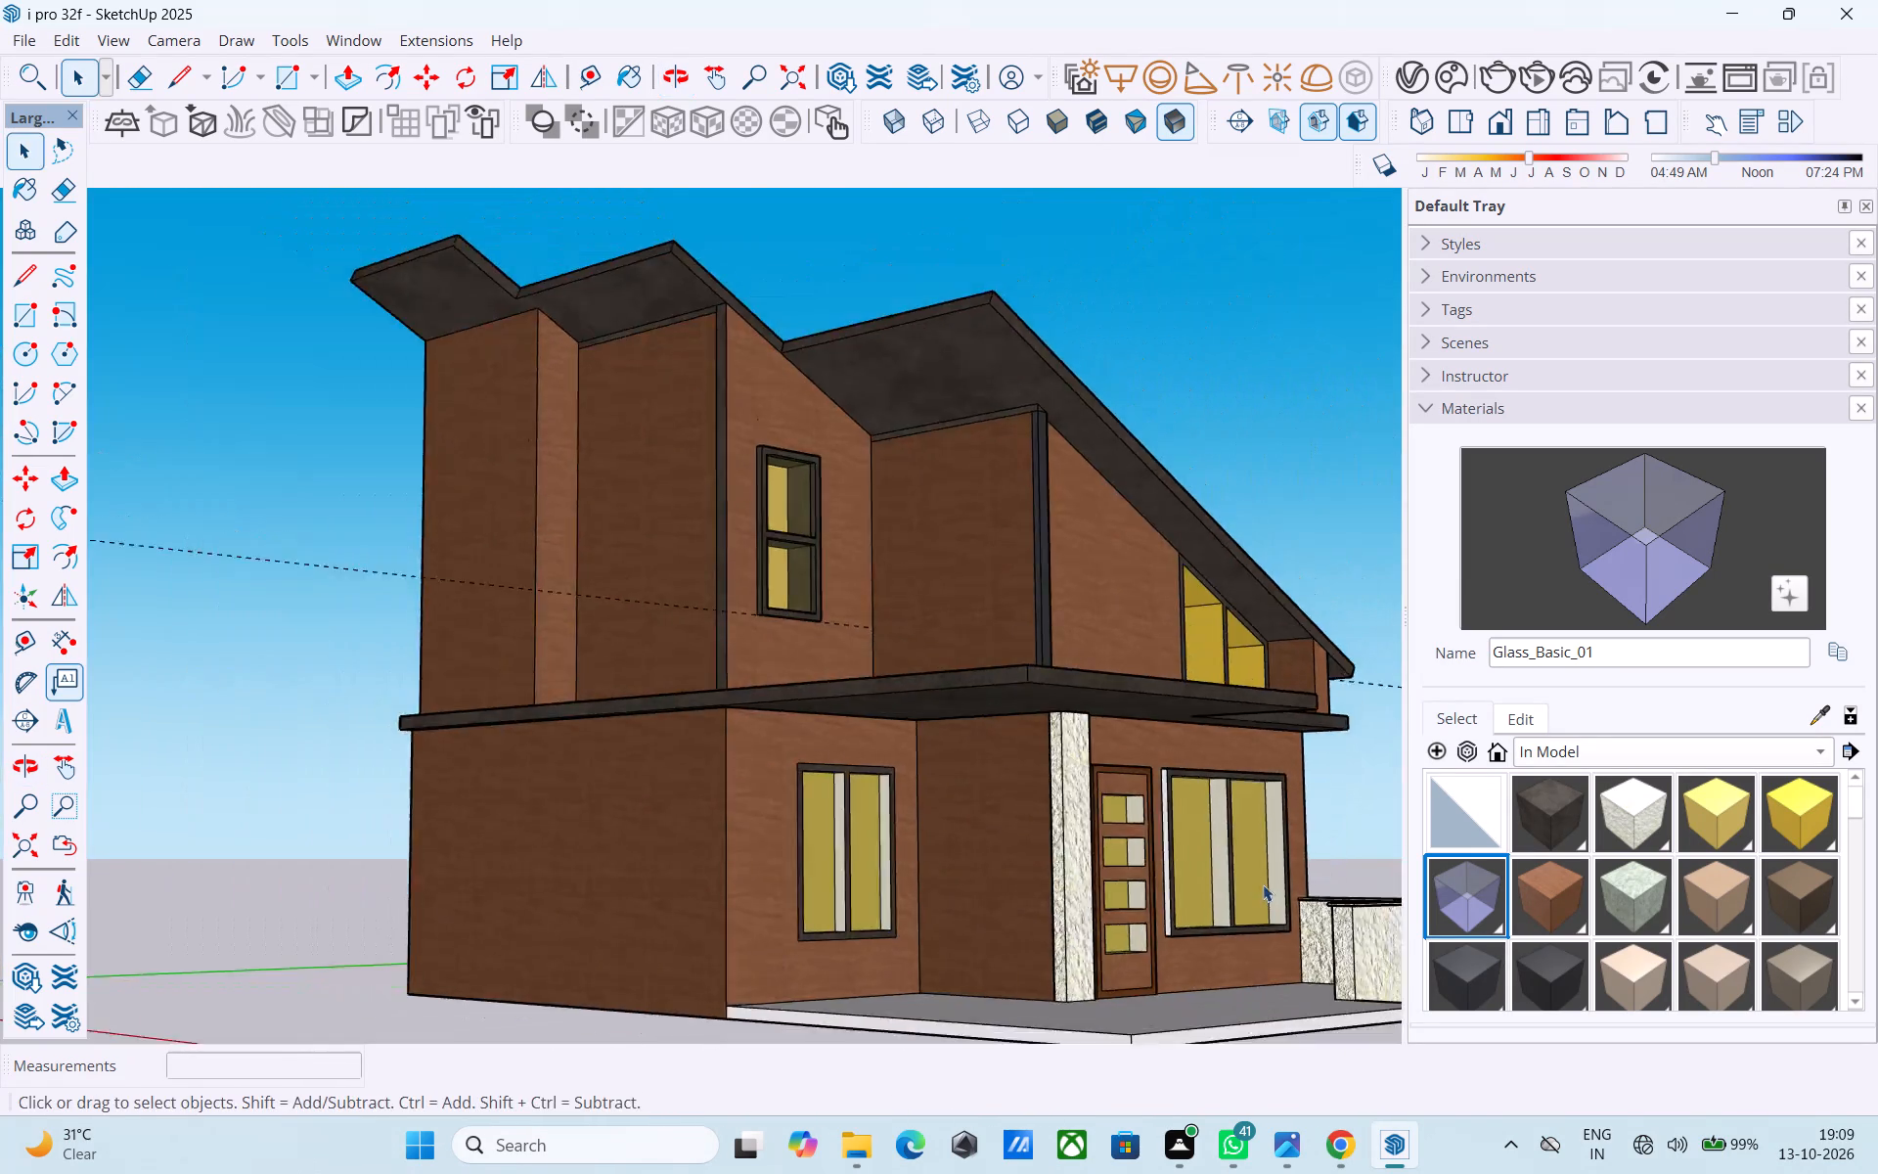
scroll(1263, 884, "down", 3)
middle_click_drag(1230, 922, 596, 886)
Paint the unpainted interior wall visible through the ground-floor front window with the in-model material D04_Dandelion_Burst.
scroll(588, 888, "up", 2)
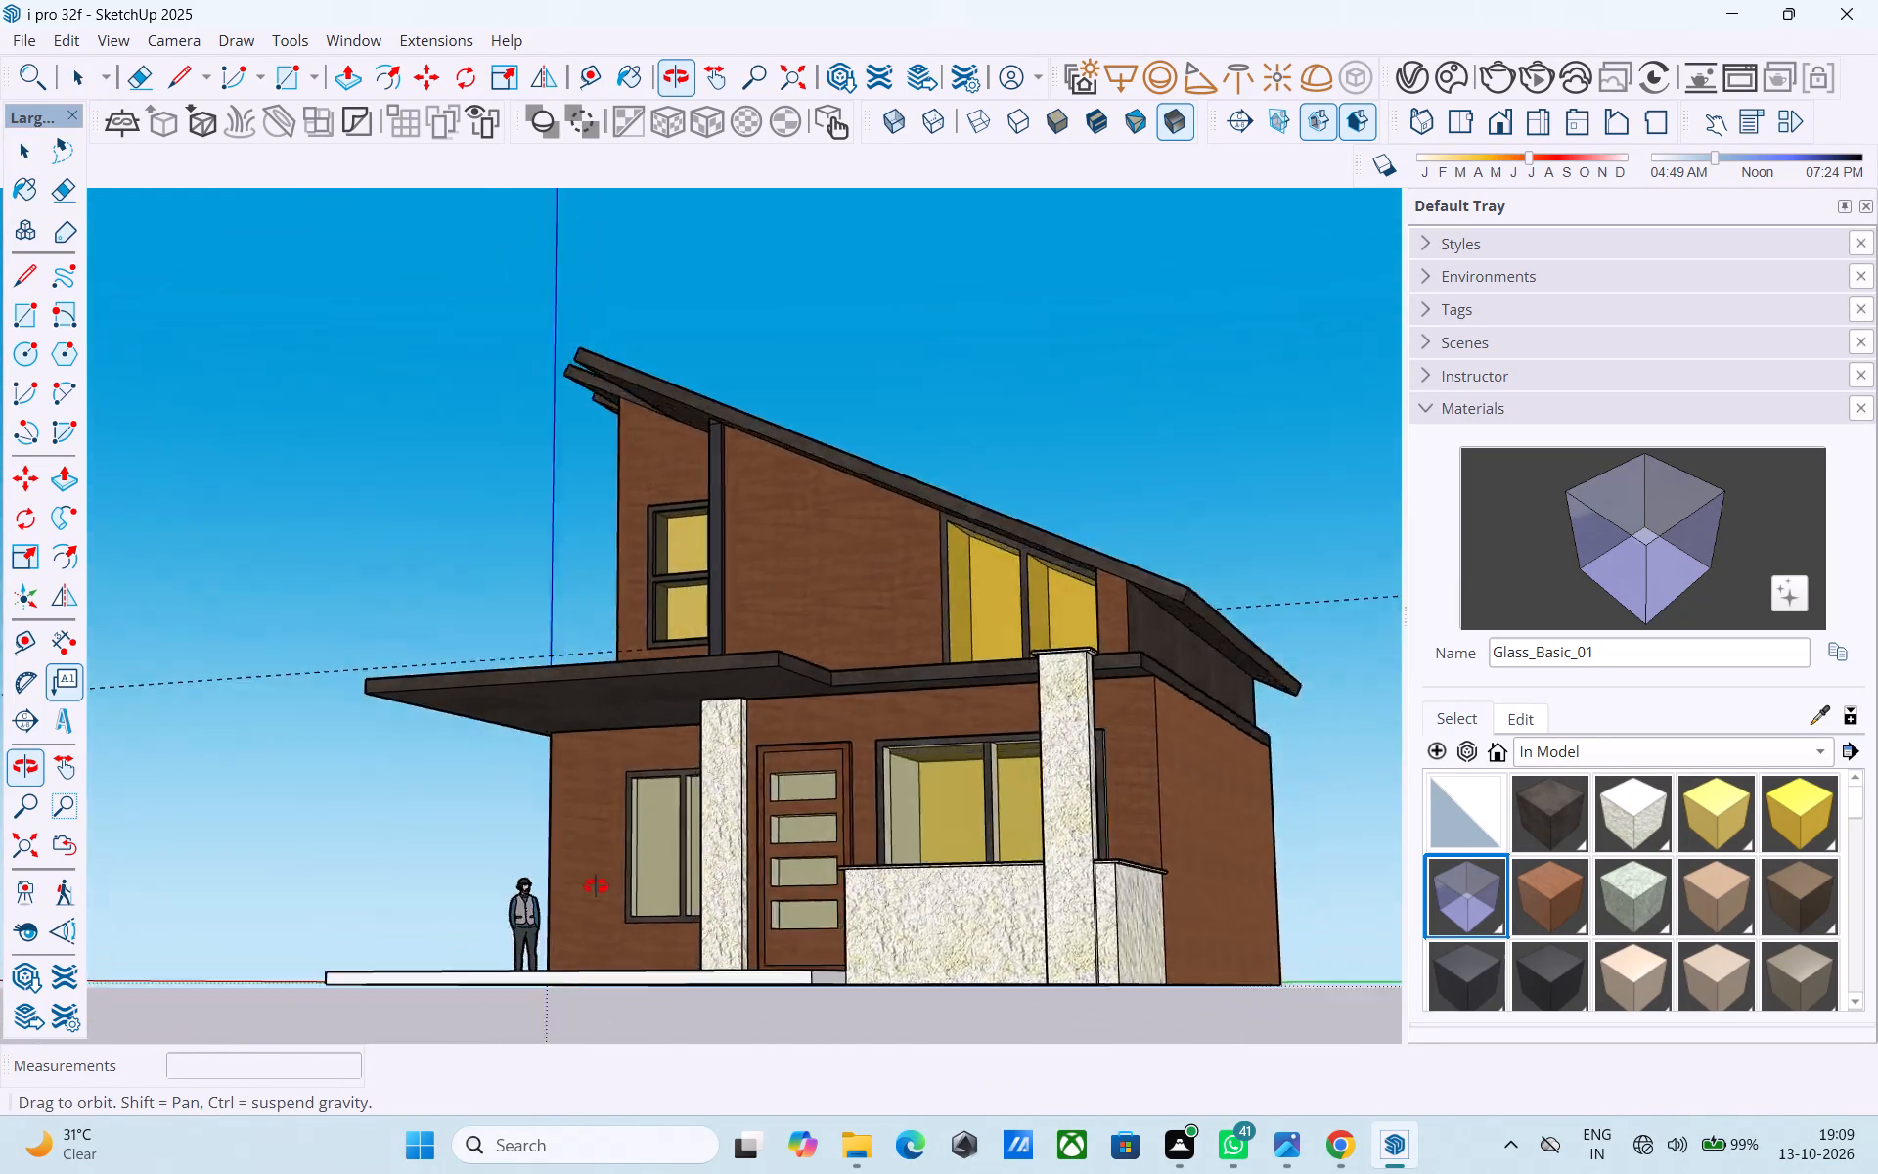
middle_click_drag(596, 886, 598, 885)
scroll(596, 886, "up", 20)
scroll(596, 886, "up", 11)
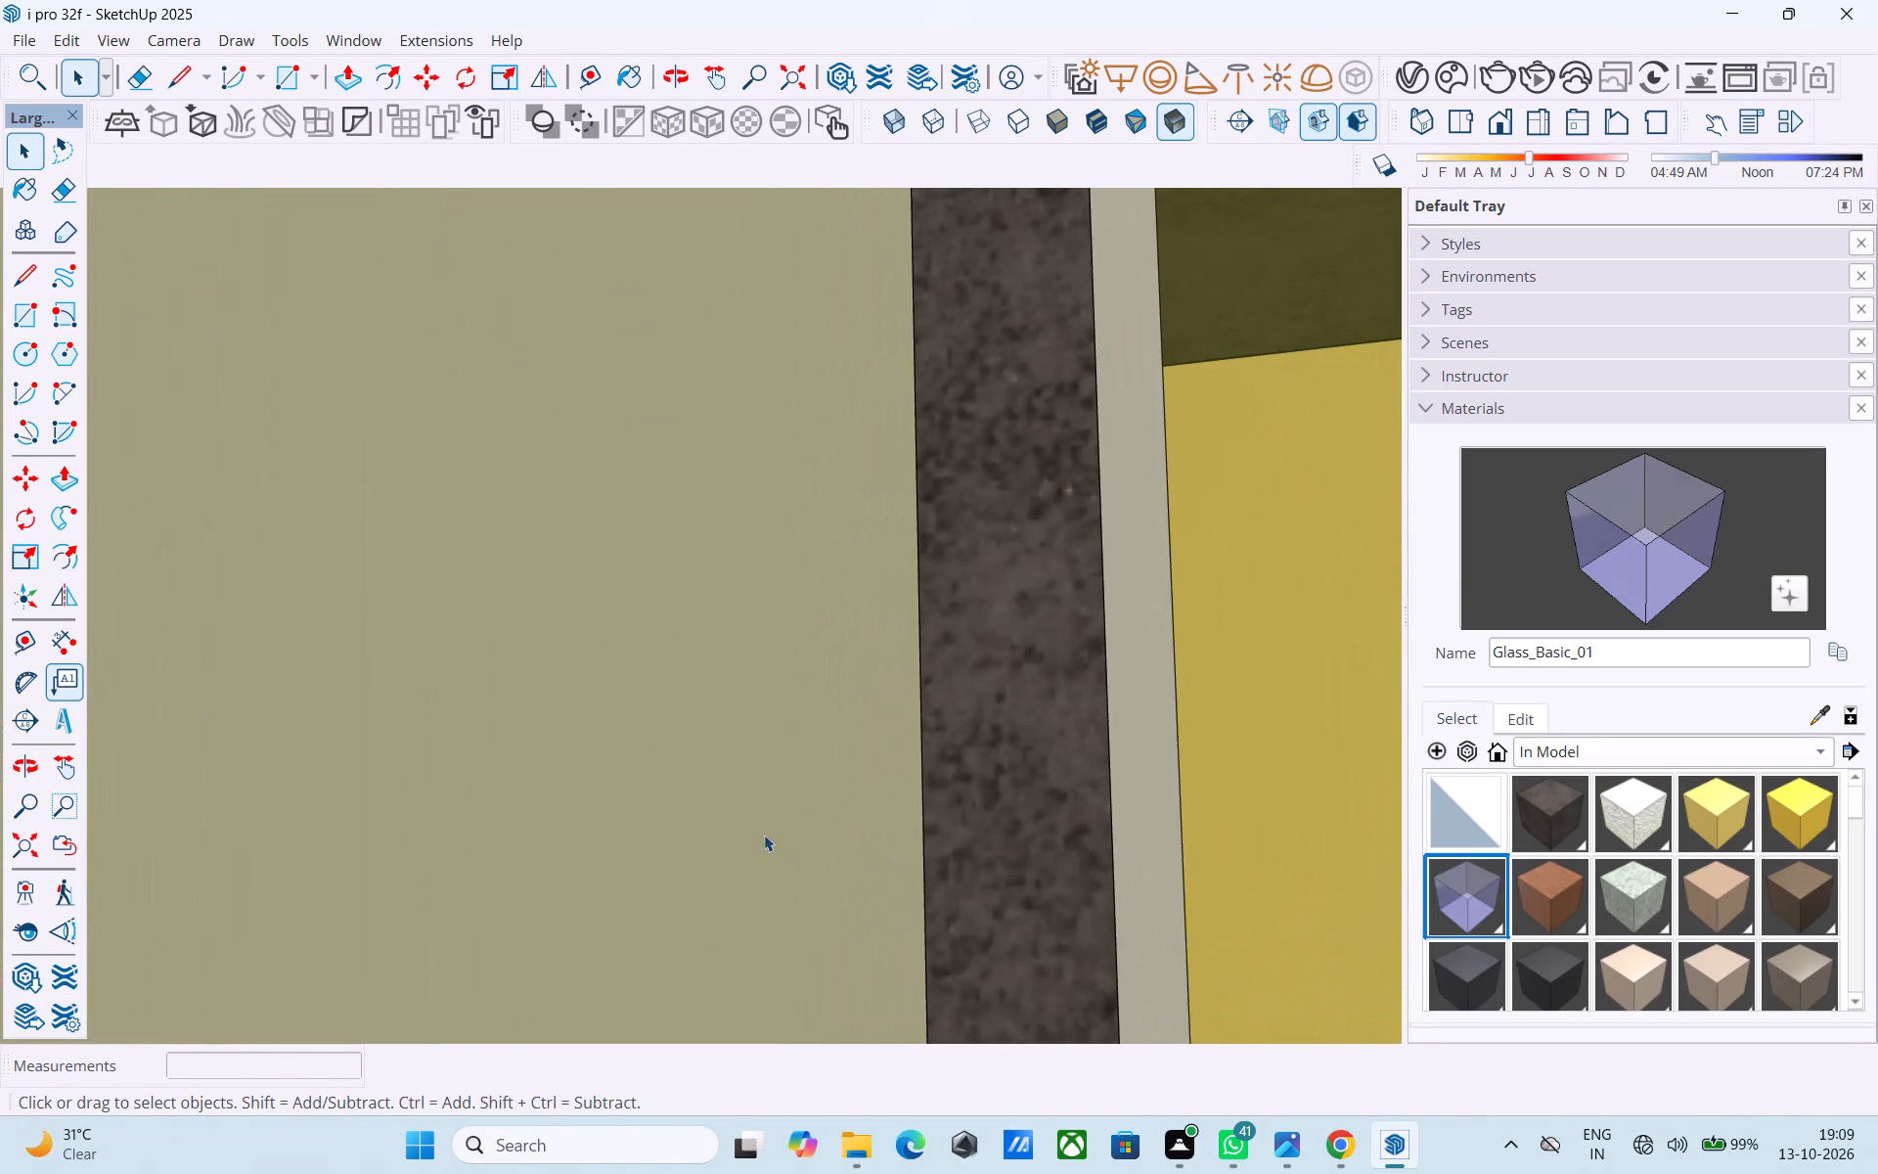
middle_click_drag(764, 835, 1186, 1026)
scroll(1037, 909, "up", 20)
scroll(1037, 909, "up", 7)
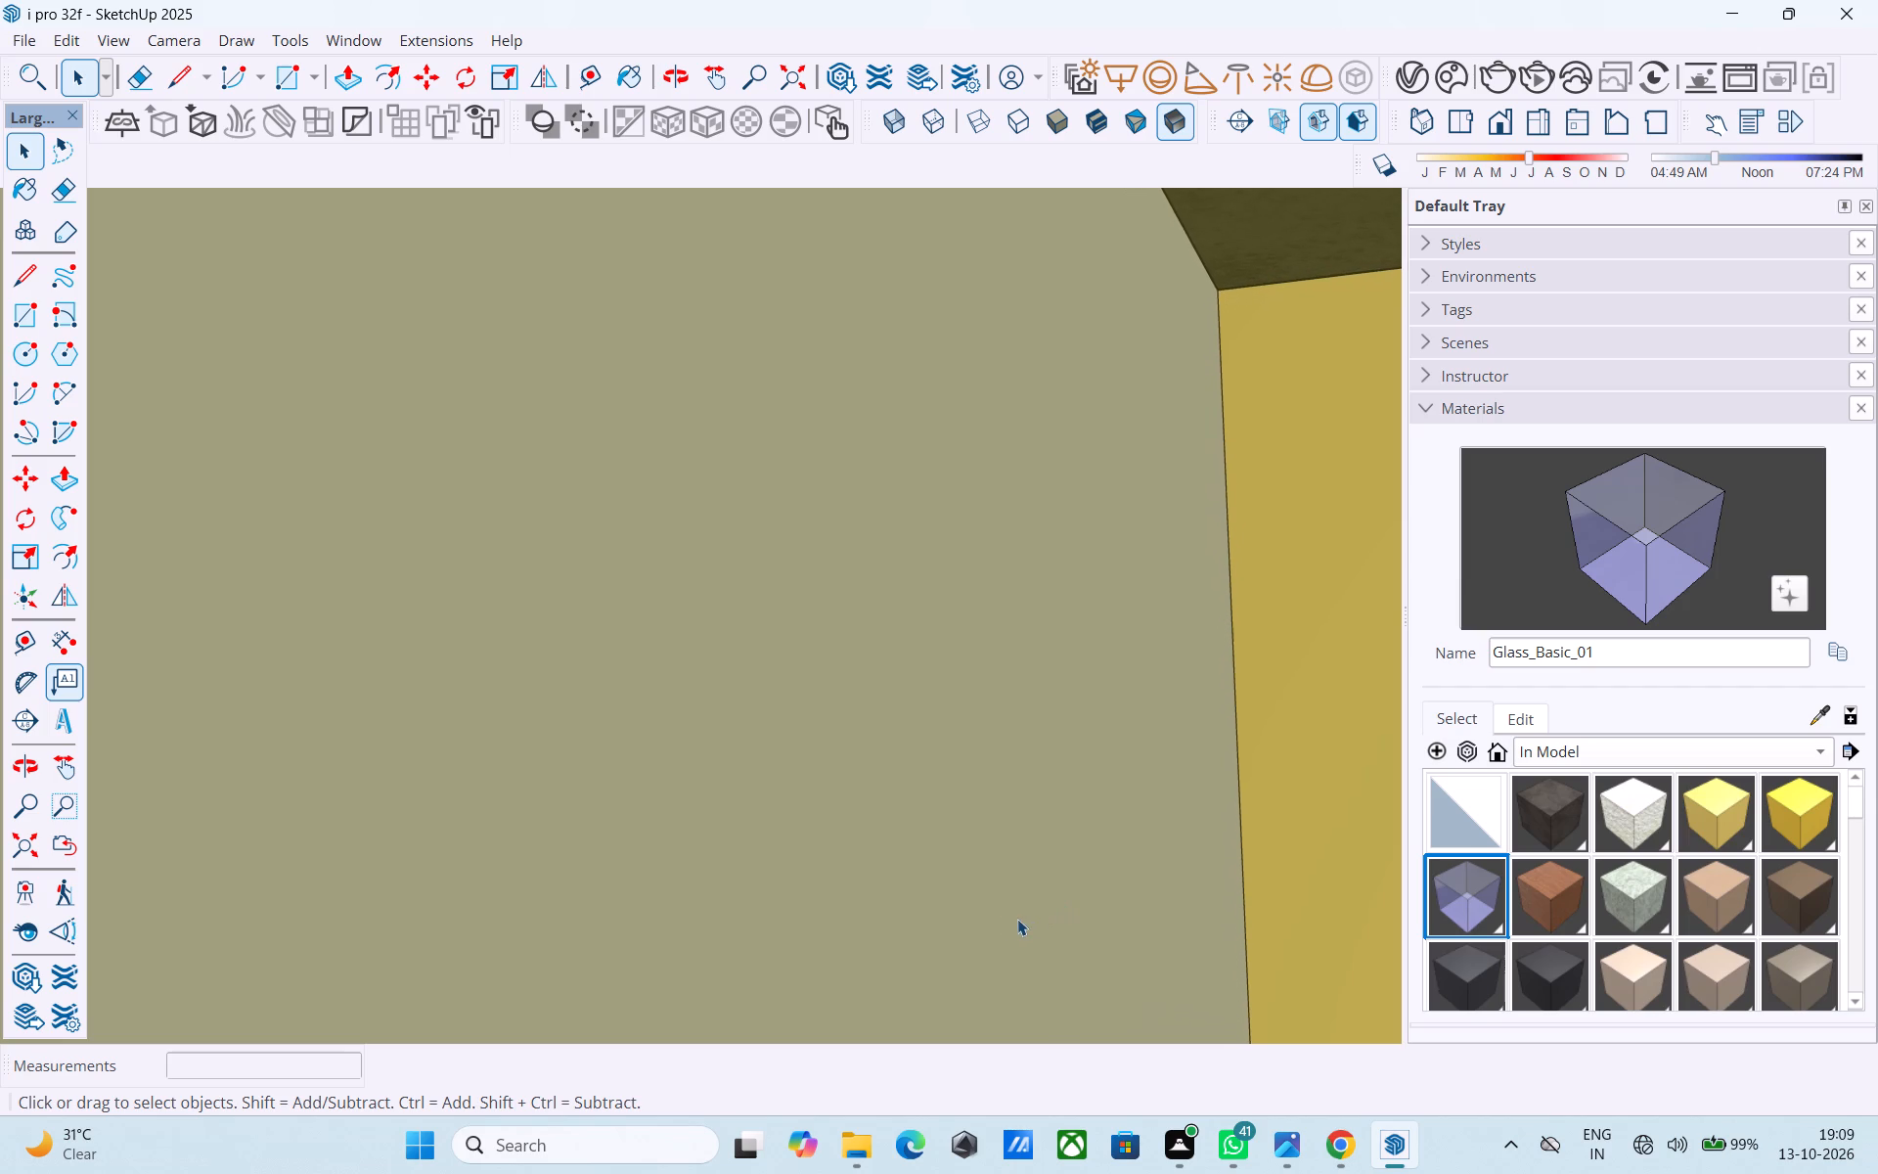
scroll(1017, 919, "up", 20)
scroll(1017, 919, "up", 8)
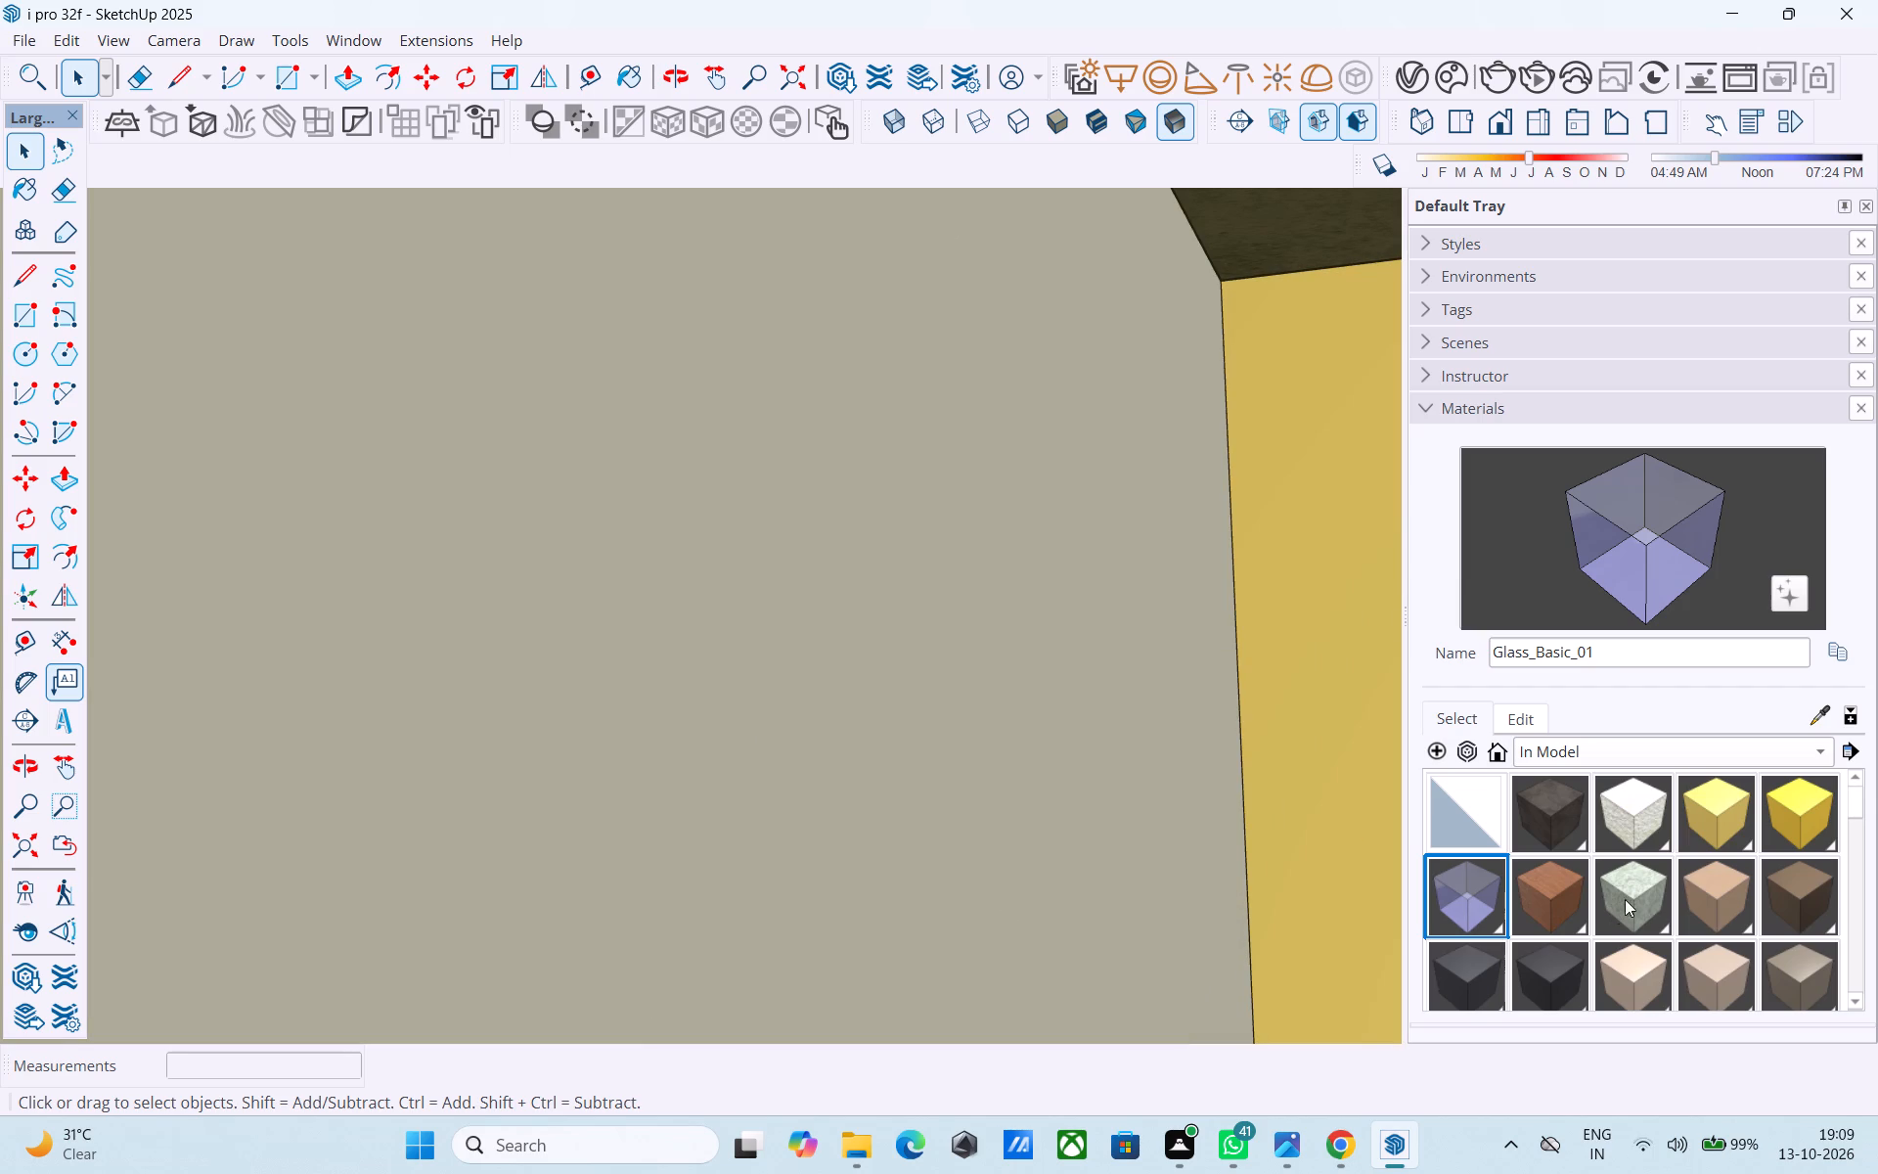
left_click(1806, 816)
left_click(1038, 745)
Examine the ground-floor window interior and the whole house from the front and from below.
scroll(1173, 750, "down", 15)
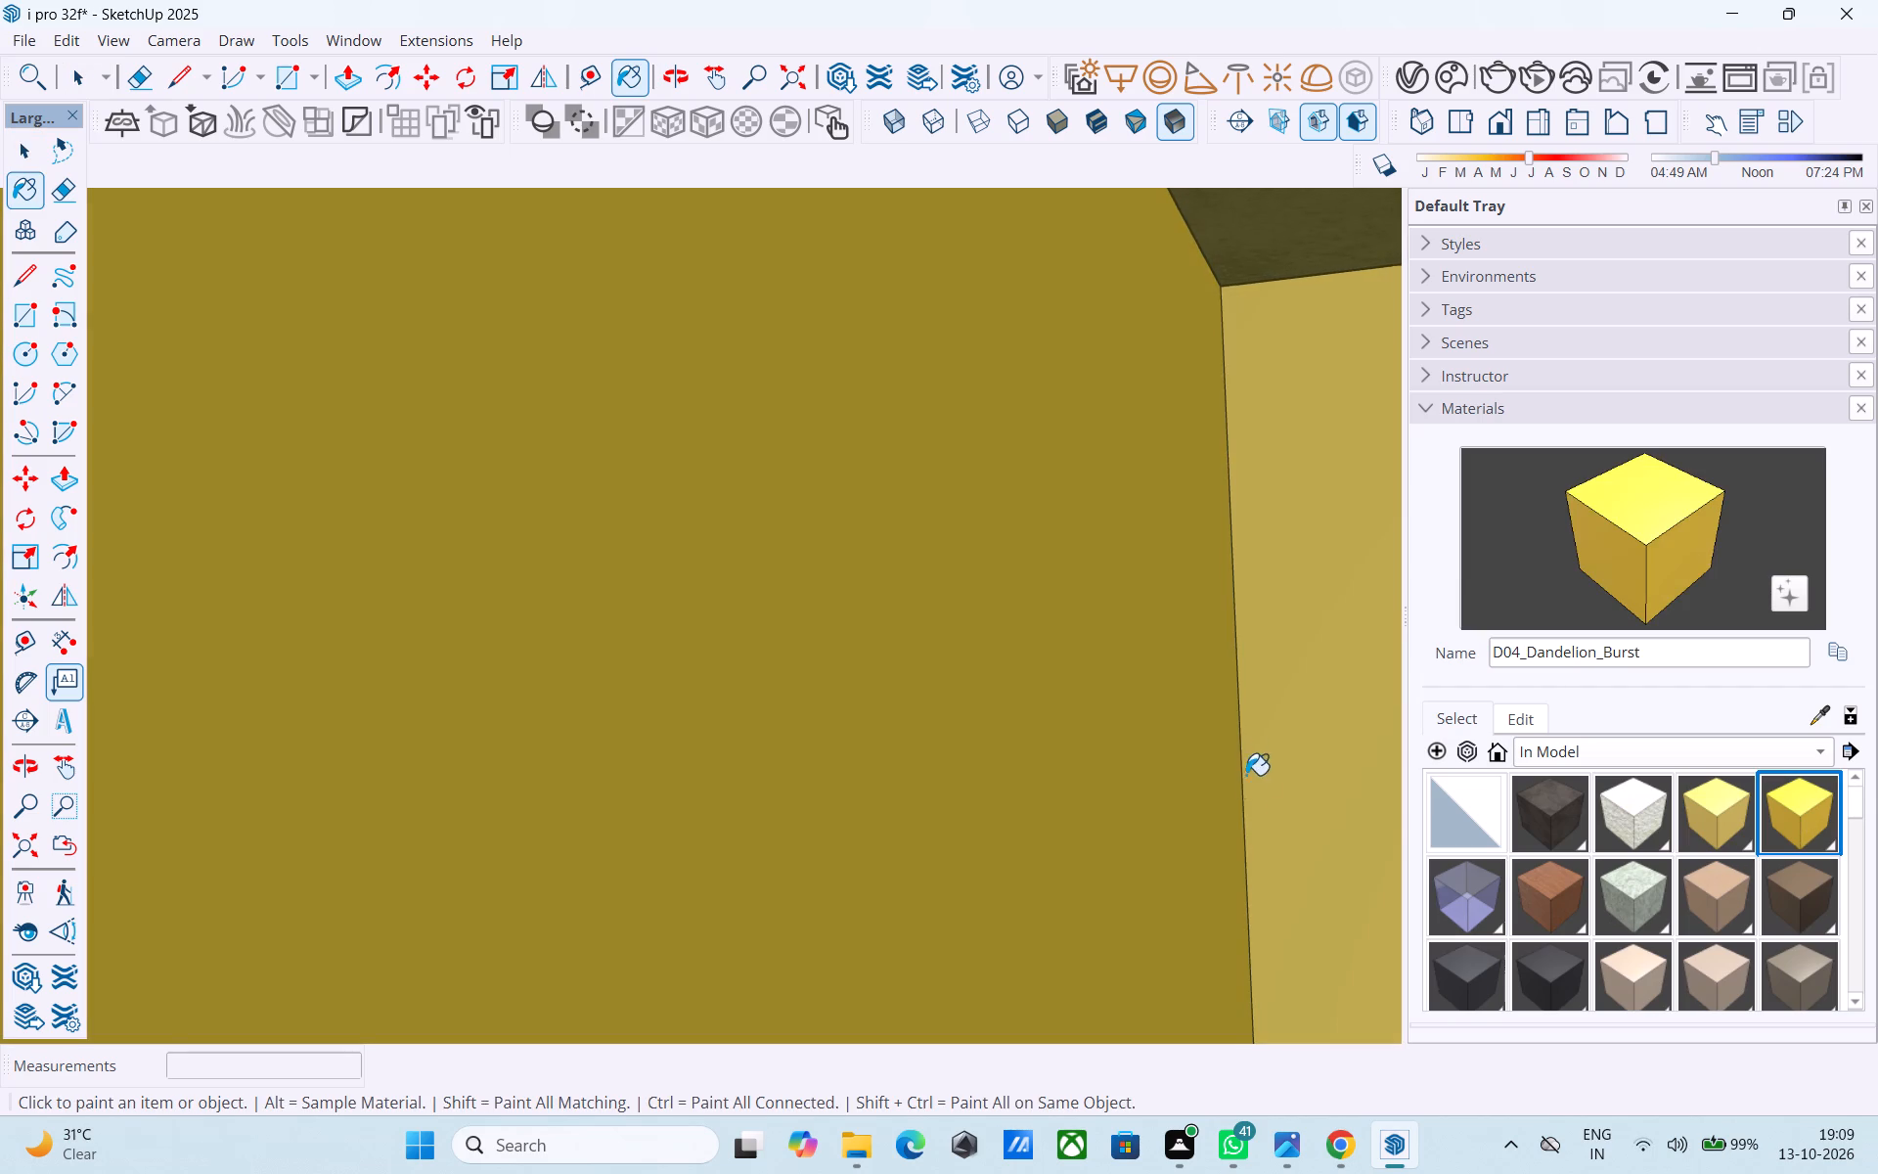
scroll(1246, 775, "down", 20)
scroll(1246, 775, "down", 20)
scroll(1246, 775, "down", 2)
middle_click_drag(1148, 788, 1141, 796)
key("space")
scroll(1146, 899, "up", 1)
scroll(1146, 900, "down", 6)
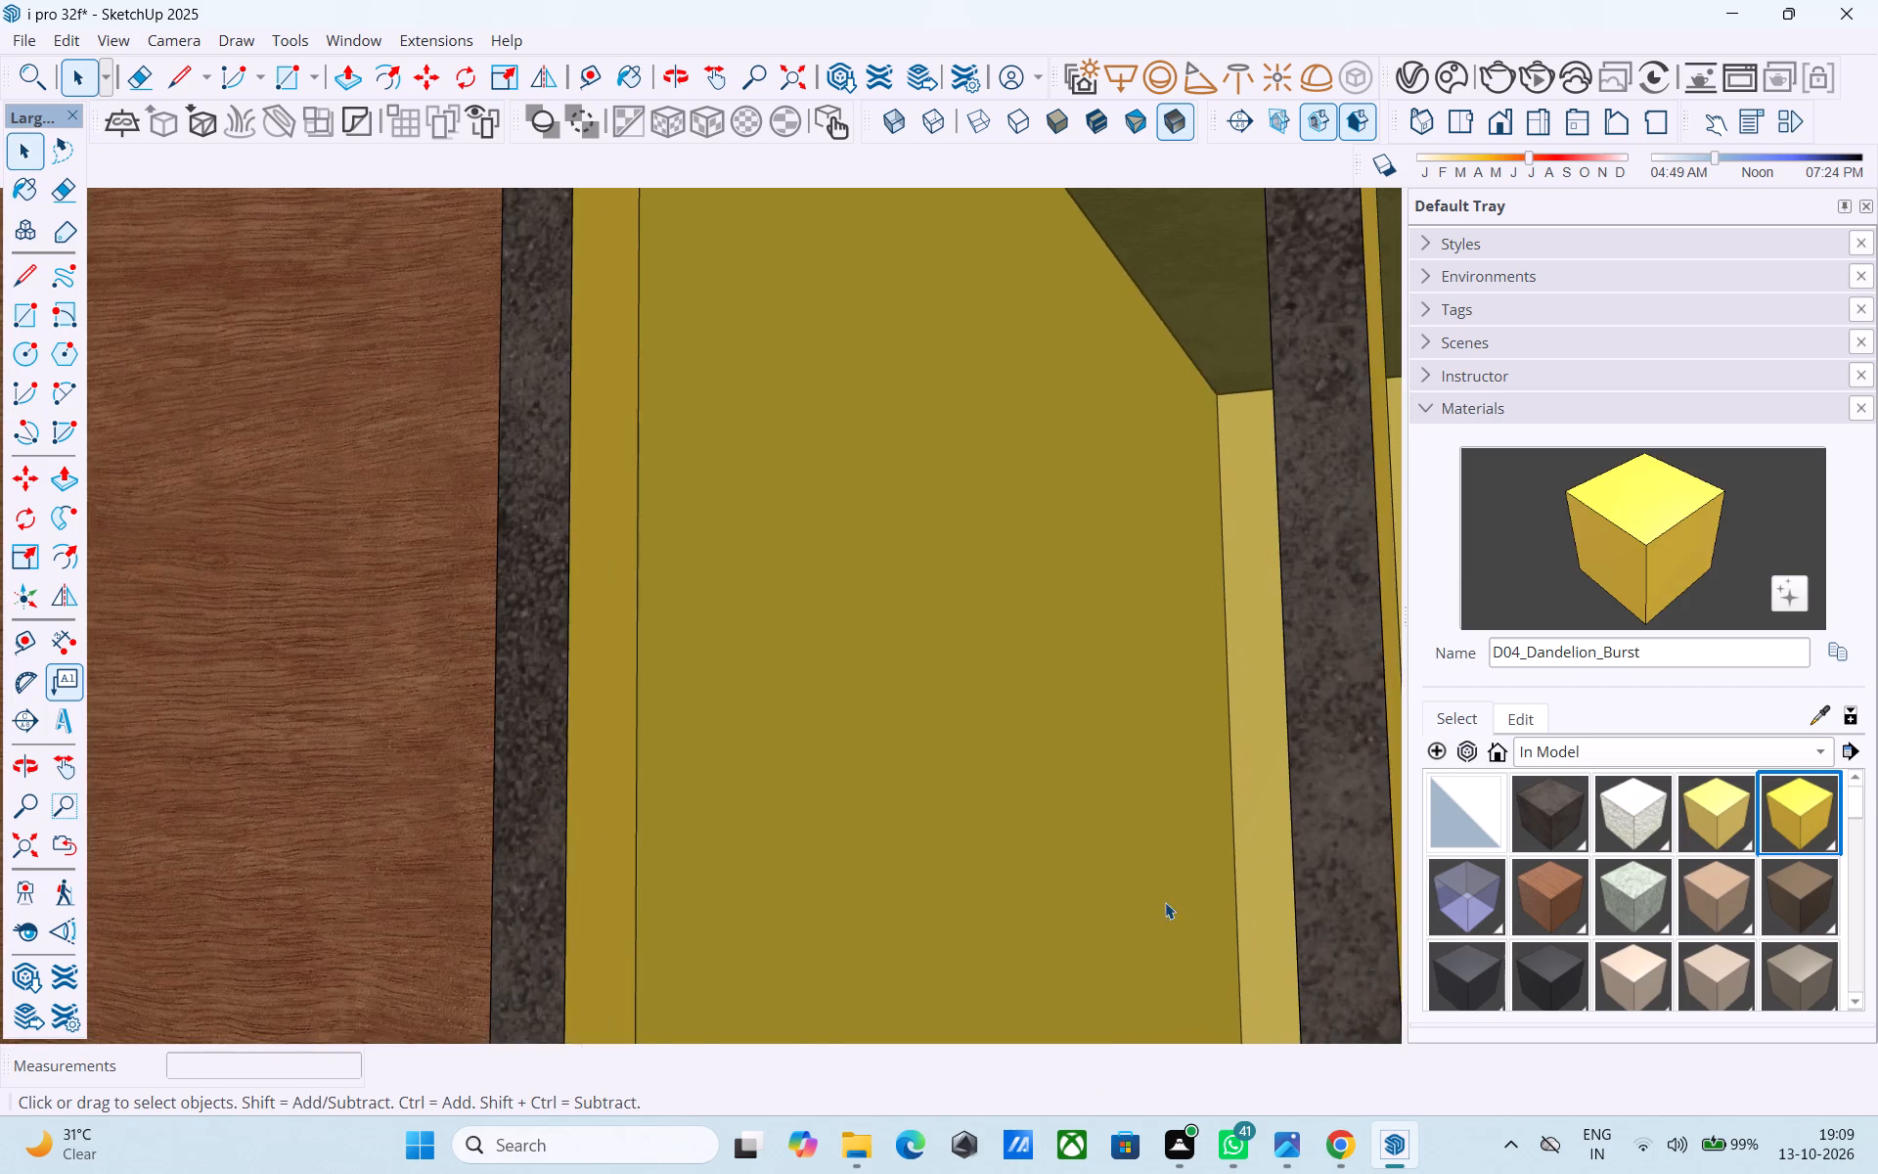
scroll(1165, 902, "down", 20)
scroll(1165, 902, "down", 8)
middle_click_drag(820, 928, 992, 1004)
scroll(1078, 713, "up", 3)
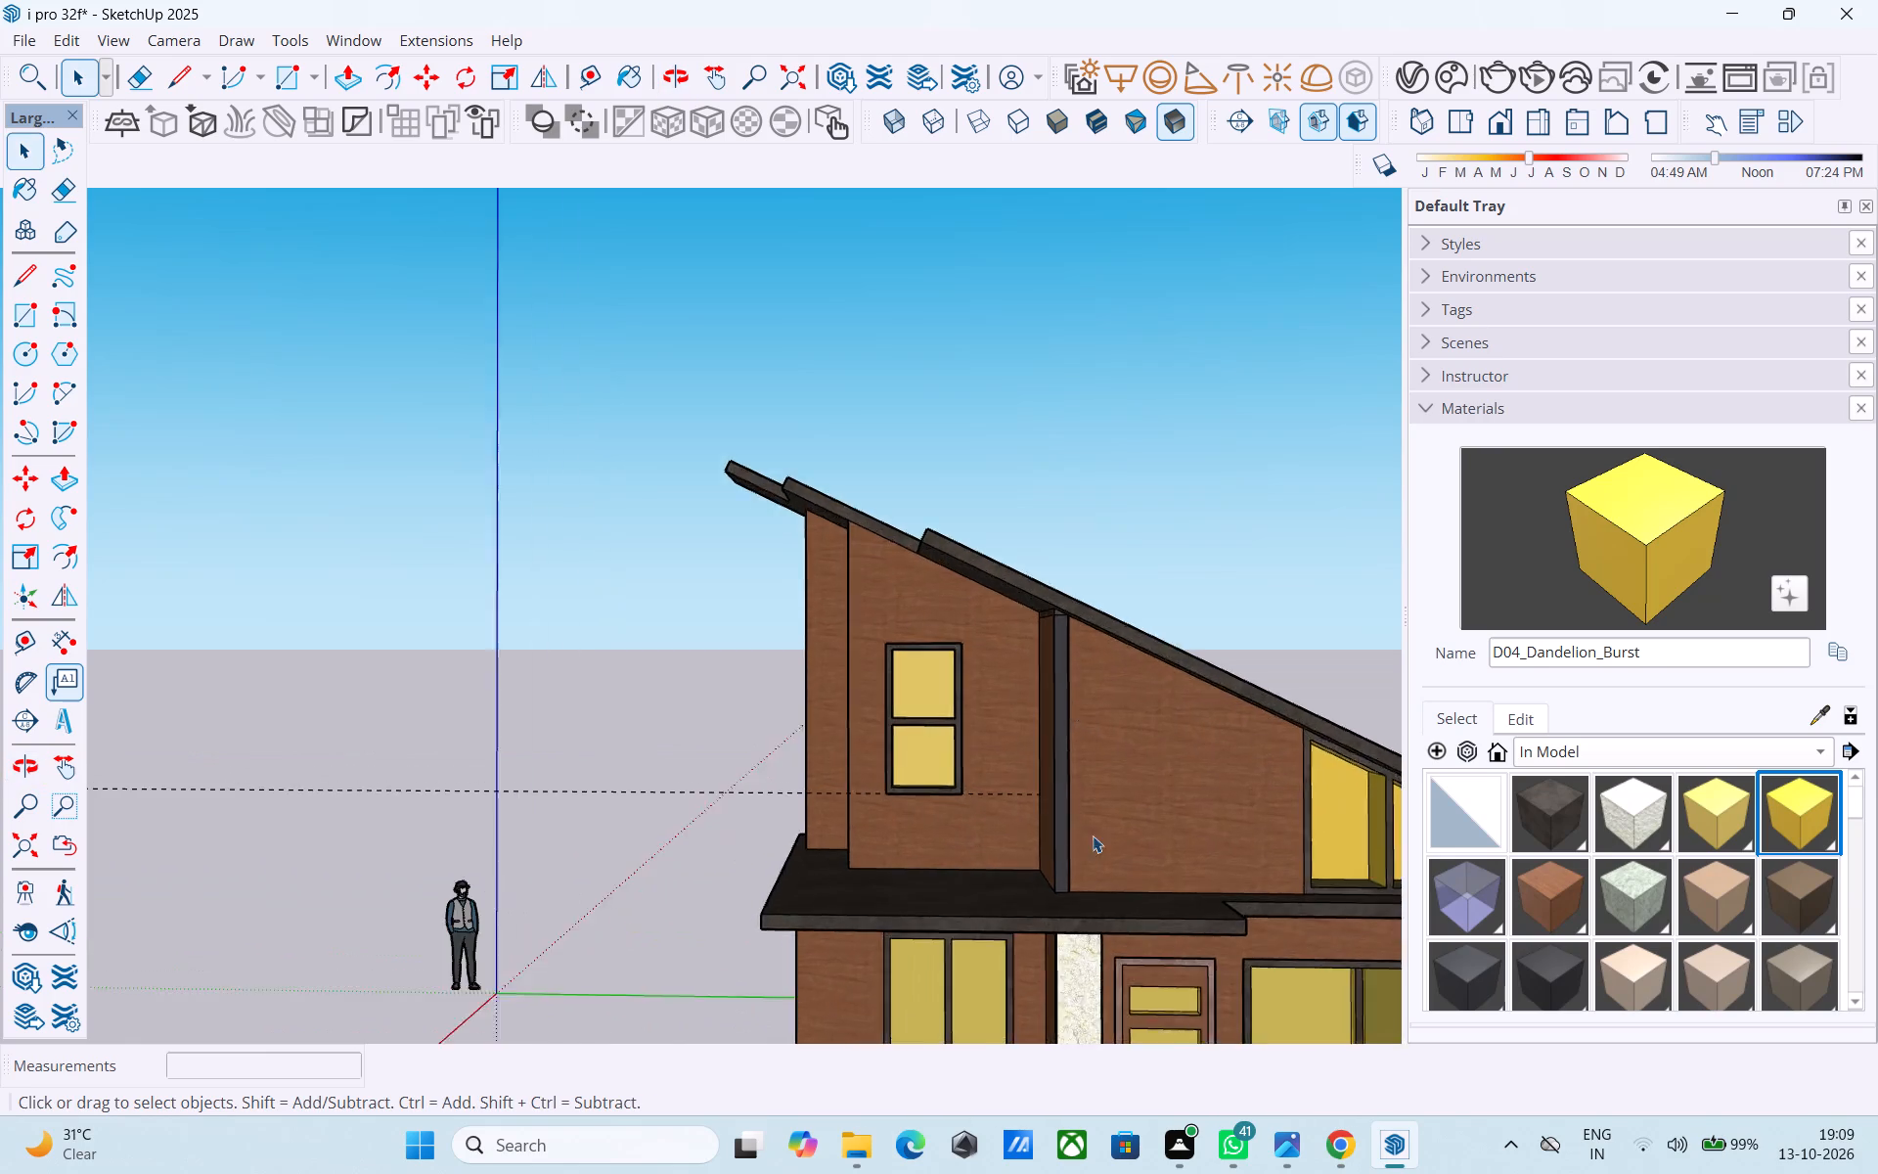
scroll(1093, 835, "up", 1)
middle_click_drag(1051, 845, 1181, 751)
scroll(593, 758, "down", 7)
middle_click_drag(636, 907, 686, 894)
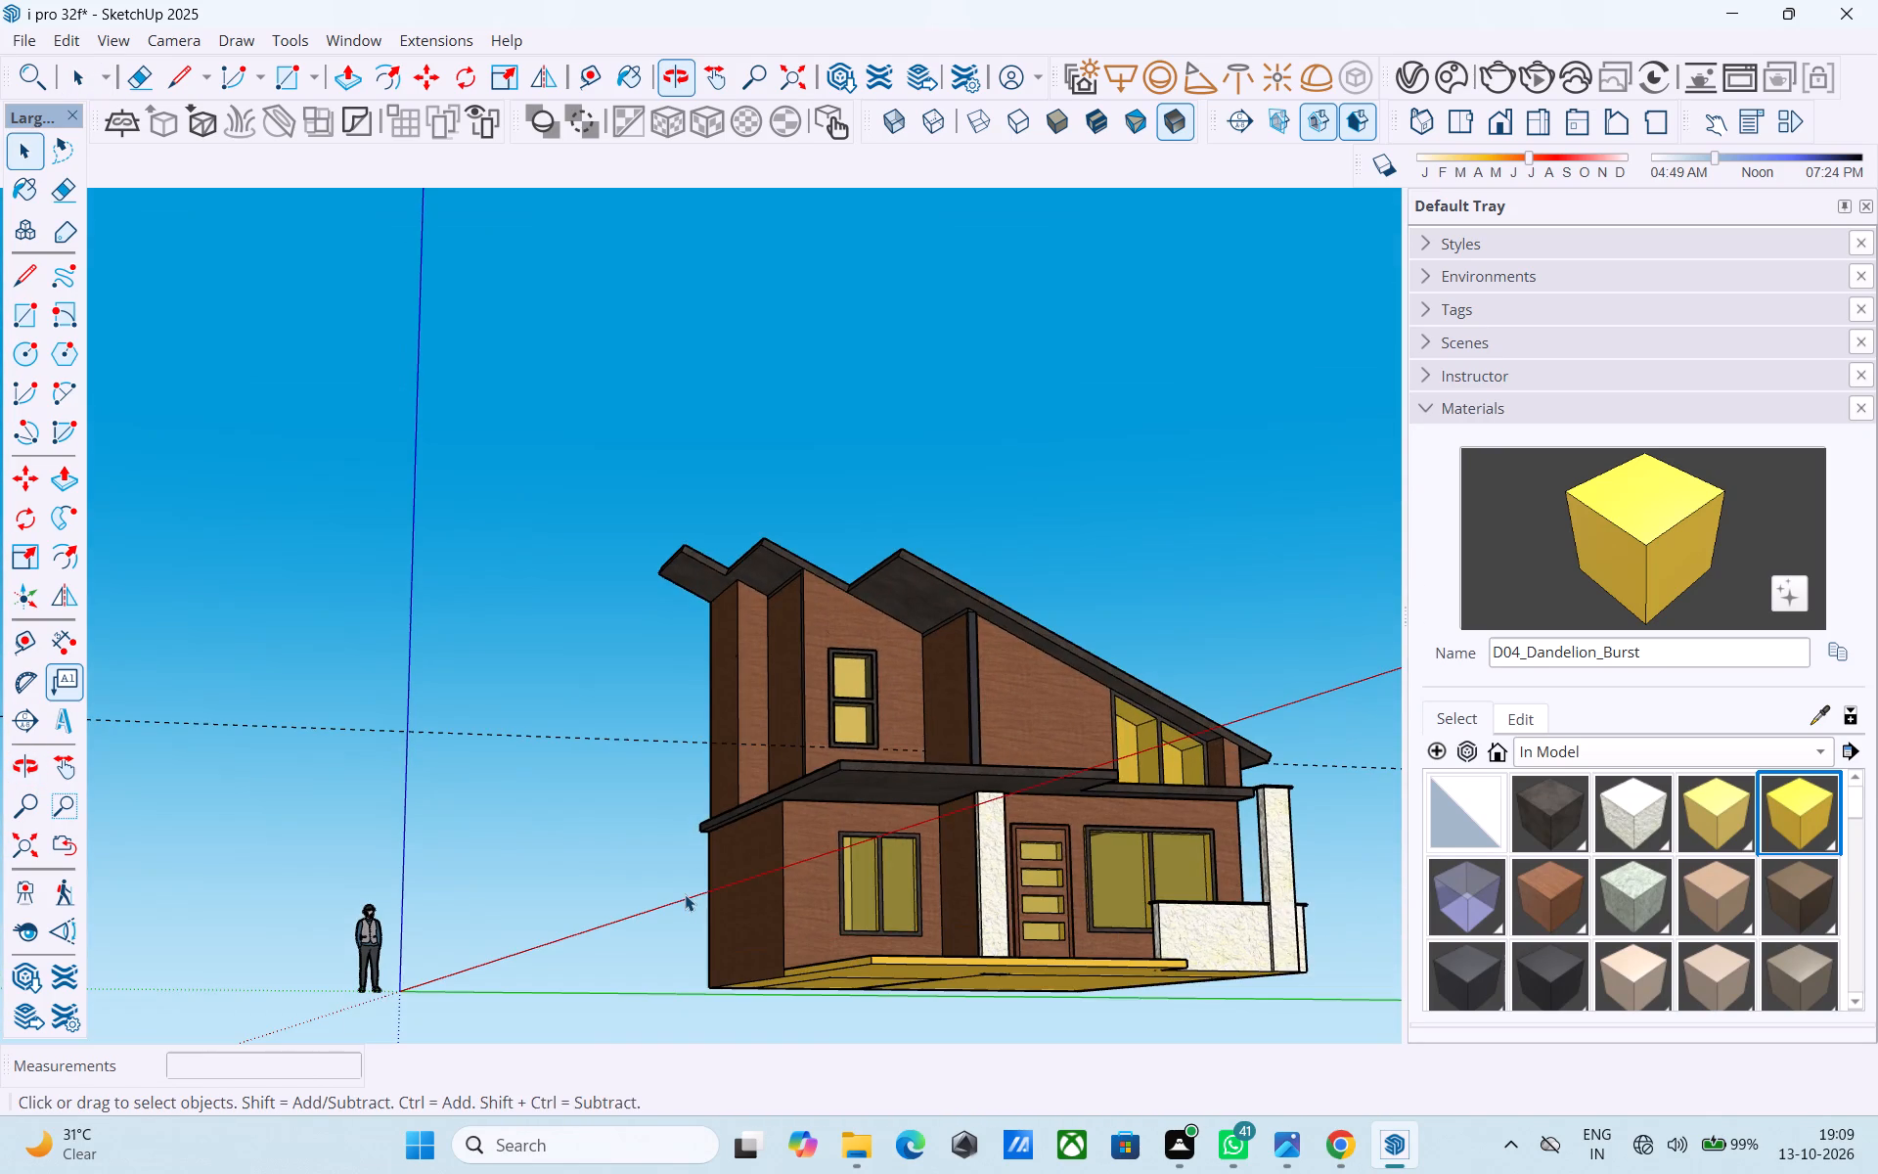
Save the model.
key("ctrl+s")
Open the upper-floor group with the sloped roof for editing.
middle_click_drag(862, 932, 623, 989)
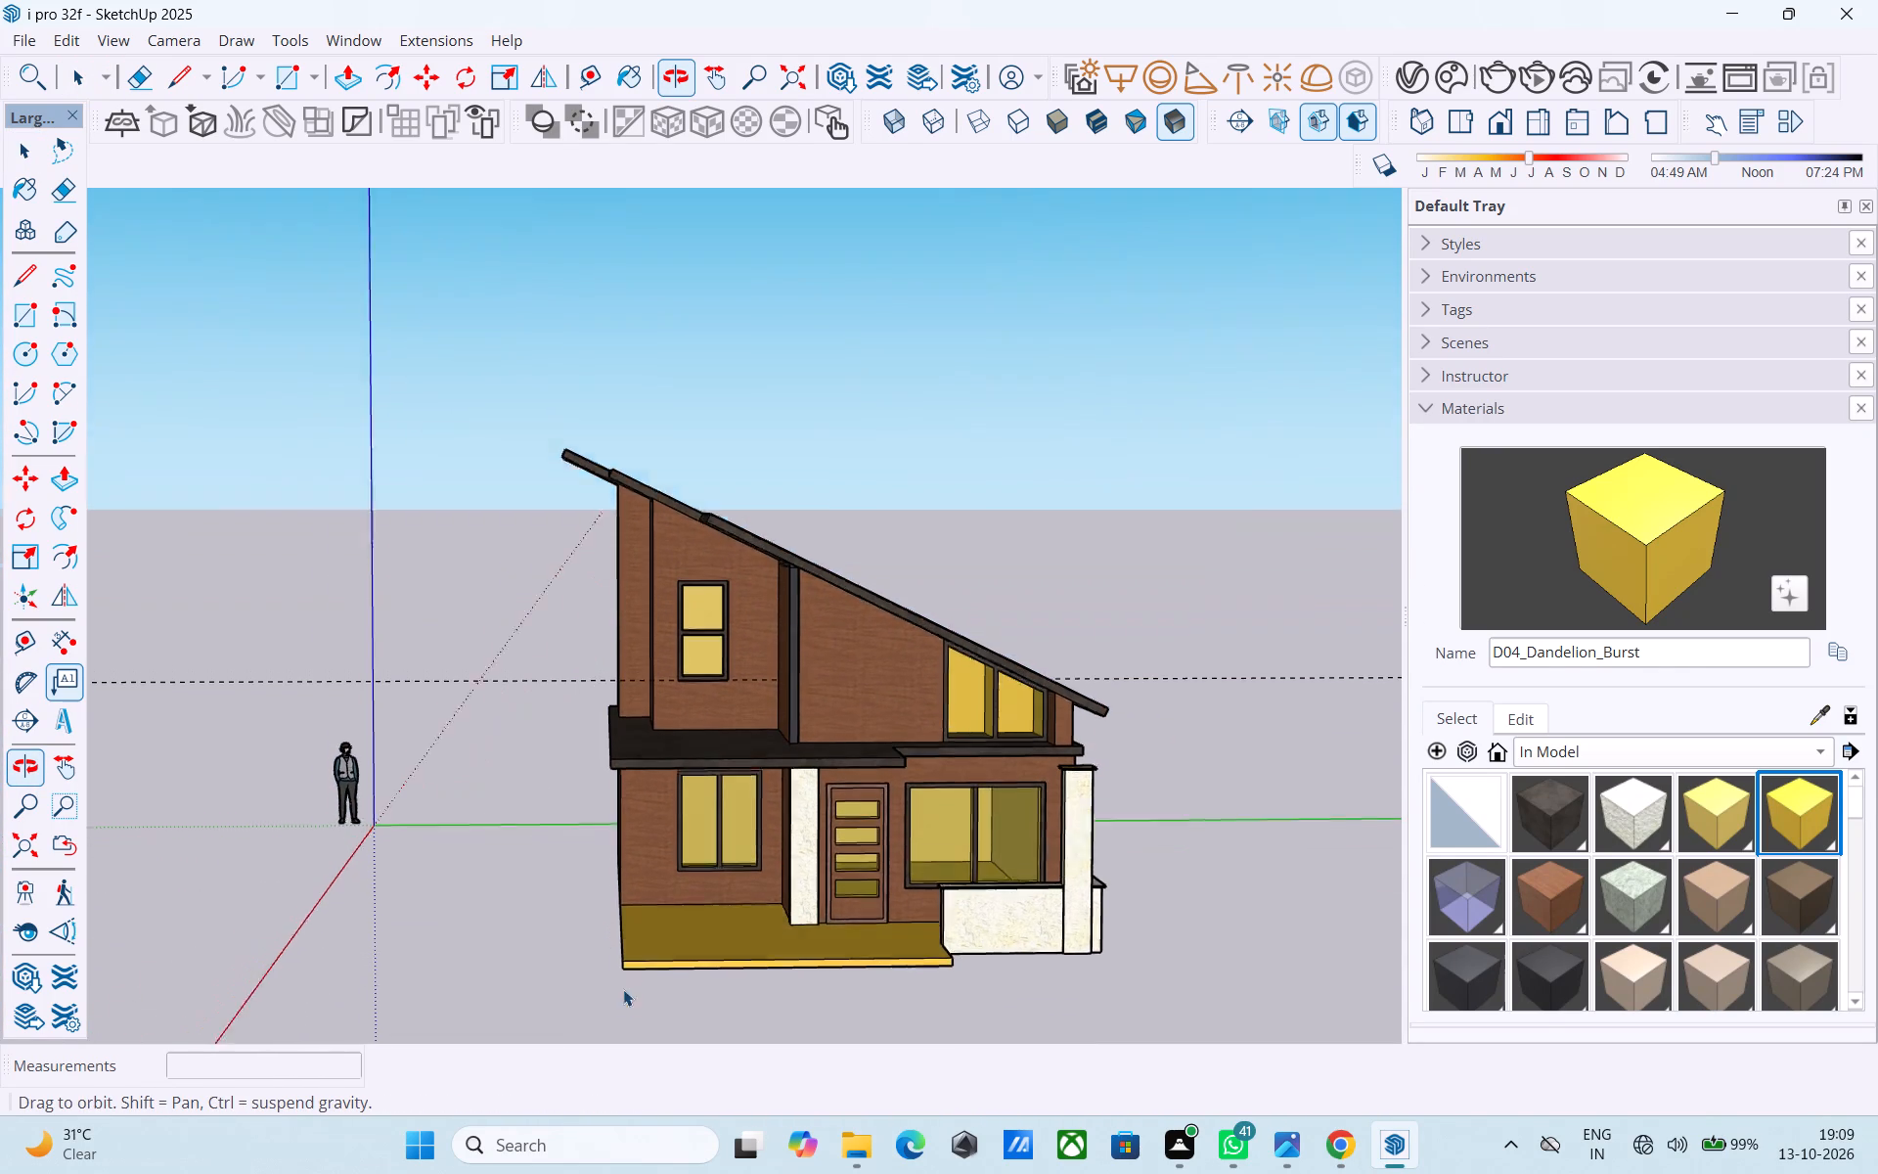
middle_click_drag(623, 989, 623, 986)
middle_click_drag(717, 855, 760, 977)
scroll(830, 634, "up", 8)
middle_click_drag(790, 700, 718, 747)
left_click(719, 737)
double_click(719, 737)
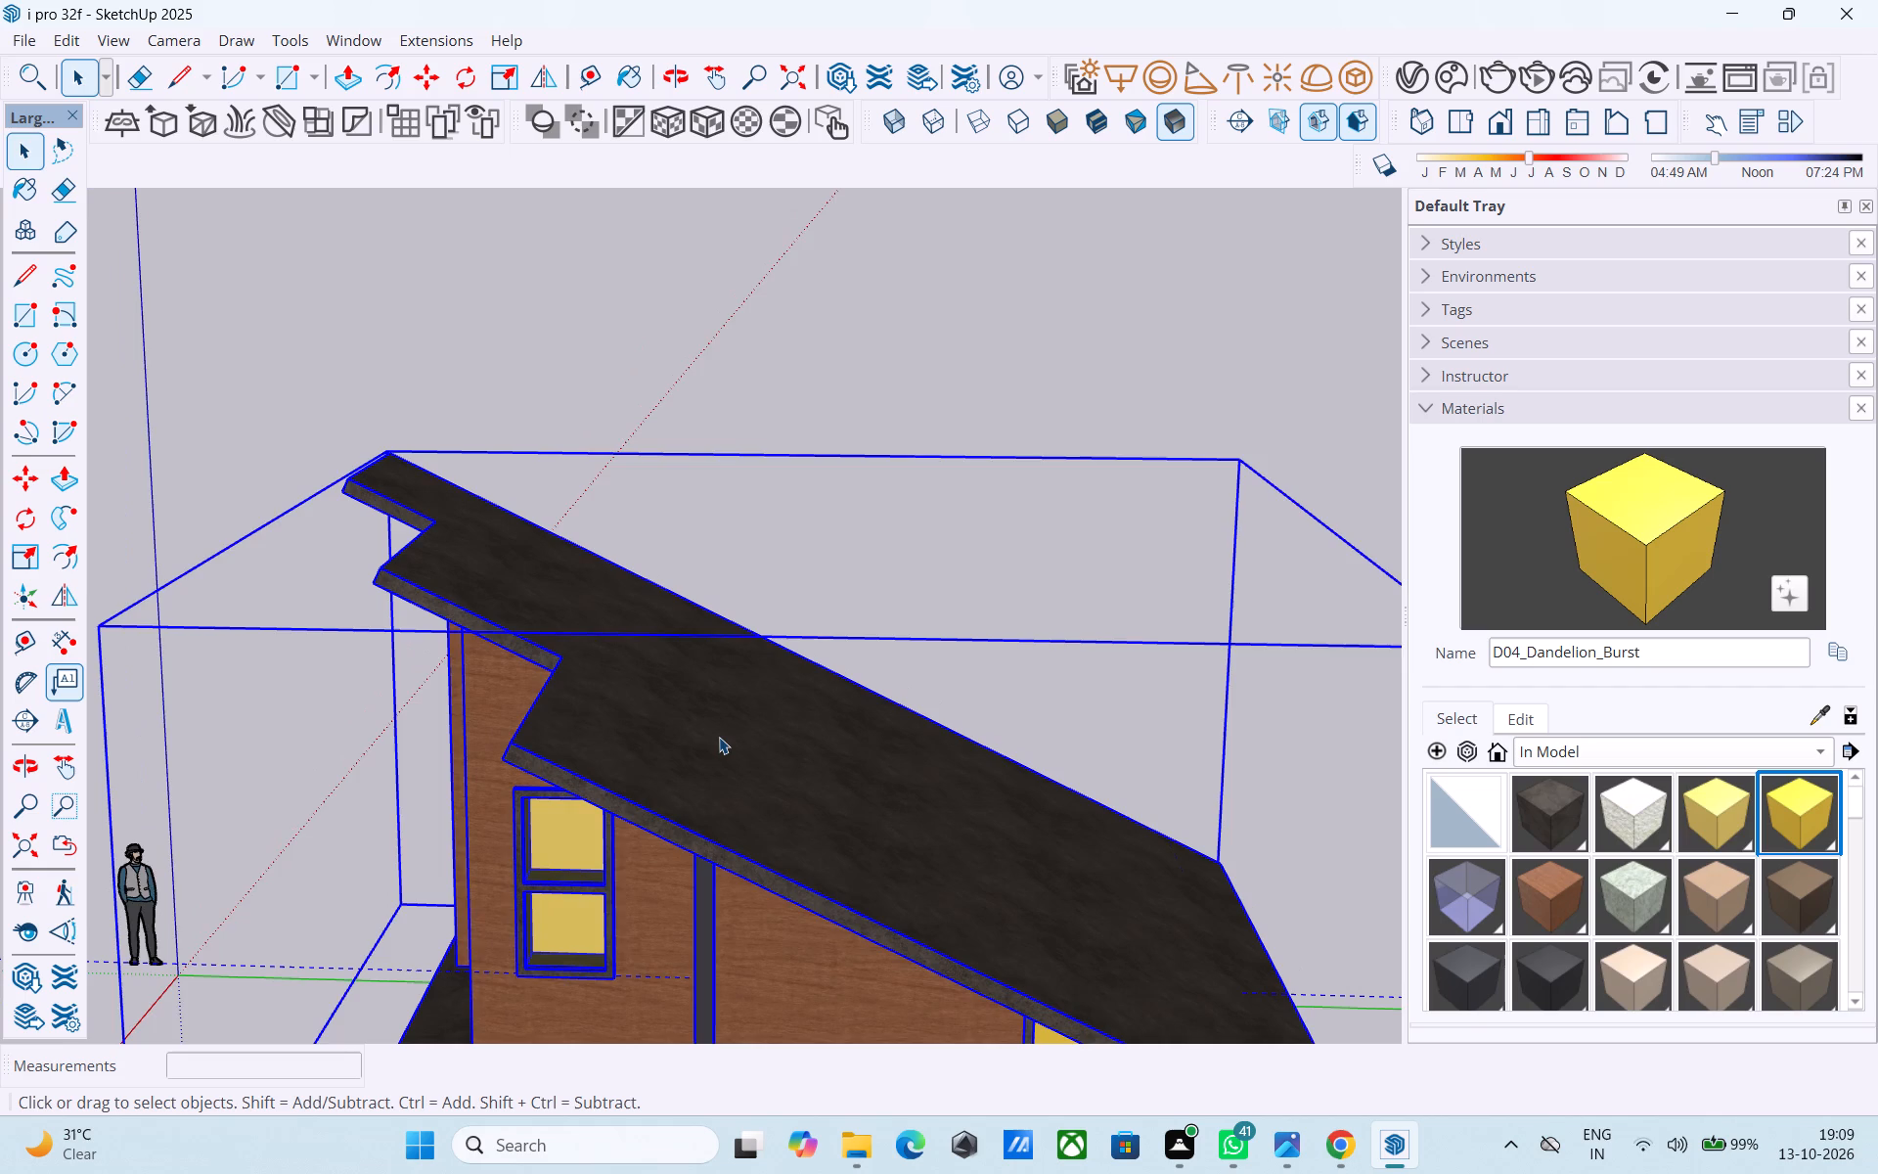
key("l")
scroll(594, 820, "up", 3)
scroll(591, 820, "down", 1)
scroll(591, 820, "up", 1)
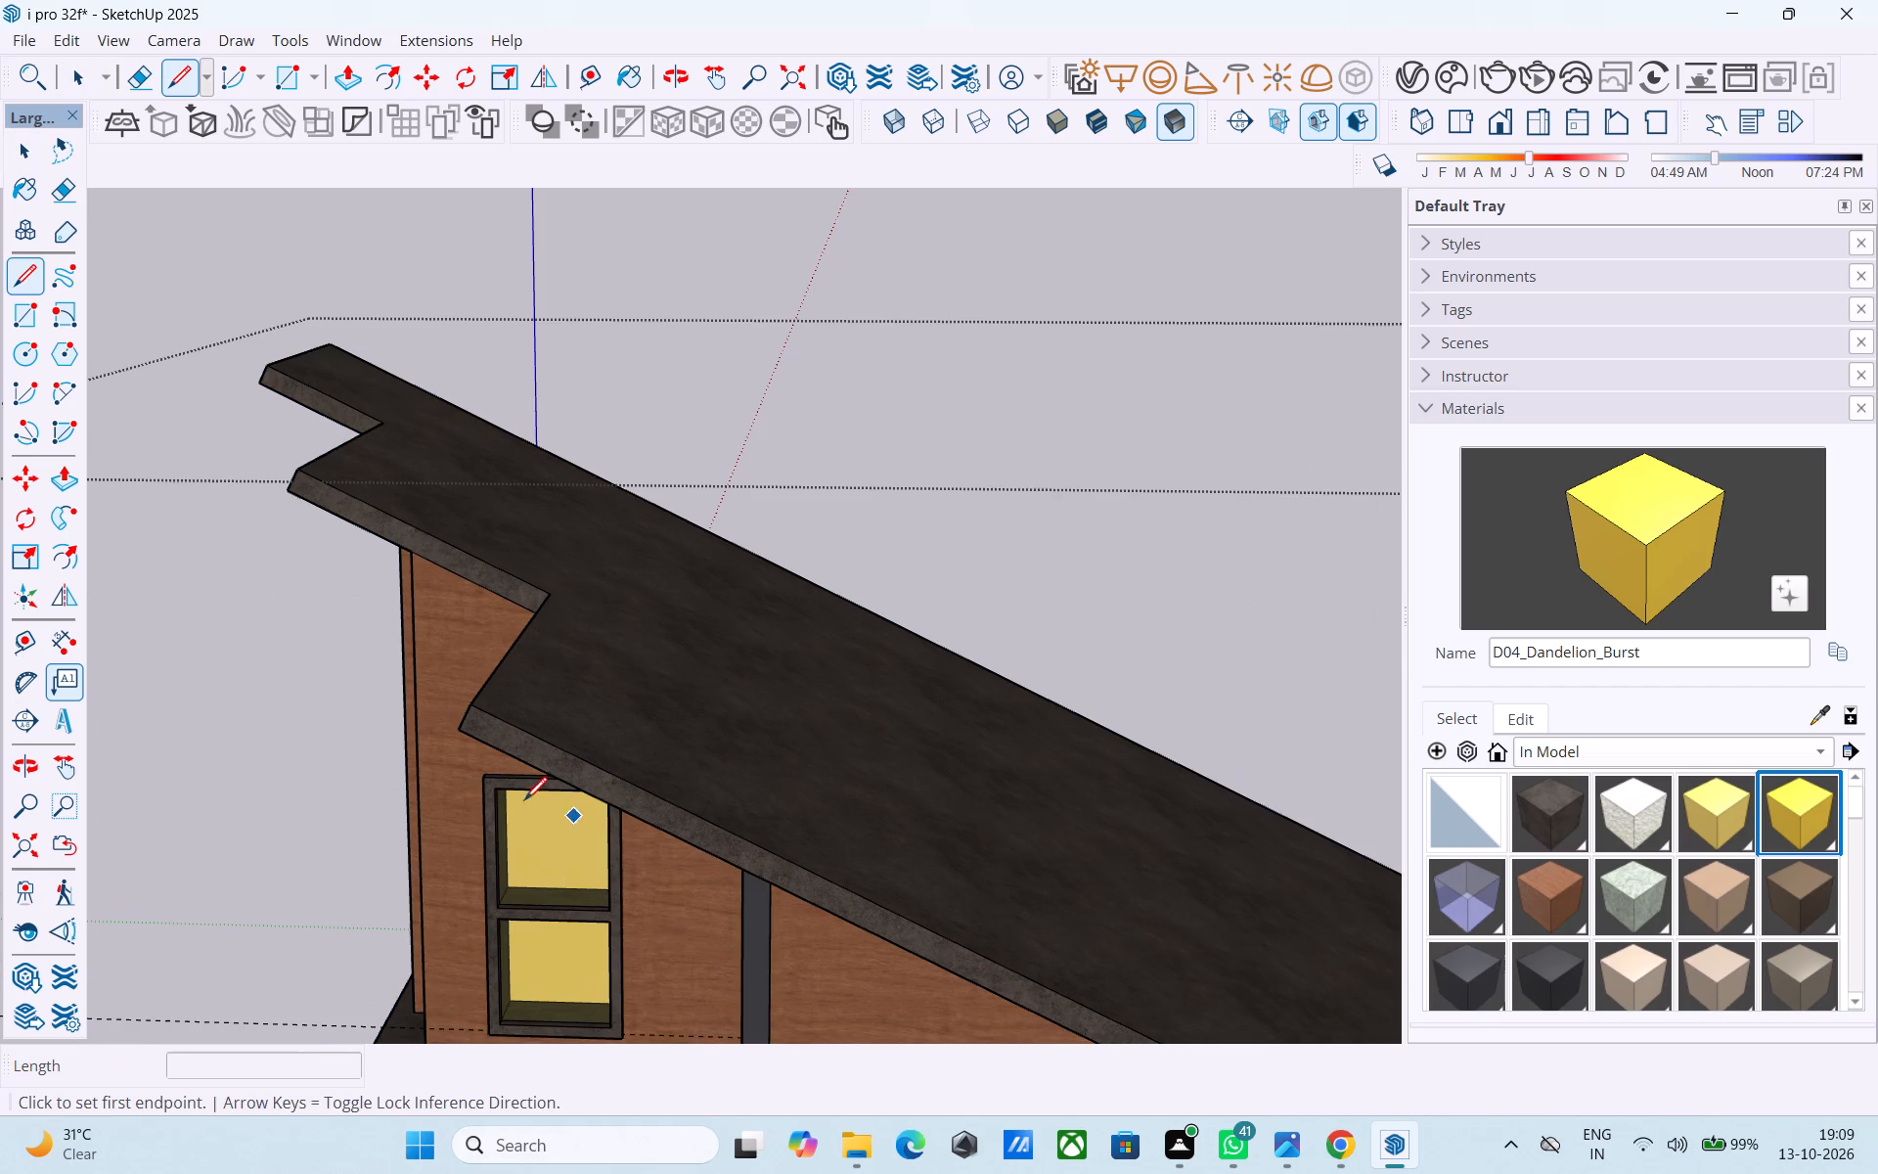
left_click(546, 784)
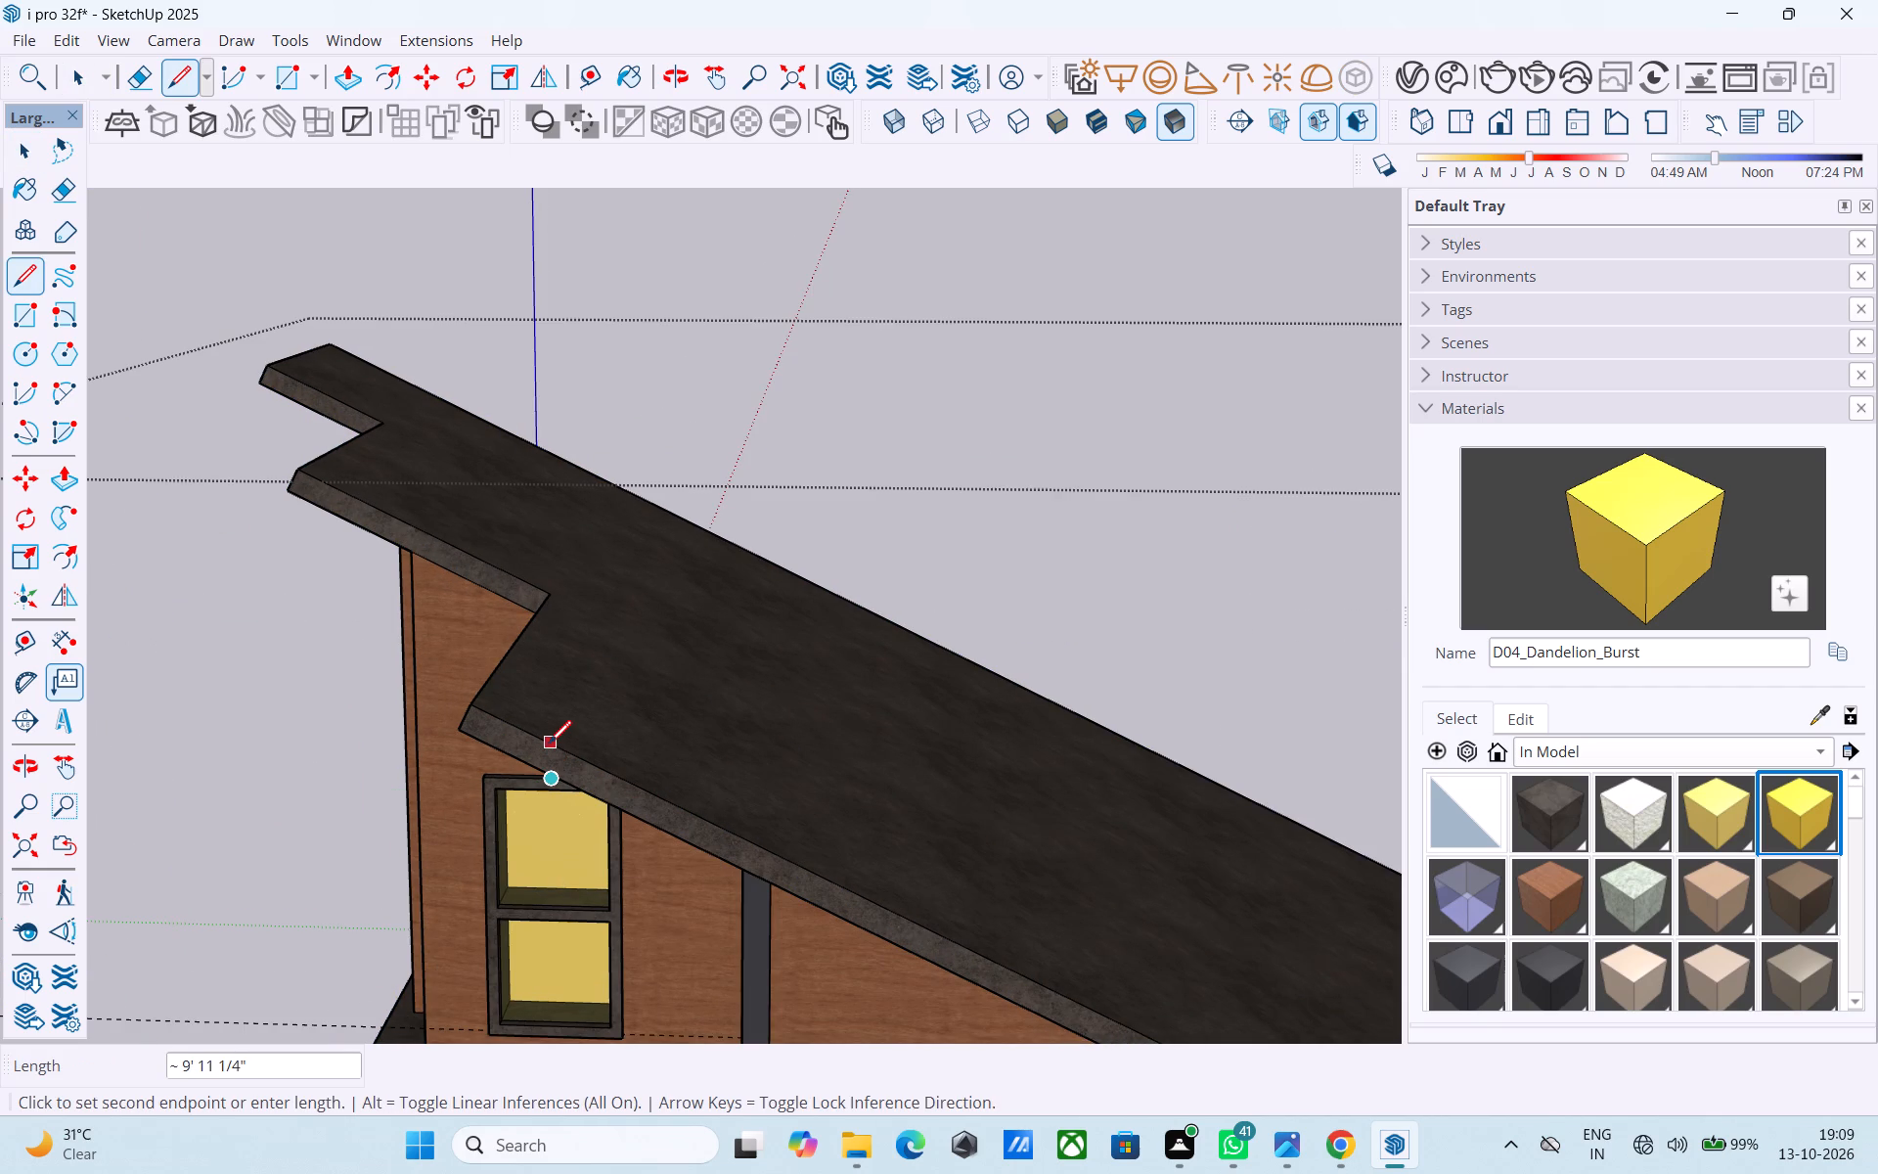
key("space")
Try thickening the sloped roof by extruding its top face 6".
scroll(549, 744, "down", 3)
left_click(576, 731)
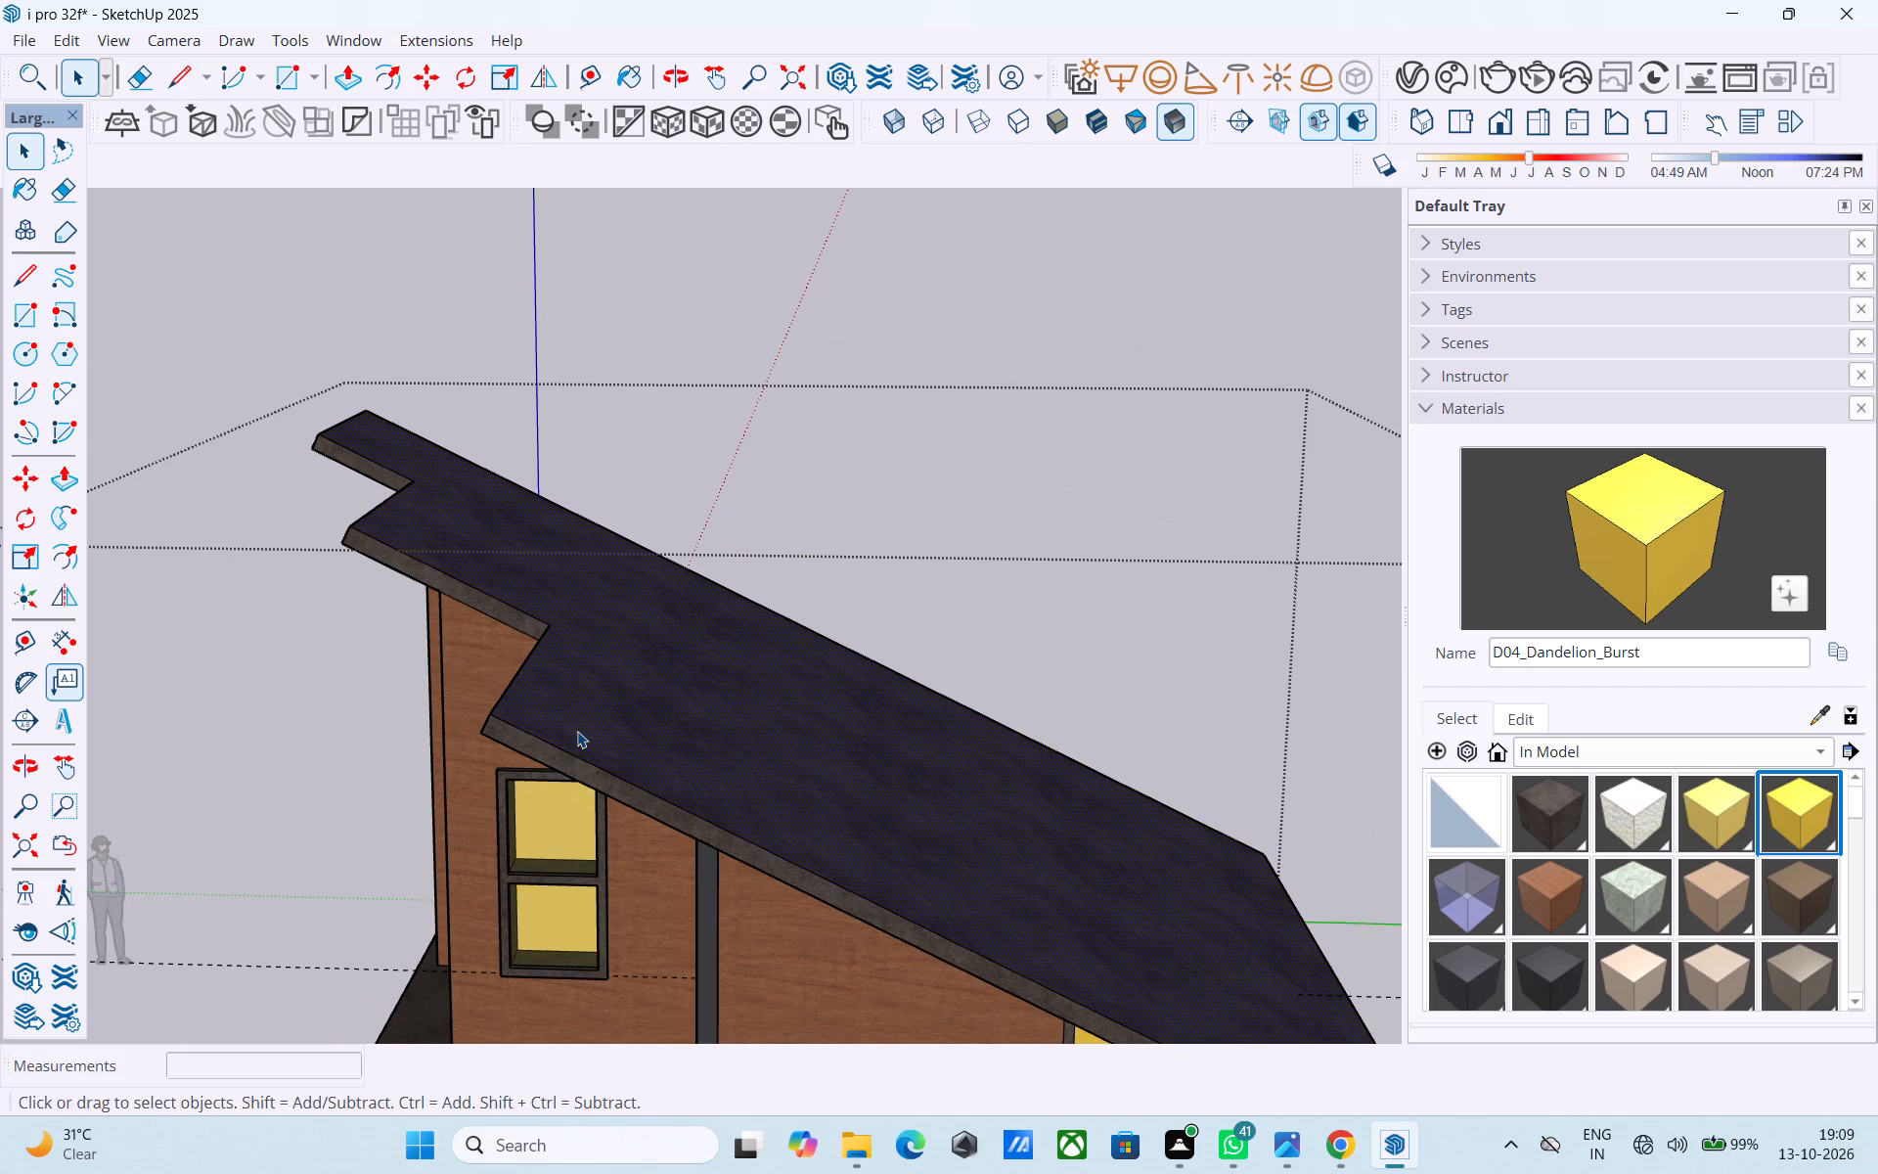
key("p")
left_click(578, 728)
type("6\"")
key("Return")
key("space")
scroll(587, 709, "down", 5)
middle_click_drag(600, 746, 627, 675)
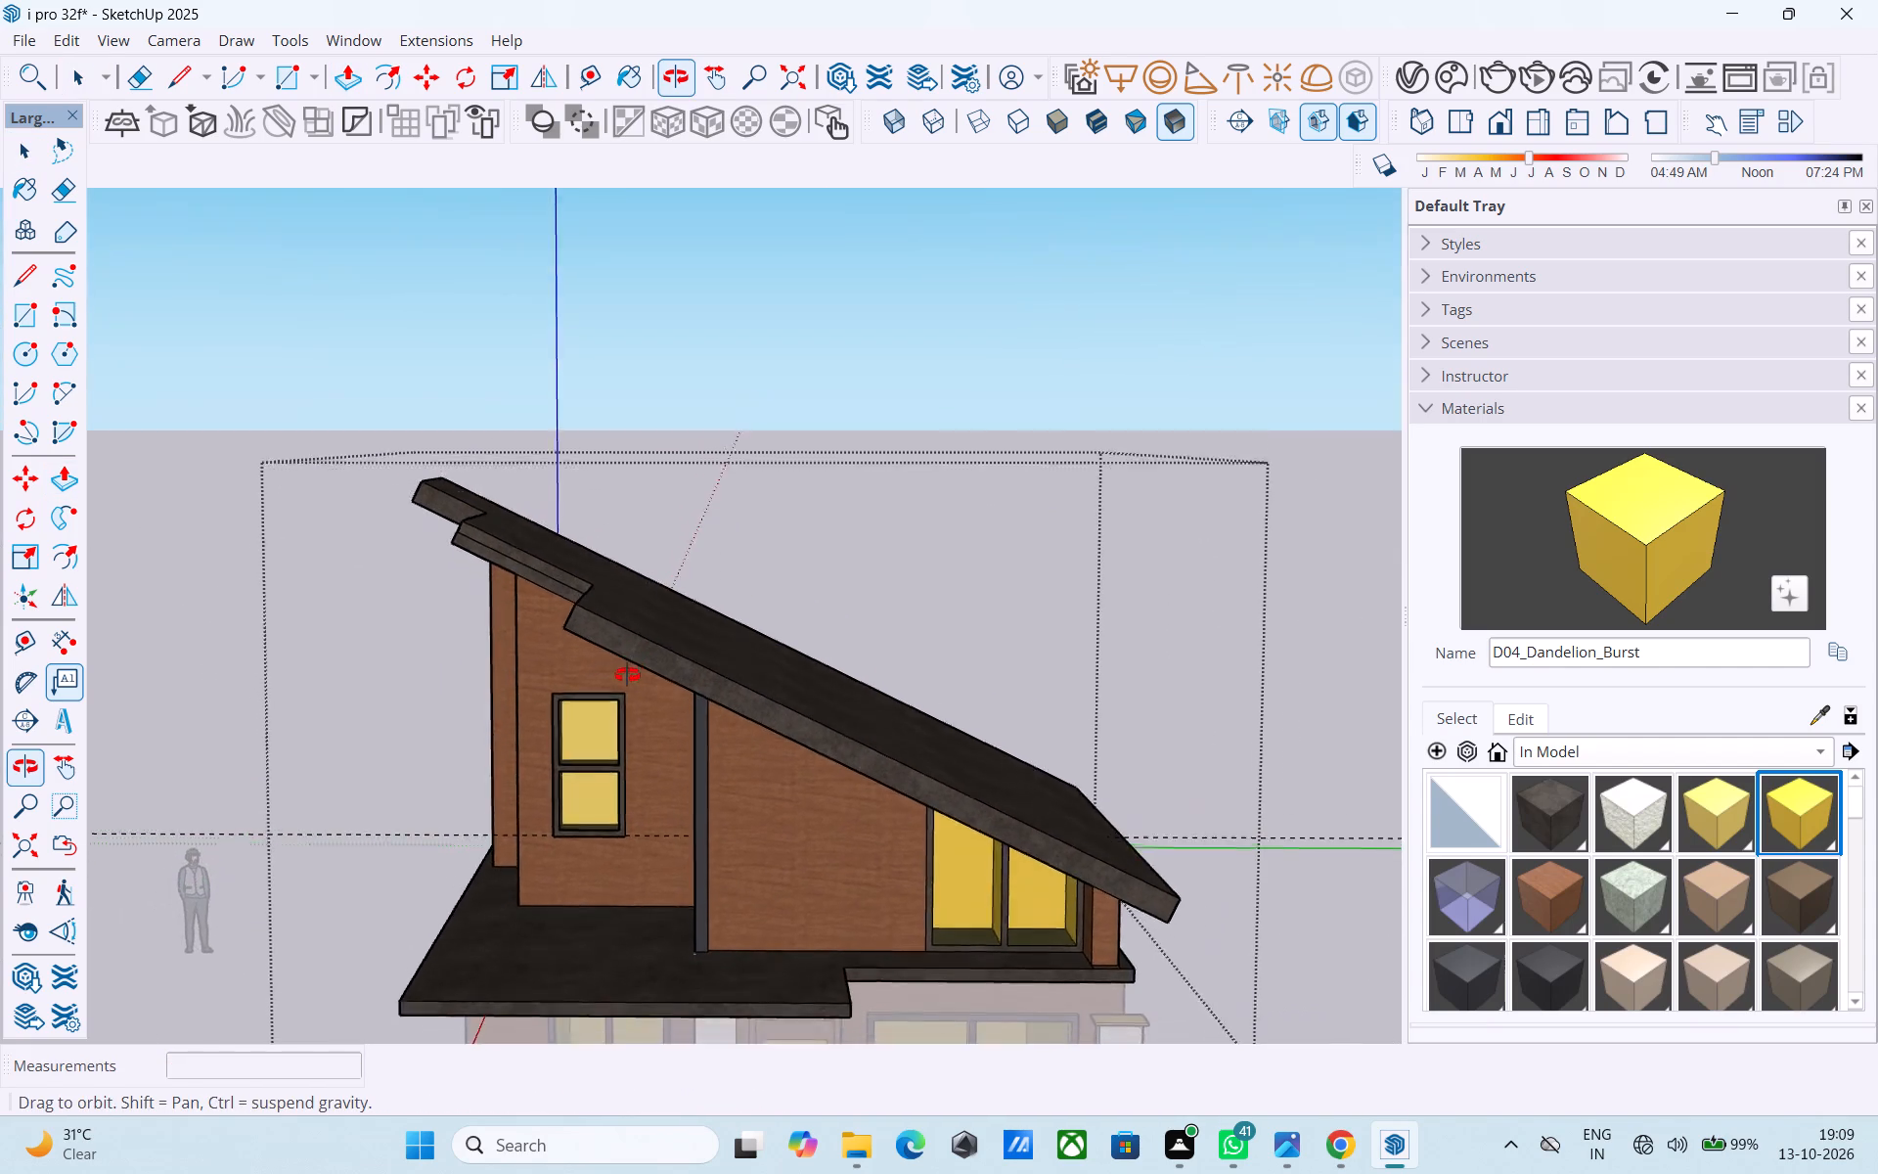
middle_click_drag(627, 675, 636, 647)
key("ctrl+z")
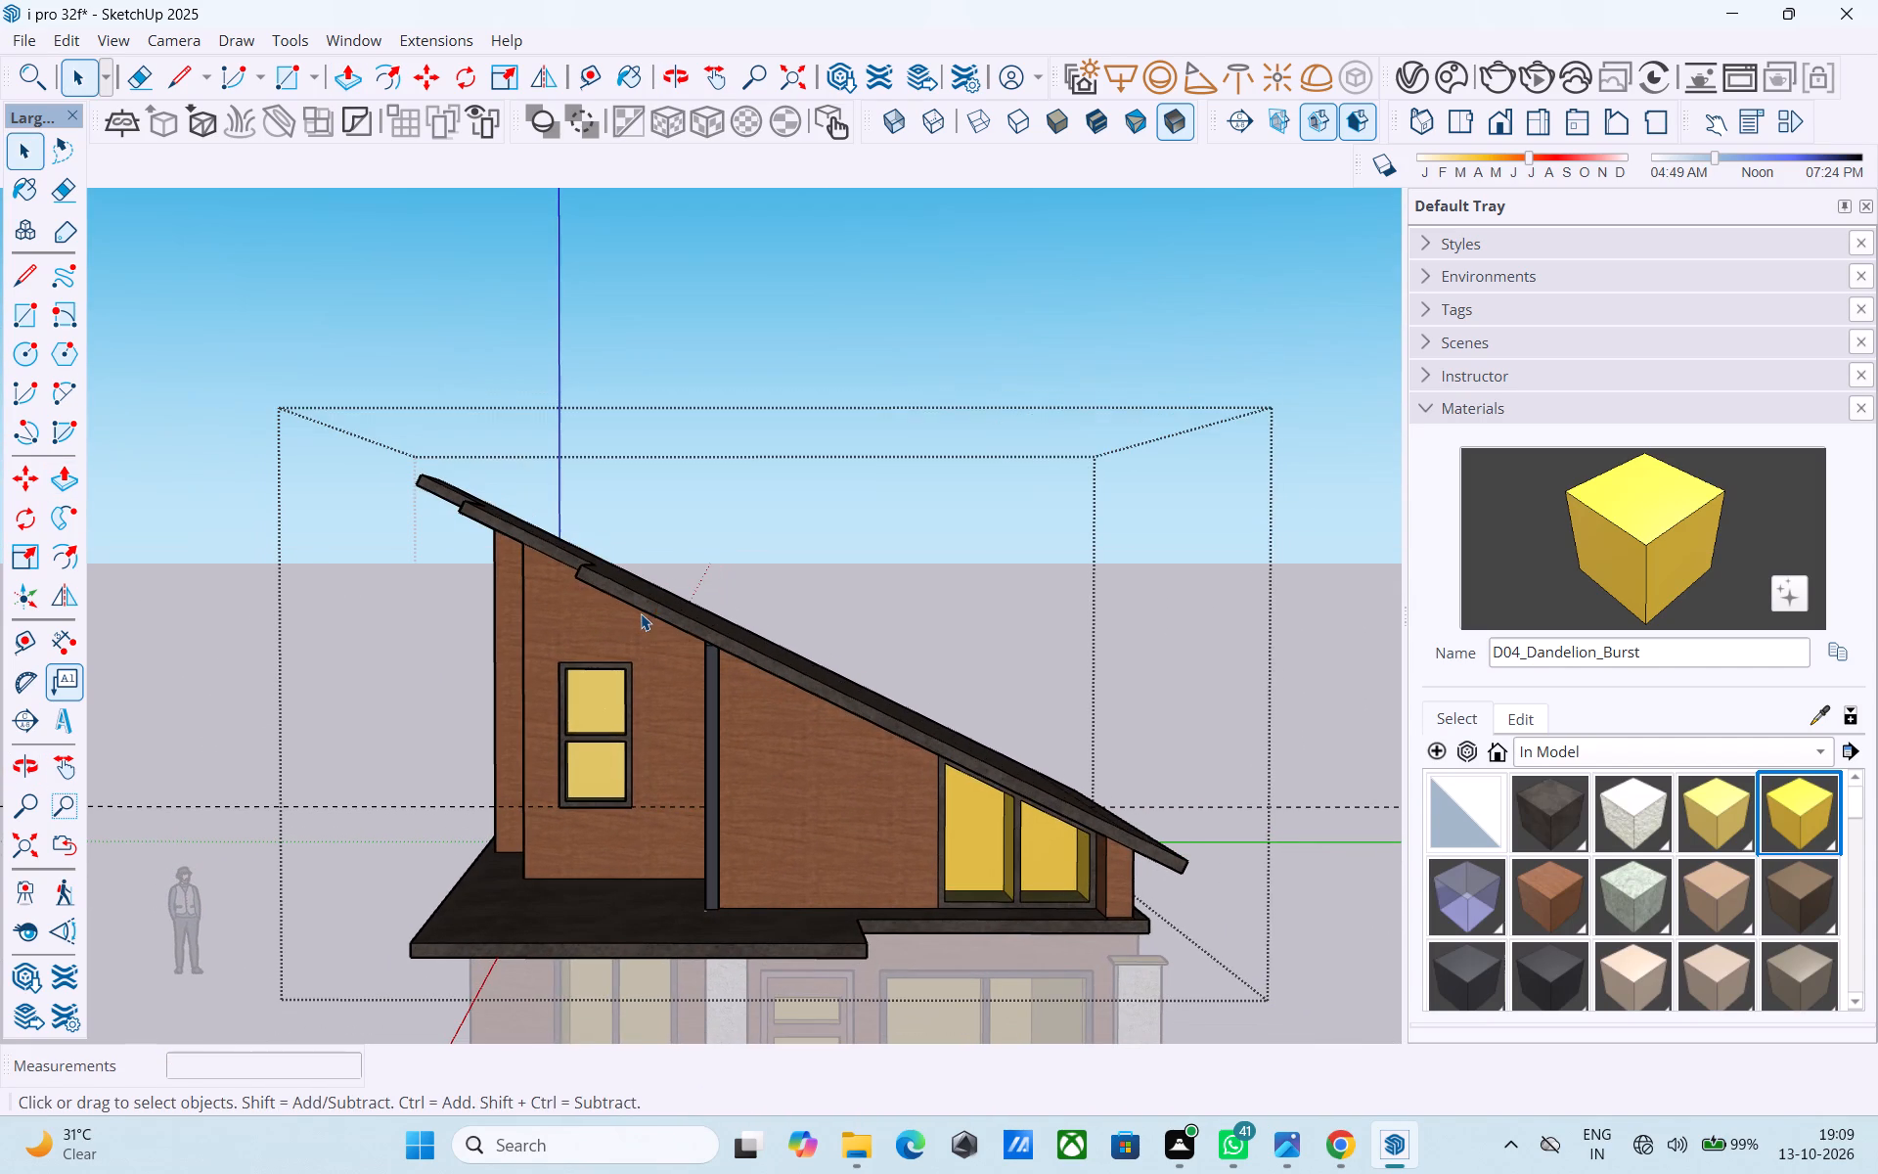
Extrude the sloped roof's top face upward by 3".
key("space")
middle_click_drag(645, 616, 597, 751)
scroll(630, 726, "up", 5)
left_click(635, 718)
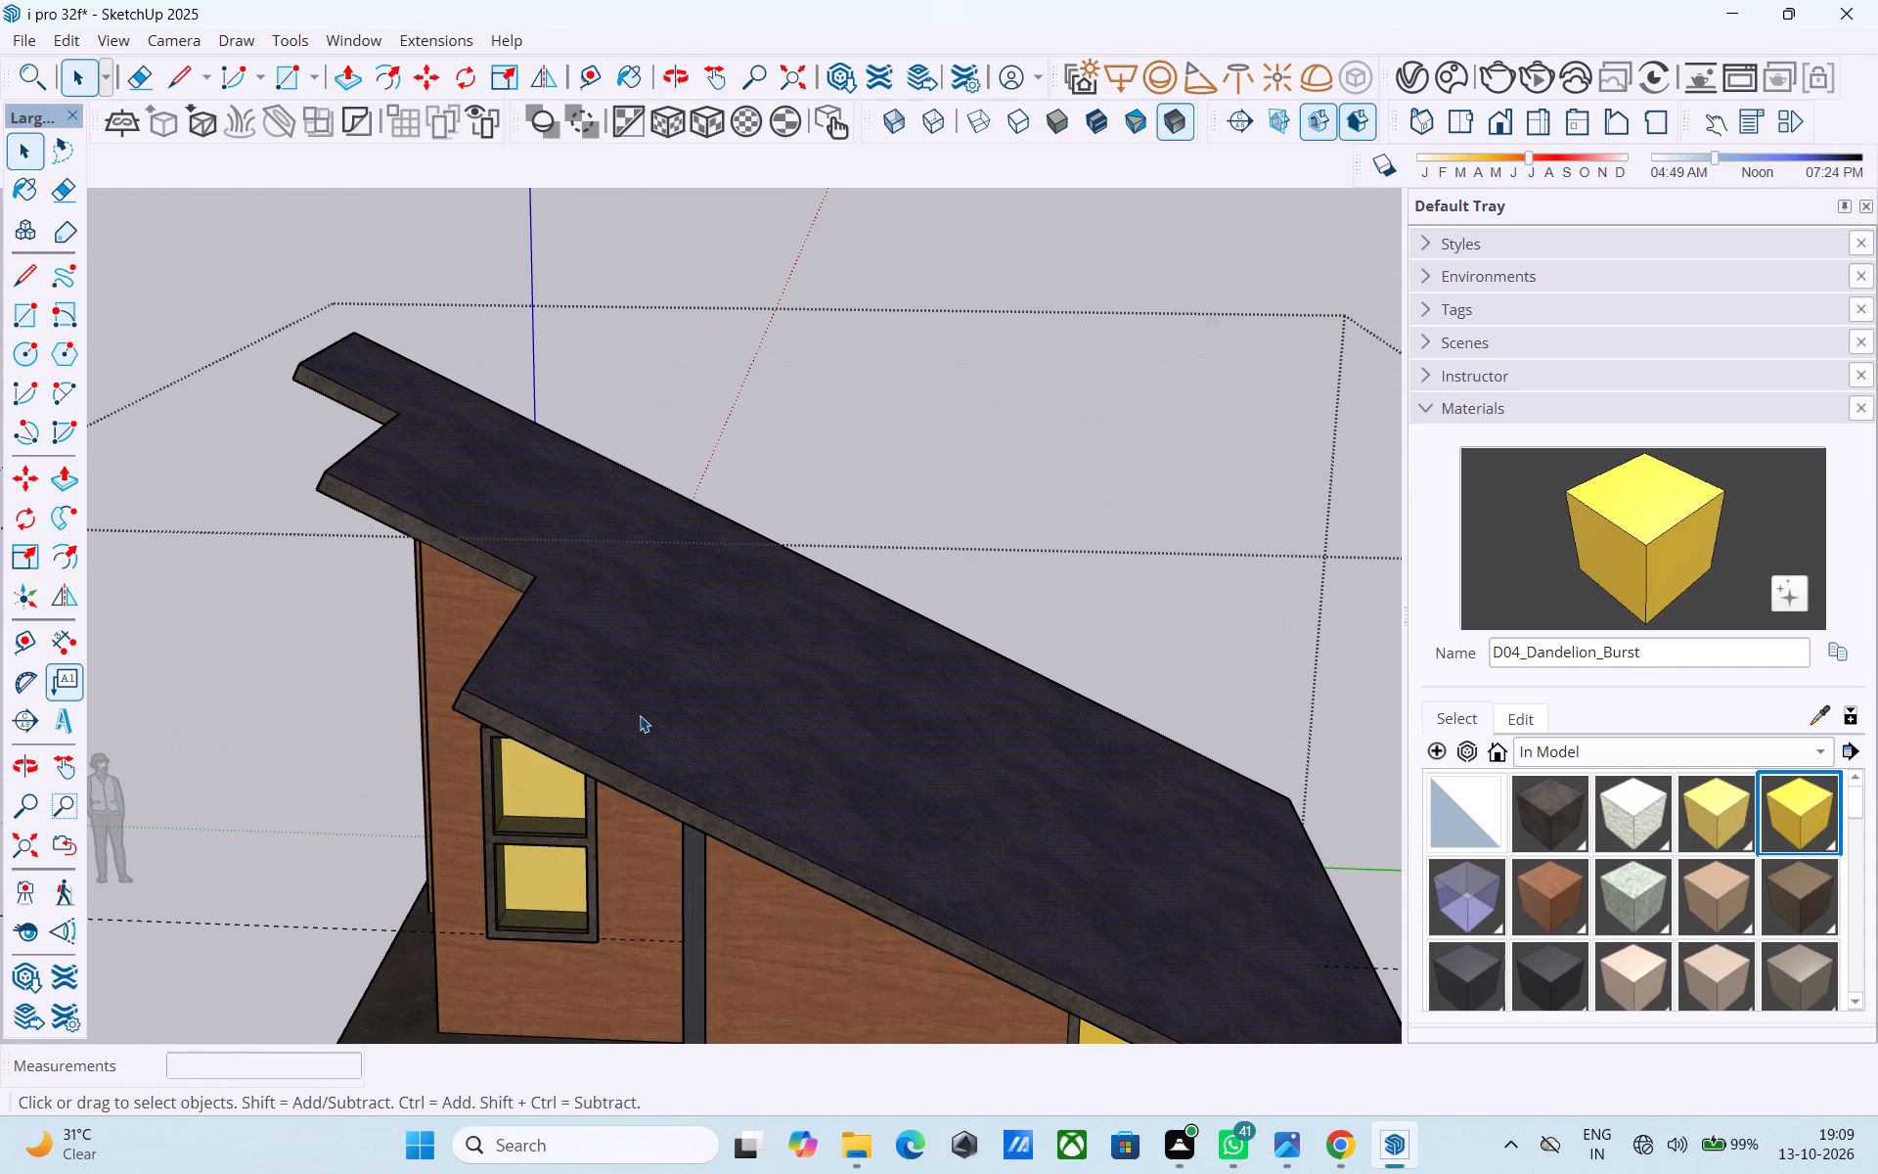
key("p")
left_click(640, 715)
type("3\"")
key("Return")
key("space")
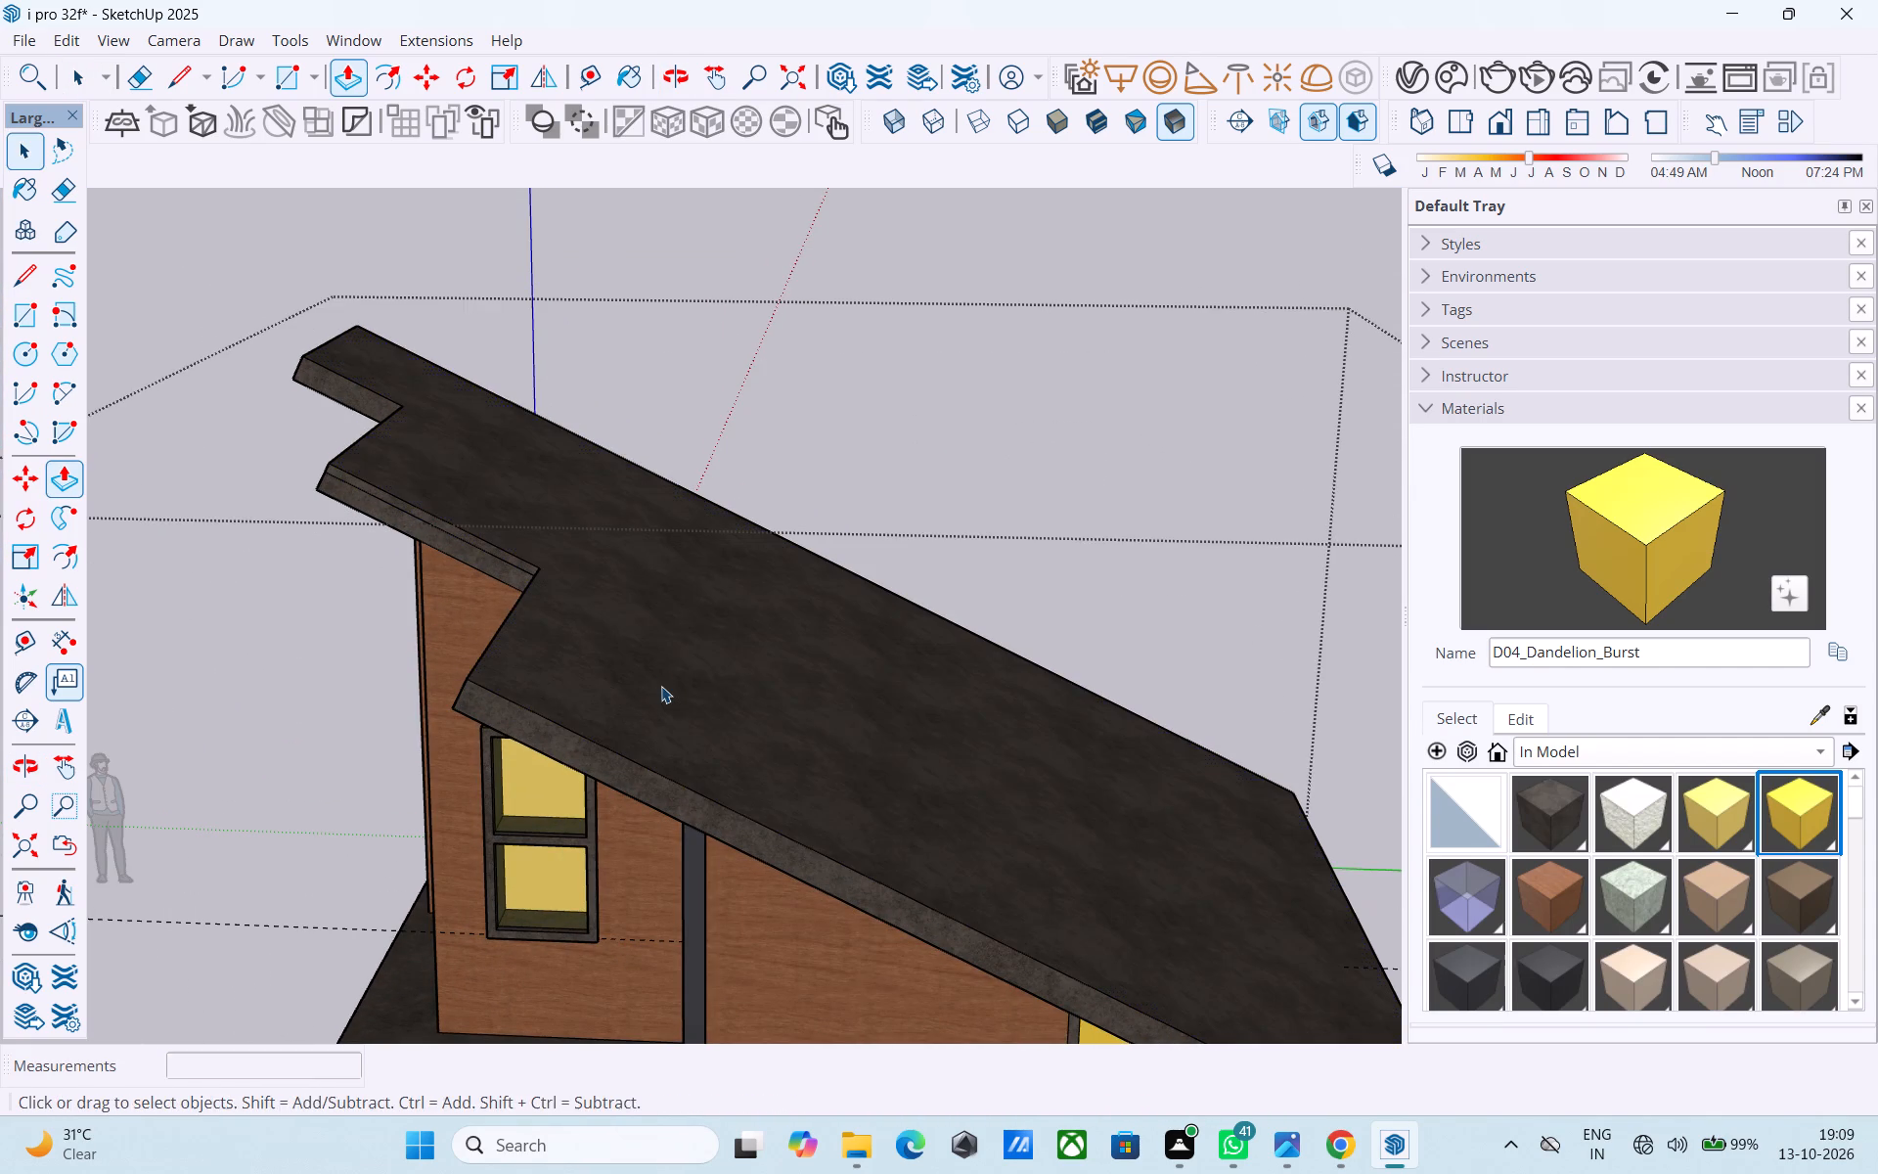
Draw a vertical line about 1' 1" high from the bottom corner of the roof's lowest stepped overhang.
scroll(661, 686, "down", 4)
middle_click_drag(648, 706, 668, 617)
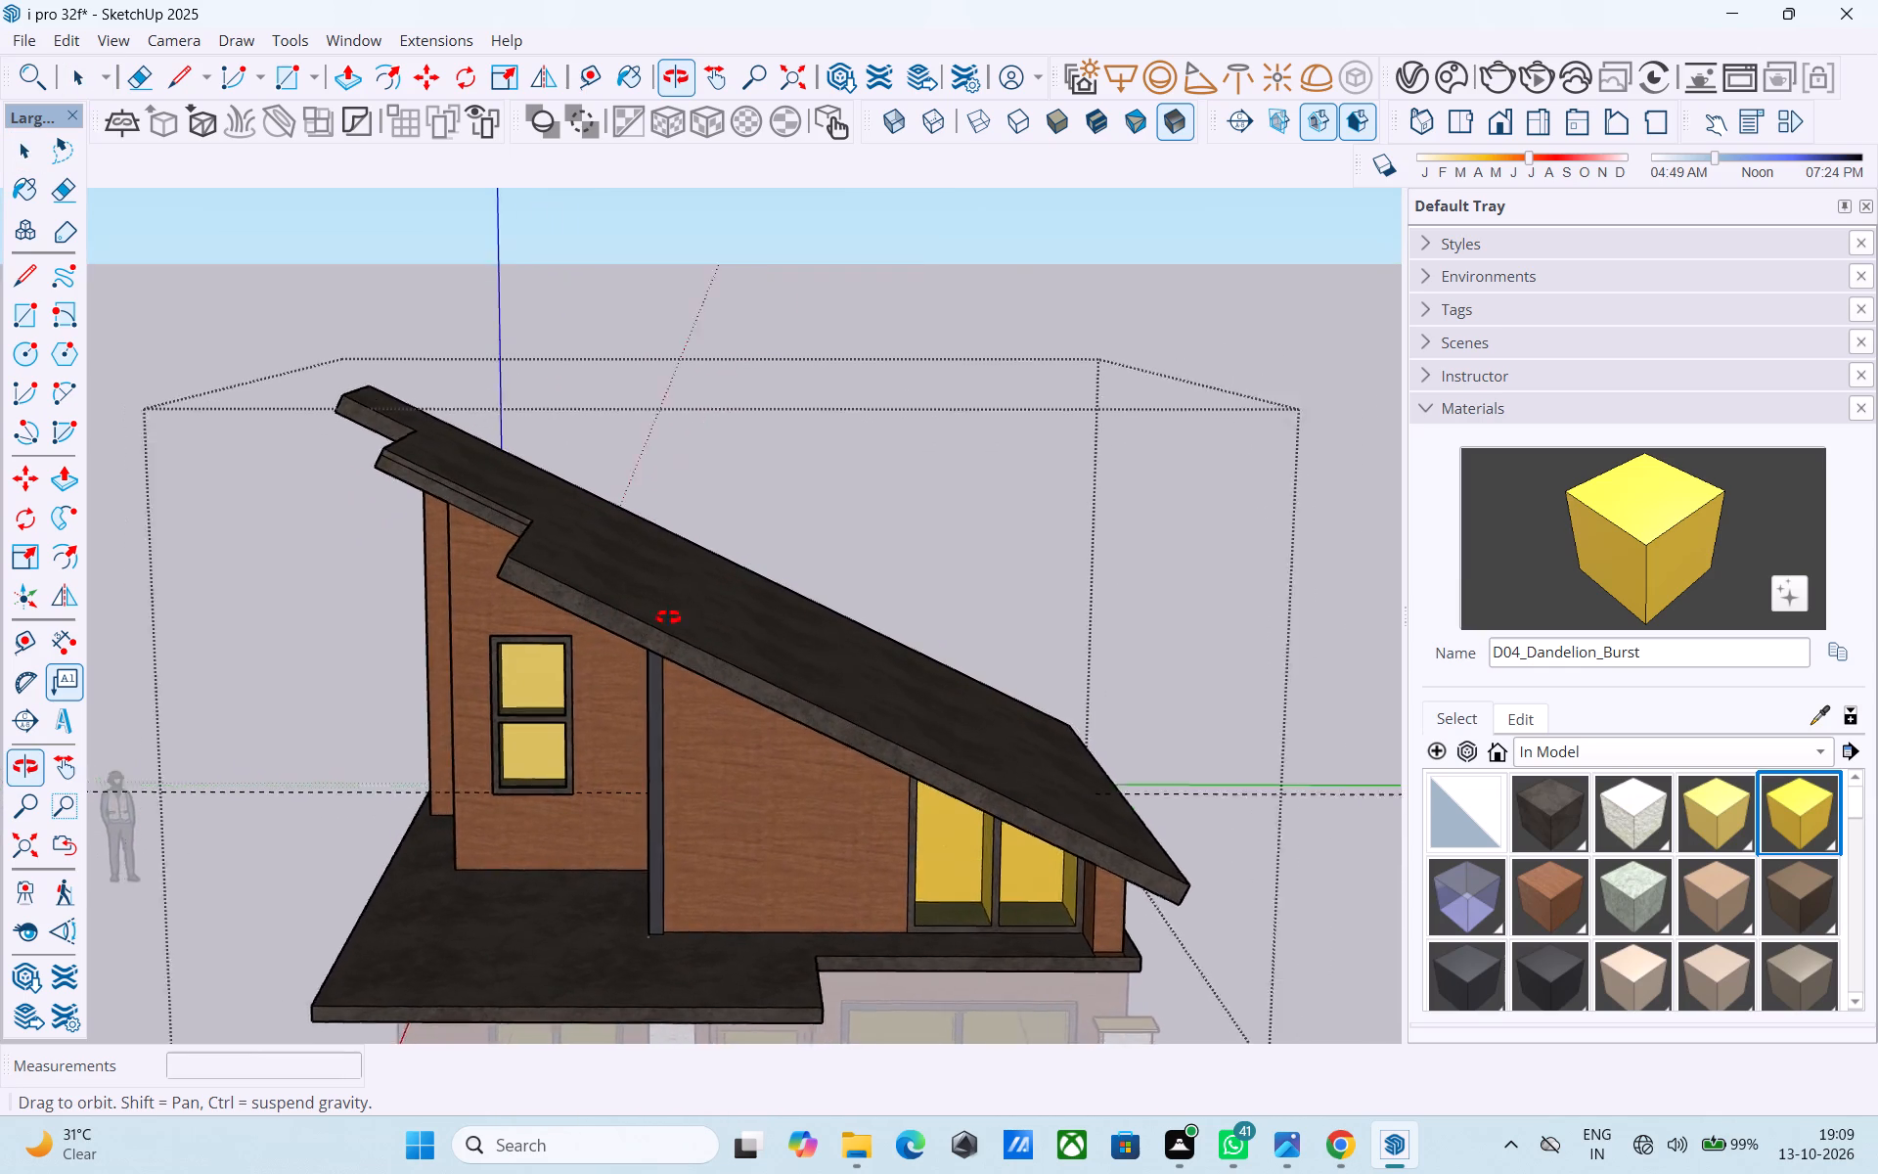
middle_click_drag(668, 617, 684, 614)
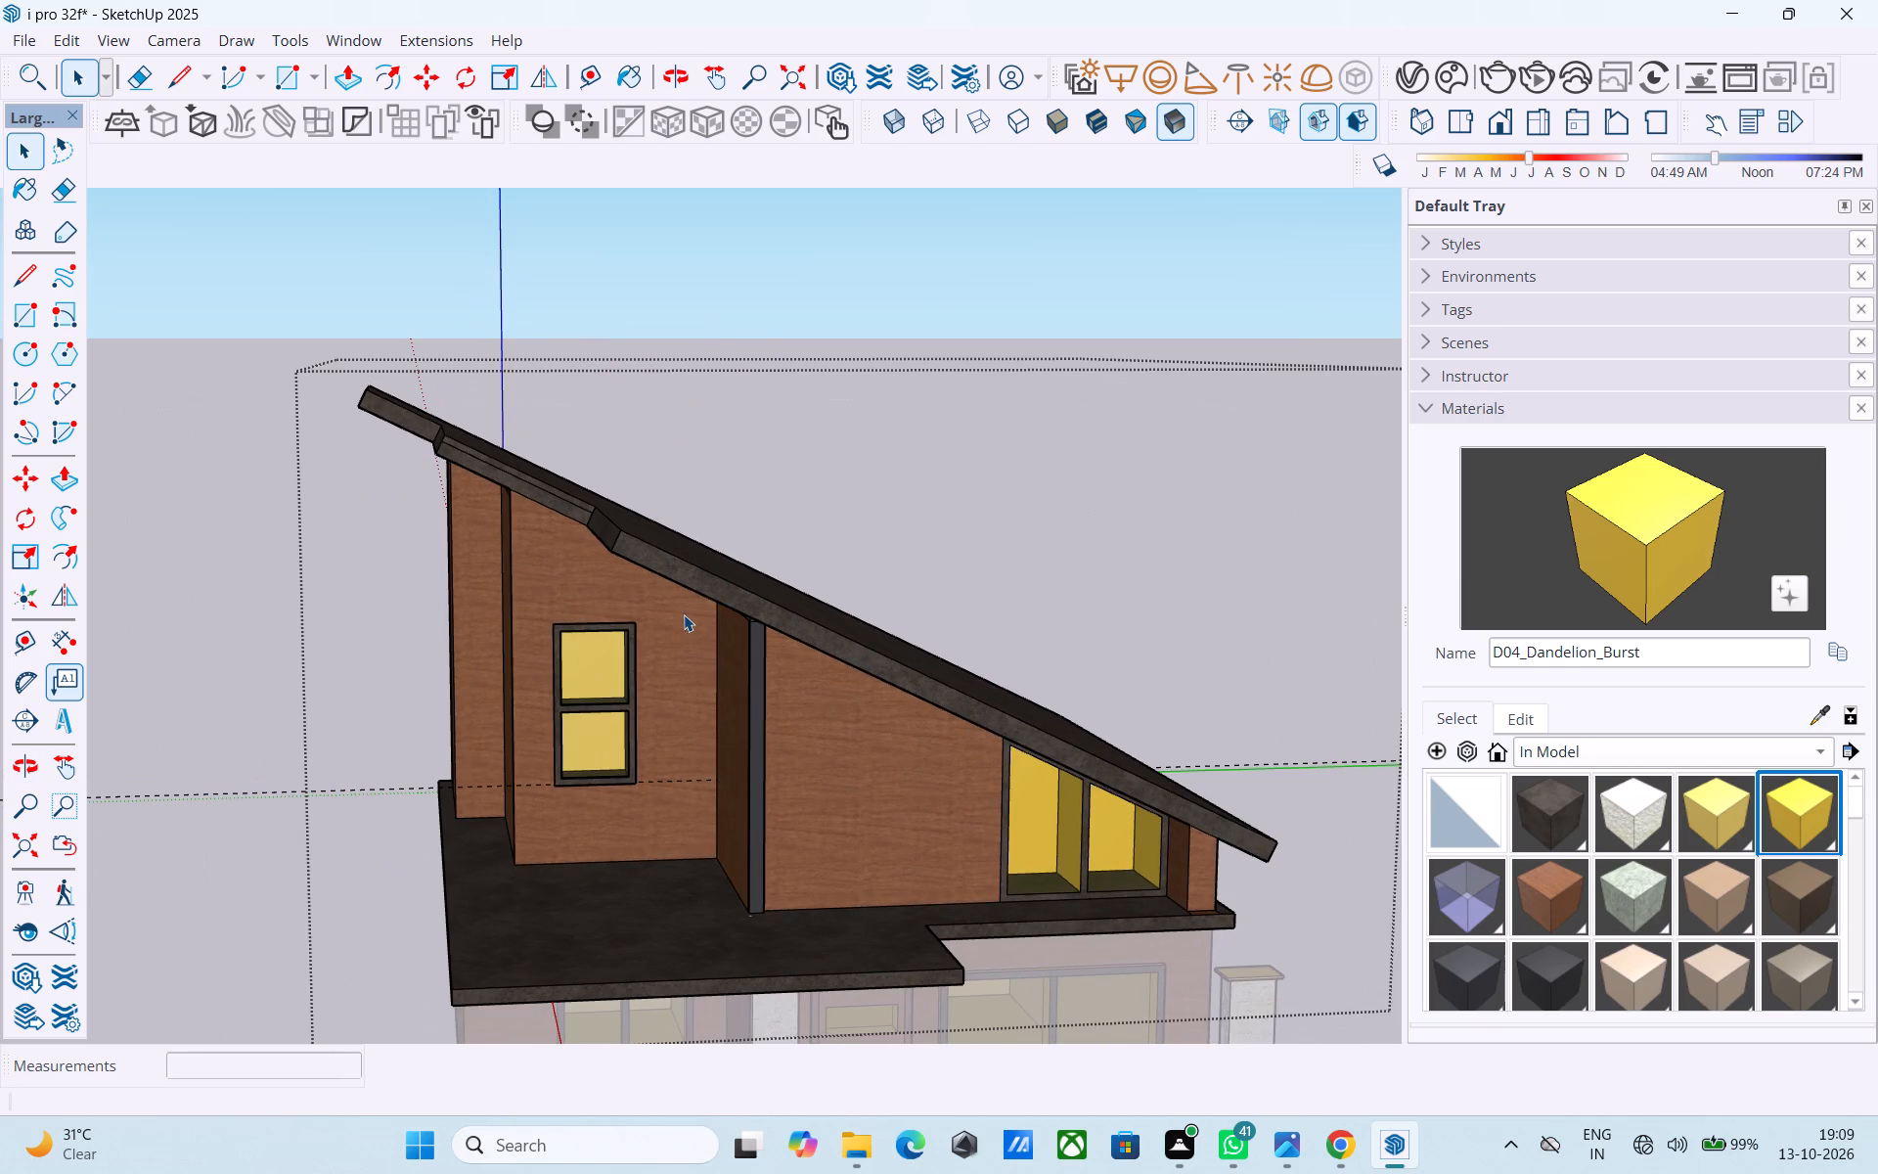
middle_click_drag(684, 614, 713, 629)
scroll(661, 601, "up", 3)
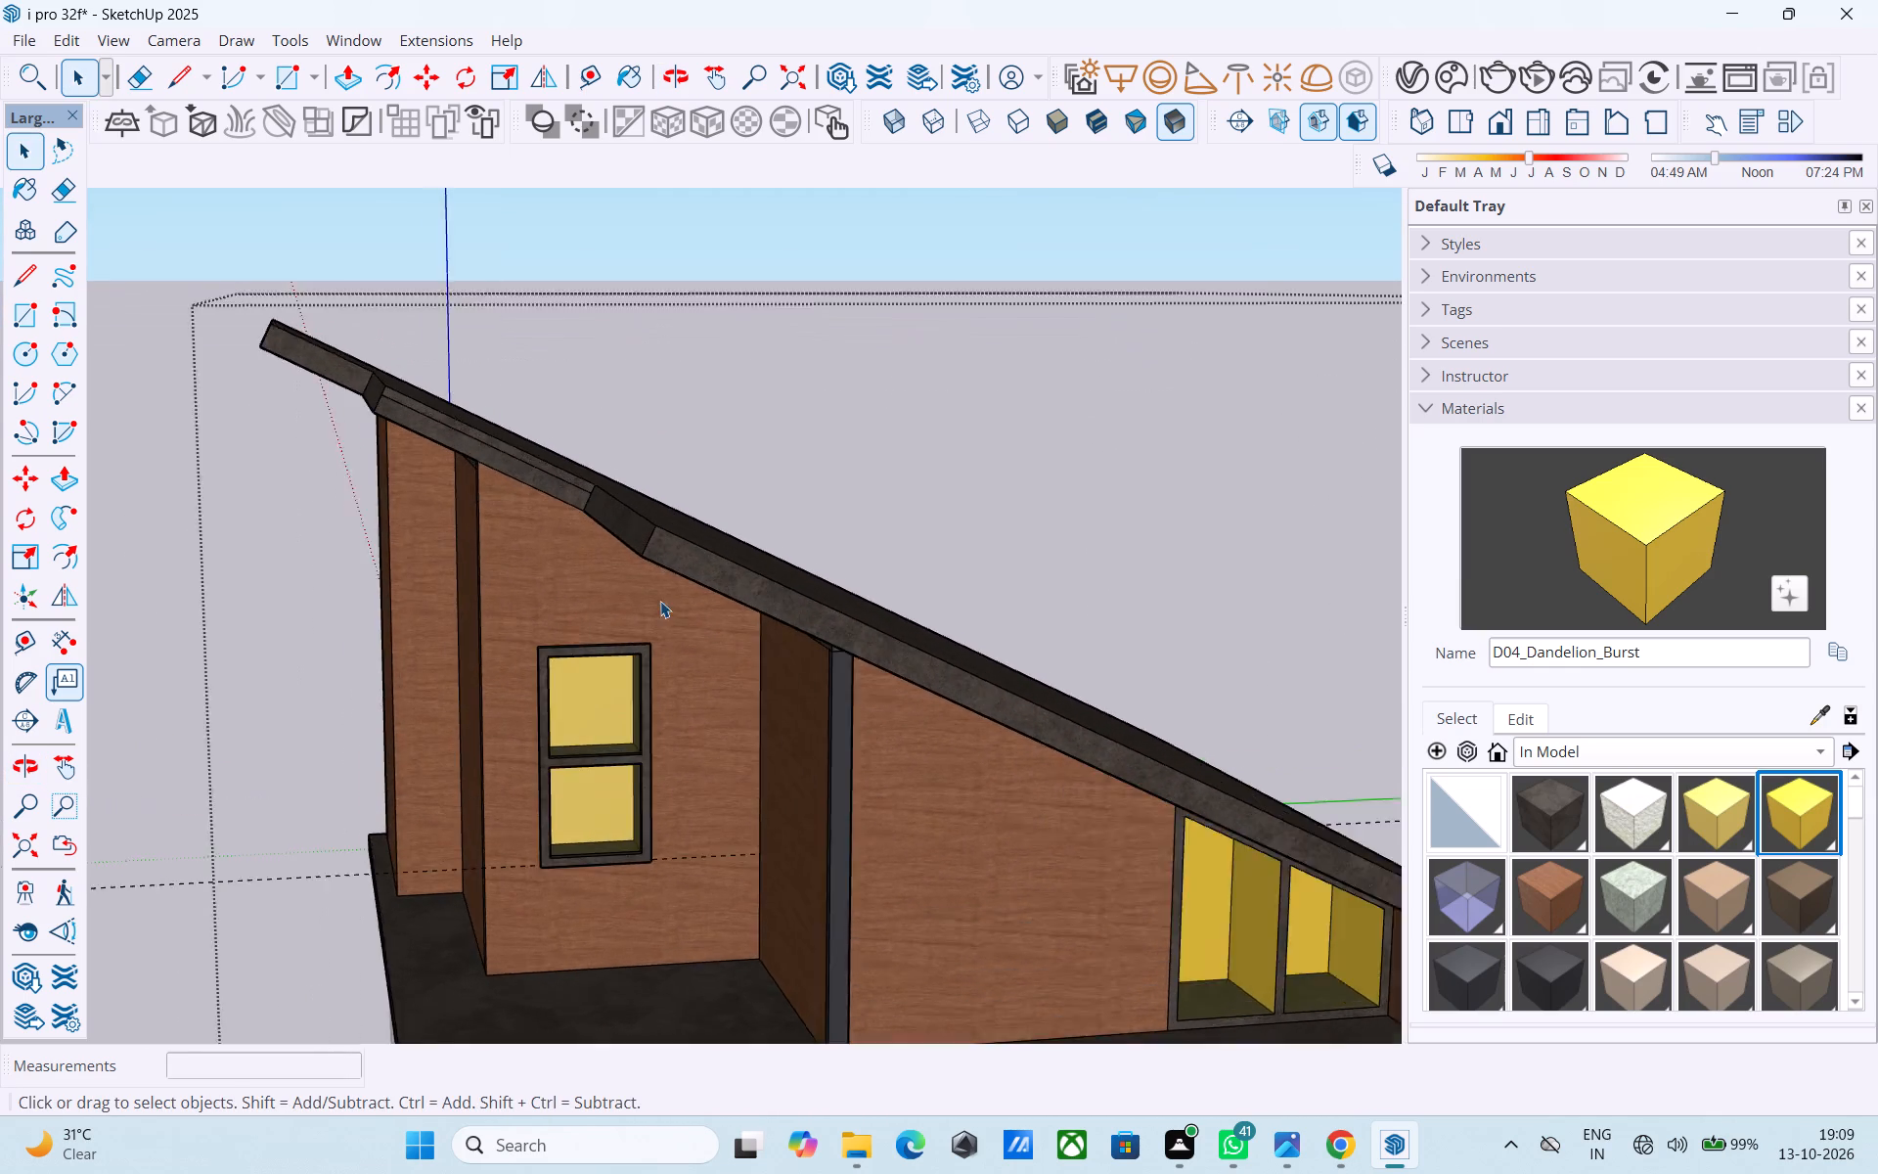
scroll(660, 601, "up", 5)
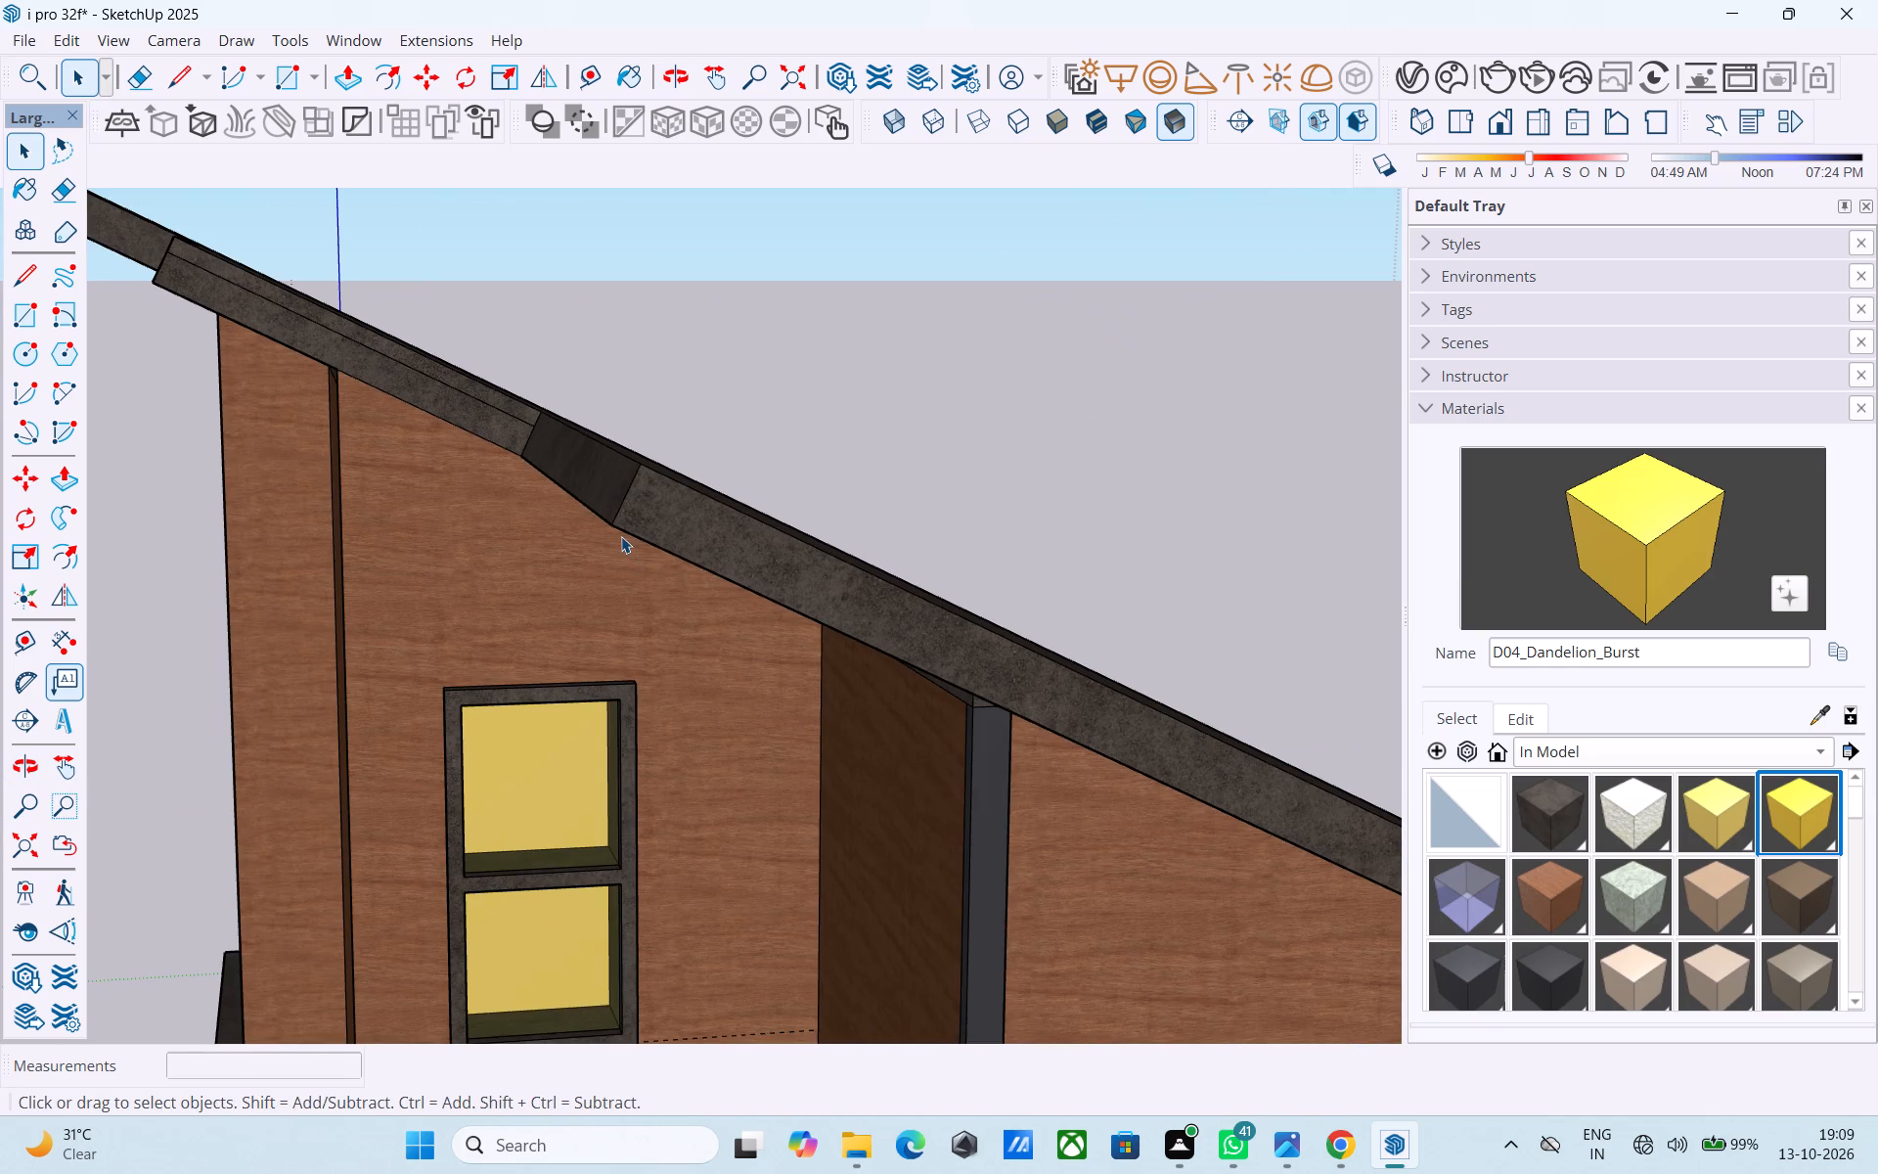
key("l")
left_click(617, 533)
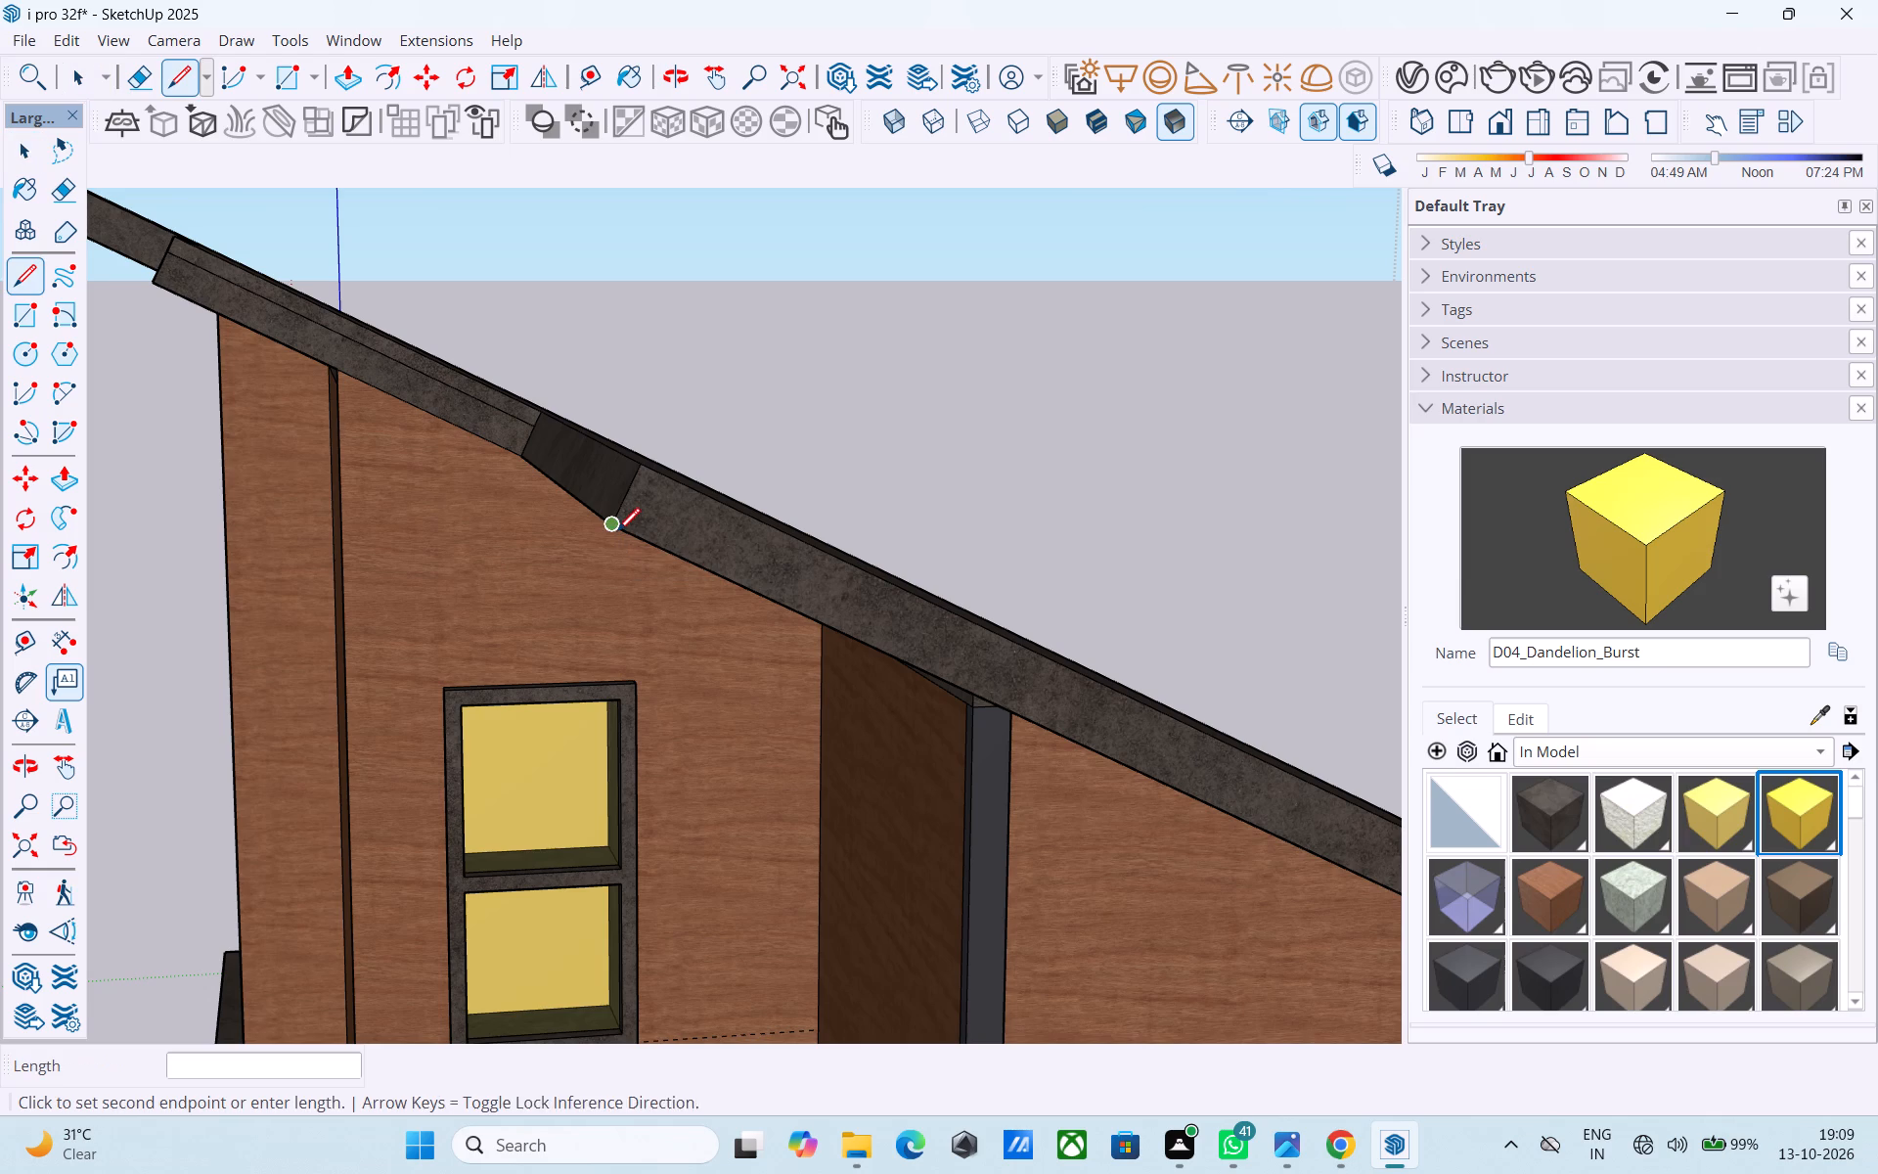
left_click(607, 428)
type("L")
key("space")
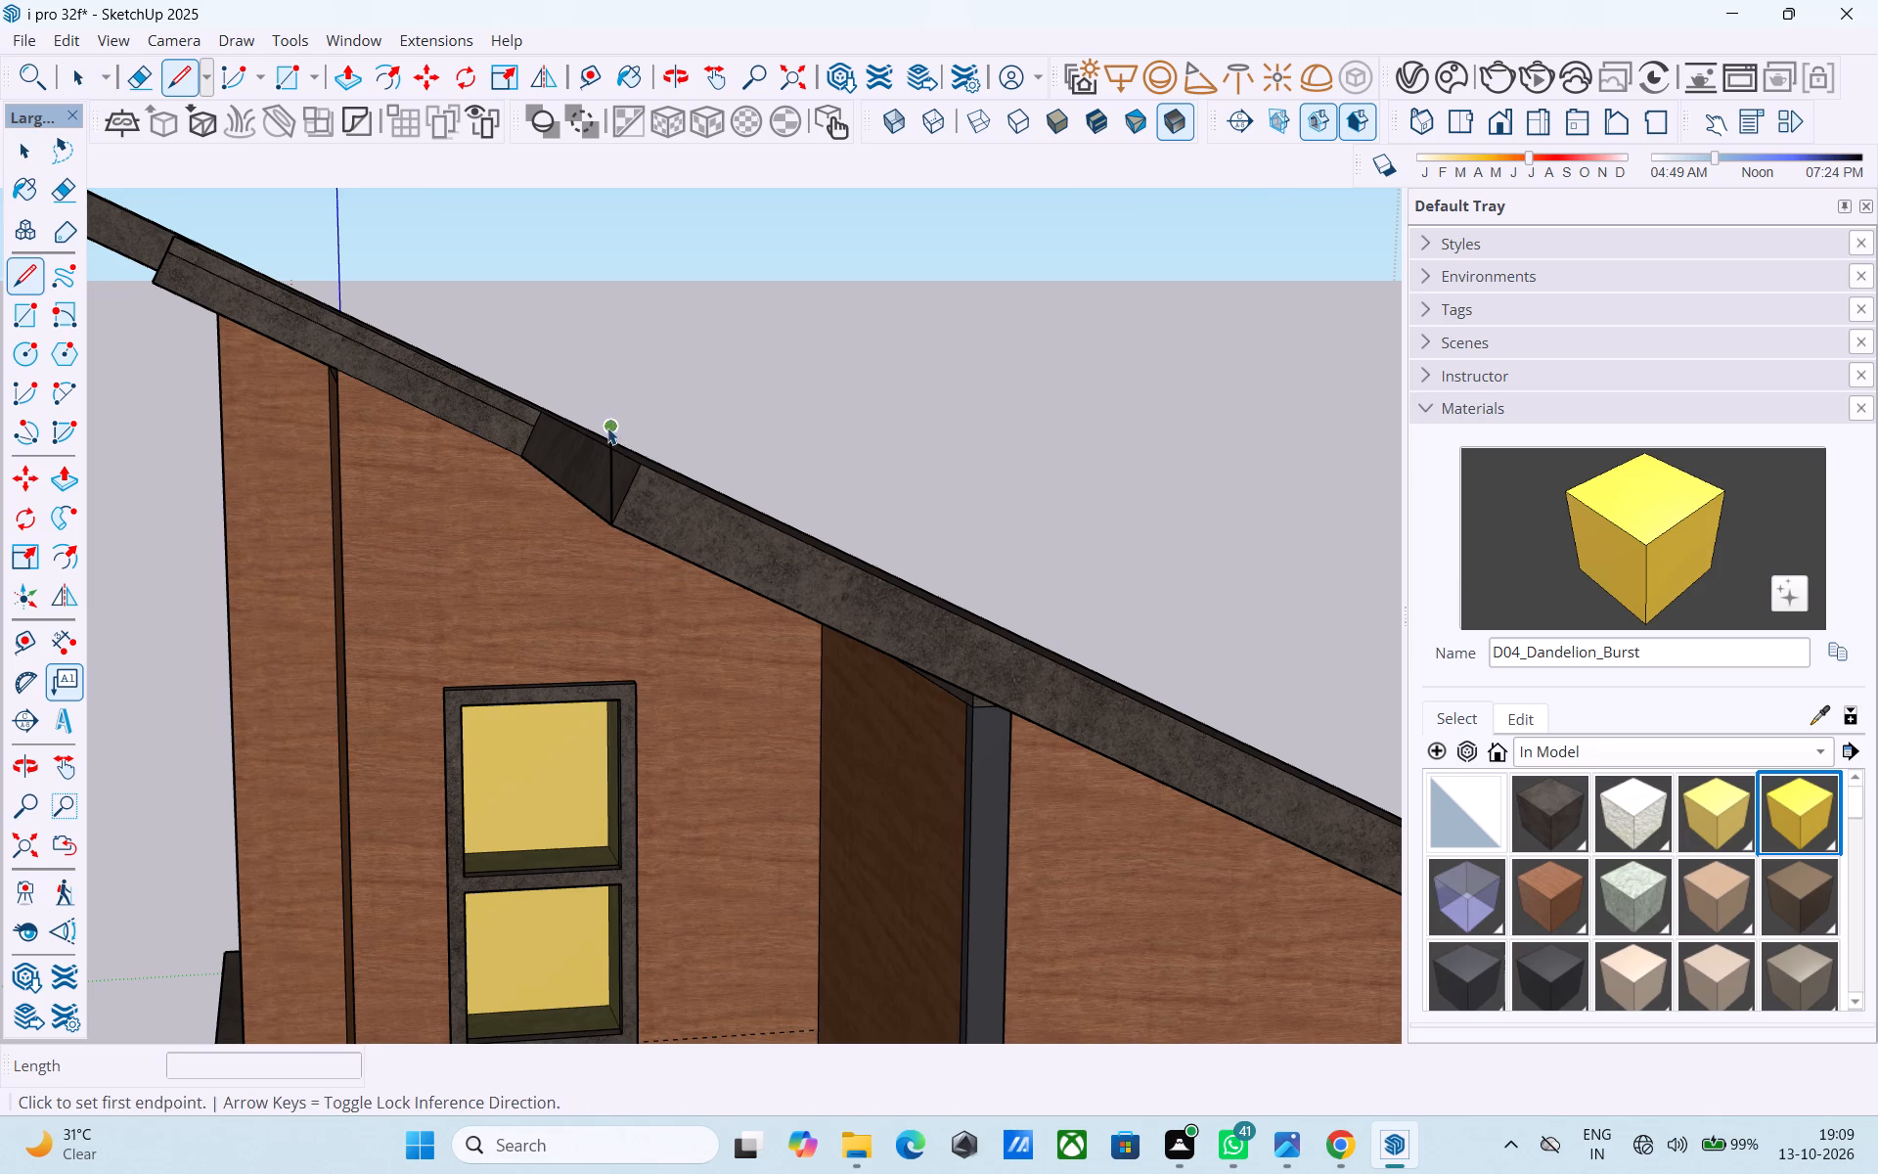
With back edges displayed, draw a line about 9' 7" long across the fascia of the roof's lowest step, continuing the neighbouring seam.
middle_click_drag(640, 483, 618, 477)
scroll(618, 477, "up", 3)
middle_click_drag(647, 486, 509, 486)
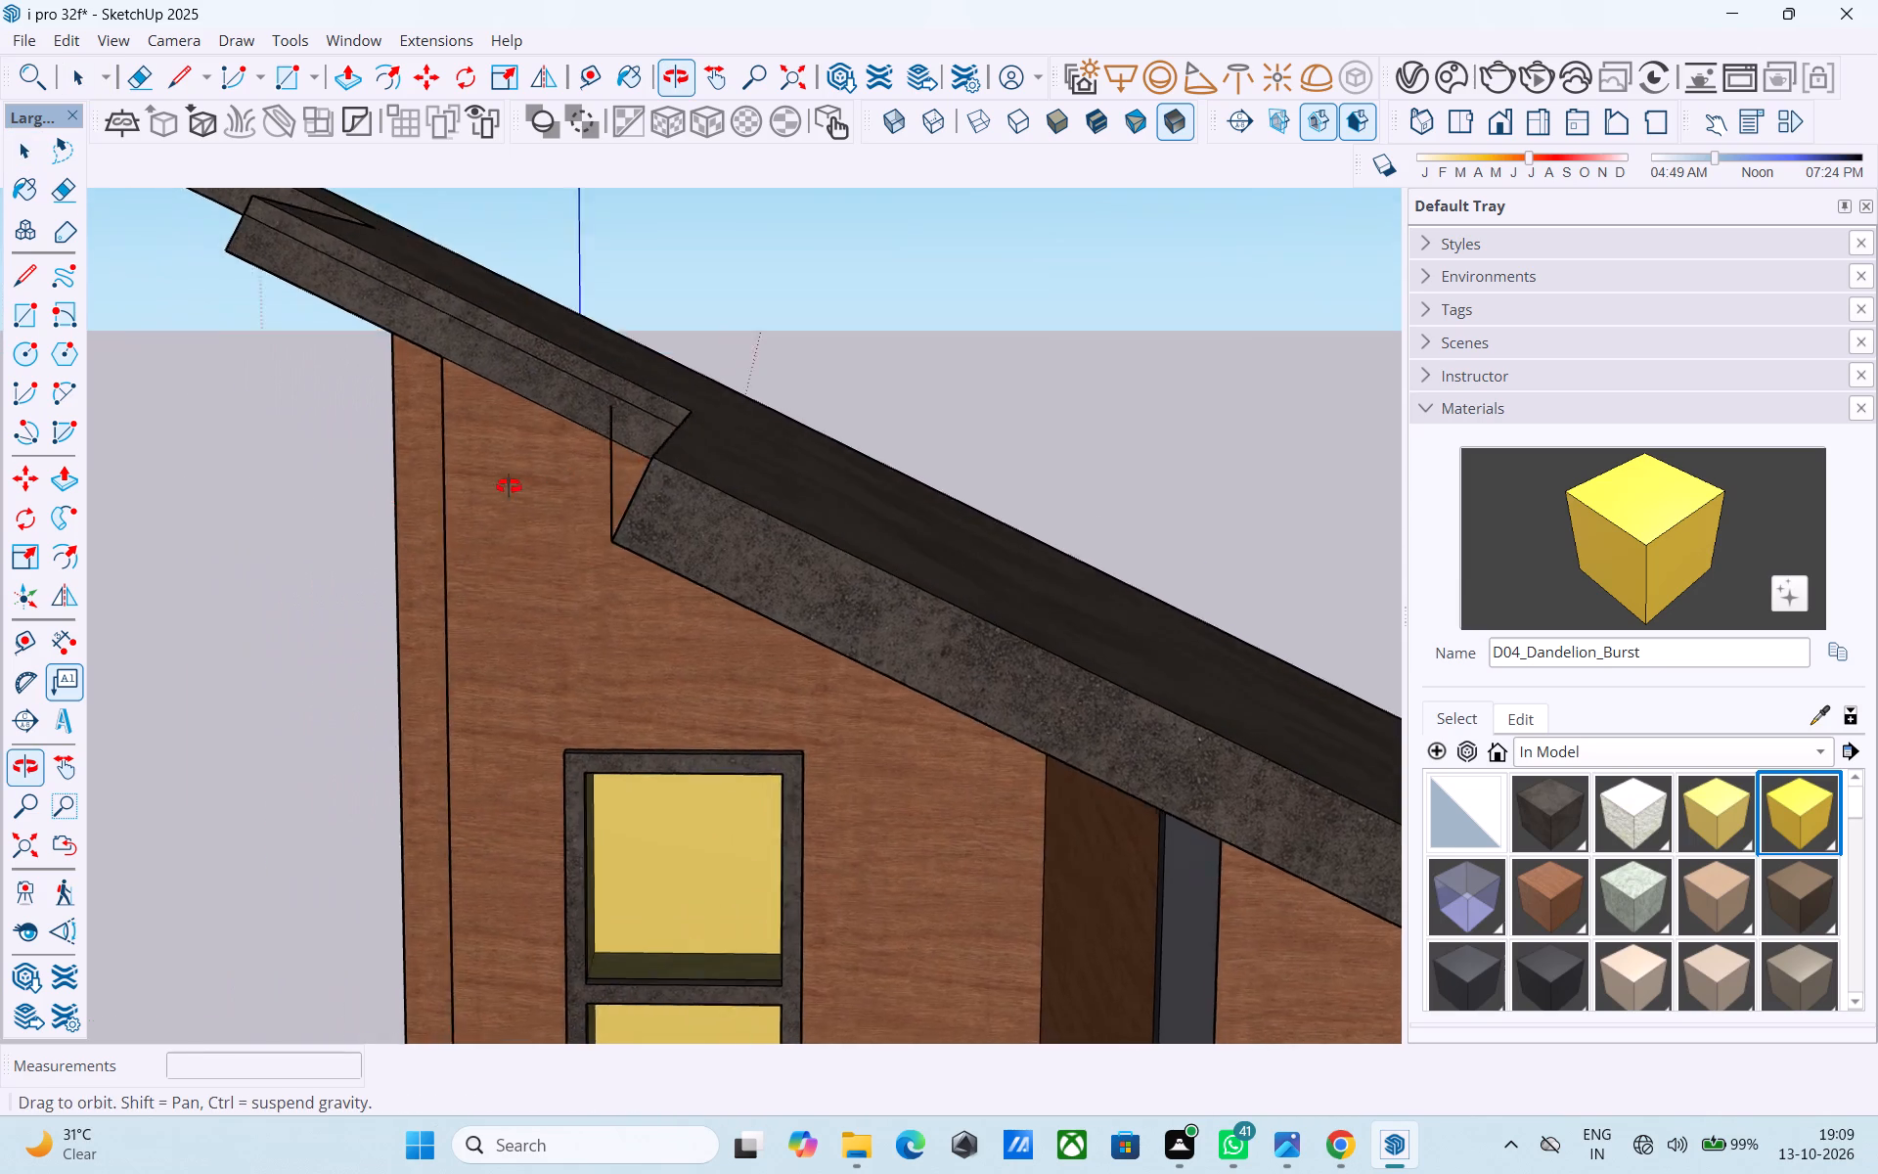
middle_click_drag(509, 486, 434, 476)
scroll(415, 464, "down", 4)
middle_click_drag(415, 464, 459, 474)
middle_click_drag(574, 500, 506, 500, "shift")
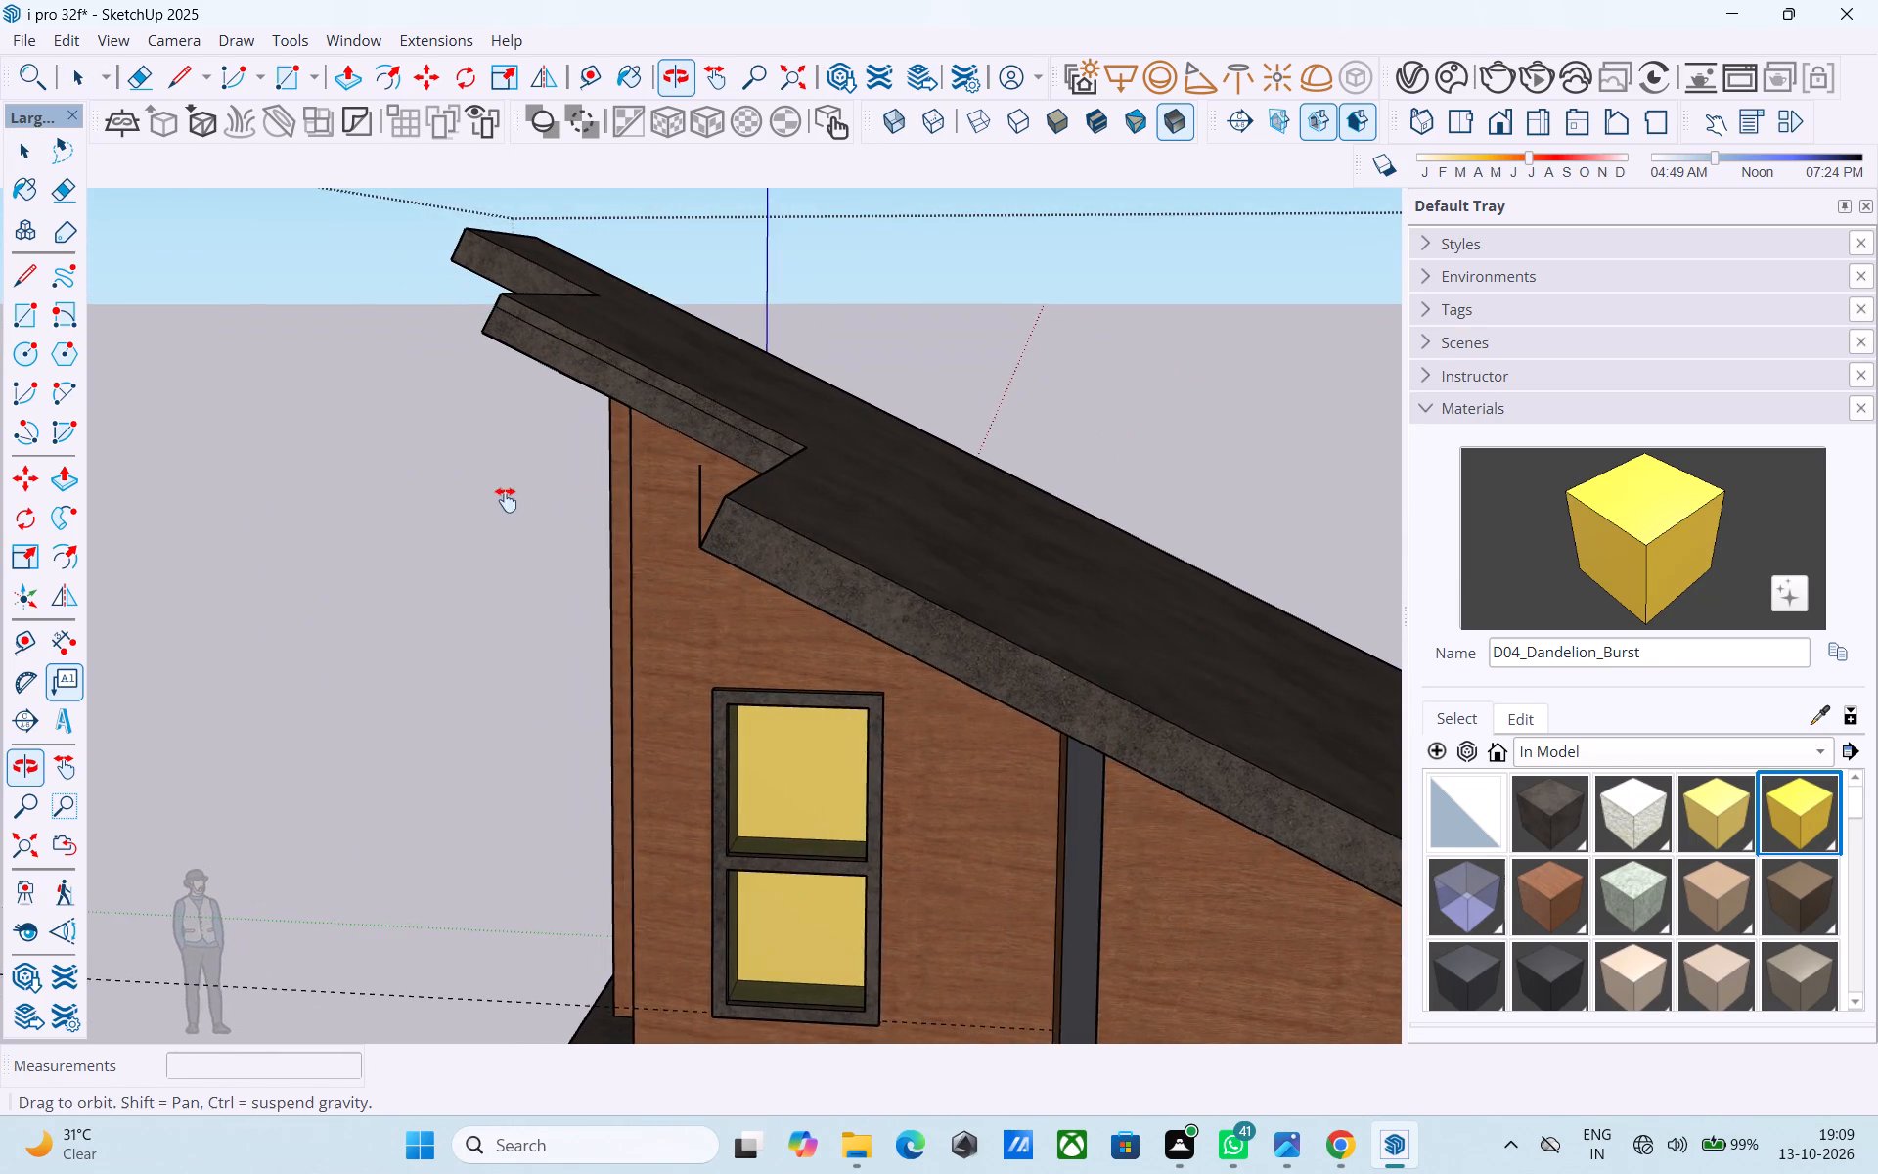
middle_click_drag(506, 500, 224, 549, "shift")
scroll(225, 542, "down", 5)
middle_click_drag(491, 653, 690, 529, "shift")
scroll(726, 482, "up", 6)
key("k")
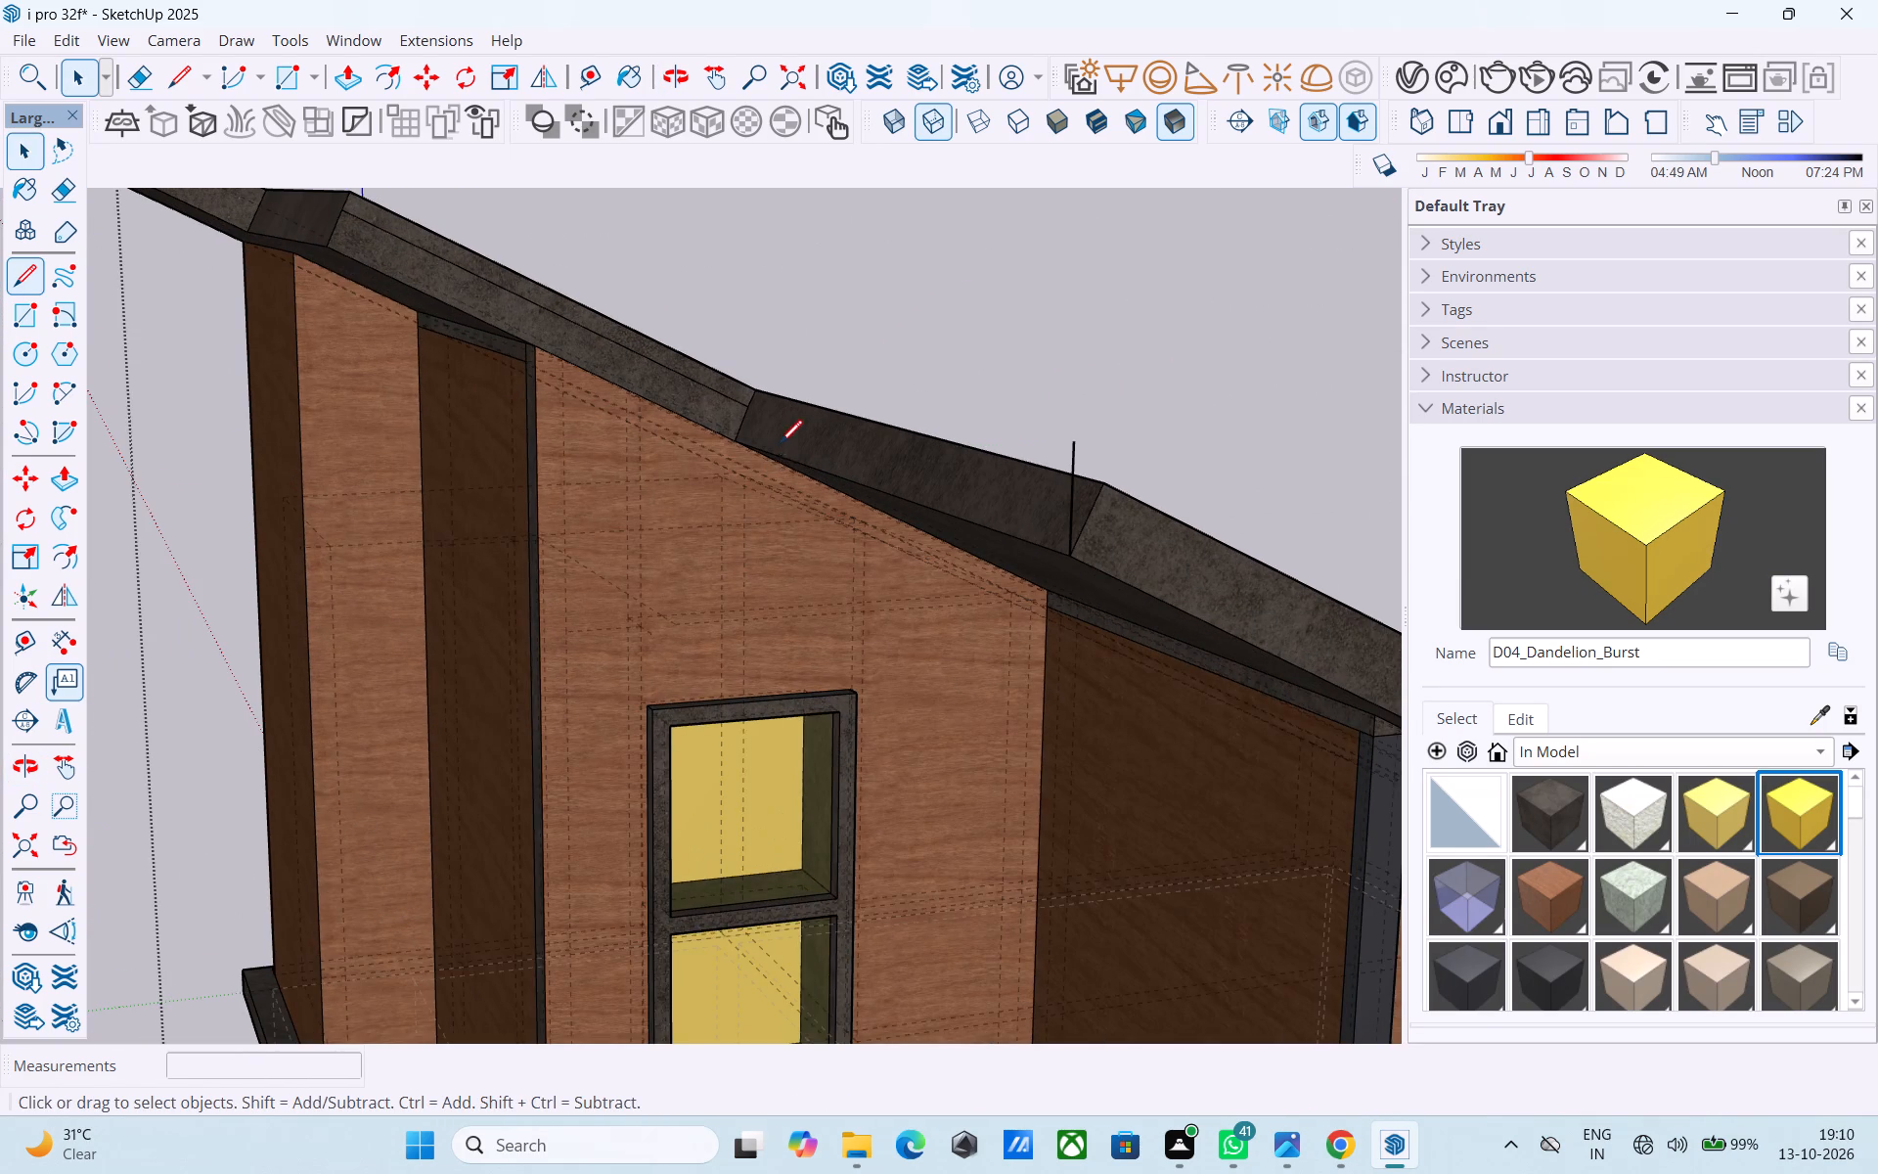
key("l")
scroll(776, 432, "up", 5)
left_click(736, 389)
scroll(736, 385, "down", 6)
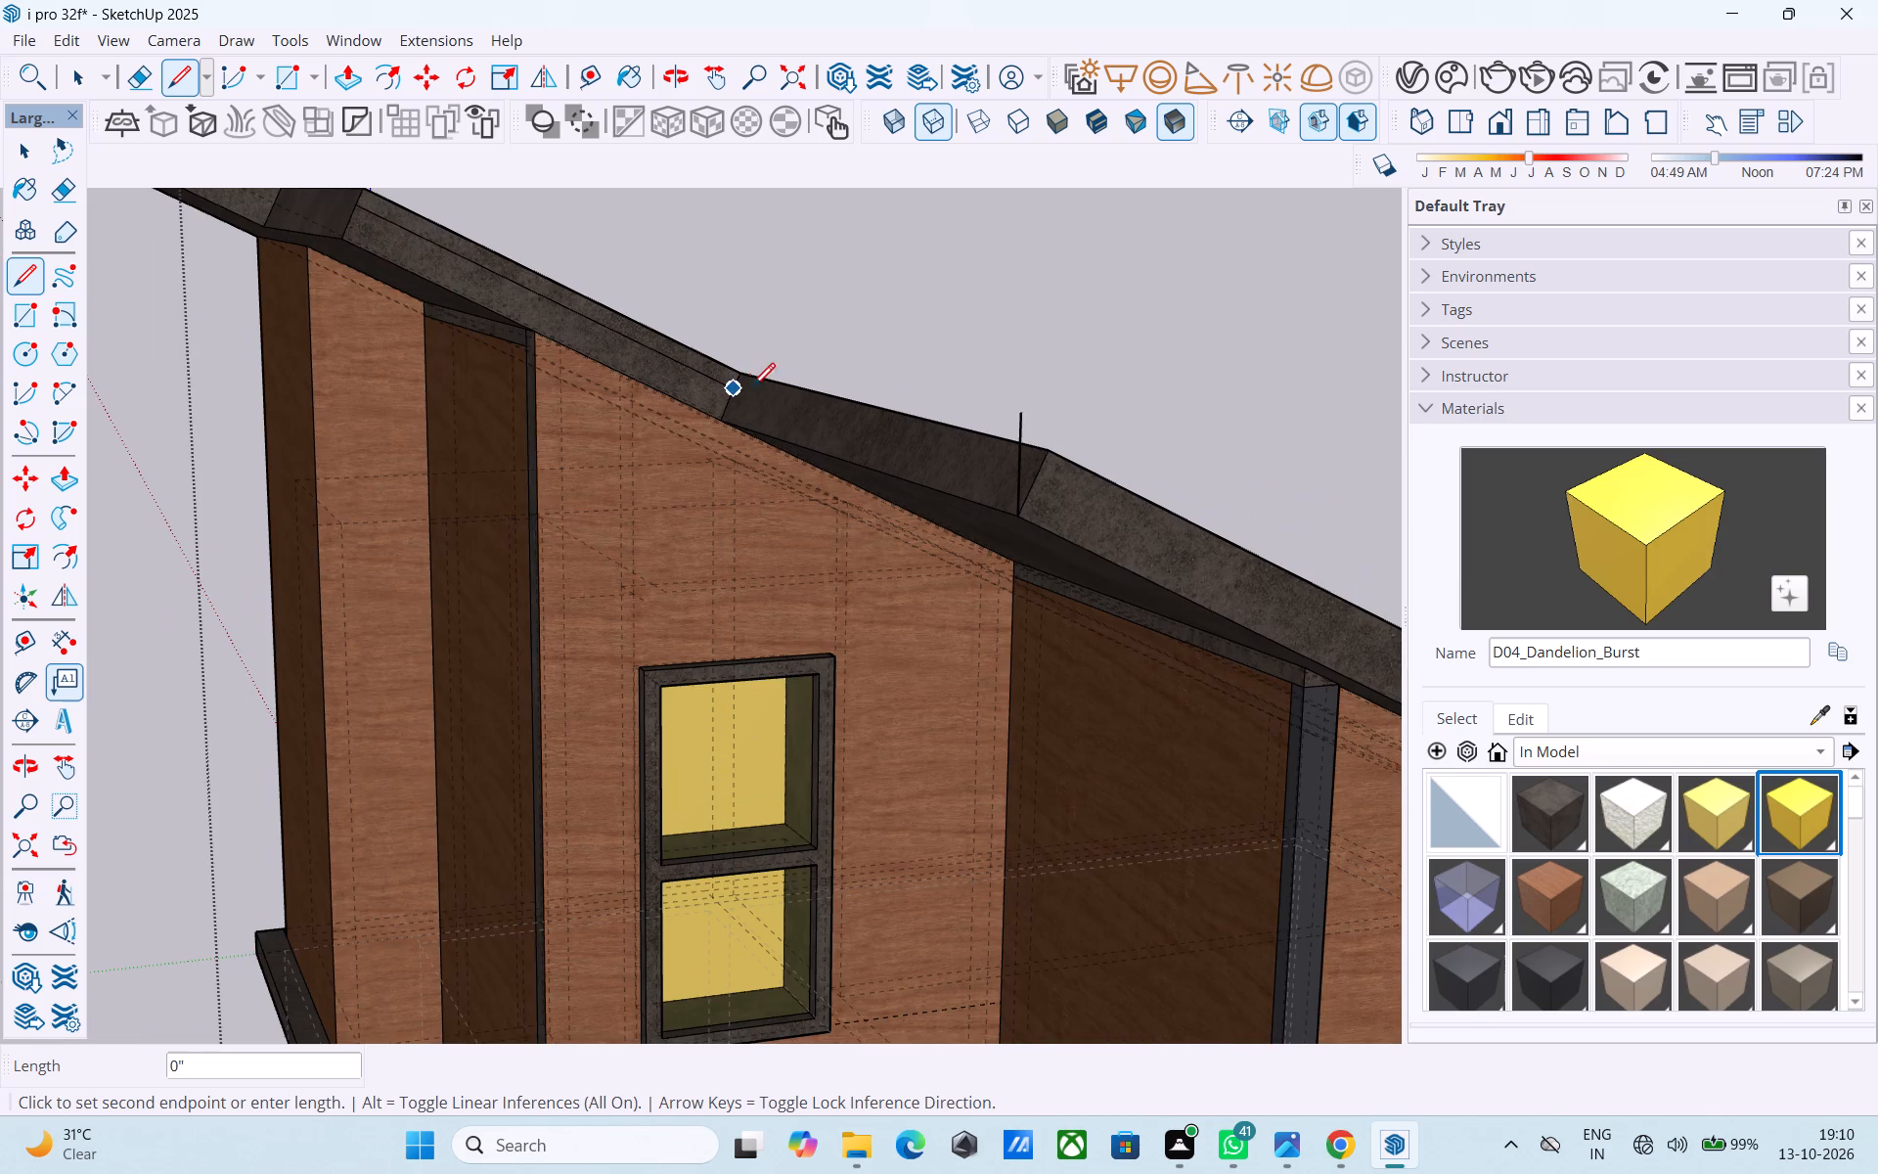
left_click(1037, 479)
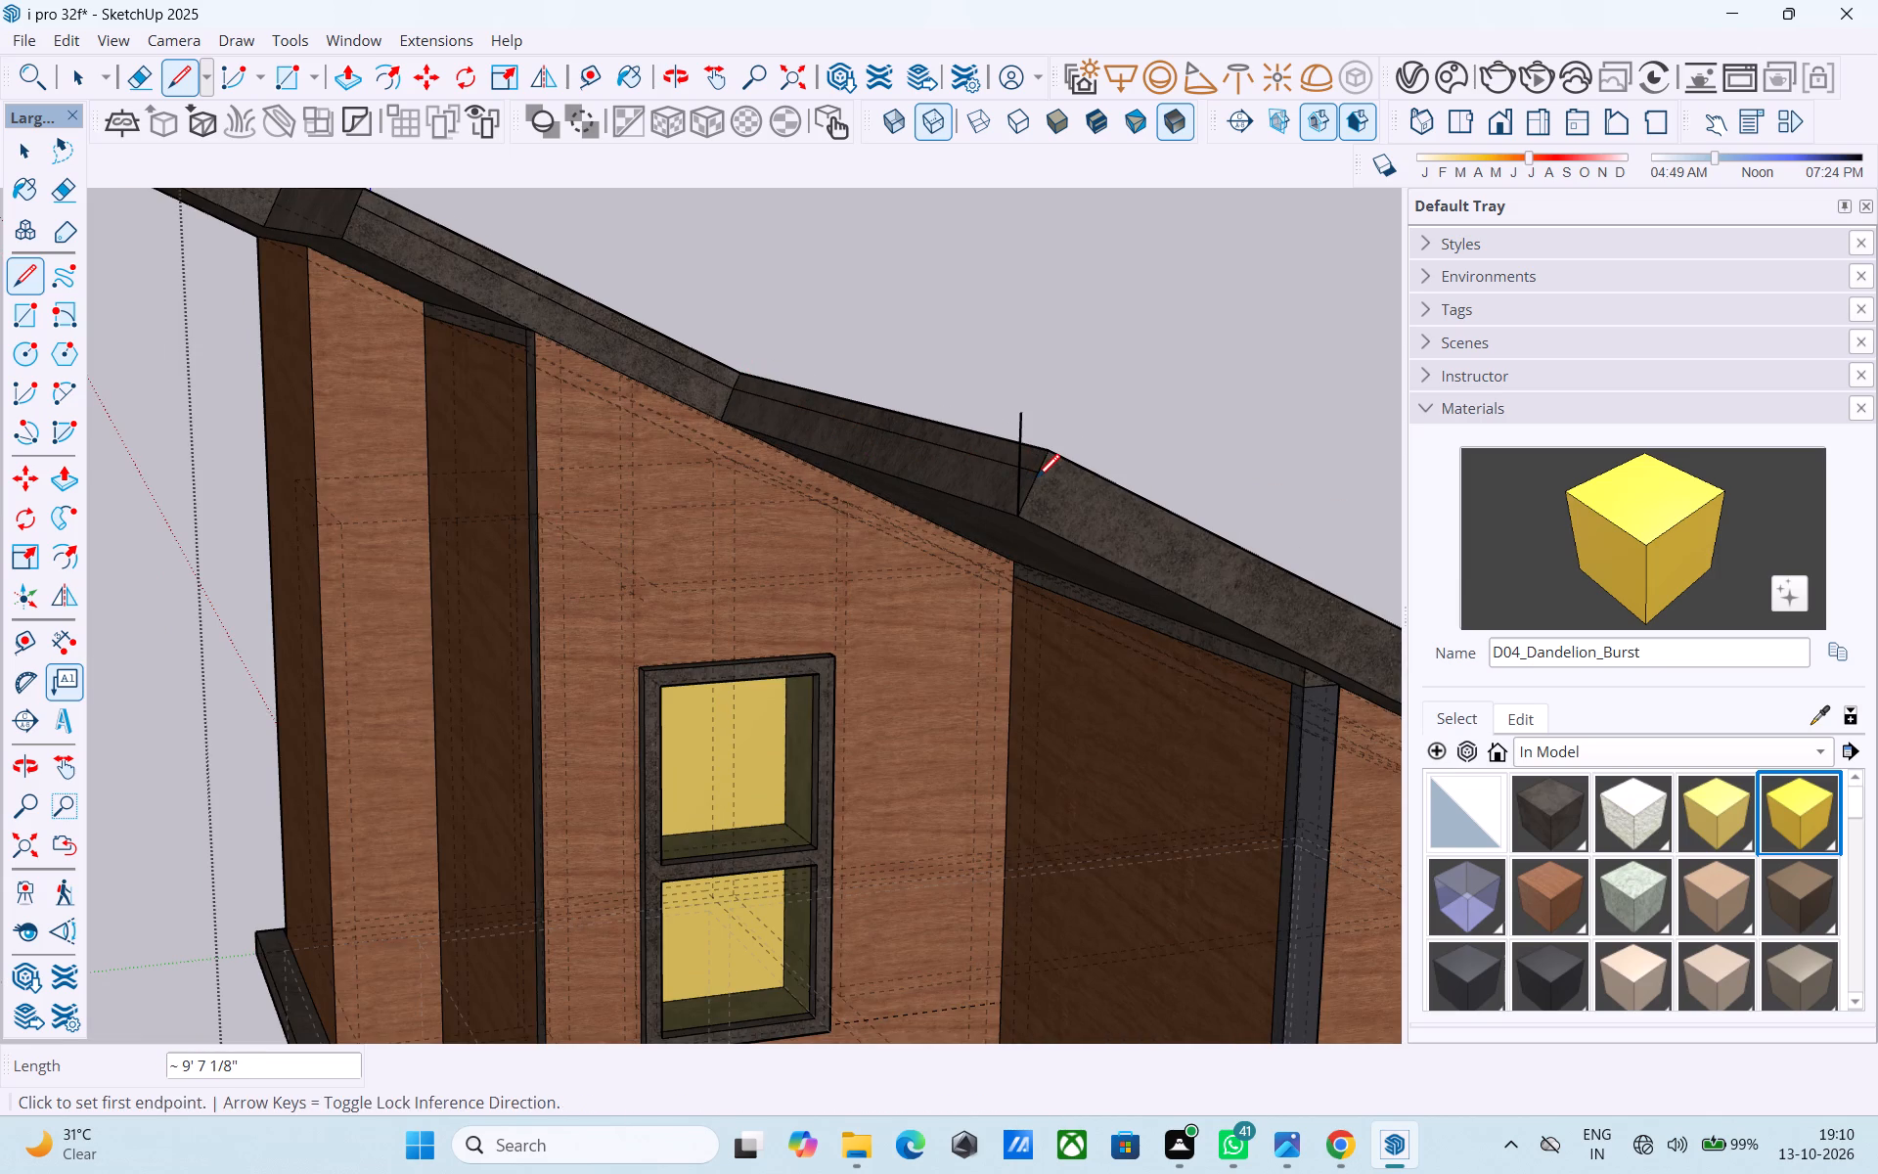
Continue the seam line down the roof's long sloping front fascia to the end of the lower eave.
left_click(1037, 479)
middle_click_drag(1188, 512, 677, 307)
scroll(642, 322, "down", 4)
middle_click_drag(1073, 505, 644, 371)
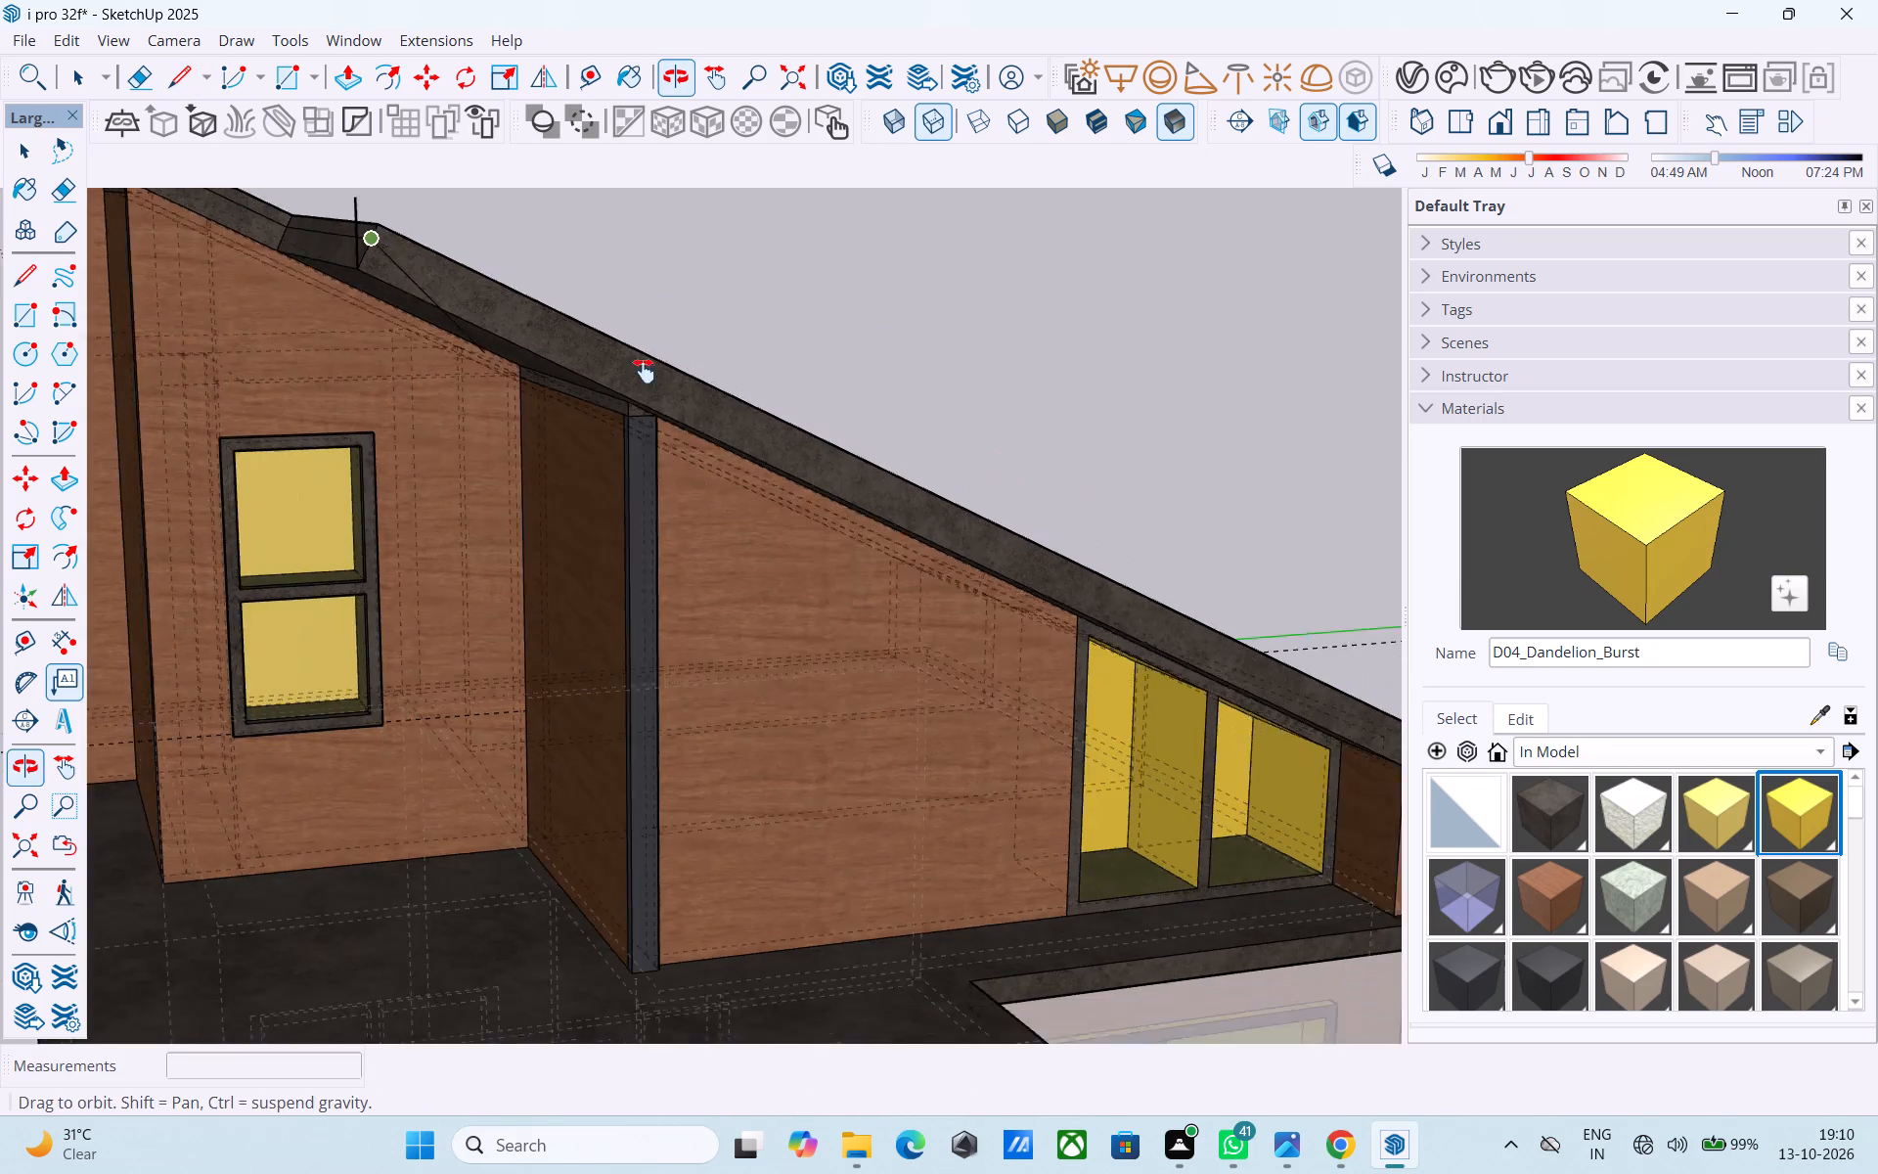
middle_click_drag(644, 371, 539, 312)
middle_click_drag(1265, 606, 818, 444)
scroll(797, 533, "up", 3)
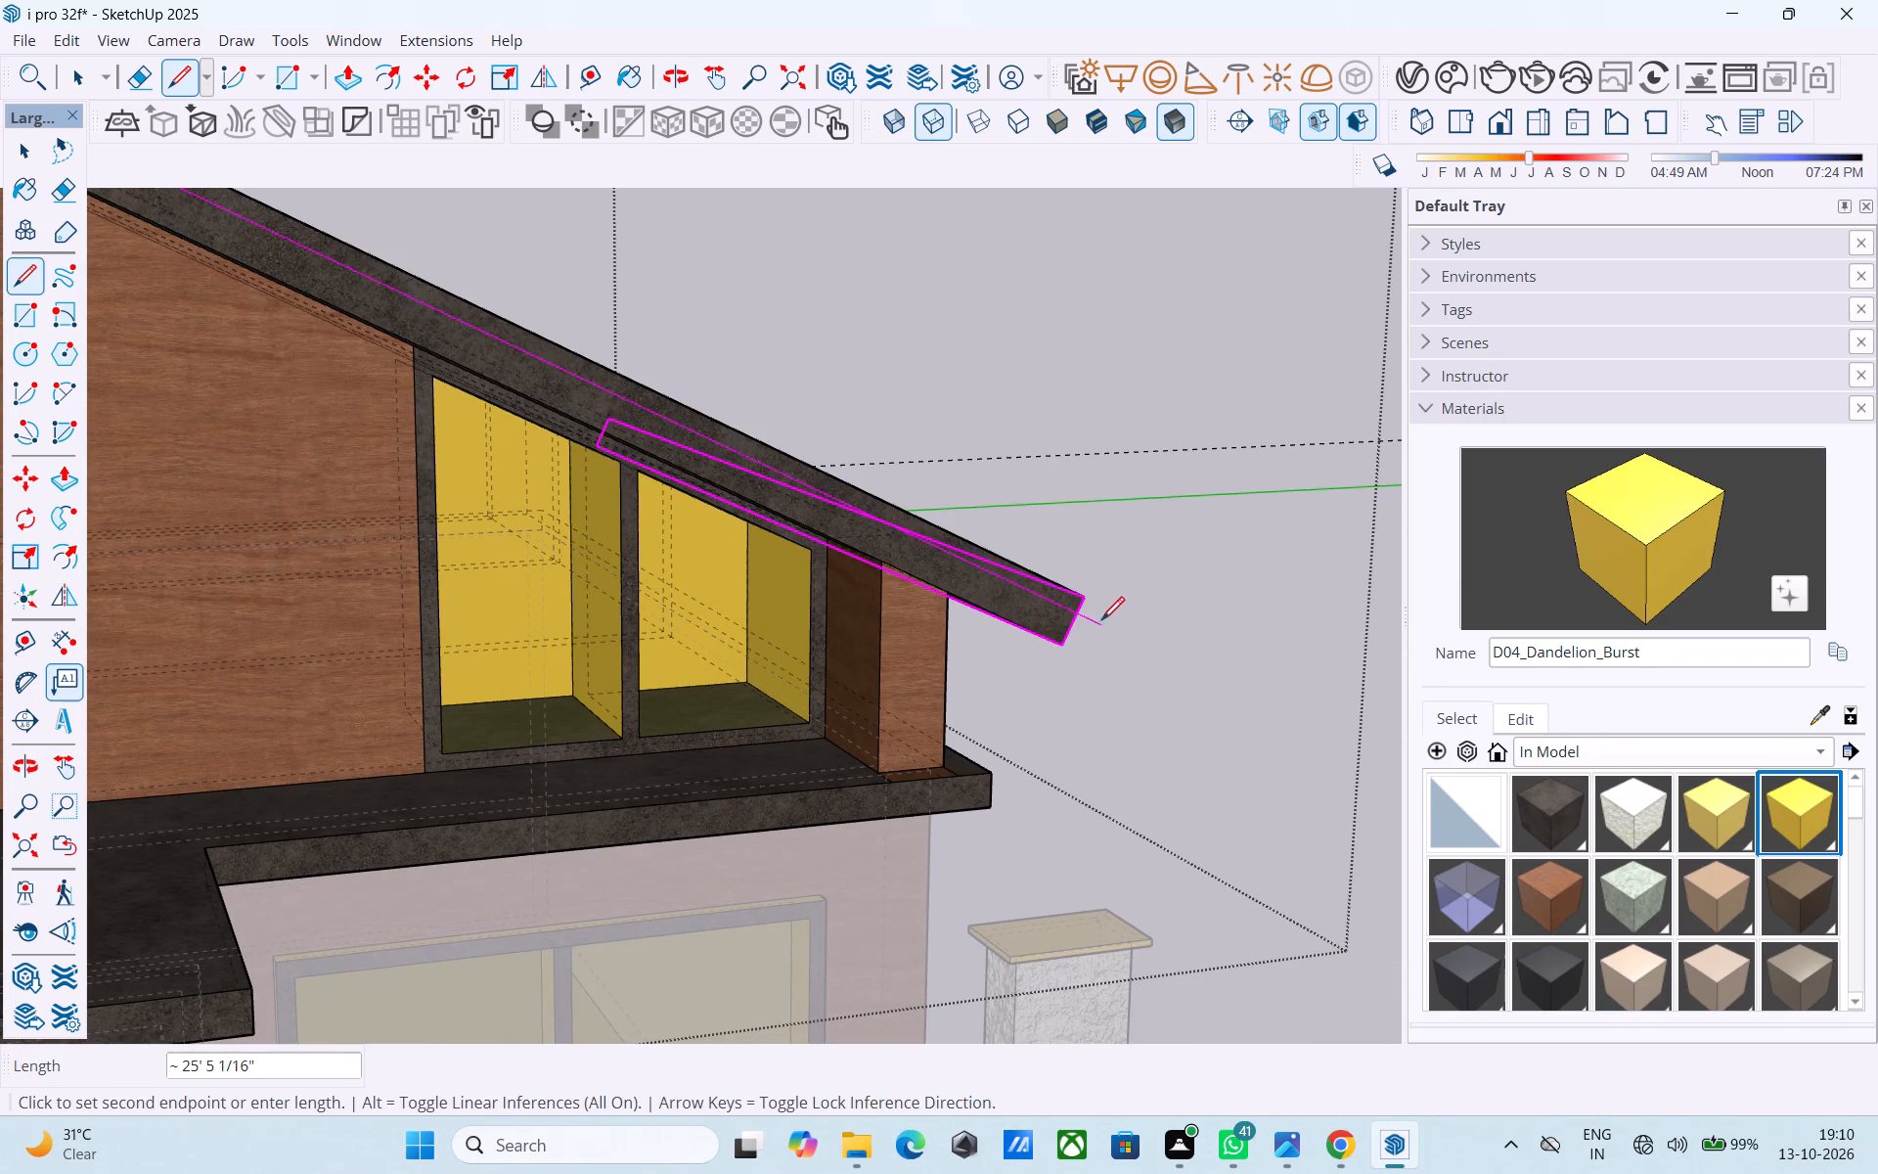
left_click(1084, 621)
Erase the stray vertical line standing at the outer corner of the roof's lowest step.
scroll(1096, 626, "down", 8)
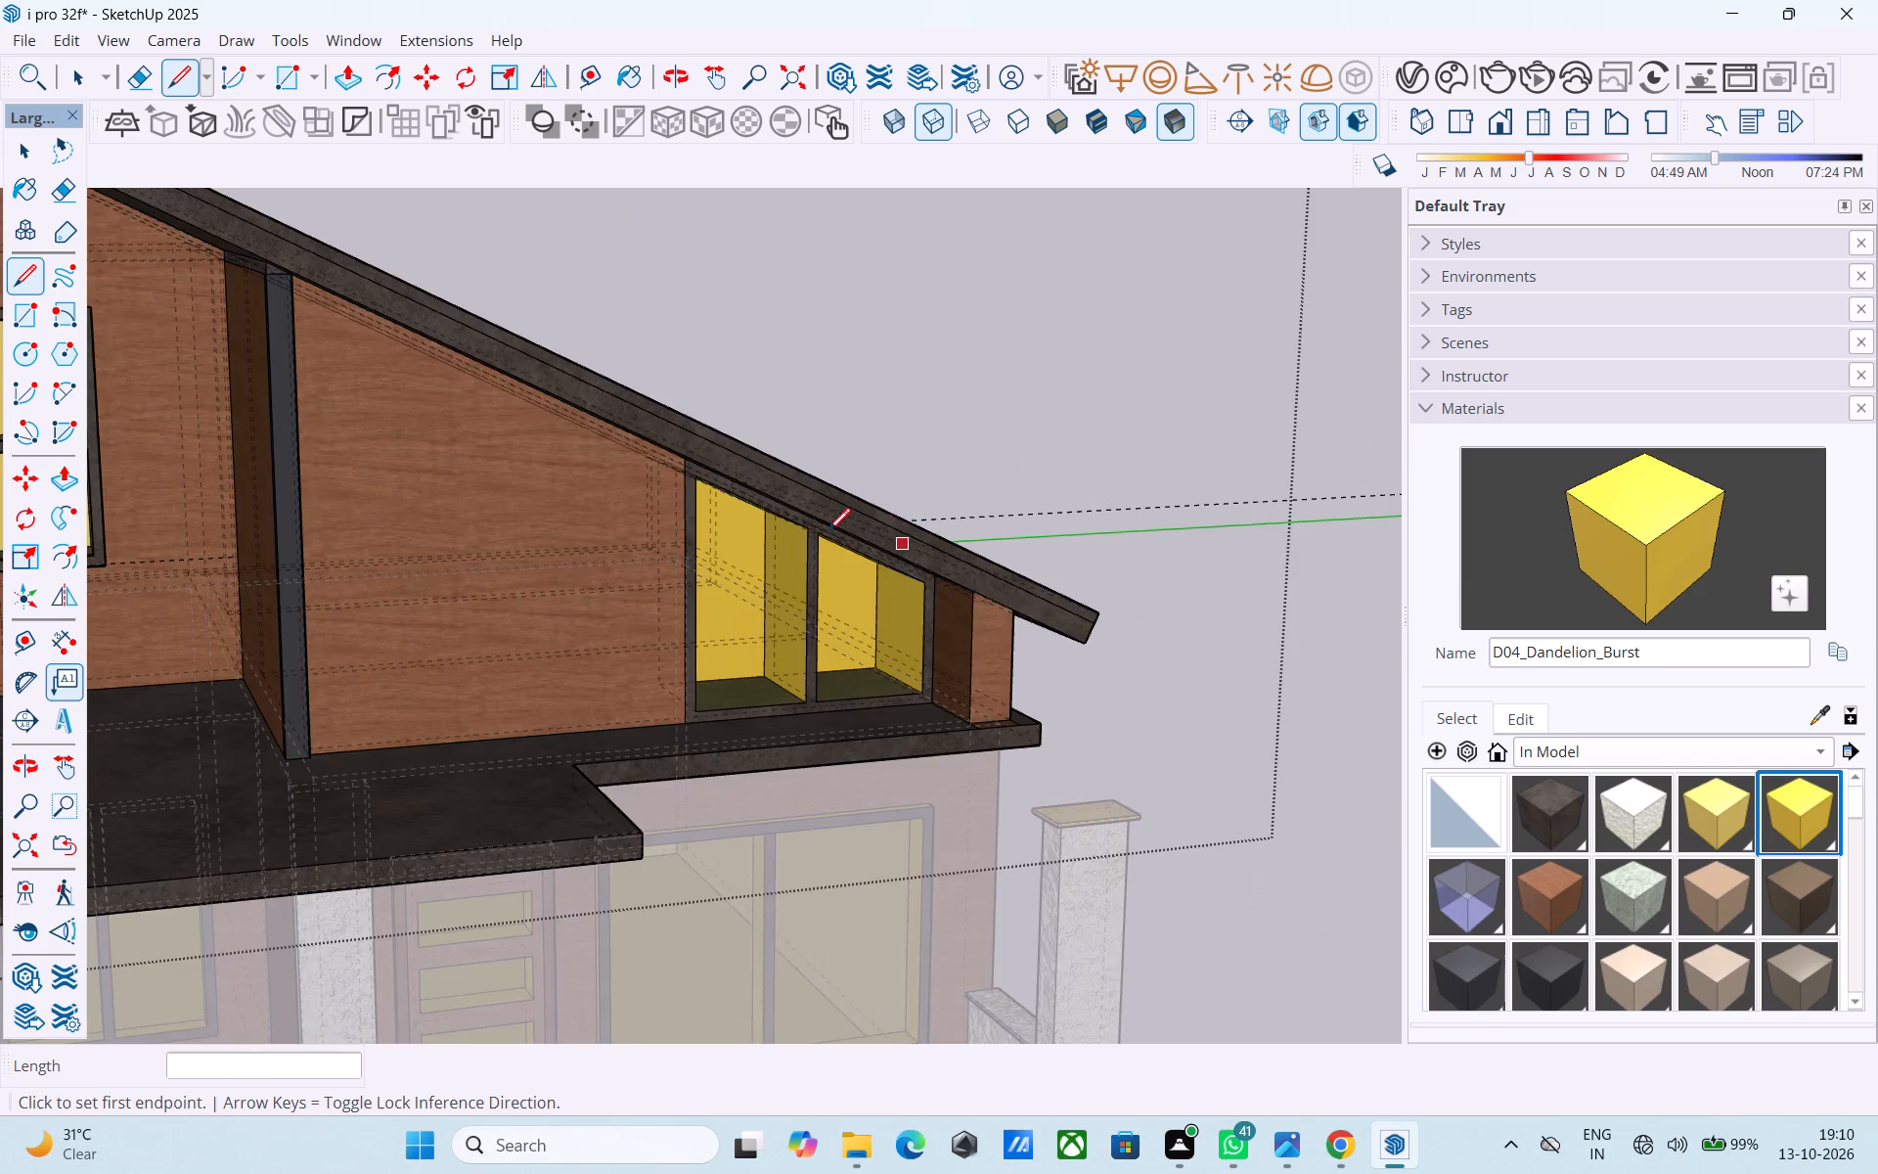
scroll(827, 533, "down", 2)
middle_click_drag(472, 459, 559, 588)
scroll(518, 440, "up", 5)
key("space")
middle_click_drag(412, 440, 505, 371)
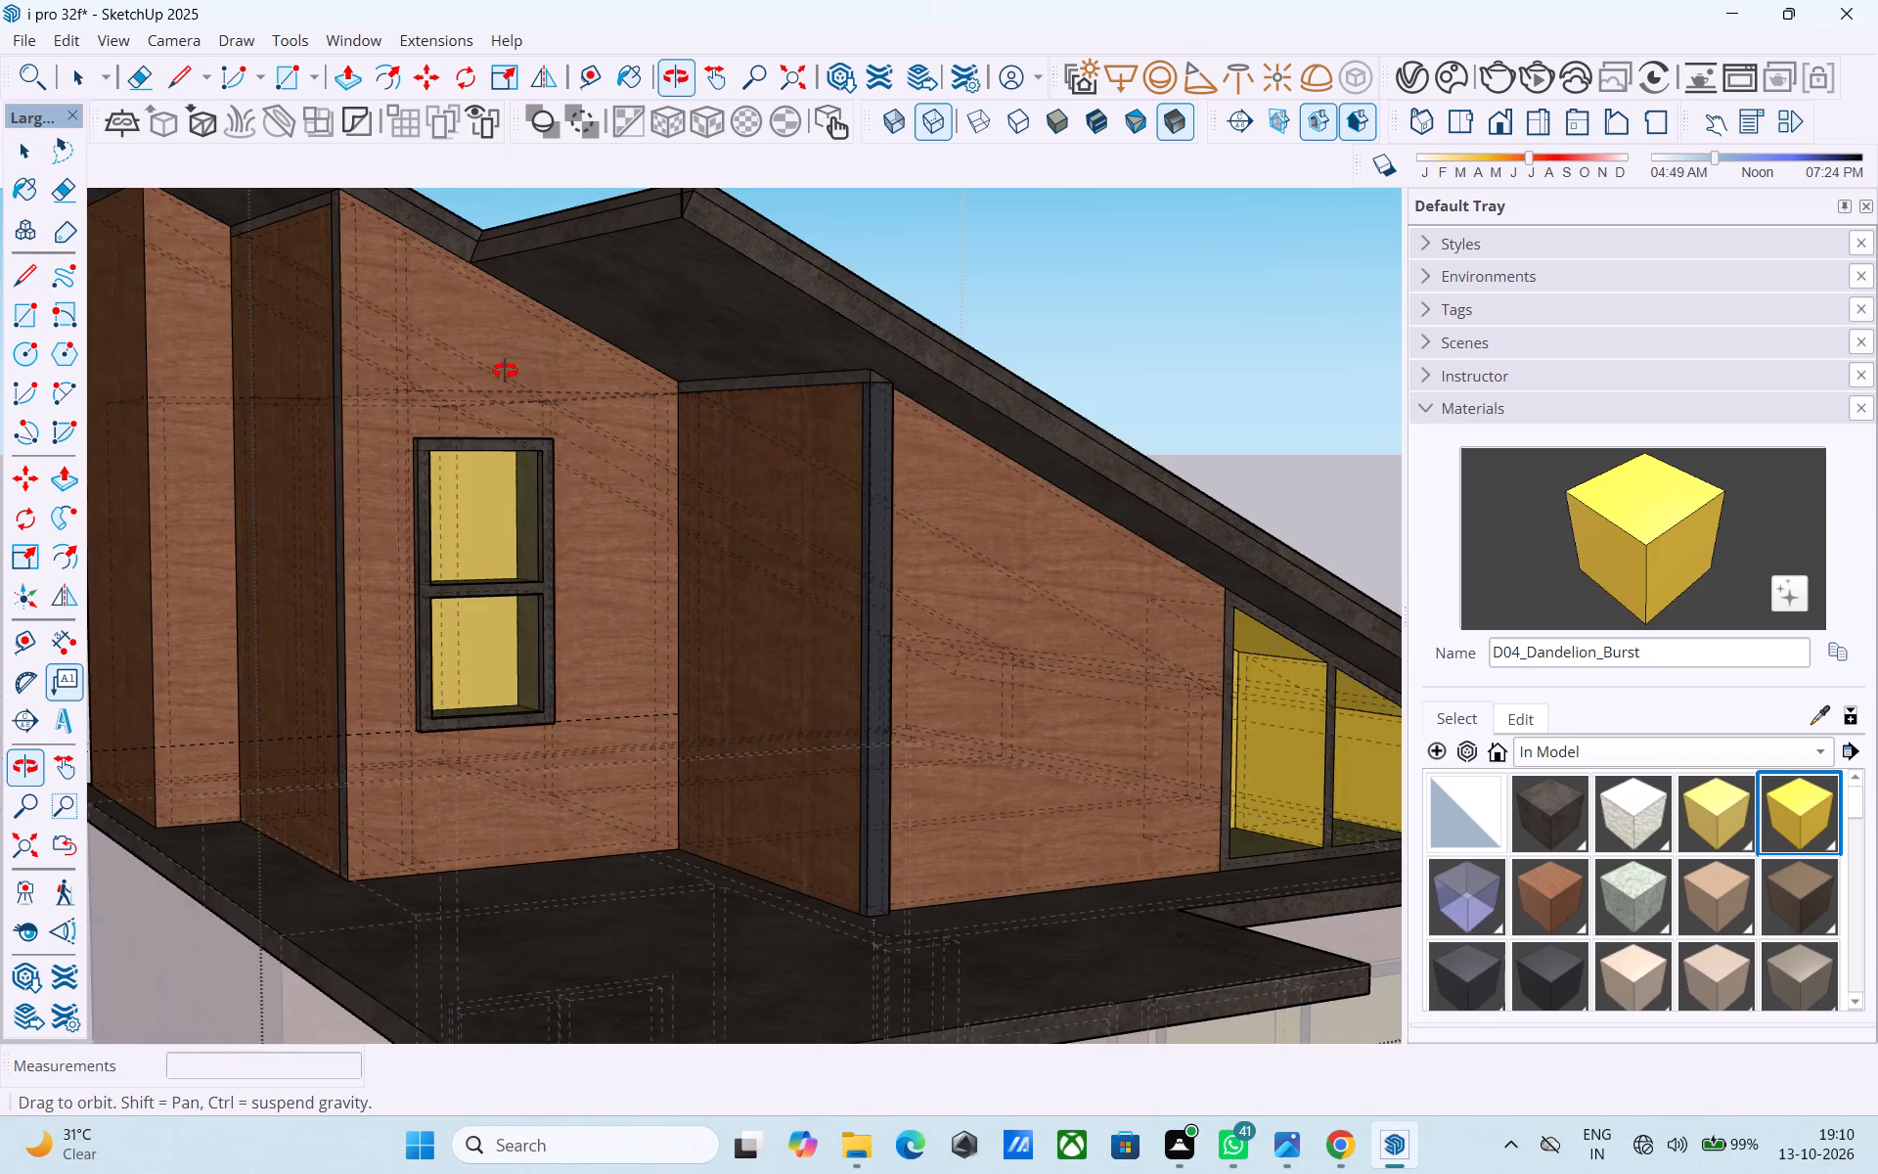
middle_click_drag(505, 371, 506, 371)
scroll(513, 373, "down", 1)
middle_click_drag(499, 403, 343, 658, "shift")
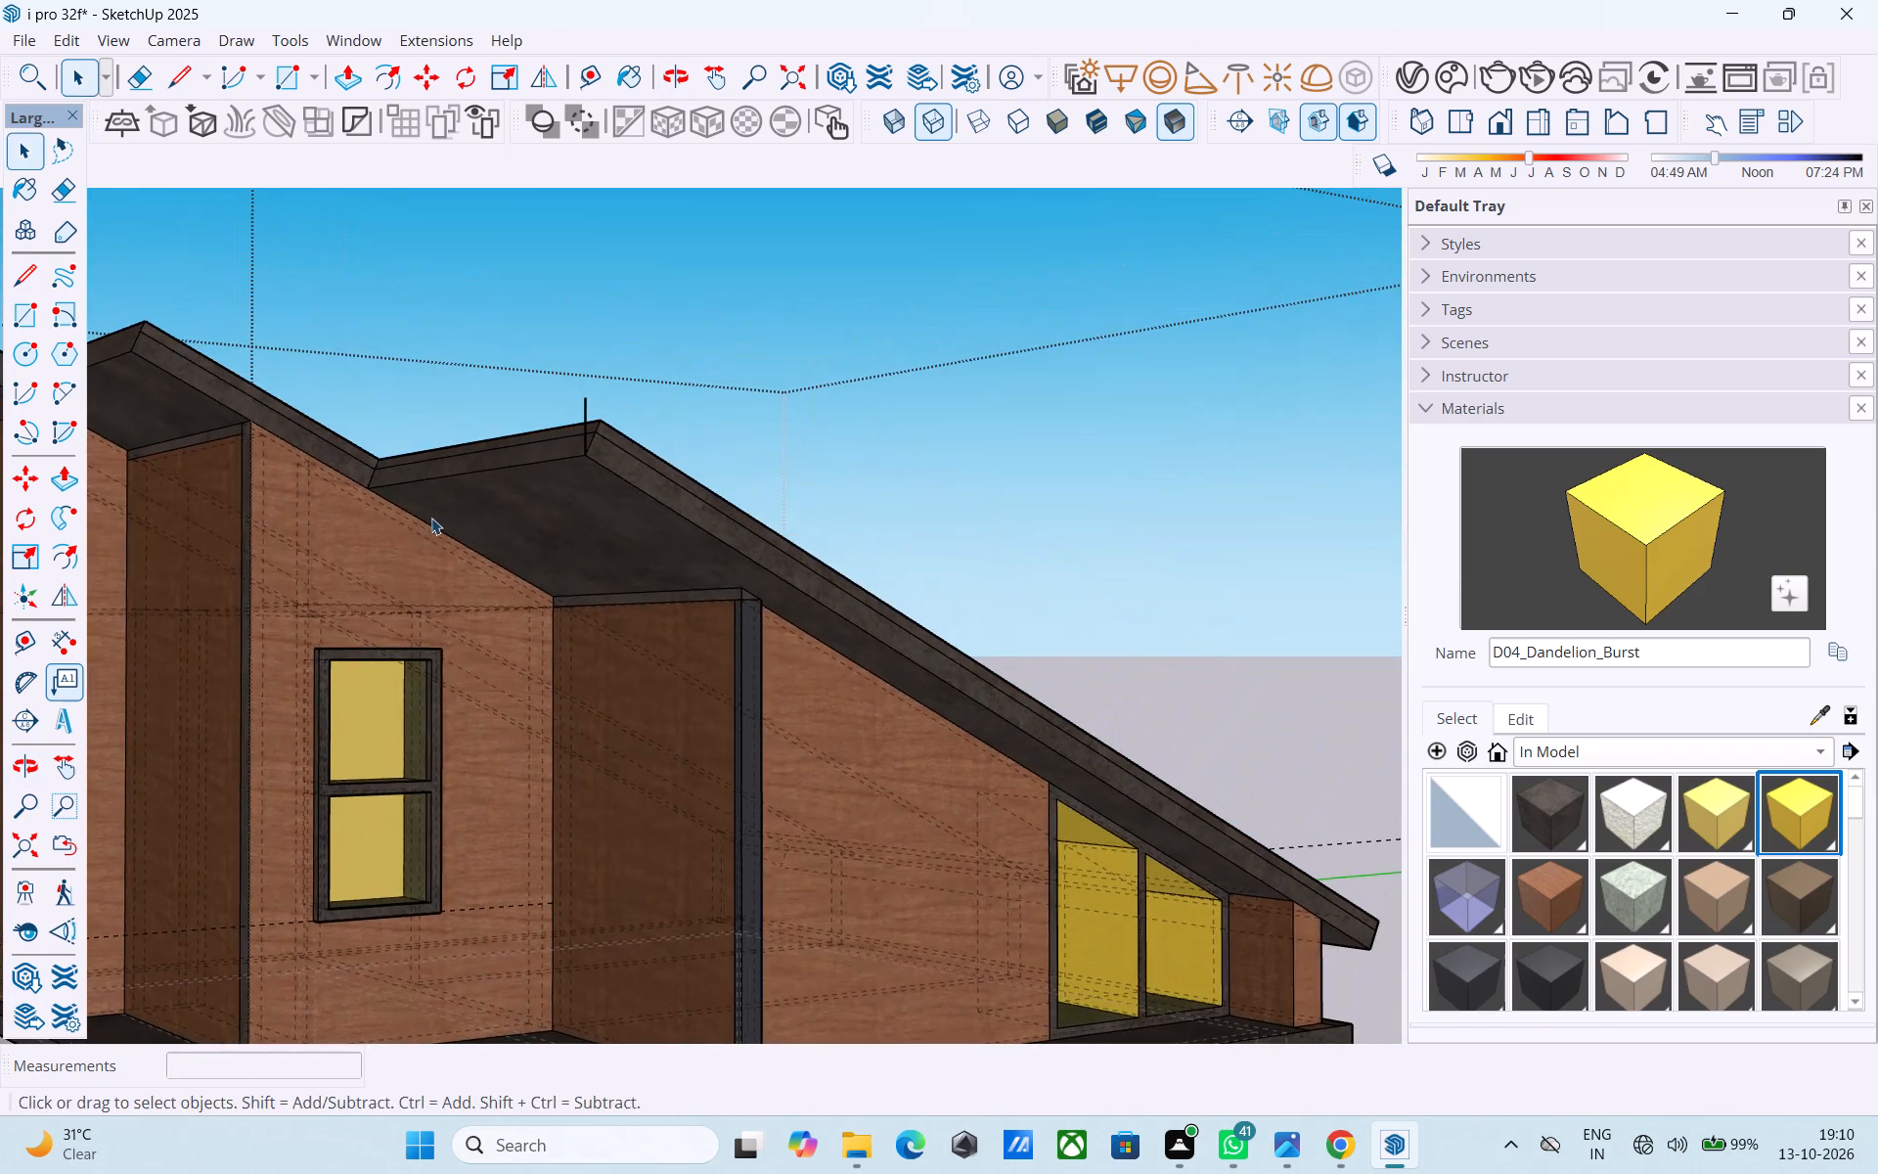
key("e")
left_click(585, 405)
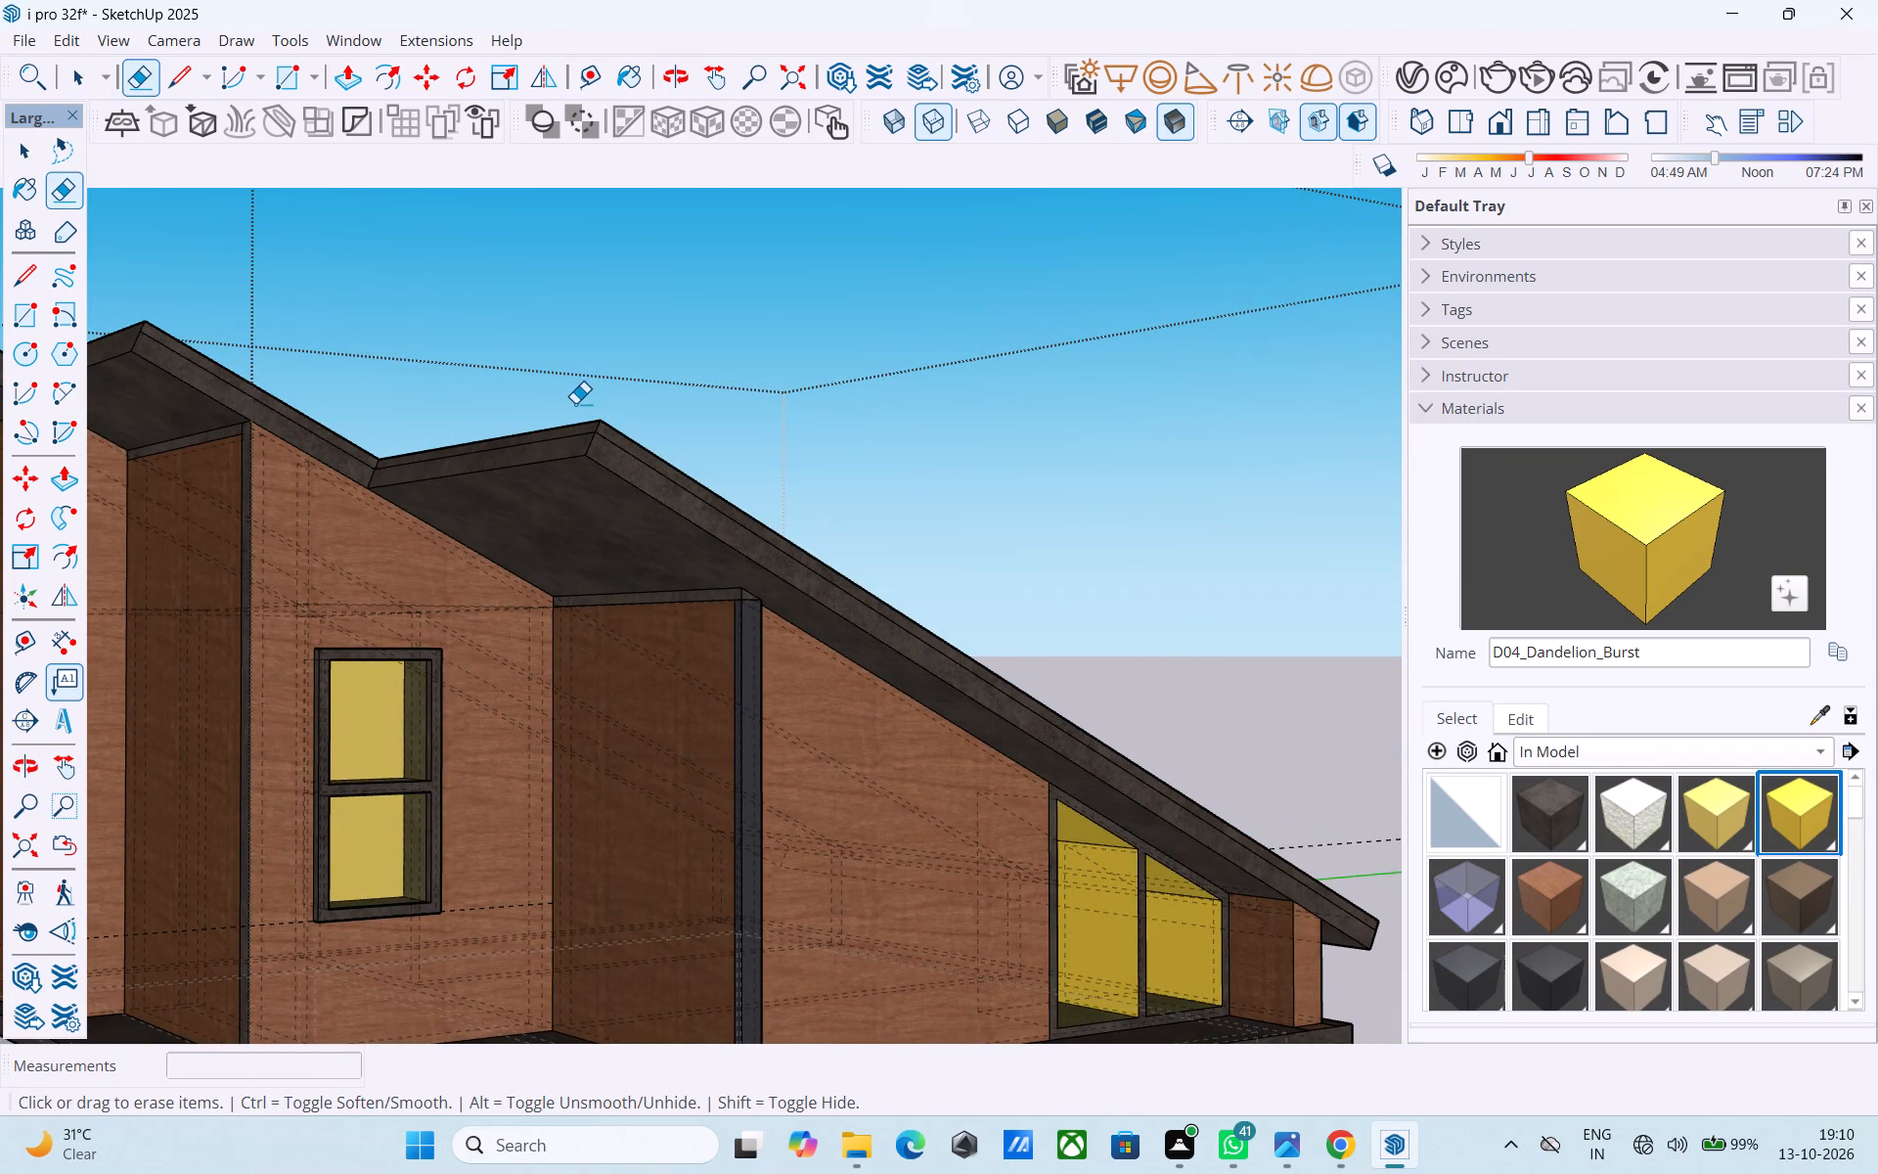
key("space")
Draw the seam line across the fascia of the roof's middle step, from its outer corner to its inner corner.
middle_click_drag(331, 415, 822, 624)
middle_click_drag(673, 564, 700, 598, "shift")
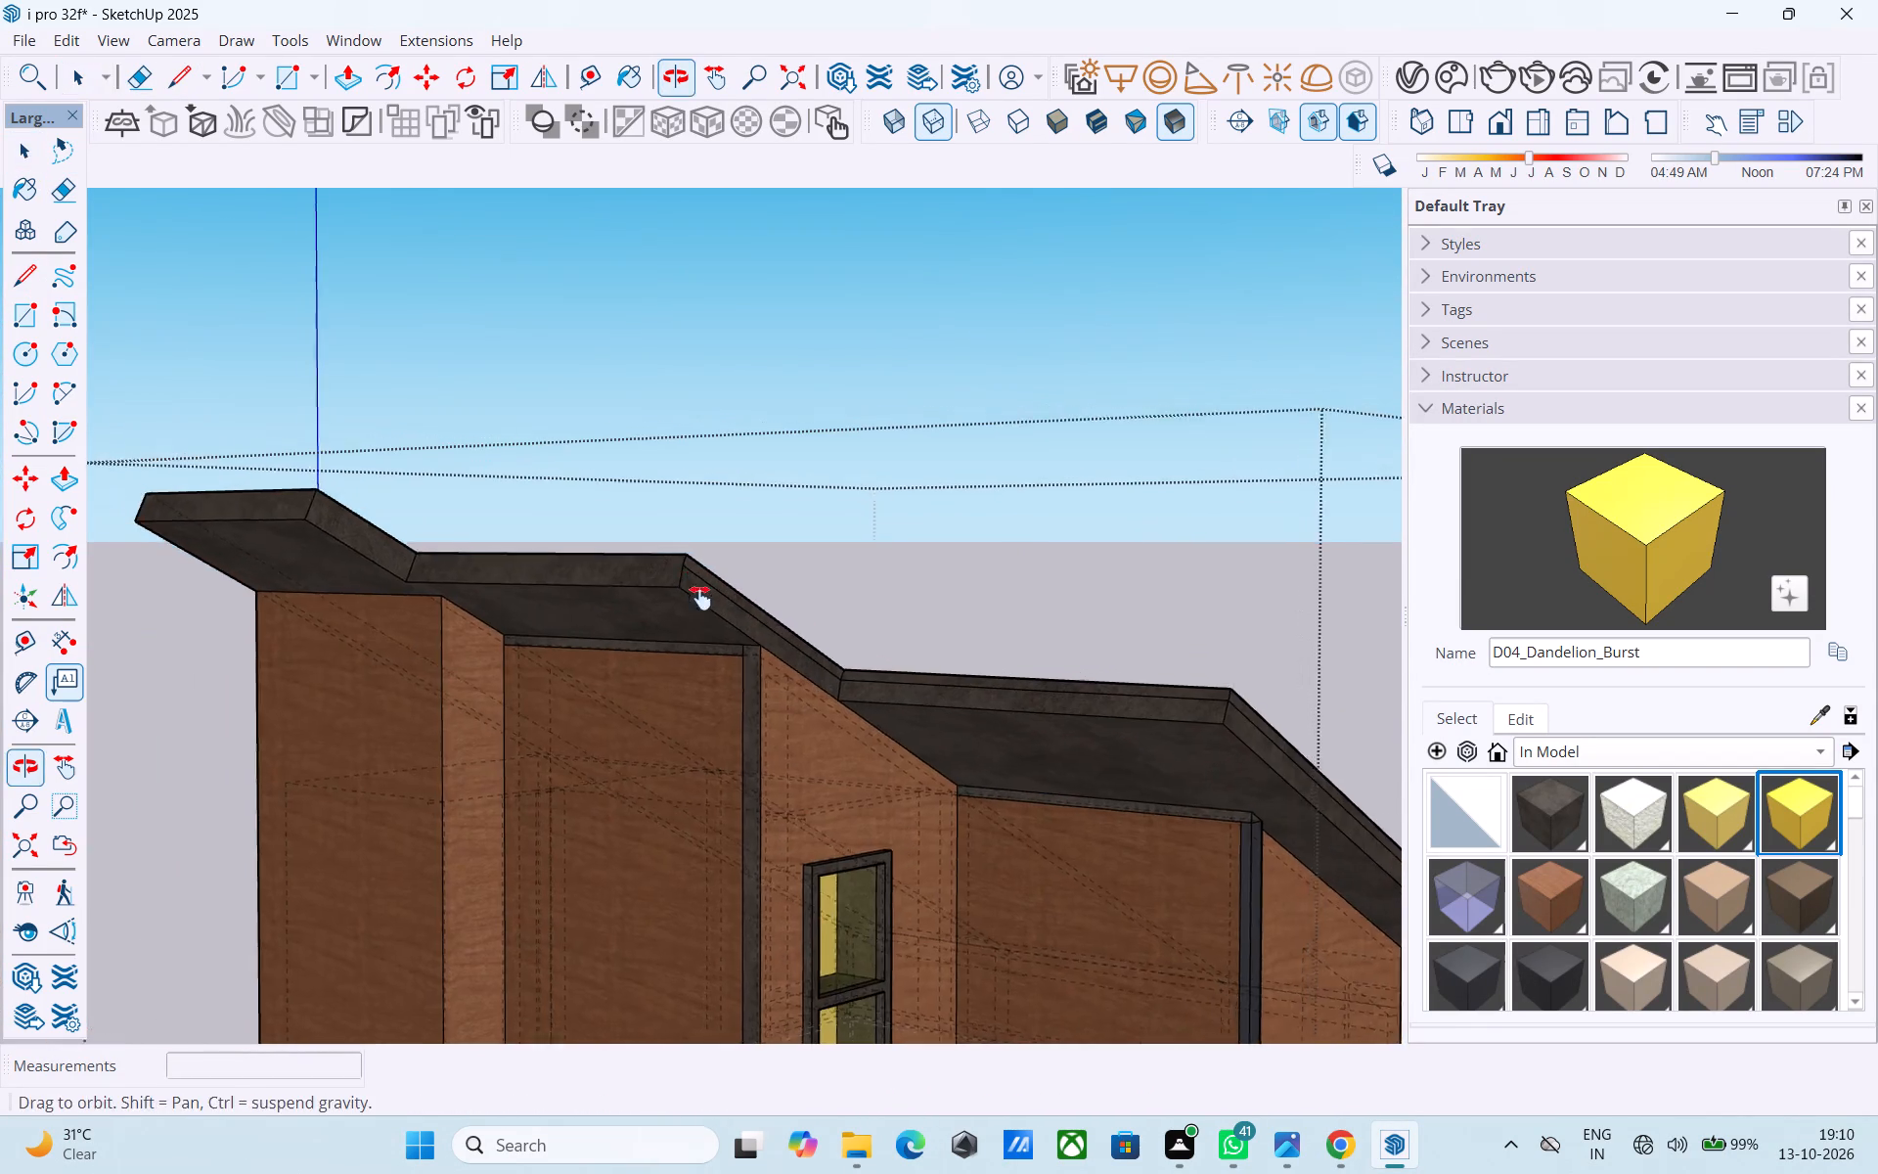
middle_click_drag(700, 598, 705, 604, "shift")
scroll(705, 604, "up", 5, "shift")
key("l")
left_click(705, 594)
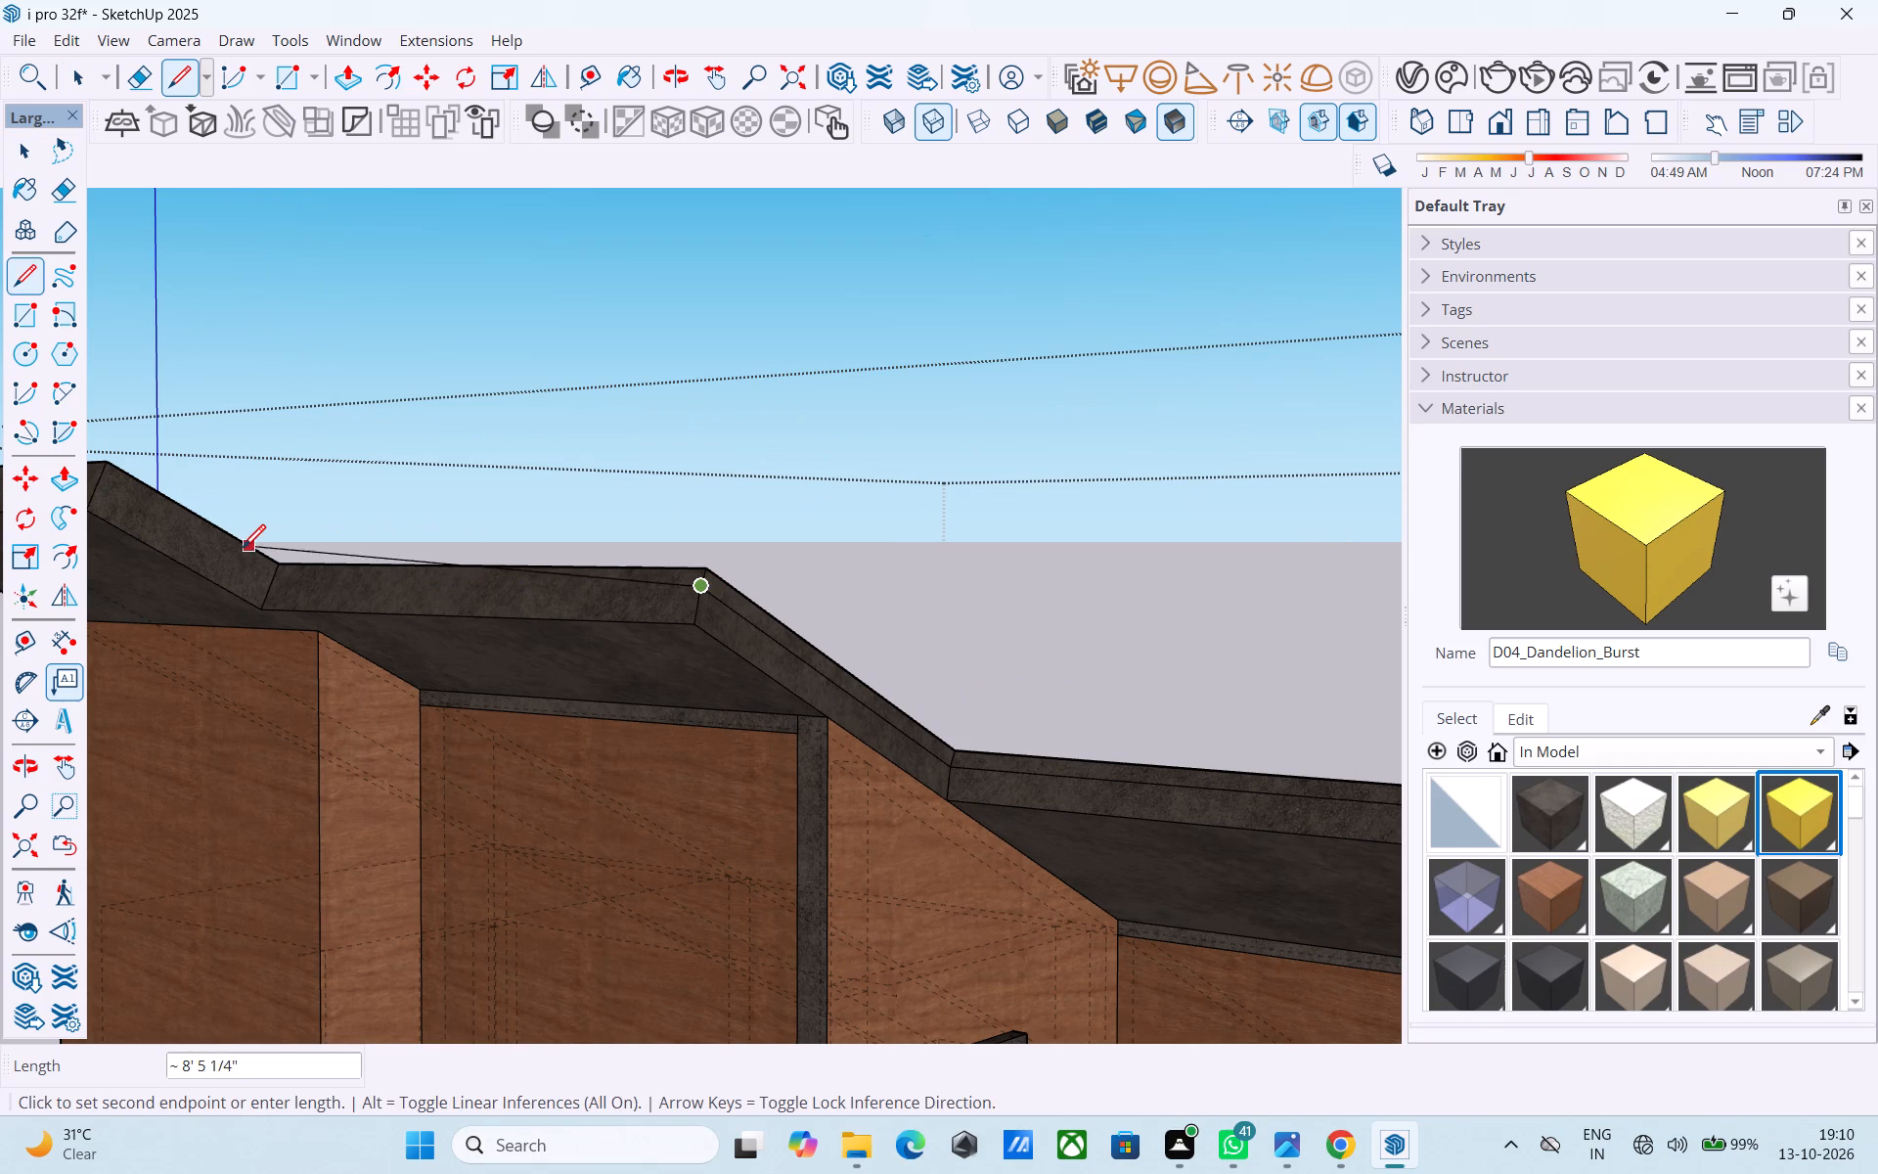
left_click(270, 573)
Continue the seam line up the short sloping fascia between the roof's middle and topmost steps.
middle_click_drag(270, 574, 391, 620)
scroll(391, 621, "up", 3)
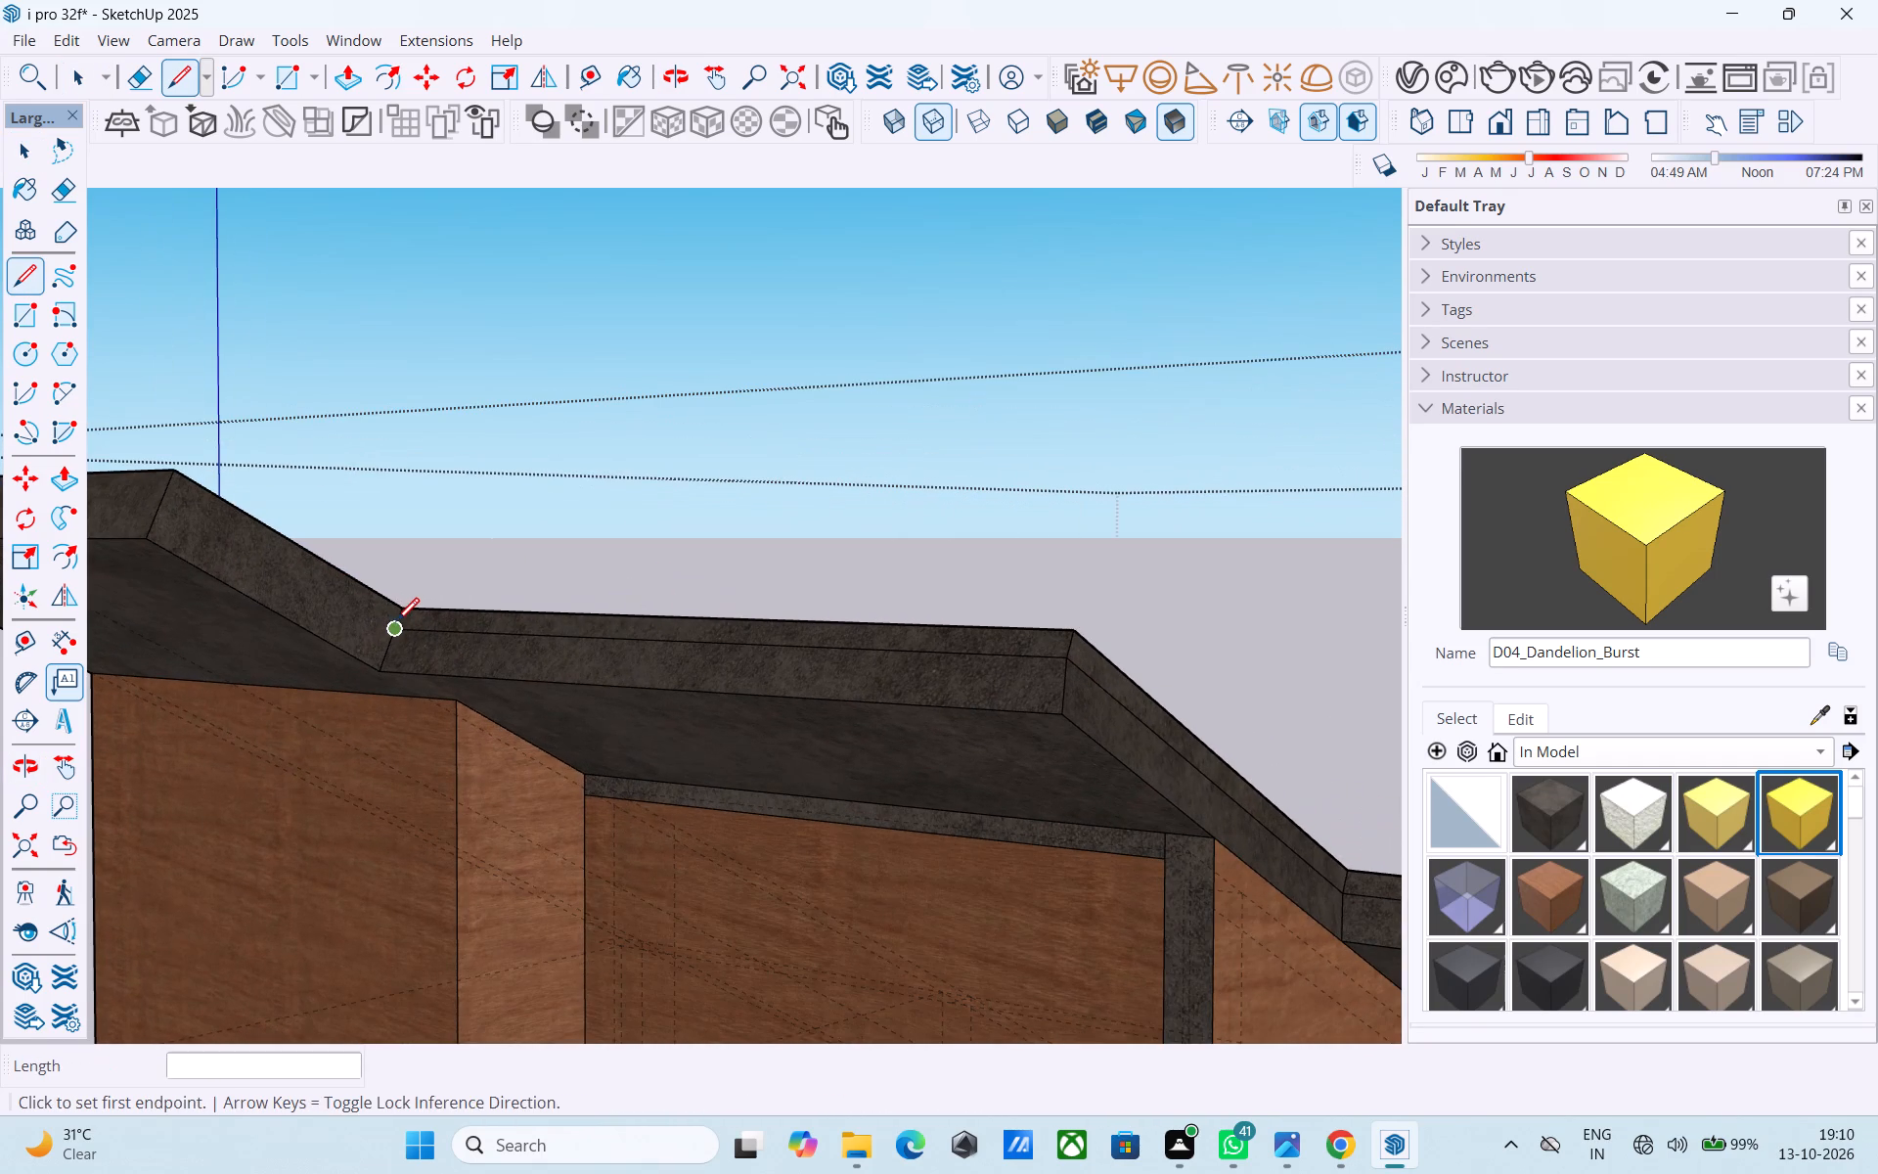
left_click(396, 623)
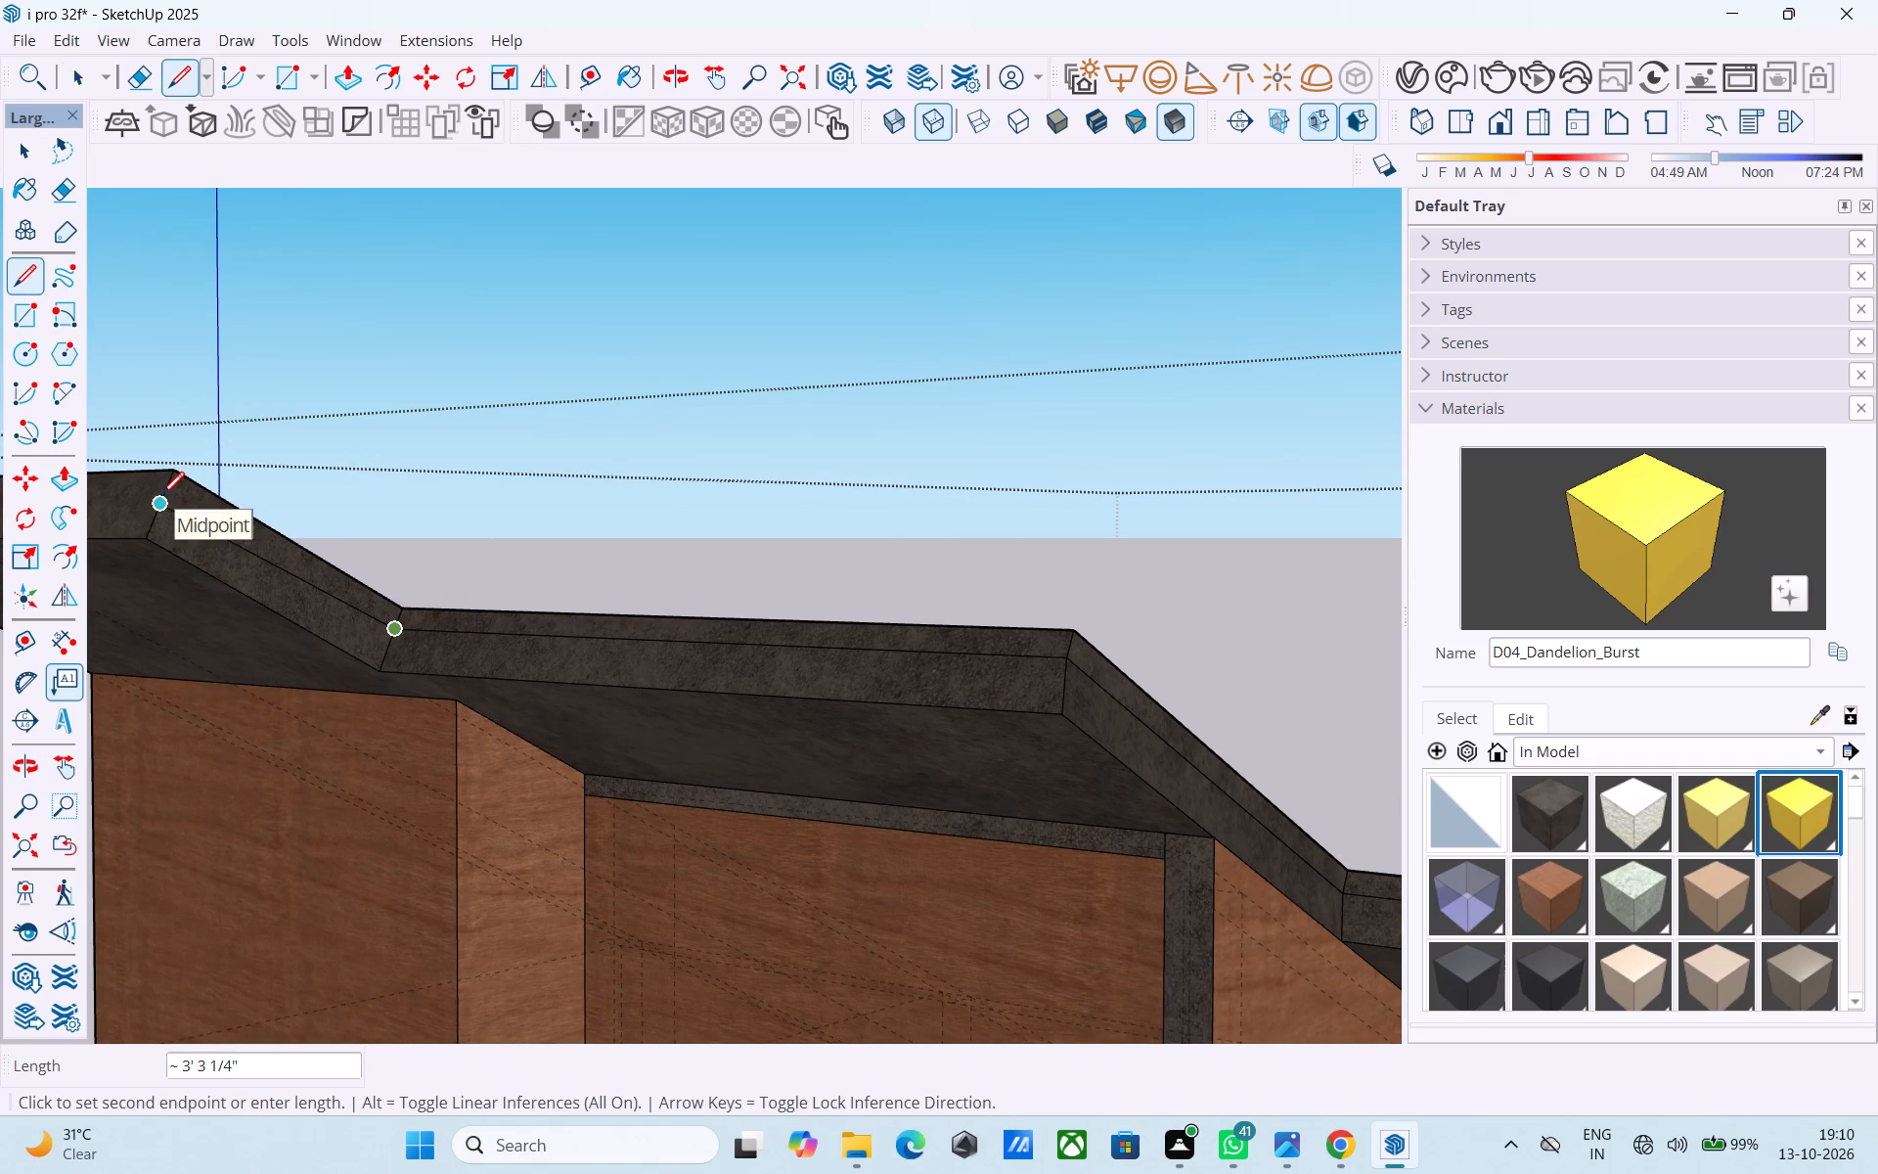
scroll(160, 497, "up", 5)
left_click(176, 488)
Draw the 6' 6" seam line across the fascia at the roof's topmost end.
middle_click_drag(172, 485, 672, 639, "shift")
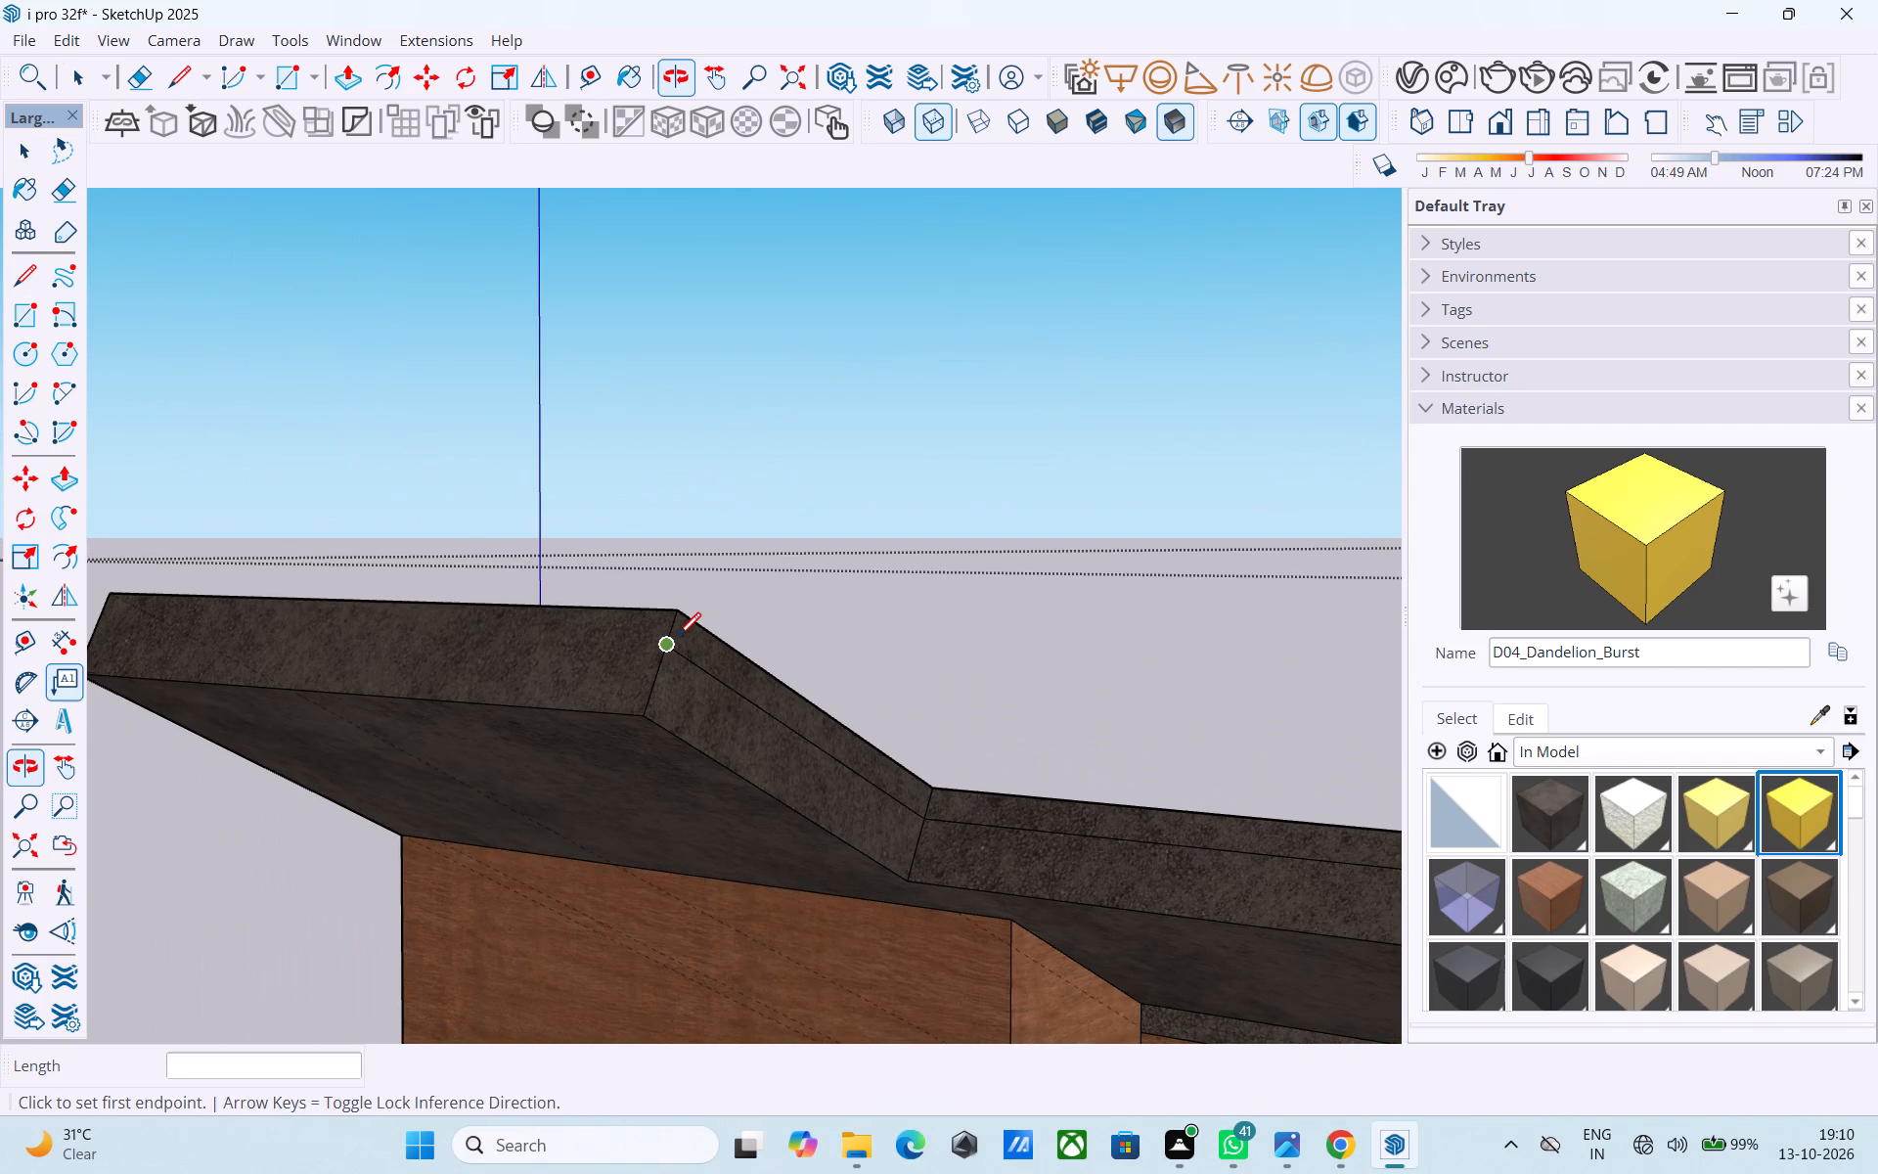
left_click(664, 646)
middle_click_drag(369, 594, 672, 647, "shift")
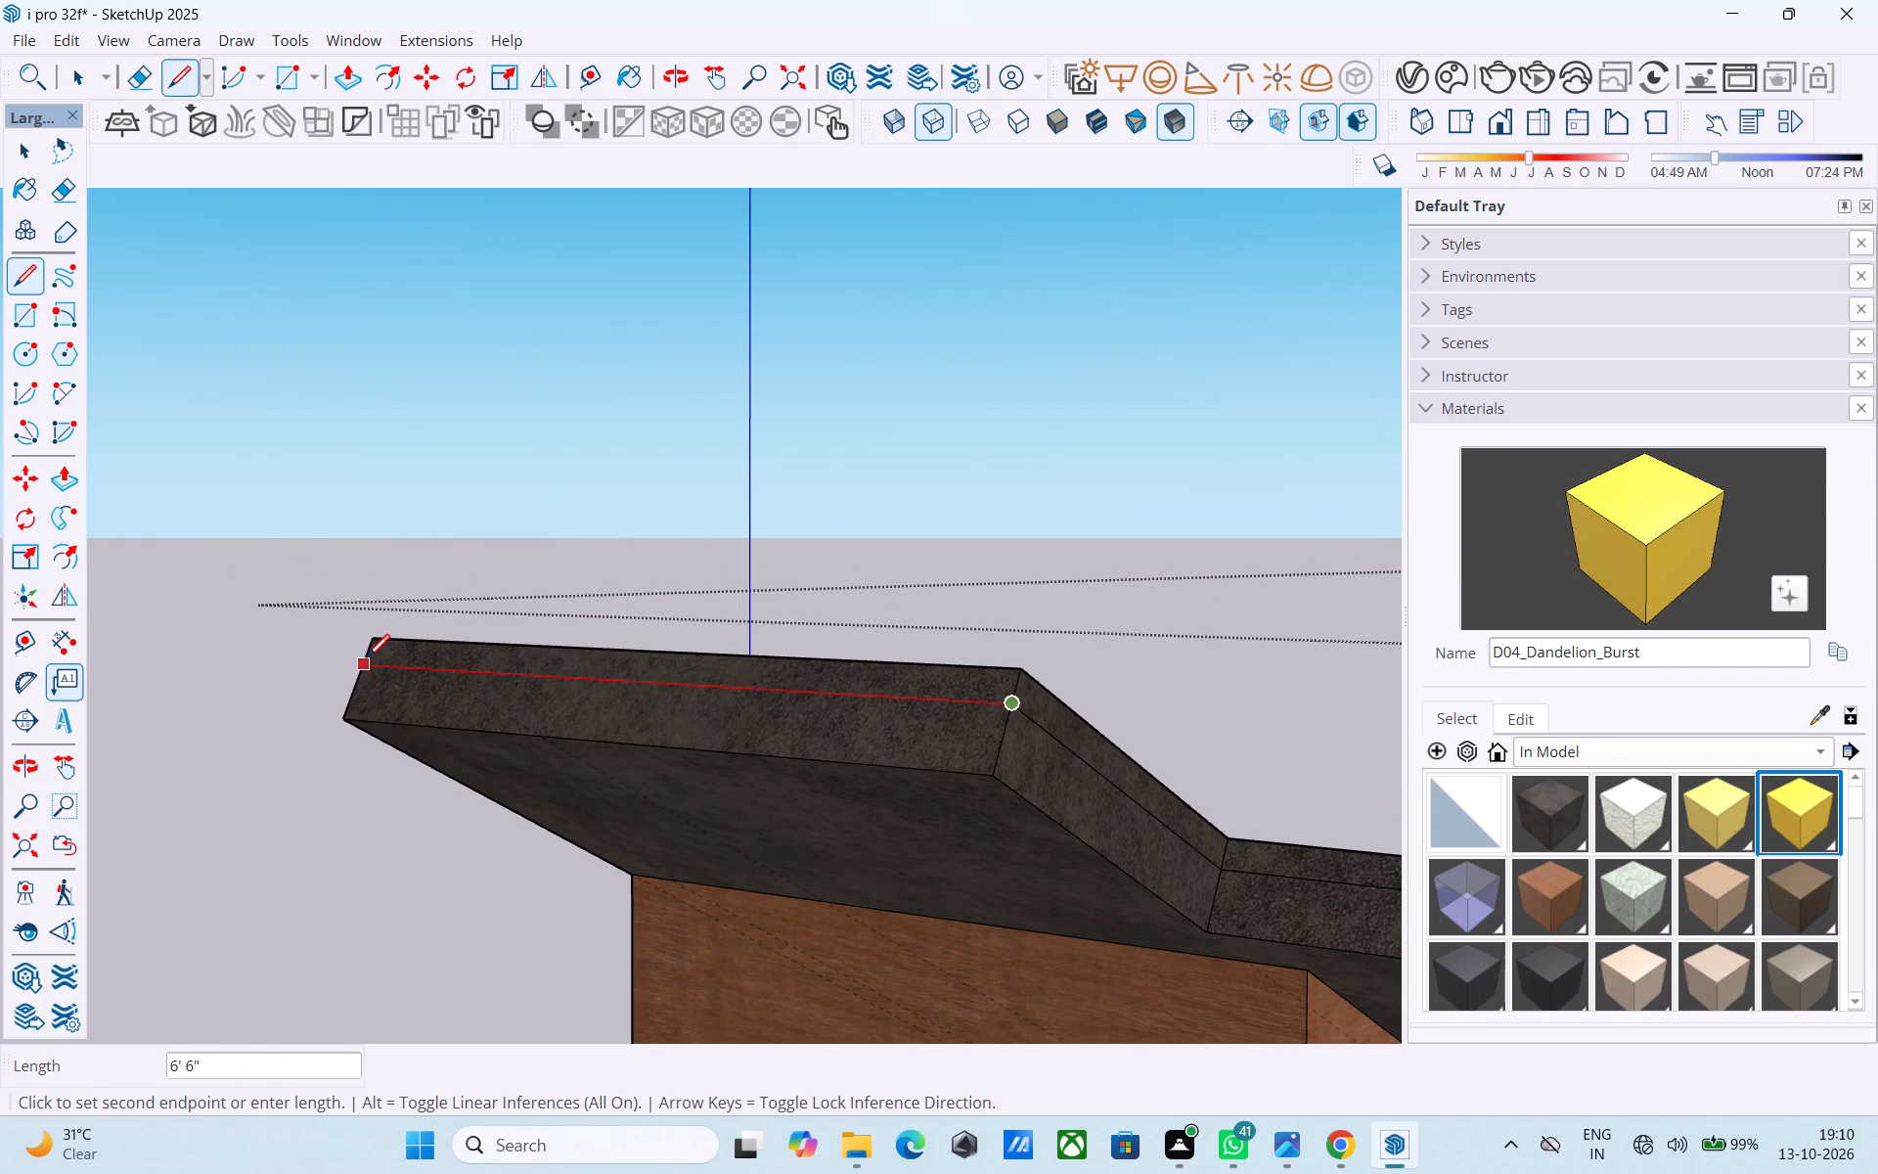
left_click(366, 660)
Draw the seam line down the long sloping side fascia from the roof's topmost corner to the lower eave, about 34' 3".
middle_click_drag(365, 660, 1158, 691)
middle_click_drag(708, 713, 912, 649, "shift")
left_click(884, 650)
middle_click_drag(606, 701, 1015, 367)
scroll(1001, 389, "down", 4)
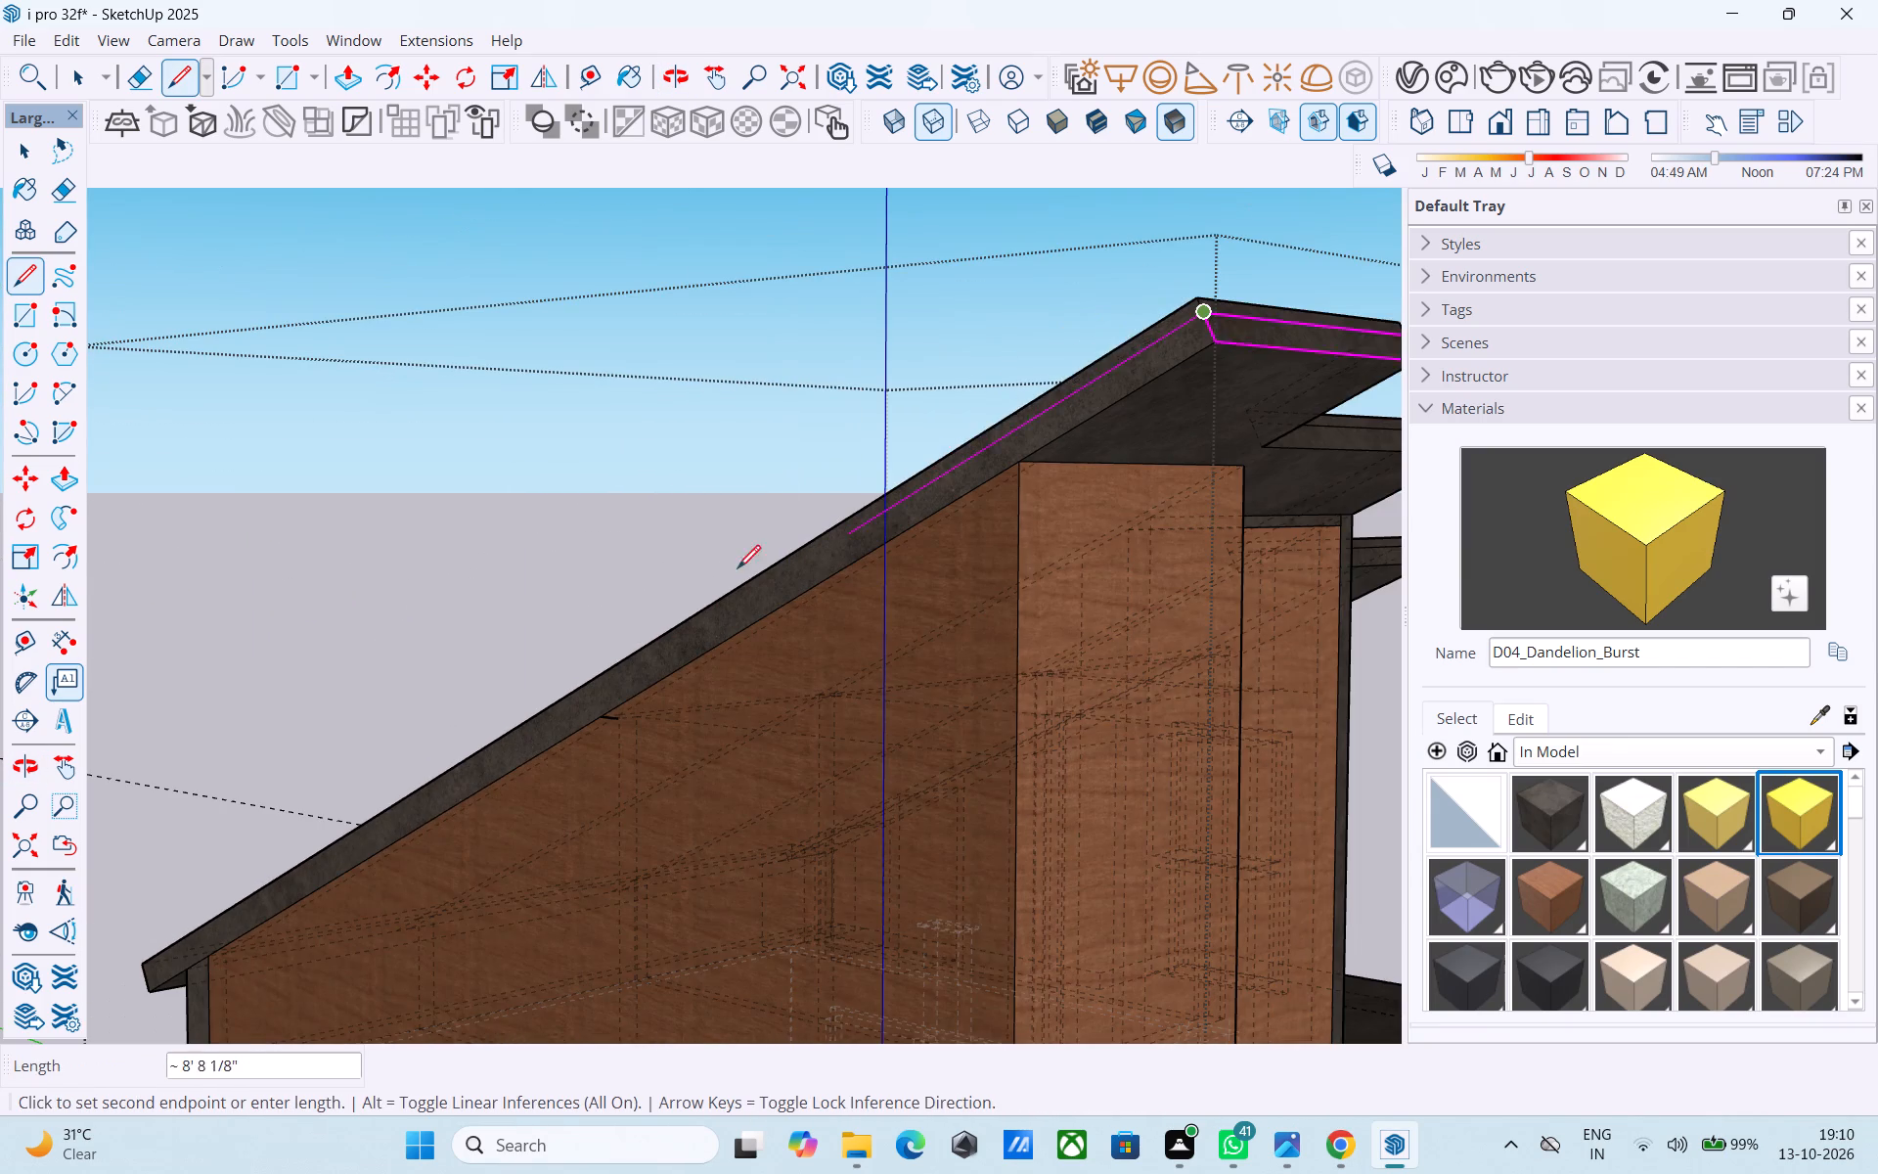
middle_click_drag(283, 696, 826, 516)
scroll(602, 818, "up", 9)
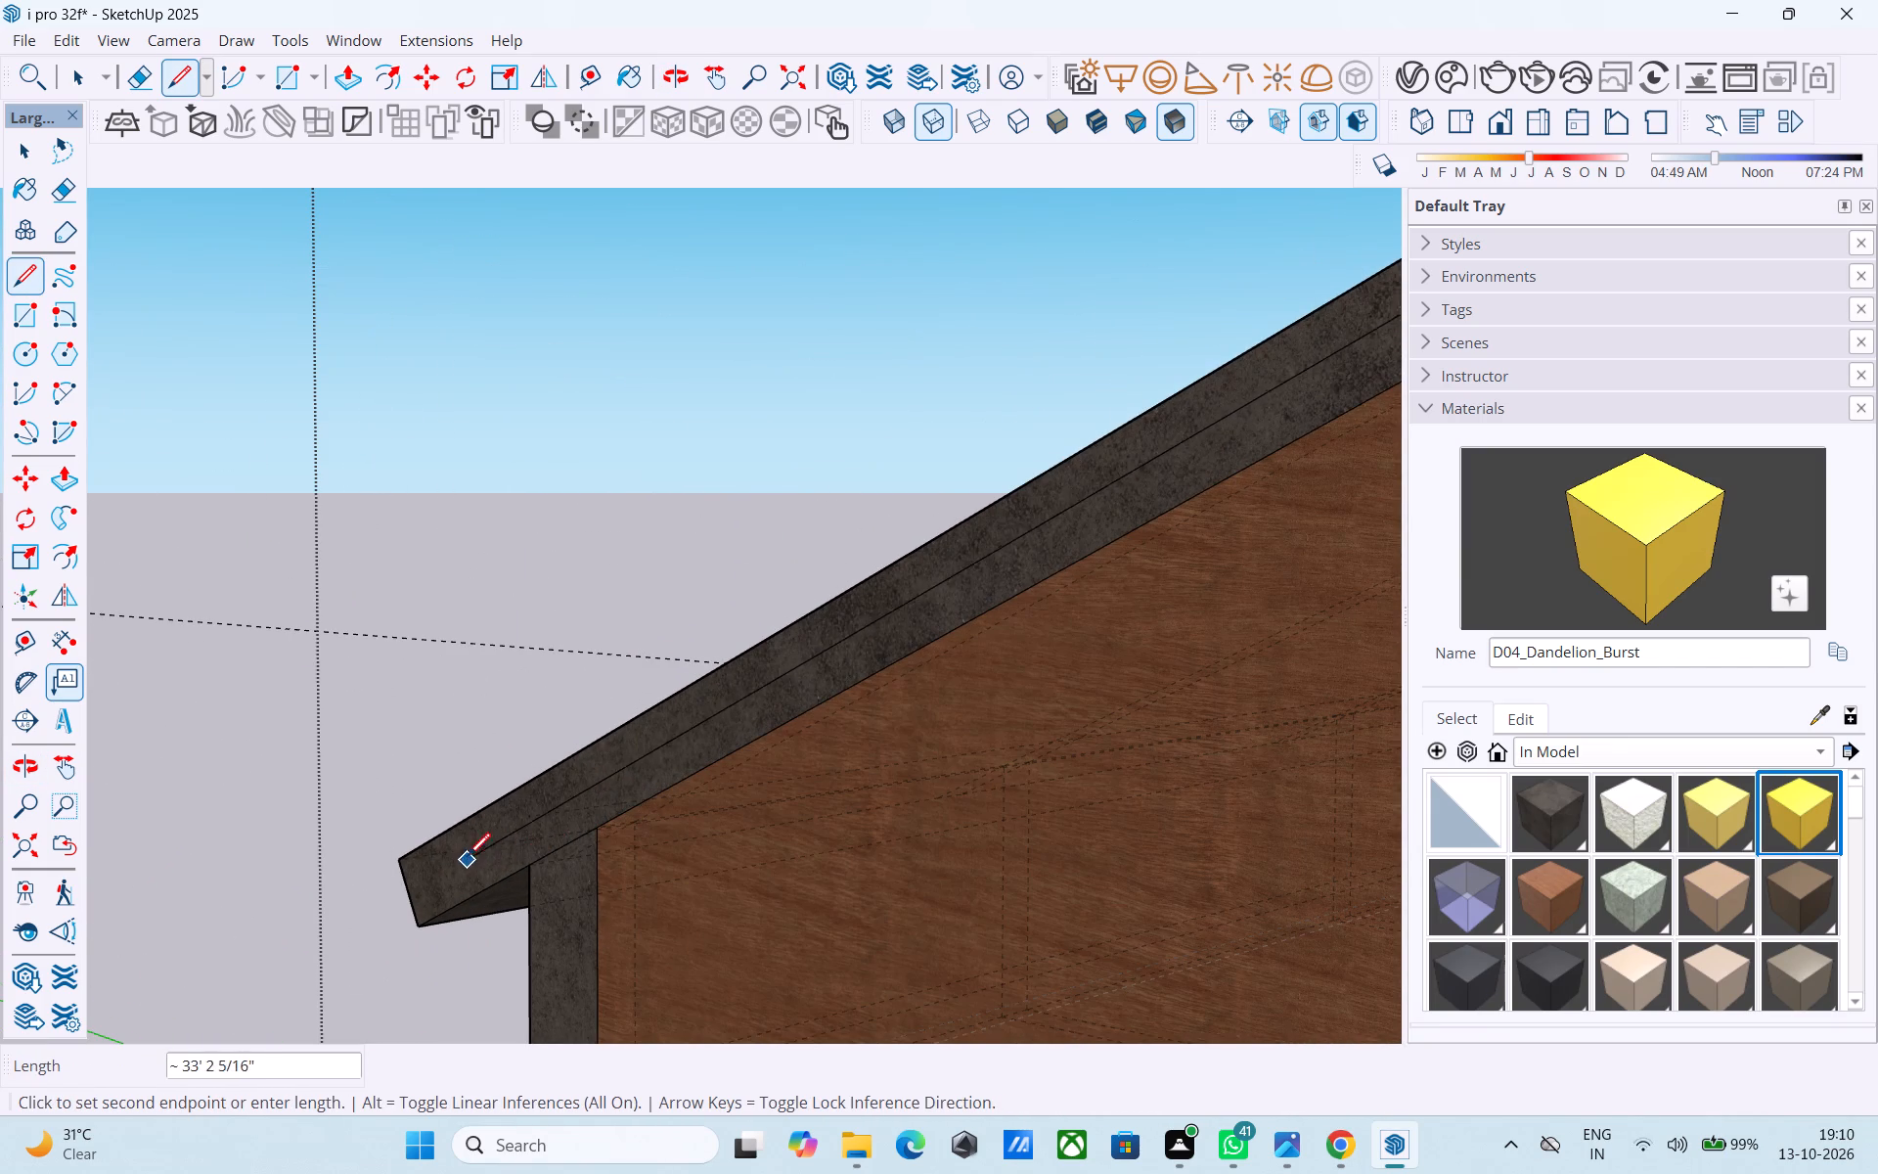
scroll(394, 884, "up", 5)
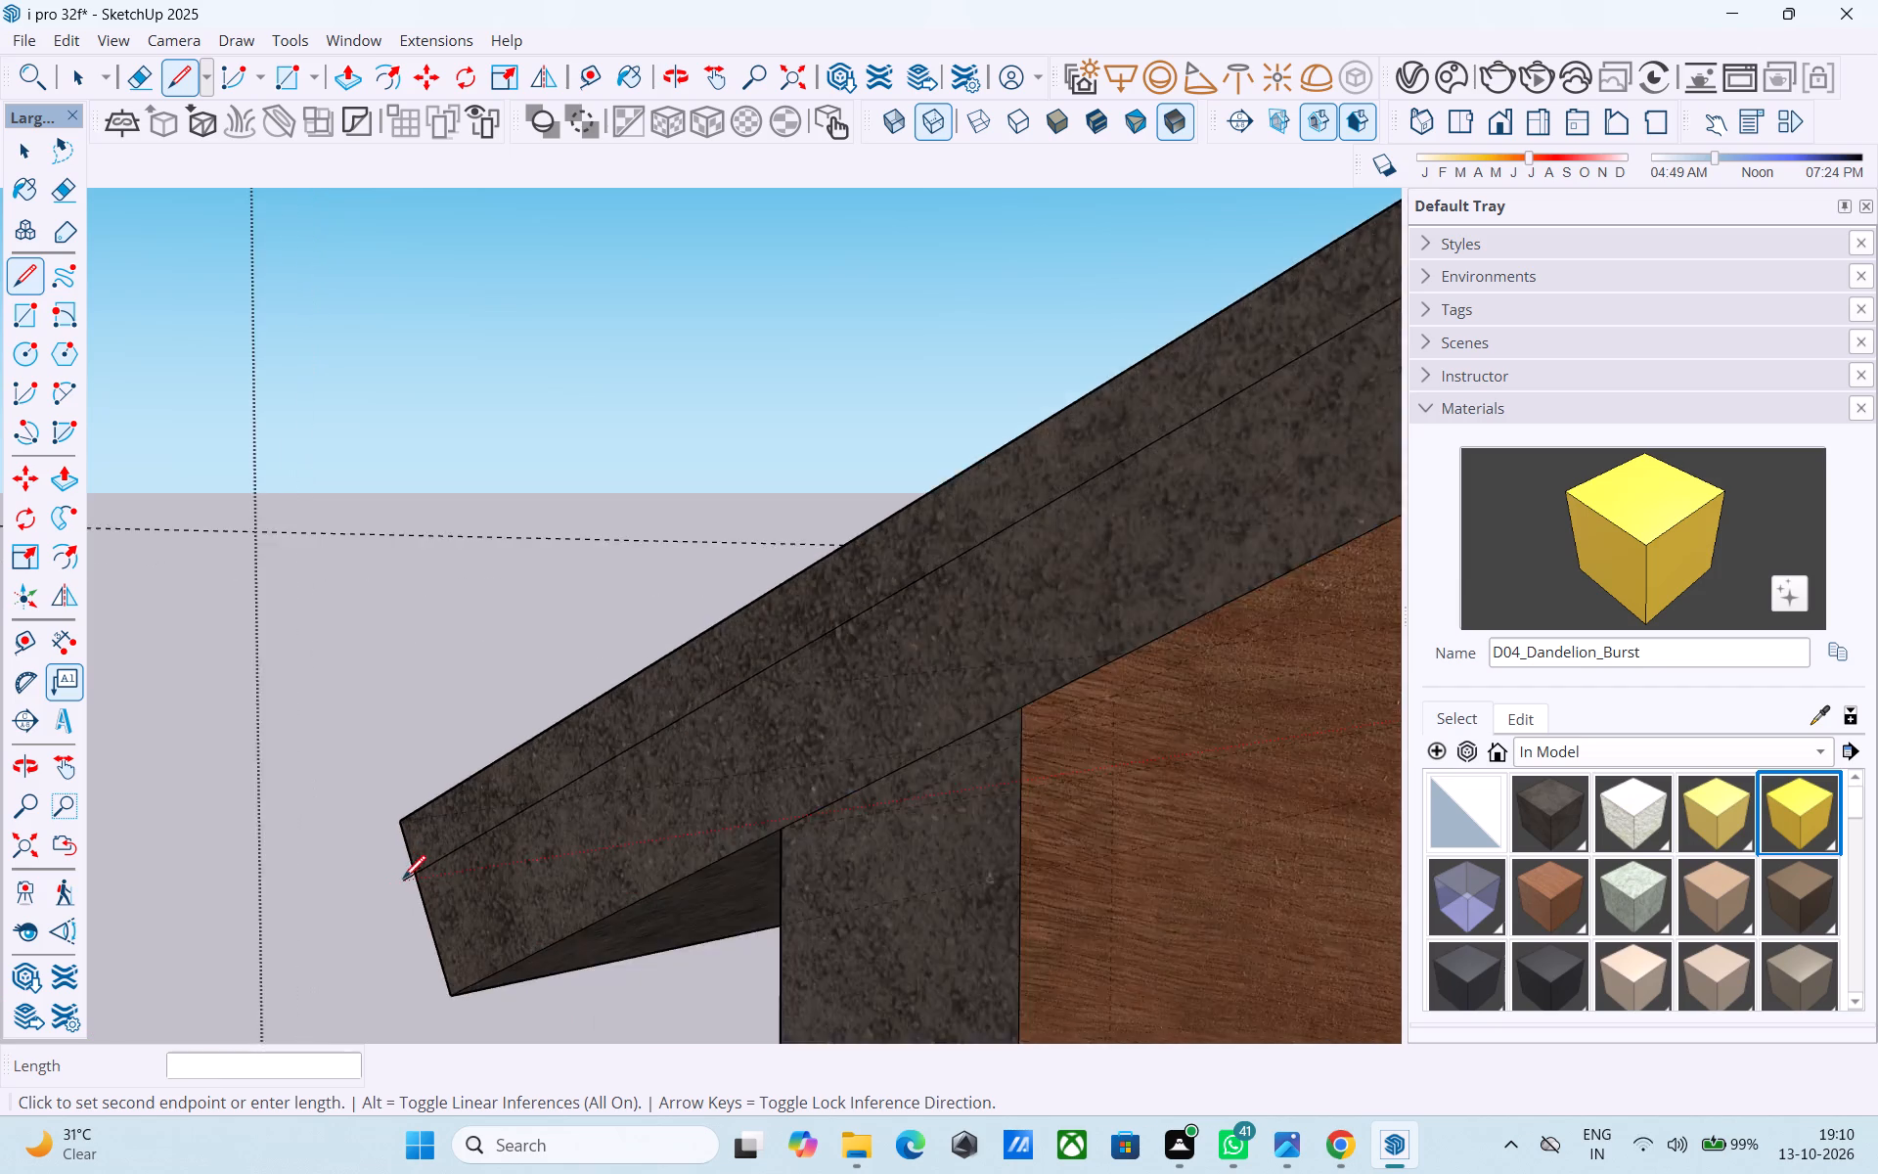
scroll(403, 880, "up", 3)
middle_click_drag(411, 873, 638, 838)
scroll(633, 831, "up", 1)
scroll(617, 809, "down", 13)
scroll(619, 825, "up", 5)
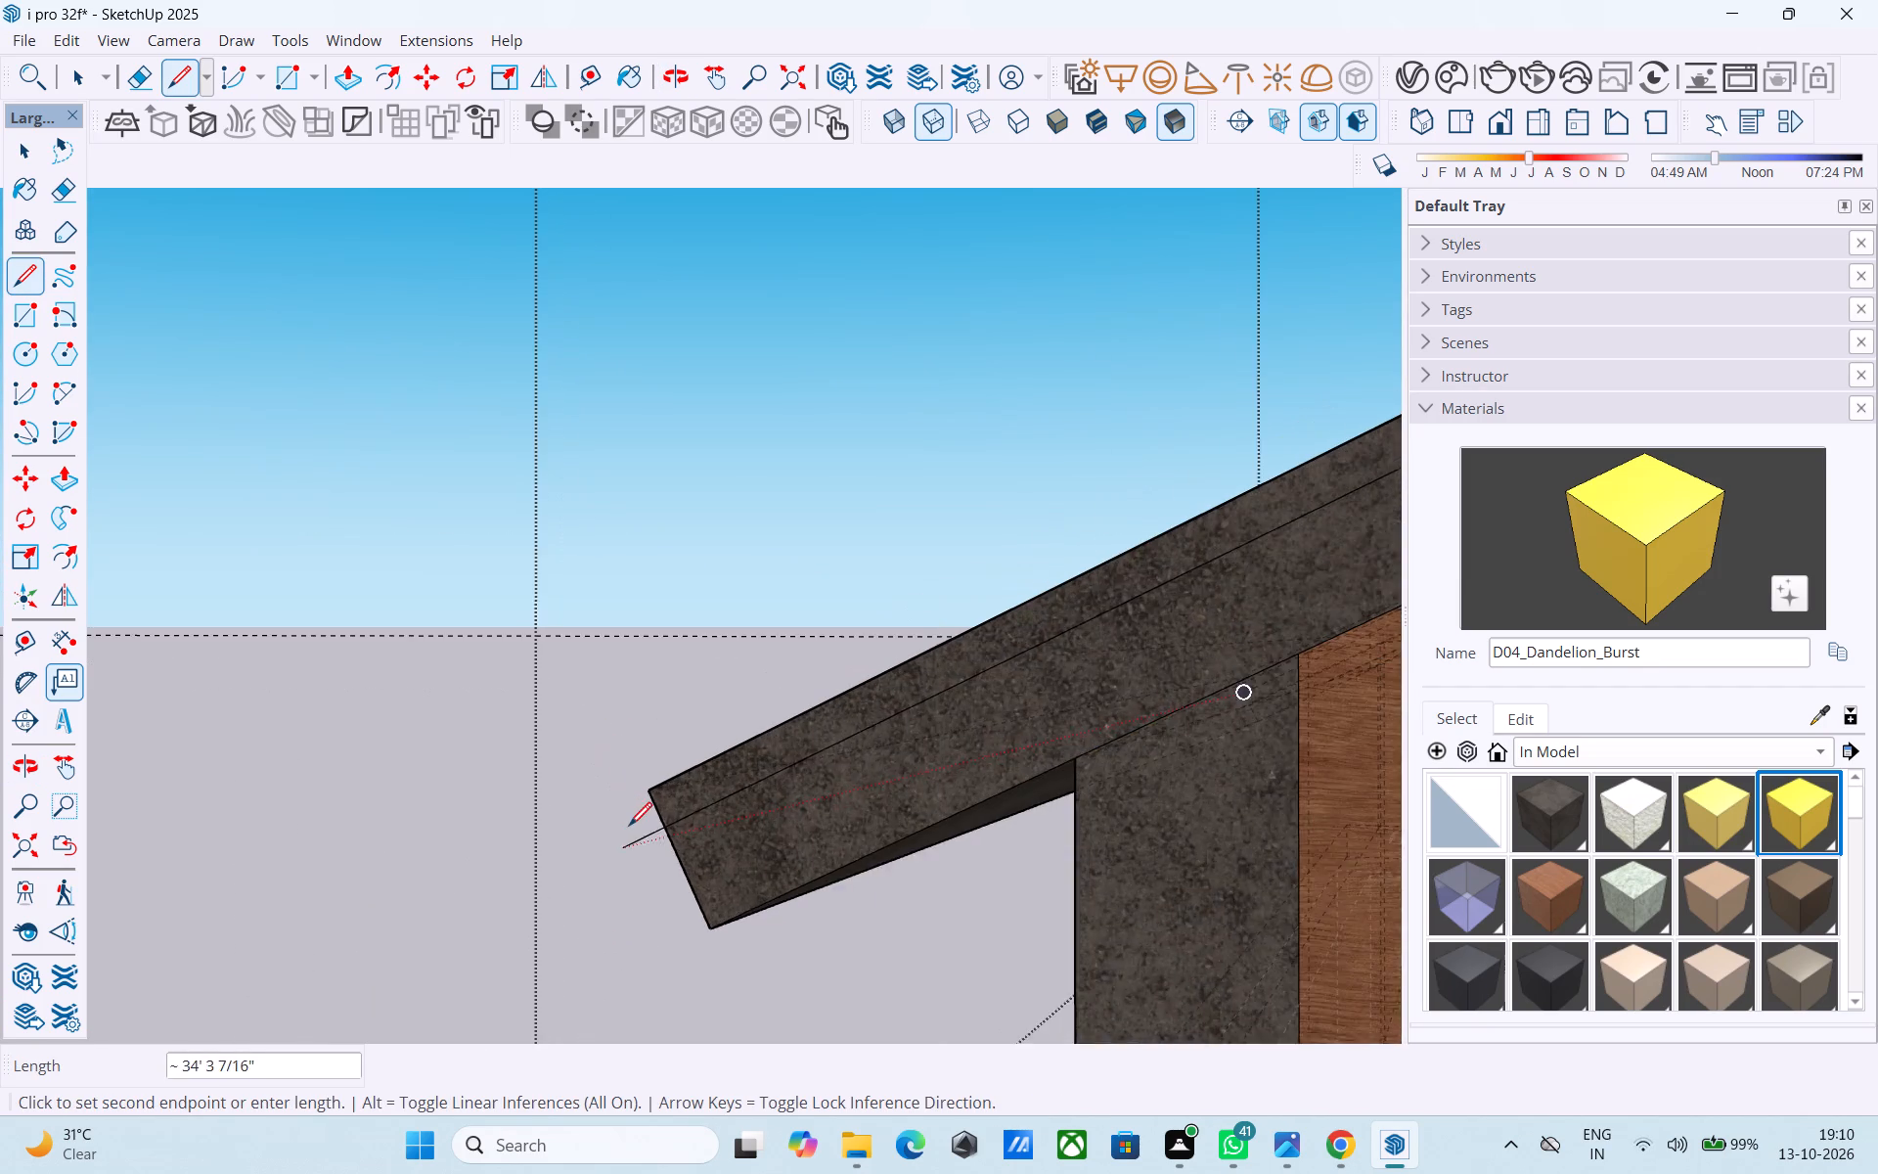
scroll(629, 828, "up", 3)
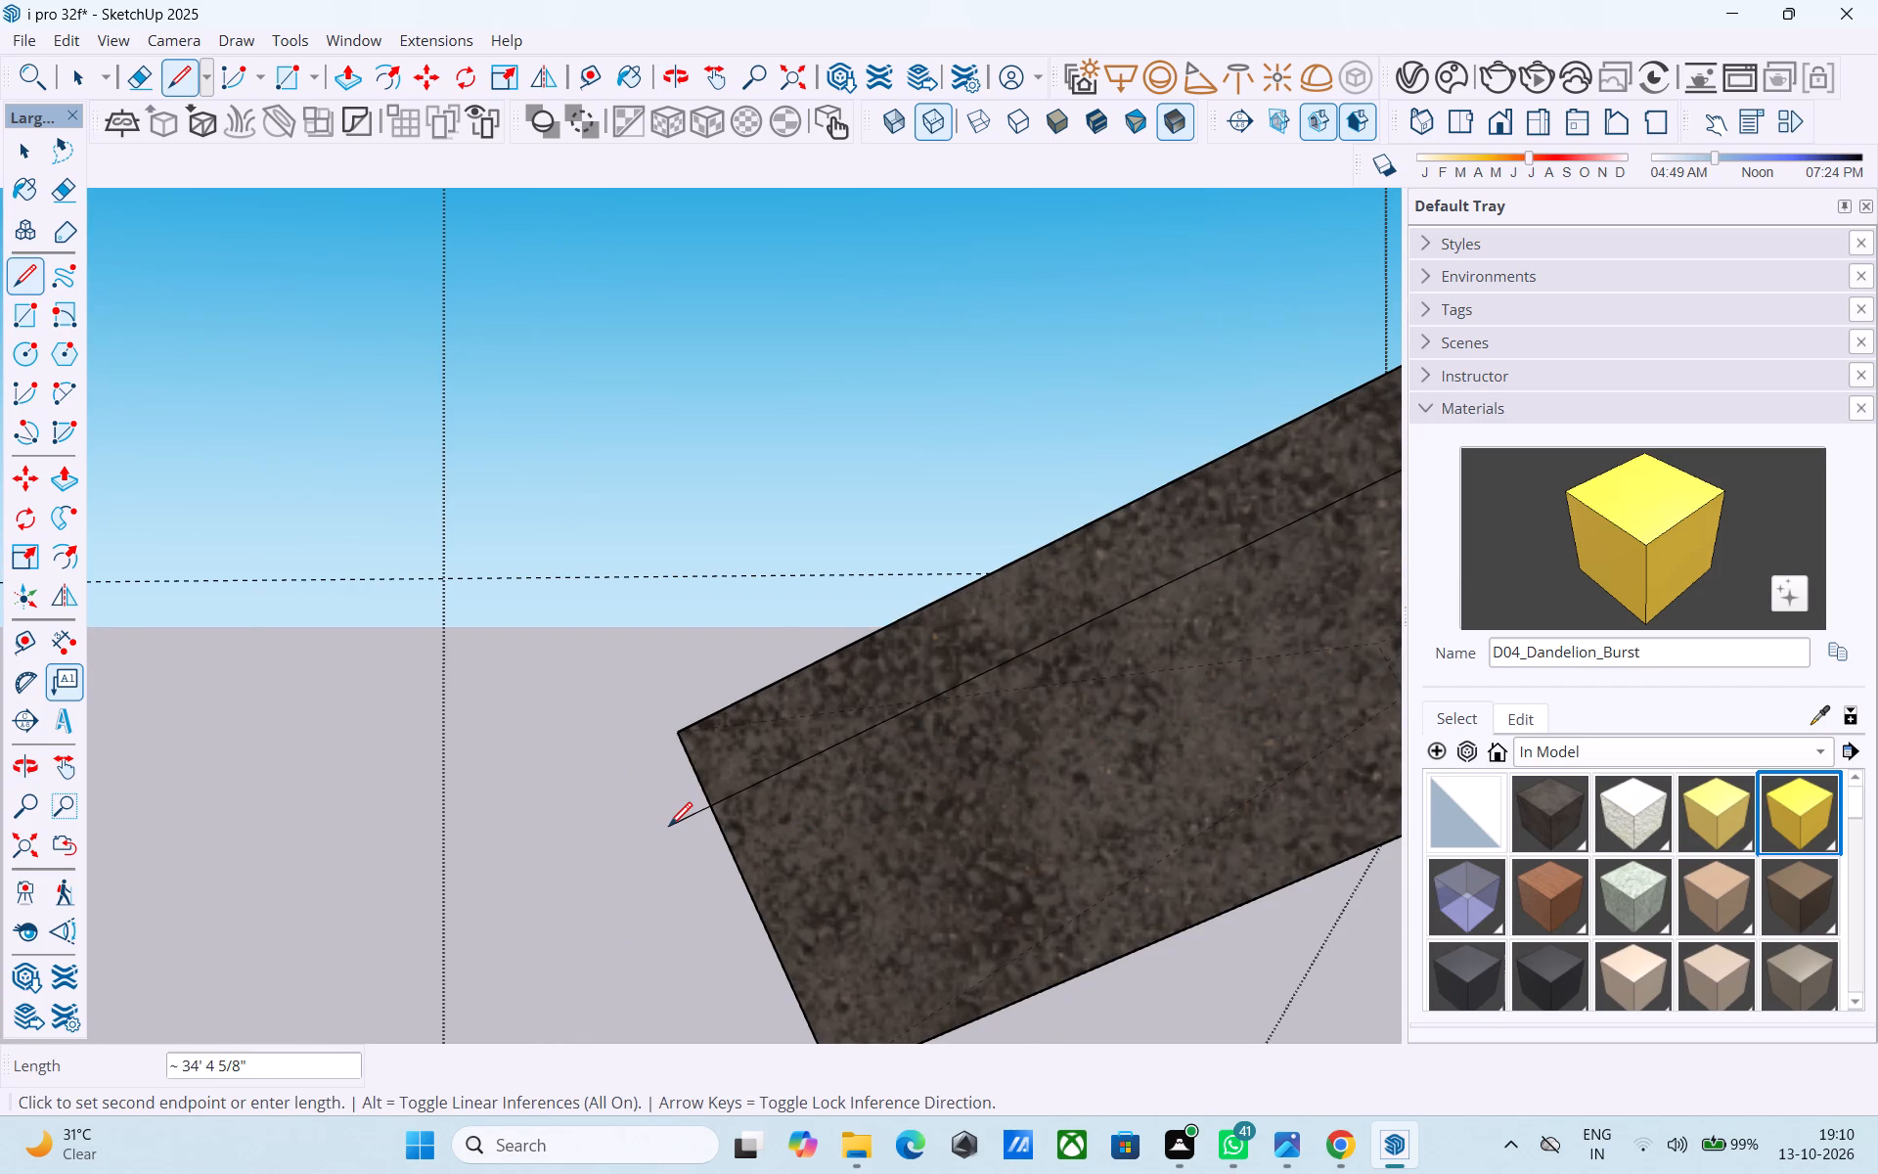
left_click(730, 844)
Turn off the display of hidden back edges in the model.
scroll(725, 840, "down", 20)
scroll(725, 840, "down", 8)
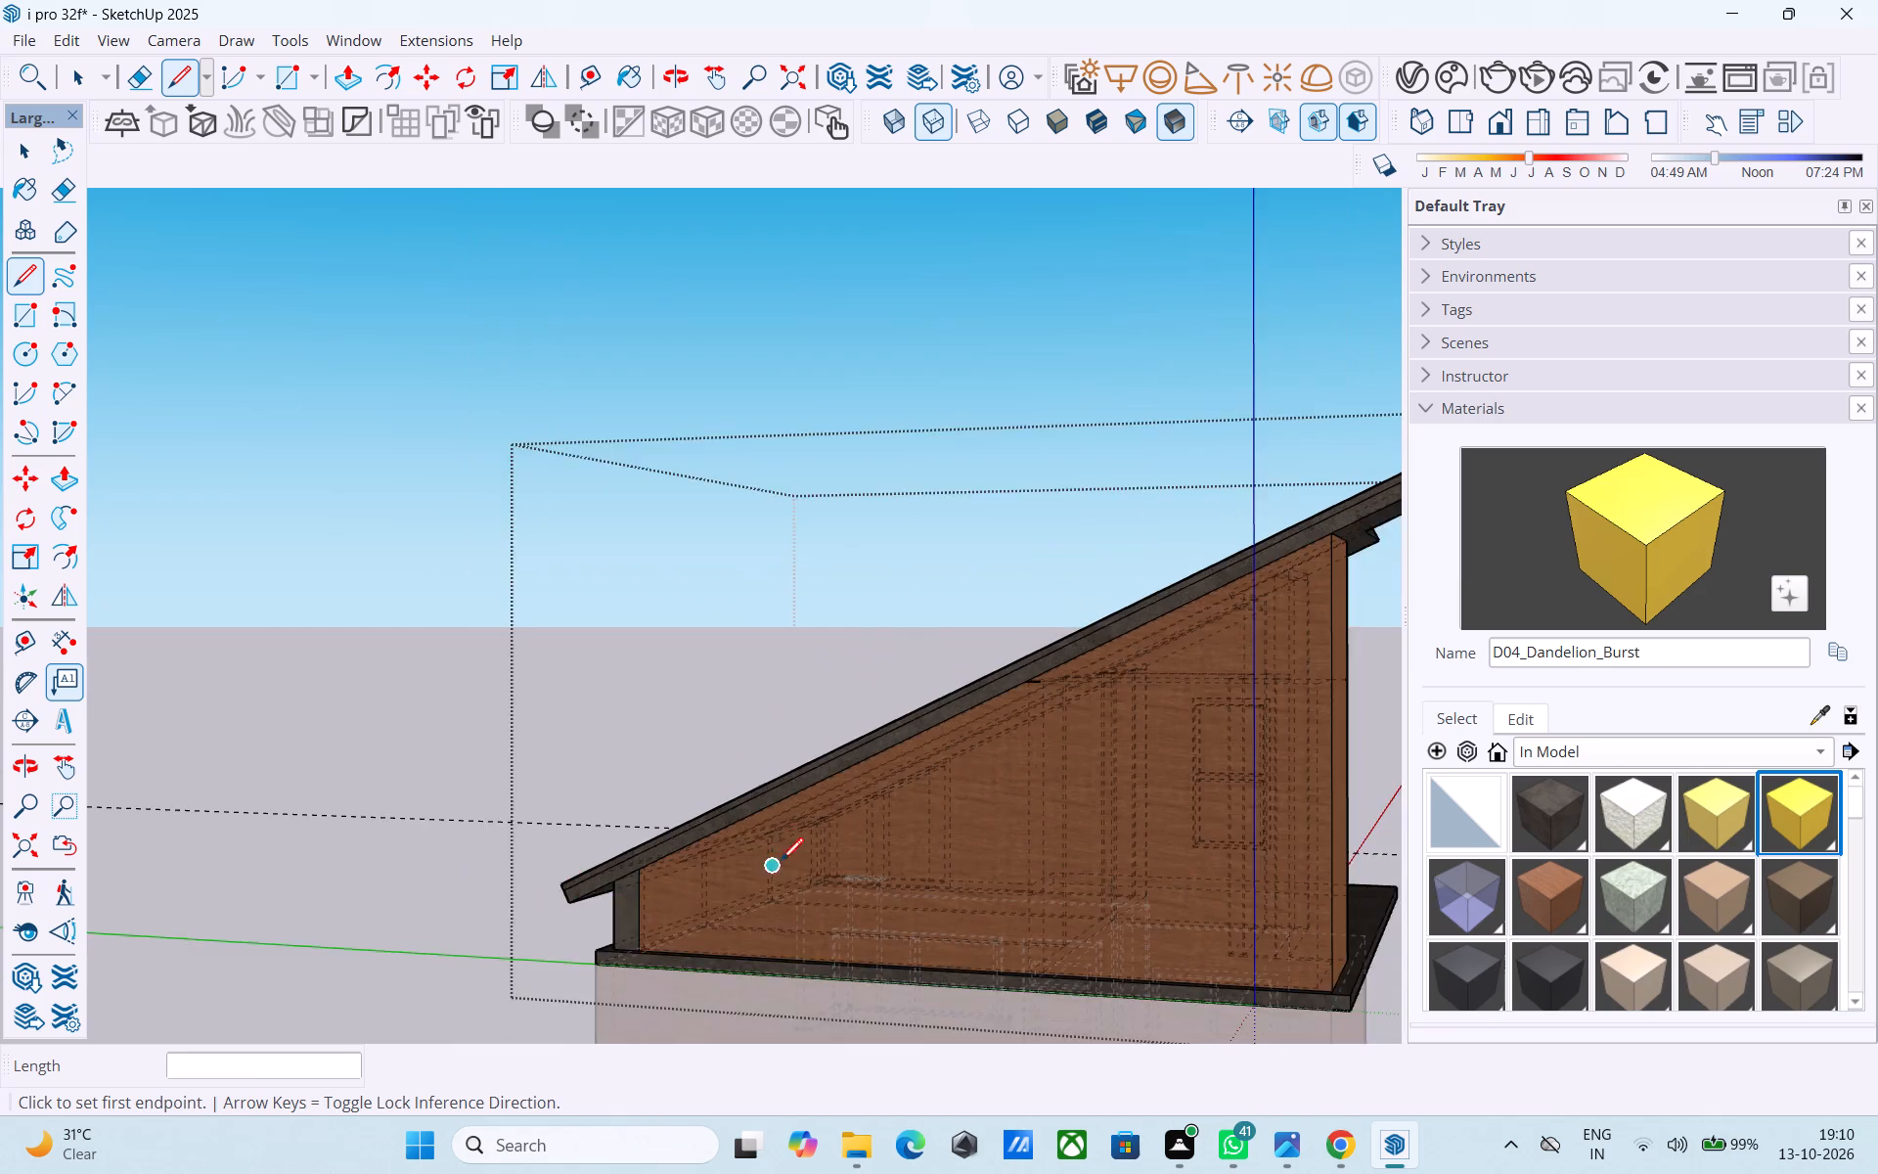
scroll(781, 863, "down", 2)
middle_click_drag(1007, 861, 296, 872)
middle_click_drag(818, 780, 853, 787)
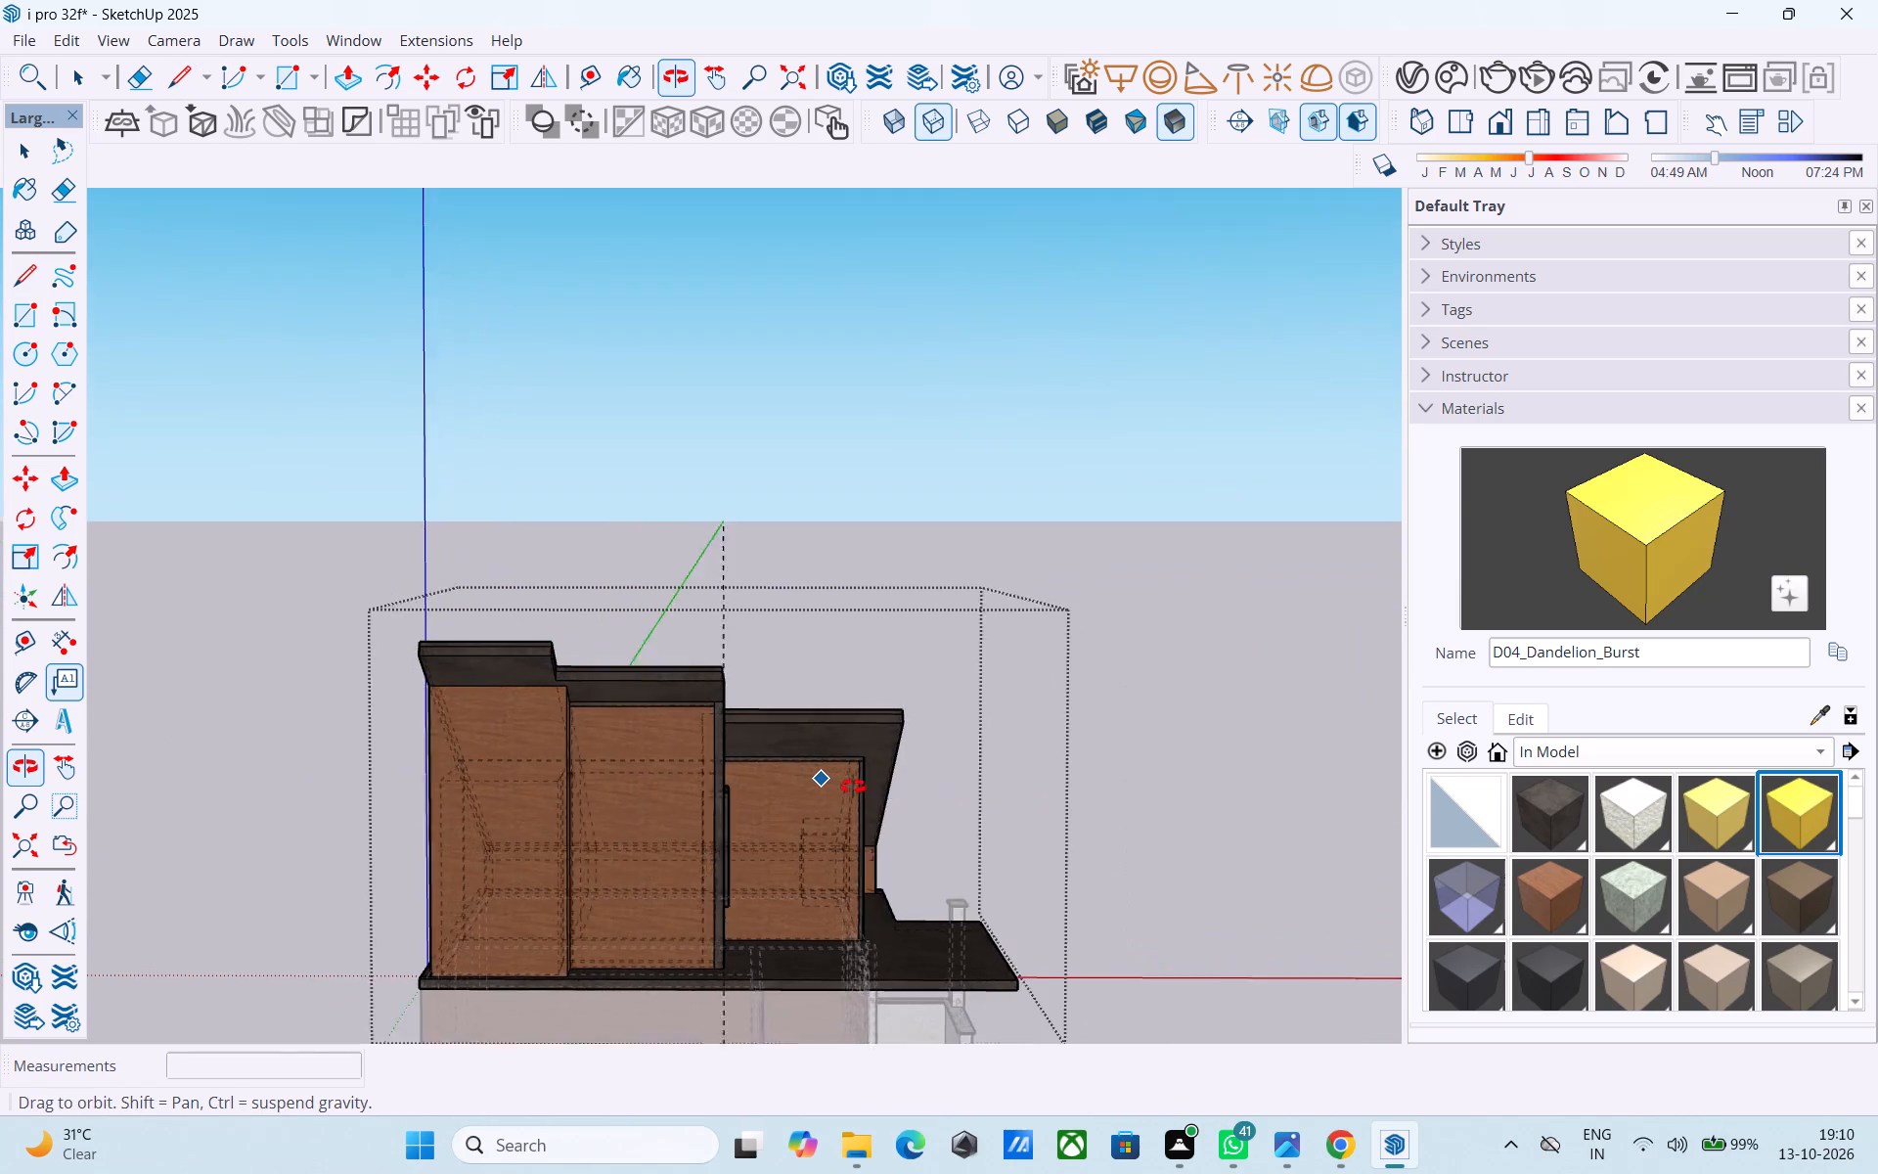
middle_click_drag(853, 787, 850, 785)
key("k")
Push/Pull the upper fascia strip of the long slope below the roof's lowest step outward by 2".
key("space")
middle_click_drag(1140, 702, 627, 733)
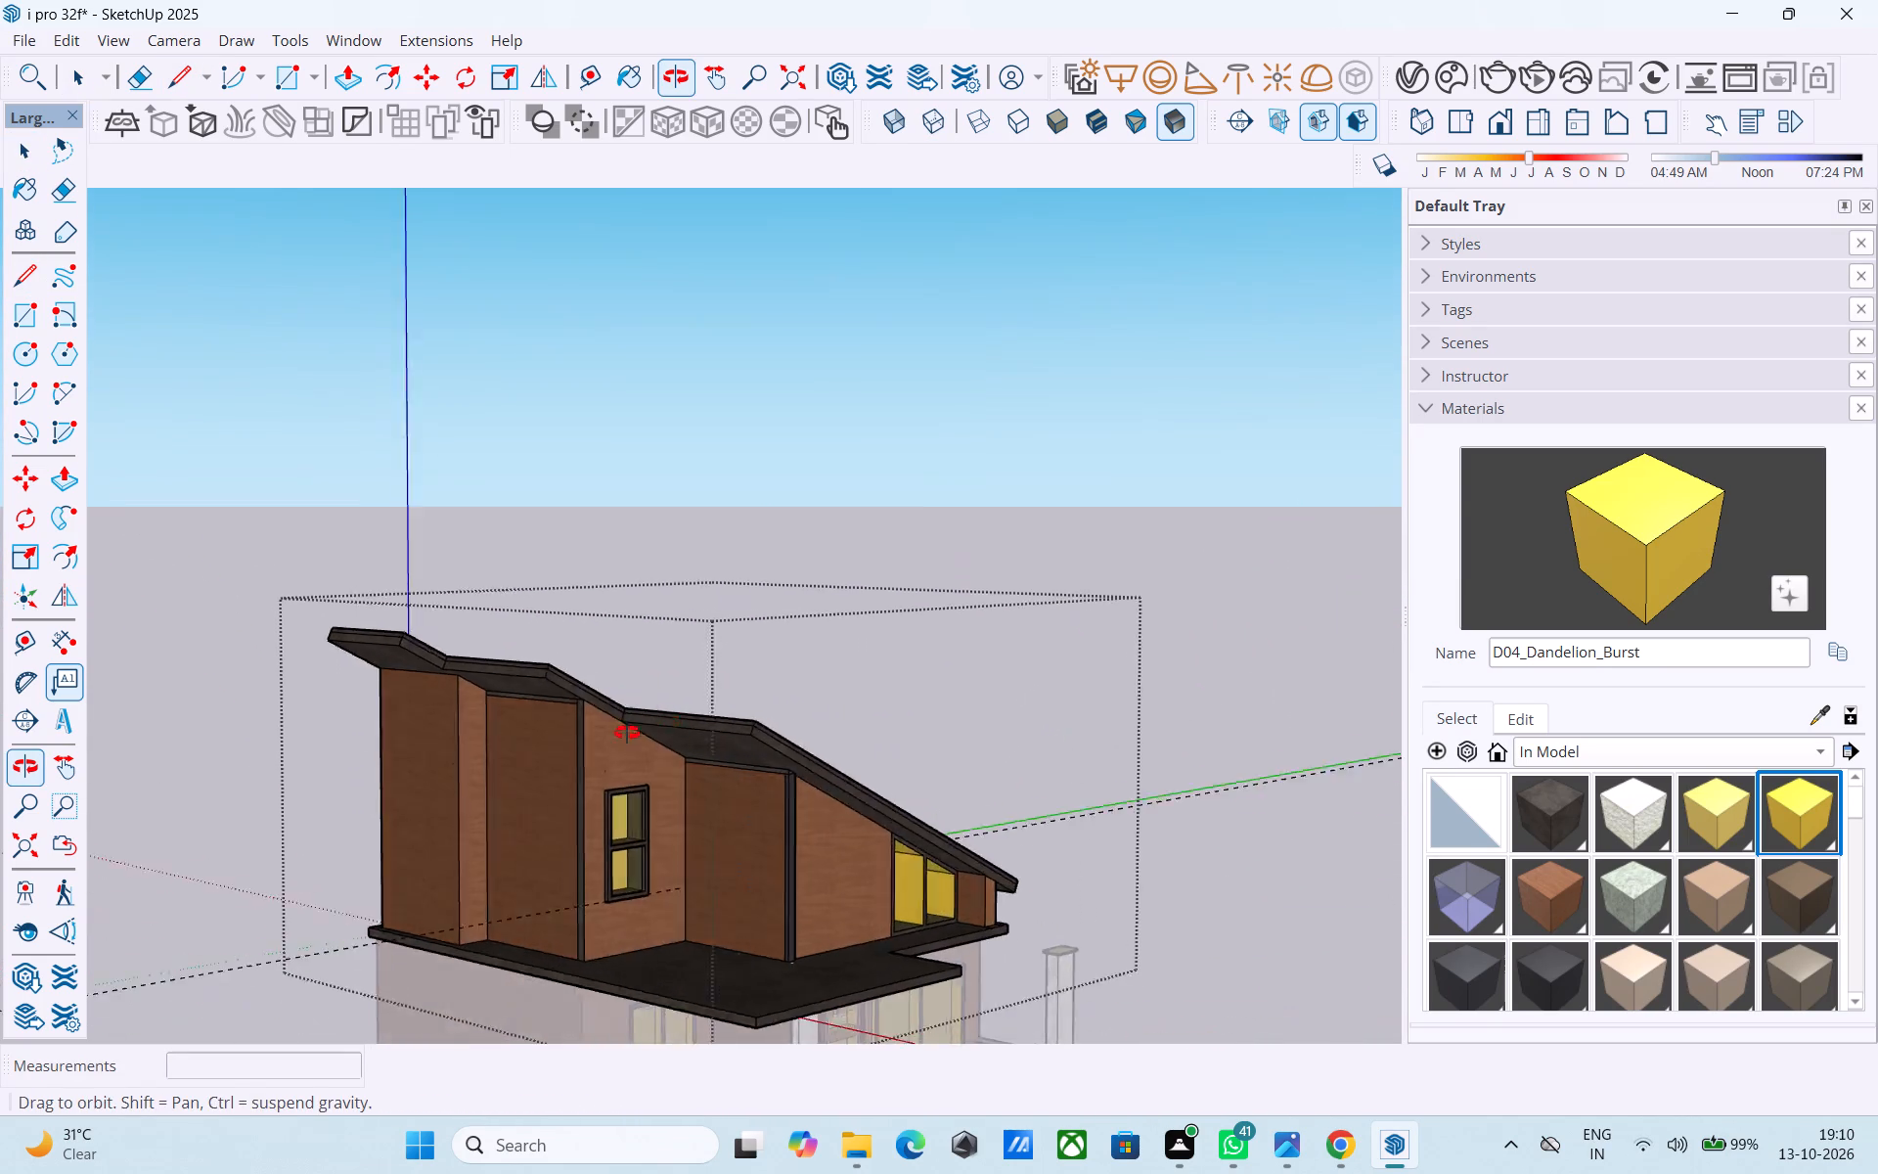
middle_click_drag(627, 733, 593, 740)
scroll(712, 765, "up", 16)
left_click(716, 685)
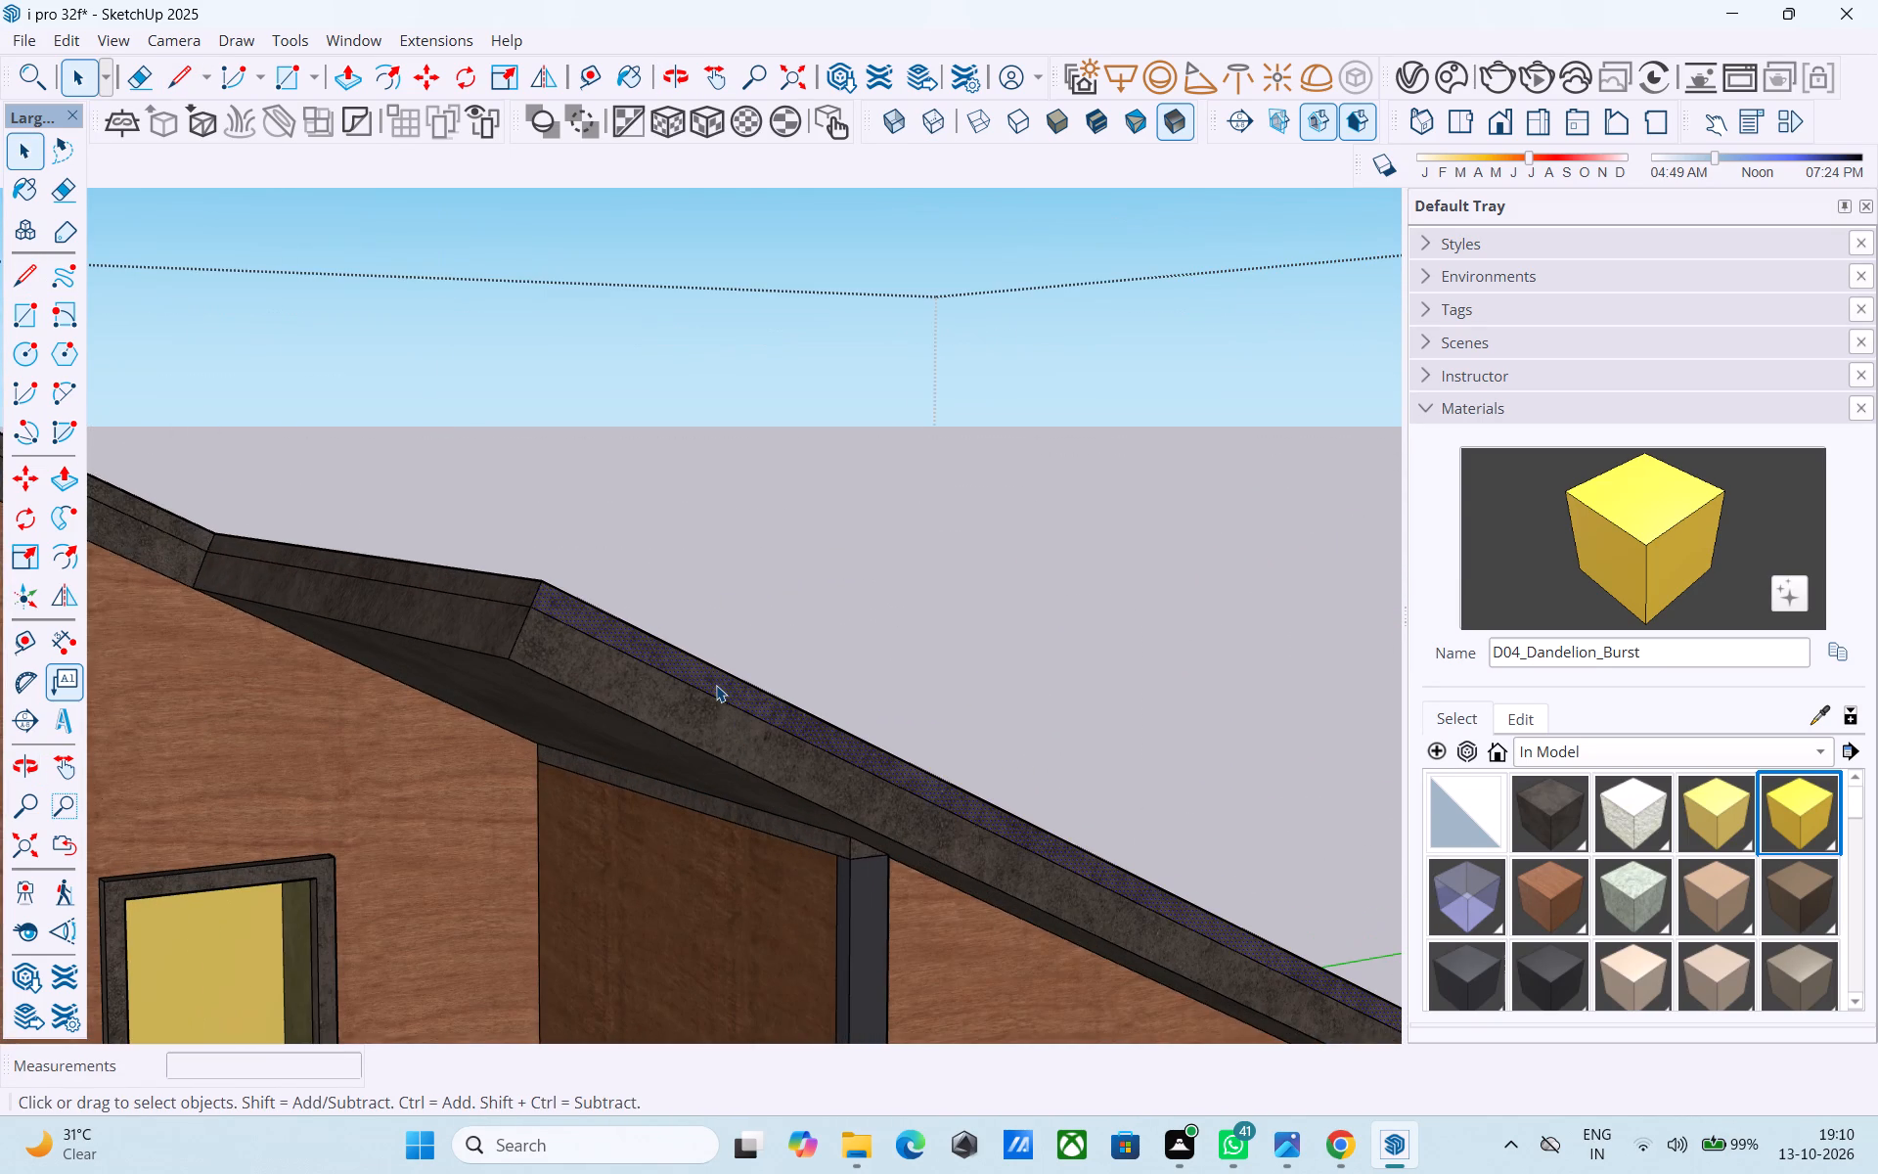
key("p")
left_click(716, 685)
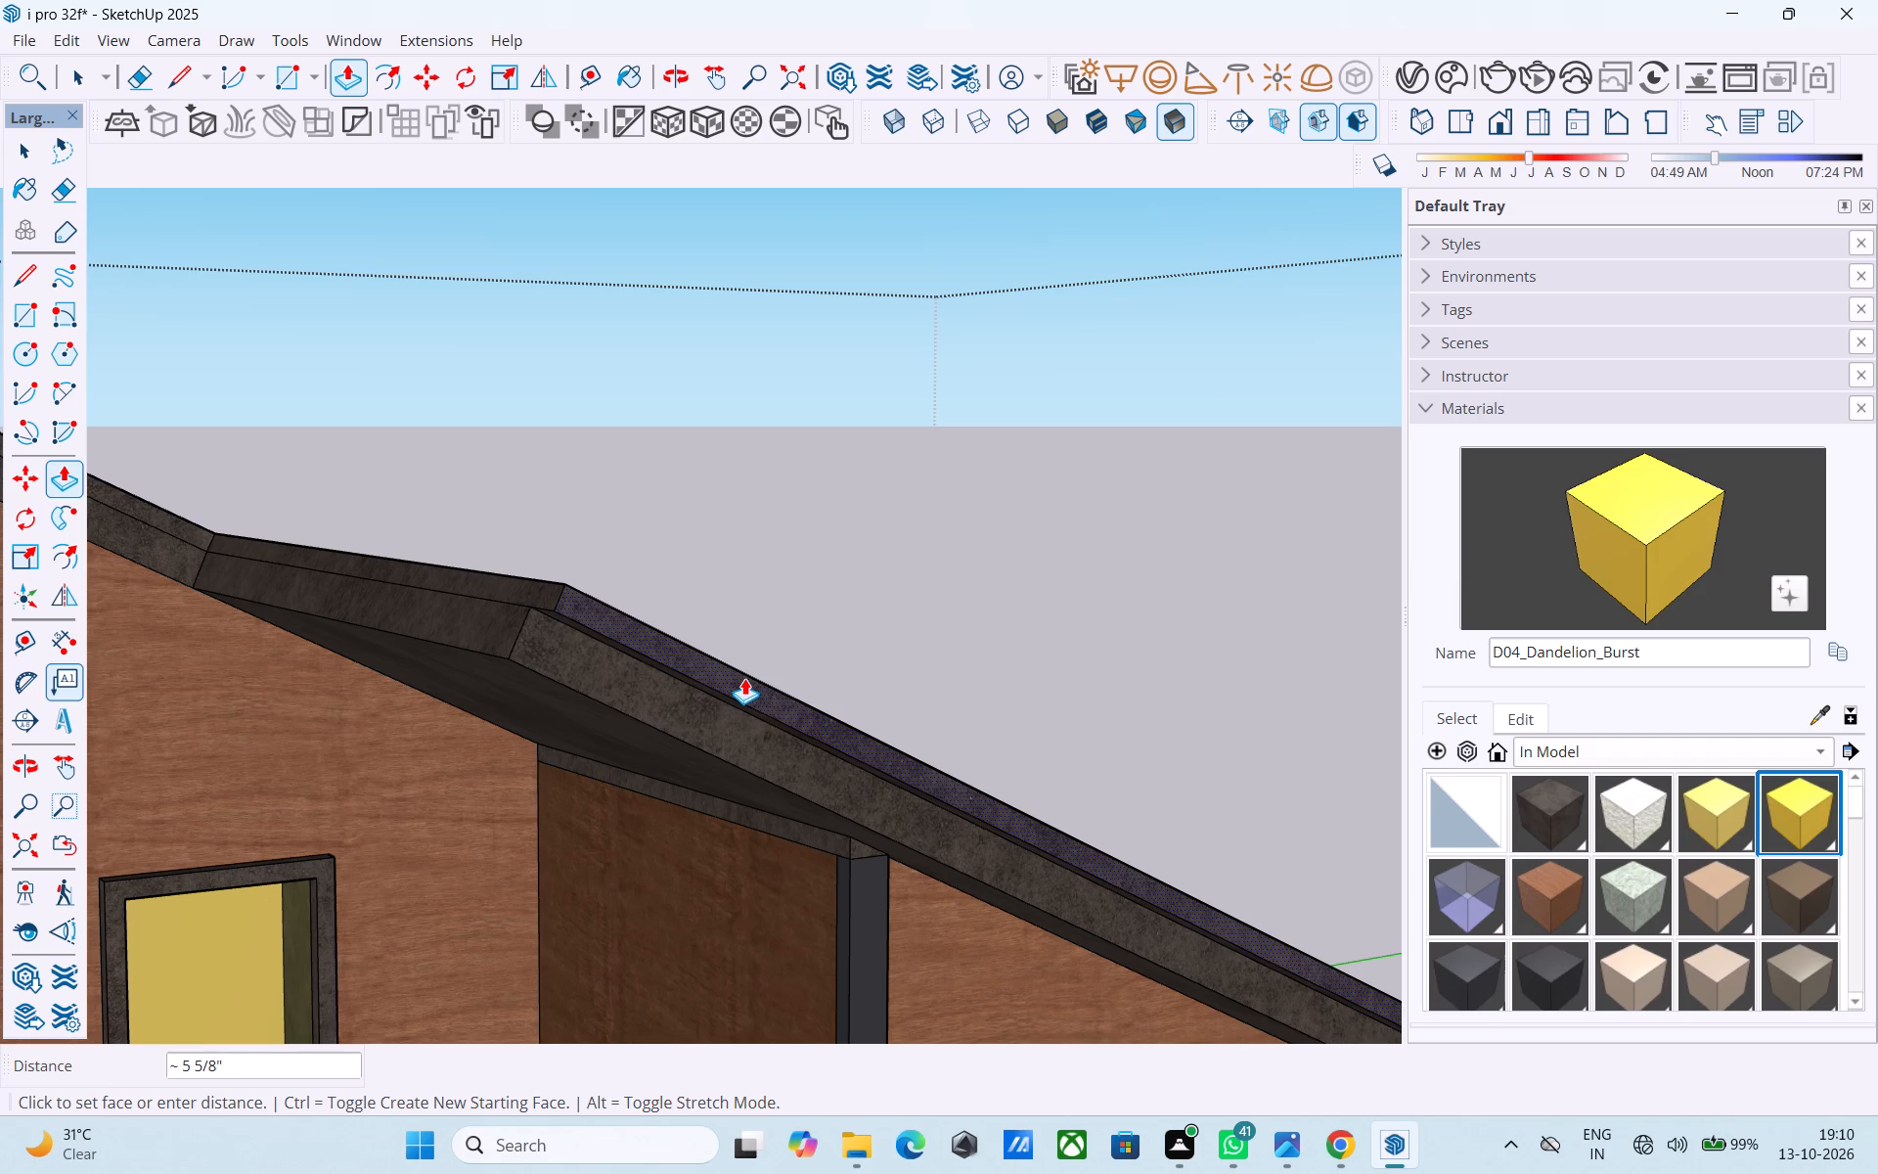
type("2\"")
key("Return")
Extrude the upper fascia strips of the lowest step, the slope above it, and the middle step outward by 2".
scroll(525, 587, "up", 4)
double_click(522, 583)
scroll(526, 583, "down", 2)
middle_click_drag(528, 583, 1341, 693)
middle_click_drag(493, 567, 760, 691, "shift")
scroll(558, 621, "up", 3)
double_click(493, 482)
middle_click_drag(496, 484, 870, 783, "shift")
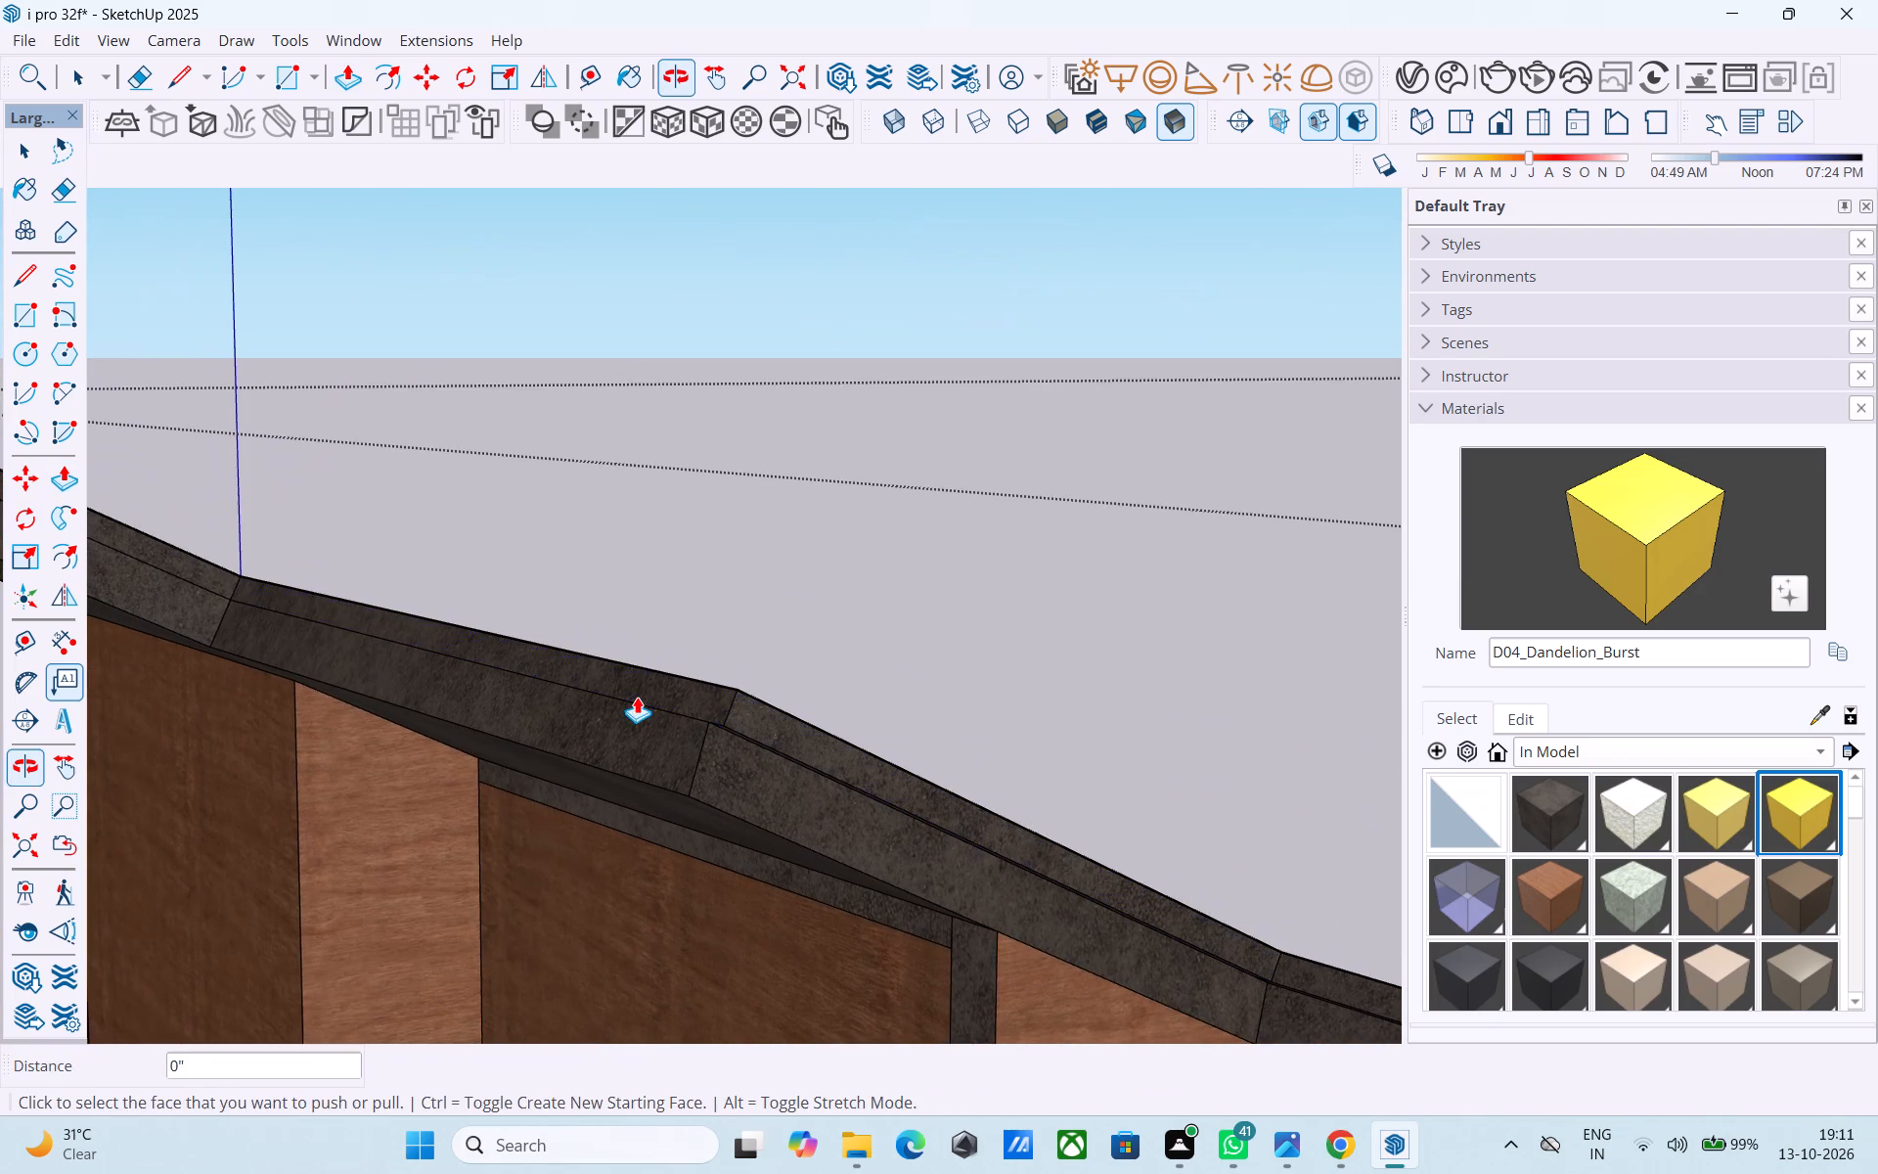
double_click(648, 687)
middle_click_drag(539, 652, 773, 802)
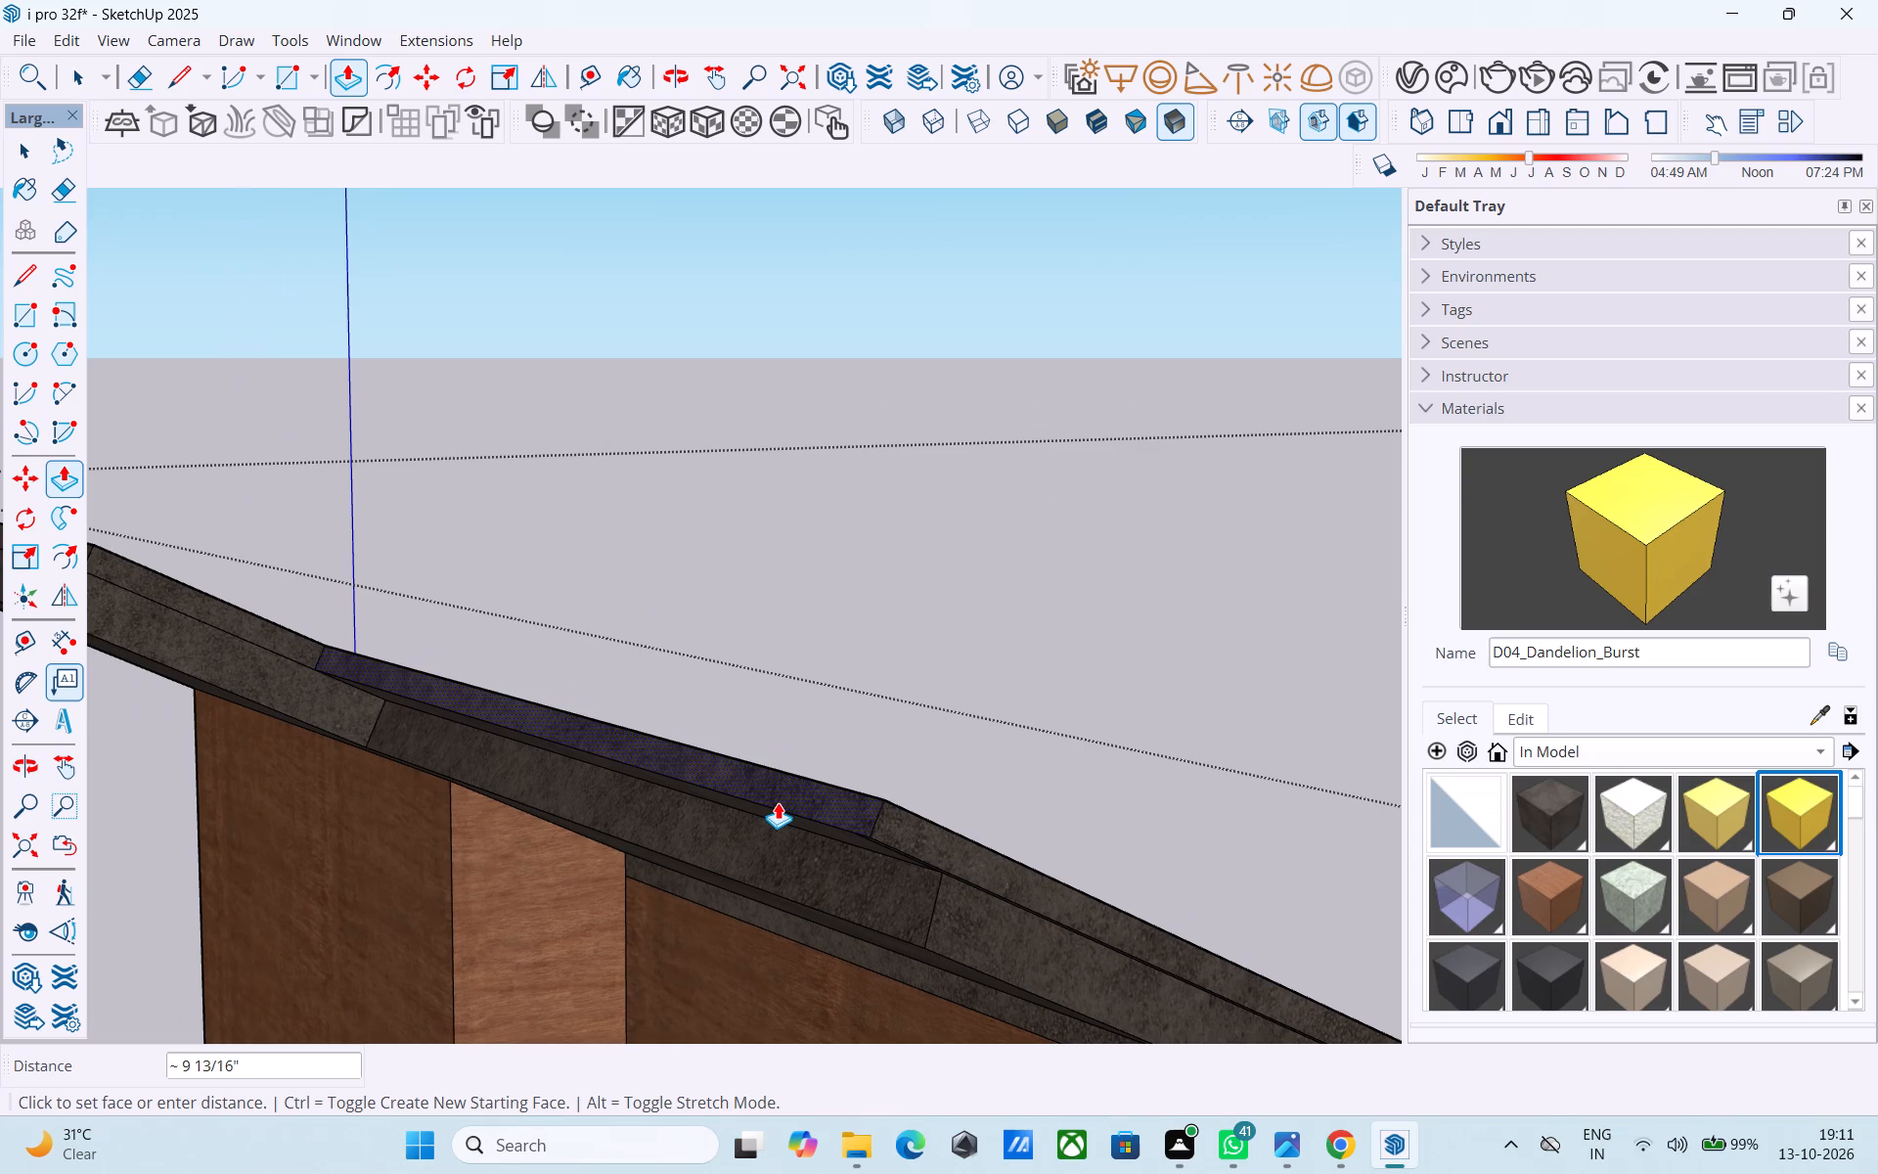
type("2\"")
key("Return")
Repeat the 2" extrusion on the upper fascia strips of the short upper slope, the topmost end and the long side.
middle_click_drag(784, 792, 735, 746)
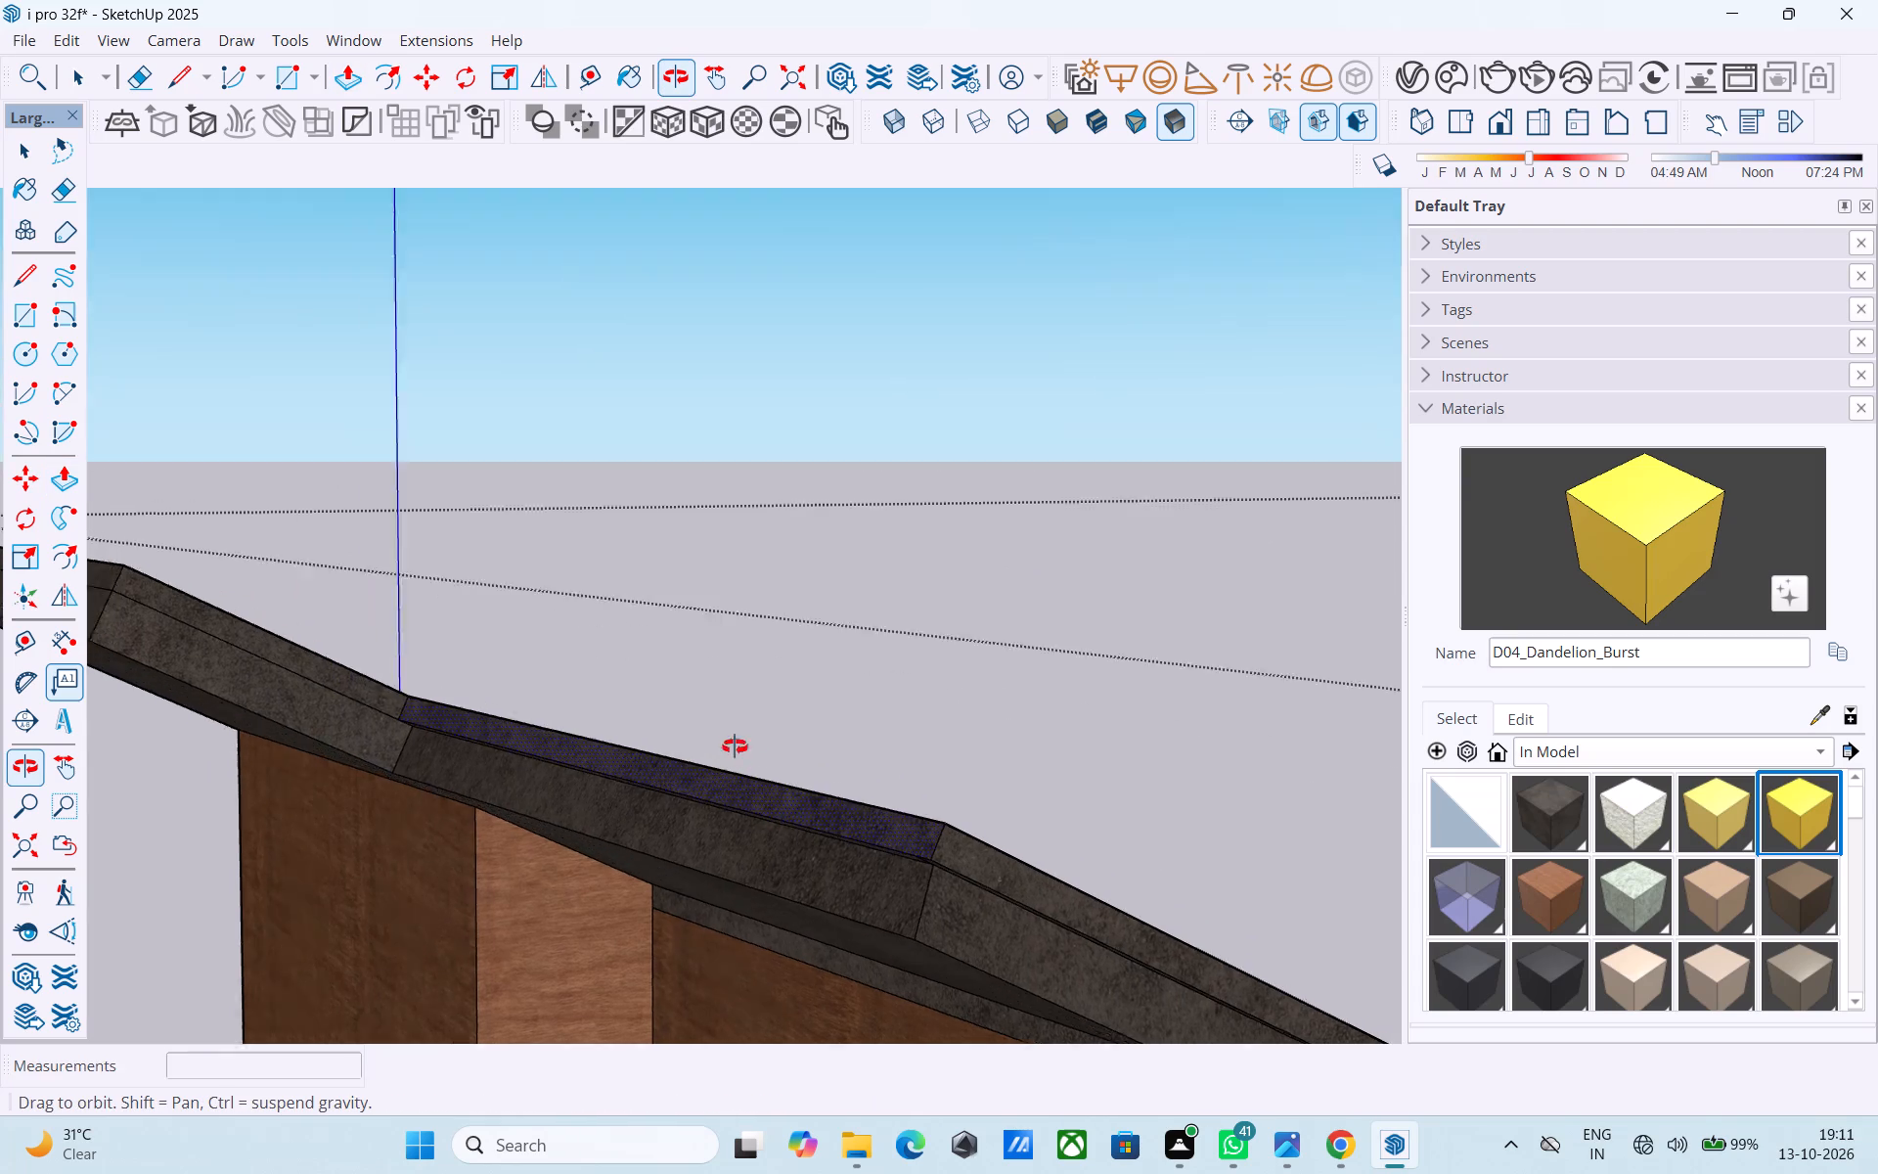
middle_click_drag(735, 746, 629, 676)
scroll(720, 773, "up", 5)
double_click(357, 782)
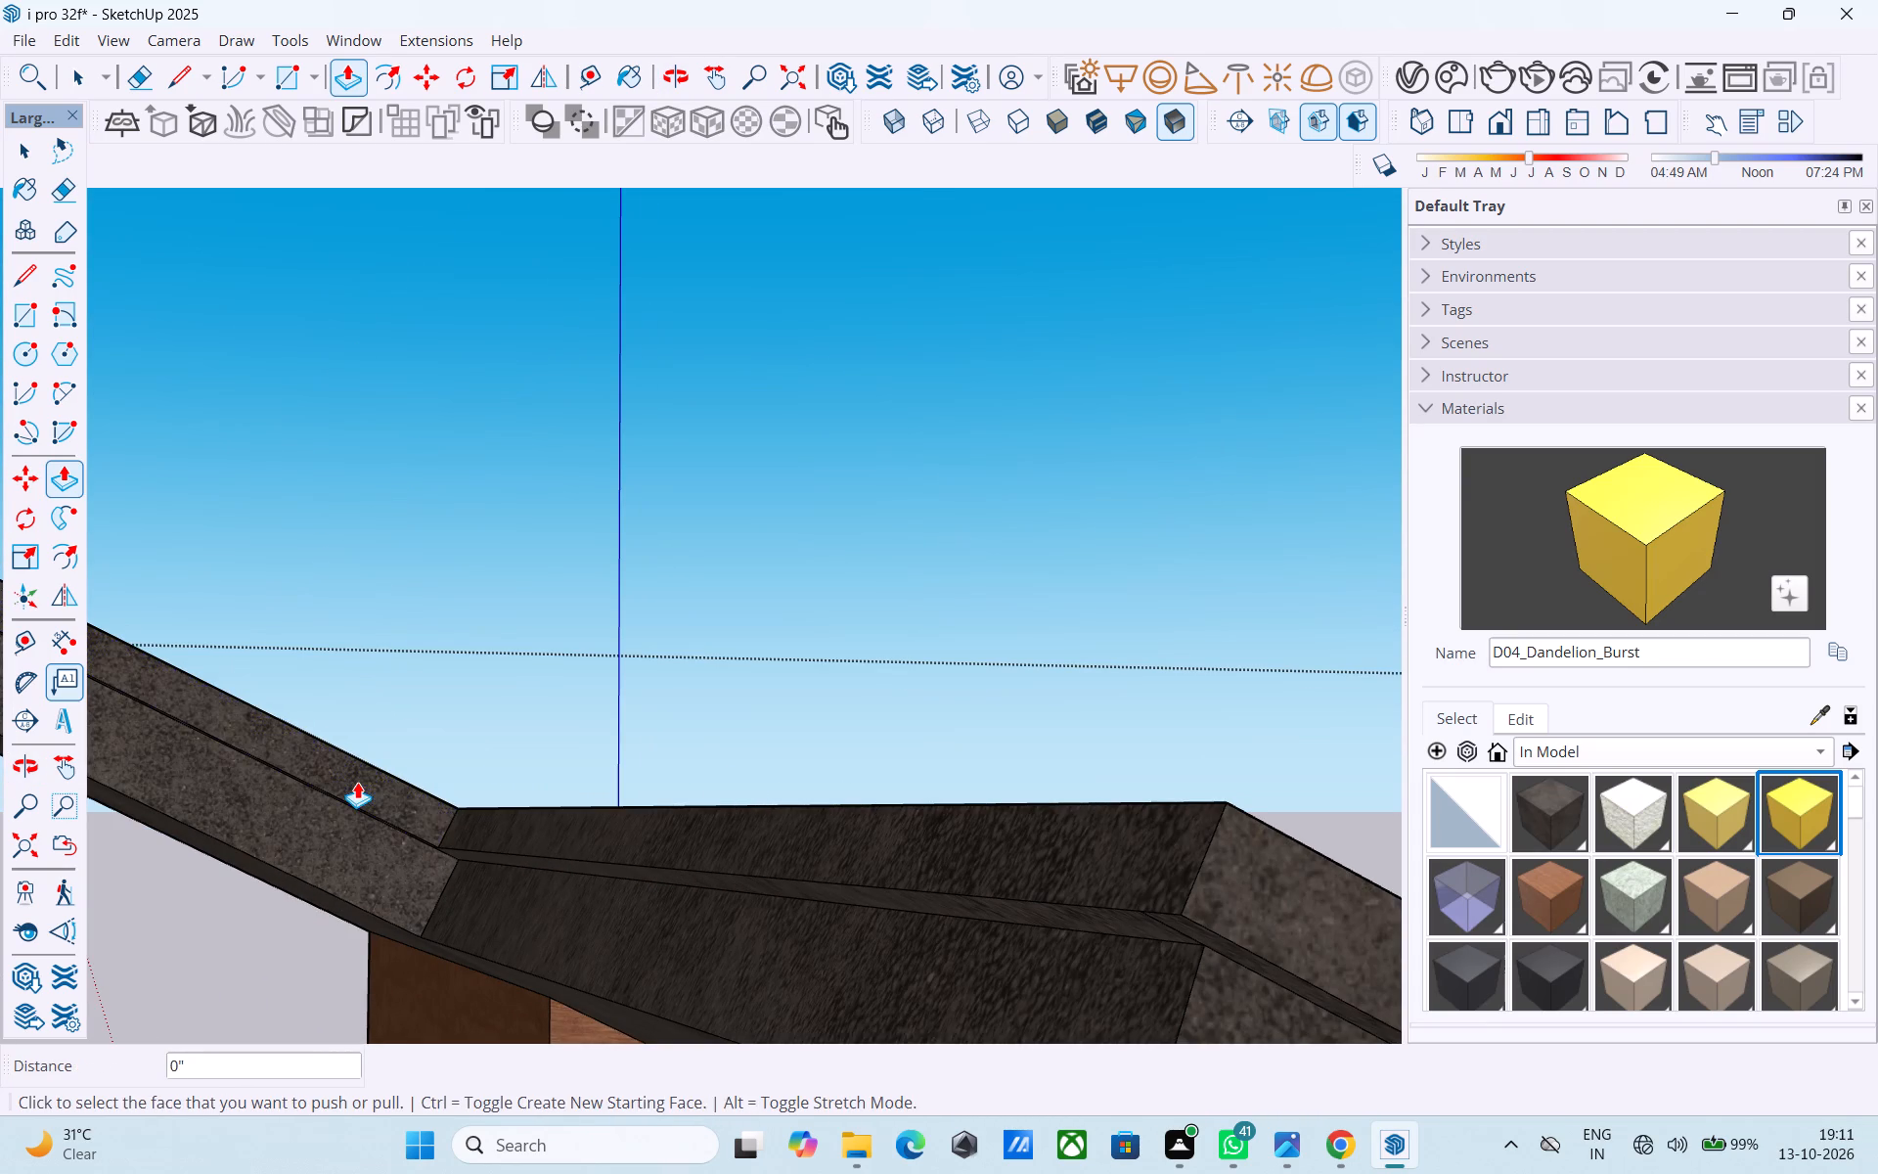
middle_click_drag(361, 781, 1091, 1001)
scroll(659, 818, "up", 6)
double_click(669, 798)
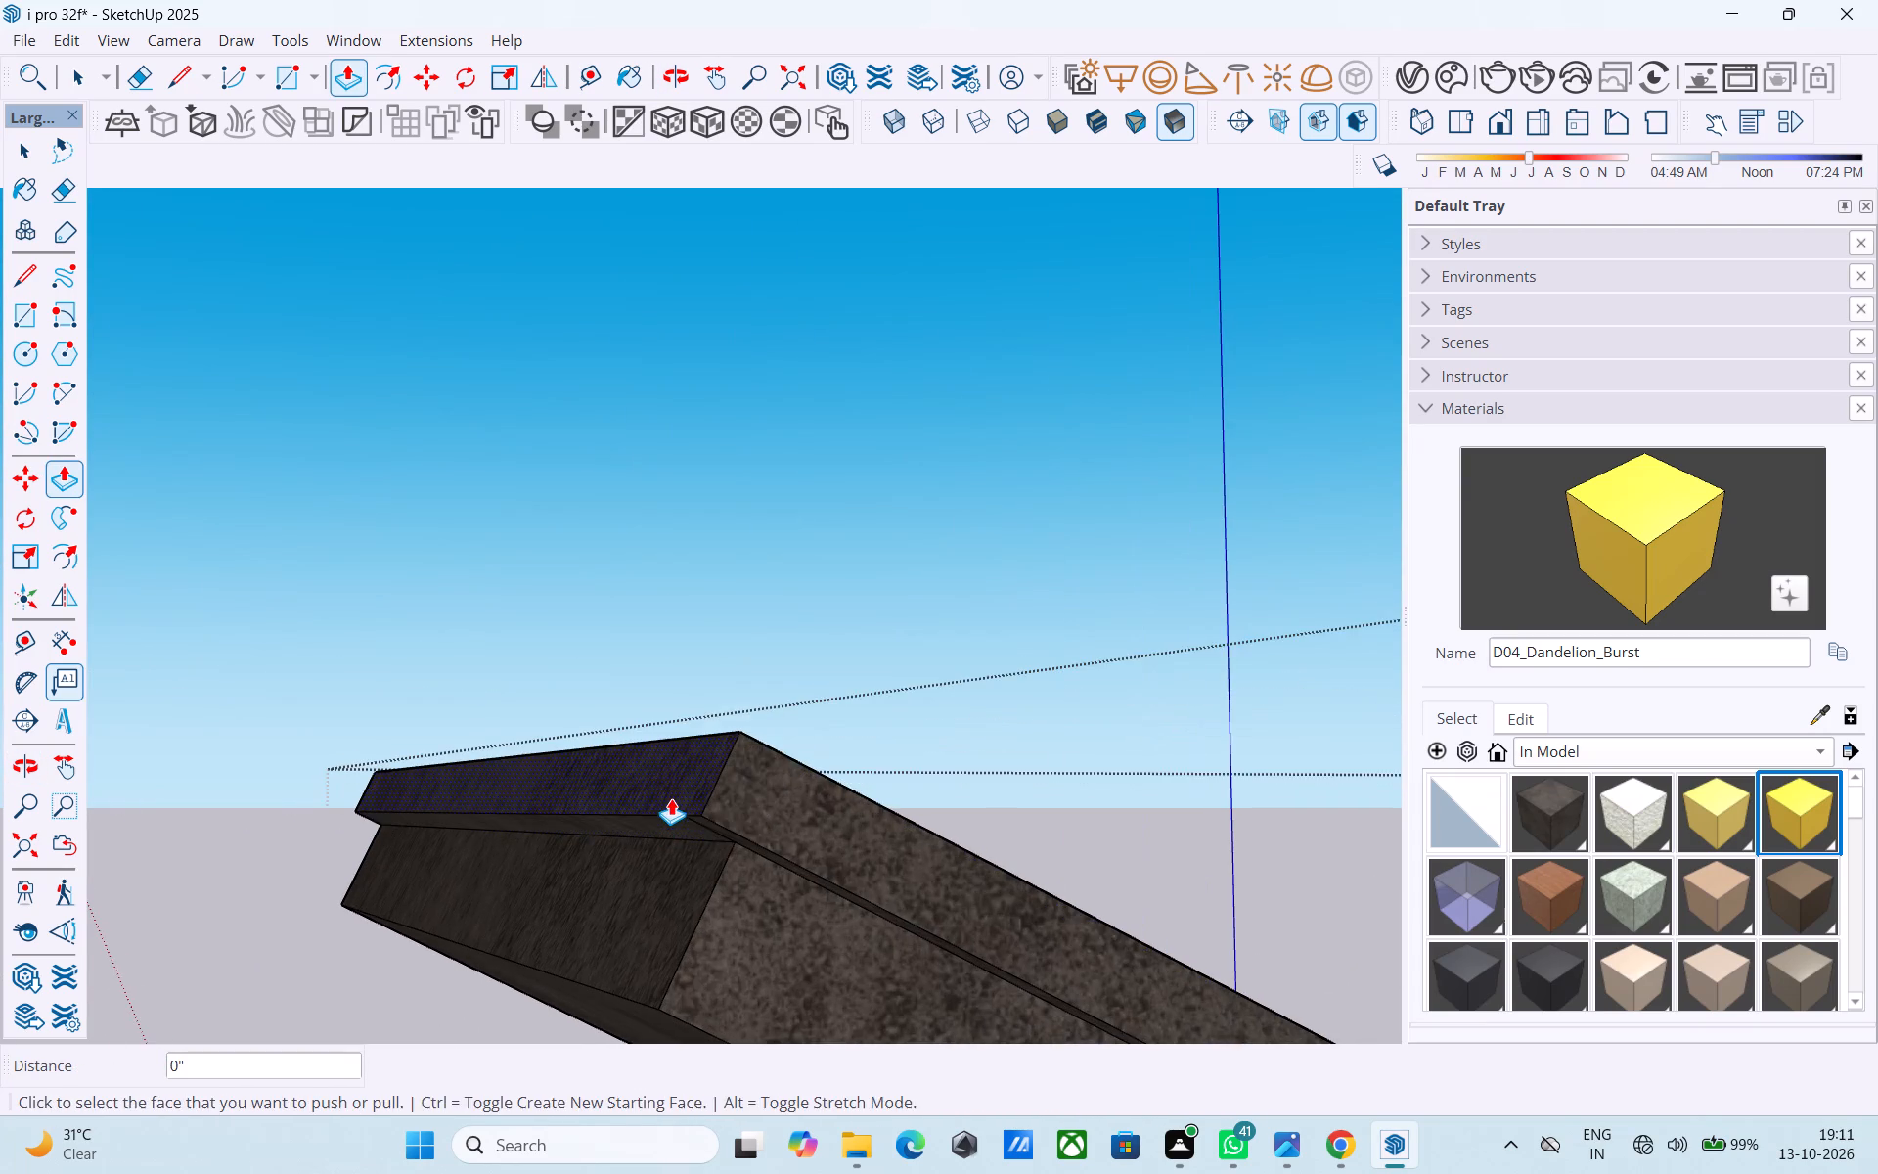
scroll(669, 798, "down", 1)
middle_click_drag(672, 806, 1823, 857)
scroll(1009, 823, "up", 4)
double_click(864, 827)
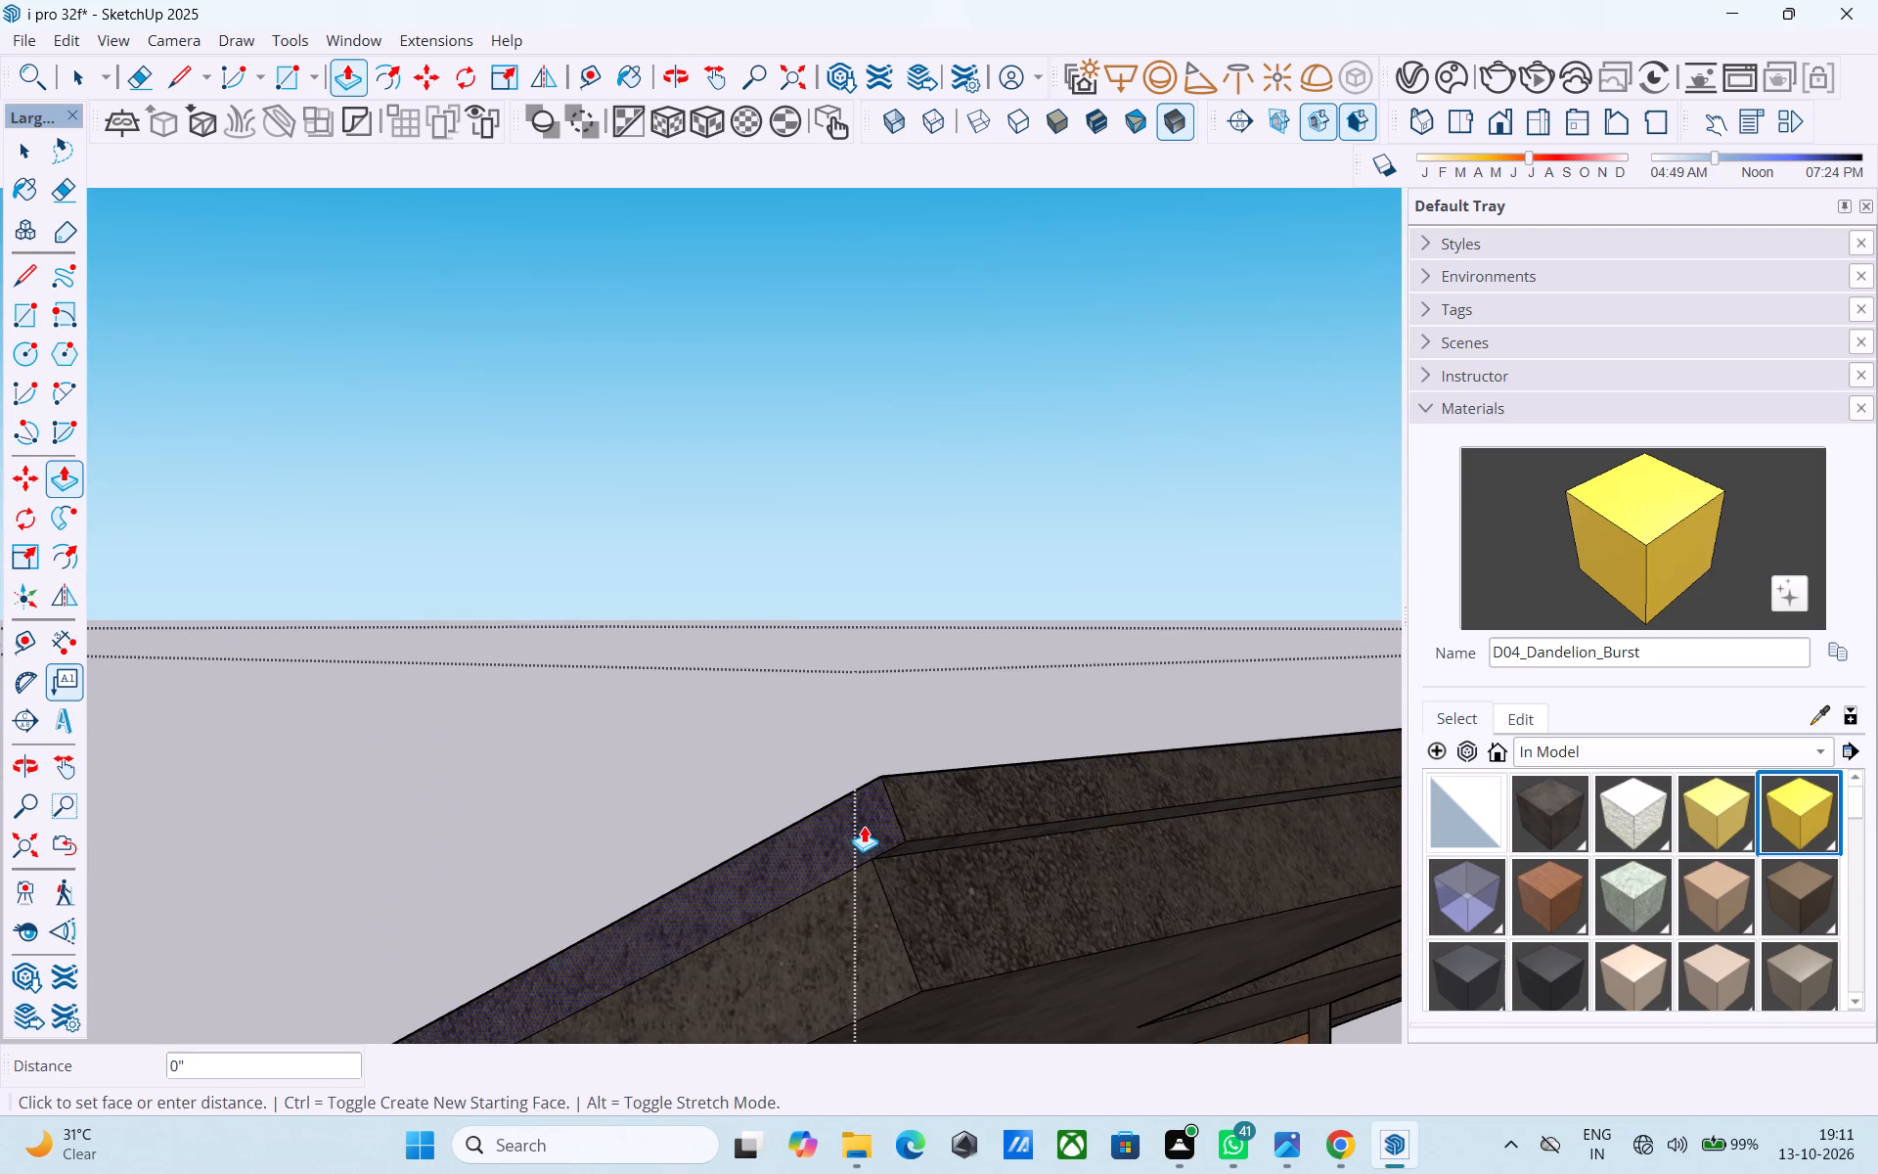
Paint the raised fascia strip of the long slope below the lowest step with the ThomThom - Buttons1 material.
scroll(863, 826, "down", 4)
middle_click_drag(870, 840, 585, 843)
scroll(567, 813, "down", 17)
middle_click_drag(915, 814, 273, 812)
middle_click_drag(522, 845, 413, 726)
middle_click_drag(611, 832, 567, 768)
scroll(567, 768, "up", 4)
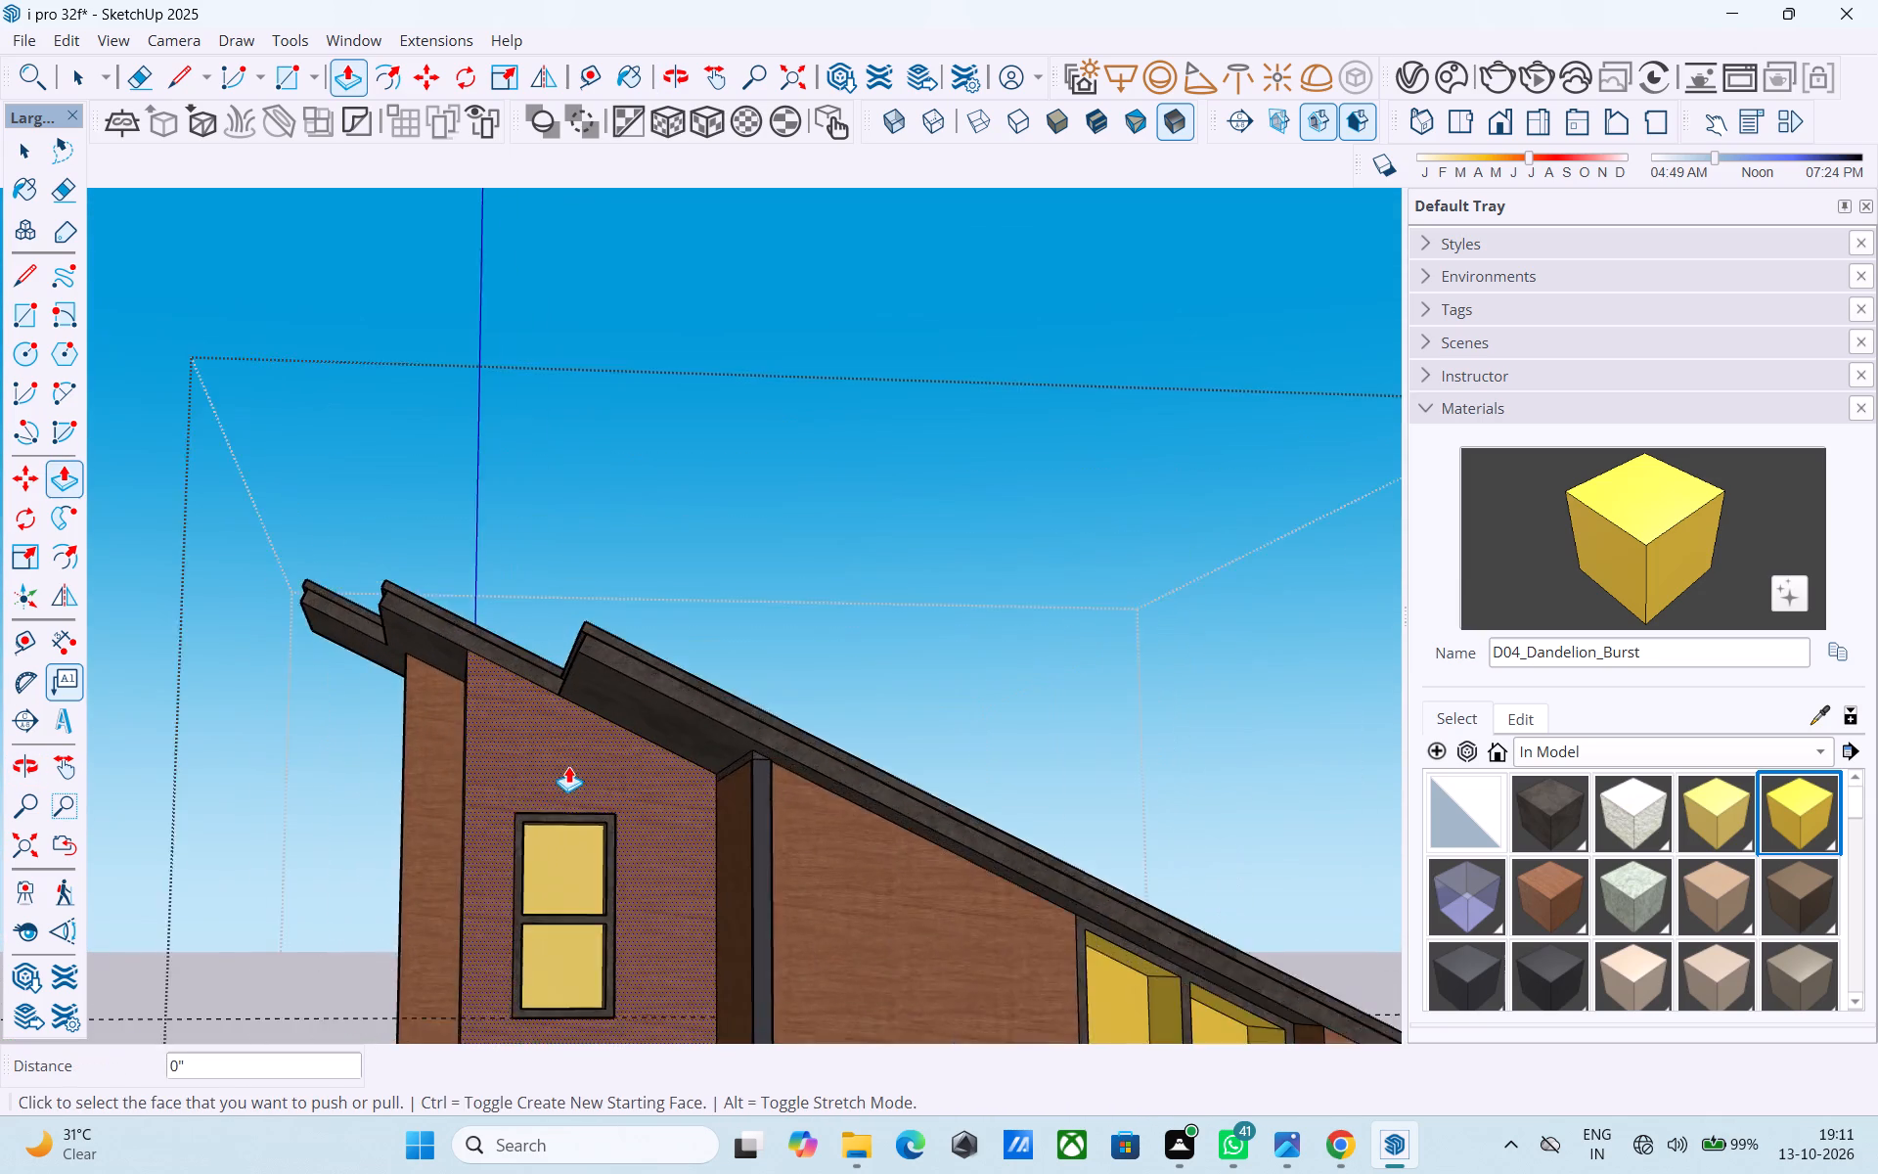
scroll(568, 766, "up", 10)
scroll(632, 749, "down", 3)
middle_click_drag(636, 759, 640, 693)
scroll(646, 699, "up", 1, "shift")
scroll(640, 694, "down", 3)
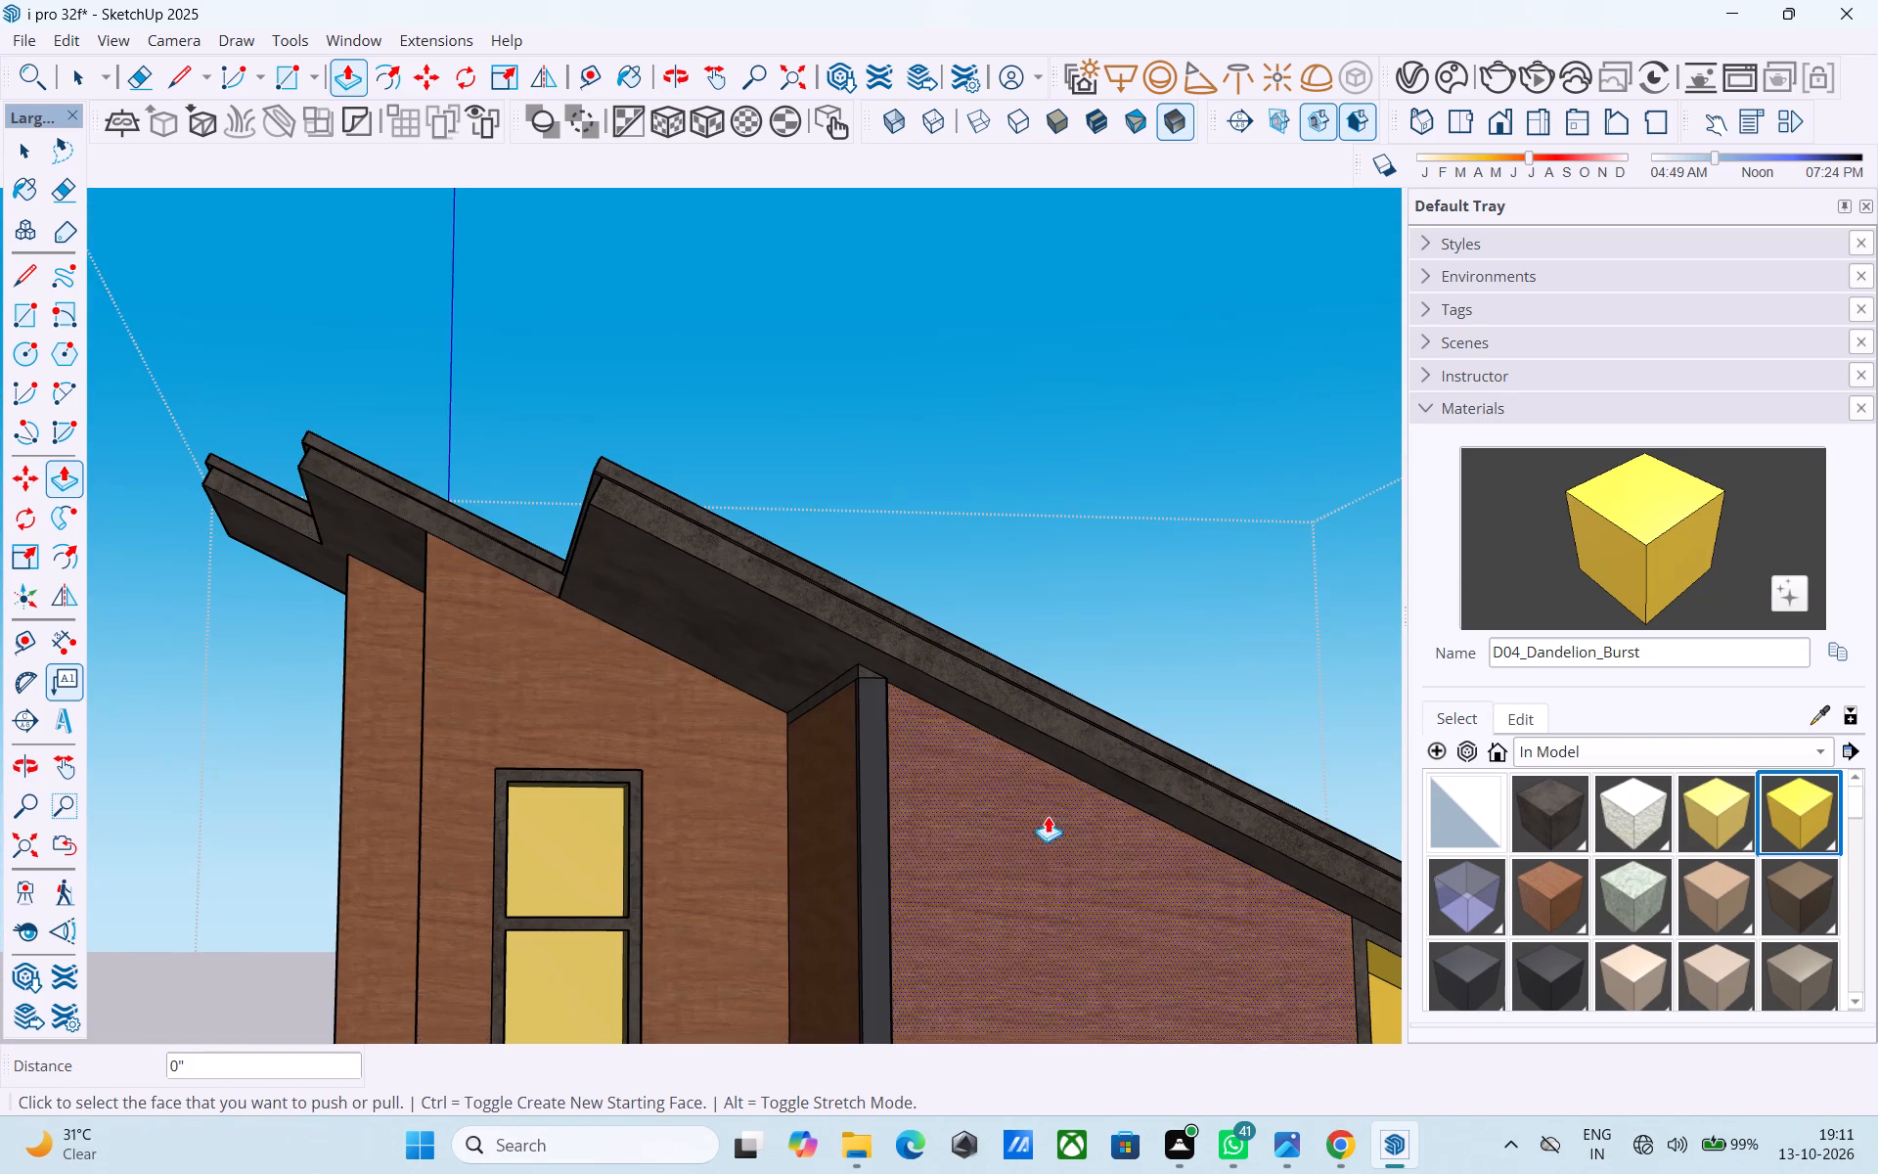
left_click(1483, 972)
scroll(720, 560, "up", 7)
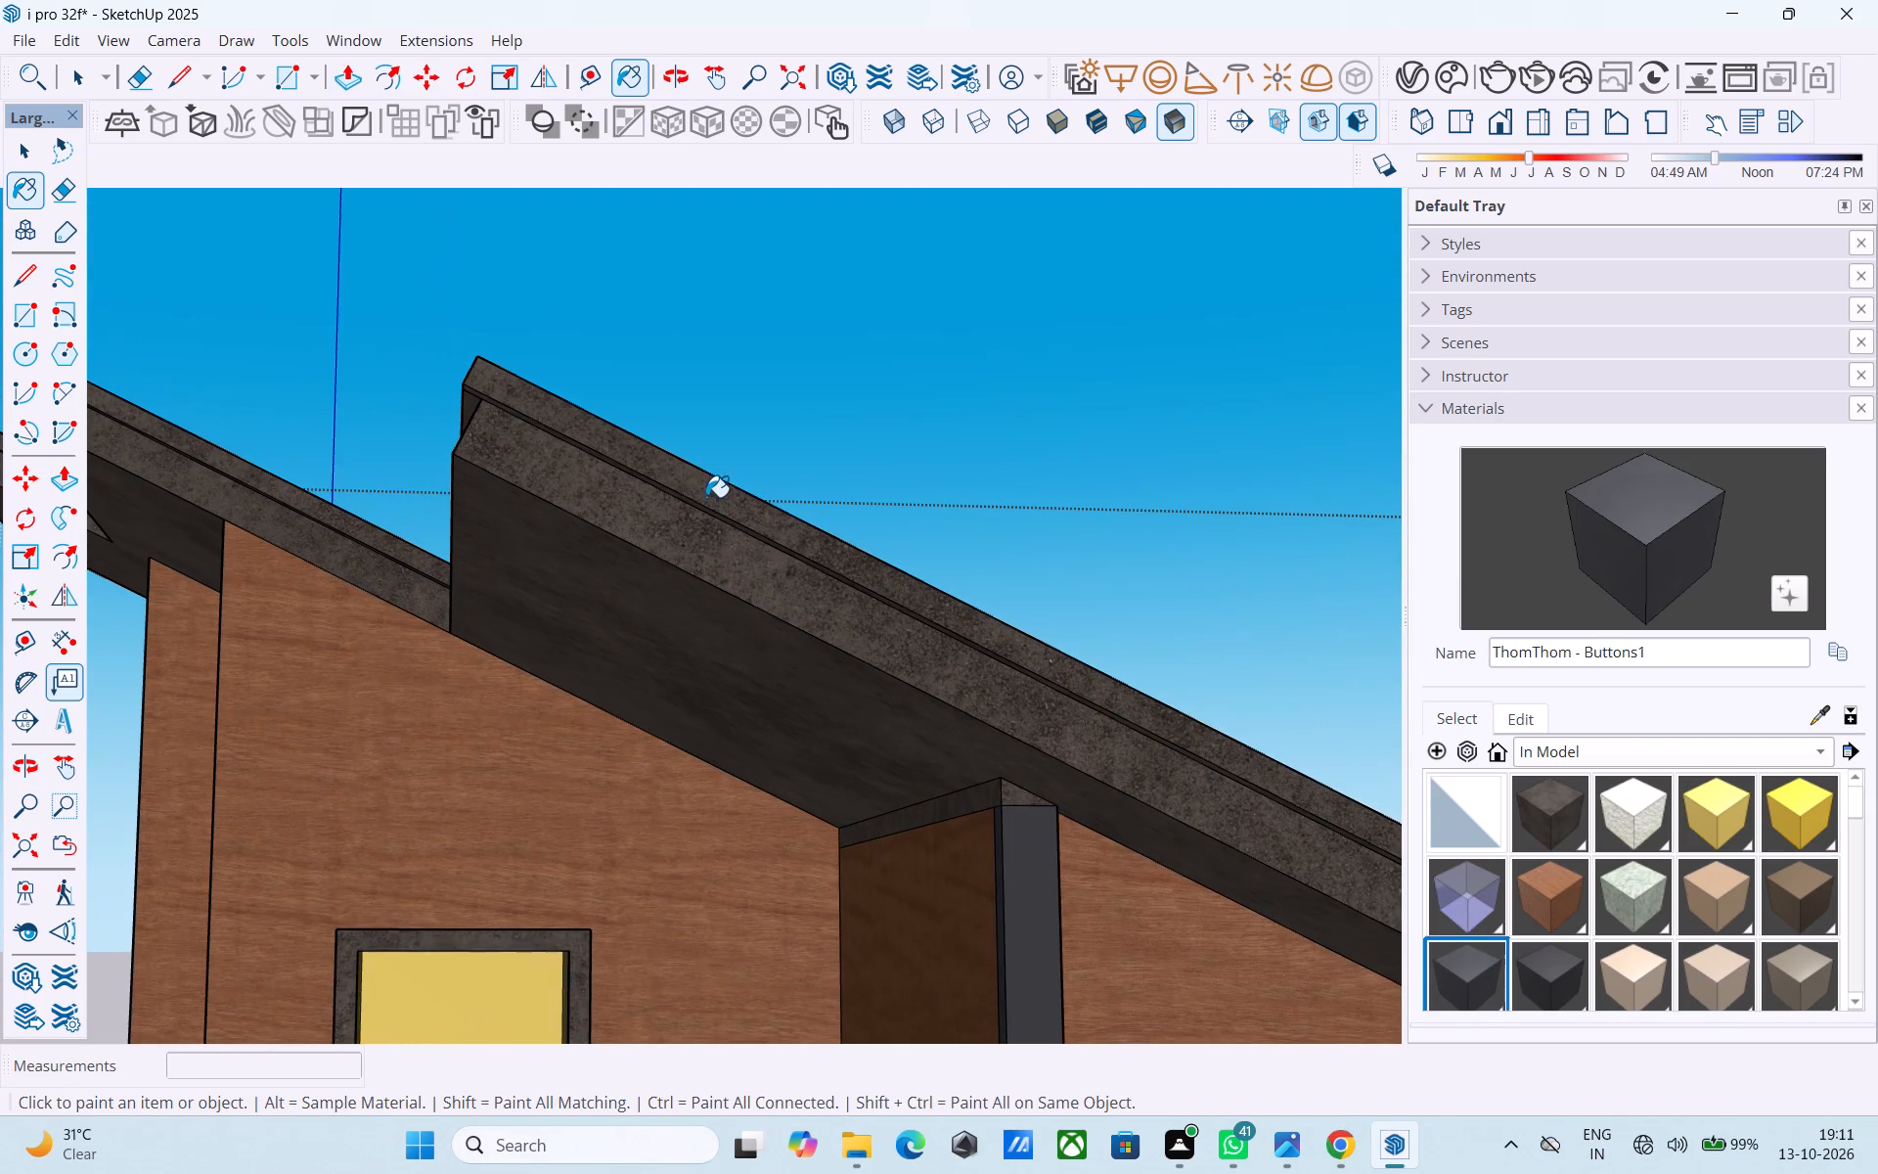
left_click(705, 490)
Paint the raised strips of the lowest step, the slope above it and the middle step with ThomThom - Buttons1.
middle_click_drag(468, 486, 764, 652)
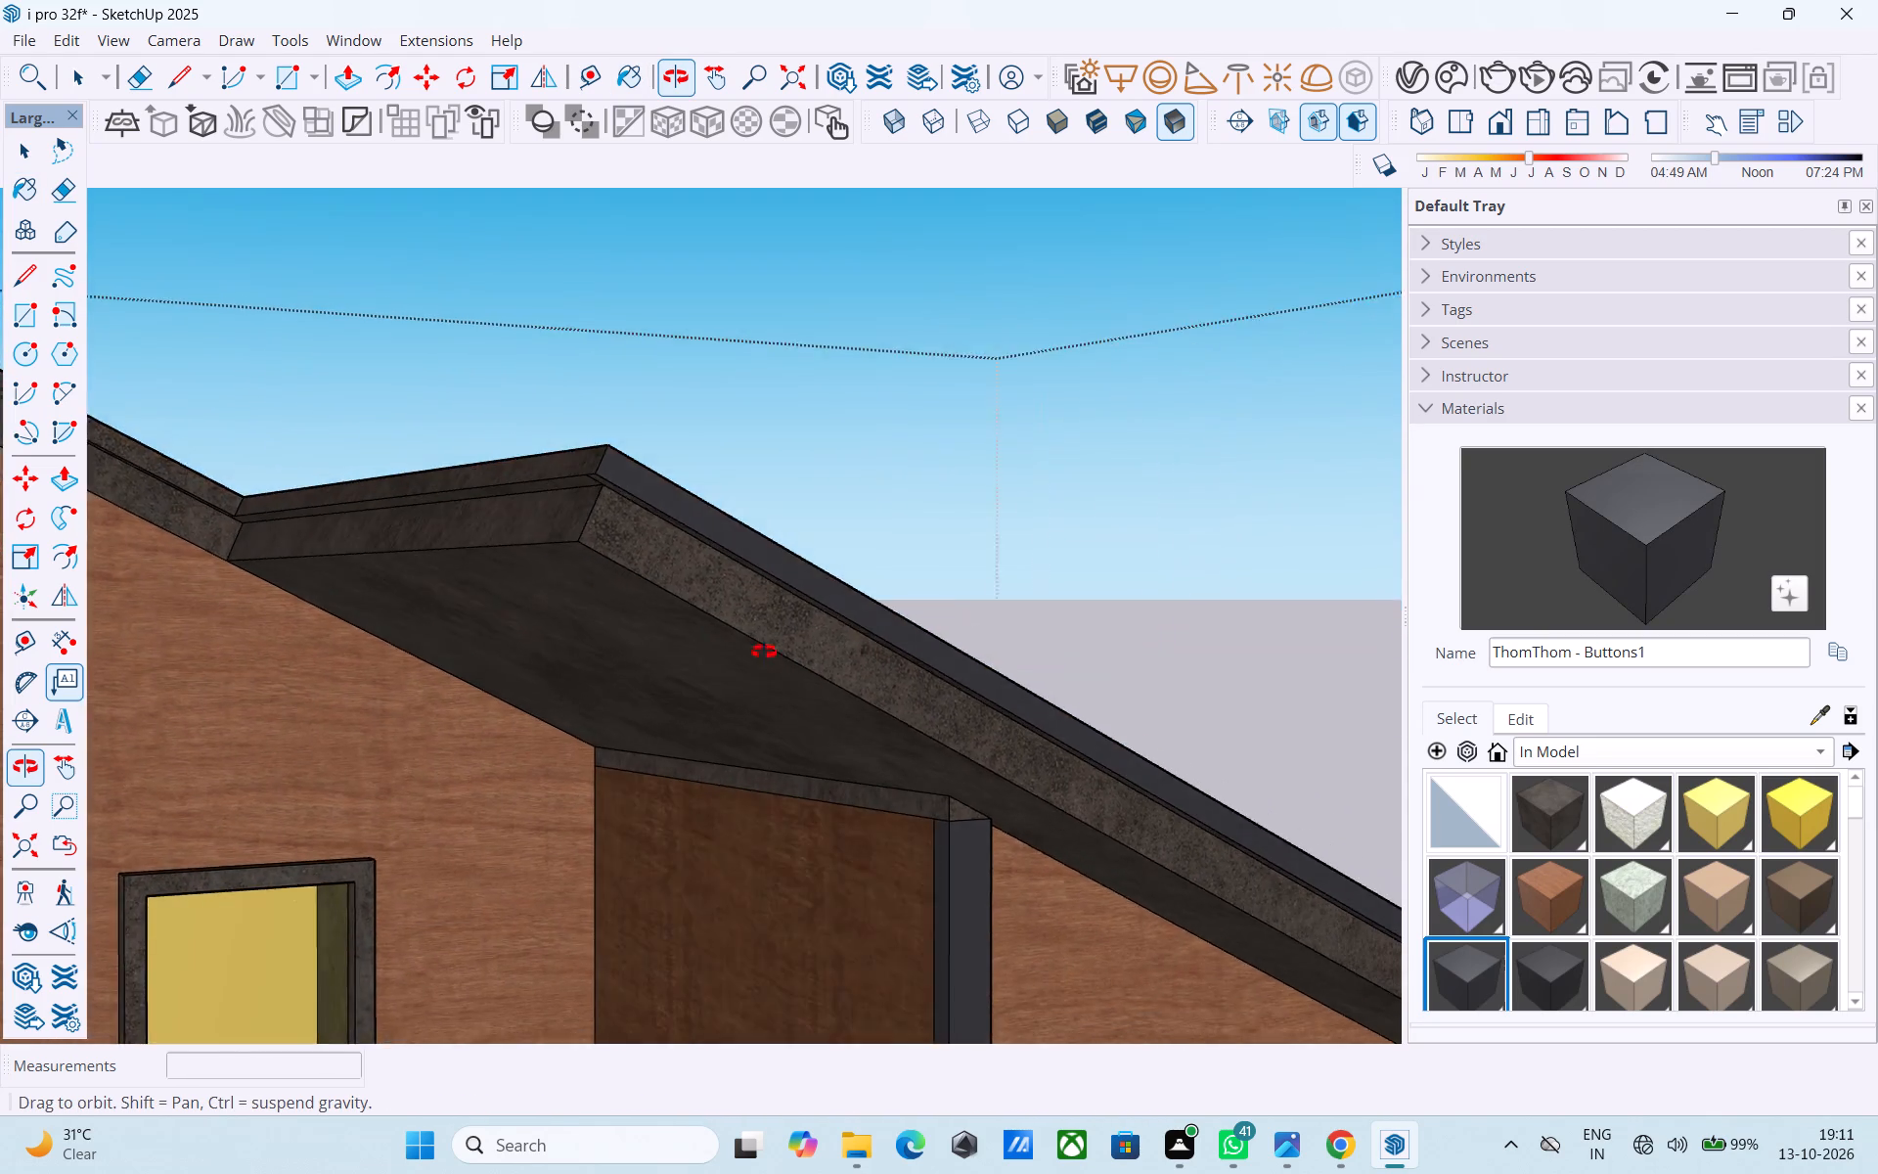
middle_click_drag(764, 652, 1166, 723)
left_click(623, 477)
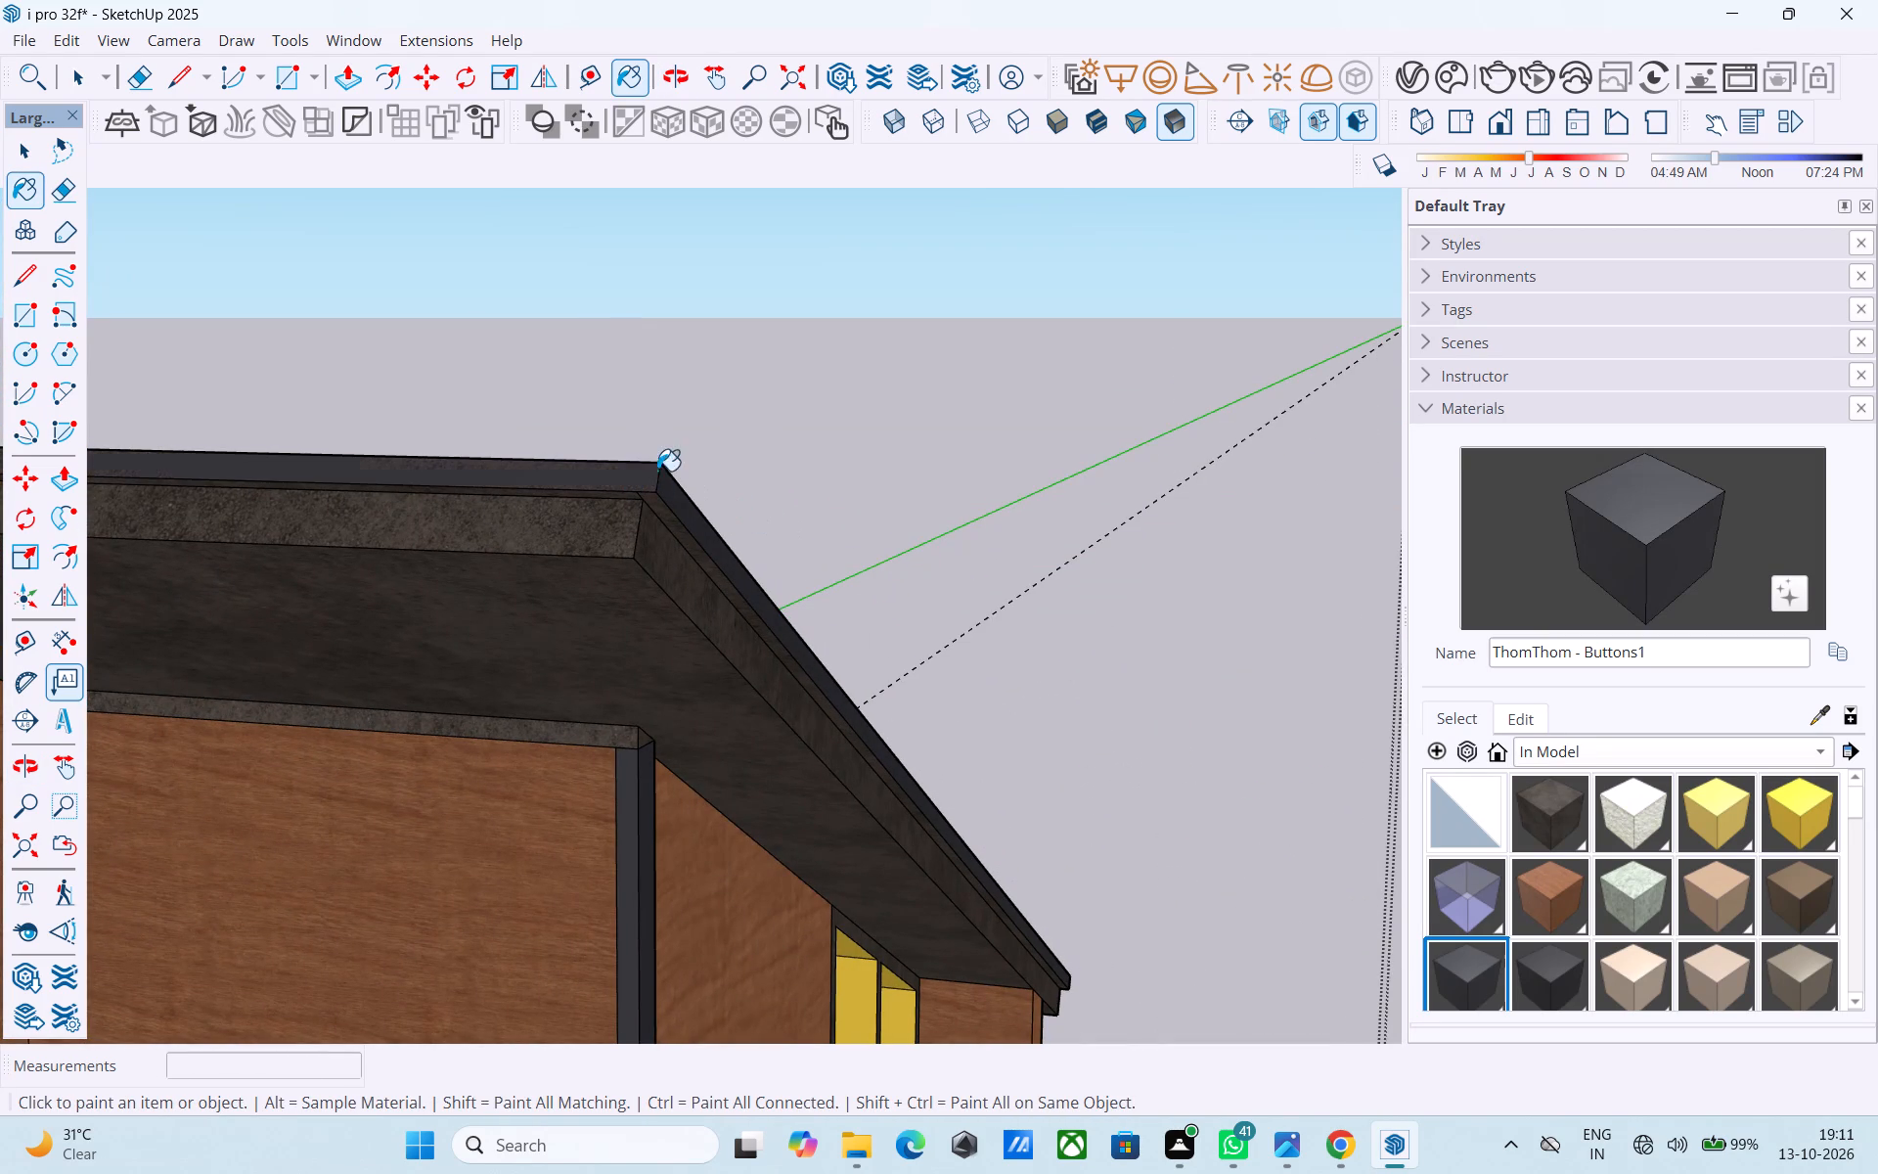
scroll(663, 474, "down", 1)
middle_click_drag(663, 474, 1595, 620, "shift")
middle_click_drag(319, 433, 378, 598)
scroll(380, 574, "up", 3)
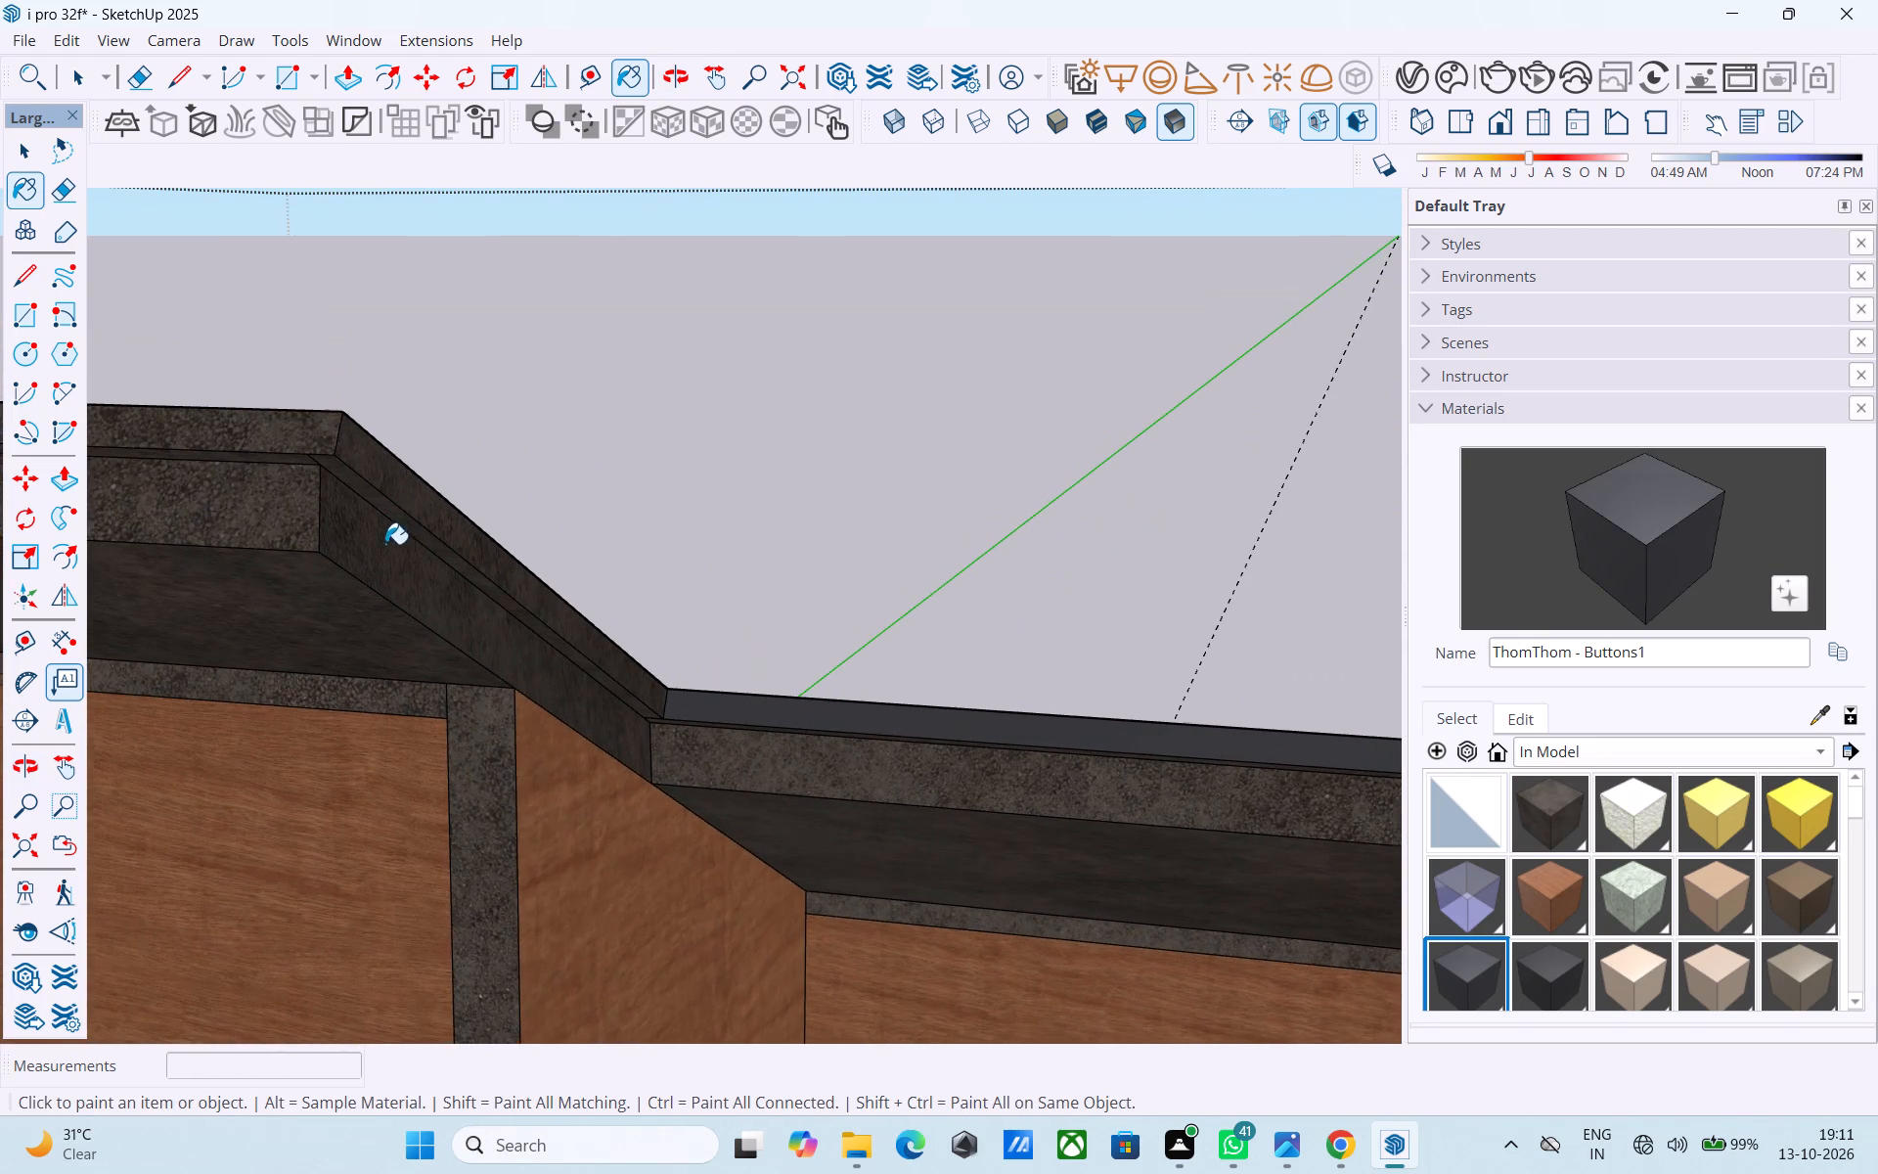
left_click(377, 448)
left_click(317, 432)
Paint the raised strips of the roof's topmost end and the adjoining short slope with ThomThom - Buttons1.
middle_click_drag(327, 434, 1514, 639)
scroll(954, 556, "down", 4)
middle_click_drag(630, 610, 829, 667)
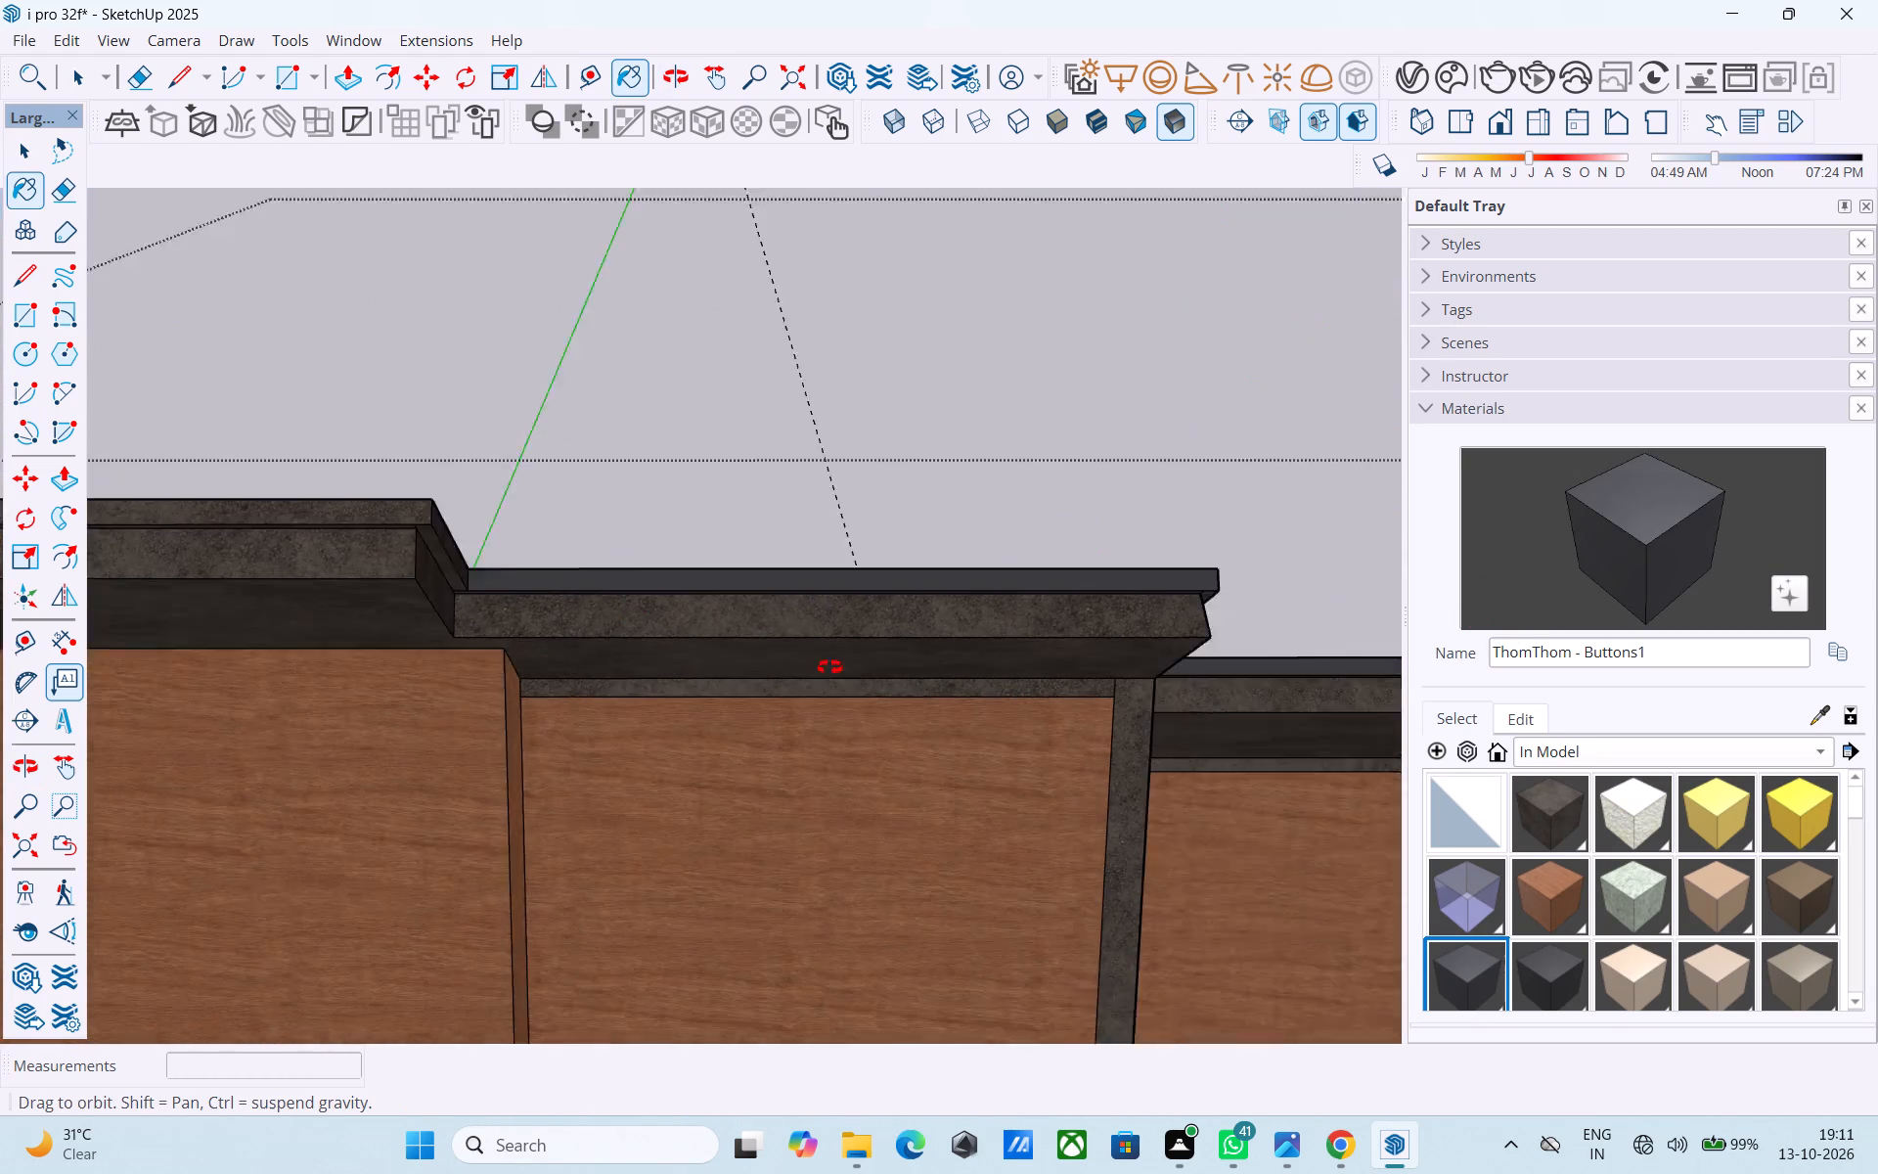
middle_click_drag(829, 667, 1240, 711)
scroll(666, 546, "down", 3)
middle_click_drag(702, 560, 690, 553, "shift")
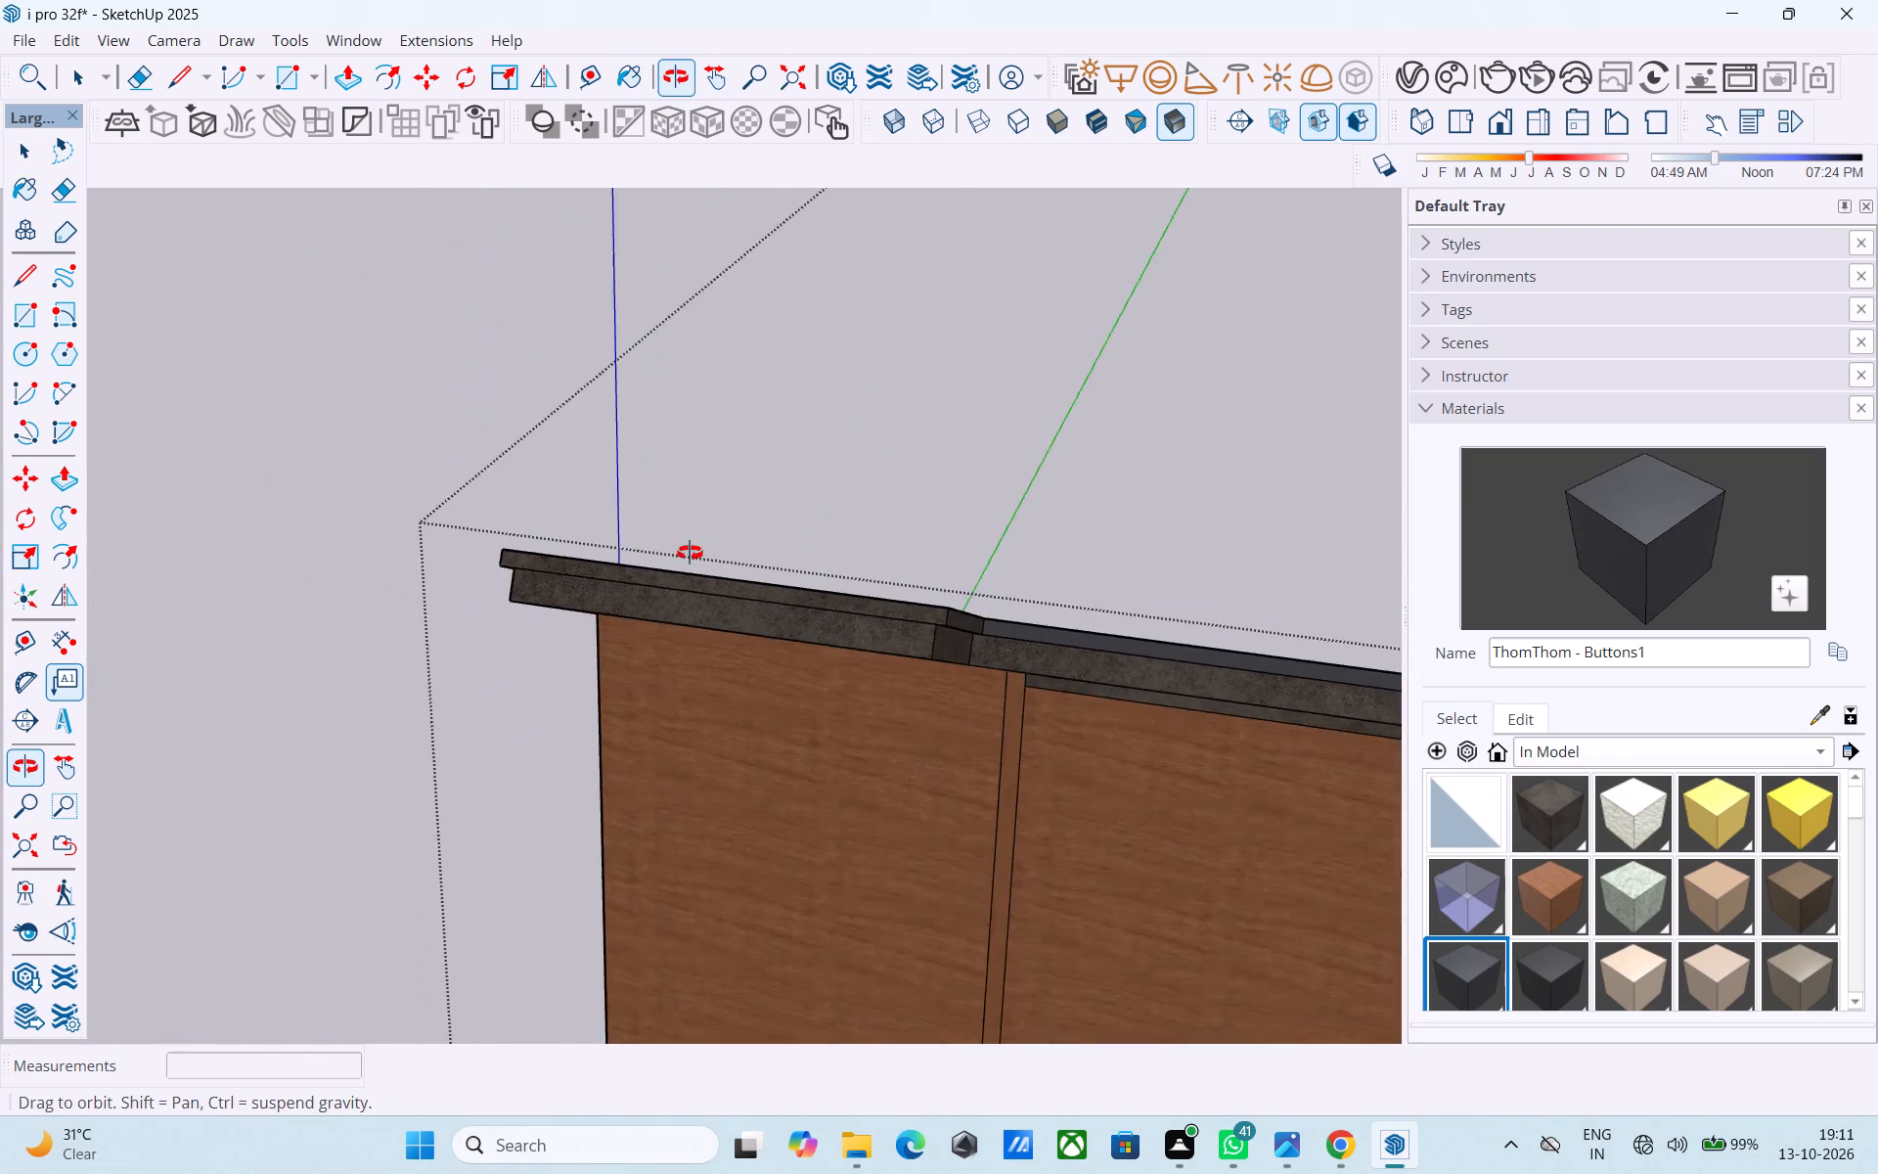
middle_click_drag(690, 553, 600, 492, "shift")
scroll(876, 597, "up", 7)
left_click(961, 668)
left_click(1166, 723)
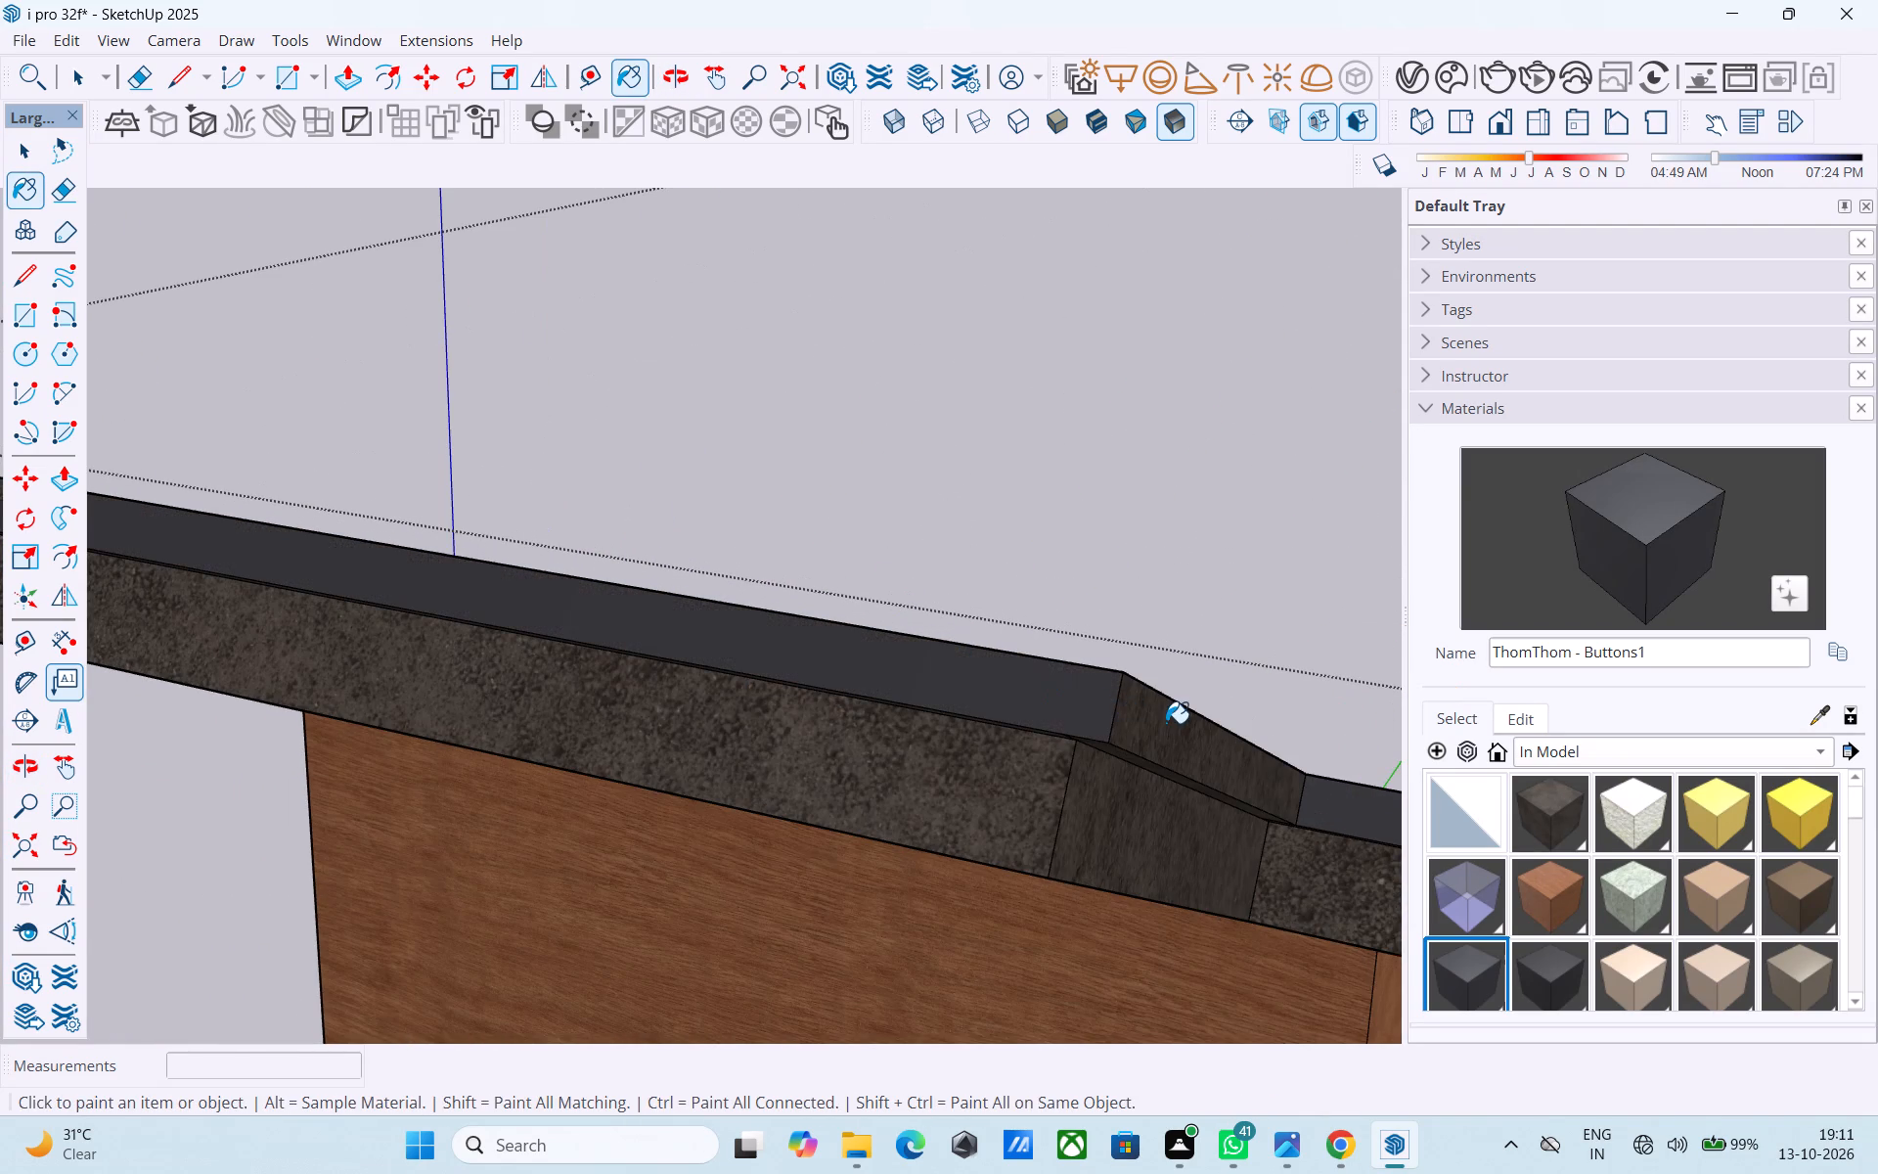
Paint the raised strip along the roof's long sloping side with ThomThom - Buttons1.
scroll(1052, 721, "down", 5)
middle_click_drag(1052, 721, 1548, 788)
middle_click_drag(743, 762, 1120, 648)
scroll(488, 813, "down", 4)
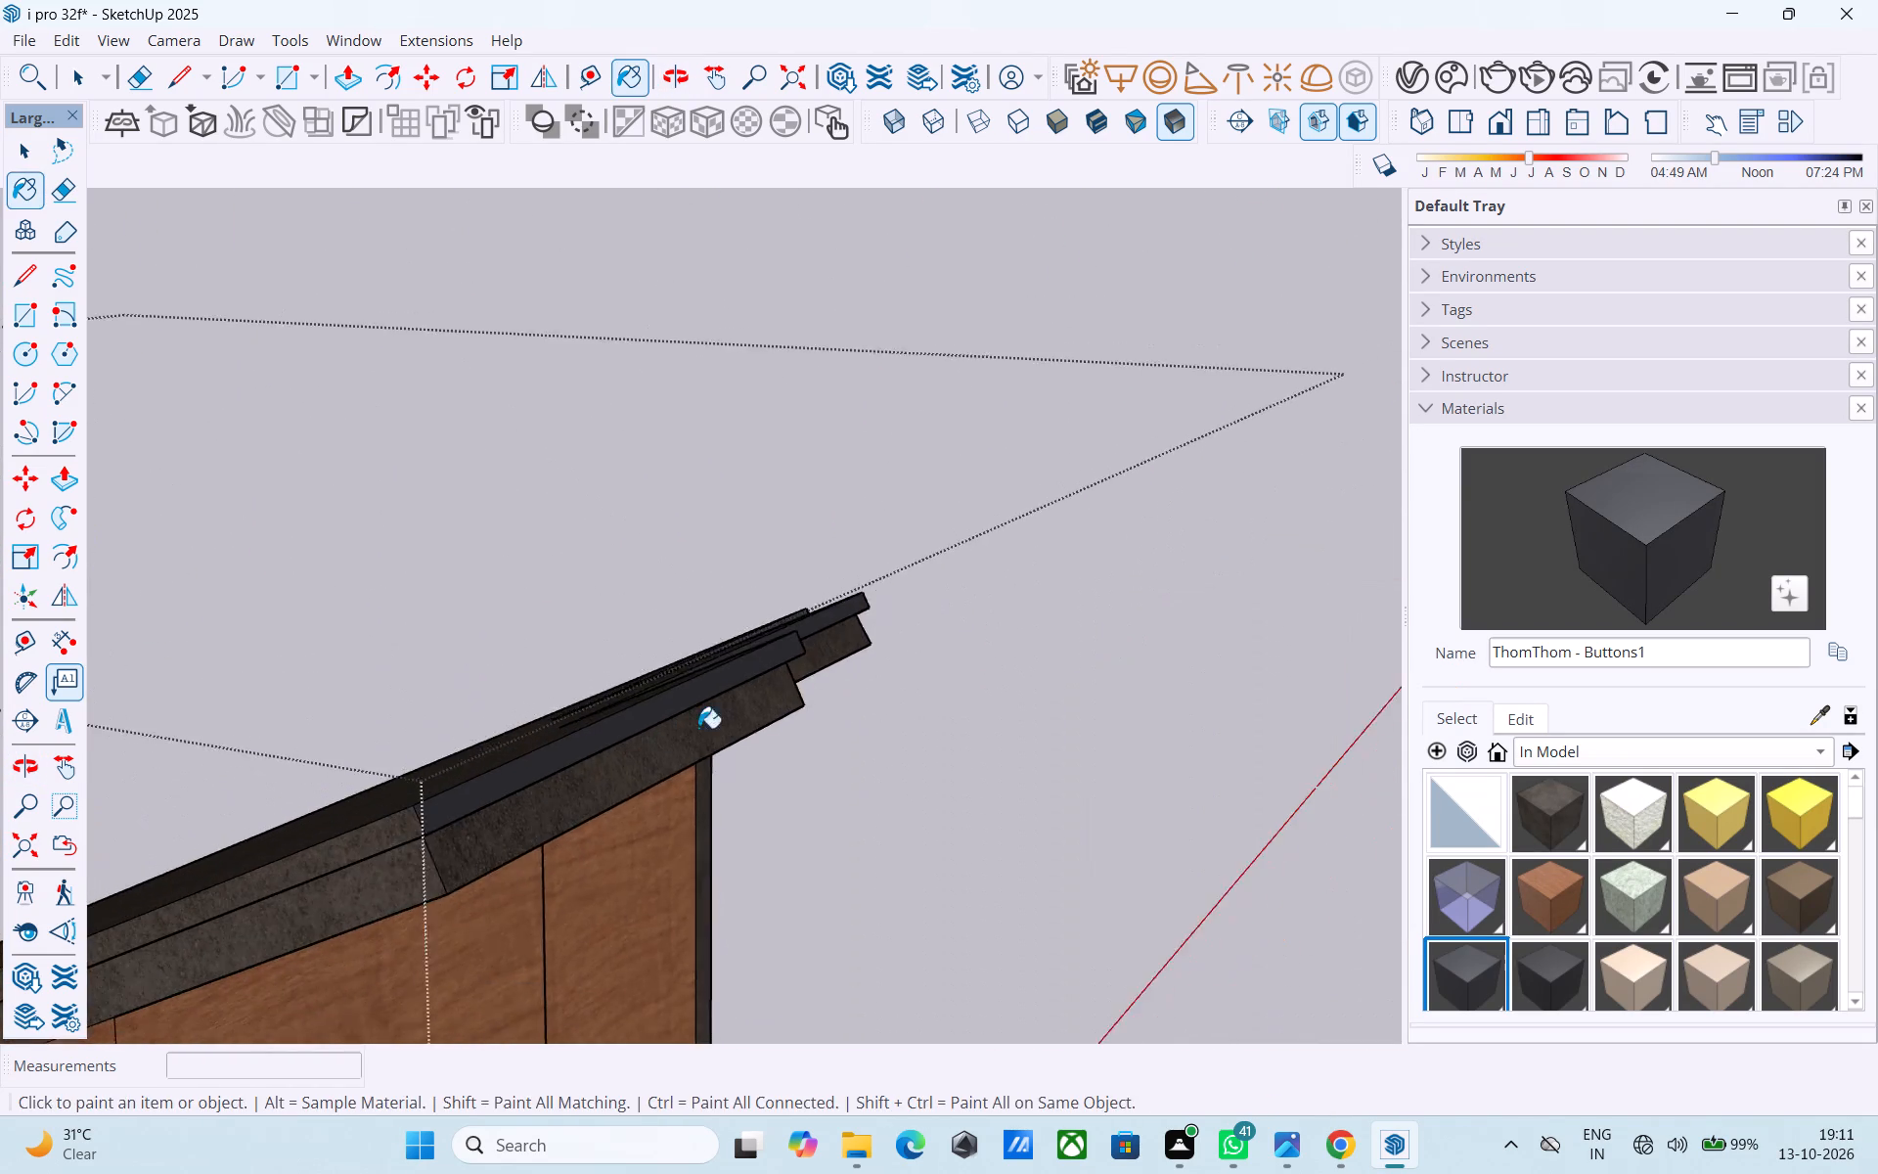
middle_click_drag(712, 709, 1030, 531, "shift")
left_click(738, 621)
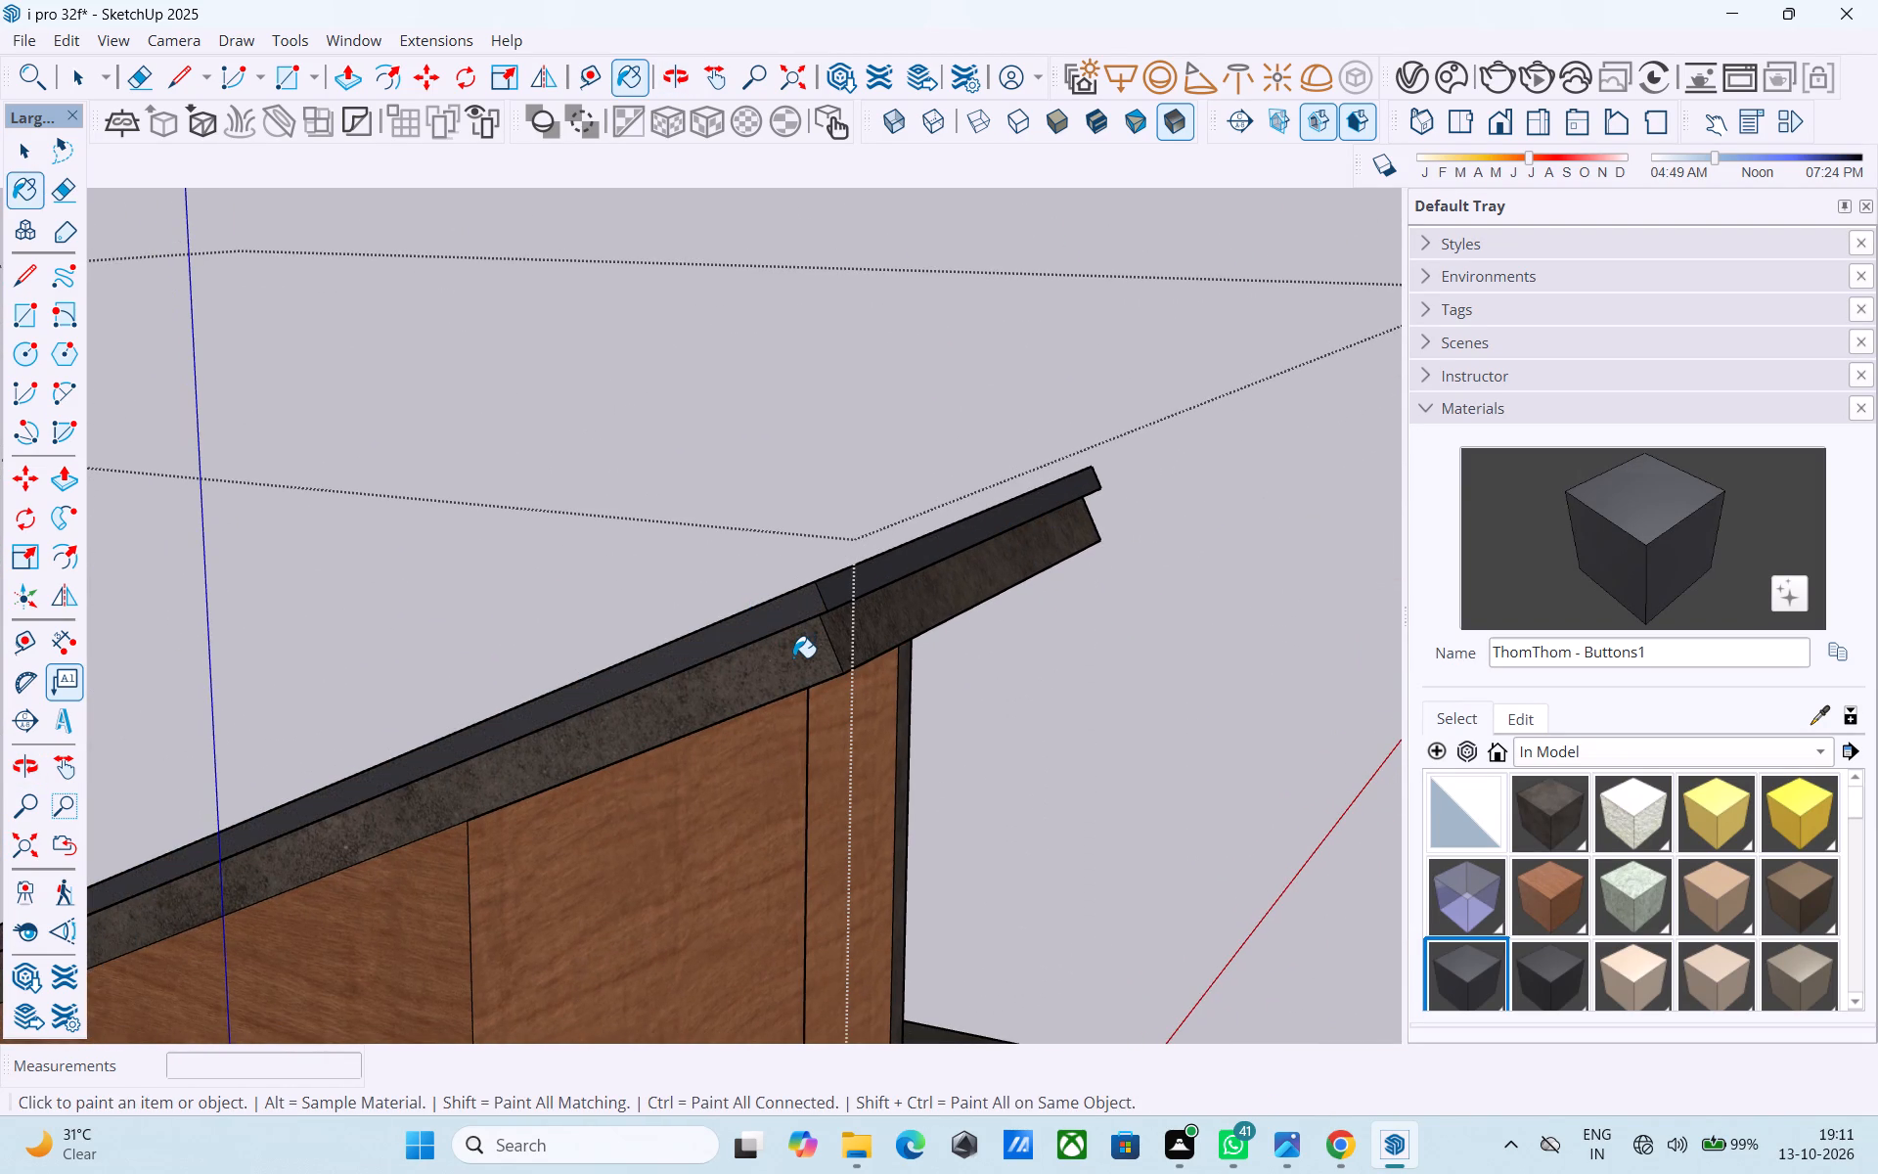
Paint the topmost end's lower fascia, the adjoining long side fascia and the roof underside with ThomThom - Buttons1.
middle_click_drag(811, 704, 566, 653)
left_click(864, 661)
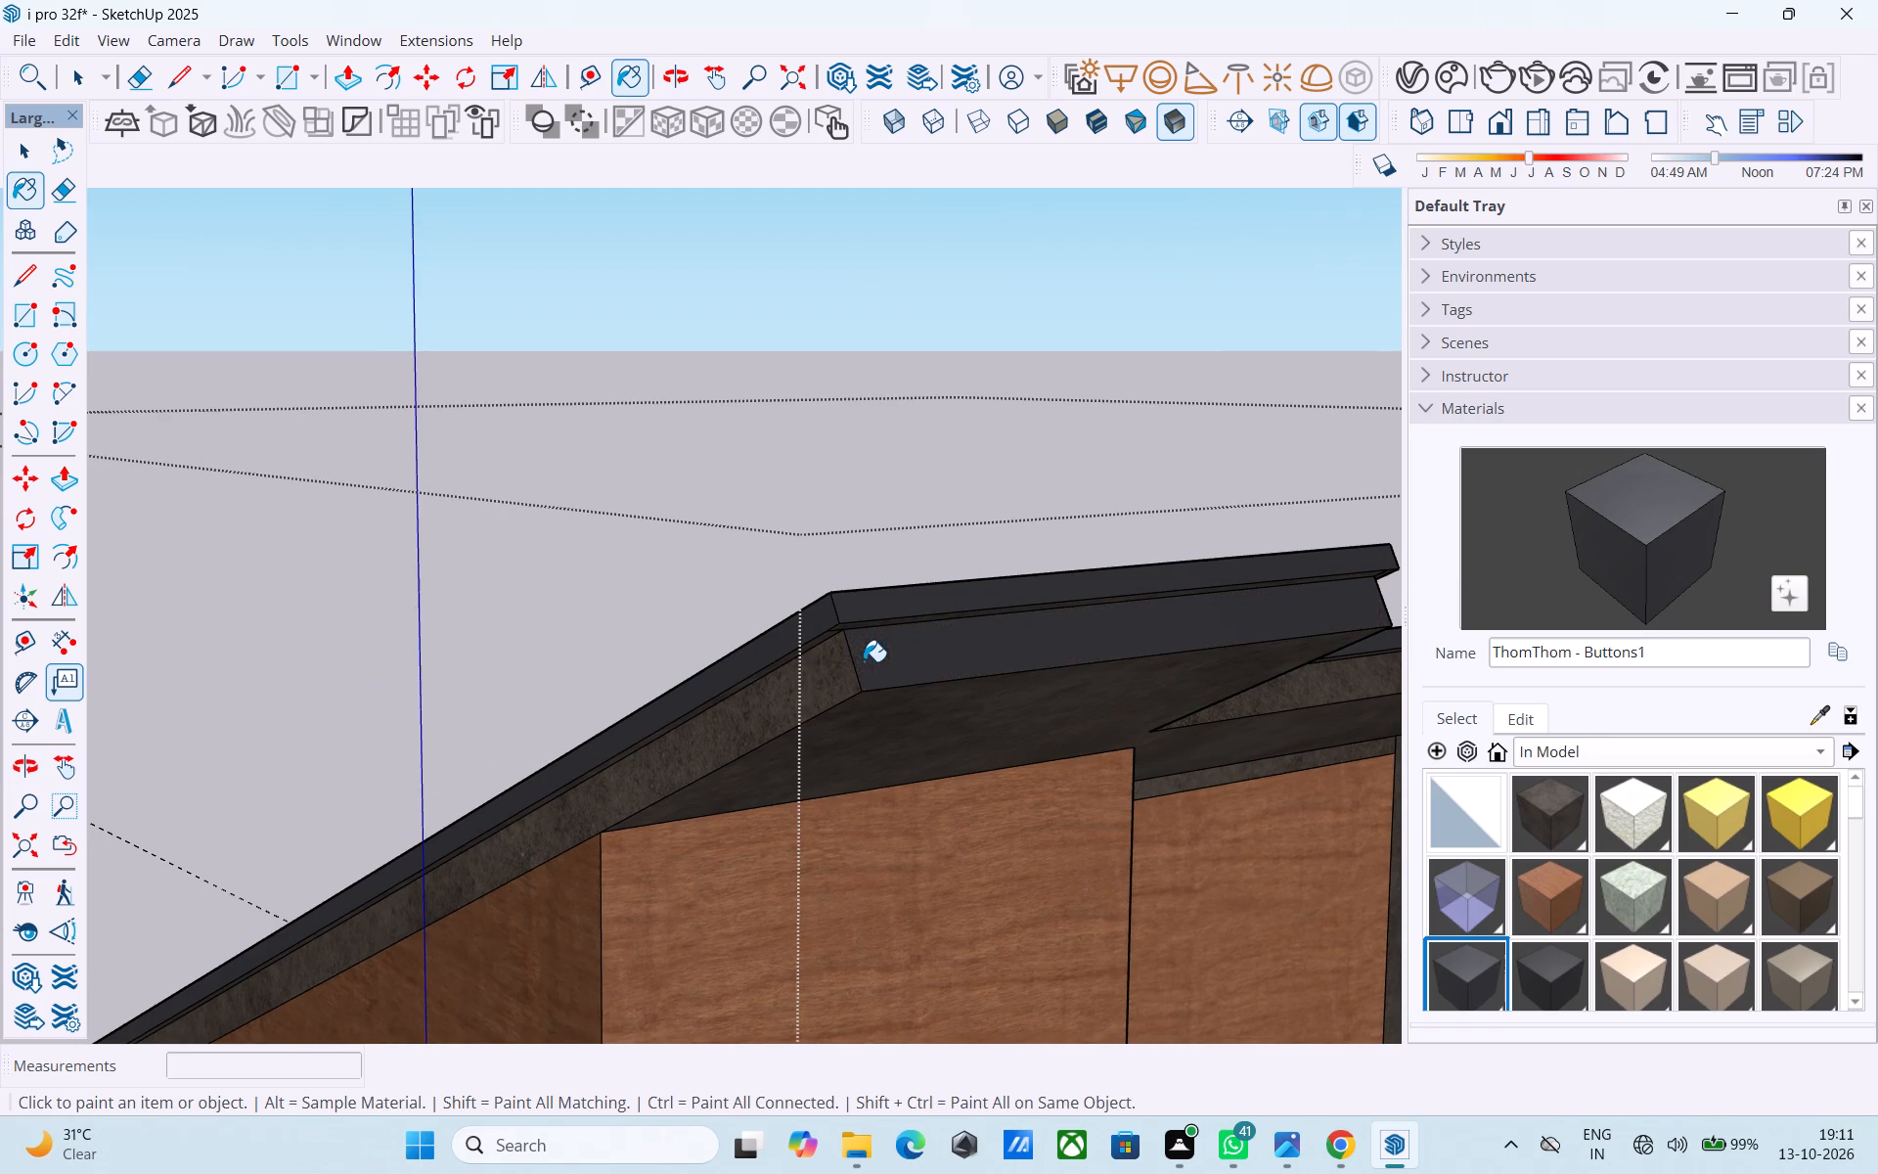
left_click(839, 668)
middle_click_drag(947, 721, 705, 583)
left_click(709, 582)
Paint the lower fascias of the middle step and of the slopes on either side of it with ThomThom - Buttons1.
middle_click_drag(864, 577, 67, 674)
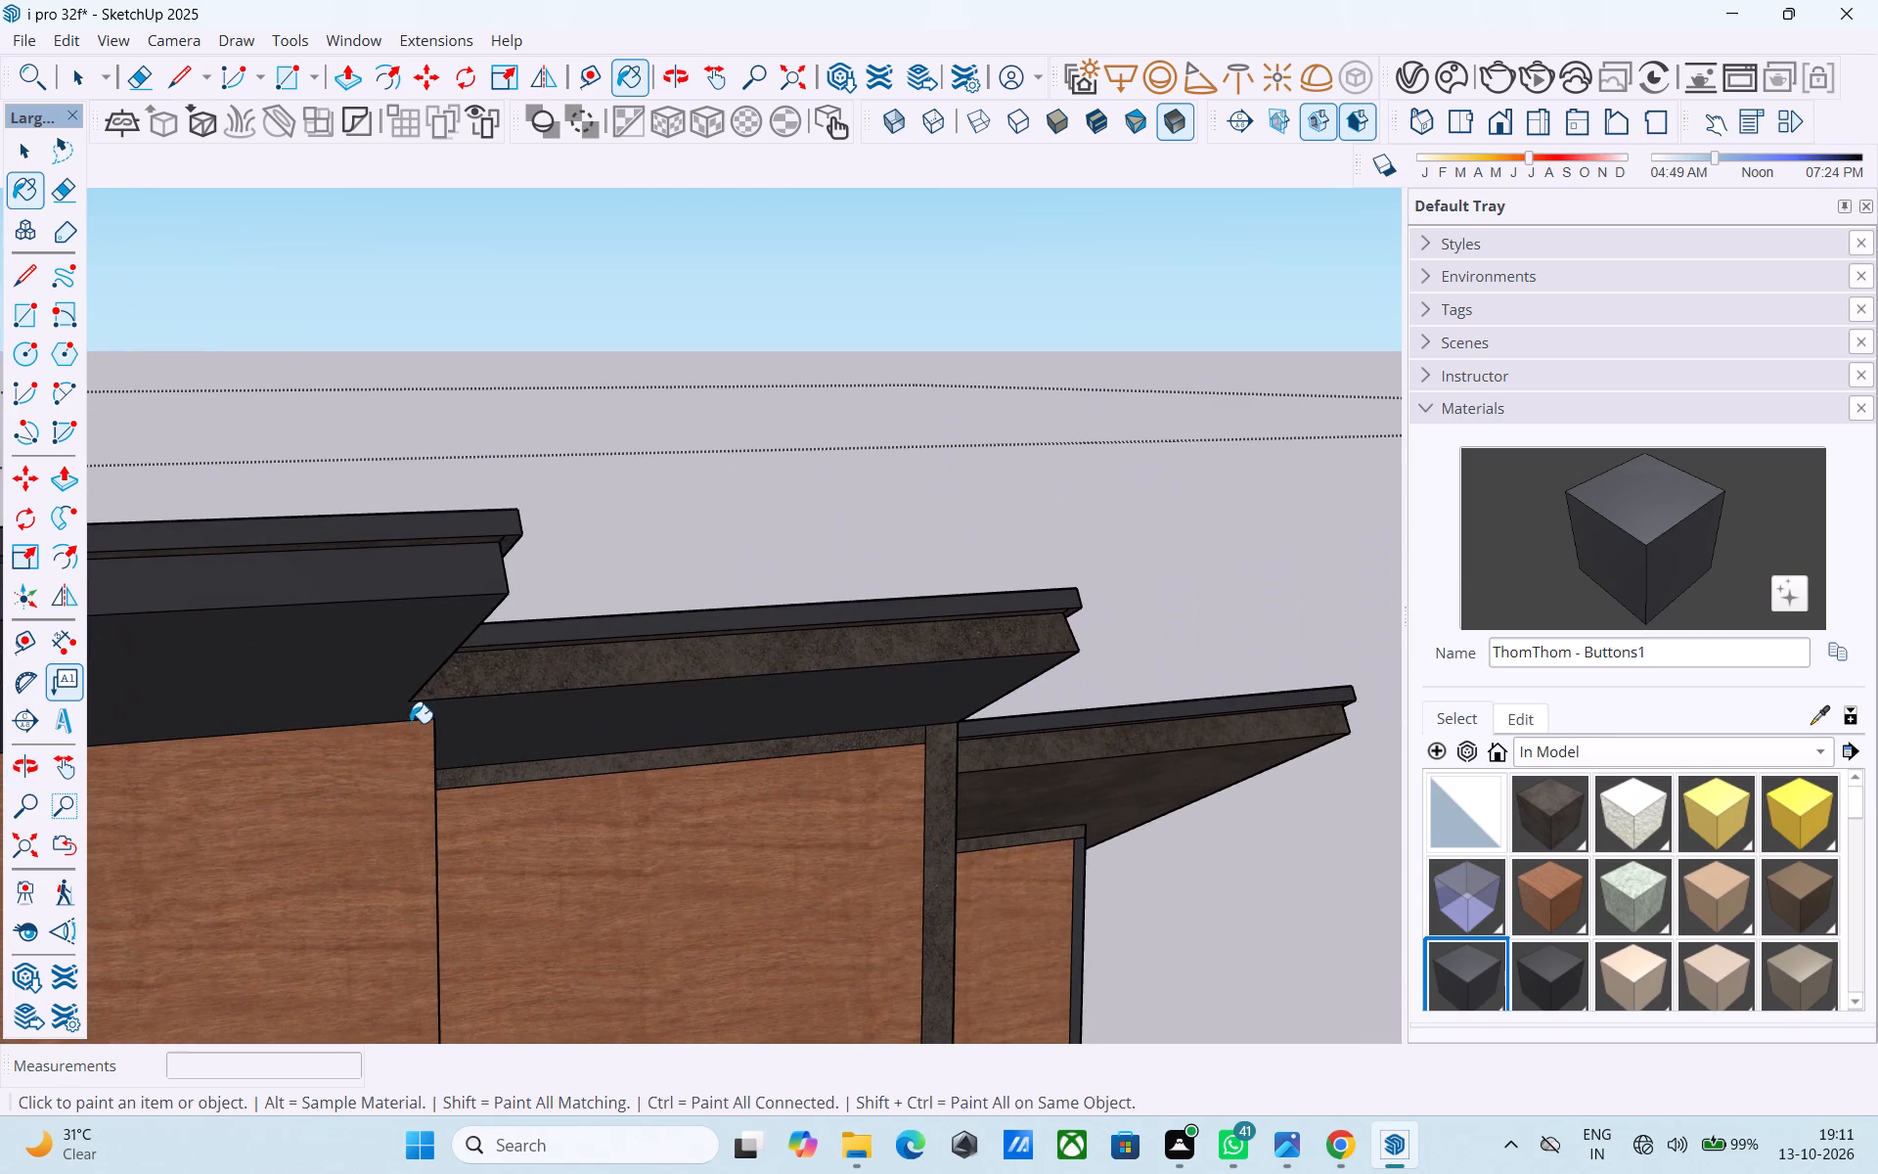
left_click(540, 672)
middle_click_drag(1191, 658, 404, 637, "shift")
scroll(408, 579, "up", 3)
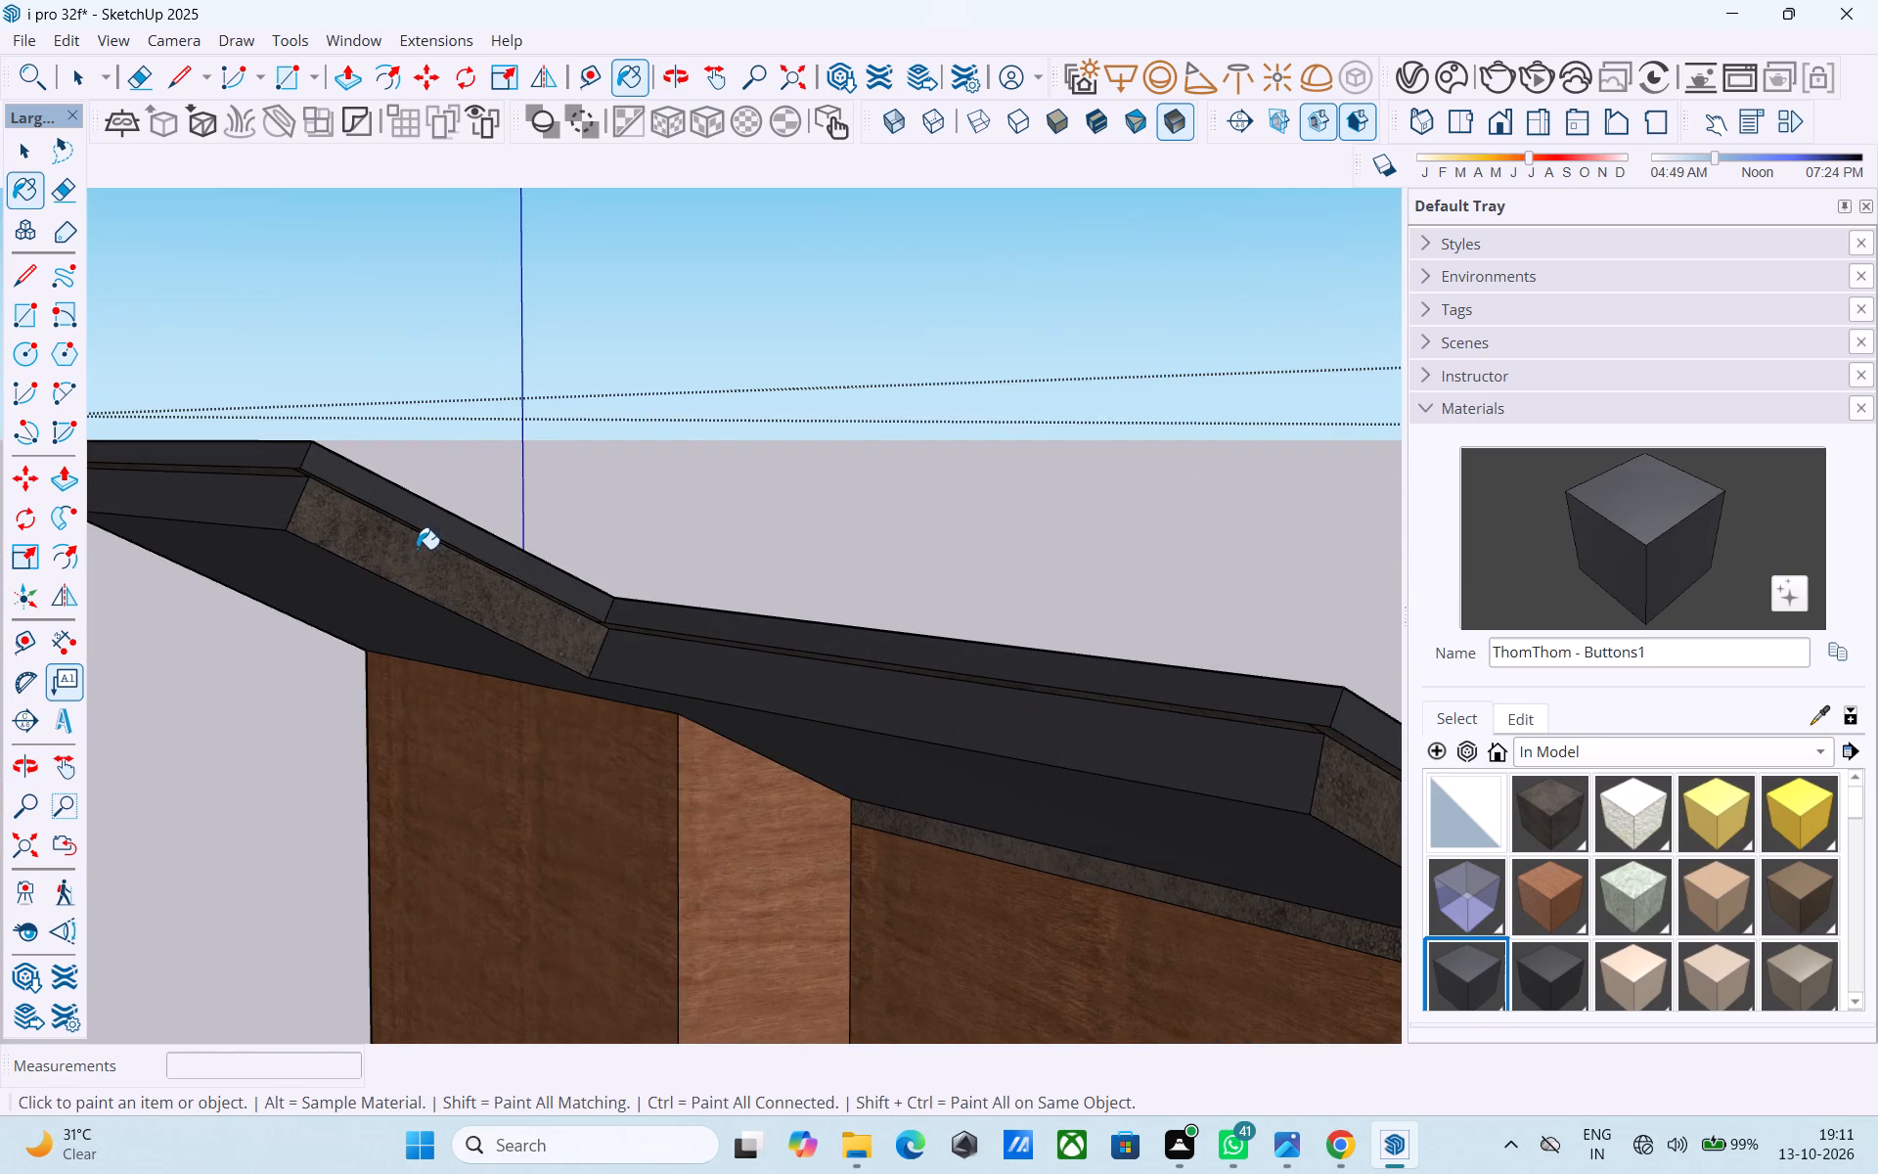
left_click(417, 549)
middle_click_drag(784, 770, 530, 578)
left_click(965, 492)
Paint the corner post and the beam beneath the roof's middle step with ThomThom - Buttons1.
middle_click_drag(1016, 639, 843, 430)
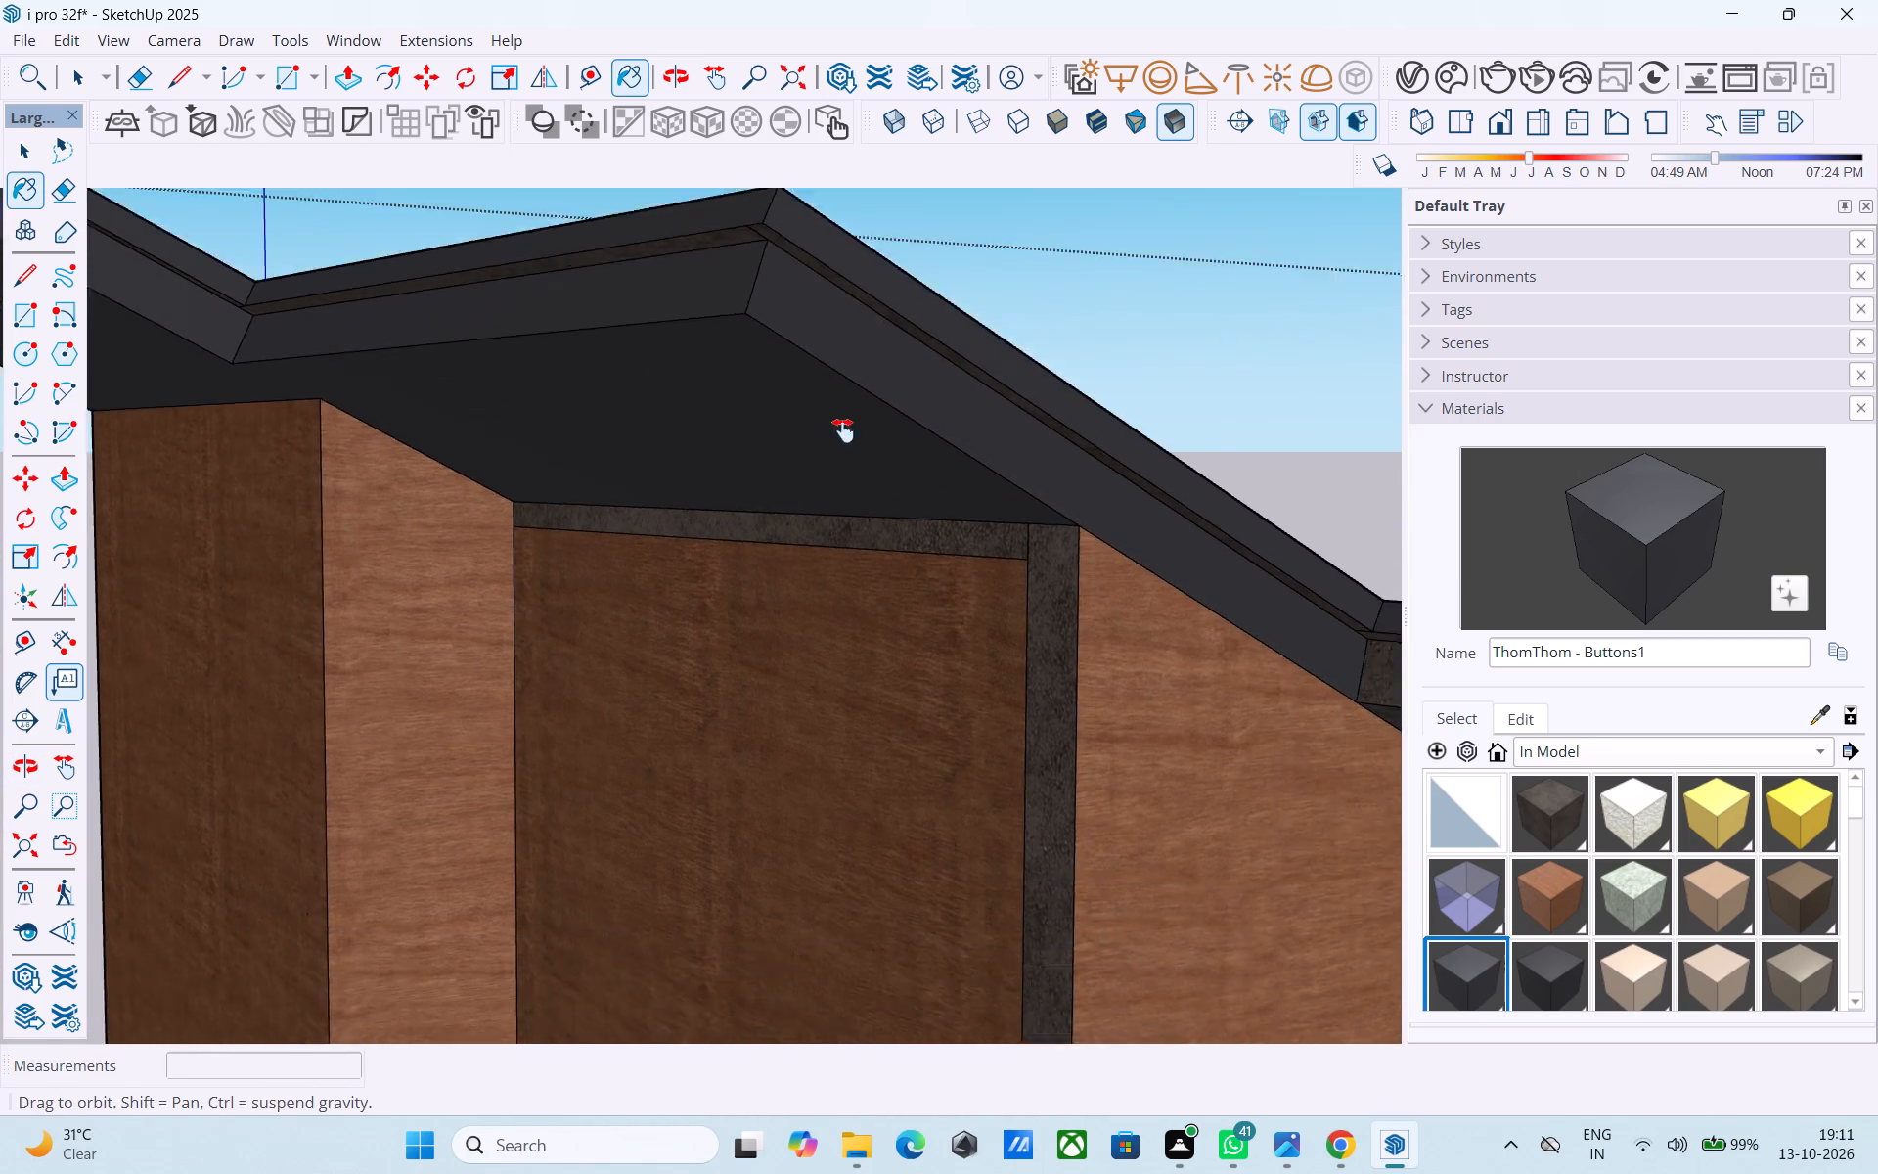
middle_click_drag(843, 430, 790, 385)
scroll(873, 453, "up", 4)
left_click(973, 479)
left_click(939, 449)
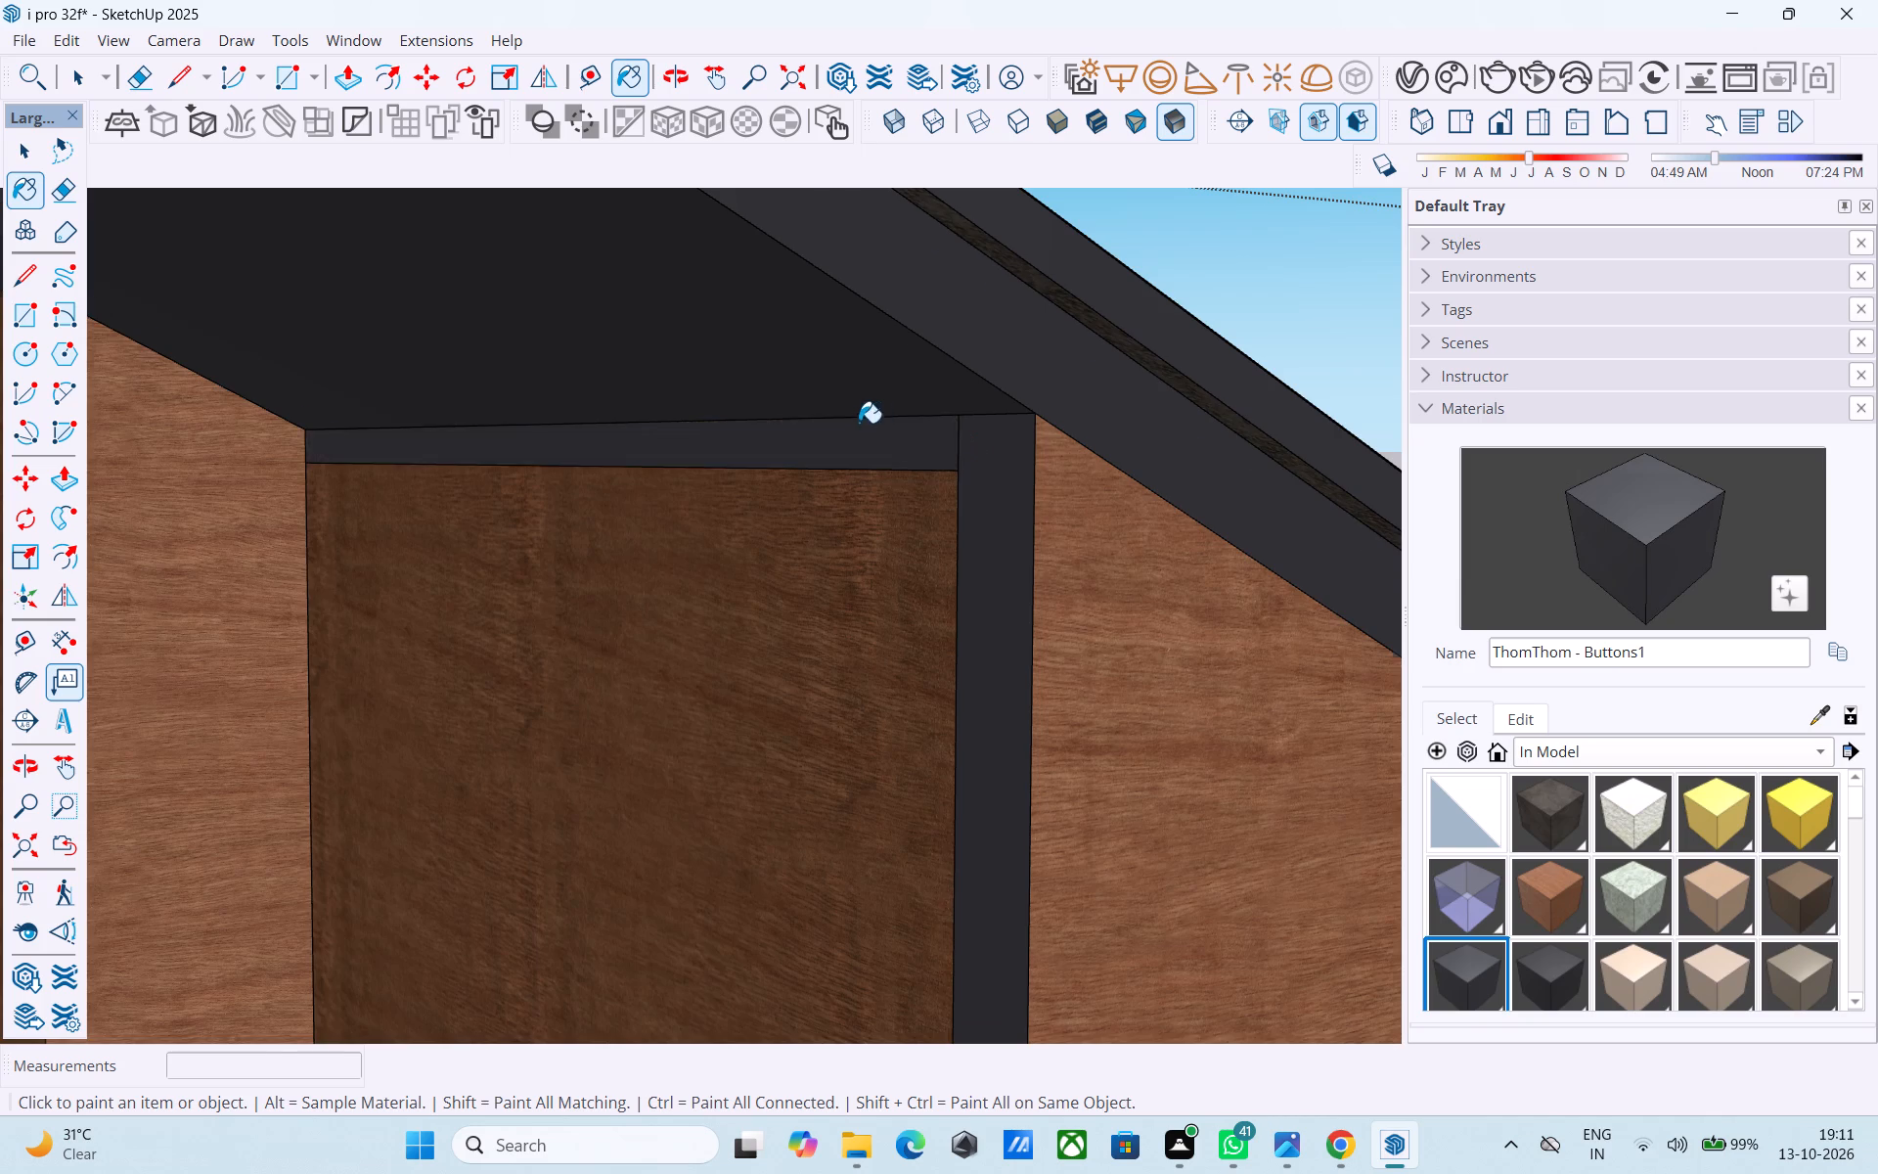
Paint the lowest step's underside, its long sloping fascia and its front lower fascia with ThomThom - Buttons1.
scroll(860, 421, "down", 15)
middle_click_drag(899, 660, 603, 567)
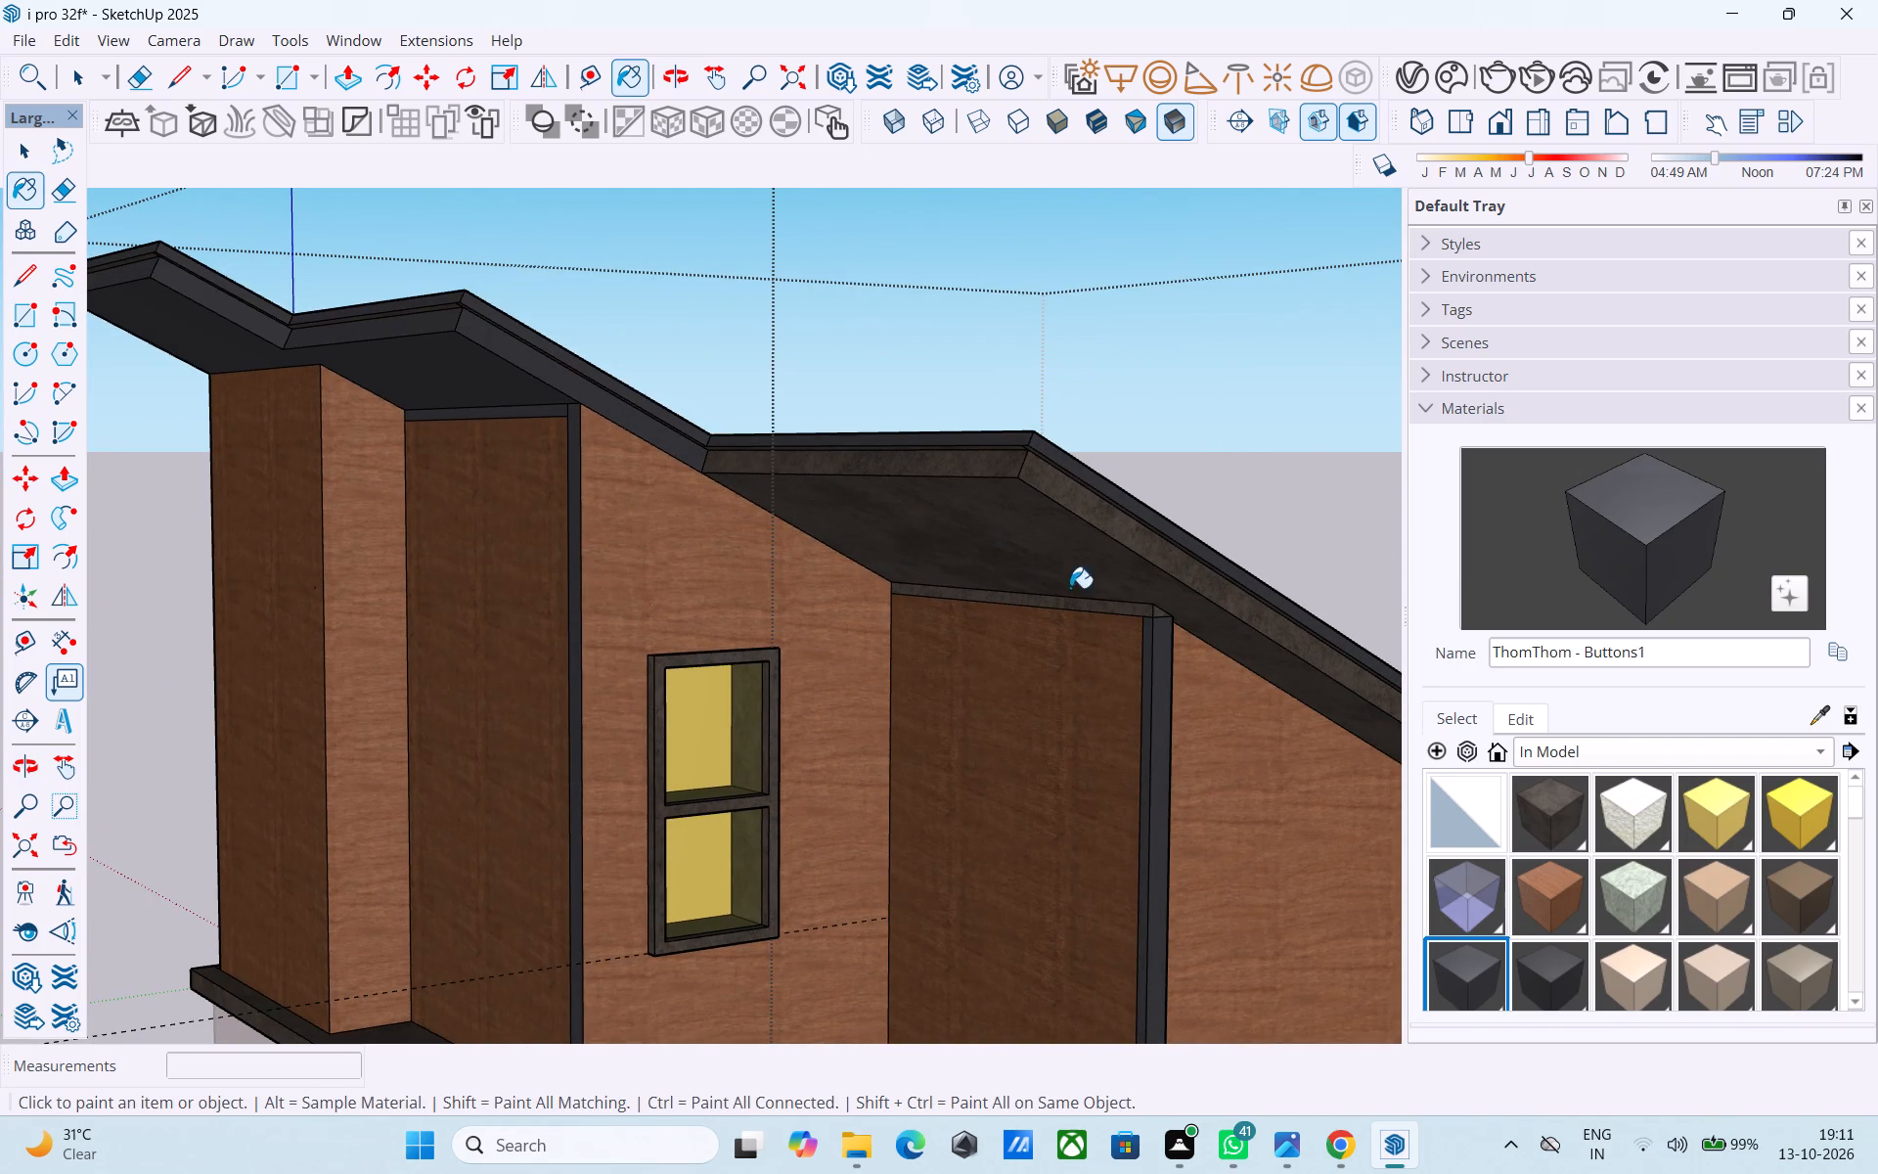
middle_click_drag(1072, 581, 947, 568, "shift")
scroll(957, 547, "up", 7)
left_click(932, 463)
left_click(951, 429)
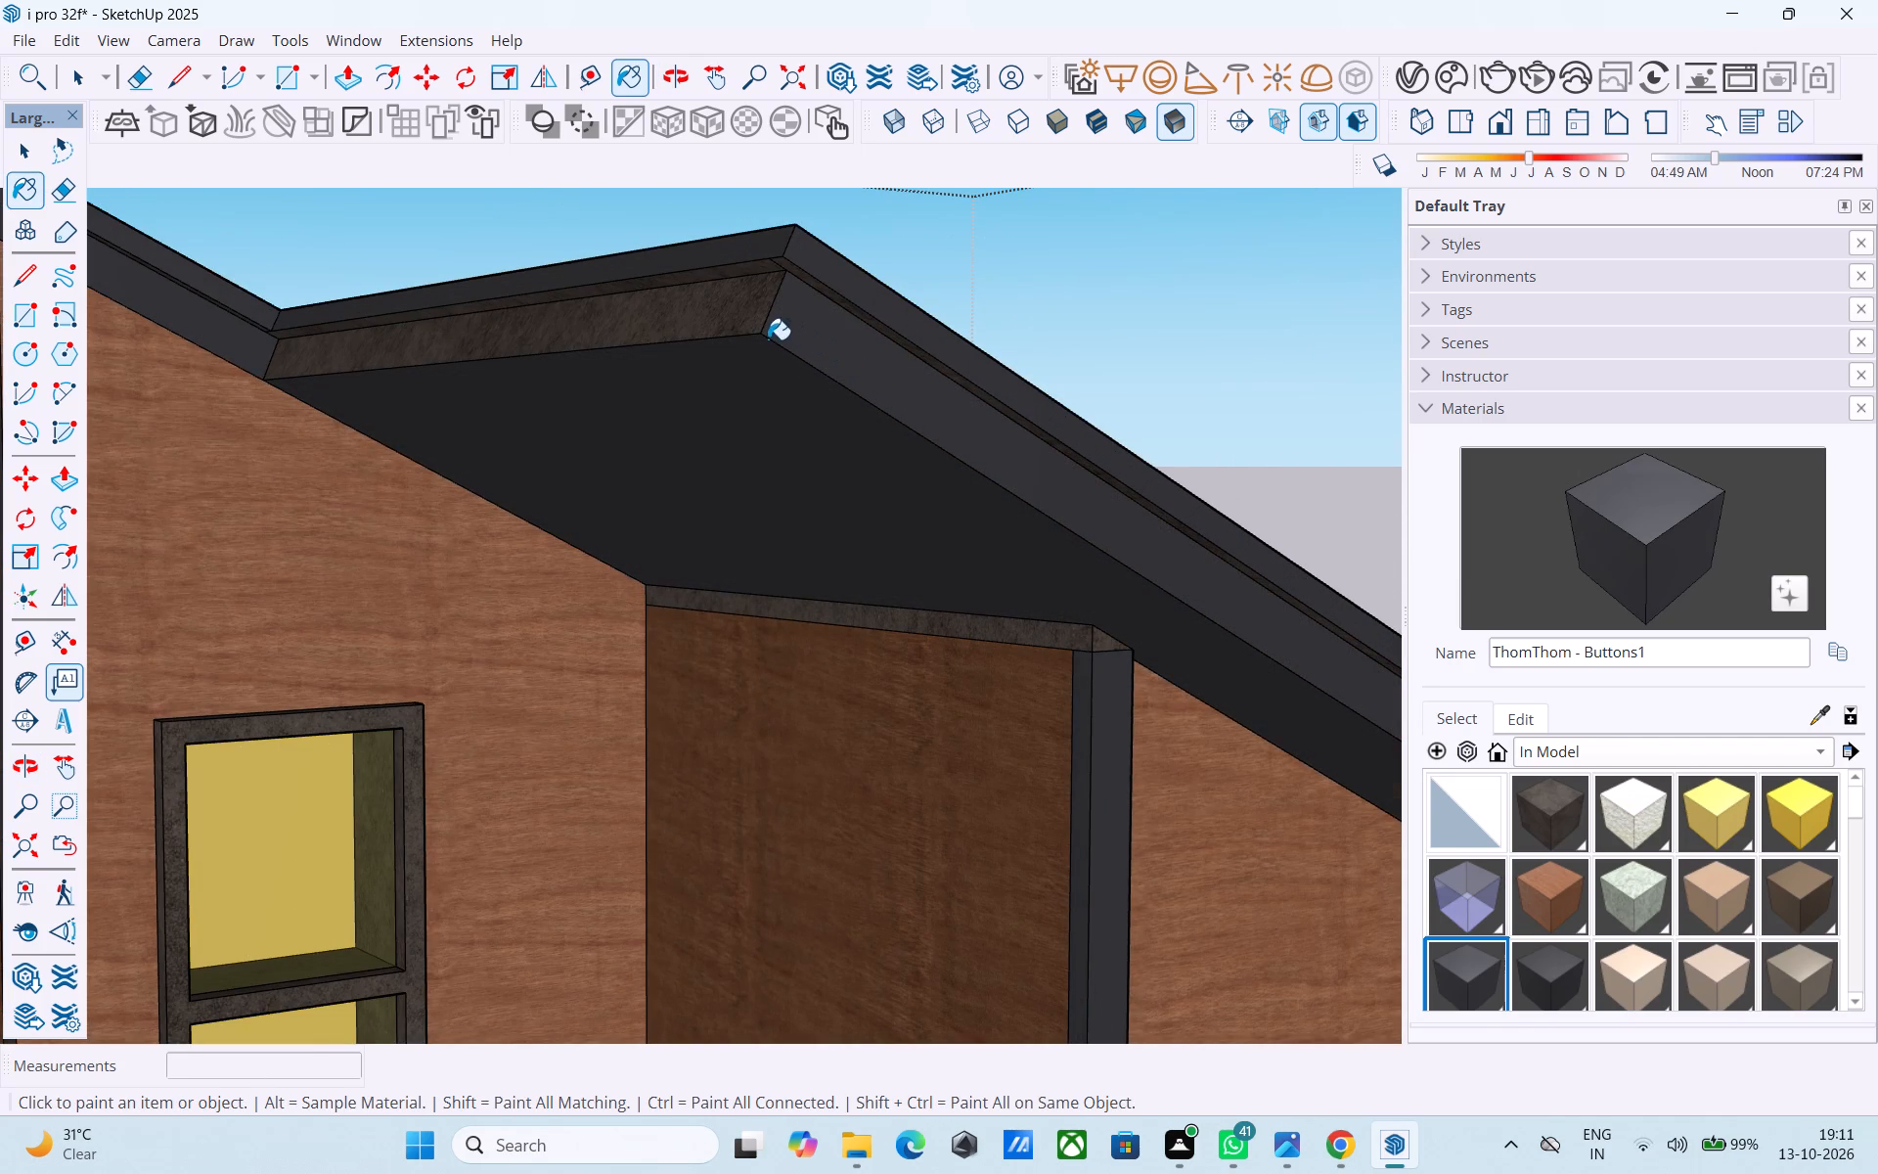
left_click(739, 321)
Paint the remaining beam faces above the recessed wall beside the corner post with ThomThom - Buttons1.
scroll(747, 307, "down", 5)
middle_click_drag(869, 472, 796, 368)
scroll(839, 376, "up", 9)
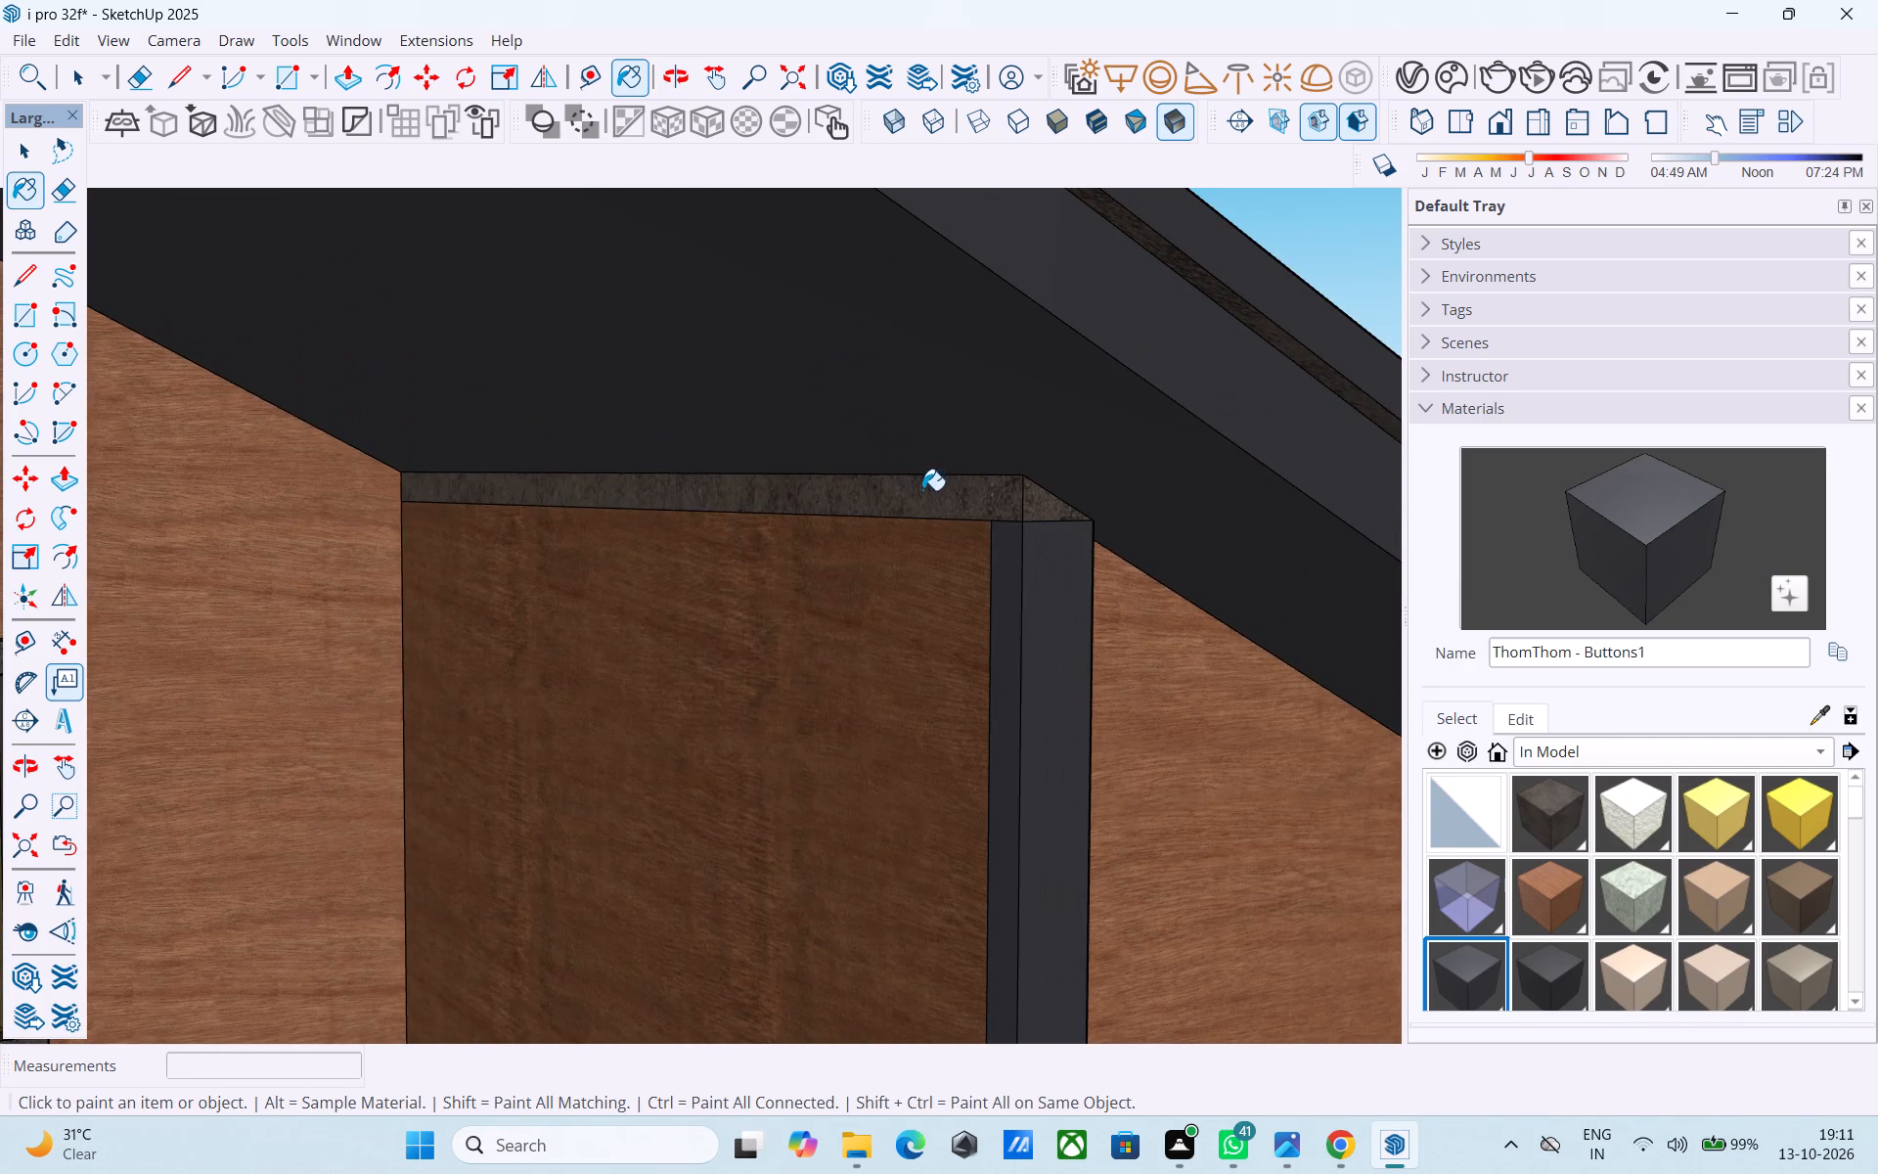
left_click(922, 490)
left_click(1035, 512)
scroll(837, 473, "down", 10)
scroll(822, 508, "up", 1)
scroll(822, 509, "down", 10)
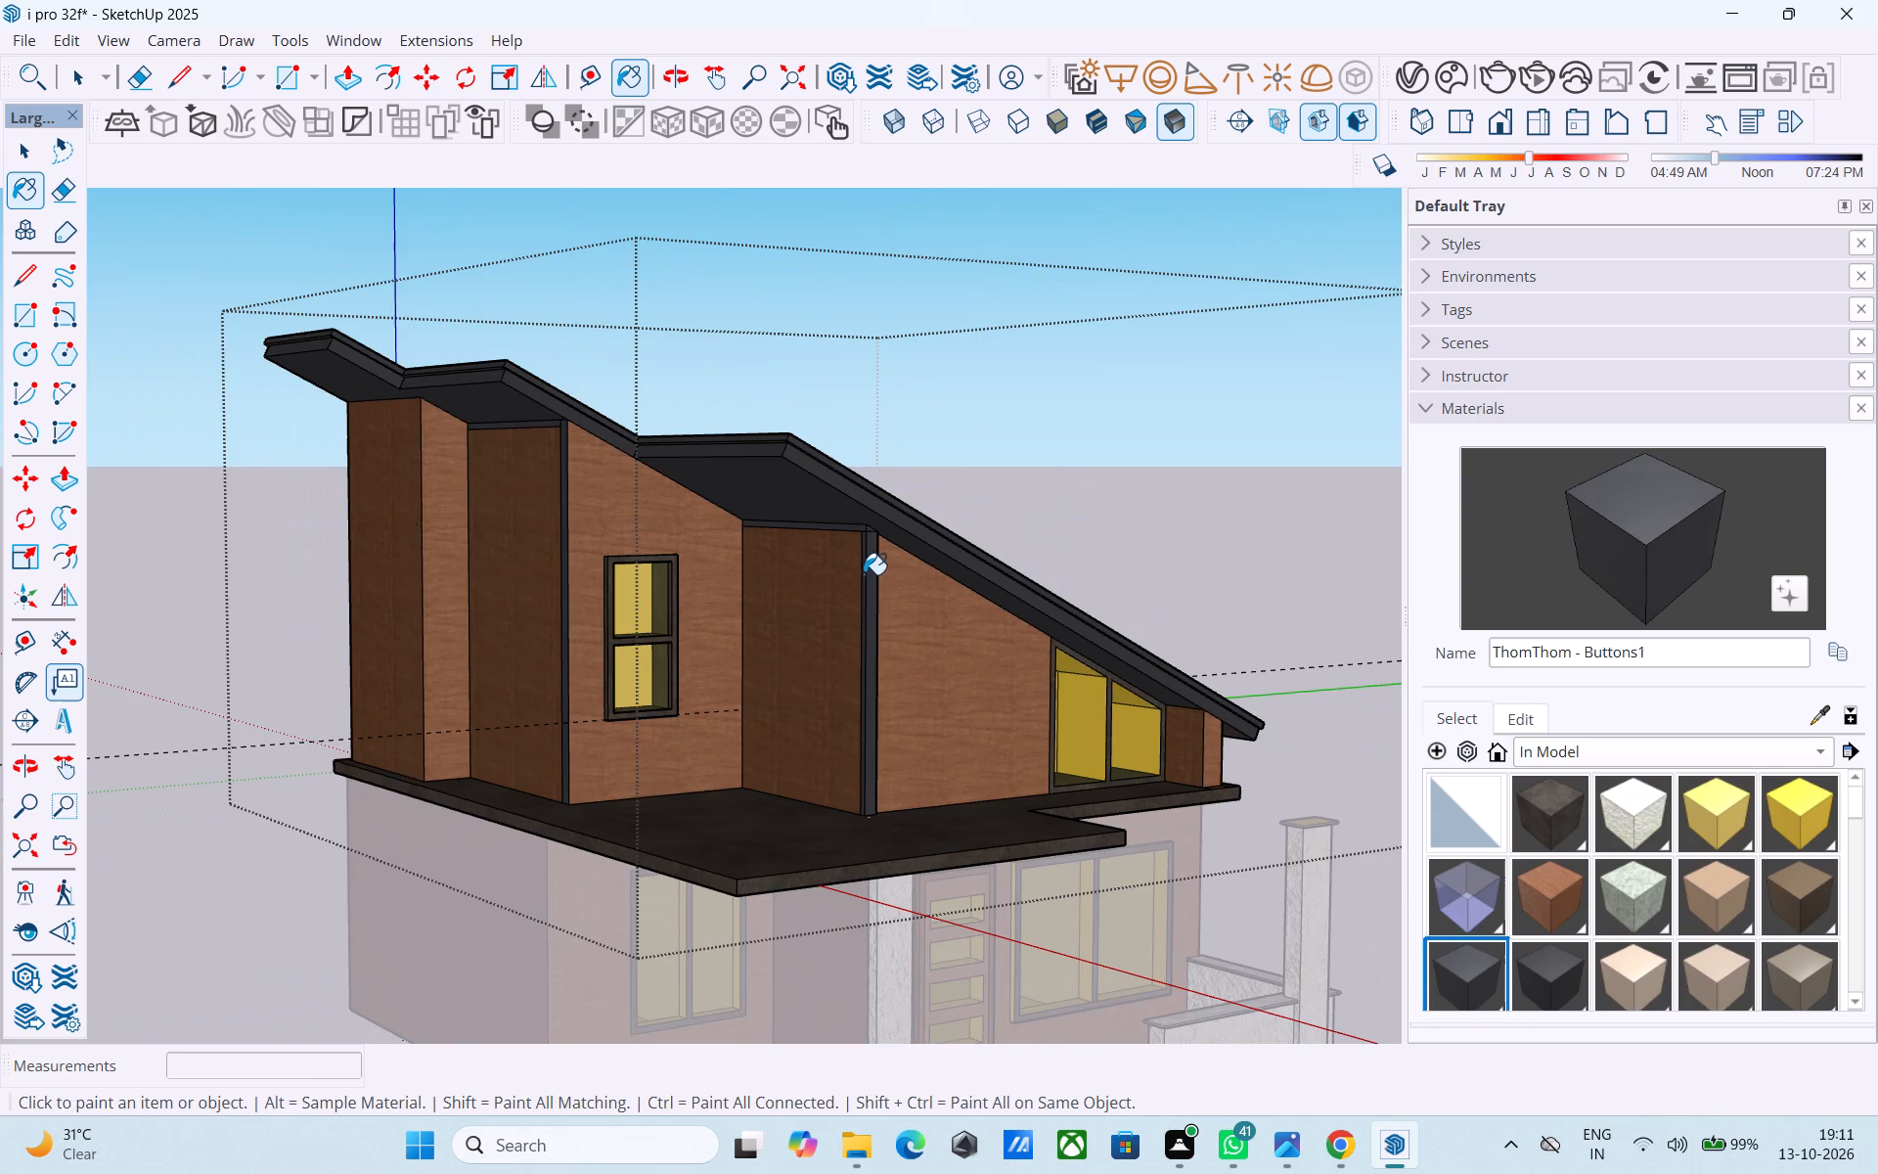
Paint the top face and outer edges of the slab between the two storeys with ThomThom - Buttons1.
middle_click_drag(1191, 654, 1042, 443)
scroll(660, 791, "up", 3)
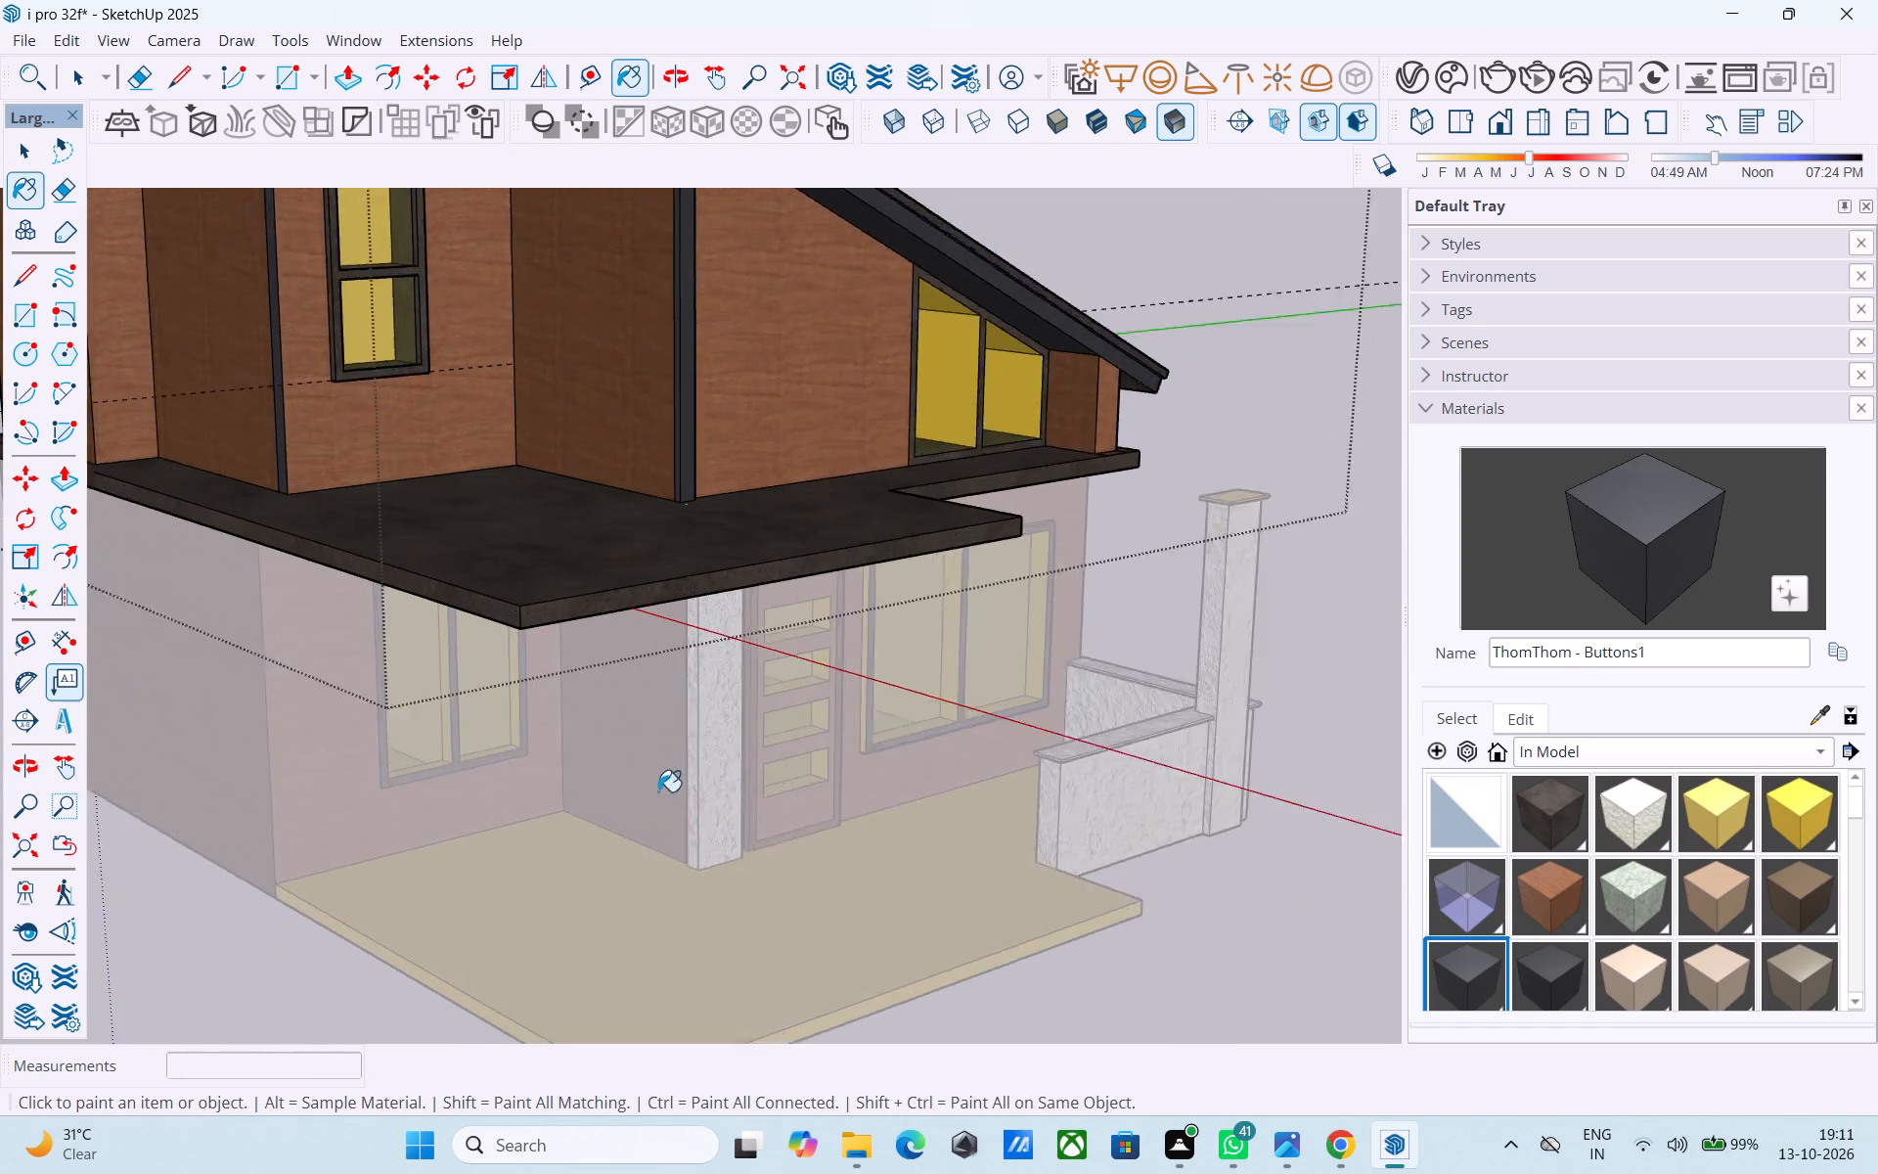
scroll(658, 791, "up", 2)
left_click(590, 498)
scroll(604, 512, "down", 4)
left_click_drag(537, 499, 541, 482)
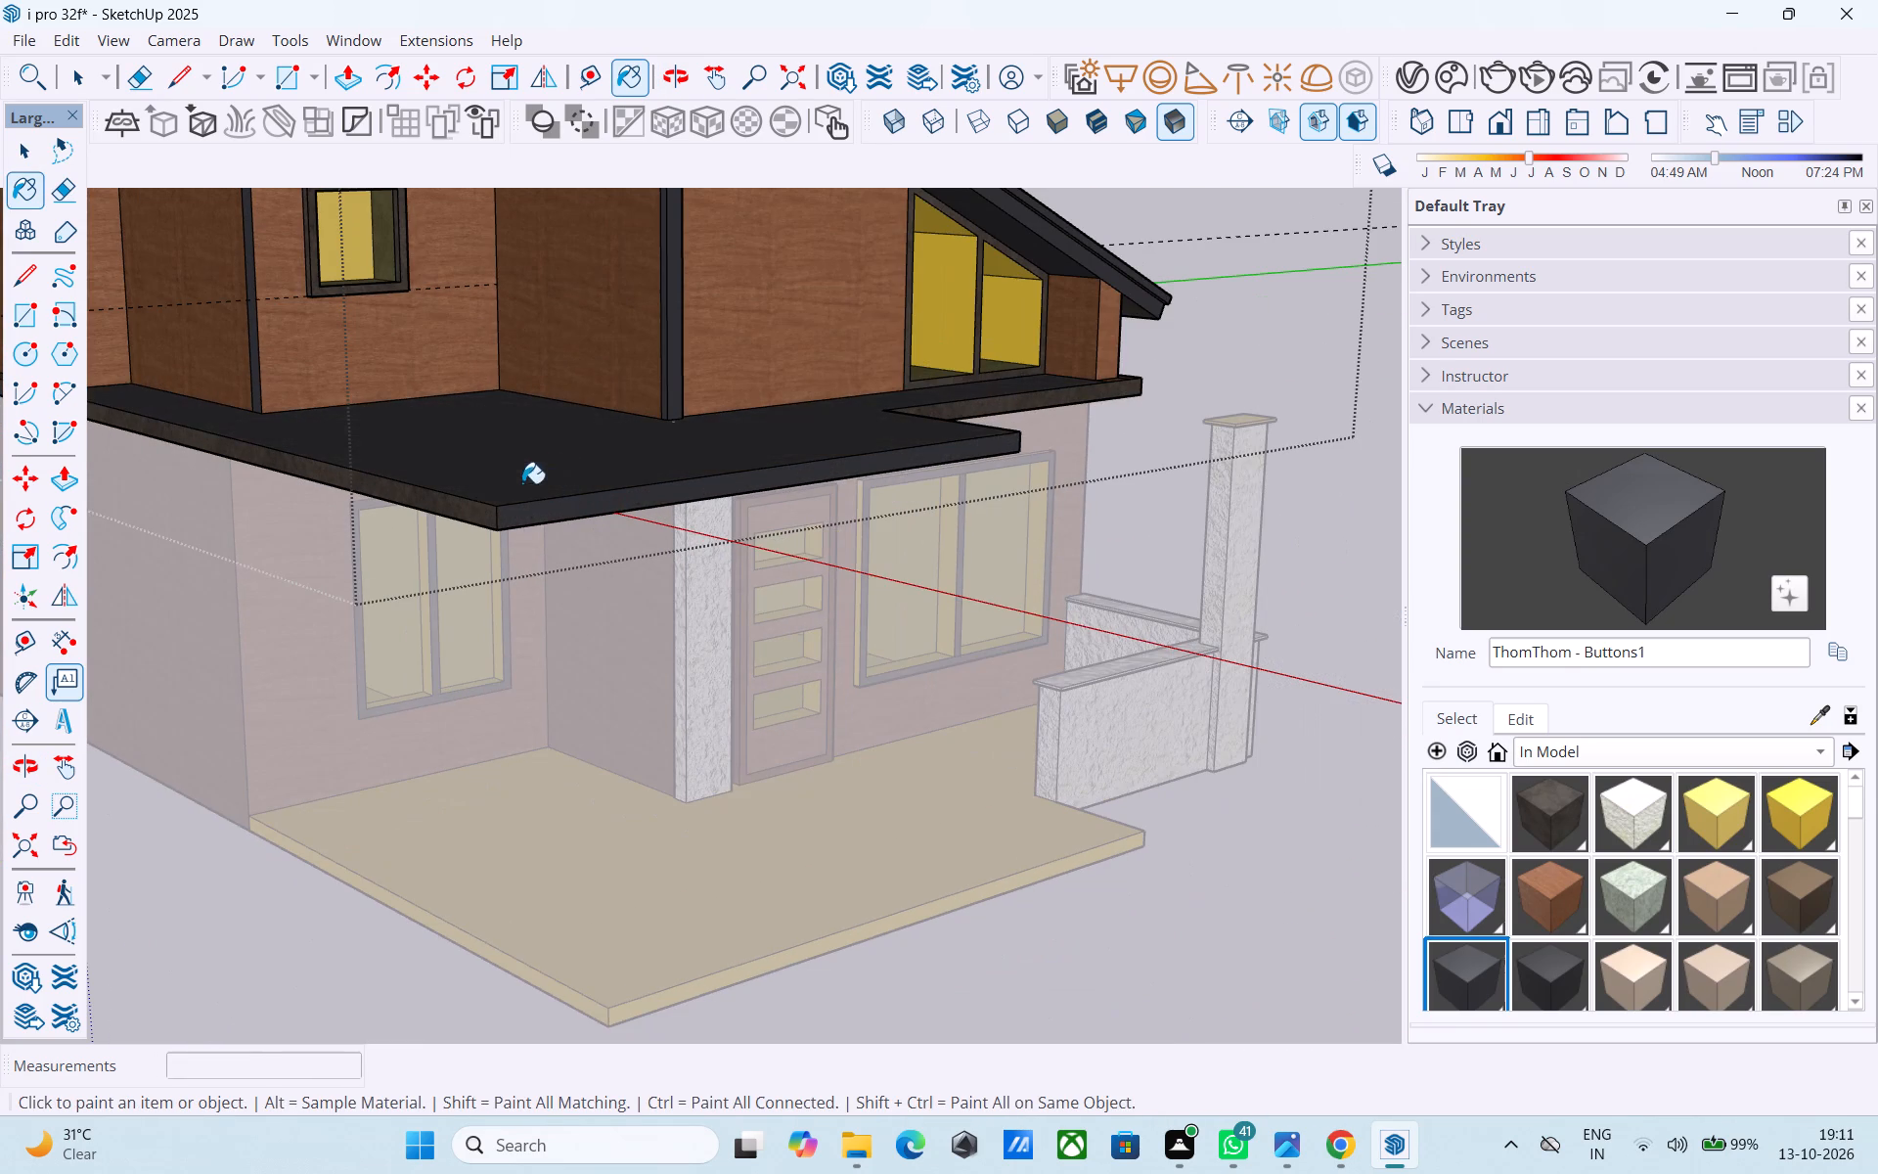
left_click(469, 505)
scroll(547, 516, "down", 3)
middle_click_drag(672, 570, 427, 574, "shift")
scroll(786, 551, "up", 8)
left_click(868, 478)
left_click(924, 440)
scroll(538, 458, "down", 11)
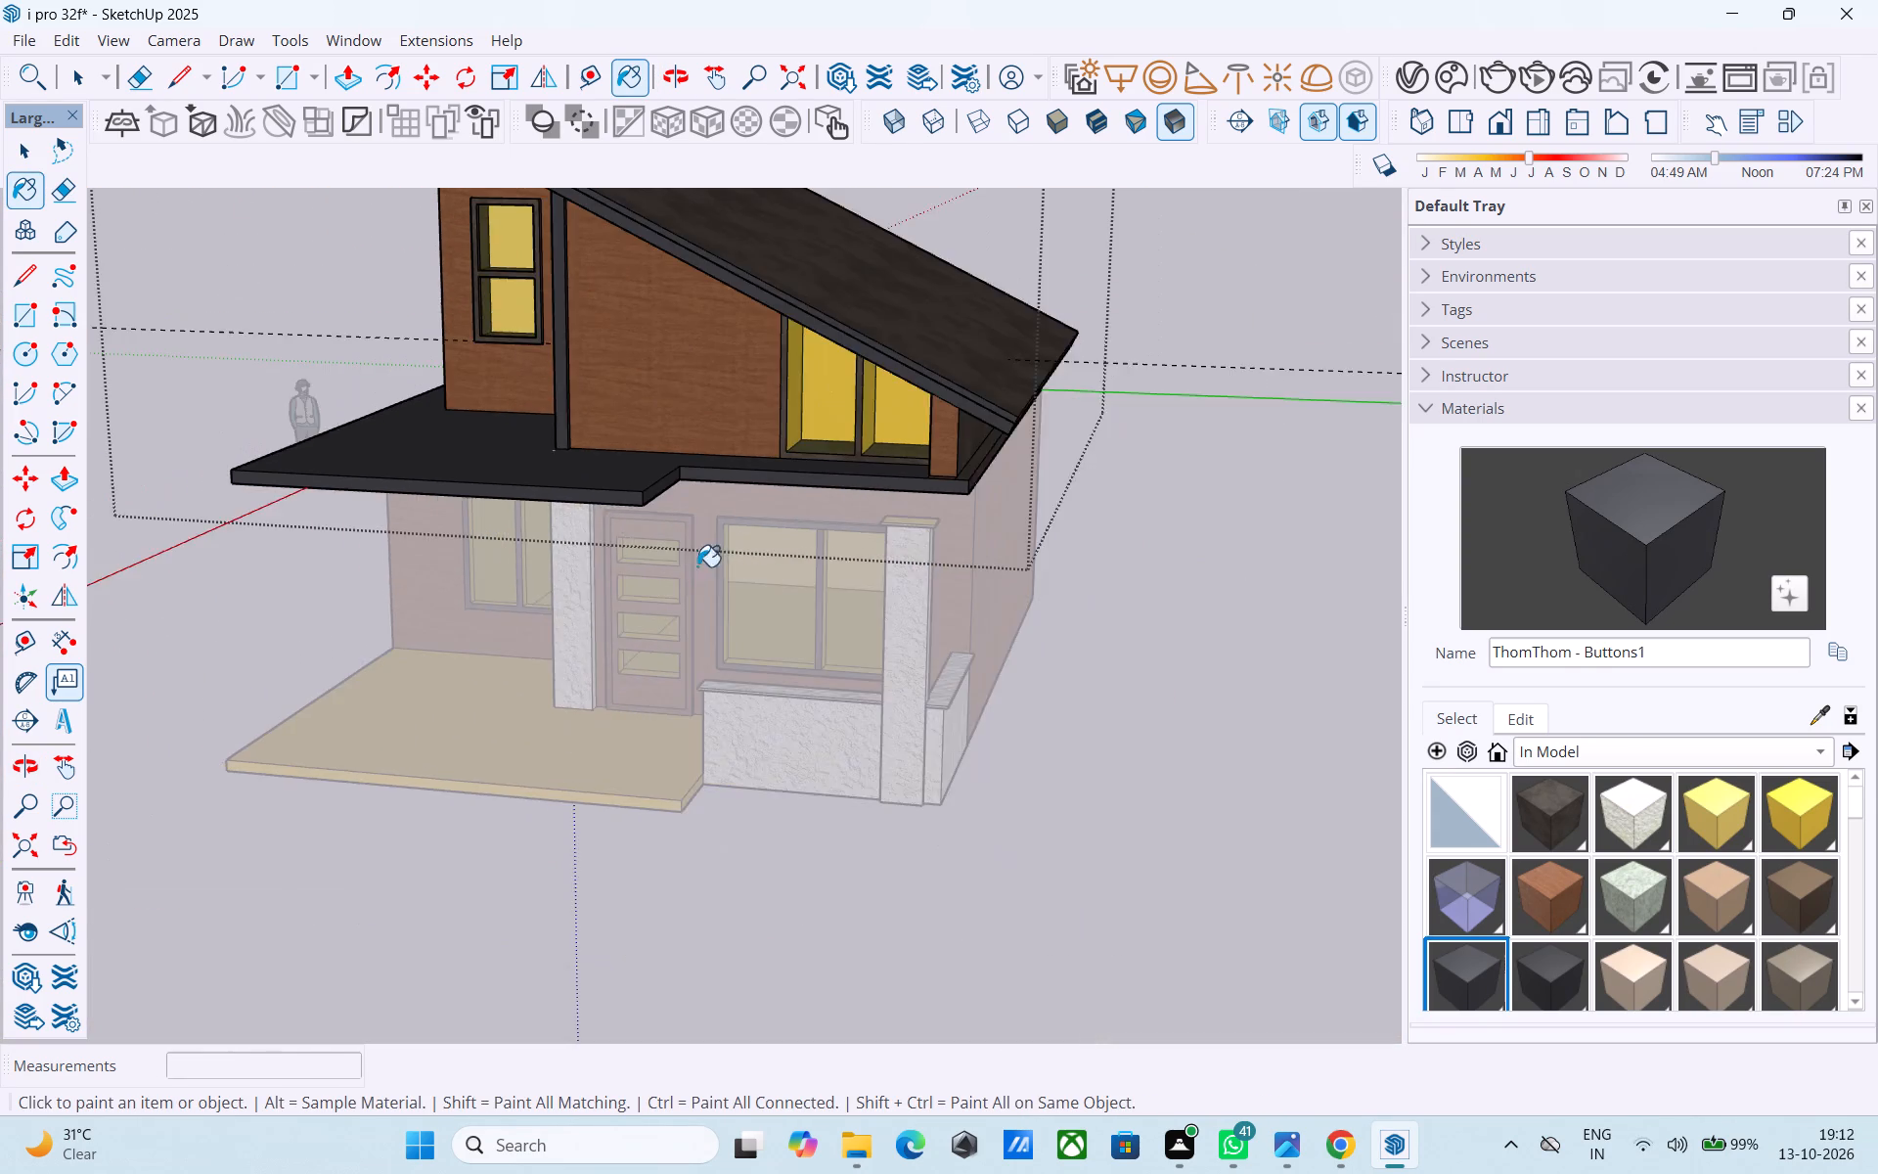
Paint the sloped roof's top surface with ThomThom - Buttons1 and close the upper-floor group.
middle_click_drag(865, 556, 561, 609, "shift")
left_click(705, 426)
scroll(534, 534, "down", 3)
middle_click_drag(522, 593, 944, 540)
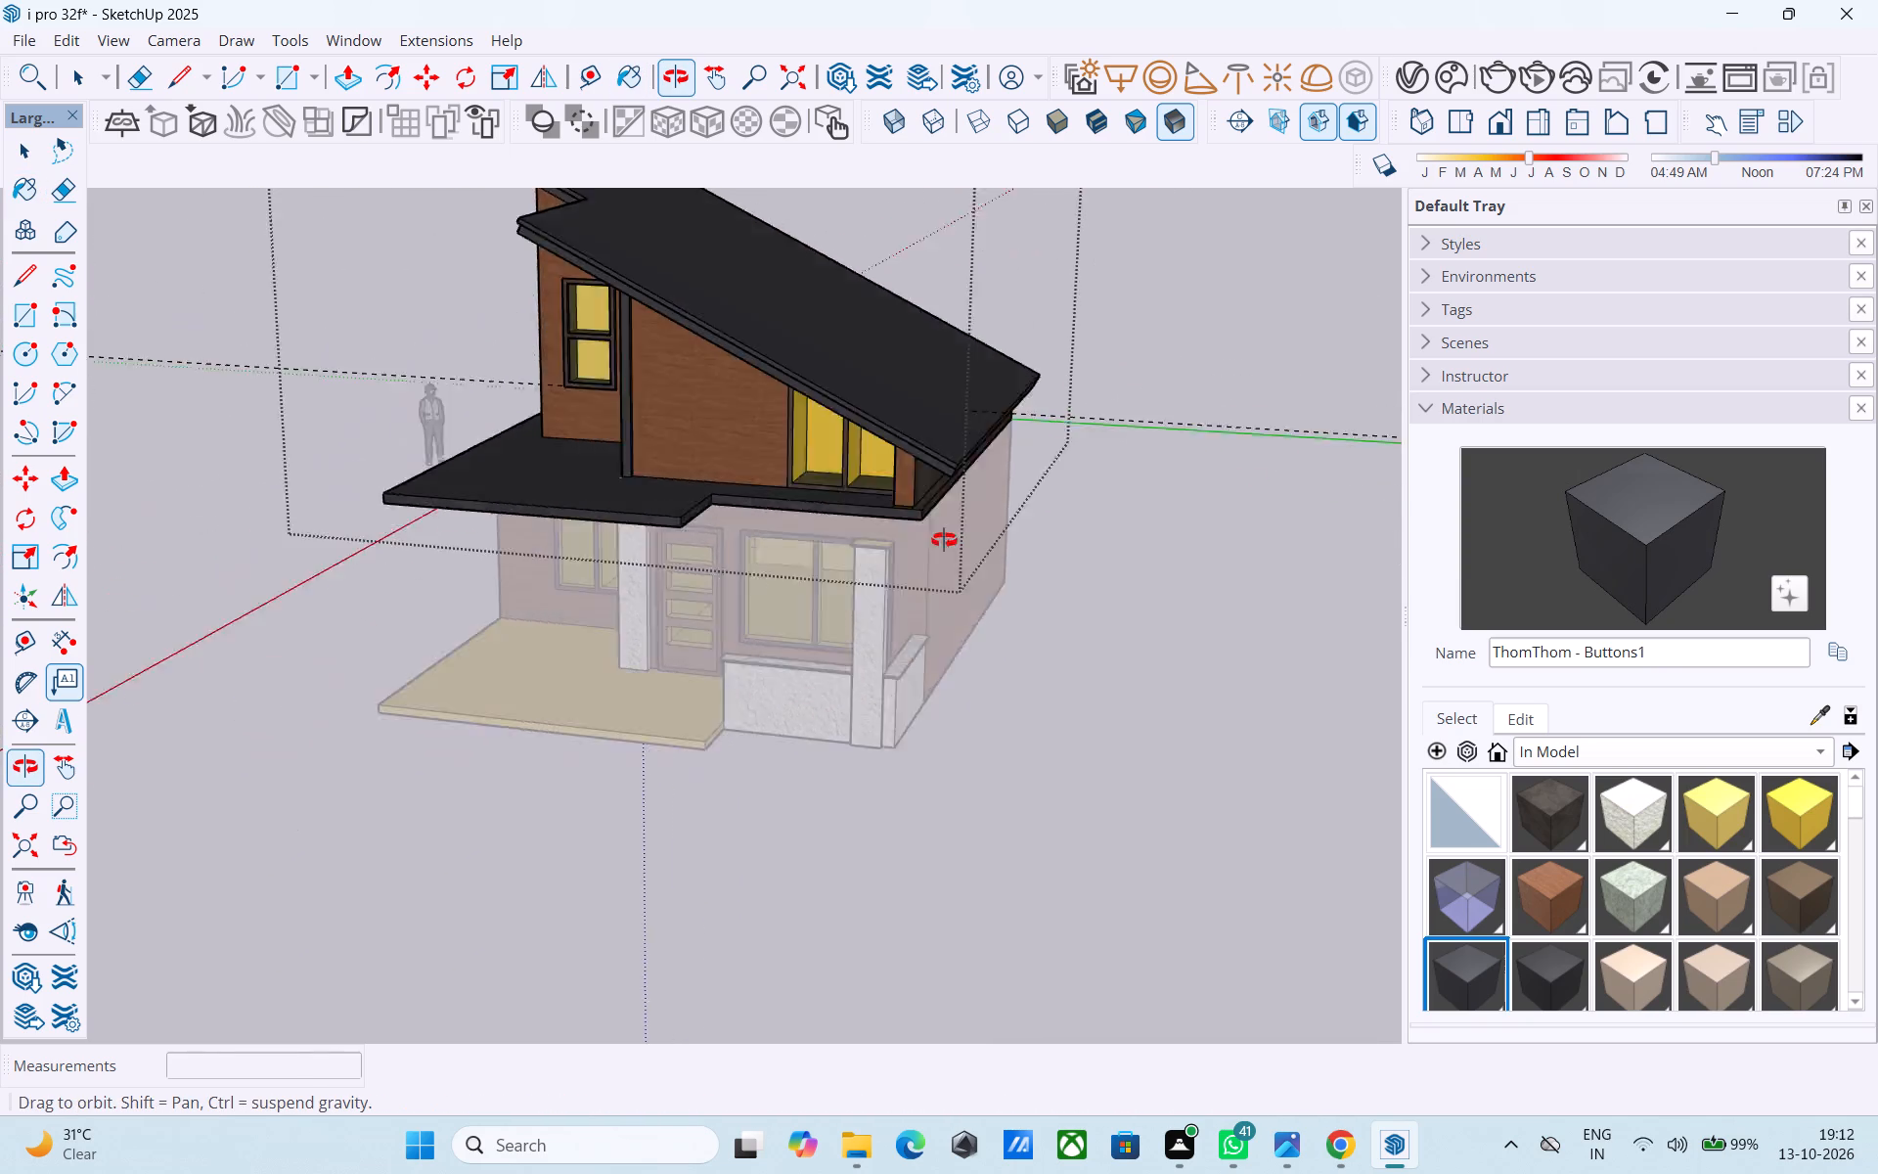
middle_click_drag(944, 540, 910, 624)
key("space")
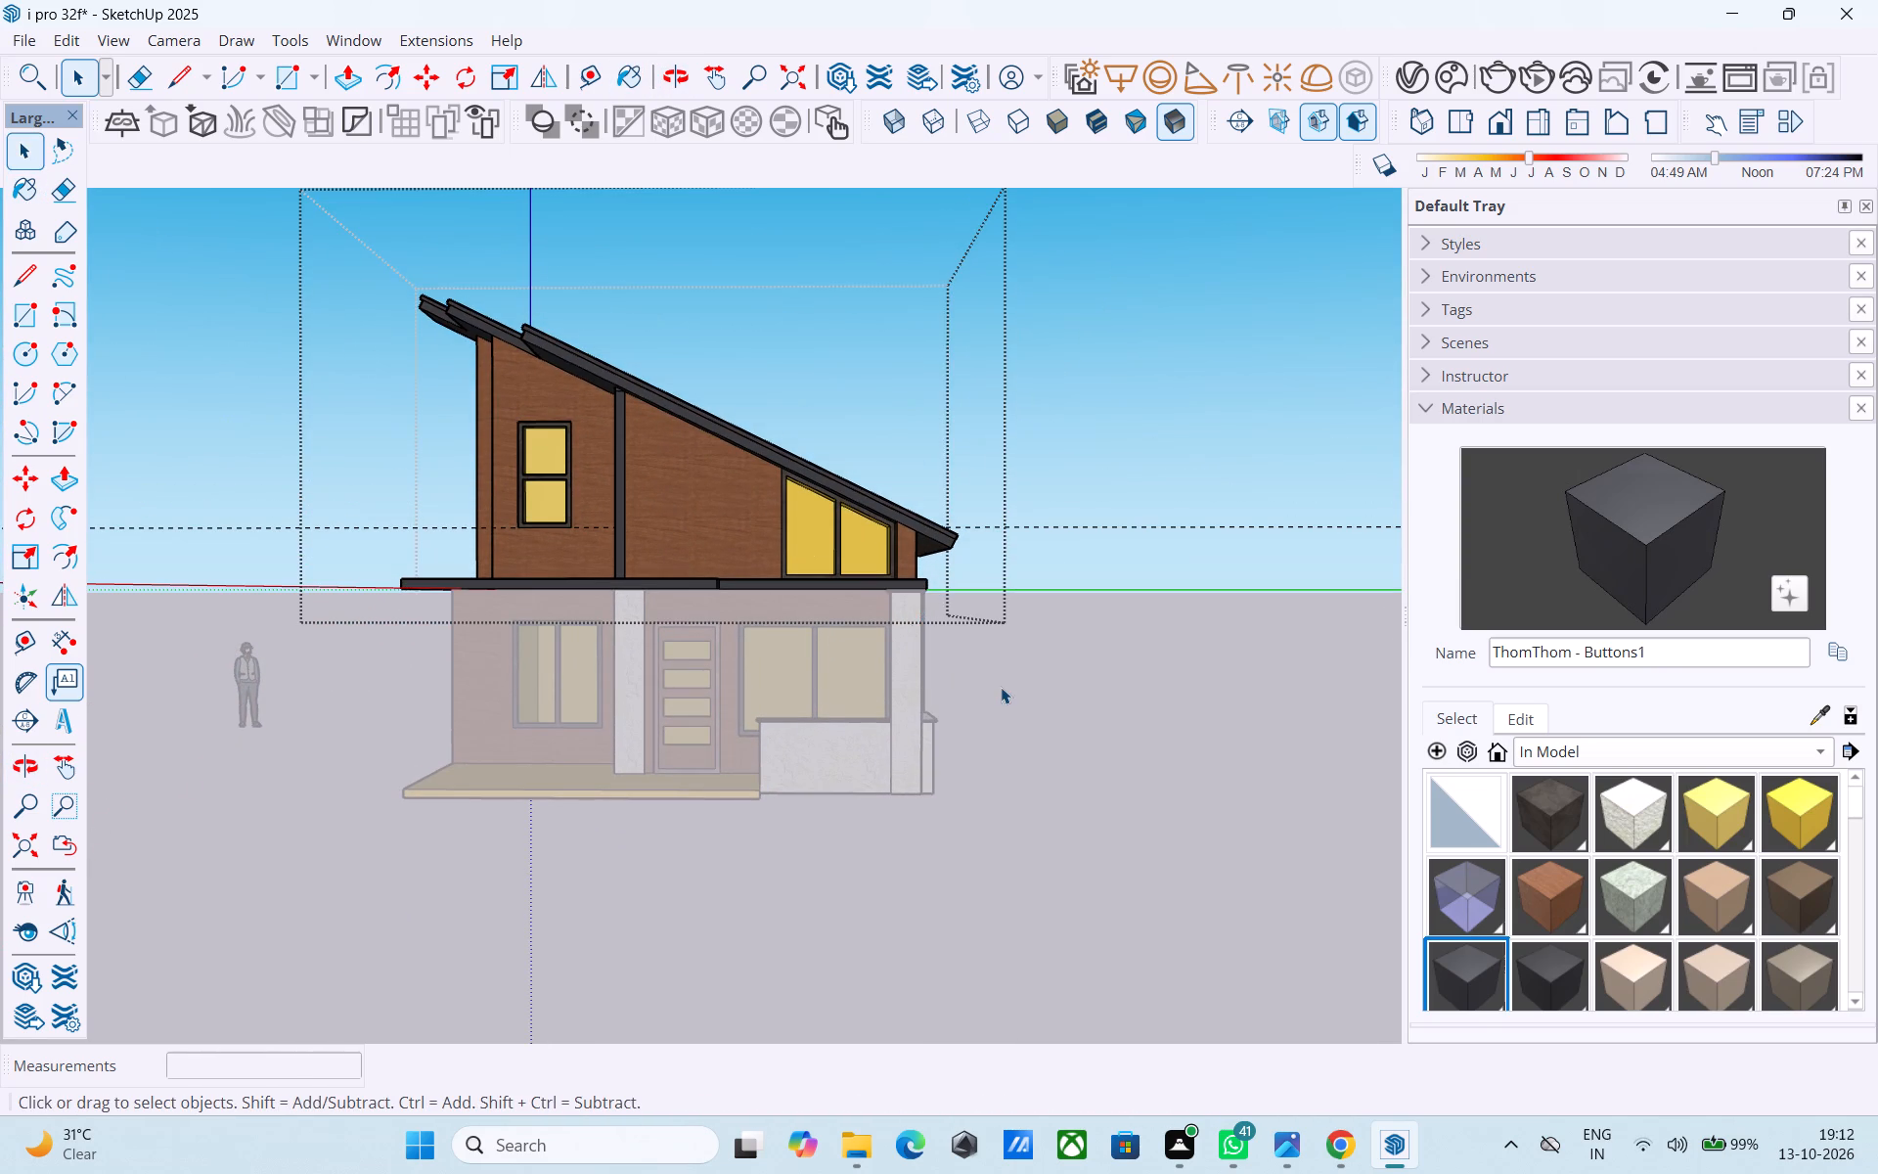
left_click(1001, 687)
In the ground-floor group, paint the door frame and both front window frames with ThomThom - Buttons1.
scroll(727, 726, "up", 5)
double_click(639, 610)
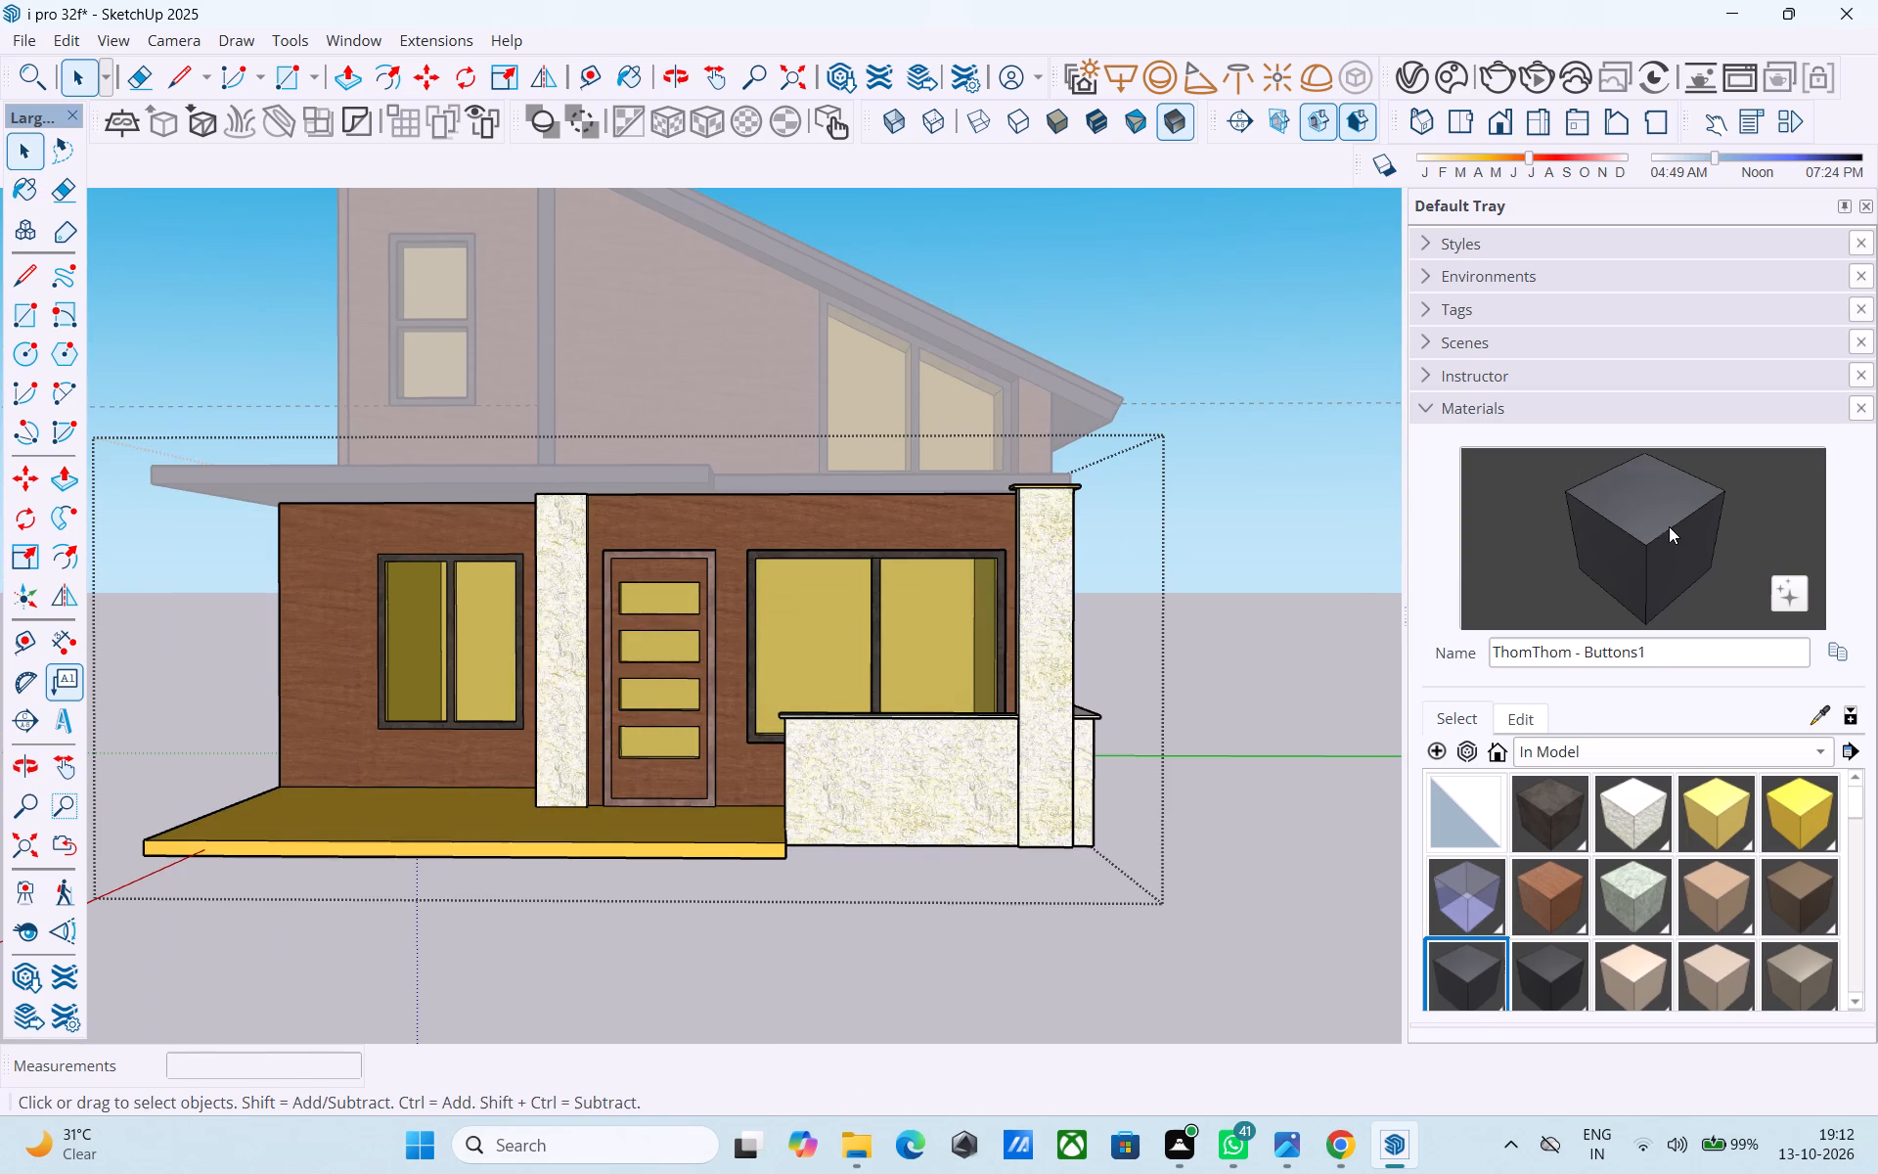
left_click(1669, 526)
scroll(757, 671, "up", 11)
left_click(691, 647)
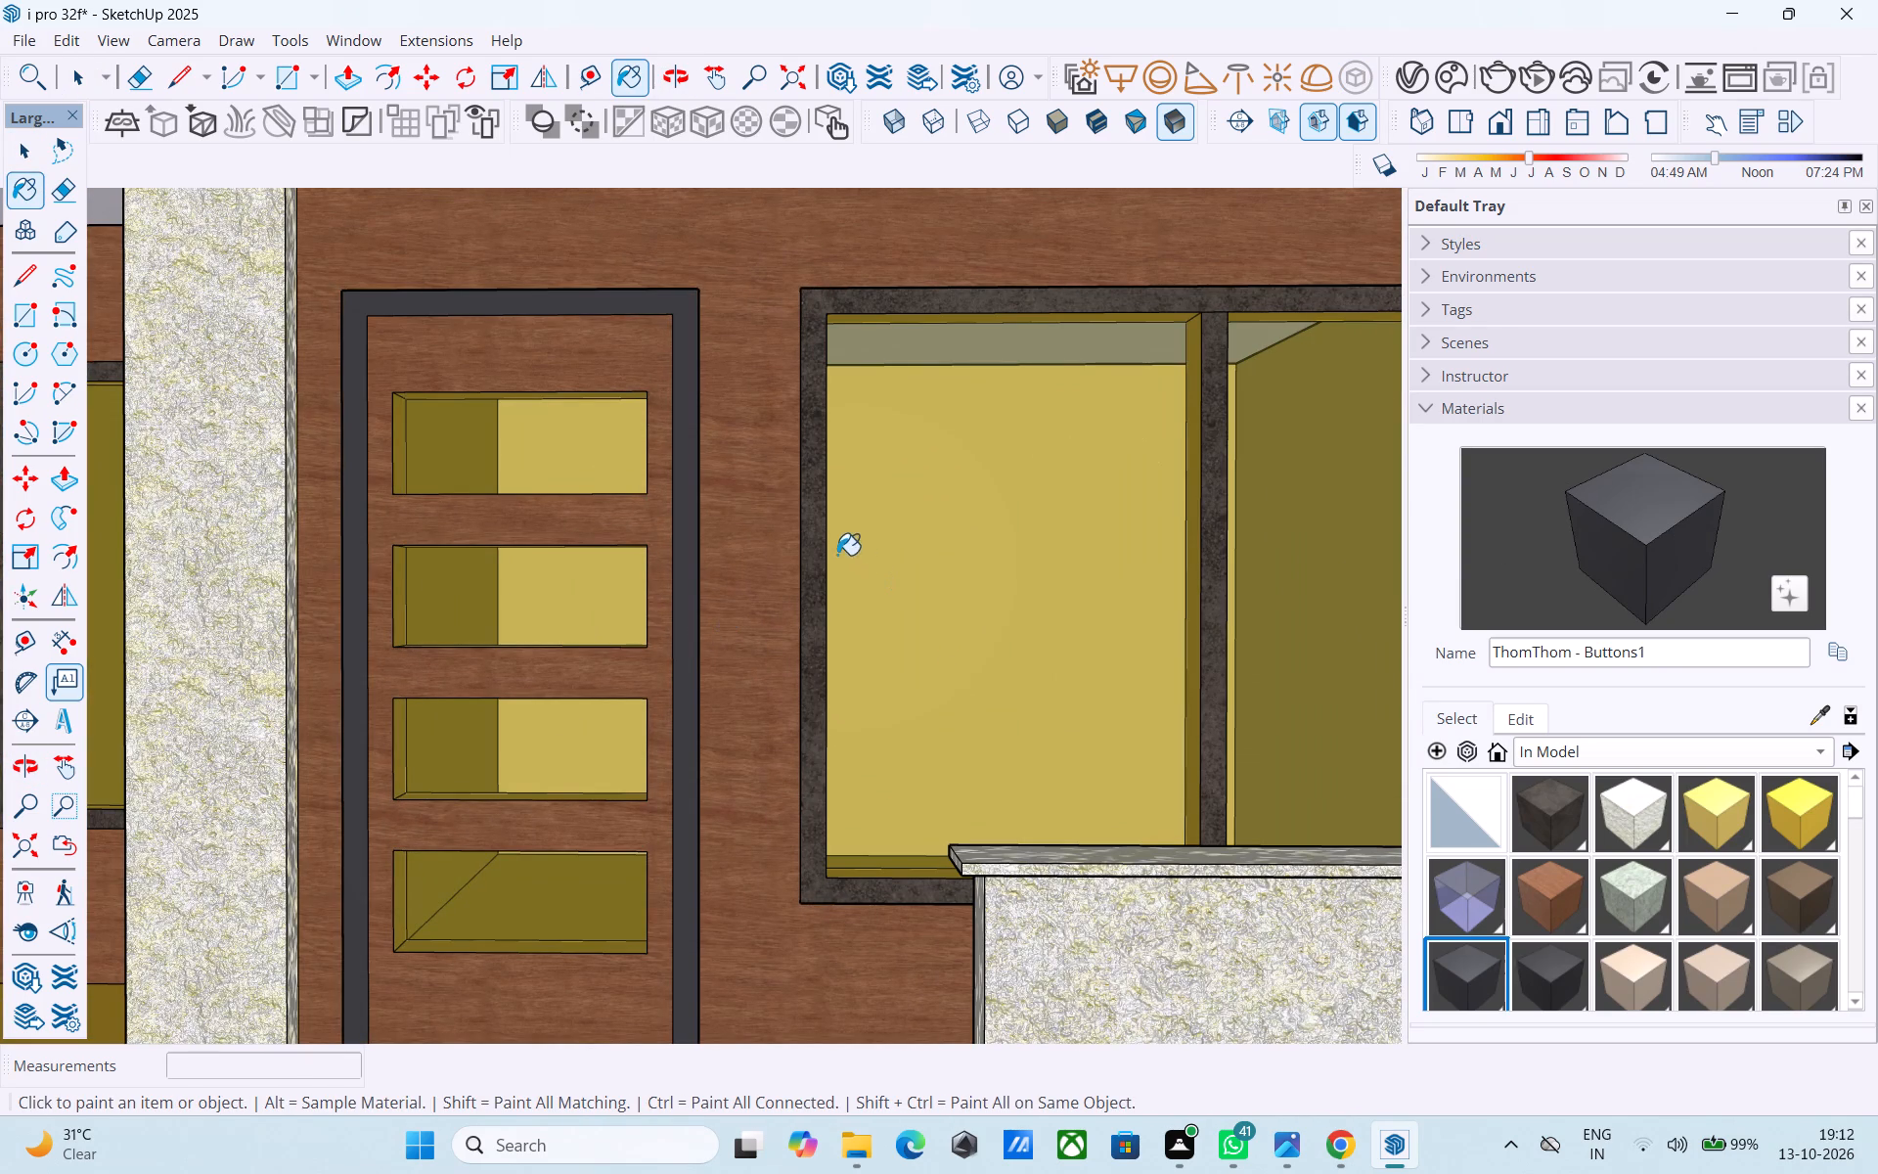
left_click(819, 546)
middle_click_drag(459, 605, 1286, 594, "shift")
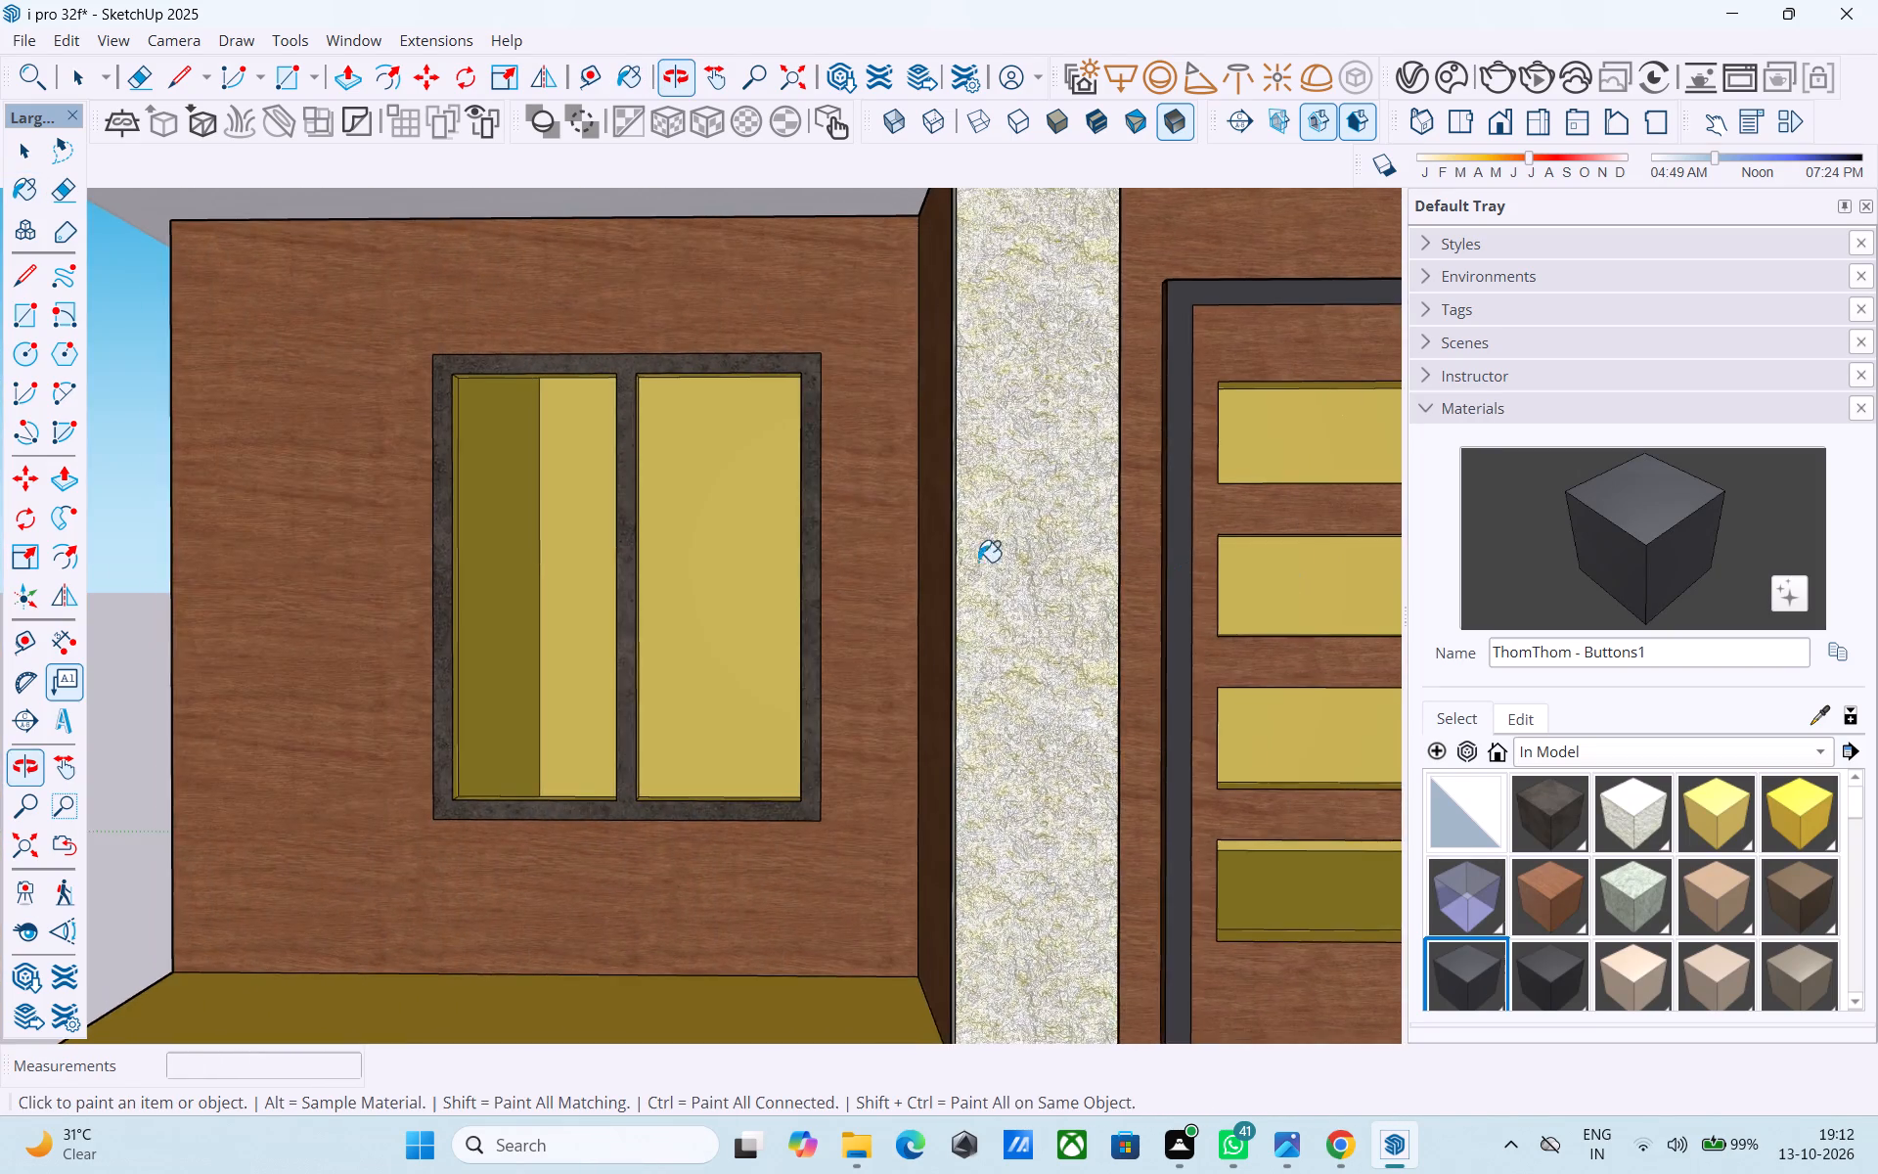
scroll(734, 450, "up", 7)
left_click(670, 298)
scroll(683, 353, "down", 2)
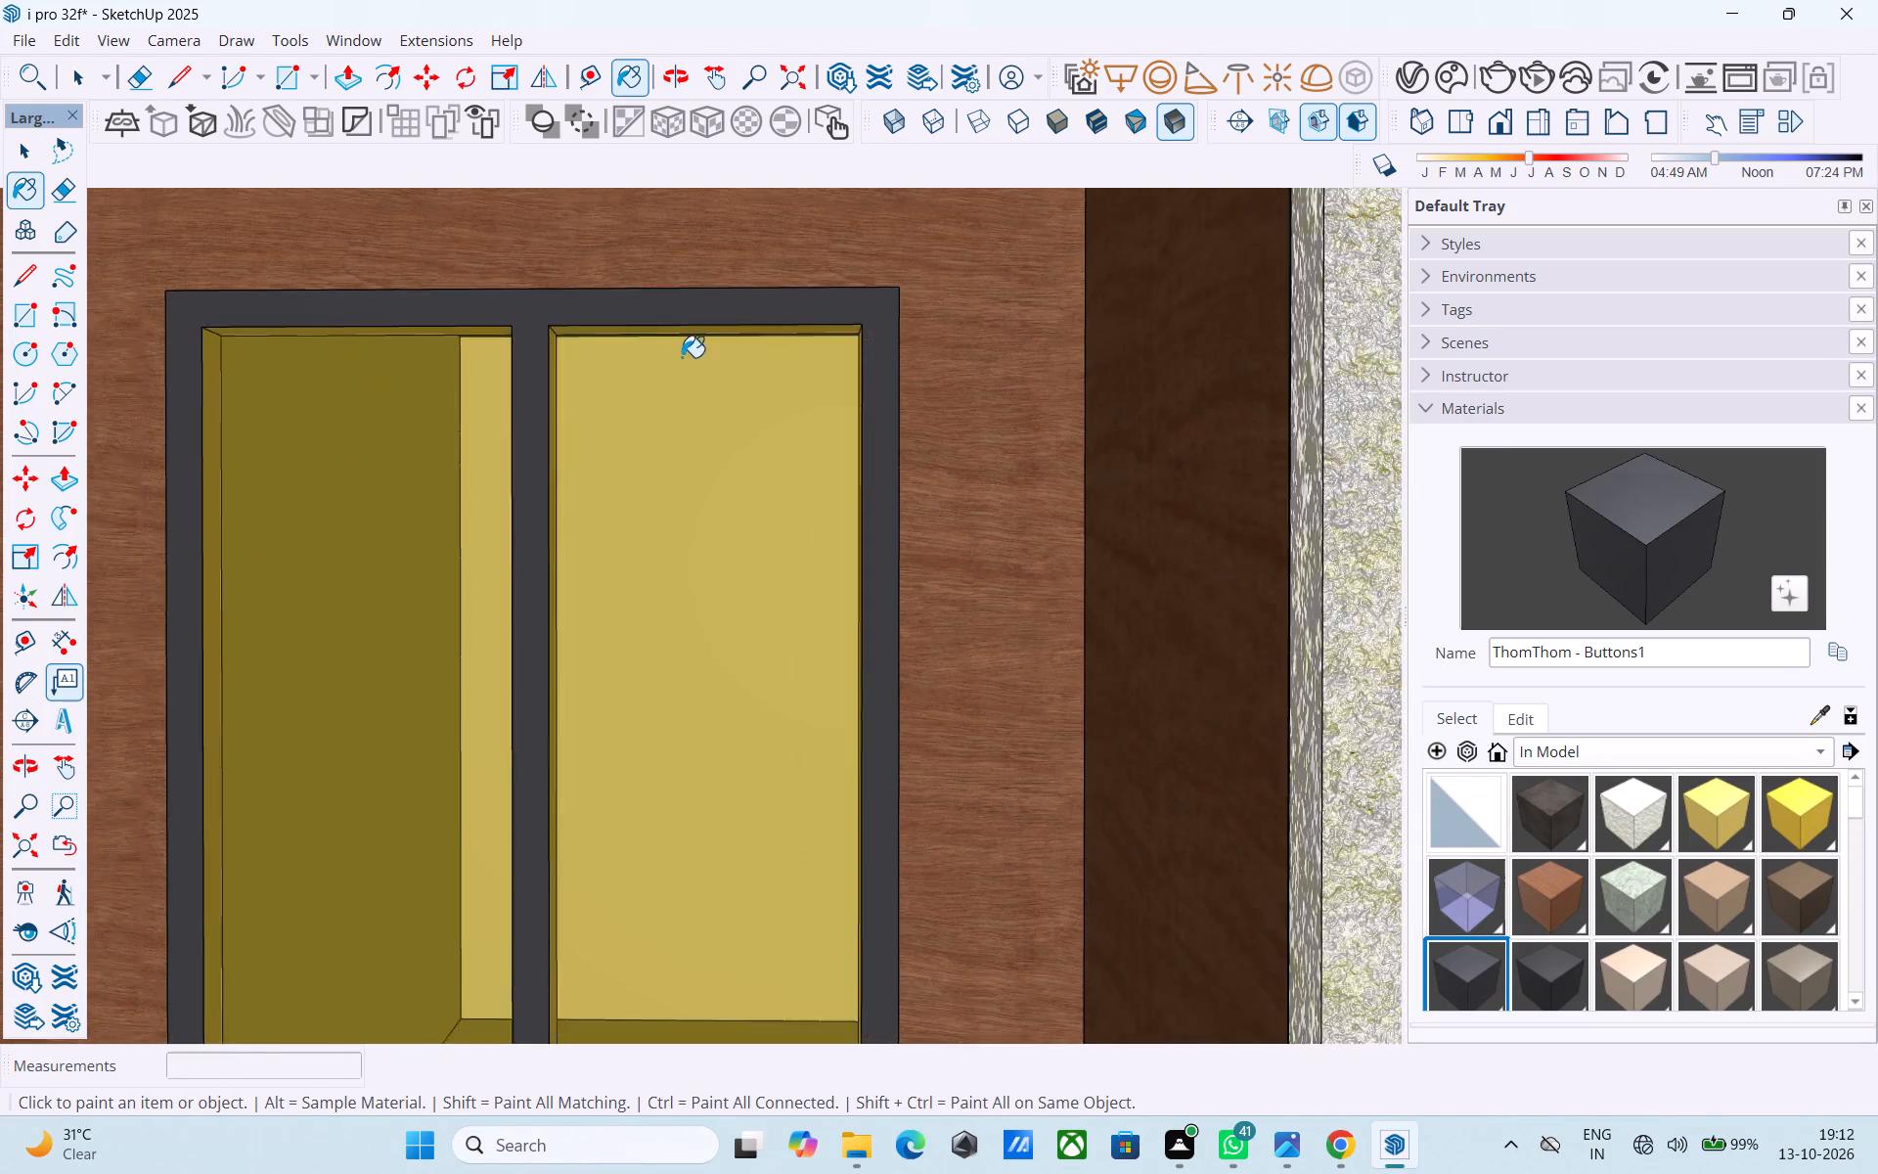
scroll(682, 357, "down", 3)
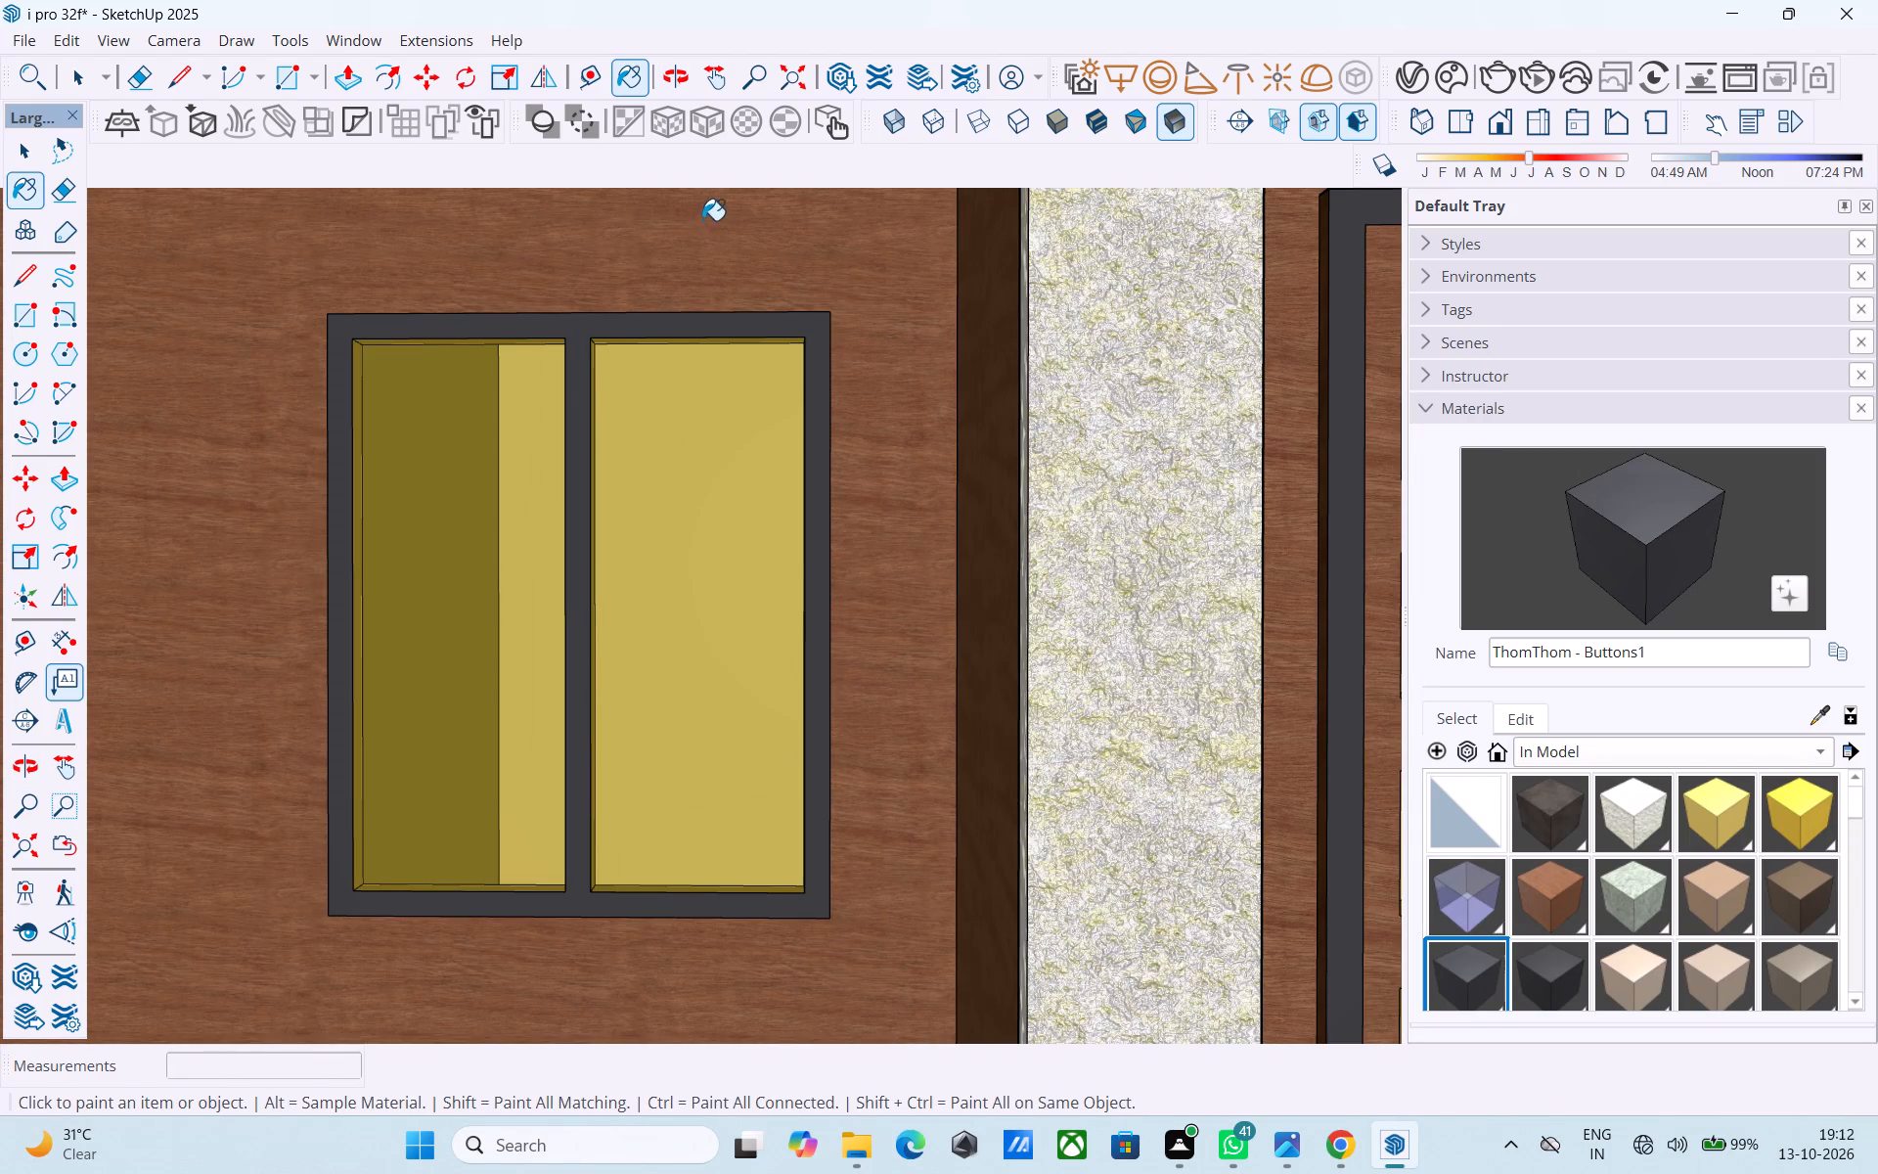
scroll(781, 537, "down", 20)
scroll(781, 537, "down", 4)
key("space")
left_click_drag(872, 621, 887, 617)
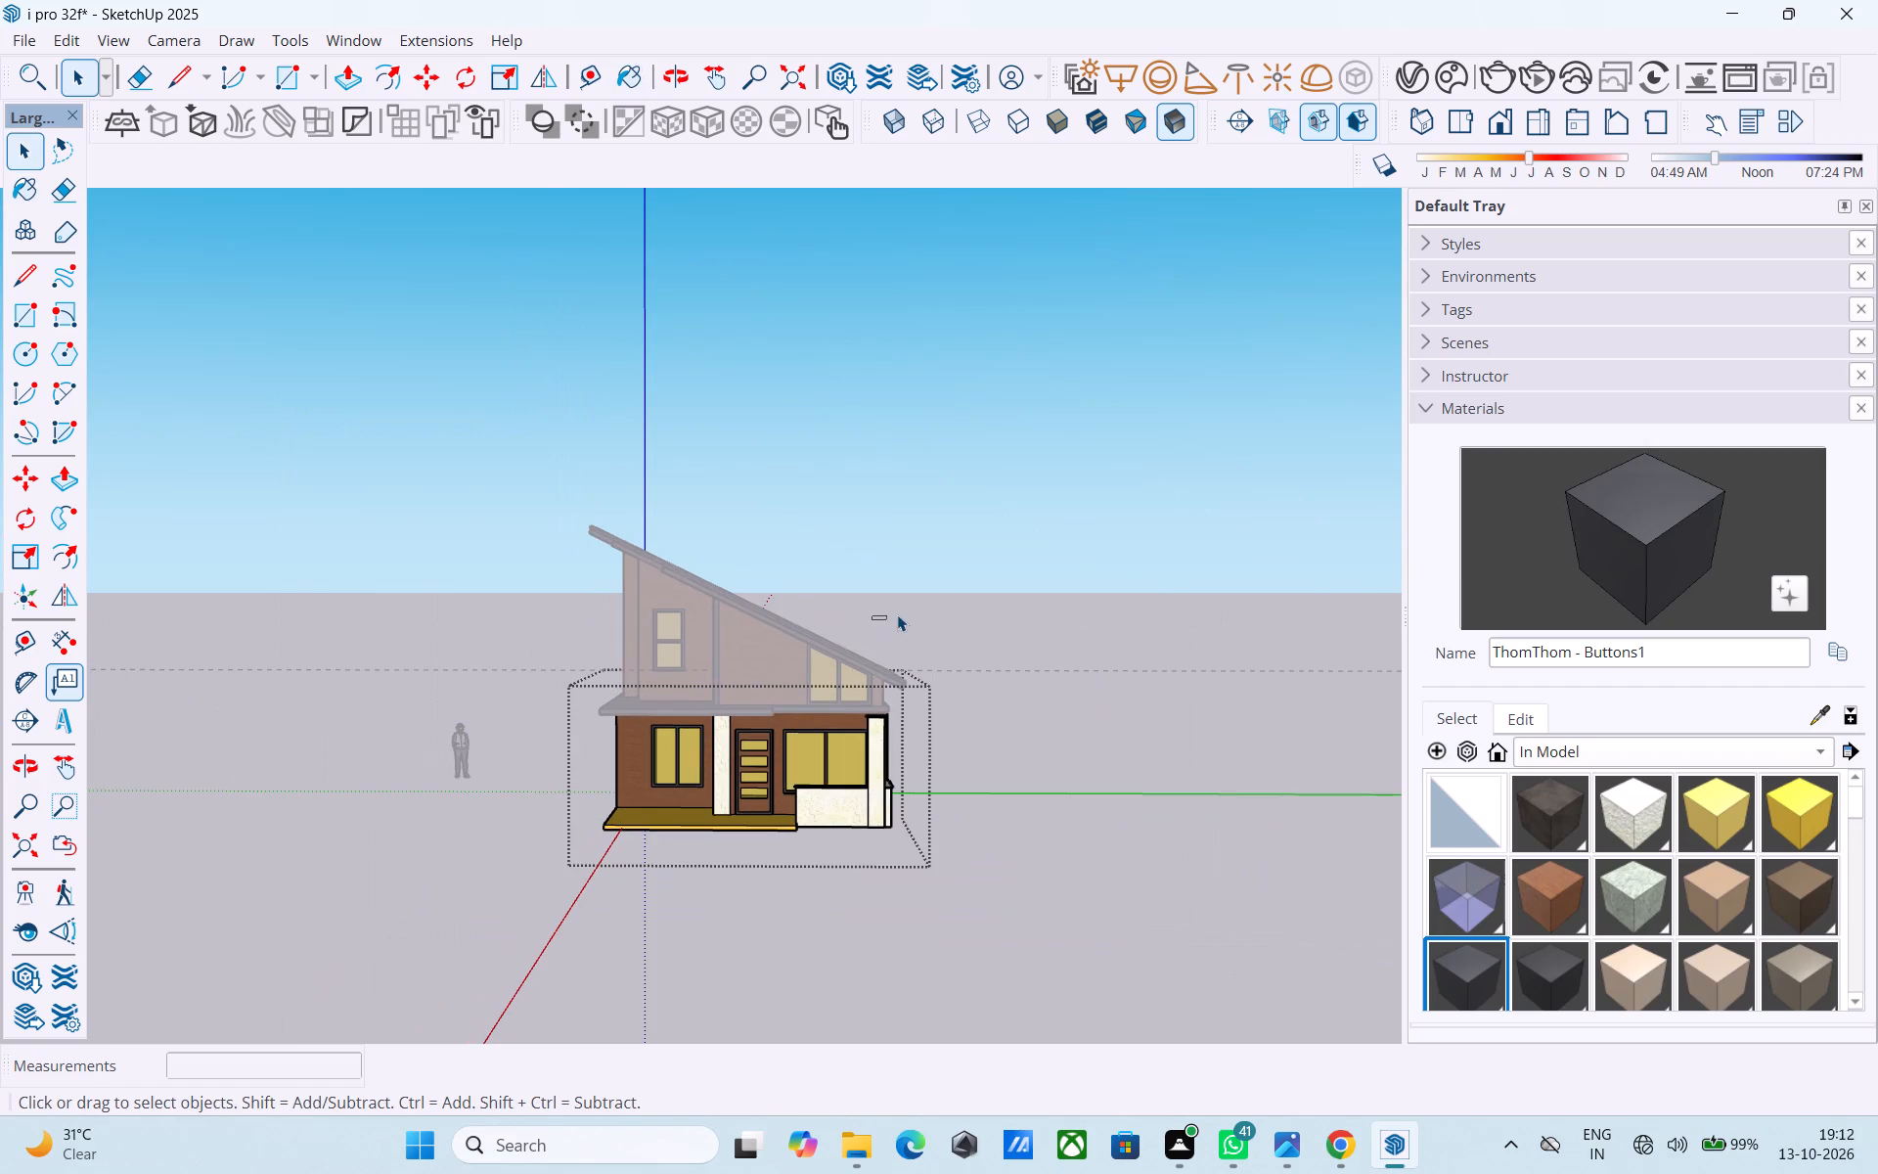
left_click(998, 581)
Save the model.
middle_click_drag(804, 720, 870, 655)
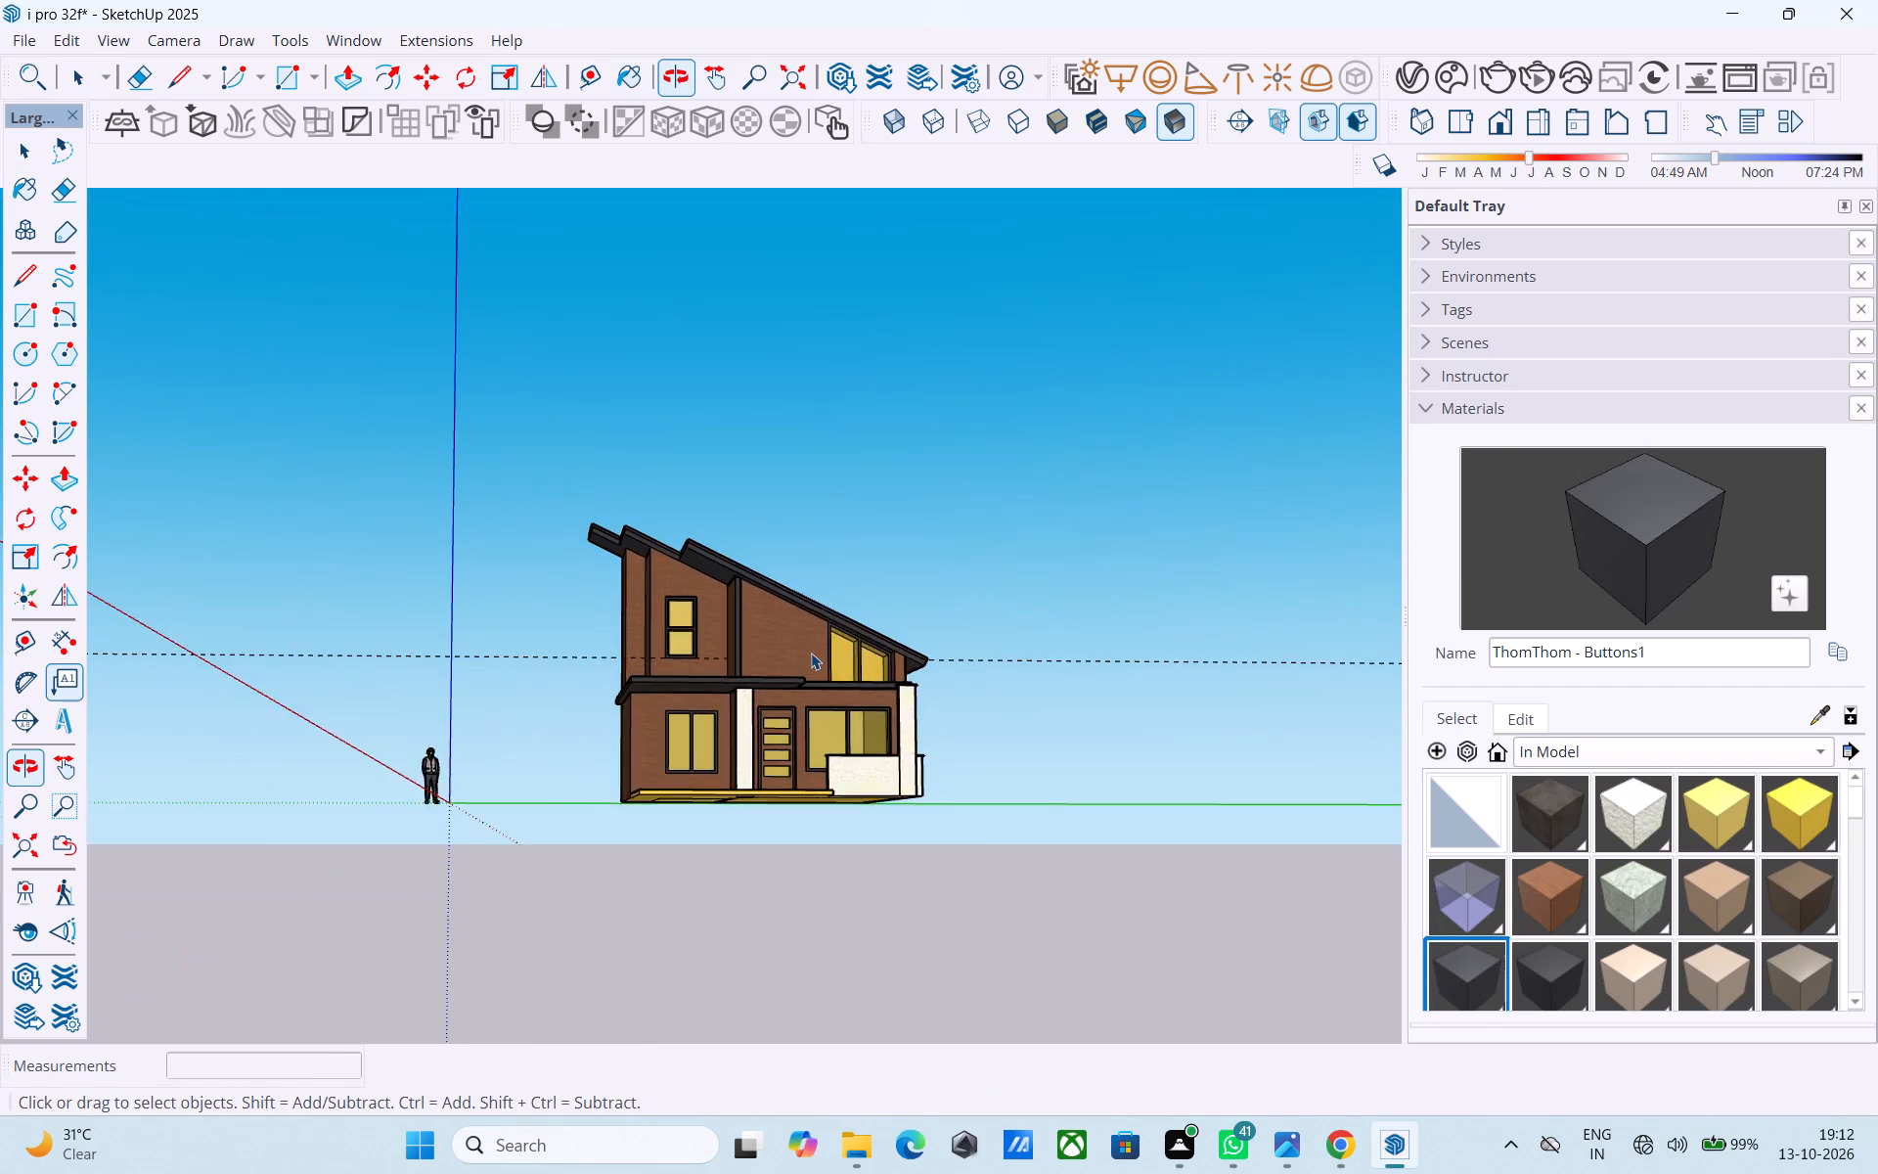
scroll(811, 653, "up", 4)
key("ctrl+s")
left_click(820, 721)
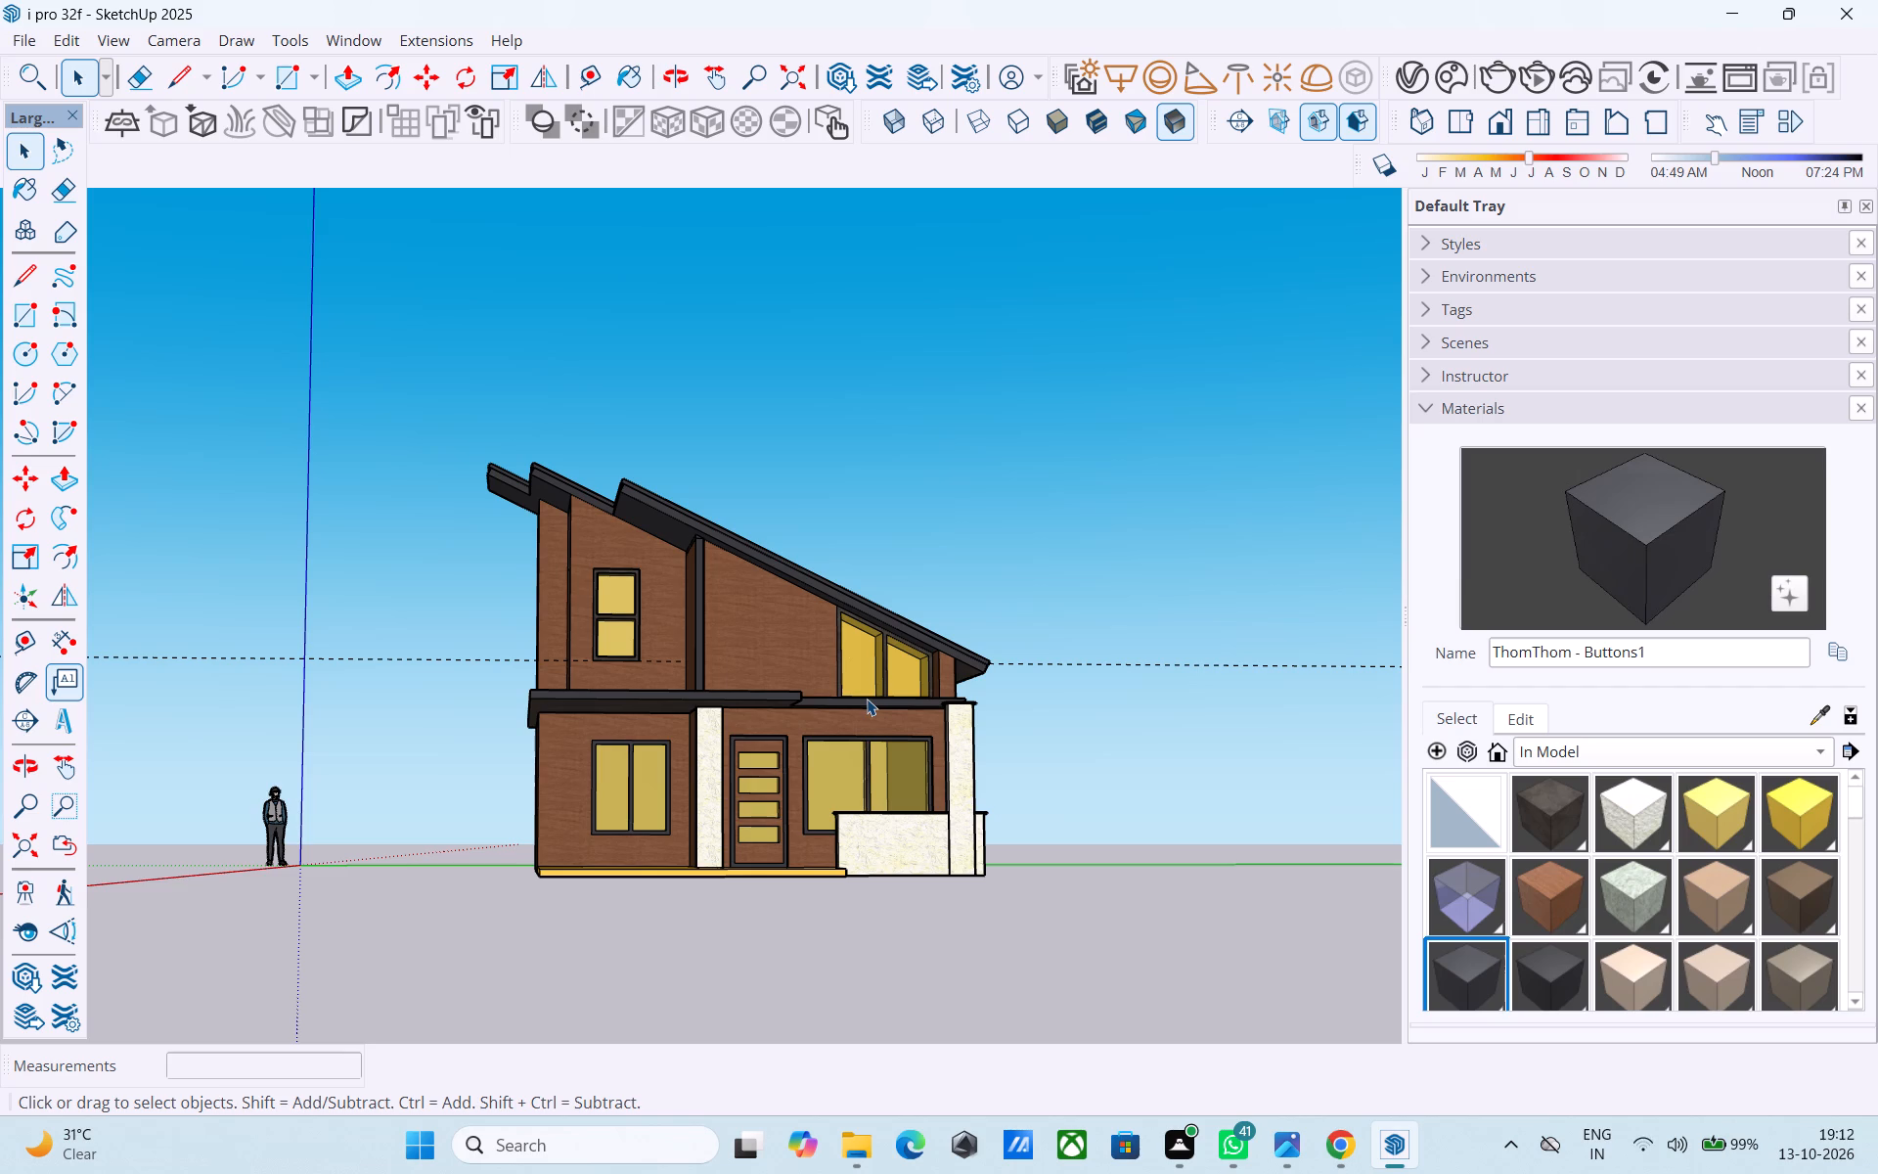
Examine the painted house's front, roof and porch slab from several angles.
middle_click_drag(546, 561, 833, 754)
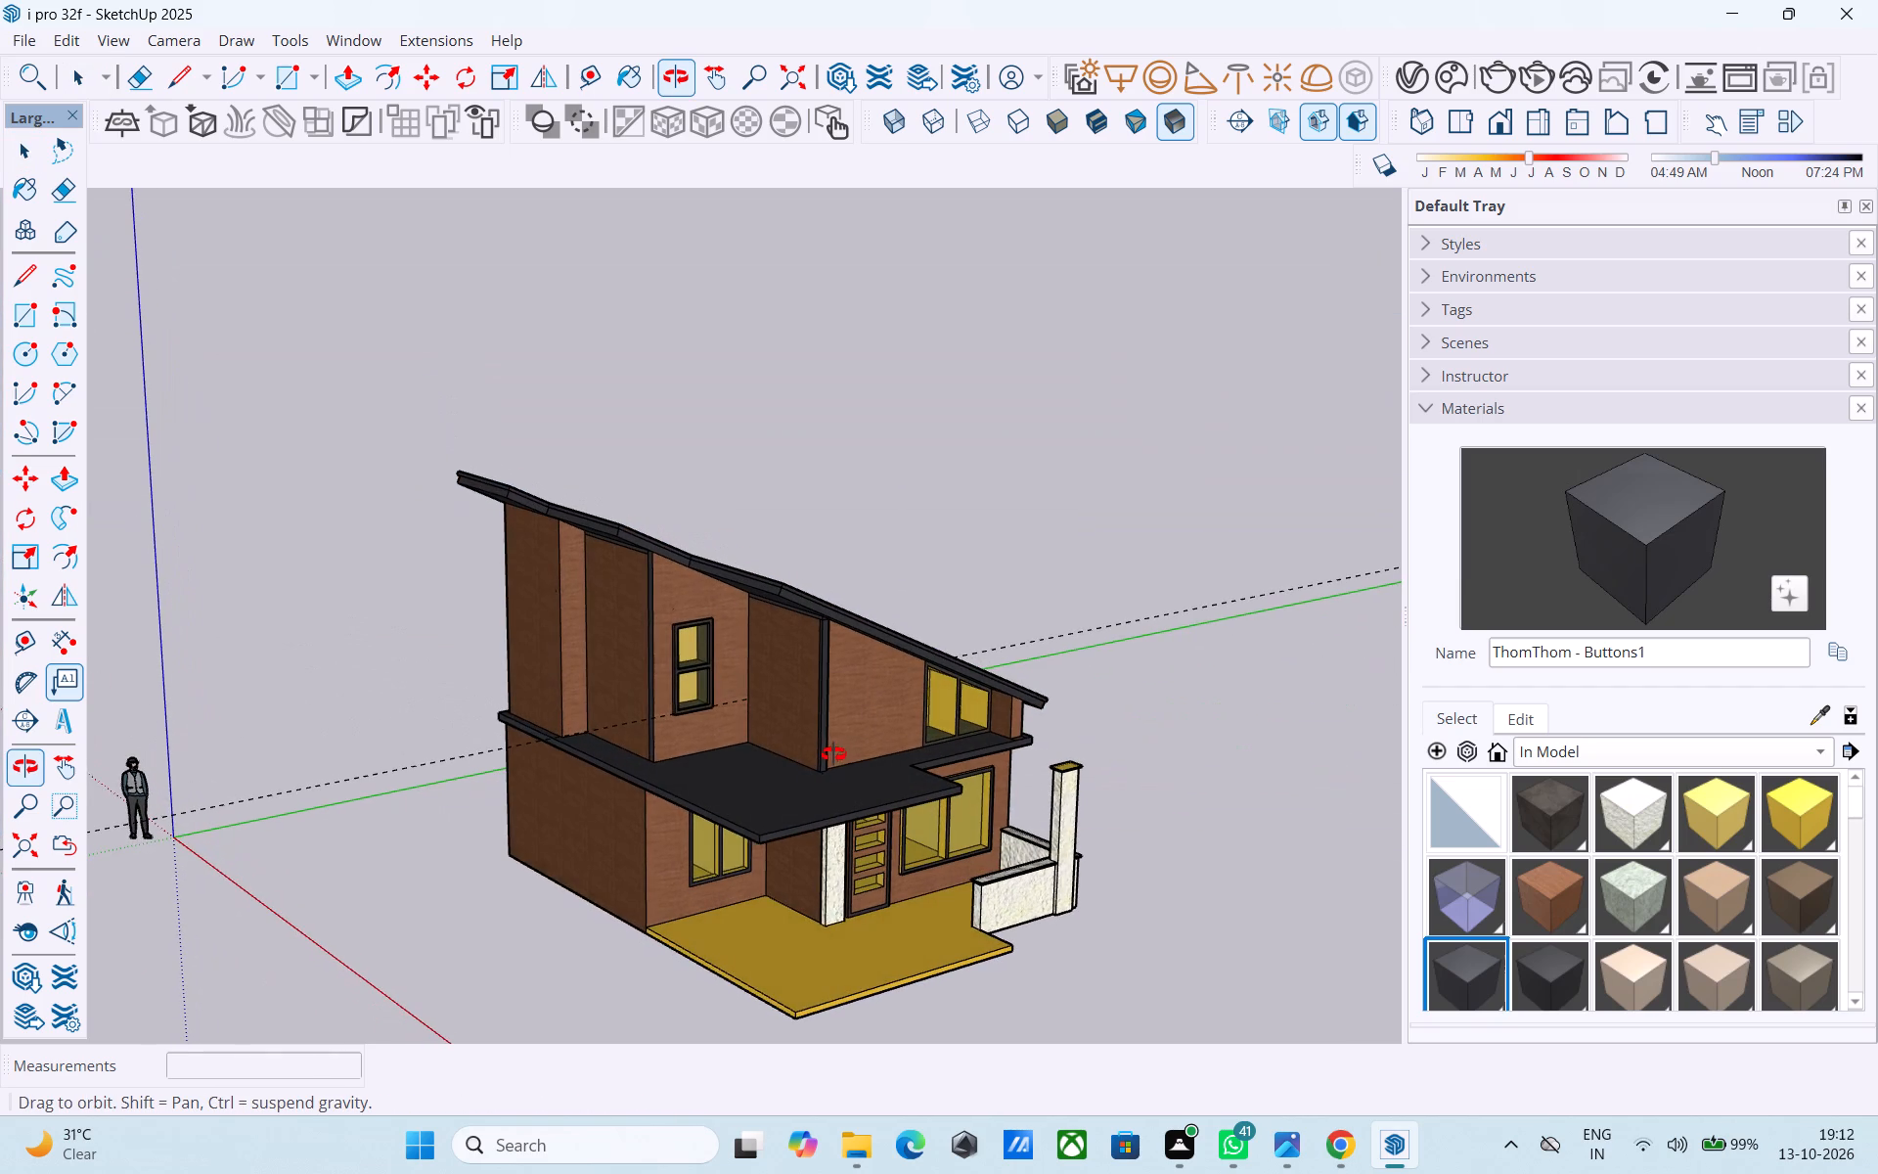
middle_click_drag(833, 754, 833, 751)
middle_click_drag(886, 751, 513, 736)
scroll(659, 707, "up", 5)
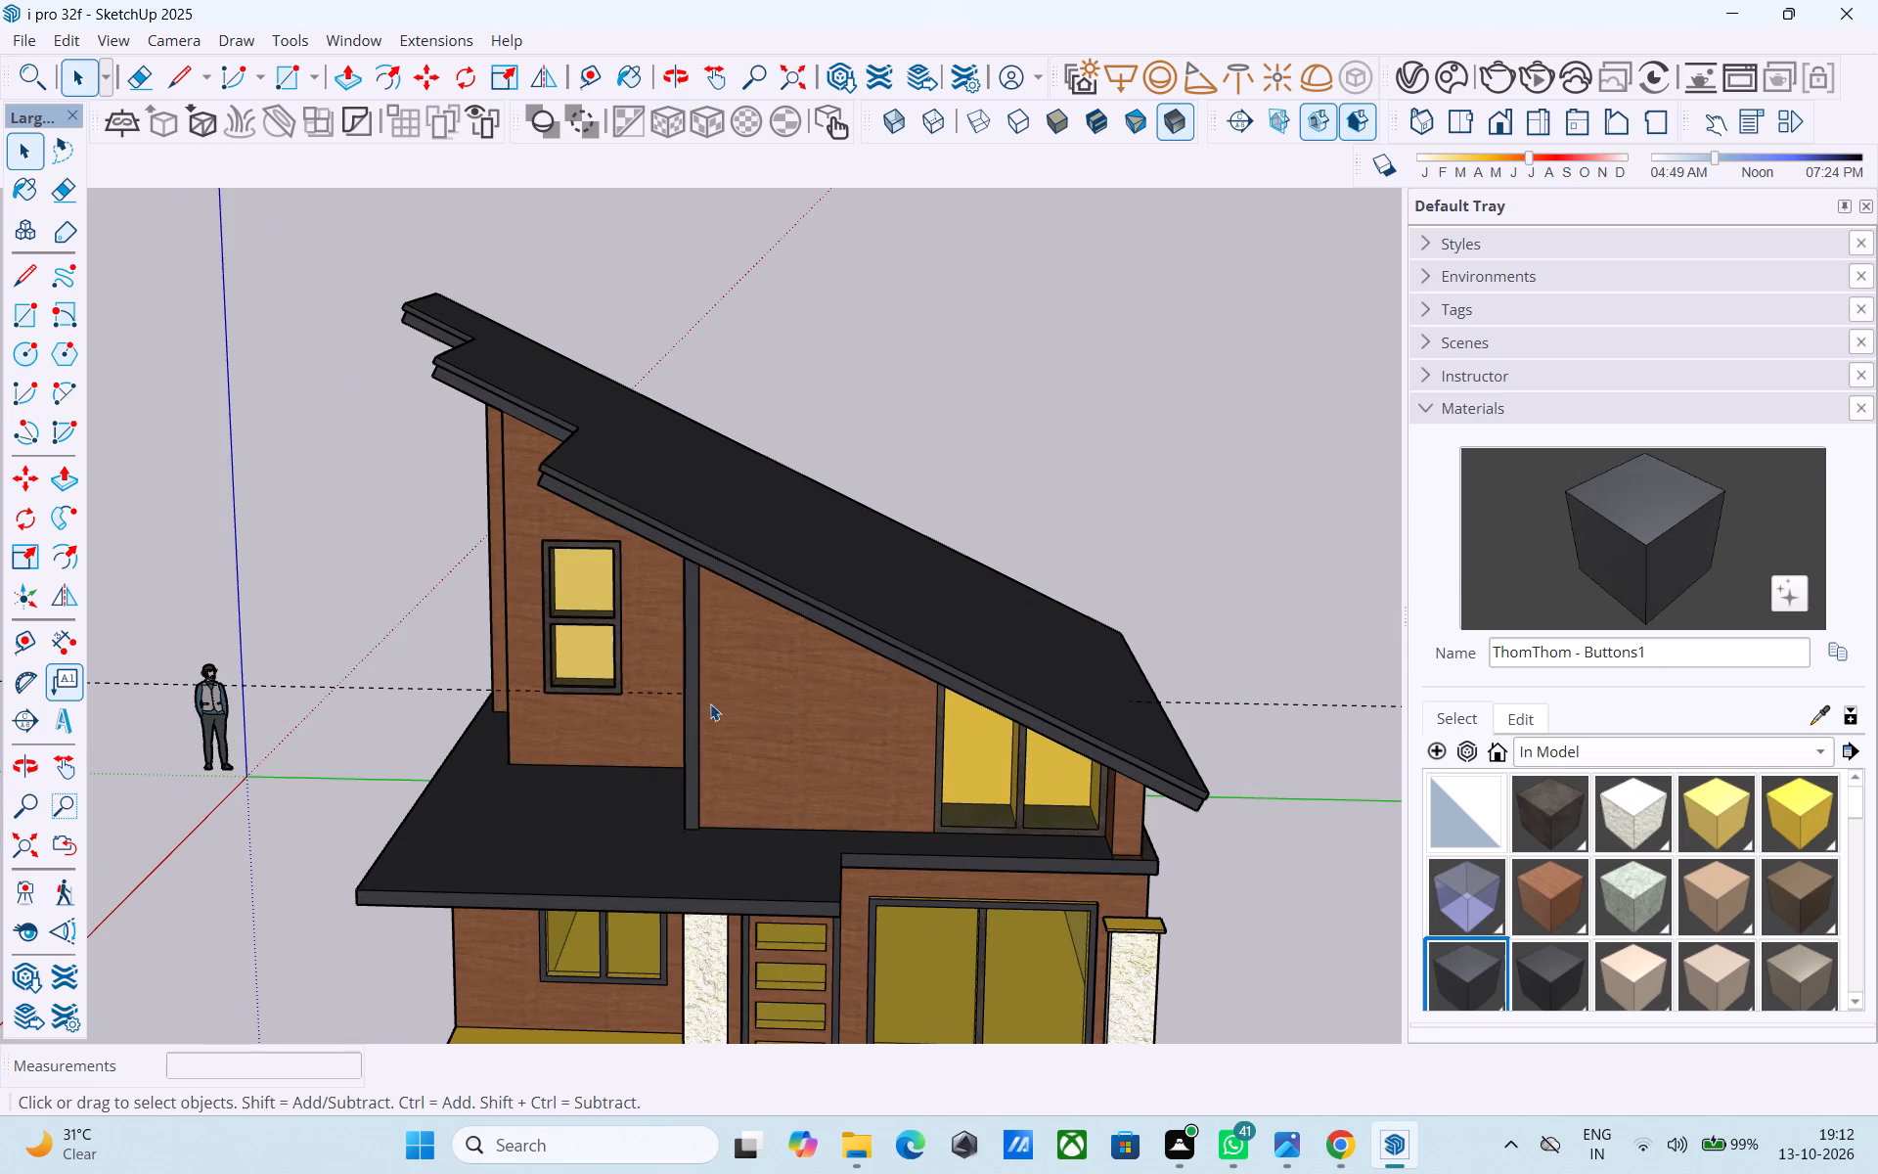
scroll(756, 728, "down", 3)
middle_click_drag(757, 730, 901, 511, "shift")
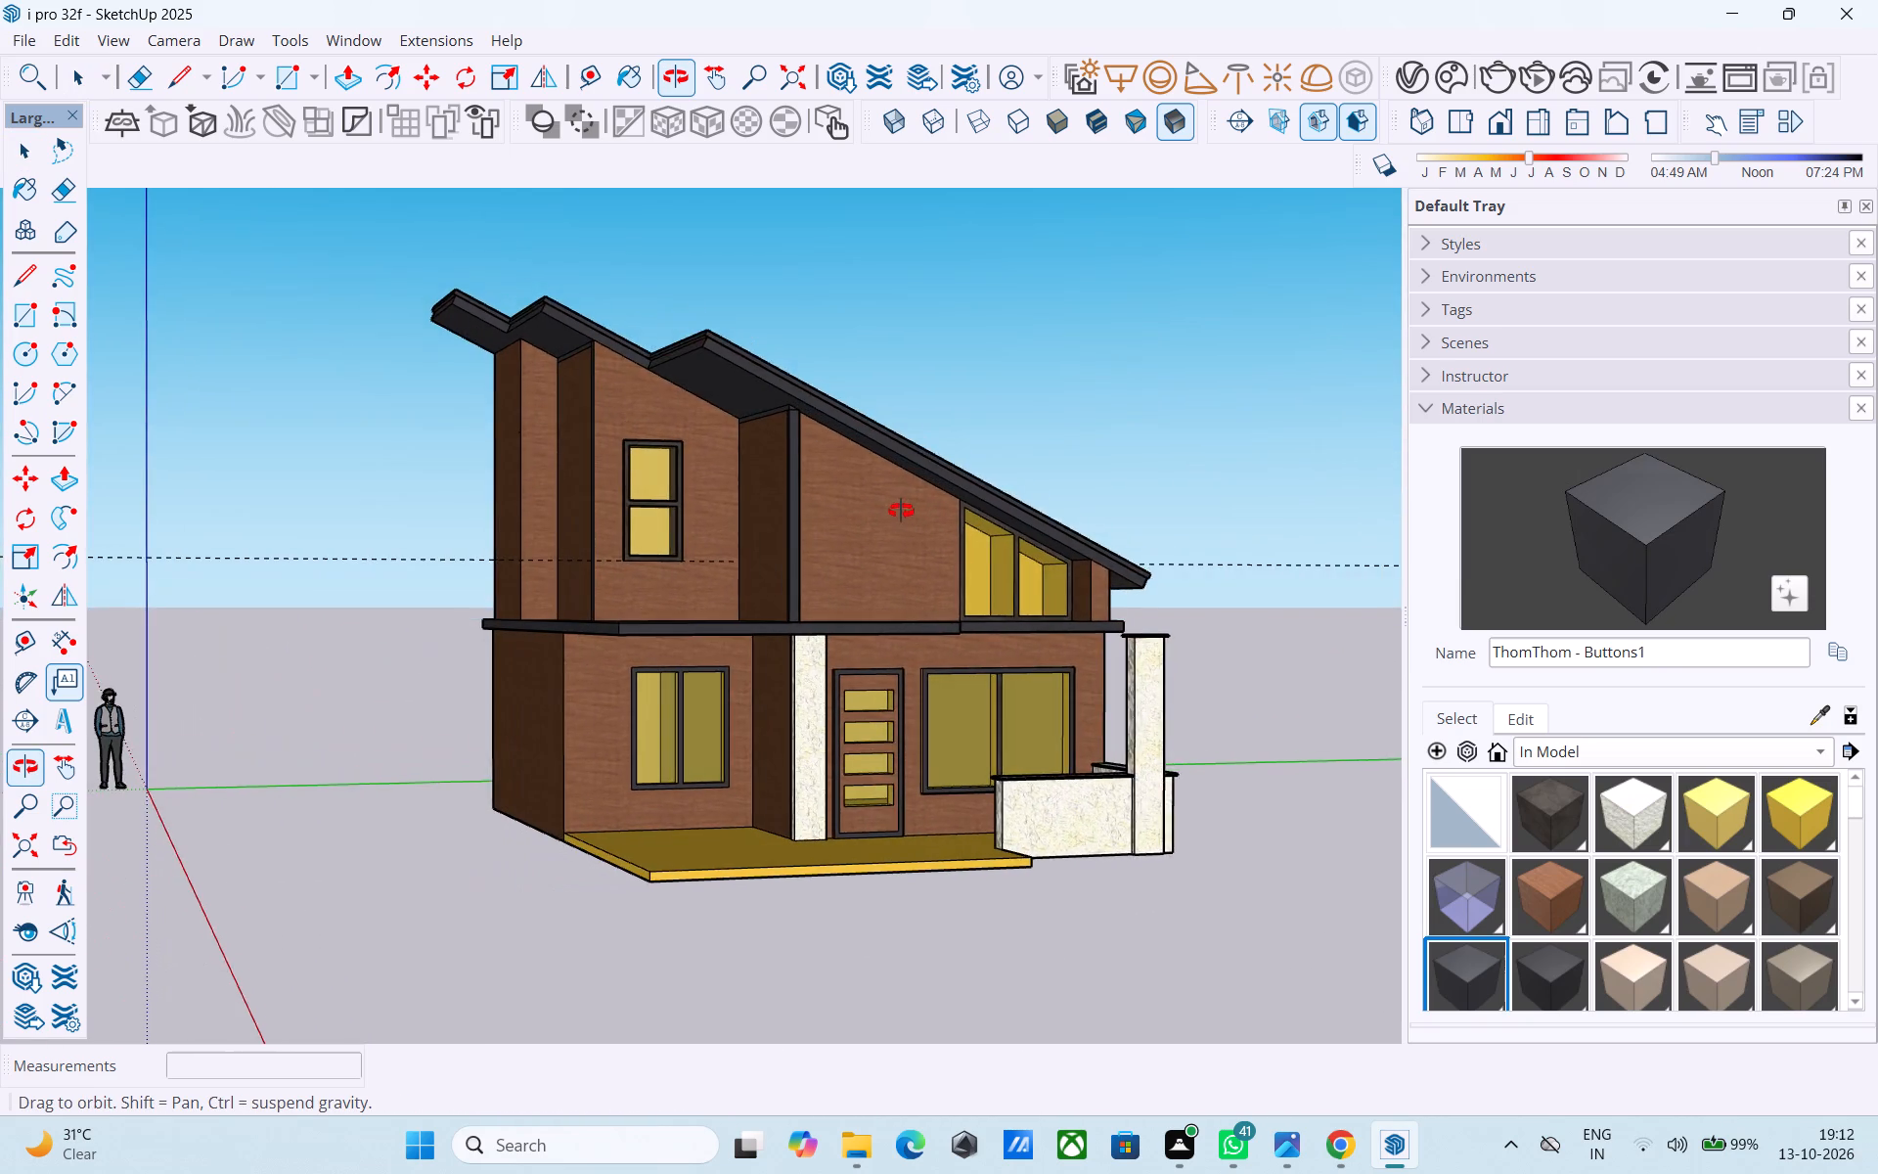
middle_click_drag(901, 511, 891, 546, "shift")
scroll(889, 545, "up", 2)
middle_click_drag(875, 566, 905, 564)
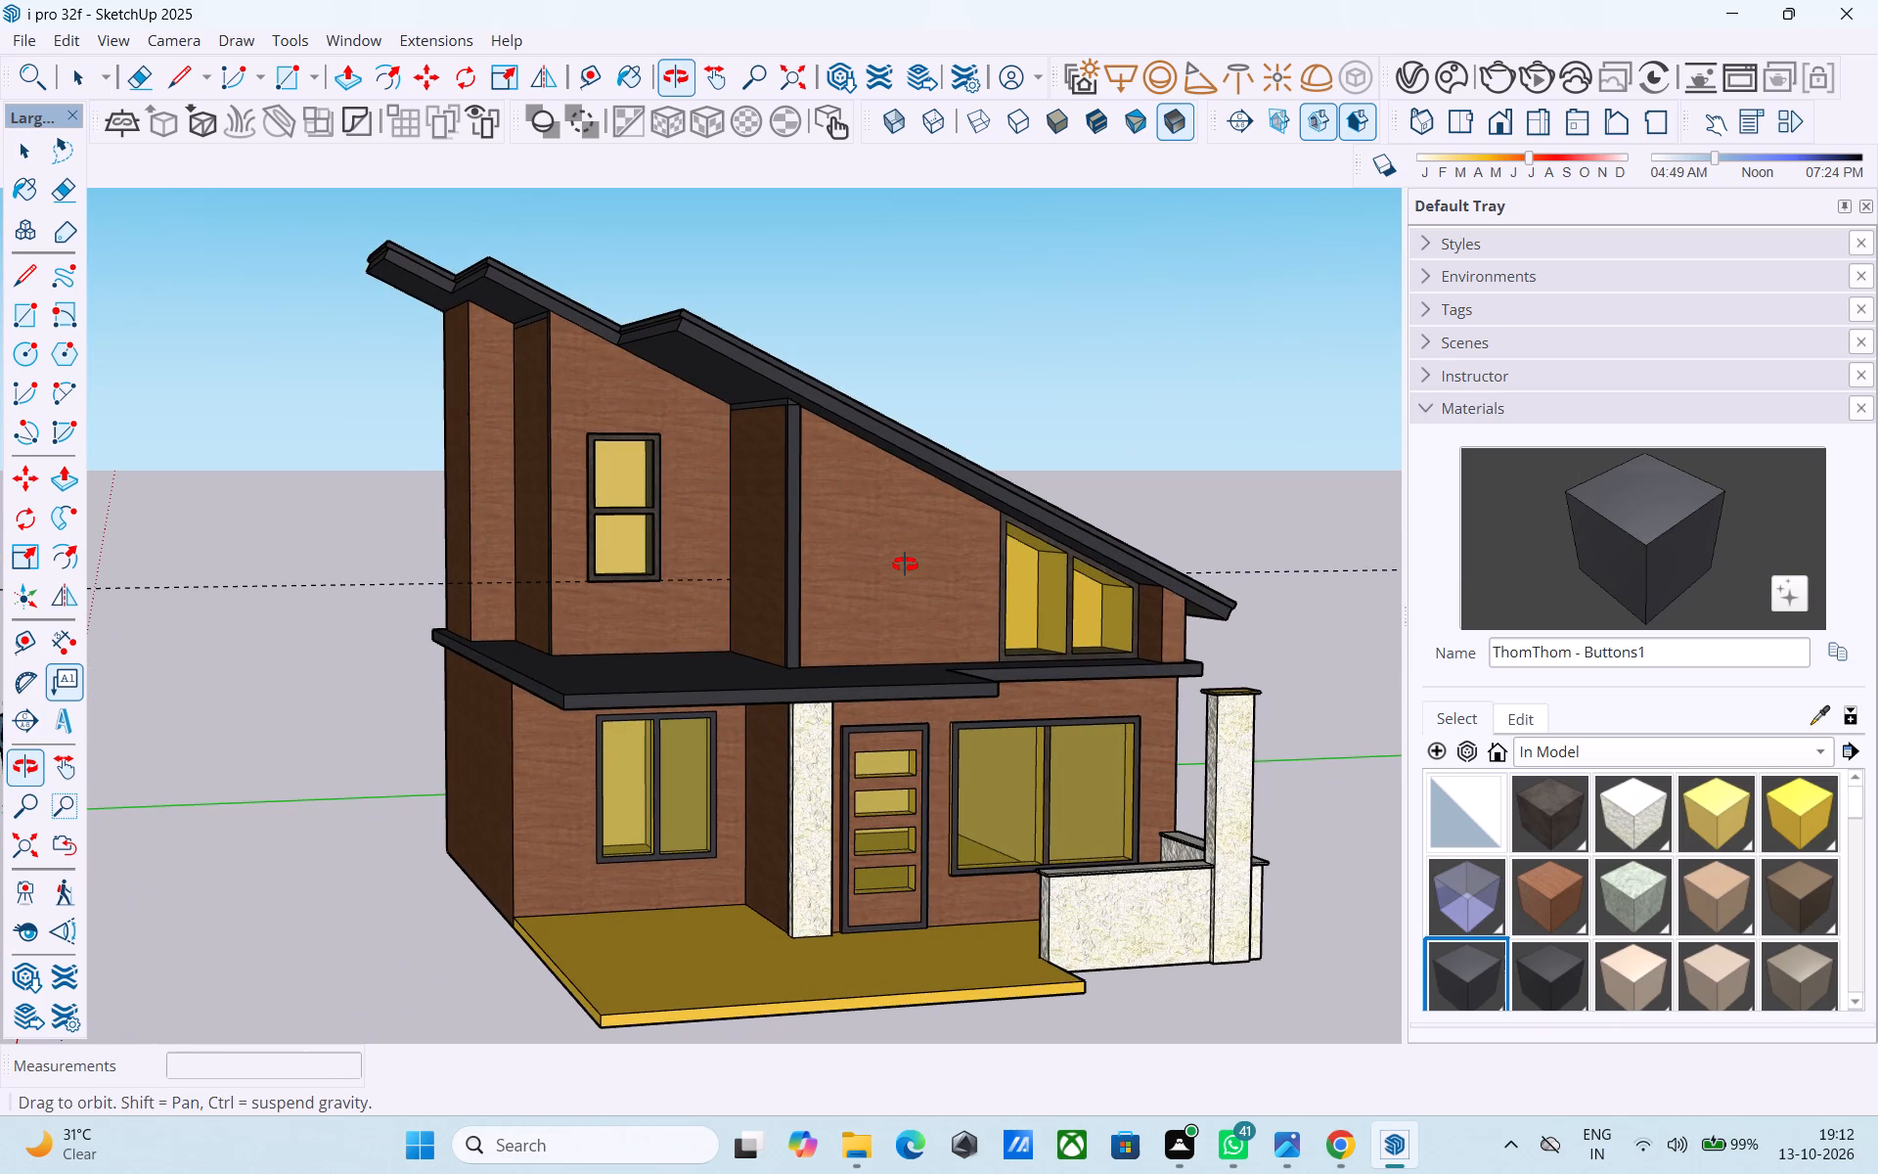
middle_click_drag(905, 564, 801, 547)
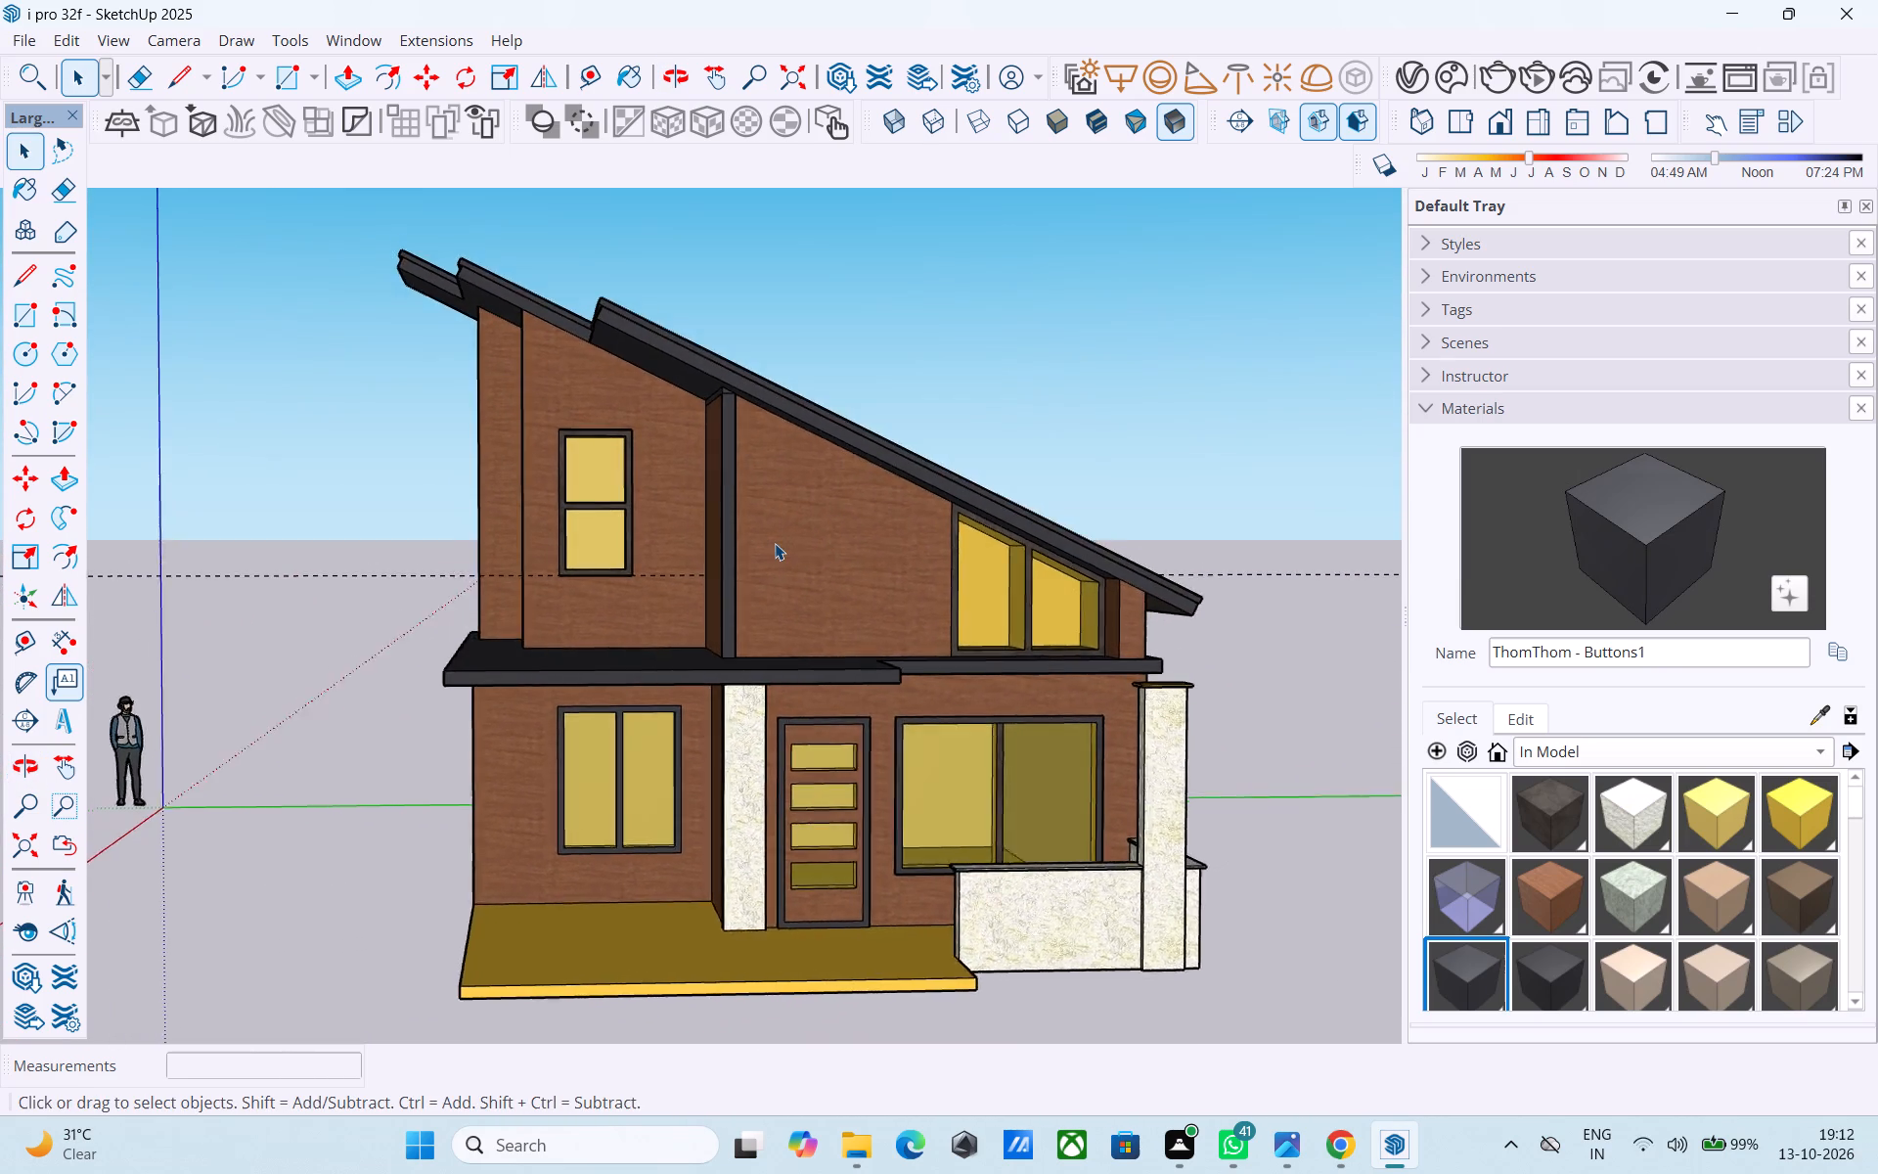
scroll(775, 543, "up", 2)
scroll(775, 543, "down", 3)
middle_click_drag(775, 543, 804, 625)
scroll(804, 639, "up", 5)
Inside the upper-floor group, draw a door rectangle 7' high and 3' wide from the corner post's base on the front wall.
double_click(804, 639)
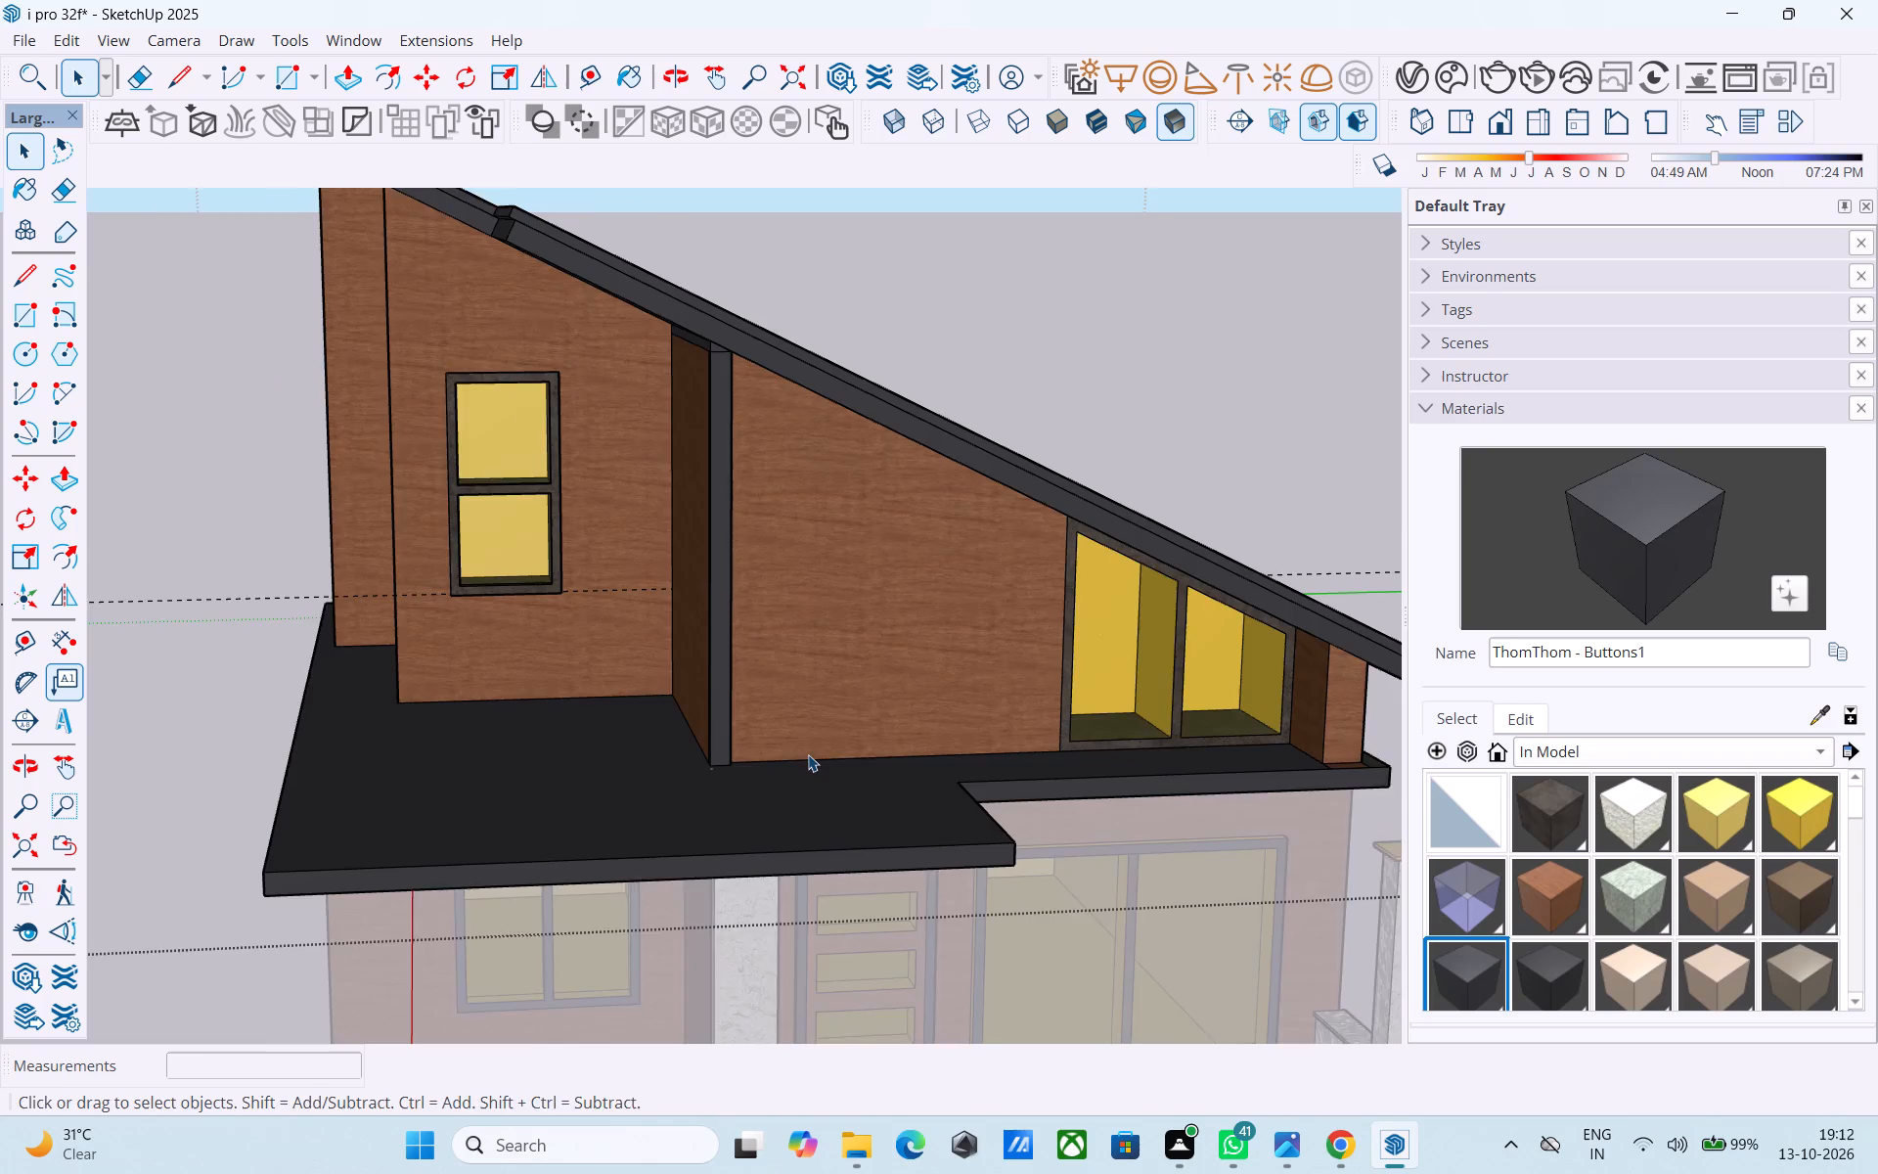
scroll(808, 754, "up", 1)
middle_click_drag(807, 754, 783, 760)
key("r")
scroll(732, 784, "up", 4)
middle_click_drag(701, 753, 535, 744)
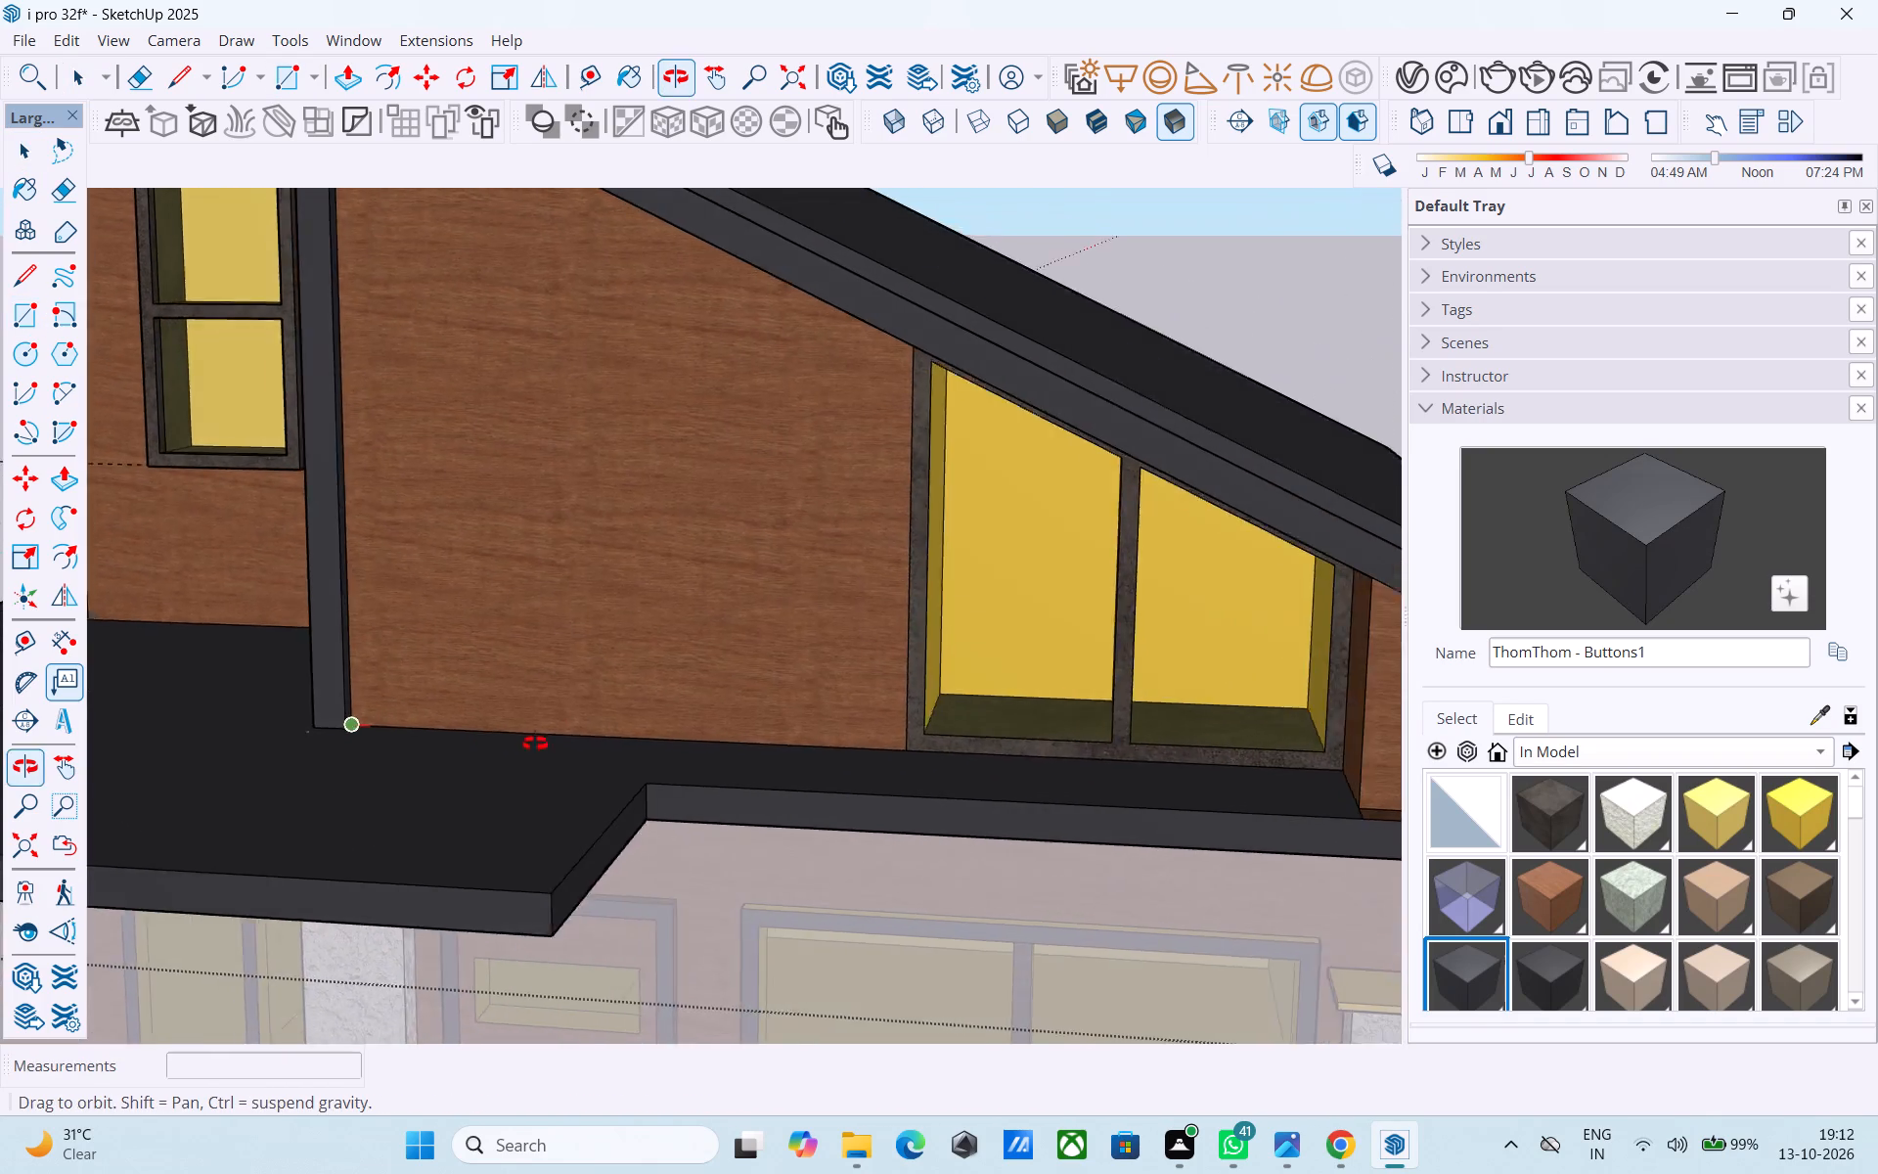
middle_click_drag(535, 744, 529, 742)
scroll(518, 736, "up", 9)
left_click(147, 697)
scroll(469, 432, "down", 1)
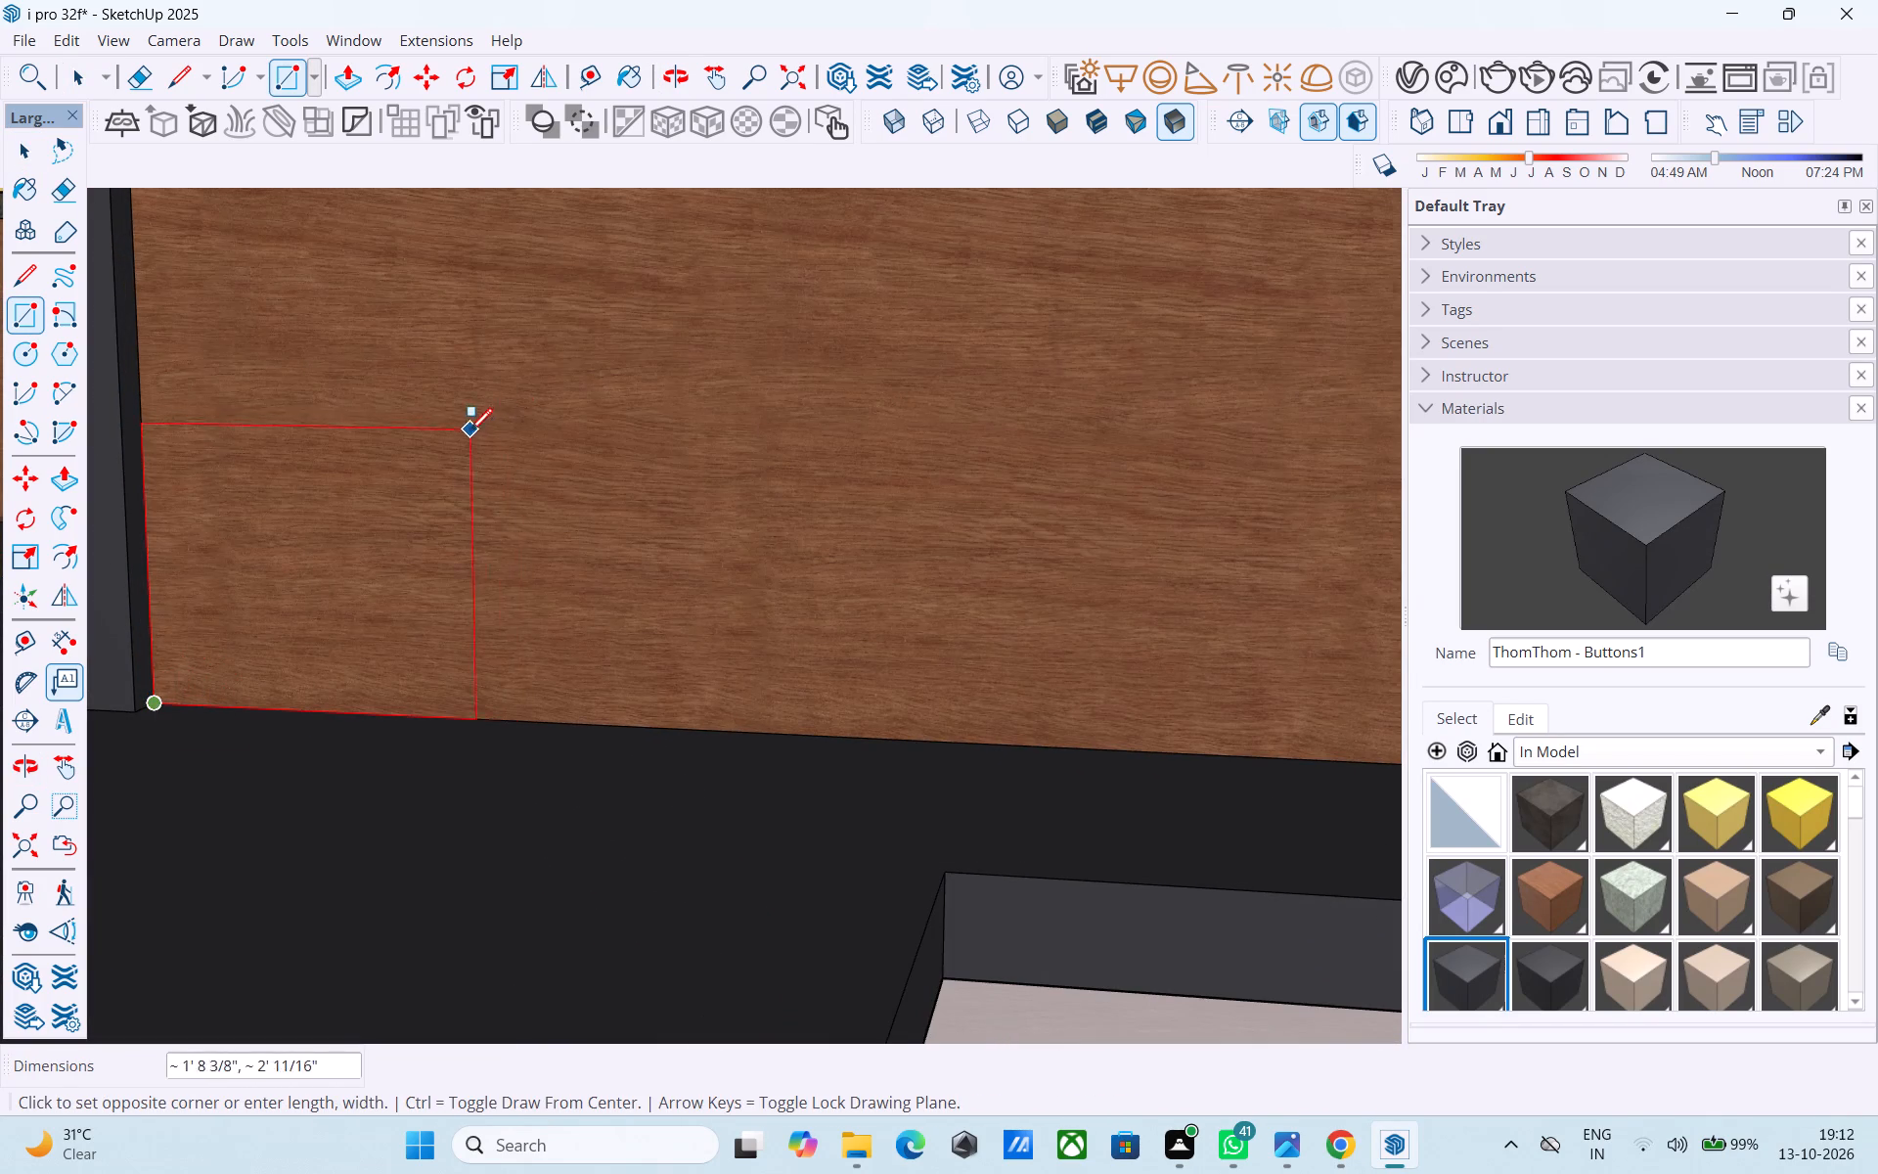
scroll(469, 433, "down", 1)
middle_click_drag(469, 435, 832, 831)
scroll(807, 774, "down", 6)
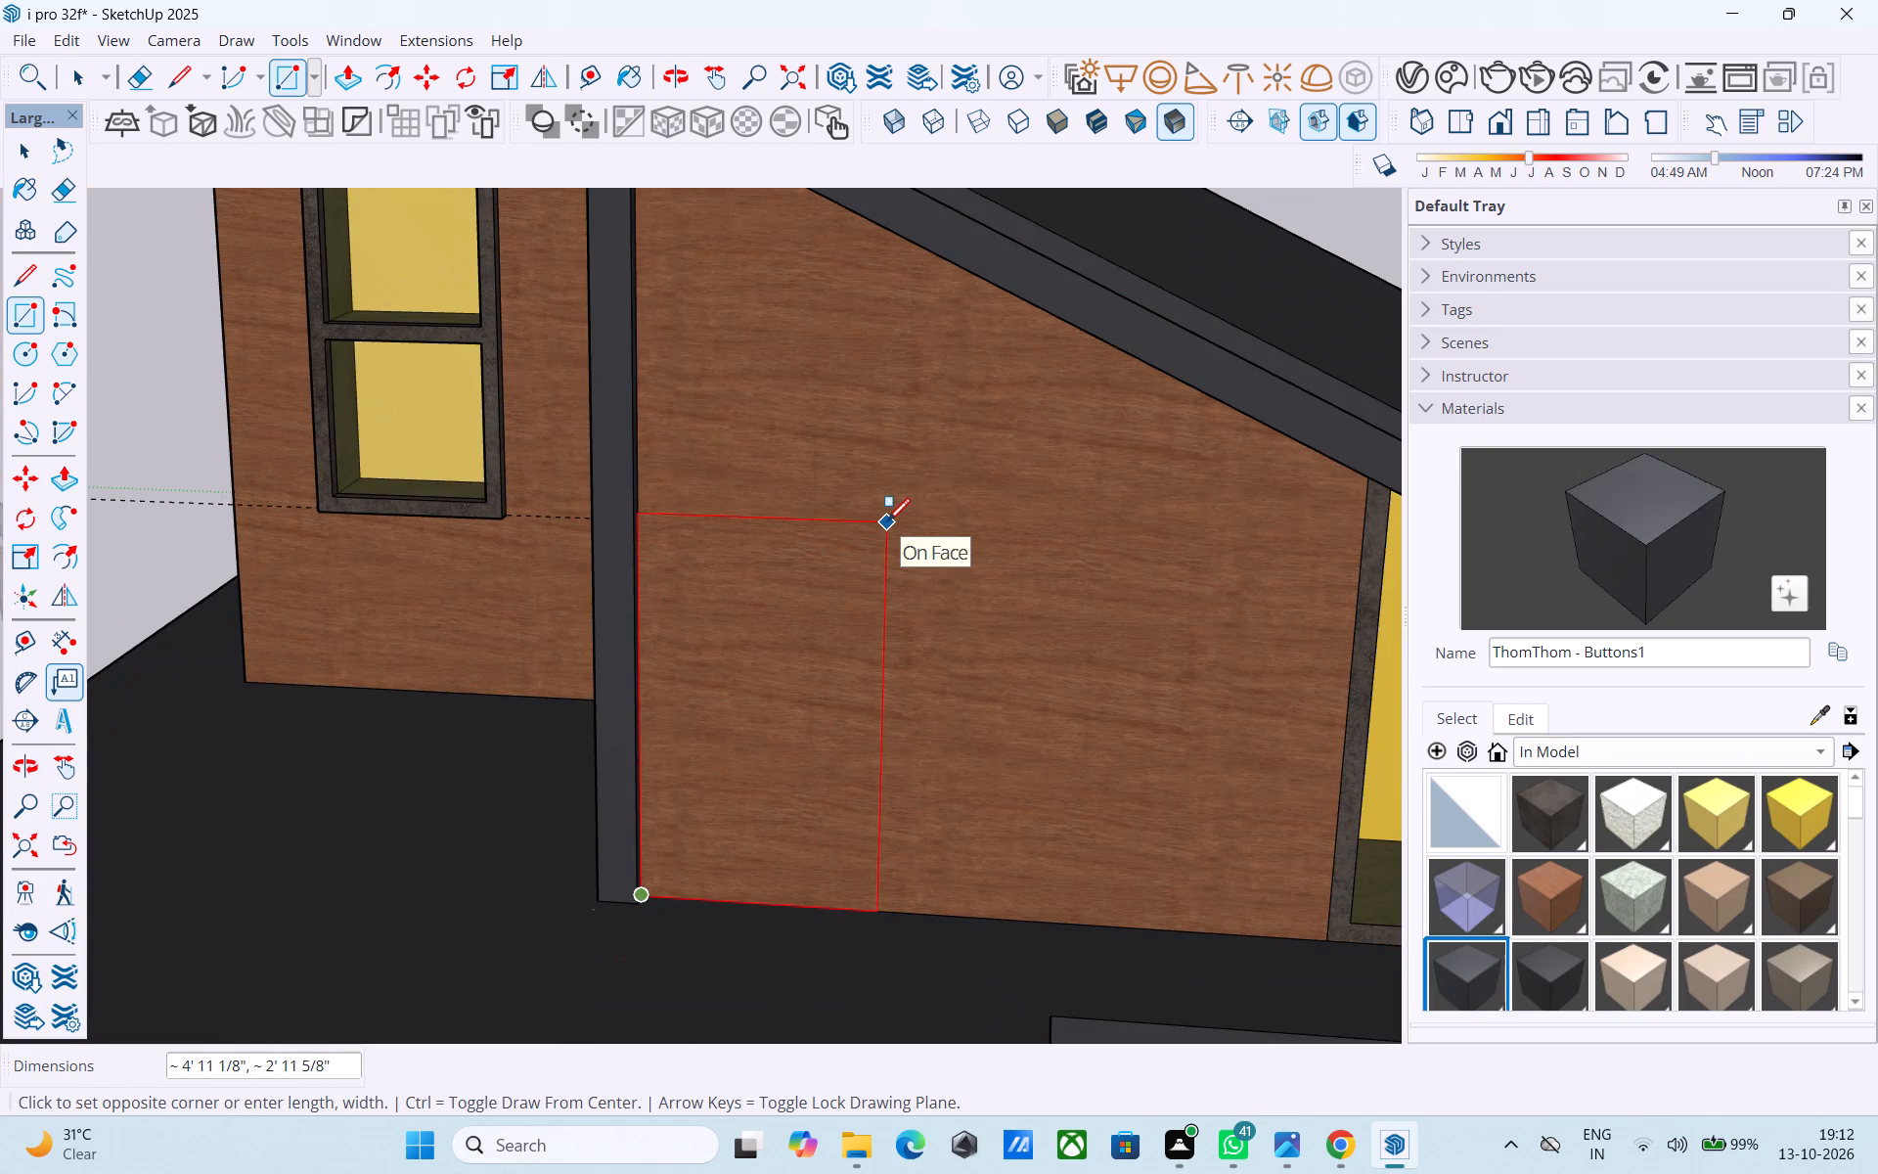
type("3',7'")
key("Return")
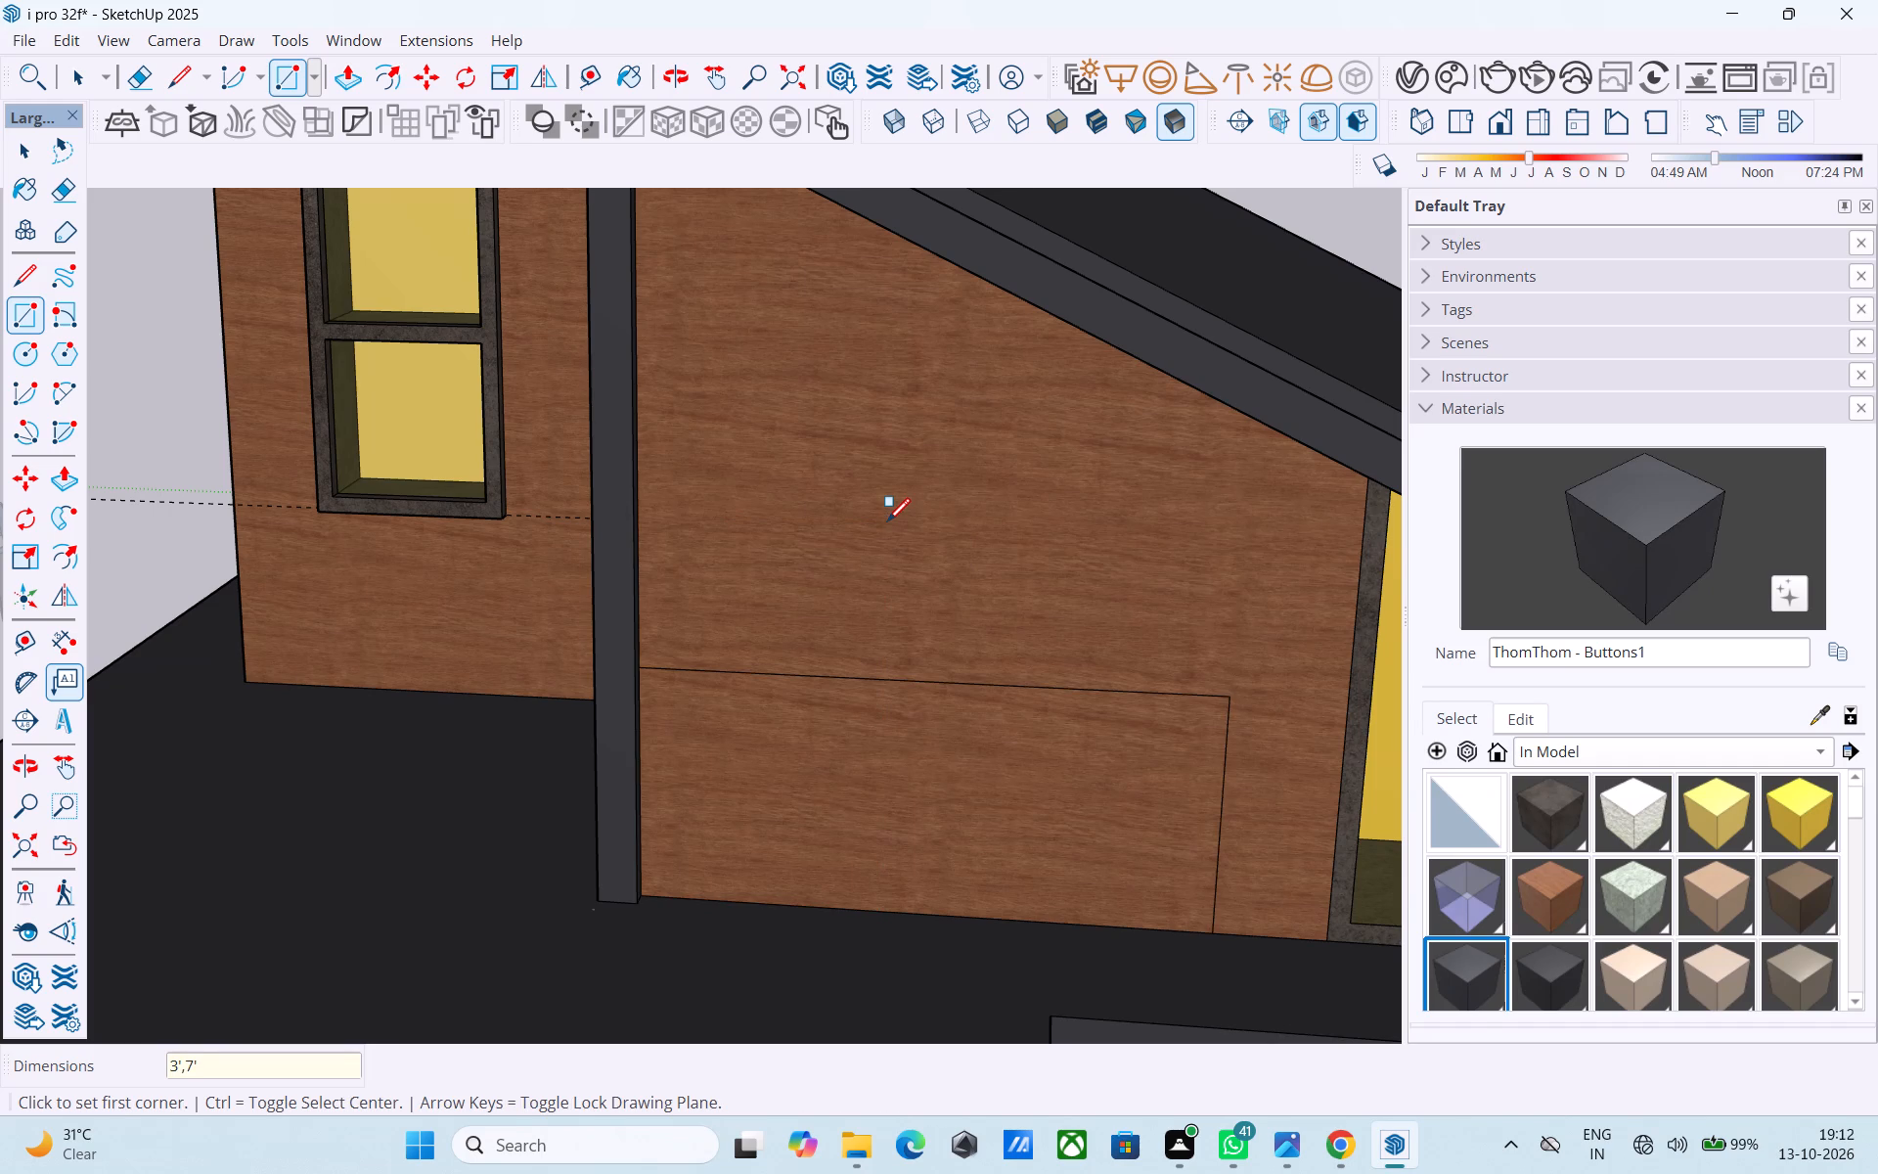
type("7',3'")
key("Return")
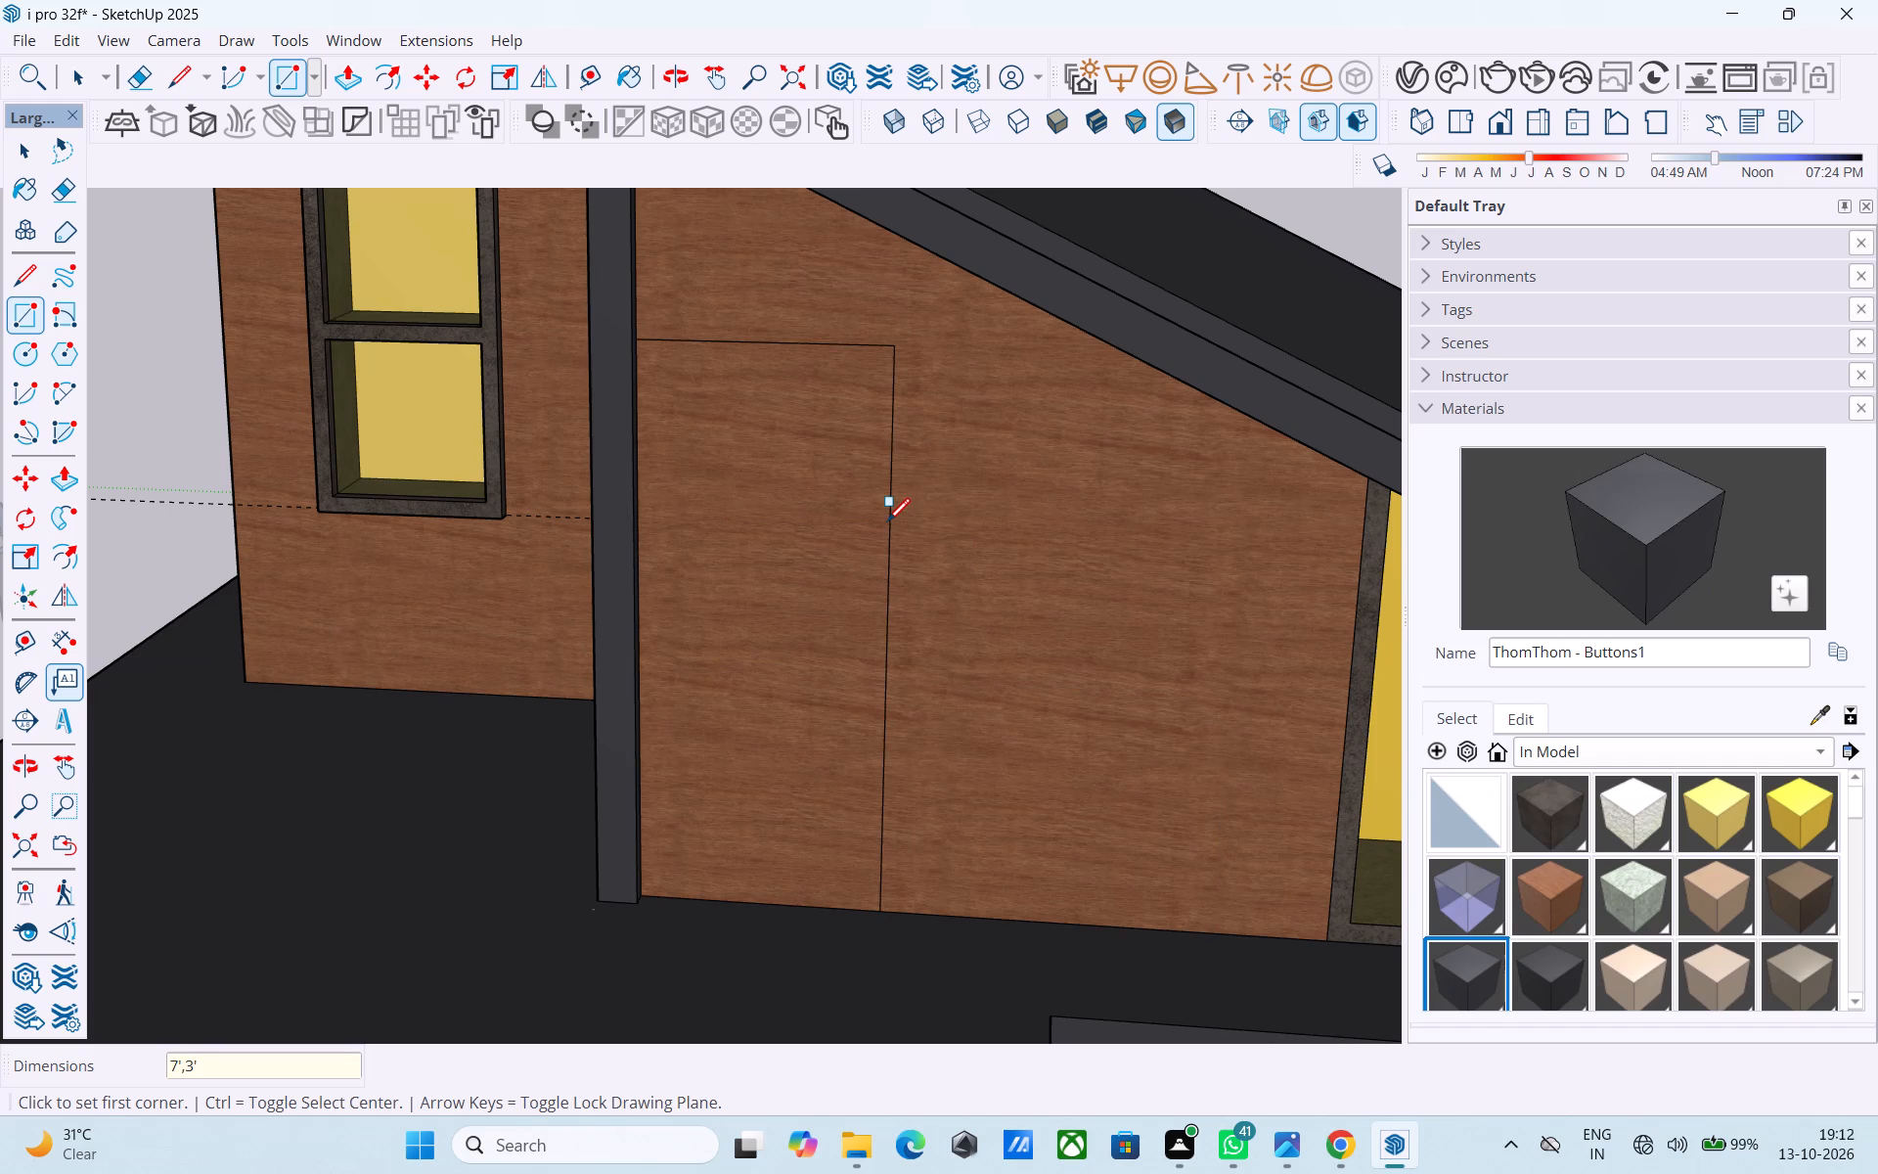
Offset the upper-floor door rectangle 3" inward to form its frame.
key("space")
left_click(833, 557)
key("f")
left_click(833, 557)
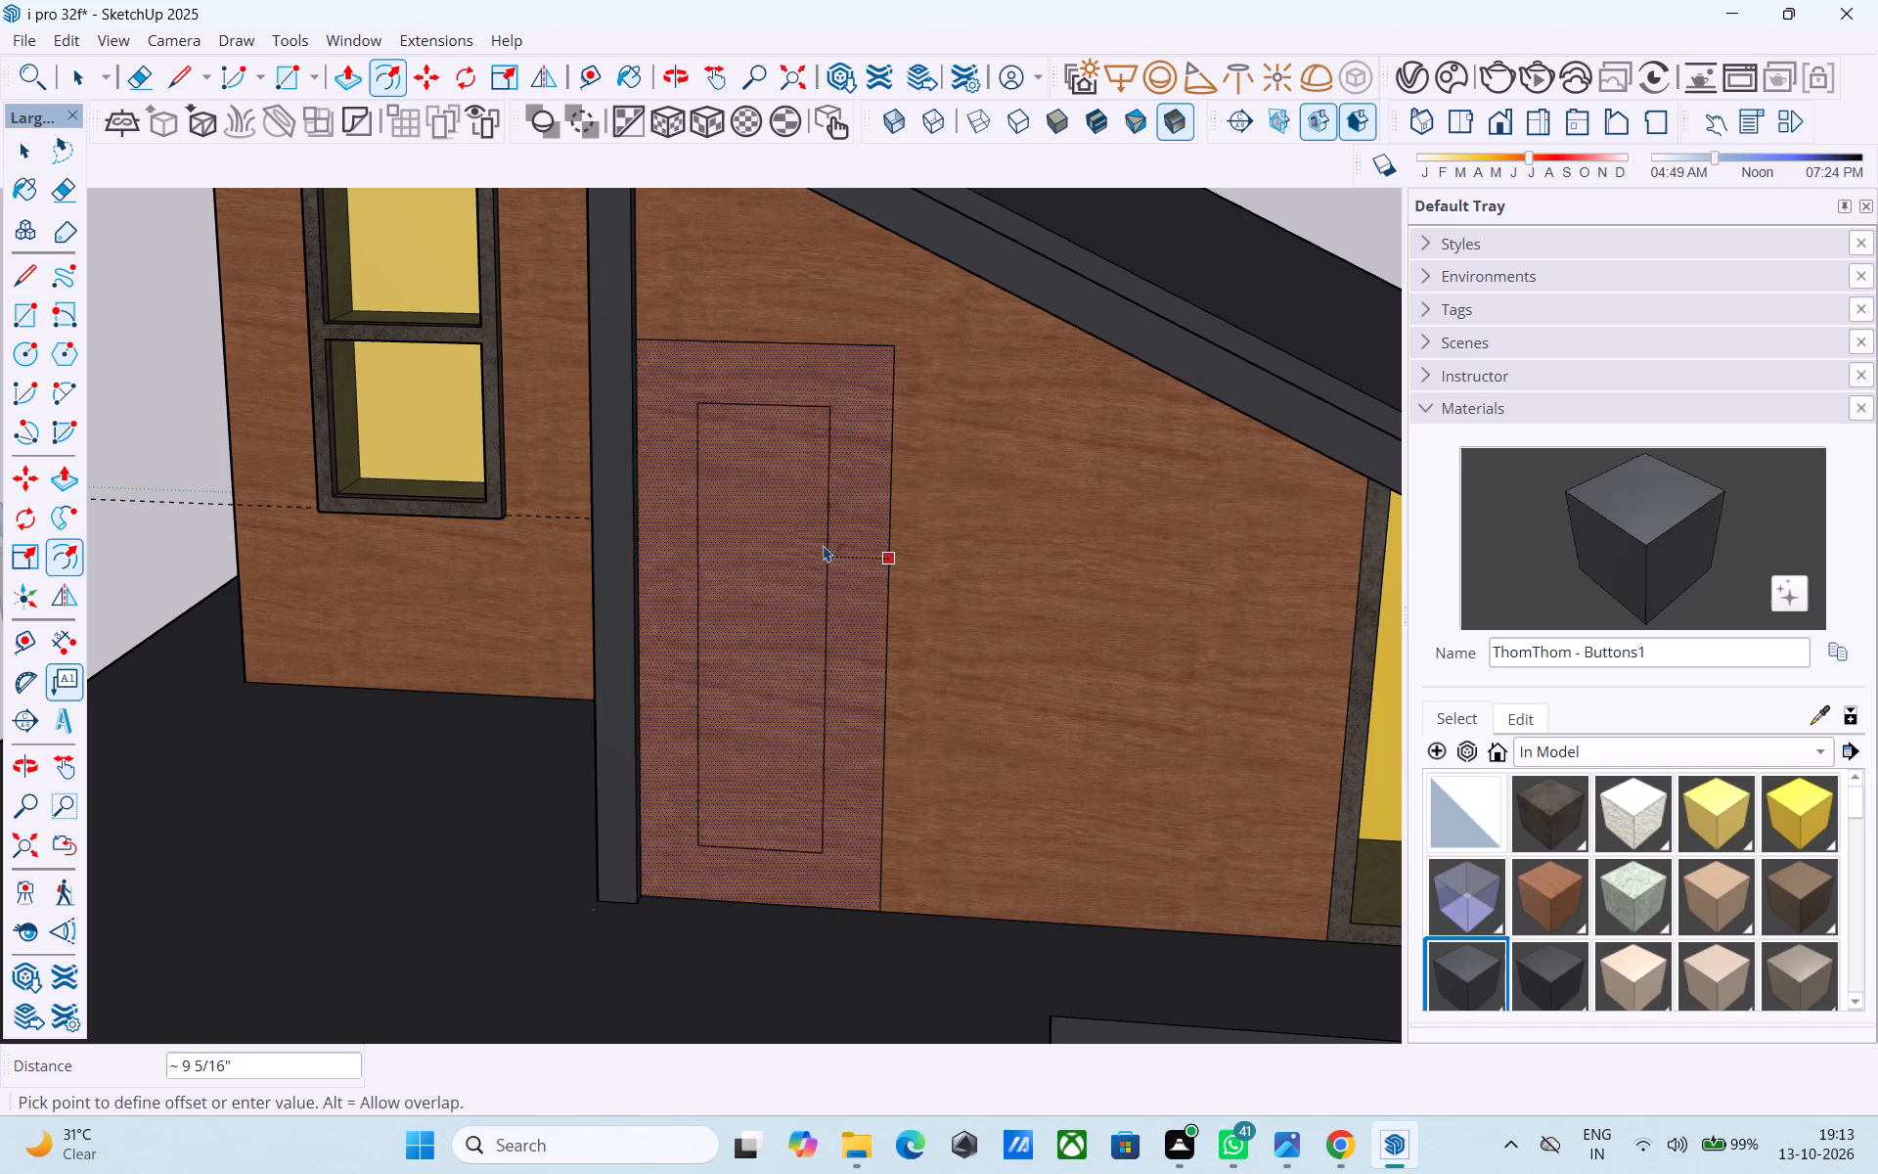
key("3")
key("shift+quotedbl")
key("Return")
key("space")
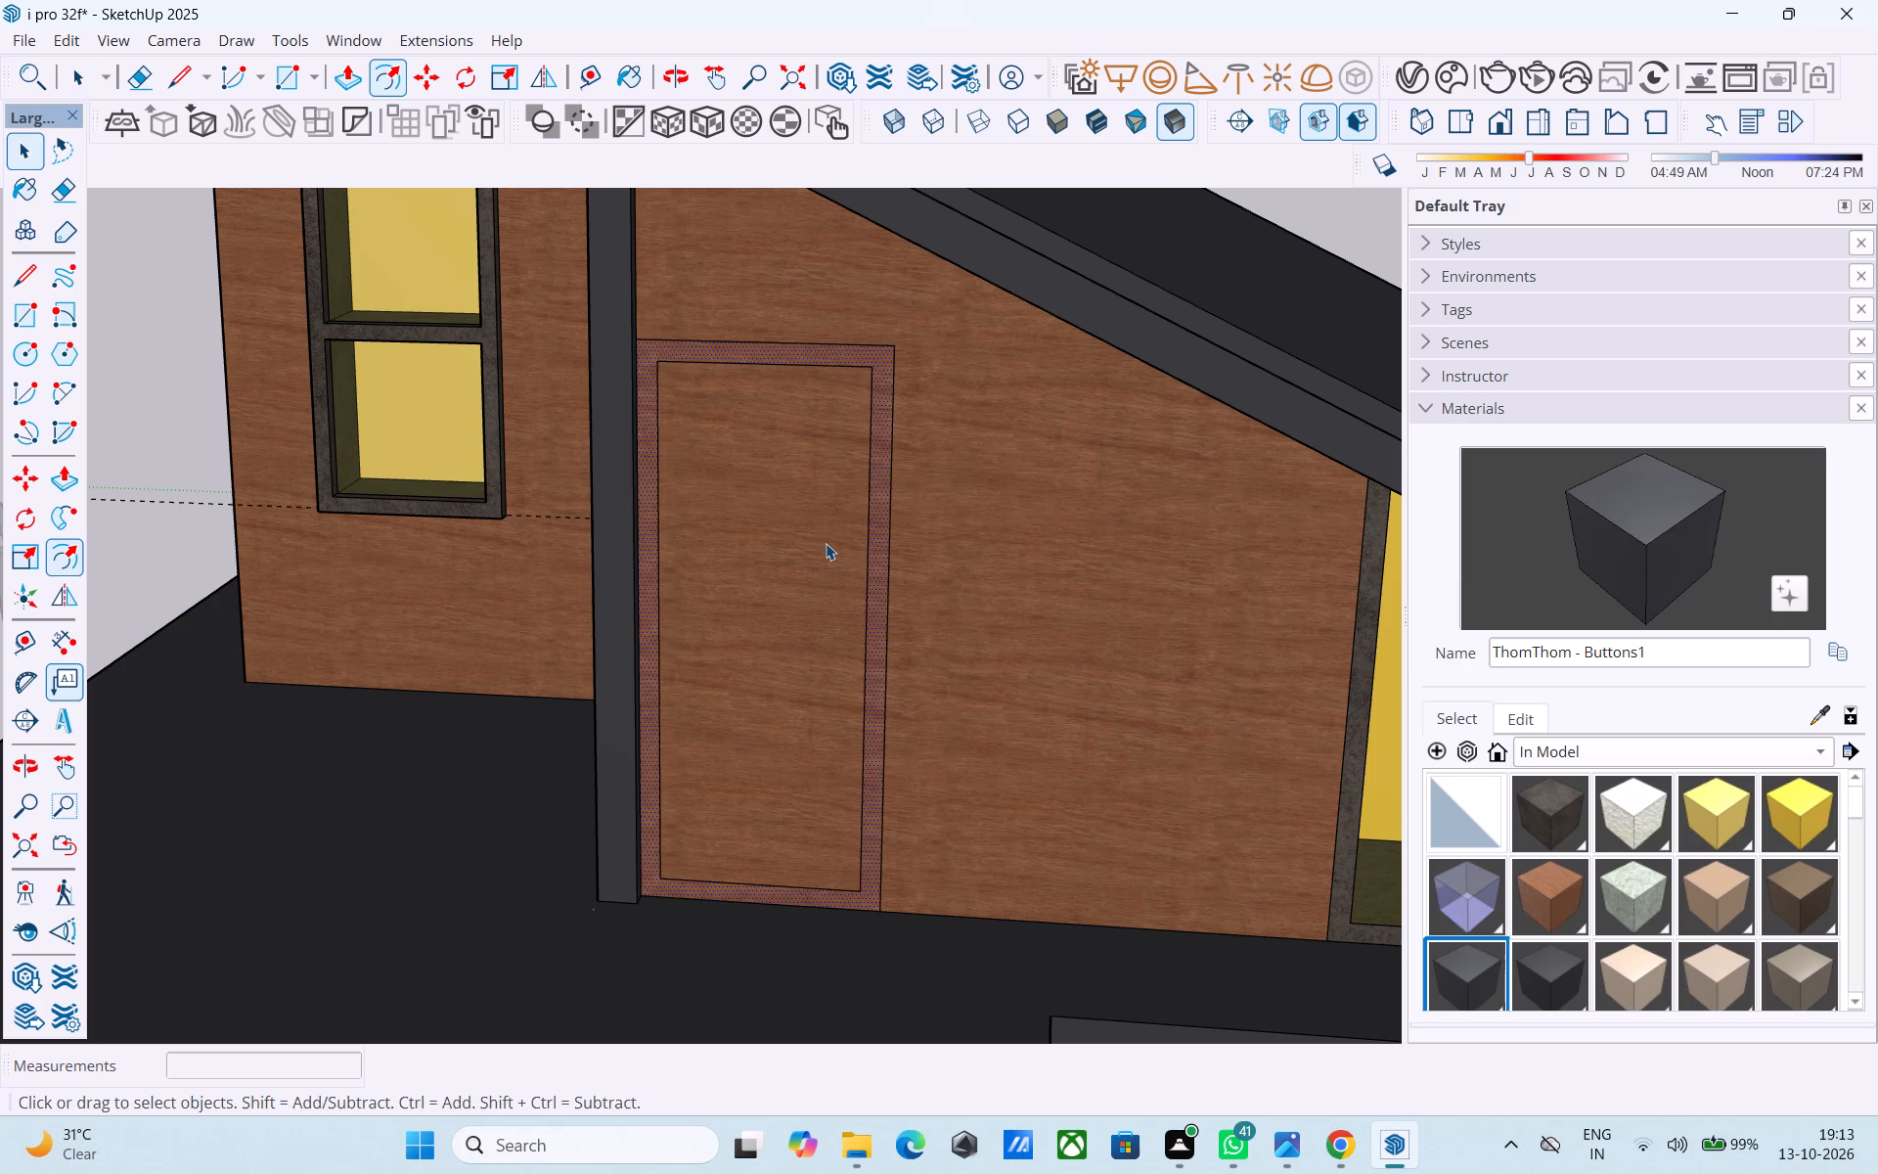
Paint the upper-floor door frame with ThomThom - Buttons1.
left_click(1674, 545)
scroll(907, 518, "up", 4)
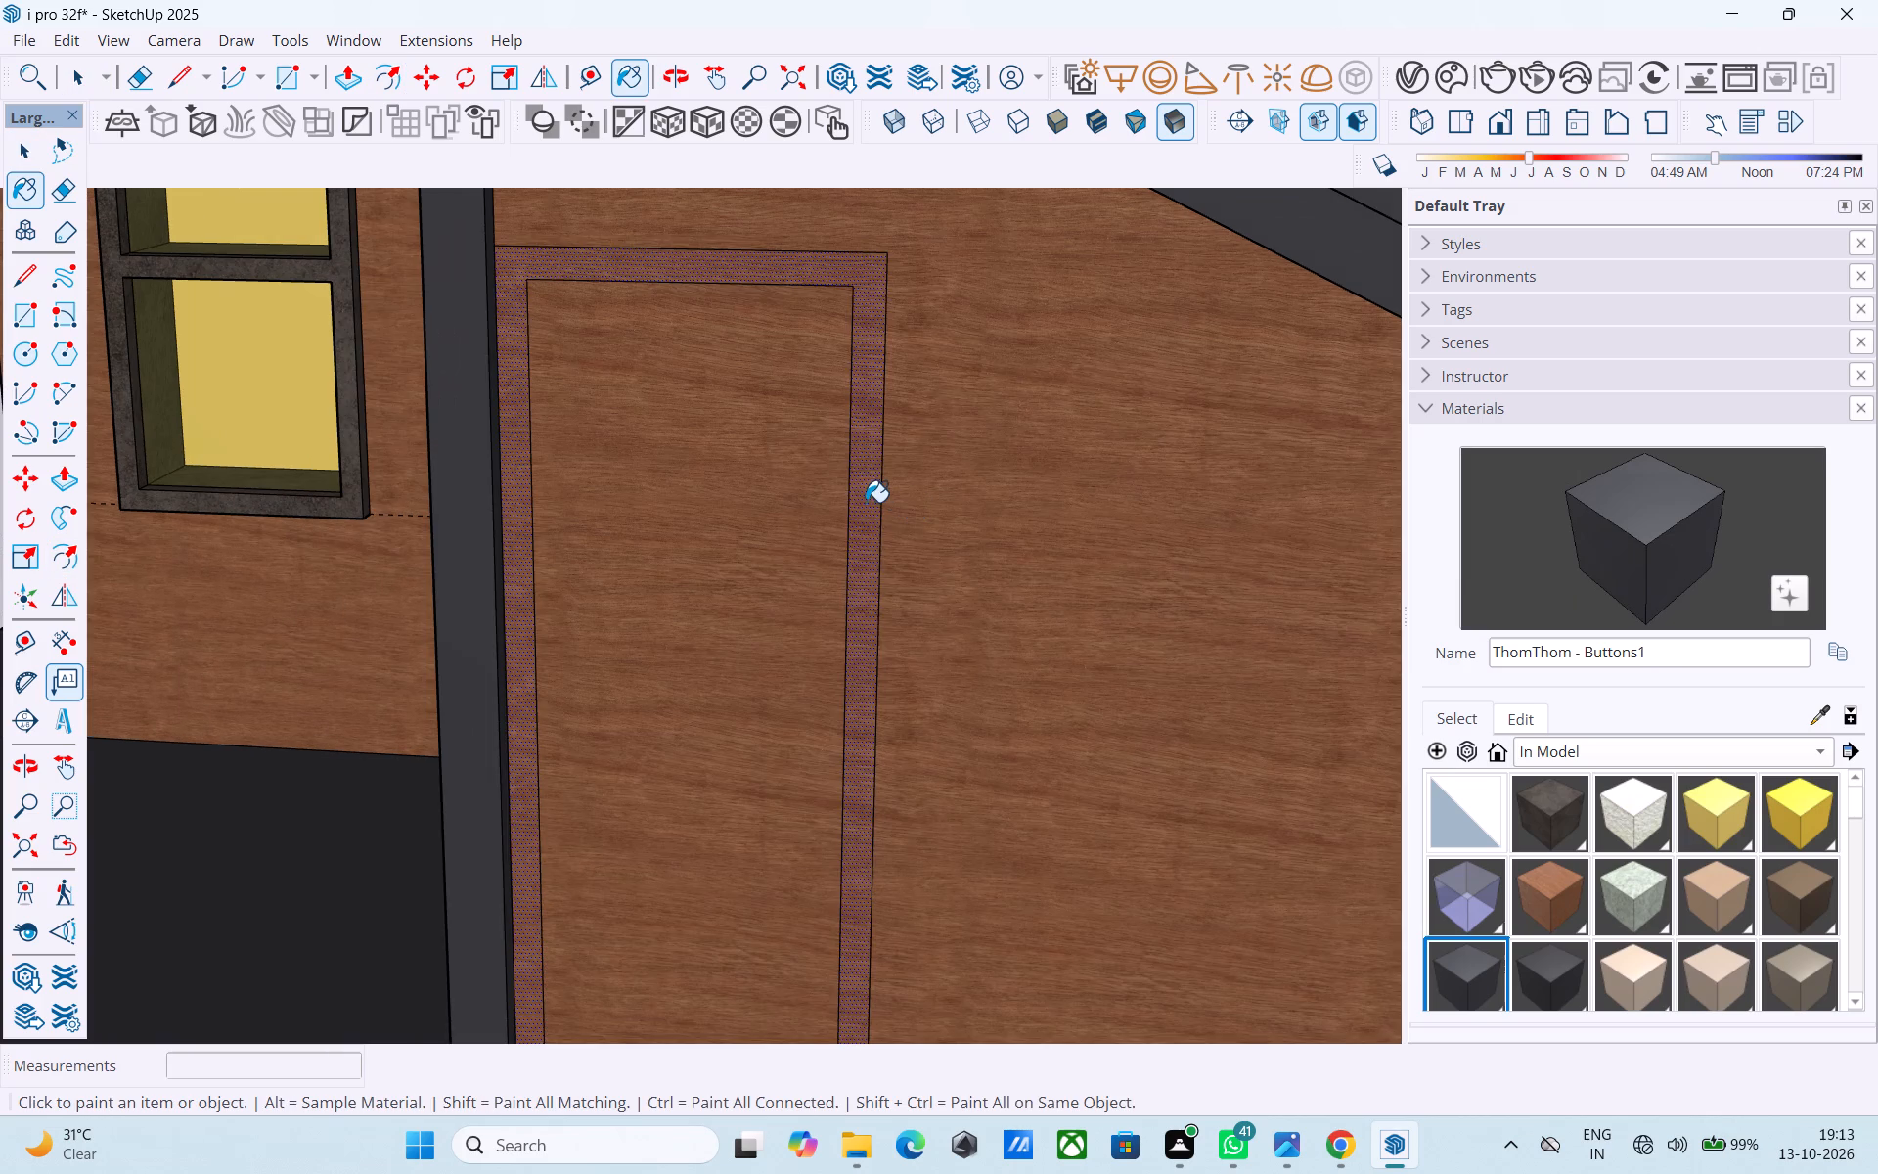
left_click(866, 503)
scroll(867, 500, "down", 6)
key("space")
Push the upper-floor door panel about 8 1/2" back into the wall and close the group.
left_click(839, 519)
scroll(796, 580, "down", 12)
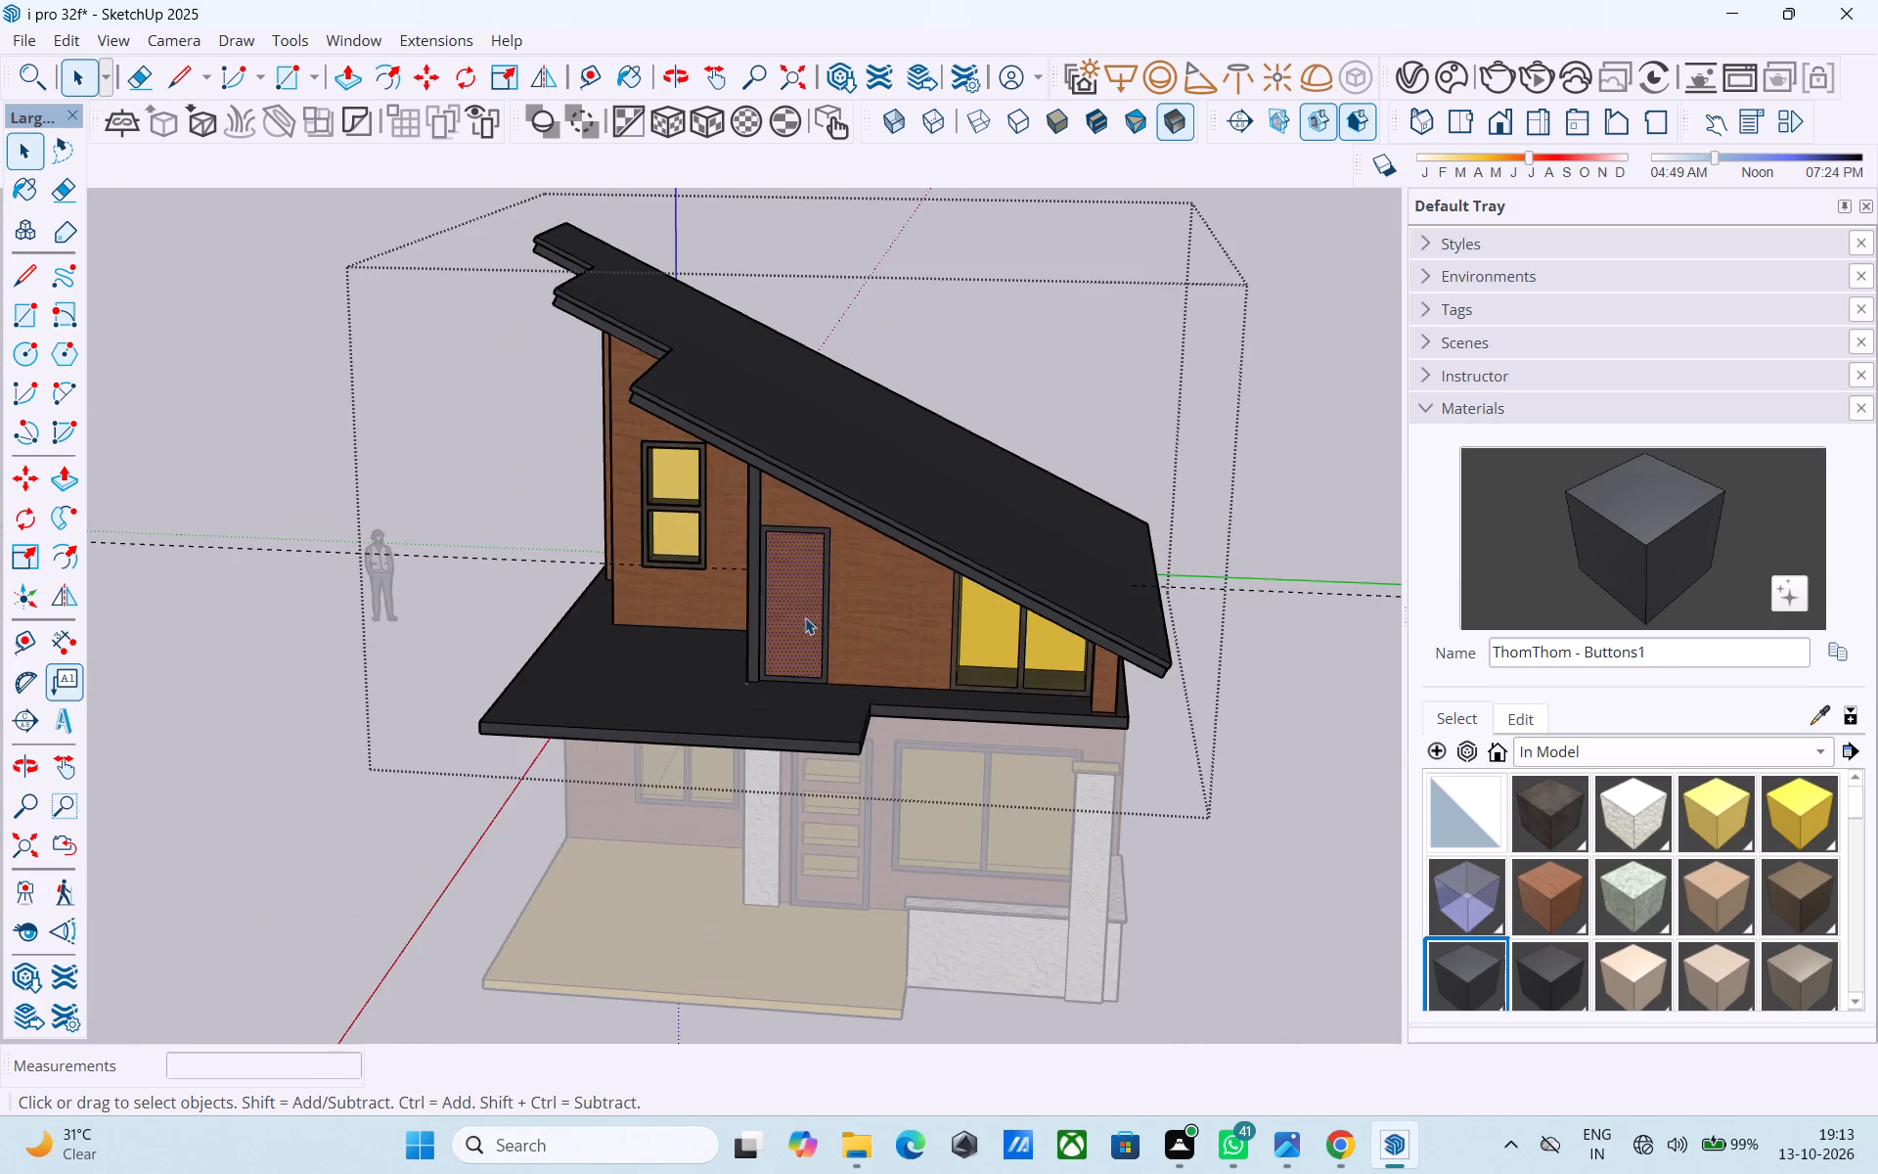
middle_click_drag(805, 617, 856, 601)
scroll(856, 601, "up", 5)
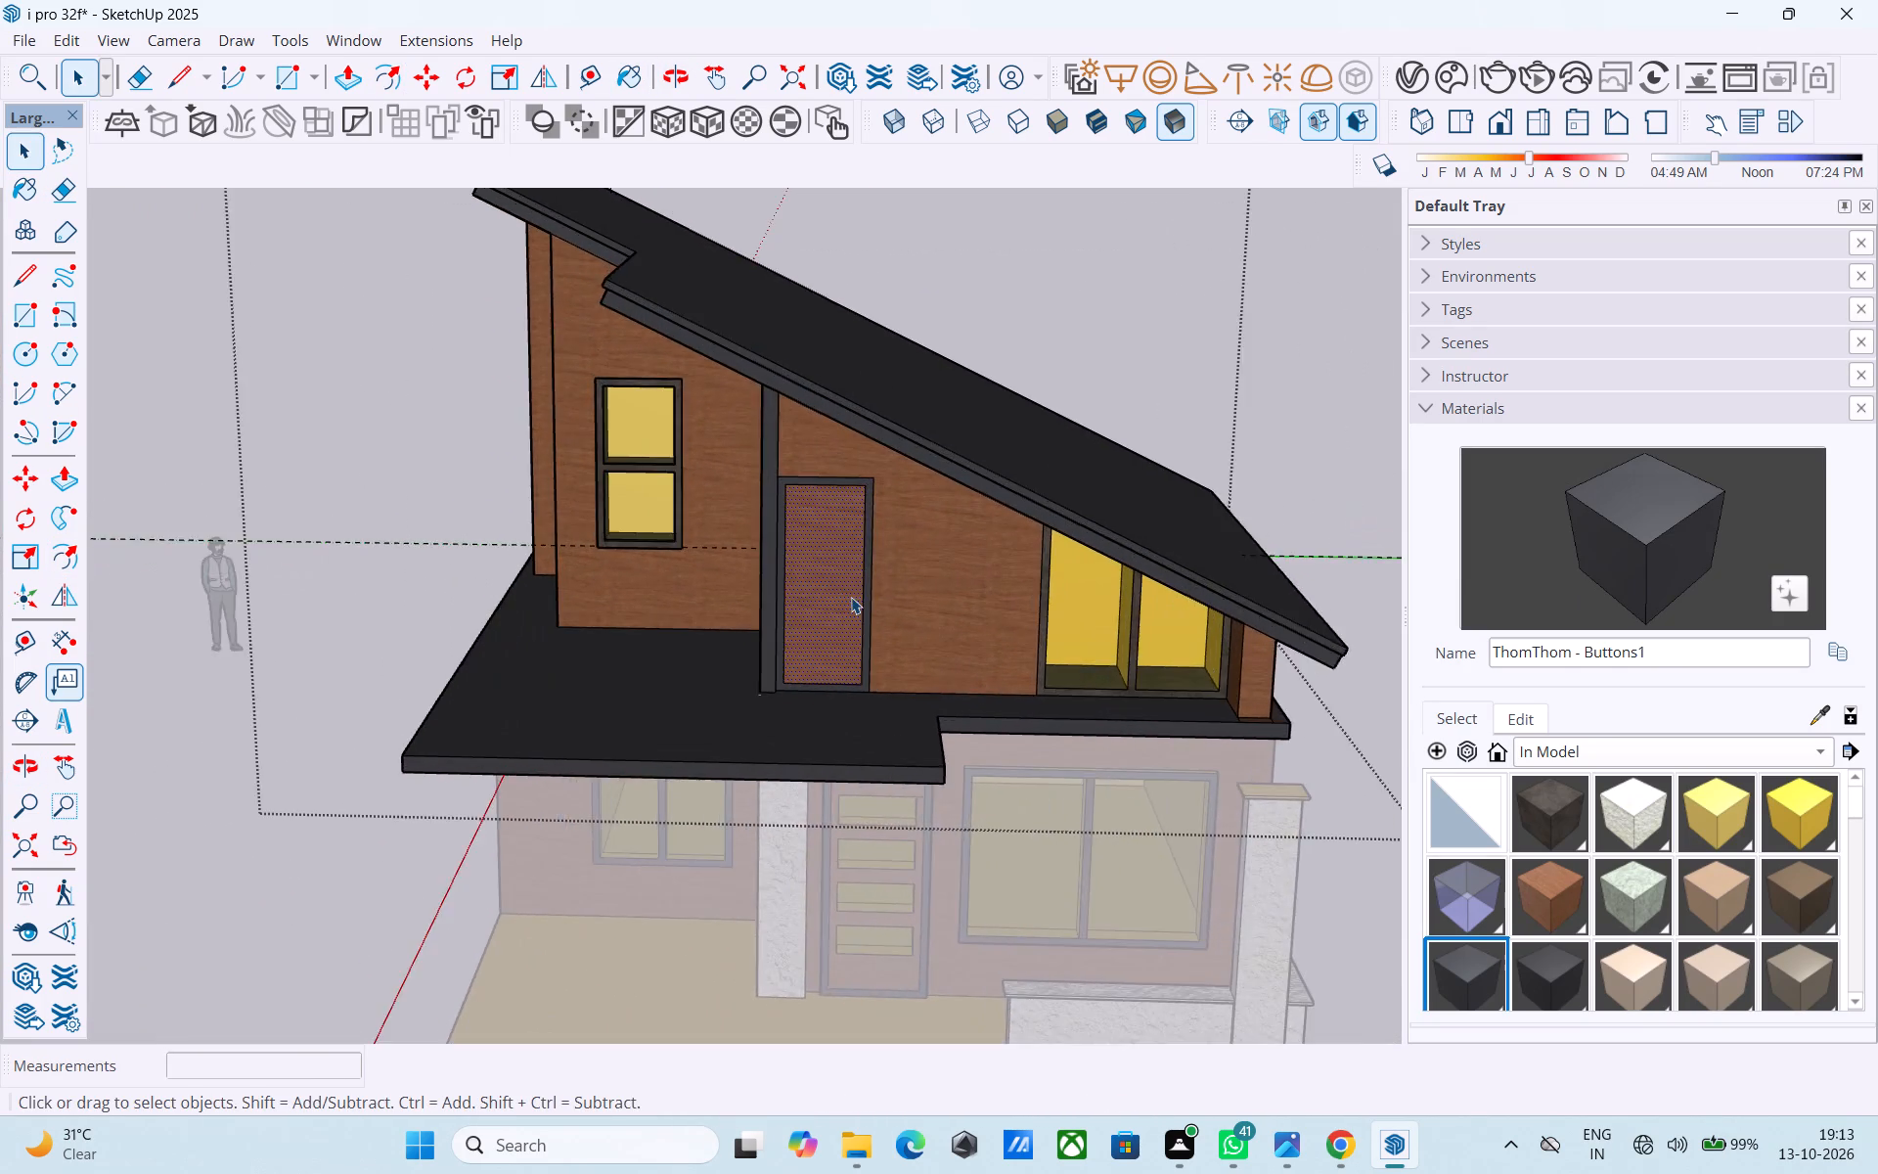
scroll(851, 597, "up", 5)
key("p")
left_click_drag(841, 588, 838, 576)
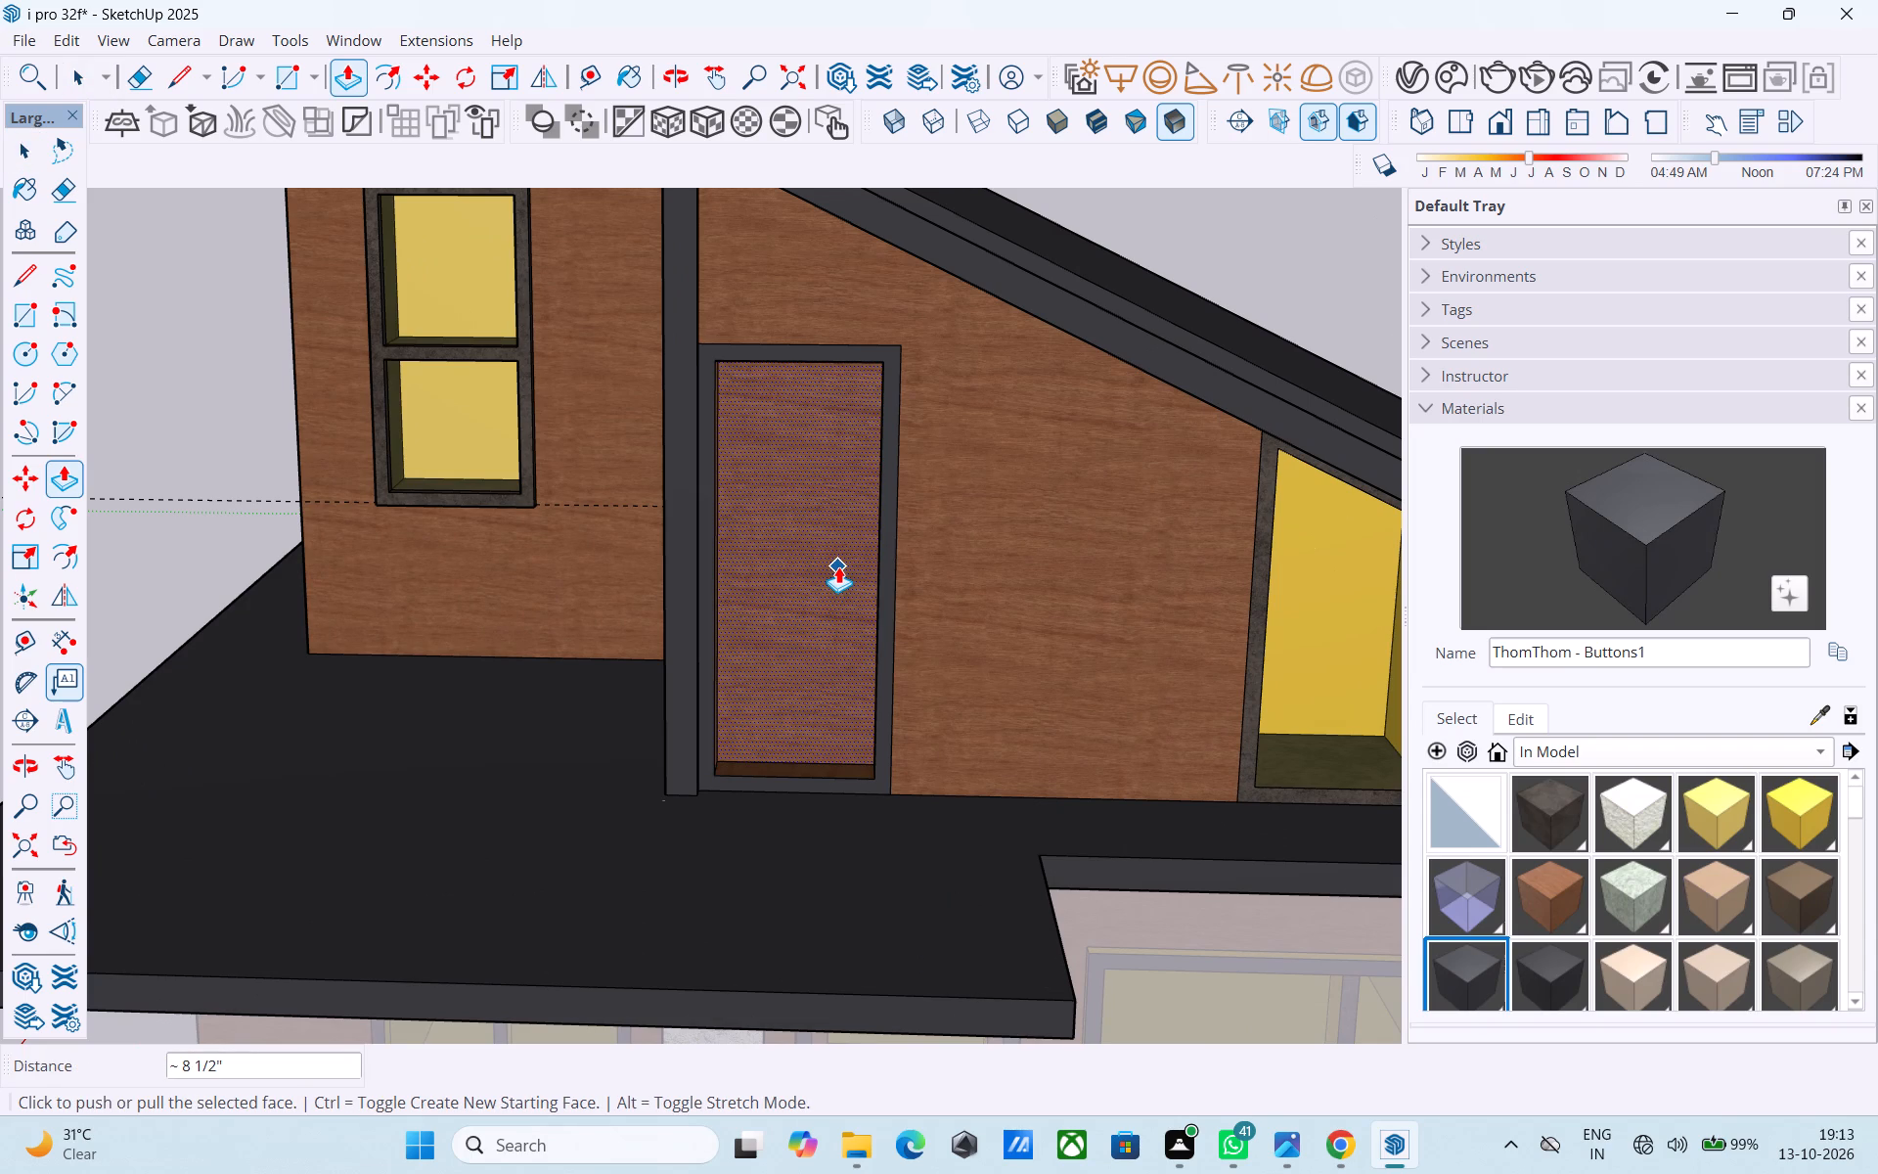
scroll(833, 537, "down", 9)
key("space")
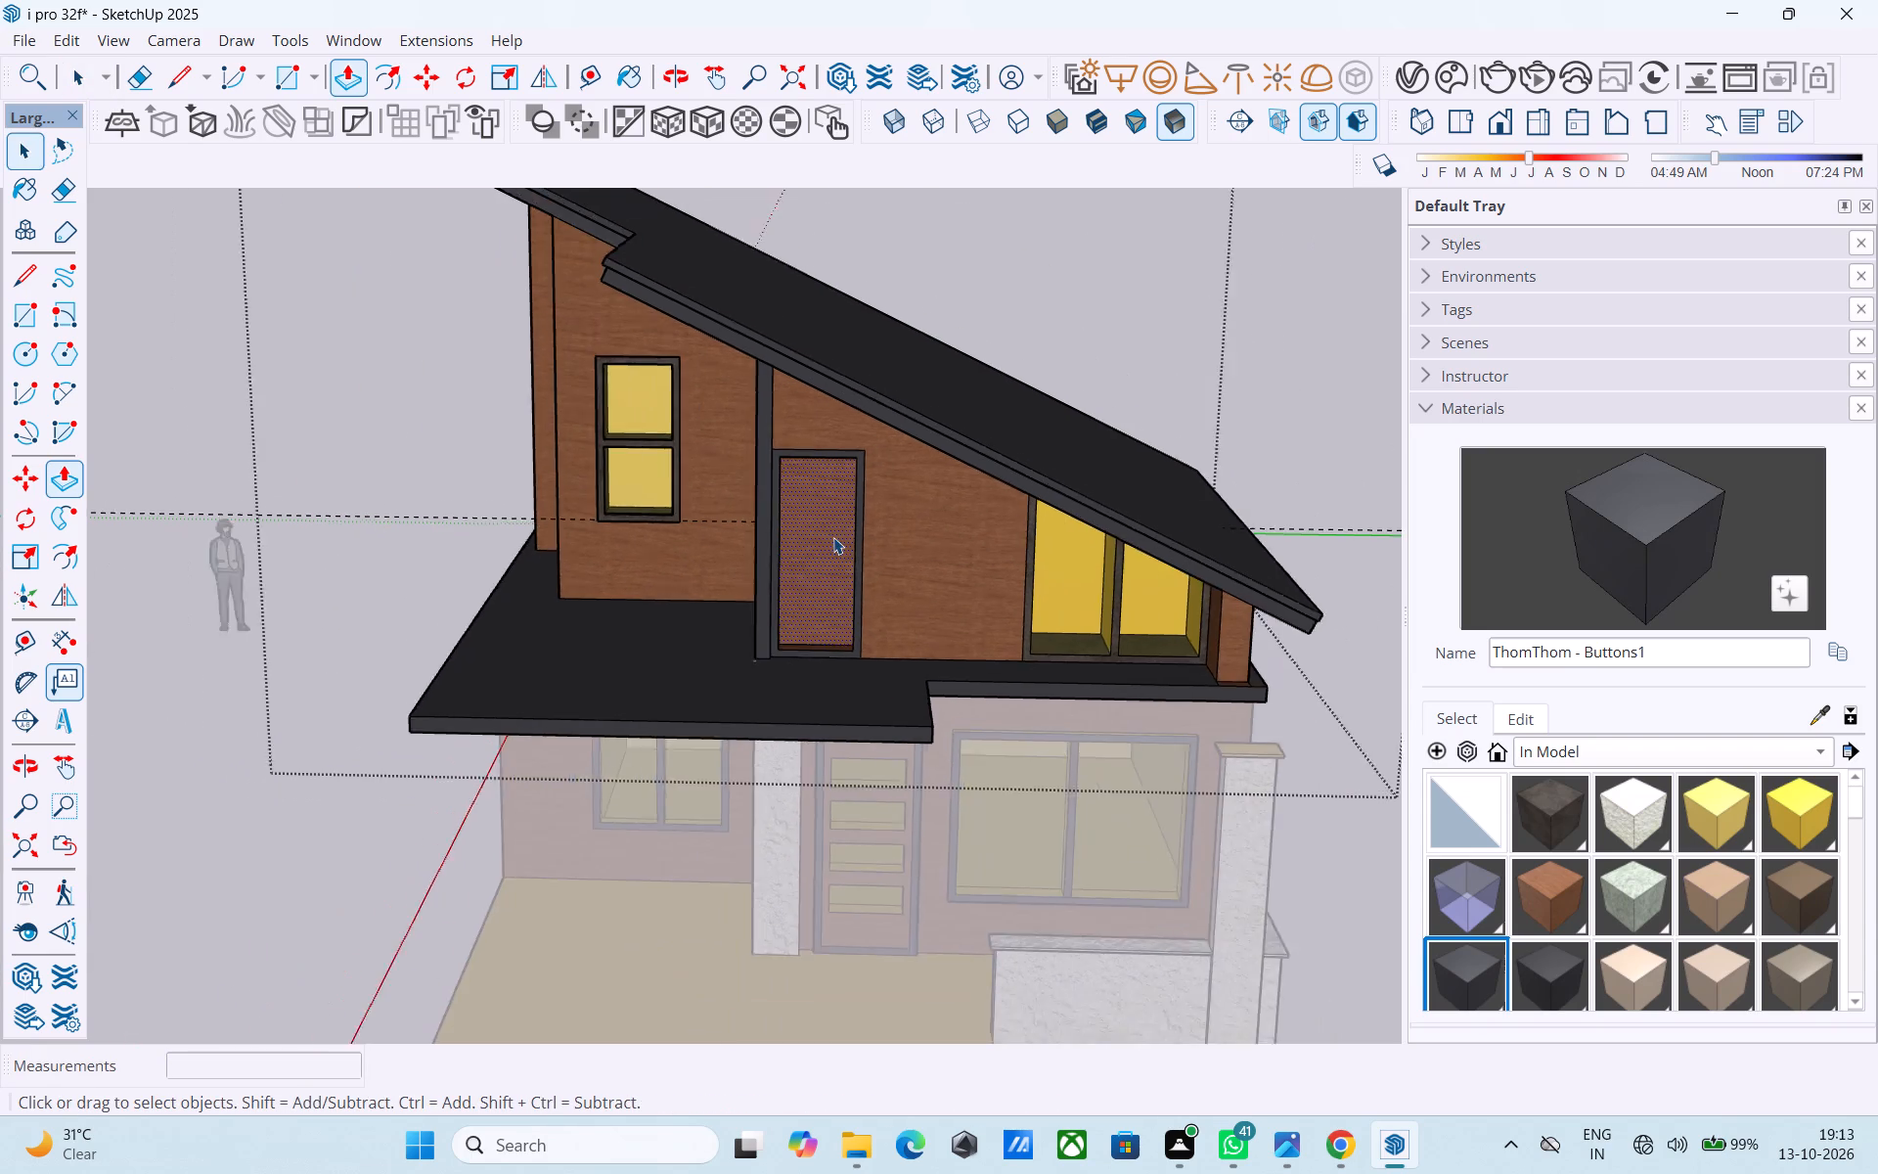
scroll(833, 537, "down", 2)
left_click(1274, 425)
left_click(1305, 430)
middle_click_drag(695, 655, 861, 556)
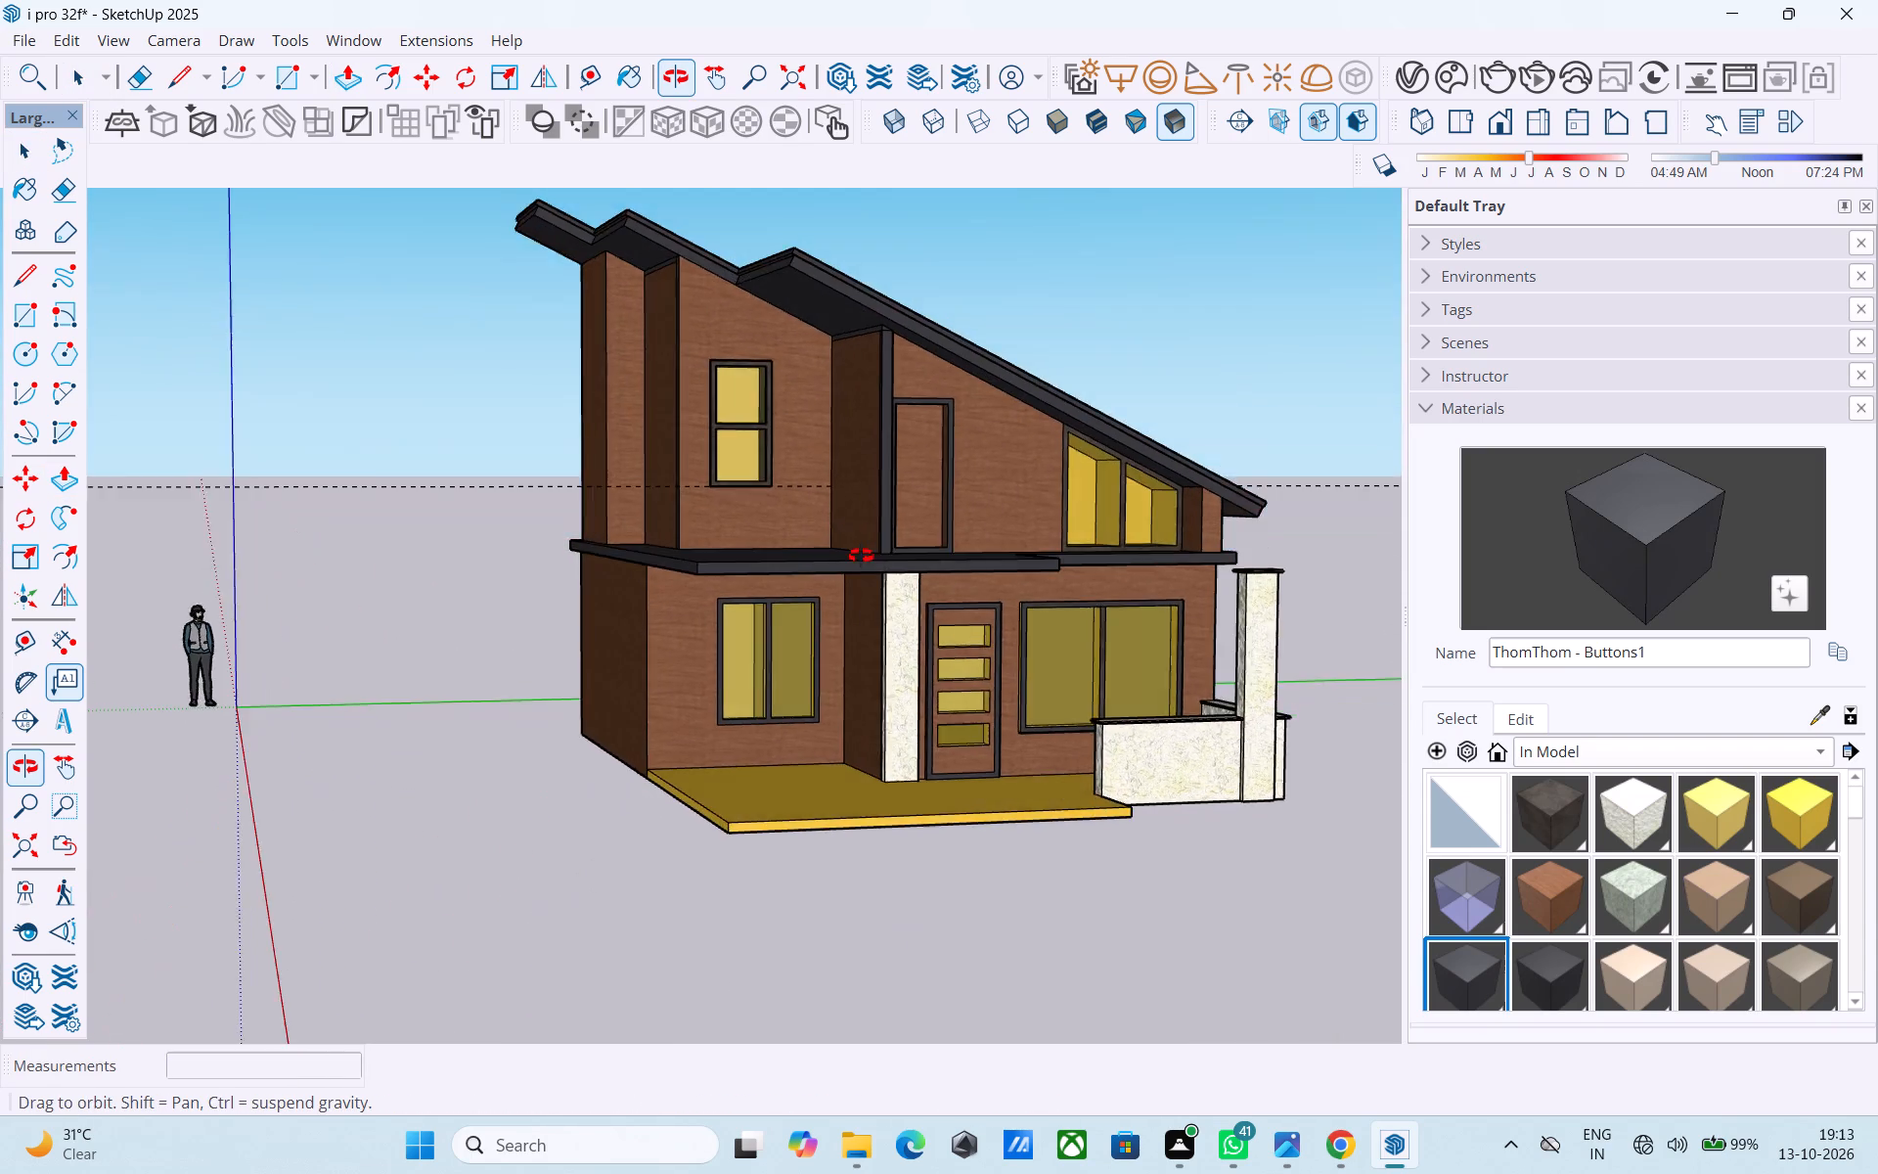
middle_click_drag(861, 556, 861, 557)
Undo the upper-floor door panel's push into the wall, close the group and save the model.
scroll(920, 514, "up", 5)
key("ctrl+z")
key("ctrl+z")
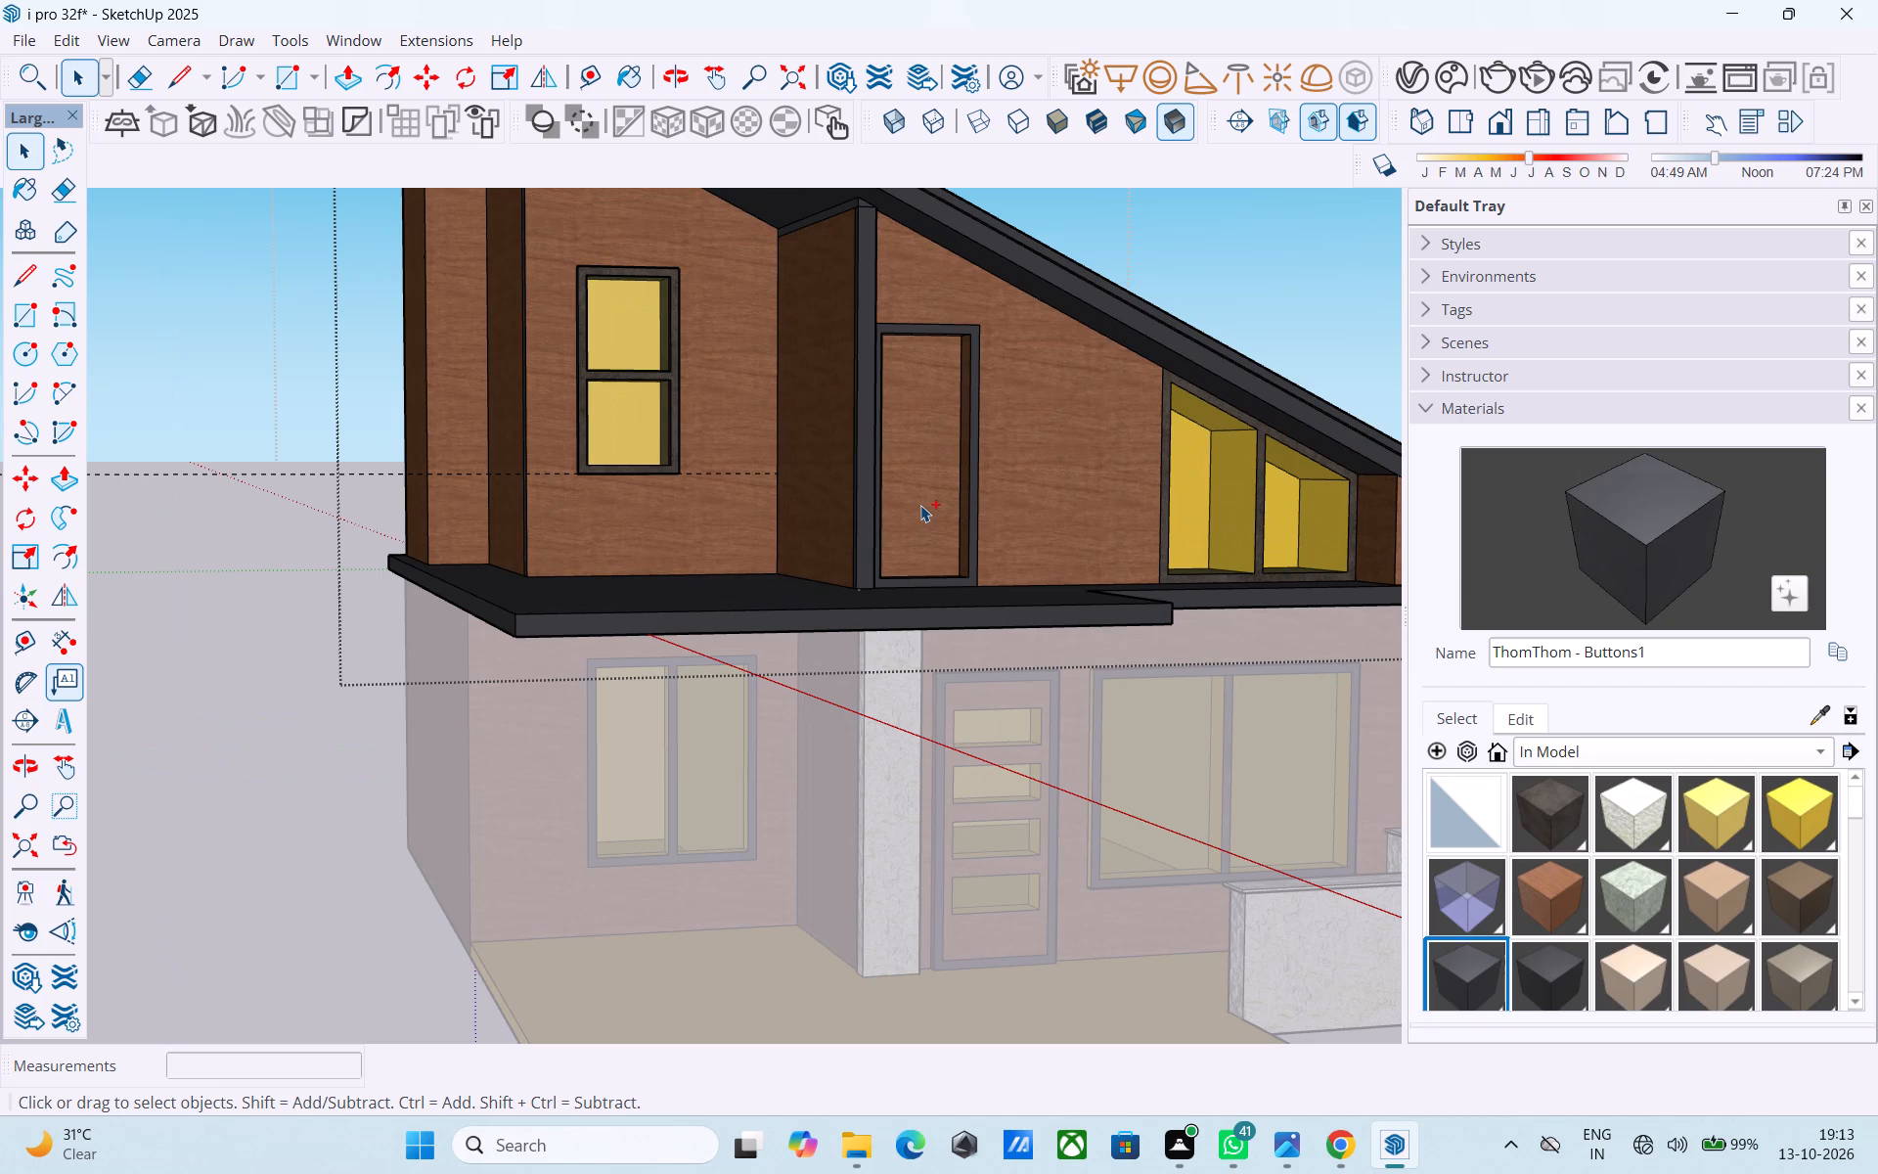
key("space")
scroll(920, 505, "down", 12)
left_click(602, 528)
middle_click_drag(850, 519, 811, 519)
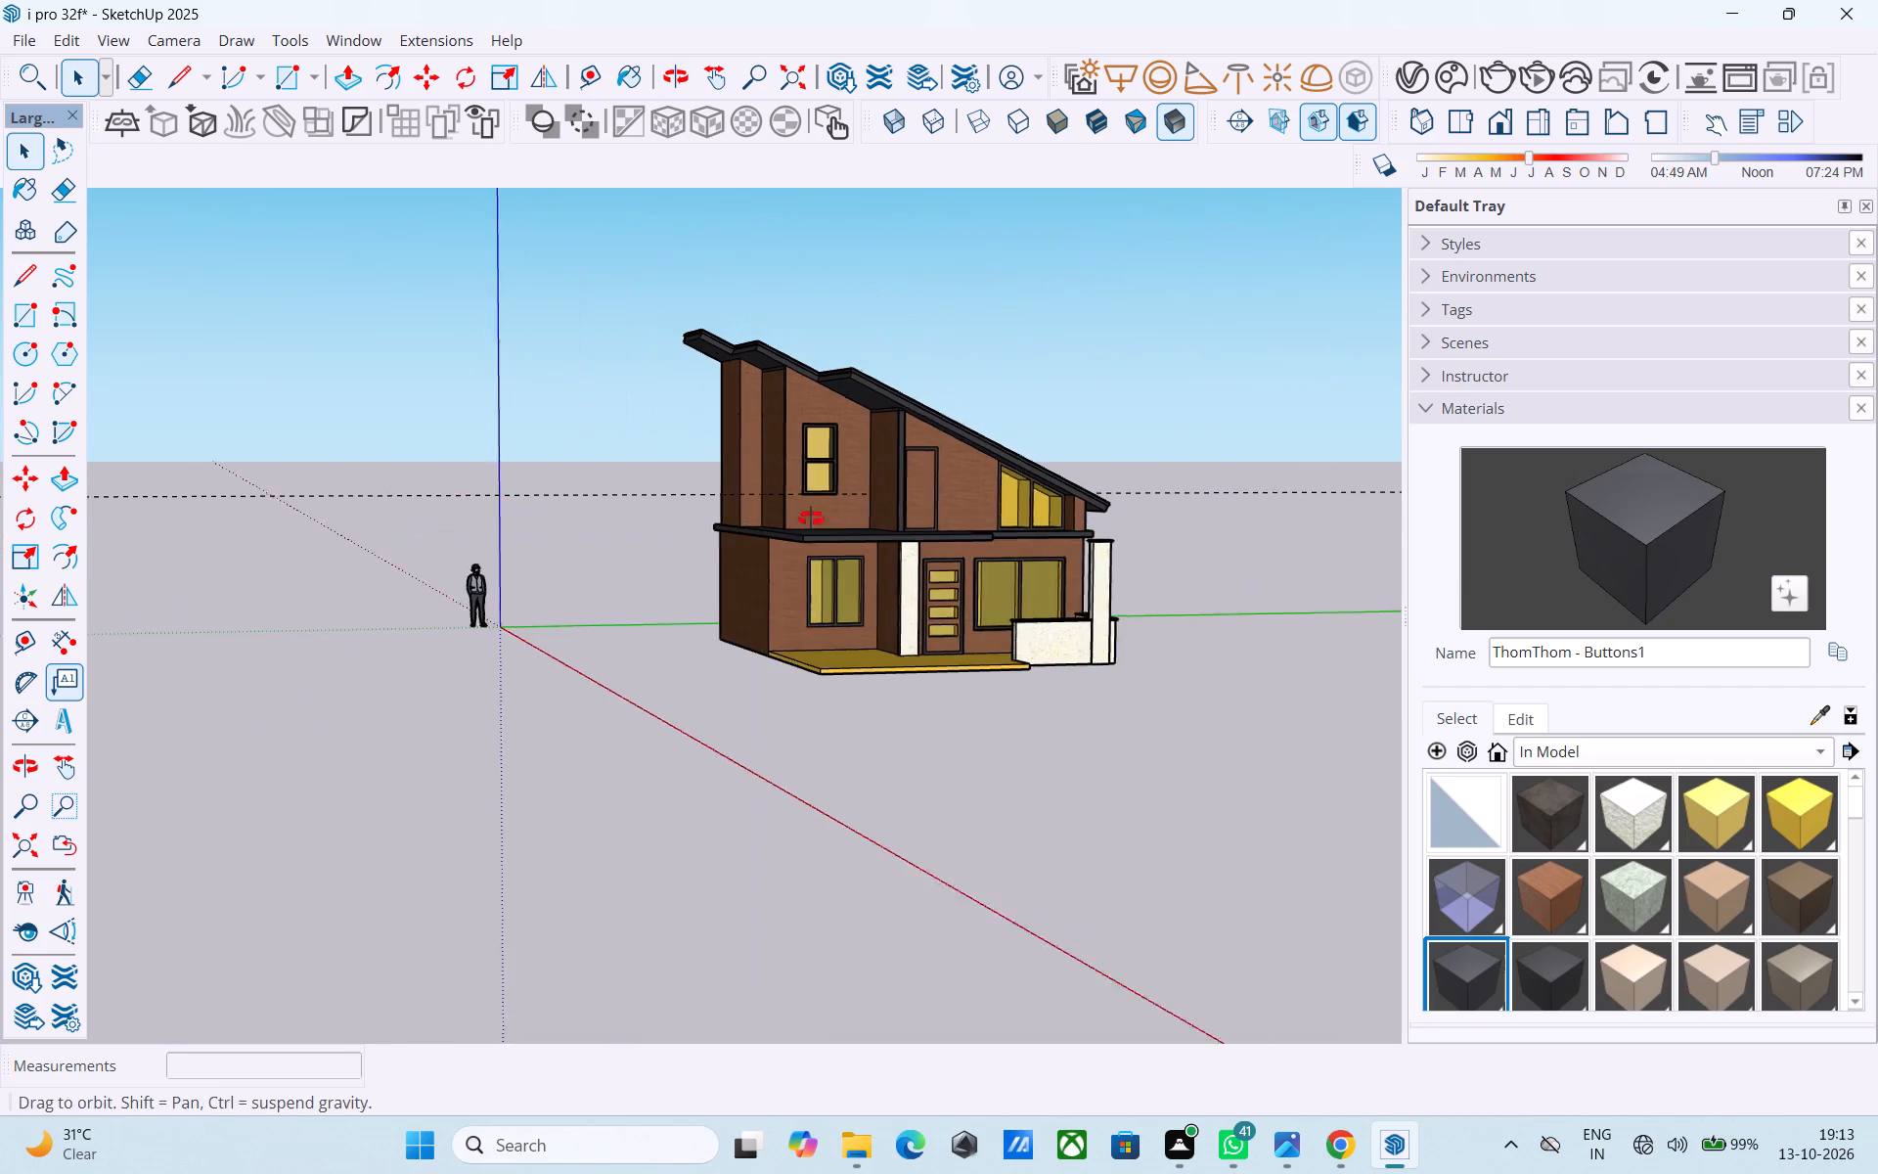
middle_click_drag(811, 519, 754, 518)
key("ctrl+s")
Examine the house front and the upper-floor door from several angles.
scroll(913, 509, "up", 8)
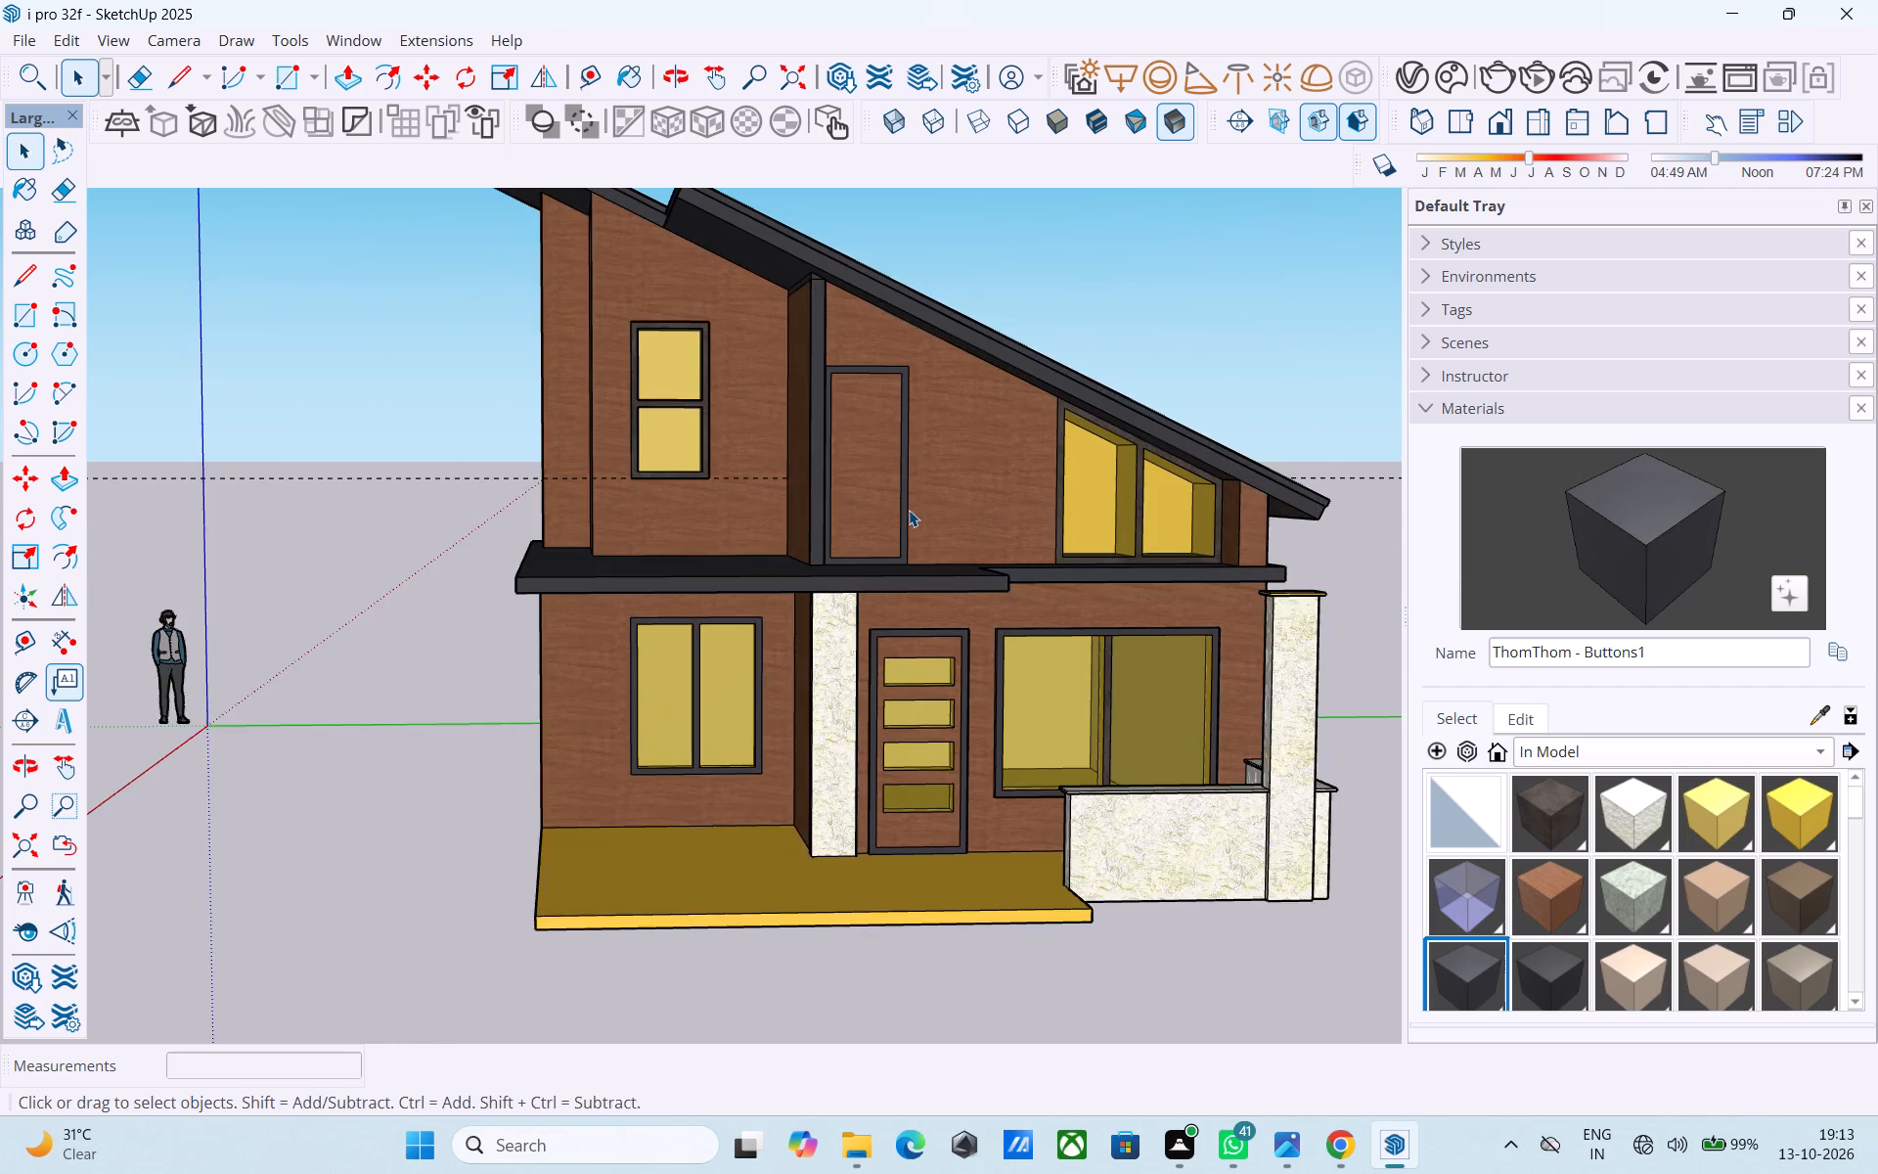
middle_click_drag(909, 510, 1044, 693)
middle_click_drag(1059, 720, 956, 557)
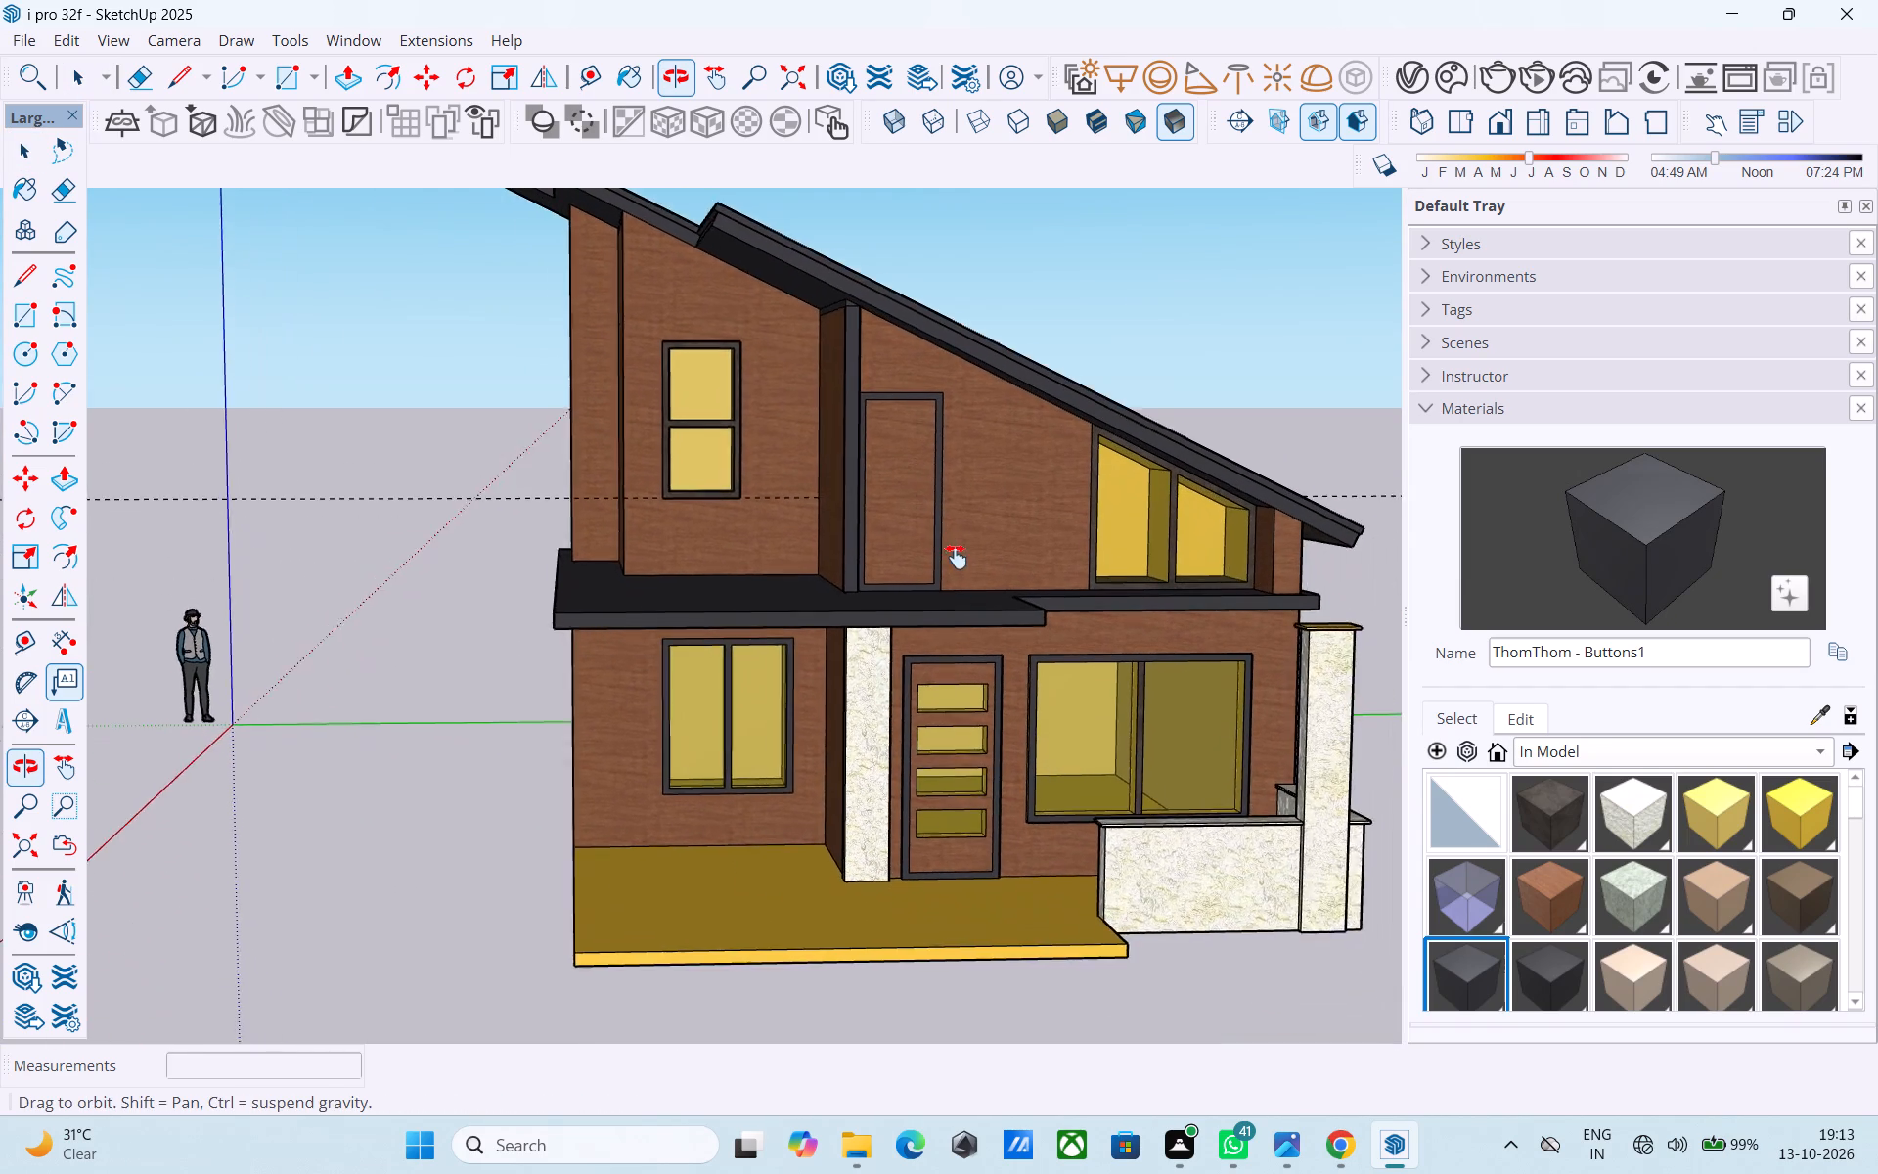
middle_click_drag(956, 557, 907, 520)
scroll(908, 528, "down", 5)
middle_click_drag(920, 564, 863, 561)
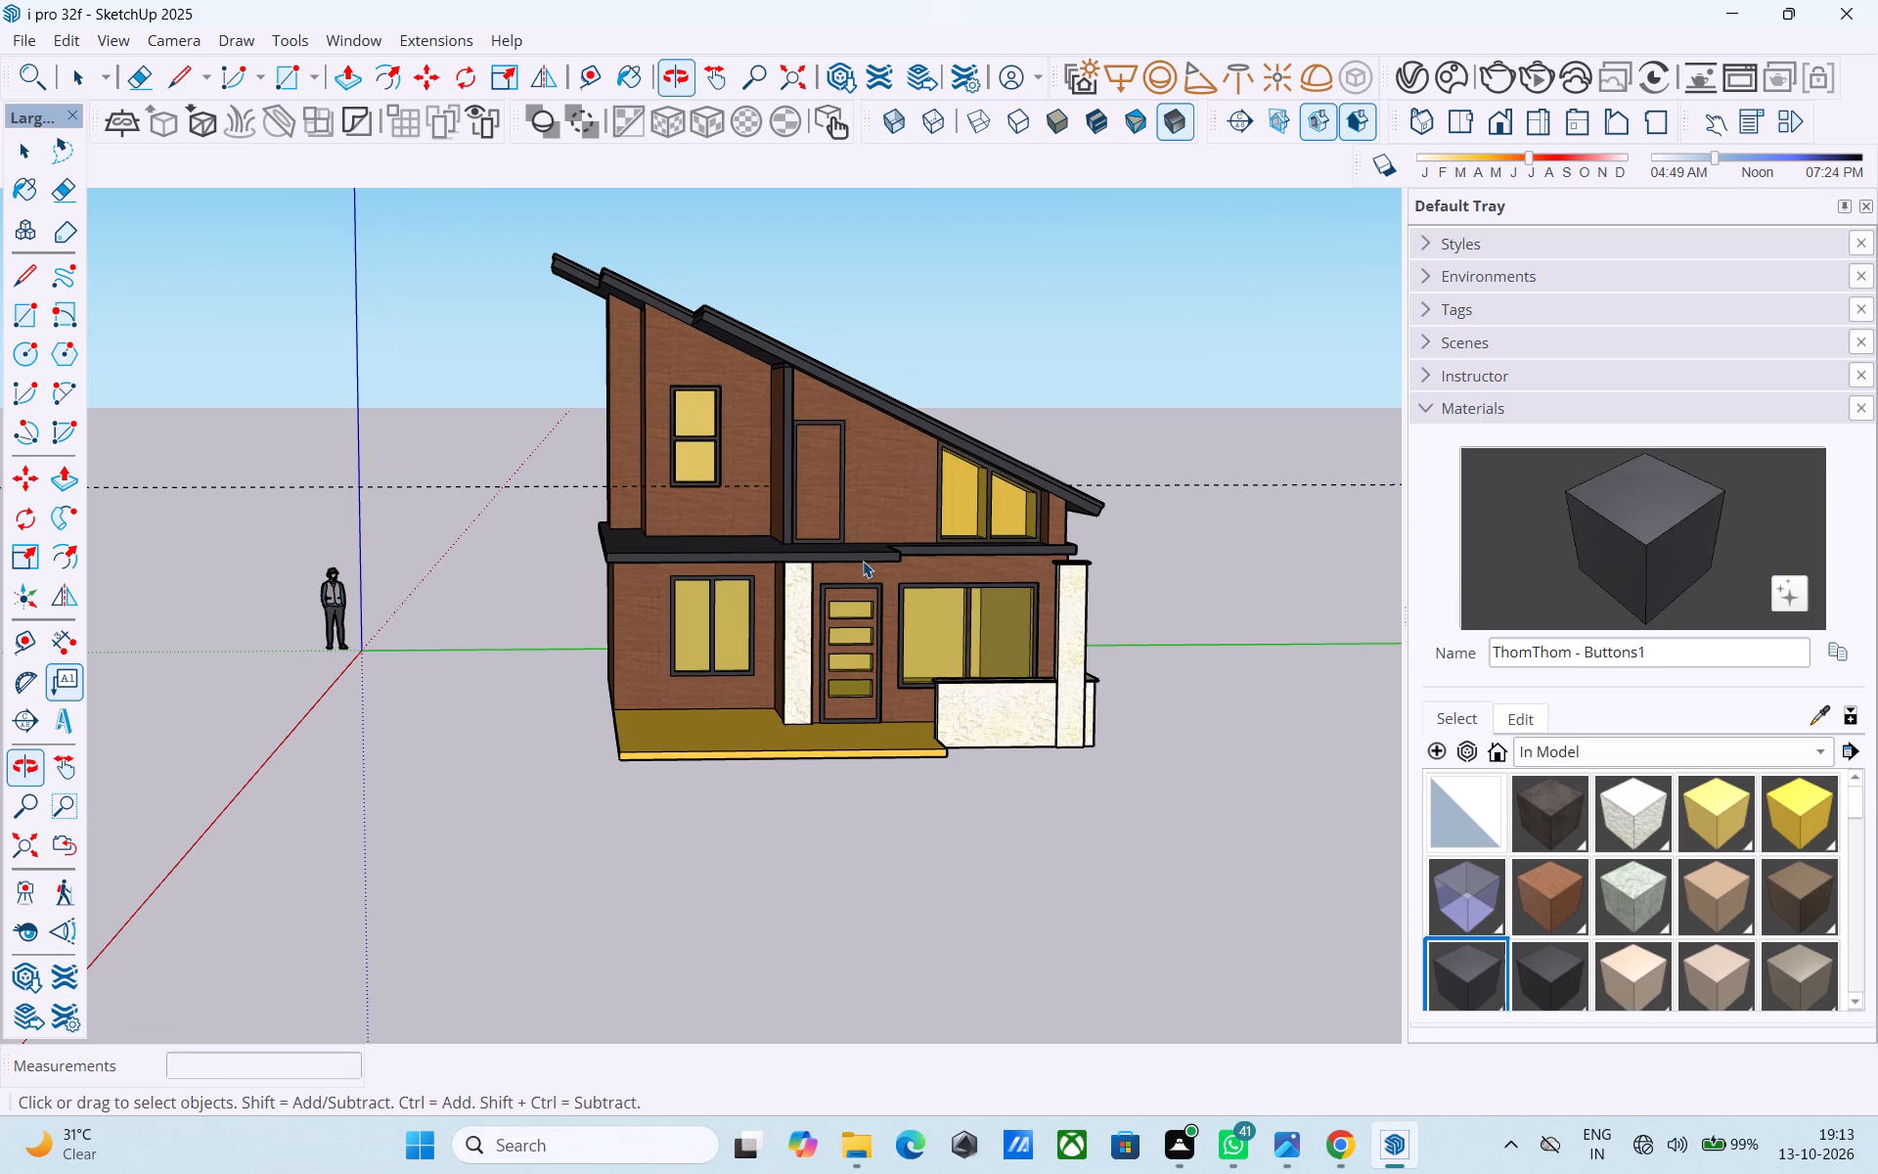
middle_click_drag(880, 565, 903, 583, "shift")
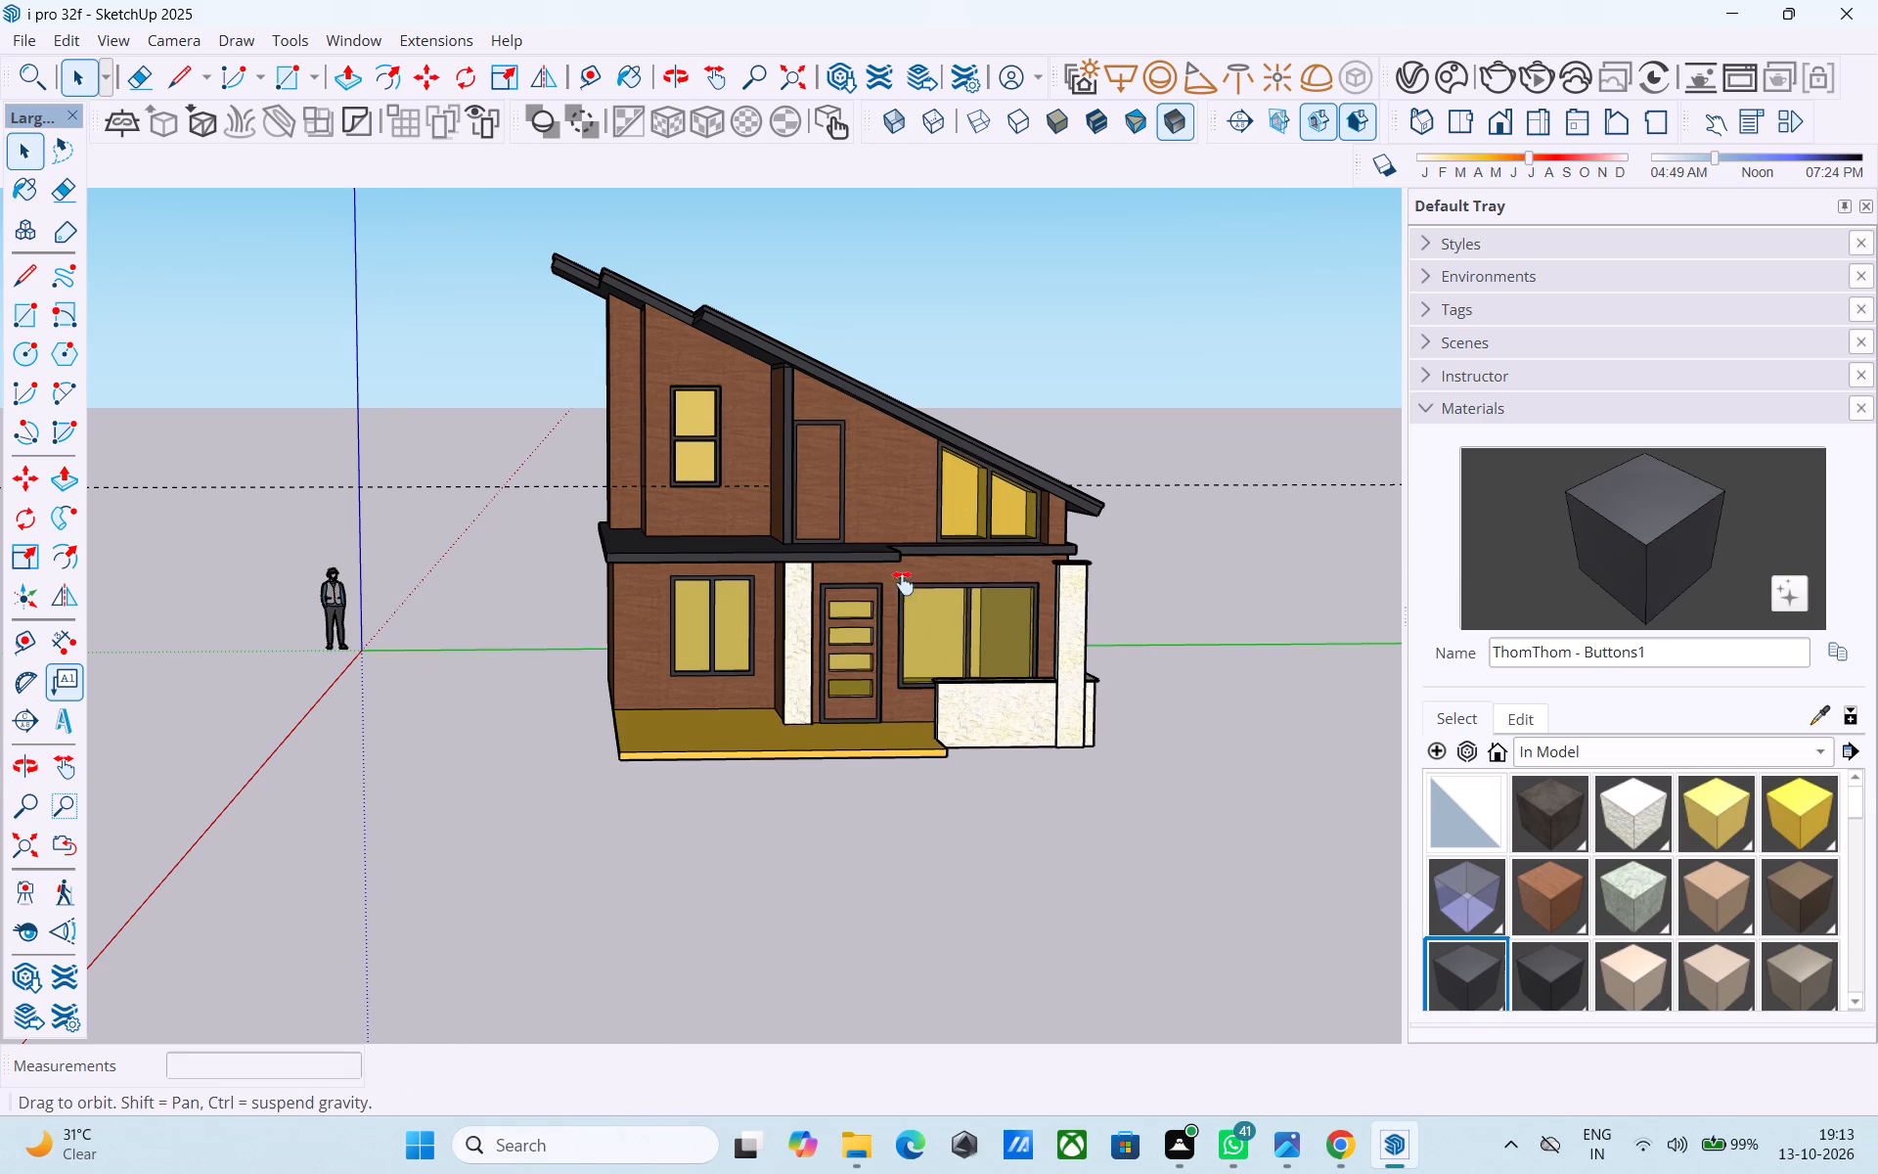
middle_click_drag(903, 583, 956, 674, "shift")
scroll(942, 599, "up", 6)
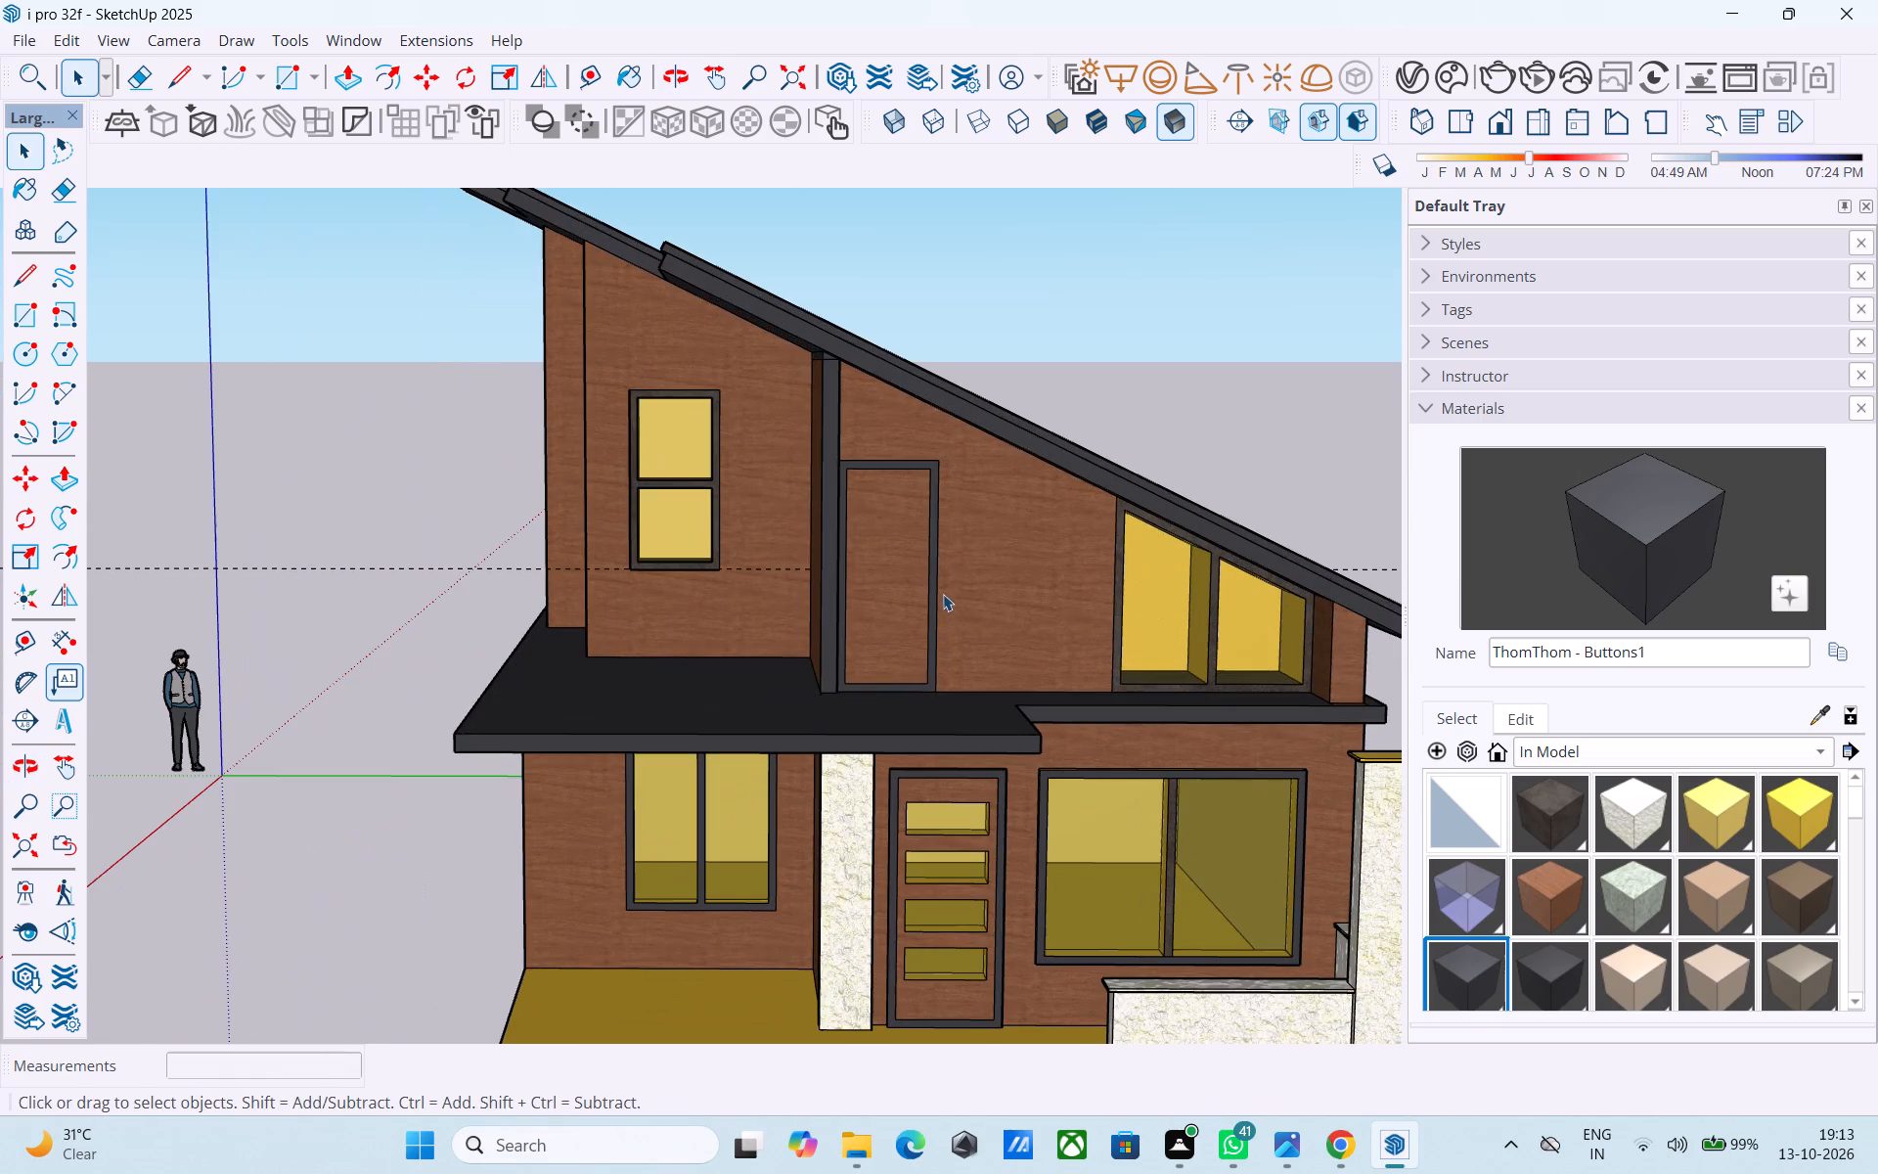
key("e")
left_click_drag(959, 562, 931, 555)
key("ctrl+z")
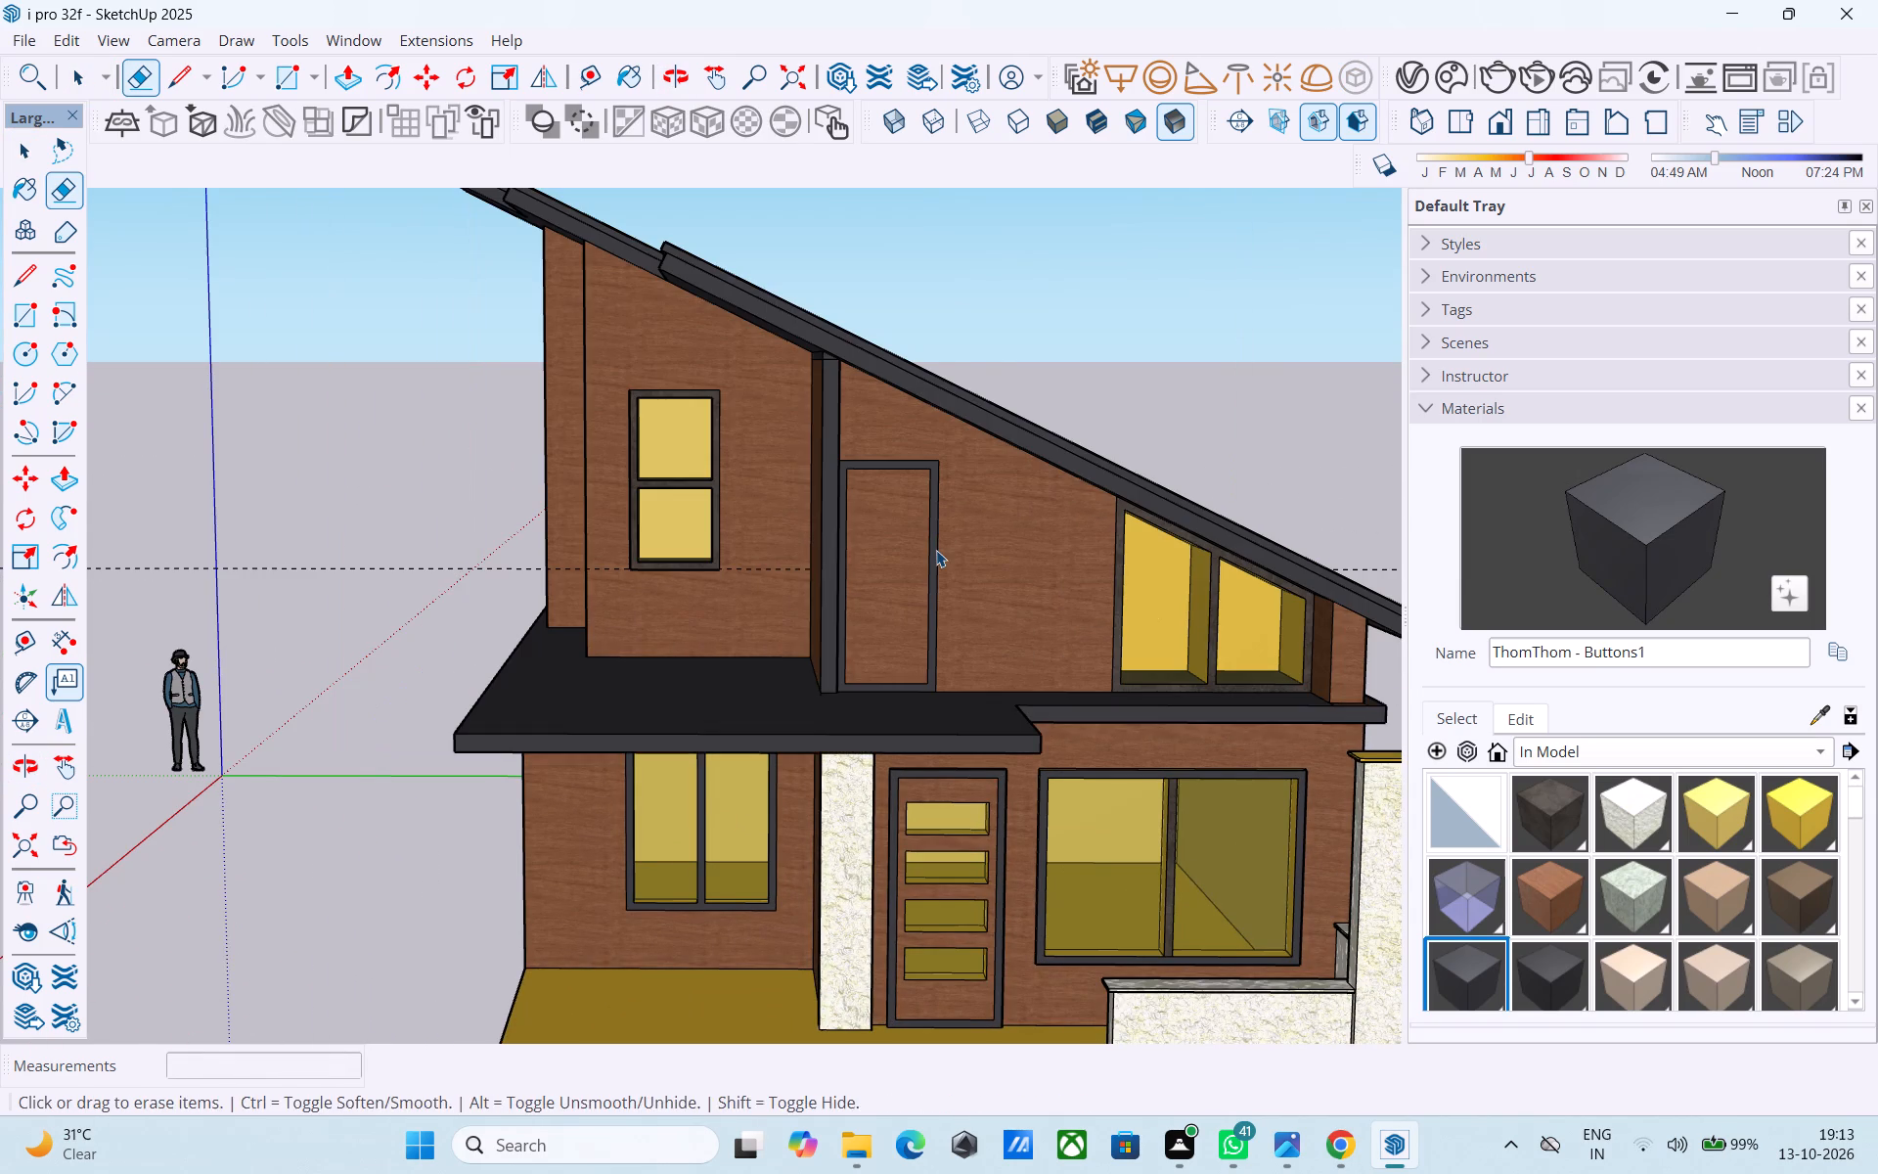
Inside the upper-floor group, repaint the door frame with Plywood_01_1K to match the front wall.
key("space")
double_click(936, 550)
scroll(938, 547, "up", 8)
left_click(933, 543)
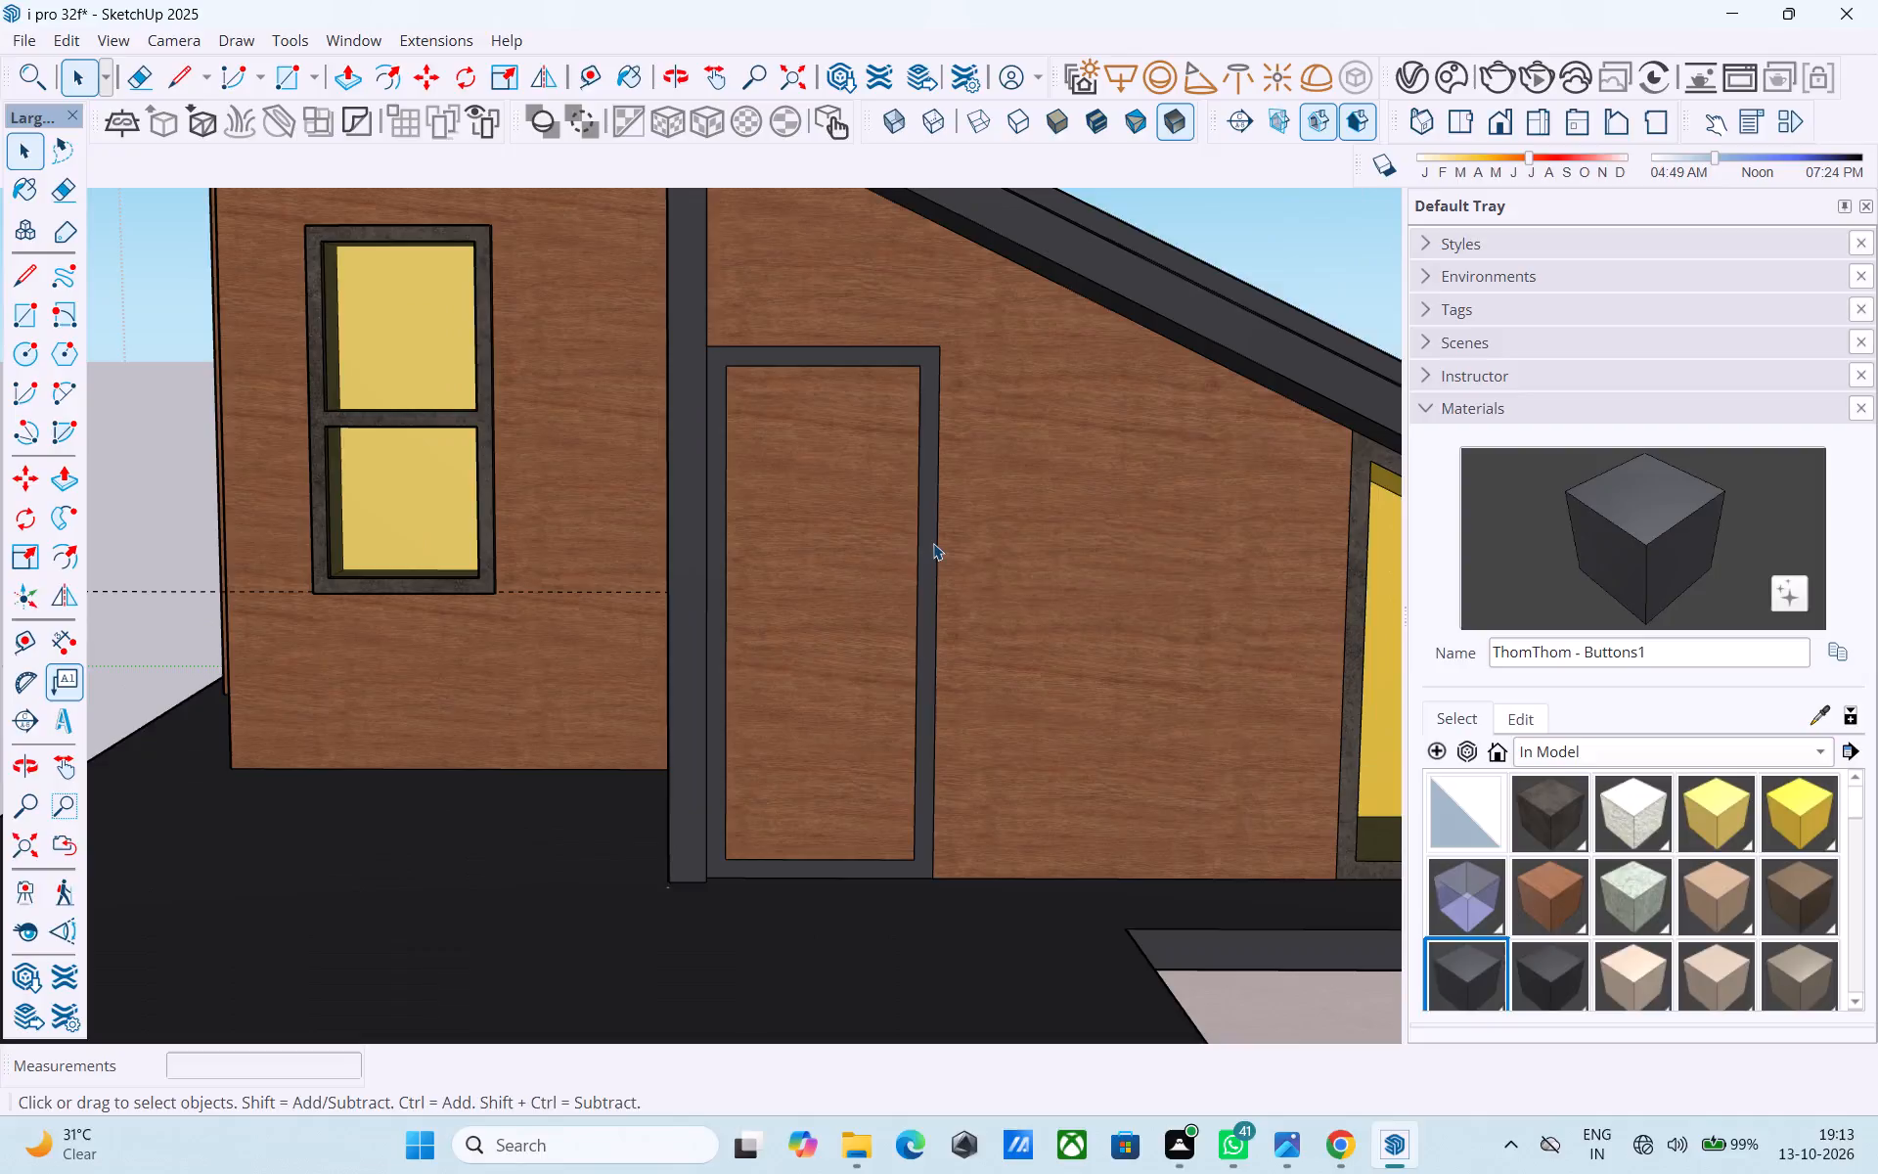
left_click(1565, 892)
left_click(929, 604)
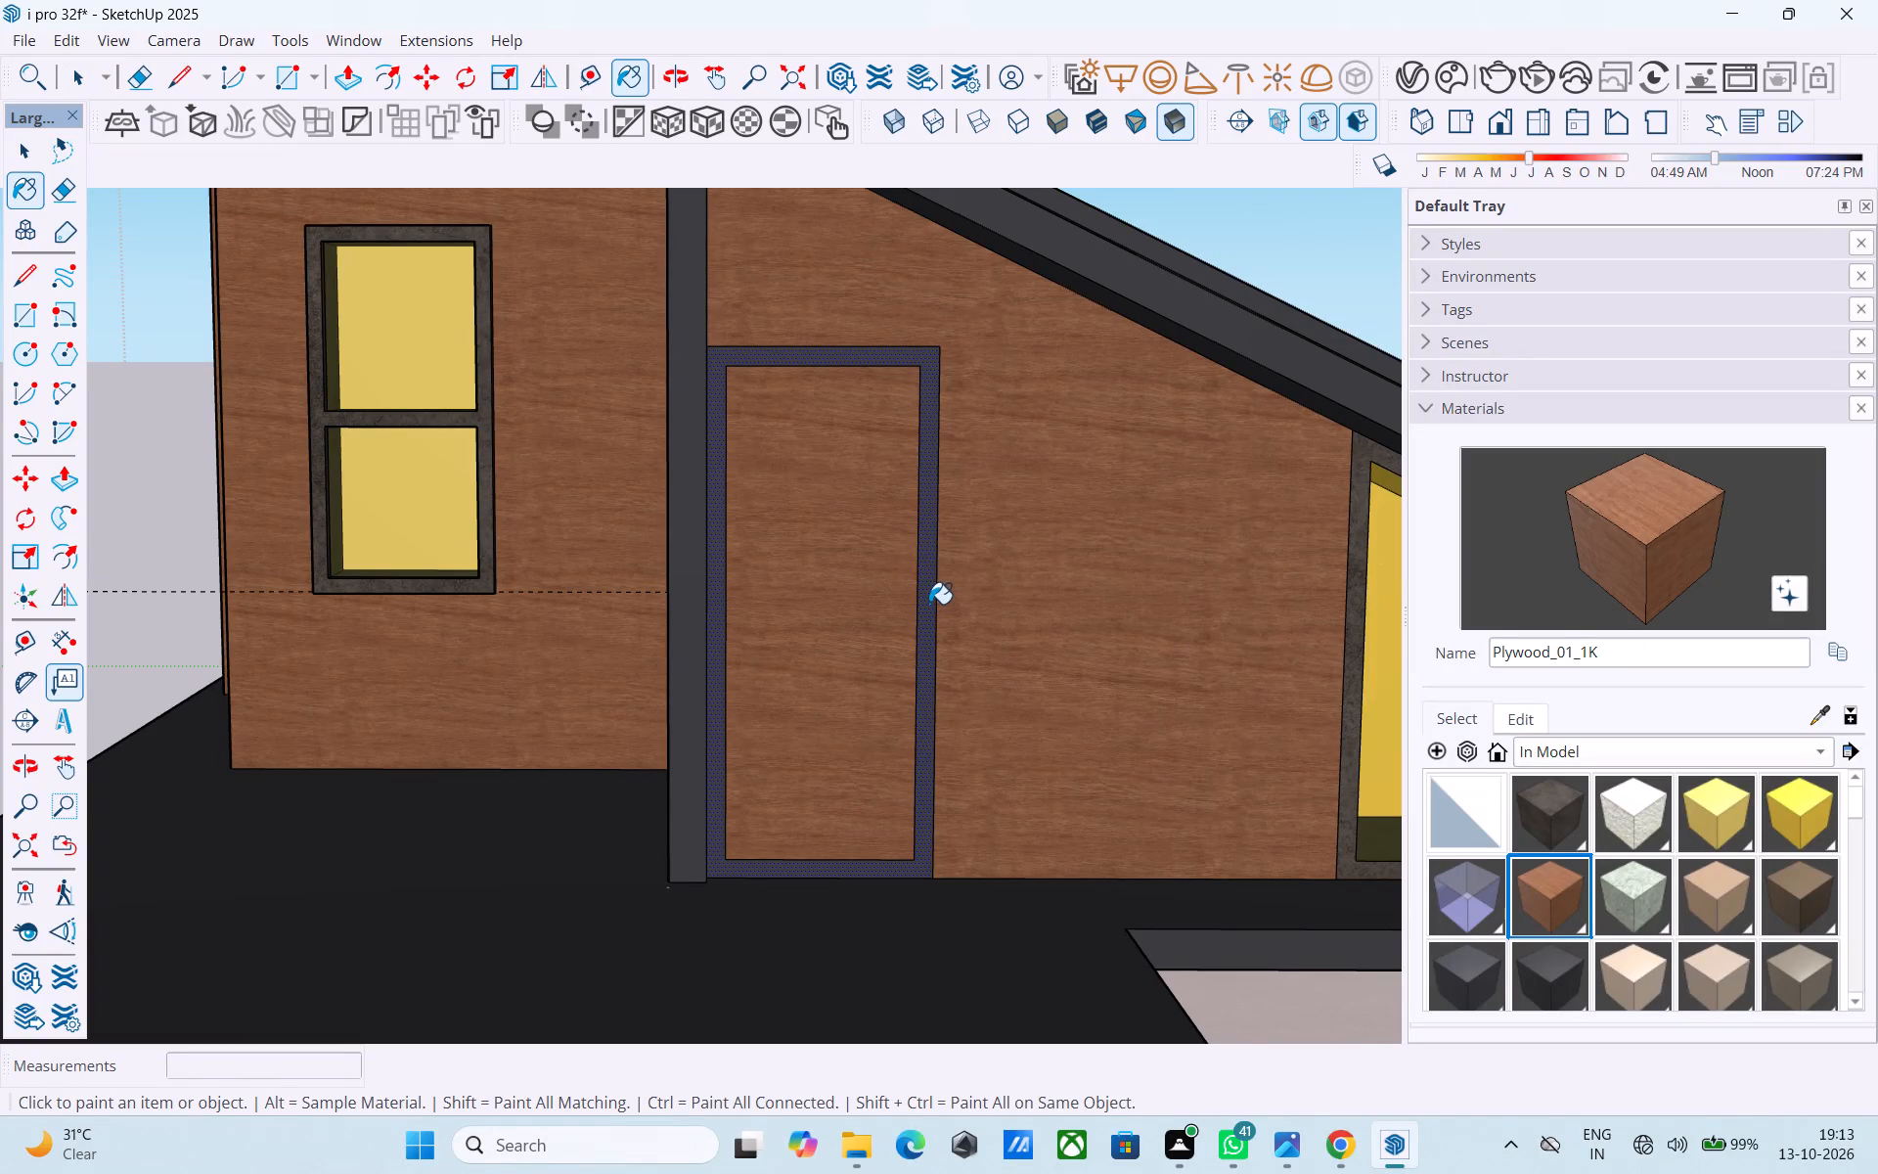
Erase all the door's frame and panel edges from the upper-floor front wall and close the group.
key("e")
left_click_drag(979, 549, 783, 557)
left_click_drag(782, 322, 793, 430)
scroll(733, 439, "up", 3)
left_click_drag(731, 435, 721, 437)
scroll(744, 455, "down", 6)
left_click_drag(828, 787, 825, 774)
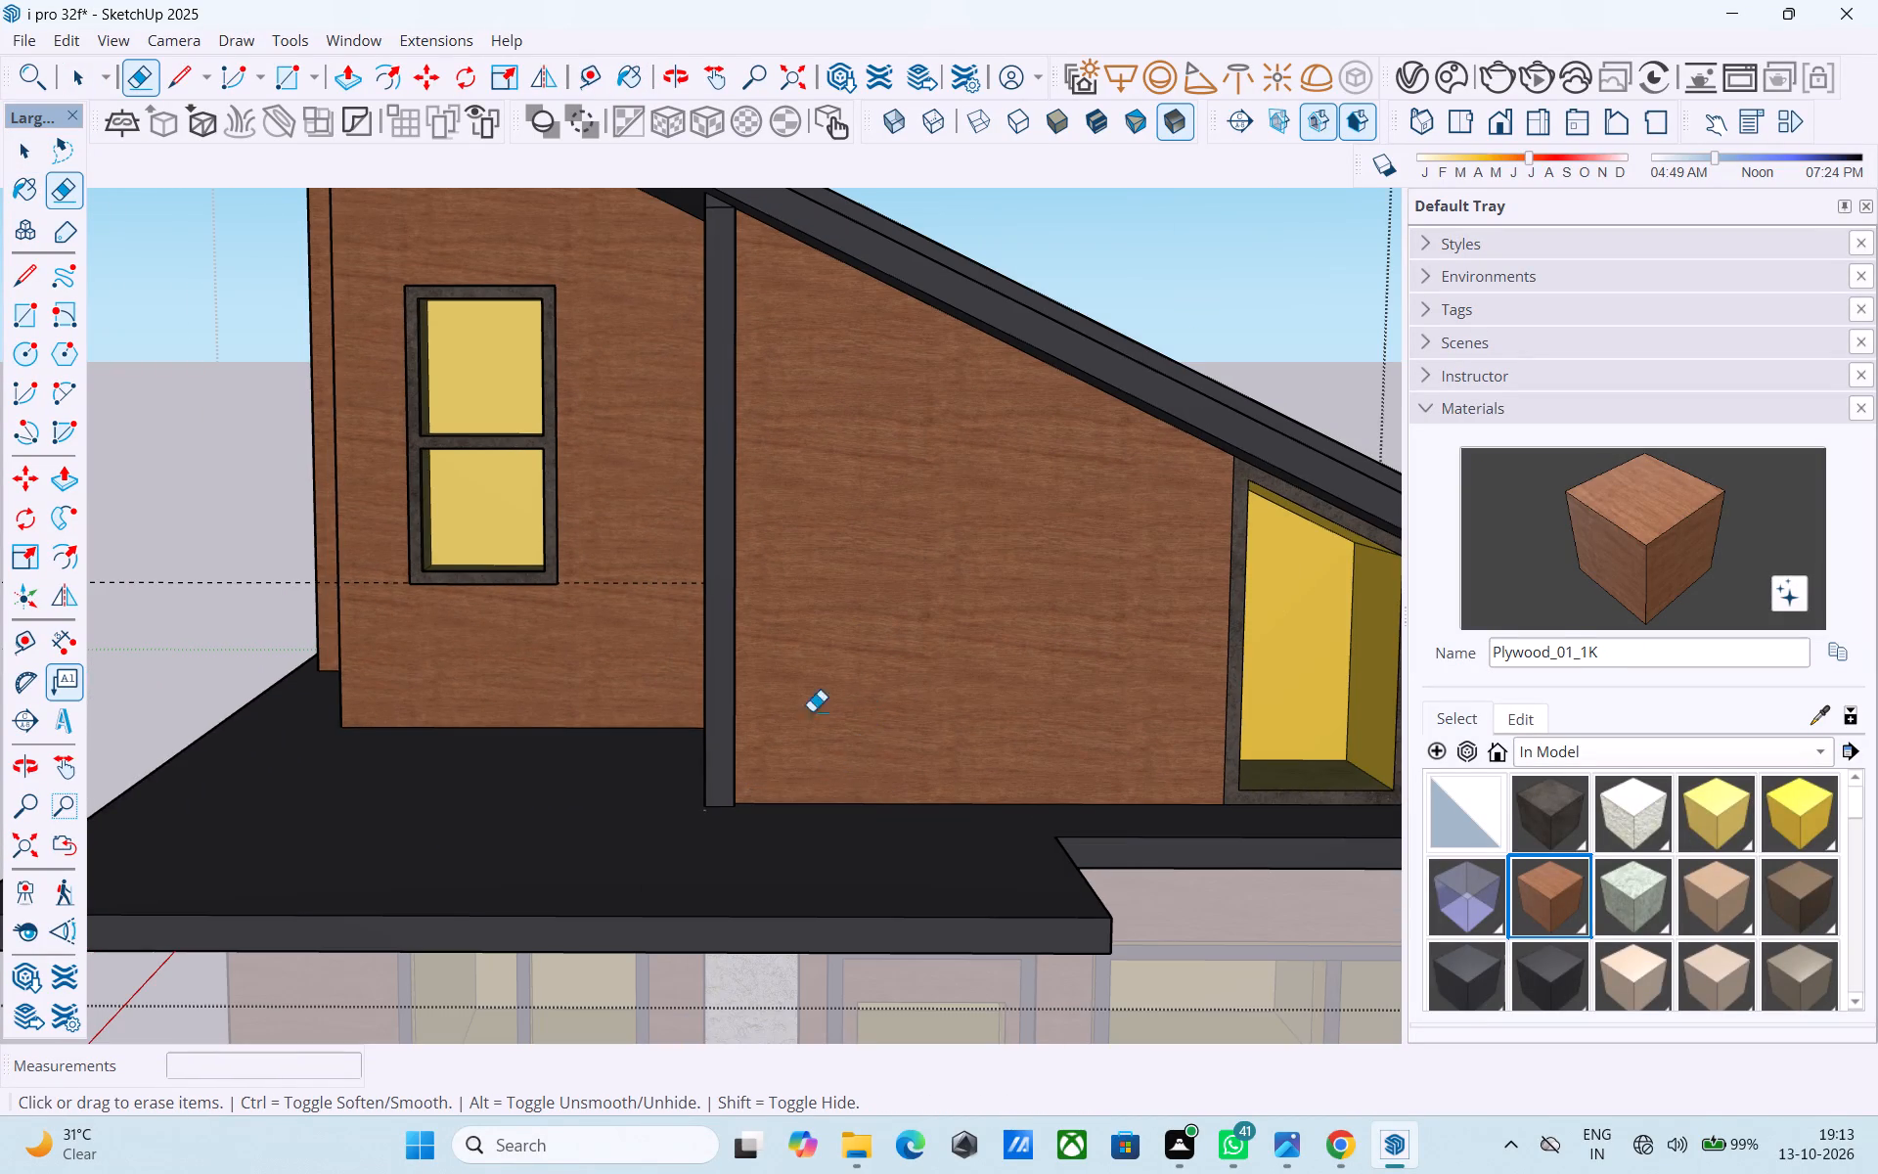
scroll(807, 655, "down", 12)
key("space")
middle_click_drag(910, 776, 891, 738)
left_click(1249, 743)
Examine the ground-floor front door and the blank upper-floor wall above it.
scroll(900, 756, "up", 4)
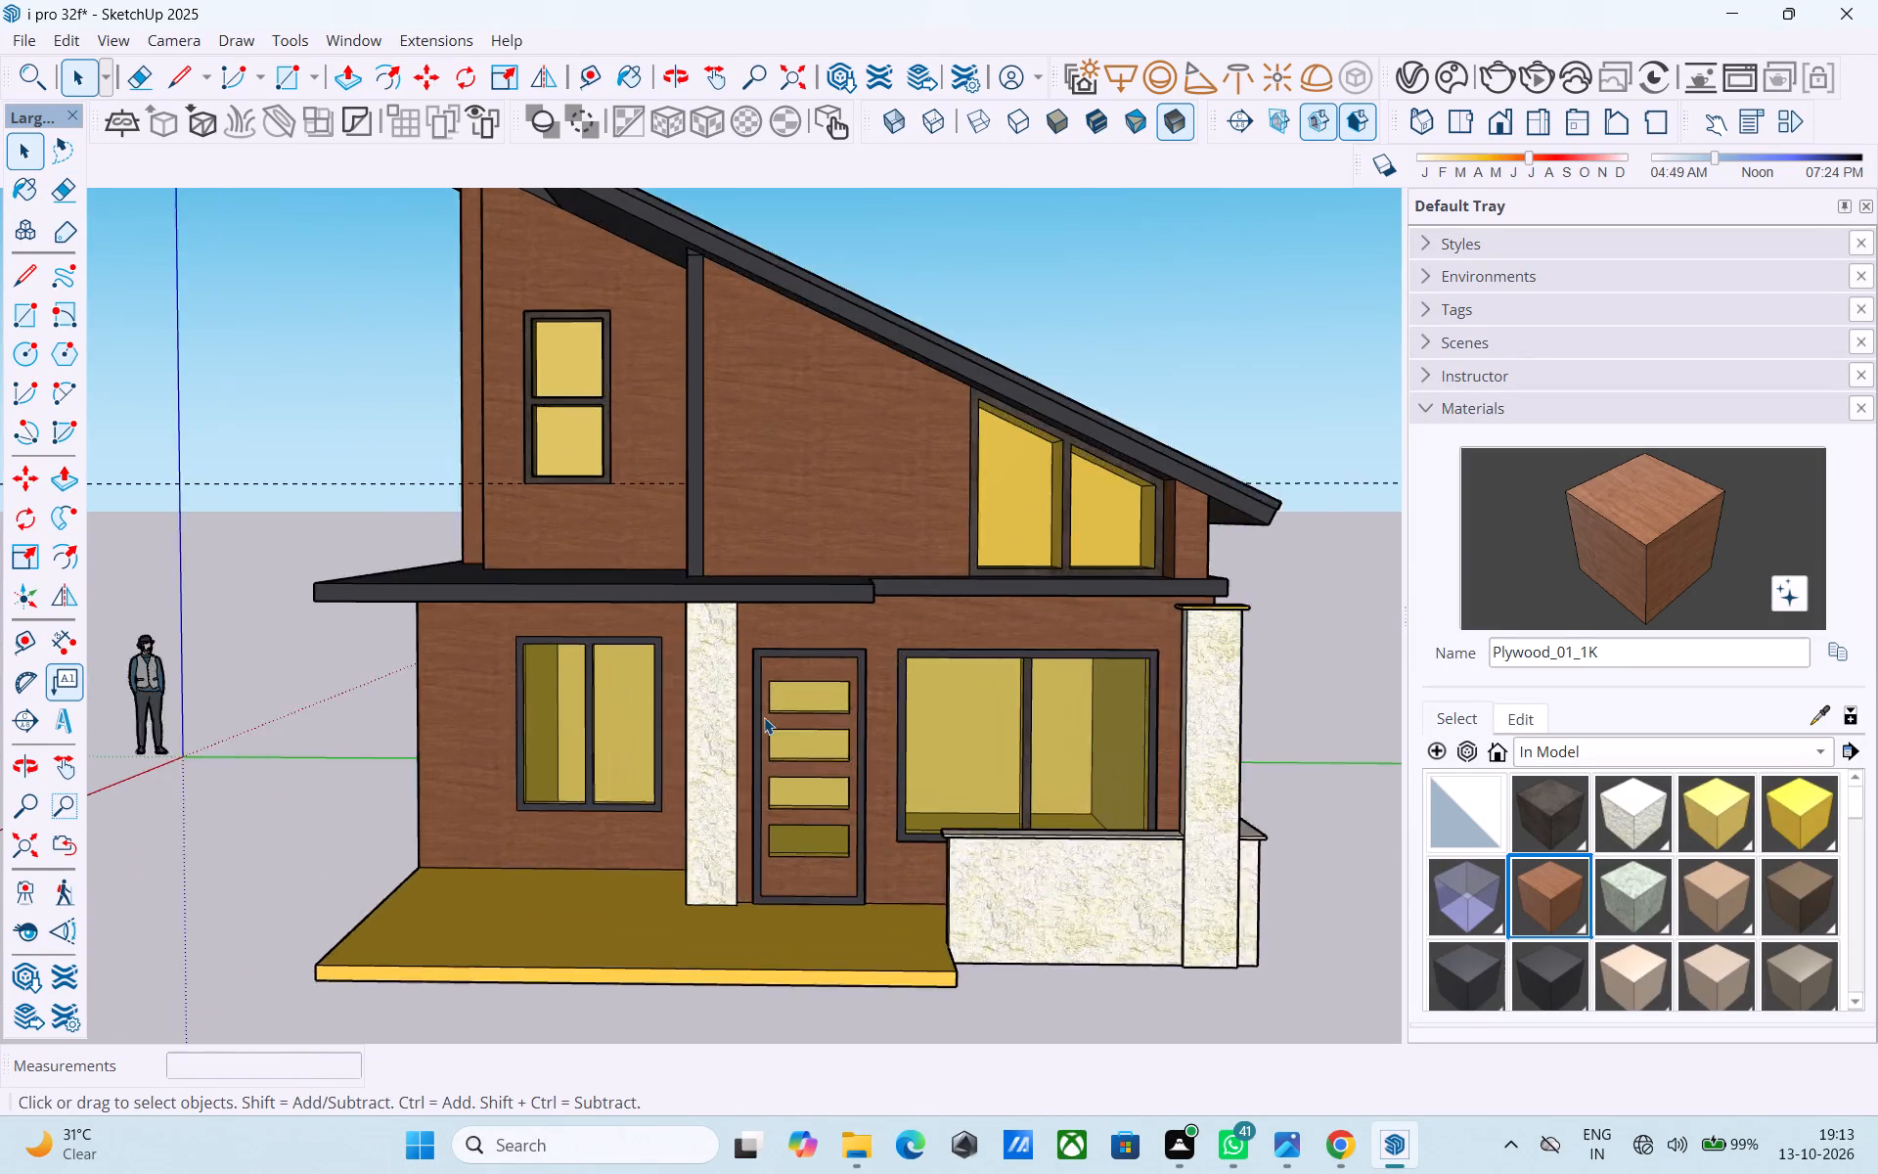
scroll(764, 717, "up", 4)
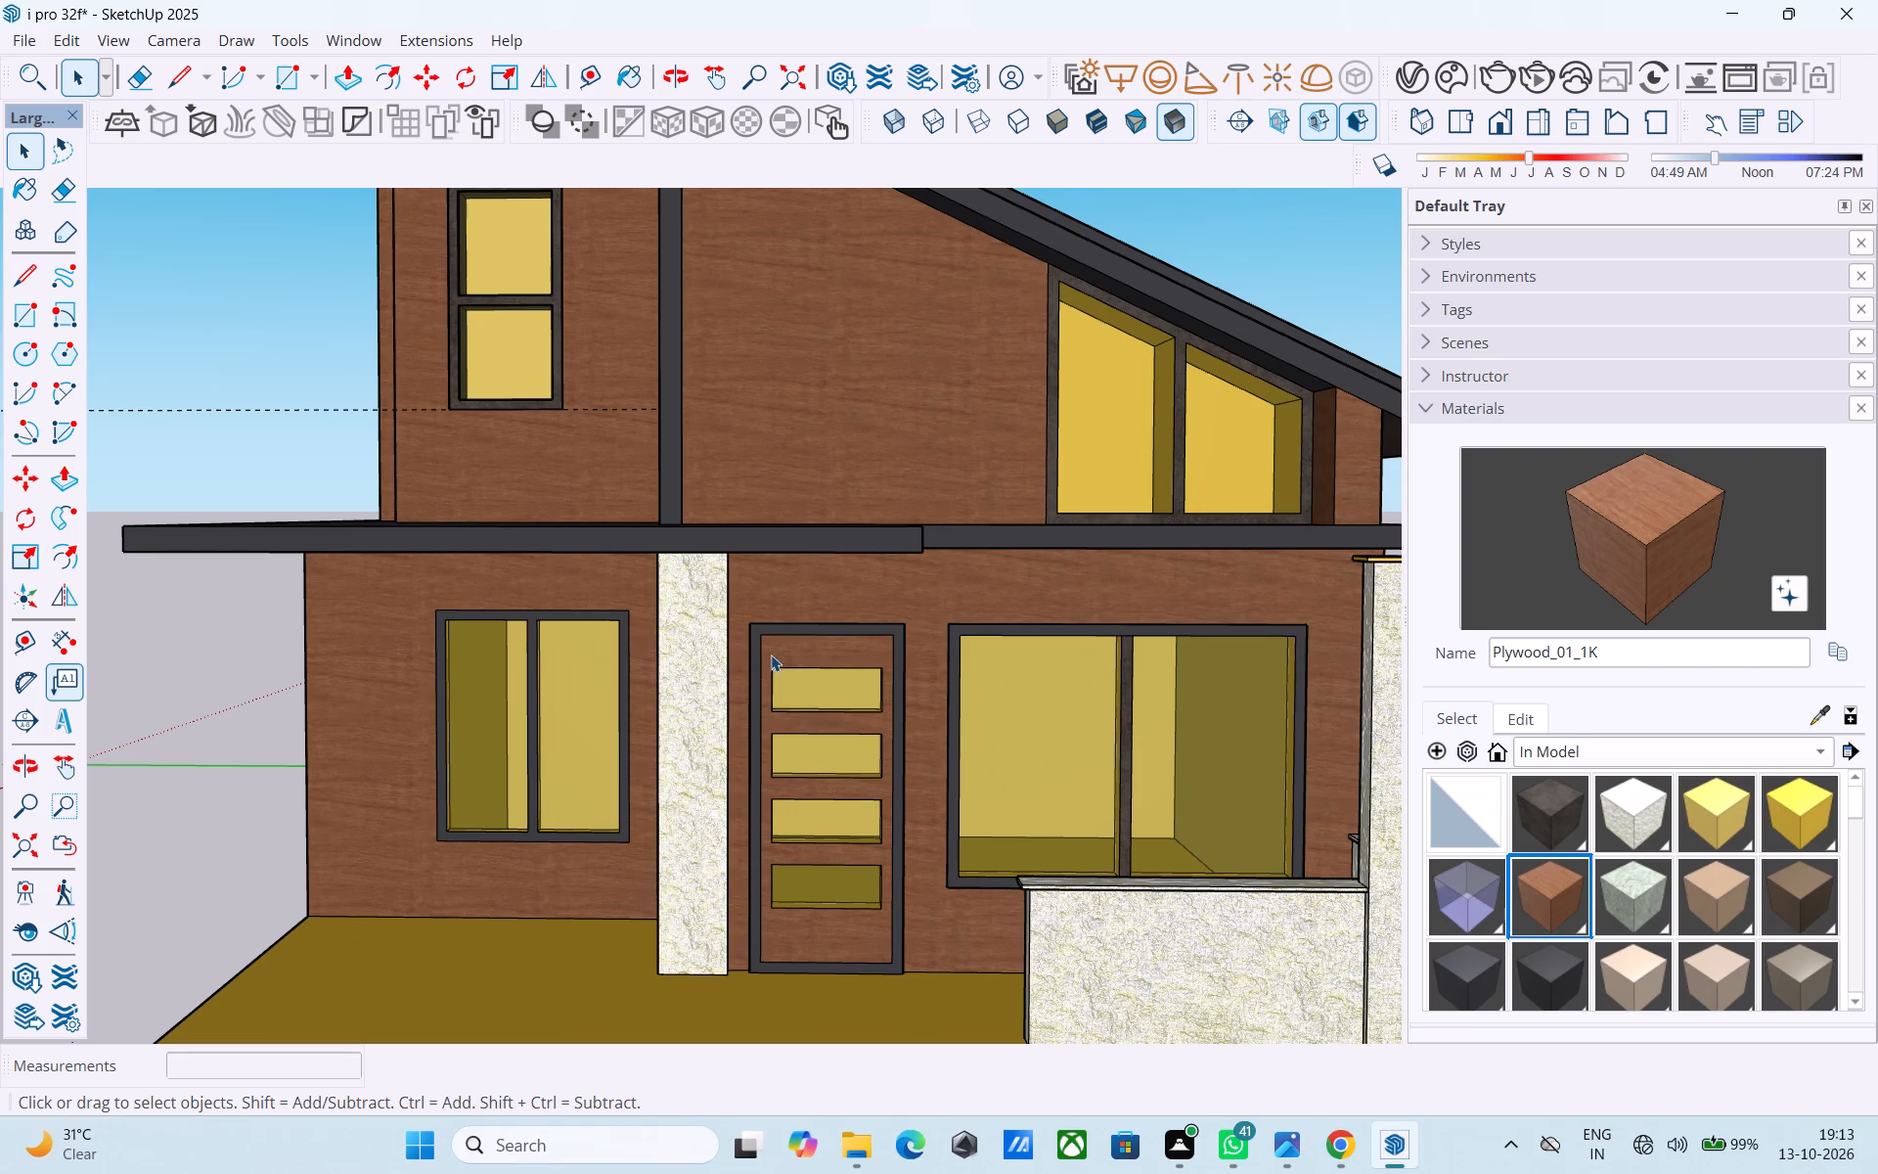
left_click(761, 630)
scroll(761, 630, "up", 3)
left_click(763, 628)
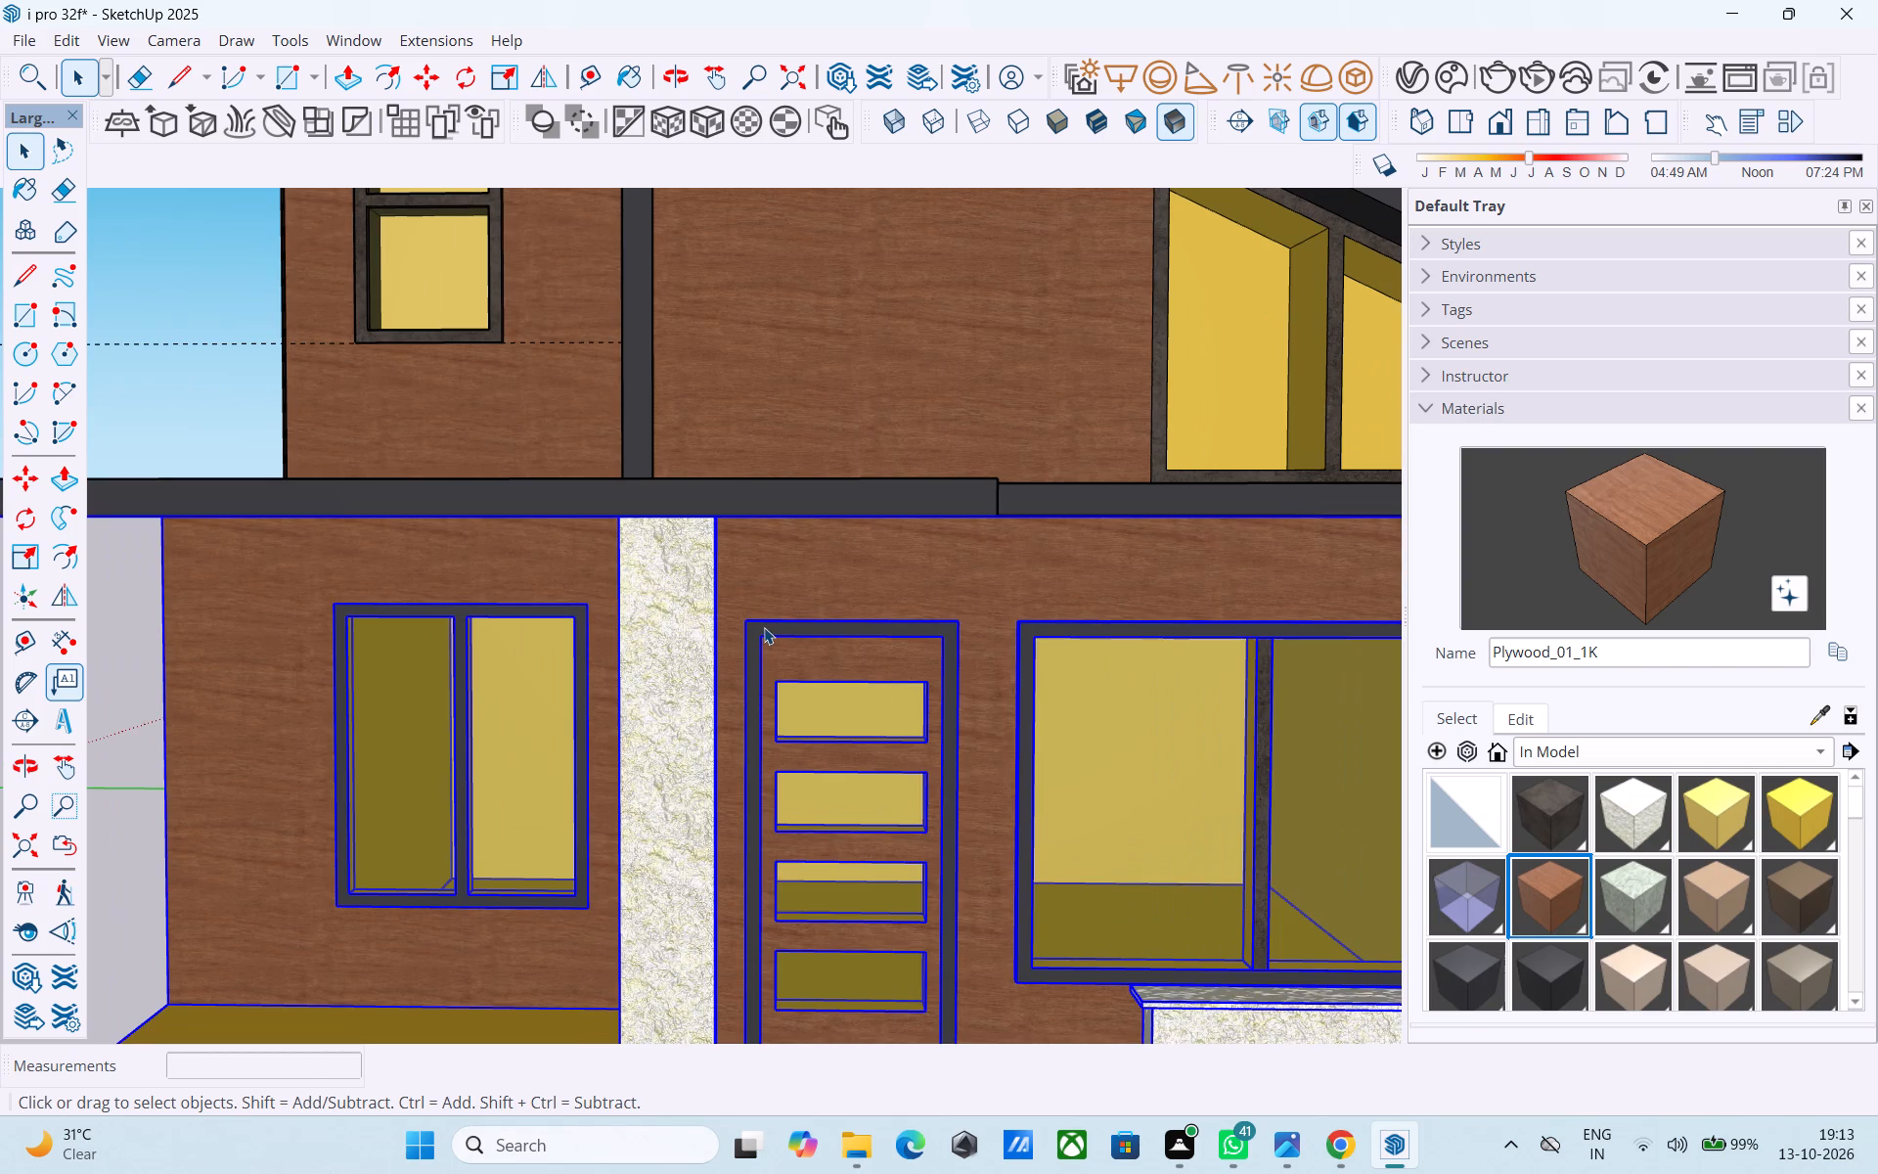
left_click(764, 627)
scroll(767, 627, "down", 6)
middle_click_drag(803, 645, 775, 698)
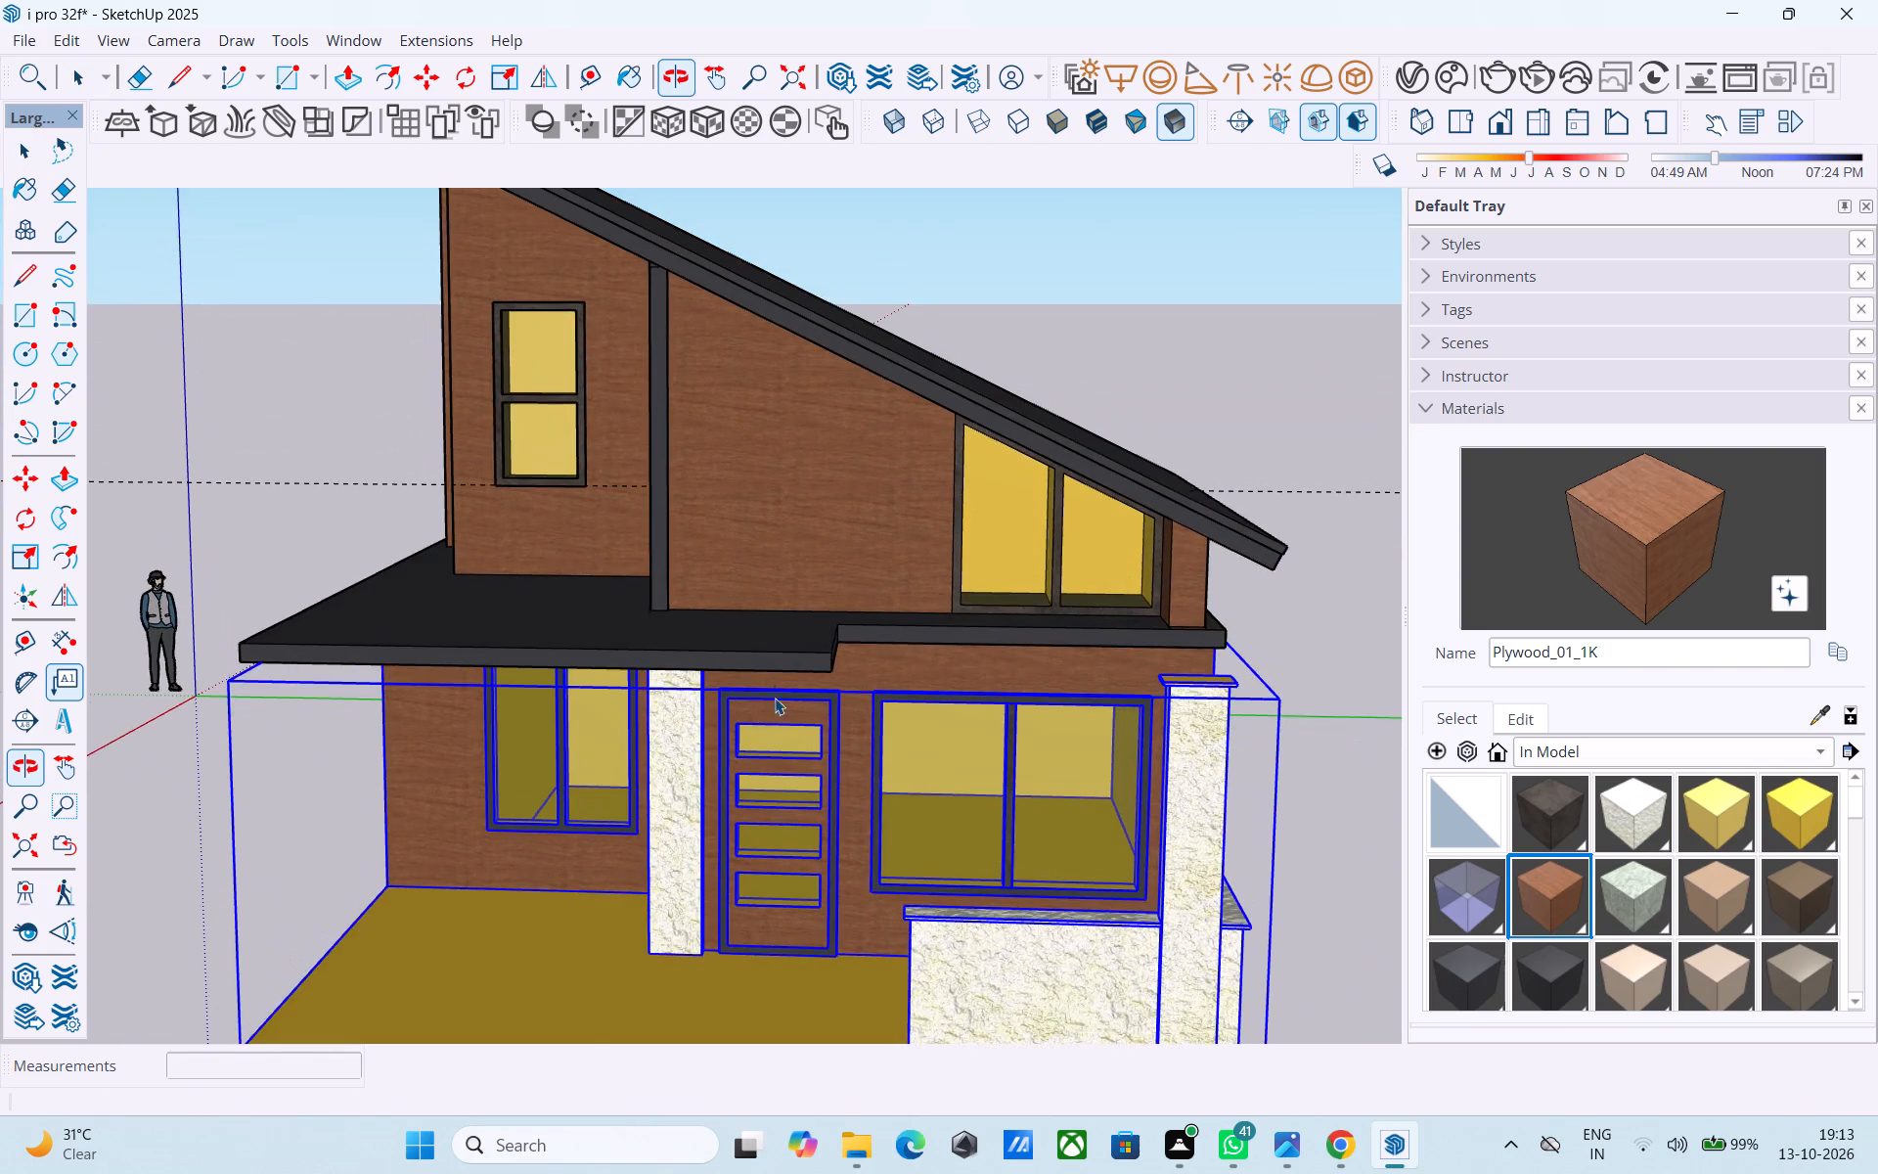
middle_click_drag(878, 625, 890, 701)
Inside the upper-floor group, draw a 2' 6" line from the floor slab's inner step corner to the front wall's base.
double_click(913, 634)
scroll(898, 644, "up", 5)
key("l")
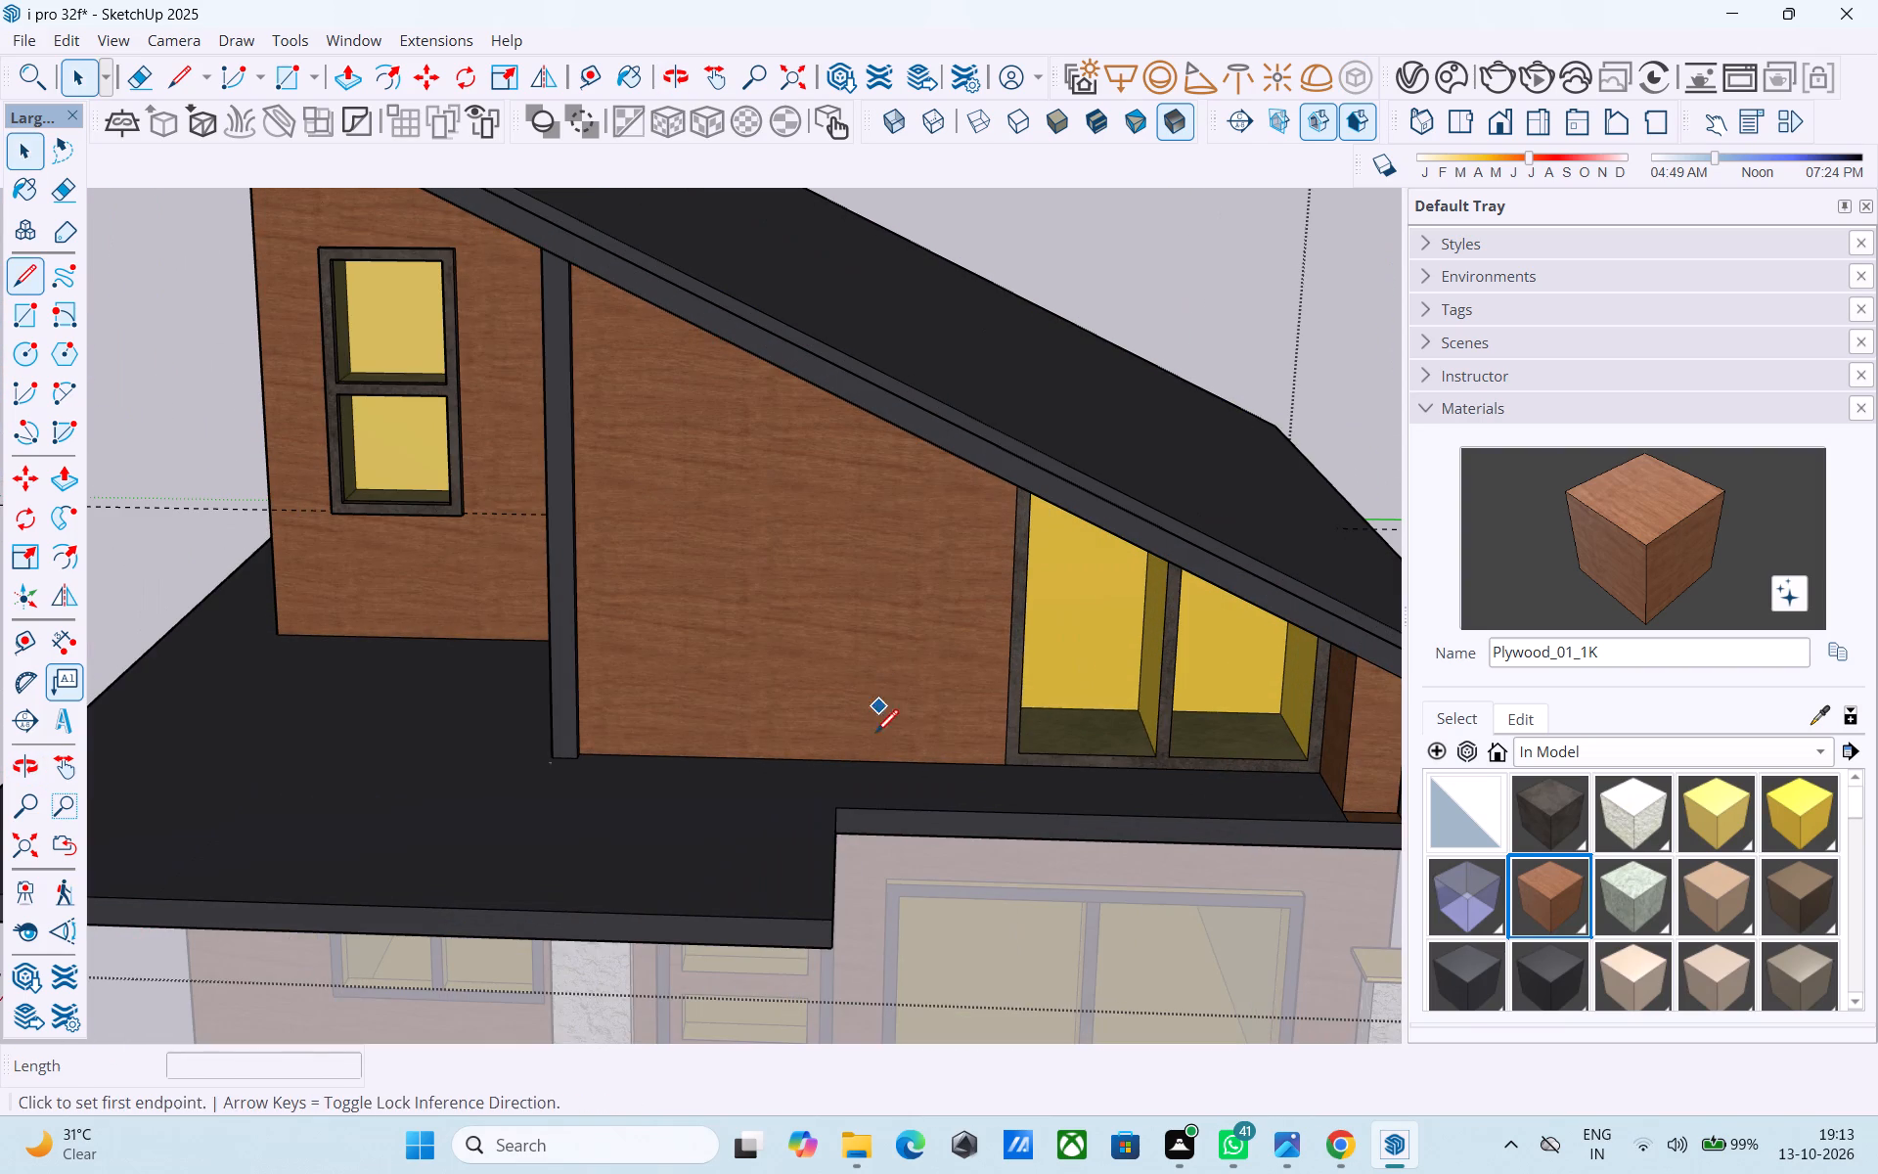
left_click(844, 814)
left_click(843, 764)
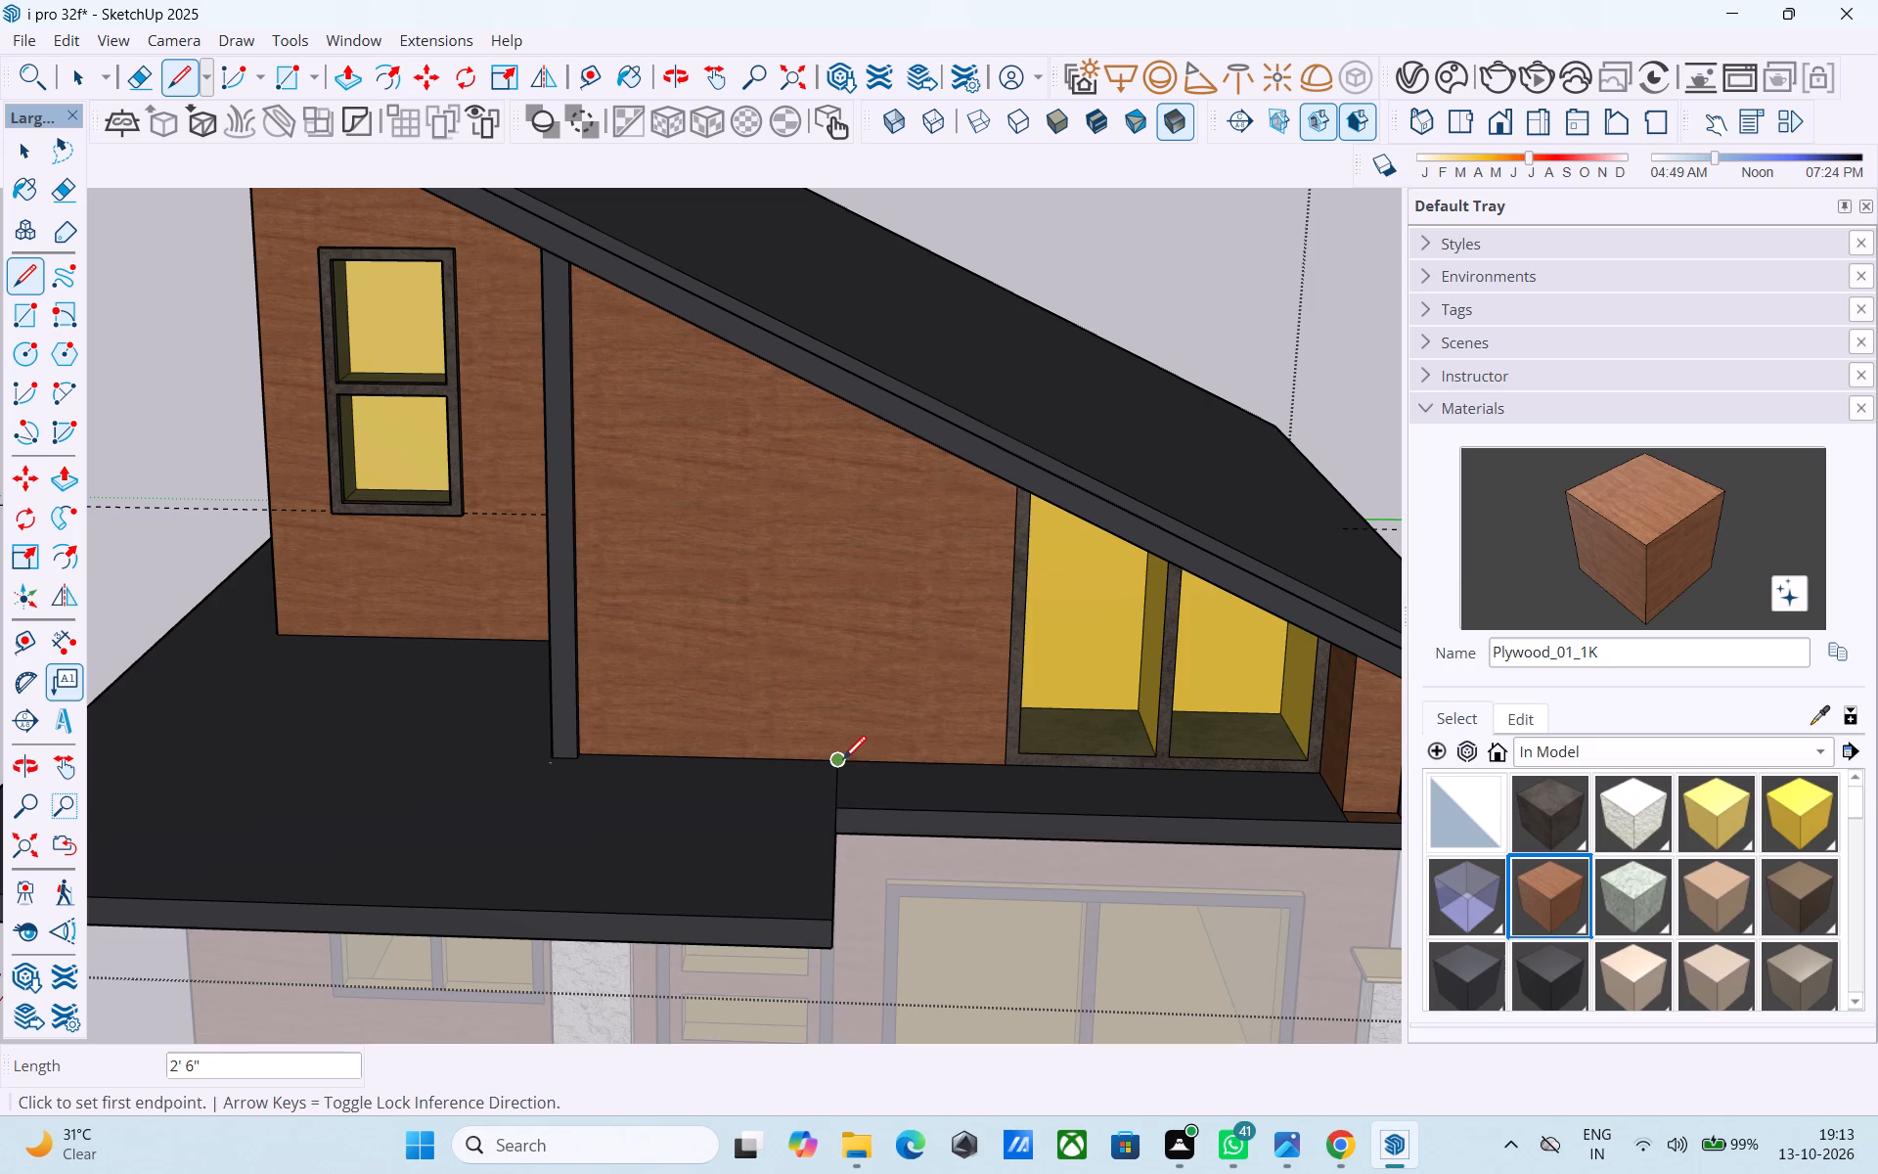
Draw a door rectangle 7' high and 3' wide on the upper-floor front wall, starting from the line's end at the wall base.
key("r")
left_click(843, 761)
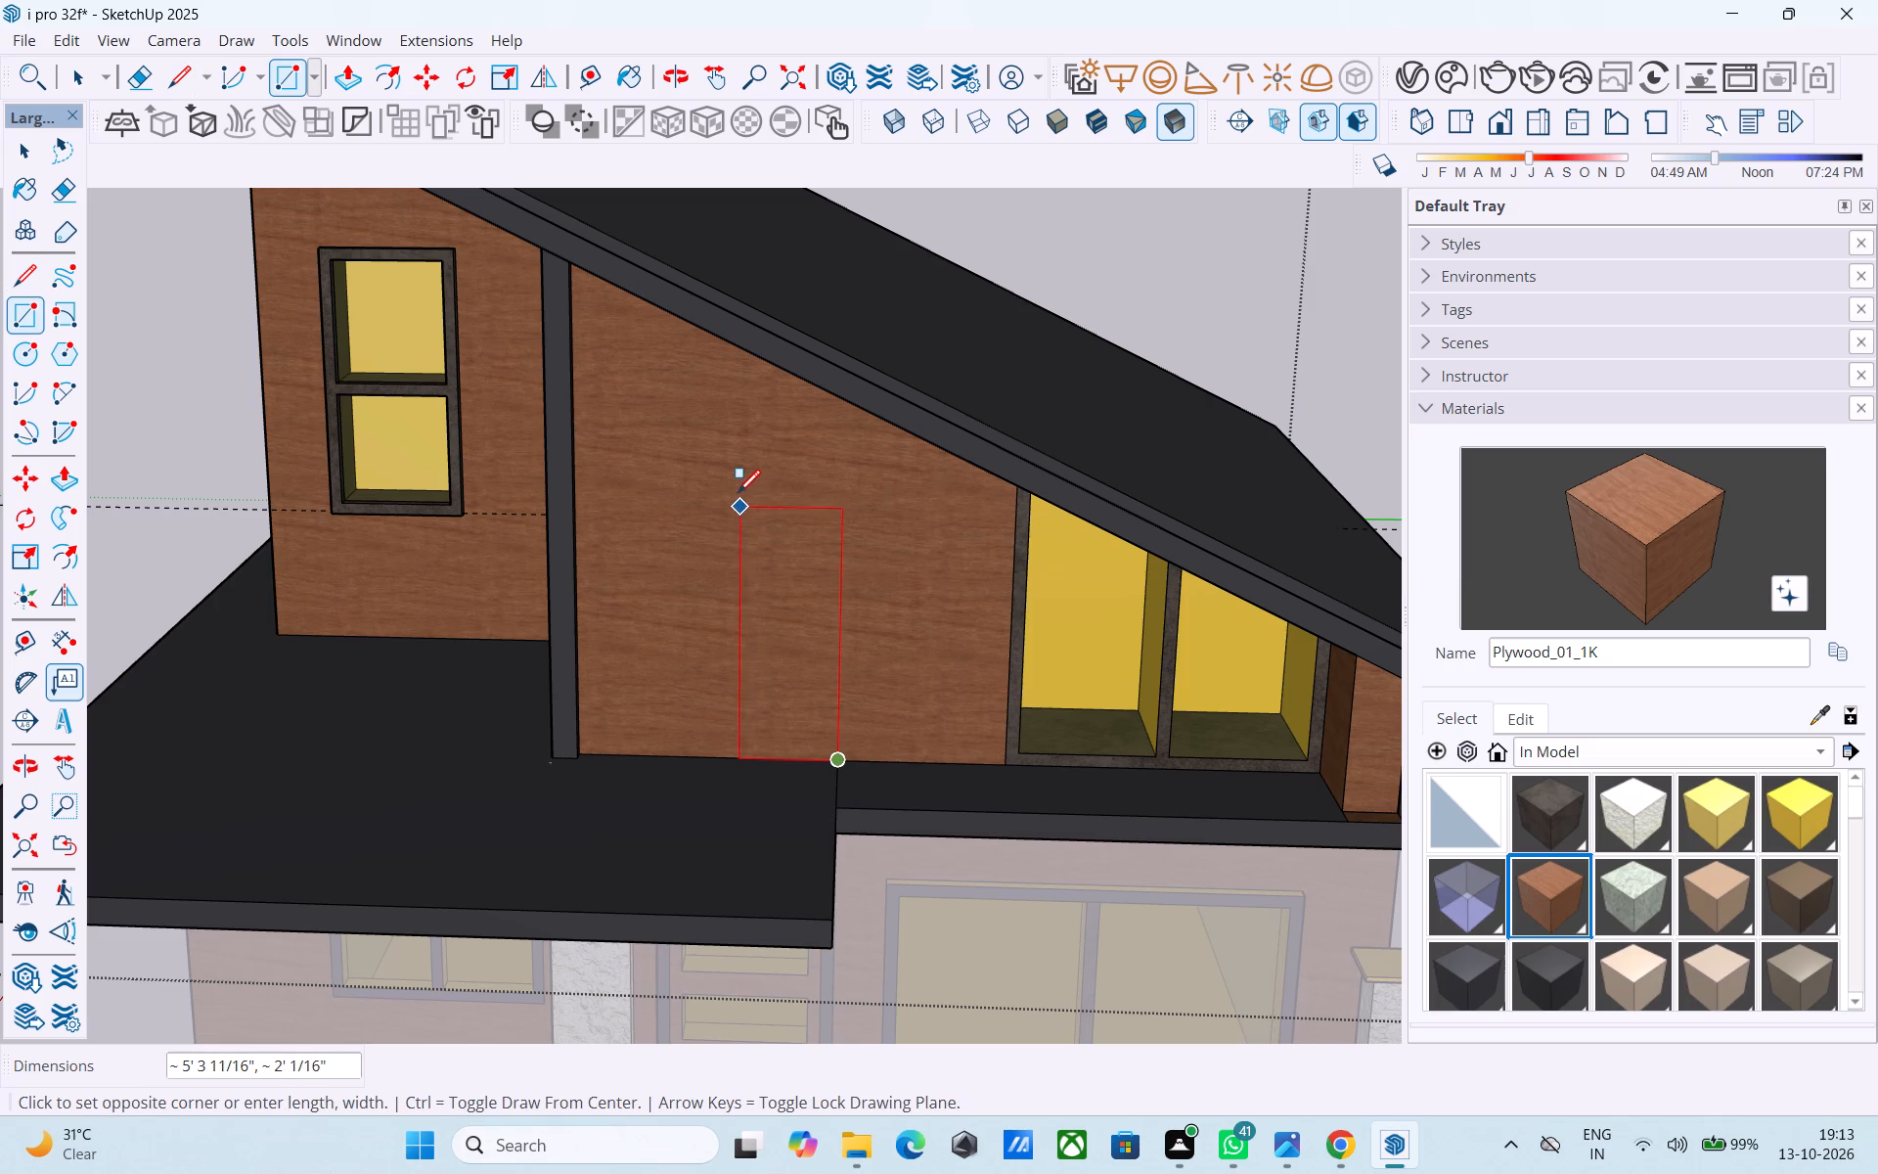
scroll(727, 483, "down", 4)
middle_click_drag(725, 472, 717, 366)
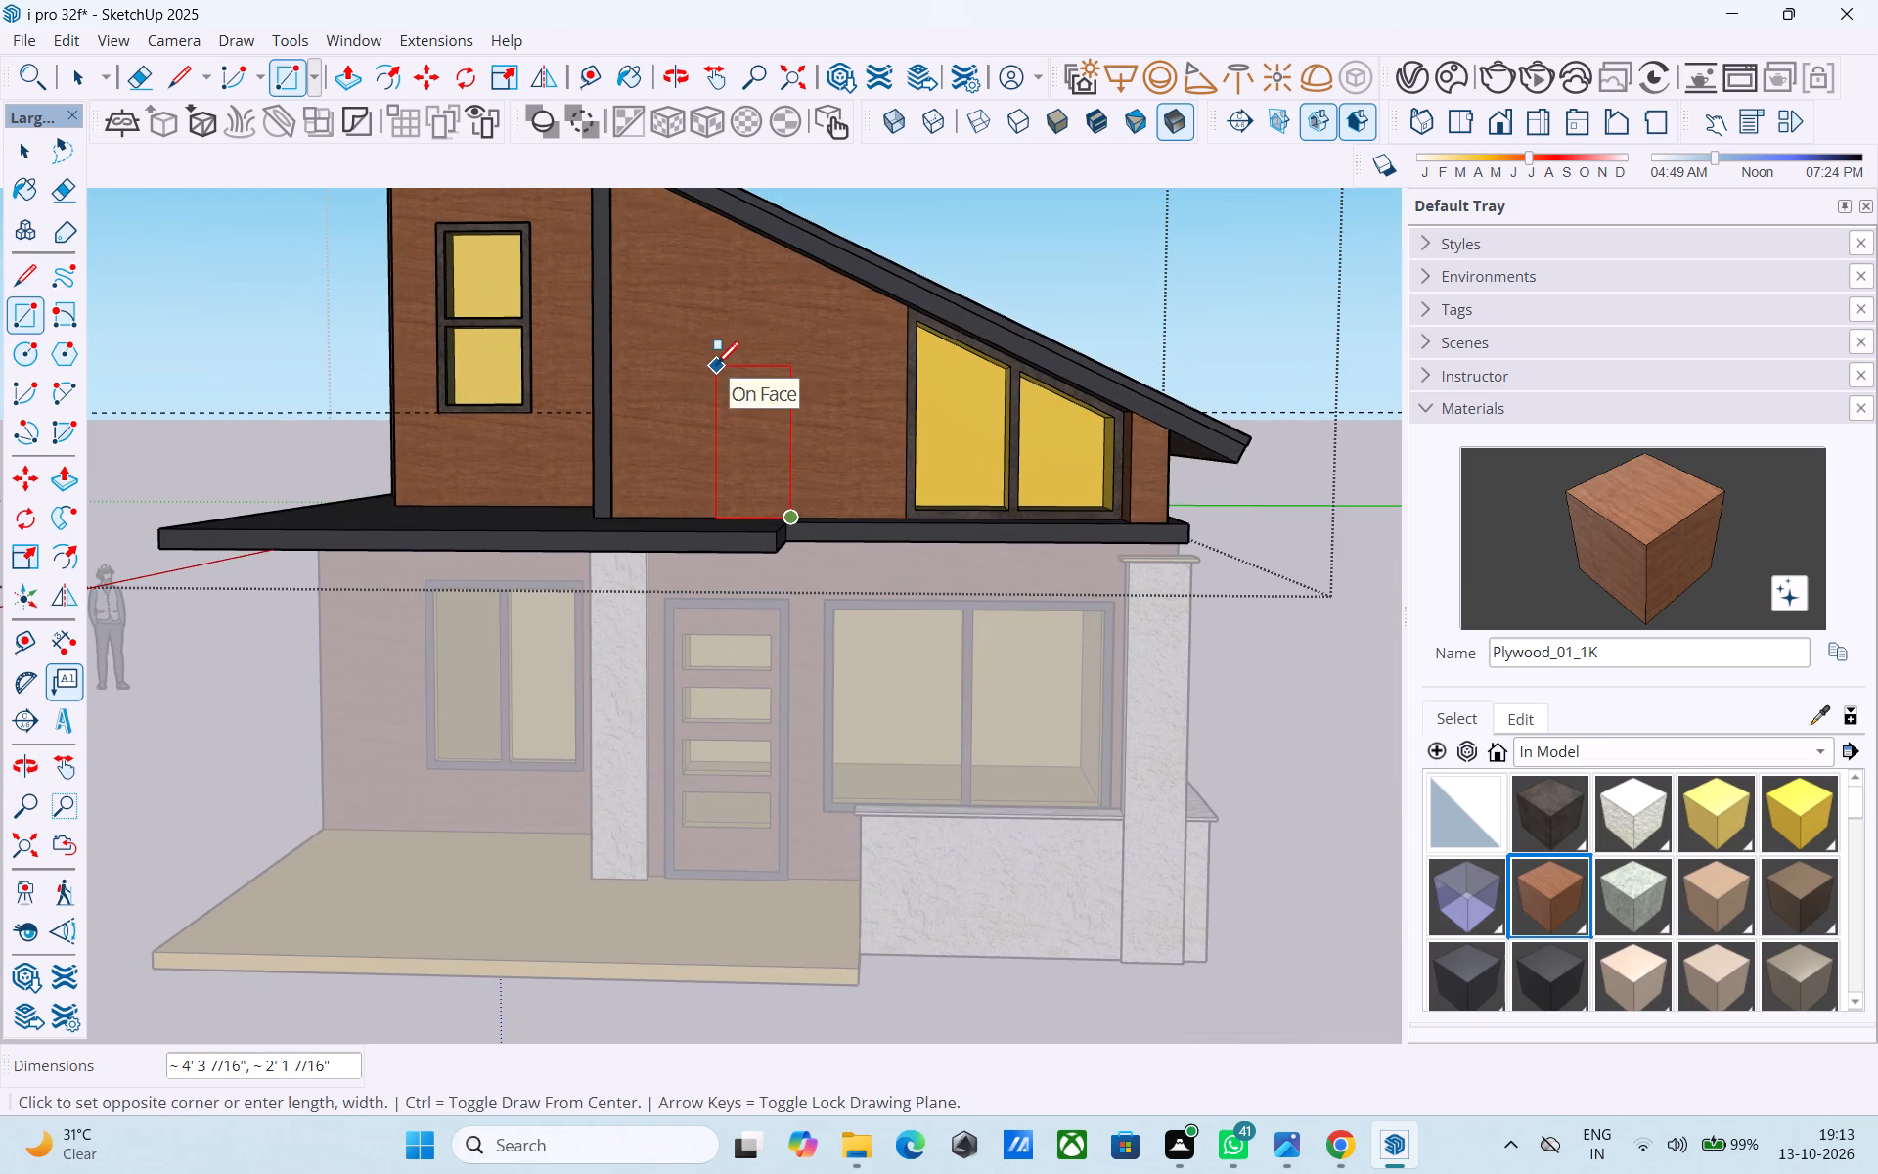
type("7',3'")
key("Return")
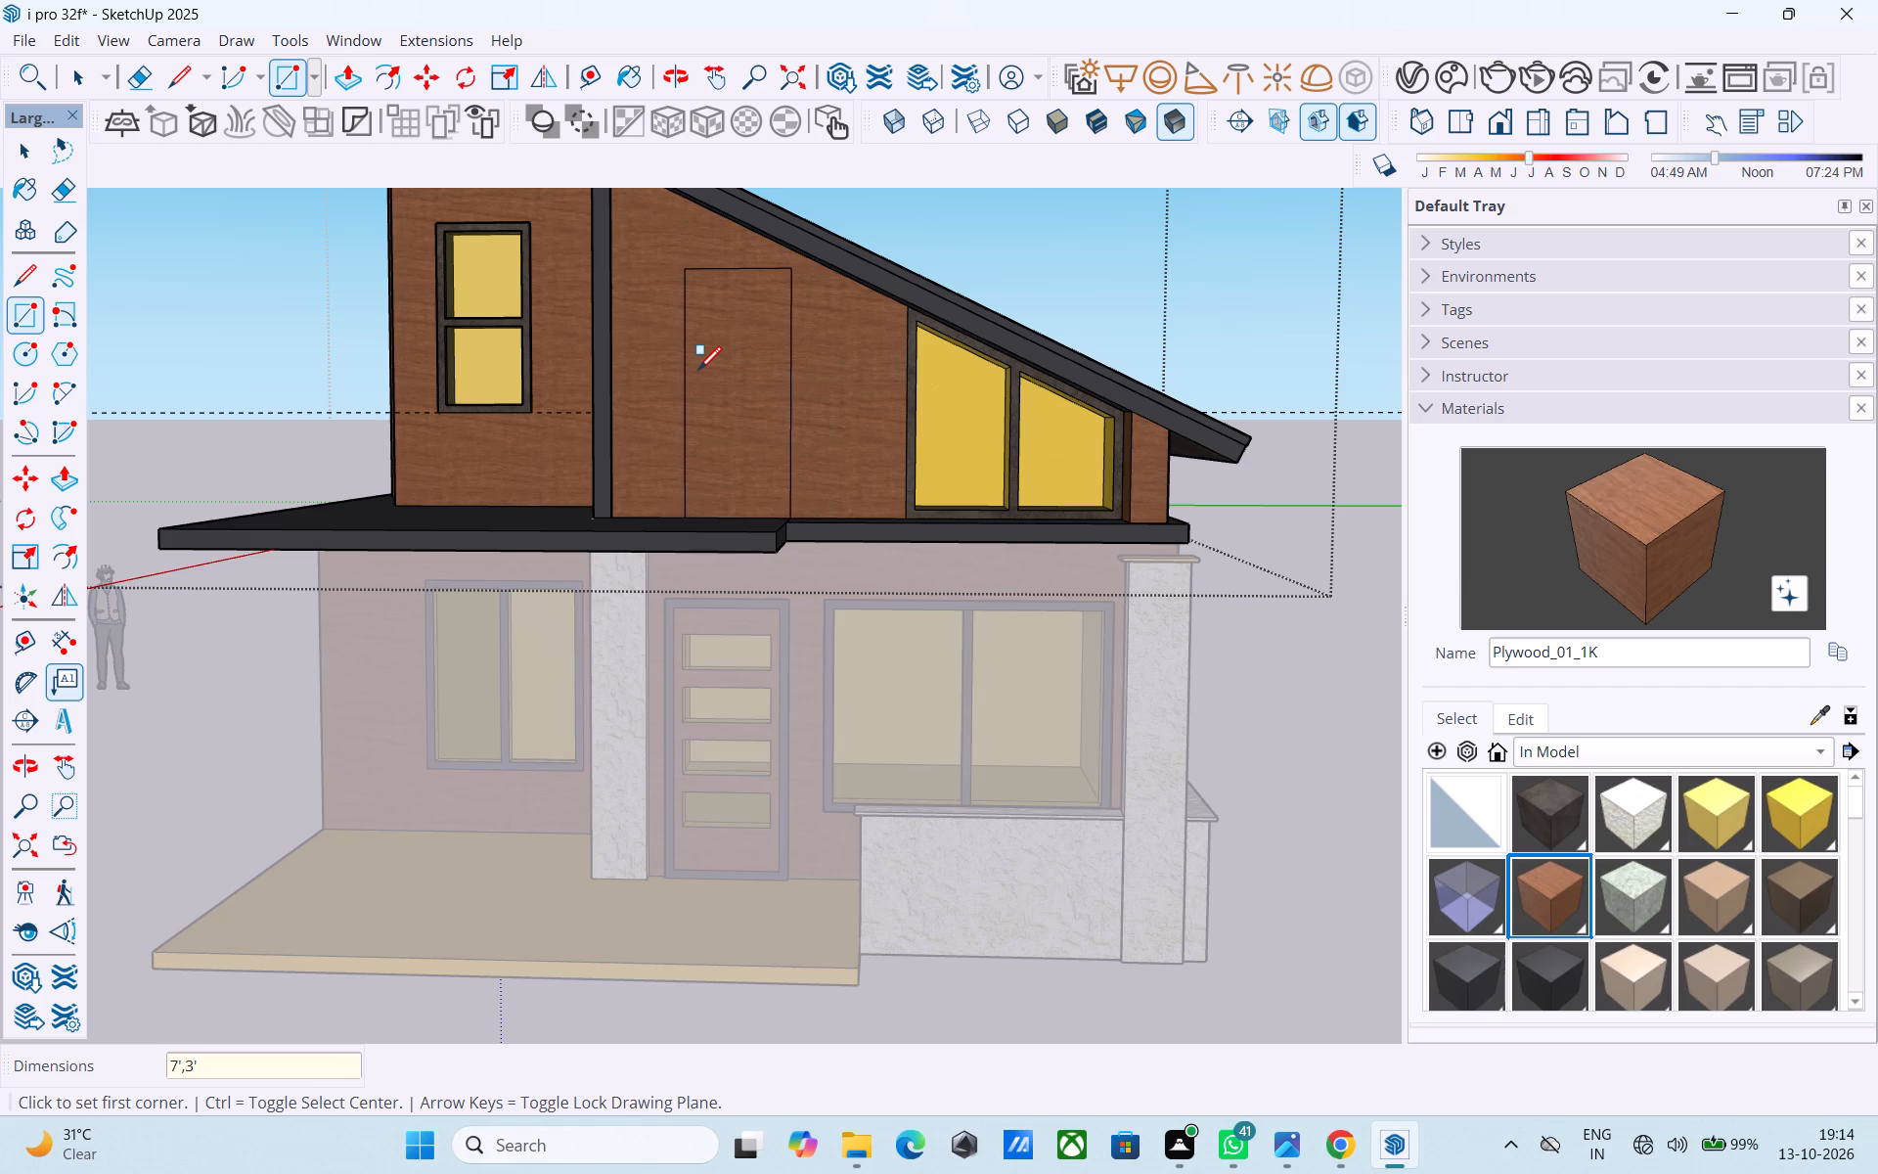
Select the new upper-floor door face and examine its placement on the front wall from several angles.
scroll(698, 372, "down", 5)
middle_click_drag(698, 372, 827, 426)
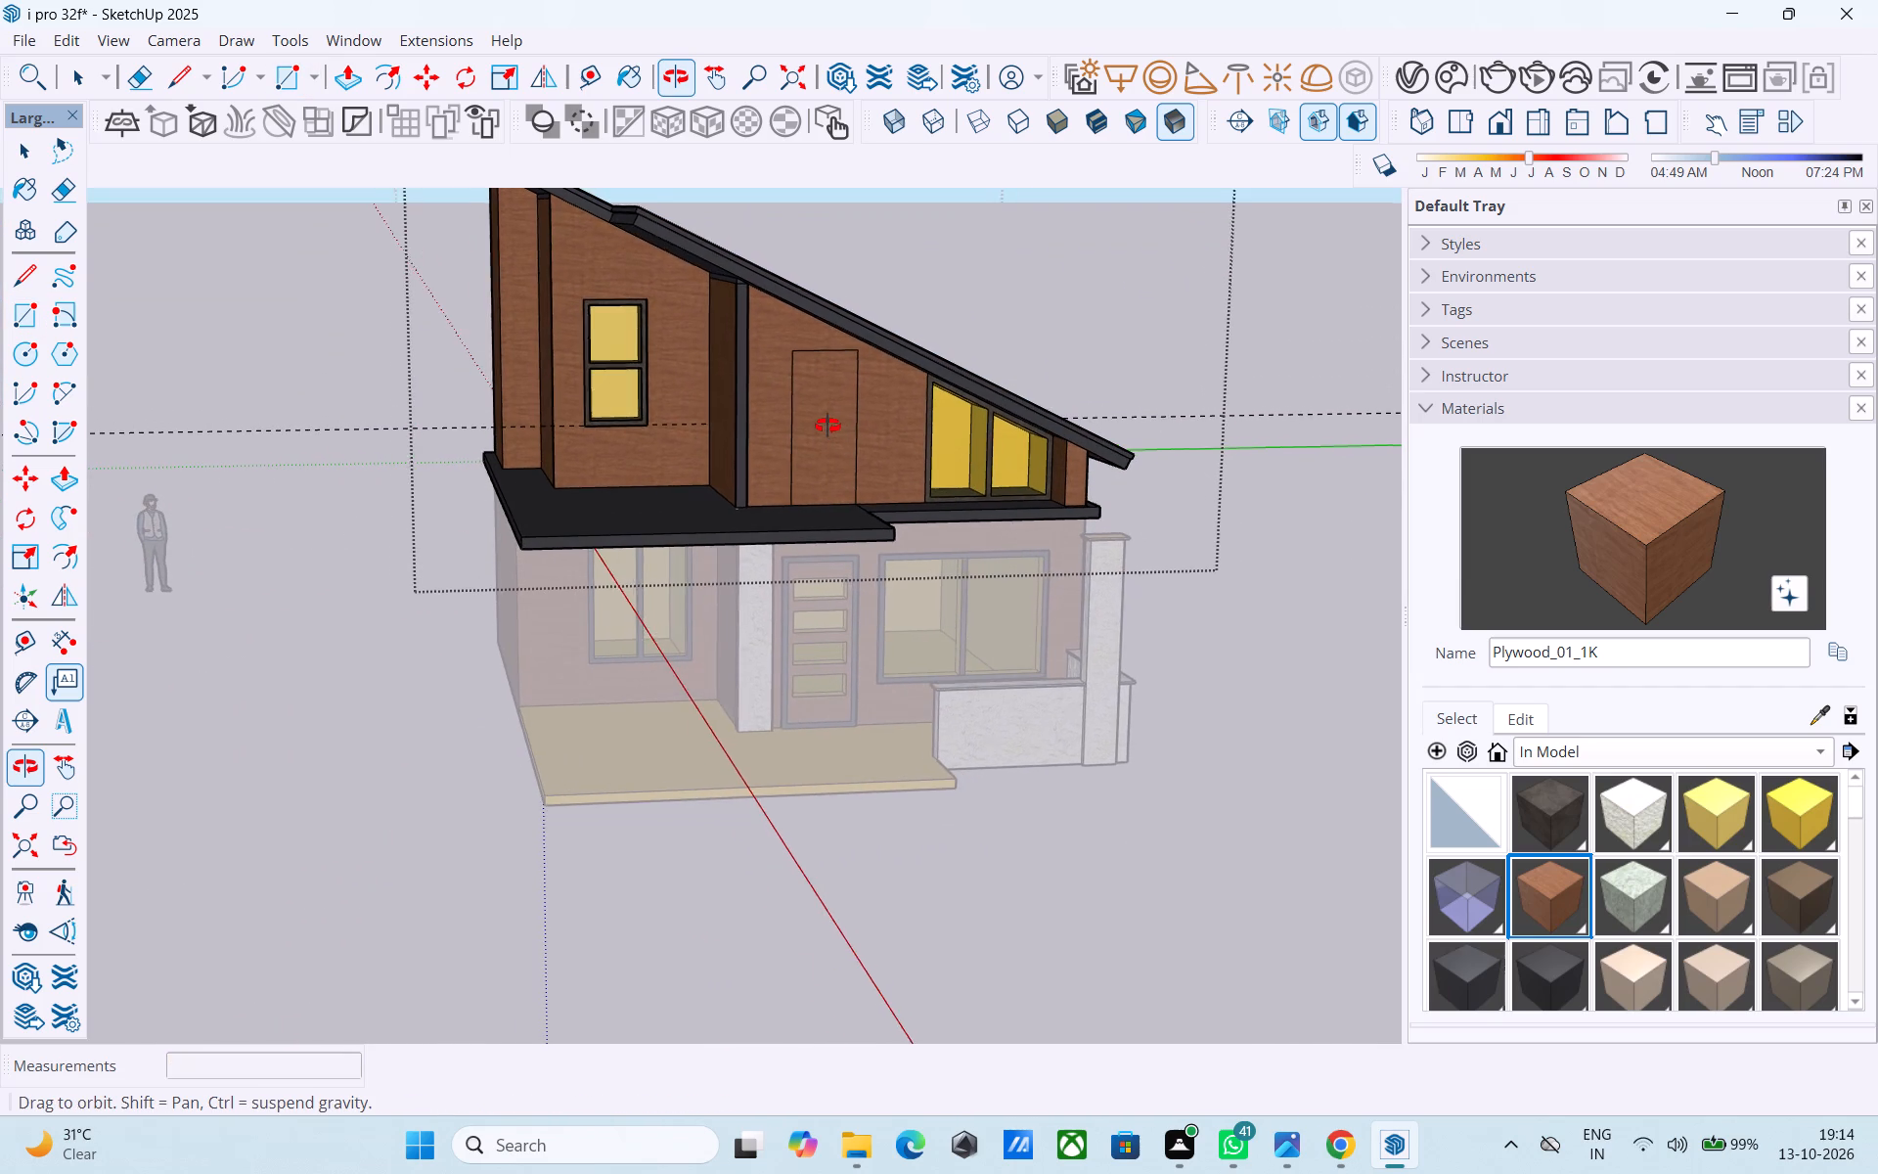
middle_click_drag(827, 426, 804, 426)
middle_click_drag(803, 426, 788, 424)
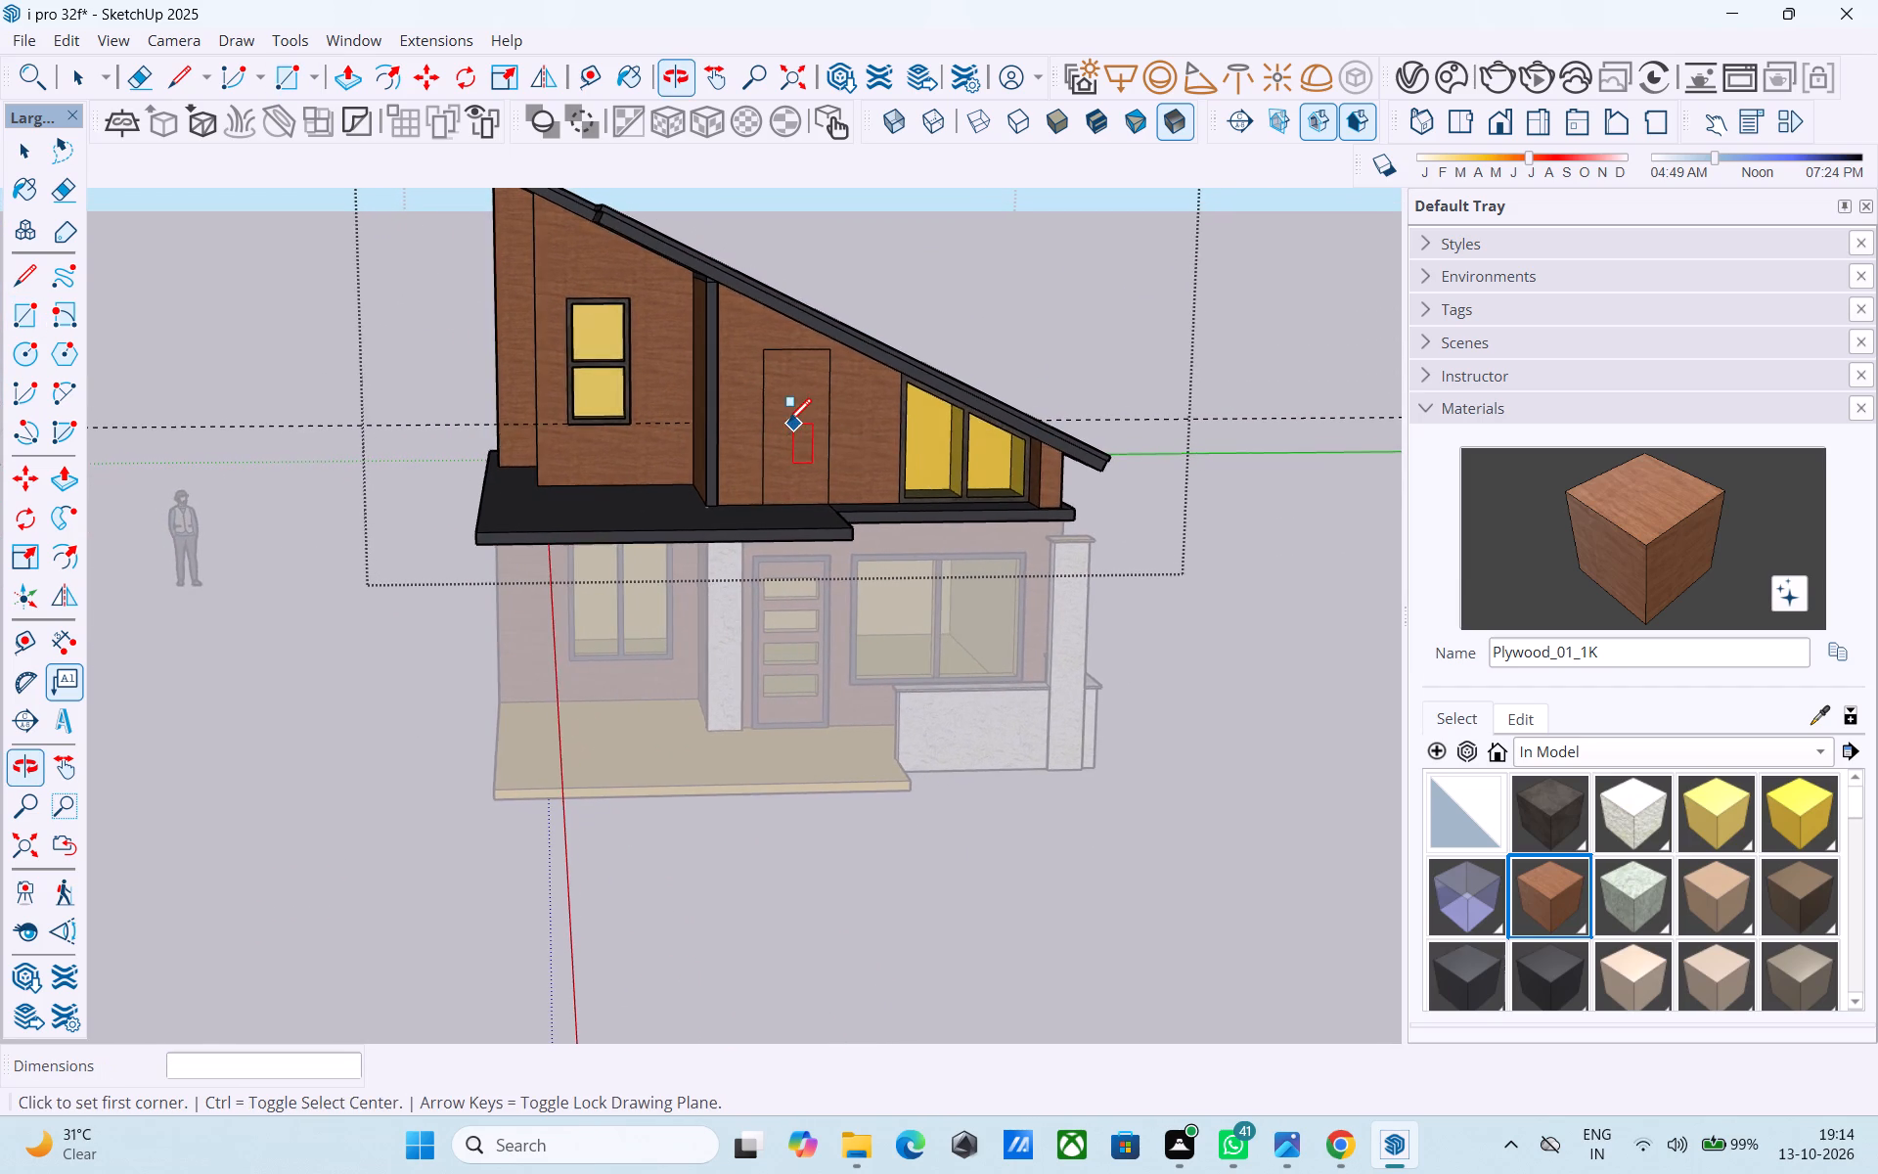
scroll(787, 425, "down", 6)
key("space")
scroll(843, 402, "up", 2)
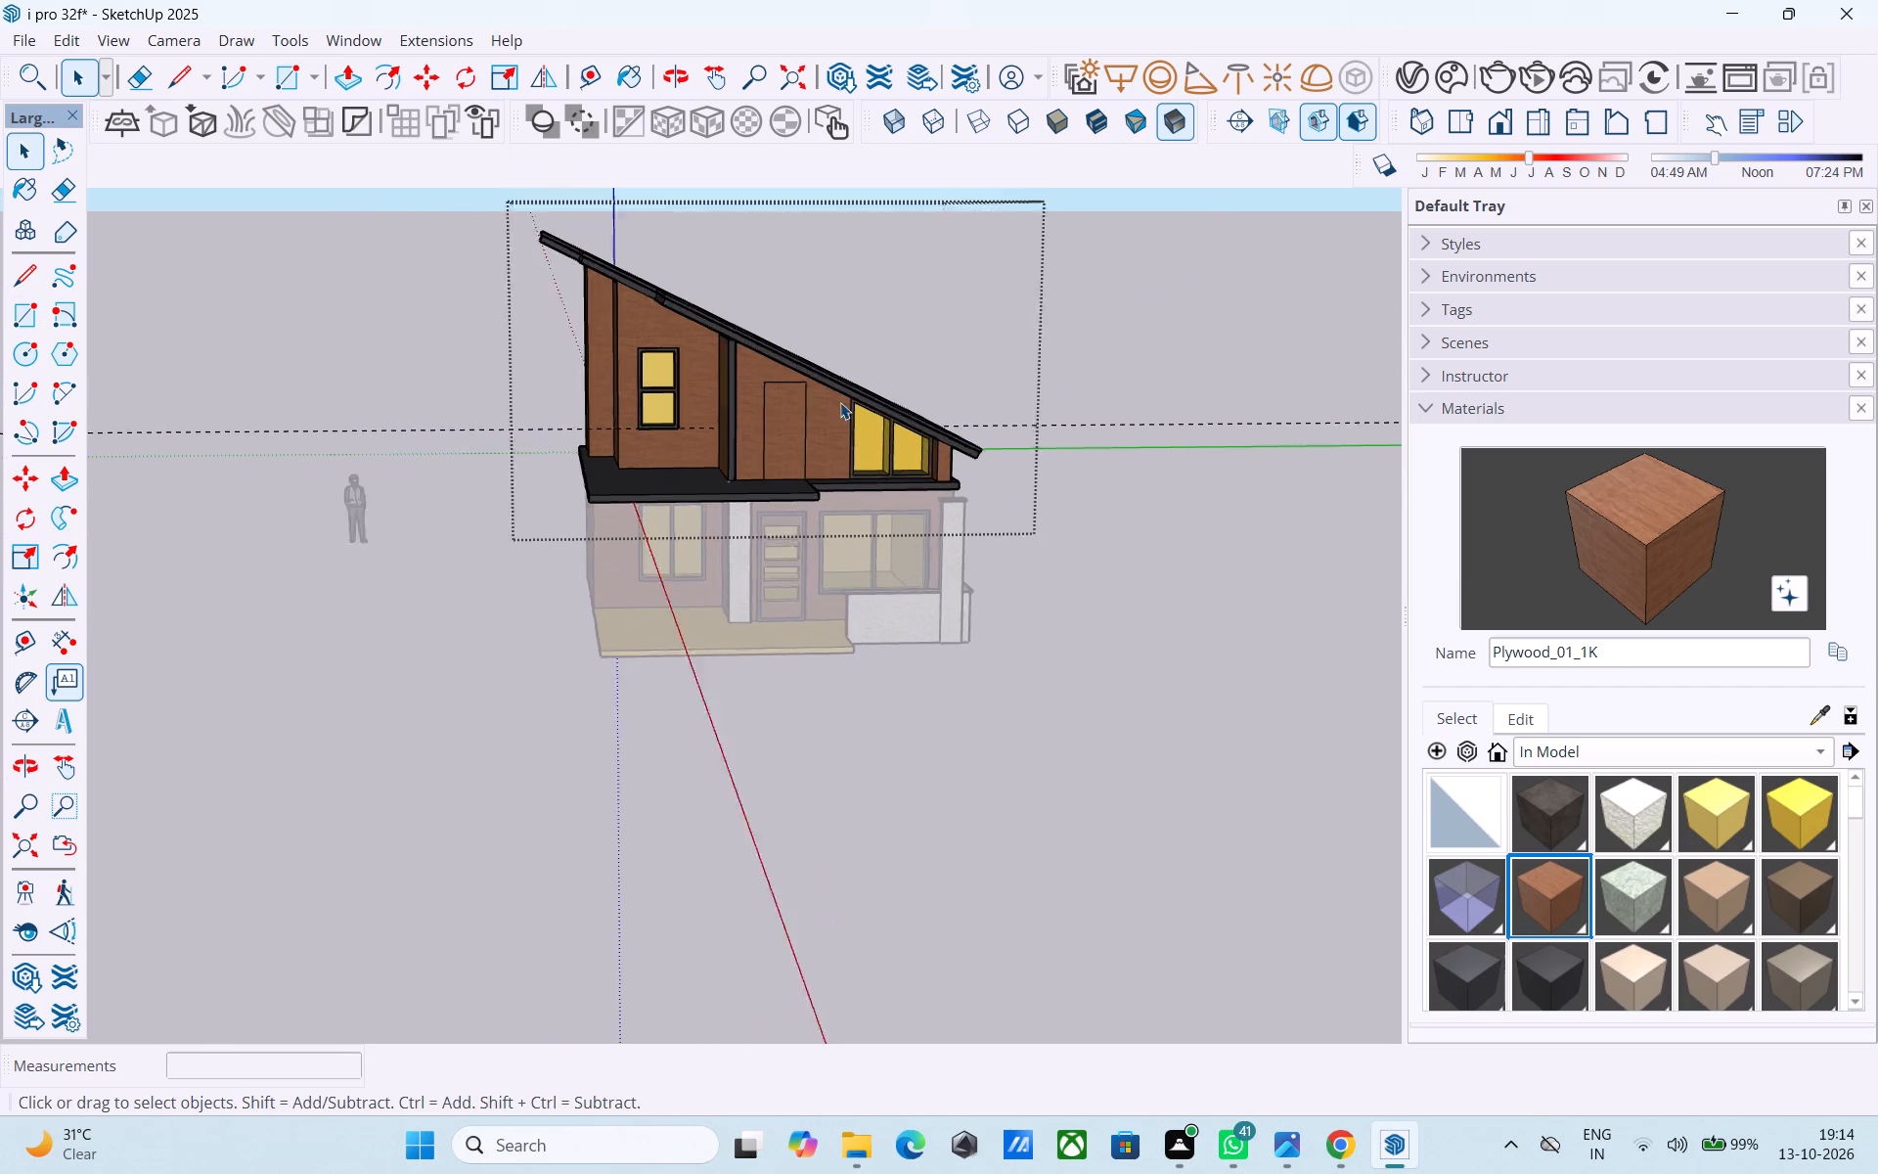
scroll(840, 402, "up", 2)
left_click(748, 427)
scroll(748, 427, "up", 5)
scroll(748, 428, "down", 5)
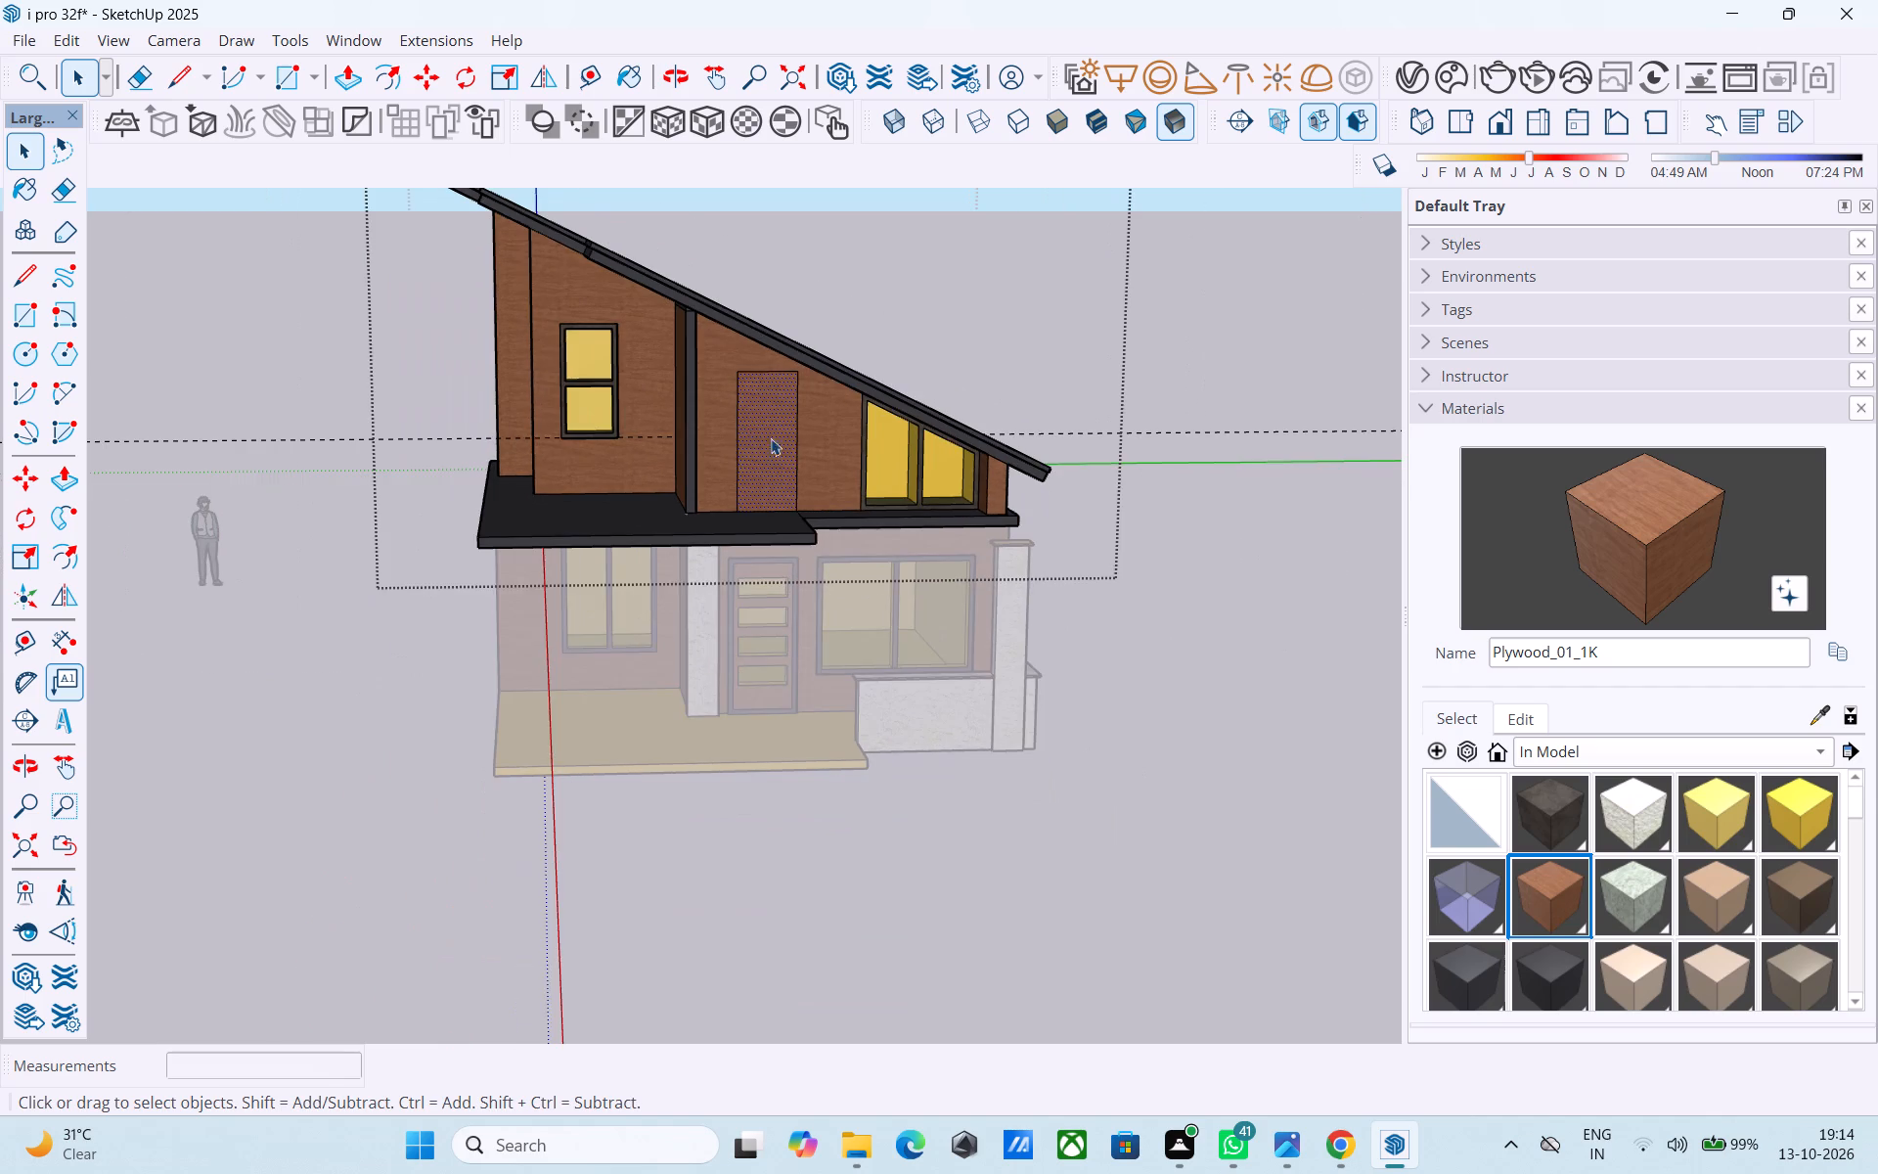
middle_click_drag(812, 452, 780, 458)
scroll(778, 461, "up", 4)
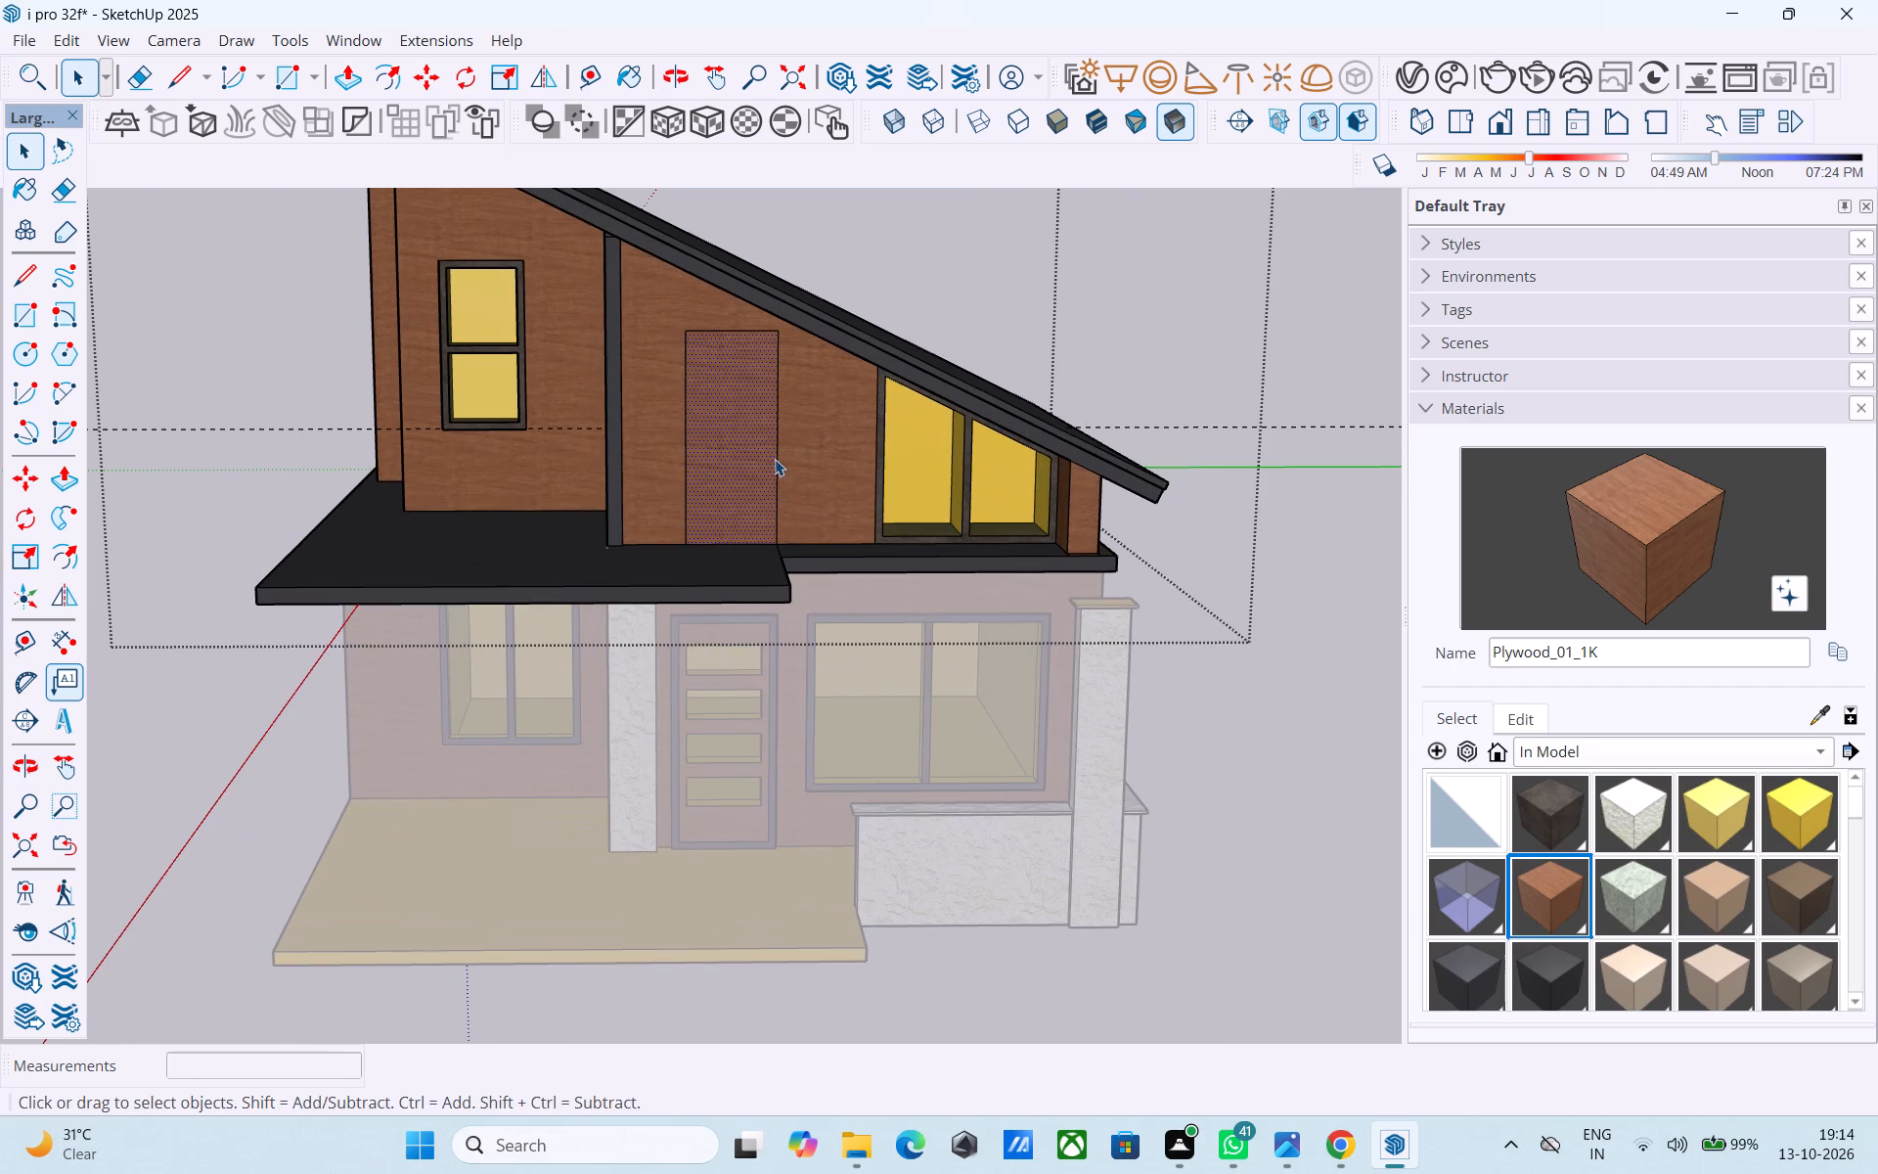
scroll(773, 459, "down", 4)
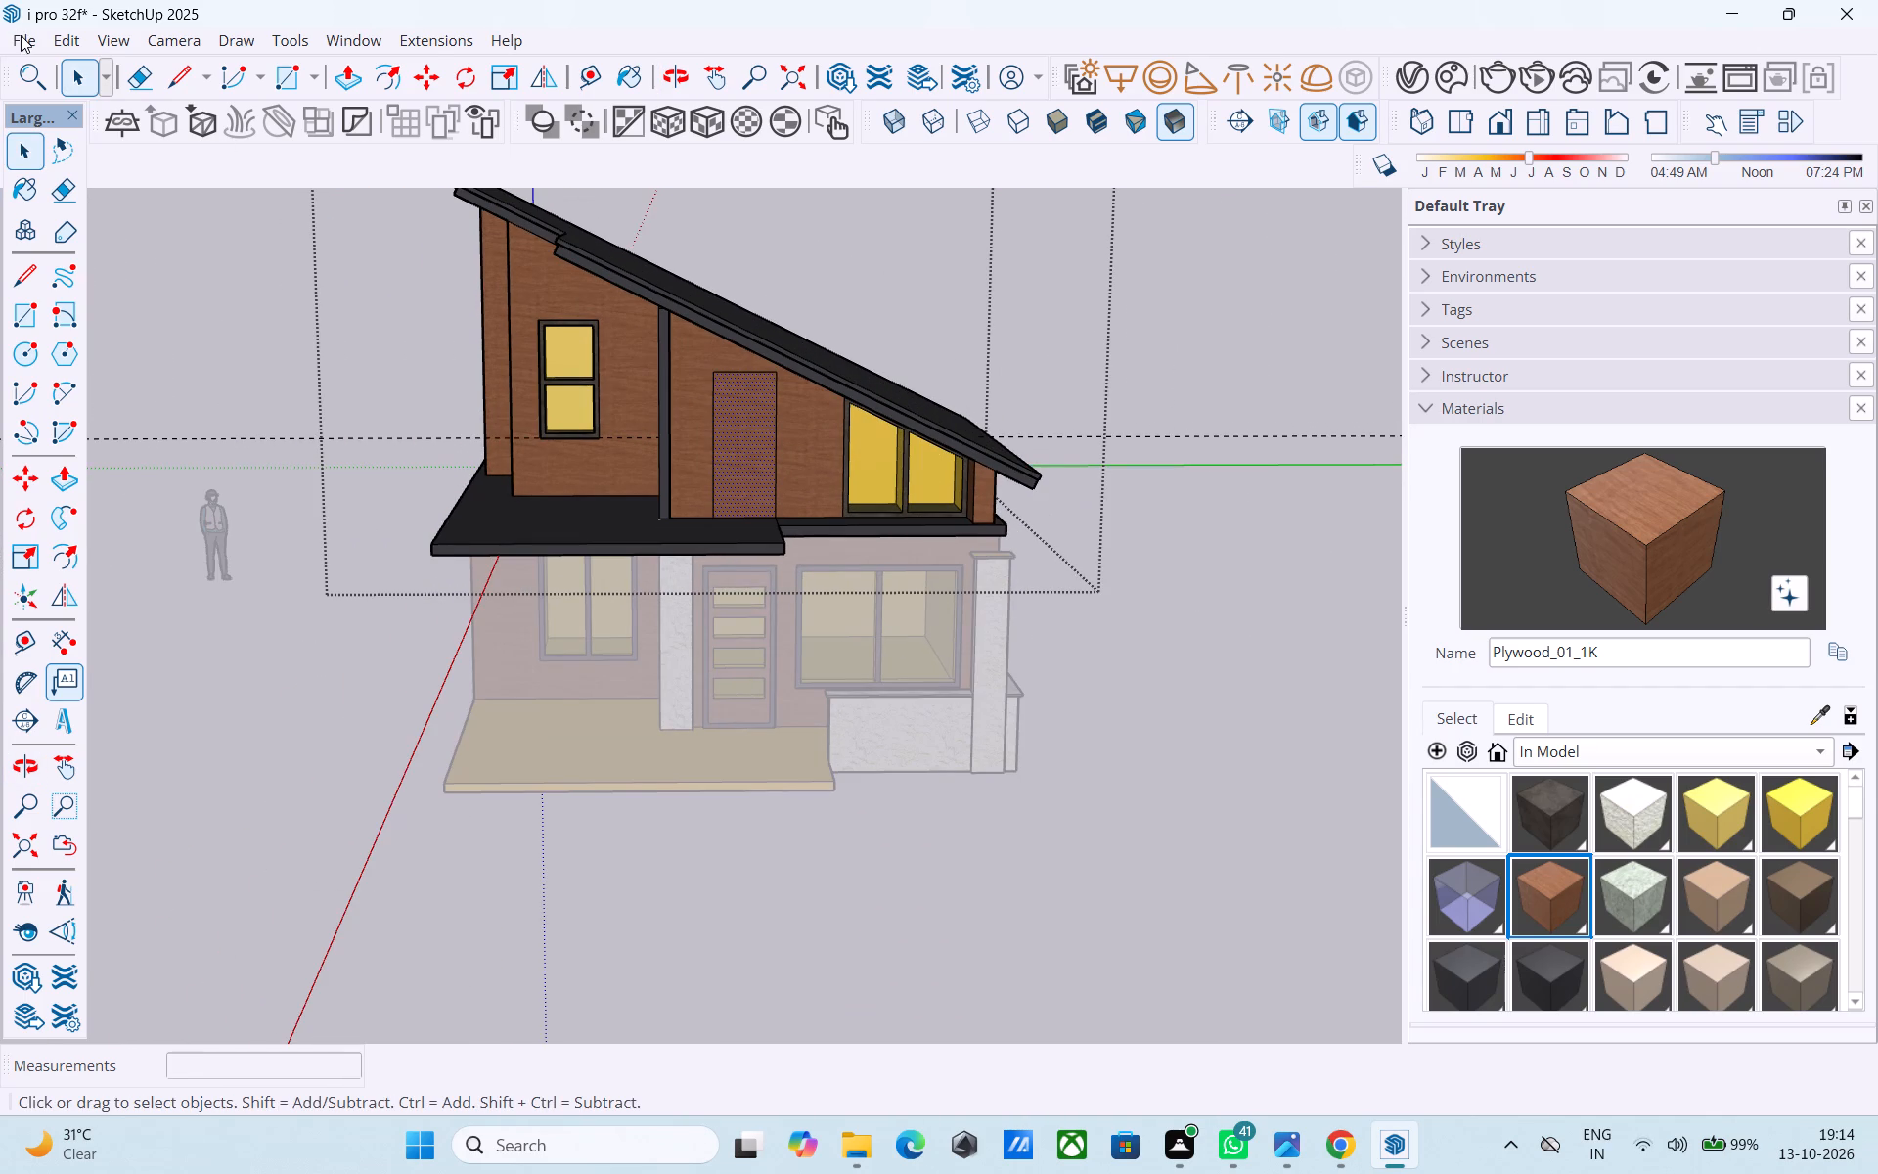
Import the porta+4 door model from the Downloads folder and place it beside the house.
left_click(21, 35)
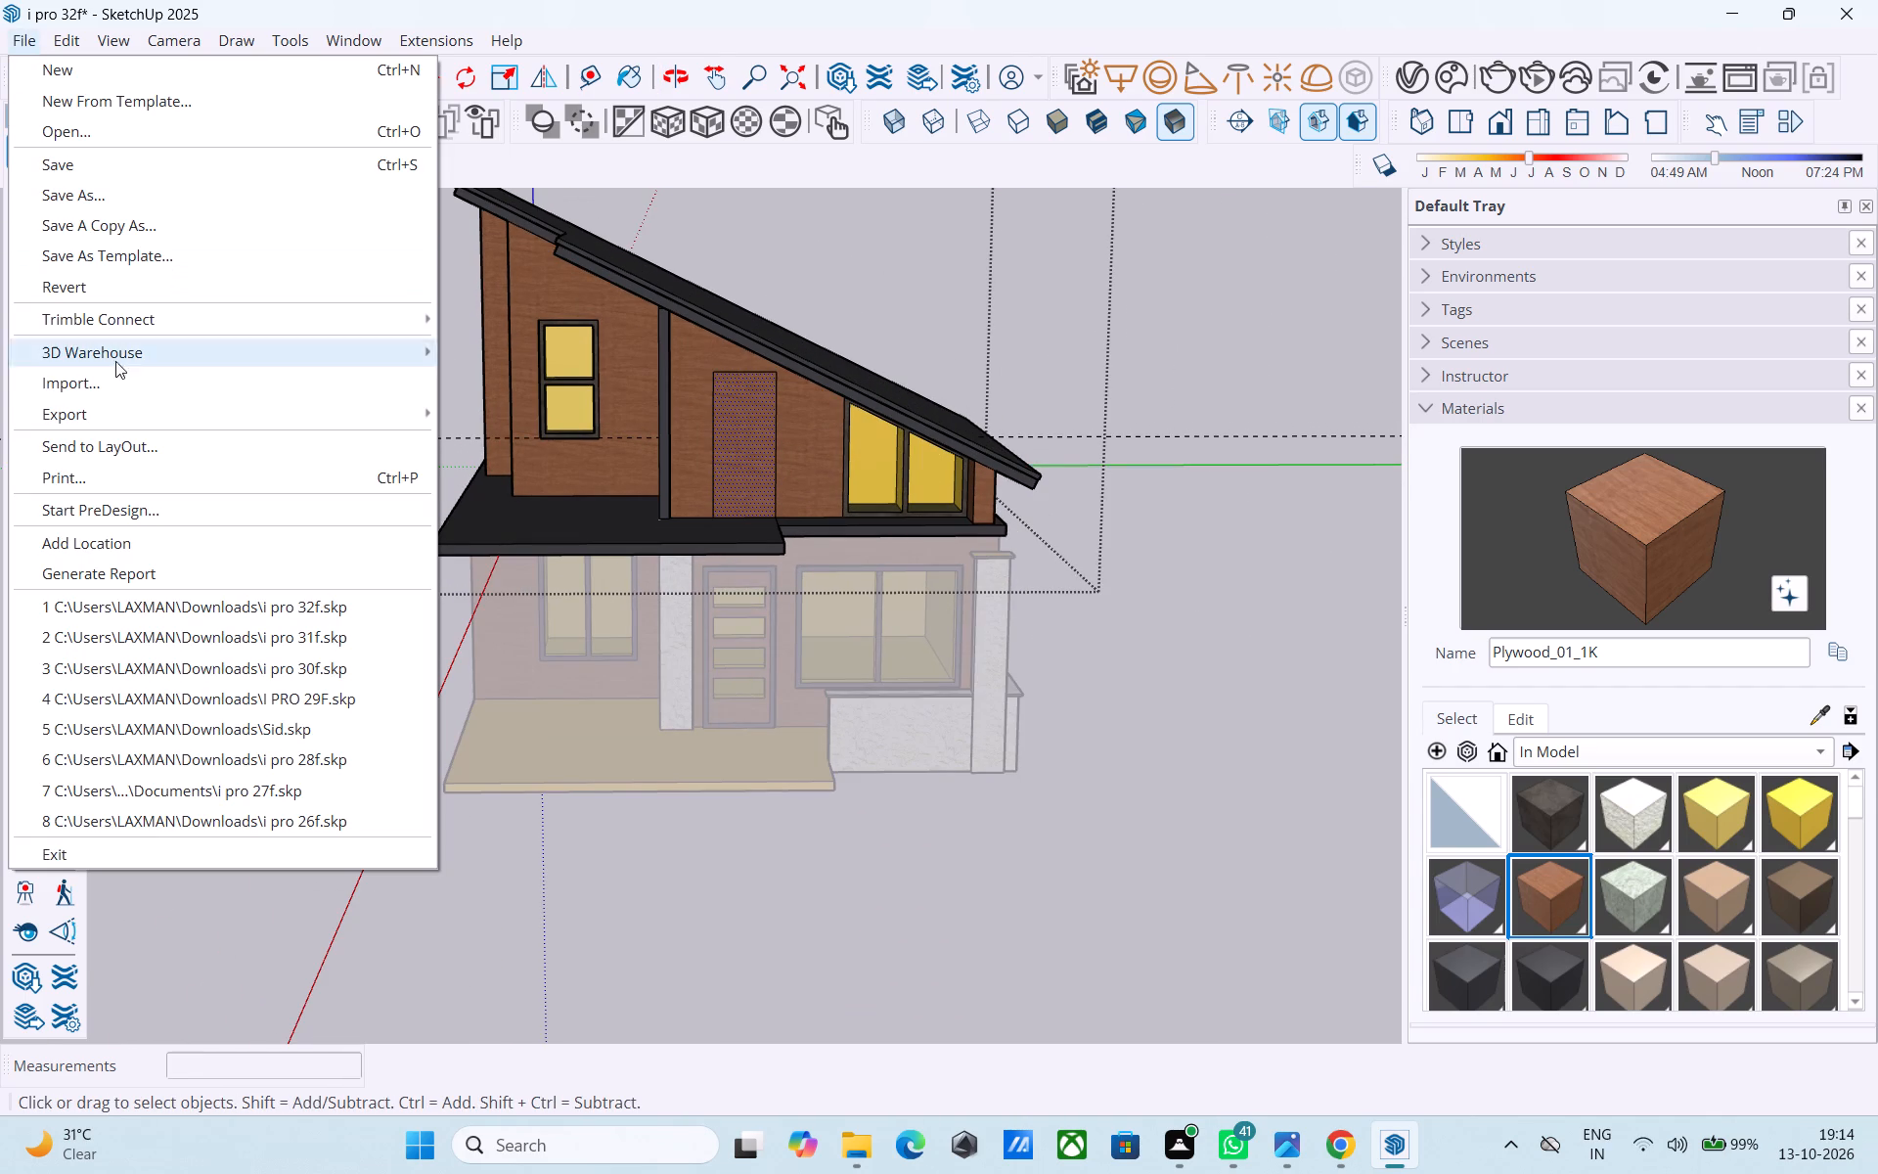
left_click(112, 394)
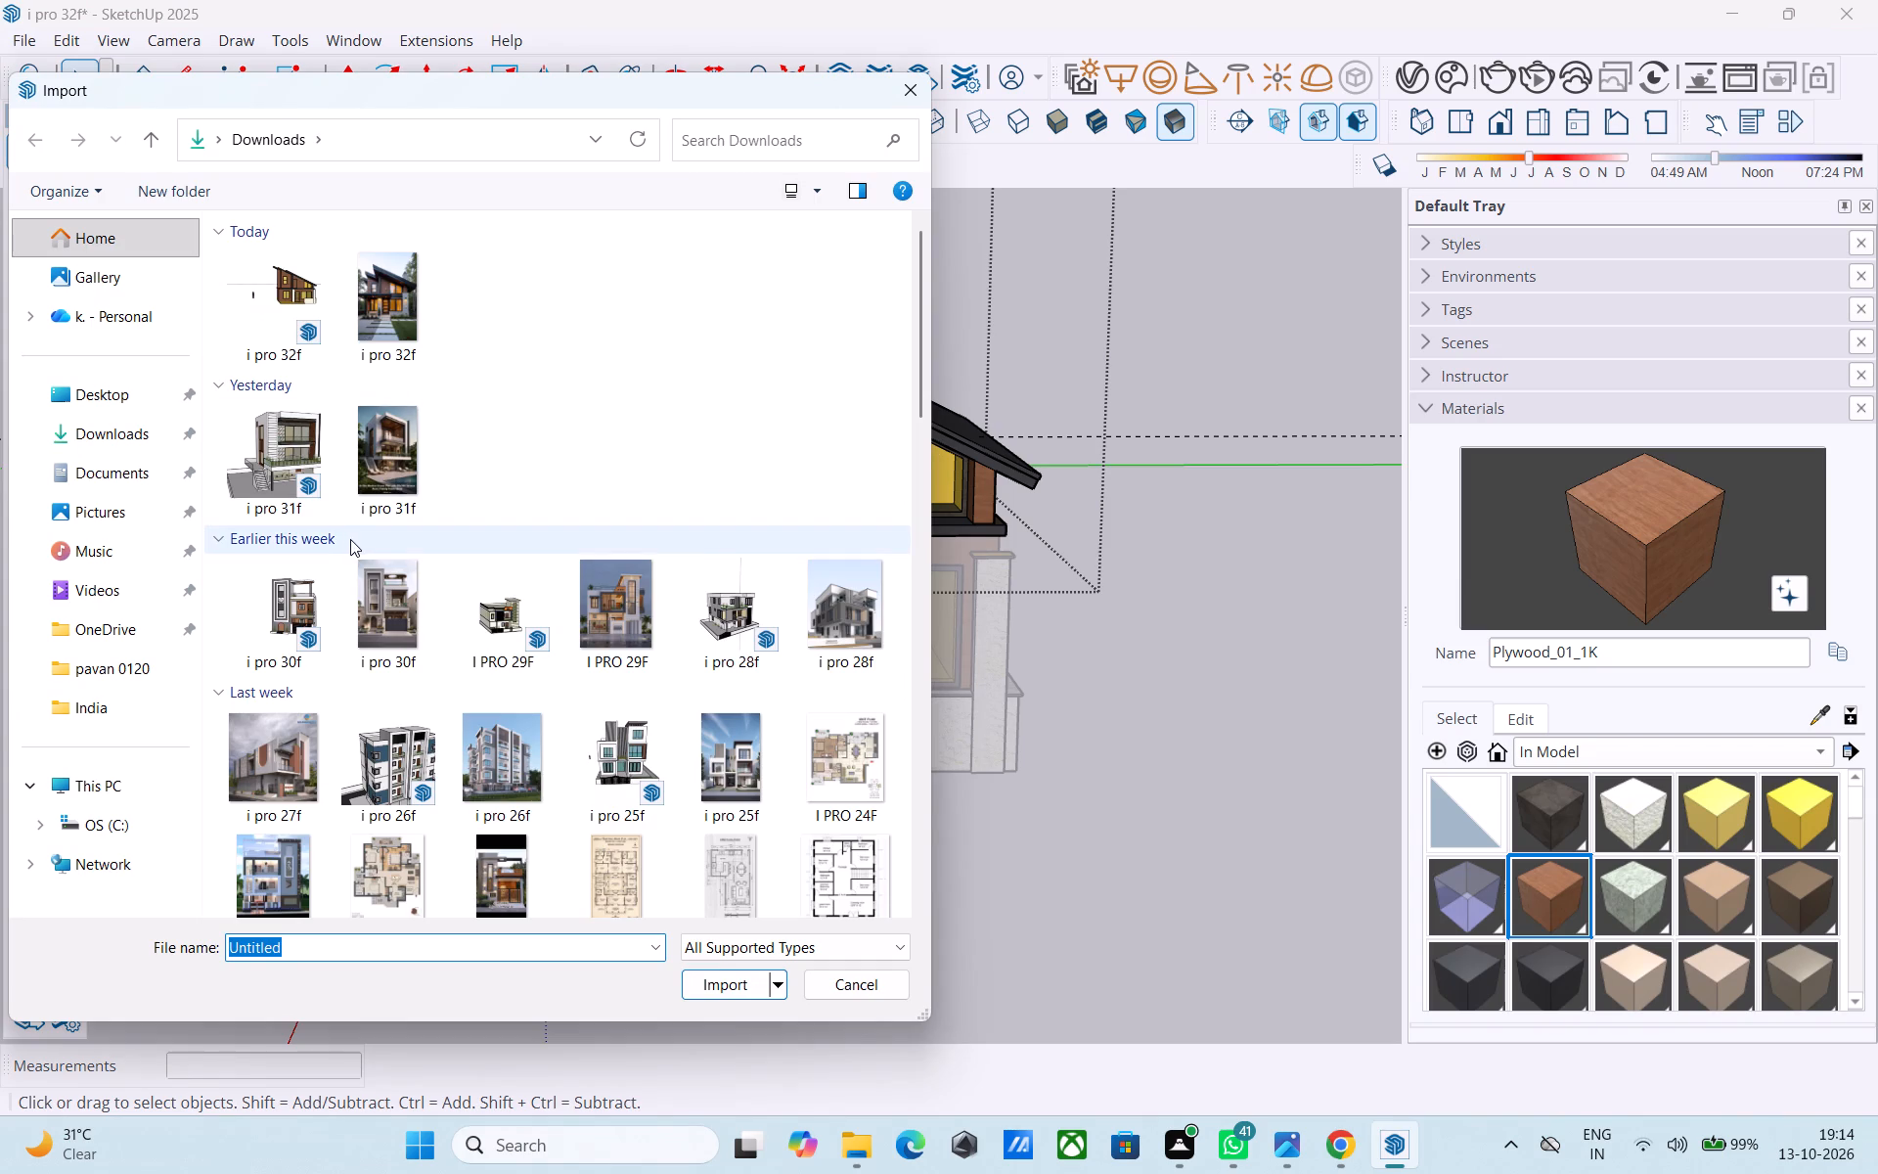
scroll(352, 541, "down", 2)
left_click(133, 445)
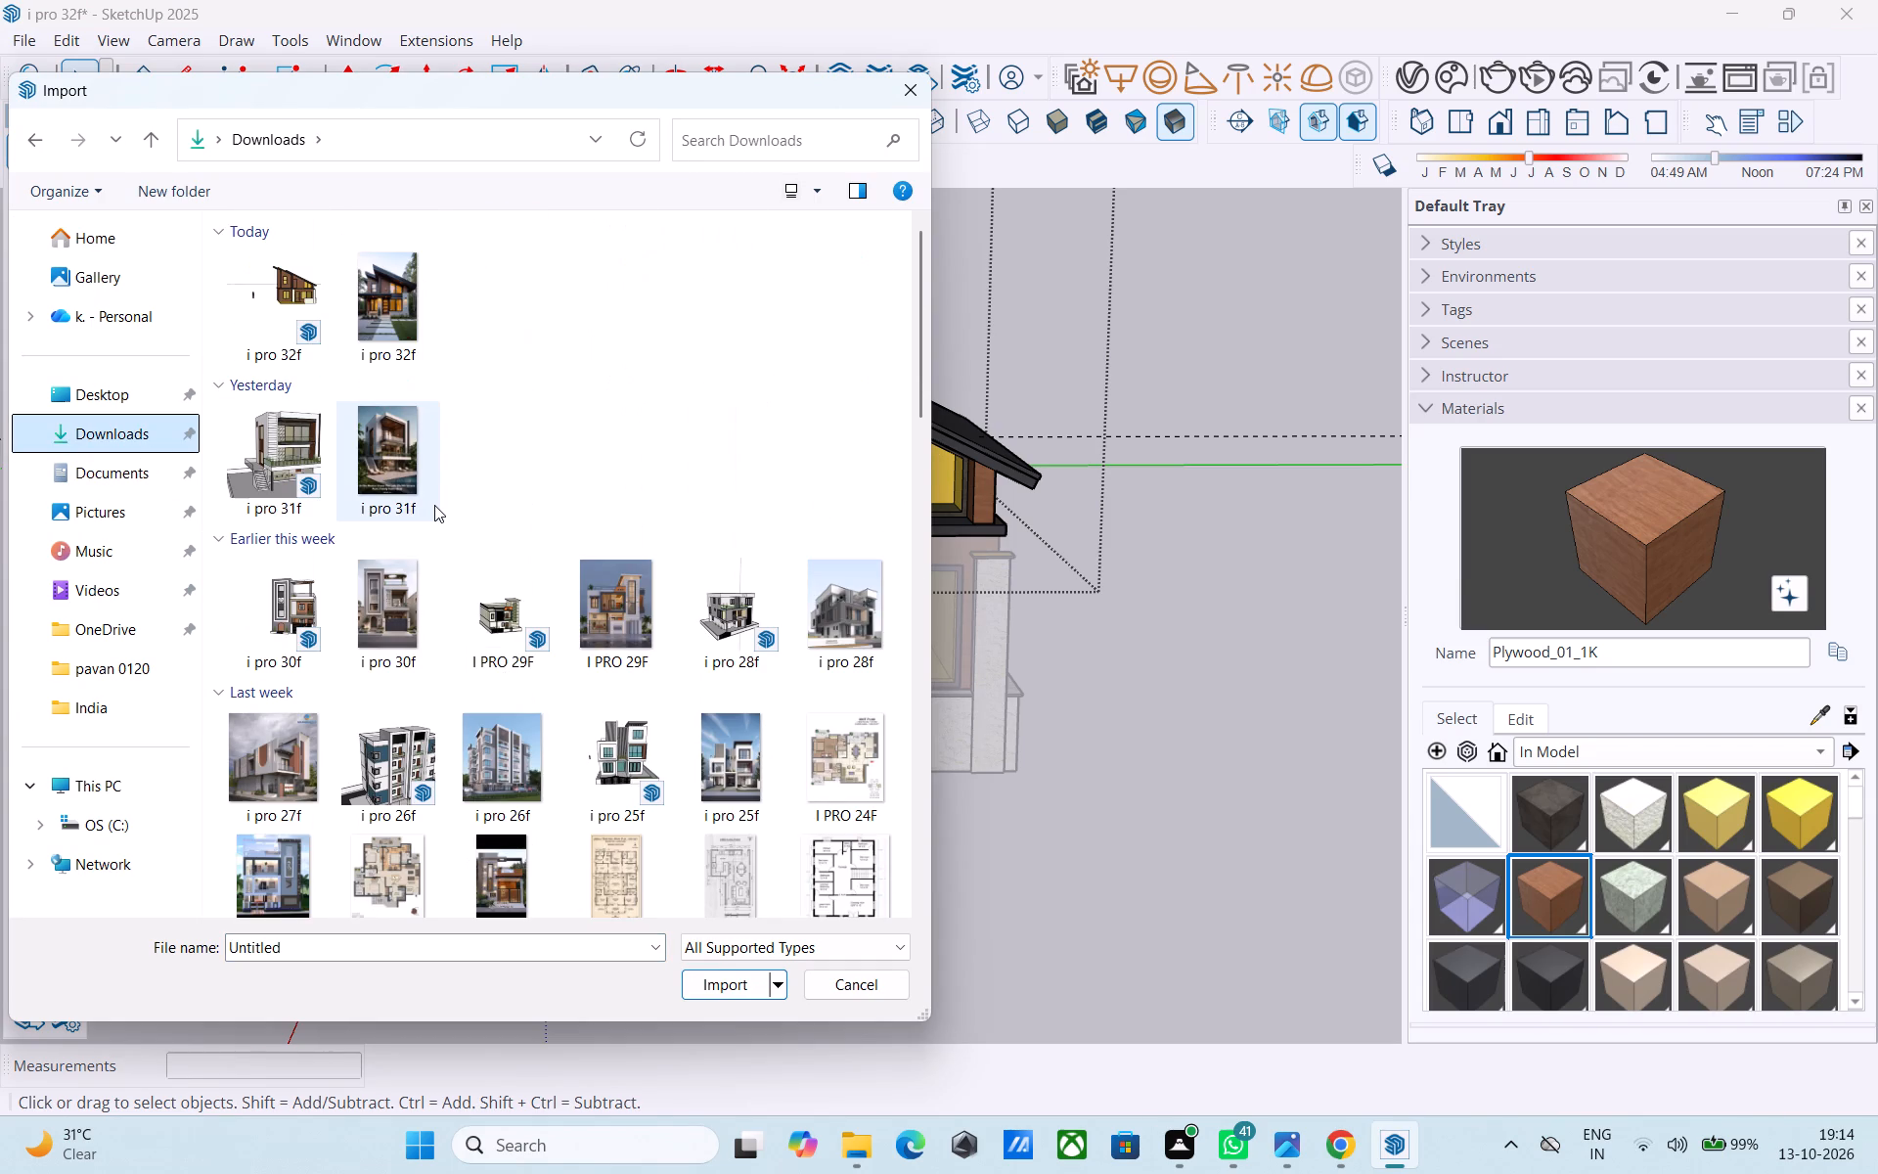
scroll(436, 507, "down", 3)
scroll(437, 510, "up", 2)
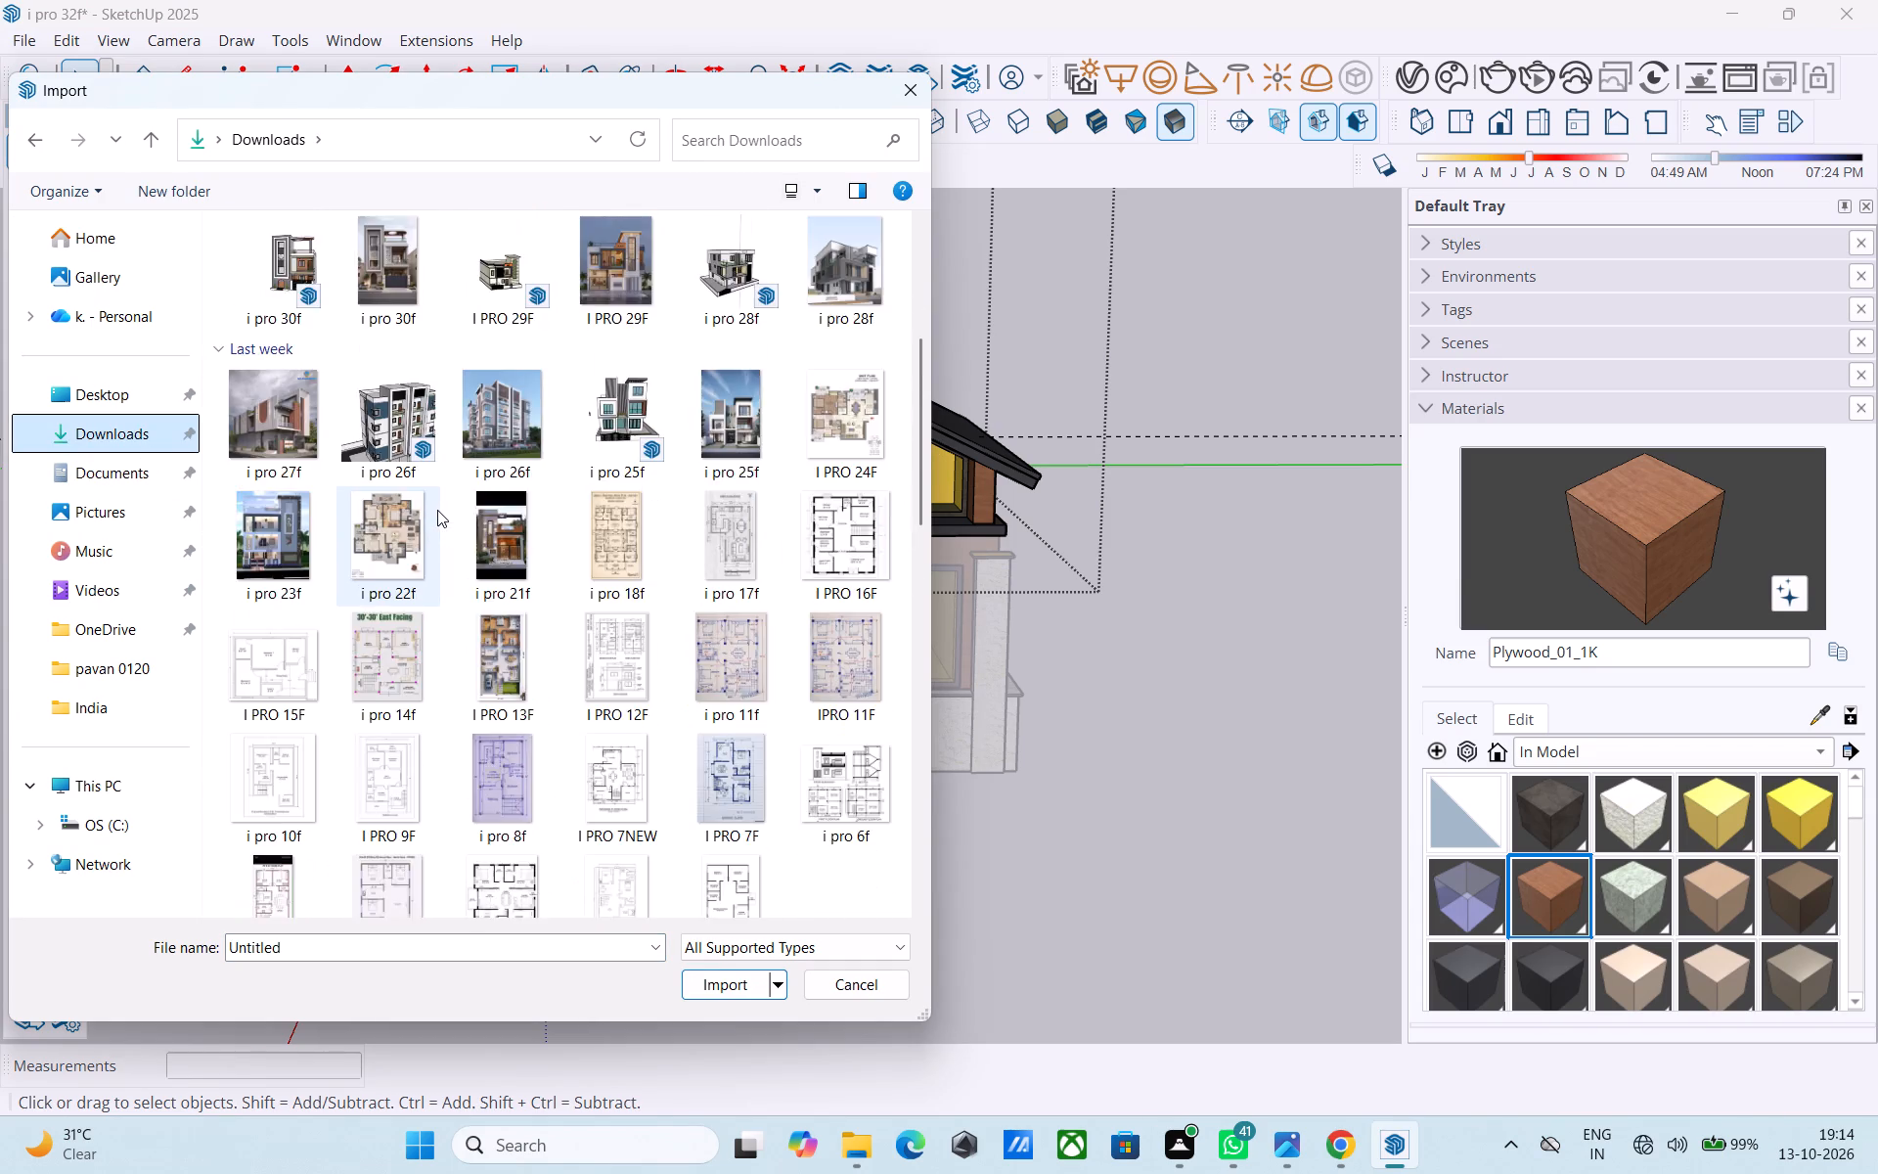
scroll(437, 510, "down", 4)
scroll(455, 502, "up", 2)
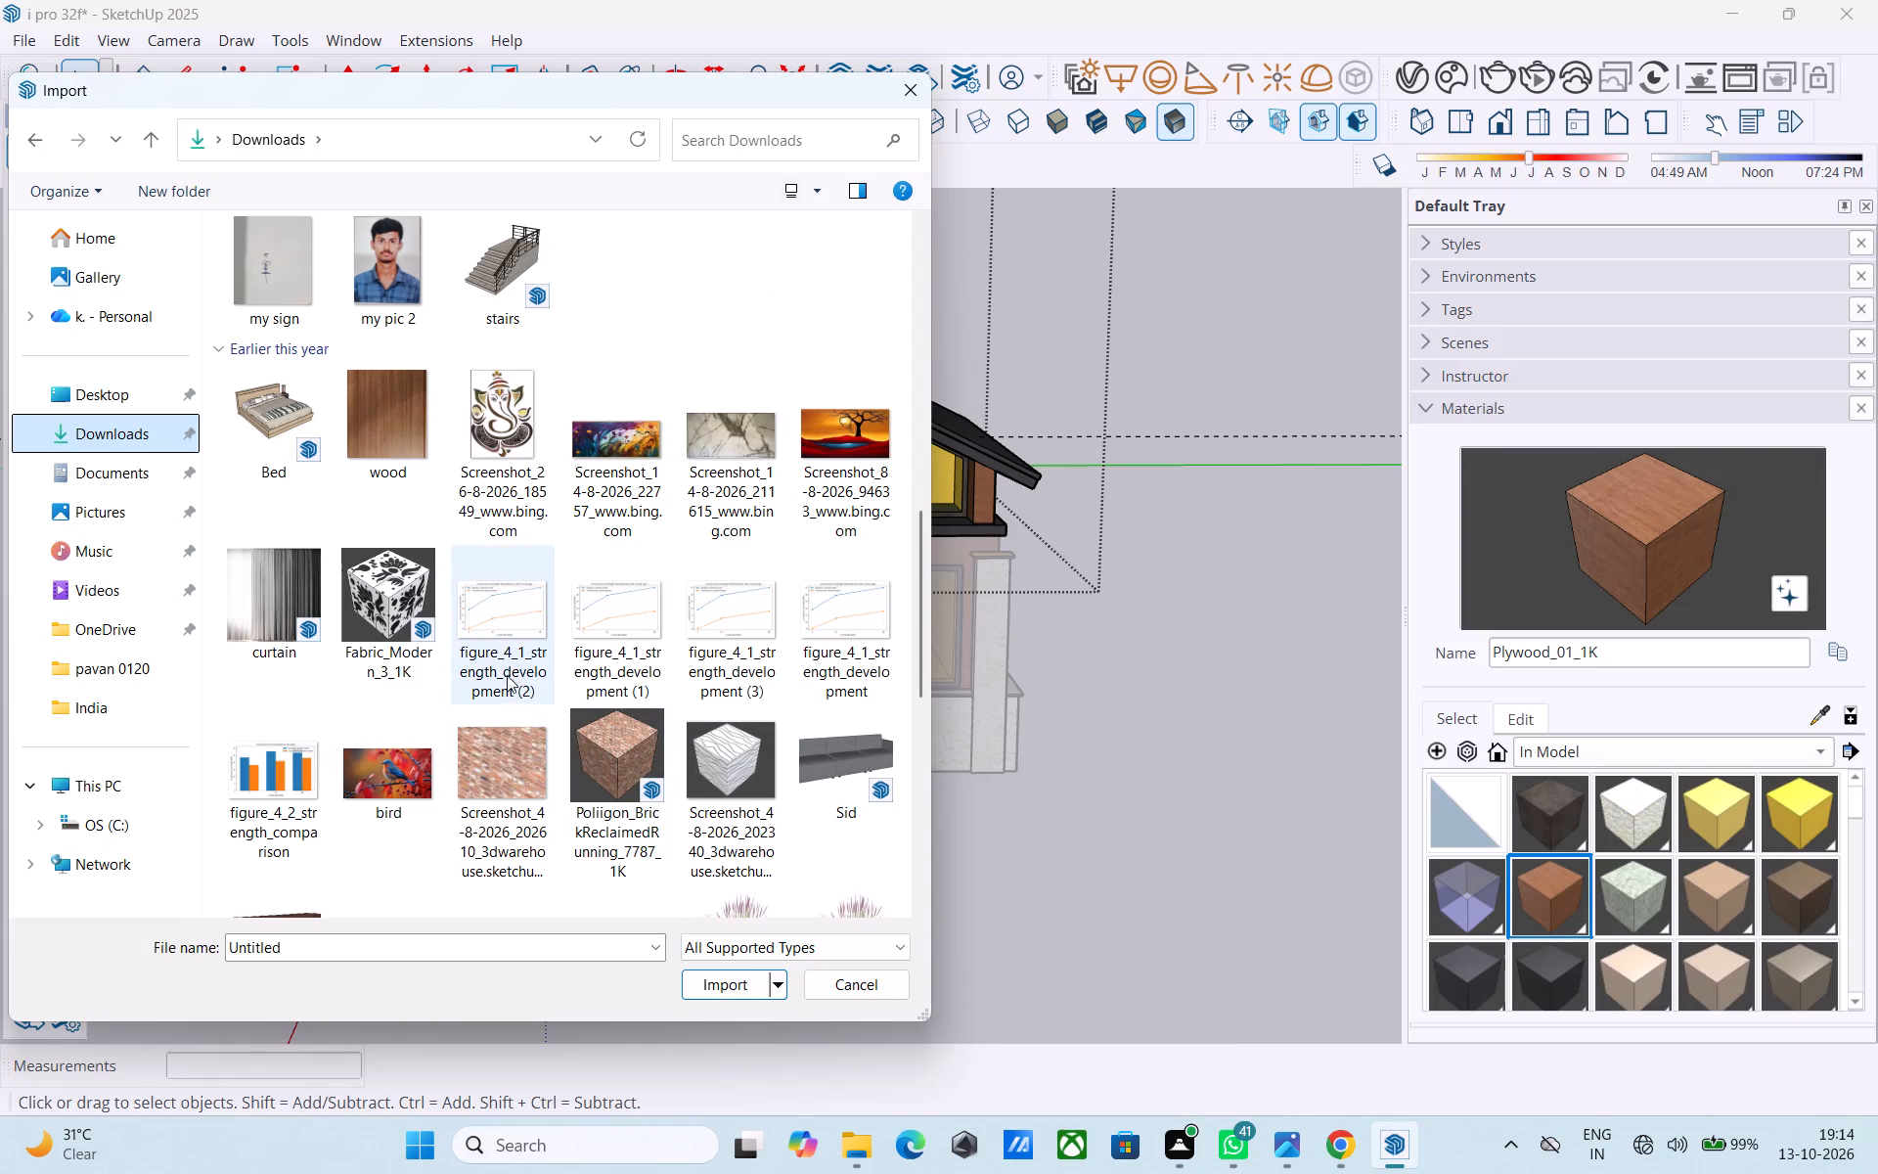
scroll(397, 505, "down", 1)
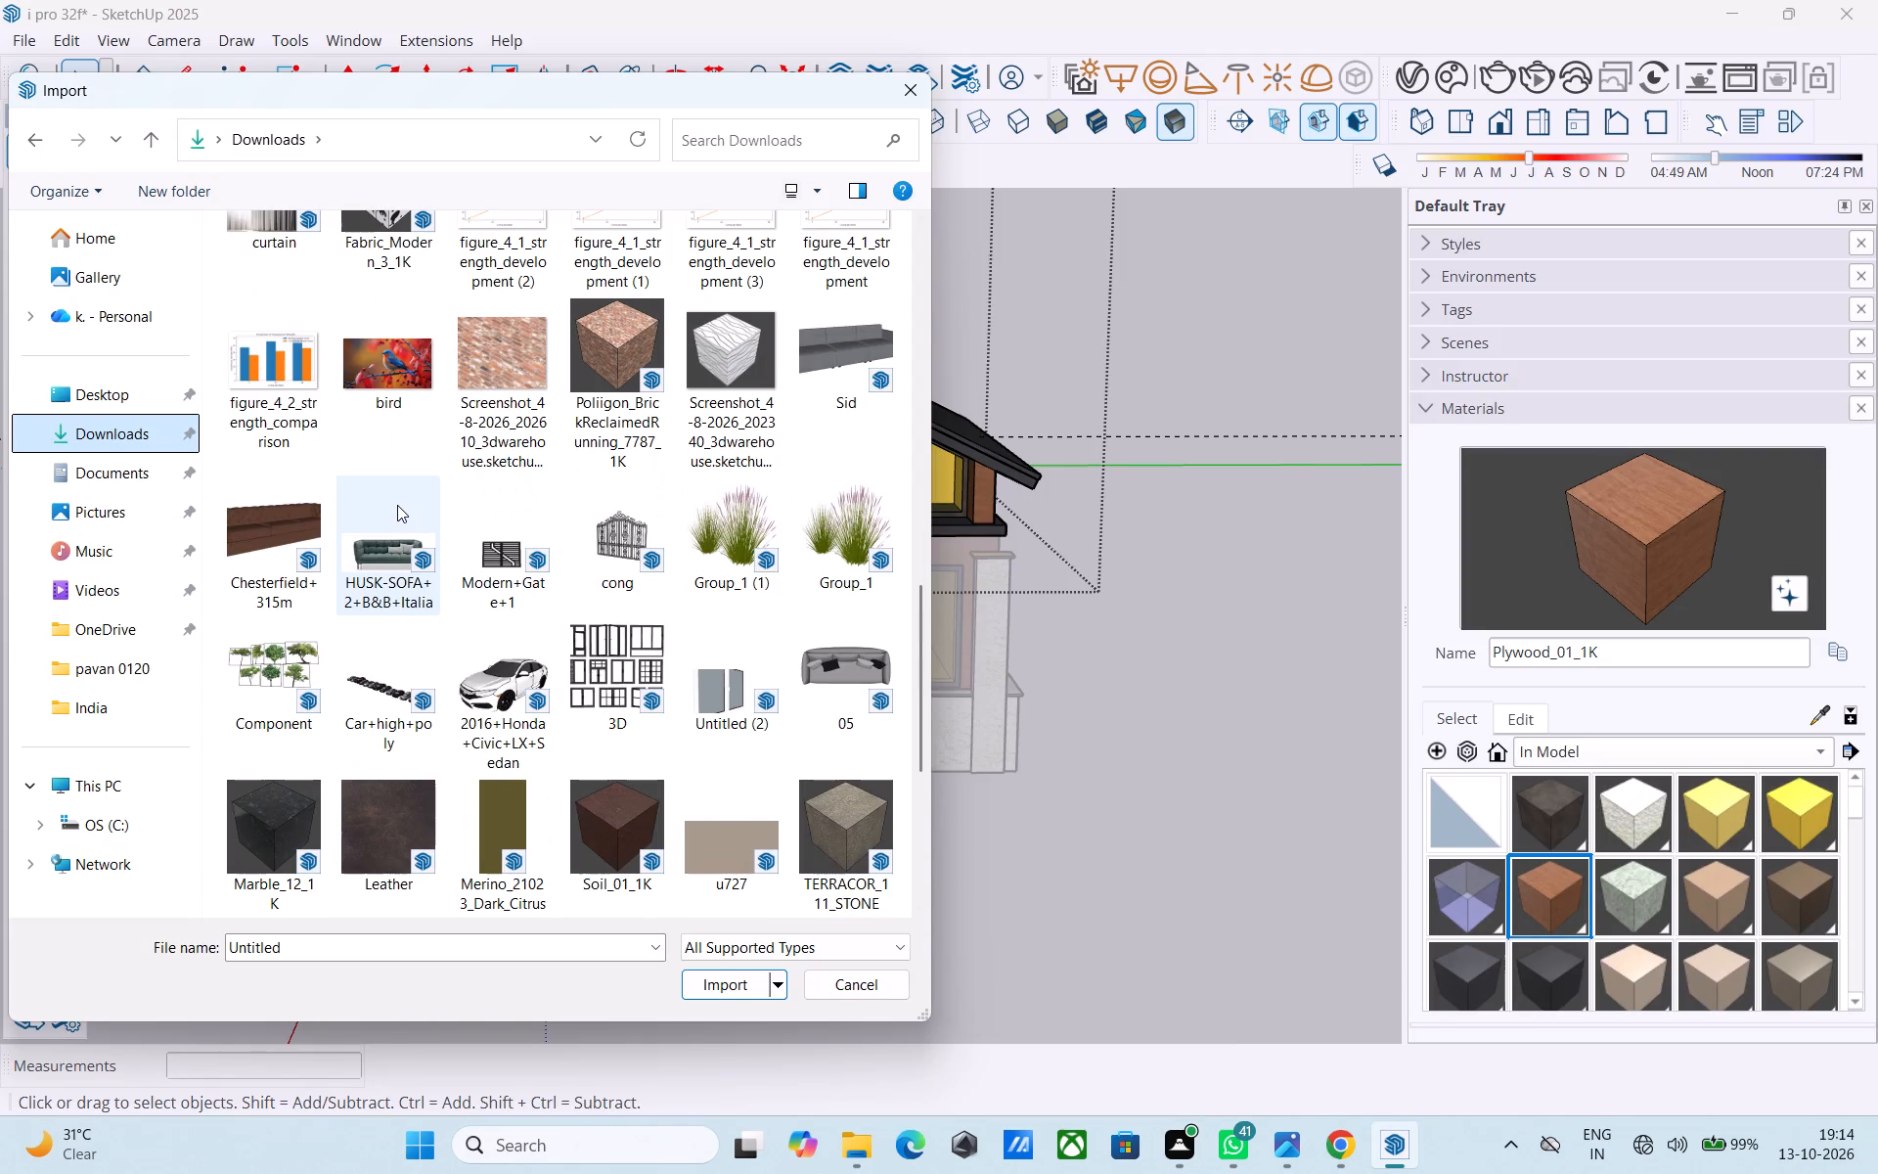
scroll(397, 505, "down", 2)
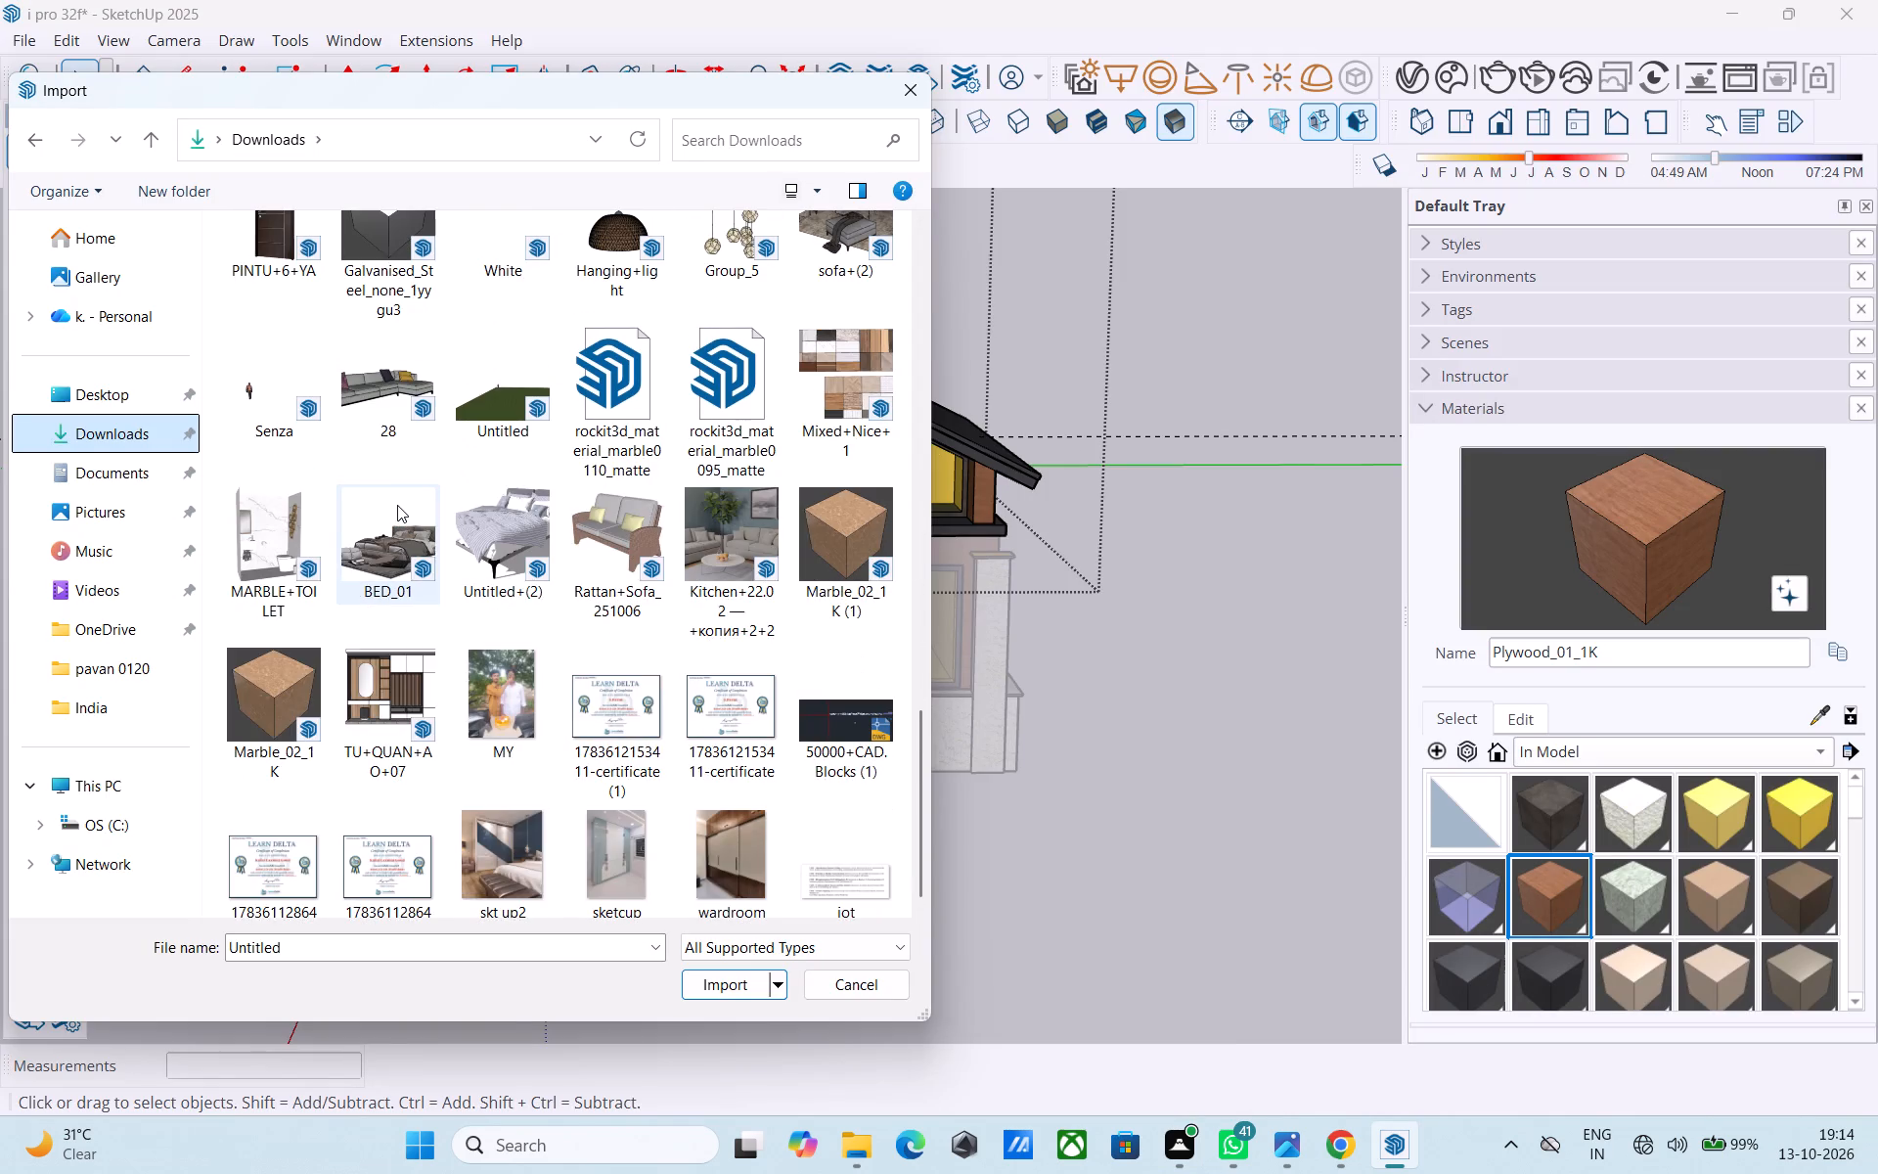
scroll(397, 505, "down", 2)
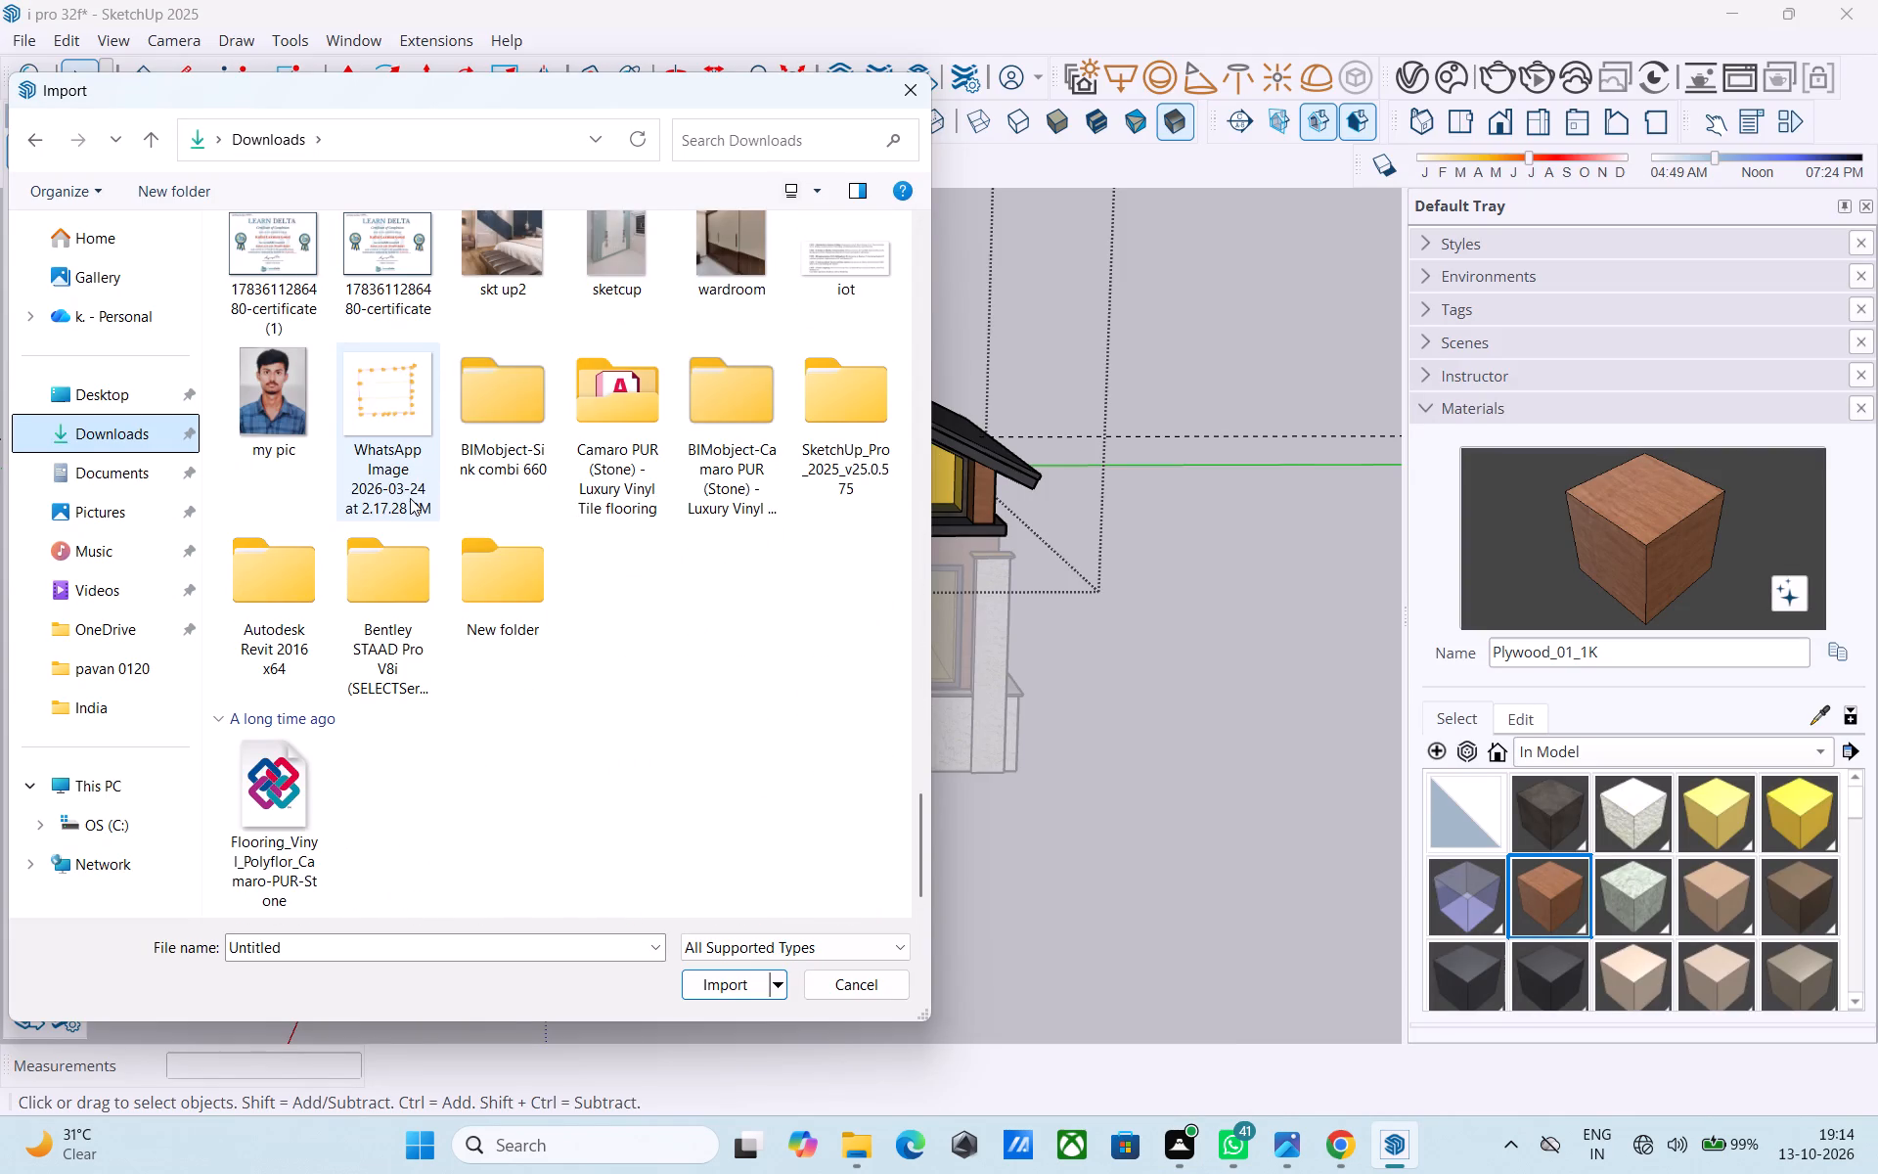
scroll(412, 496, "down", 2)
scroll(412, 496, "up", 6)
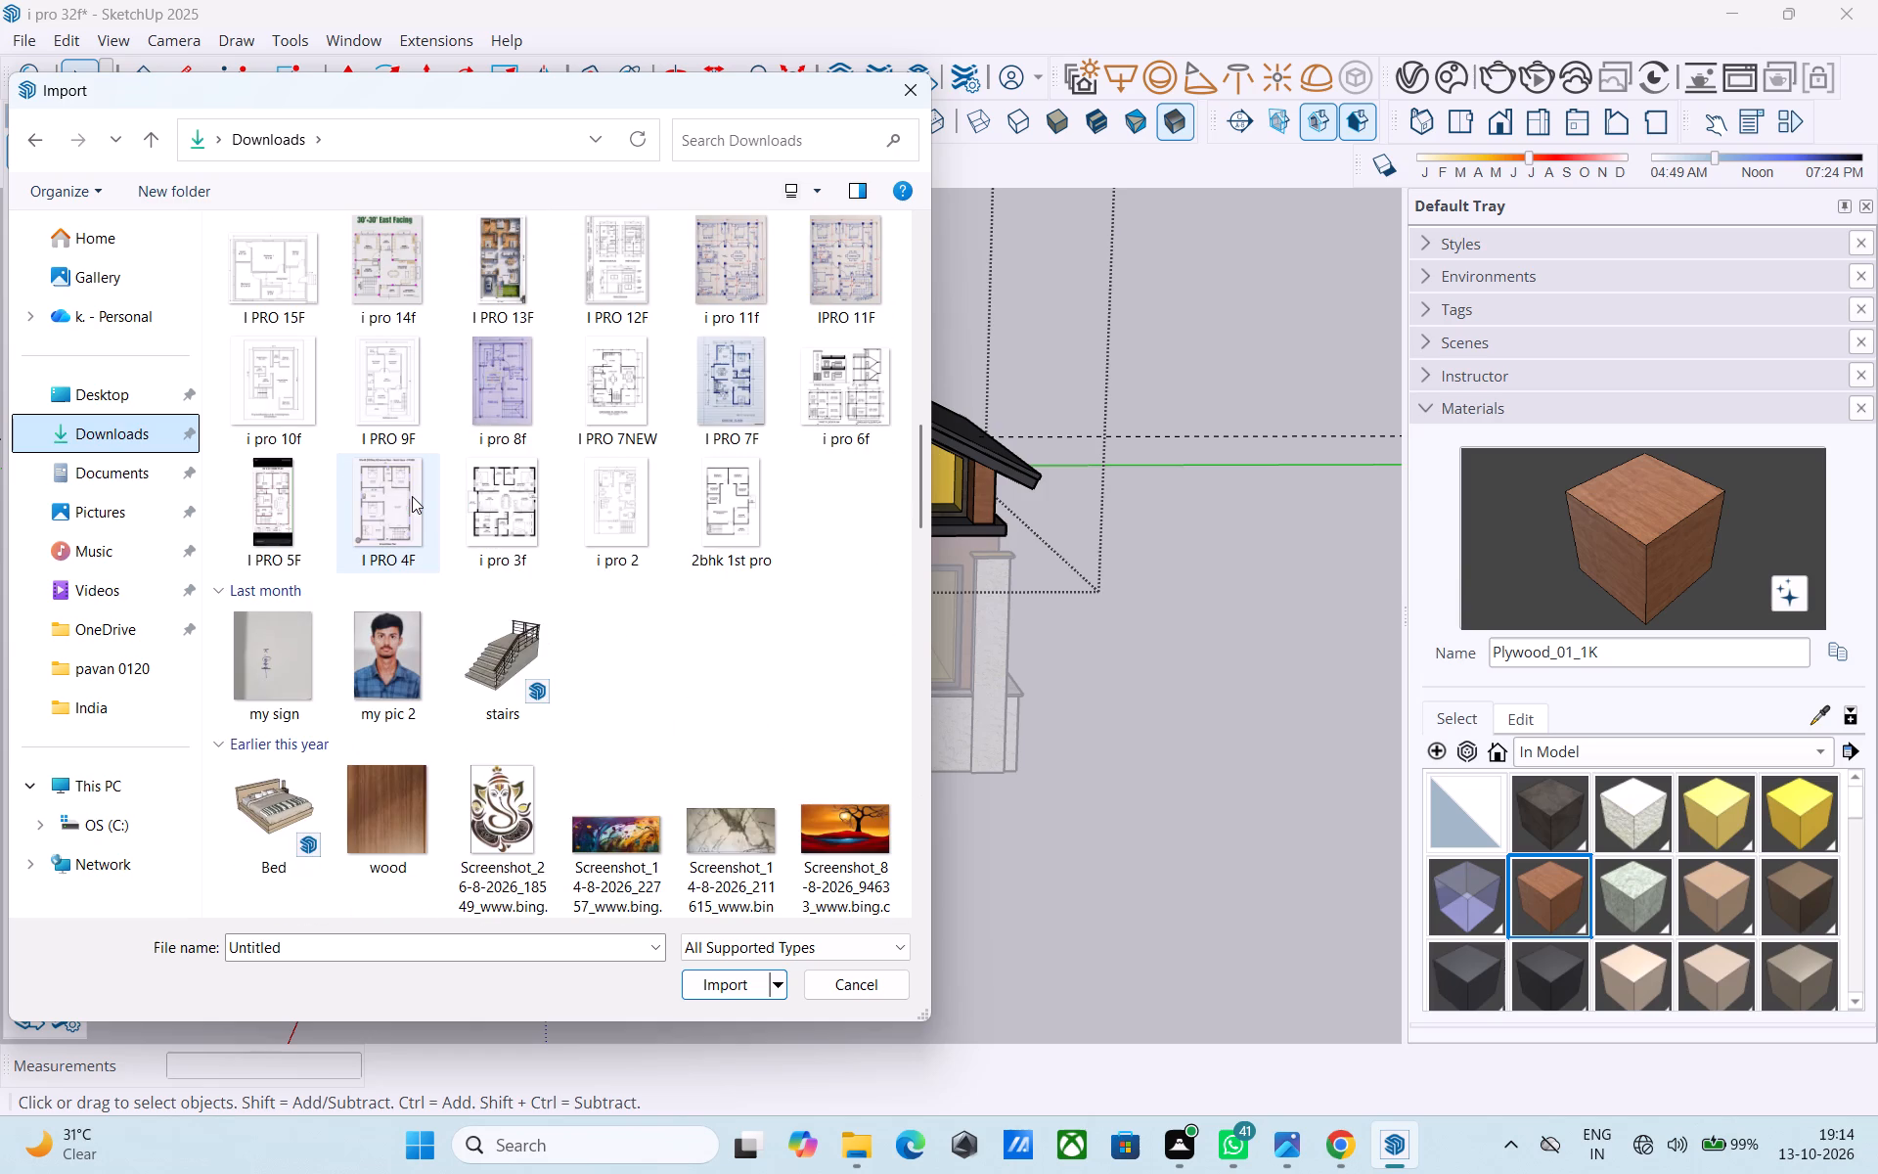
scroll(412, 496, "down", 2)
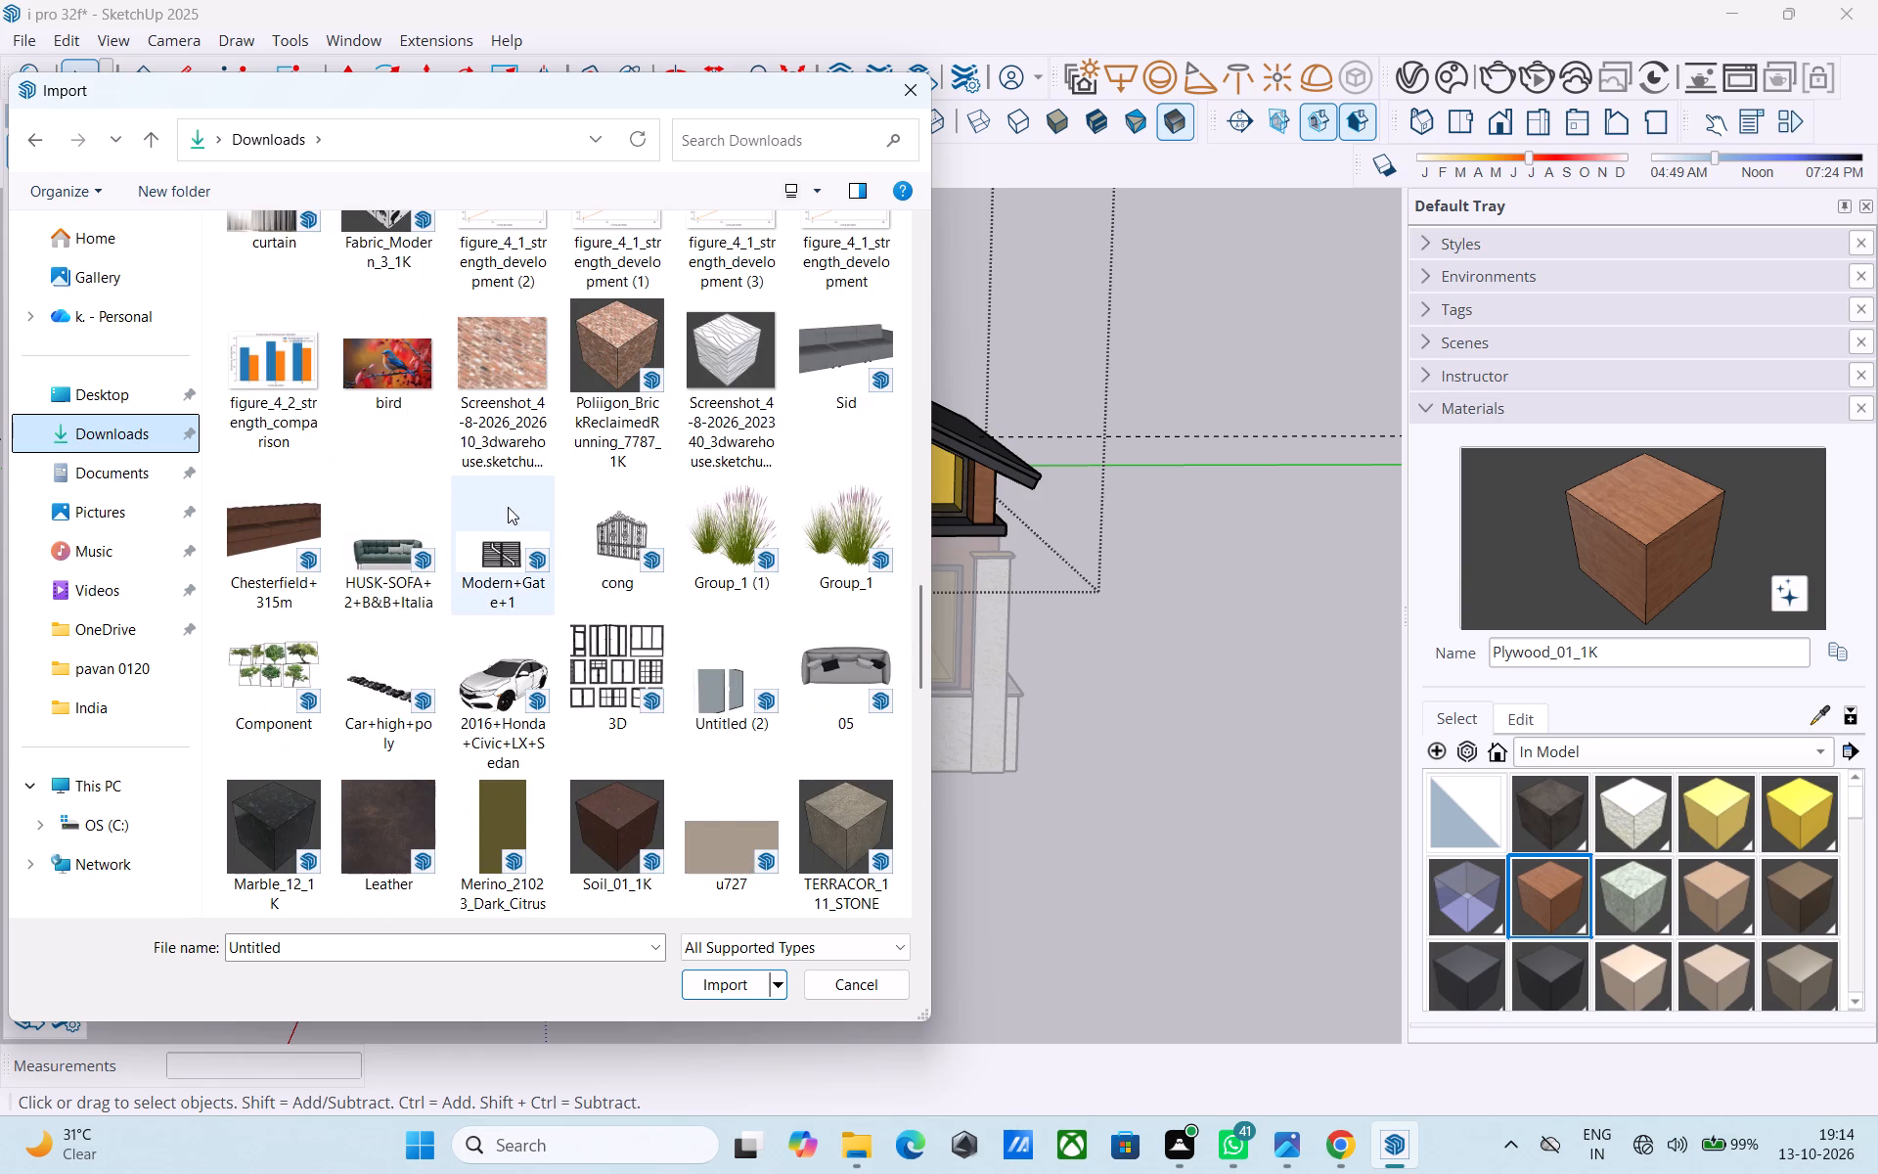
scroll(508, 507, "down", 2)
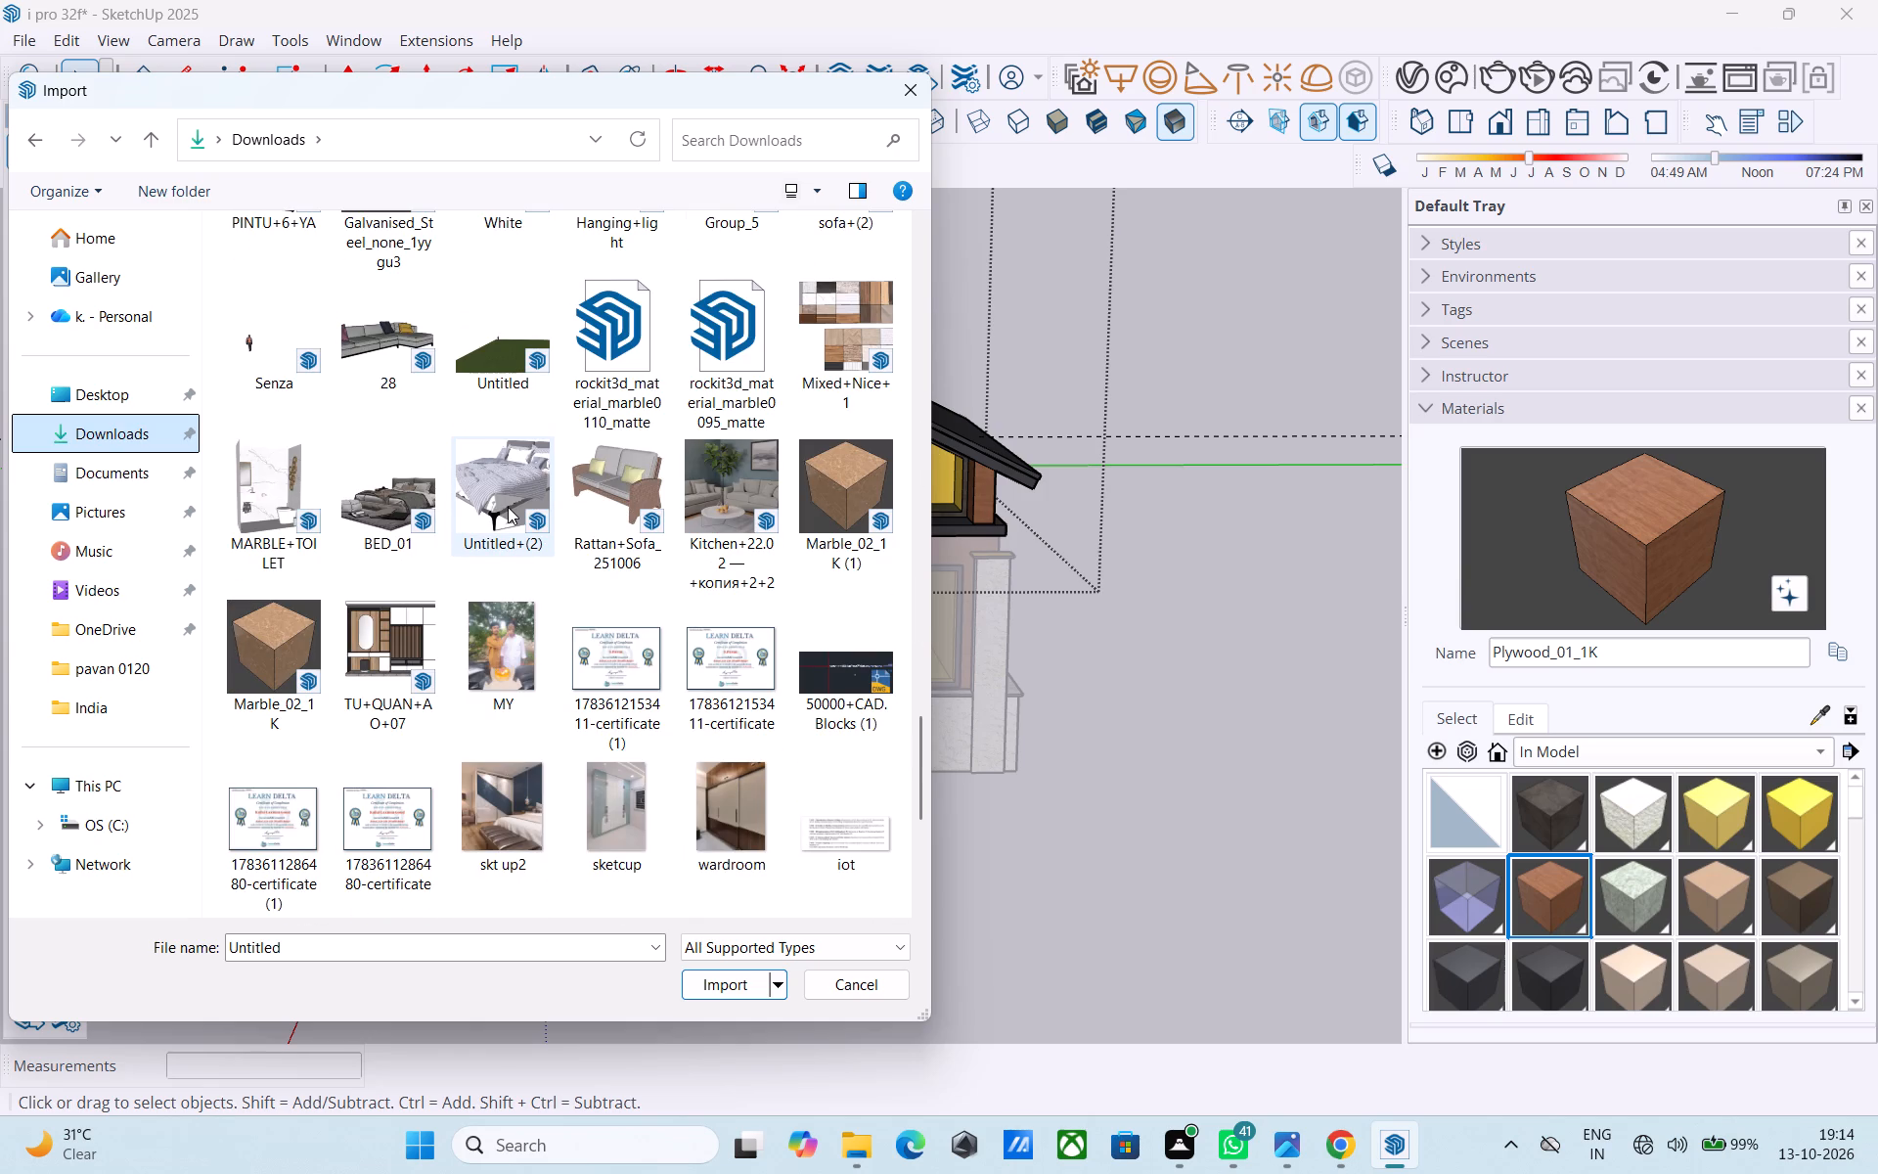
scroll(508, 507, "down", 1)
scroll(508, 507, "up", 4)
scroll(508, 506, "down", 1)
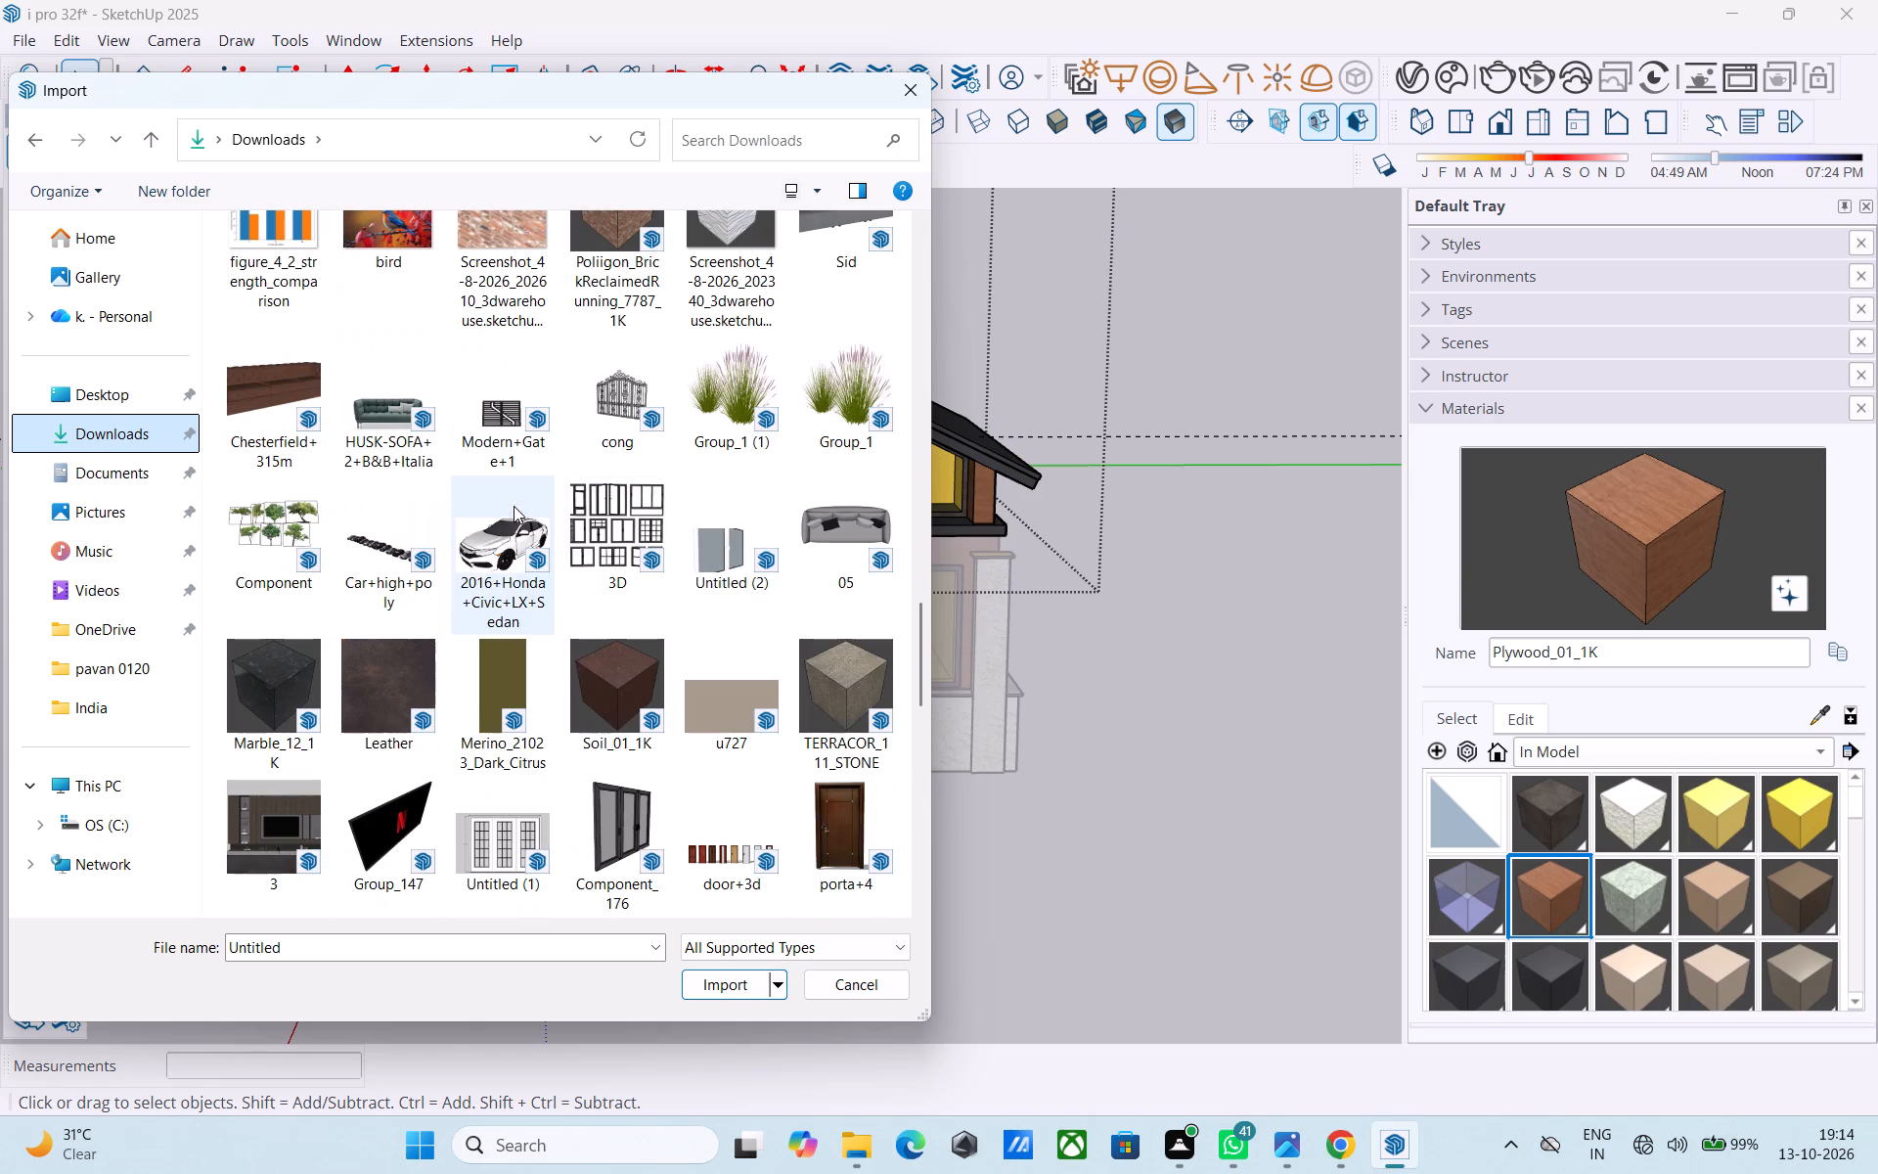
left_click(823, 808)
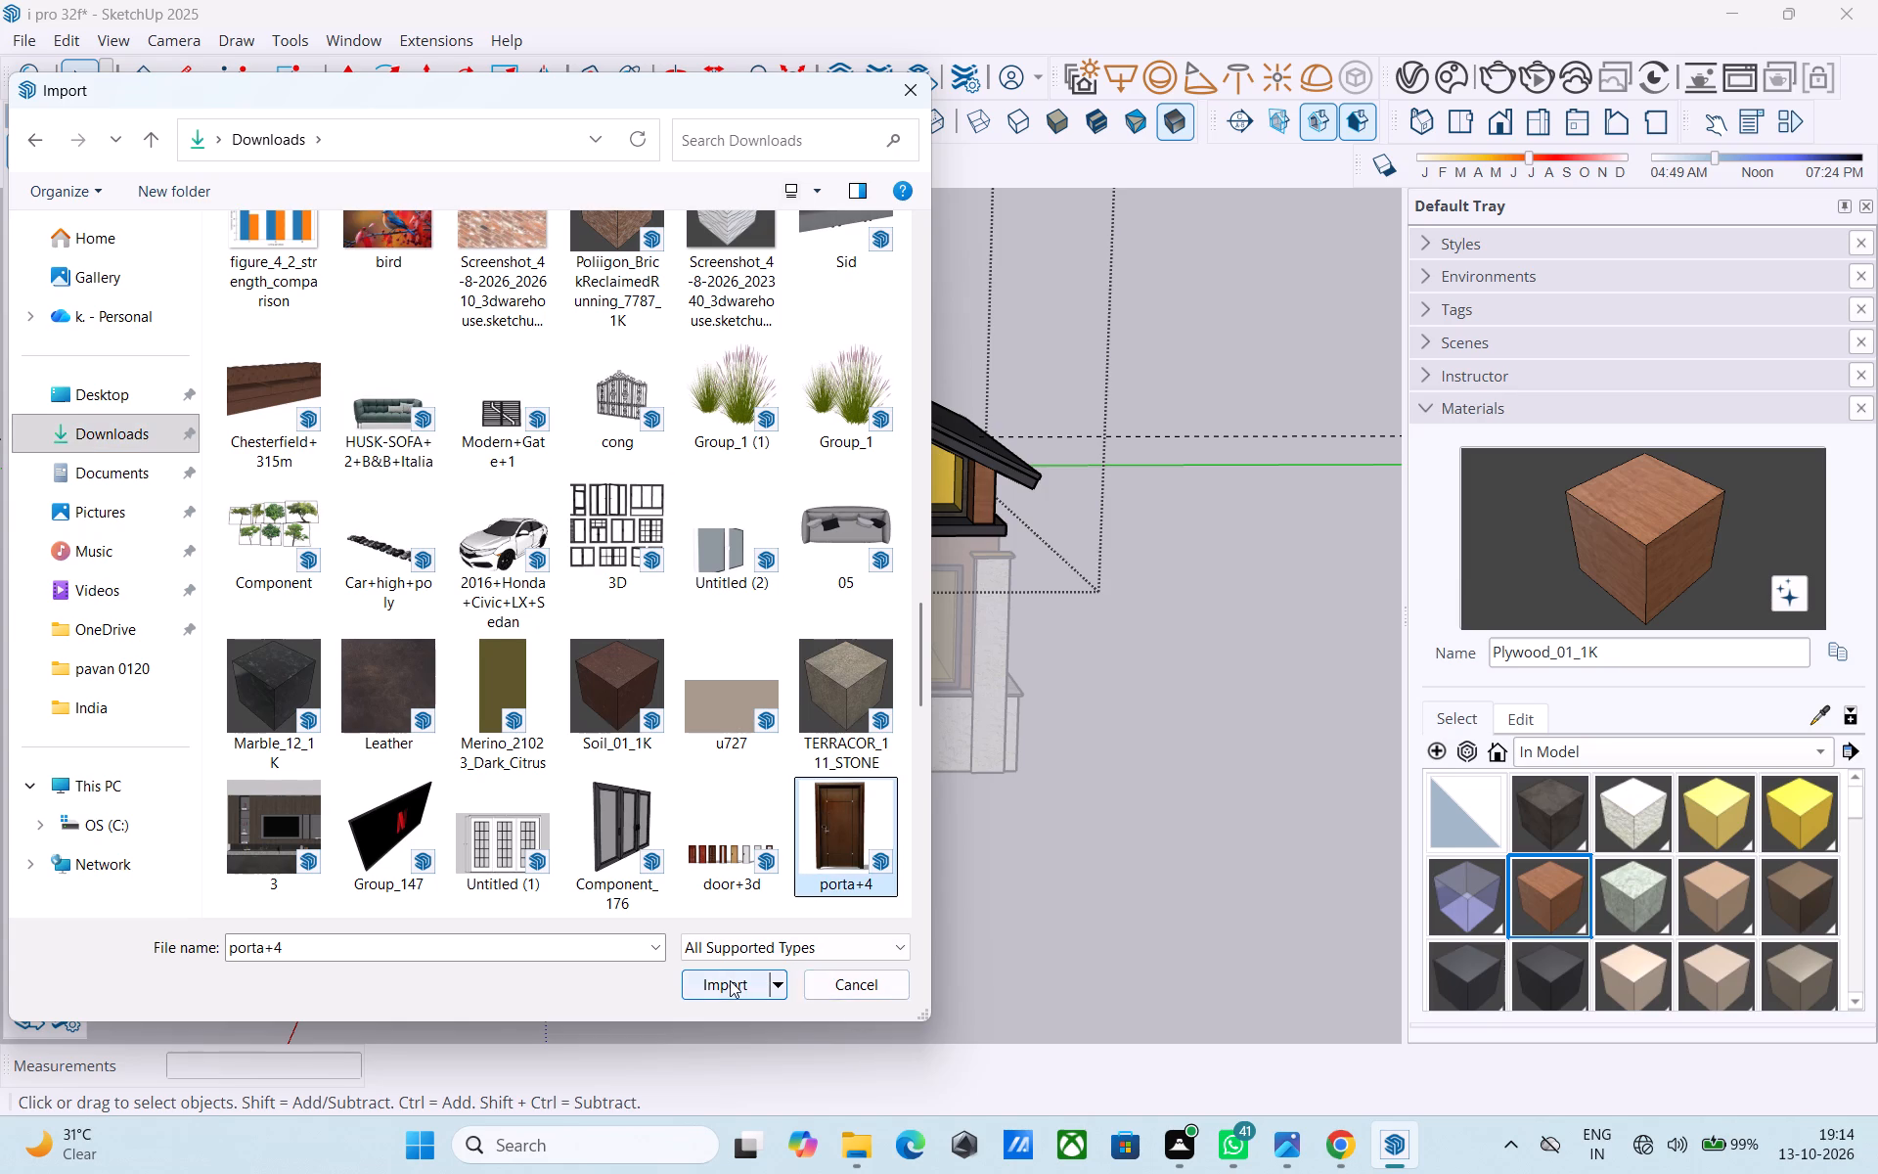
left_click(730, 980)
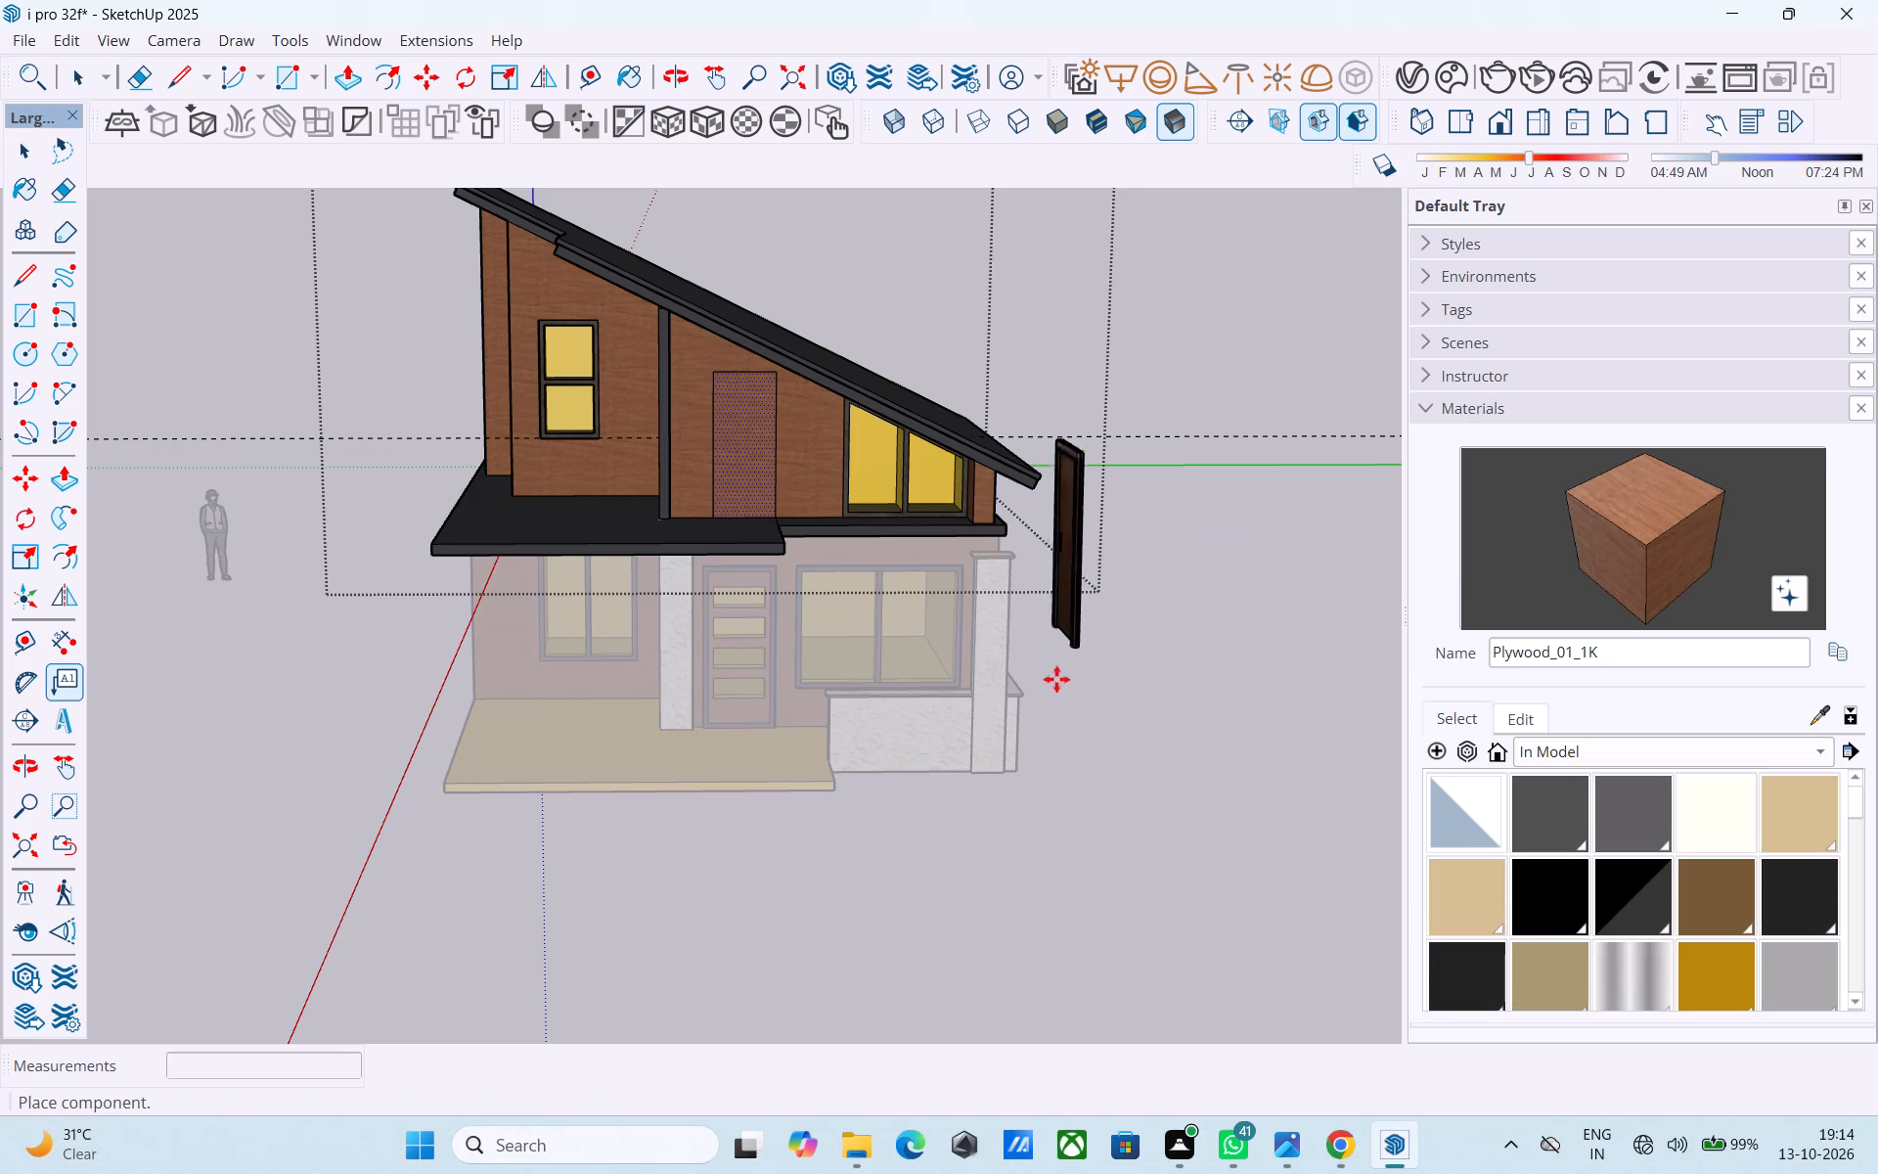
left_click(1072, 791)
key("space")
Push the upper-floor door face 6" into the front wall to form a recess for the door.
scroll(719, 493, "up", 4)
double_click(719, 491)
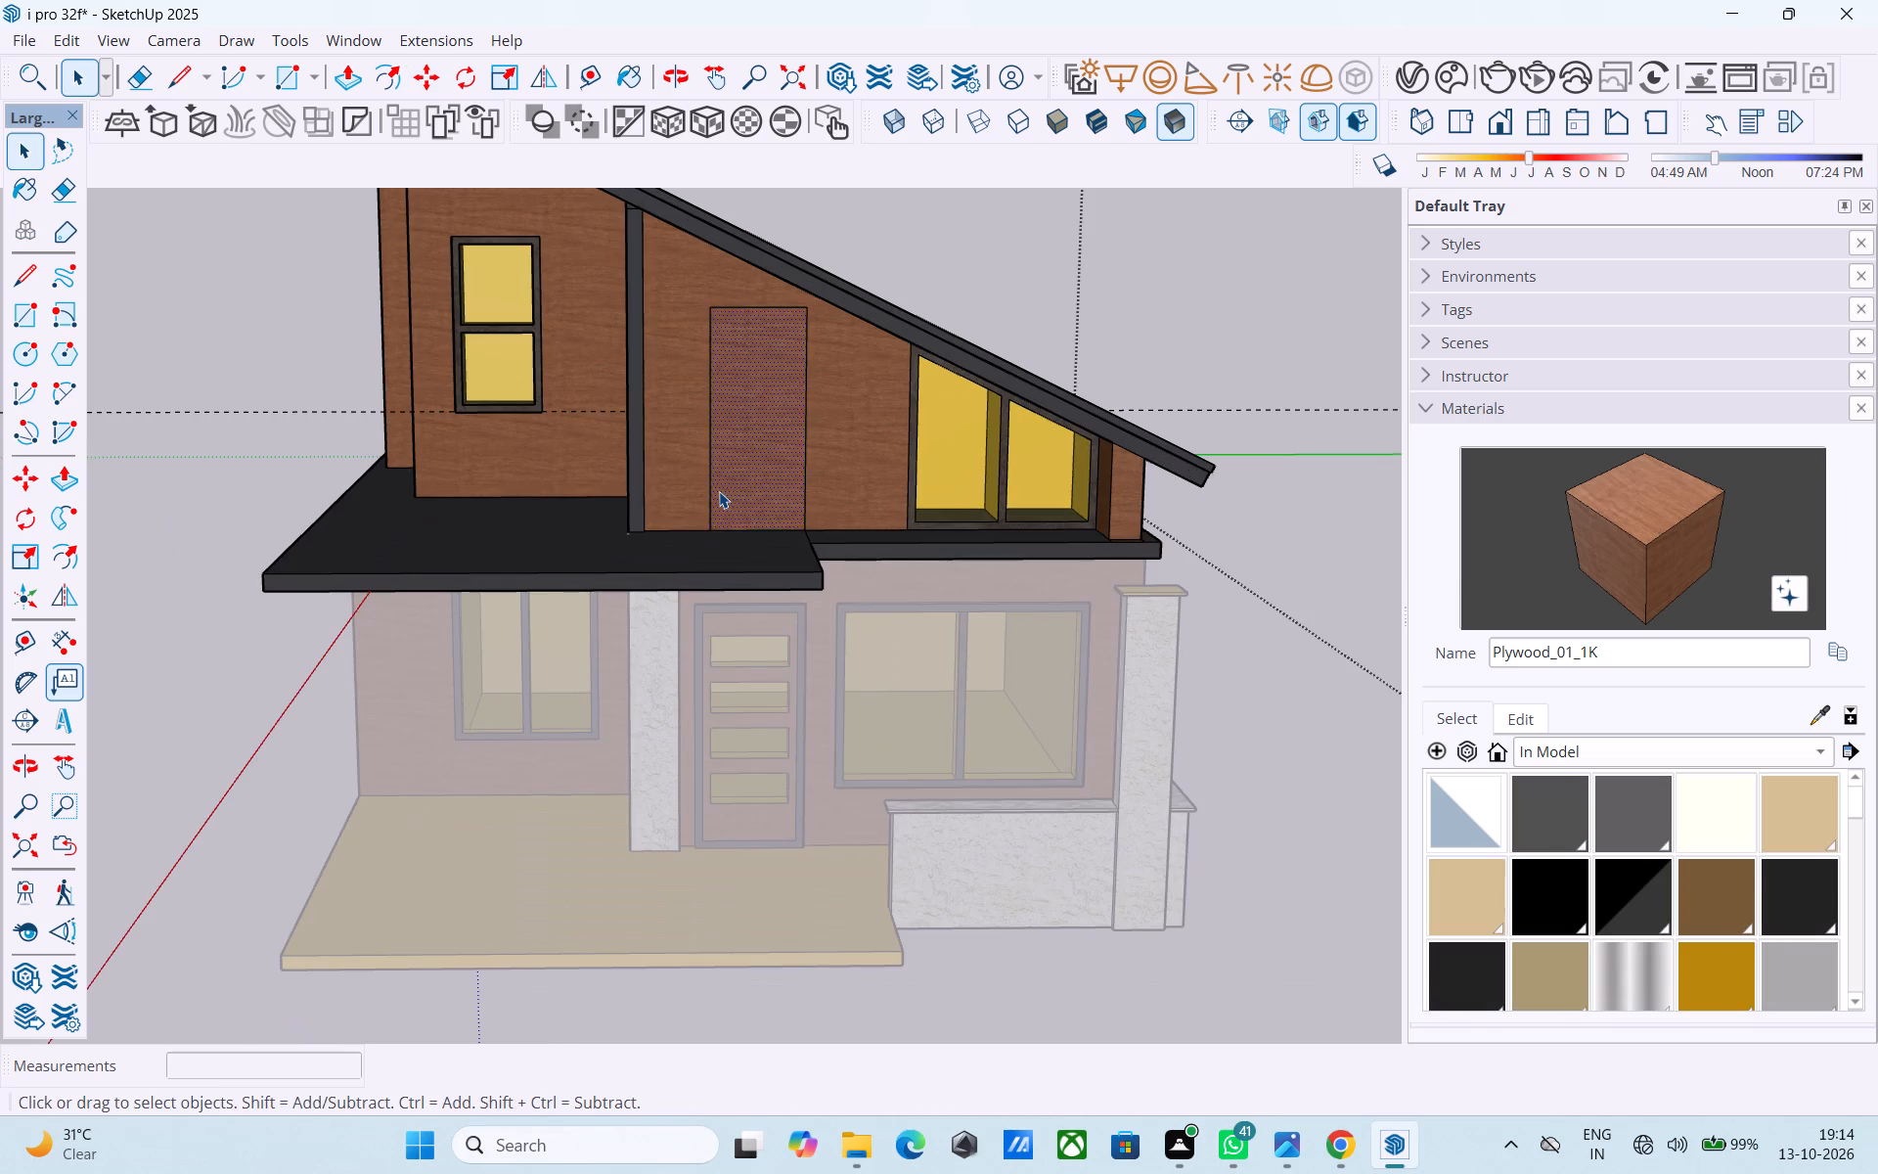
scroll(733, 476, "up", 4)
left_click(741, 458)
key("p")
left_click(747, 456)
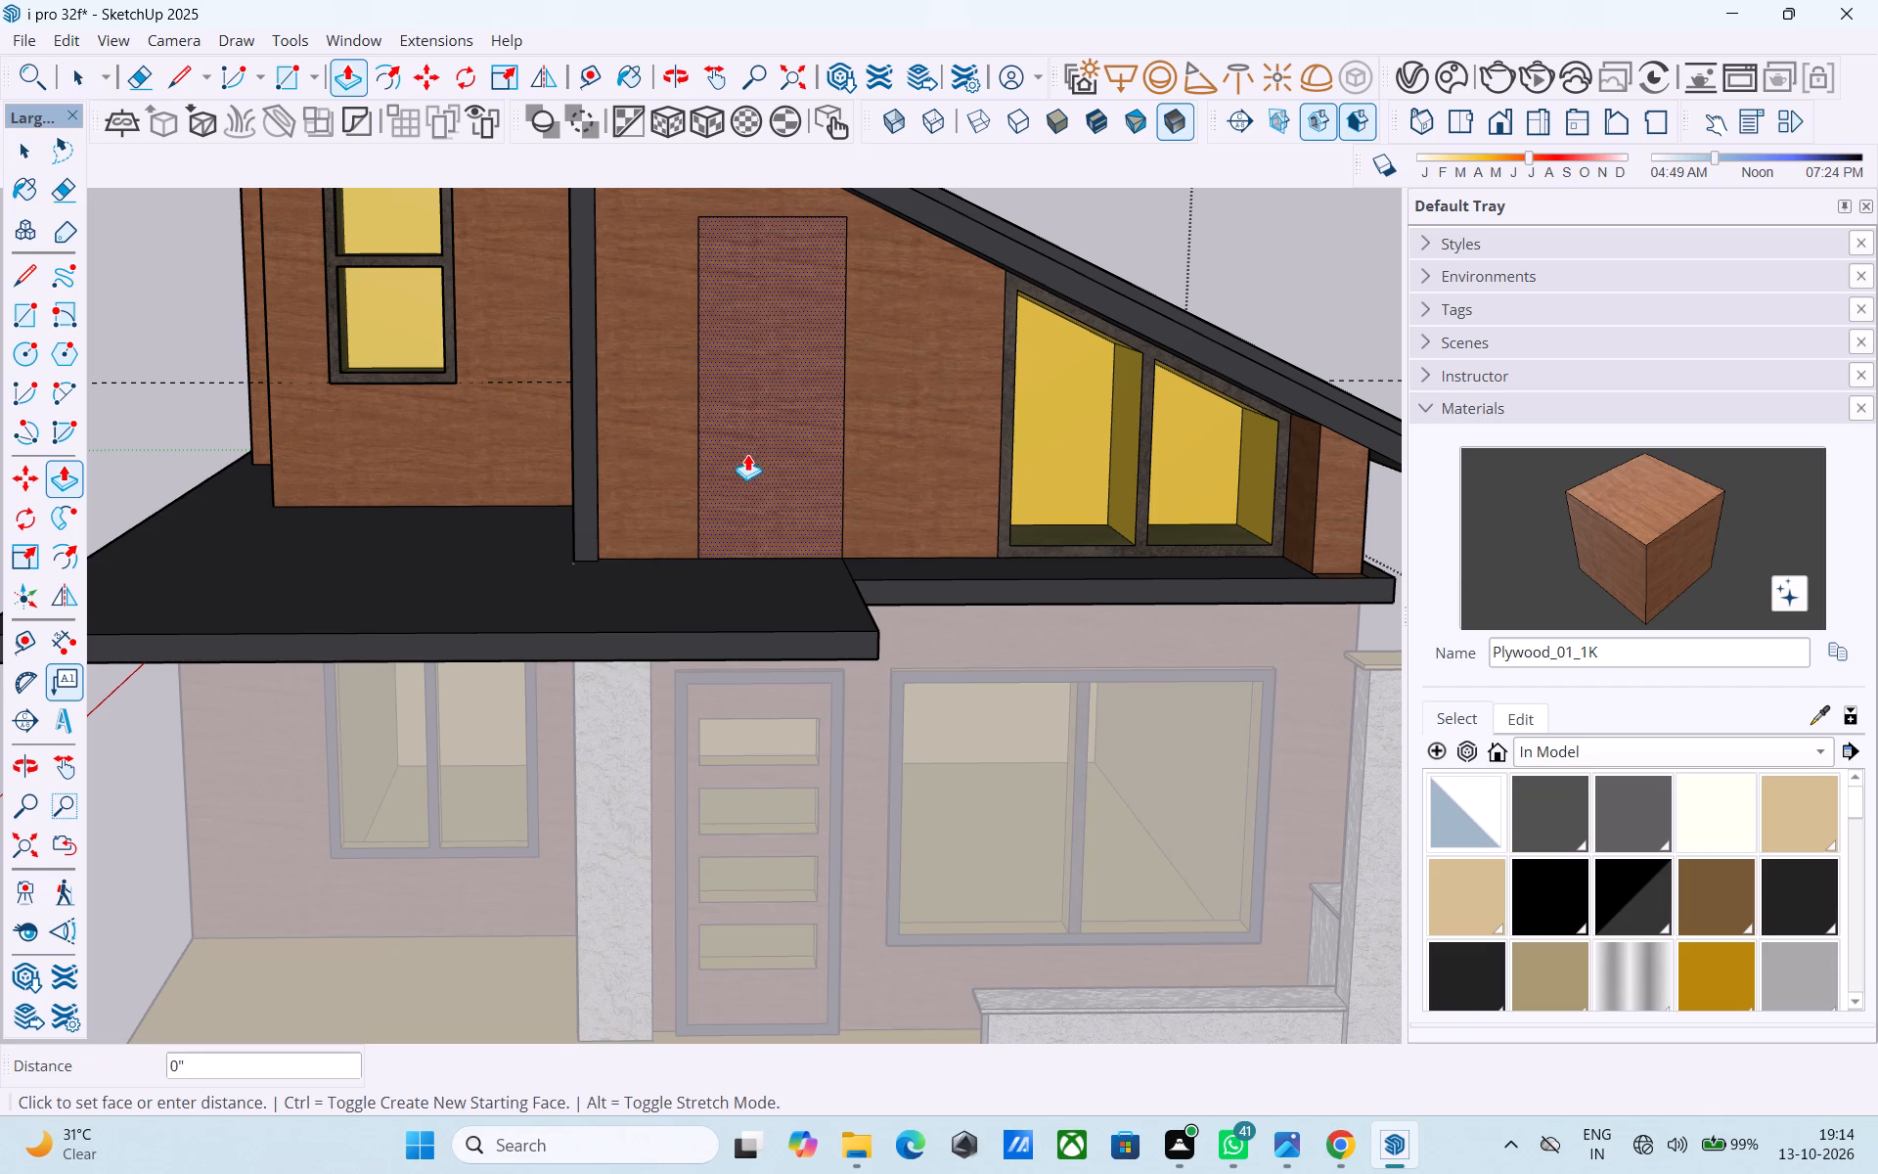
left_click(742, 441)
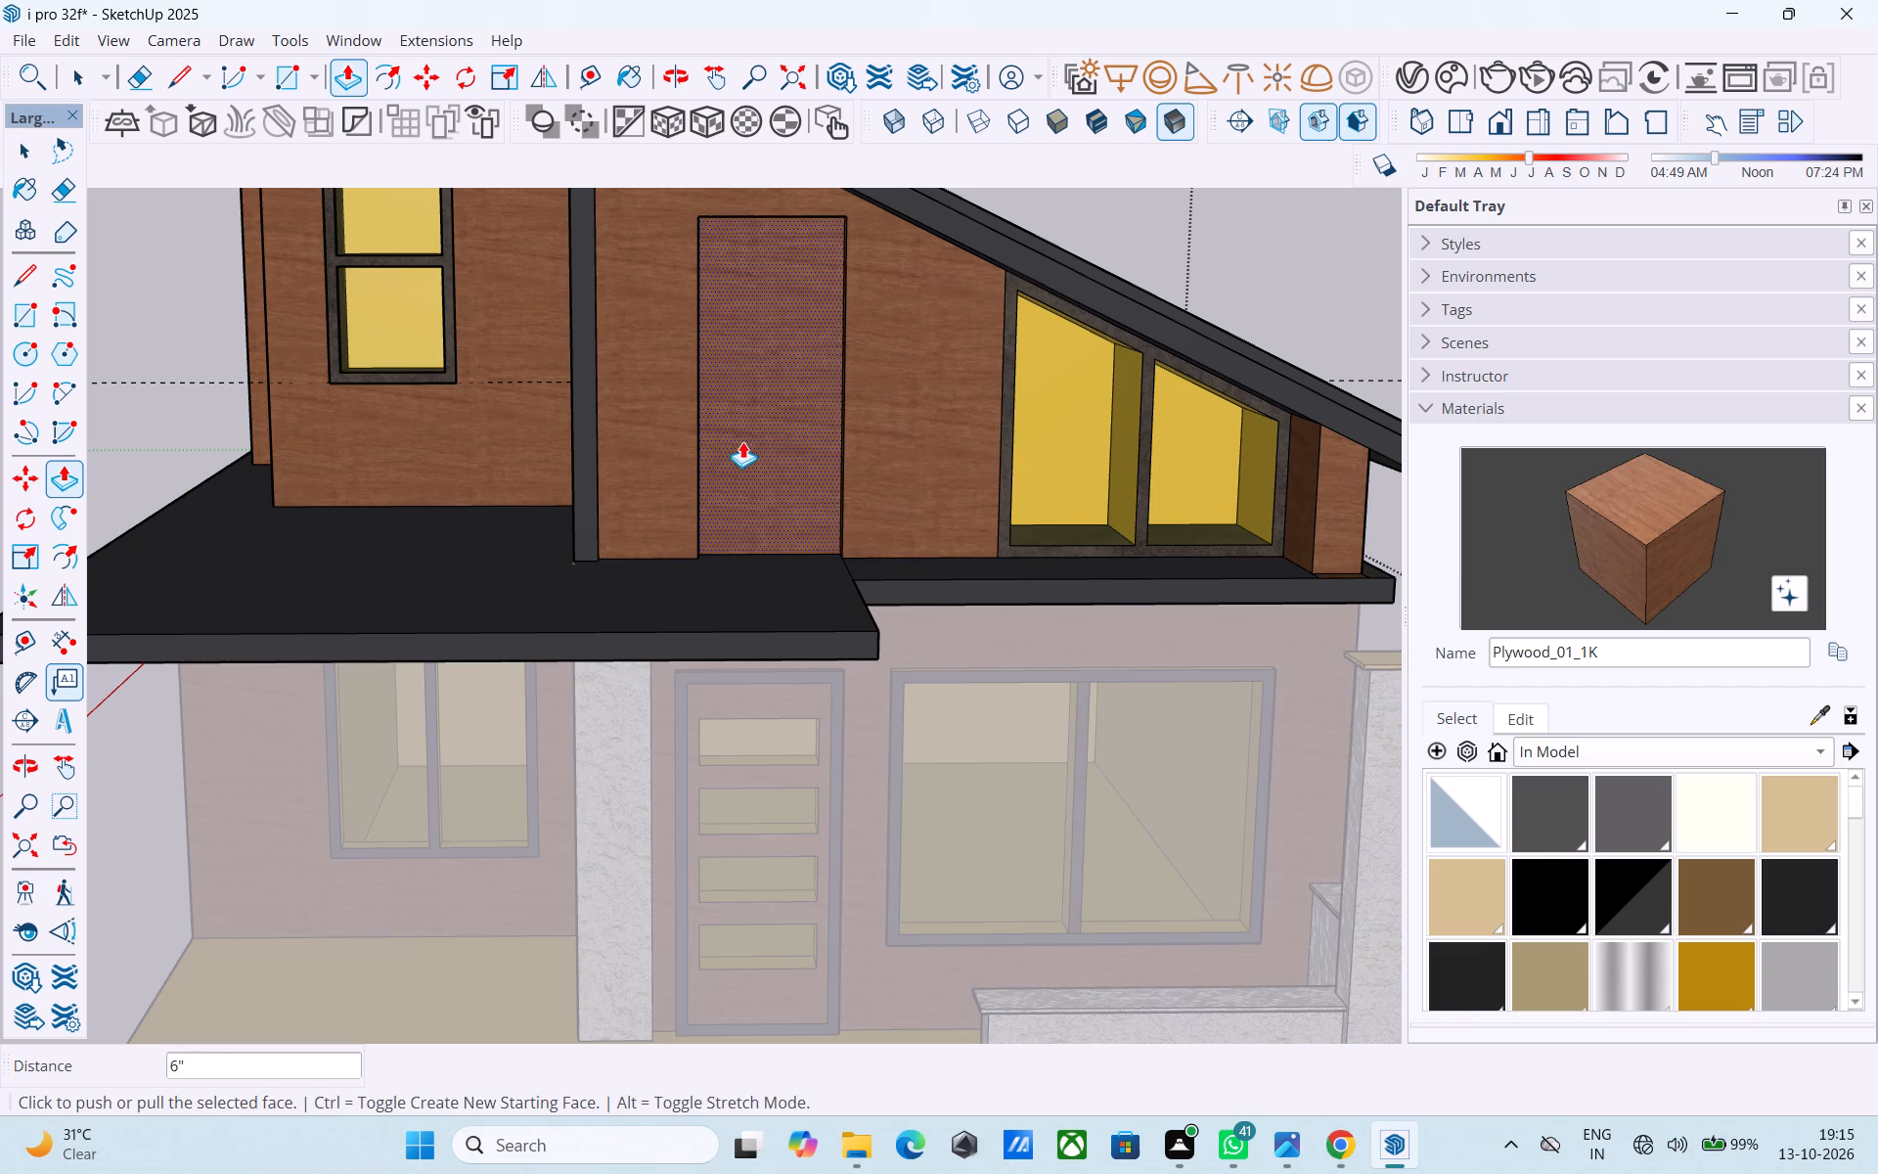
middle_click_drag(748, 444, 888, 531)
key("space")
Rotate the imported door 90 degrees about the vertical axis so it faces the same way as the front wall.
scroll(870, 512, "down", 16)
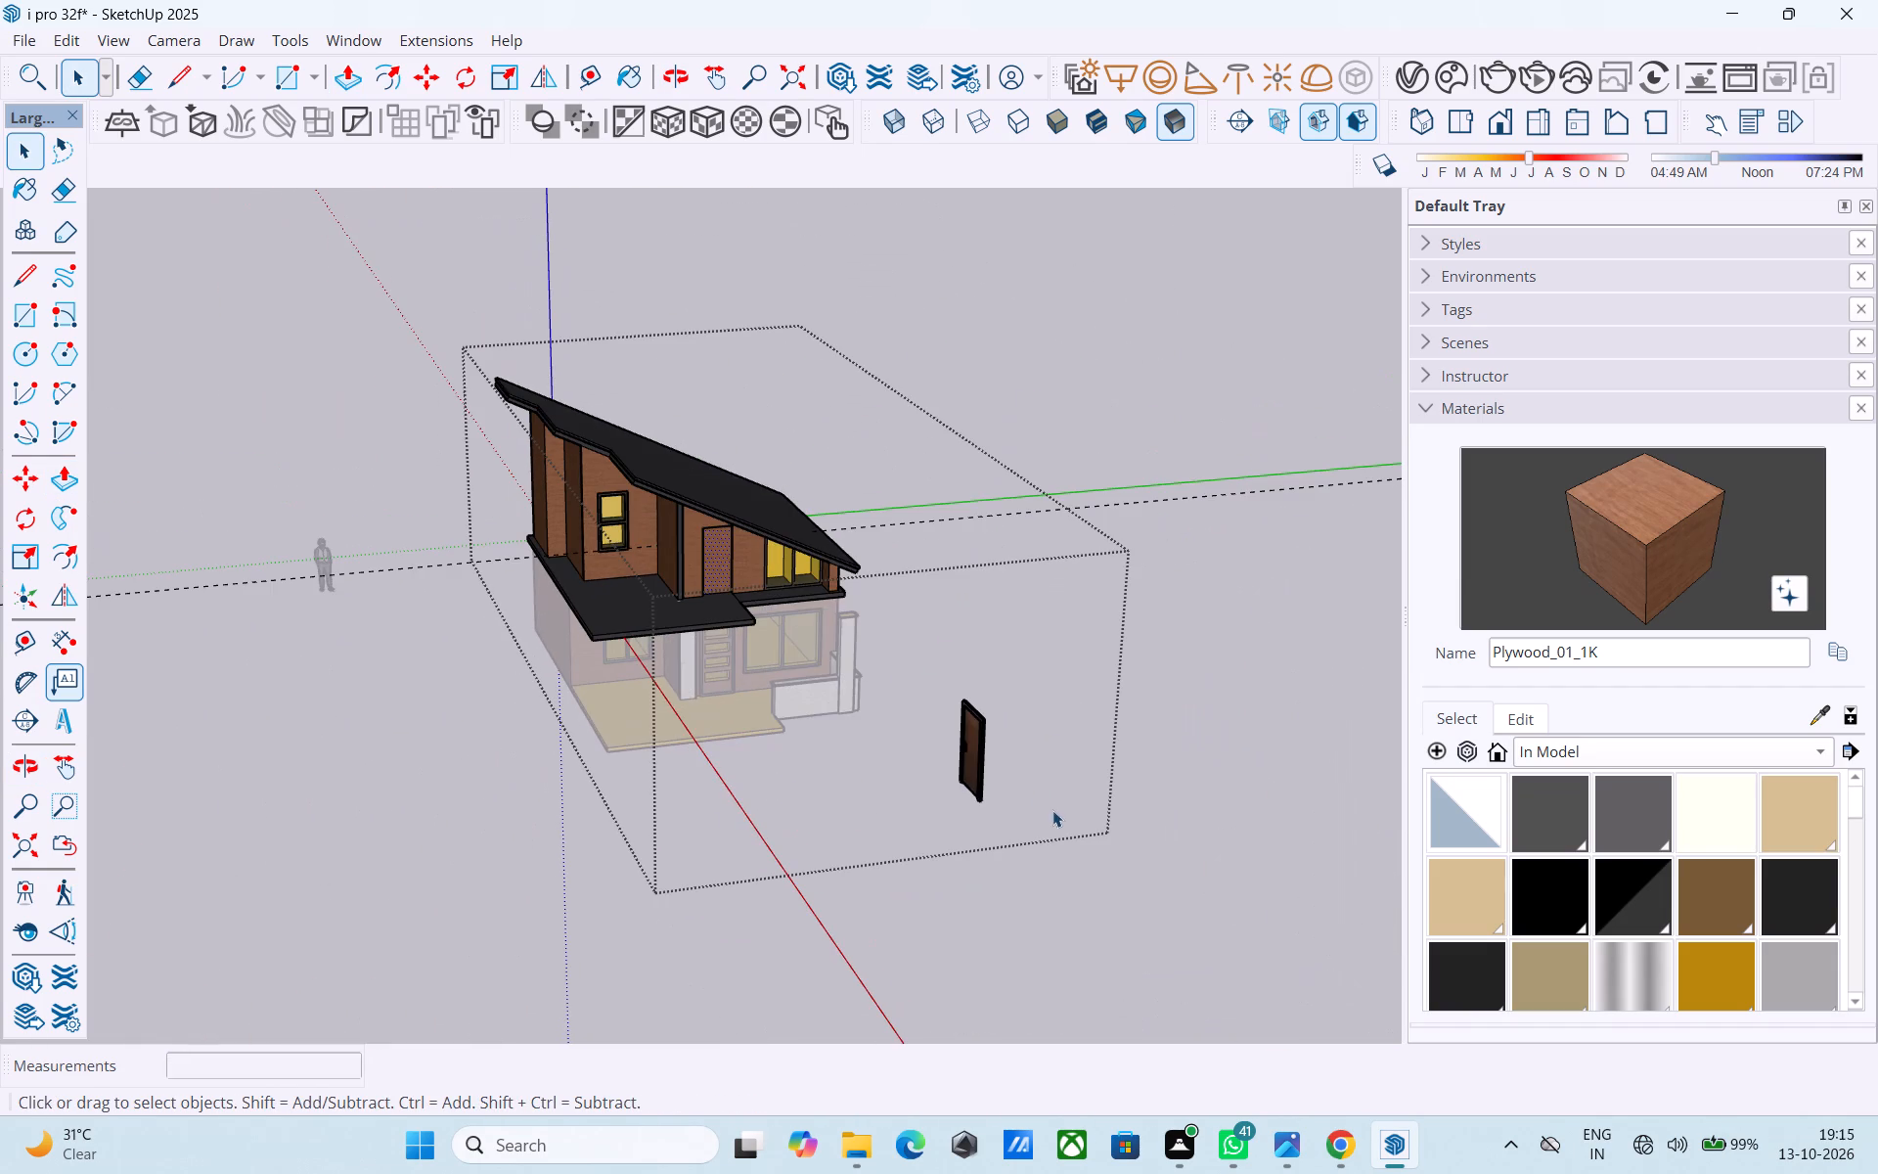
left_click(976, 746)
middle_click_drag(992, 767, 905, 709)
scroll(915, 741, "up", 9)
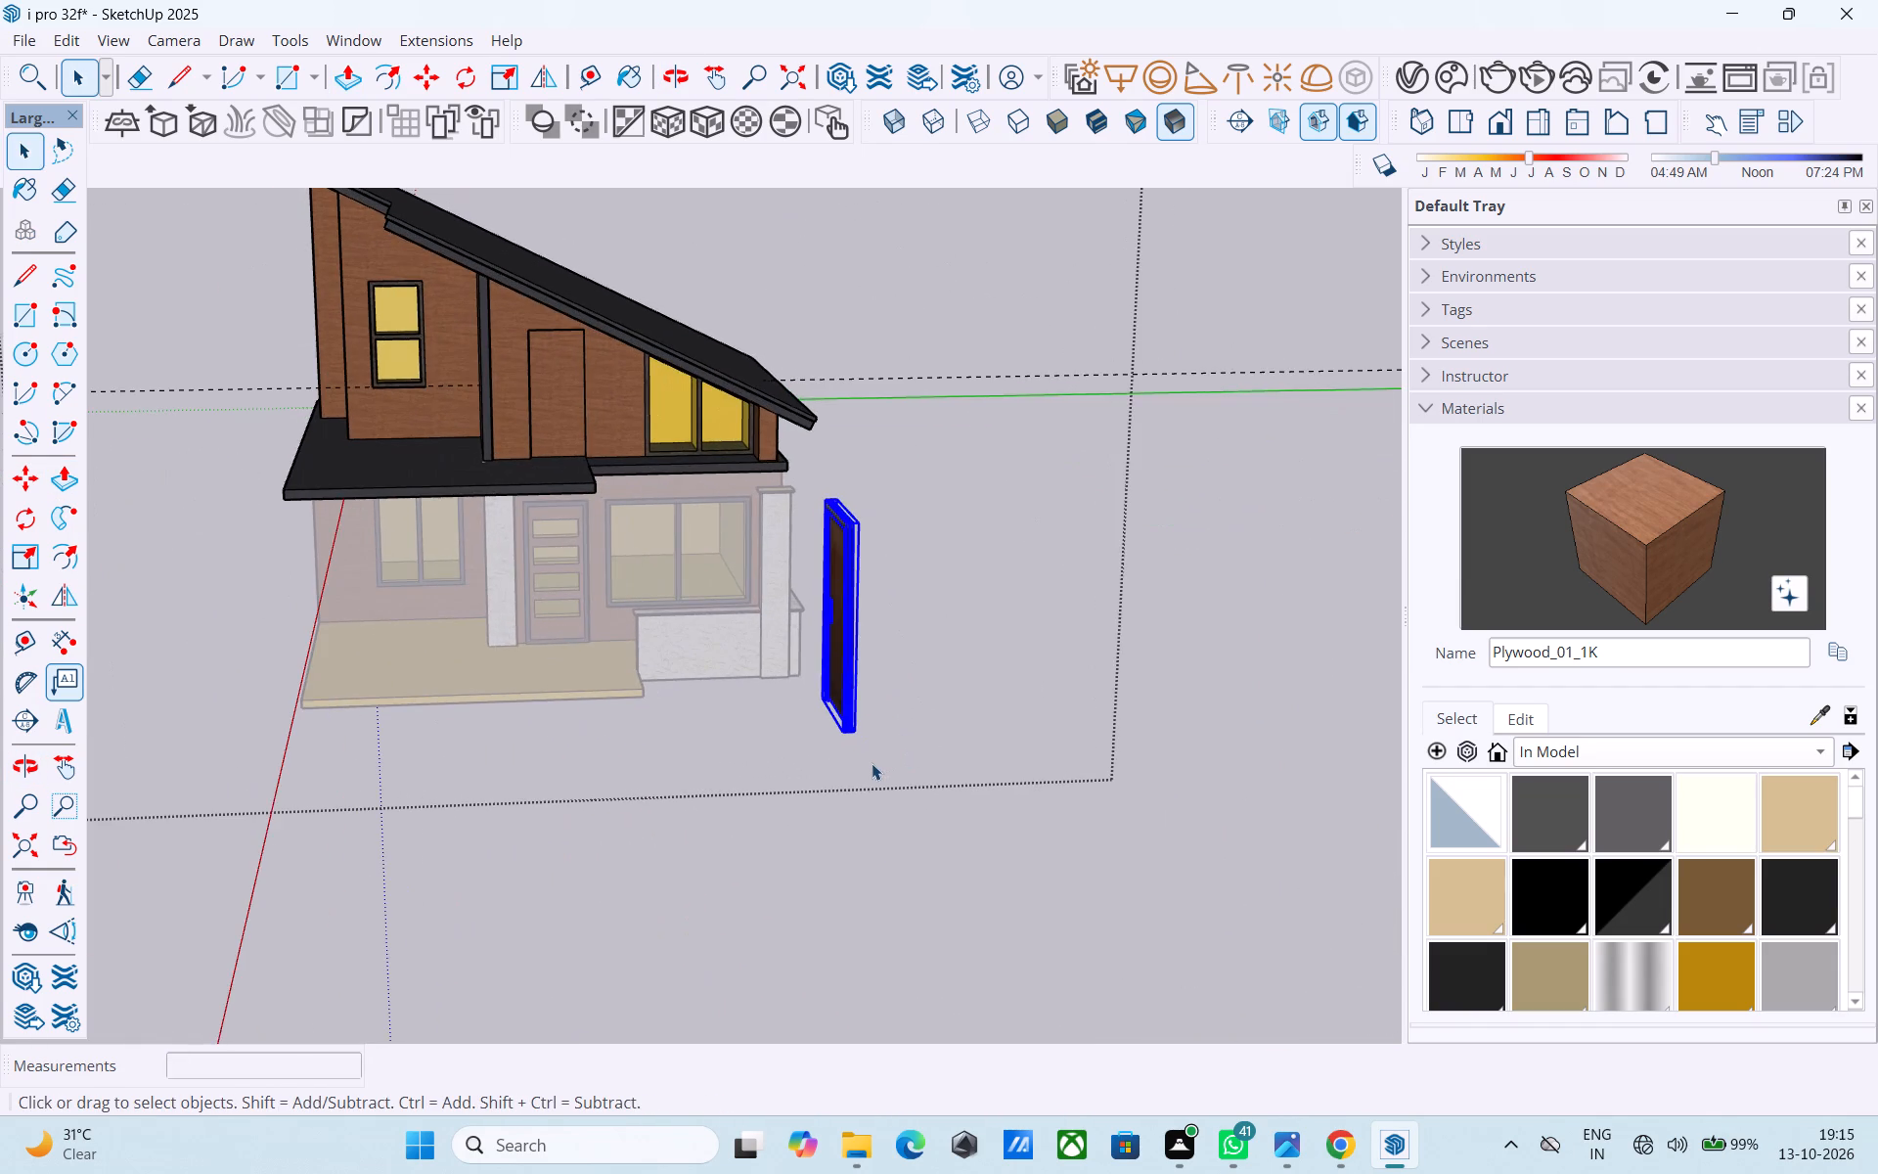
key("q")
scroll(872, 763, "up", 4)
middle_click_drag(872, 763, 827, 803)
left_click(498, 968)
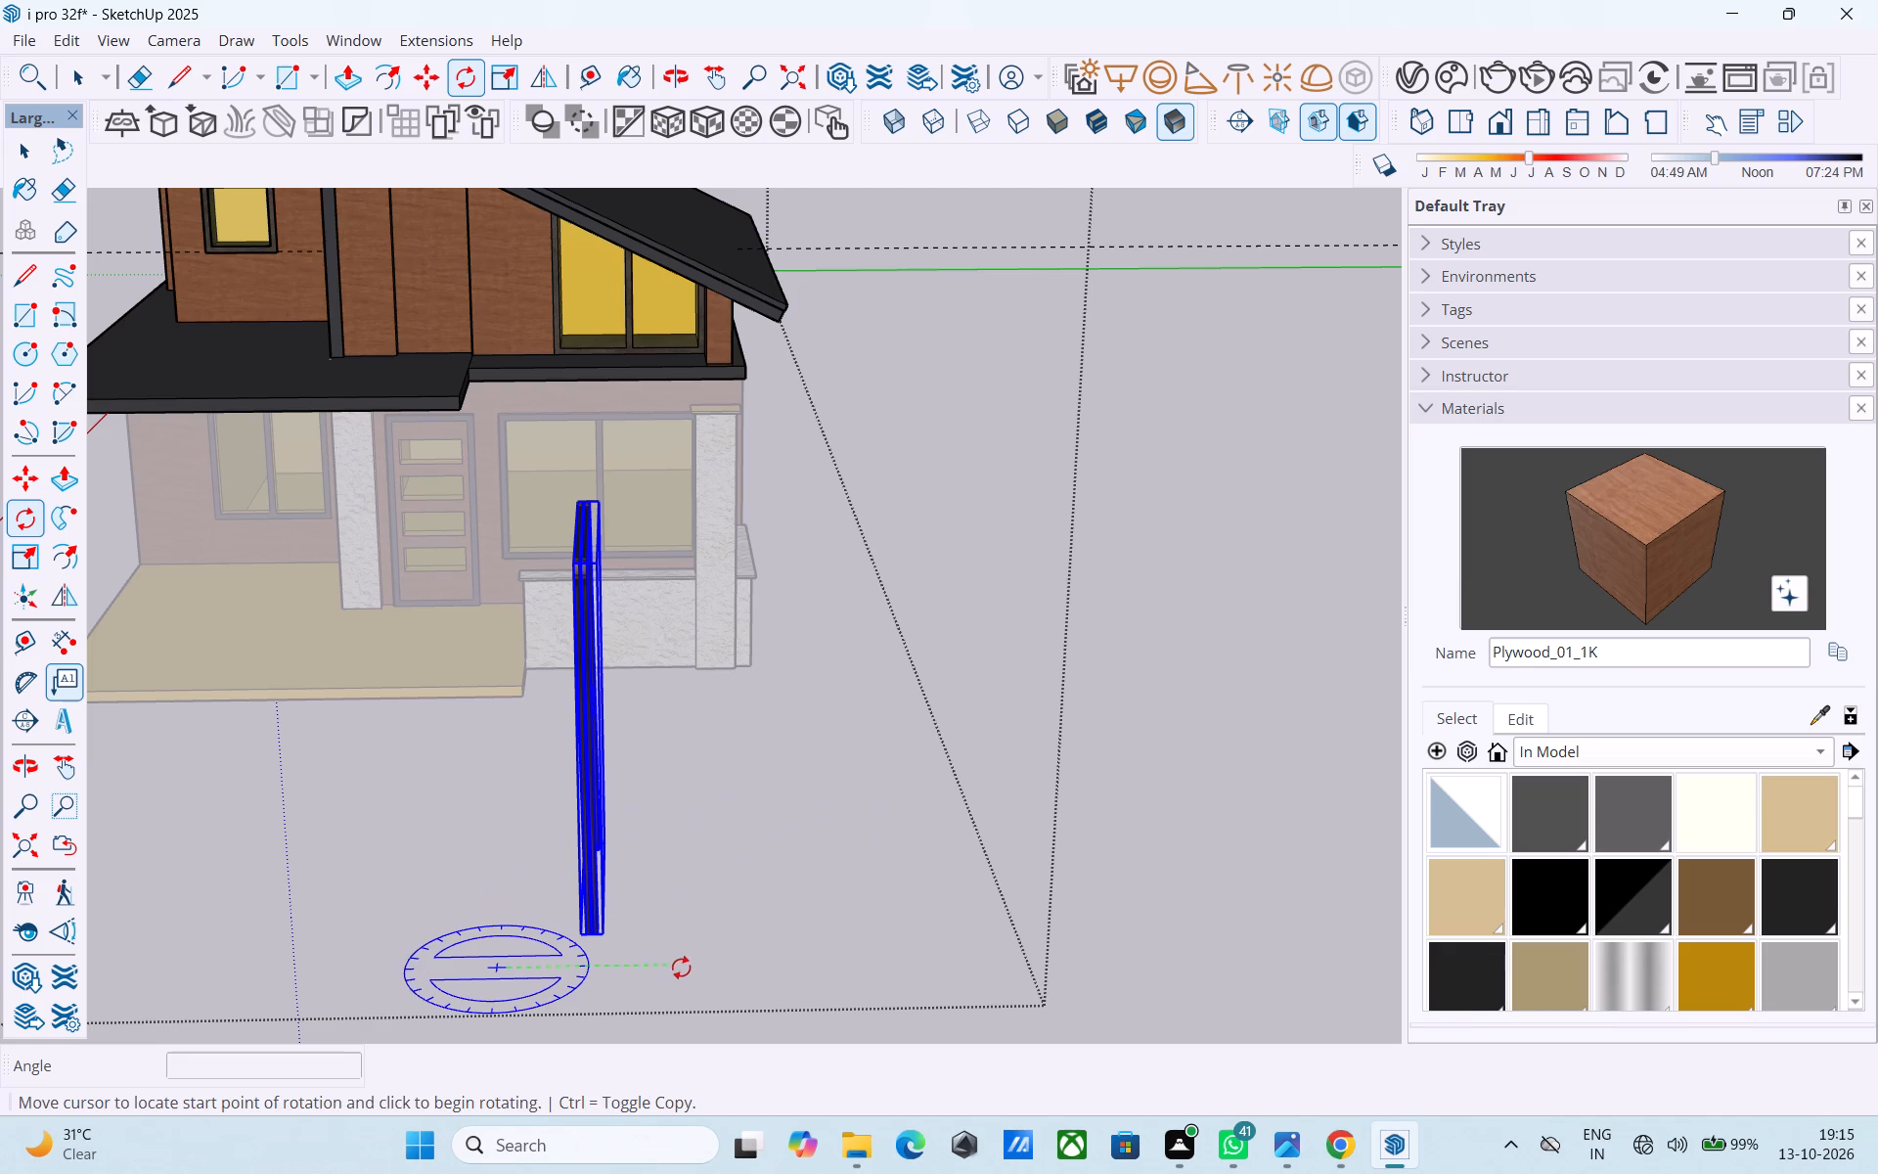
left_click(687, 970)
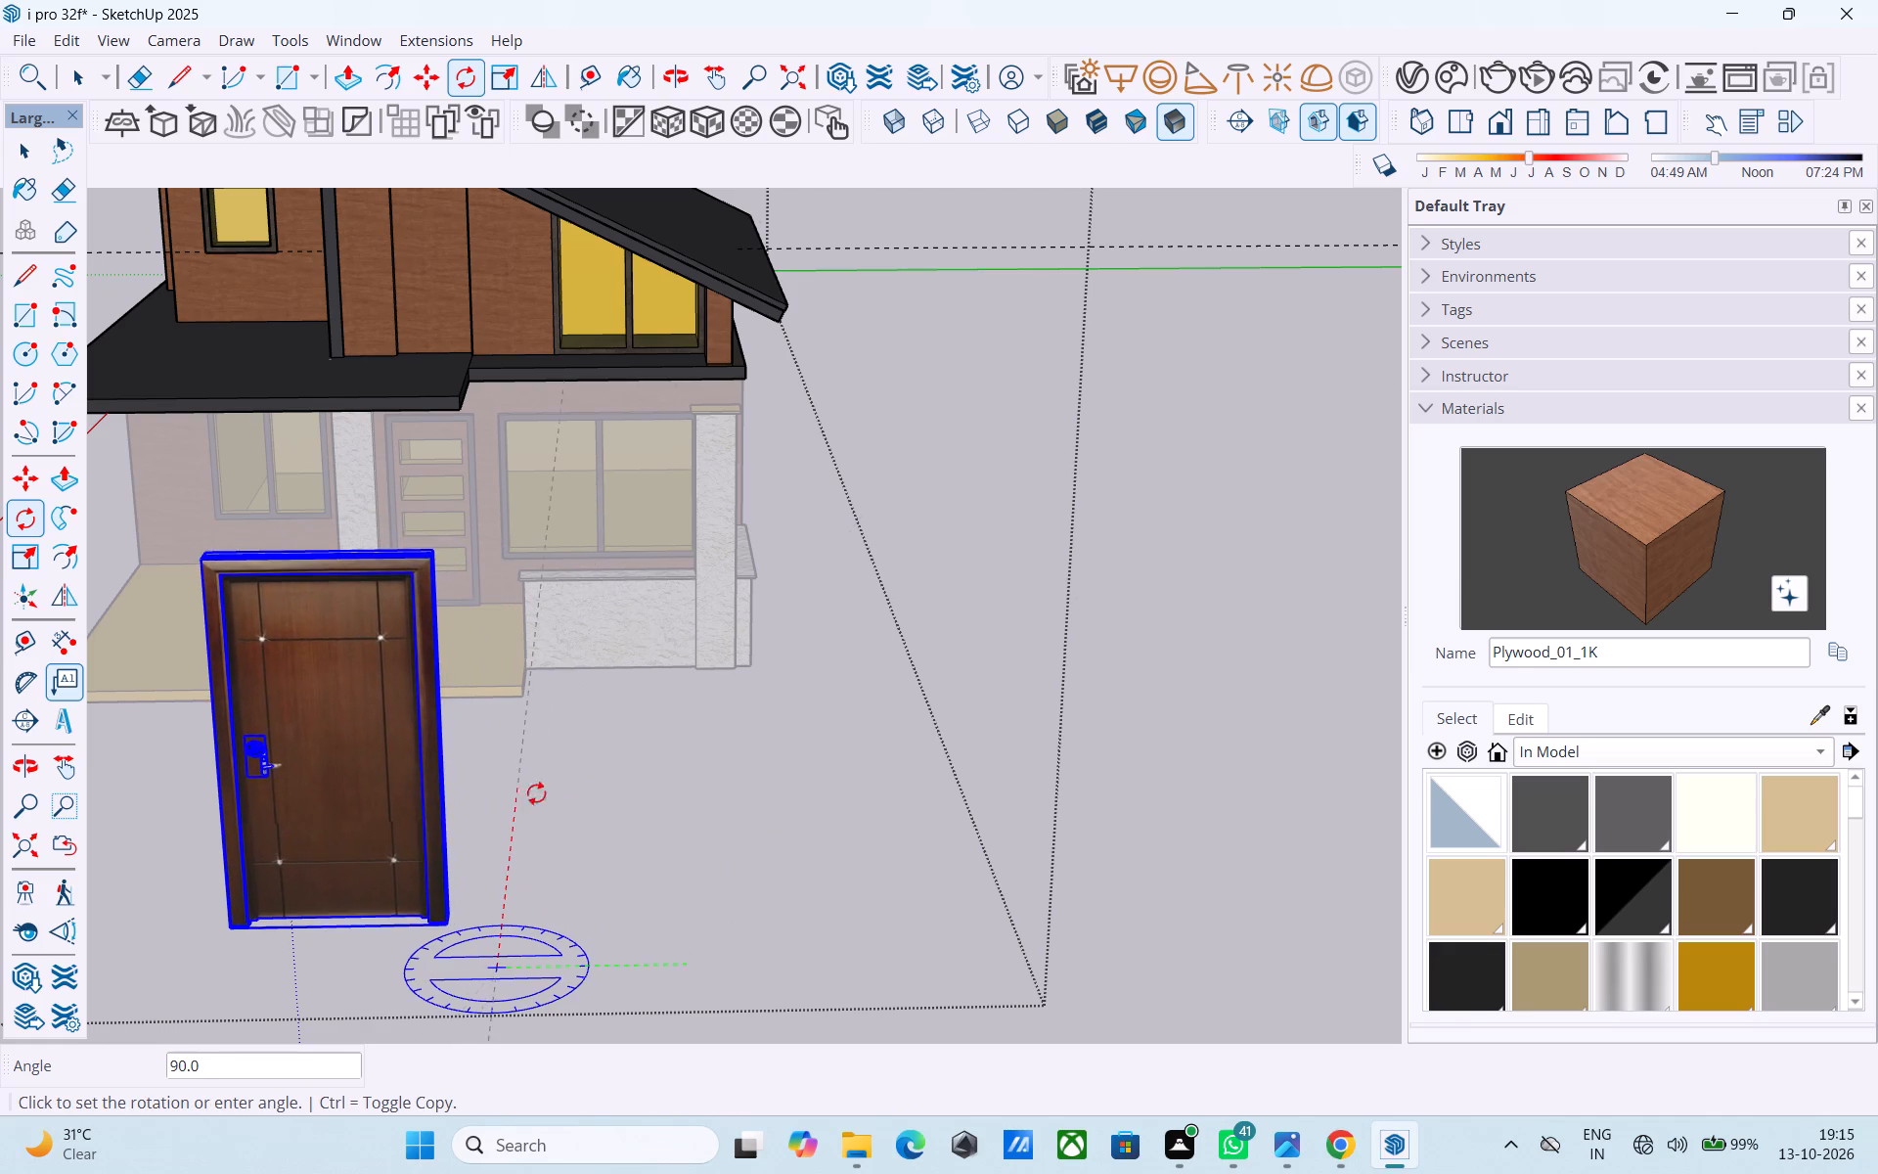
left_click(485, 995)
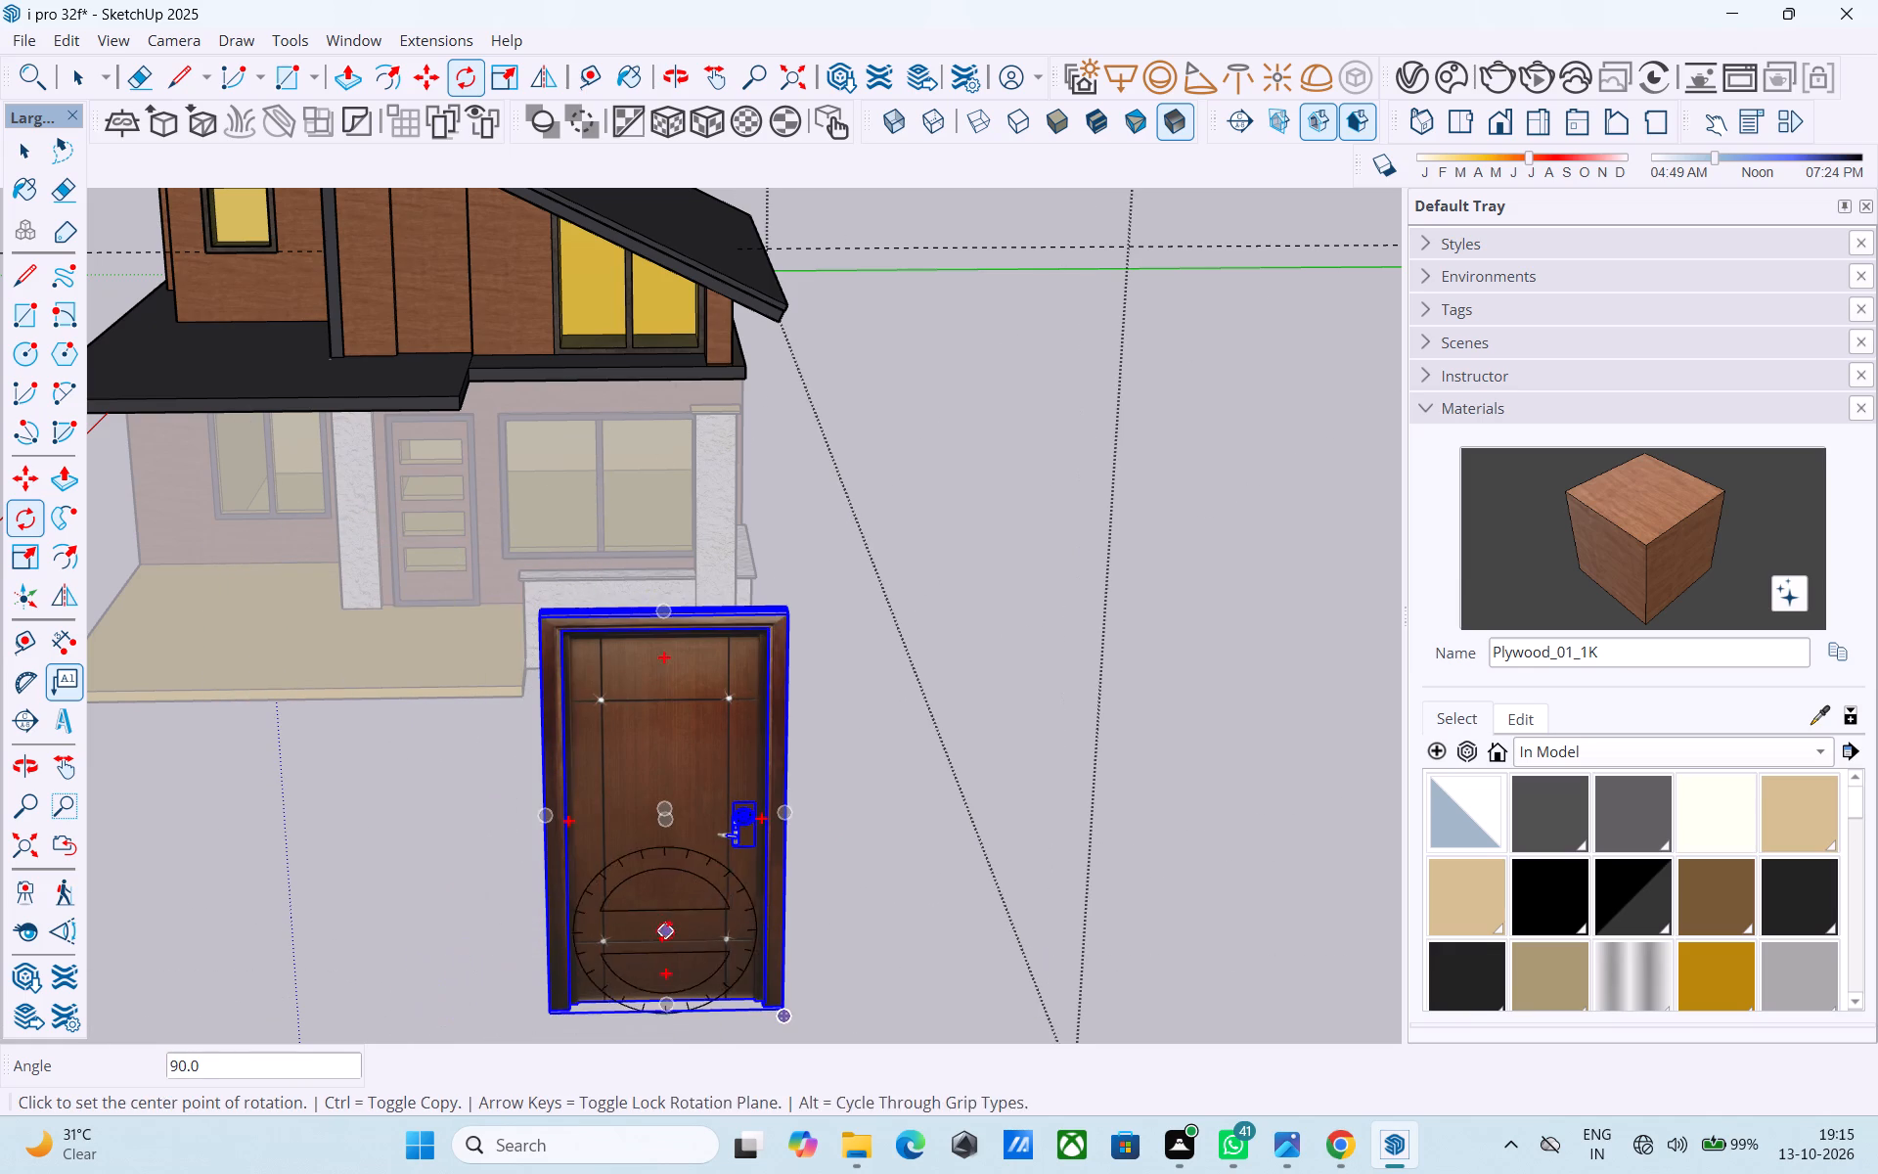
key("space")
Scale the imported door's width to about 0.78 and reduce its height.
left_click(665, 931)
scroll(669, 926, "down", 5)
key("s")
scroll(615, 874, "up", 9)
middle_click_drag(545, 854, 677, 835)
scroll(590, 848, "up", 2)
left_click_drag(563, 855, 687, 827)
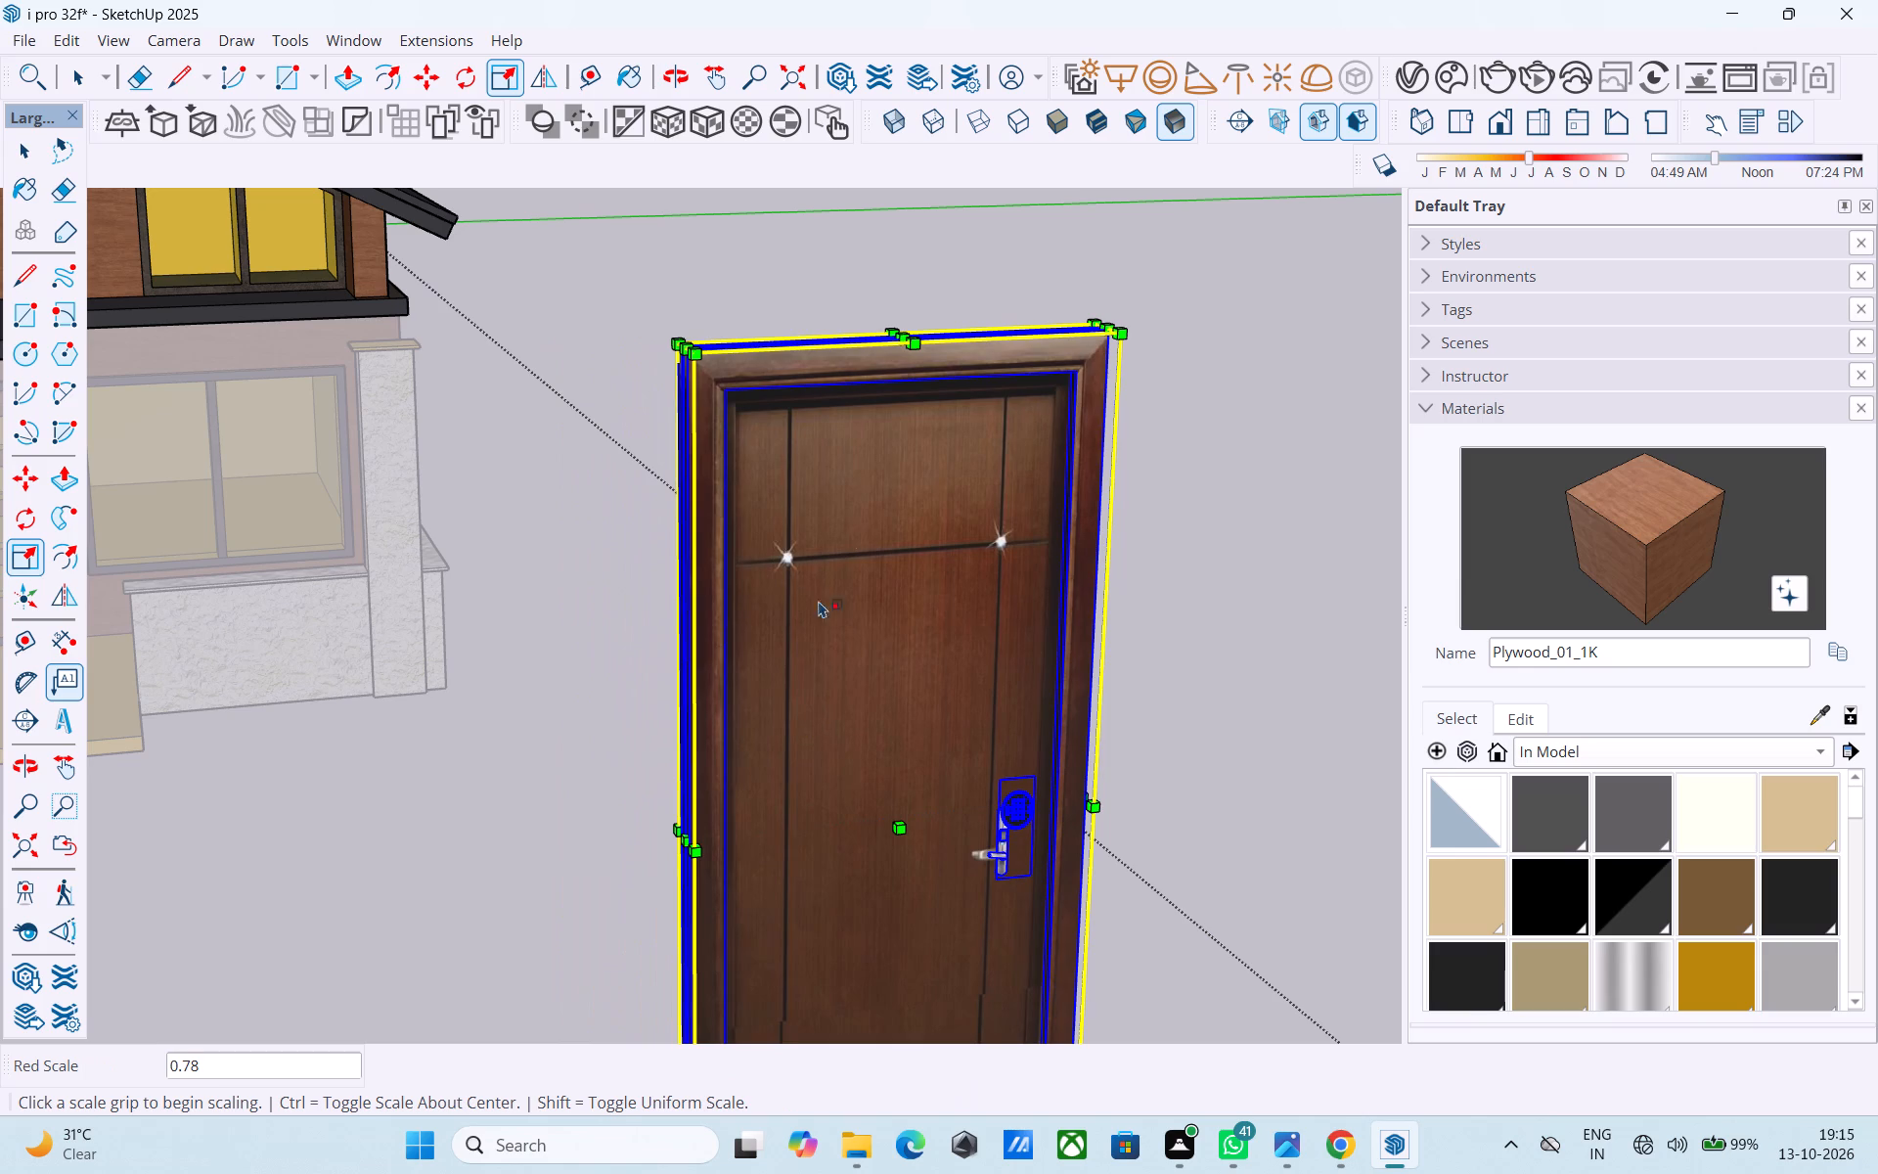
left_click_drag(896, 344, 904, 566)
scroll(877, 519, "down", 8)
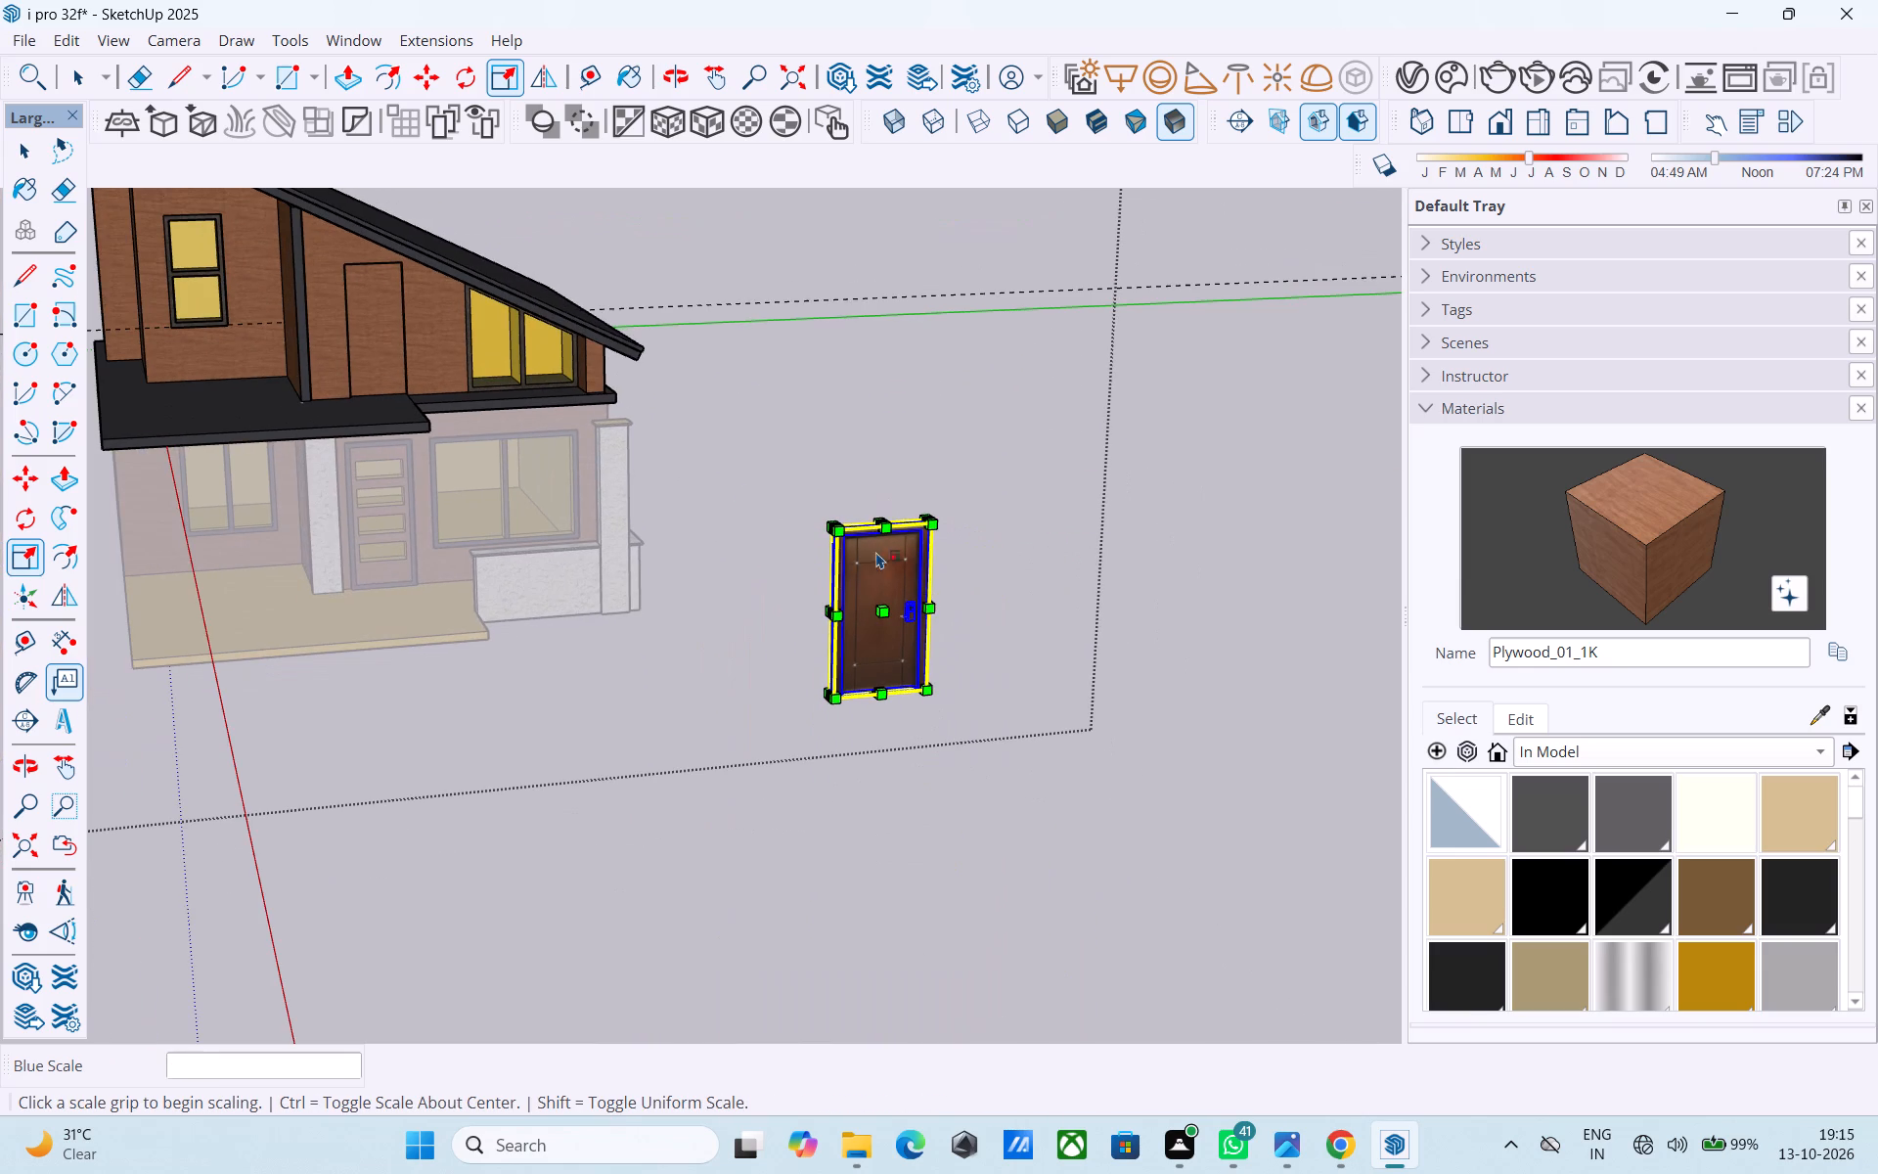
Move the imported door by its lower corner into the upper-floor recess, aligning it with the opening's bottom corner.
key("m")
scroll(830, 673, "up", 8)
middle_click_drag(863, 705, 1030, 738)
scroll(878, 756, "up", 6)
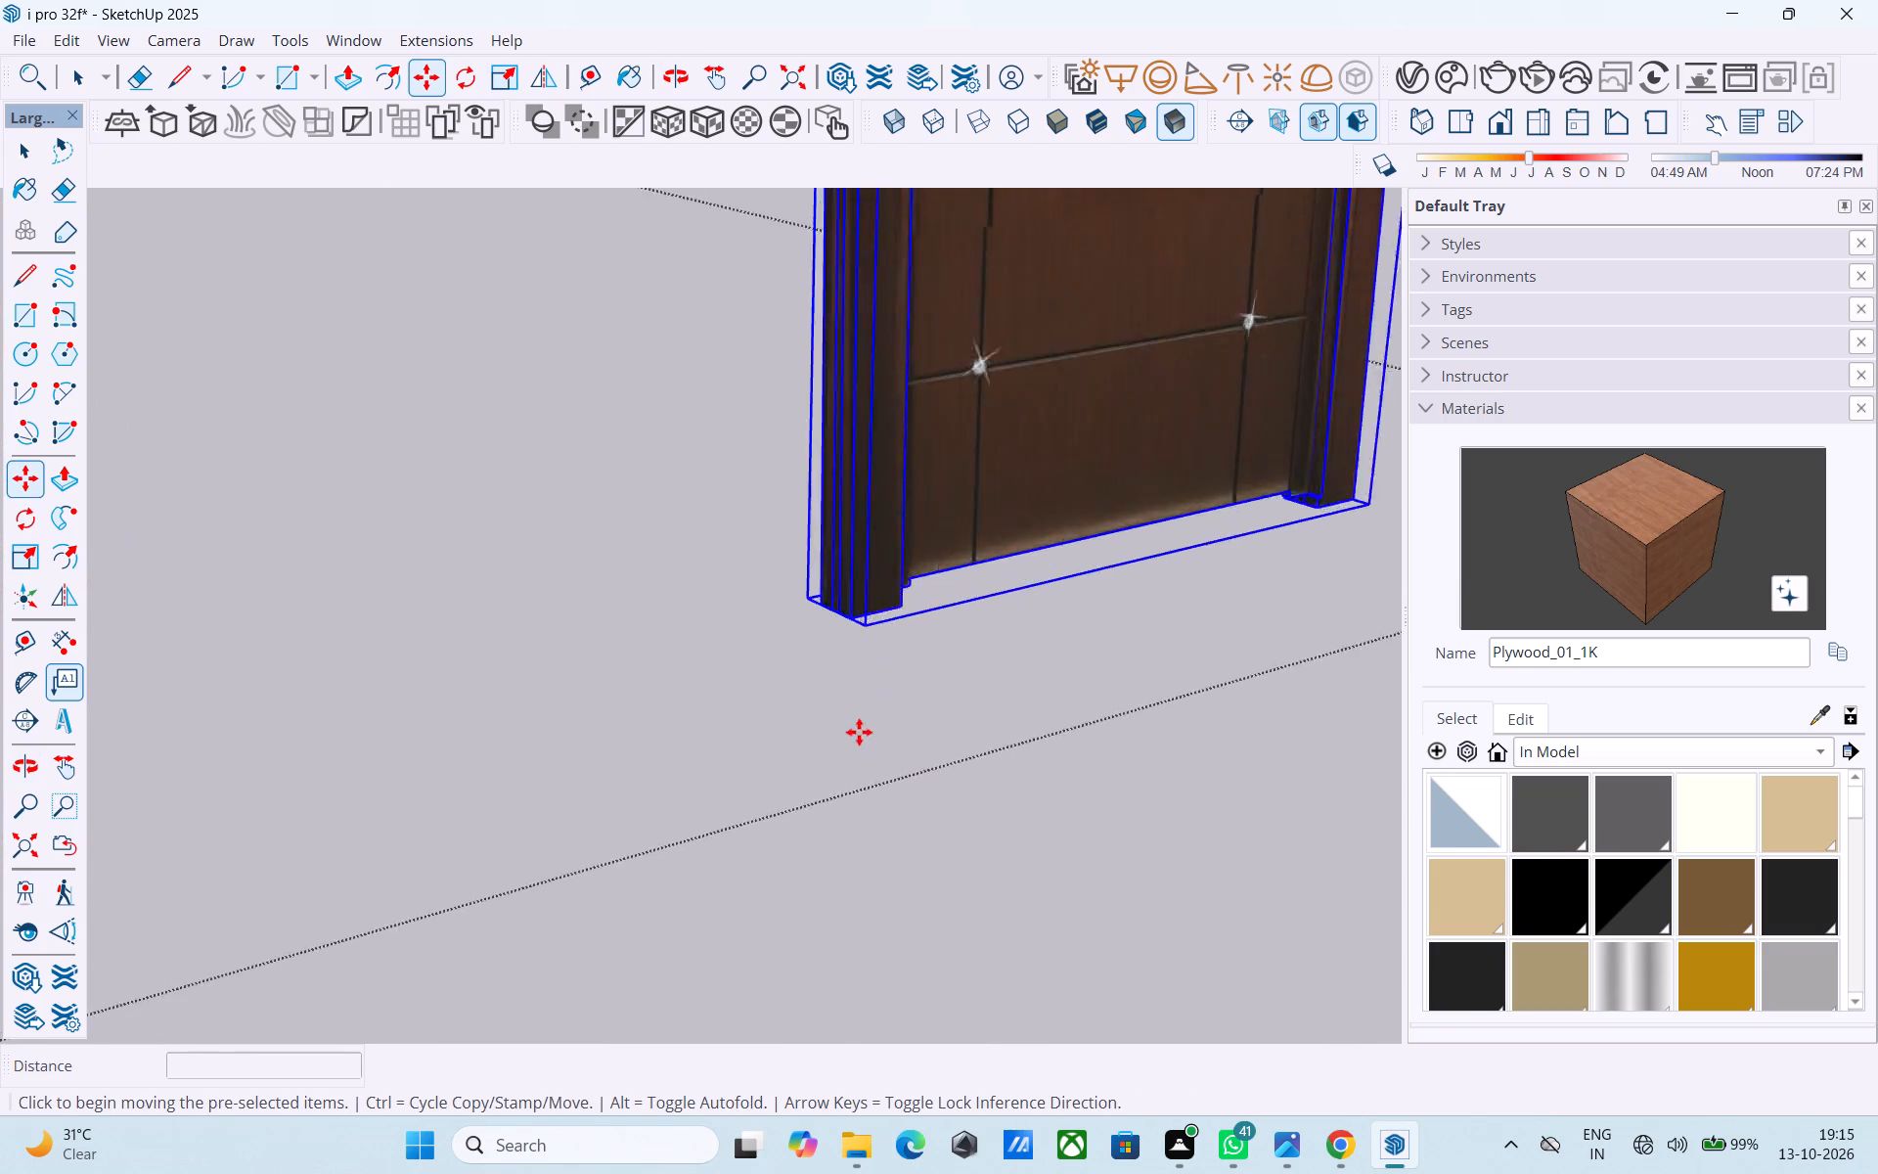
scroll(859, 732, "up", 2)
scroll(813, 579, "down", 2)
left_click(793, 498)
scroll(855, 547, "down", 7)
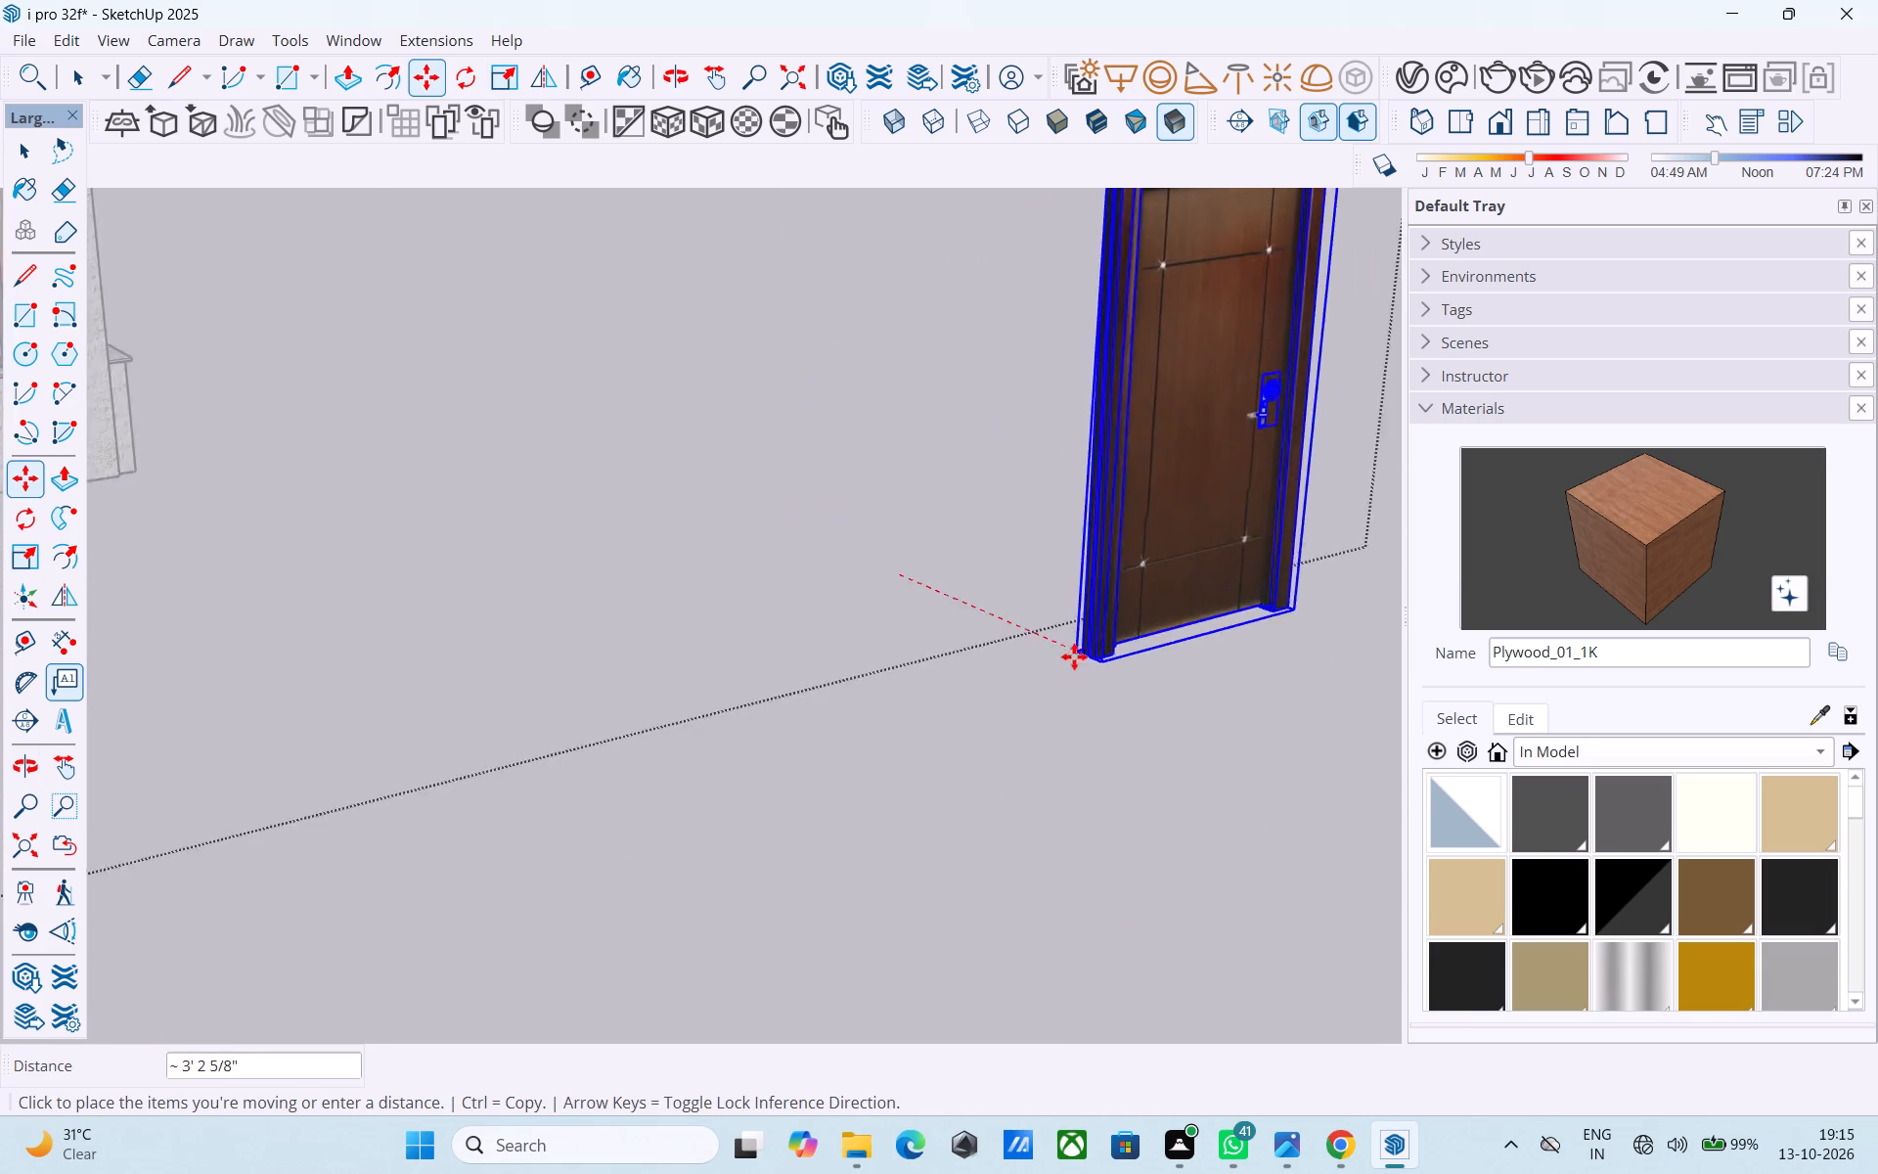
scroll(1074, 656, "down", 11)
middle_click_drag(311, 445, 568, 693, "shift")
scroll(473, 556, "up", 15)
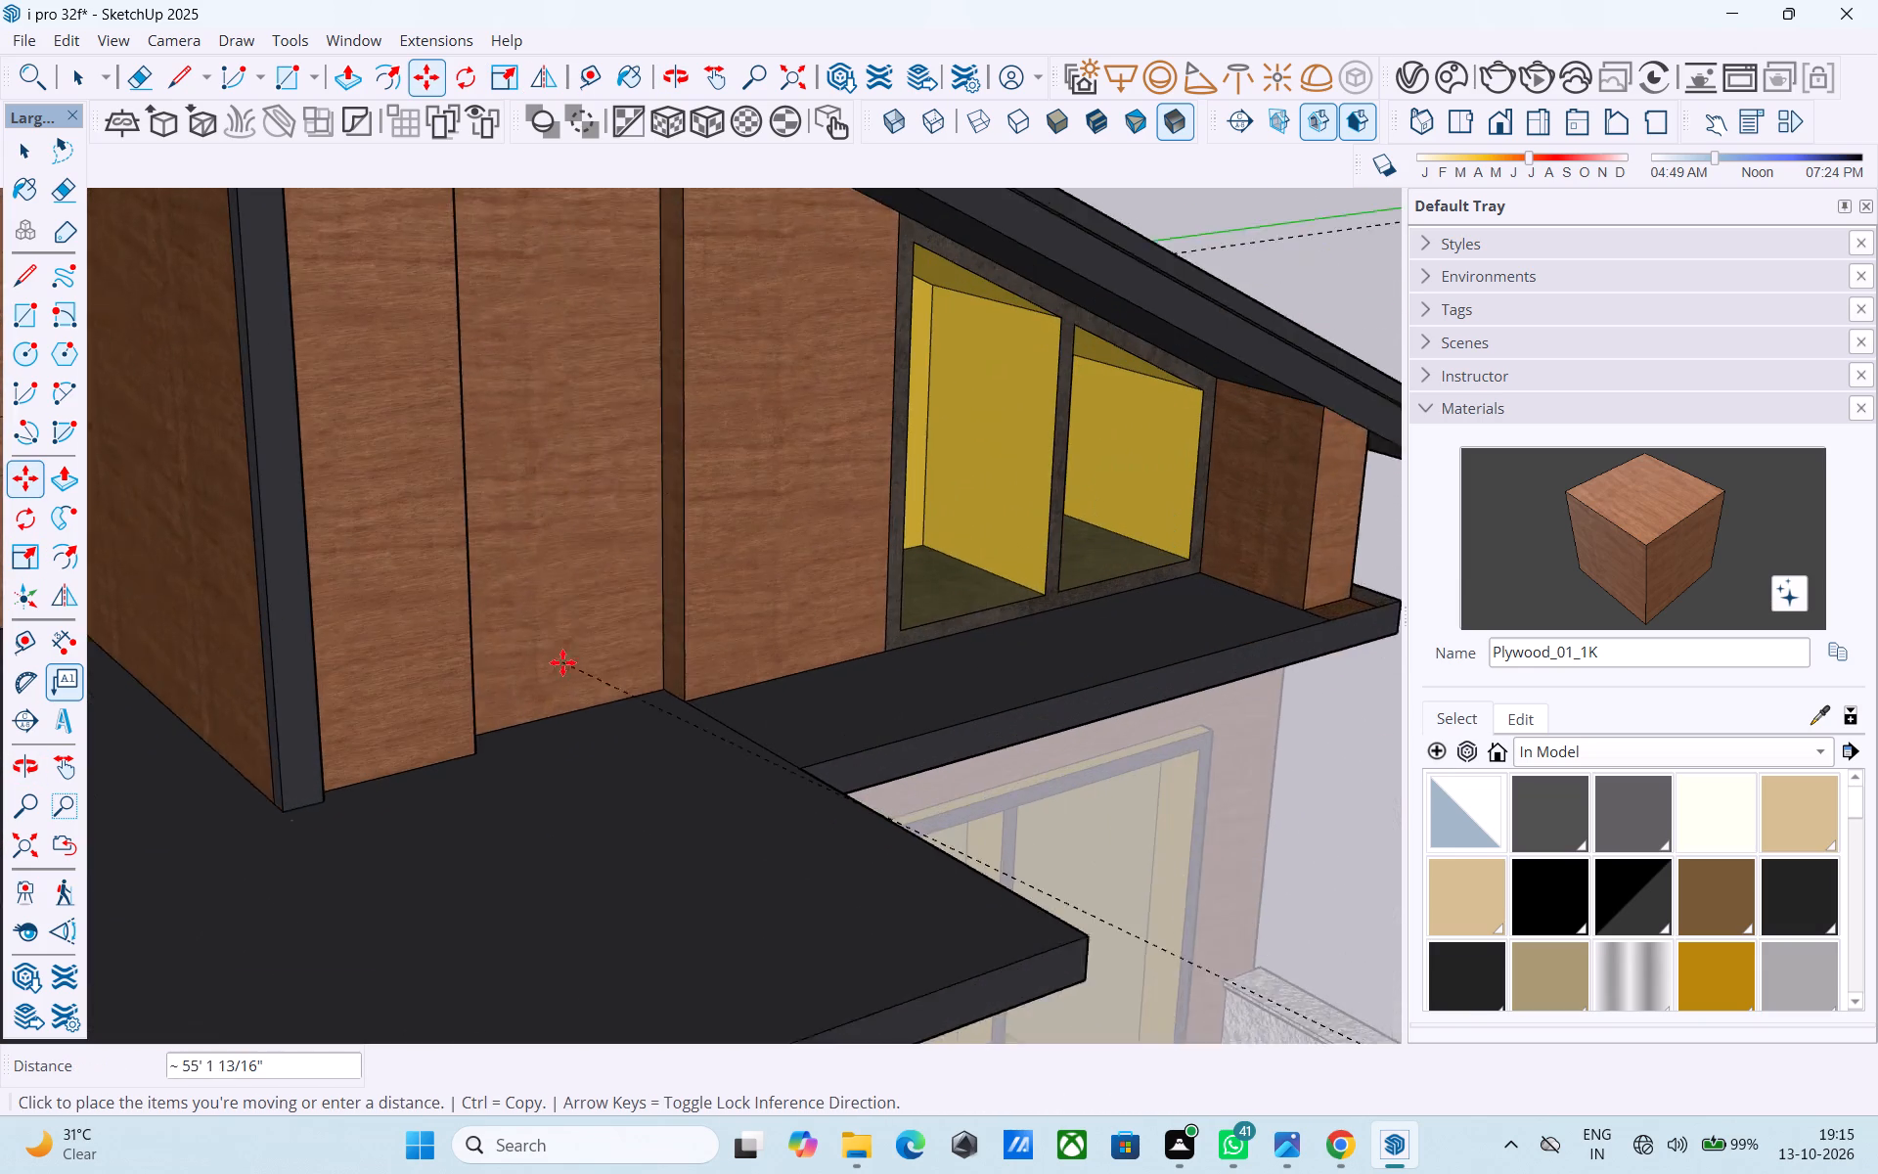
scroll(562, 662, "up", 1)
scroll(467, 755, "up", 6)
left_click(469, 754)
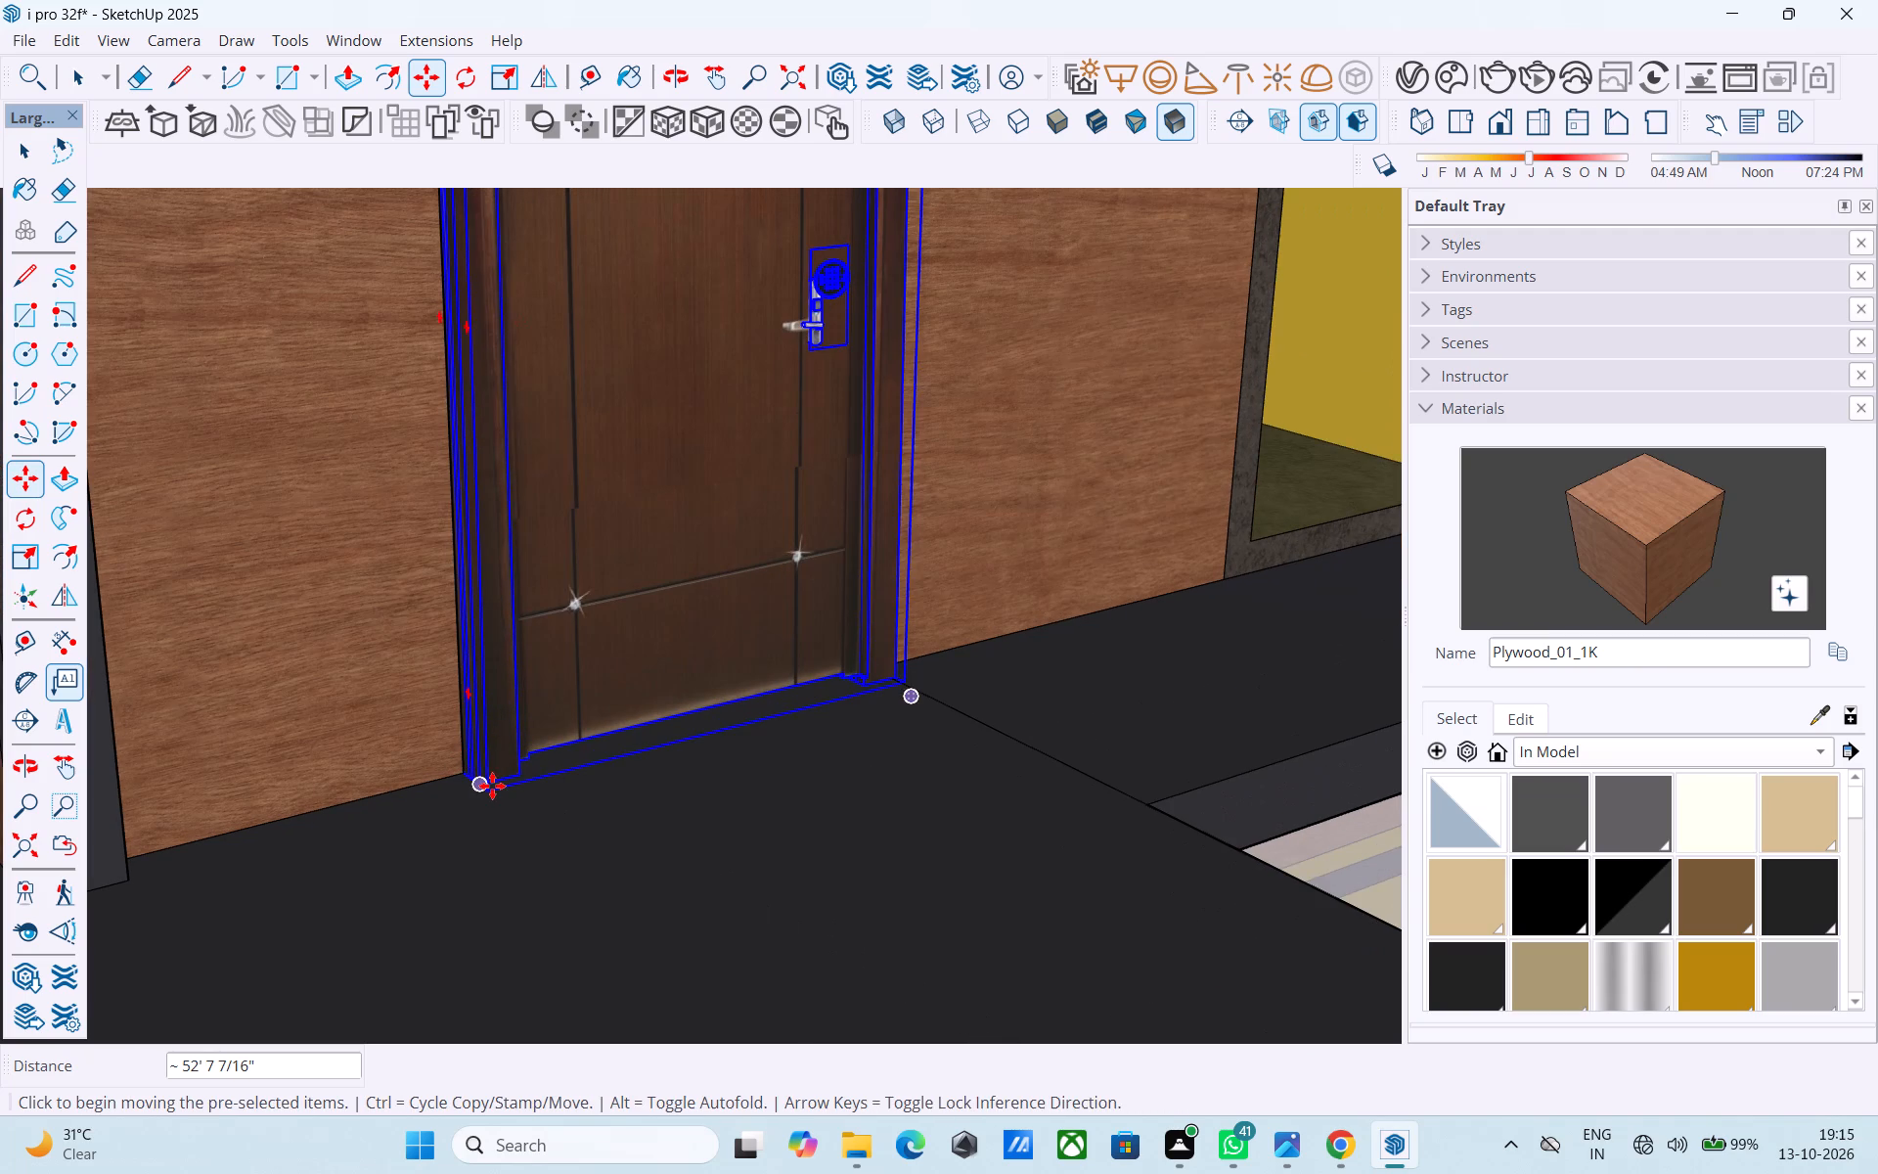
left_click(492, 786)
left_click(465, 759)
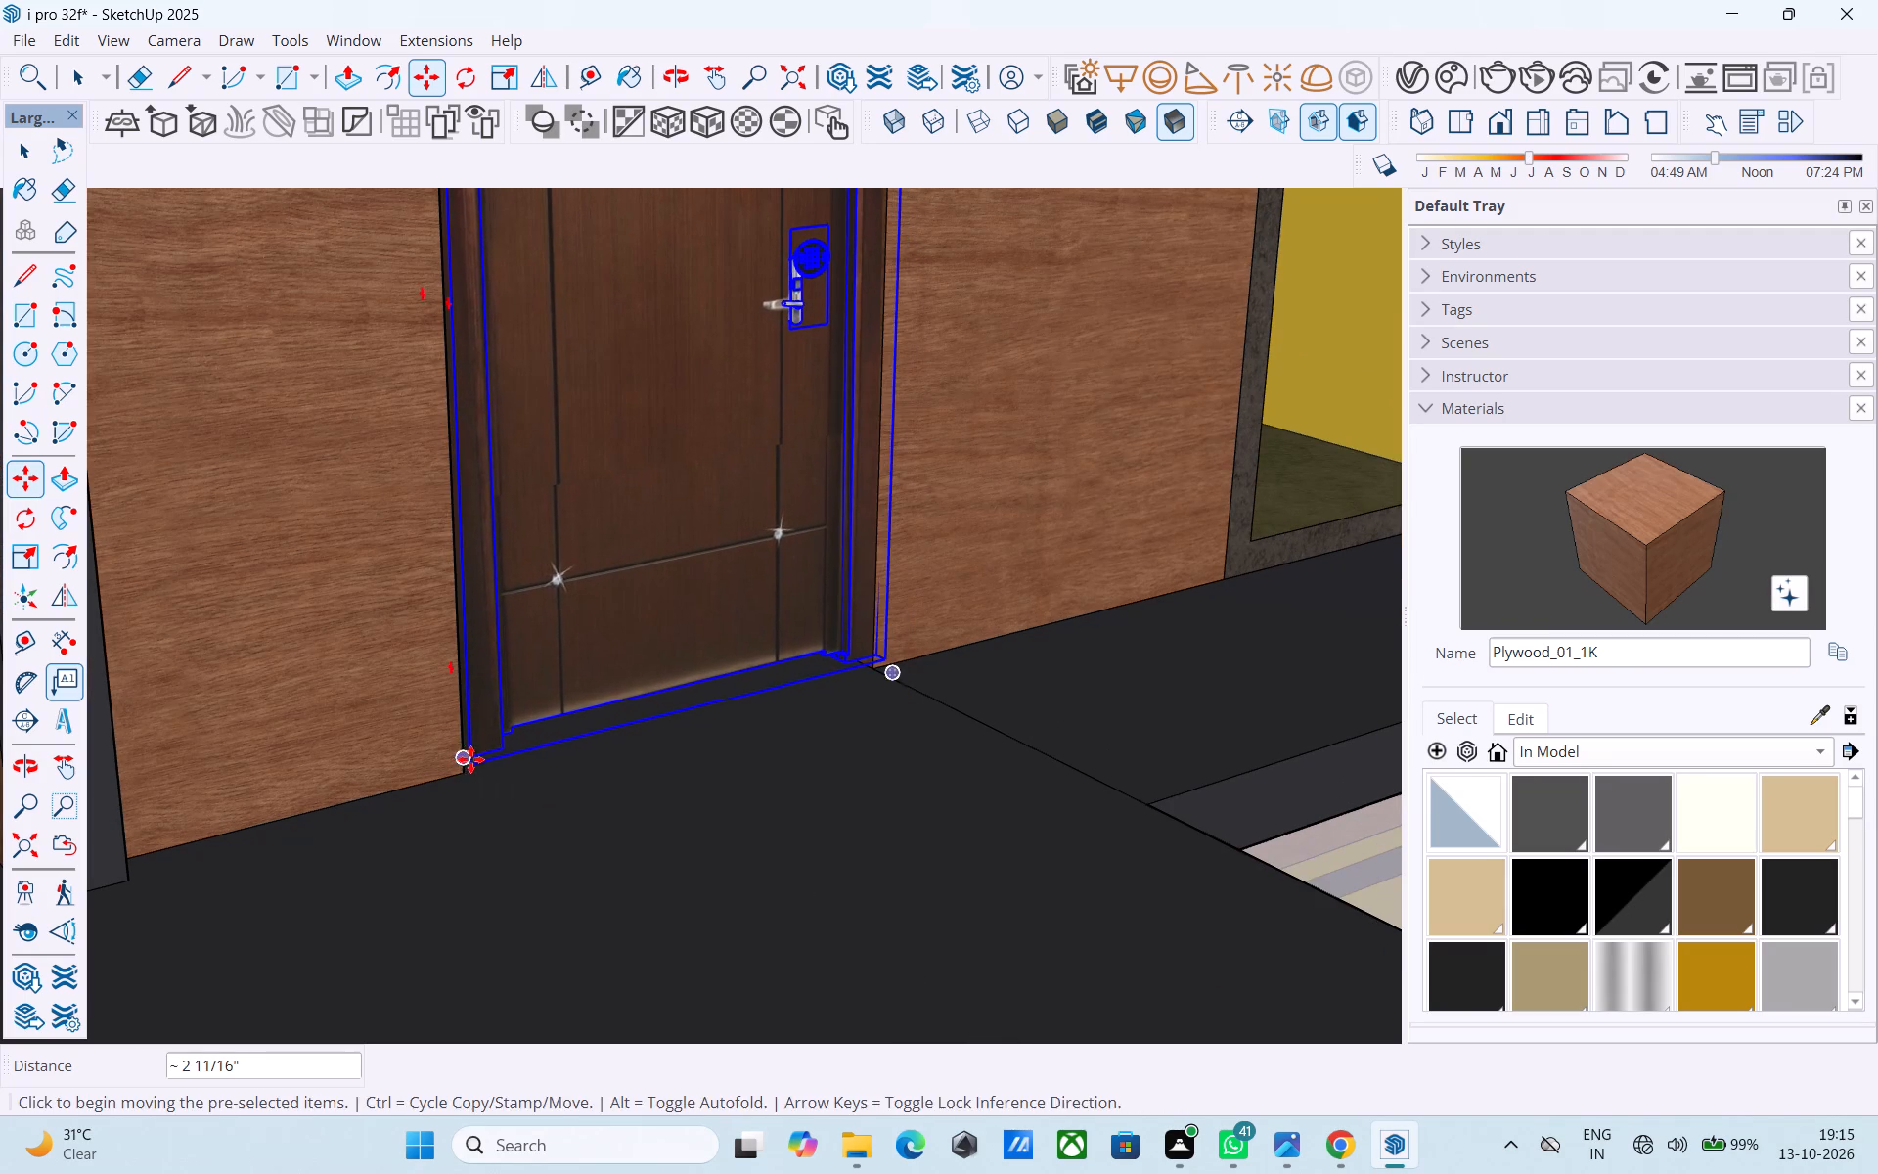
Stretch the placed door's height up to the top of the upper-floor opening and leave the upper-floor group.
scroll(470, 760, "down", 5)
middle_click_drag(470, 762, 471, 967)
key("s")
middle_click_drag(626, 590, 618, 673)
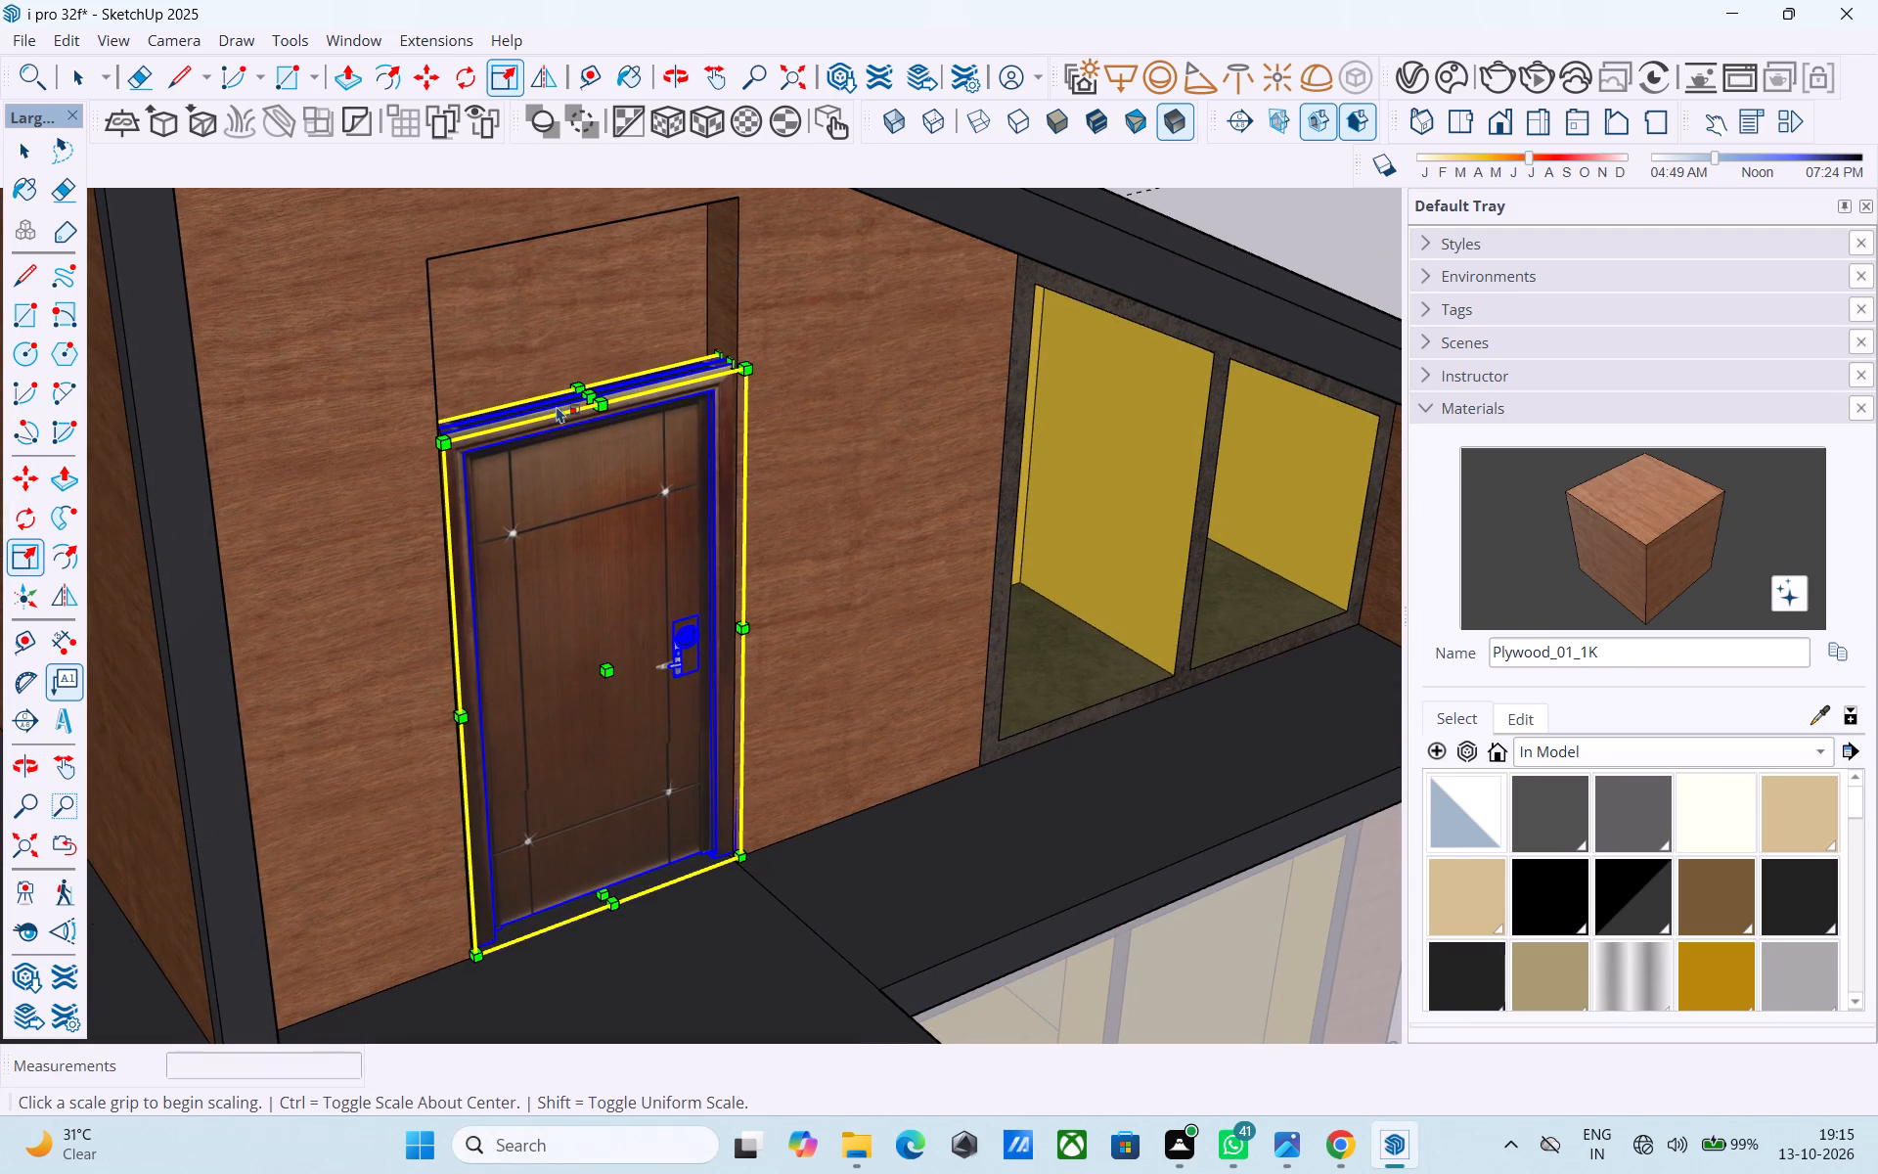
left_click_drag(589, 389, 549, 235)
scroll(743, 532, "down", 5)
middle_click_drag(710, 553, 621, 472)
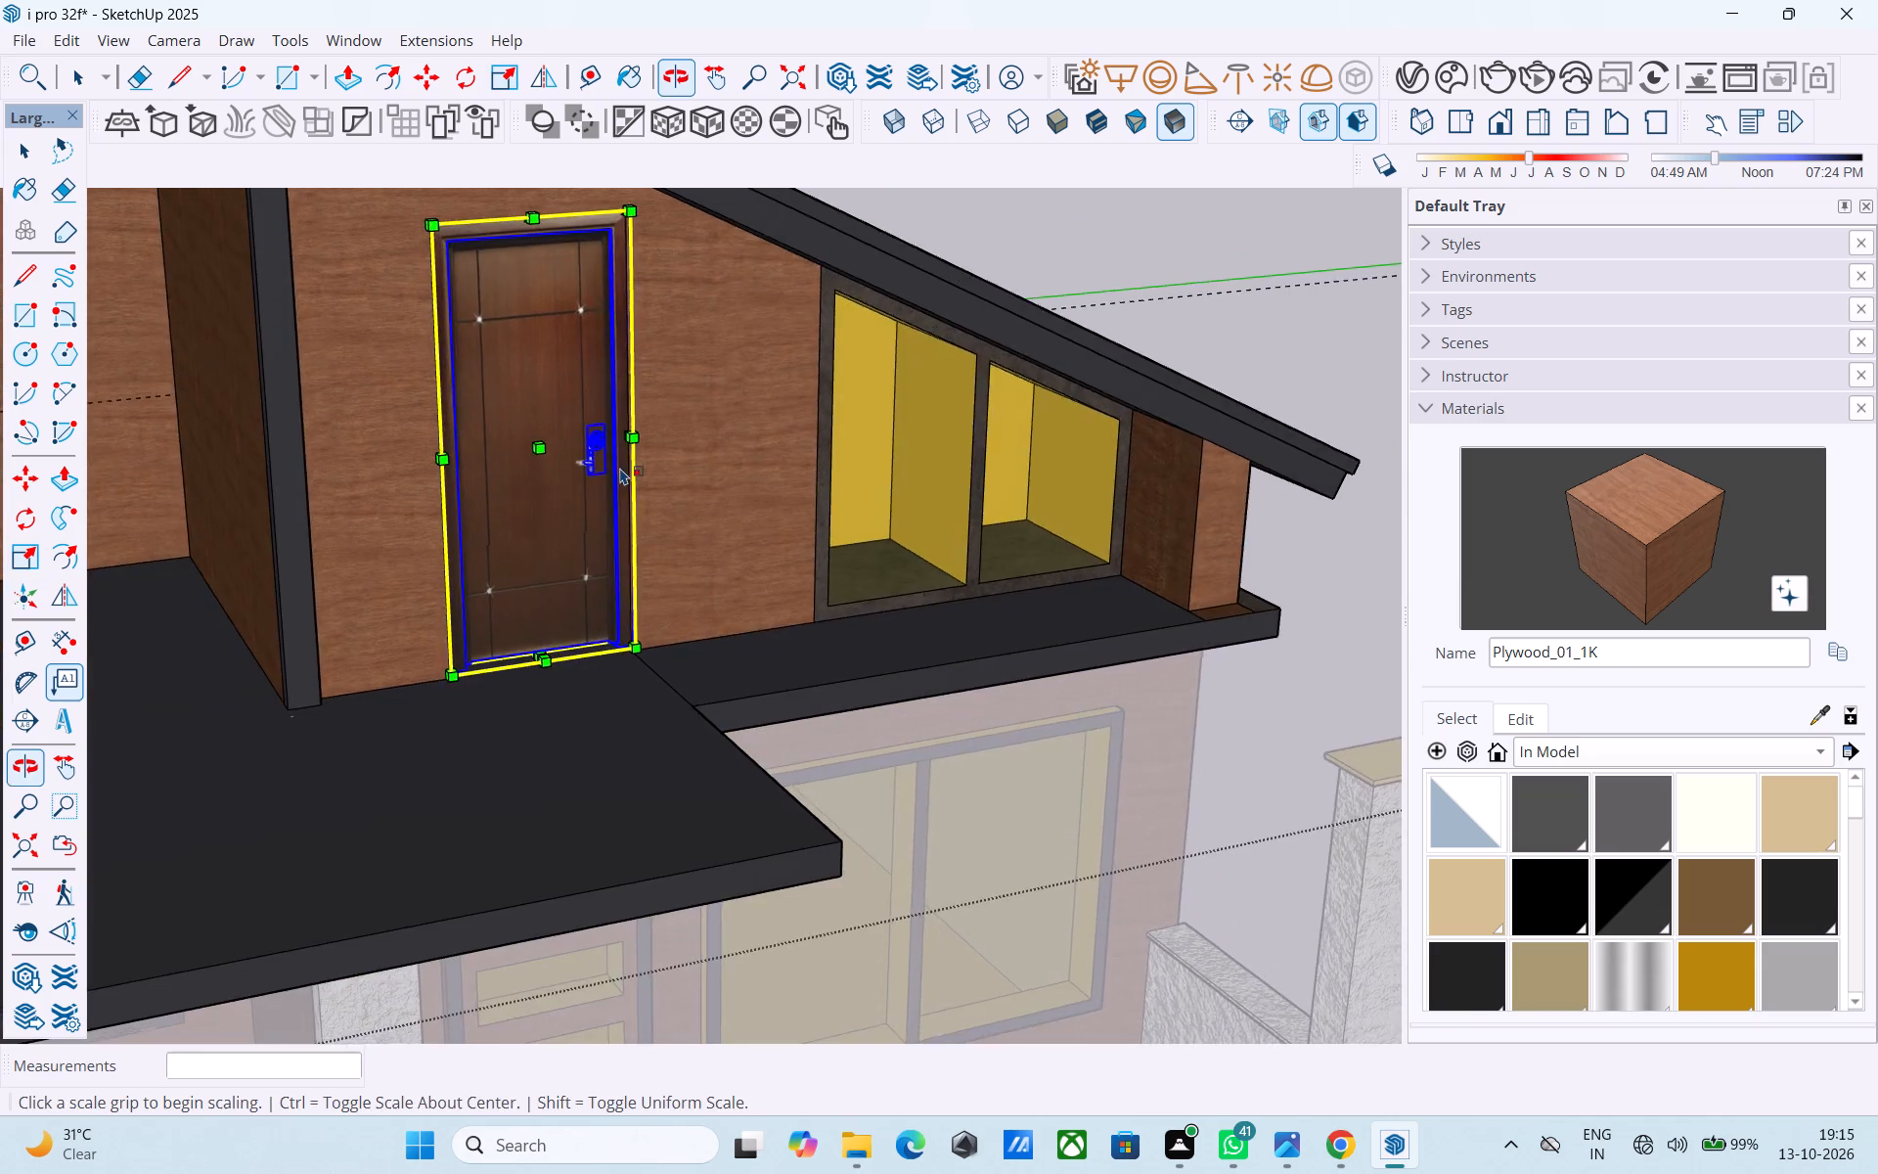
scroll(619, 464, "down", 13)
key("space")
left_click(981, 473)
Open the ground-floor group and pull the front door's dark frame face 3" outward, flush with the wall.
middle_click_drag(886, 614, 670, 431)
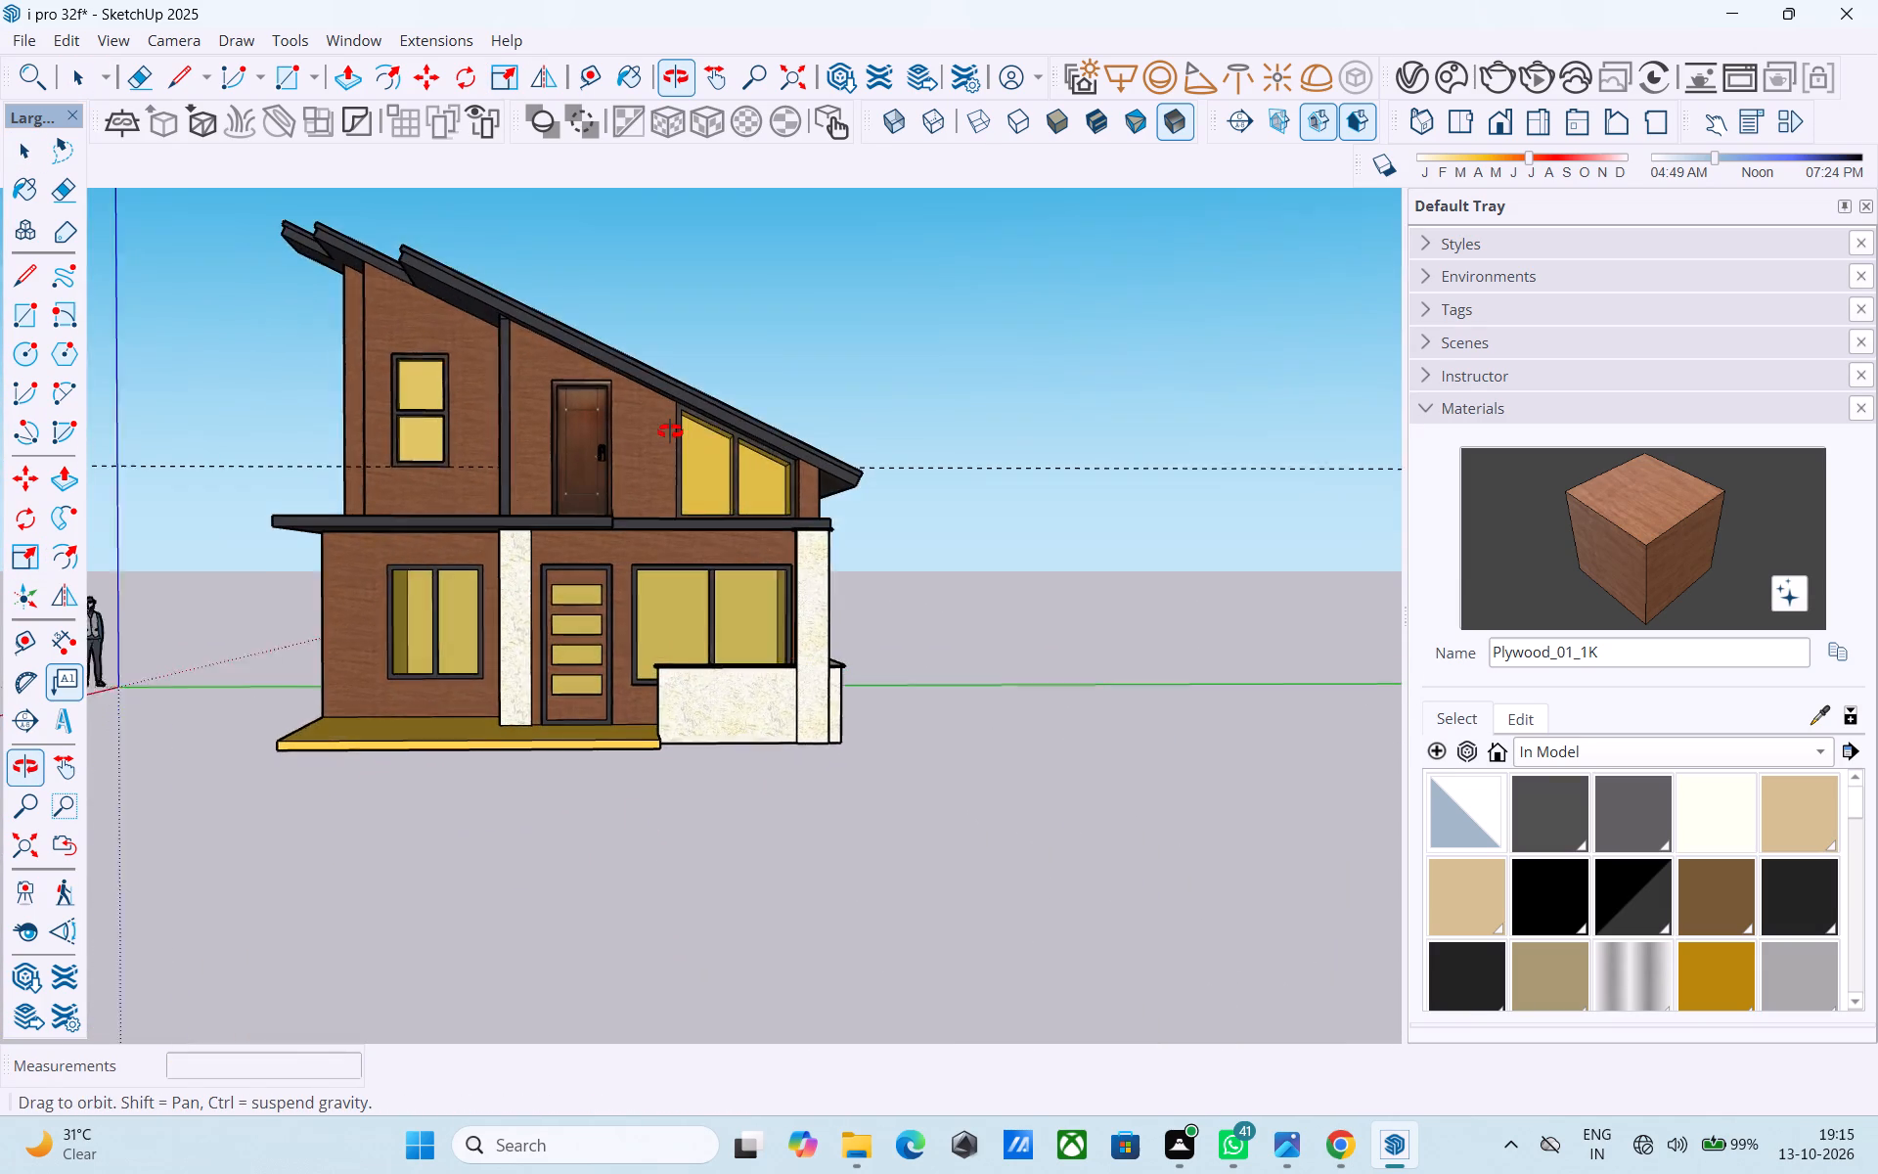
middle_click_drag(670, 431, 756, 474)
scroll(661, 726, "up", 6)
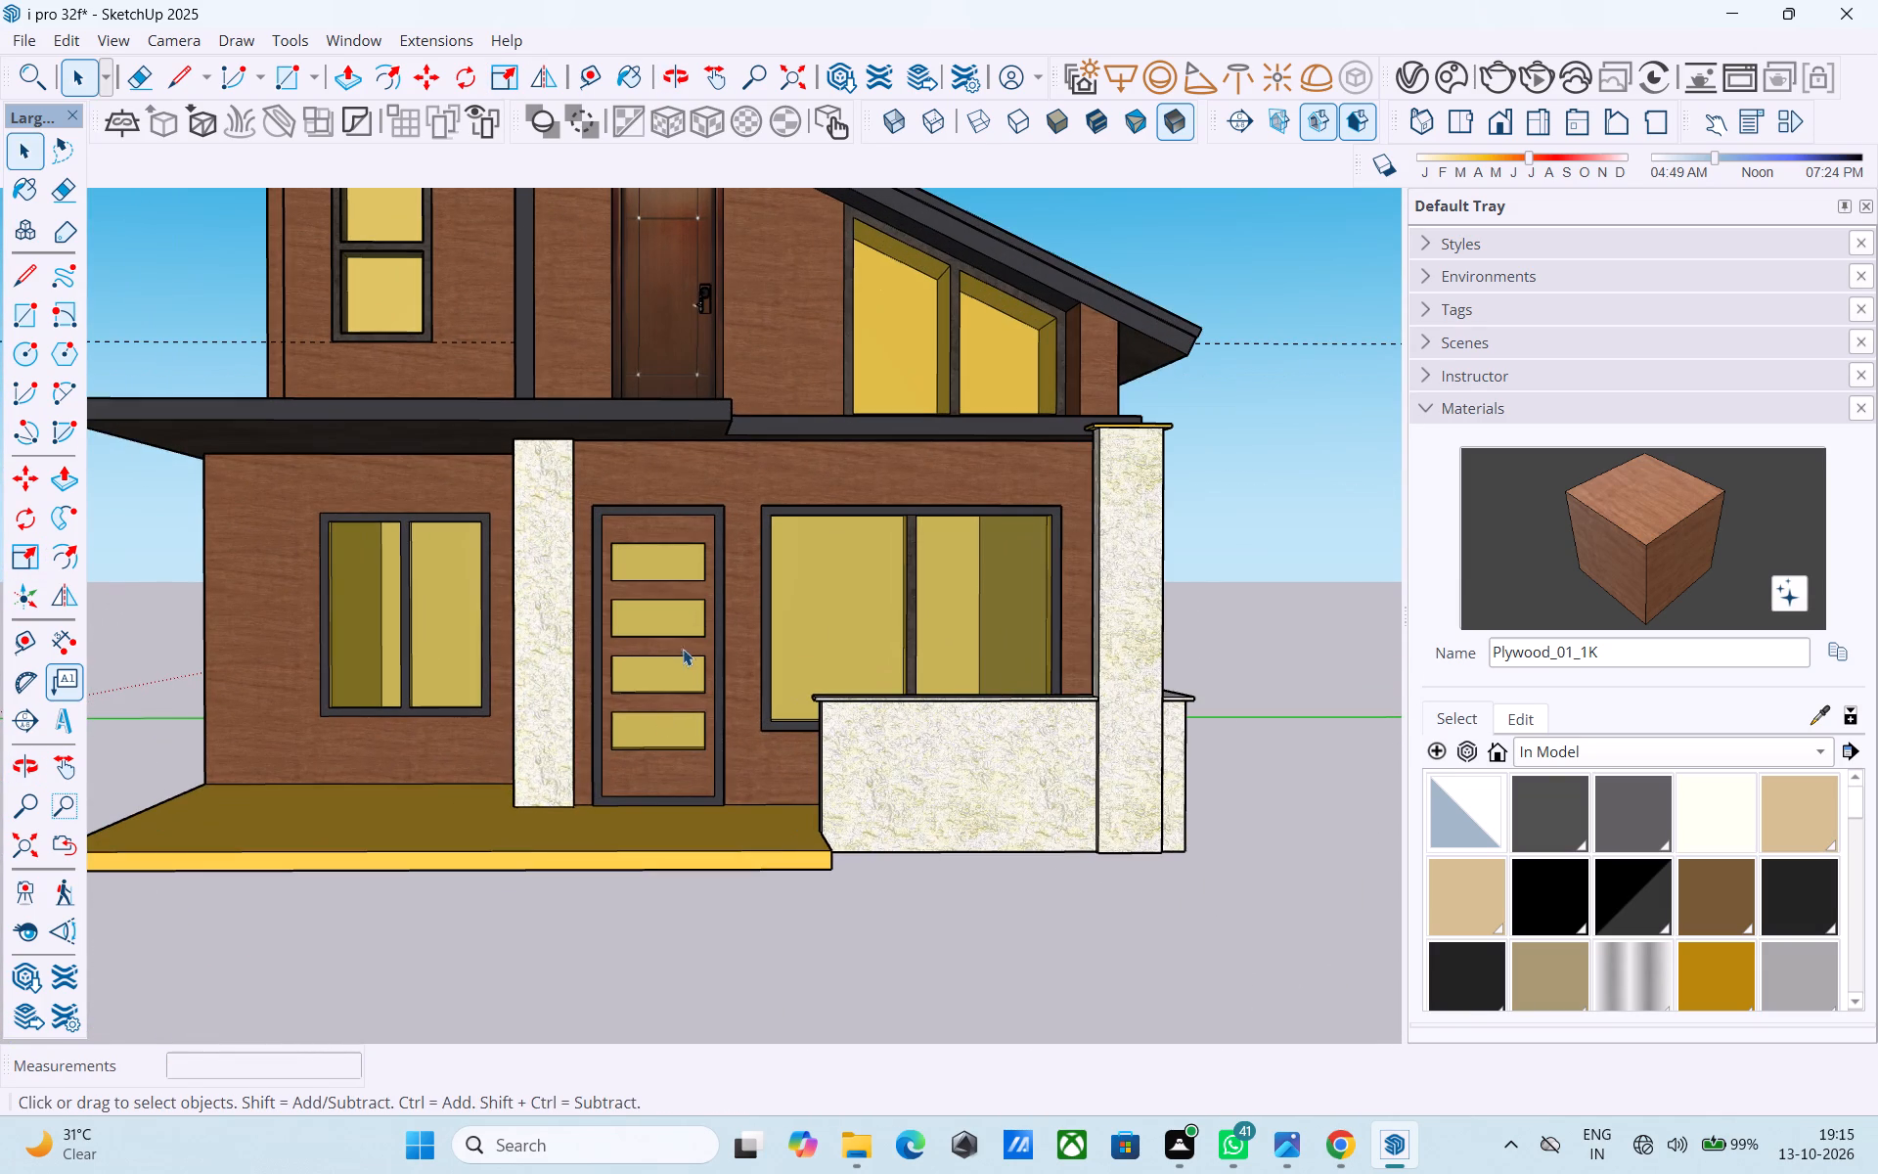
scroll(683, 652, "up", 4)
middle_click_drag(669, 642, 517, 701)
scroll(465, 653, "up", 5)
left_click(427, 531)
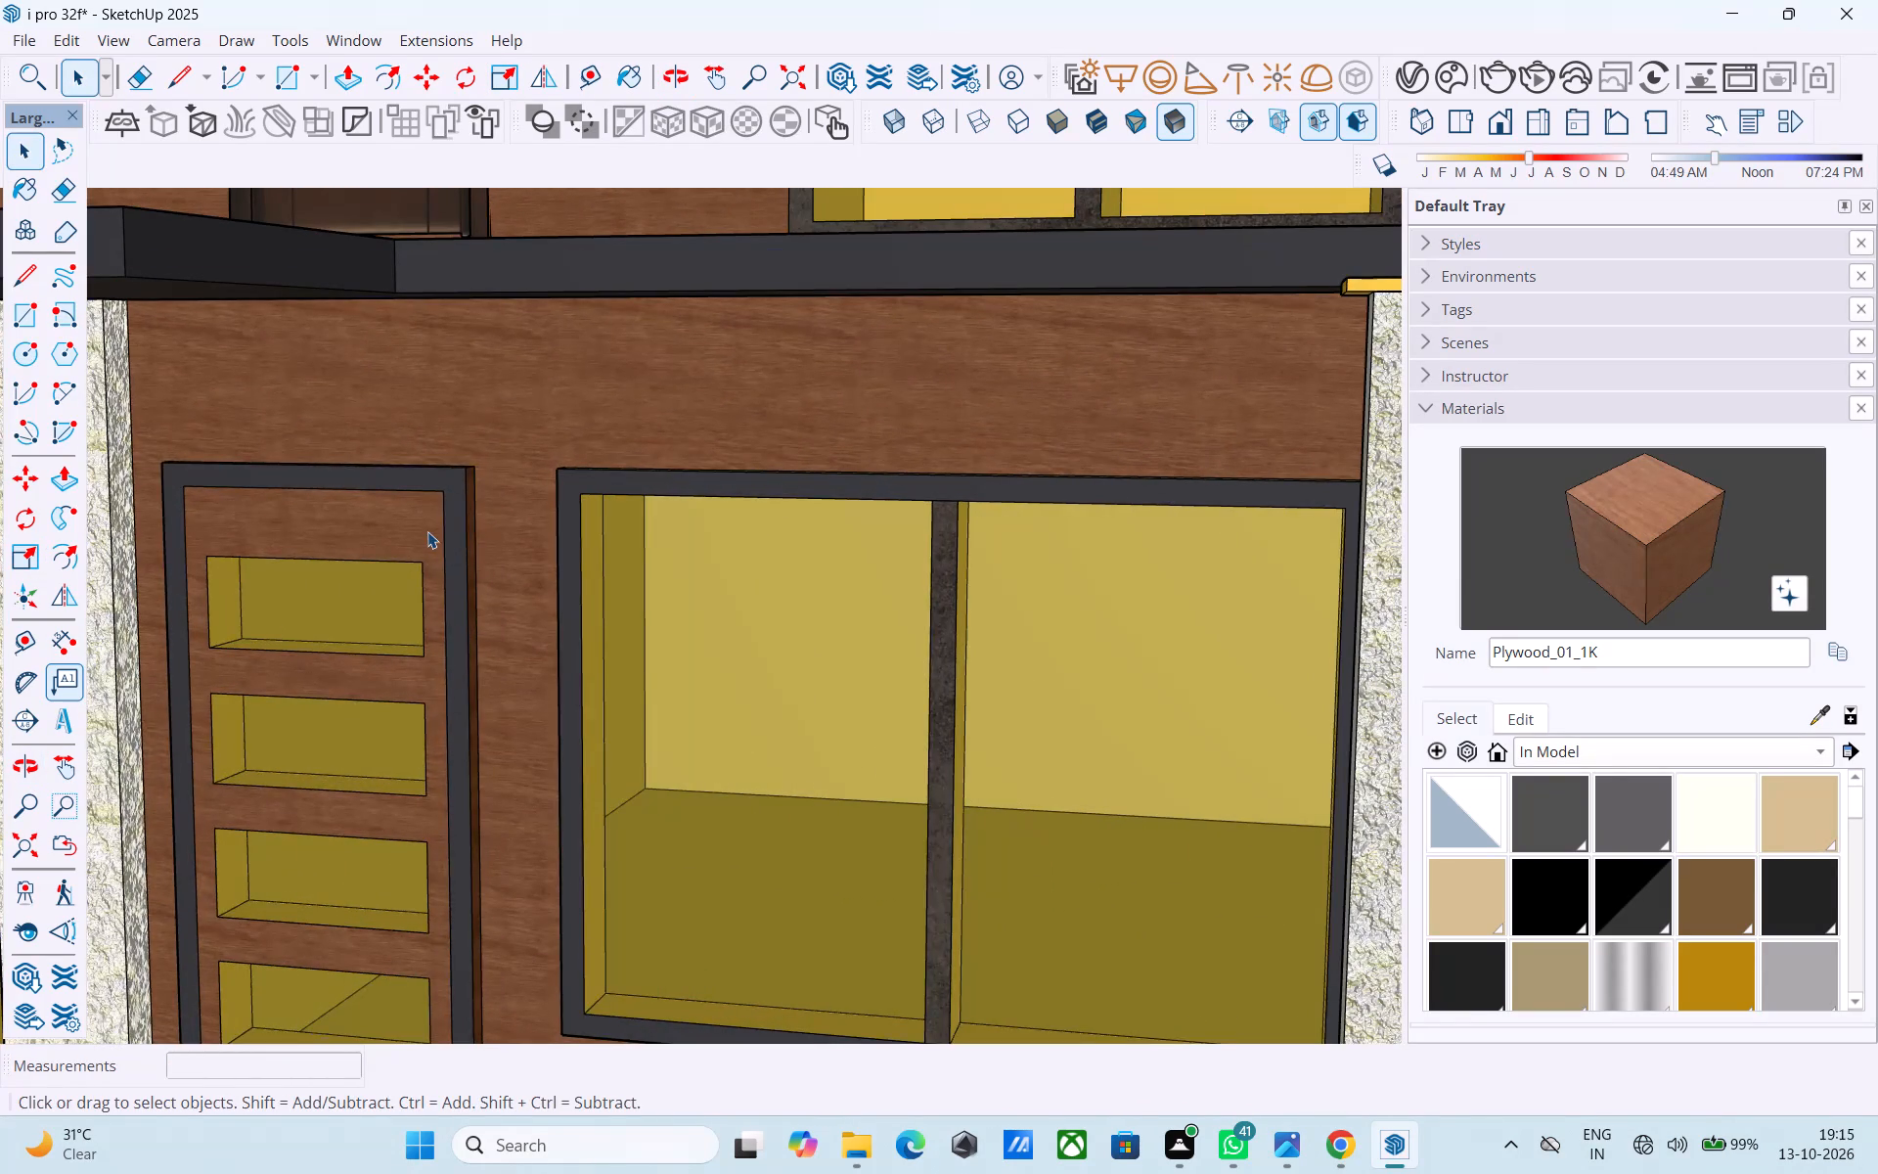
triple_click(427, 531)
left_click(457, 537)
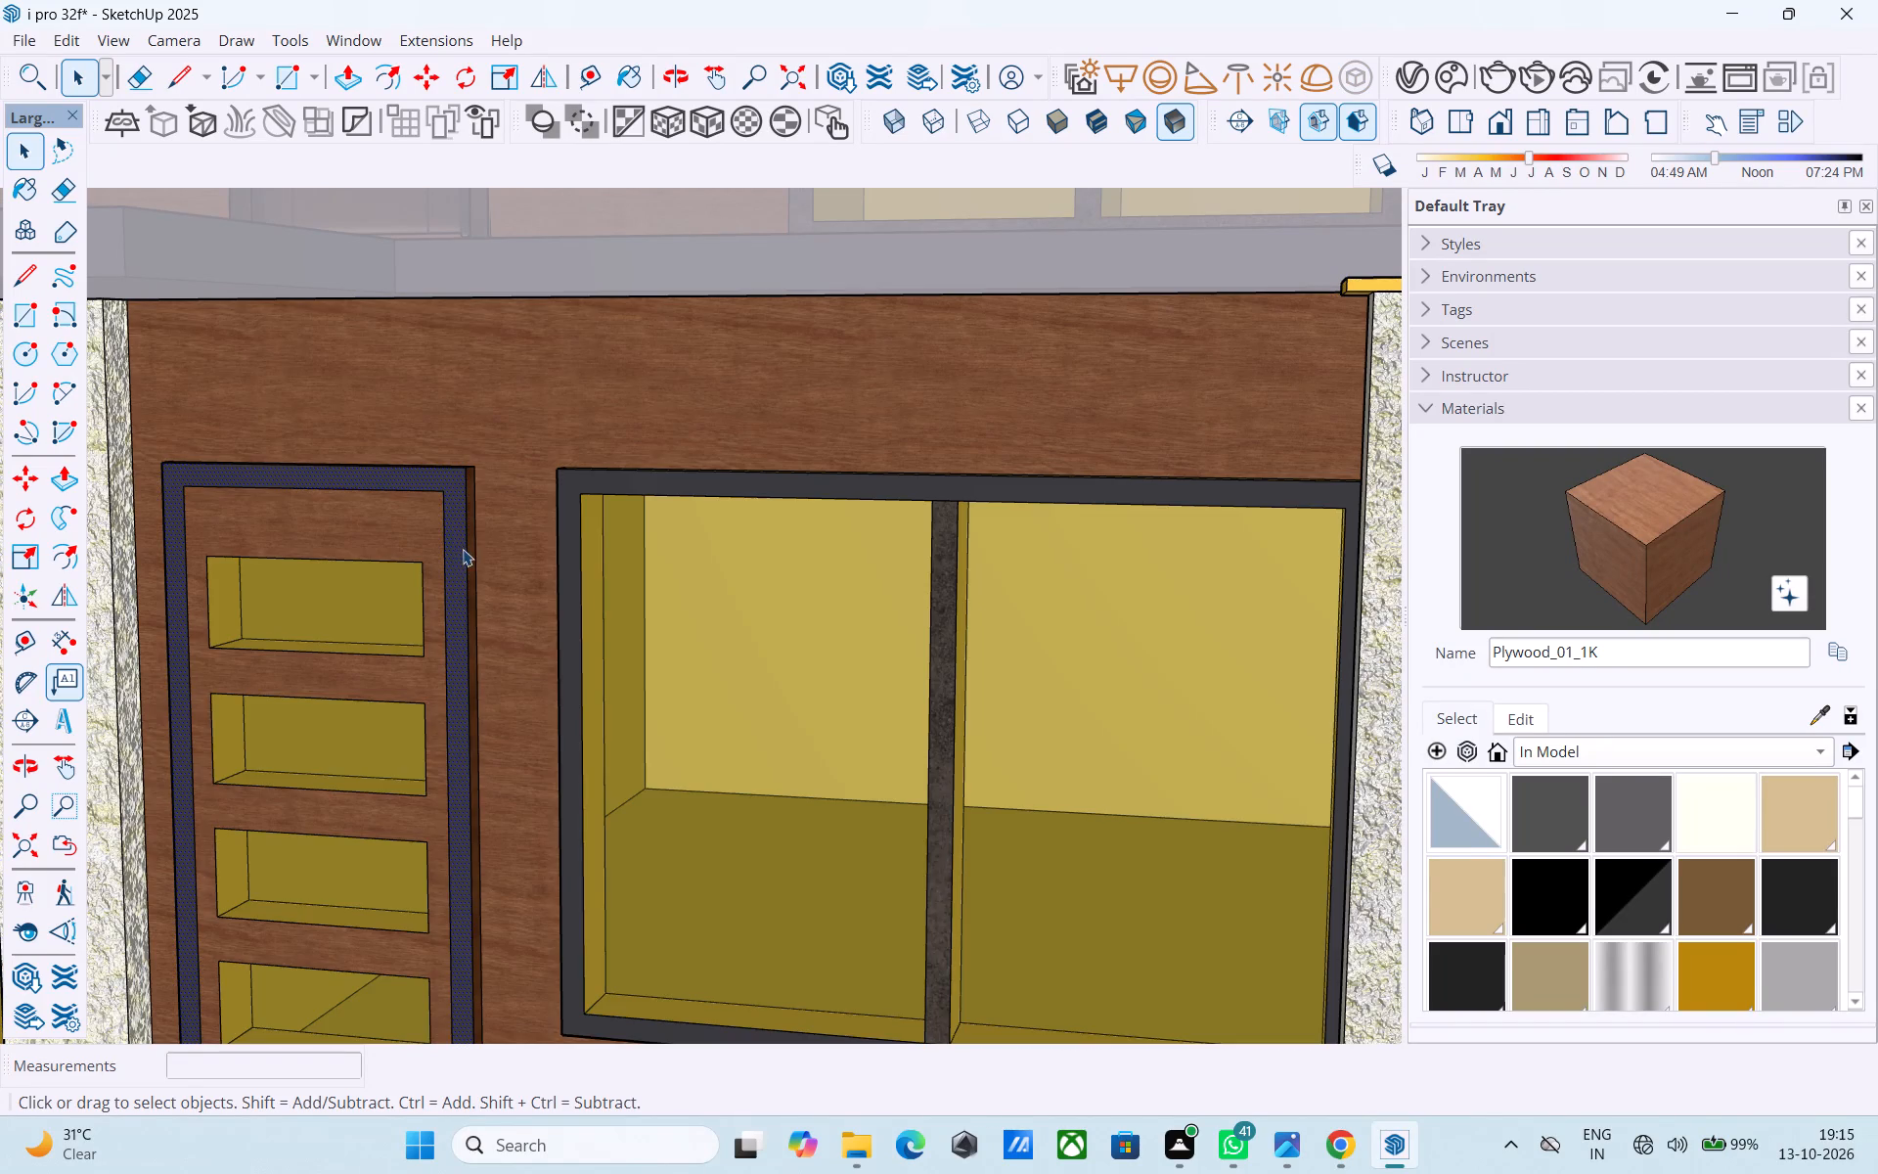
key("p")
left_click(463, 549)
left_click(515, 498)
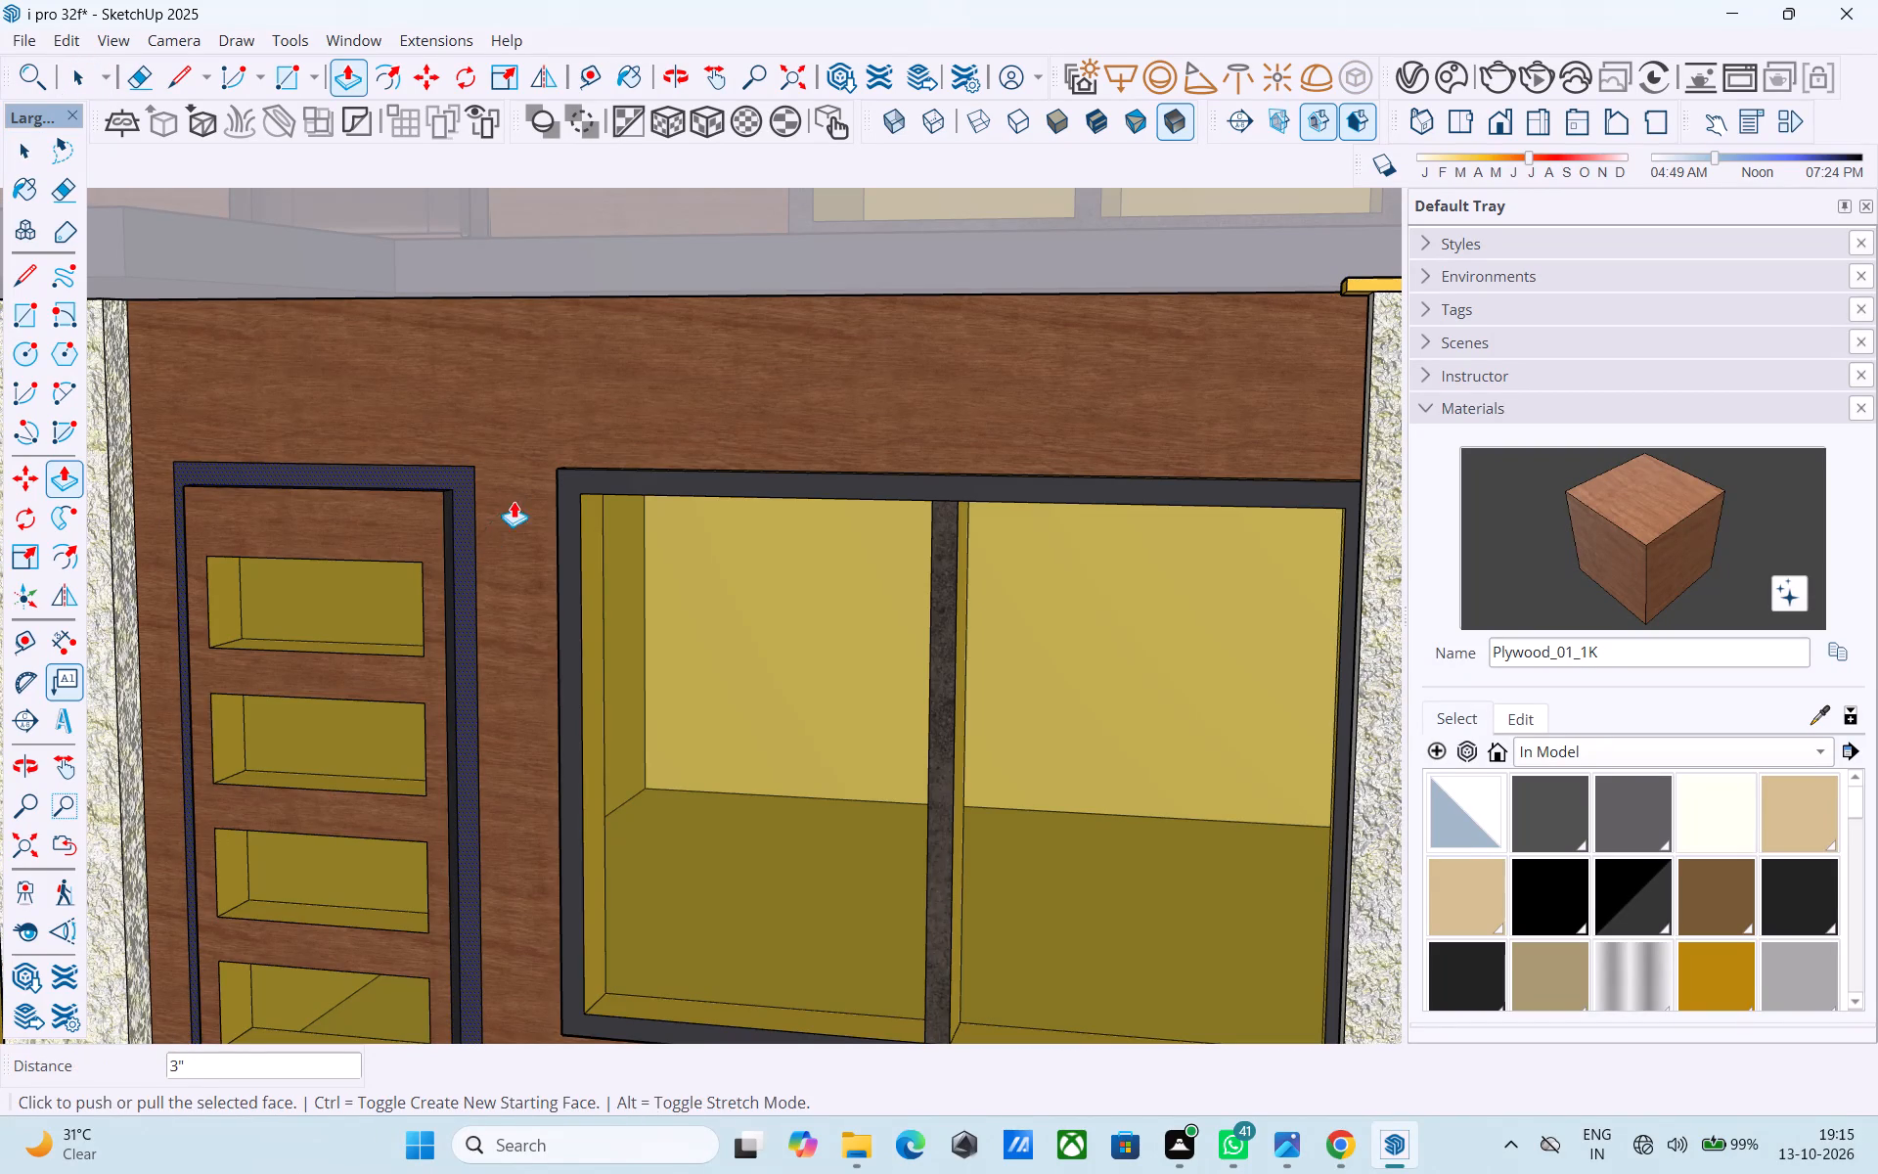
Pull the front door's wood panel face 3" outward, level with the frame and wall.
key("space")
left_click(405, 520)
key("p")
left_click(405, 520)
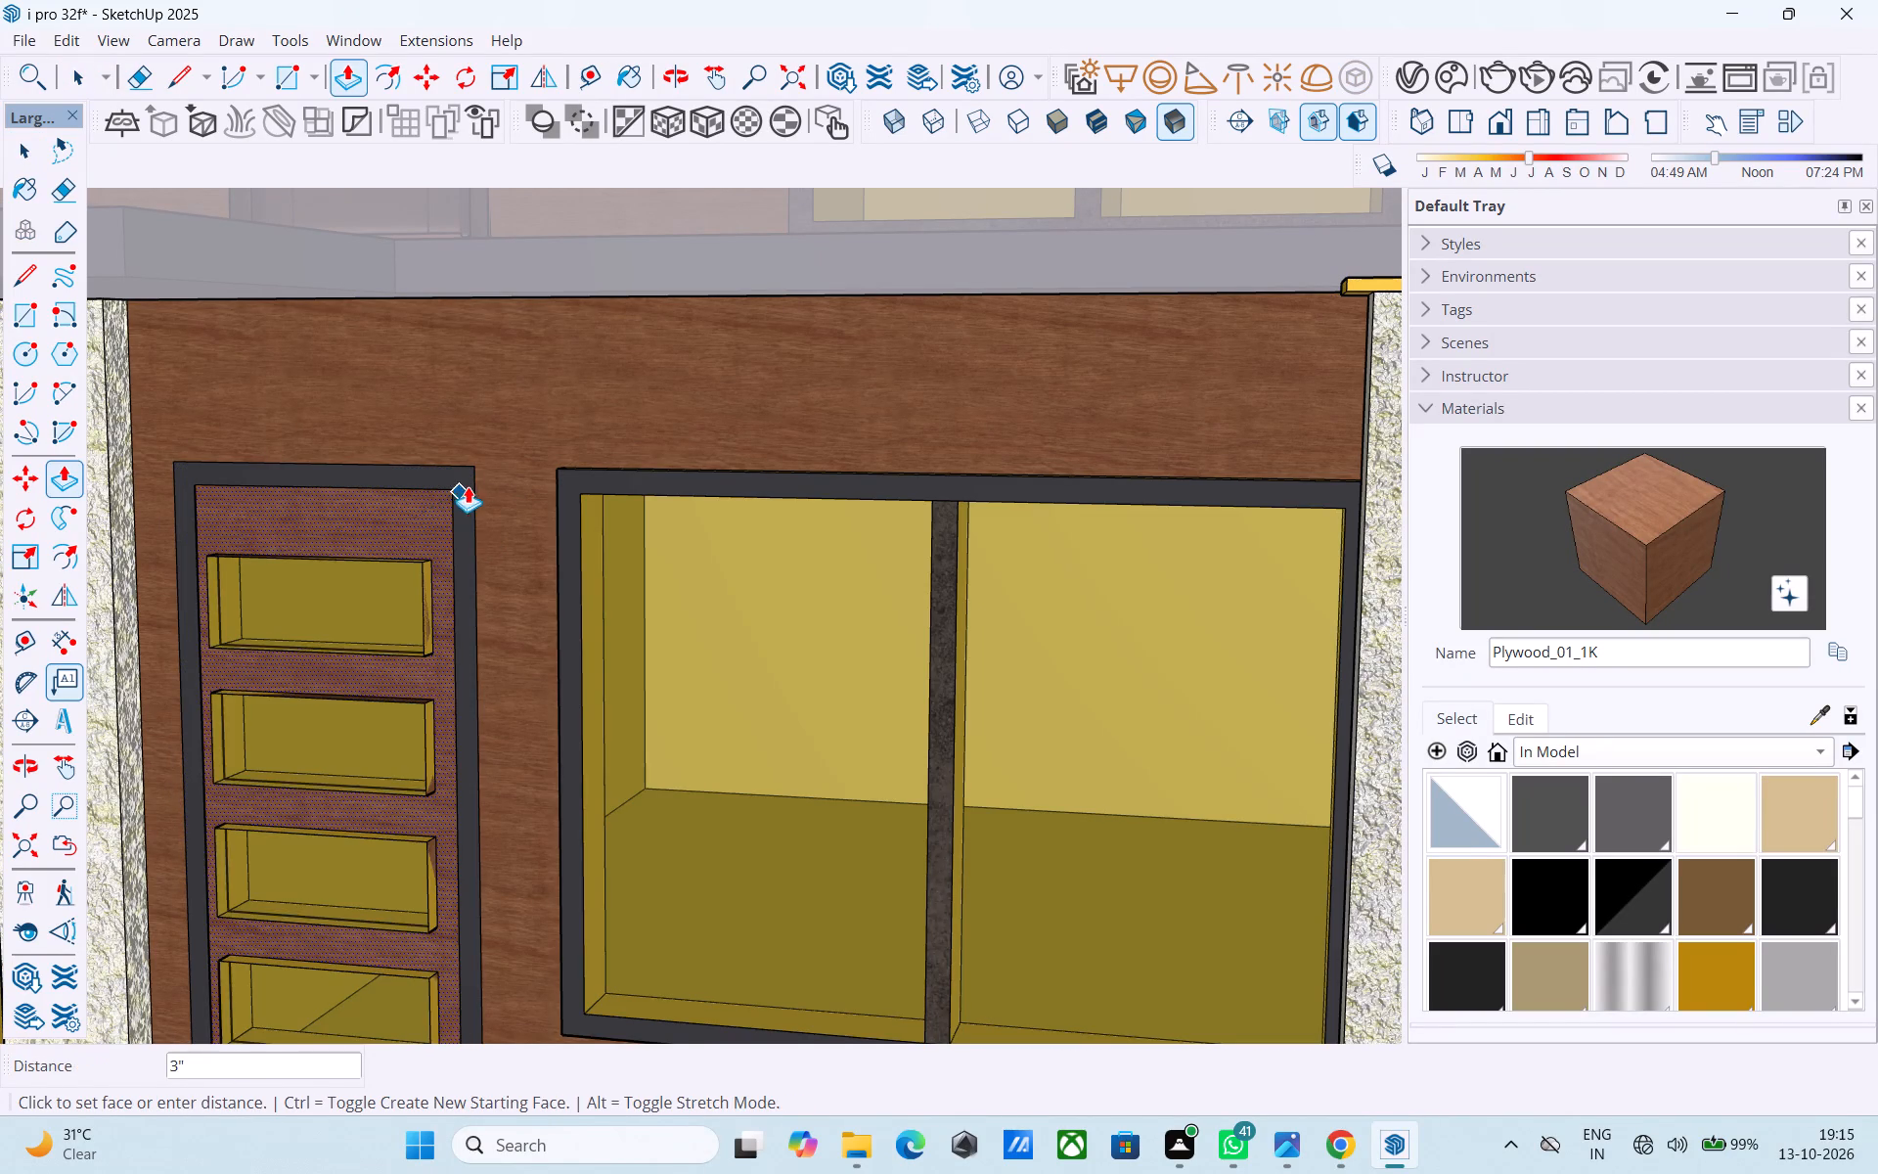
left_click(504, 460)
Erase the projecting side-strip edges around the top glazed opening of the front door.
middle_click_drag(271, 614, 751, 647)
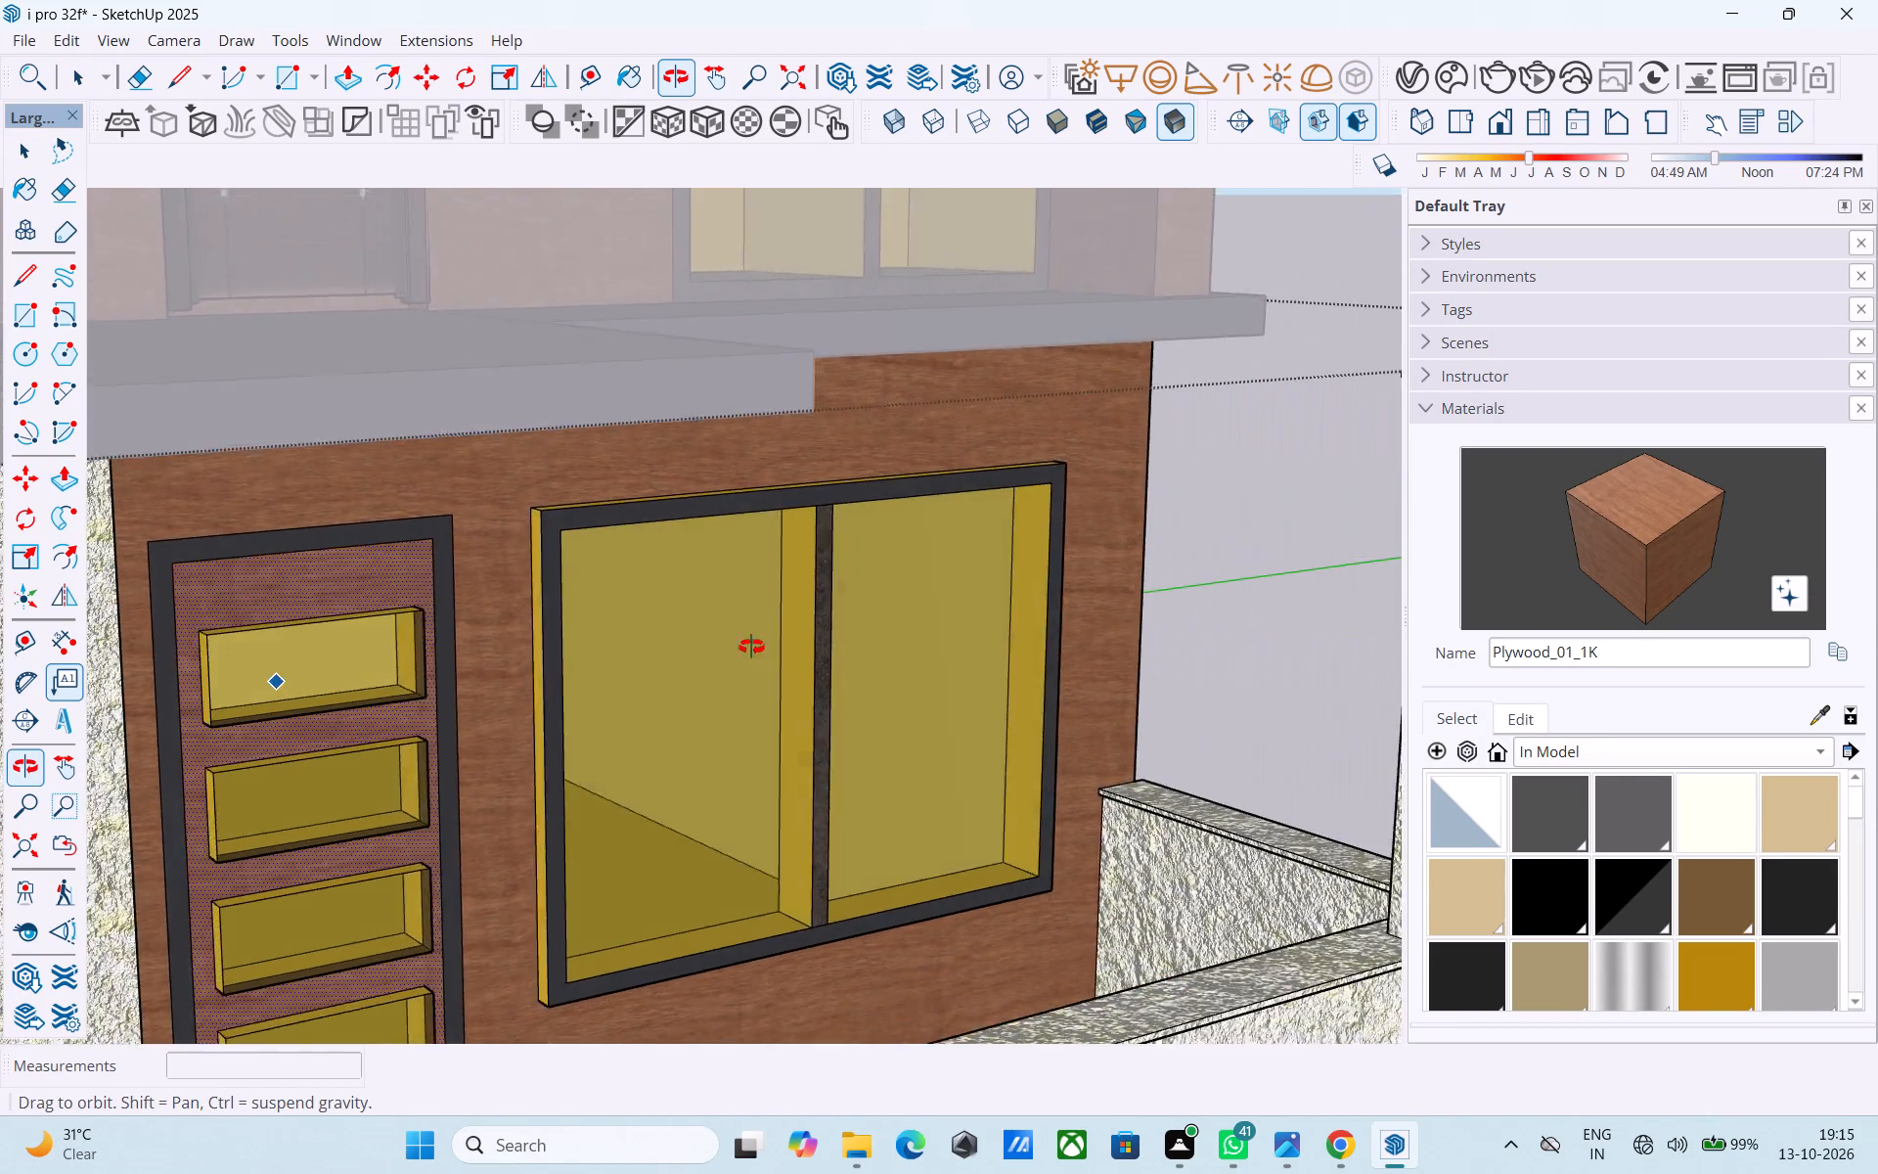
middle_click_drag(751, 647, 882, 614)
scroll(221, 643, "up", 8)
key("space")
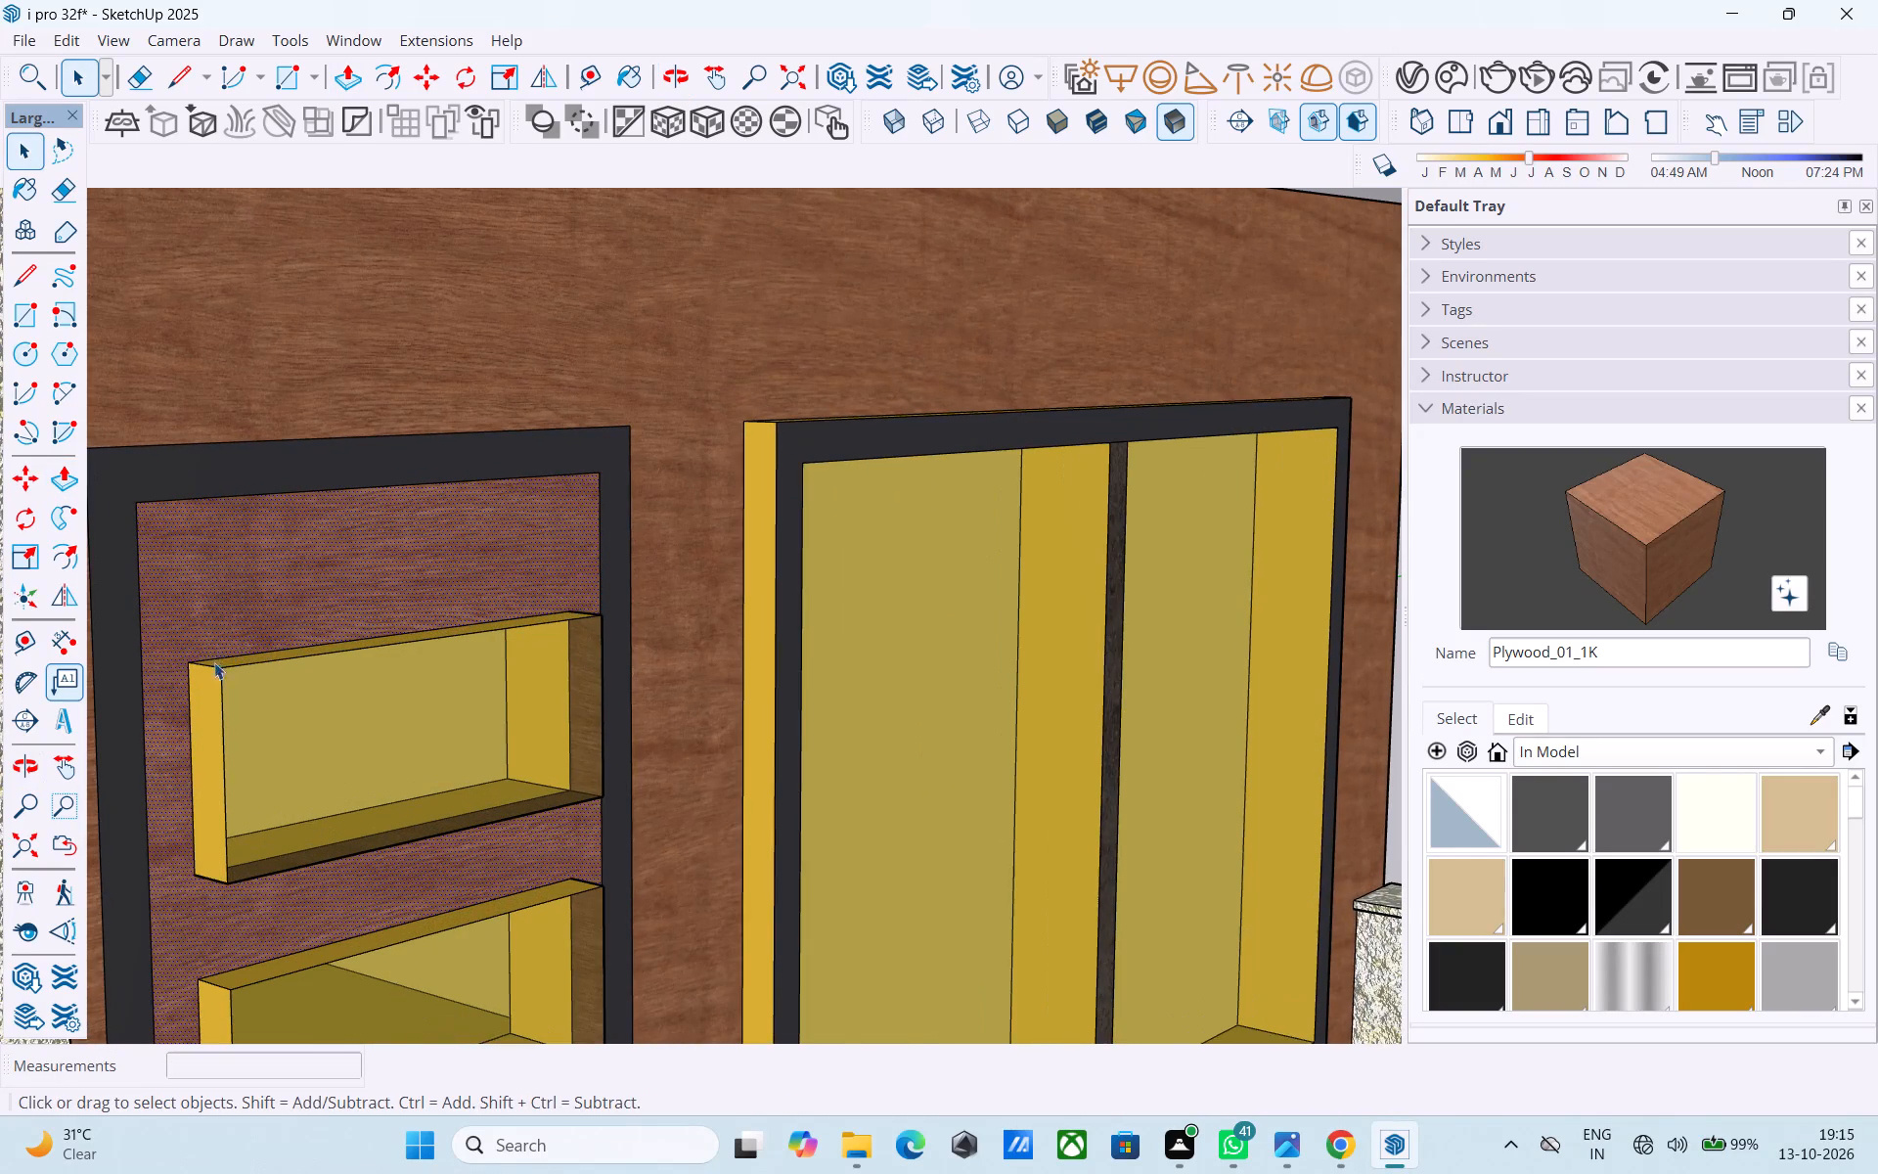
scroll(215, 691, "up", 3)
middle_click(215, 691)
key("e")
left_click_drag(228, 660, 230, 672)
left_click_drag(288, 936, 288, 954)
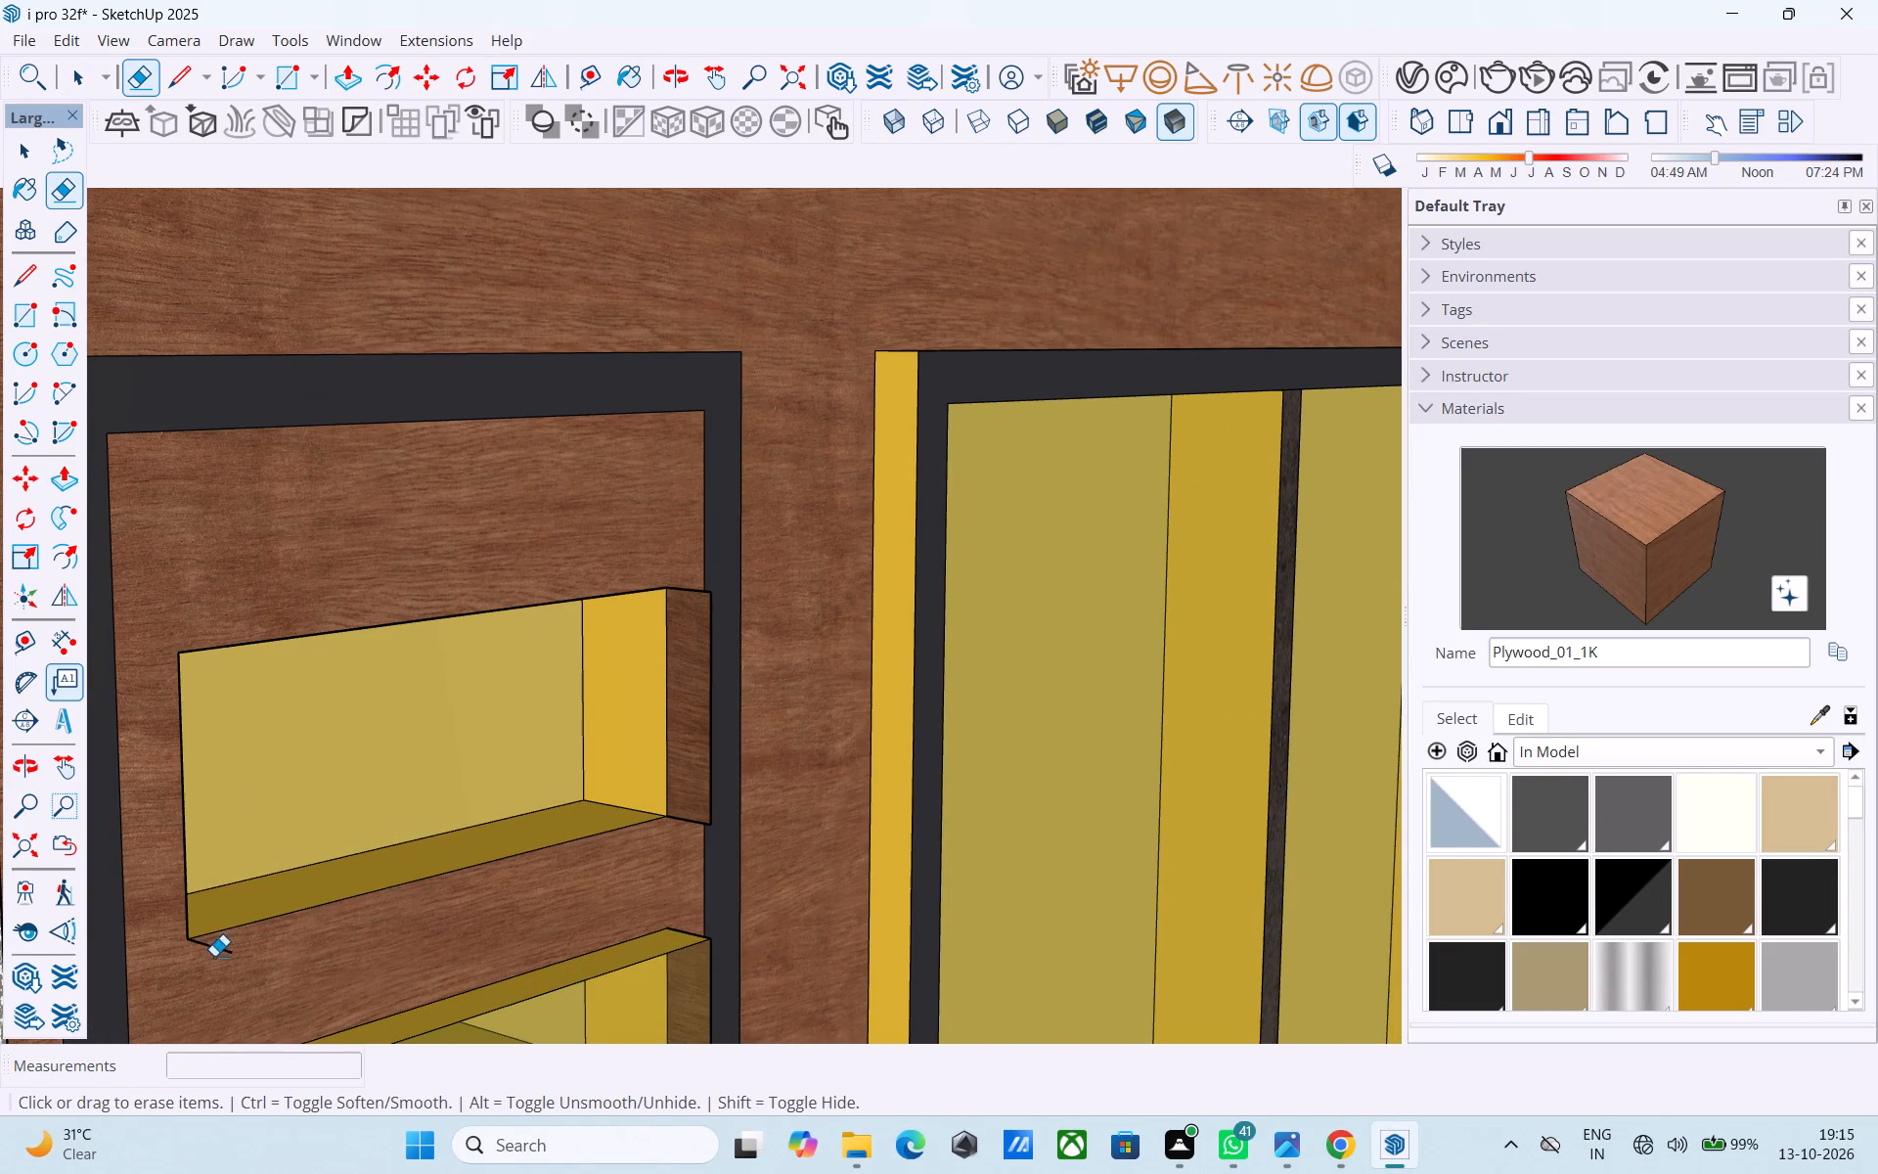
left_click_drag(221, 954, 237, 948)
scroll(237, 946, "down", 5)
middle_click_drag(238, 949, 232, 483, "shift")
Erase the projecting side-strip and lower edges of the door's second and third glazed openings.
middle_click_drag(306, 819, 370, 624, "shift")
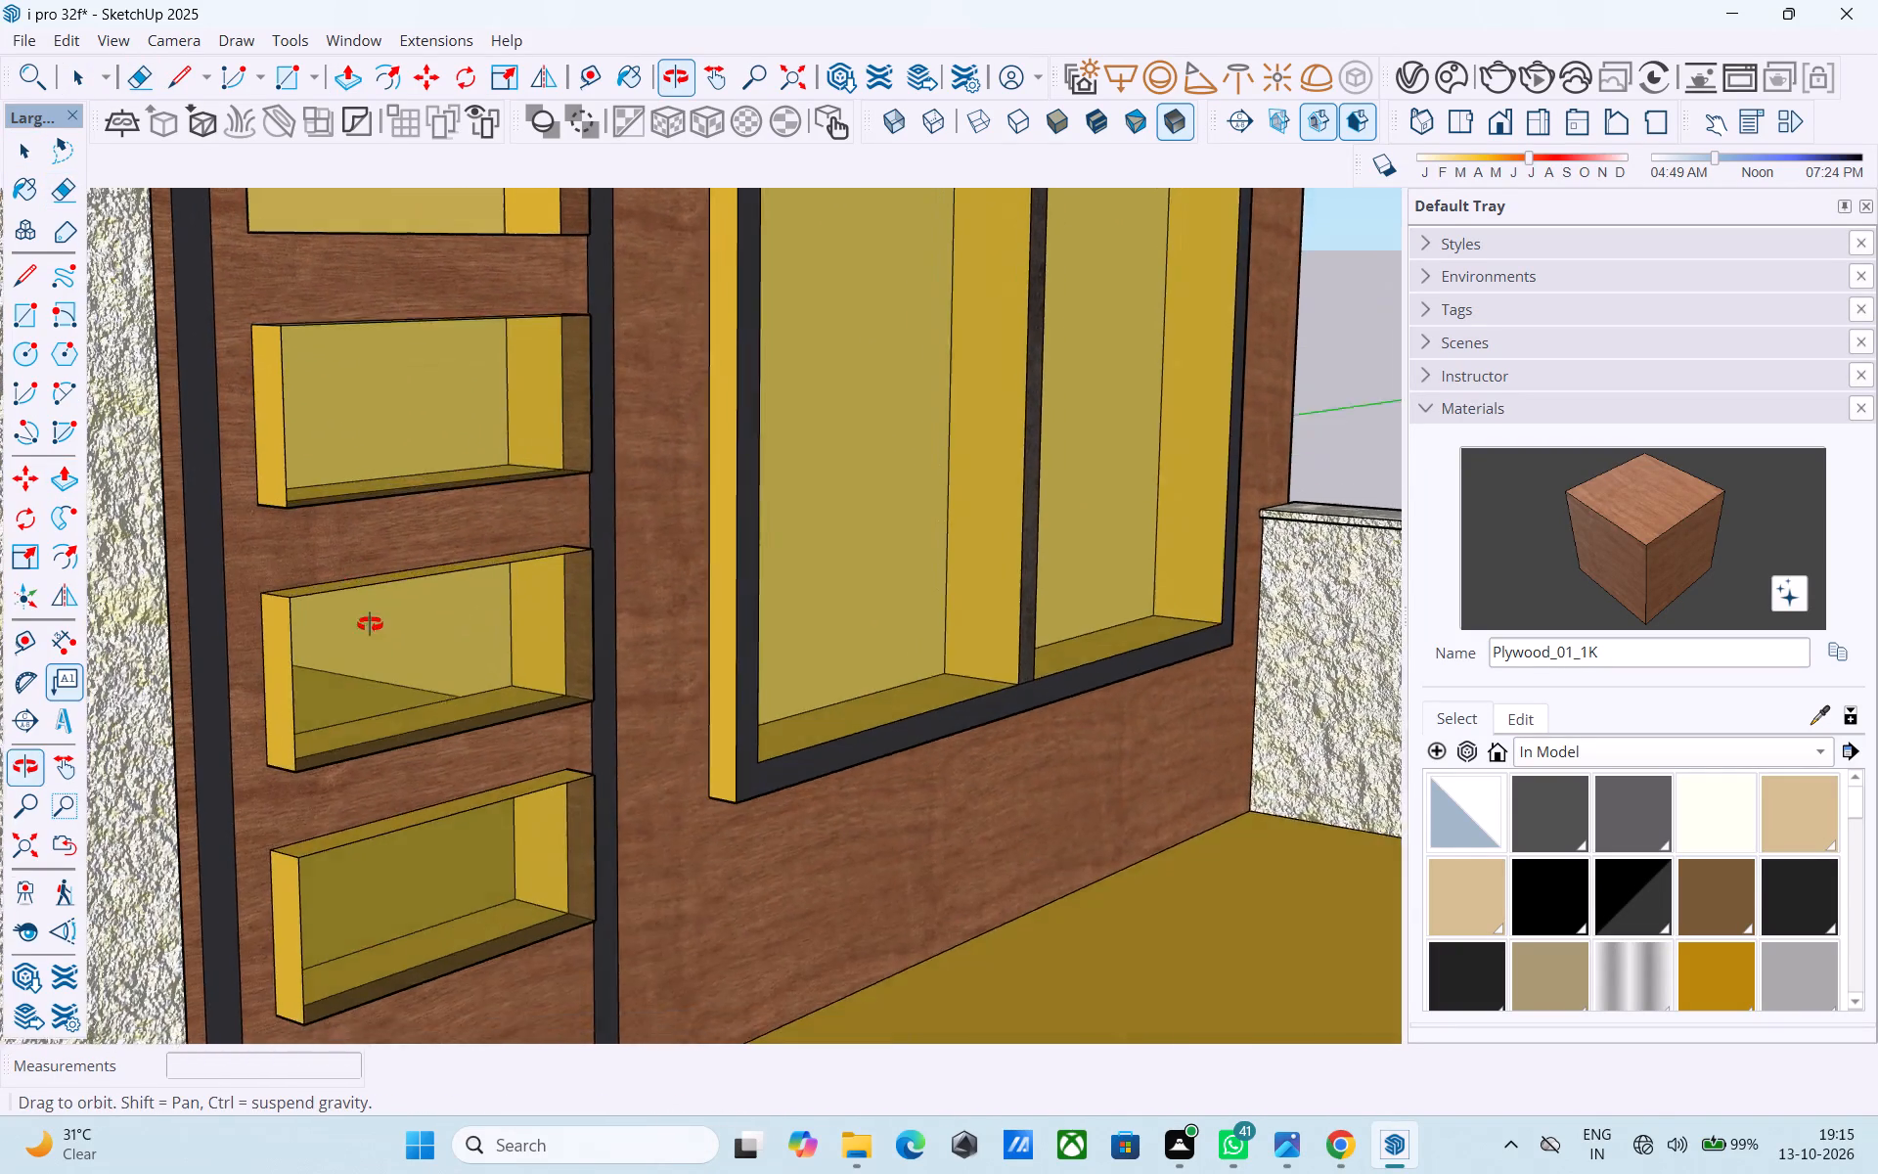
middle_click_drag(370, 624, 412, 770, "shift")
left_click_drag(305, 527, 280, 573)
left_click_drag(294, 523, 279, 520)
left_click_drag(302, 347, 311, 388)
left_click(266, 366)
left_click_drag(287, 536, 274, 540)
left_click(327, 612)
left_click_drag(306, 629, 292, 645)
left_click(358, 754)
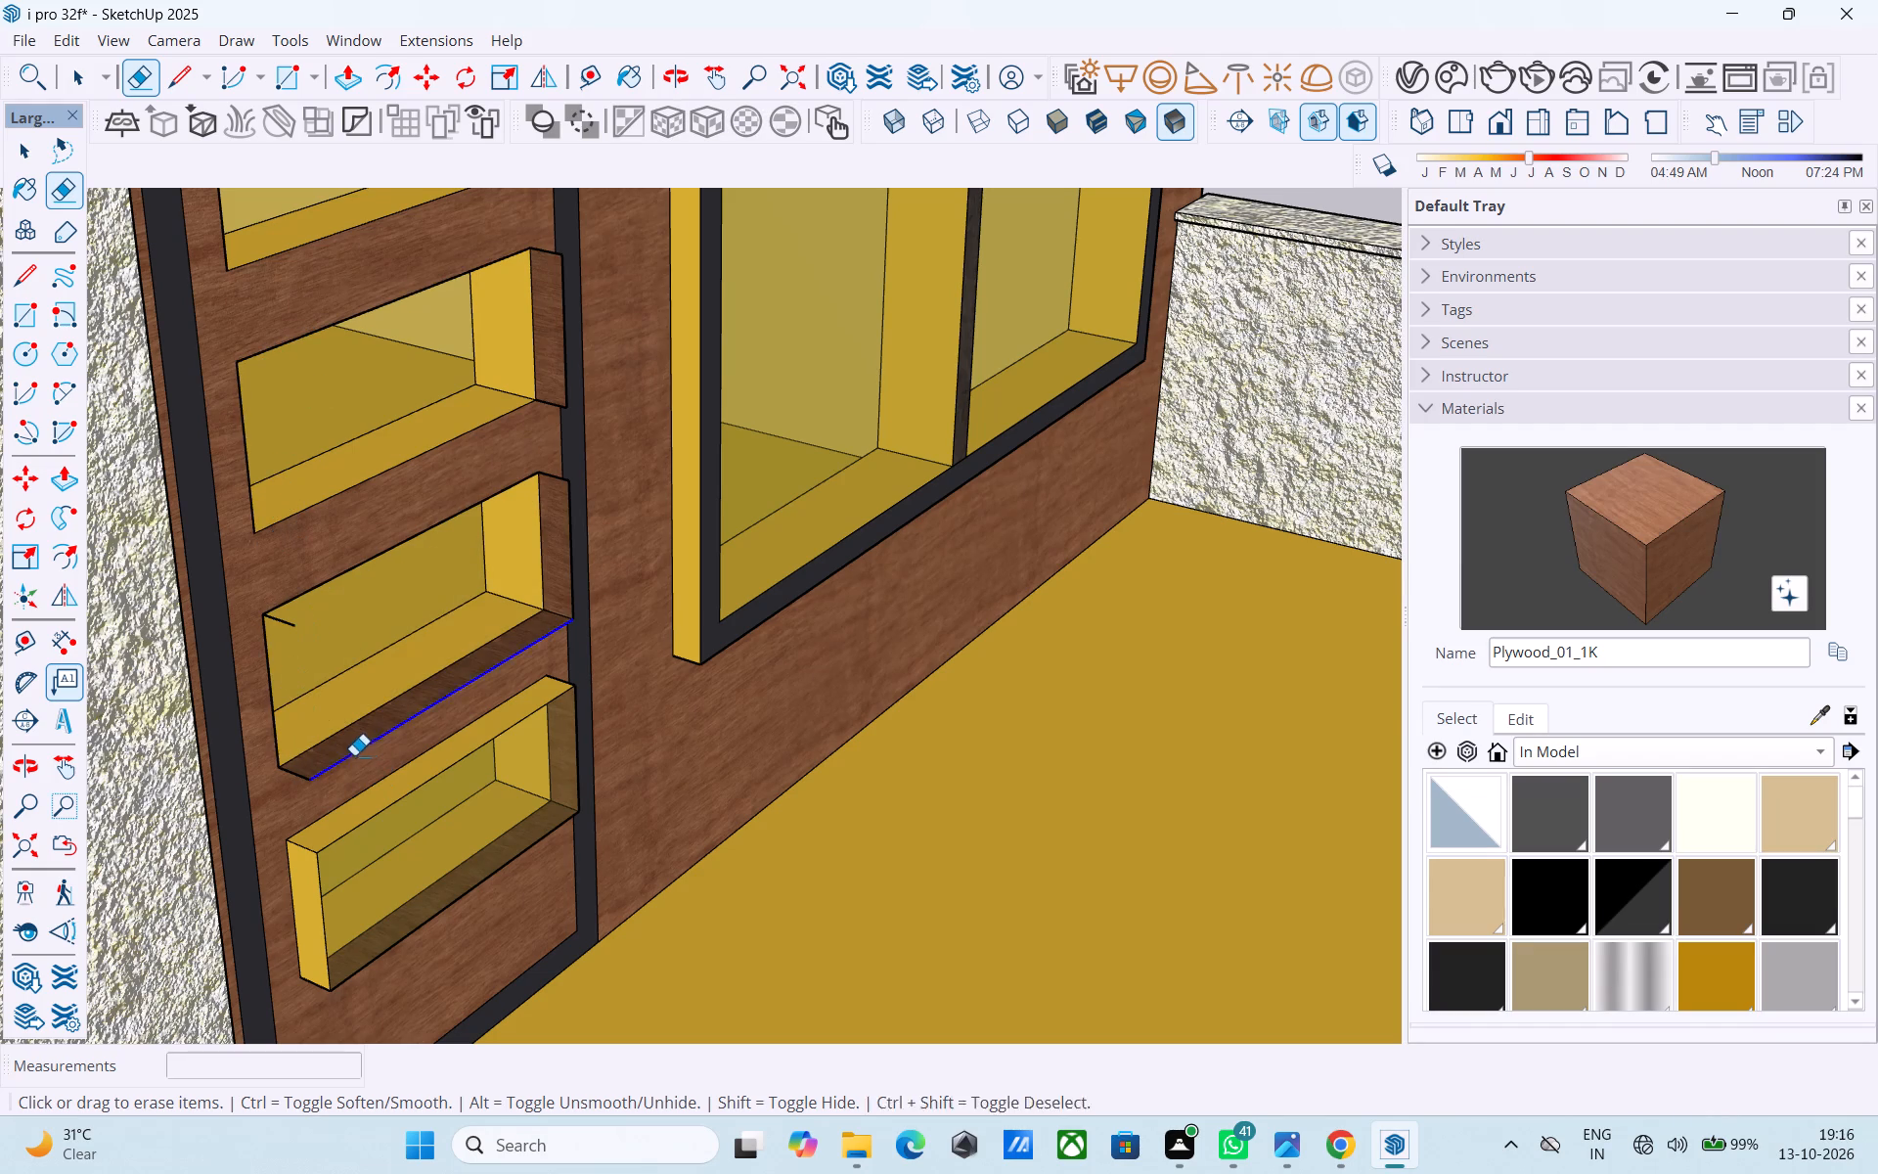
left_click_drag(295, 619, 294, 628)
left_click_drag(310, 782, 301, 782)
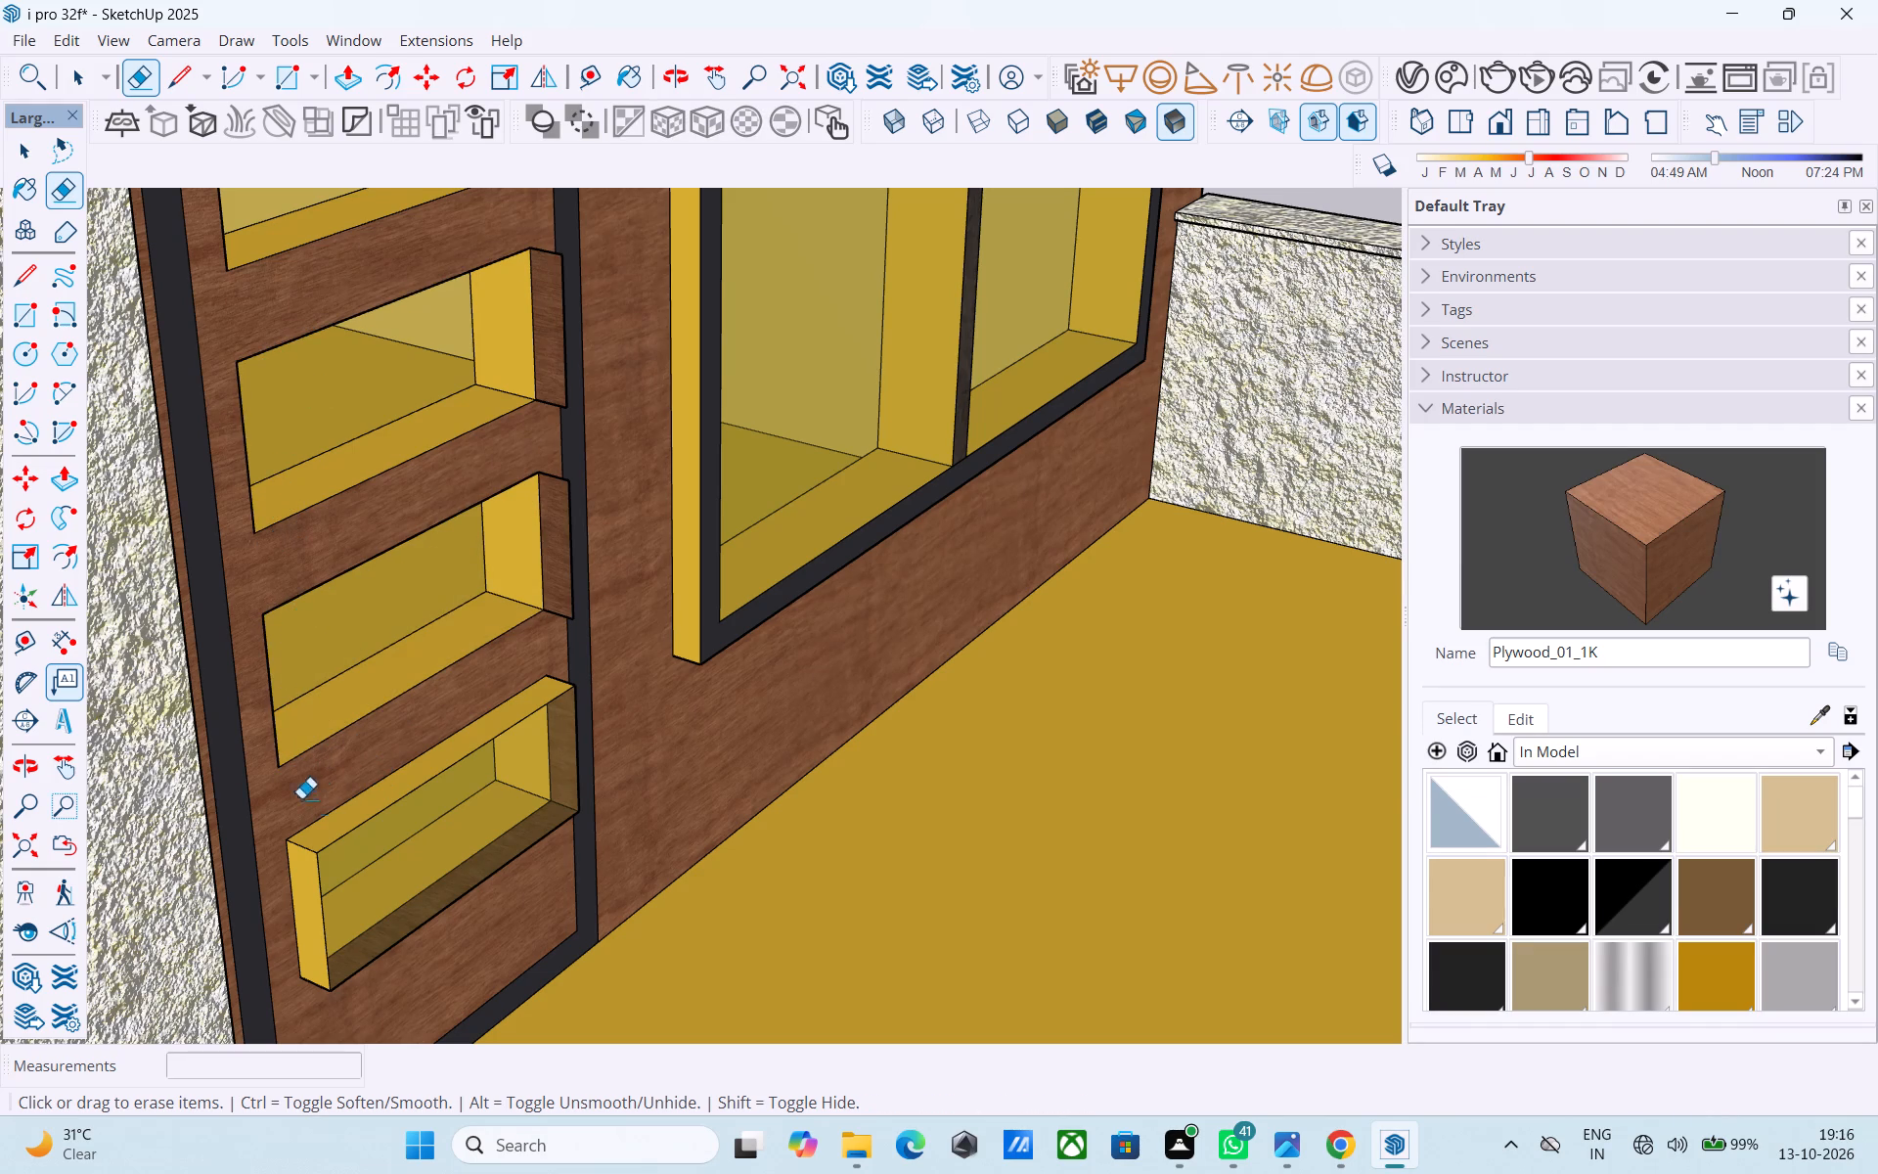
Erase the edges of the bottom glazed opening so wood panel covers it.
left_click(342, 839)
left_click(313, 857)
left_click(327, 905)
left_click(320, 931)
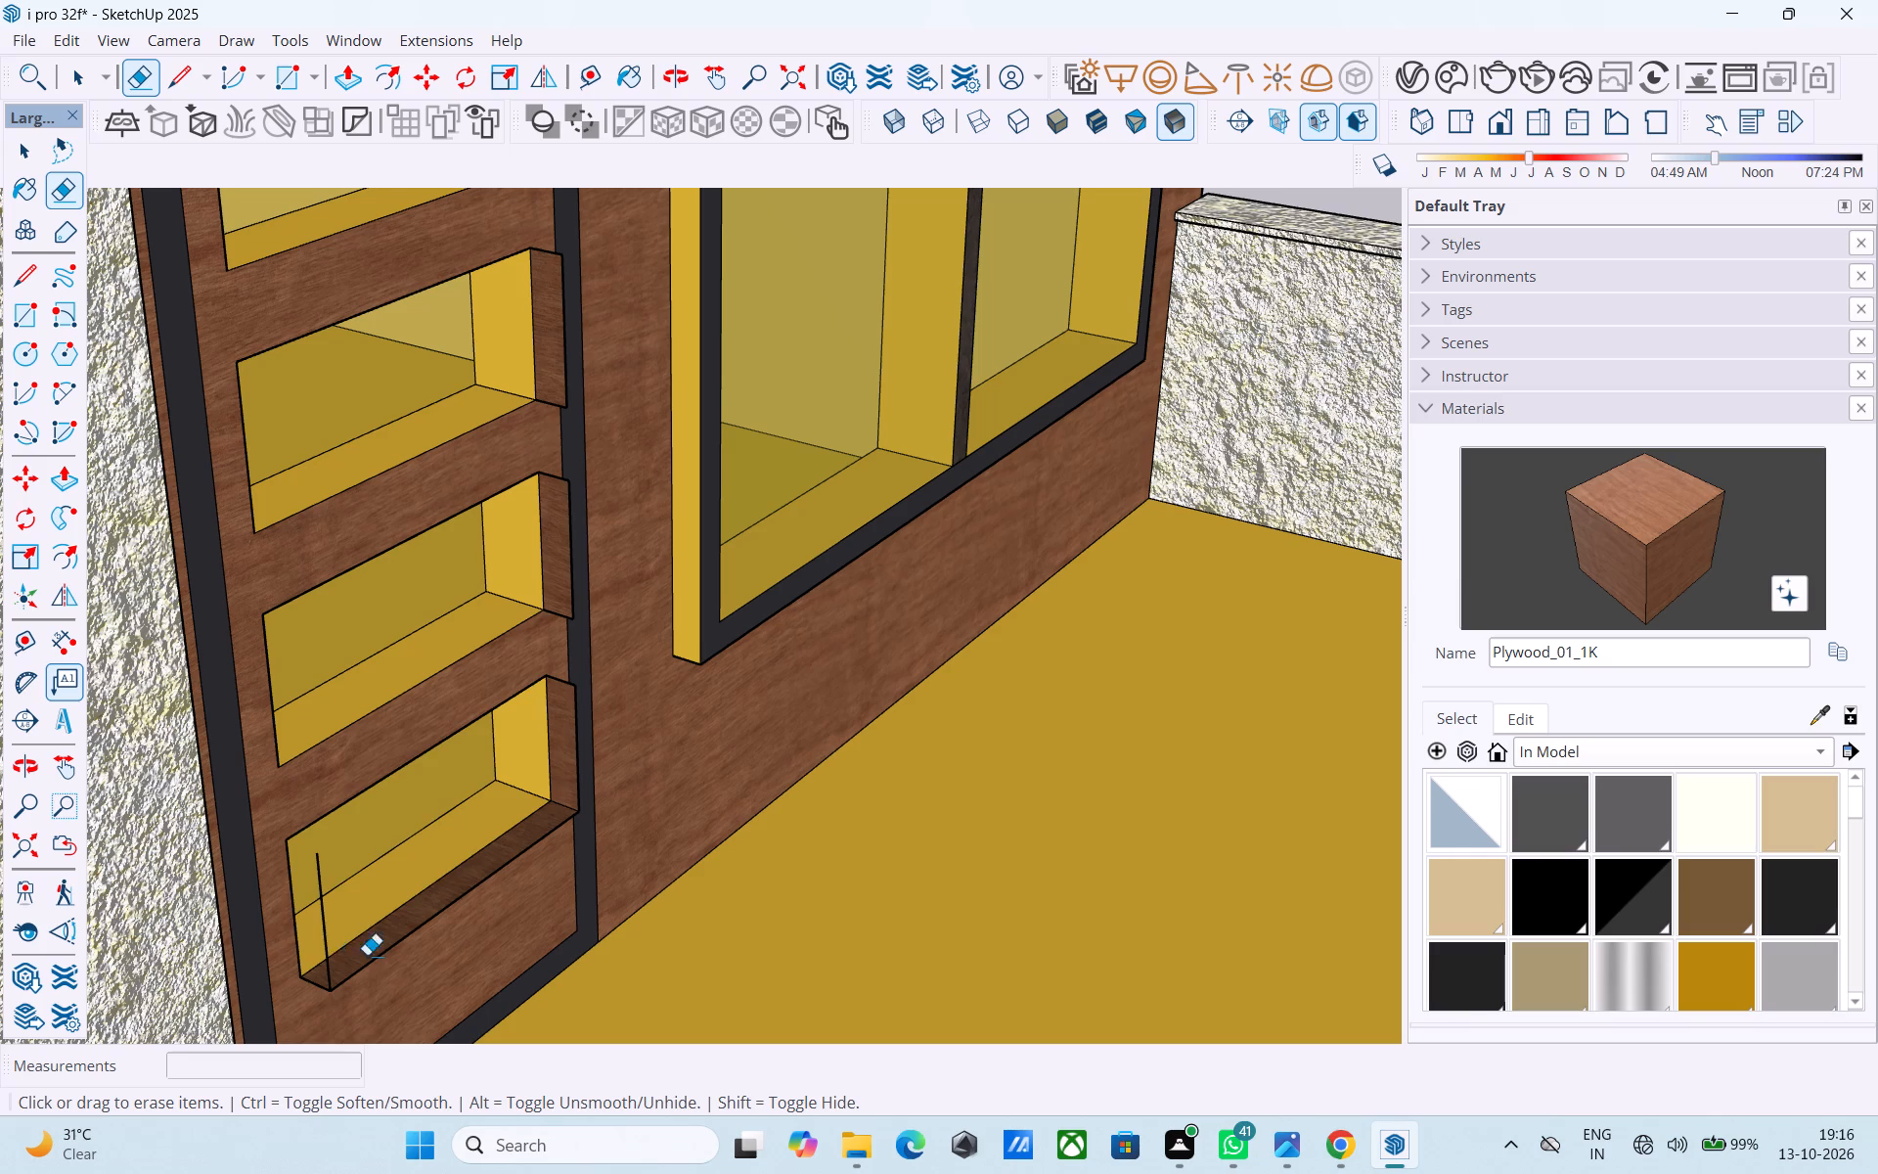
left_click_drag(343, 947, 326, 950)
left_click_drag(347, 968, 351, 983)
left_click_drag(442, 703, 453, 765)
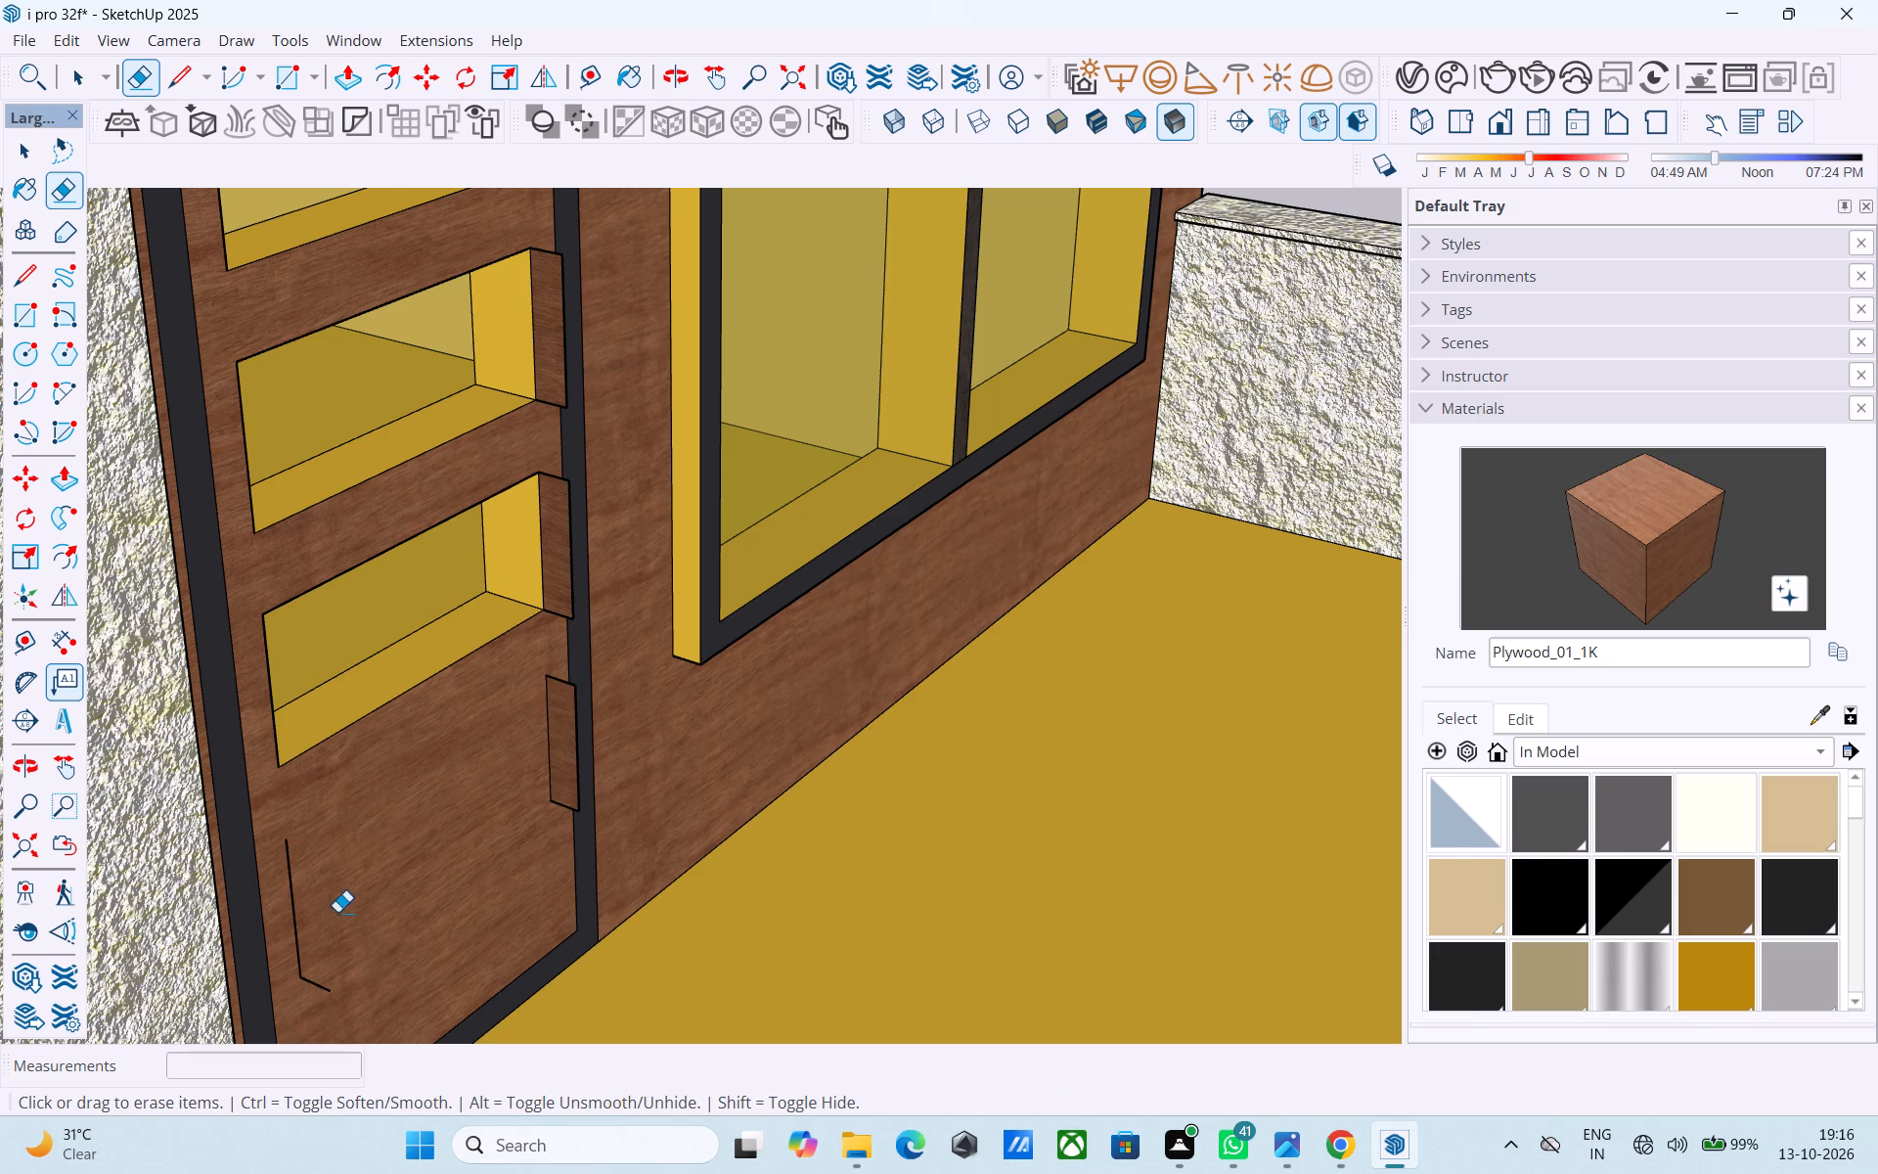
left_click(300, 923)
left_click_drag(319, 975, 304, 1004)
Erase the outlines of the three remaining glazed openings to make the door panel solid wood.
left_click_drag(342, 751, 244, 396)
left_click_drag(257, 514, 260, 632)
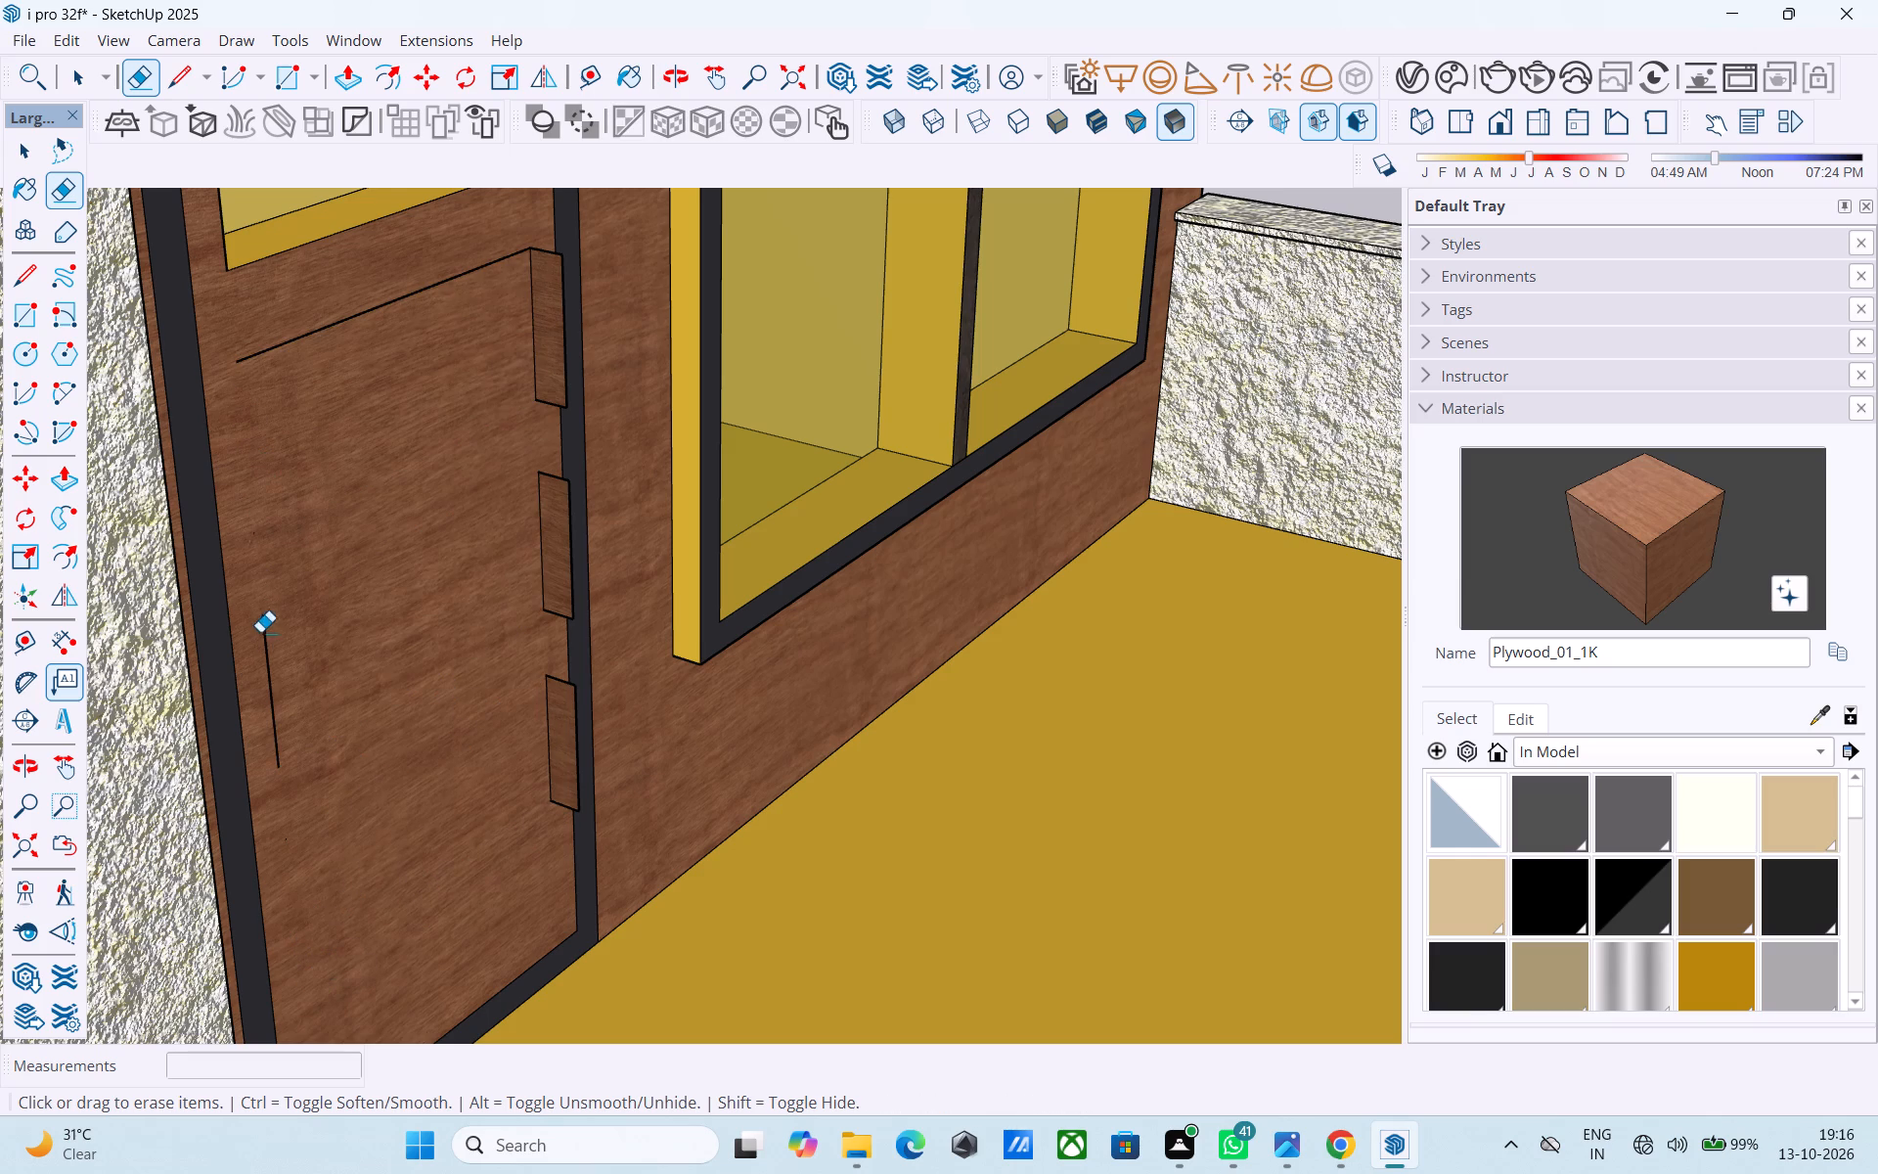
left_click_drag(260, 632, 279, 658)
left_click_drag(271, 241, 305, 359)
Erase leftover opening edges along the door's side nearest the large window, and undo the last erasure.
middle_click_drag(322, 390, 182, 426)
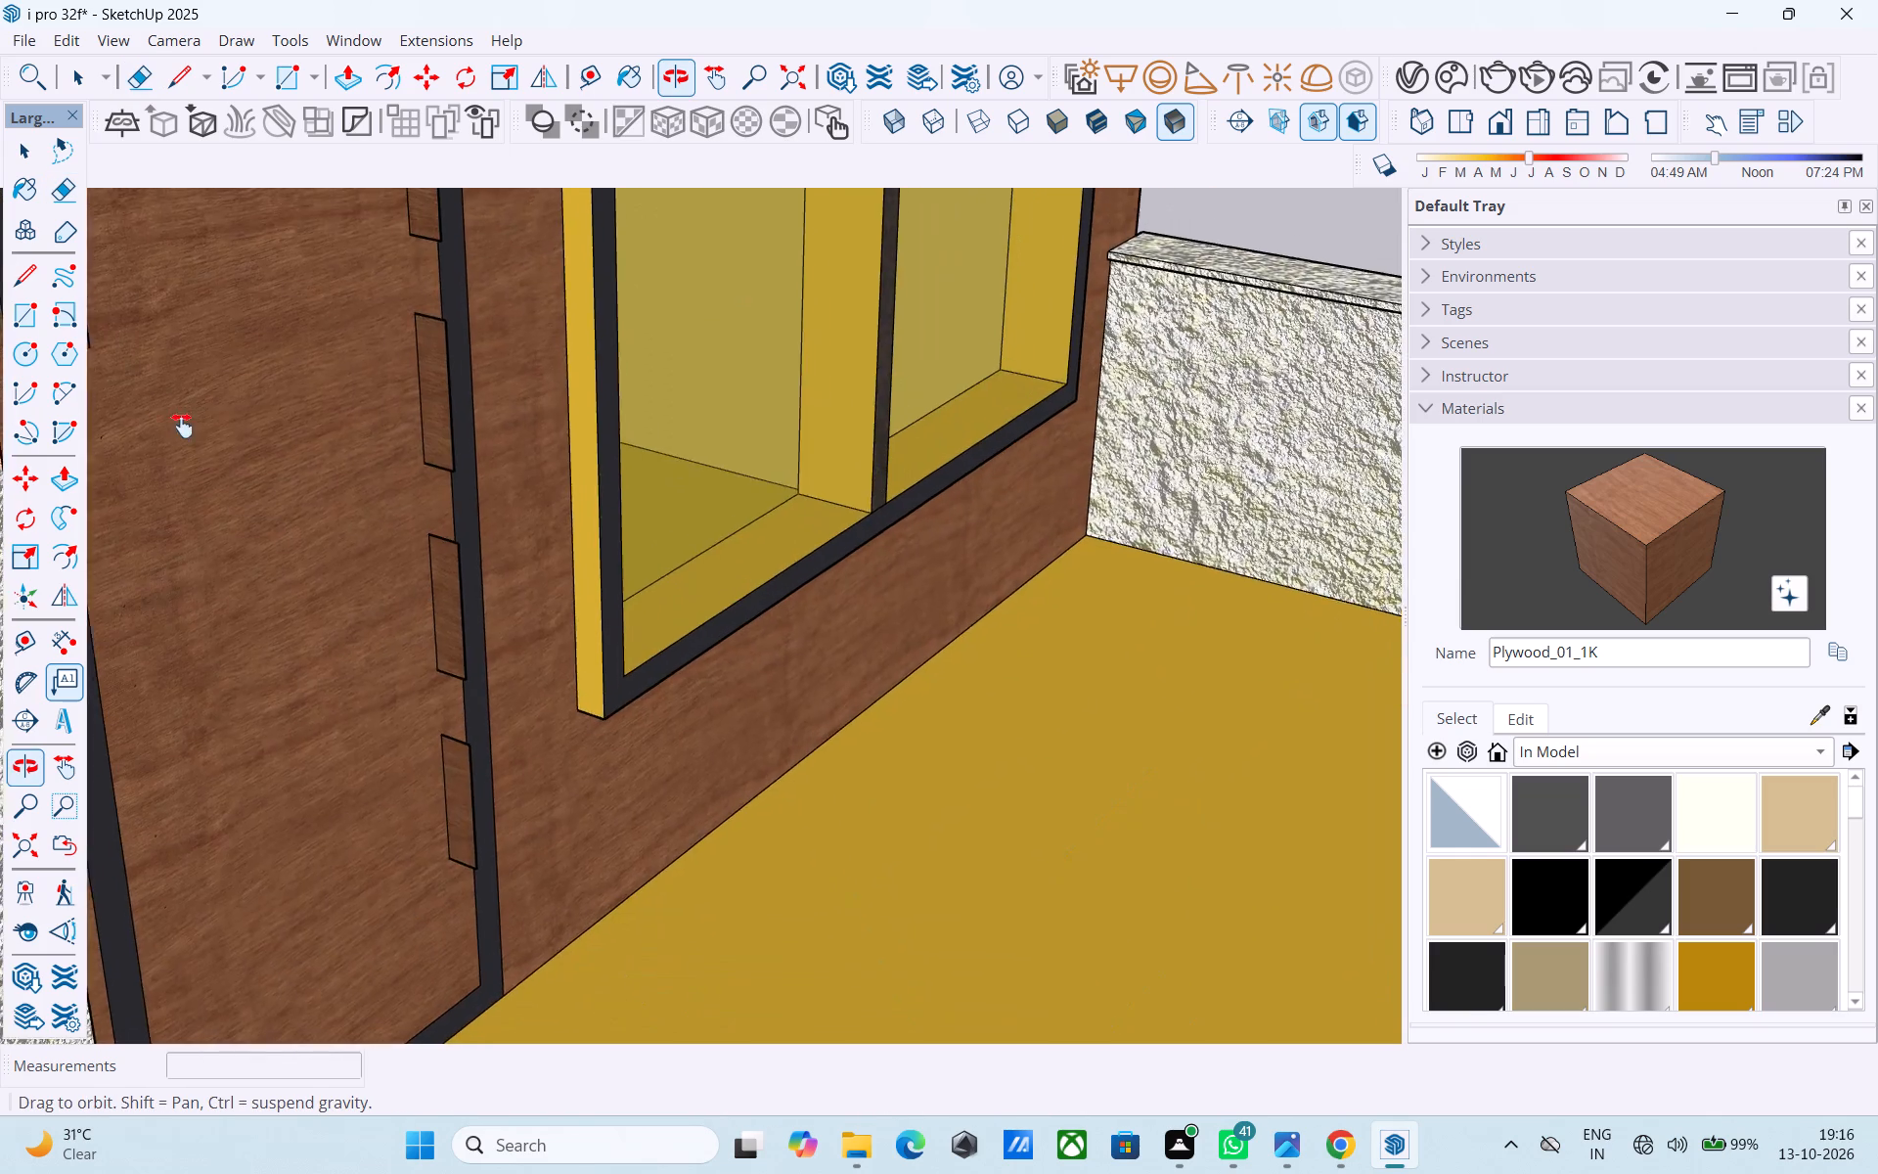
middle_click_drag(182, 426, 178, 410)
scroll(220, 459, "down", 5)
scroll(388, 534, "up", 4)
left_click_drag(365, 482, 362, 468)
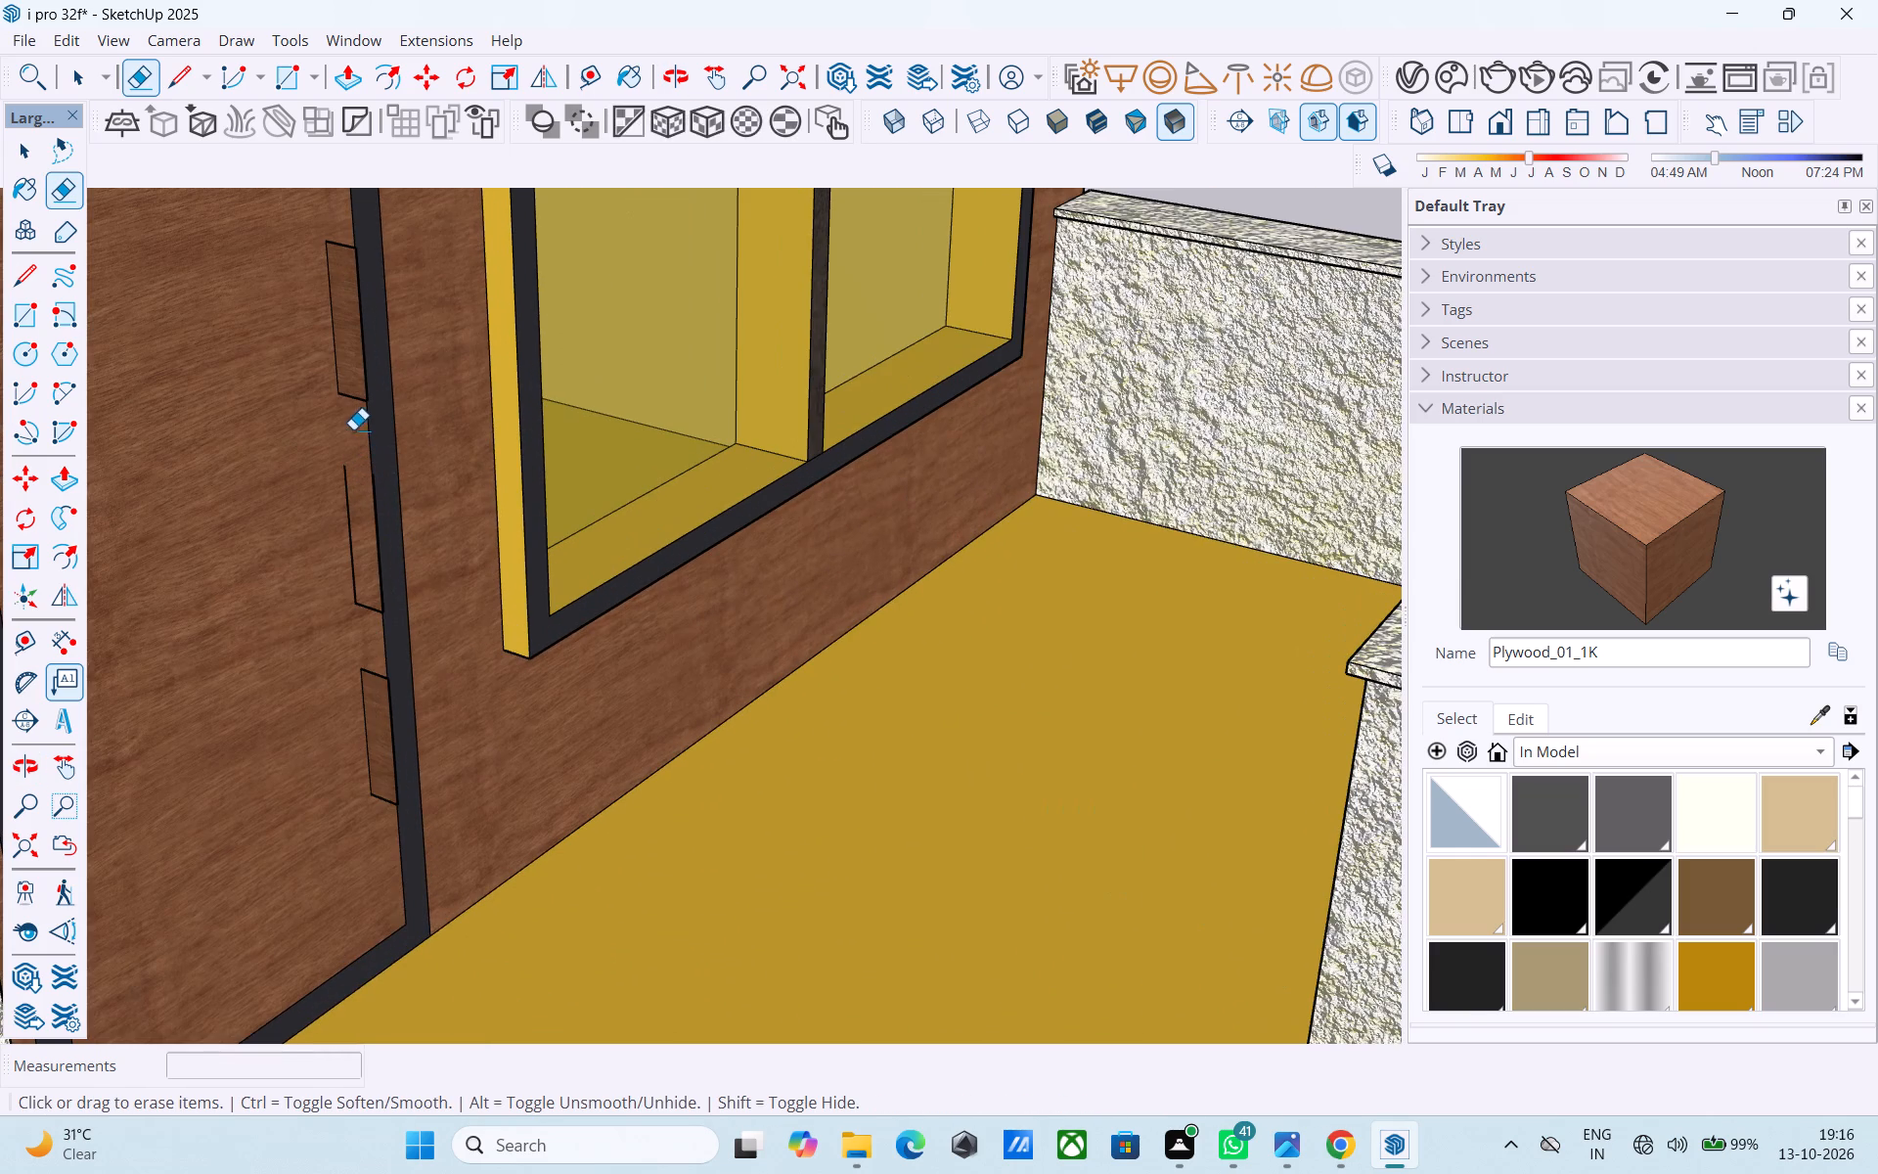
left_click_drag(351, 387, 351, 419)
left_click_drag(337, 241, 314, 274)
left_click_drag(347, 479, 351, 483)
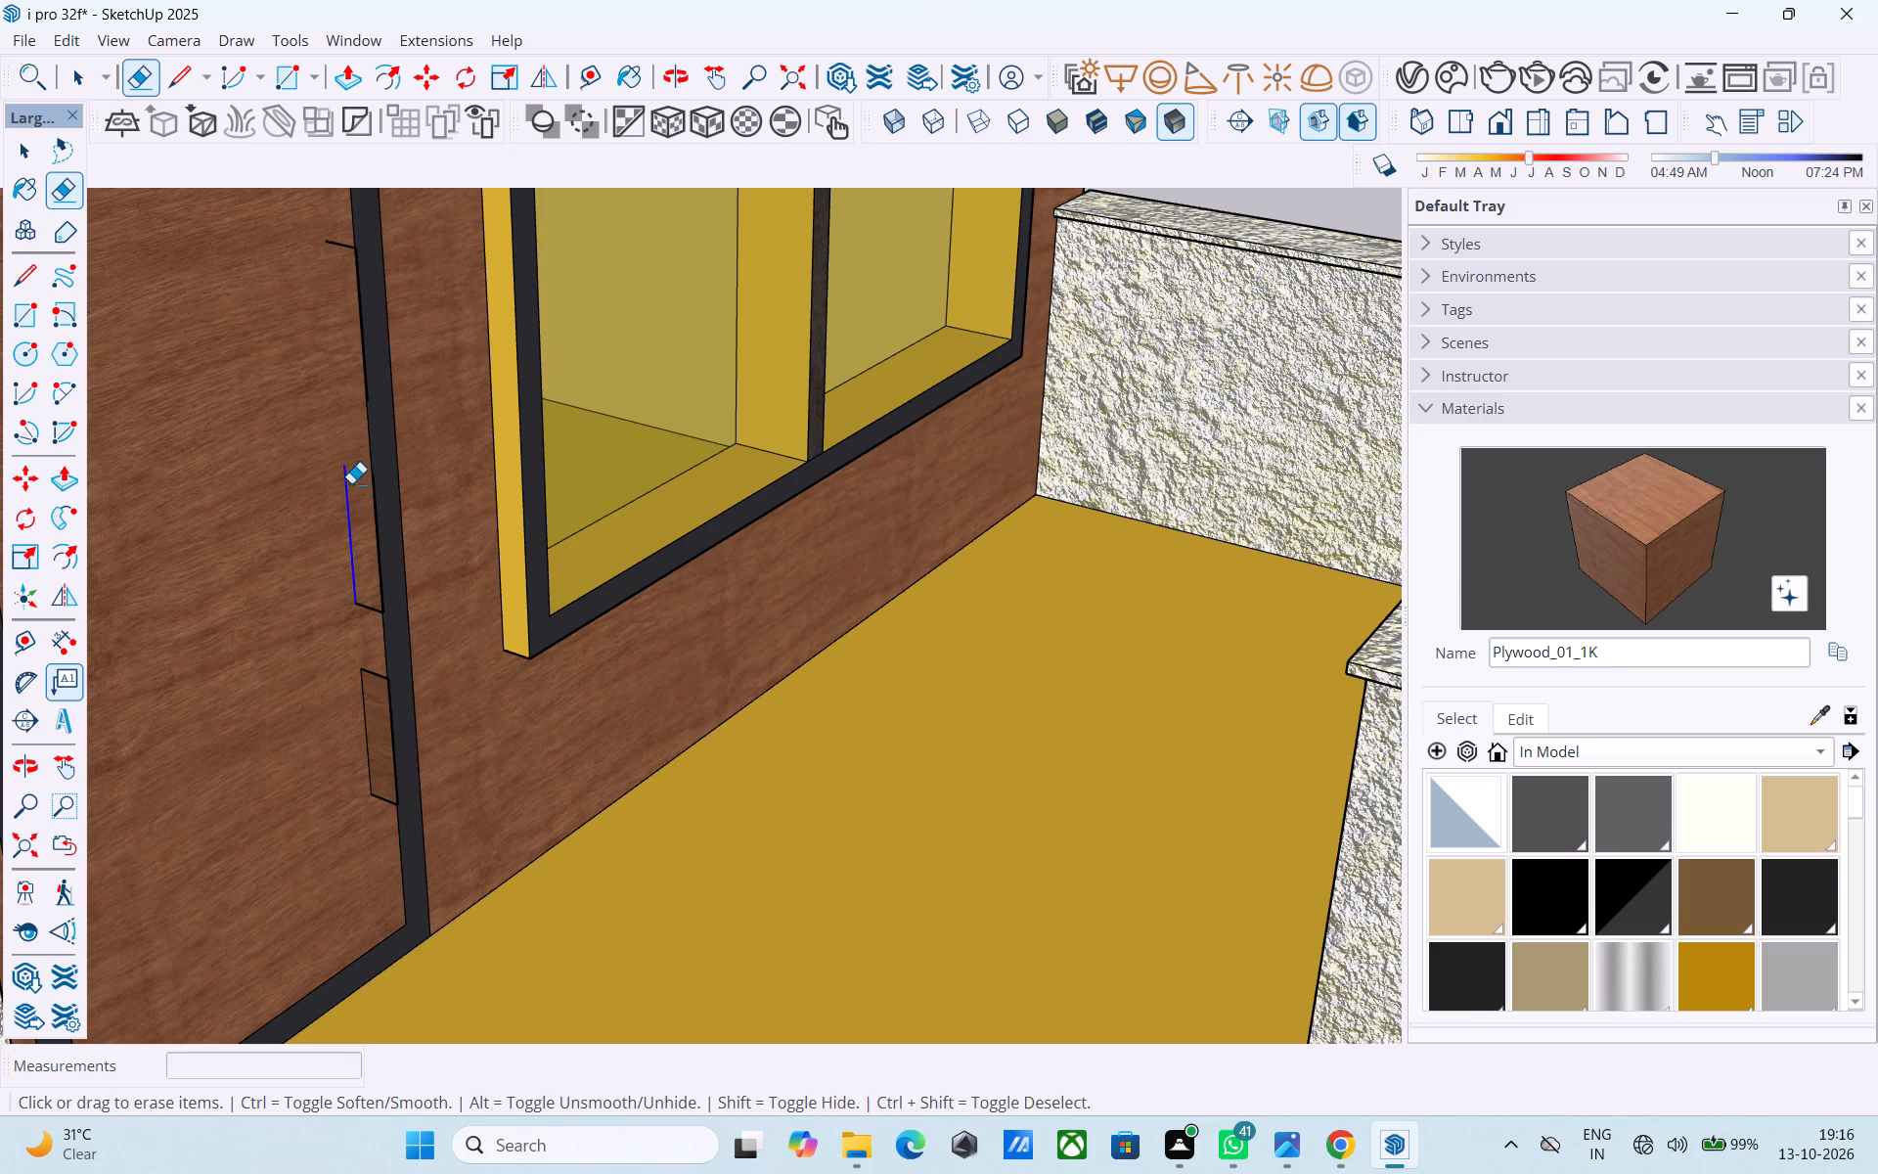
left_click_drag(351, 483, 348, 513)
left_click_drag(357, 601, 366, 620)
left_click_drag(375, 655, 367, 723)
left_click_drag(376, 671, 383, 710)
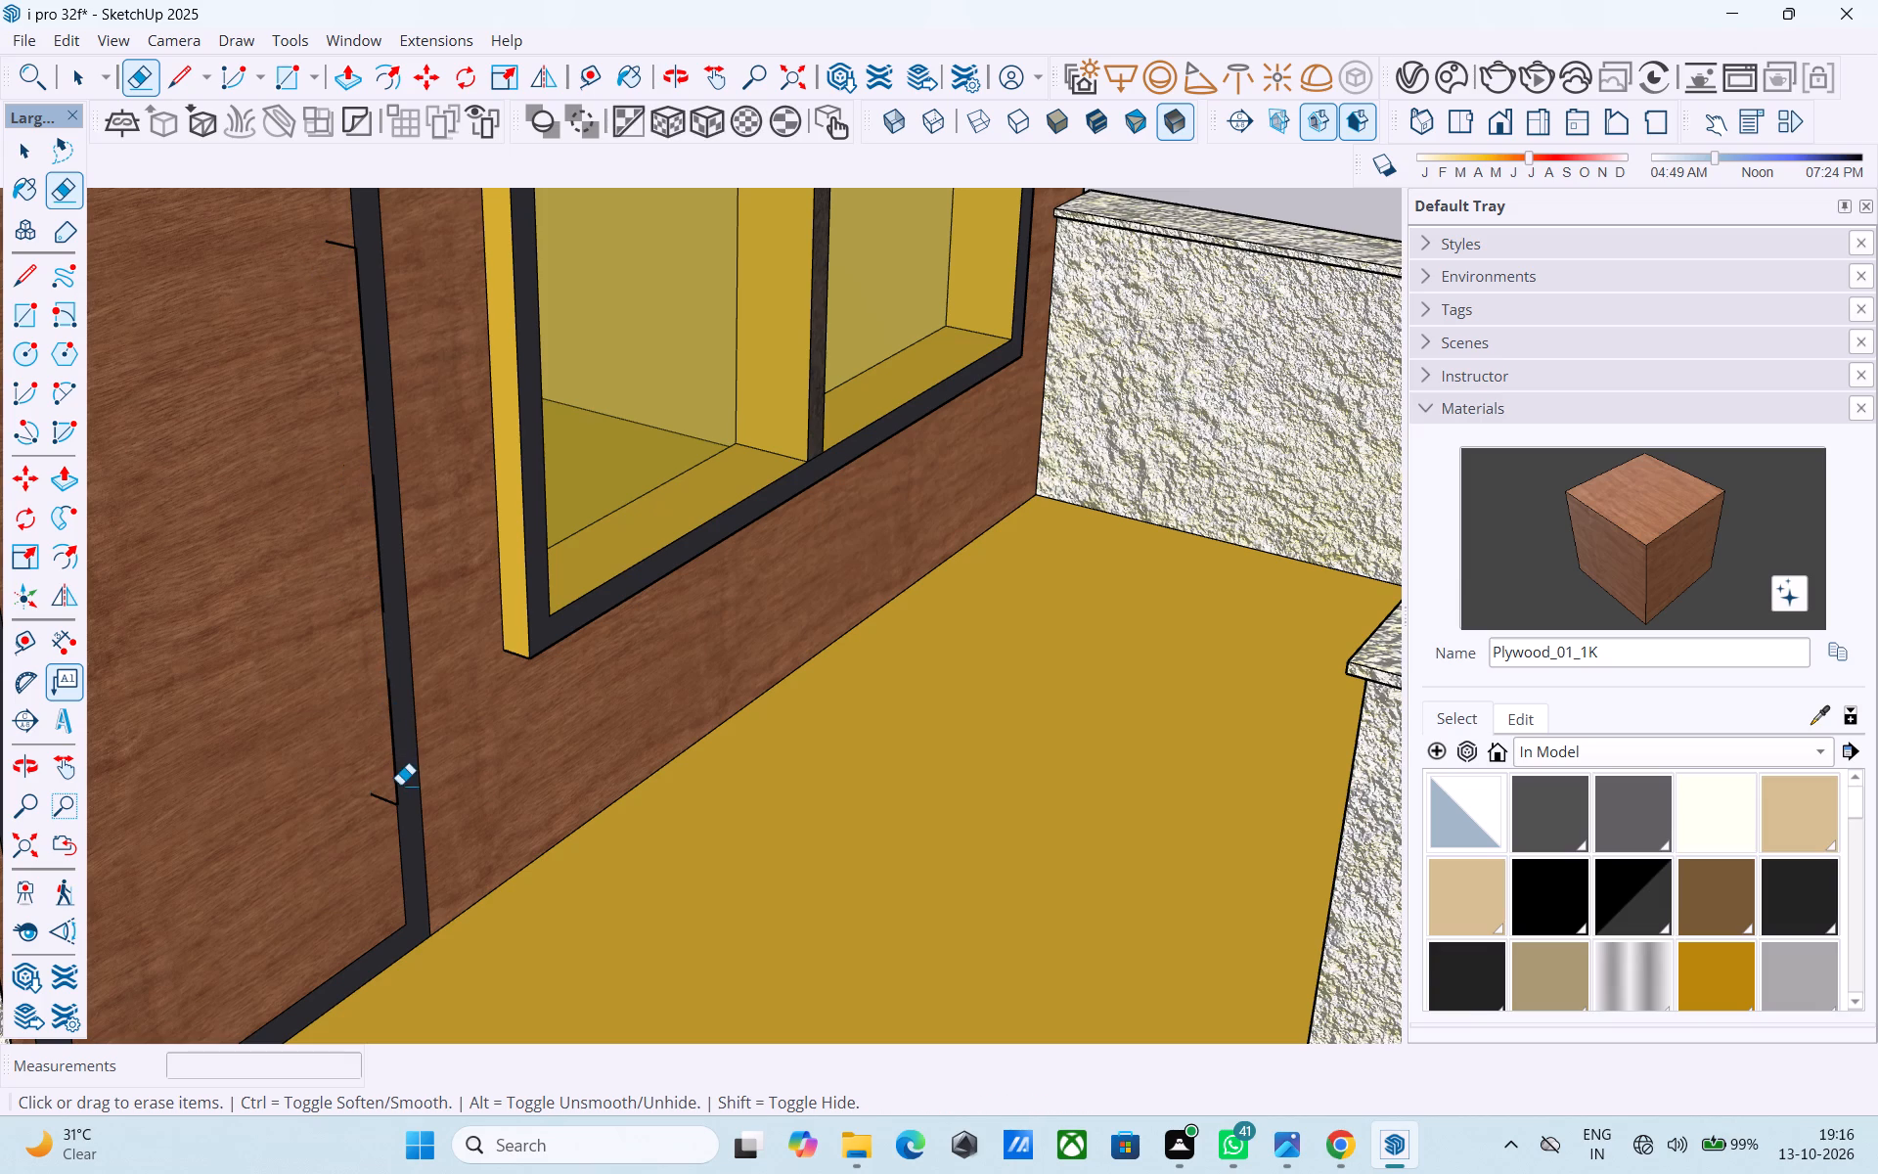
left_click_drag(399, 787, 393, 811)
key("ctrl+z")
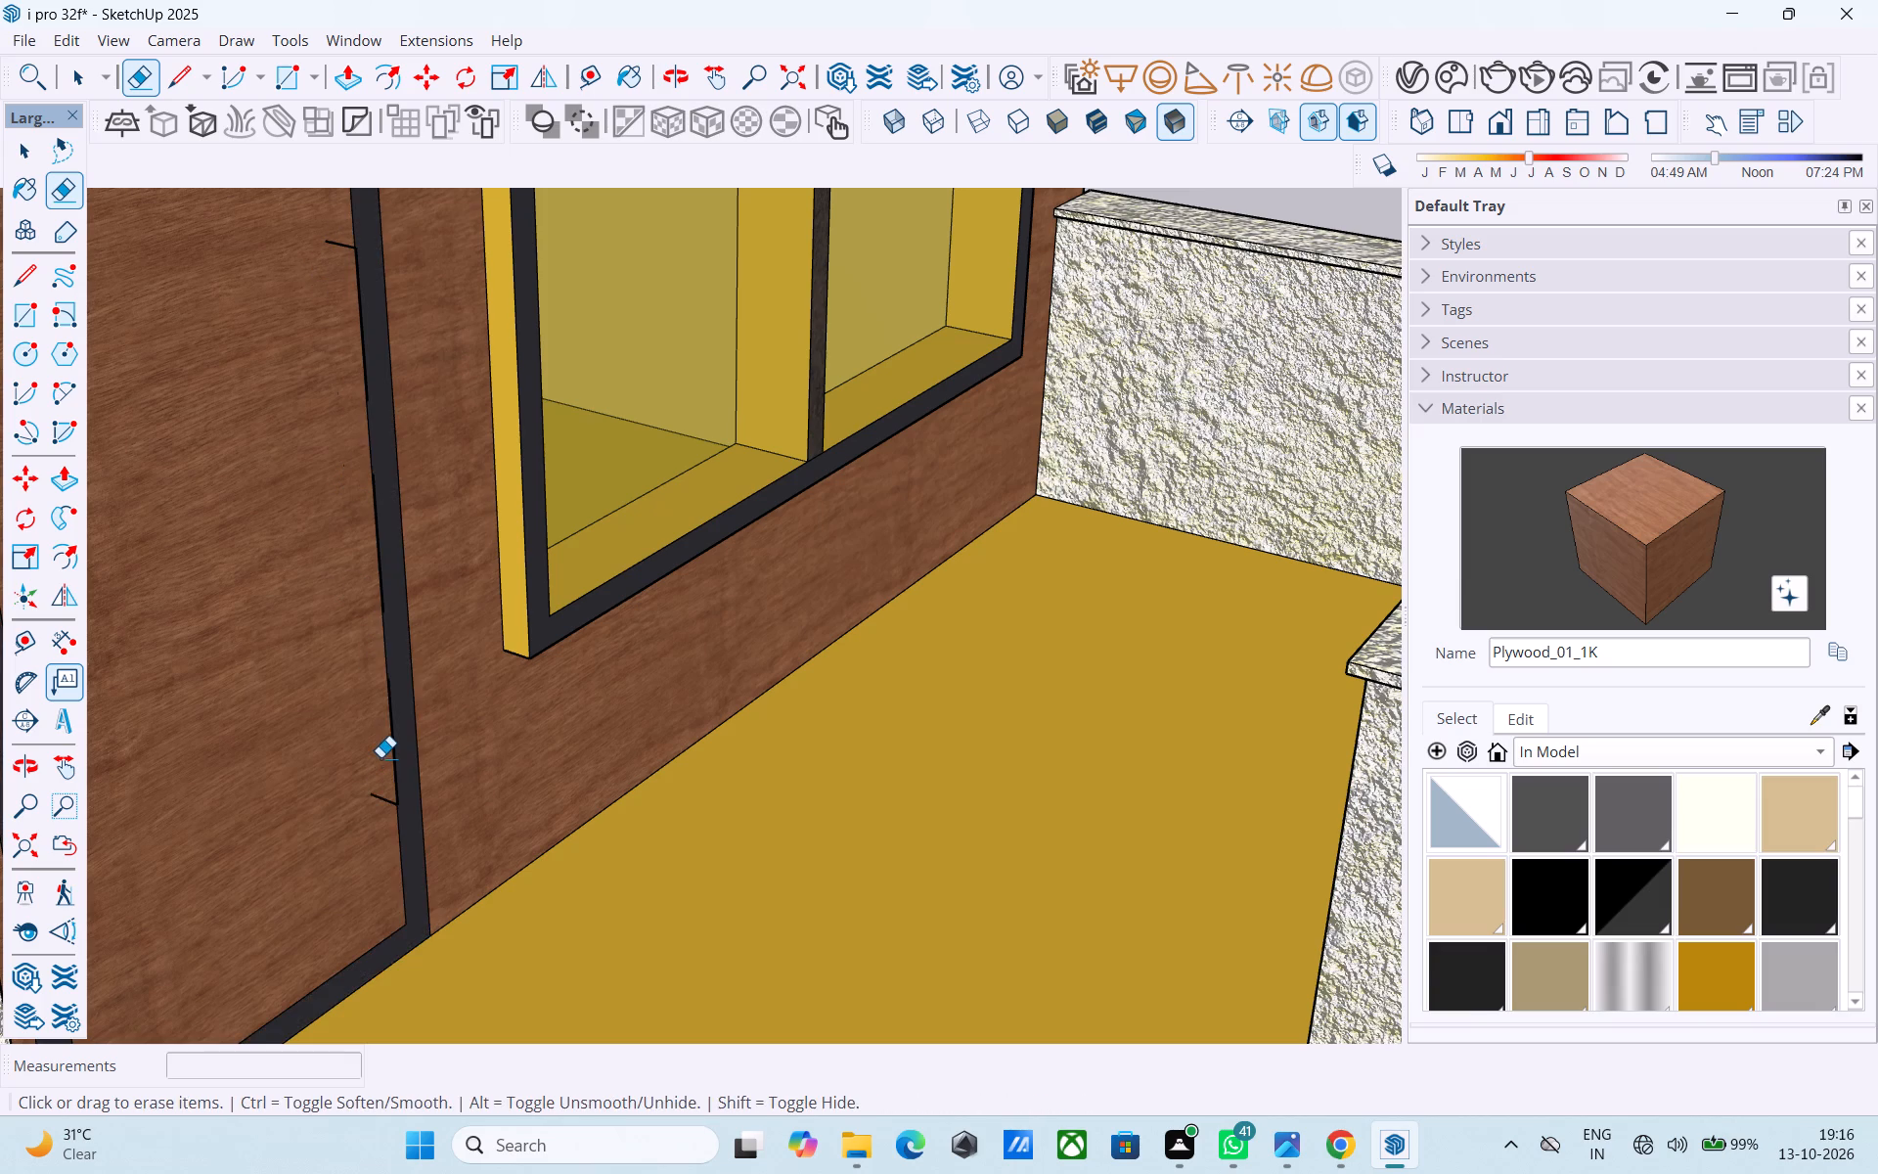
Erase the remaining stray edges along the lower and middle parts of the door panel beside the frame.
scroll(380, 757, "down", 2)
middle_click_drag(537, 757, 467, 734, "shift")
scroll(474, 743, "up", 3)
left_click(493, 748)
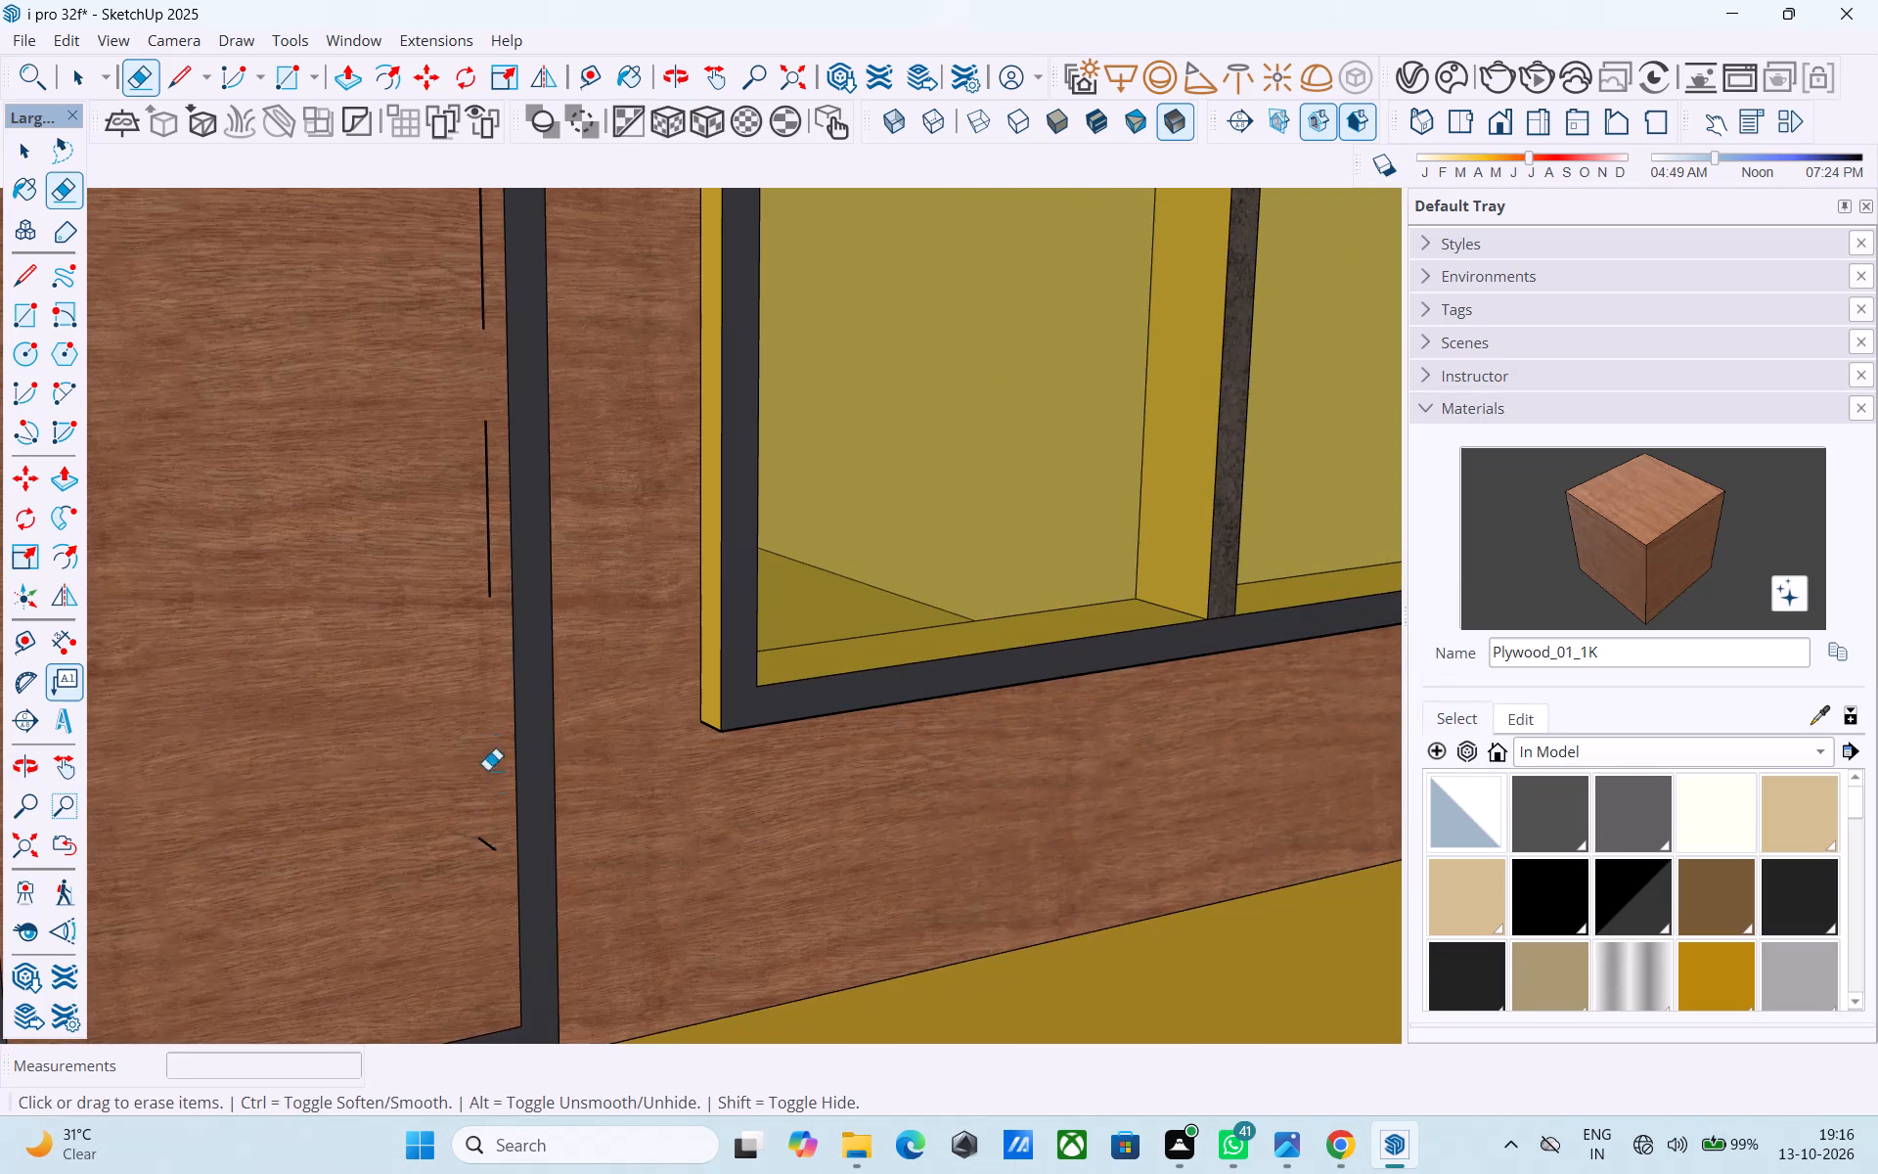
left_click_drag(487, 835, 496, 853)
left_click(495, 578)
middle_click_drag(472, 484, 441, 802, "shift")
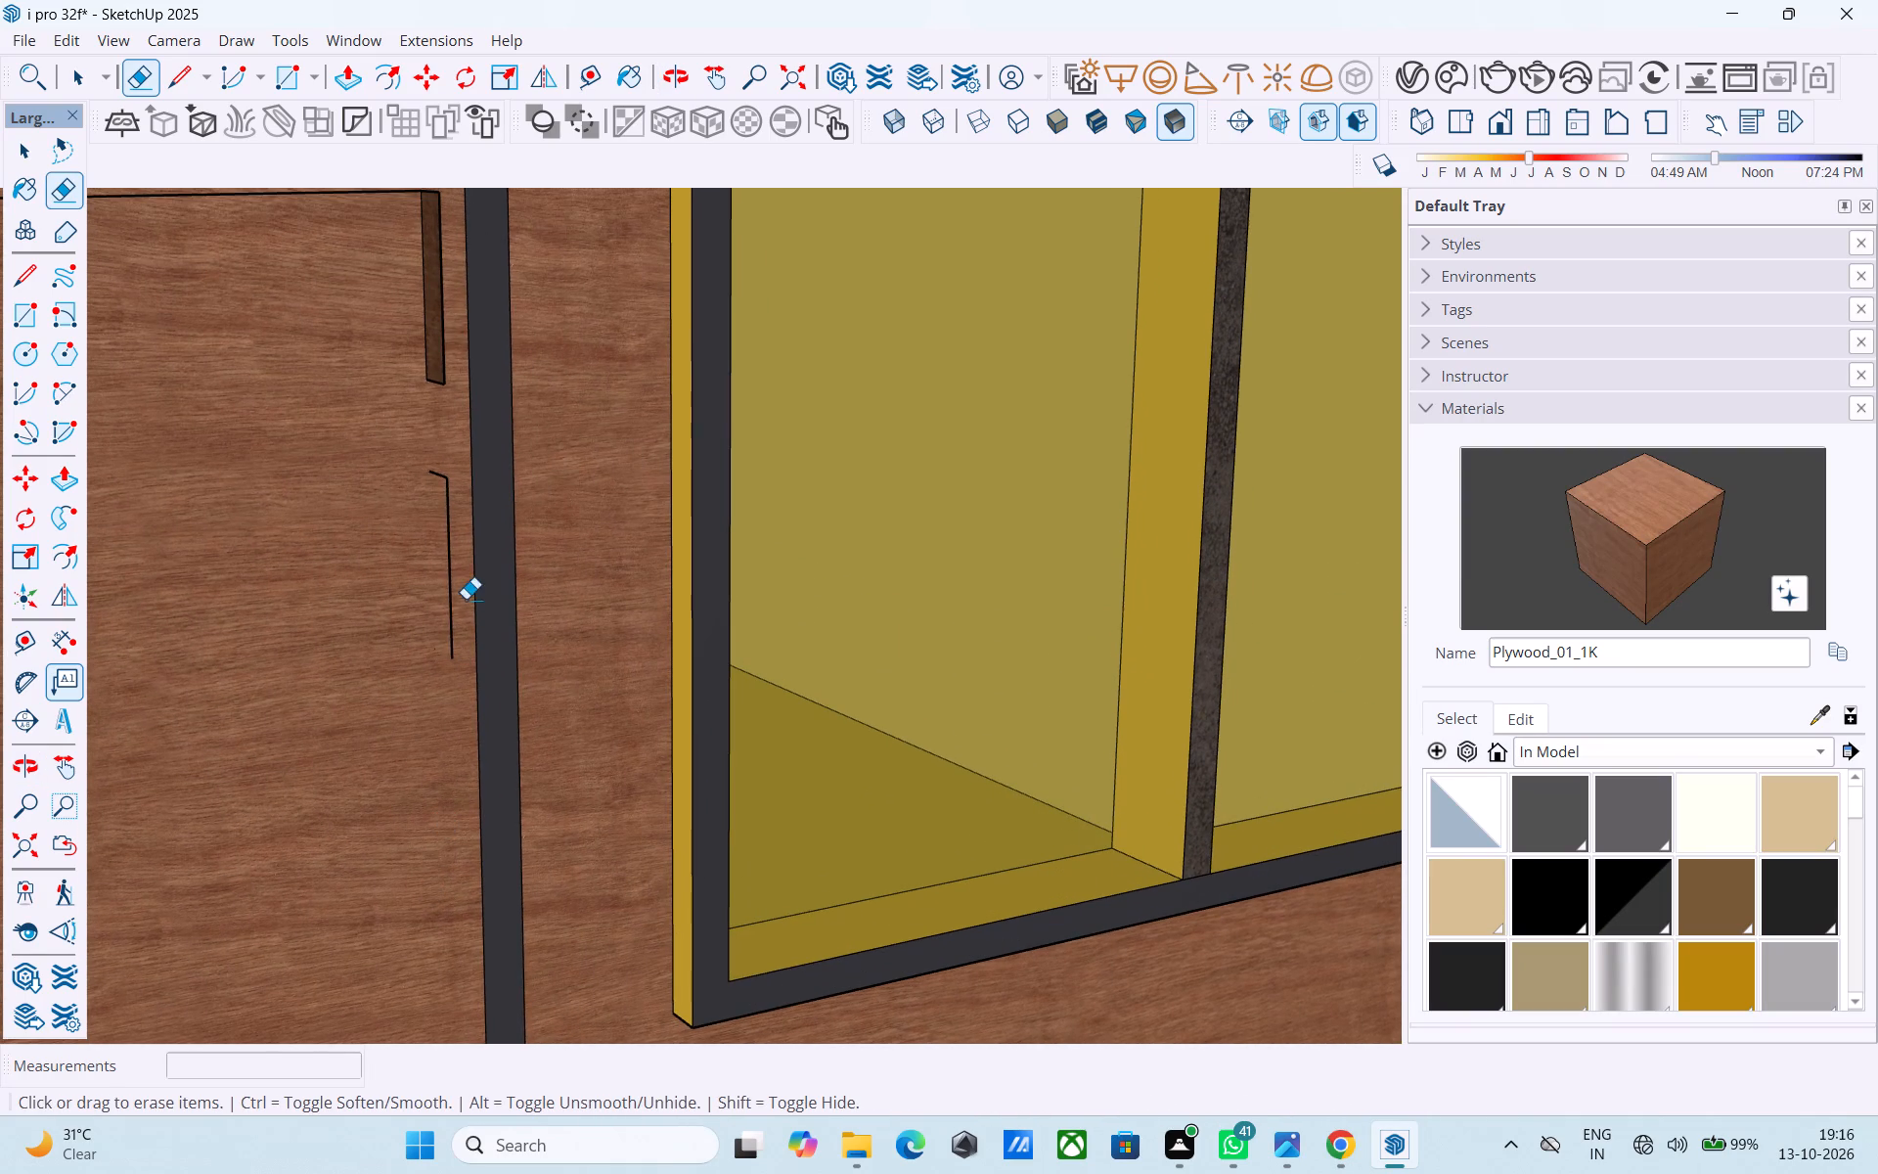
left_click_drag(464, 591, 450, 586)
left_click_drag(443, 467, 429, 491)
Erase the last leftover edges of the top opening on both sides of the door panel.
middle_click_drag(422, 479, 383, 802, "shift")
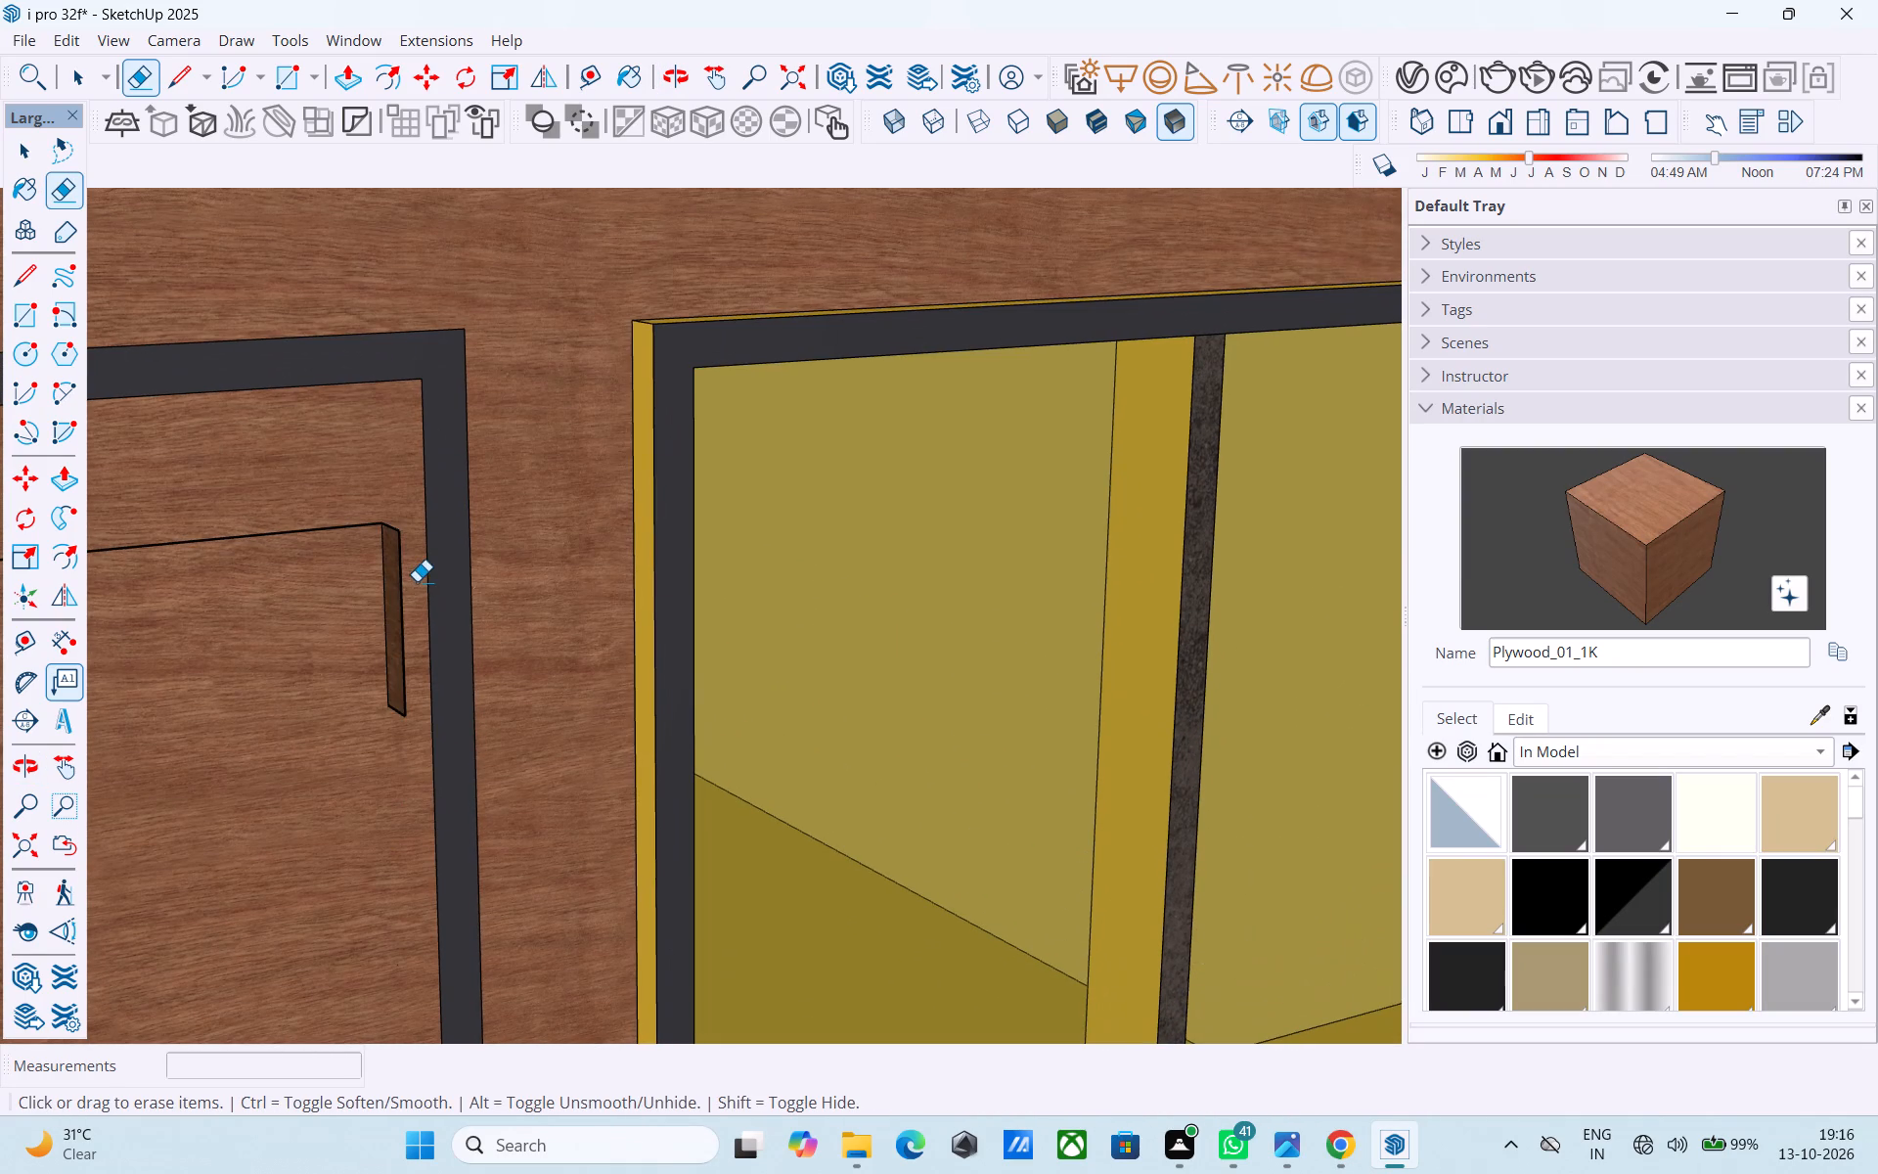
left_click_drag(411, 575, 380, 565)
left_click(382, 535)
left_click_drag(380, 527, 367, 519)
left_click_drag(388, 519, 389, 522)
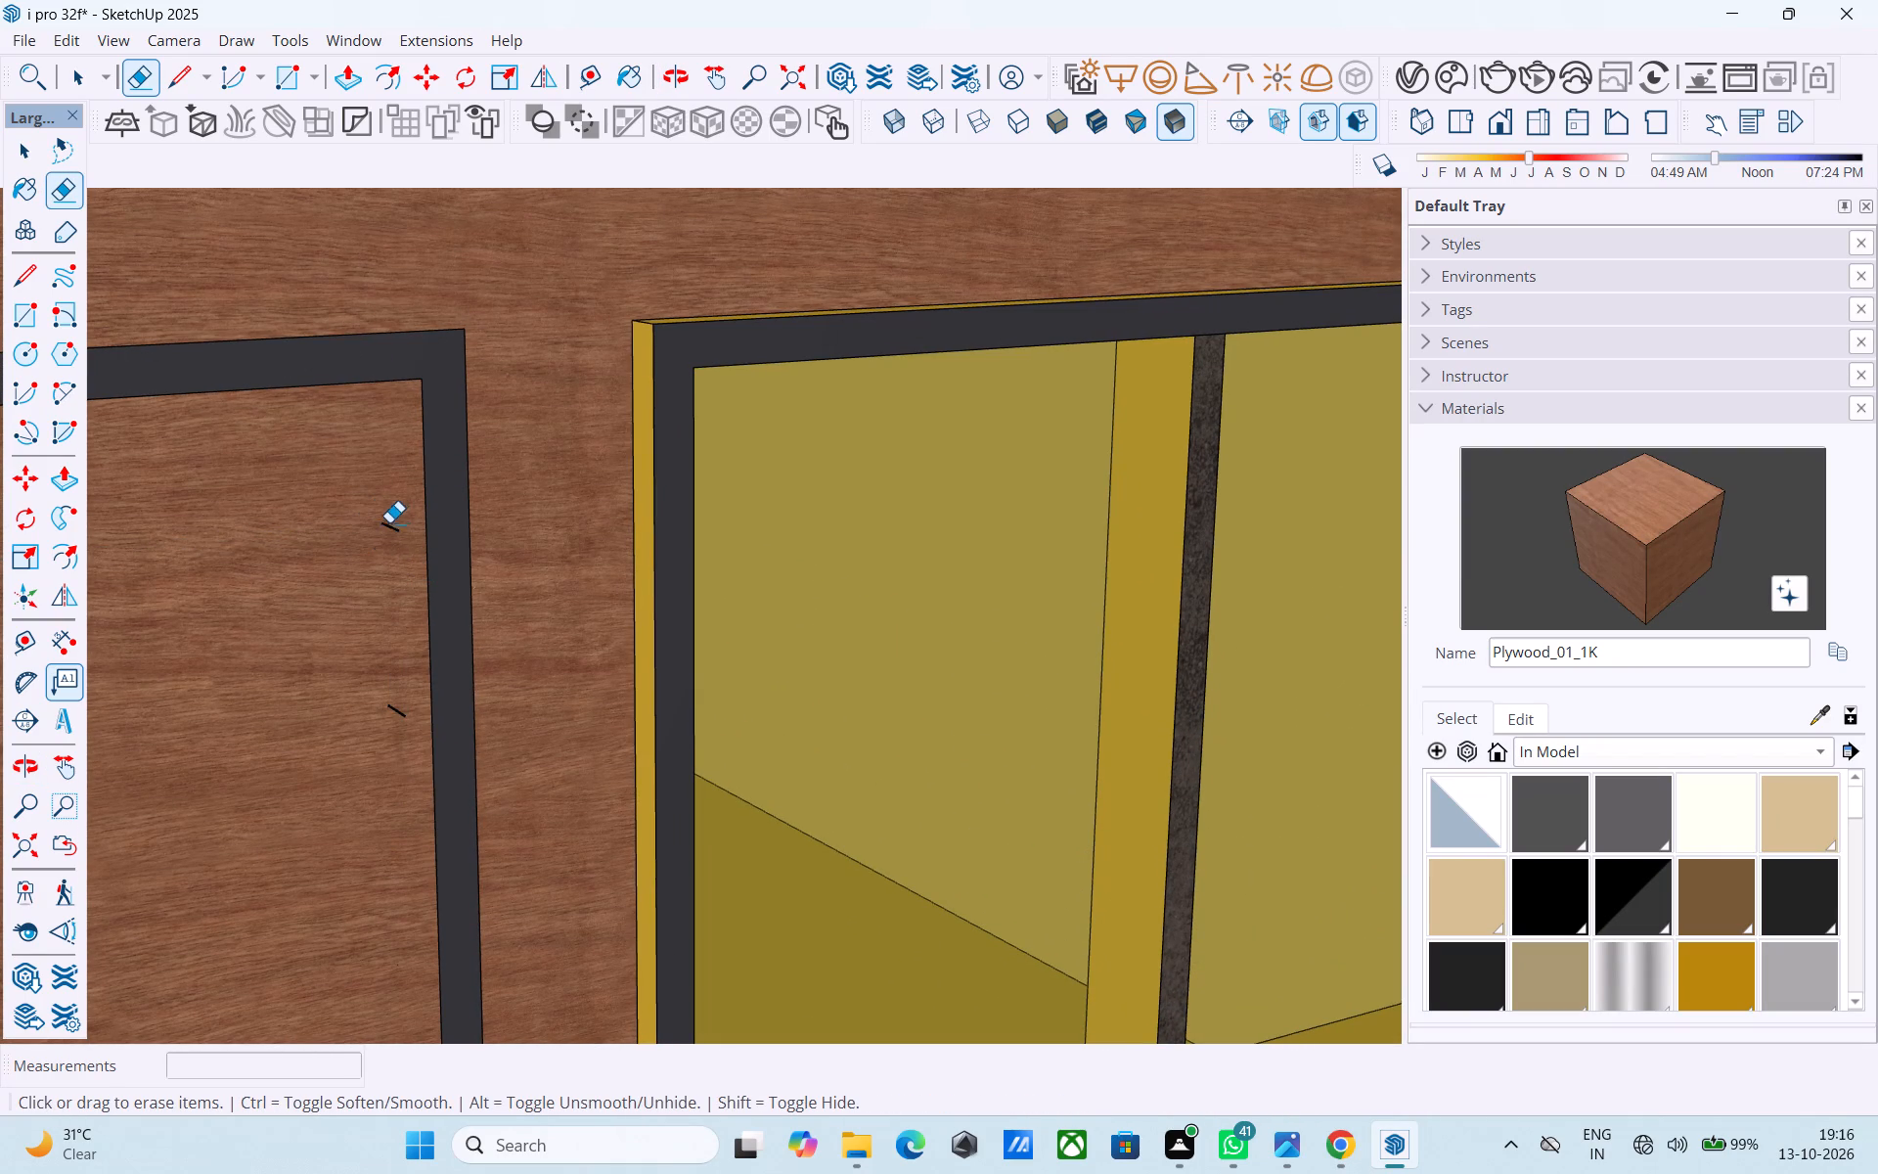
left_click_drag(389, 522, 365, 662)
left_click(387, 708)
scroll(396, 691, "down", 5)
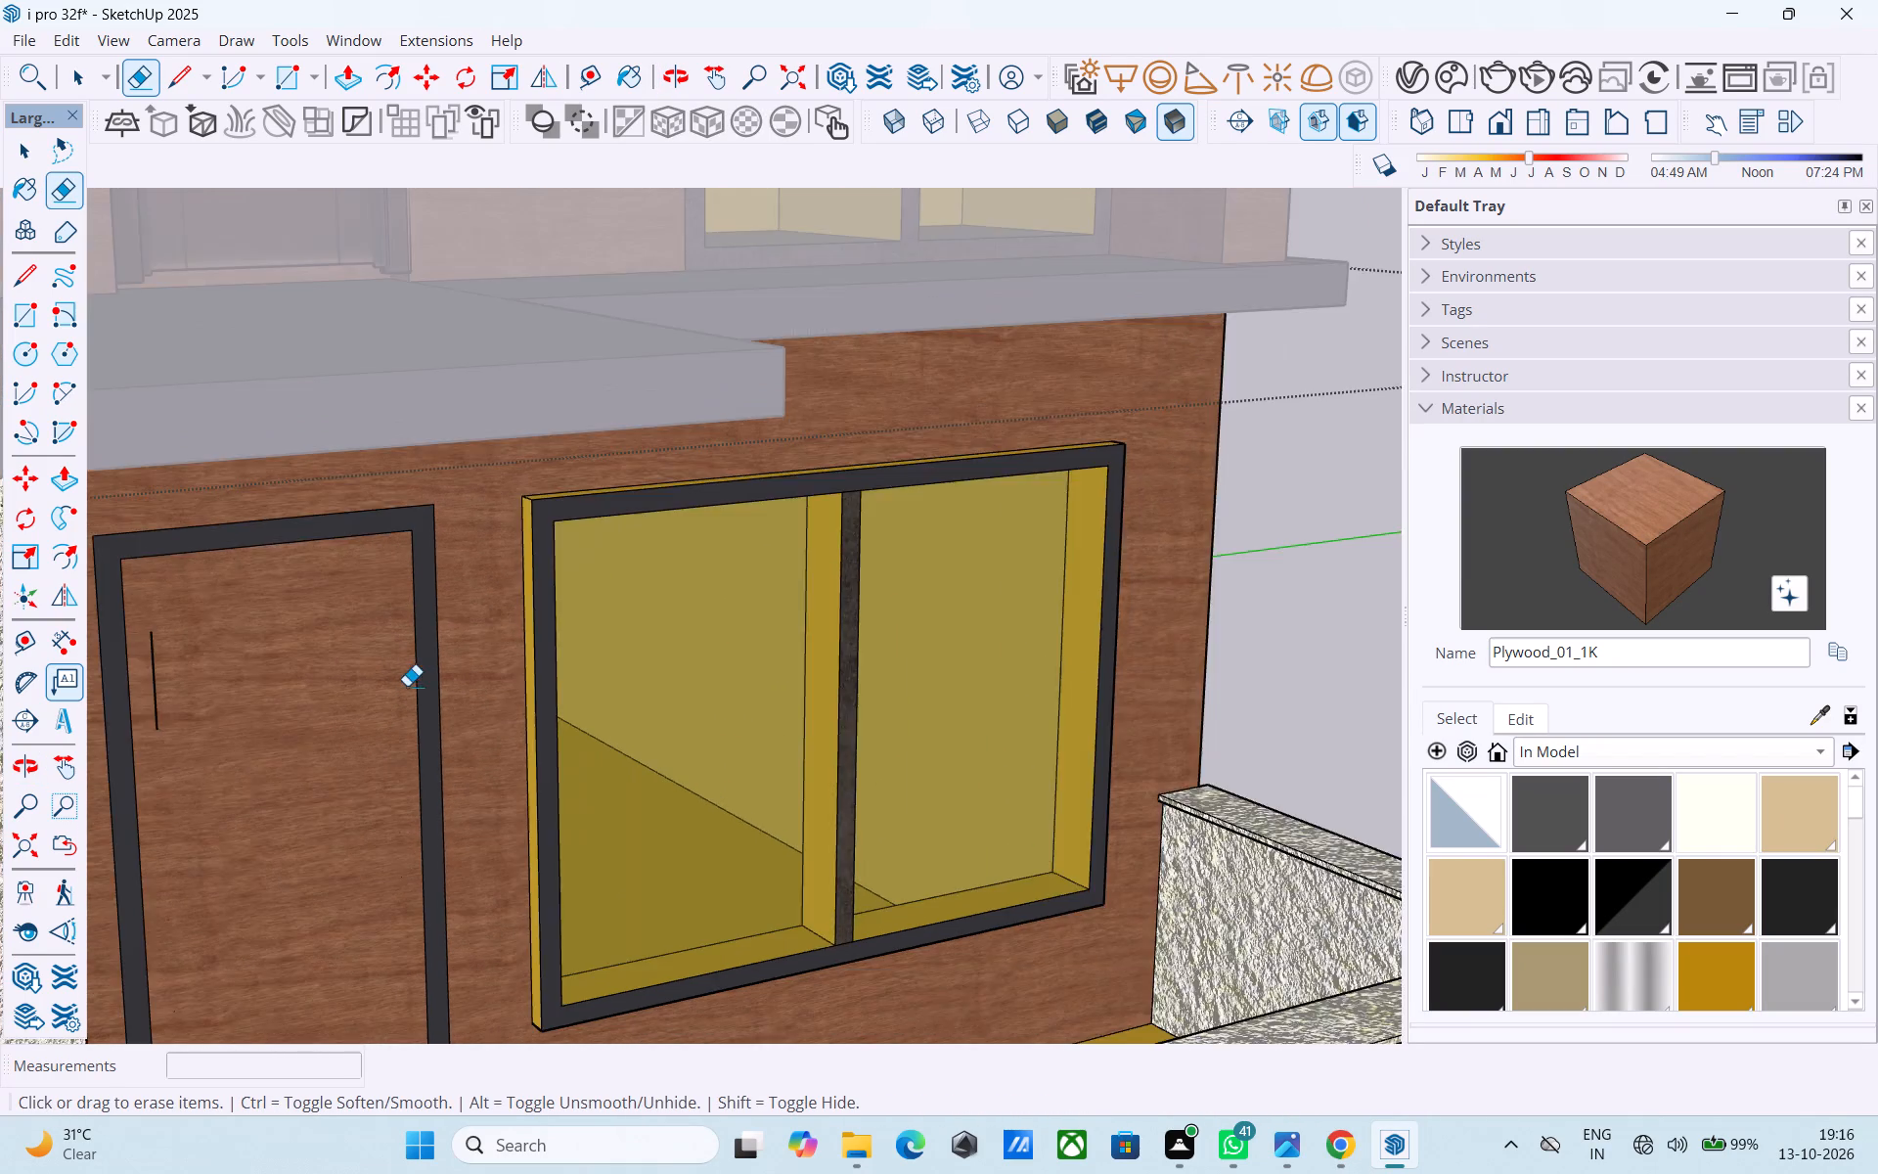
scroll(407, 686, "down", 6)
left_click(261, 655)
key("space")
scroll(270, 657, "down", 5)
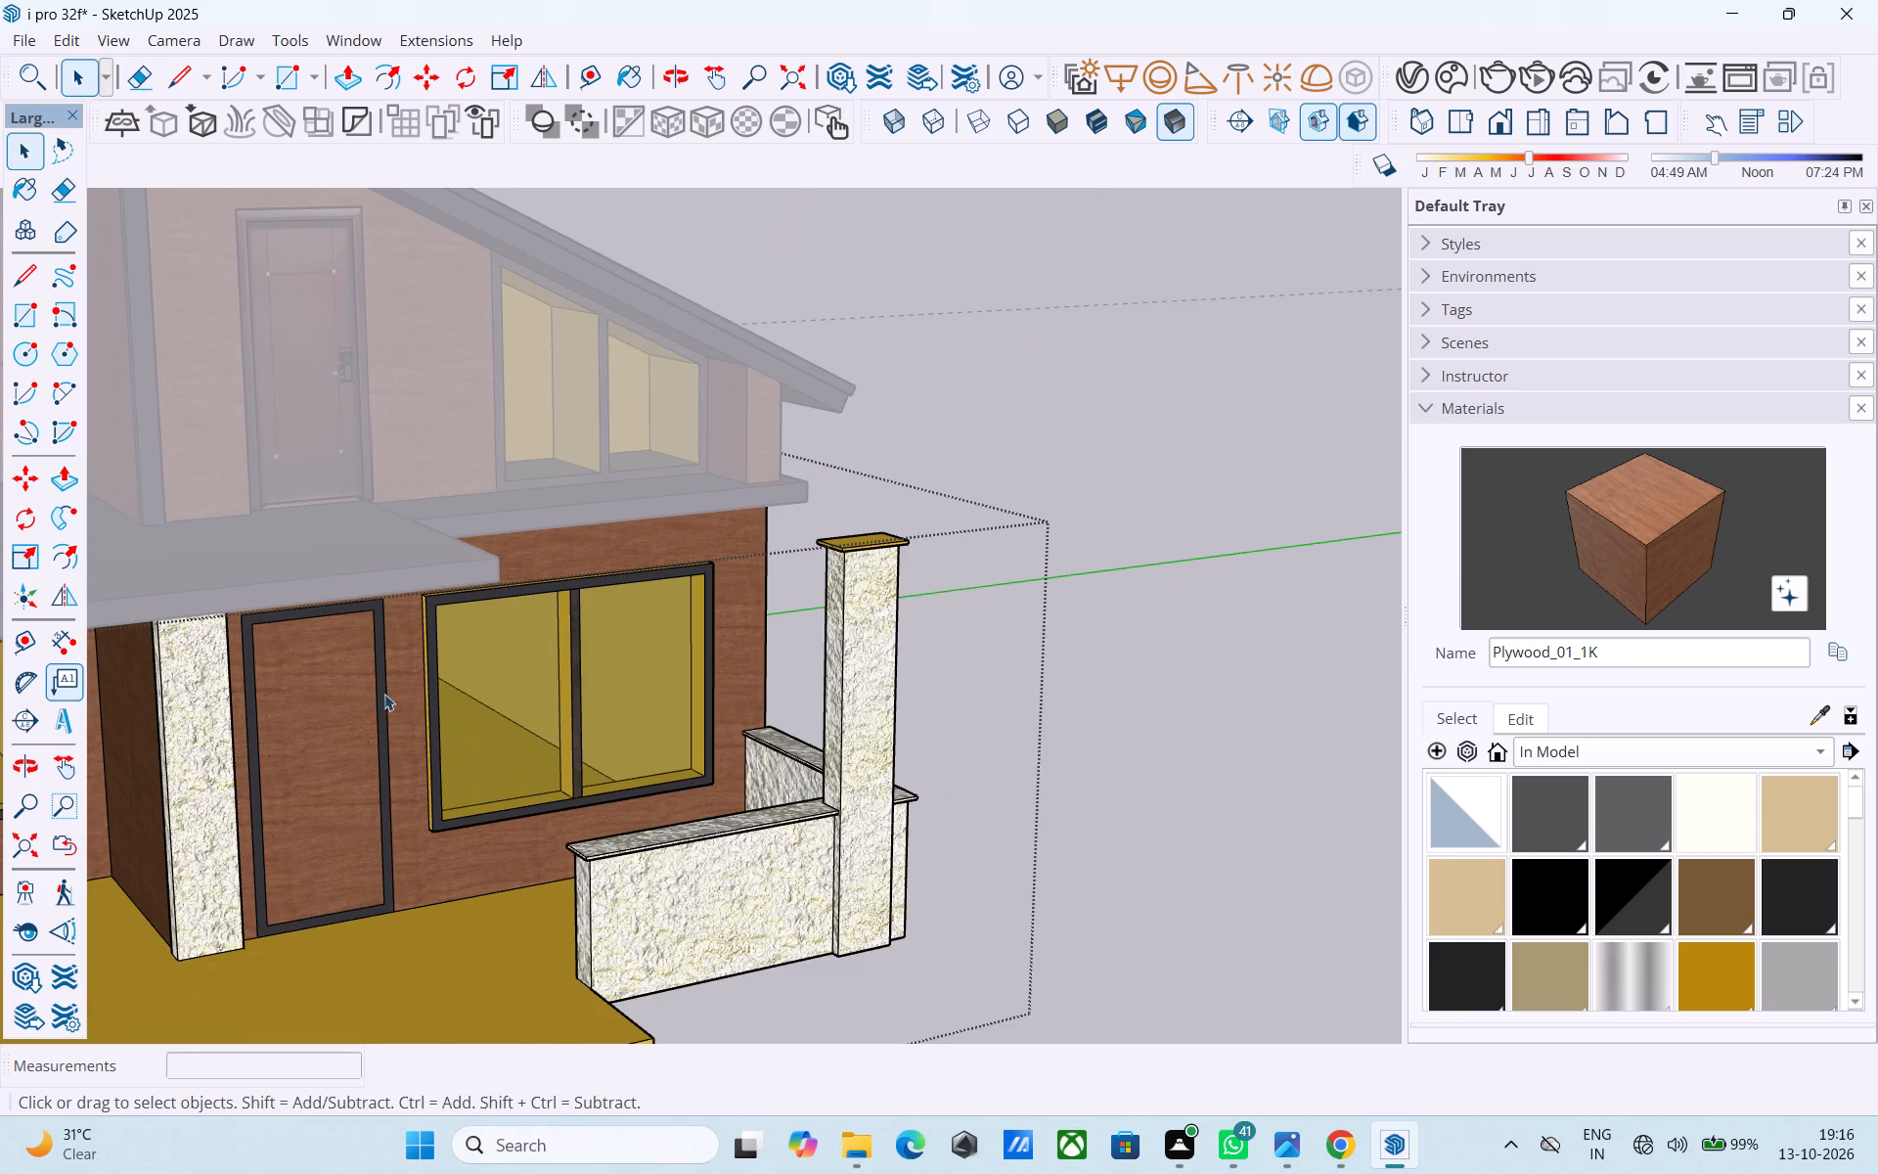
Examine the plain ground-floor door within the front facade and leave the ground-floor group.
middle_click_drag(384, 694, 353, 684)
left_click(291, 688)
scroll(320, 718, "down", 3)
middle_click_drag(379, 764, 321, 735)
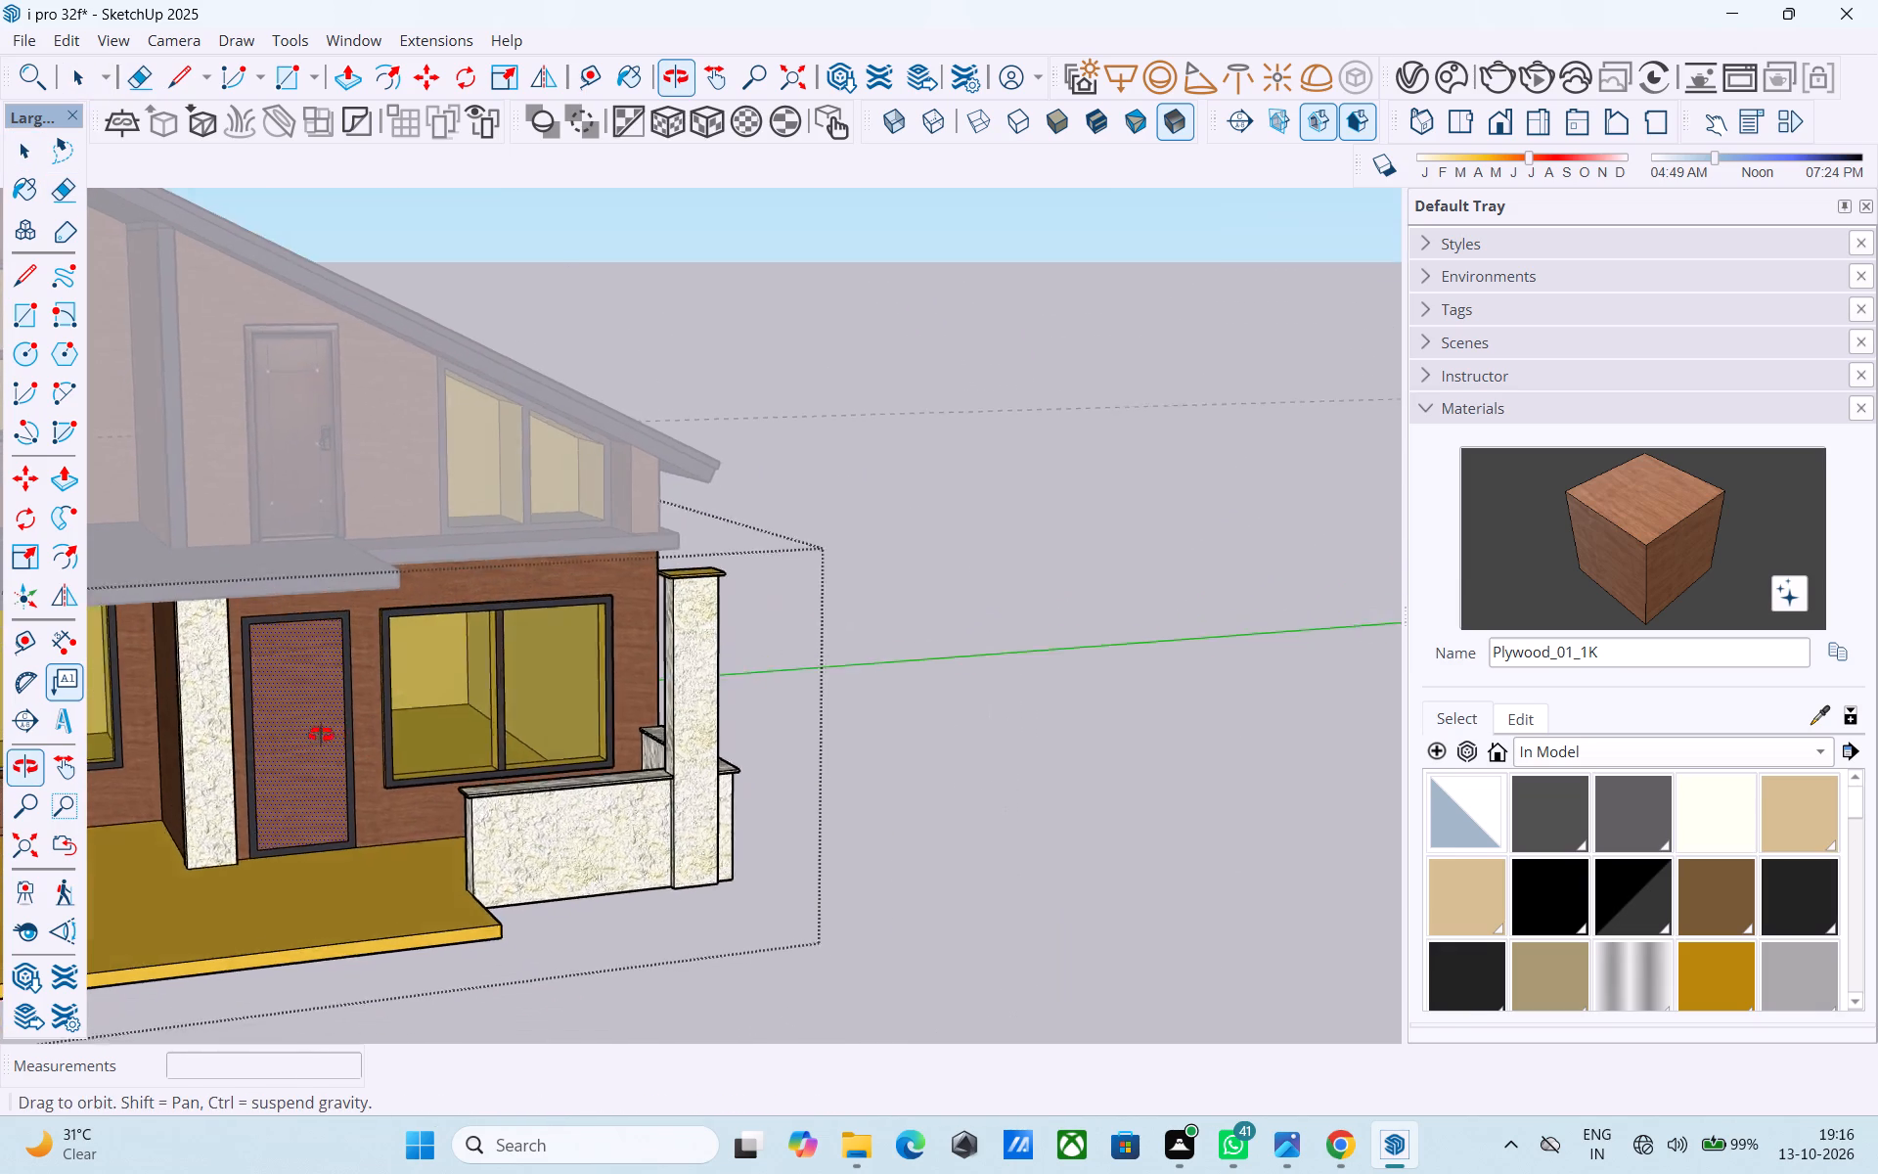
middle_click_drag(321, 735, 298, 711)
scroll(325, 587, "up", 3)
middle_click_drag(326, 587, 539, 607, "shift")
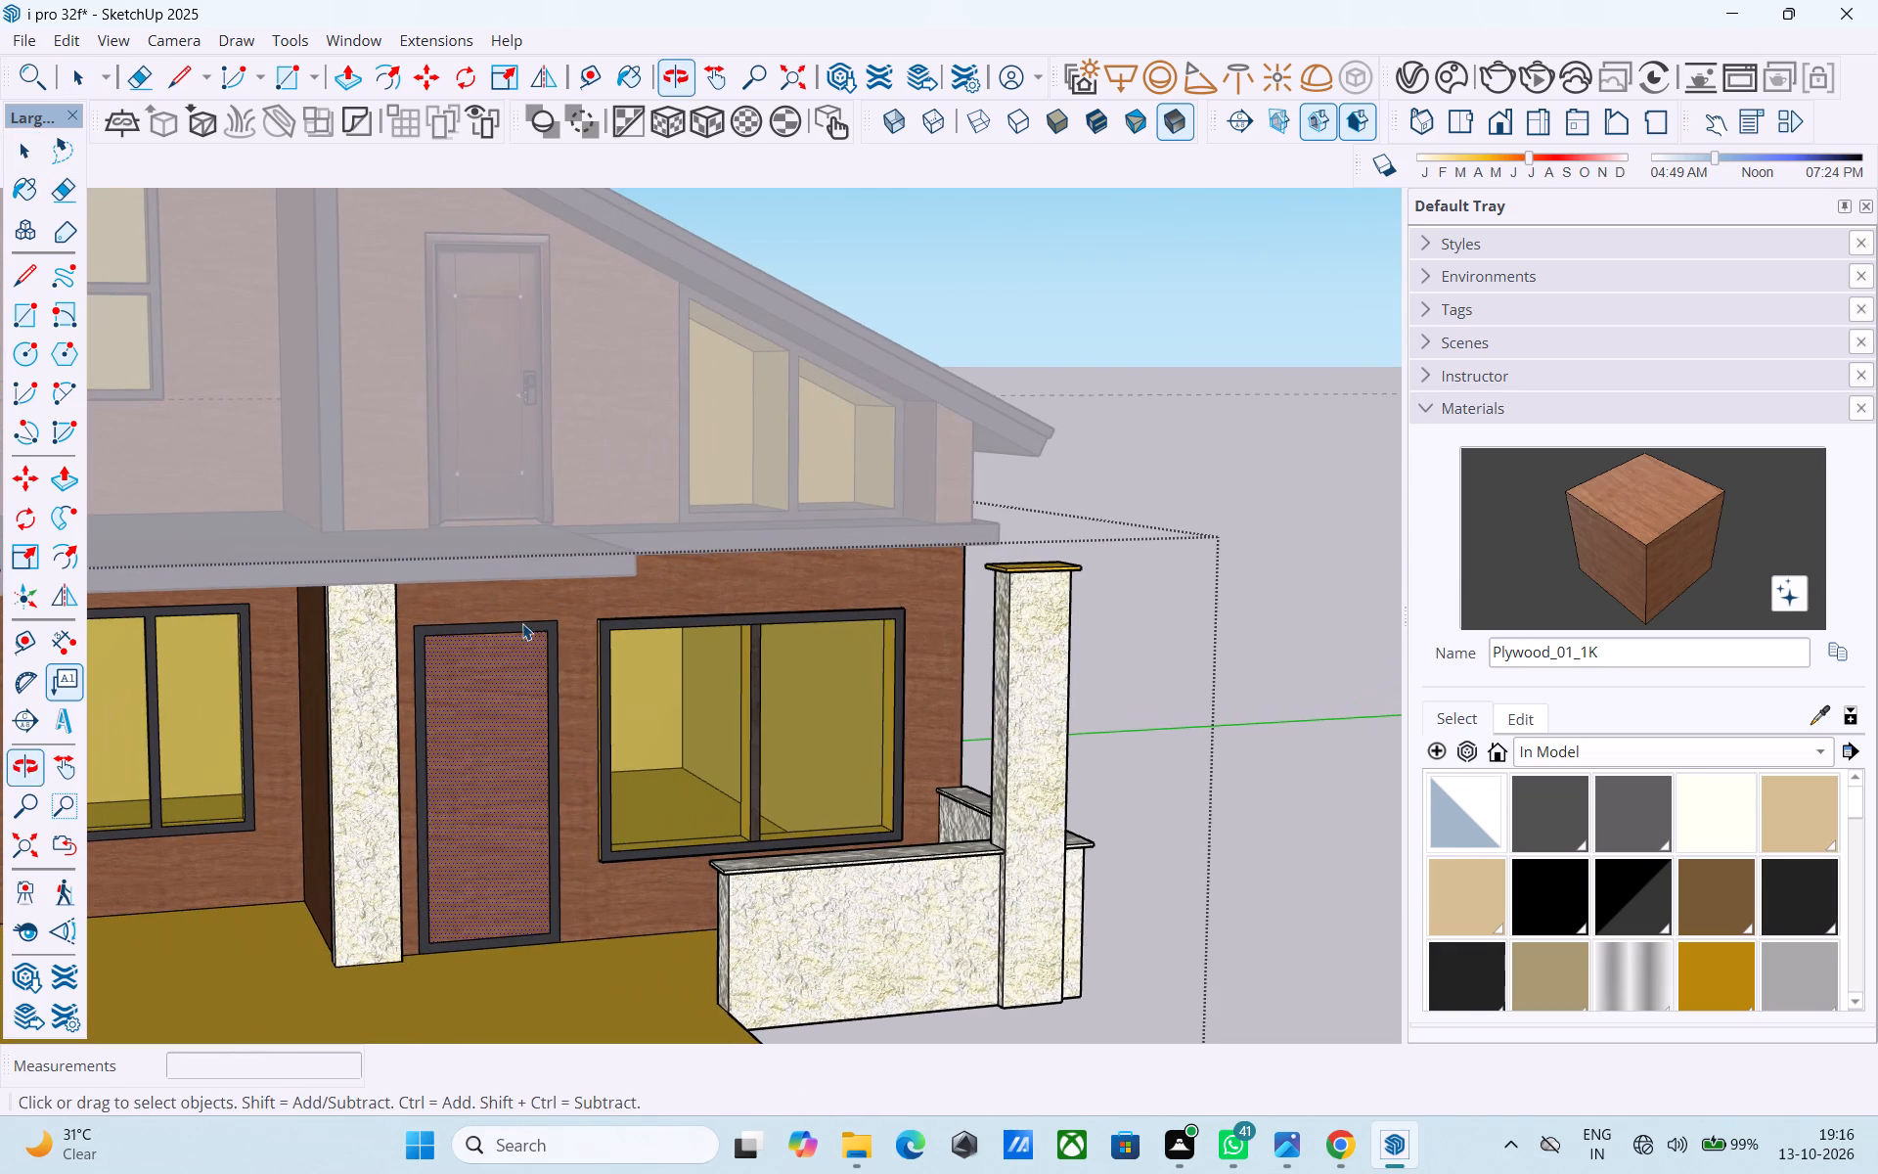
middle_click_drag(473, 673, 457, 680)
scroll(454, 678, "up", 3)
scroll(457, 680, "down", 6)
middle_click_drag(462, 702, 448, 706)
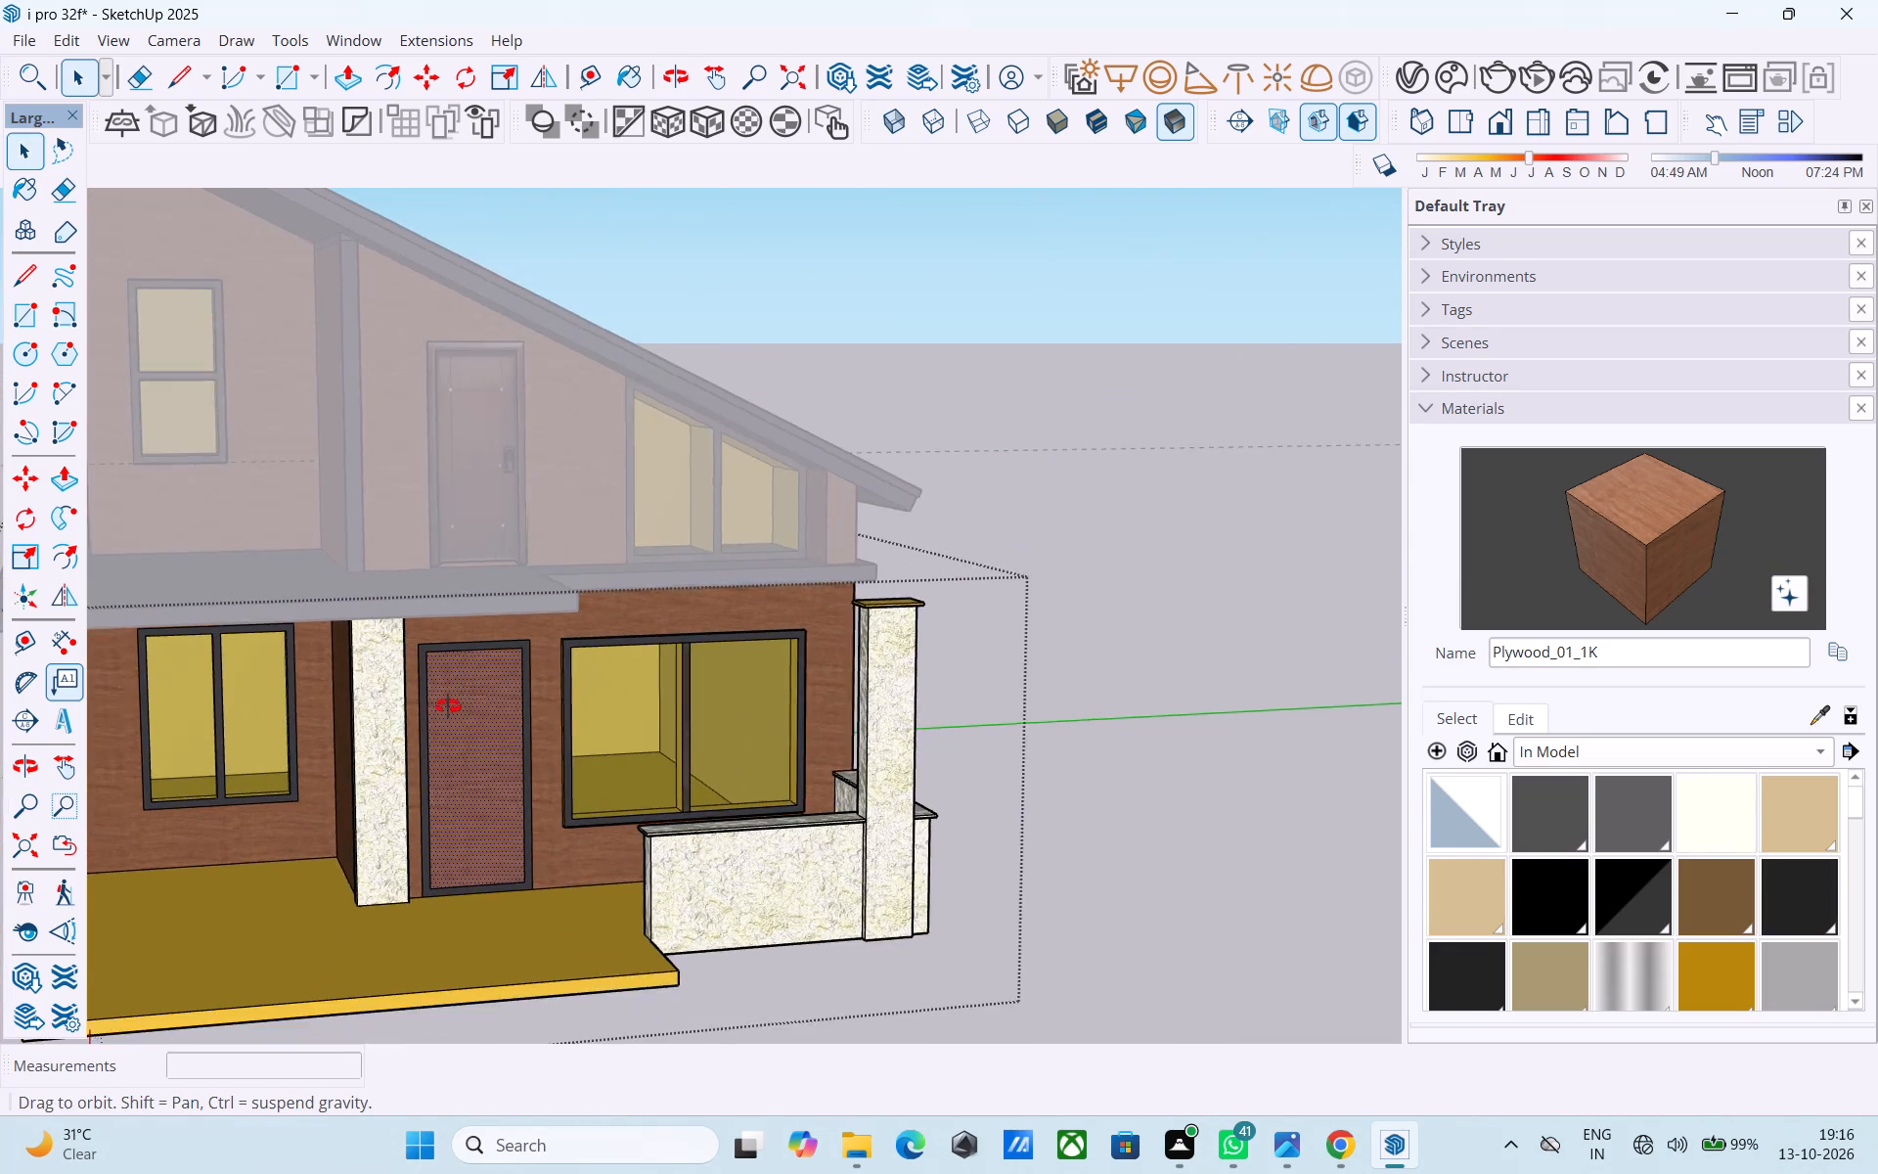
middle_click_drag(448, 706, 356, 694)
scroll(449, 670, "up", 1)
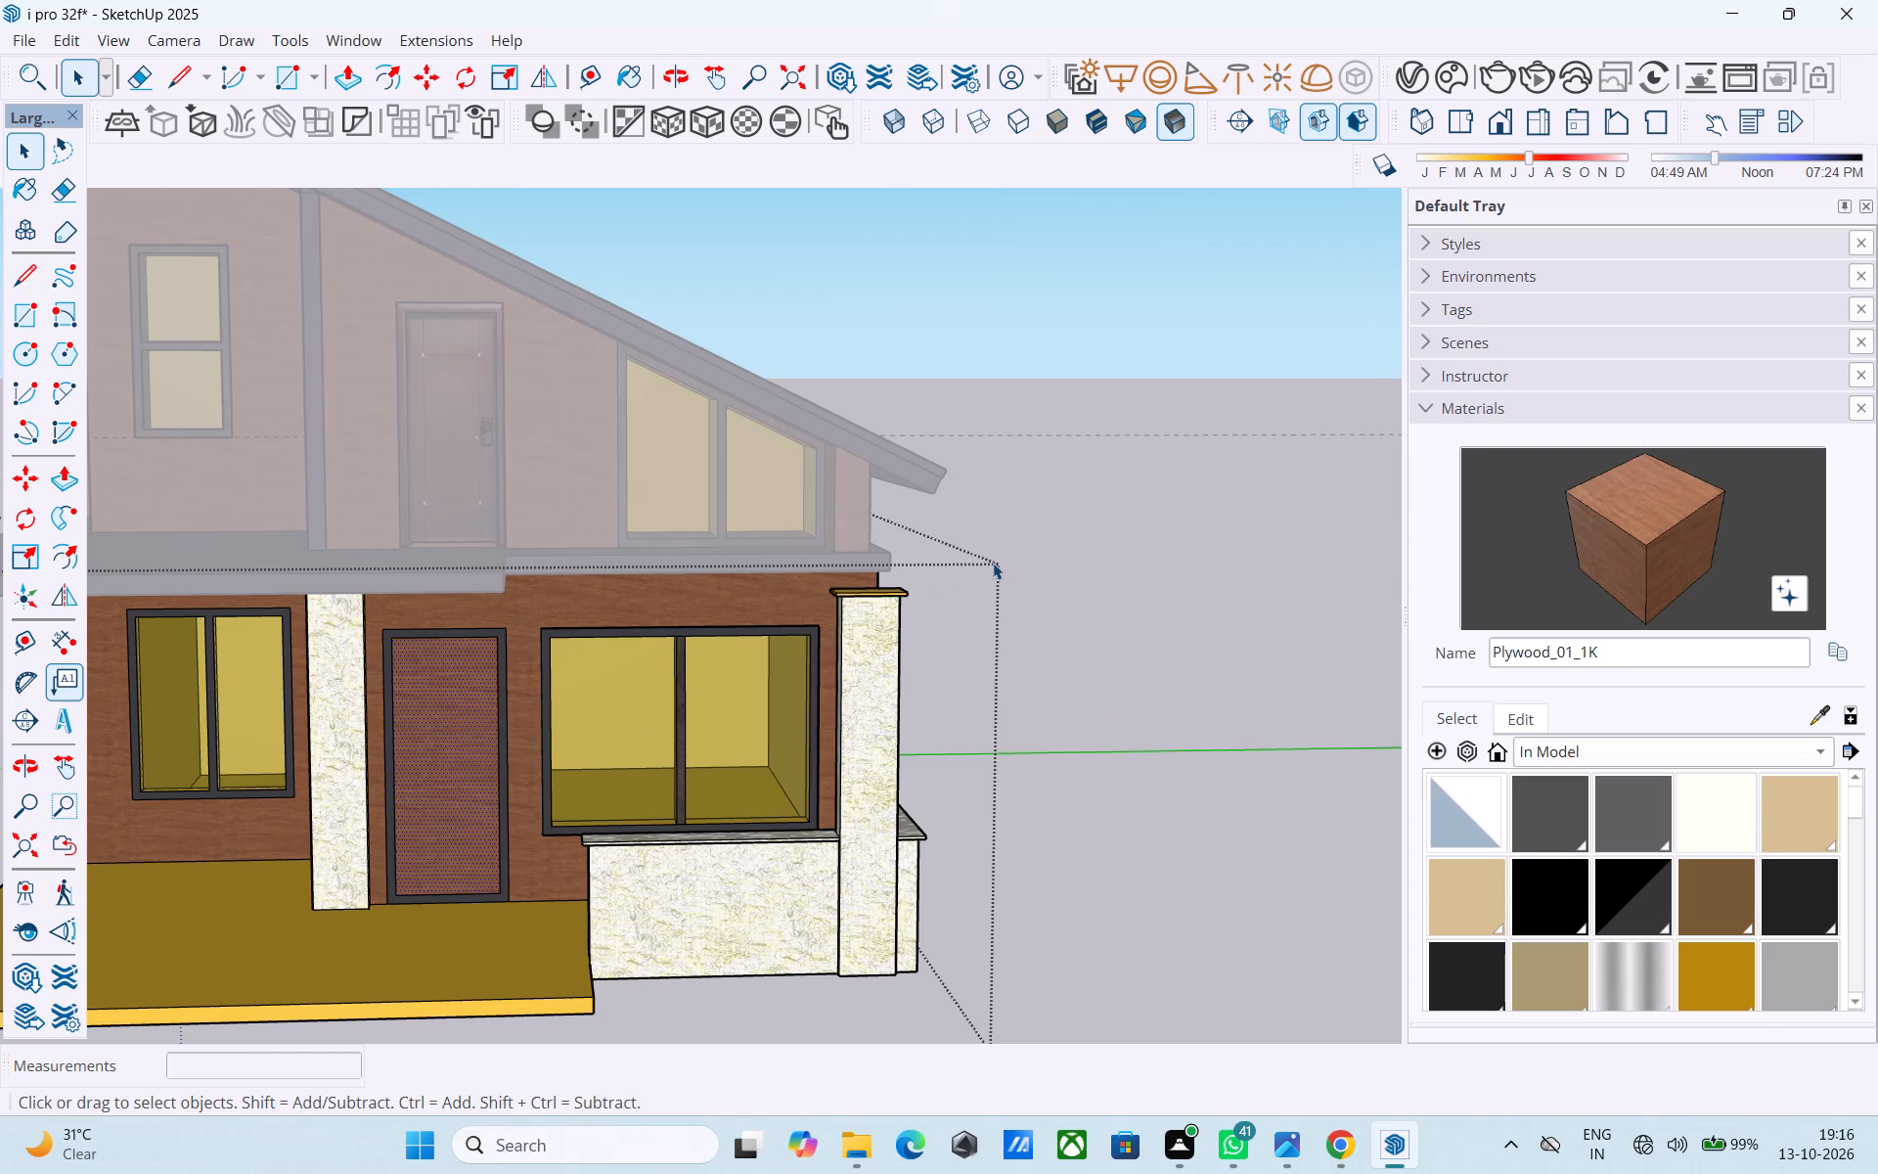
left_click(993, 562)
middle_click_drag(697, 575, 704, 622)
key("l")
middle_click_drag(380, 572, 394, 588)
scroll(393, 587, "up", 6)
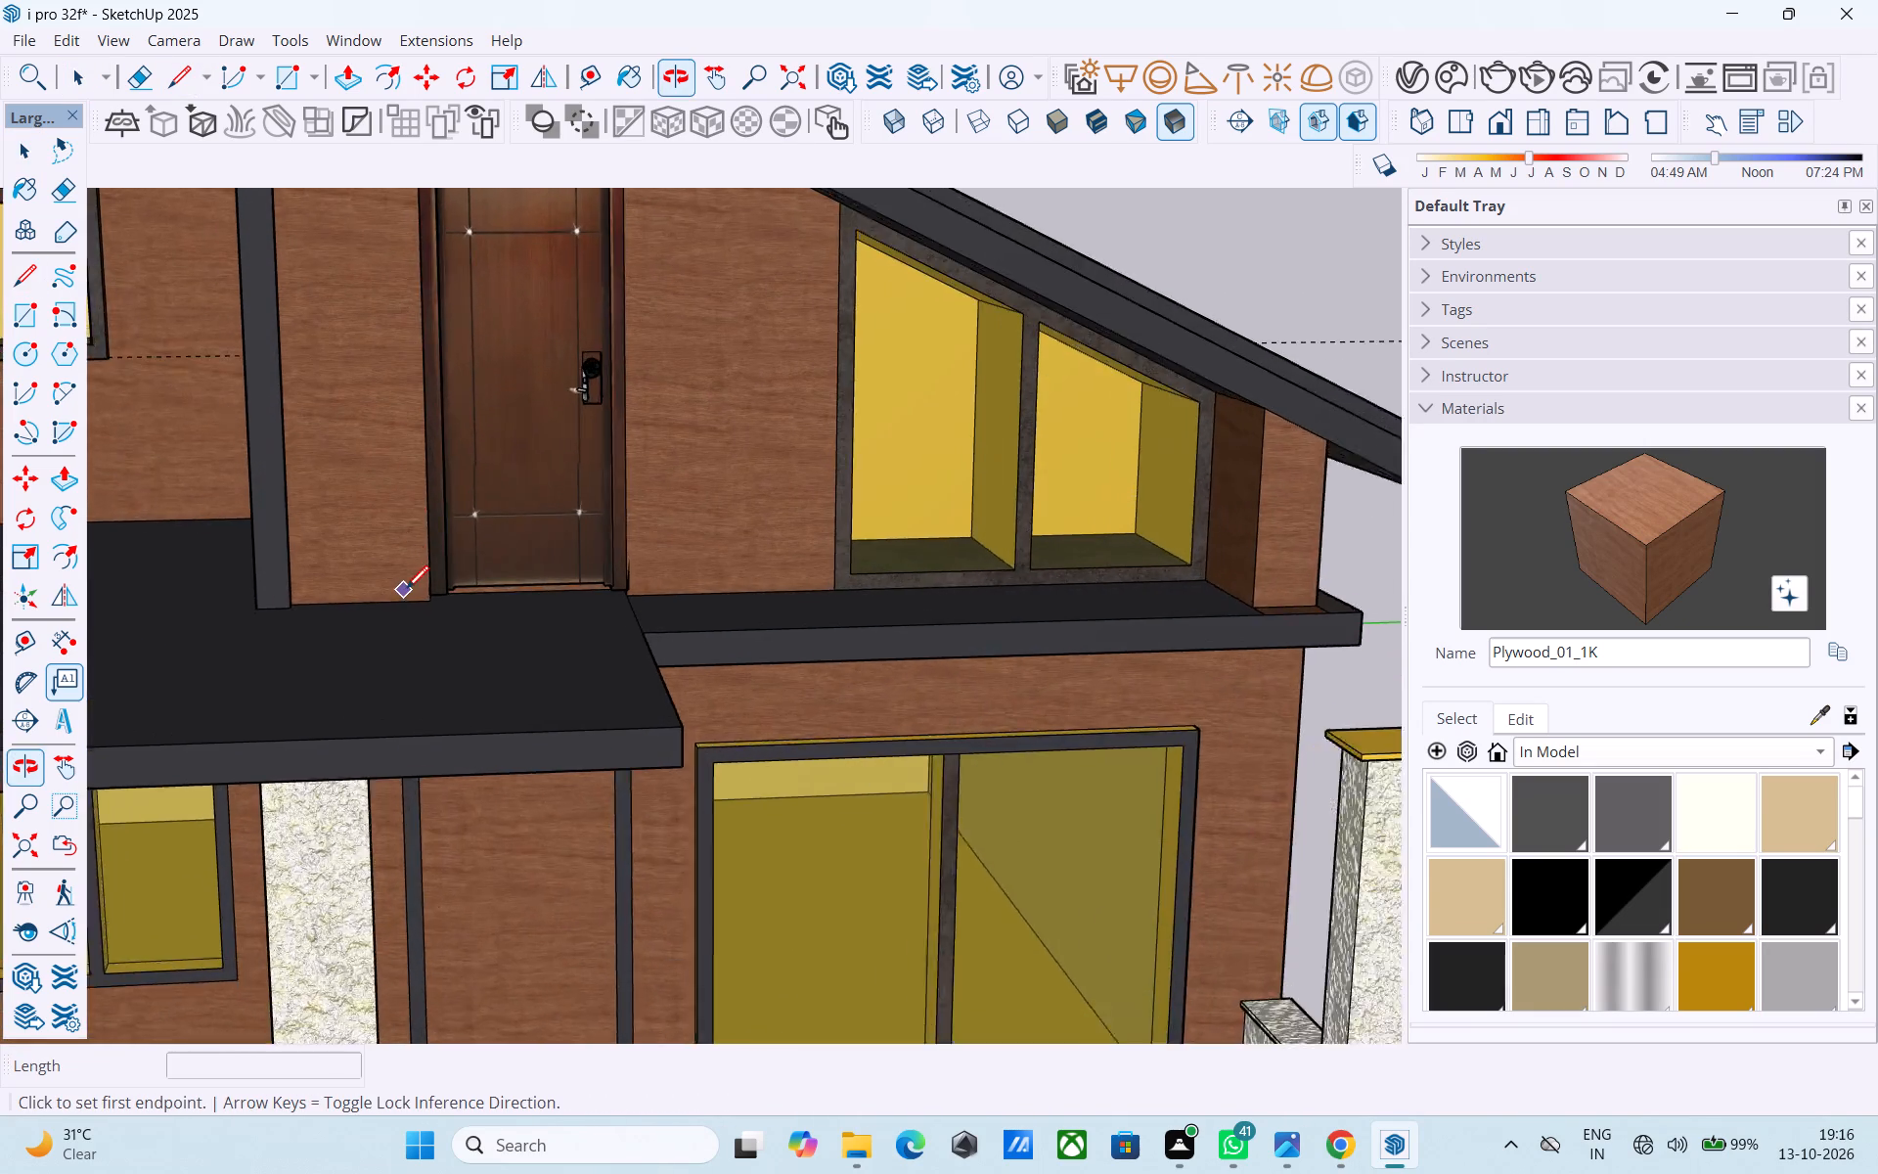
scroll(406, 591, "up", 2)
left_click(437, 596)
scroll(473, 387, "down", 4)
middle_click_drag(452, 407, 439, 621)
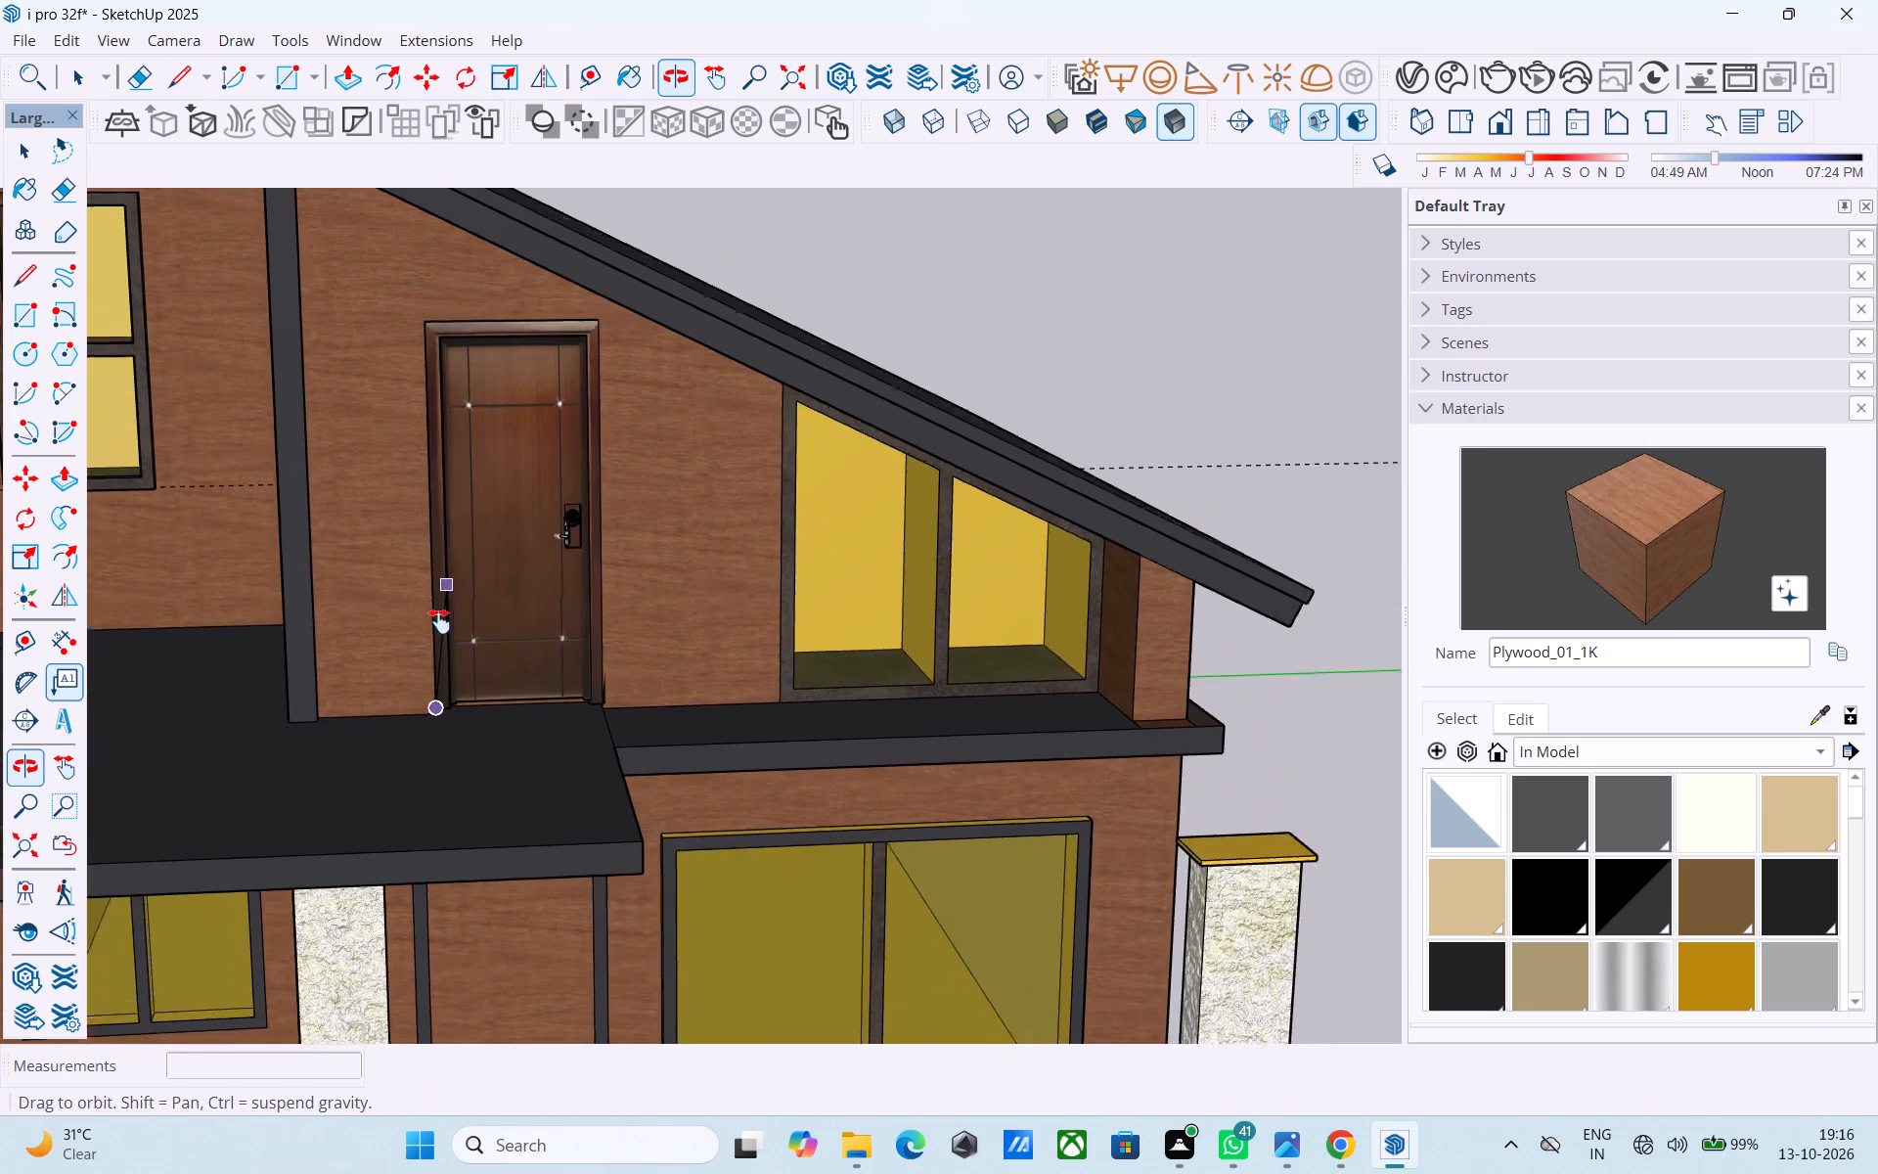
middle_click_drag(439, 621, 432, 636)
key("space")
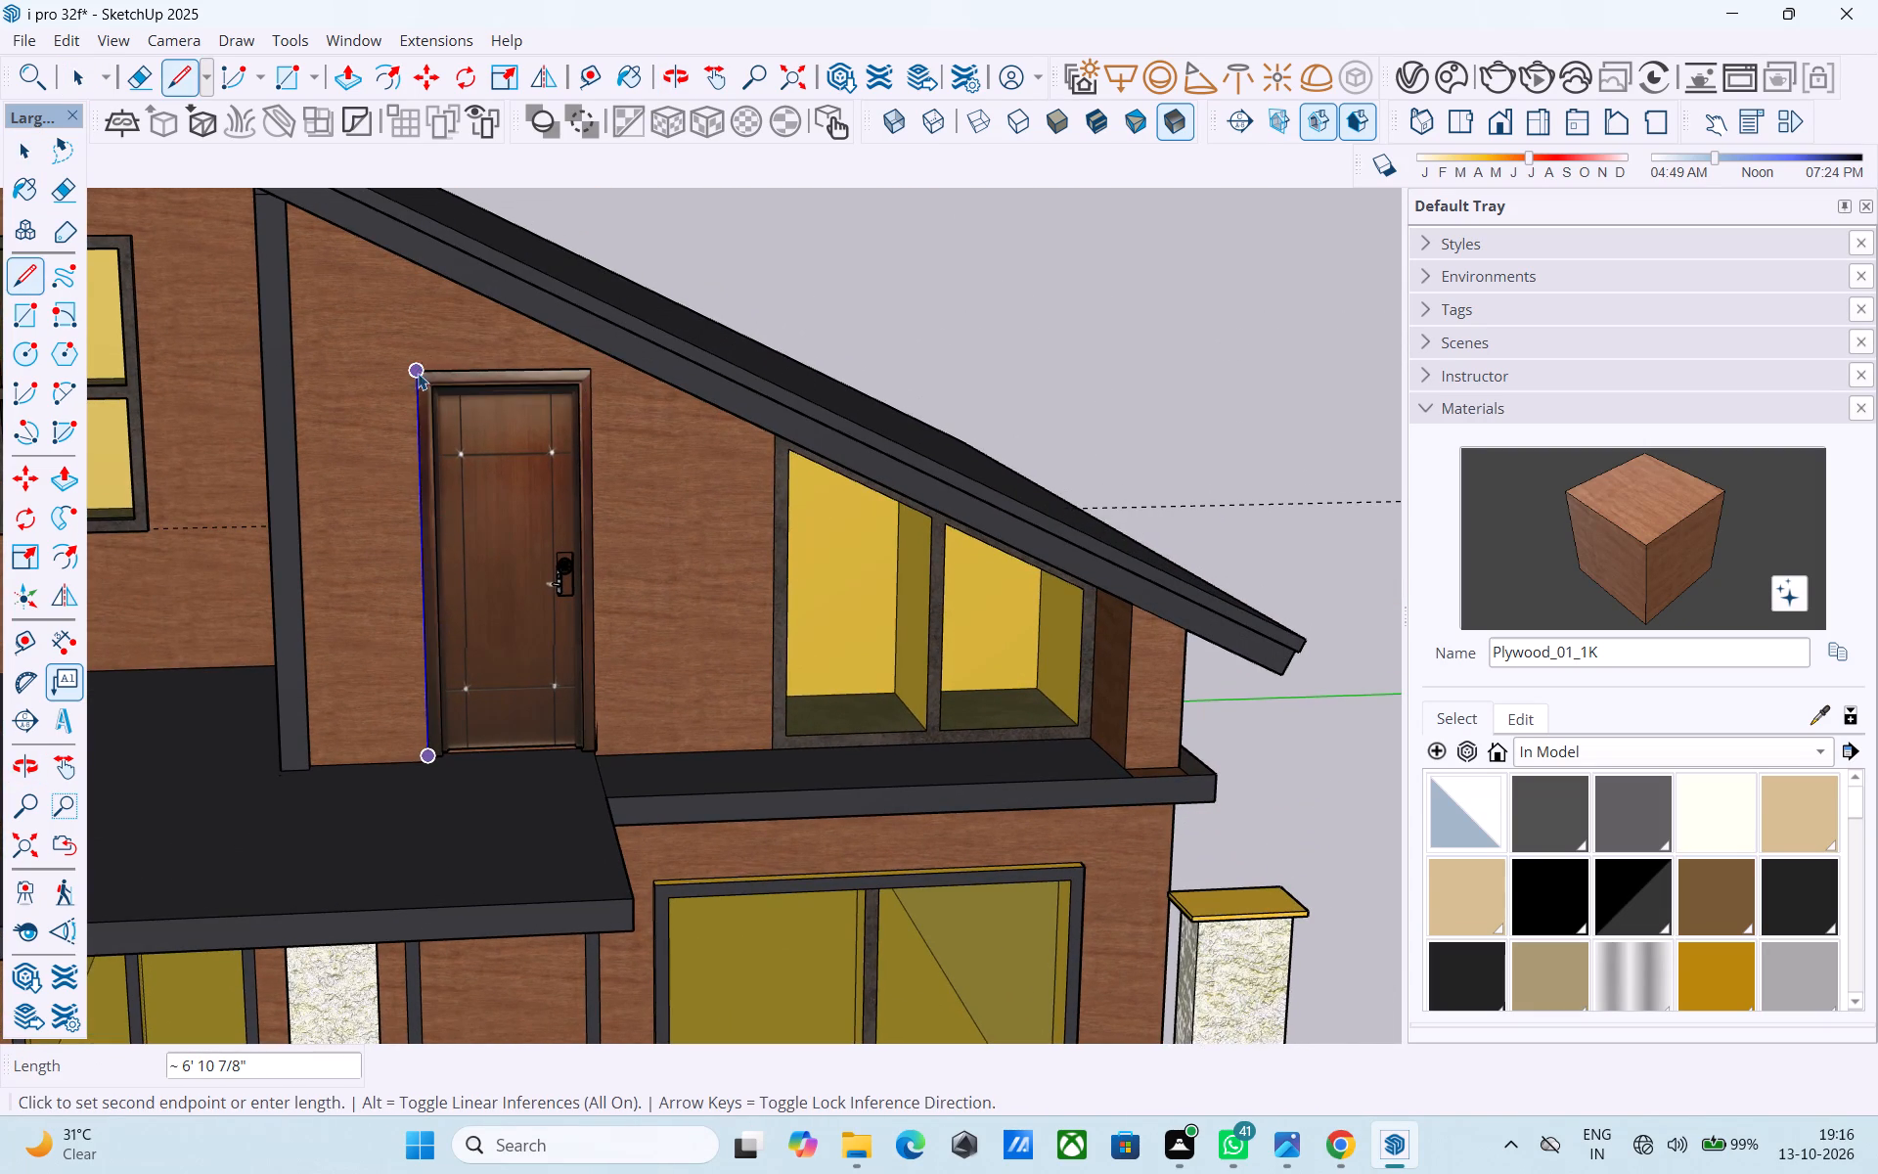
Open the upper-floor group for editing at the level that contains the imported door.
scroll(425, 384, "down", 9)
middle_click_drag(430, 491, 433, 461)
scroll(433, 461, "up", 7)
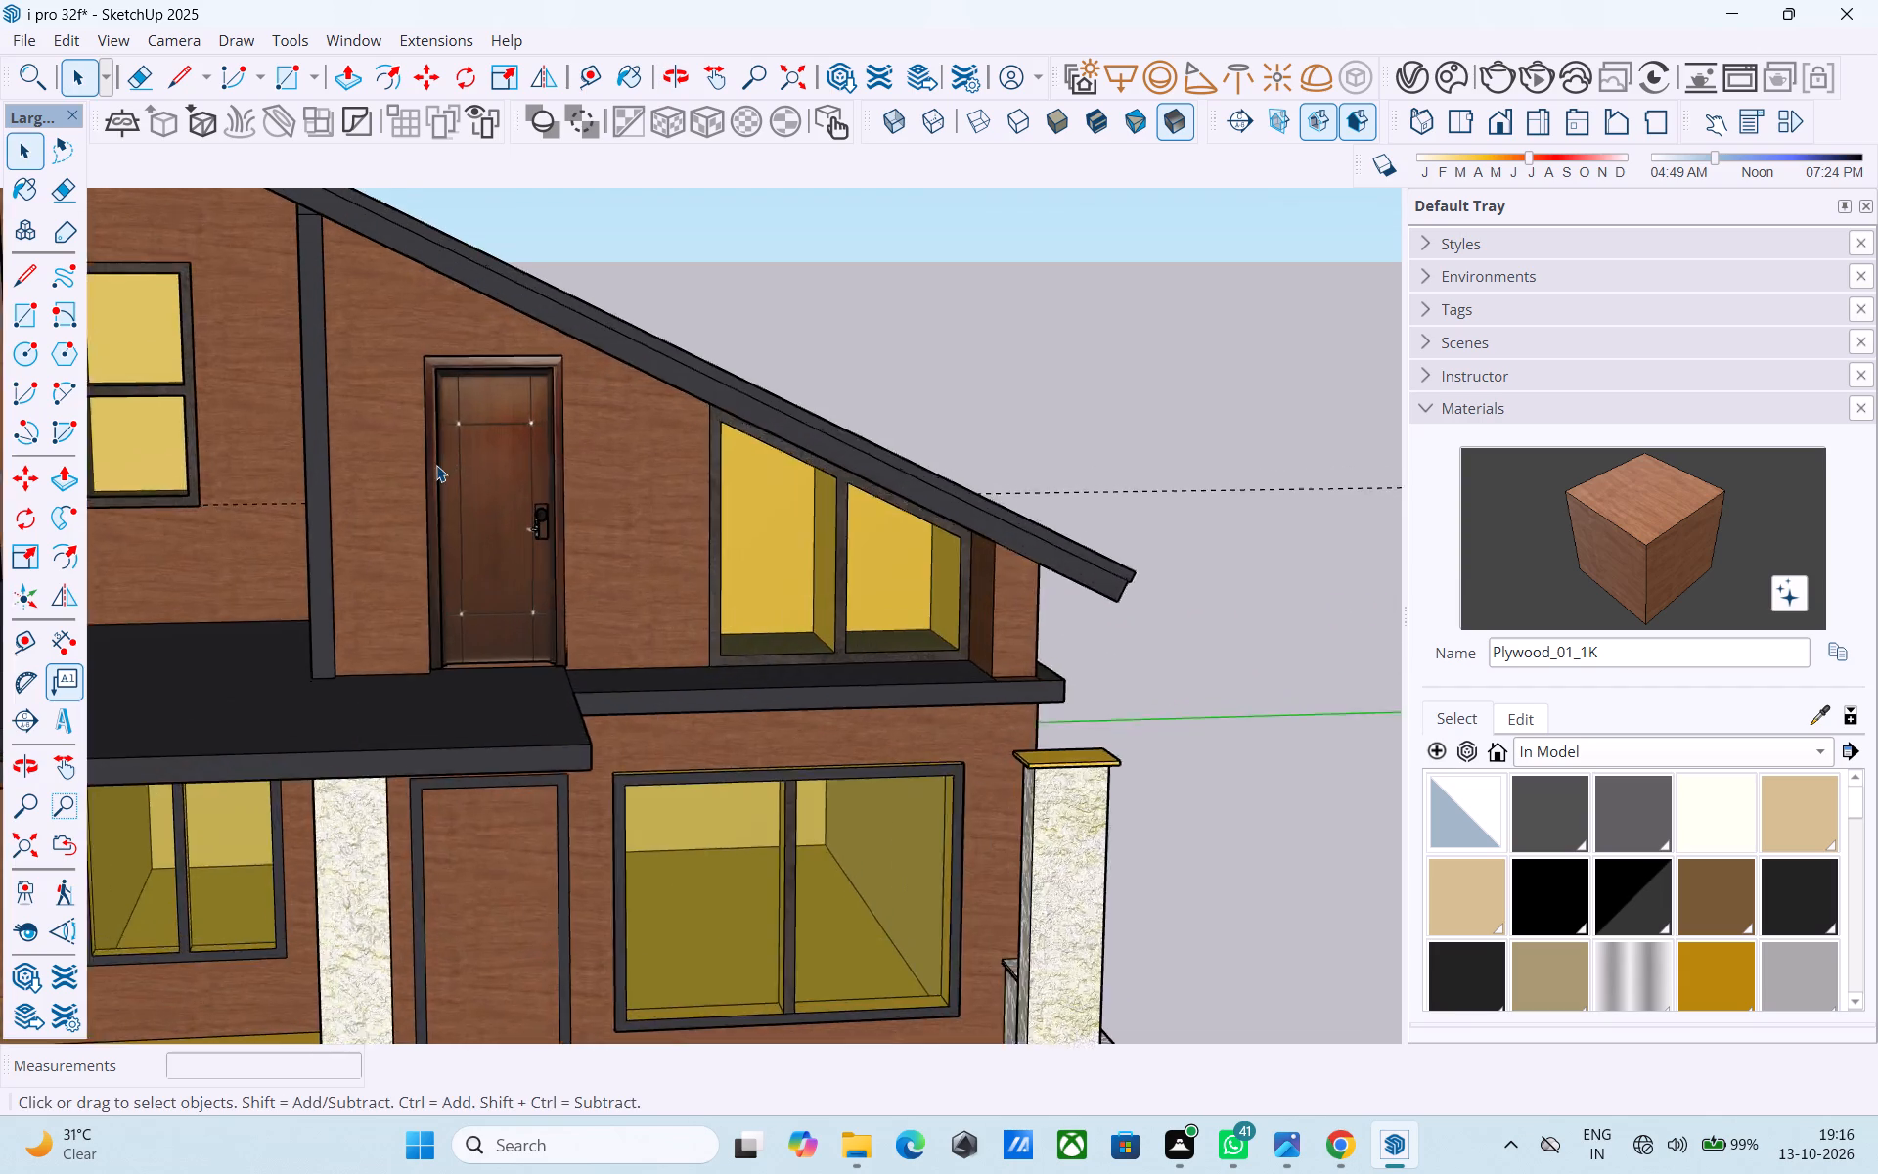
scroll(436, 465, "up", 2)
middle_click_drag(438, 505, 521, 557)
left_click(609, 575)
middle_click_drag(542, 663, 551, 647)
scroll(551, 644, "up", 5)
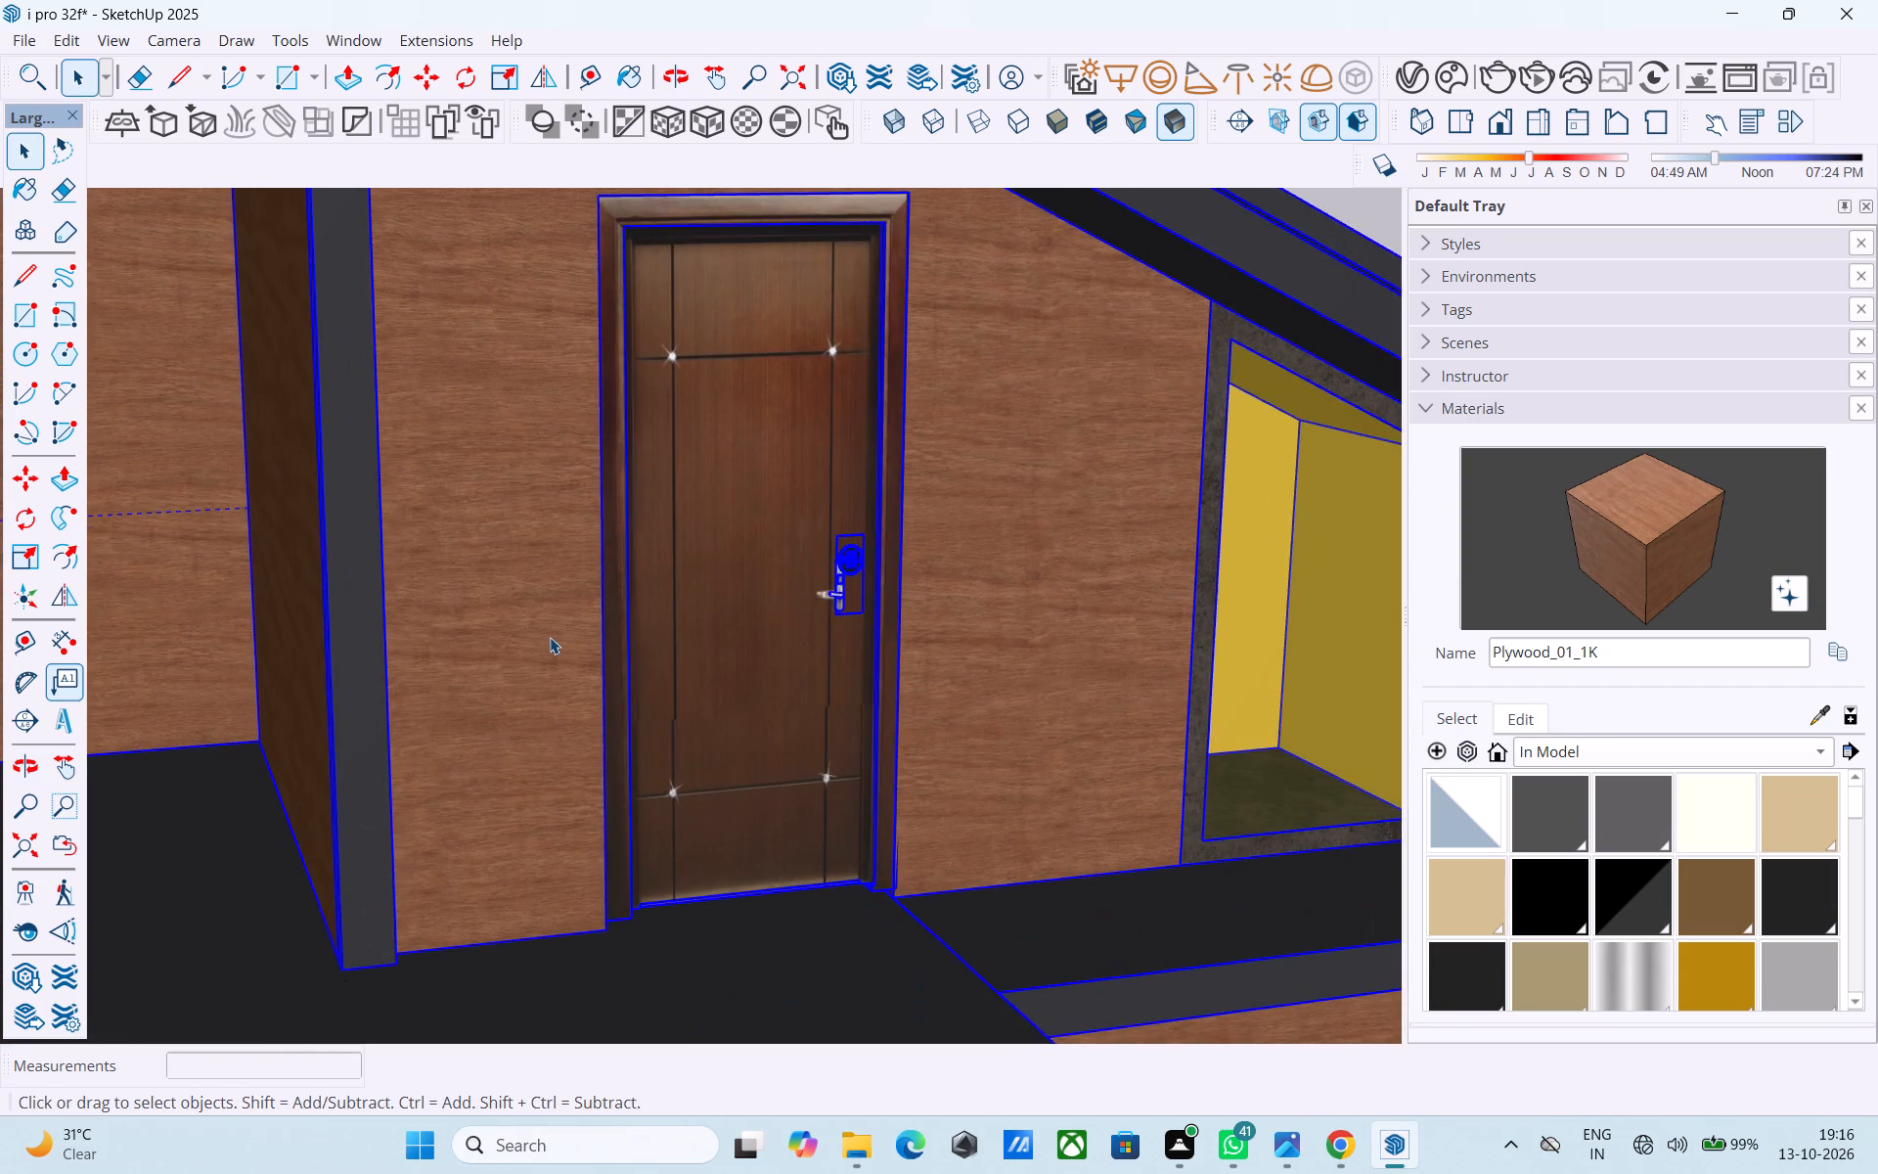
double_click(546, 630)
scroll(641, 615, "up", 5)
double_click(648, 611)
scroll(646, 610, "down", 3)
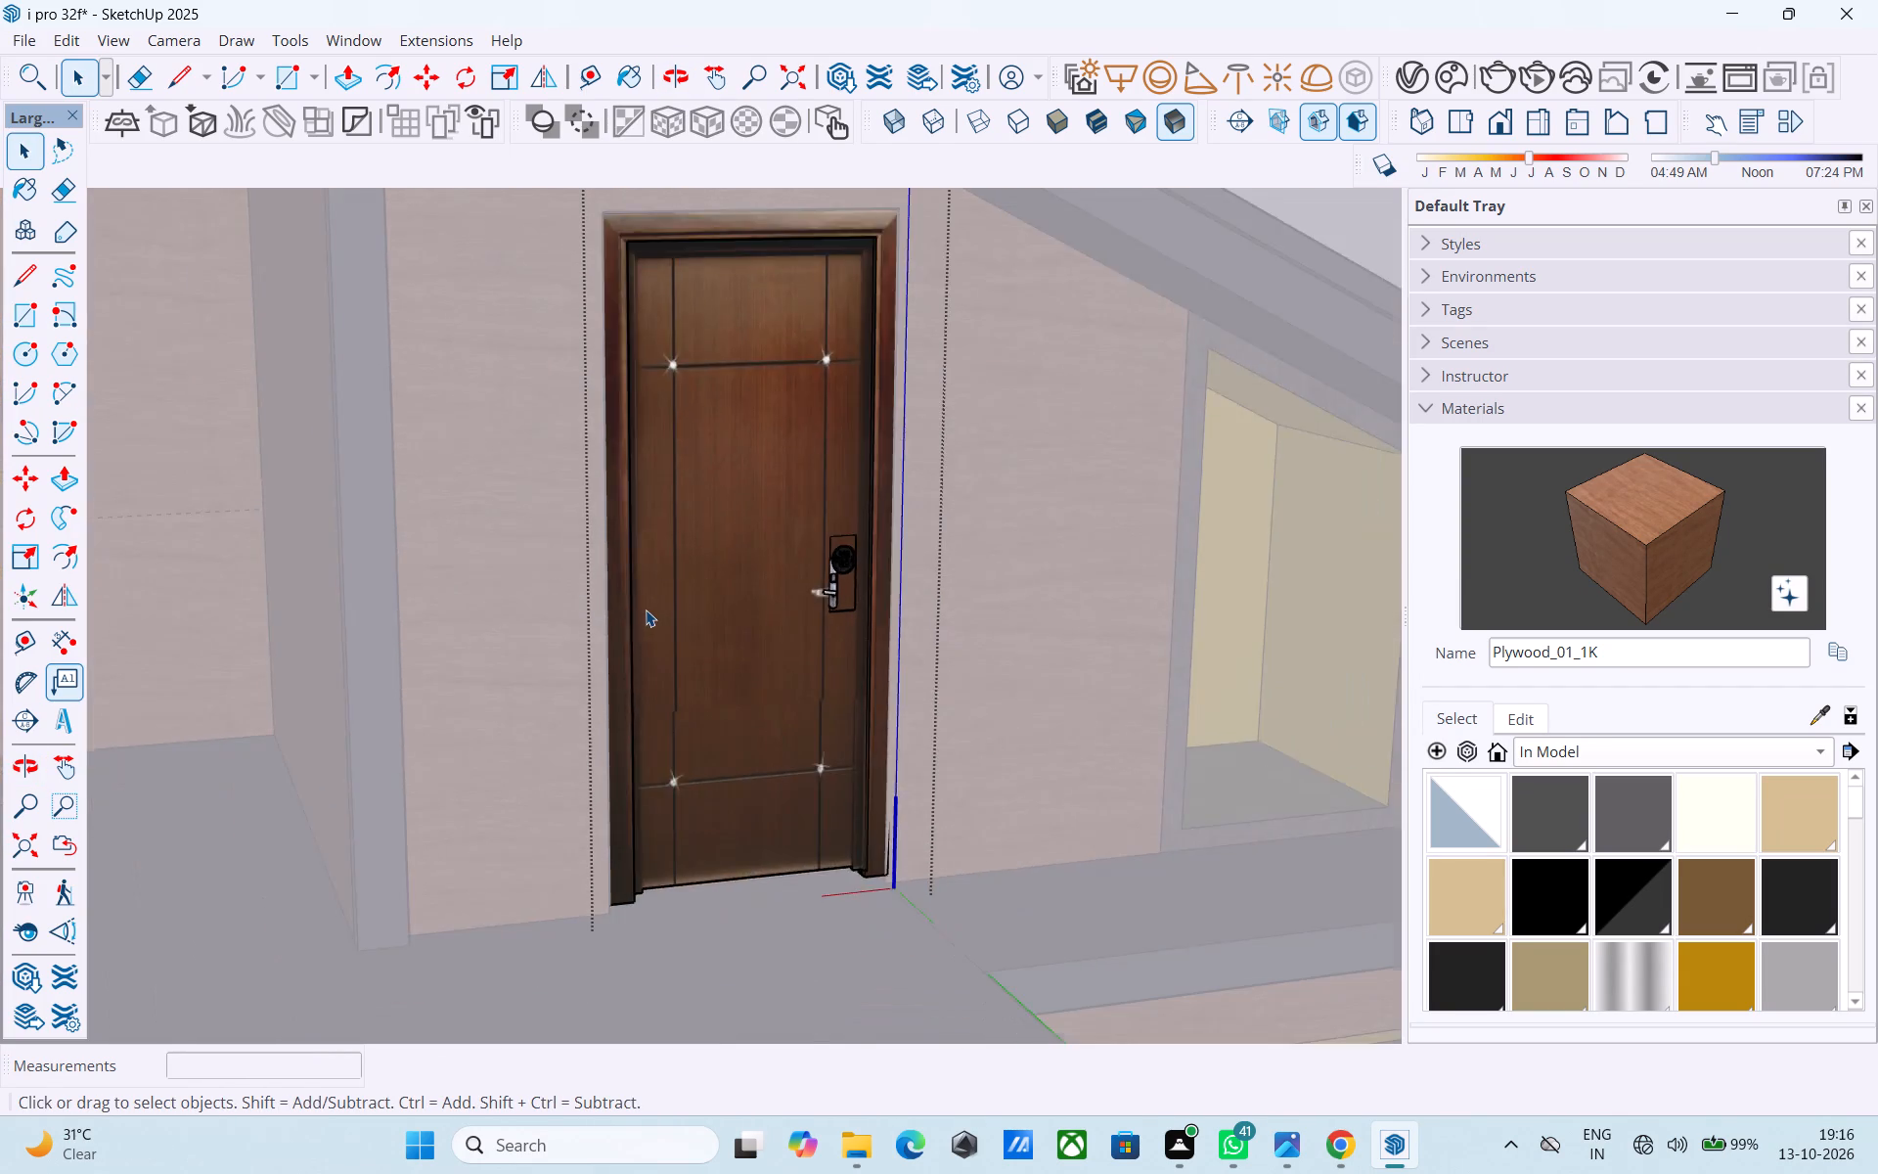
scroll(646, 610, "down", 7)
left_click(916, 570)
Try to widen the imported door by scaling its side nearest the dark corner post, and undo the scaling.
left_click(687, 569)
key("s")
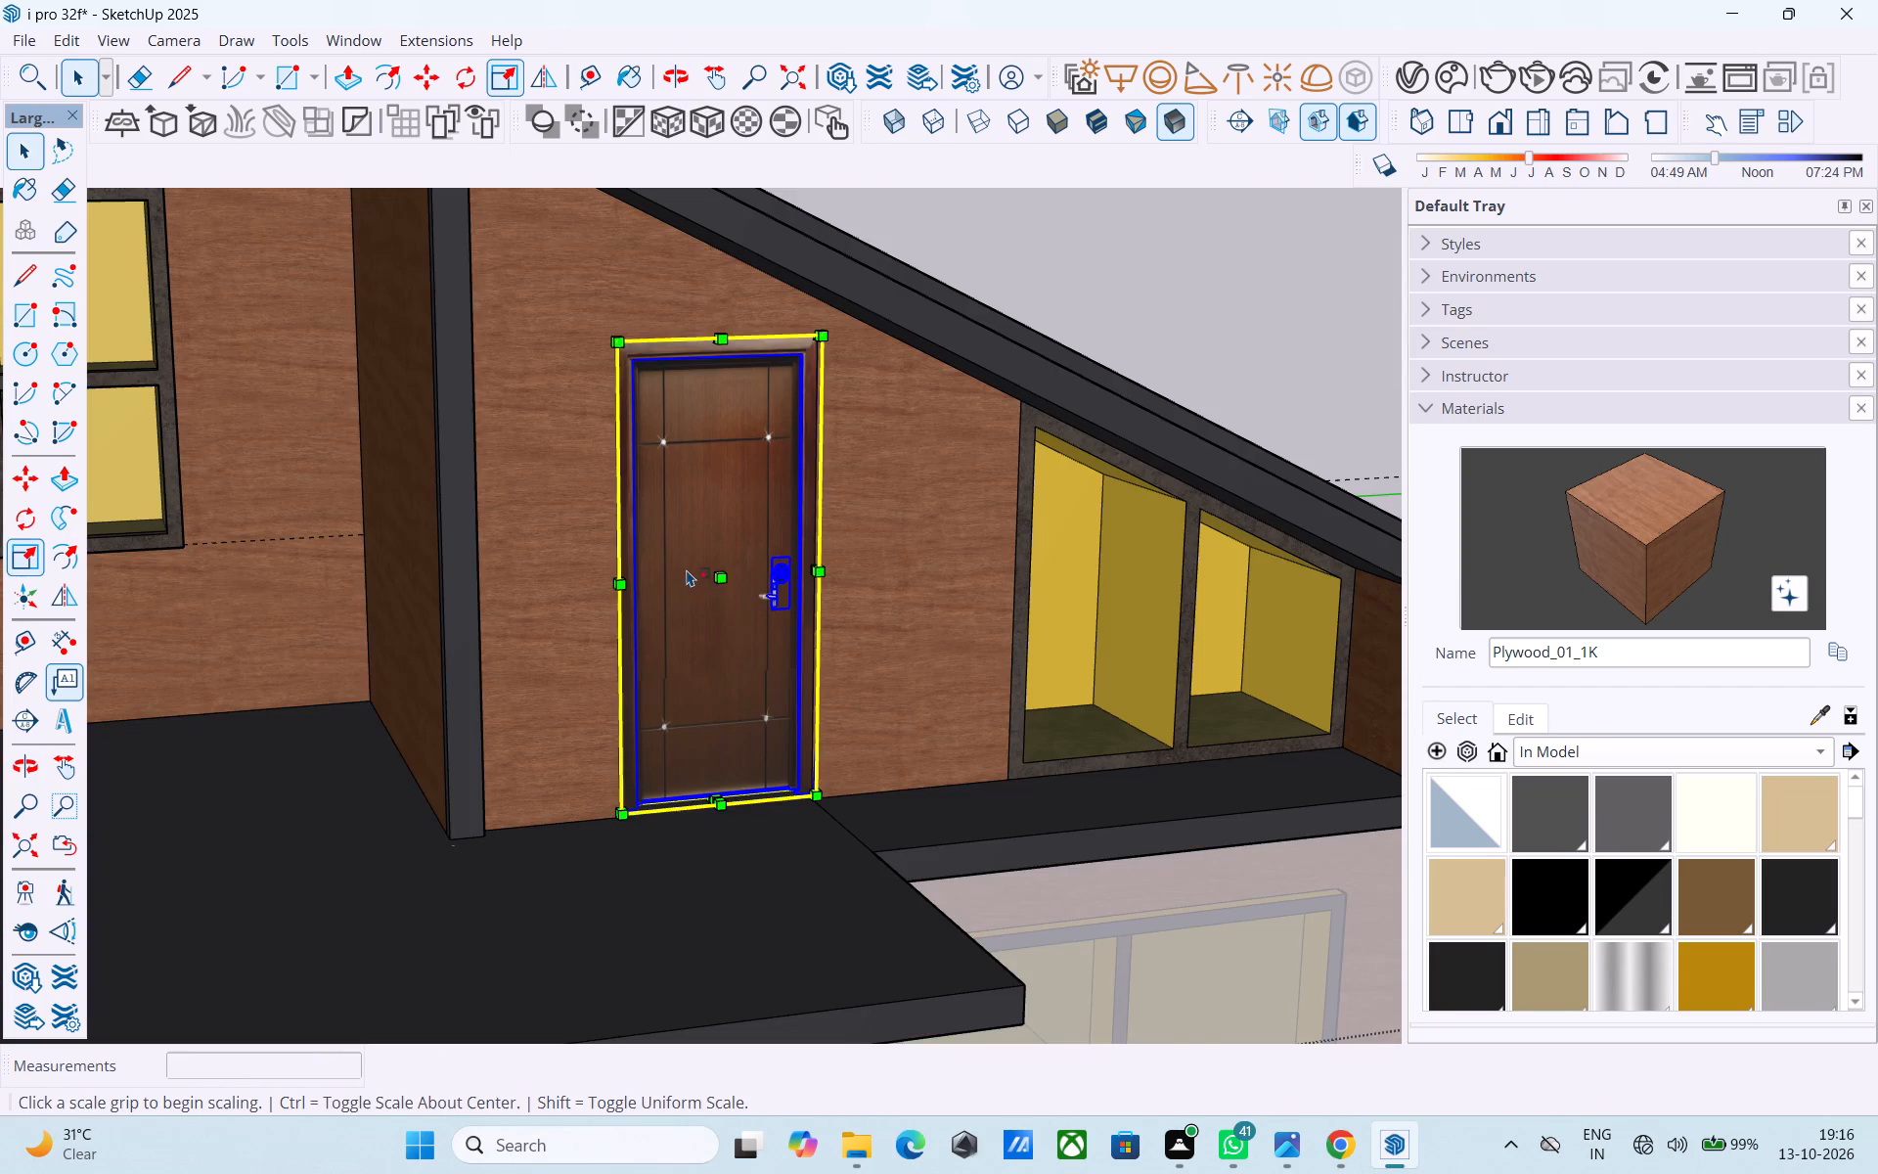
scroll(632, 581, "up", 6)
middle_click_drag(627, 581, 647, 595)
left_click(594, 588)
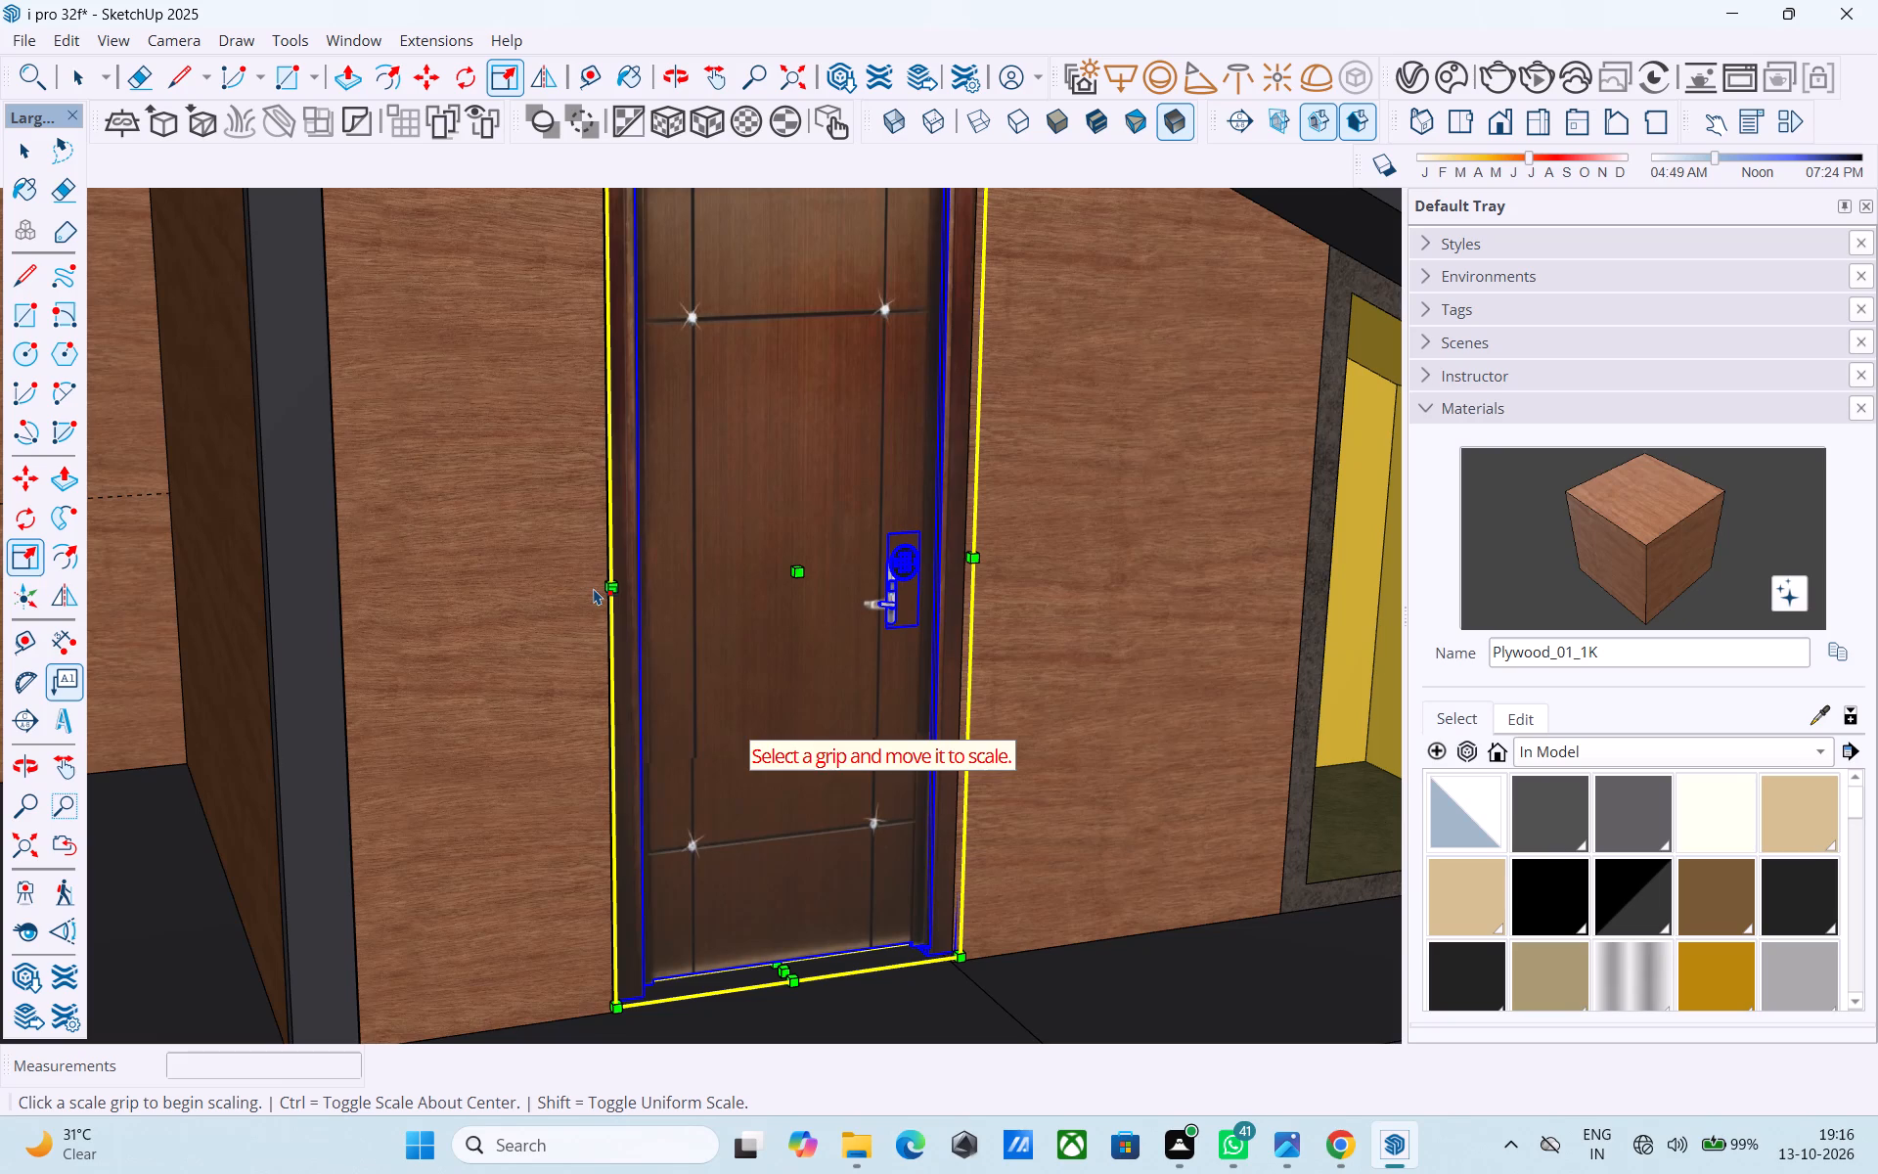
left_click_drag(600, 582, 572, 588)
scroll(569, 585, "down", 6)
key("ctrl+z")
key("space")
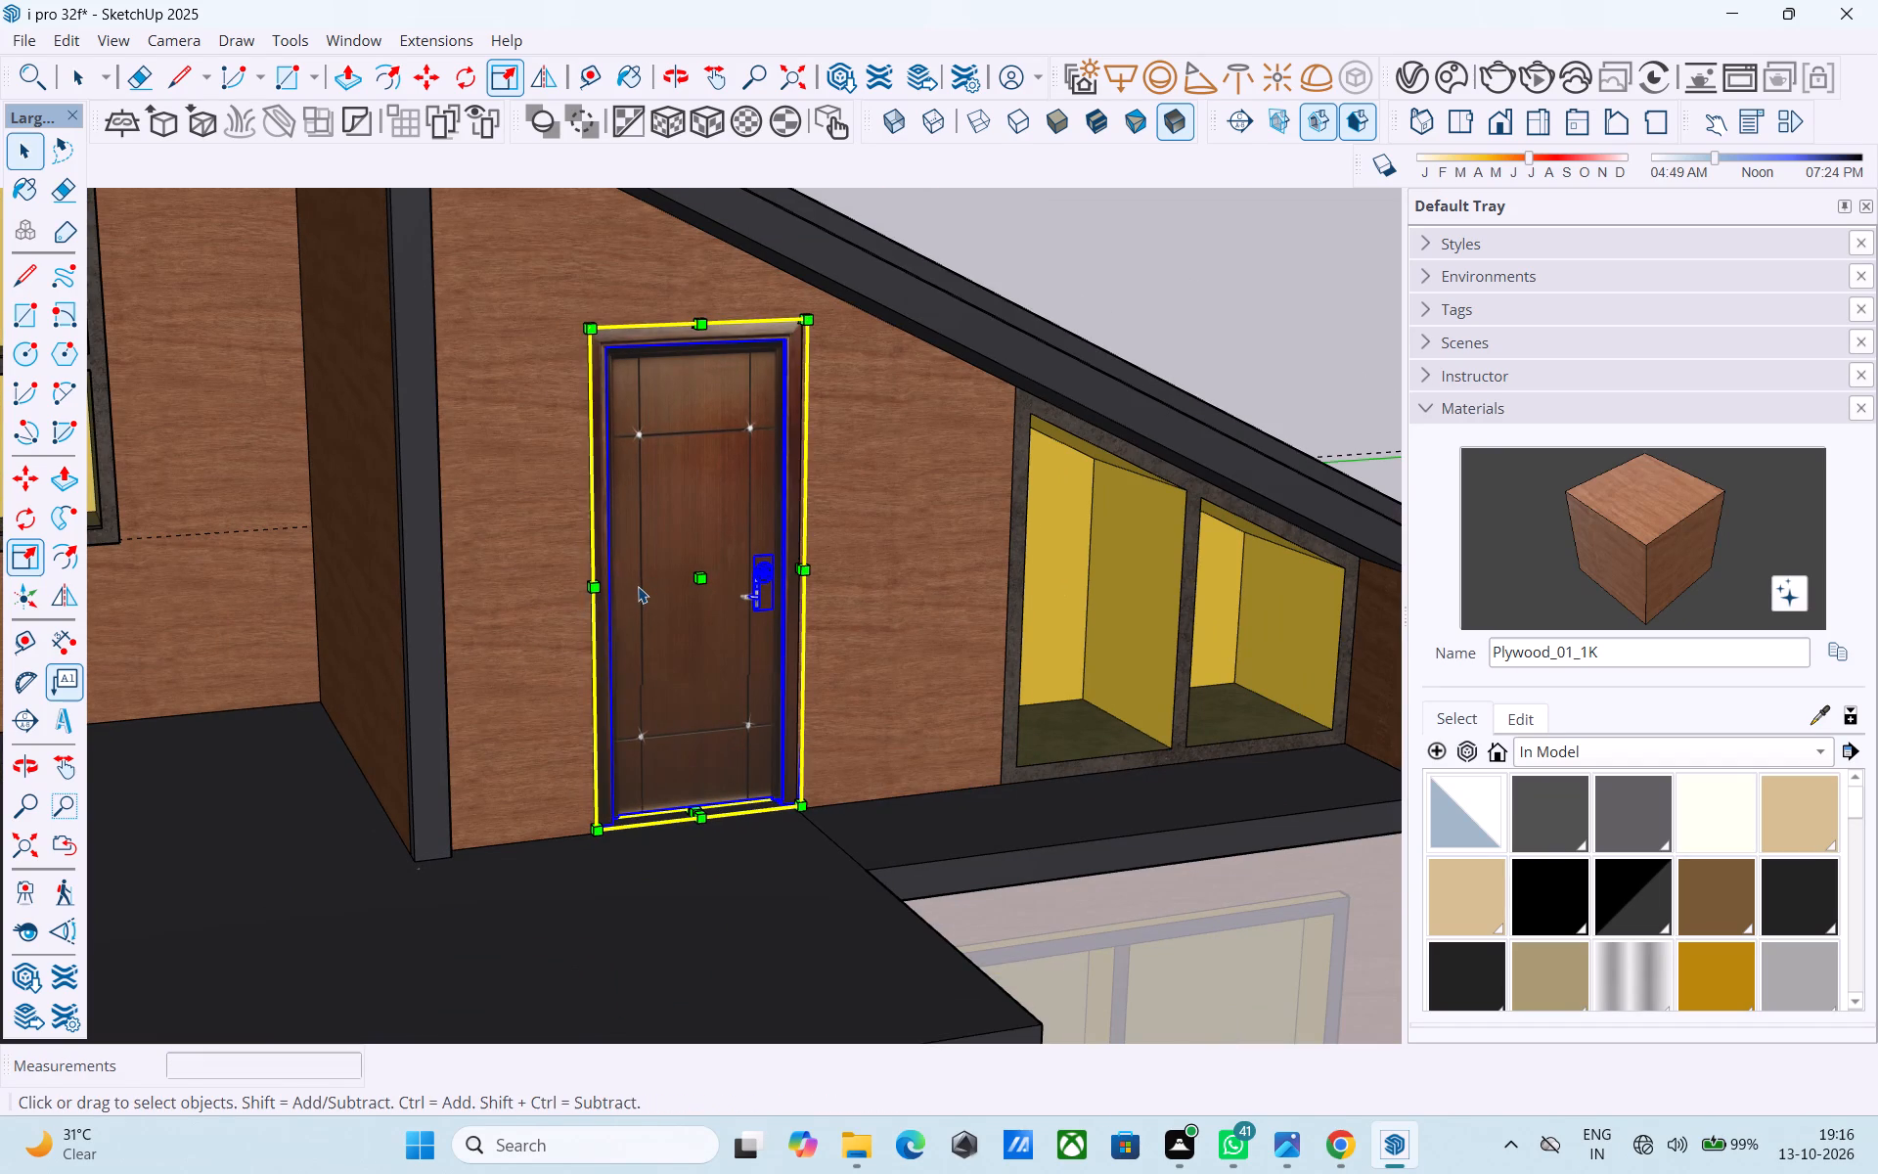
Move the imported door out of its wall opening, toward the sloped window.
left_click(638, 586)
key("m")
left_click(642, 586)
left_click(1040, 643)
key("space")
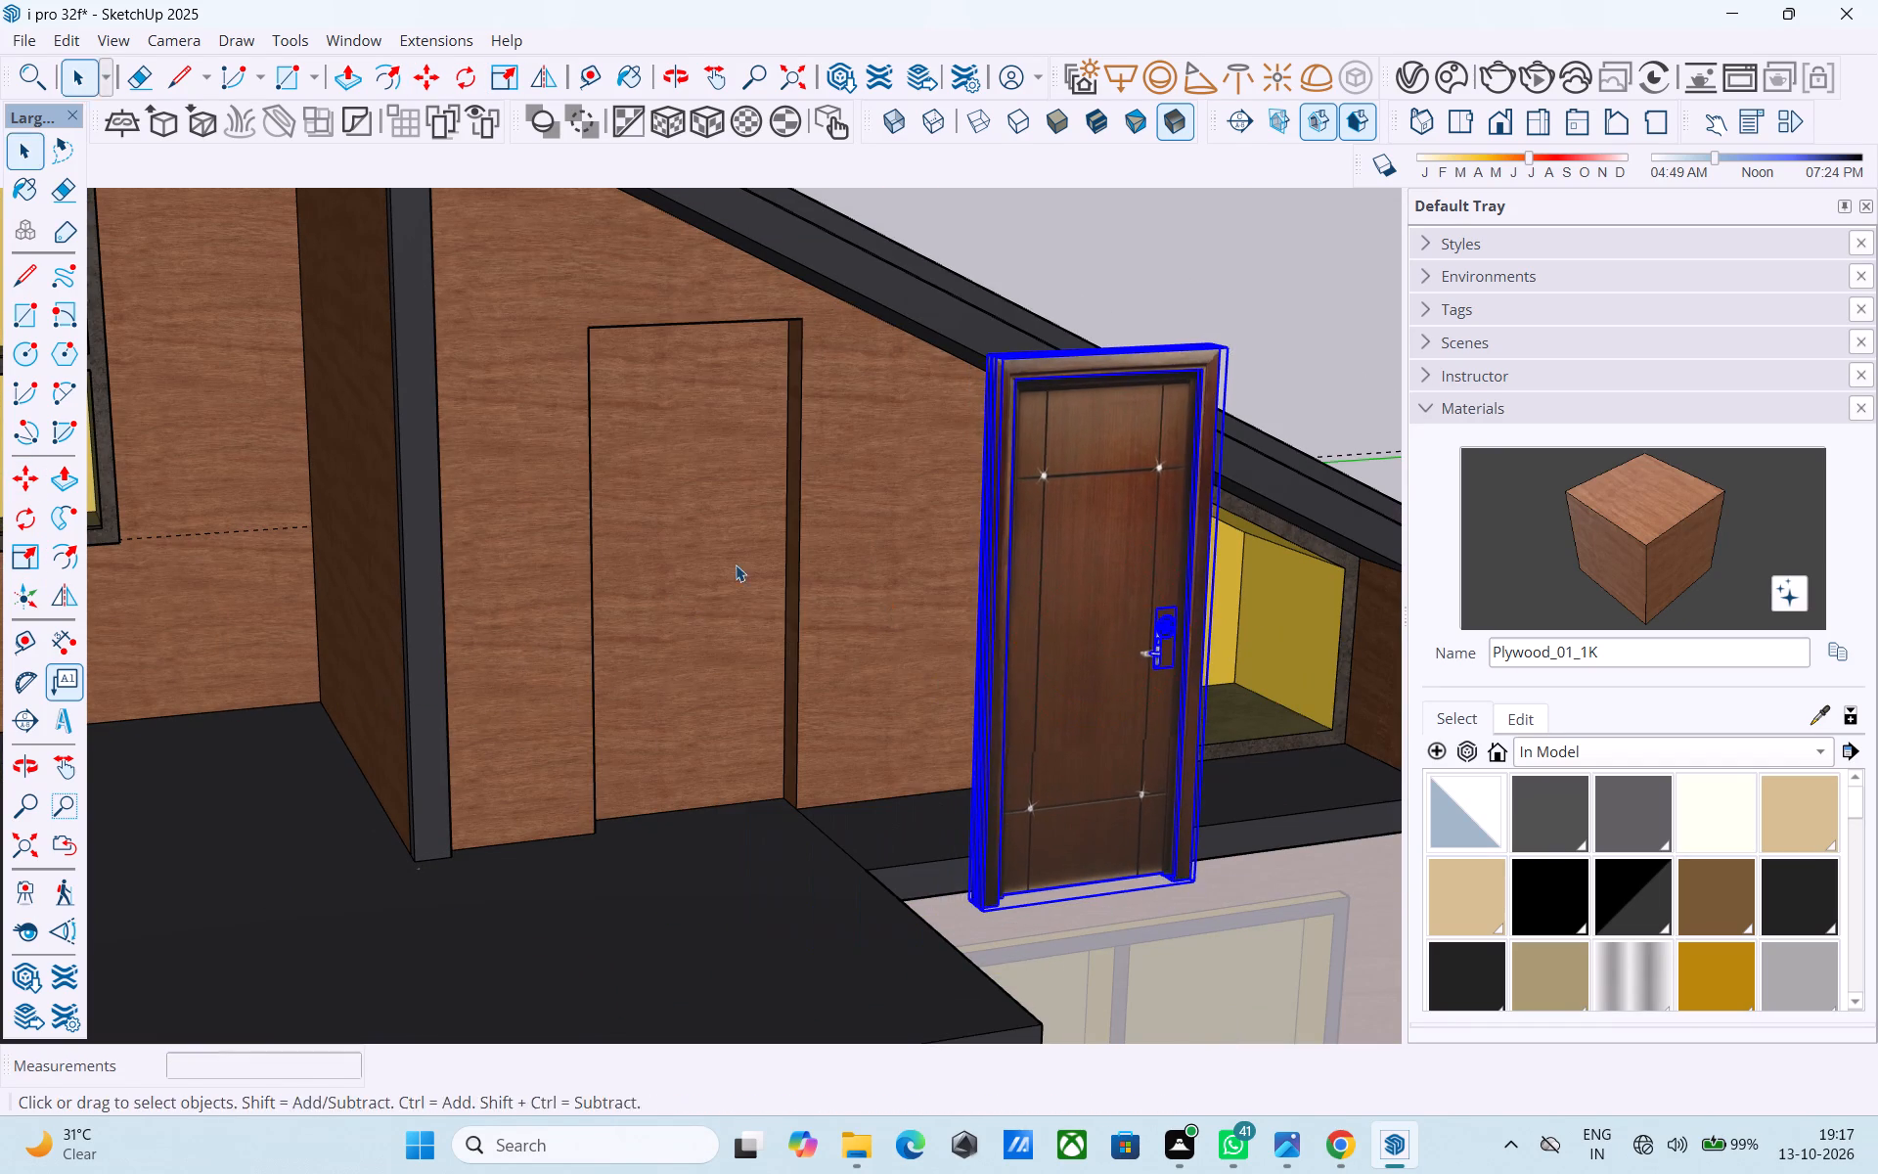
Widen the empty door opening by 6" by push/pulling its side face nearest the dark corner post.
middle_click_drag(736, 564, 822, 650)
scroll(674, 573, "up", 3)
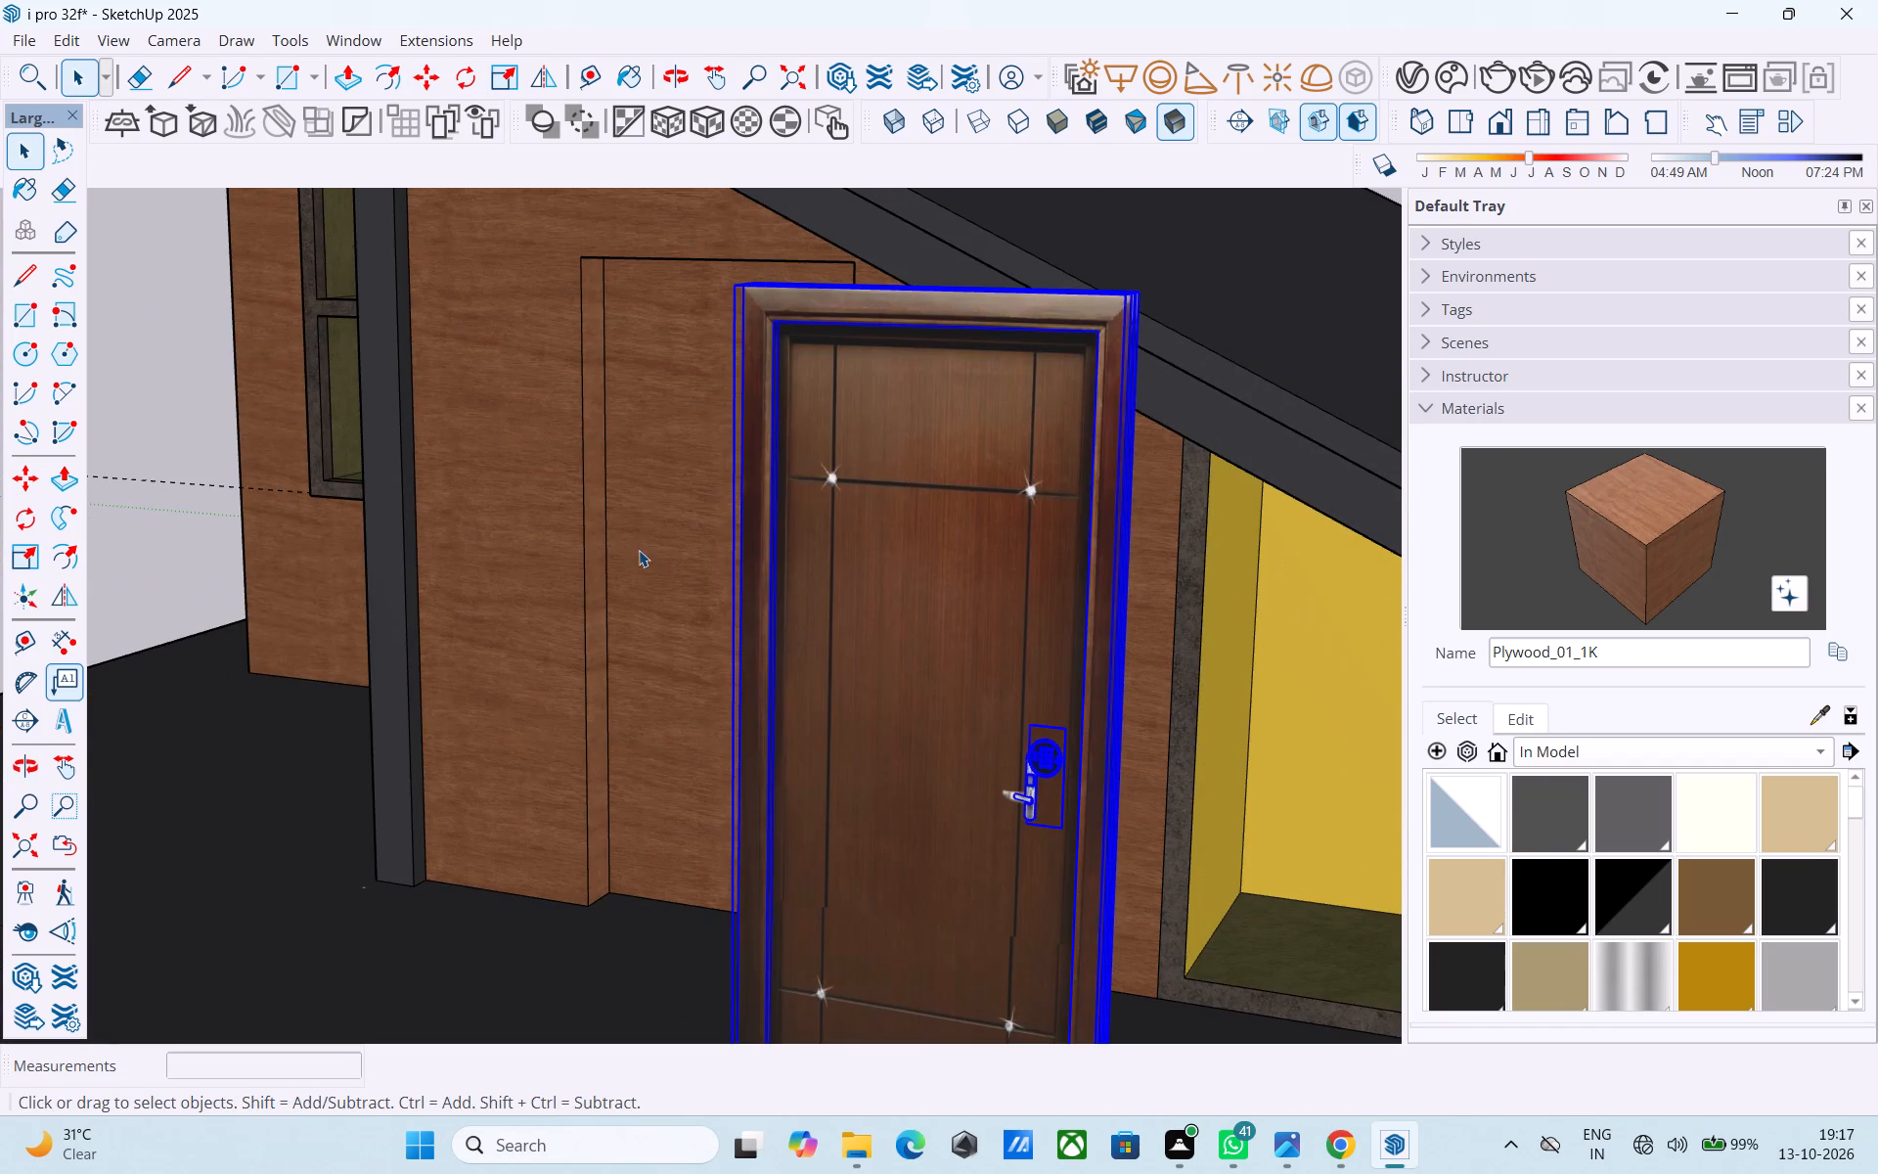
left_click(594, 533)
key("p")
left_click(594, 533)
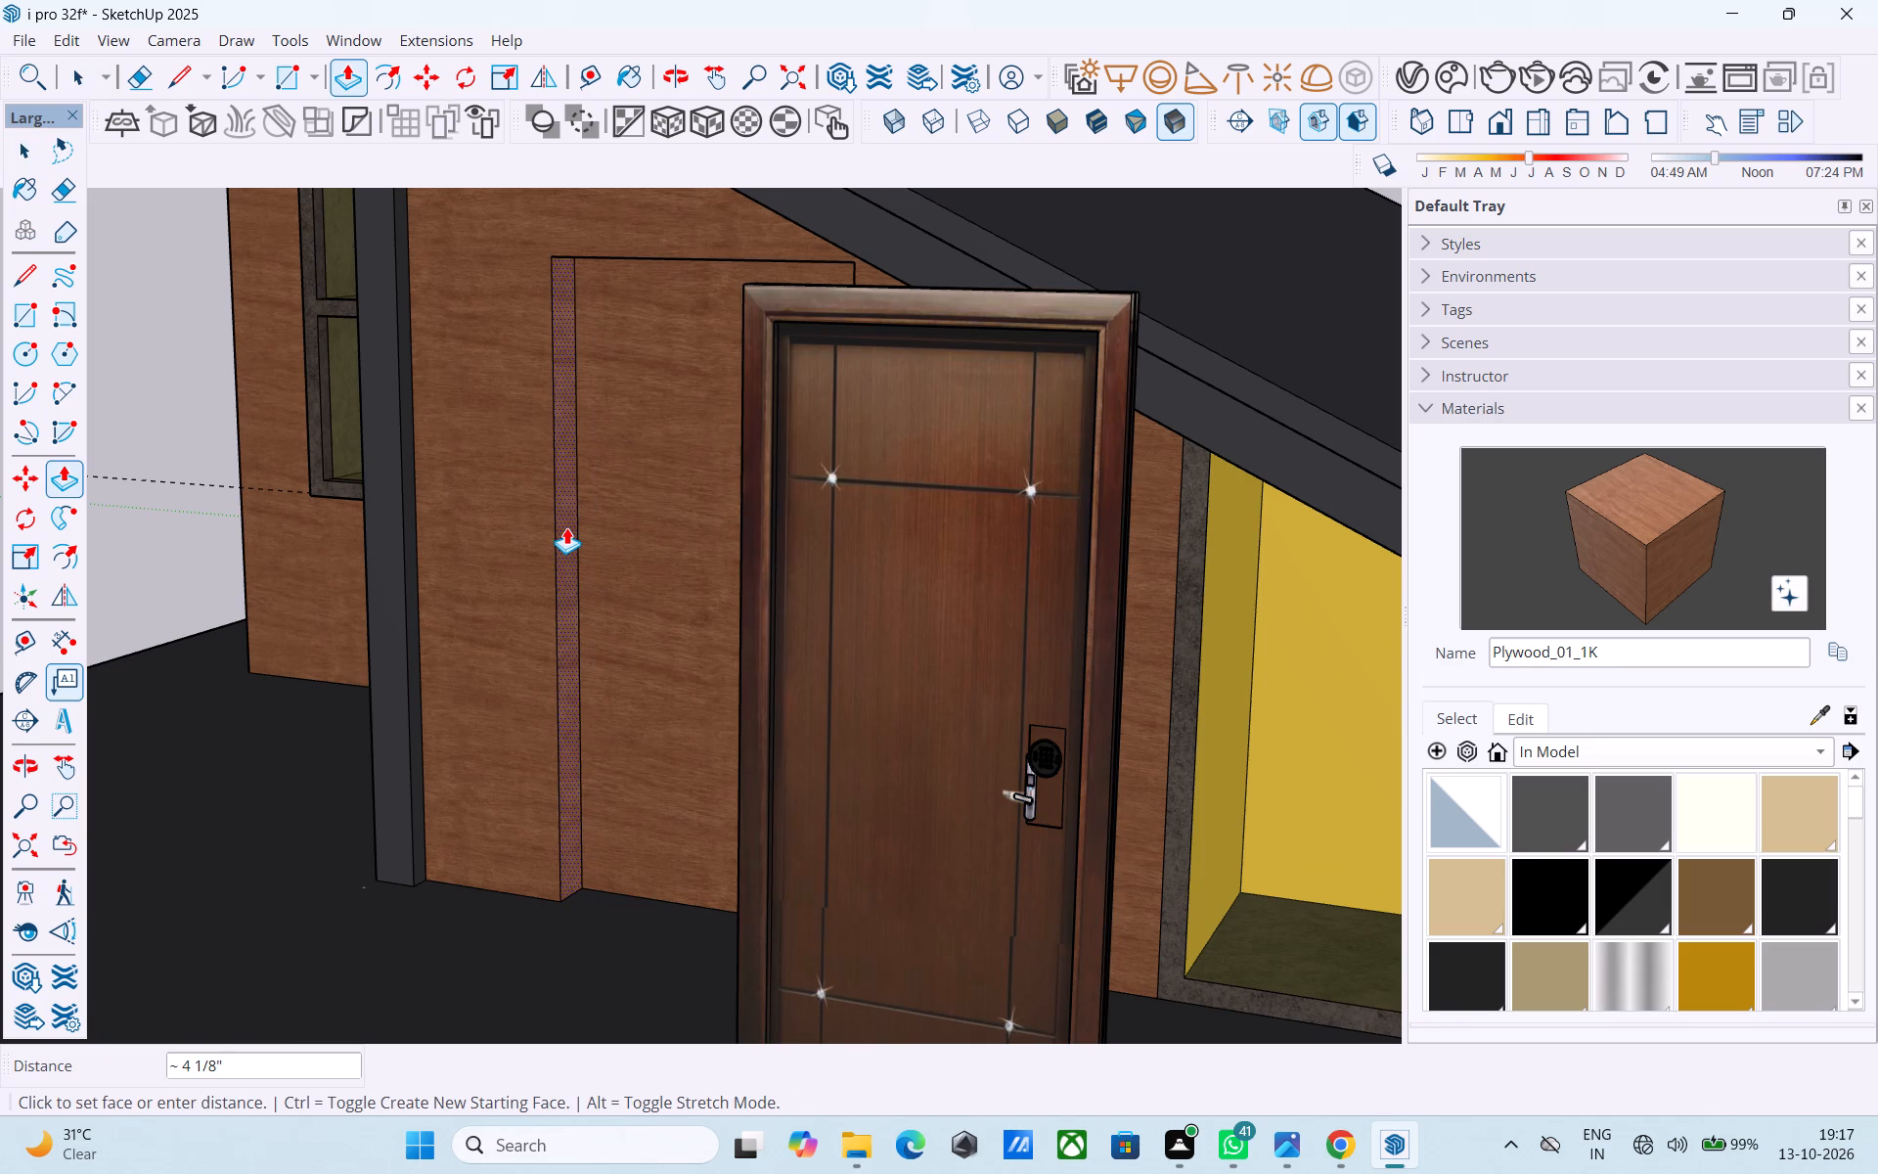
type("1'")
key("Return")
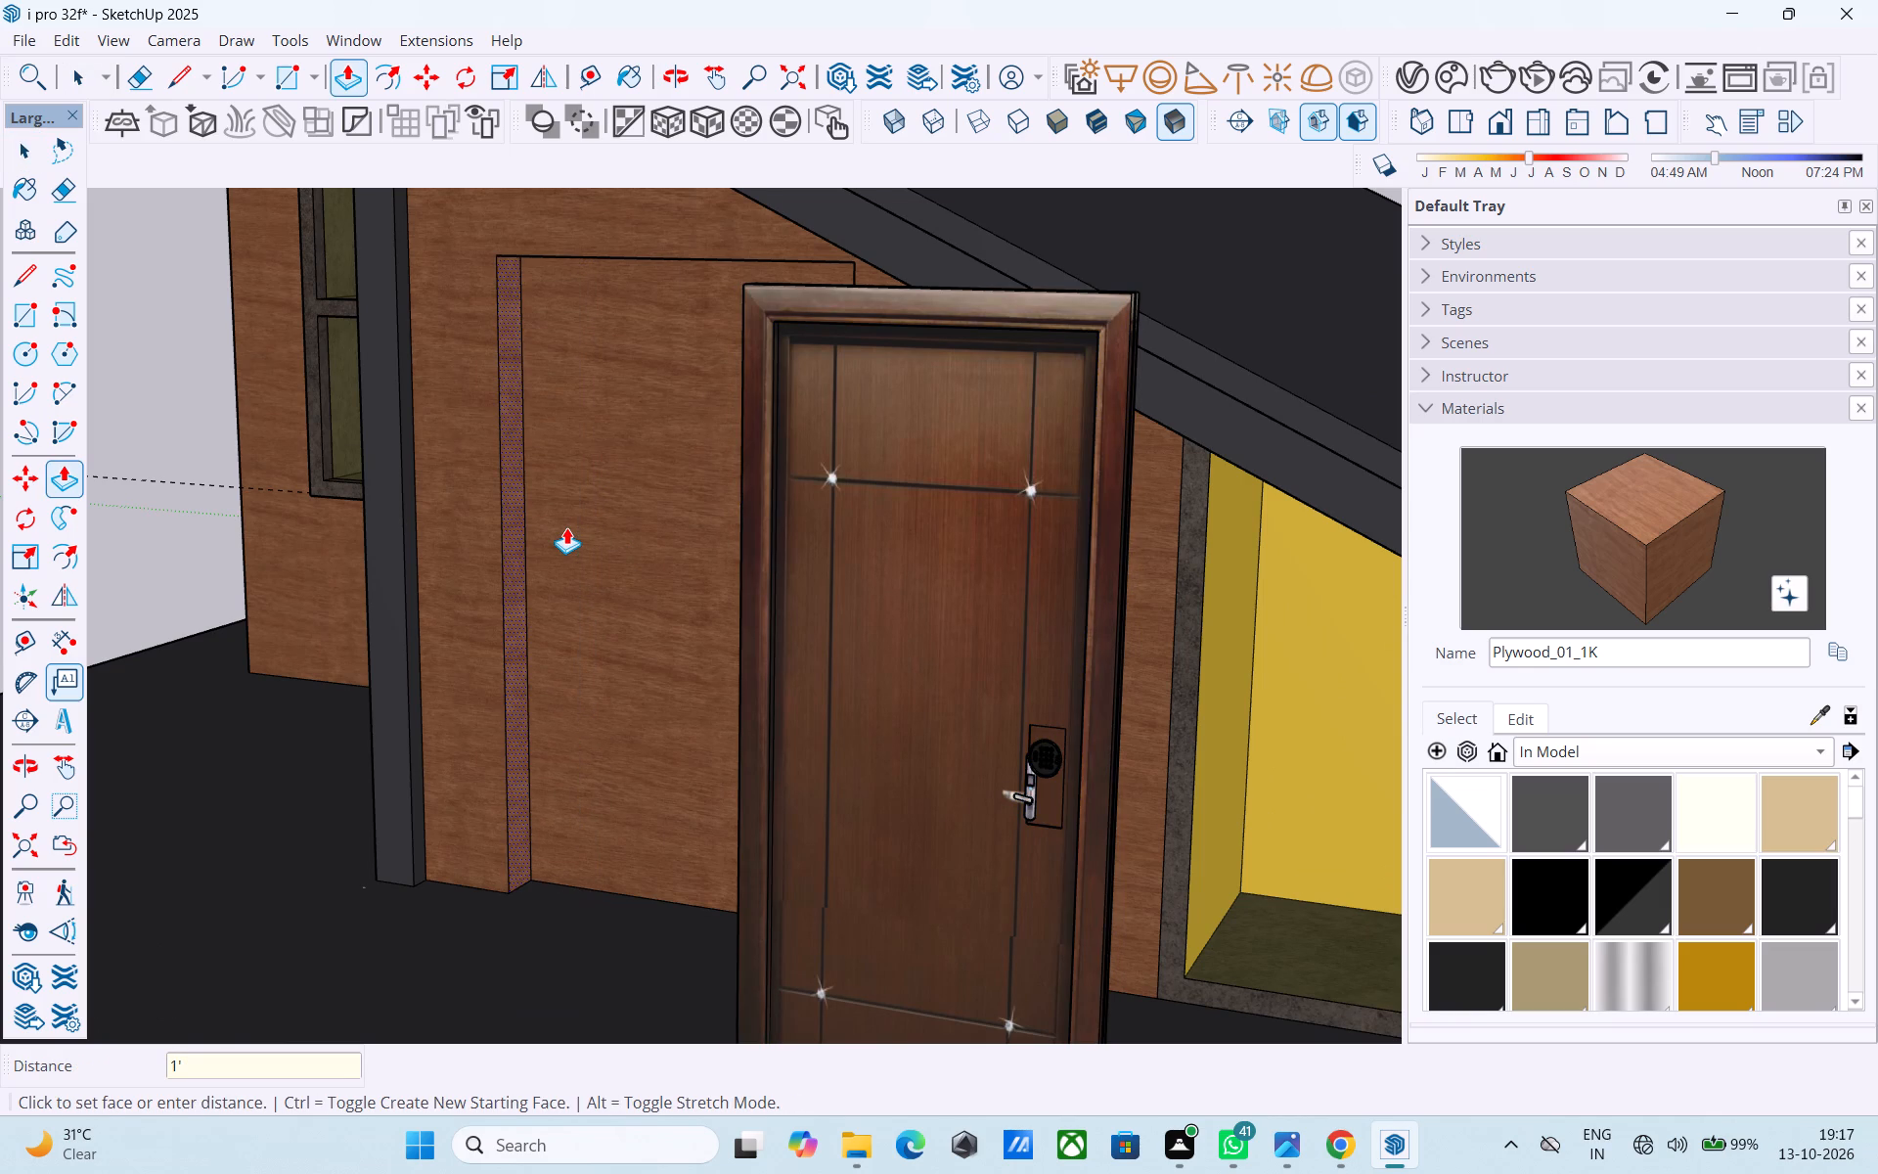
type("6\"")
key("Return")
key("space")
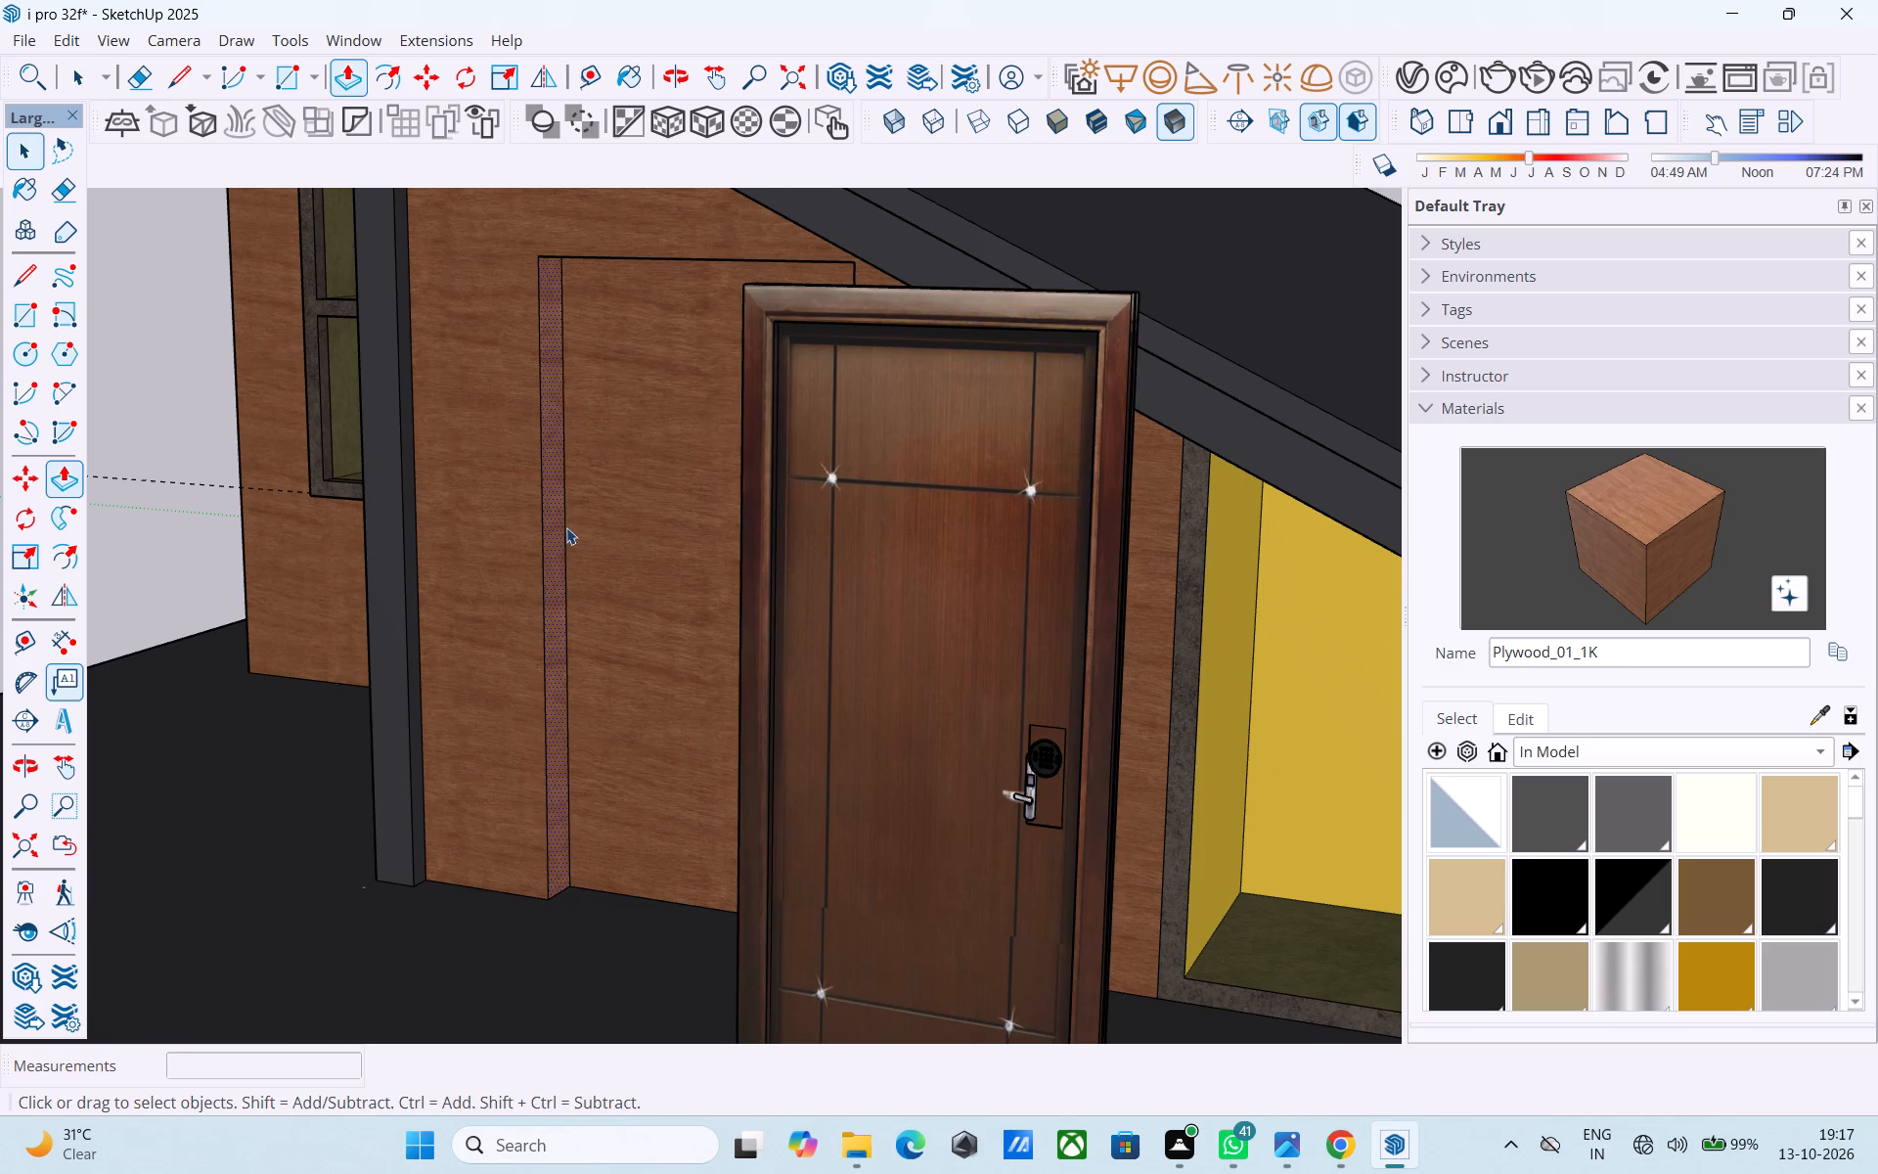
Move the imported door back into the widened opening, snapping its bottom corner to the opening's corner nearest the dark post.
scroll(585, 534, "down", 3)
left_click(737, 576)
middle_click_drag(740, 578, 1230, 581)
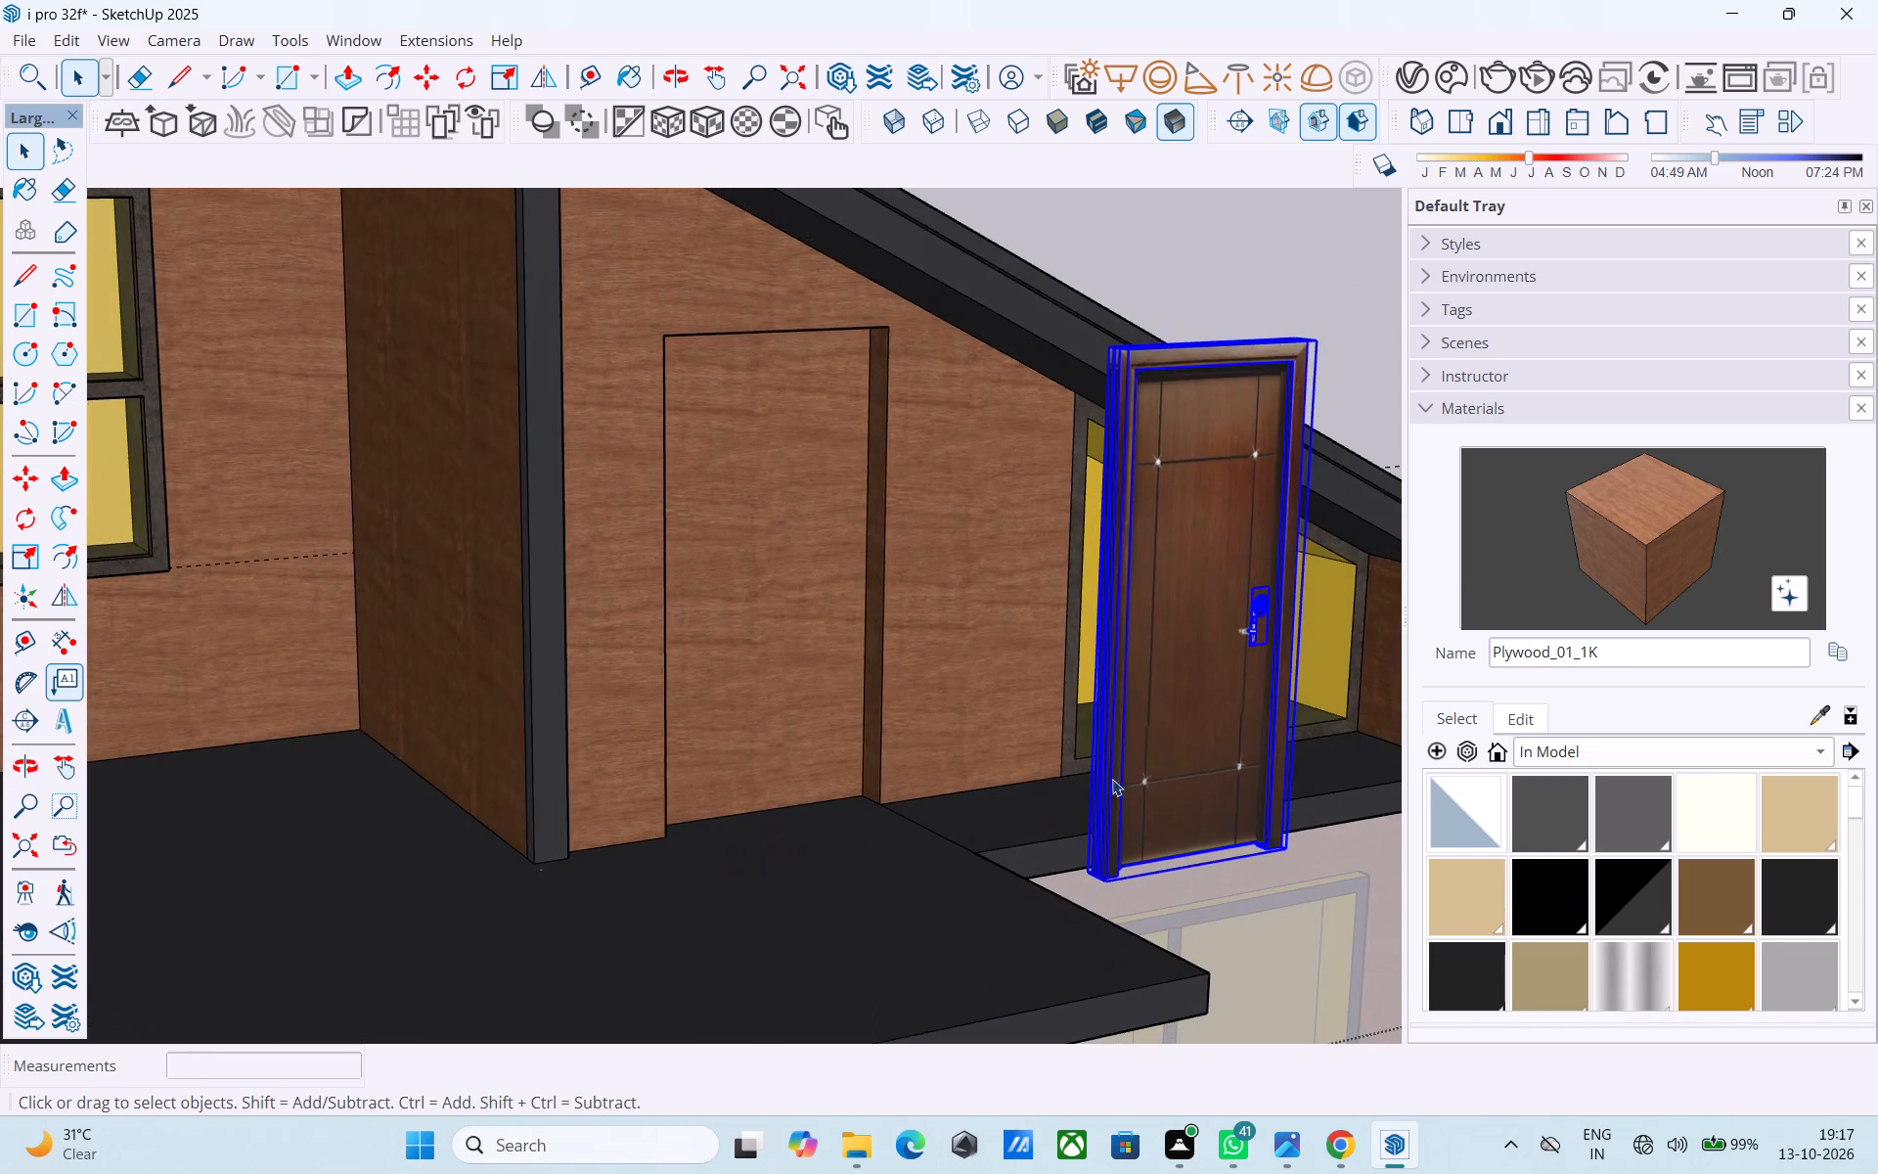
scroll(1112, 791, "up", 3)
key("m")
scroll(1151, 902, "up", 8)
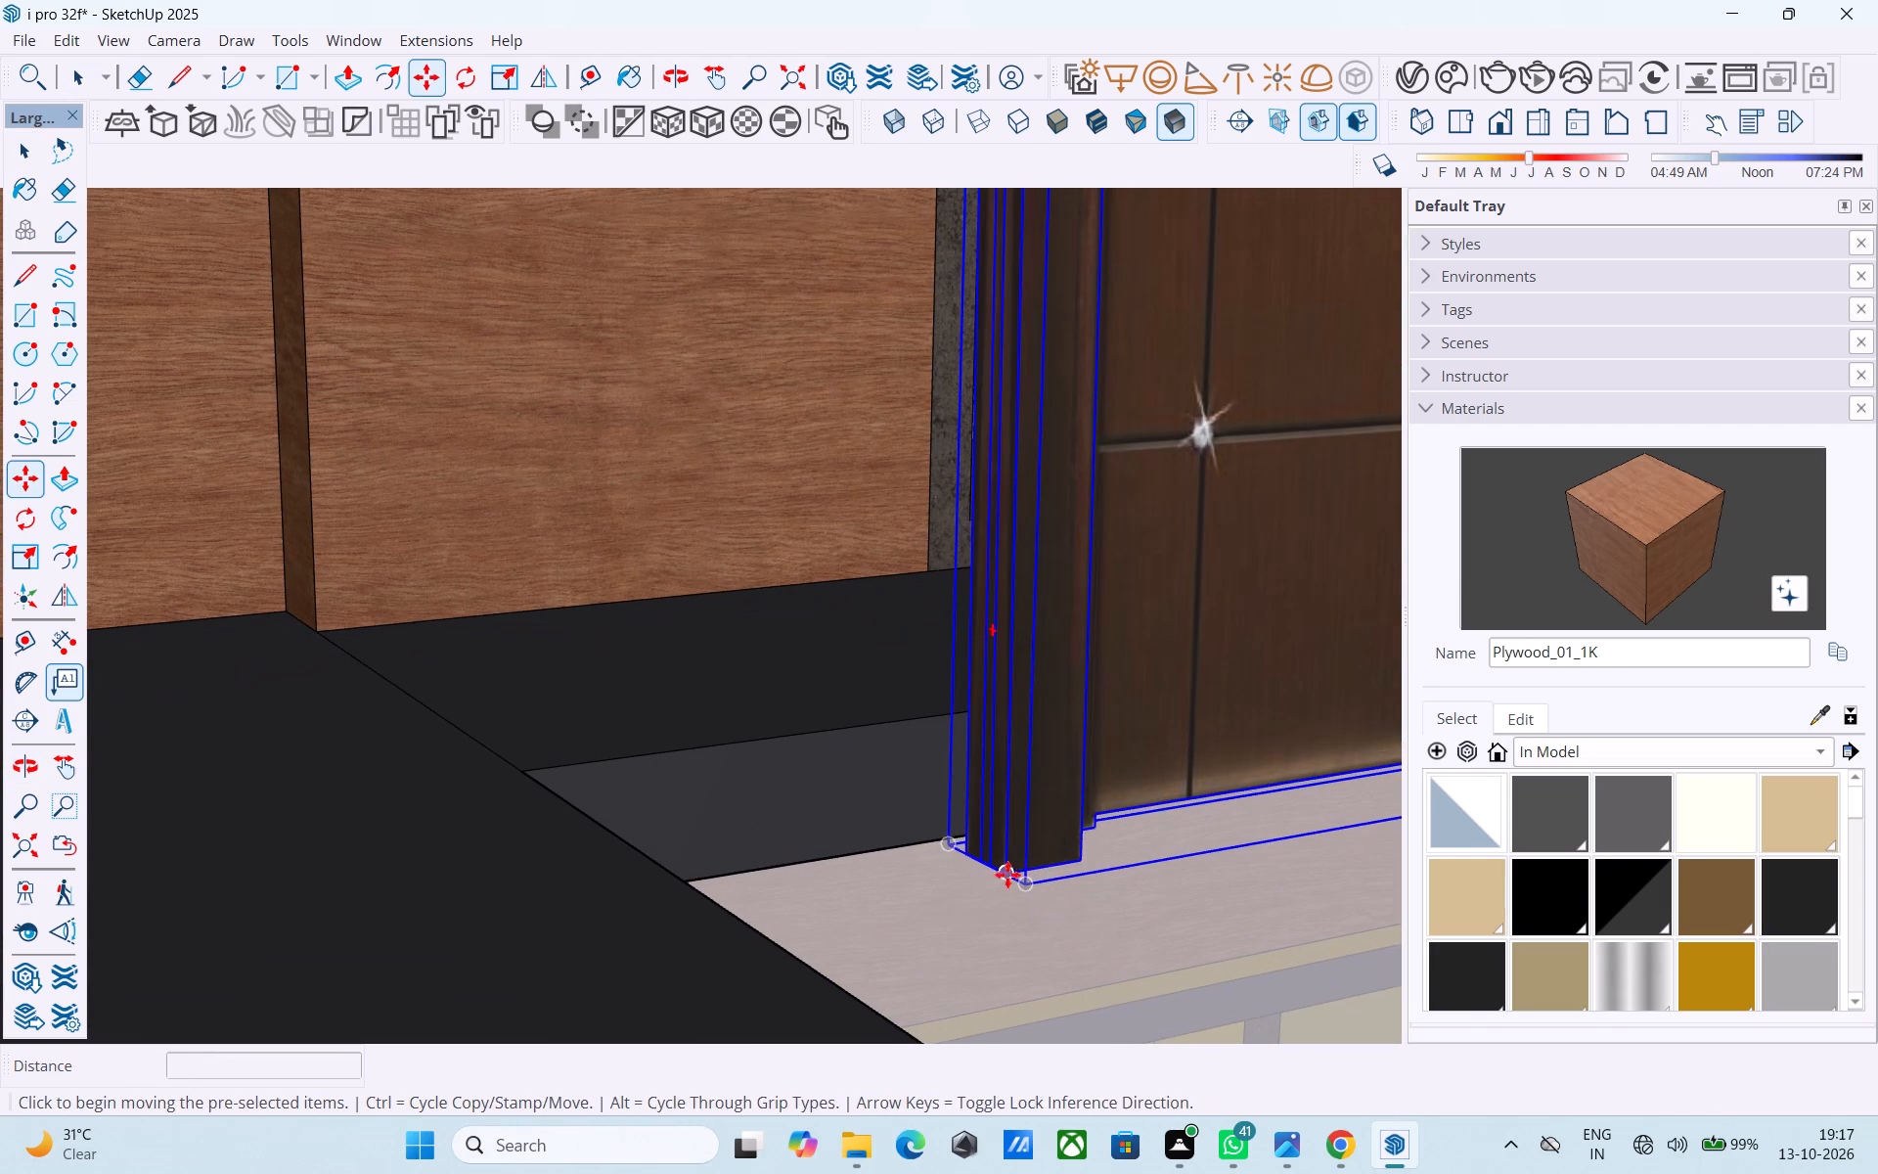
left_click(1006, 872)
scroll(1006, 858, "down", 6)
scroll(559, 787, "up", 1)
scroll(675, 722, "down", 6)
middle_click_drag(475, 767, 559, 771, "shift")
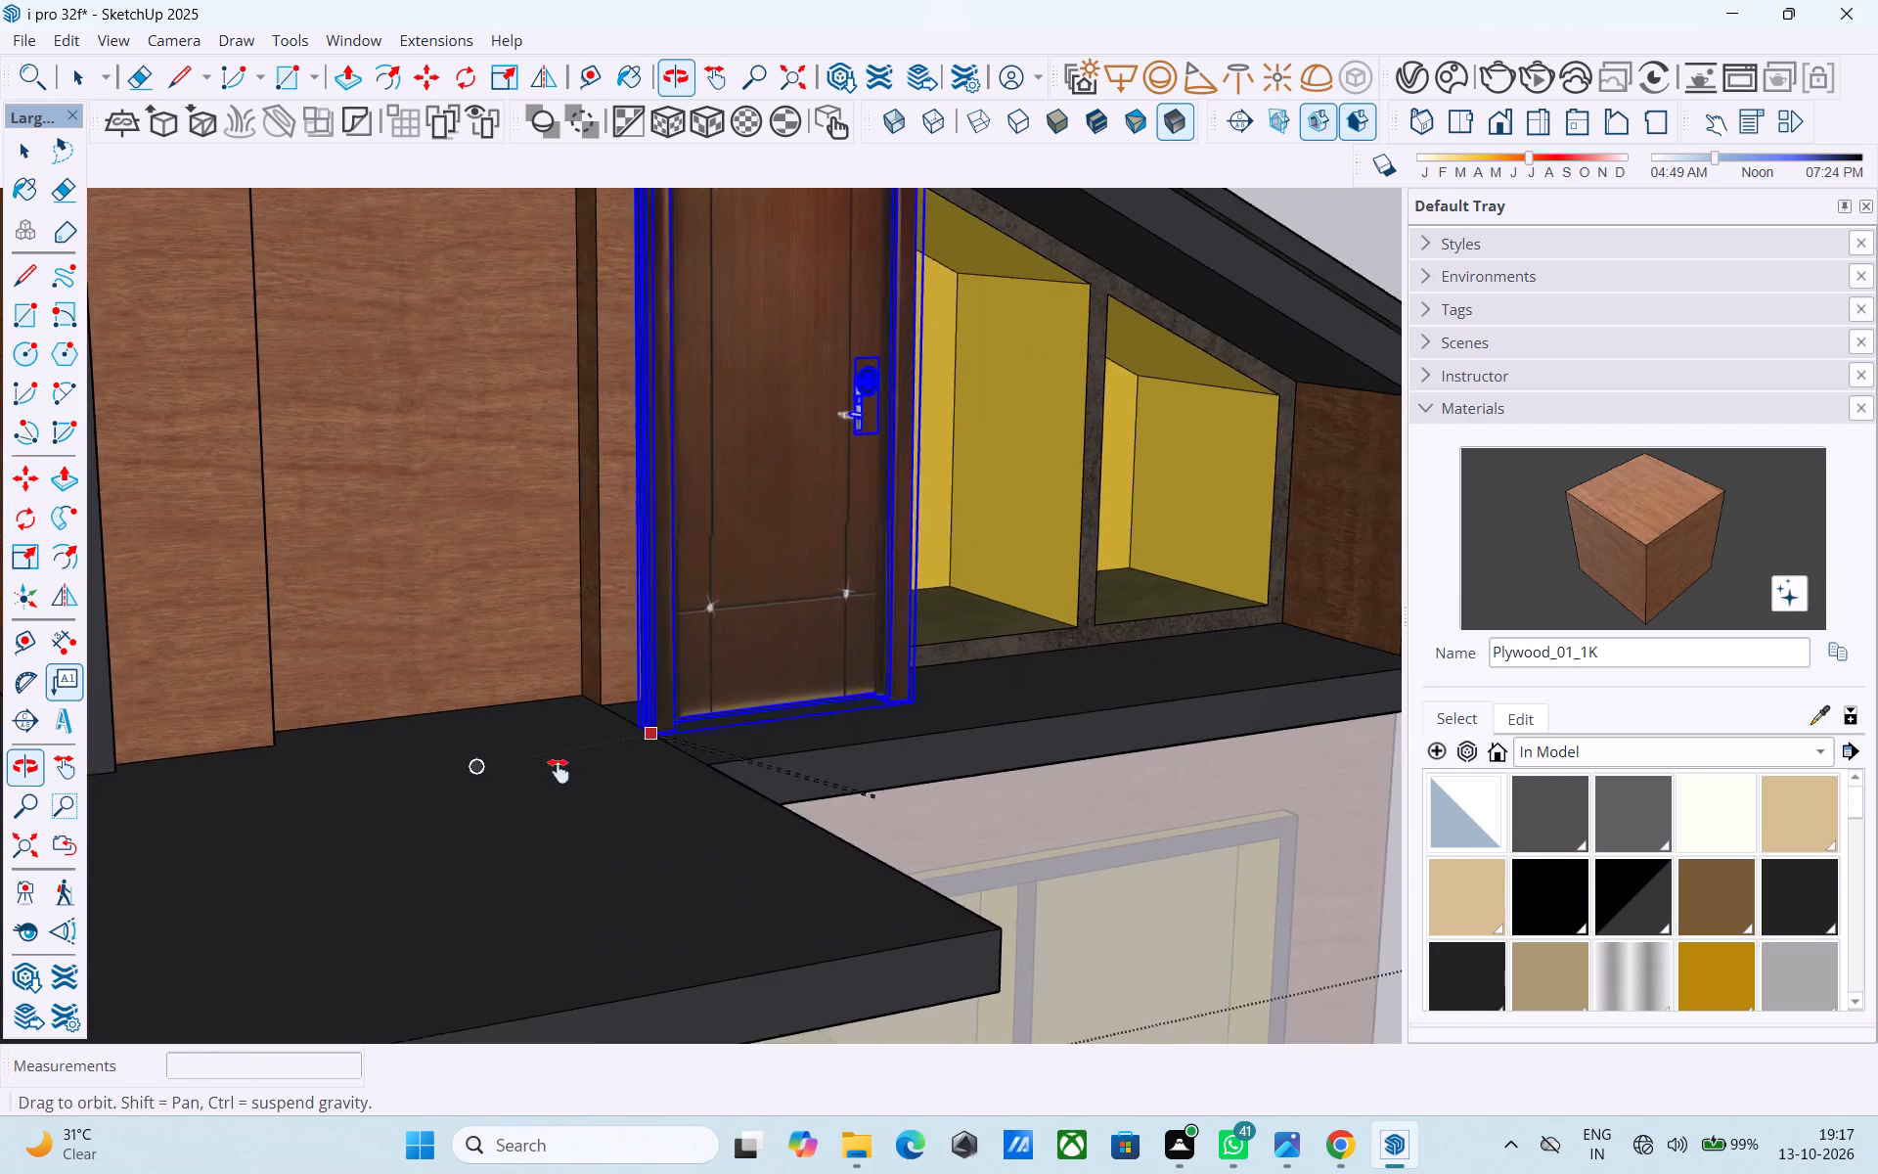
middle_click_drag(559, 771, 852, 771, "shift")
scroll(668, 768, "up", 5)
left_click(621, 727)
Scale the door's width by about 1.16 on the red axis to fill the widened opening, and deselect it.
scroll(623, 727, "down", 5)
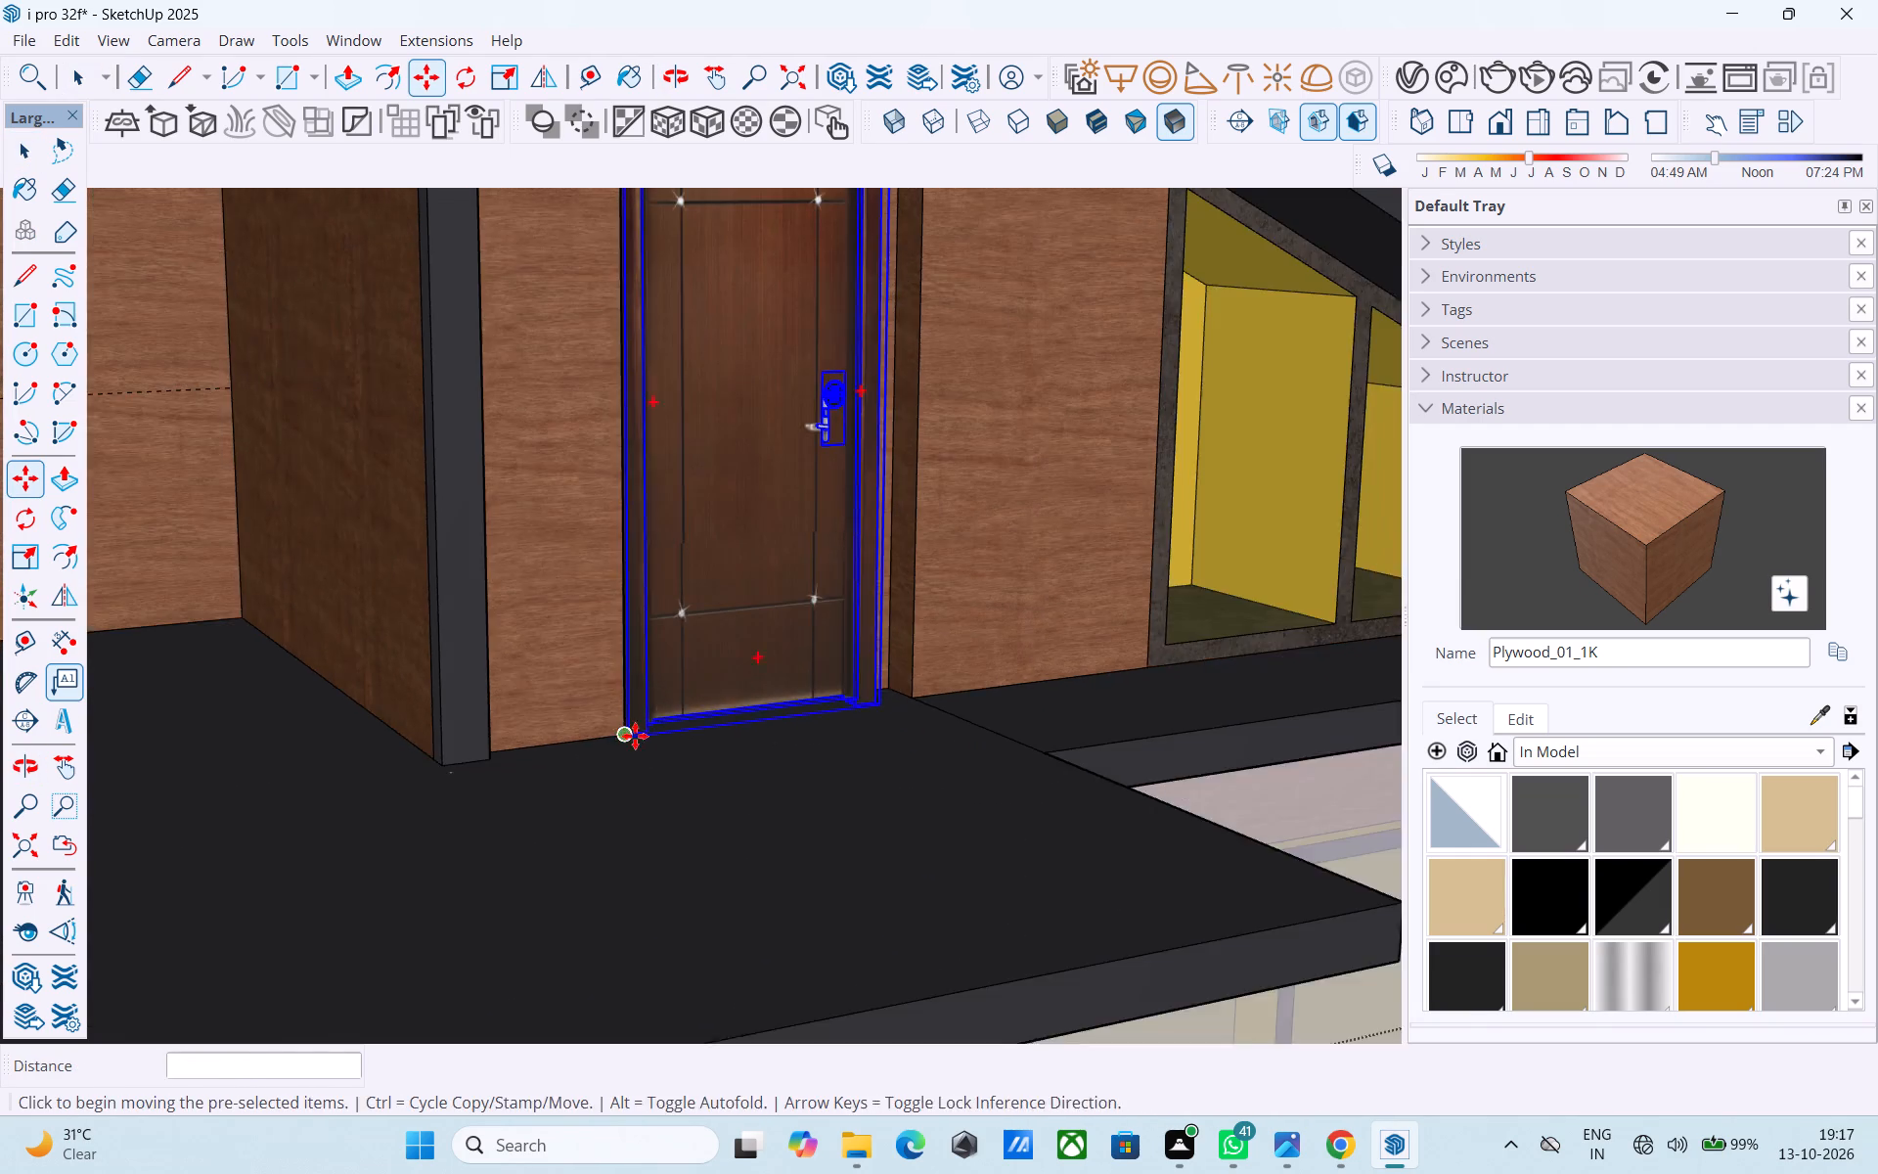
middle_click_drag(635, 736, 595, 1000, "shift")
middle_click_drag(793, 828, 494, 819, "shift")
key("s")
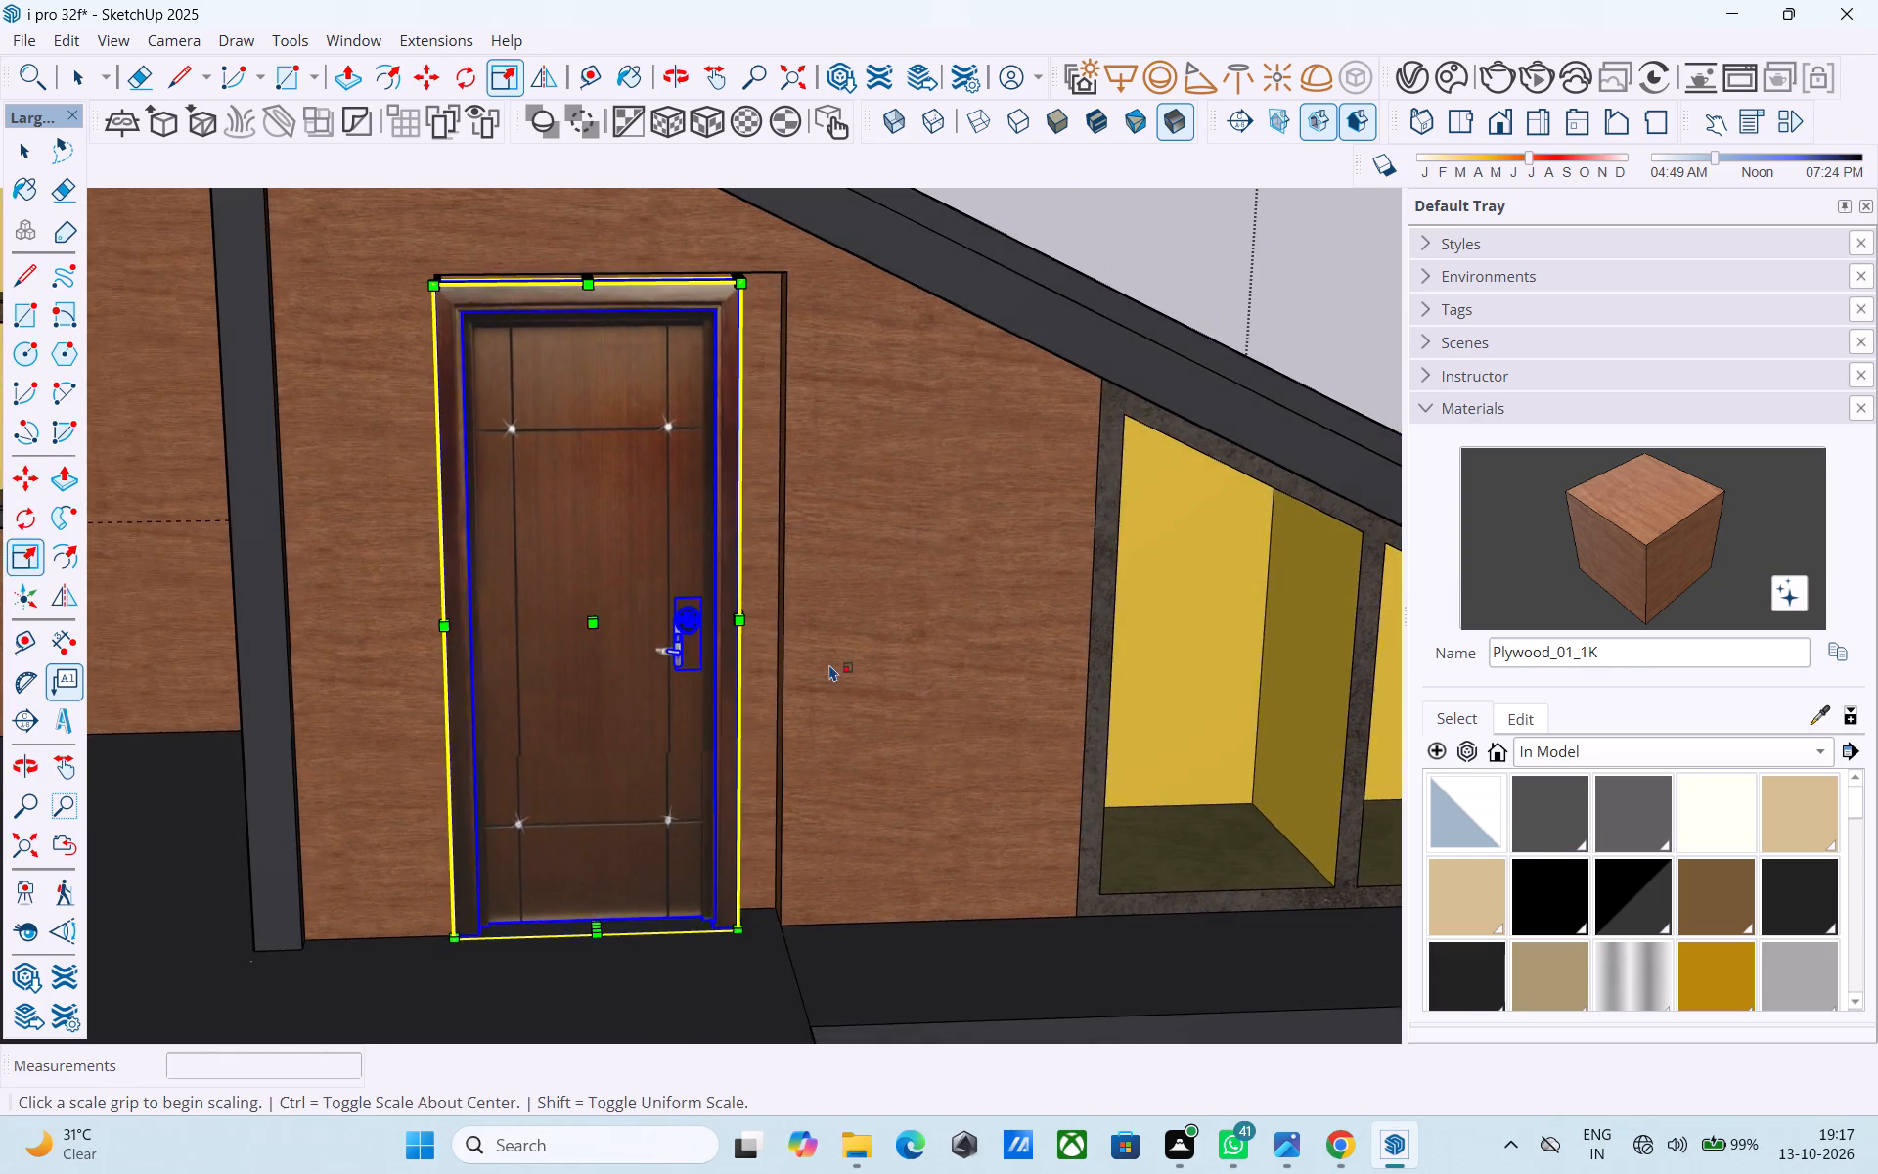
middle_click_drag(829, 664, 543, 632)
scroll(754, 632, "up", 8)
left_click_drag(707, 612, 807, 631)
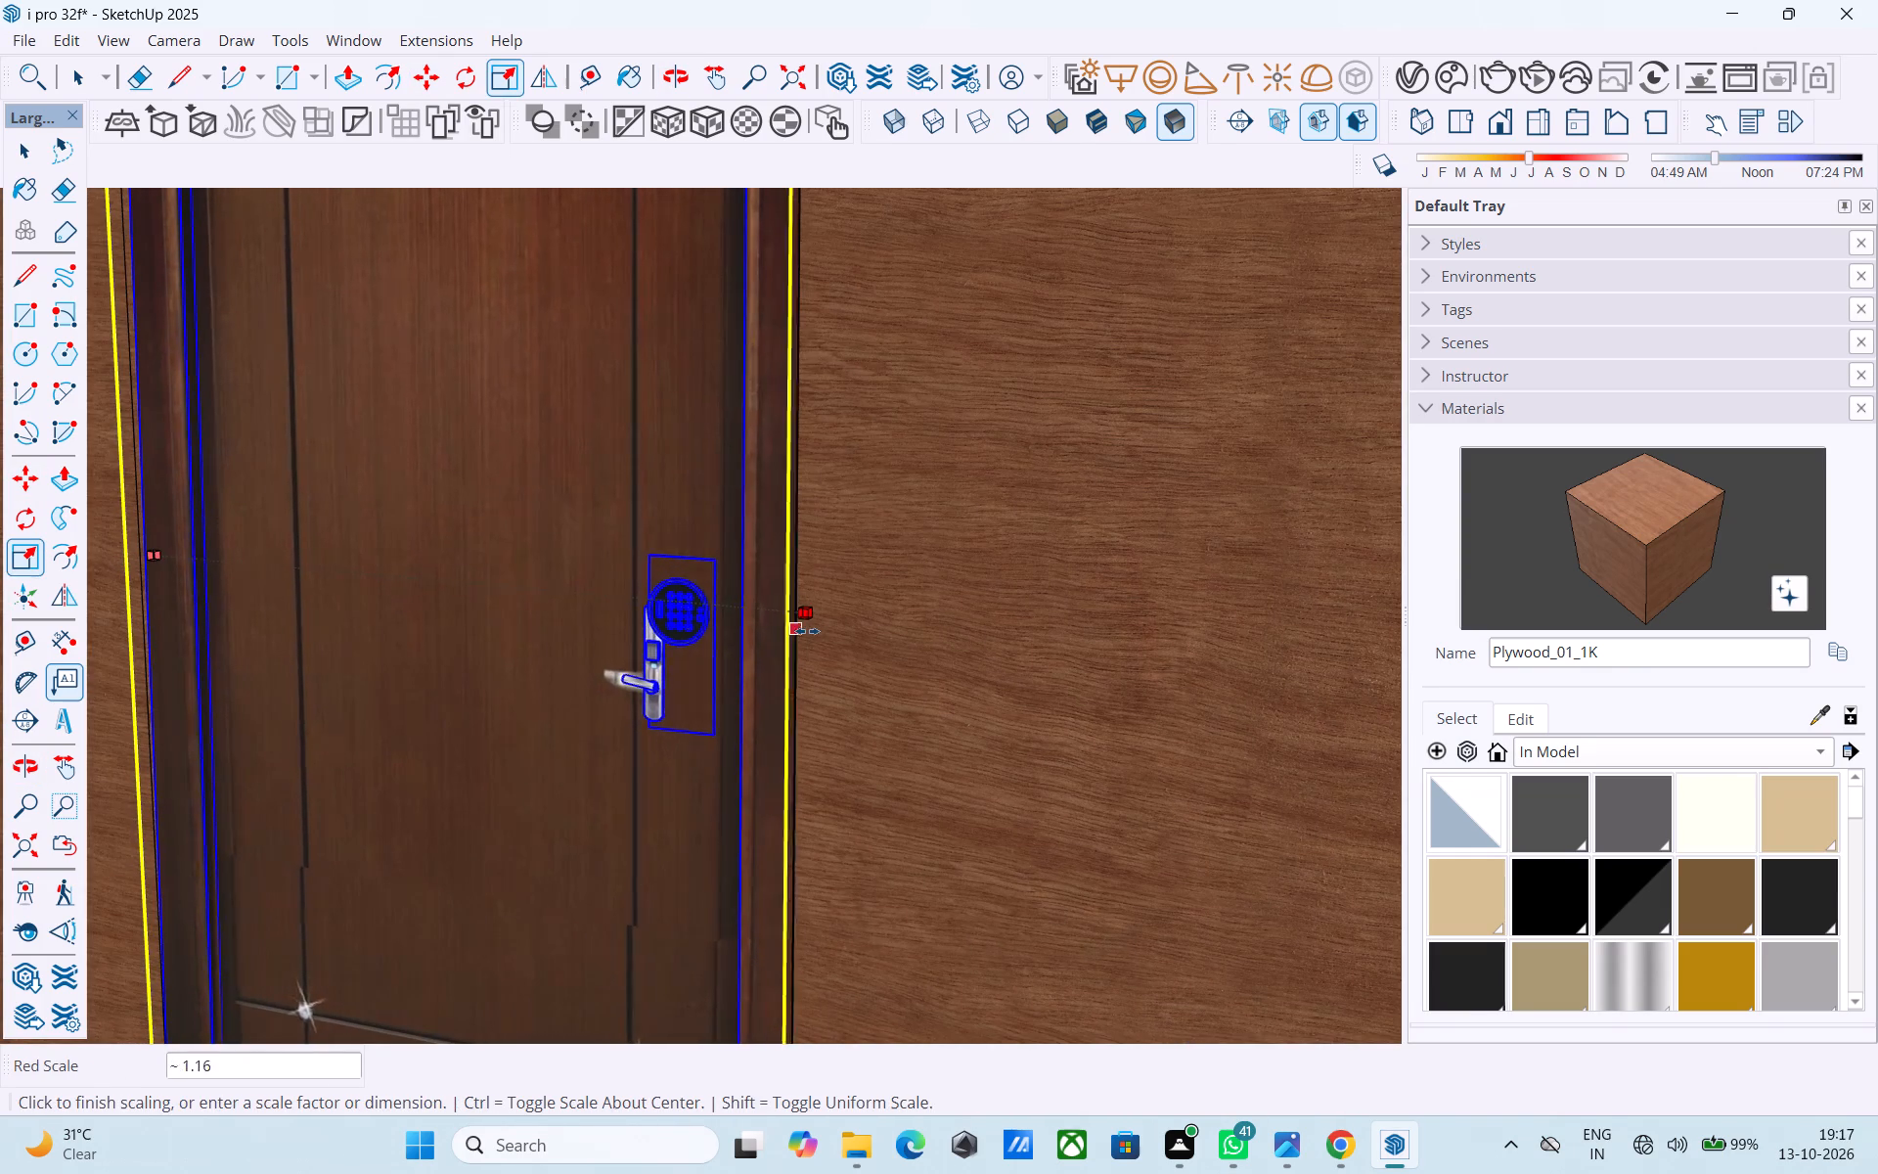
left_click_drag(807, 631, 793, 620)
scroll(812, 623, "down", 11)
middle_click_drag(775, 692, 889, 684)
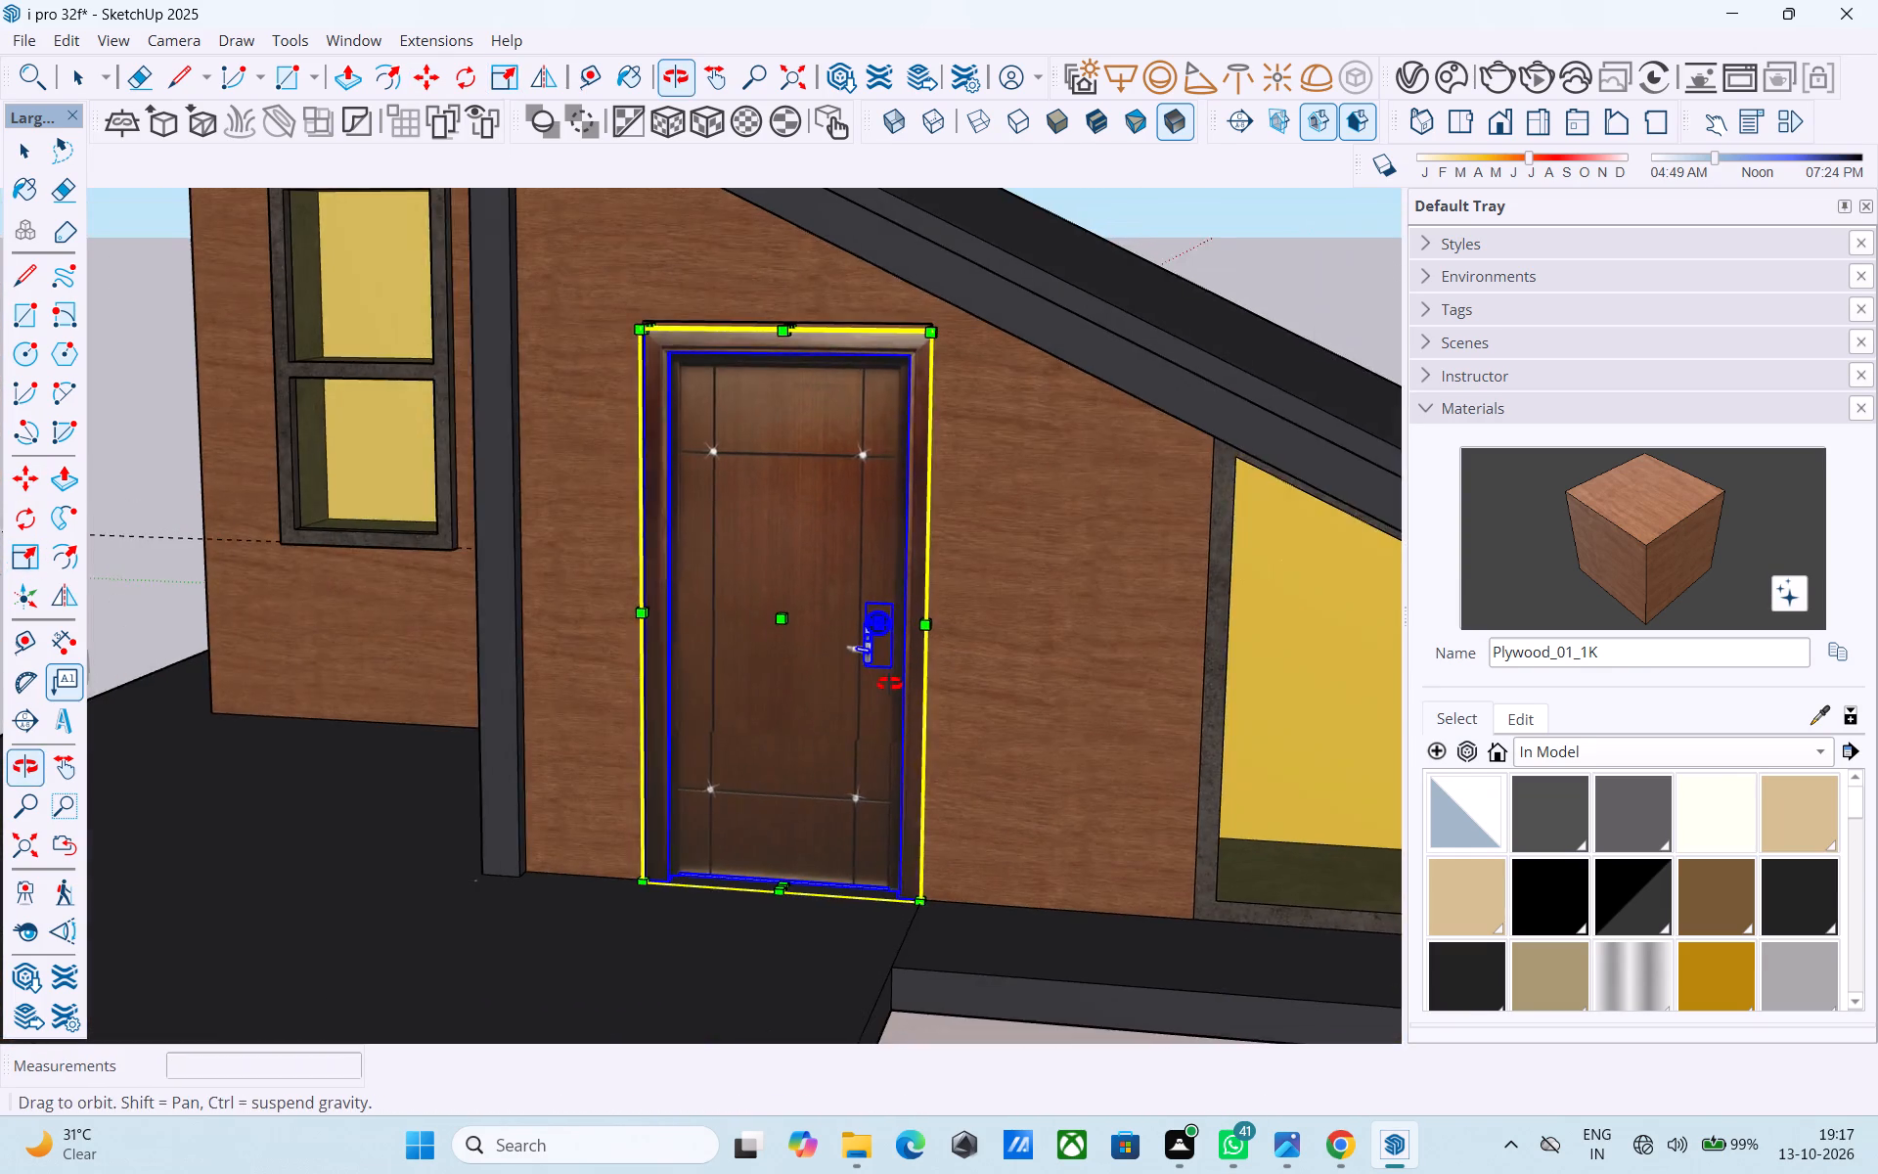
middle_click_drag(889, 684, 887, 682)
scroll(851, 658, "down", 17)
key("space")
left_click(1227, 618)
Measure the width of the upper-floor door opening along its top edge with the Line tool.
middle_click_drag(767, 652, 827, 613)
scroll(833, 610, "up", 4)
key("l")
scroll(823, 531, "up", 12)
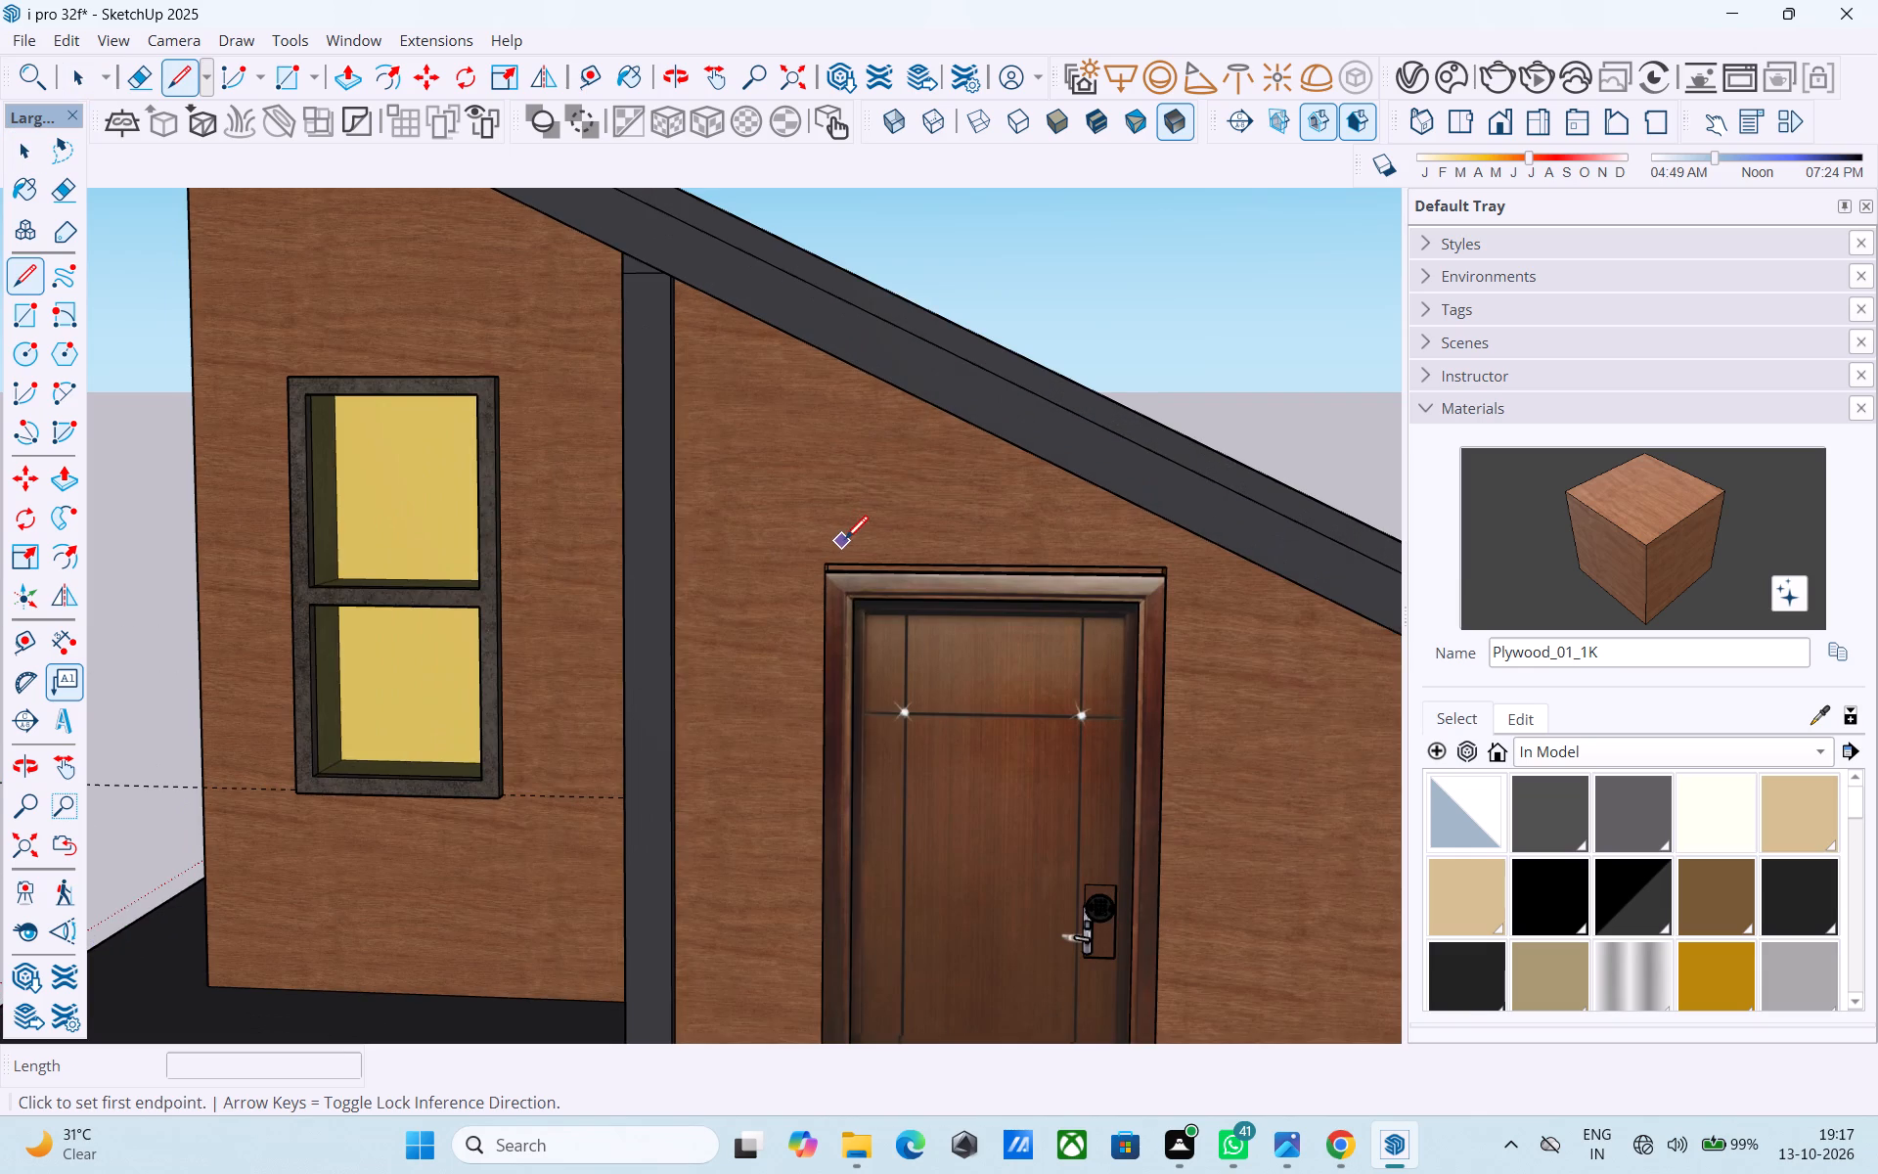
left_click(826, 560)
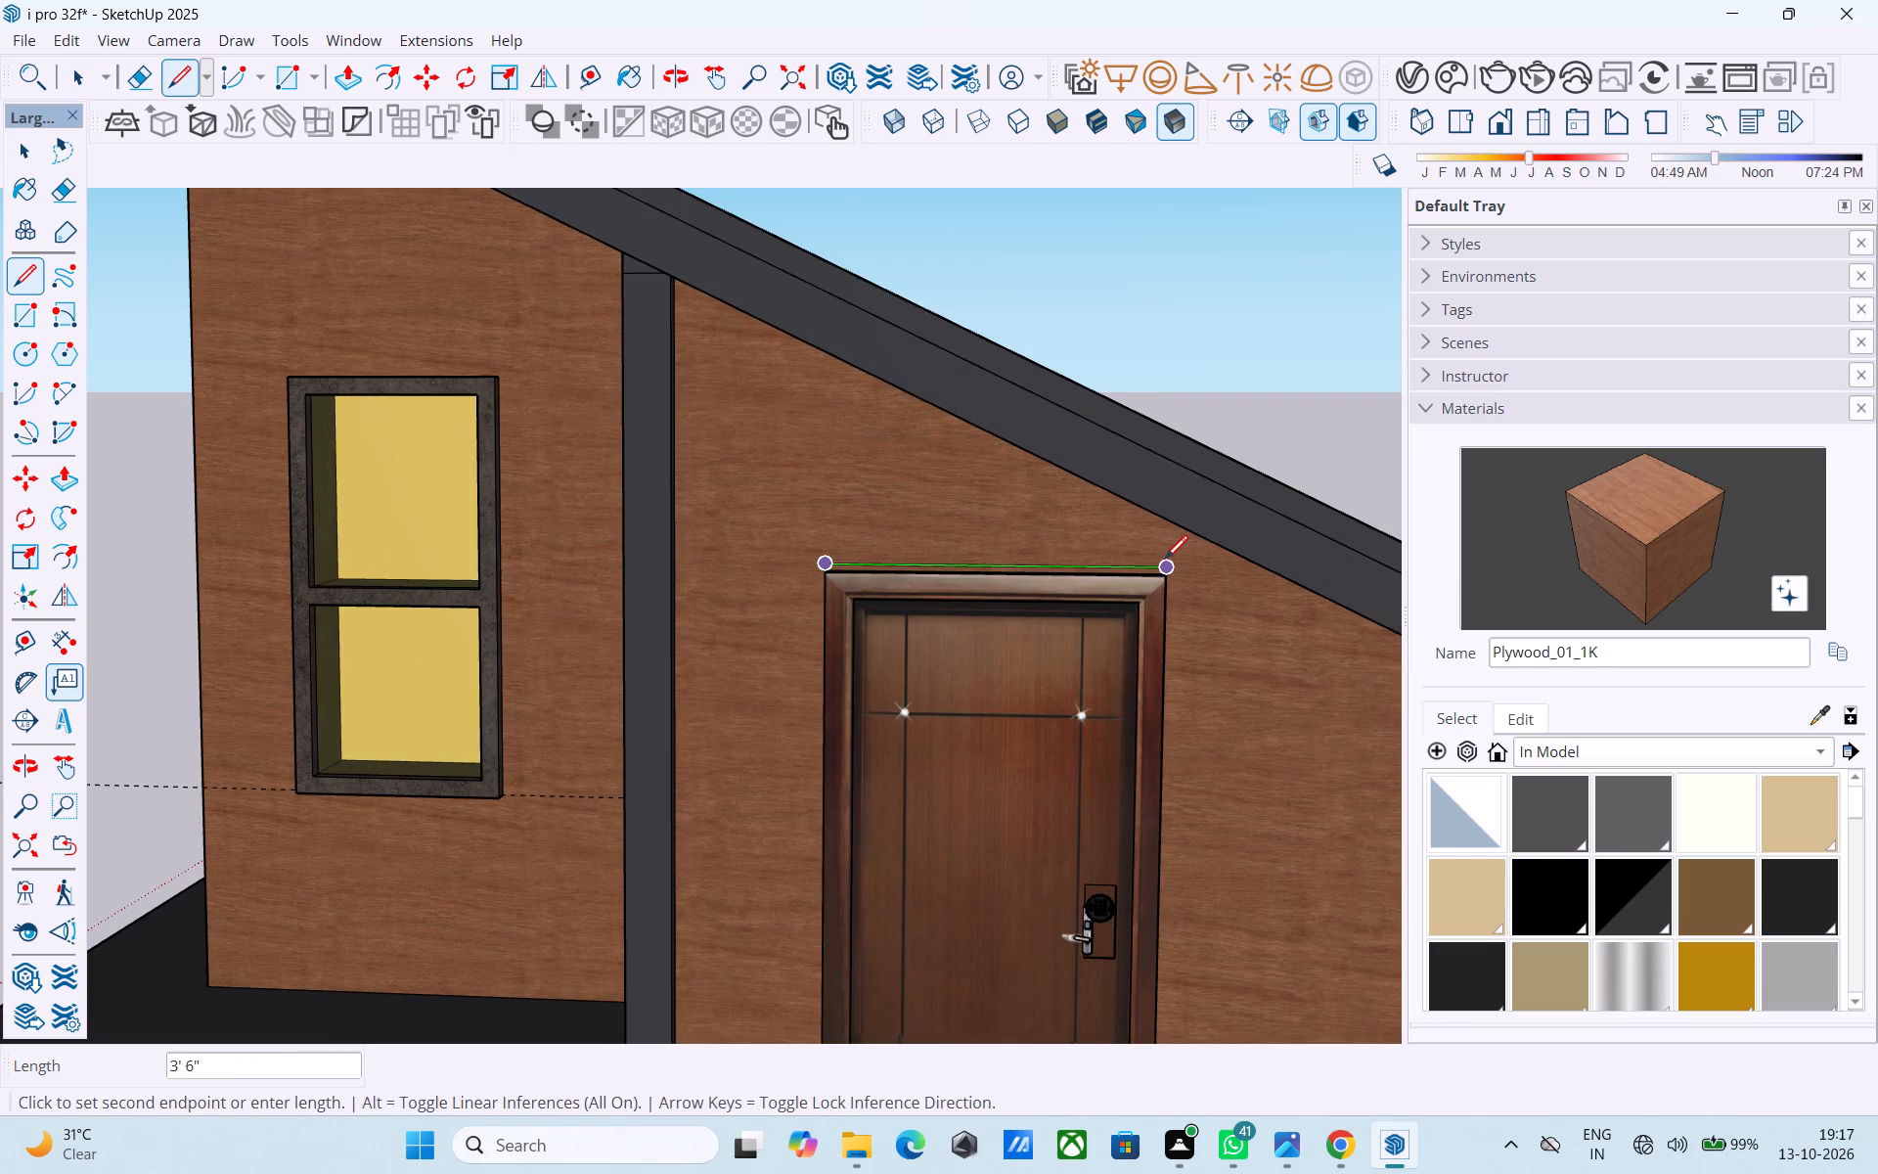
key("space")
Measure the outer width of the ground-floor door frame along its top edge with the Line tool.
scroll(1049, 576, "down", 4)
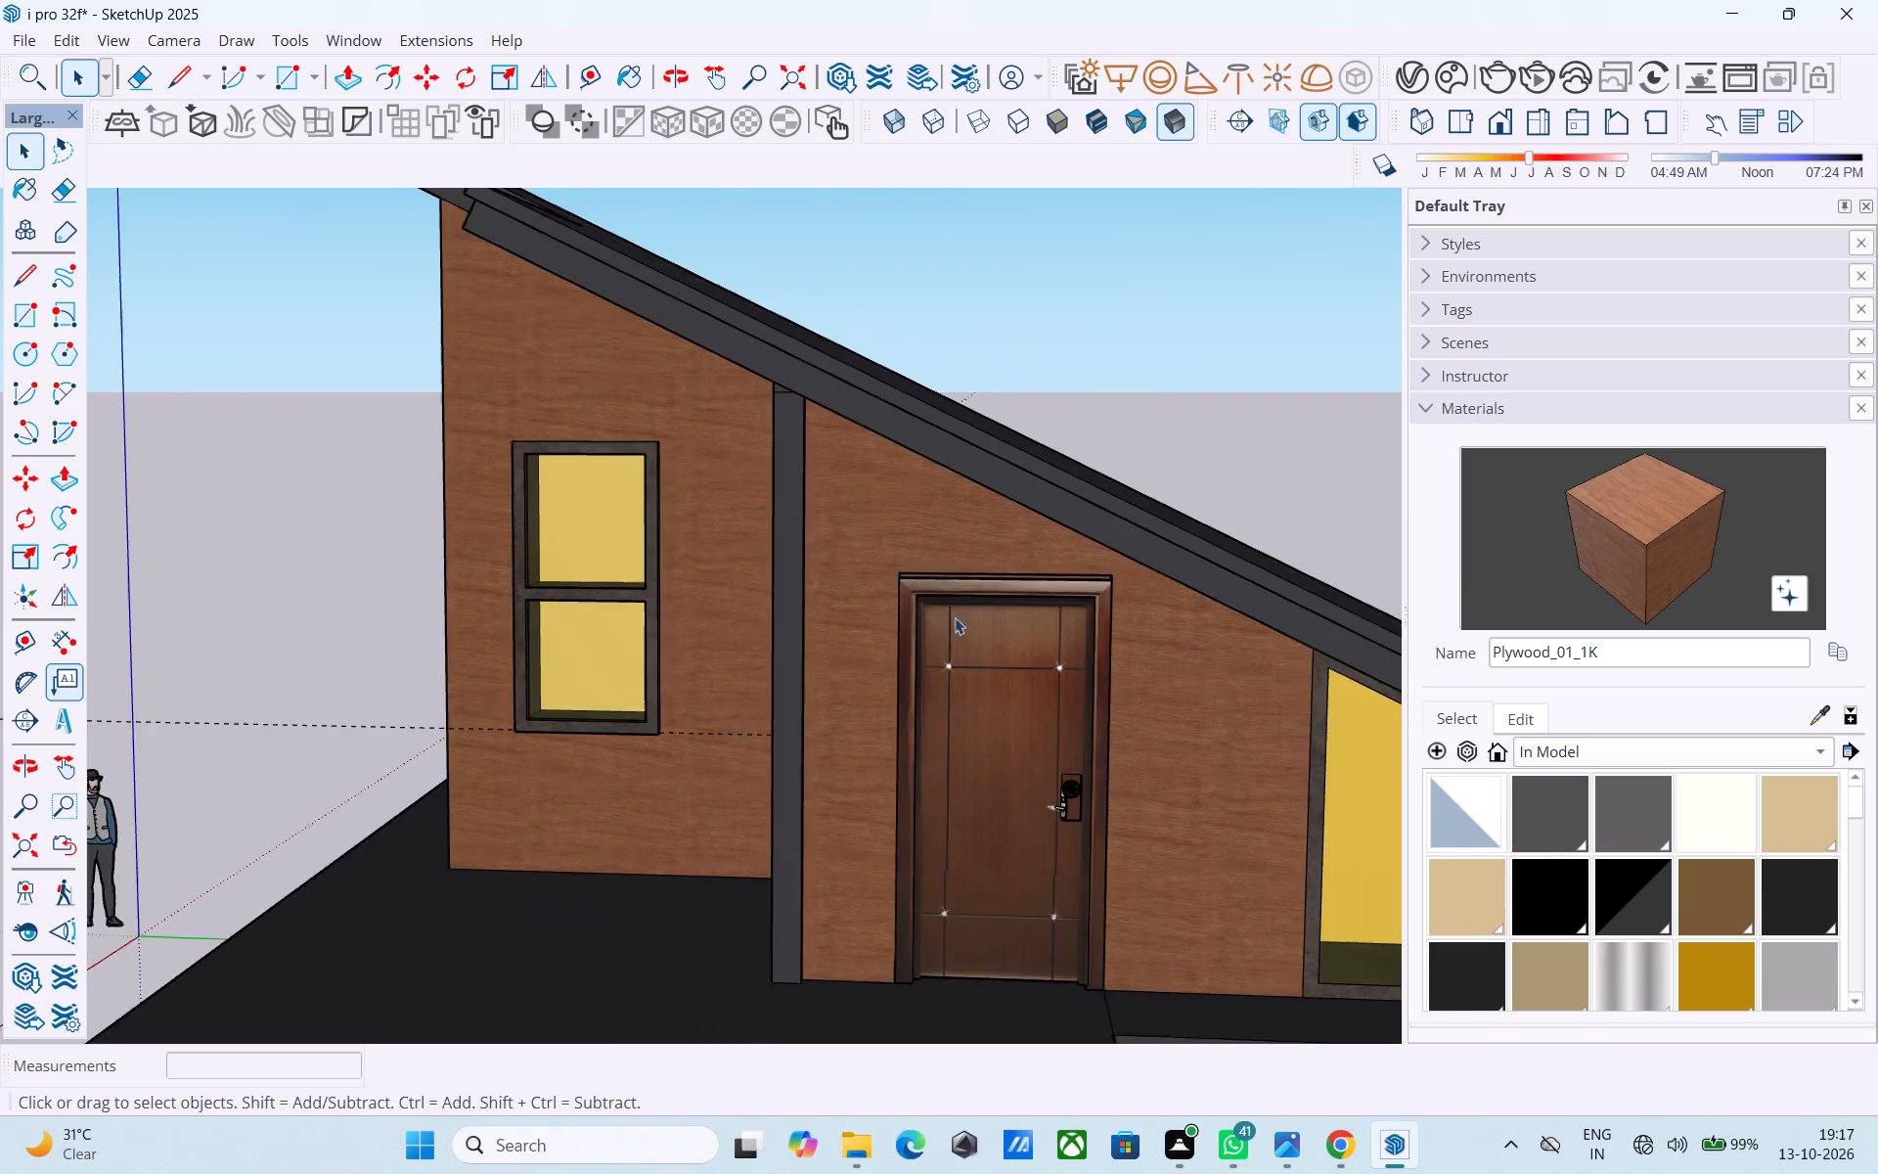
scroll(955, 617, "down", 2)
middle_click_drag(941, 636, 786, 460, "shift")
middle_click_drag(853, 612, 785, 384, "shift")
middle_click_drag(798, 703, 681, 551, "shift")
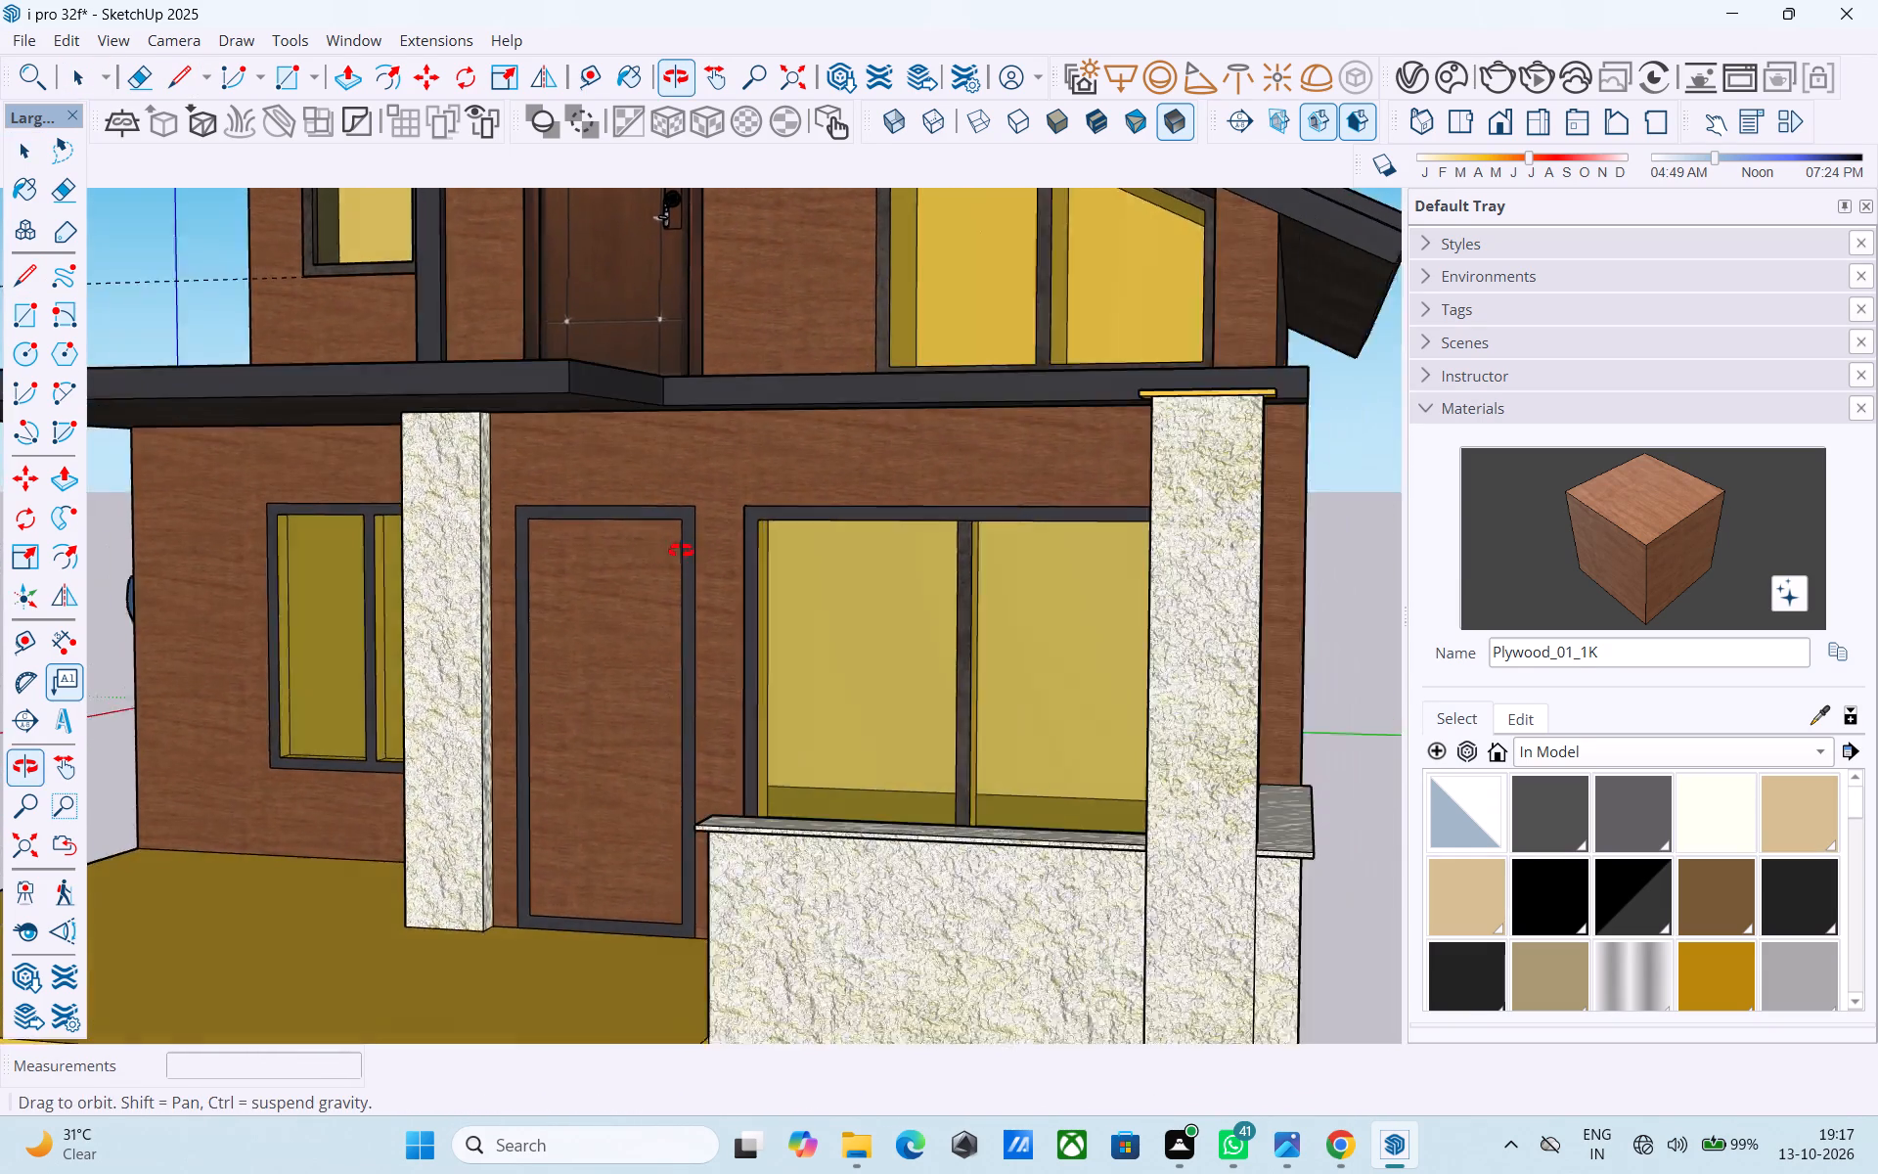
middle_click_drag(681, 551, 652, 549, "shift")
scroll(528, 560, "up", 8)
key("l")
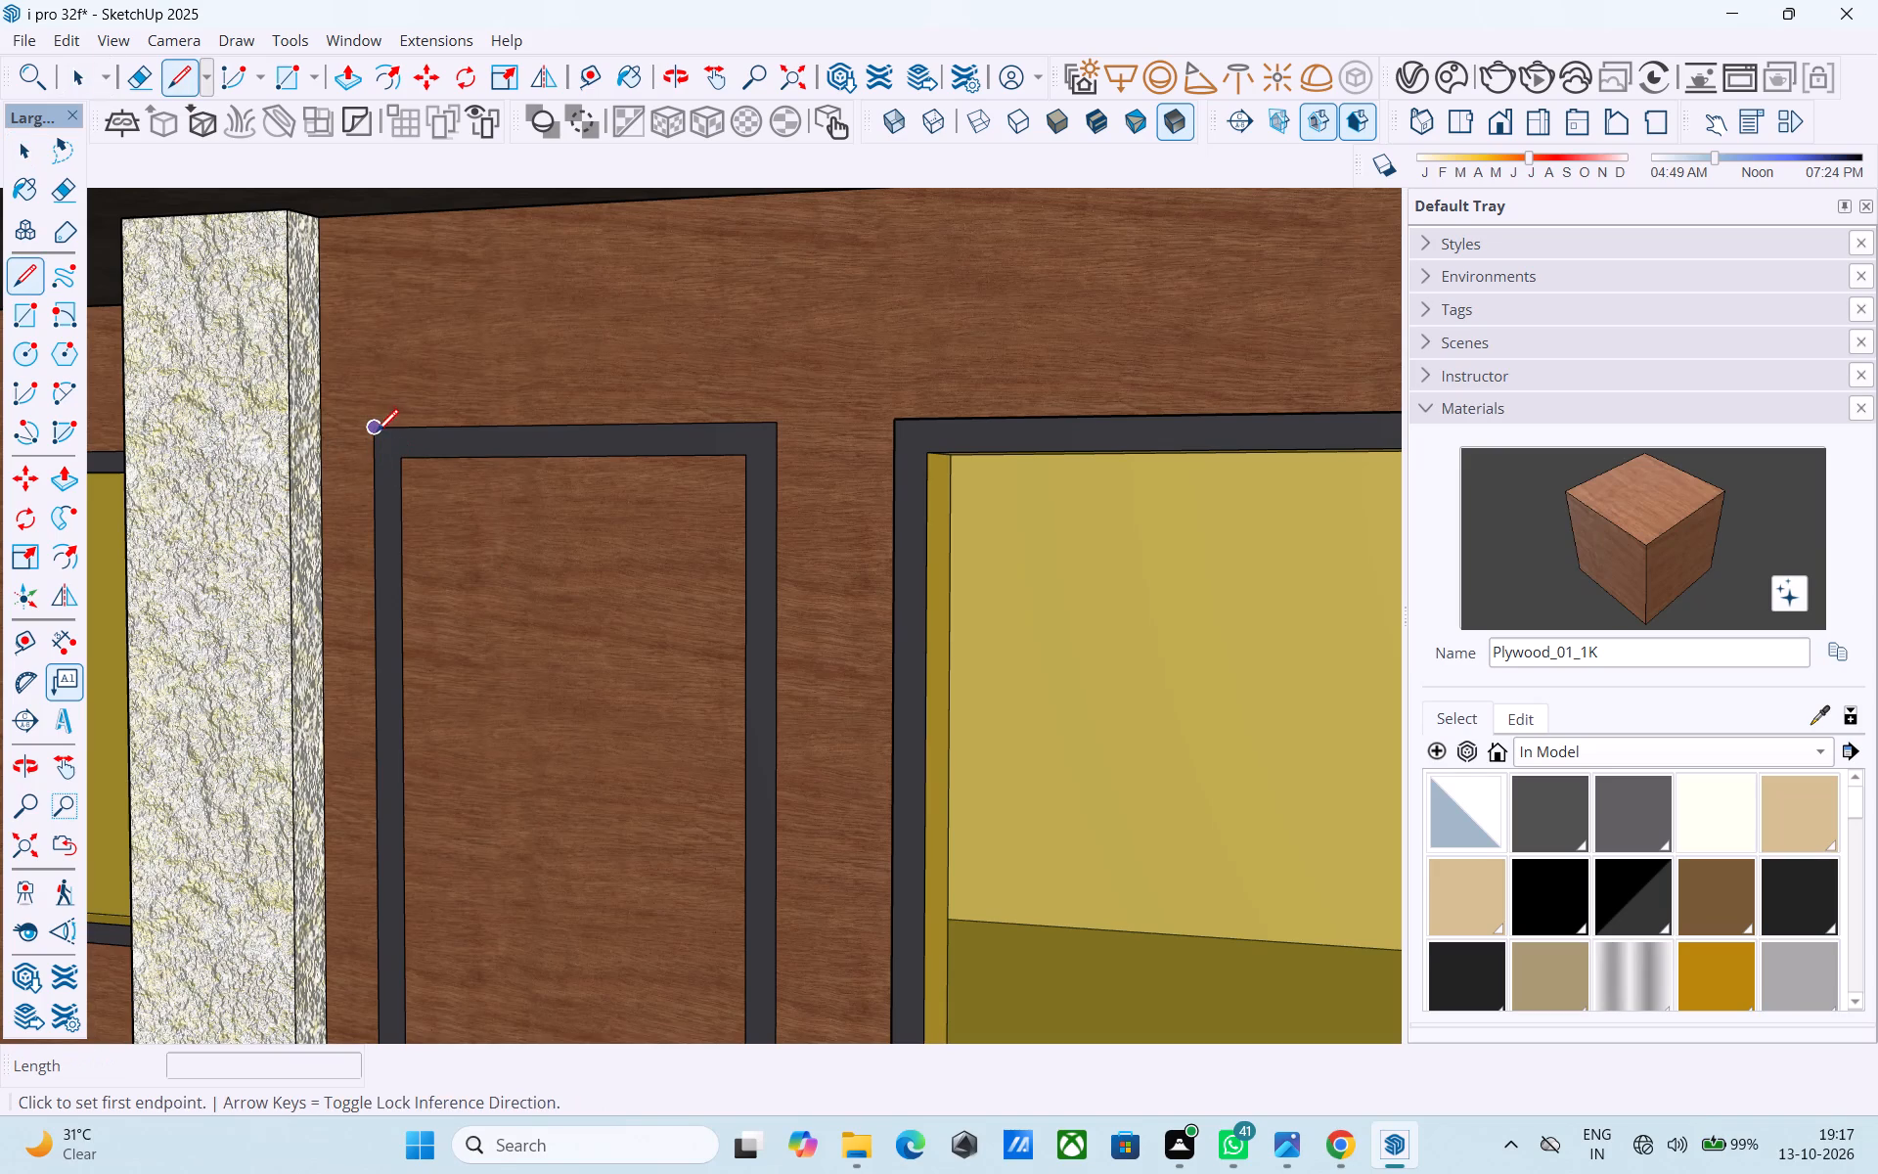
left_click(373, 431)
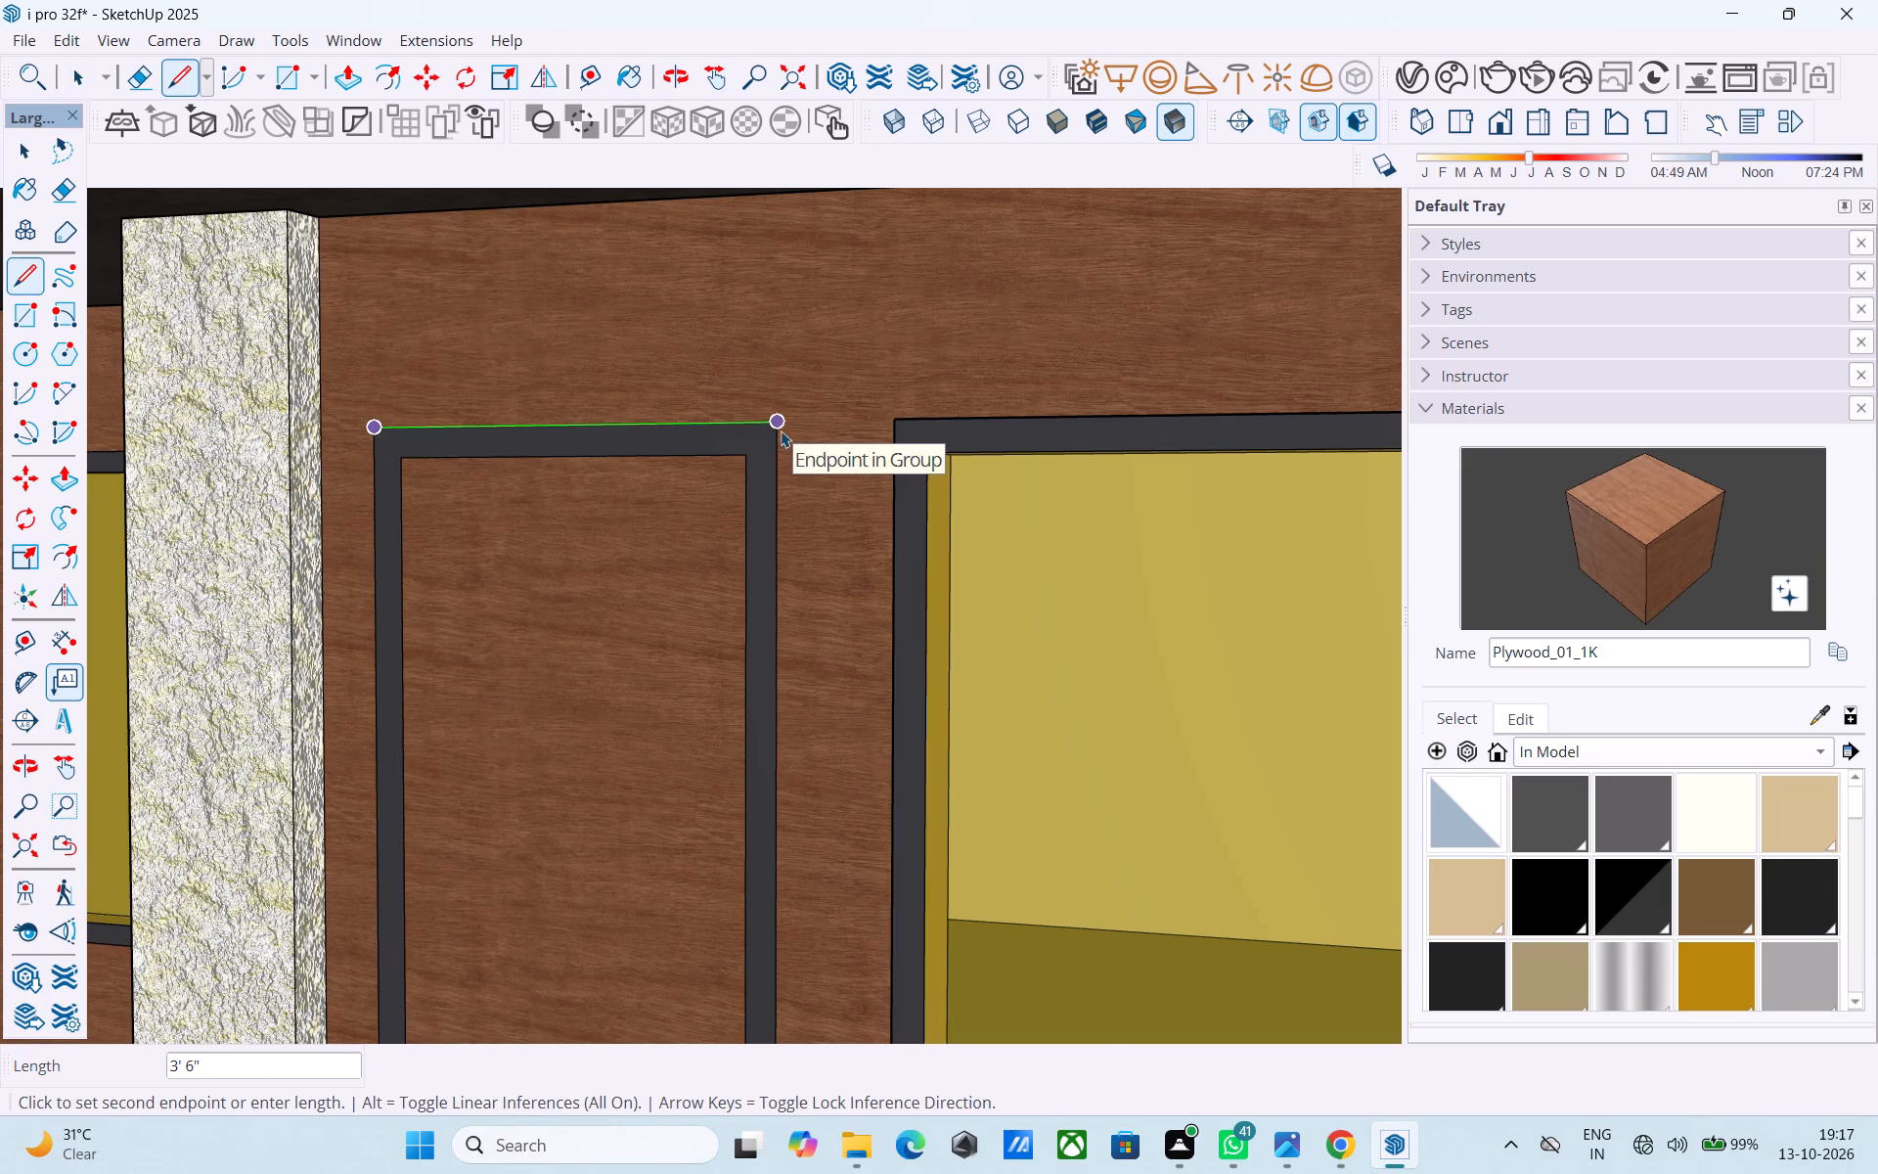
key("space")
Place a horizontal guide 7' above the inner bottom edge of the ground-floor door frame.
scroll(781, 442, "down", 5)
middle_click_drag(788, 457, 863, 465)
scroll(677, 450, "up", 3)
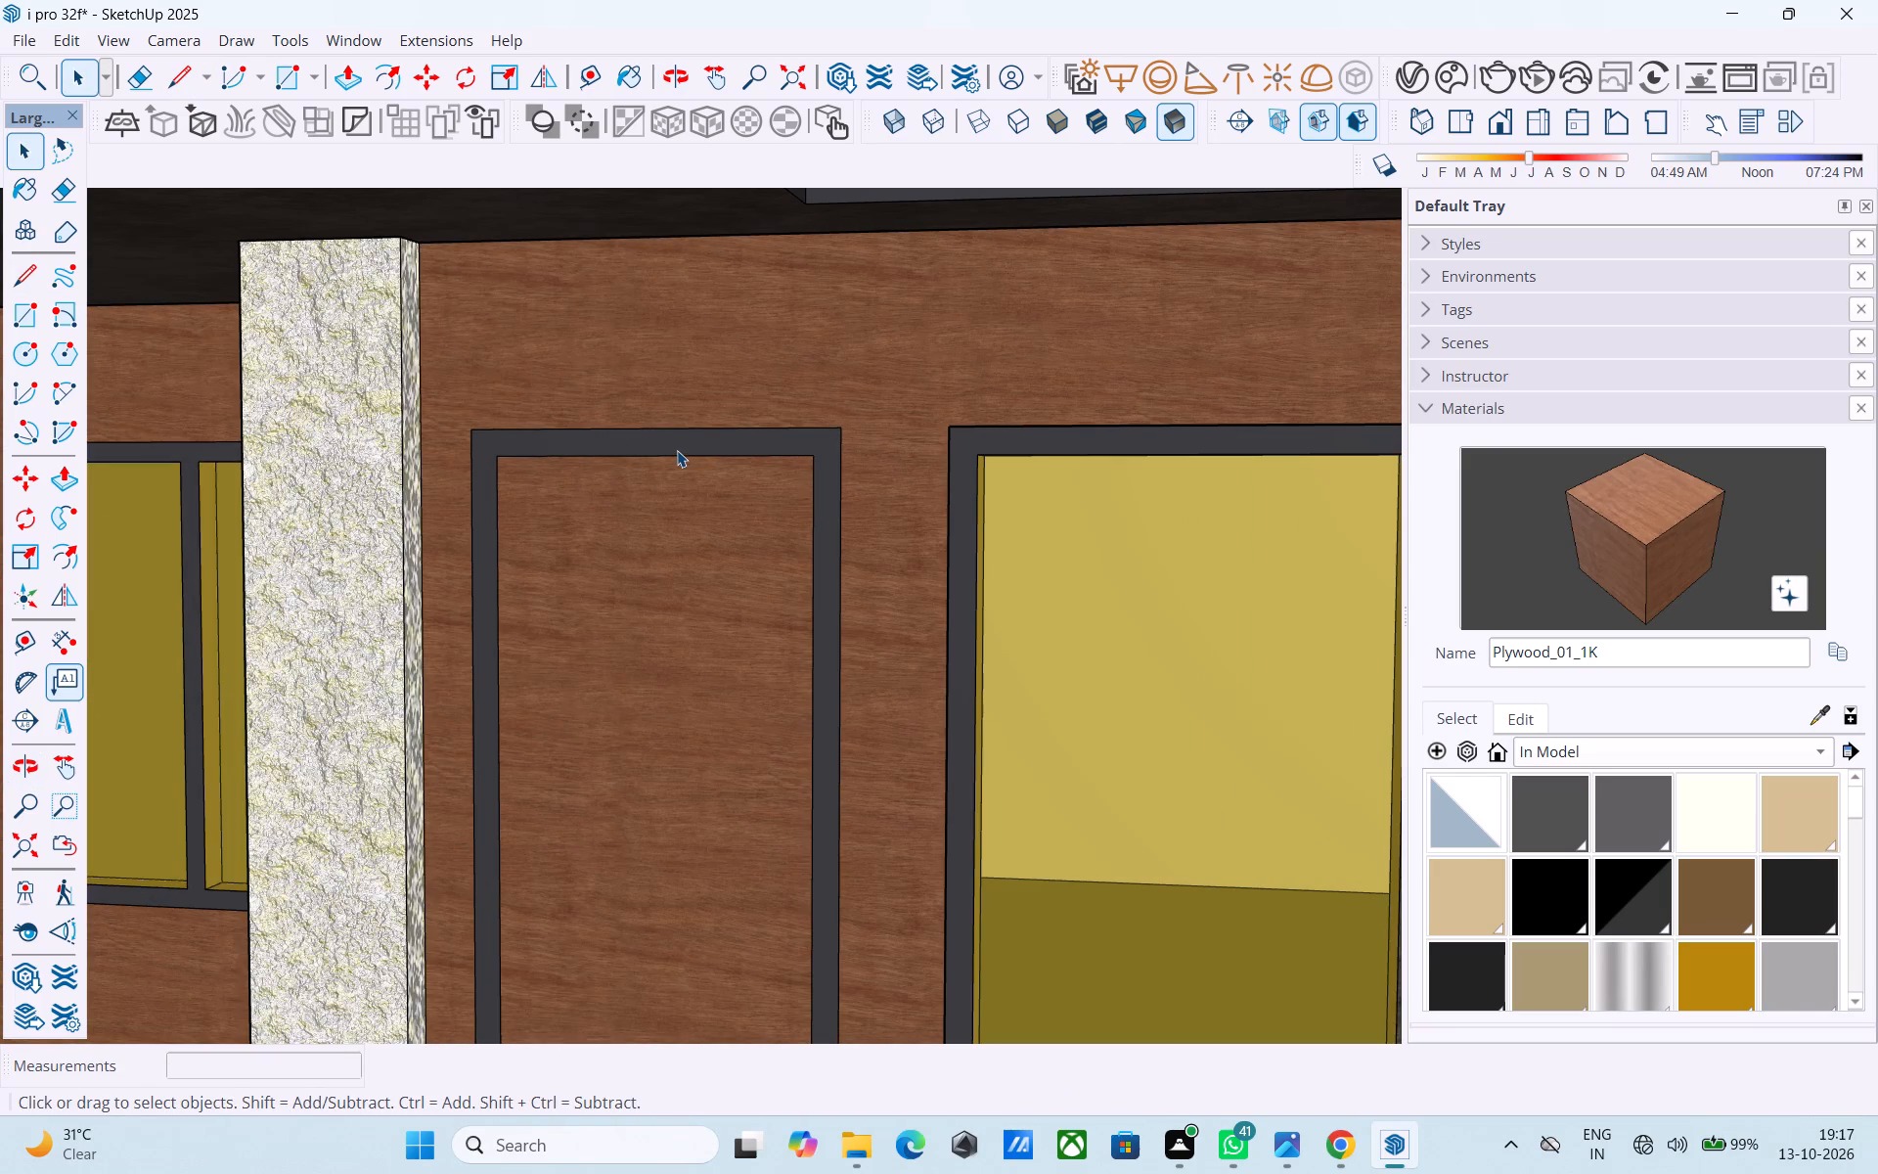
scroll(677, 450, "down", 6)
key("l")
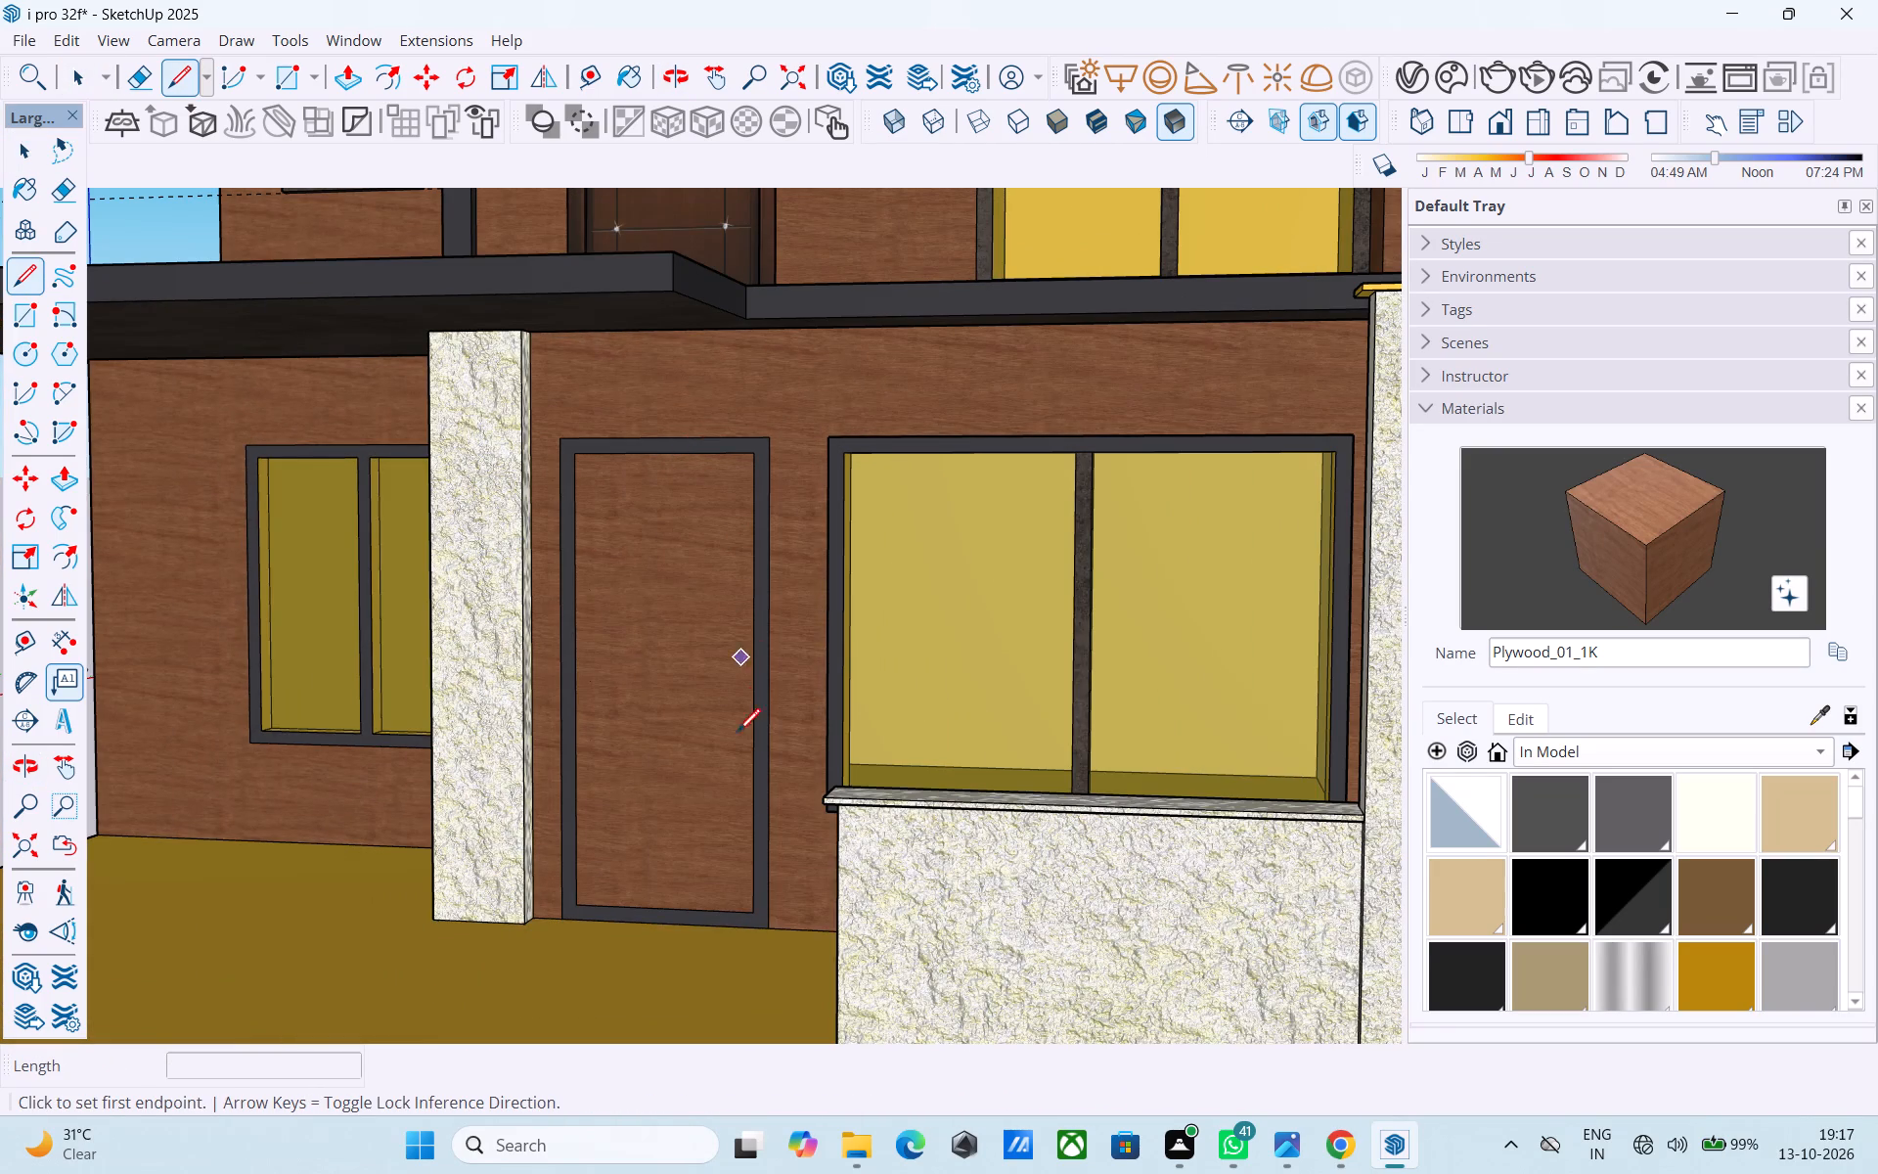
key("t")
left_click(718, 907)
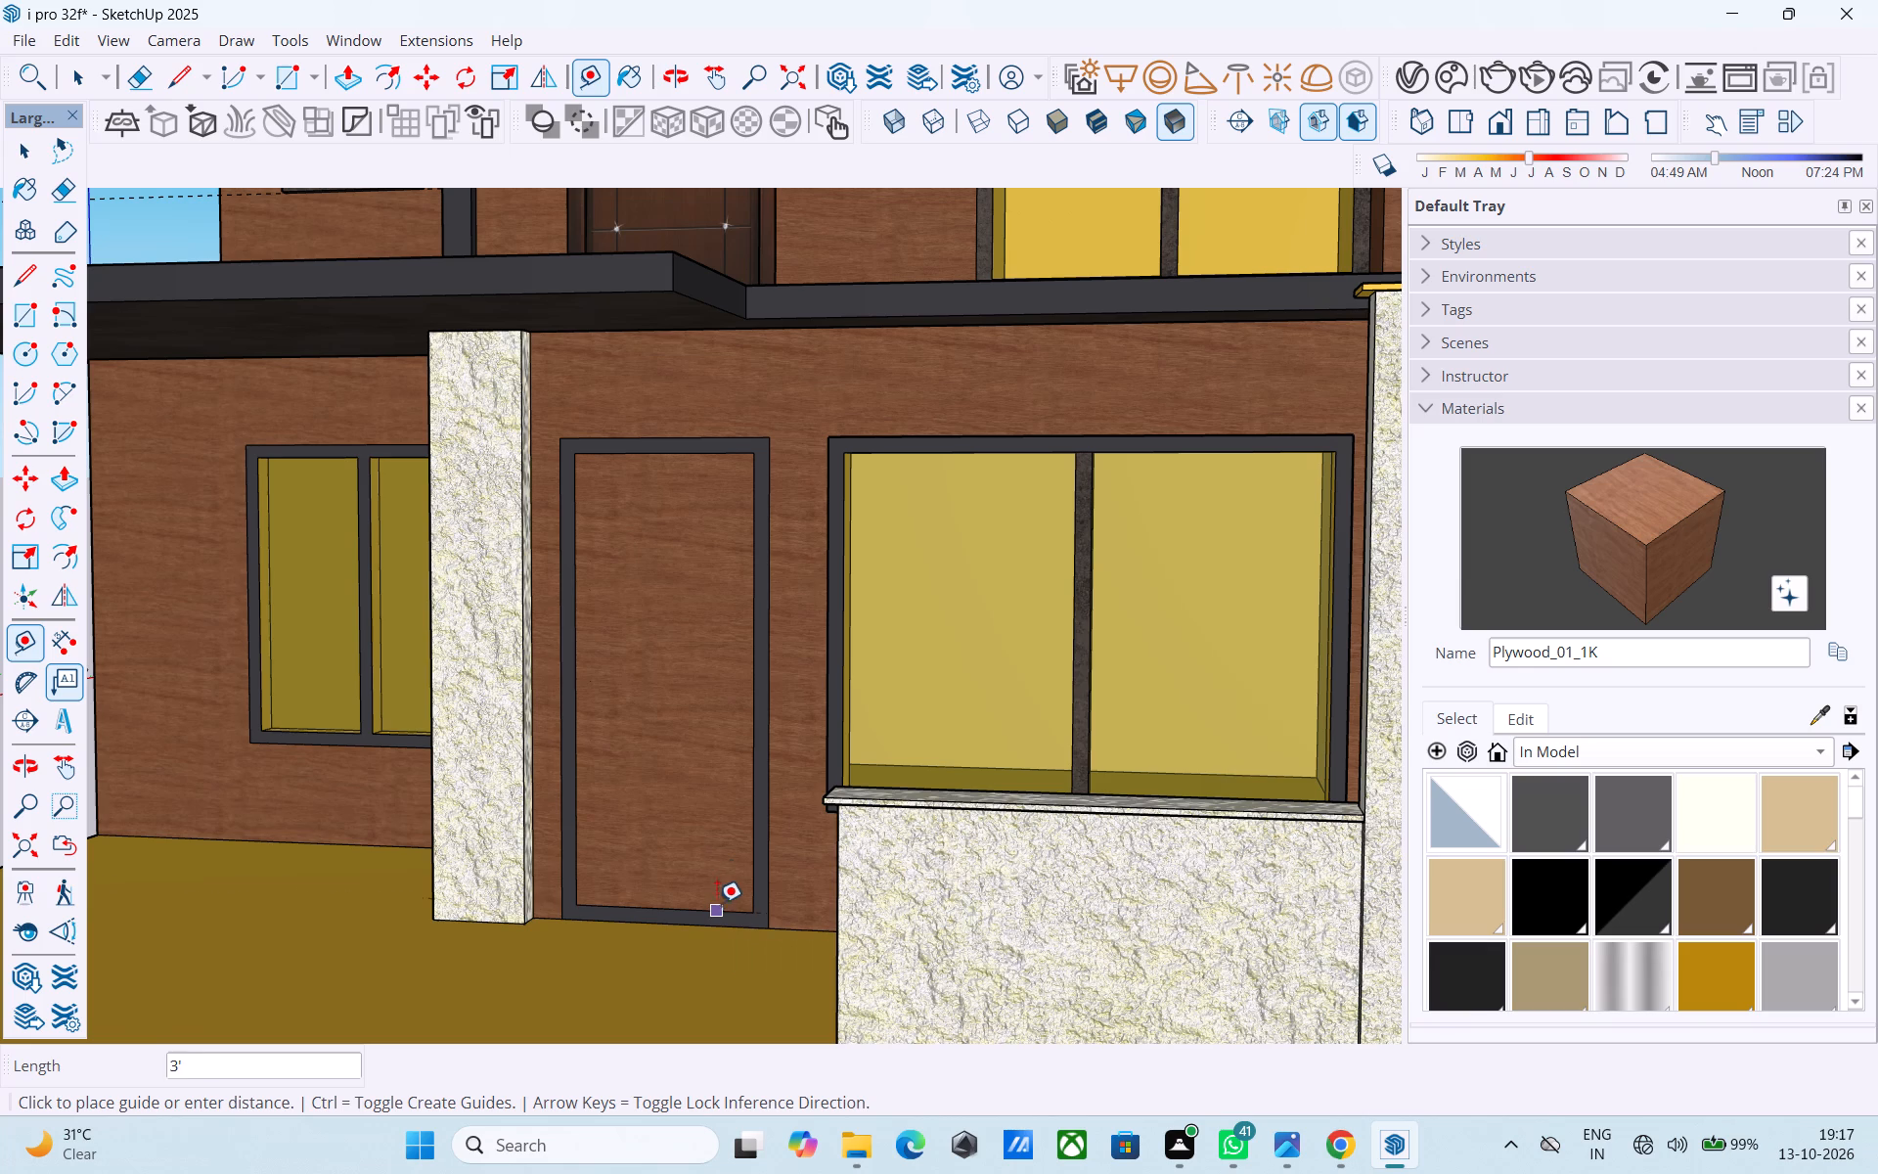
key("6")
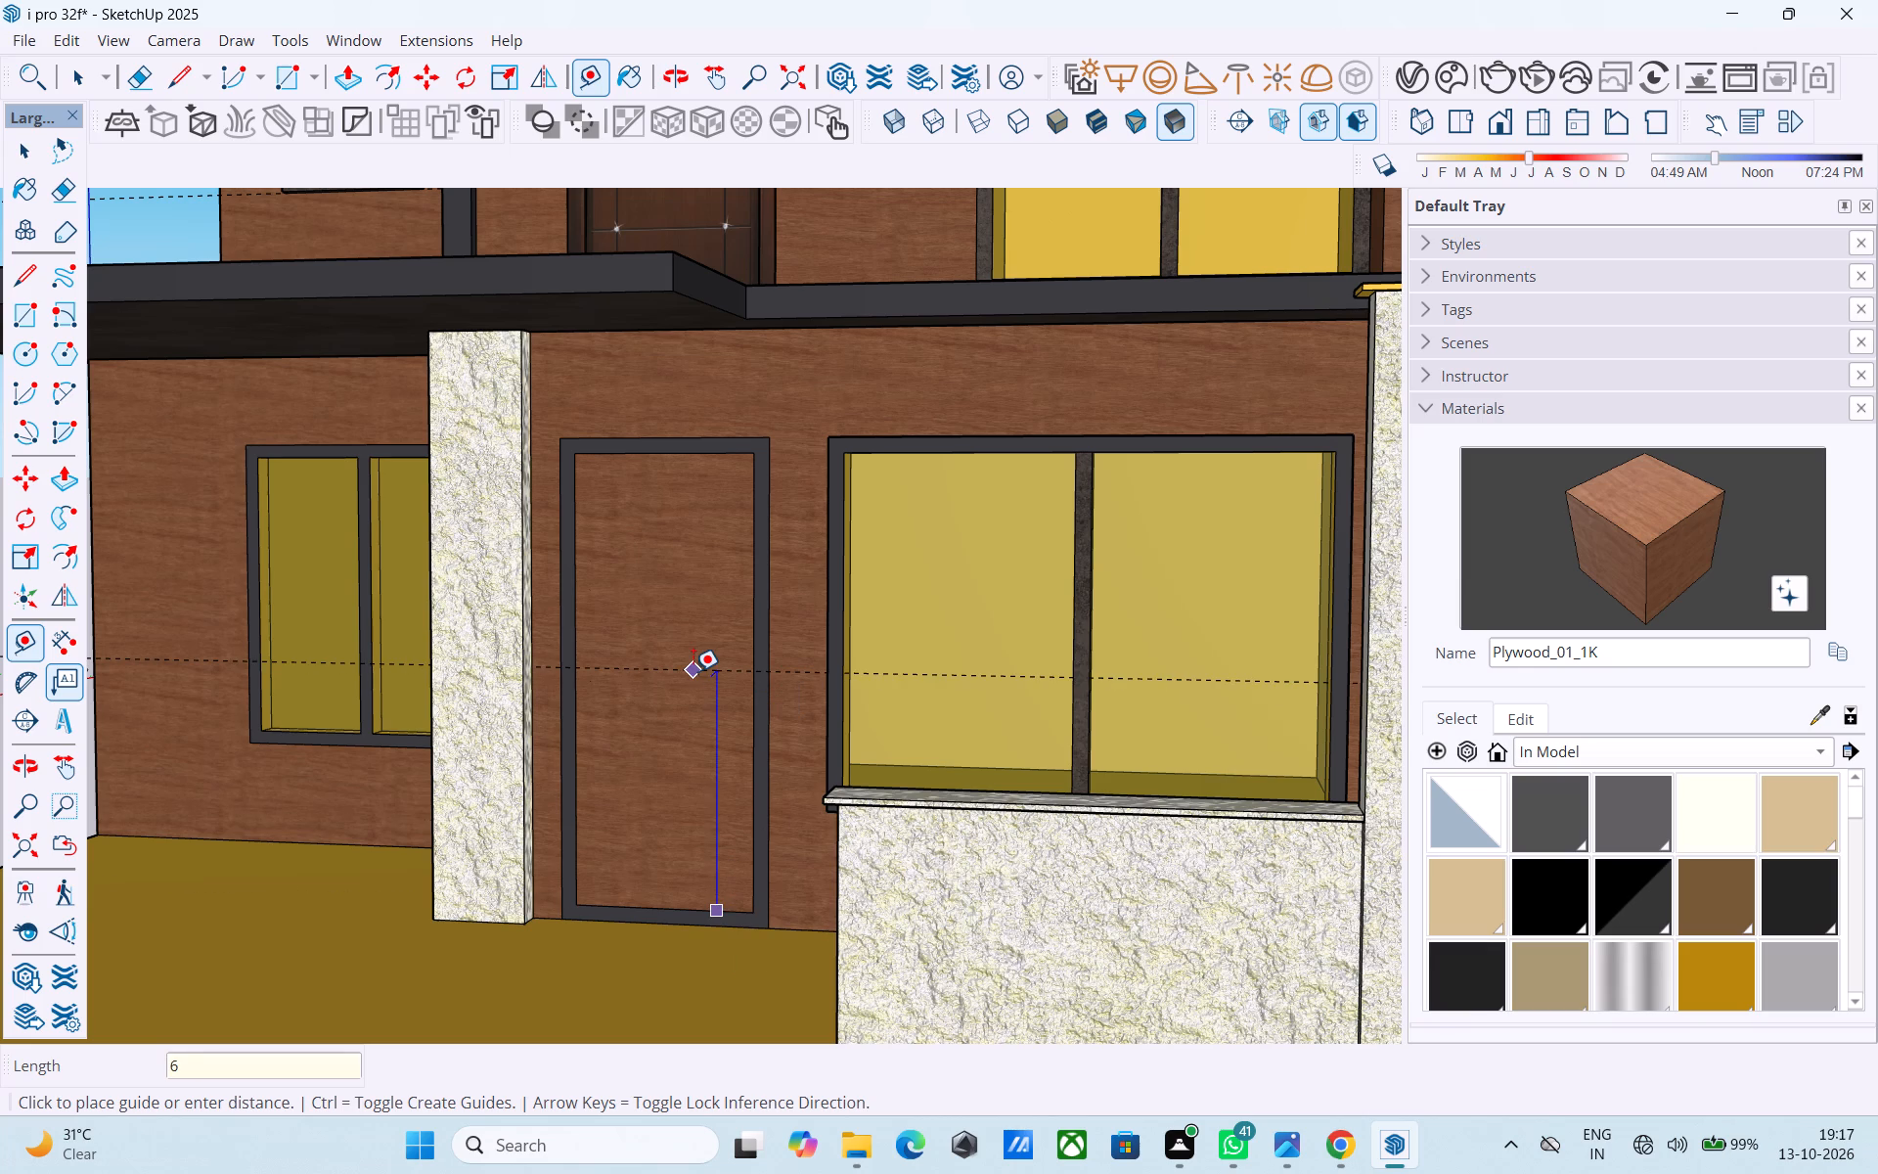
key("BackSpace")
key("7")
key("semicolon")
key("BackSpace")
key("apostrophe")
key("Return")
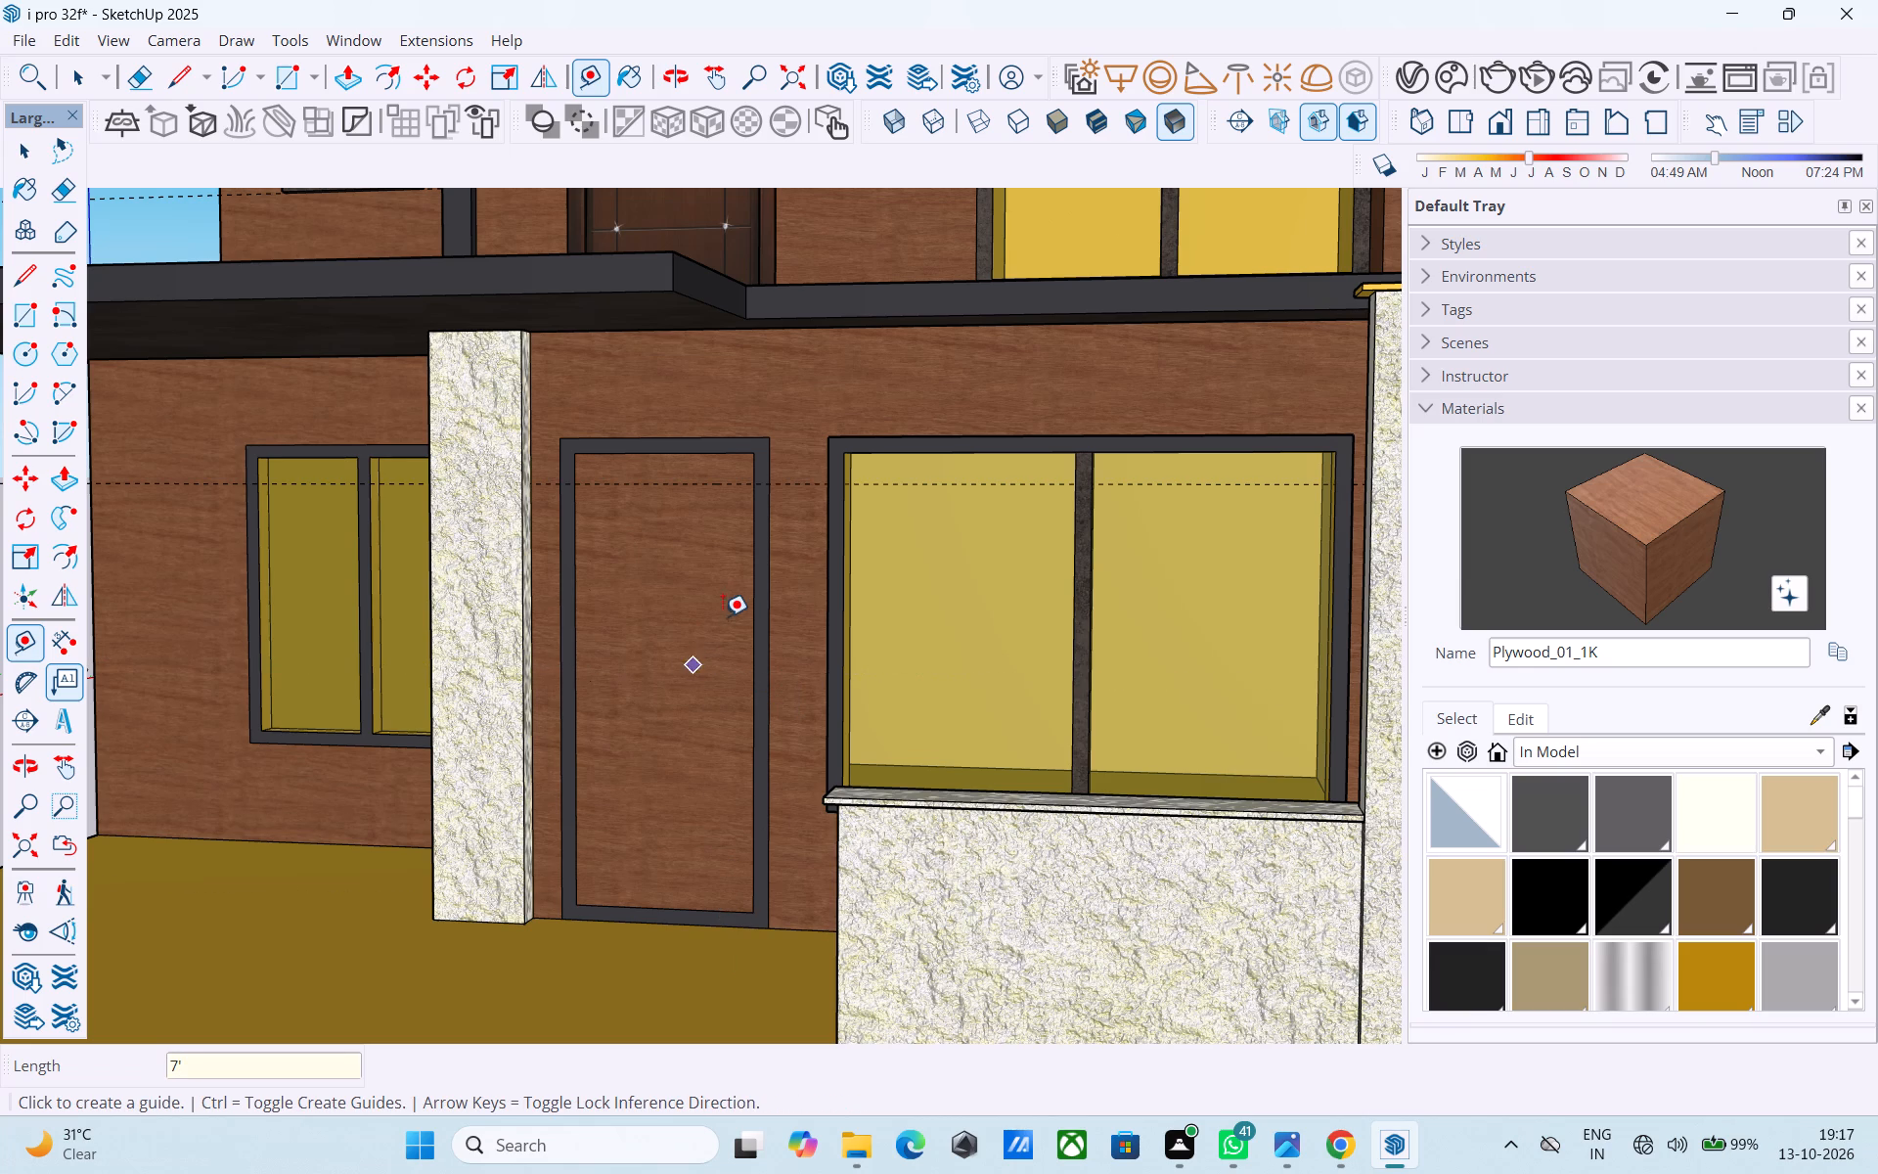
Draw a 3' horizontal line along the guide between the inner edges of the ground-floor door frame.
key("l")
scroll(583, 506, "up", 4)
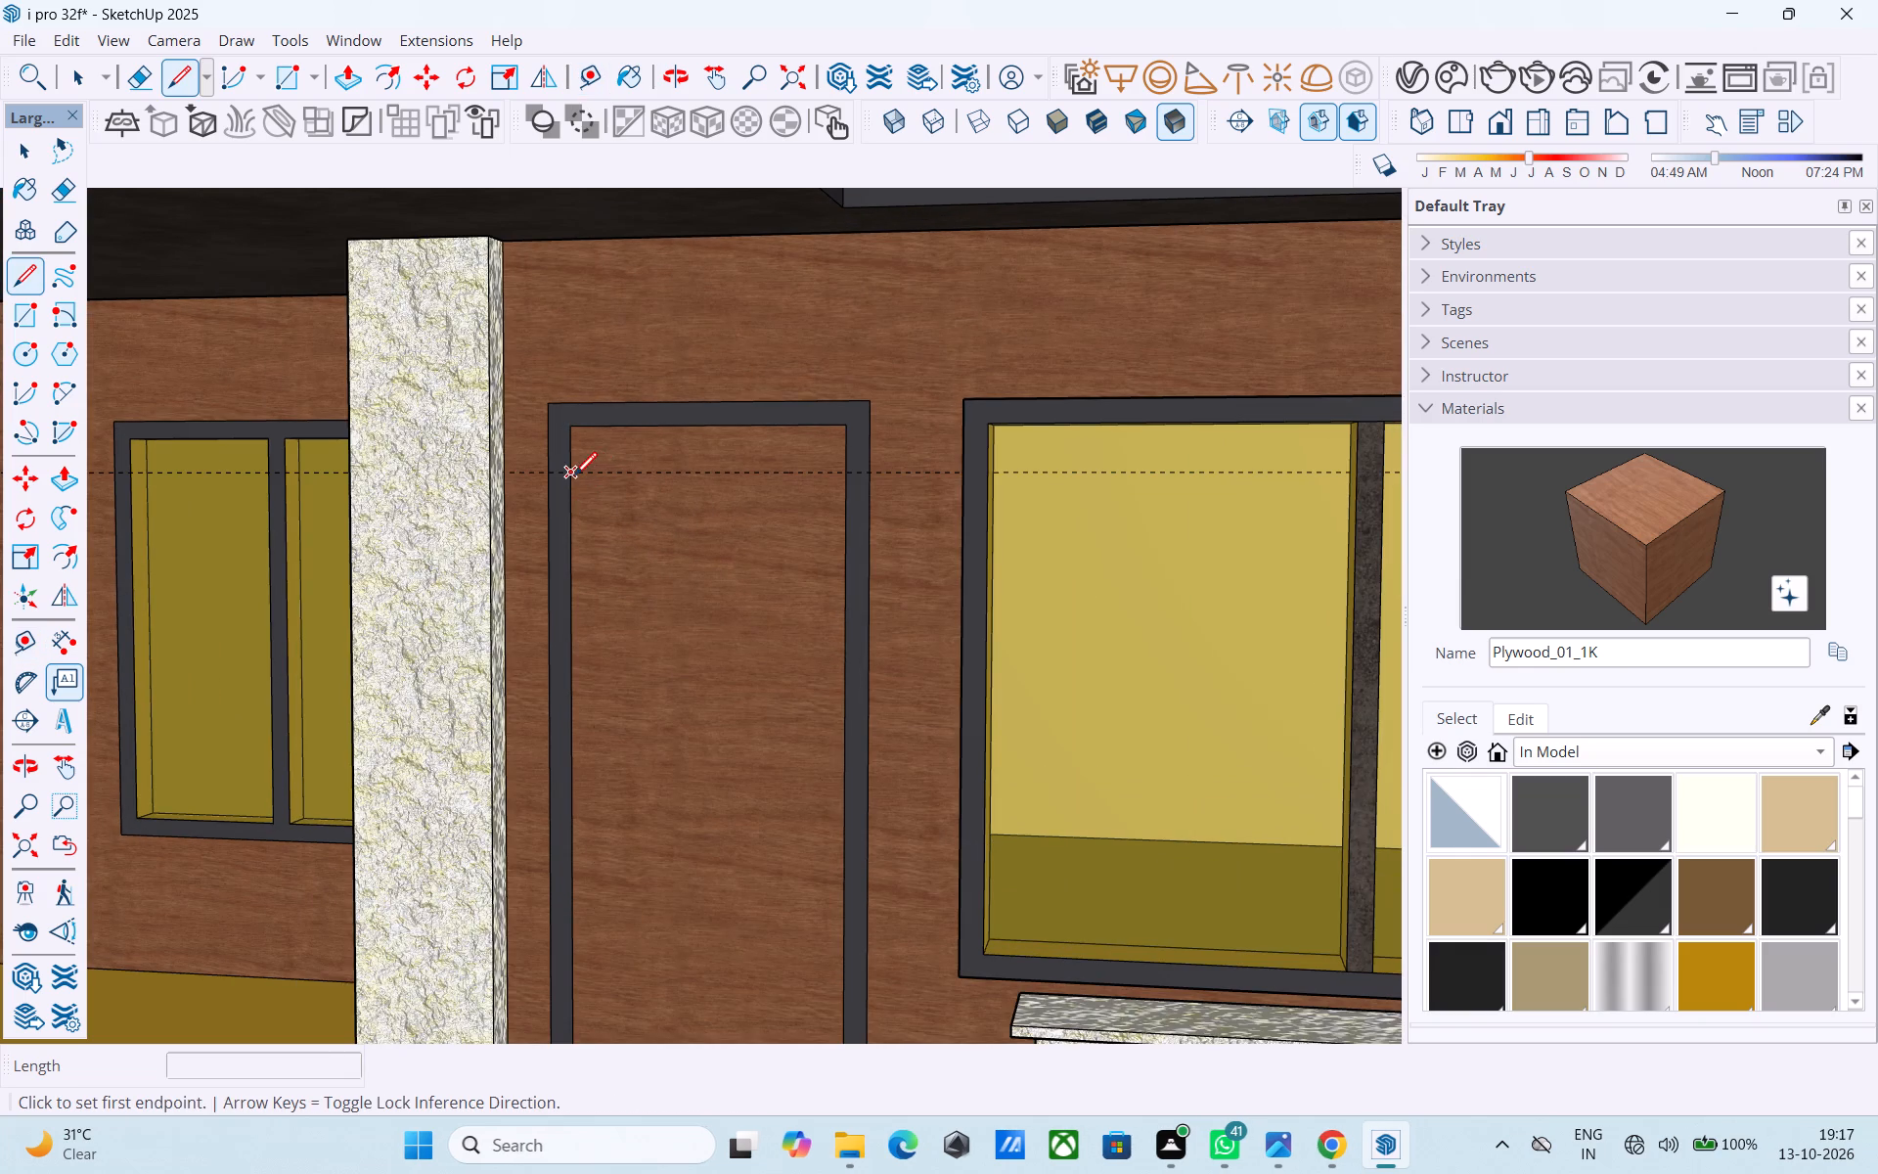
left_click(571, 477)
left_click(847, 480)
key("space")
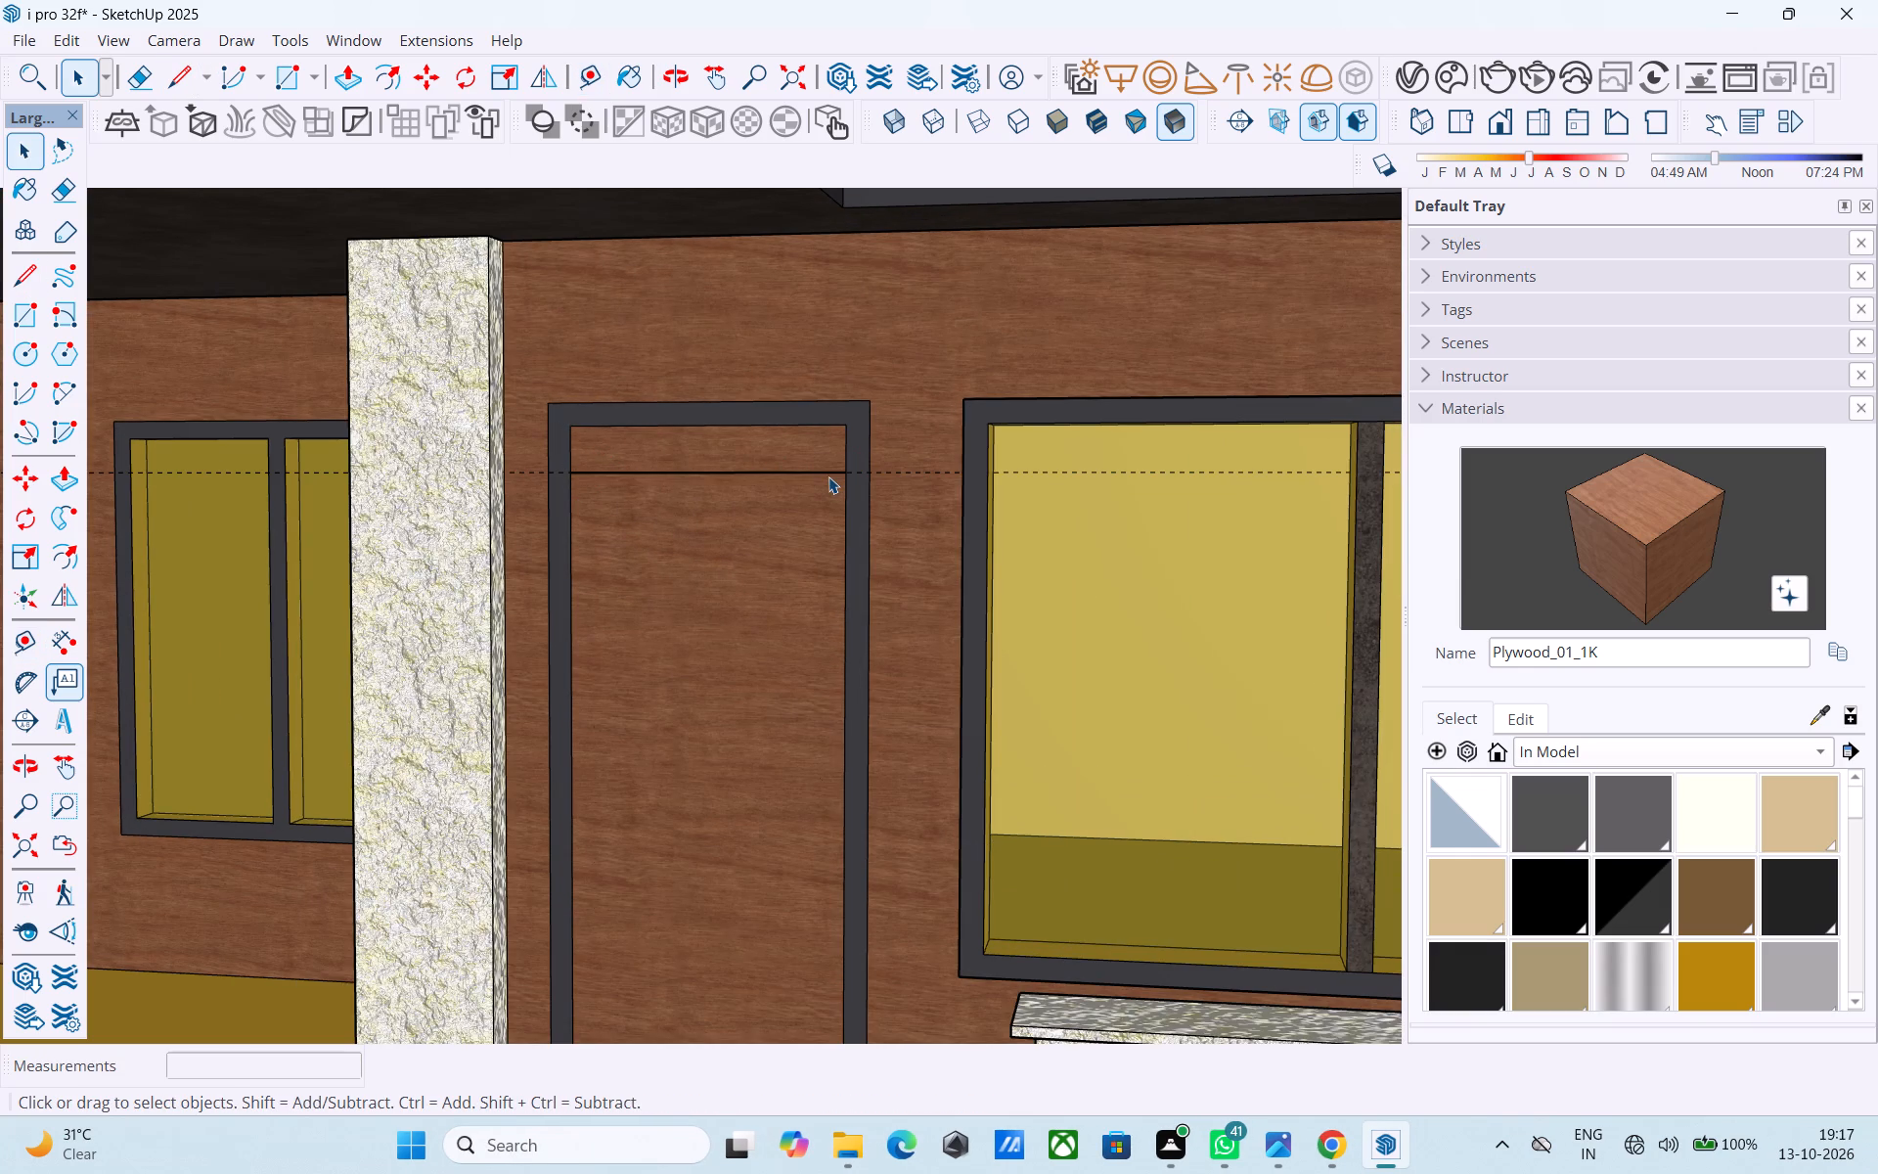
left_click(827, 476)
double_click(828, 475)
left_click(830, 473)
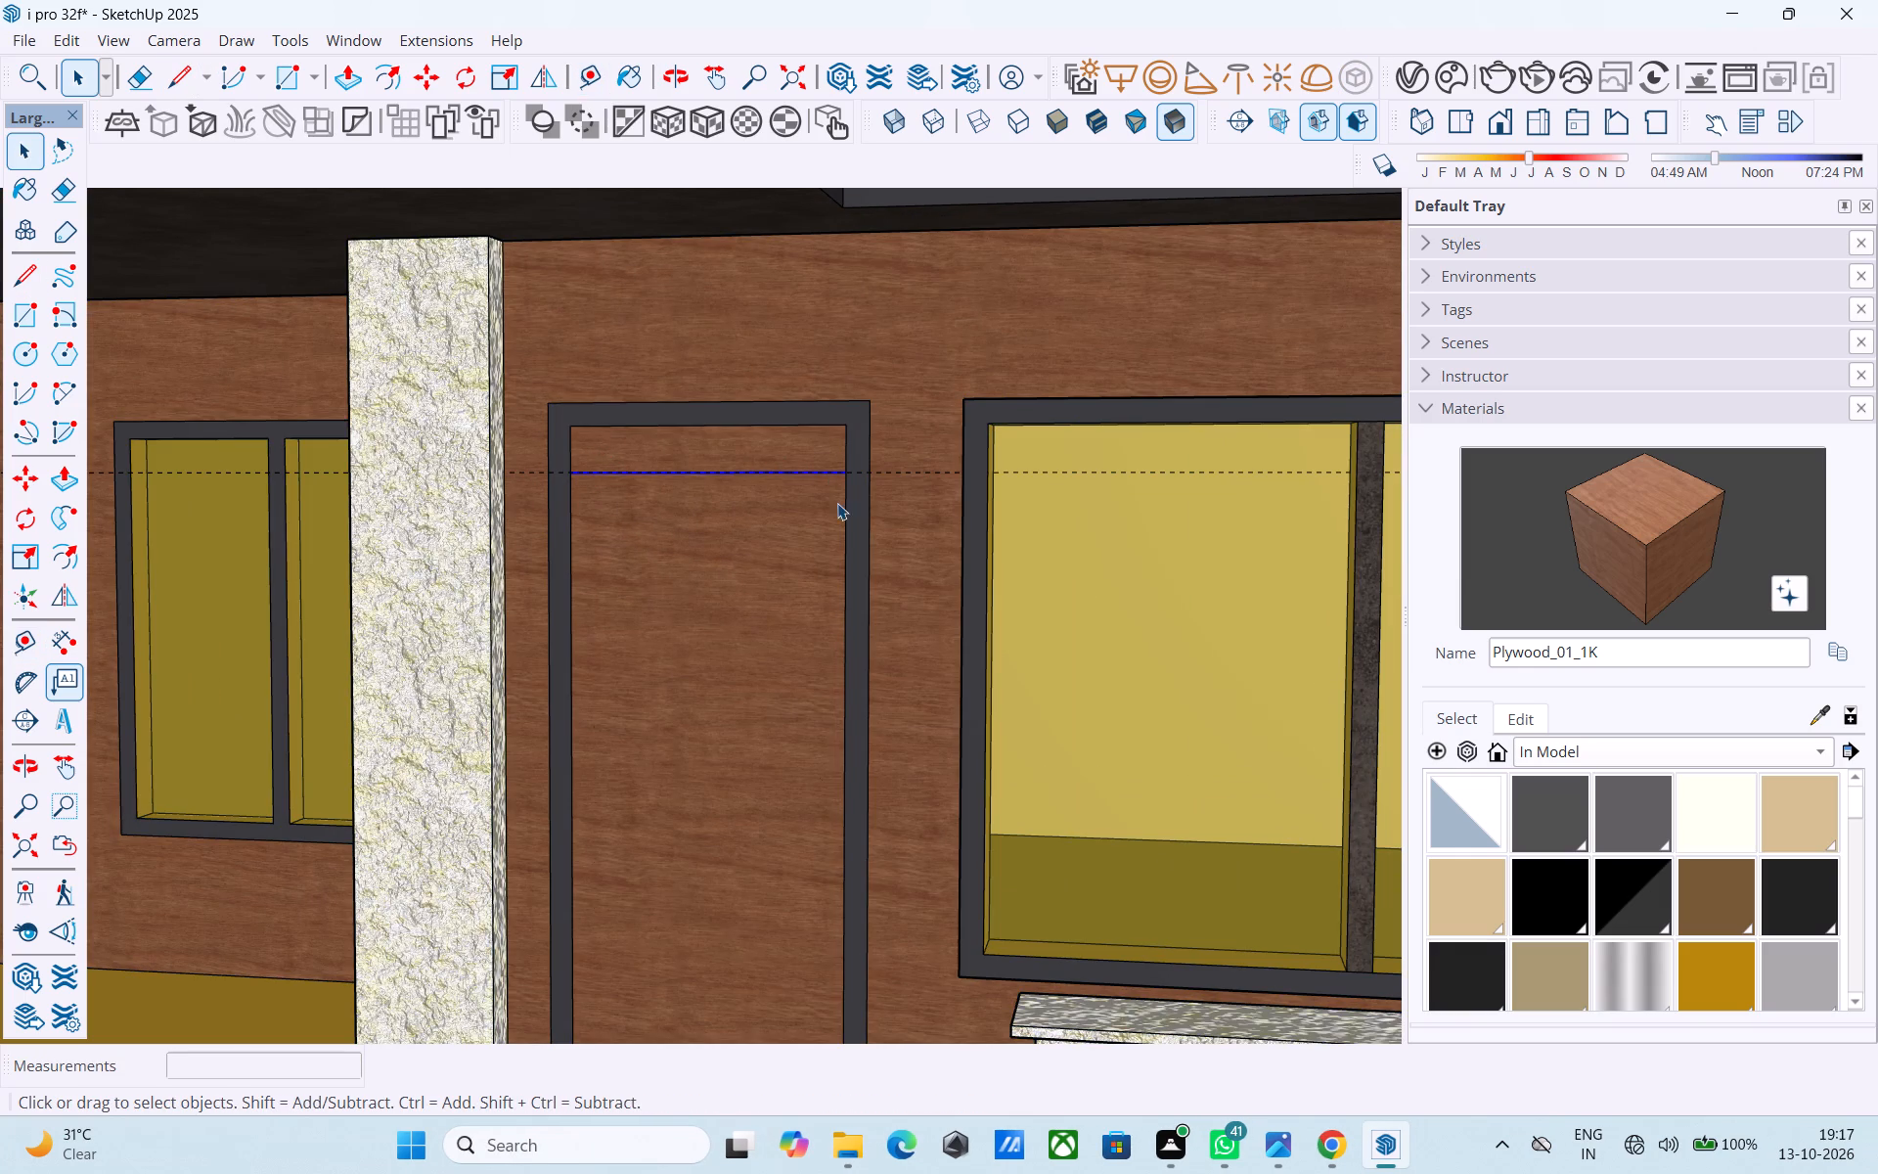
left_click(837, 504)
left_click(836, 475)
key("l")
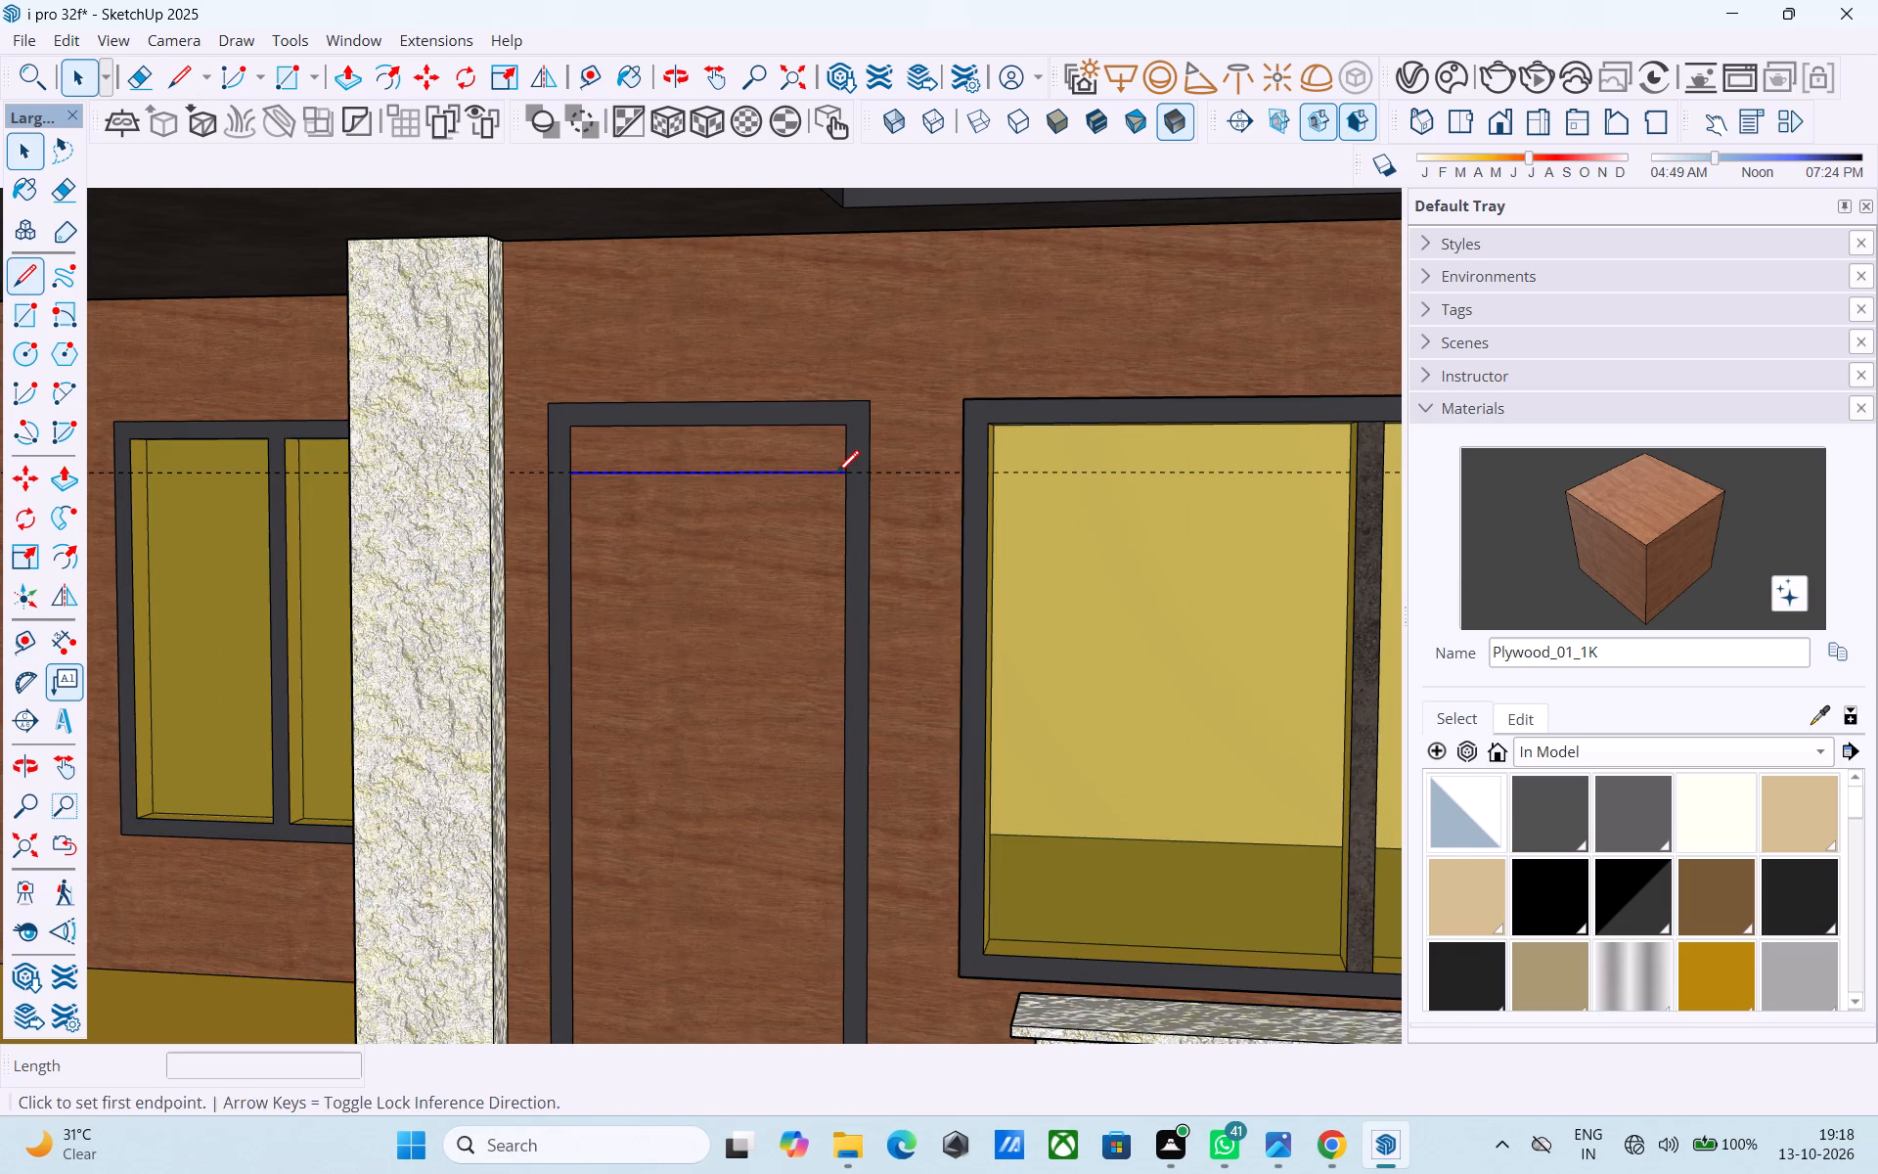
left_click(838, 472)
left_click(579, 474)
key("space")
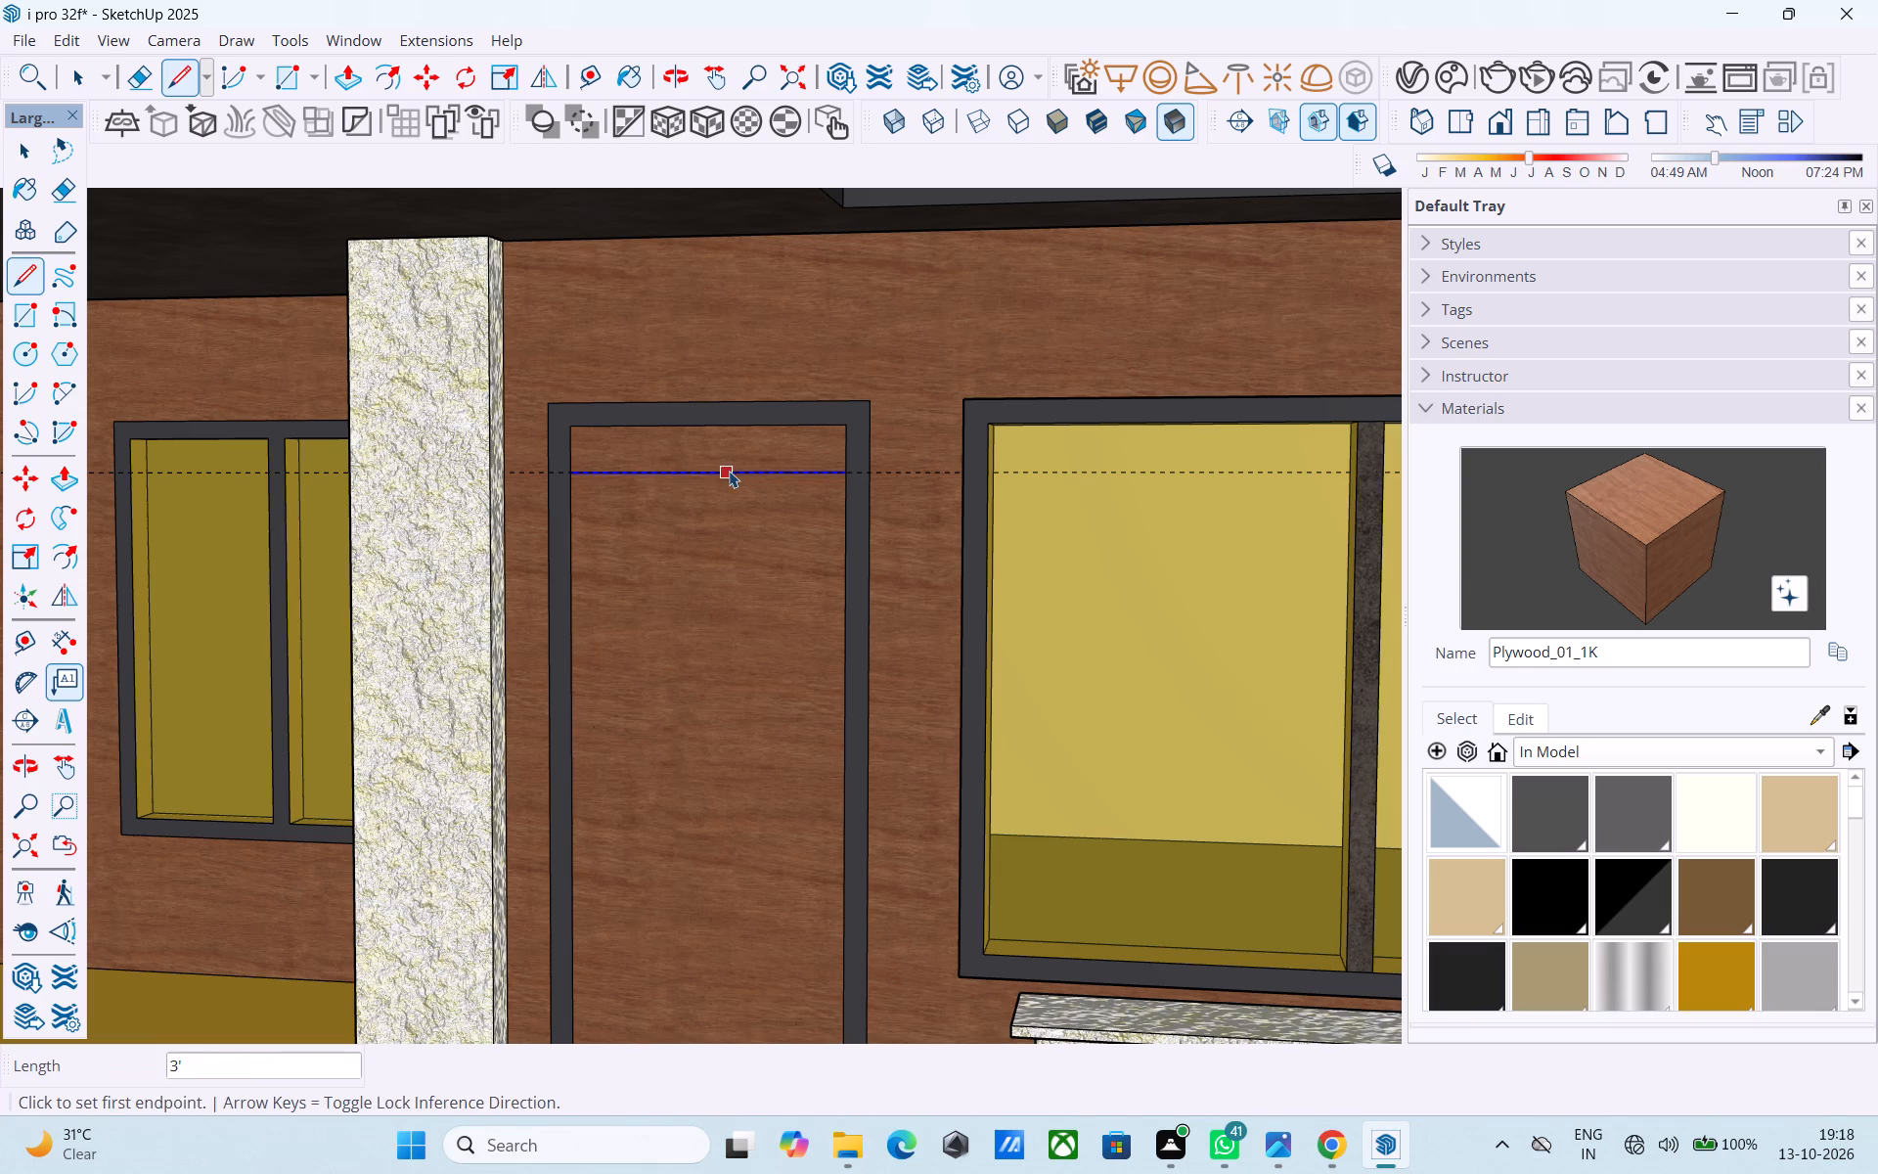
Copy the line across the ground-floor door 3" downward.
key("m")
left_click(850, 480)
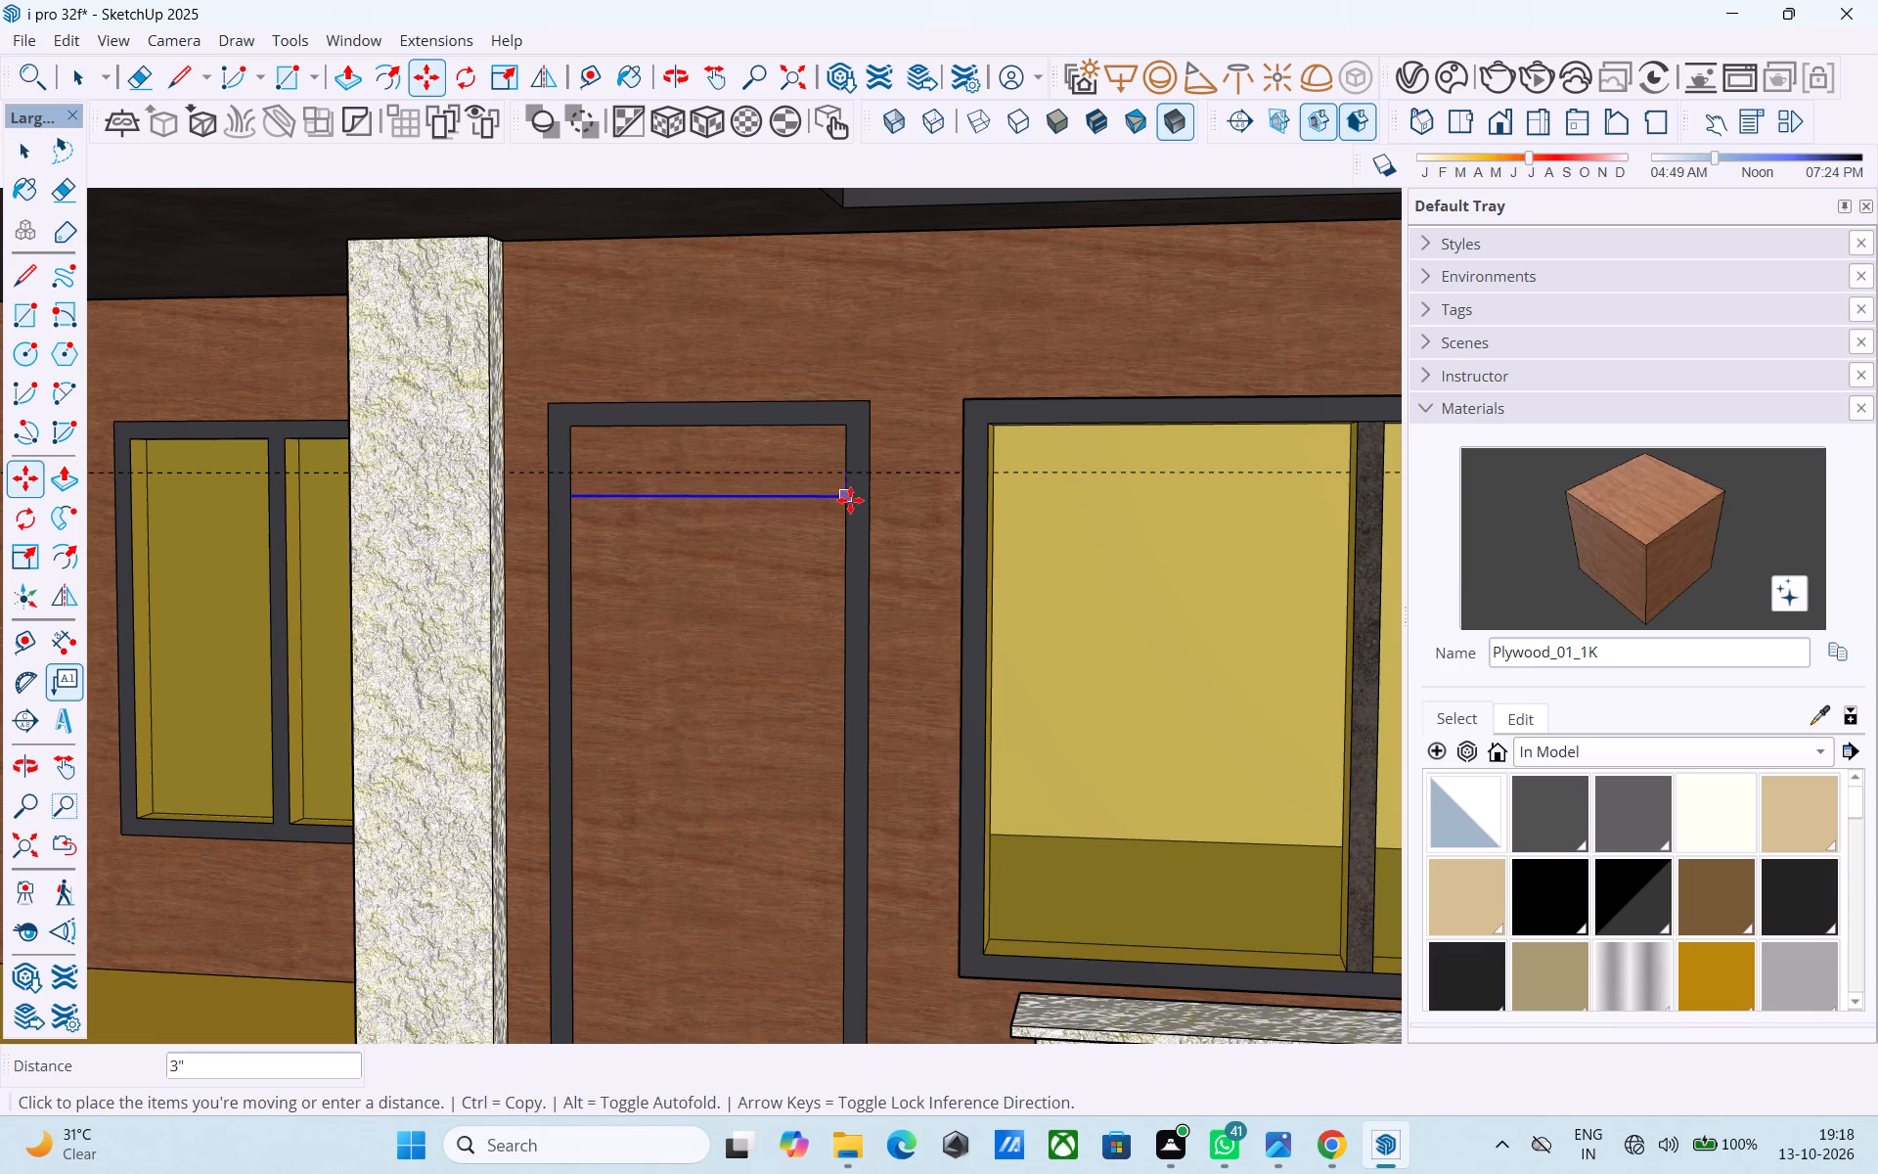
key("3")
key("shift+quotedbl")
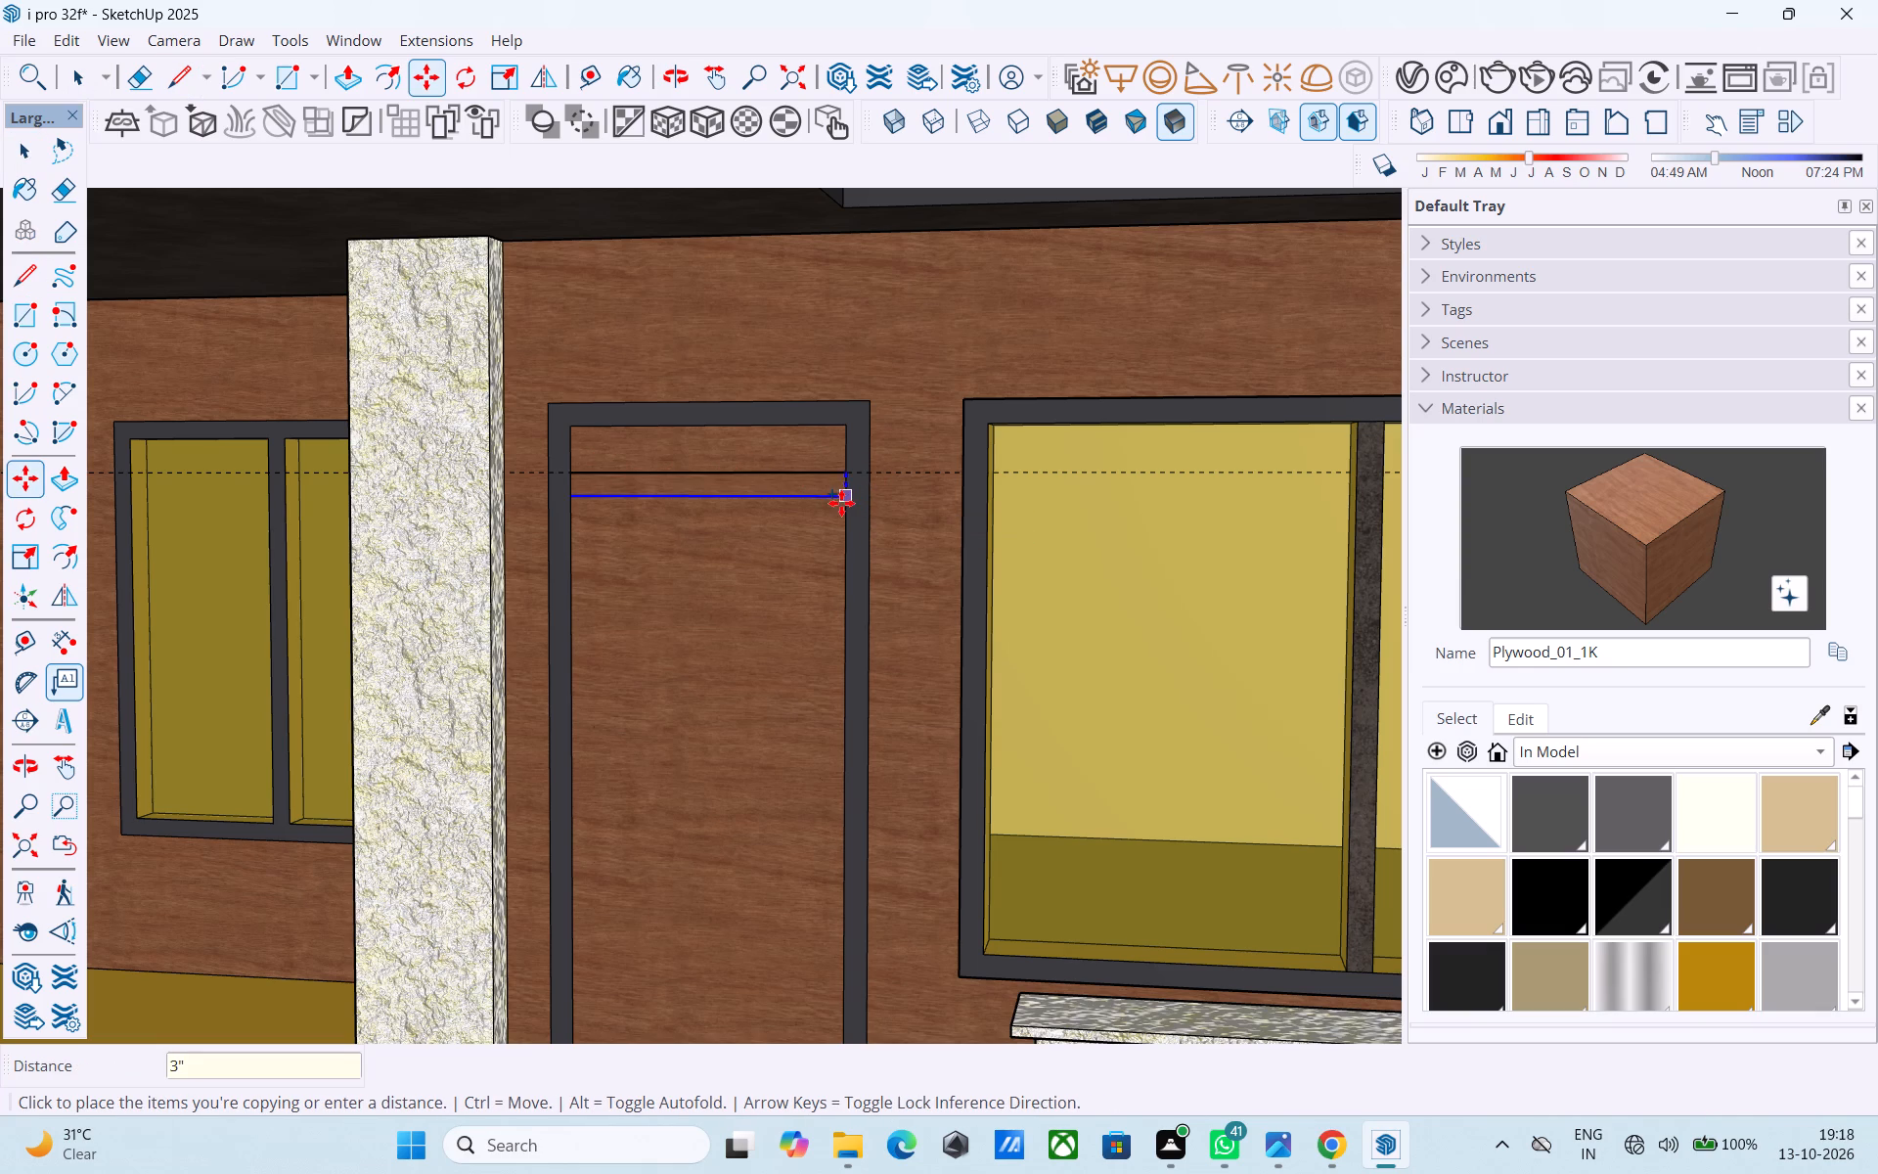
key("Return")
key("space")
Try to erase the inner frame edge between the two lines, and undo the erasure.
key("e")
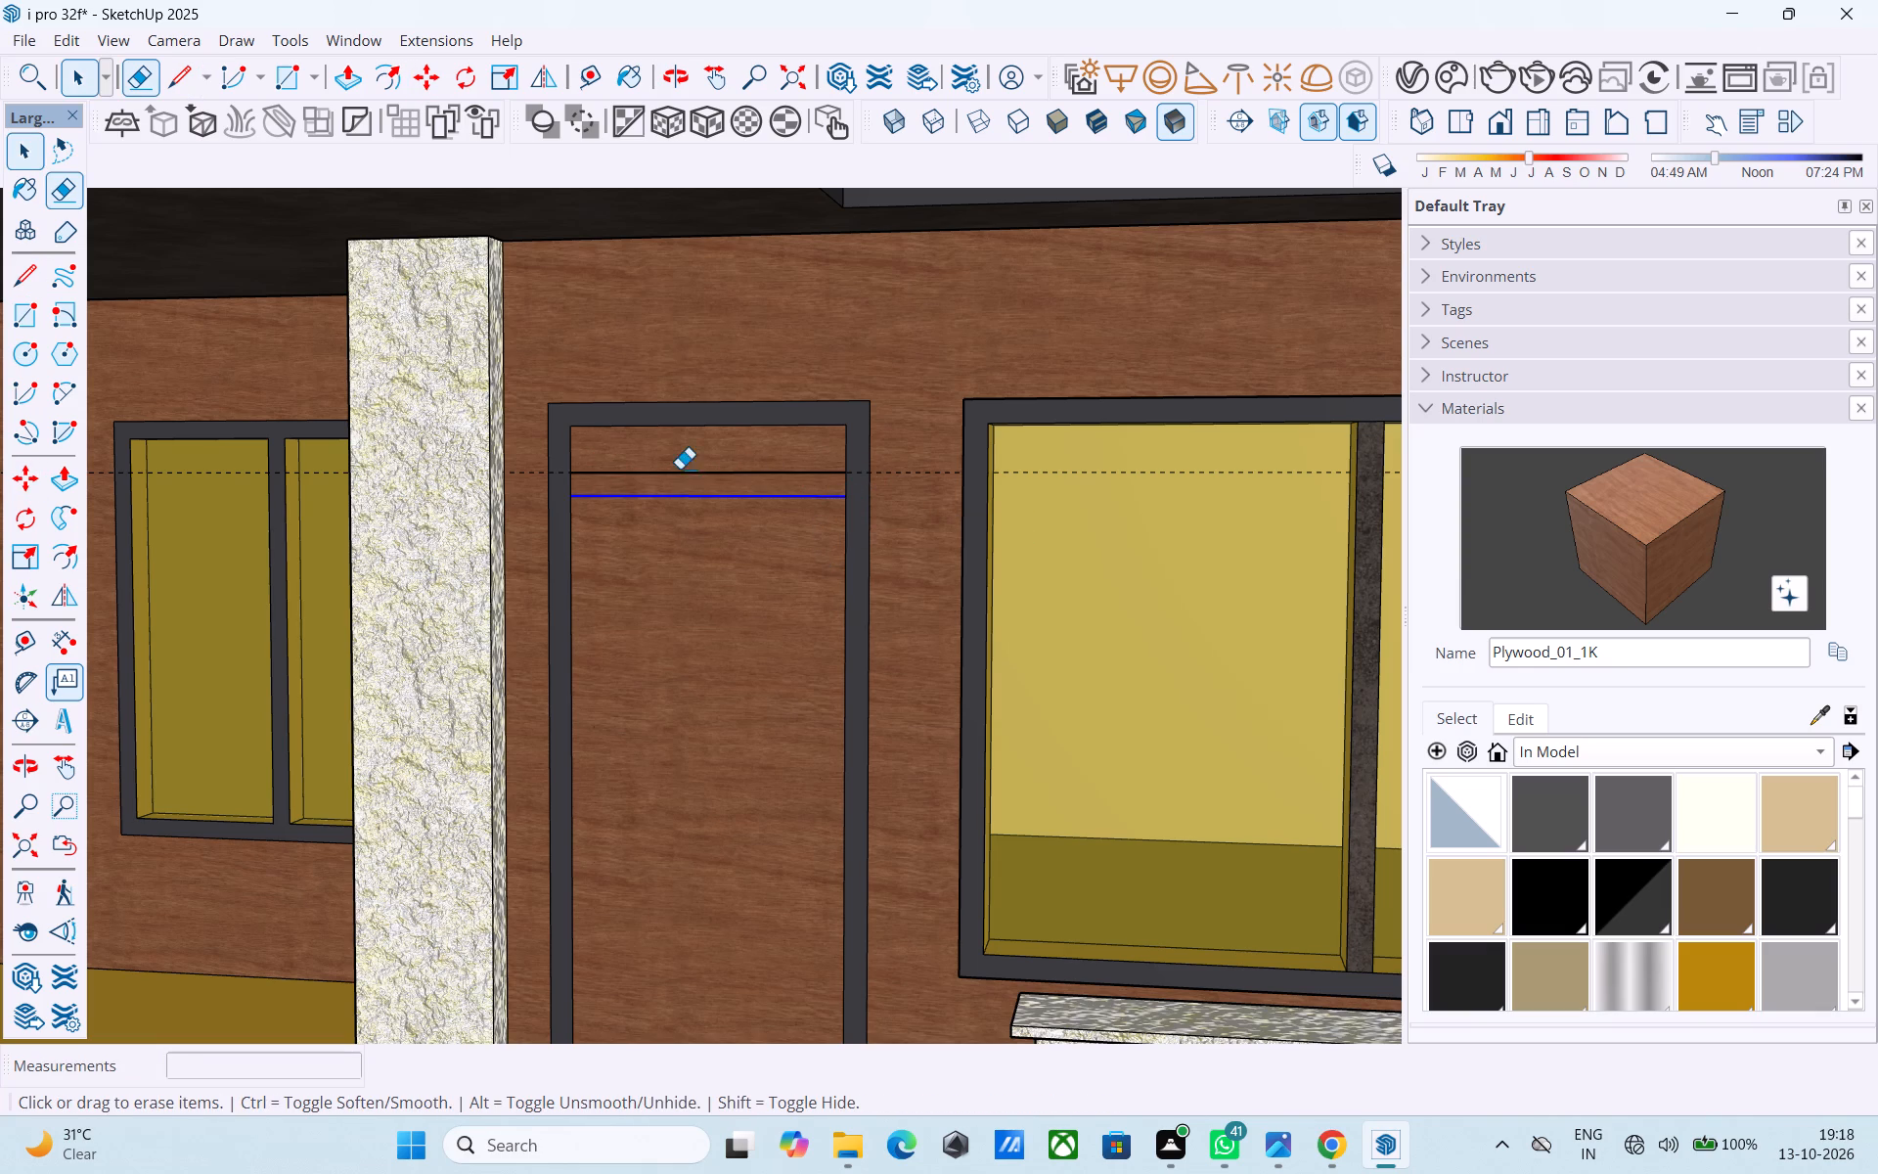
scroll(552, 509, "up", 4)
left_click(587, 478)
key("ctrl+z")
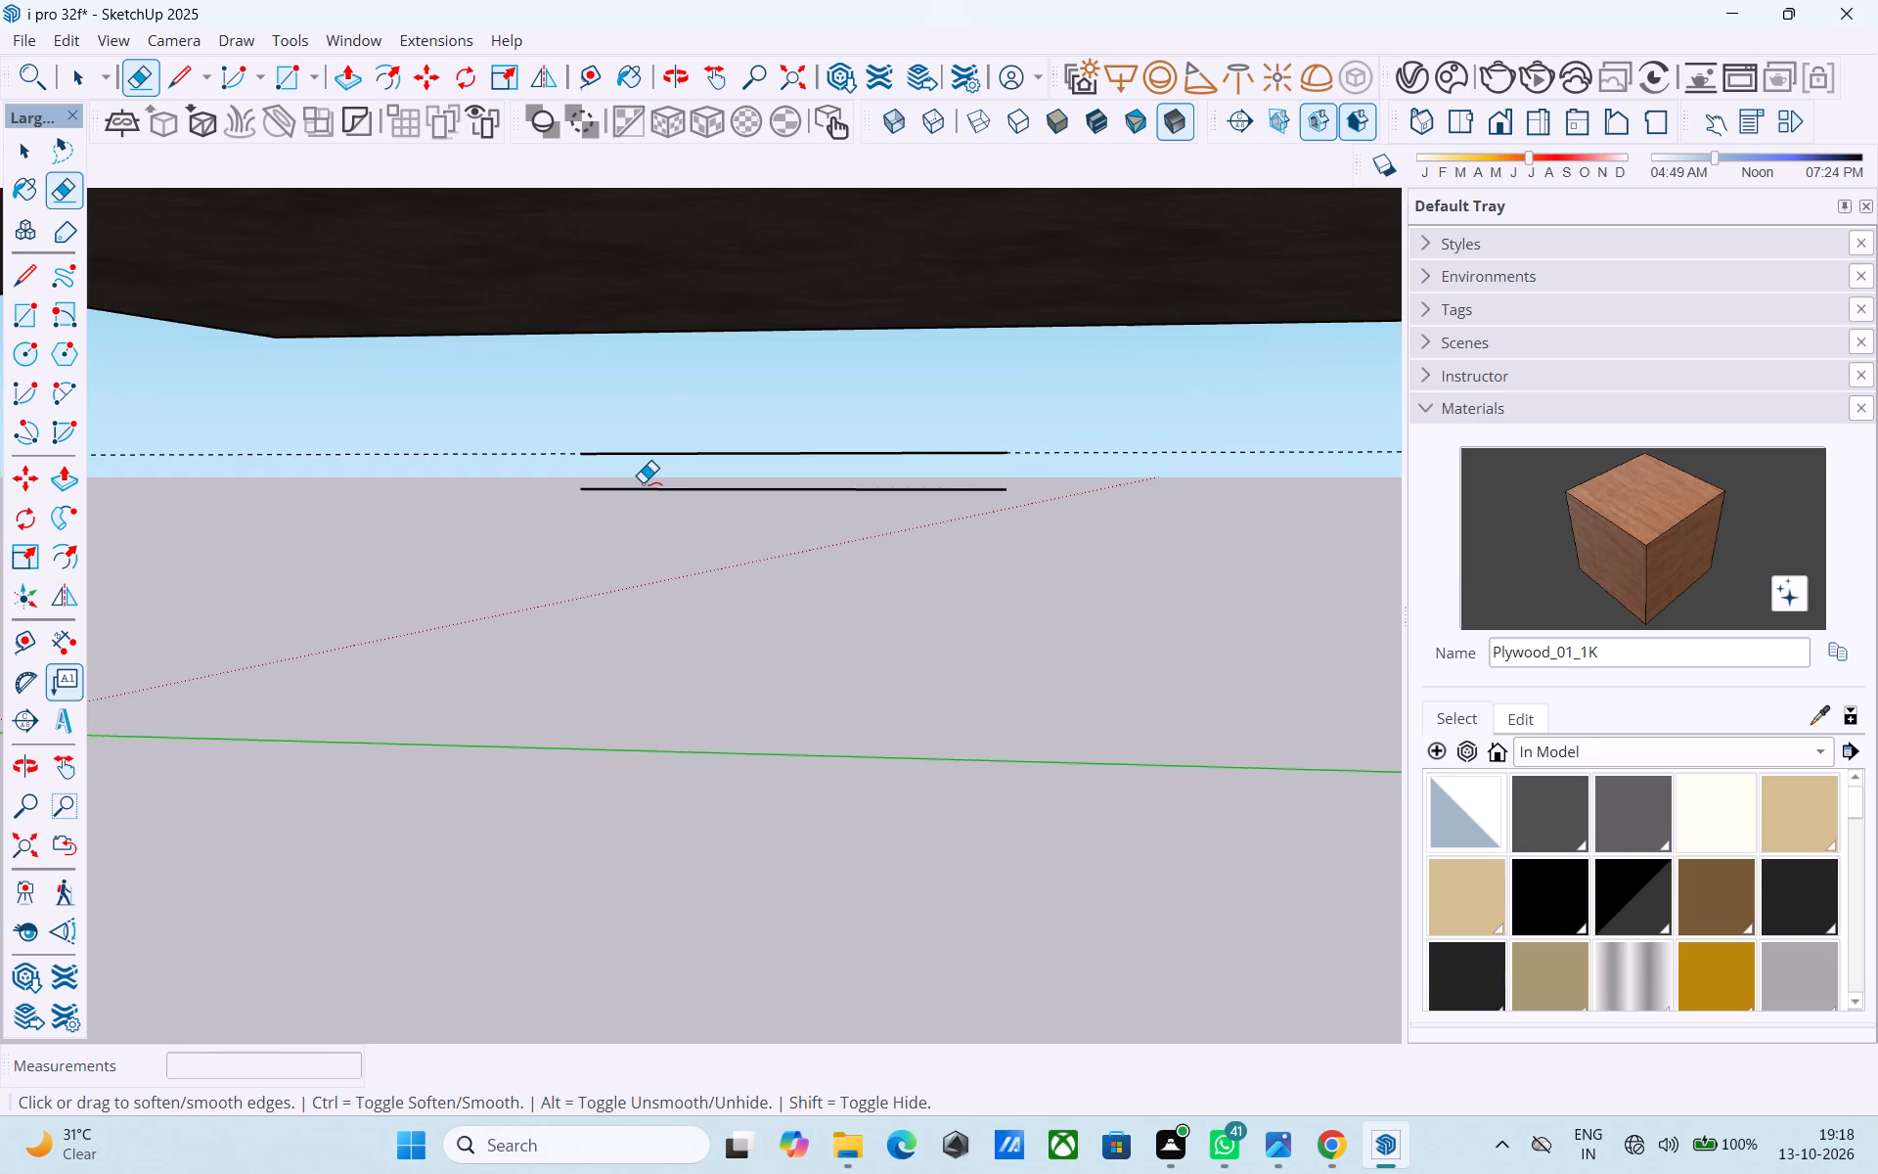
Inside the ground-floor group, trace both 3' horizontal lines across the door between the frame's inner edges.
scroll(645, 481, "down", 5)
key("space")
middle_click_drag(648, 485, 687, 617)
double_click(686, 634)
scroll(651, 526, "up", 2)
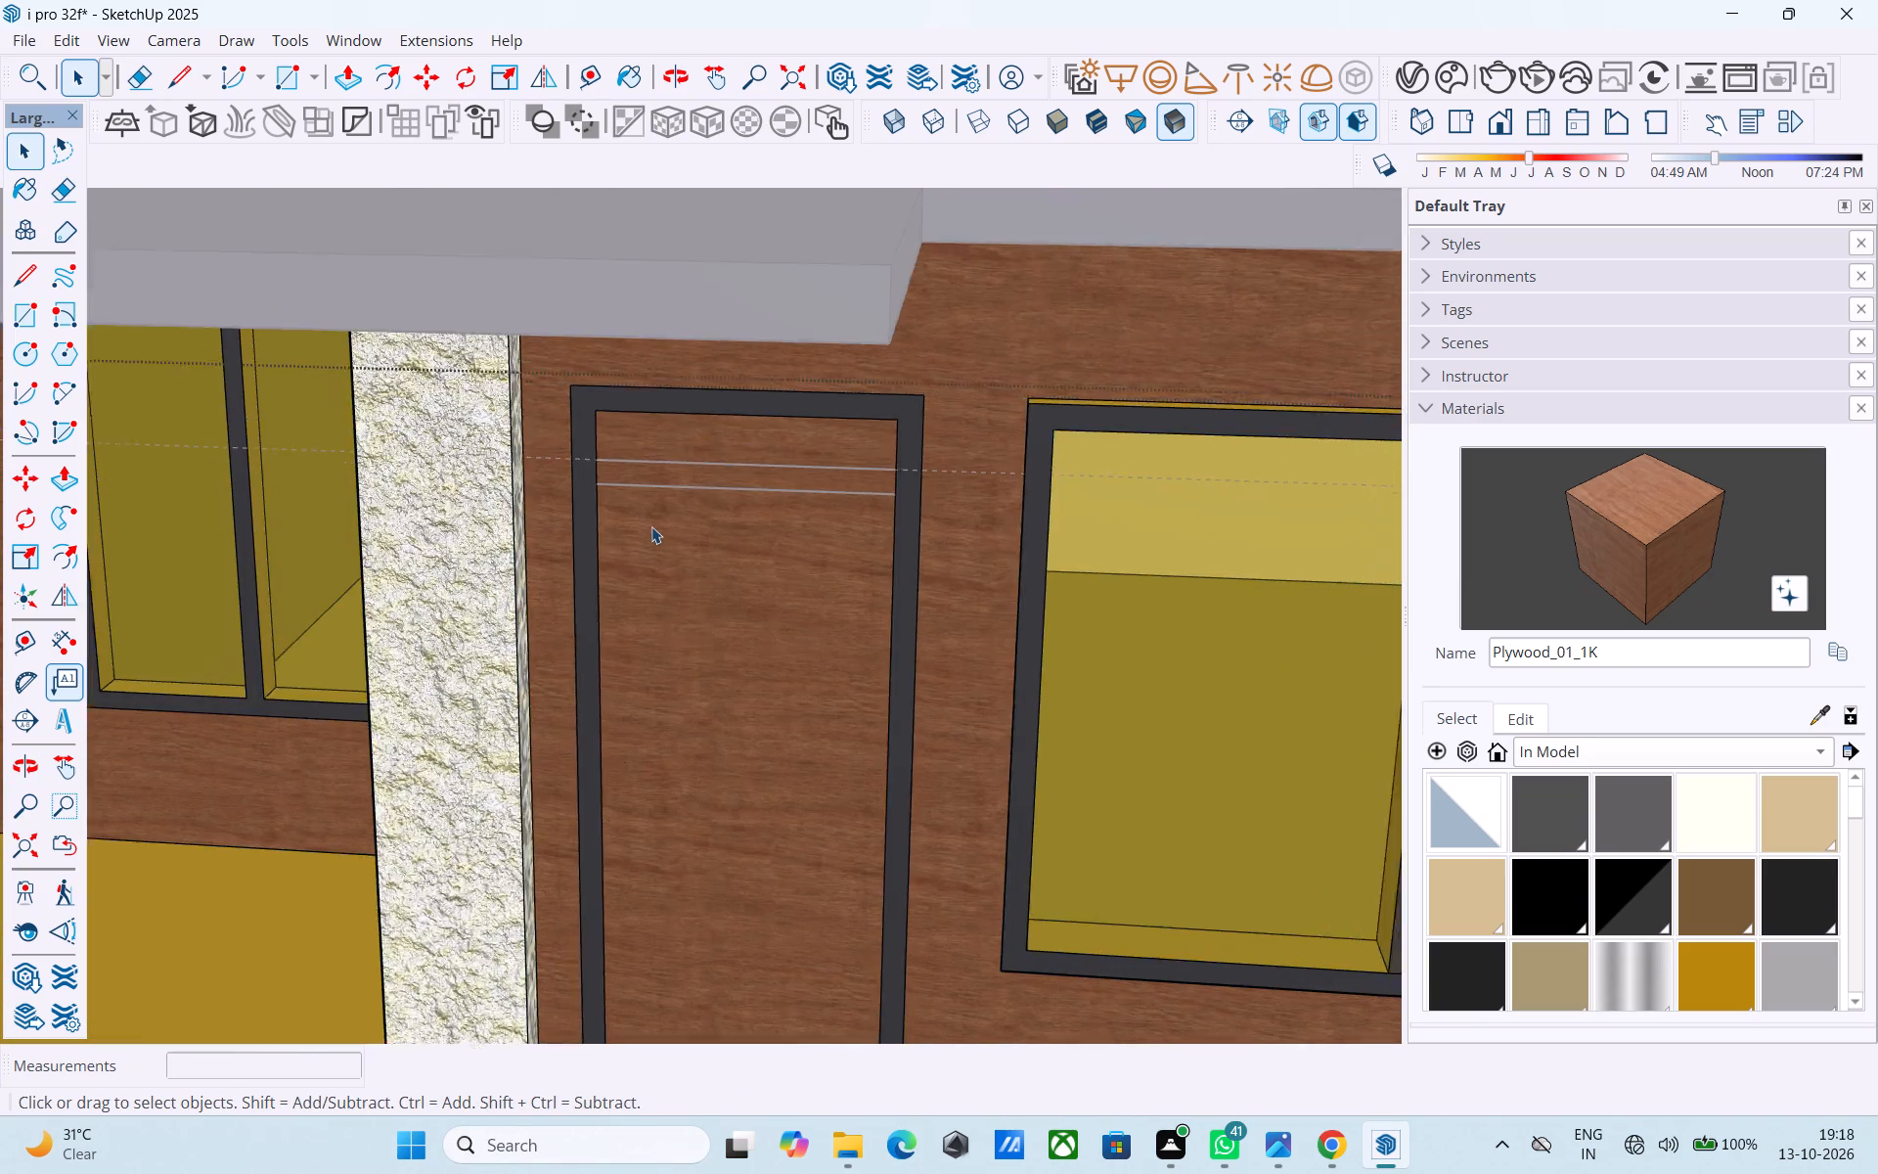
scroll(651, 526, "up", 5)
key("l")
left_click(557, 403)
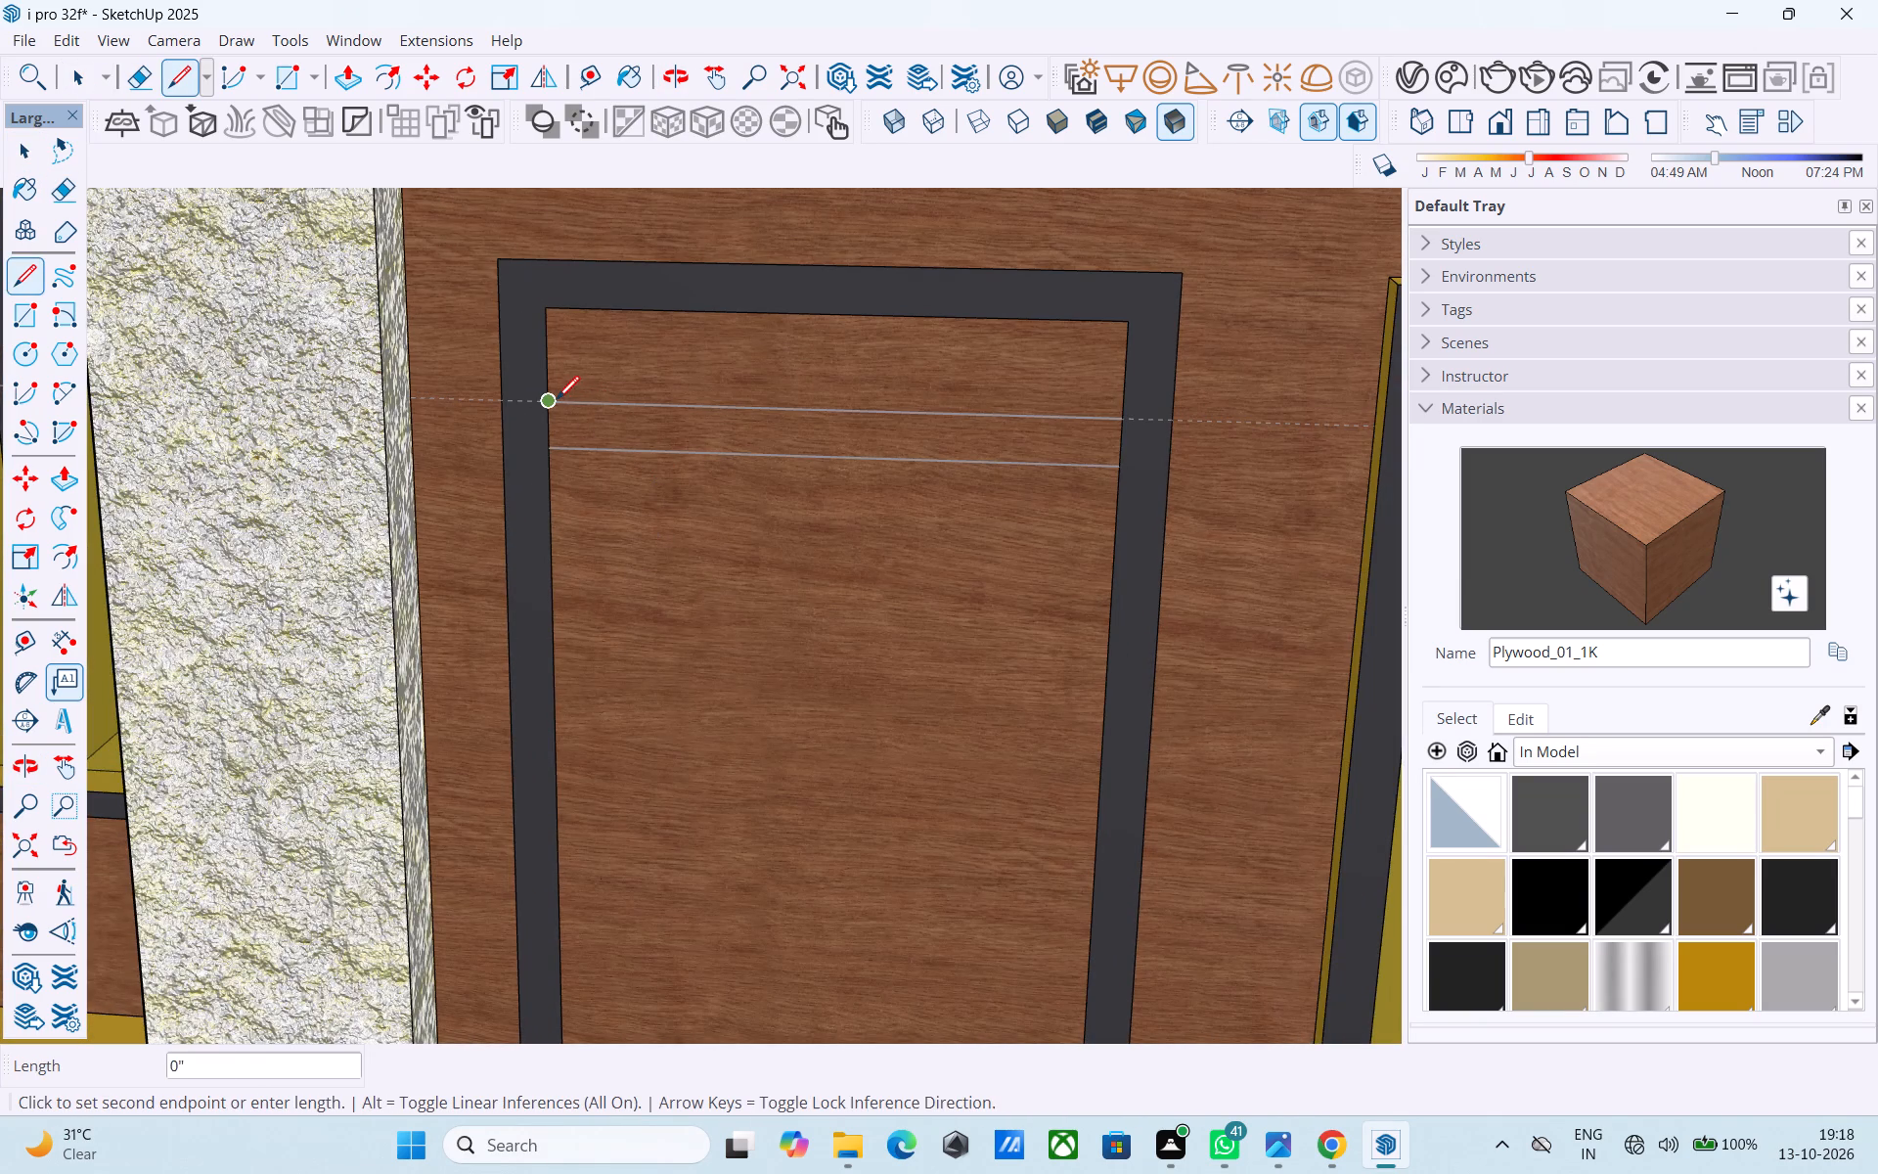
left_click(1114, 420)
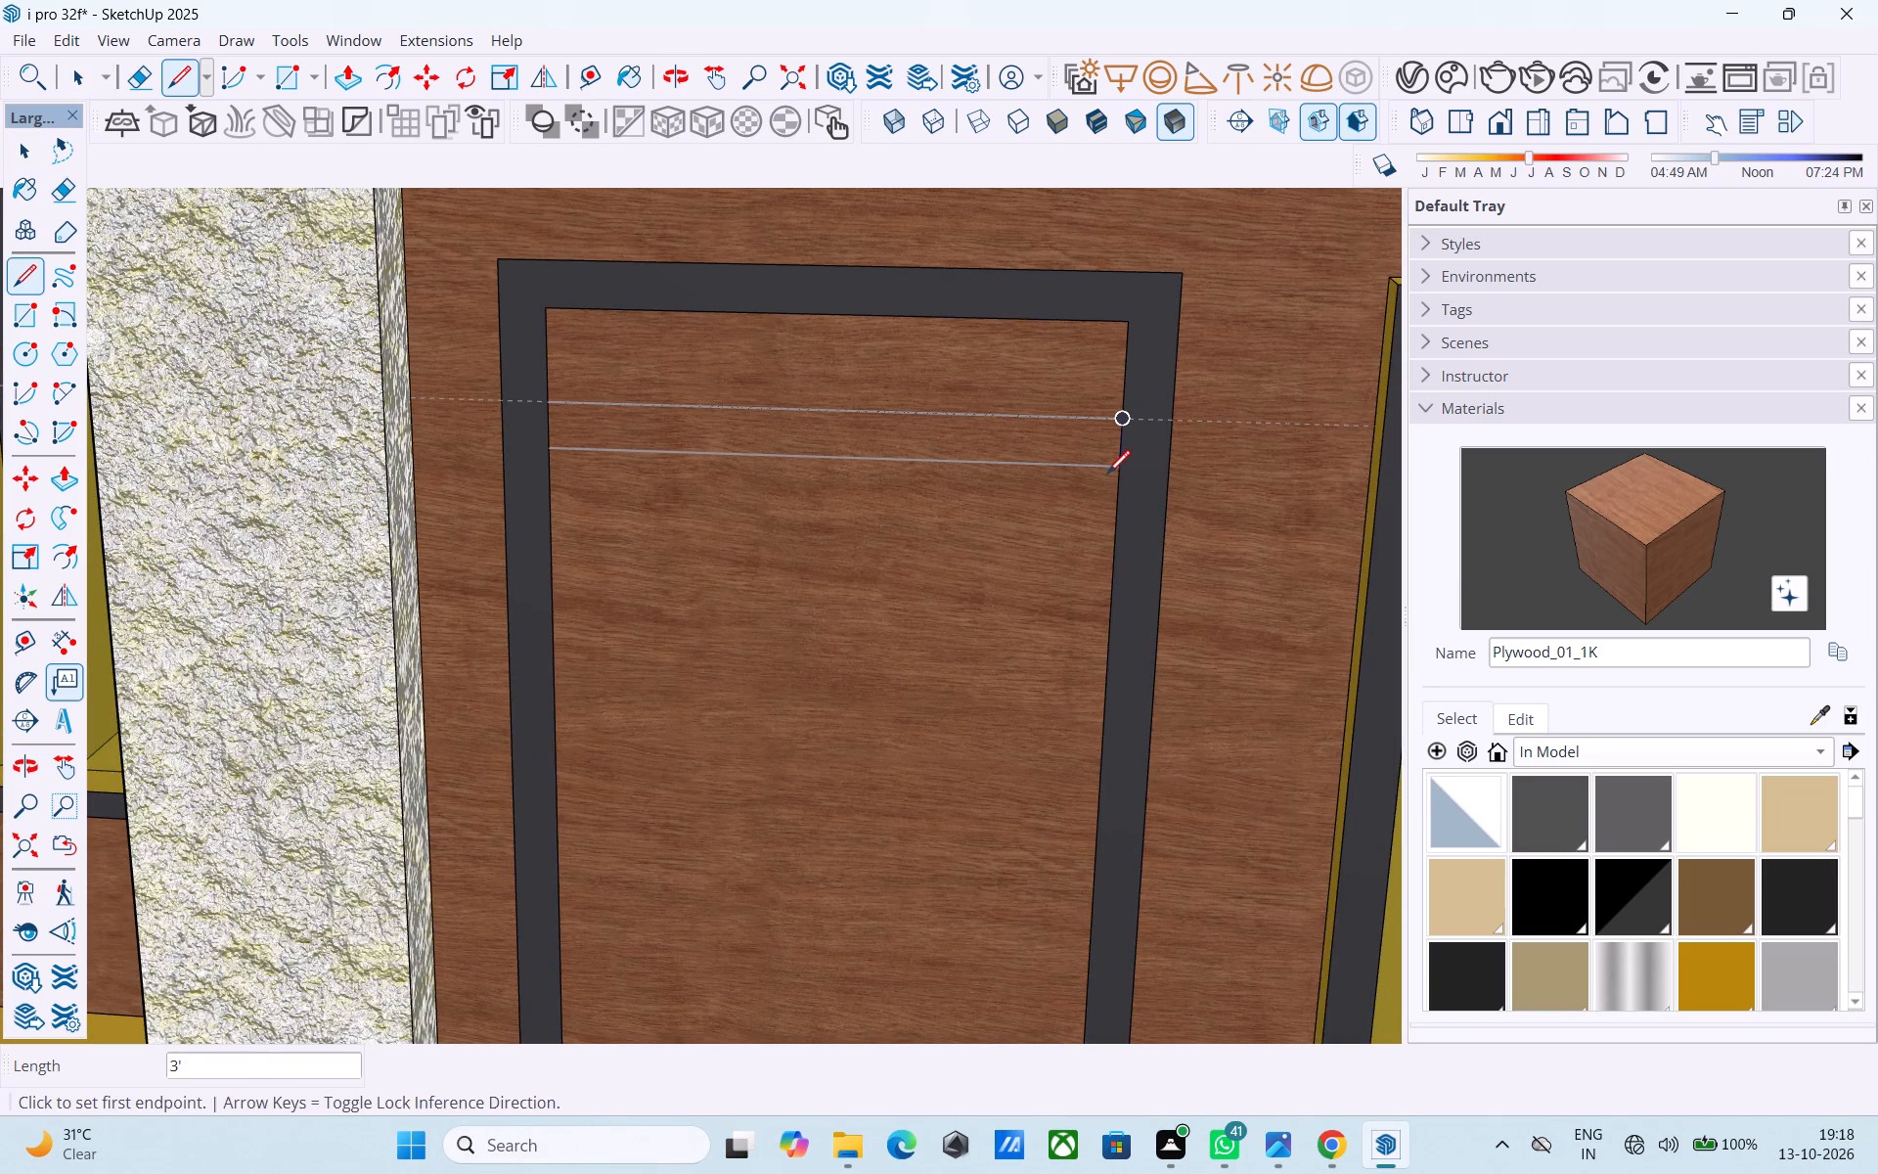
left_click(1107, 475)
left_click(556, 439)
key("ctrl+z")
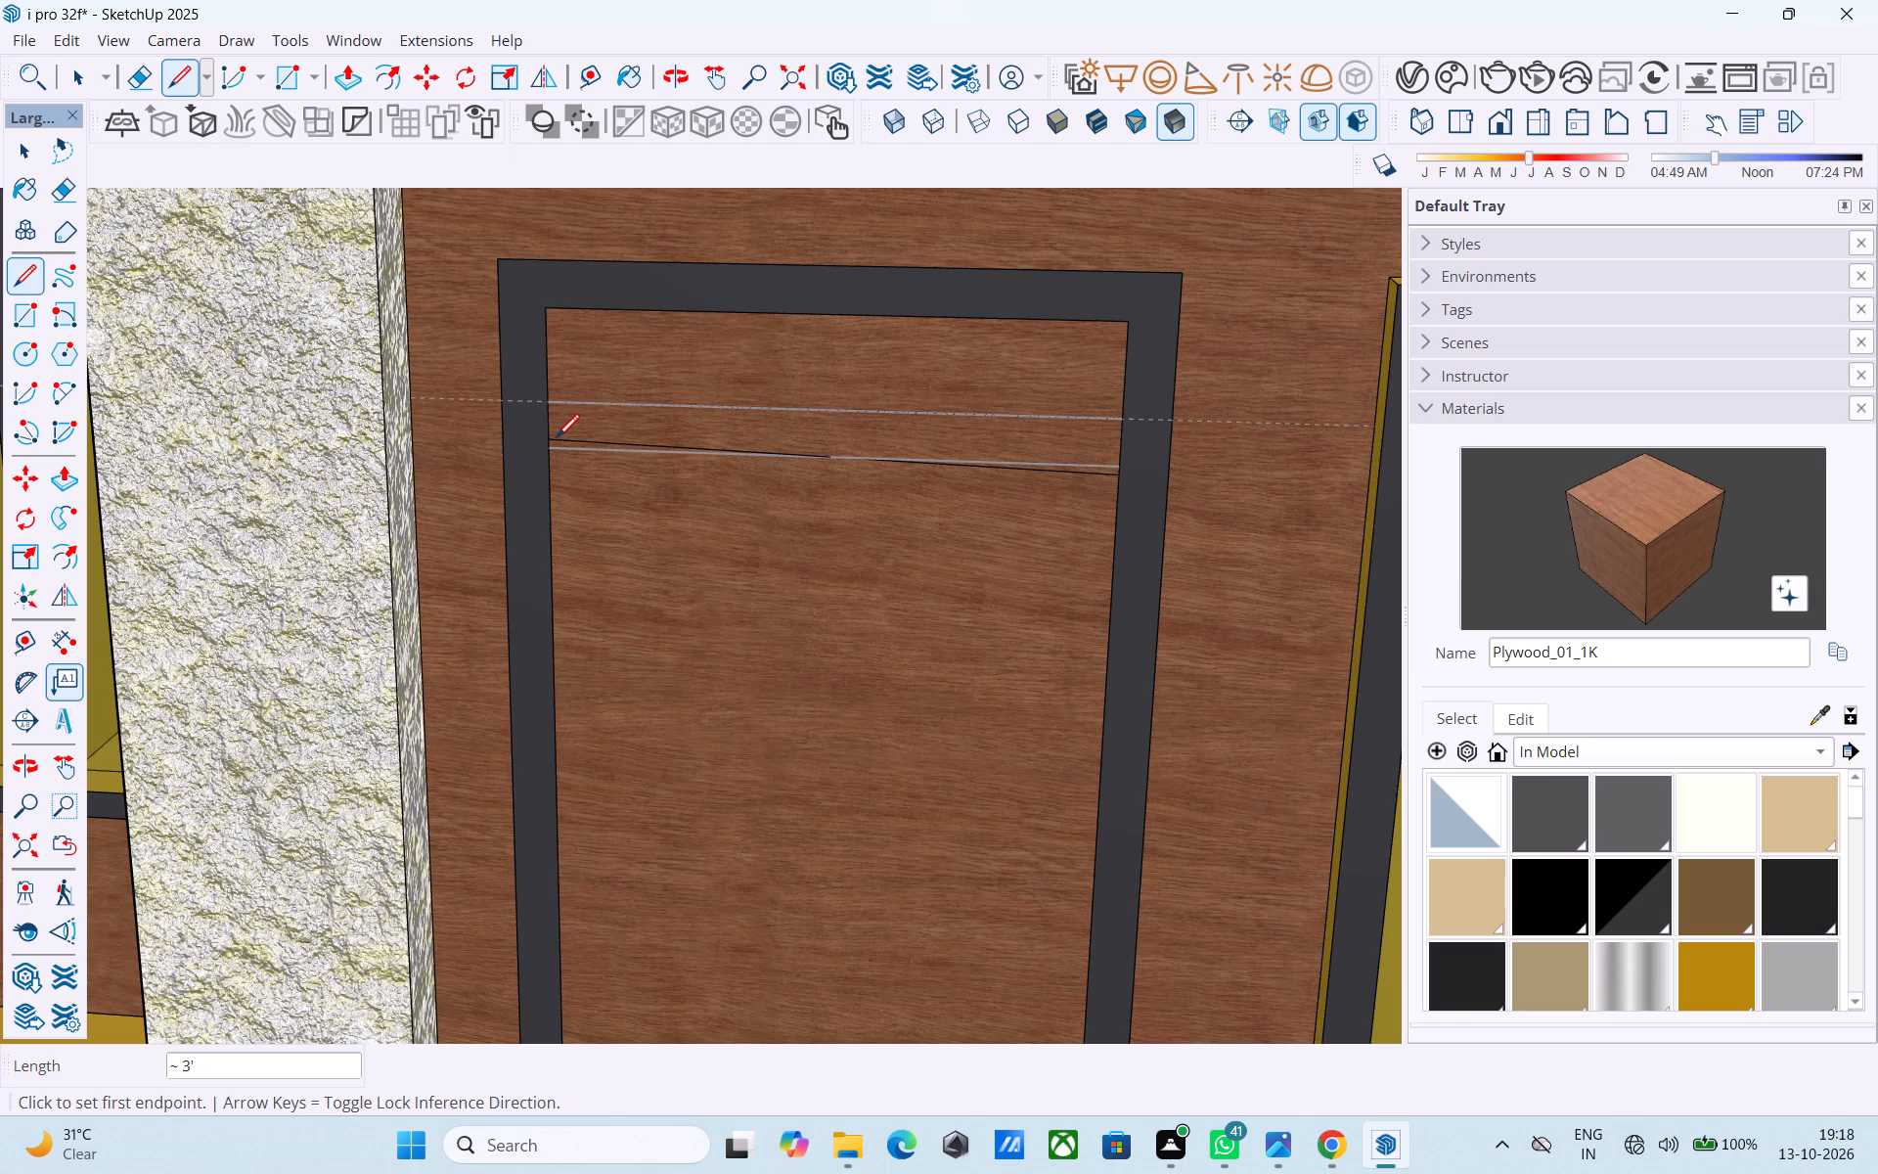
left_click(558, 456)
left_click(1126, 461)
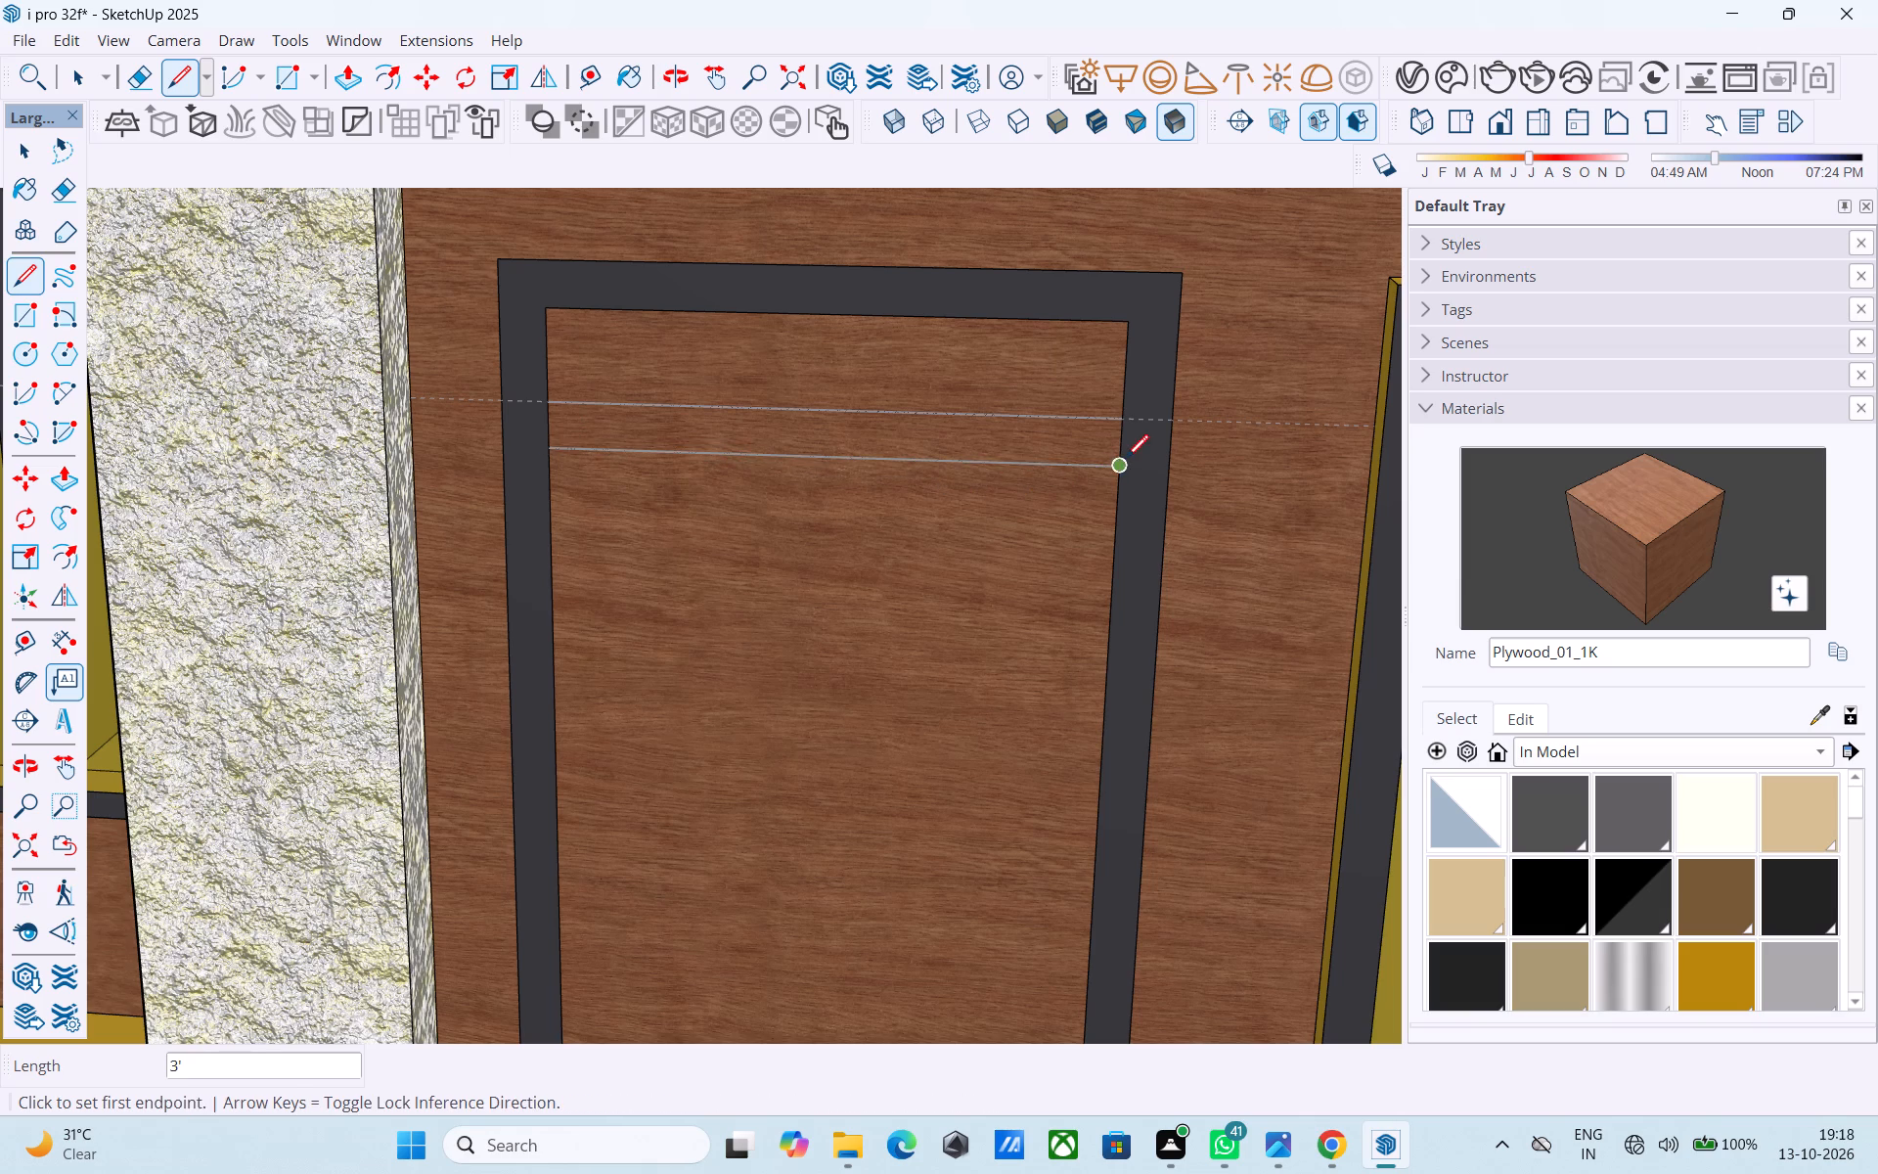
Erase the short inner frame edge between the two lines to merge the new head band with the jamb.
key("e")
left_click_drag(567, 425, 544, 431)
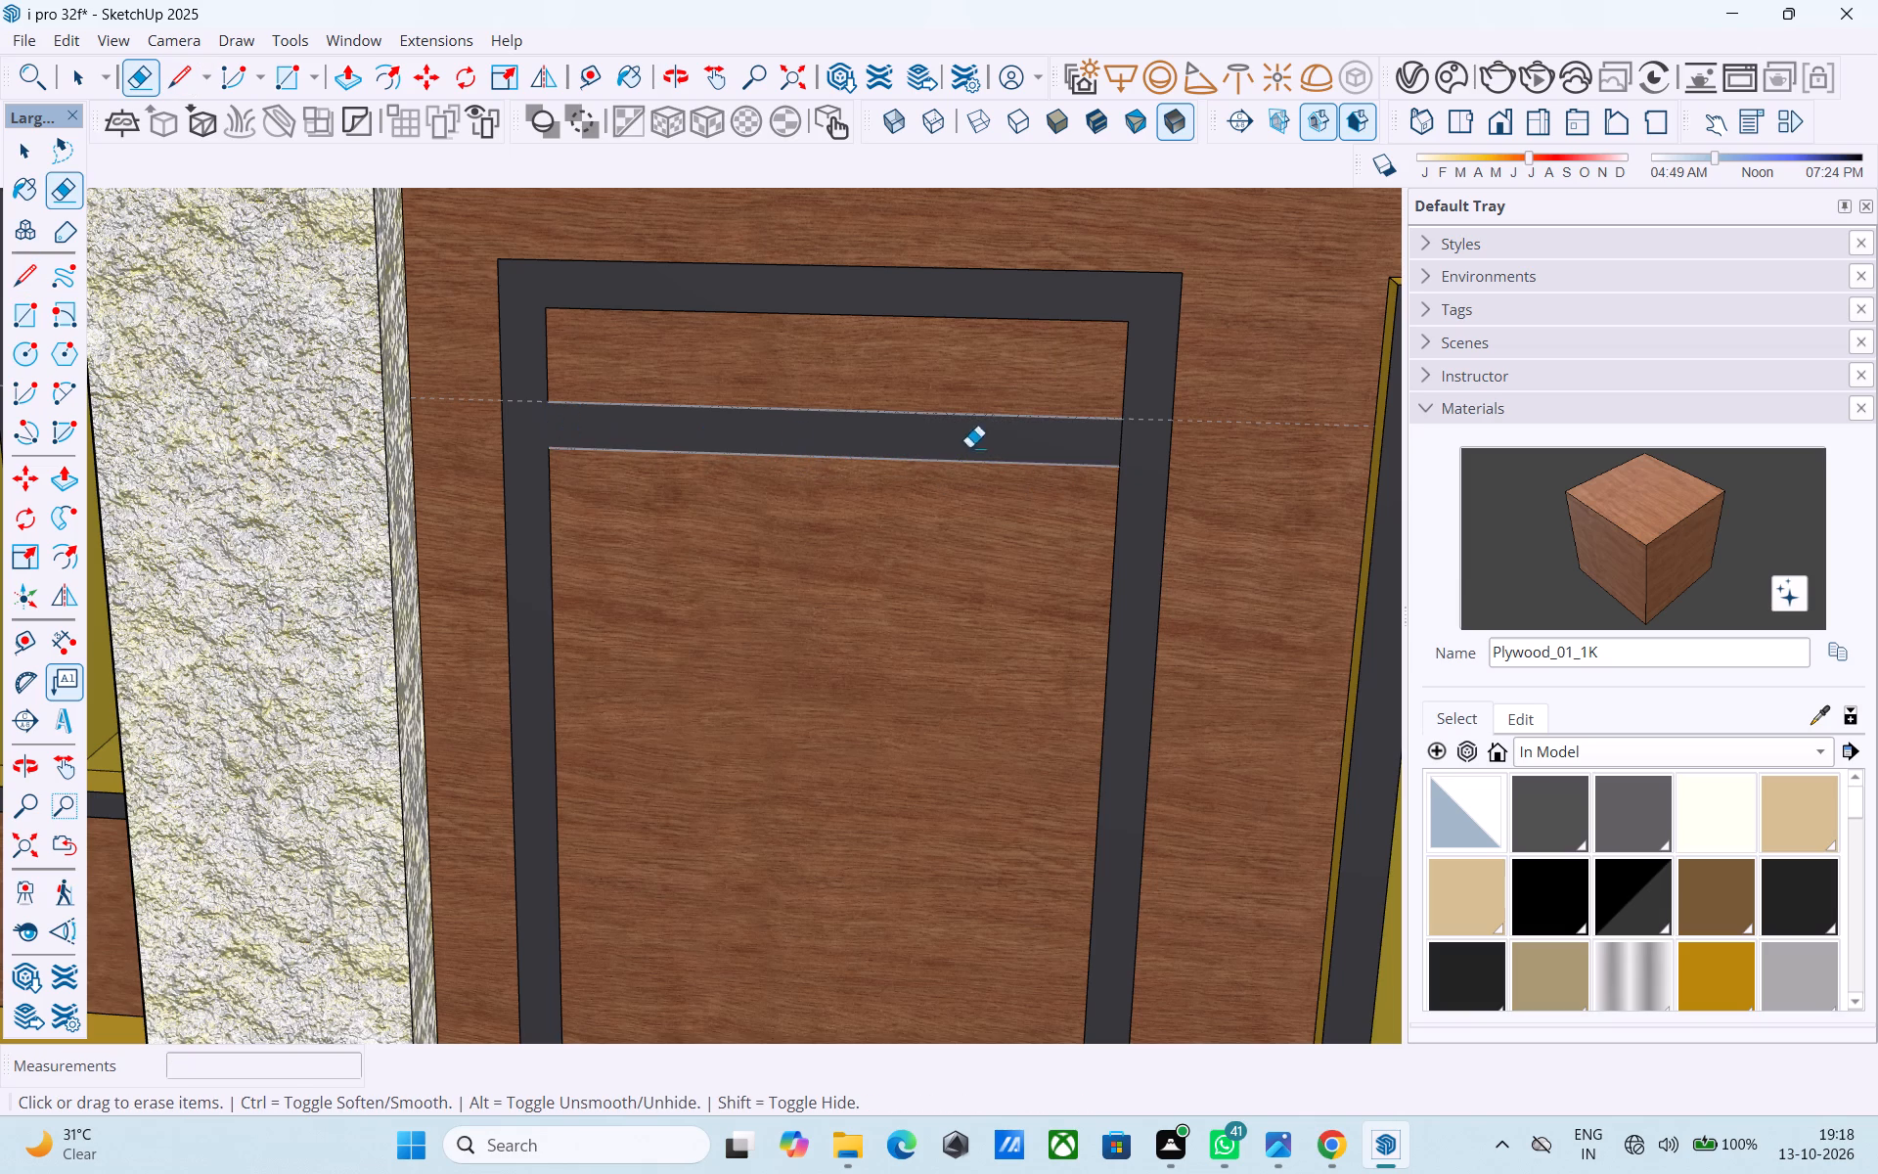
Draw a 3" line across each door jamb at guide height to split off the old upper frame.
key("l")
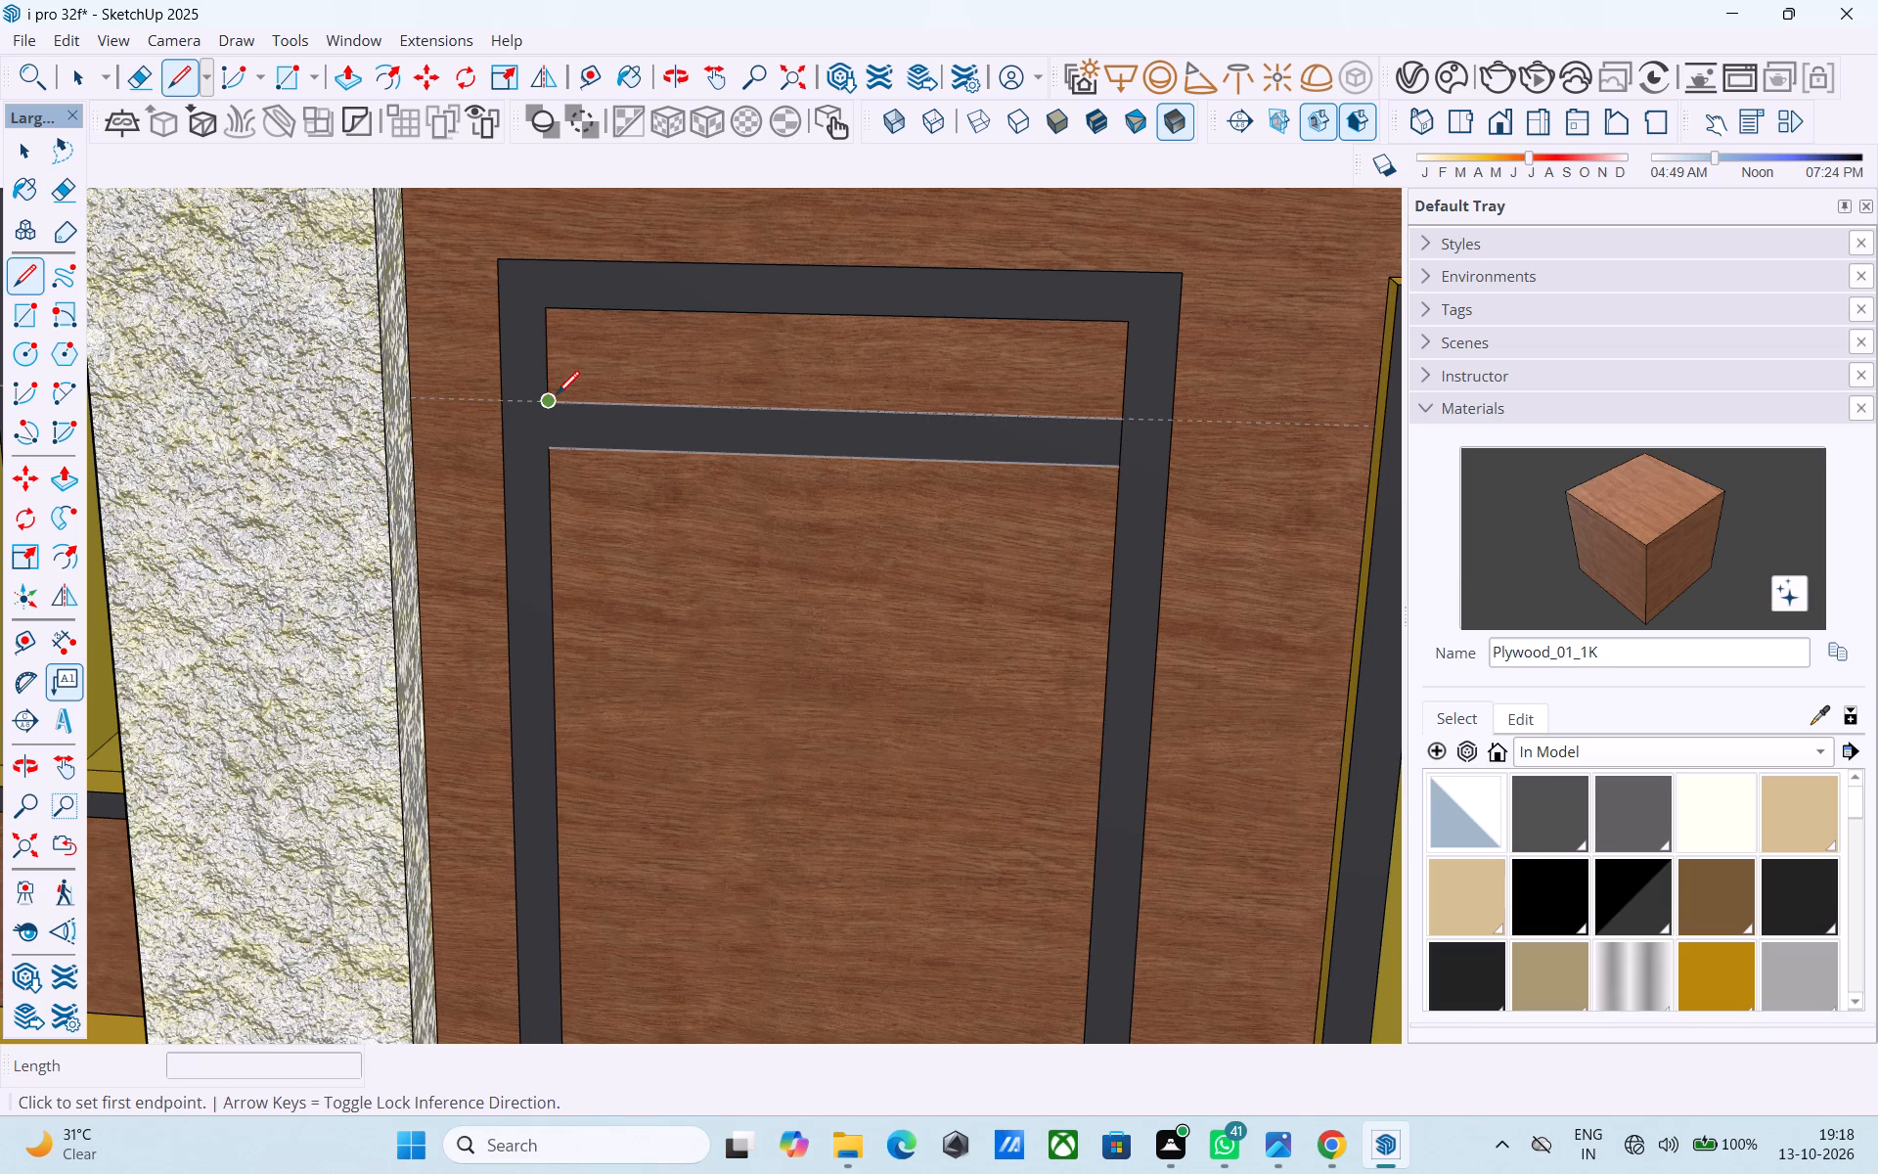
left_click(547, 399)
left_click(501, 403)
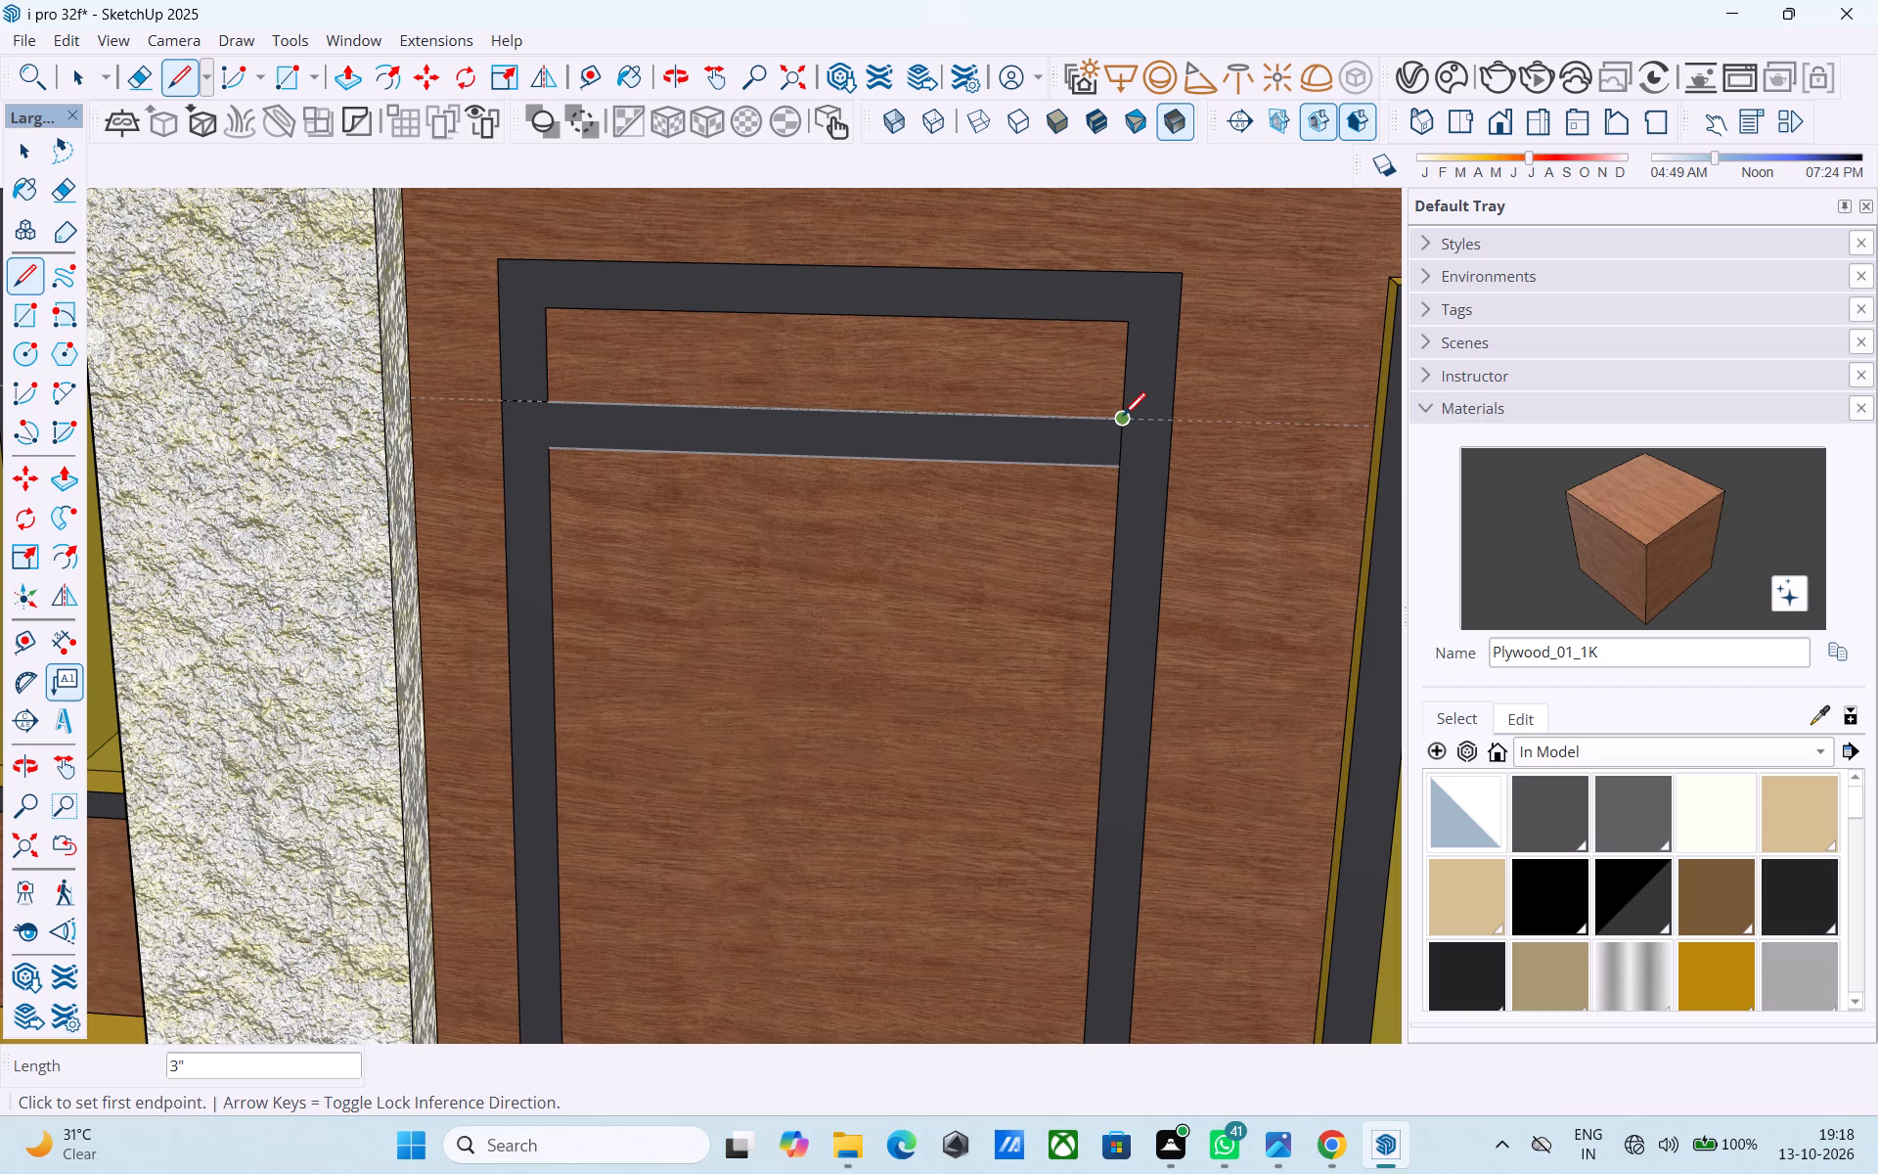
left_click(1123, 418)
left_click(1183, 417)
key("space")
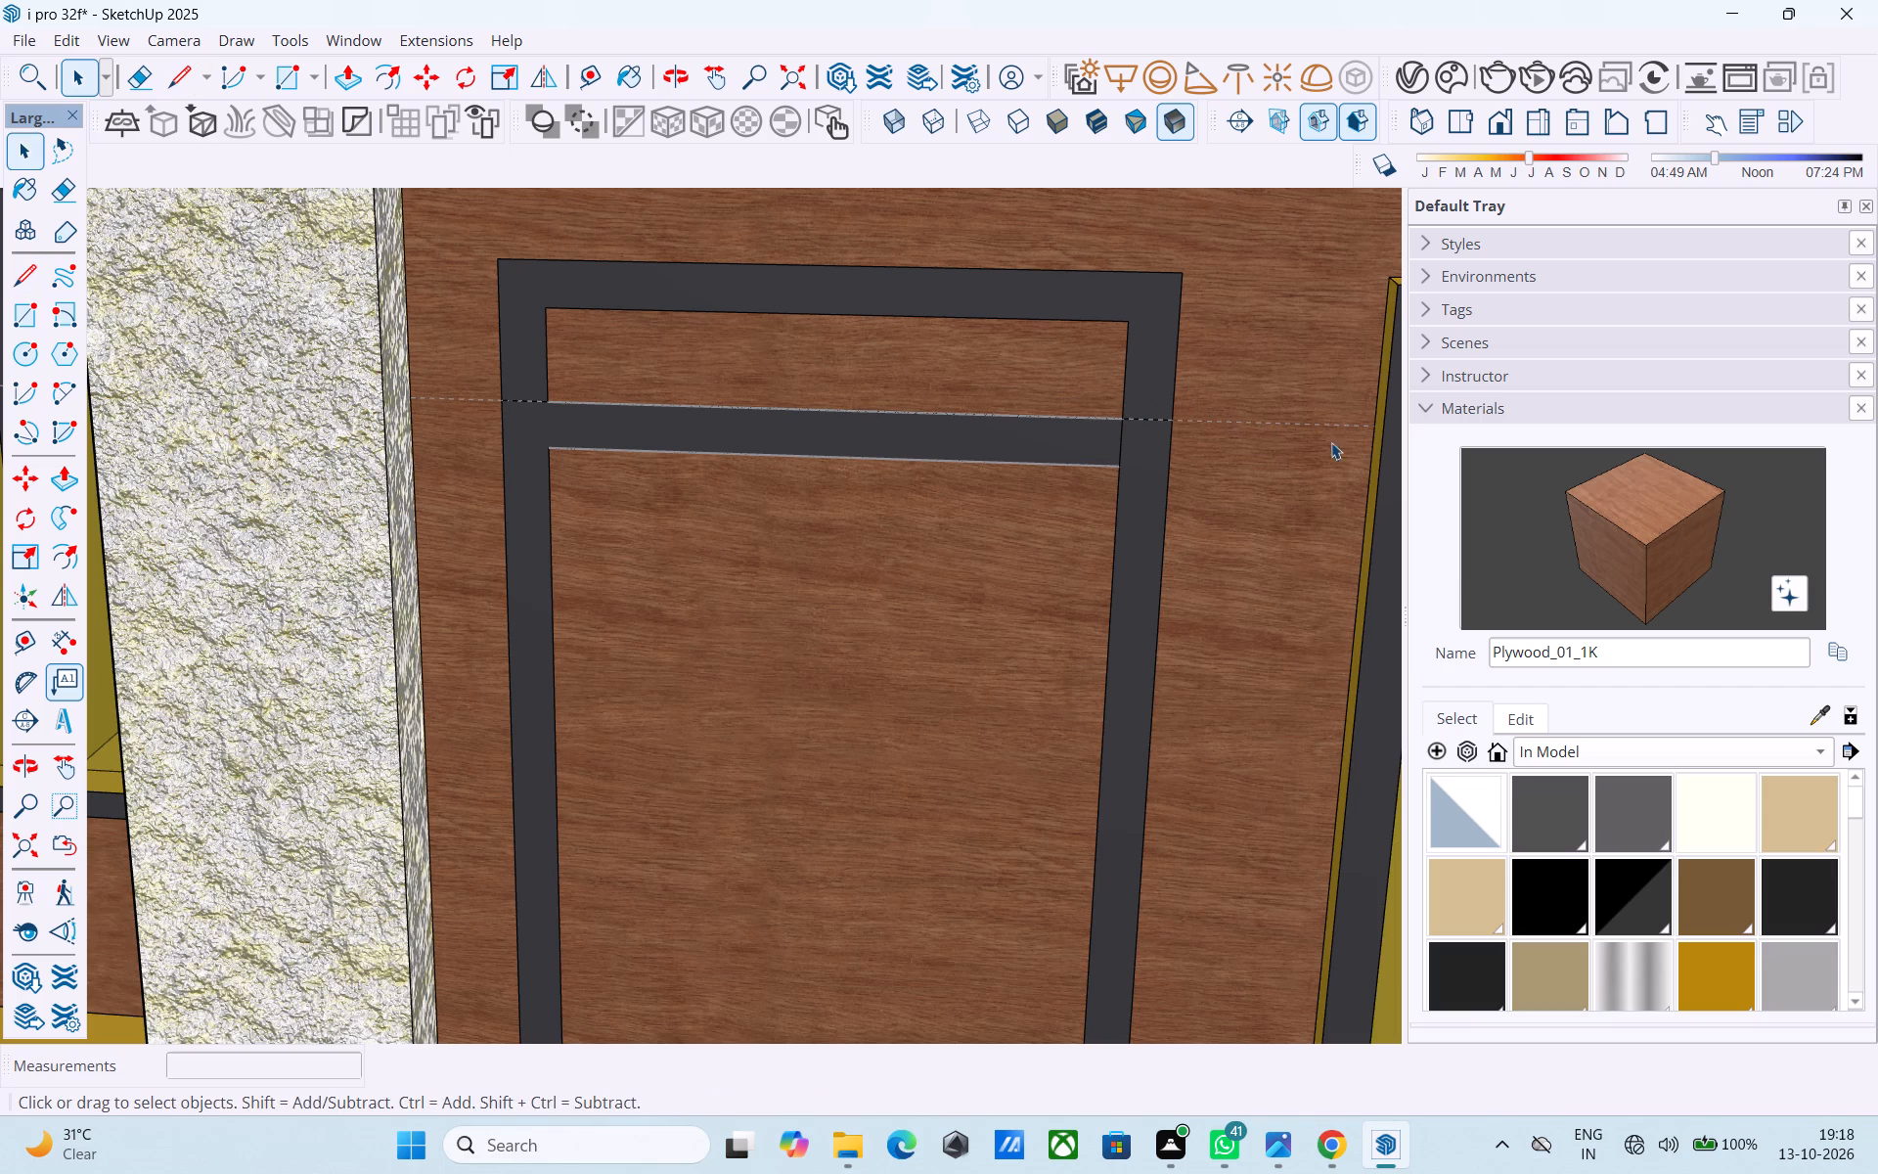
Paint the old frame section above the new head with Plywood_01_1K to match the wall.
left_click(1603, 510)
left_click(1163, 352)
Erase the leftover frame edges above the new door head, and exit the ground-floor group.
key("e")
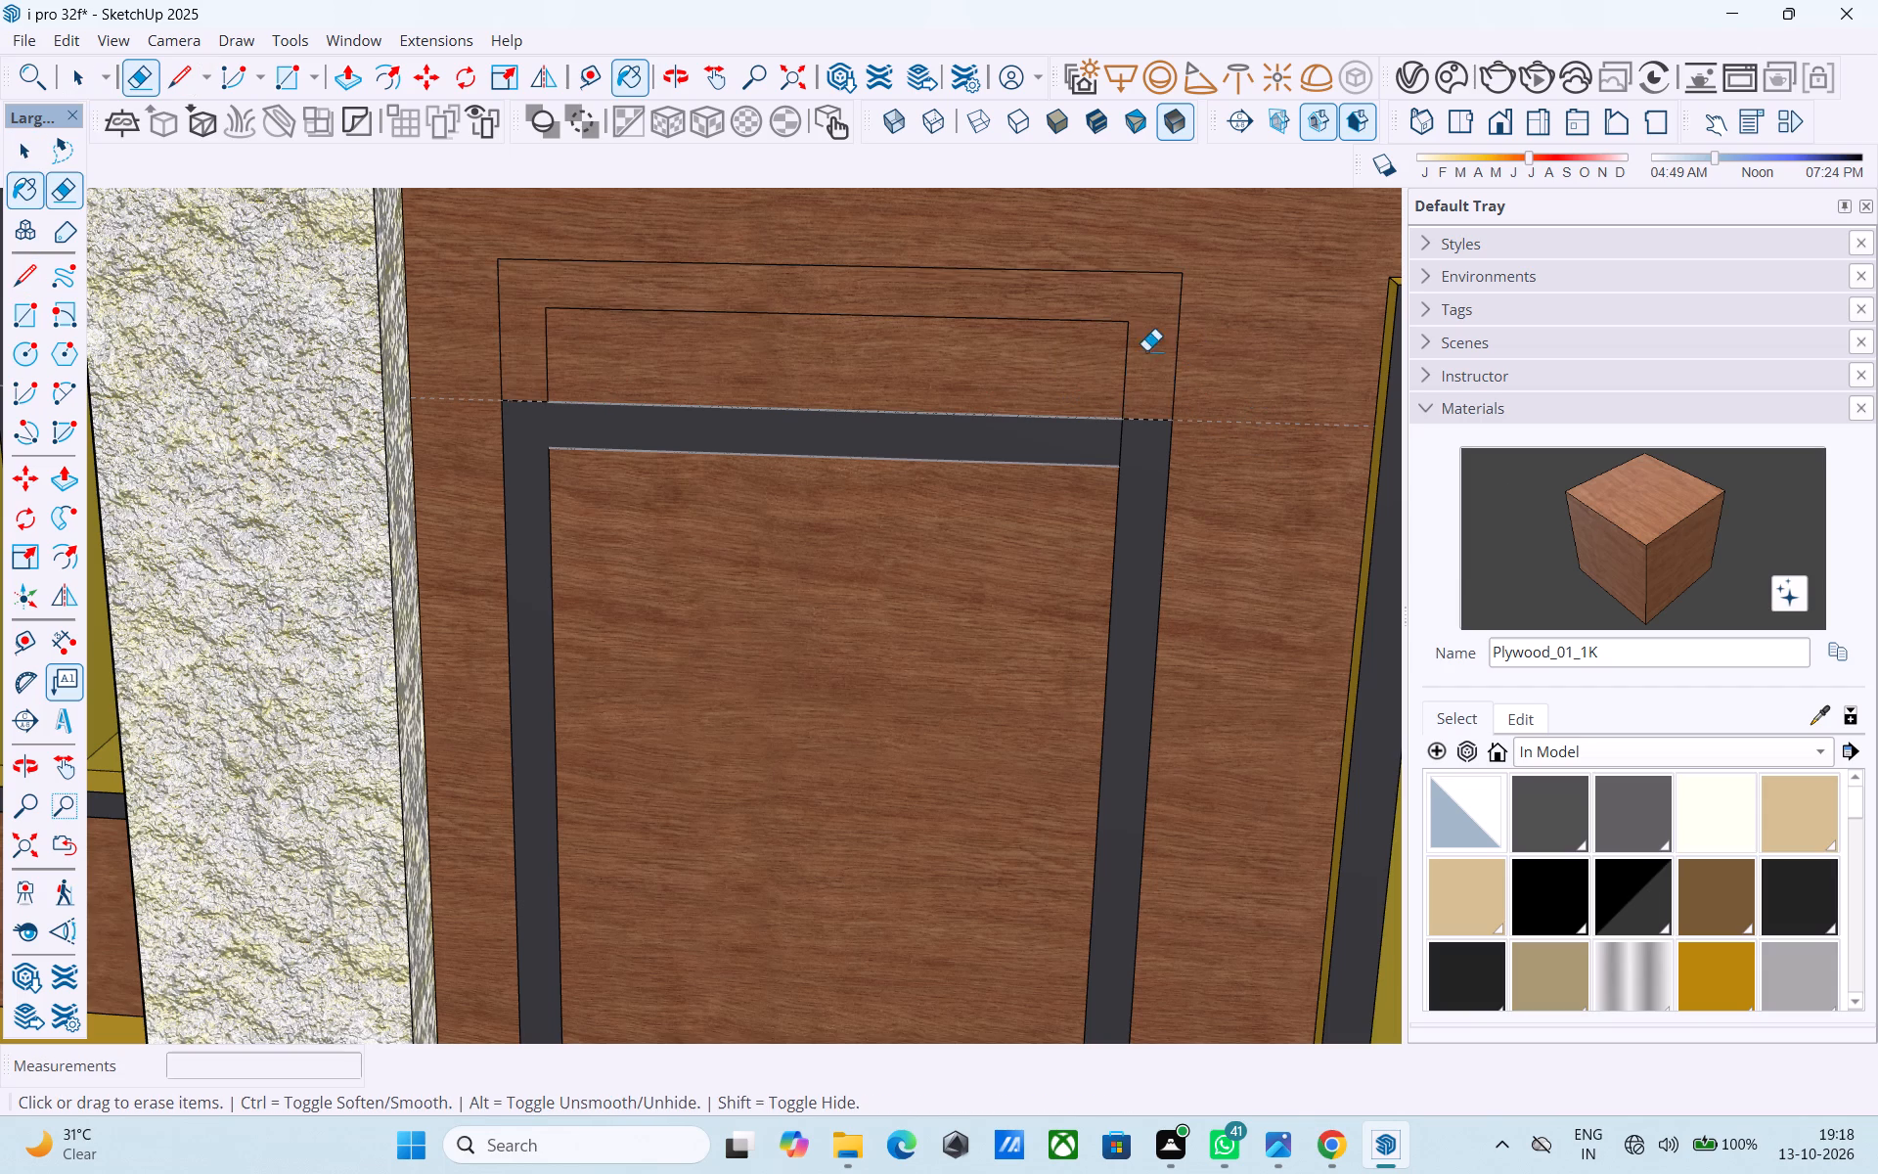
left_click_drag(1146, 350, 1055, 350)
left_click_drag(1218, 348, 1102, 342)
left_click_drag(980, 247, 967, 316)
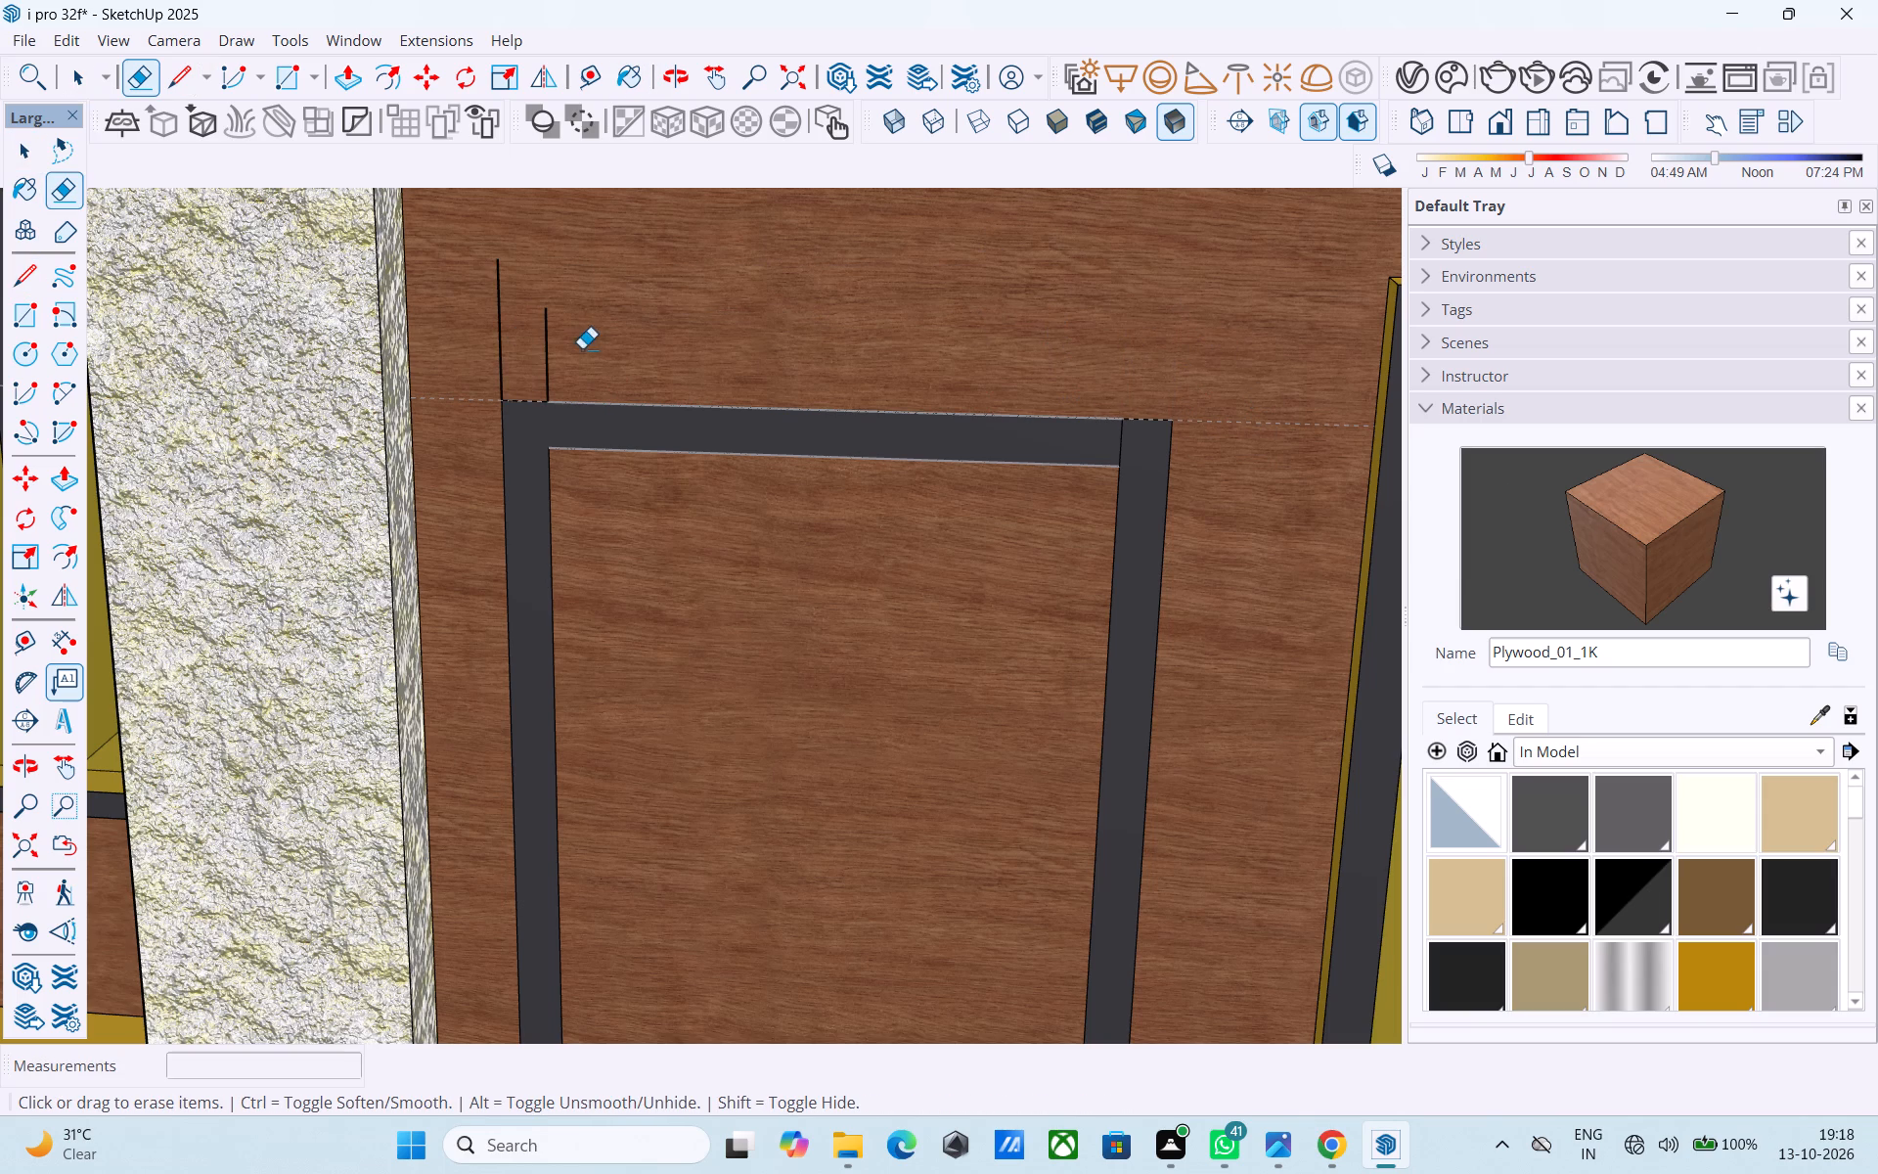
left_click_drag(582, 348, 377, 324)
key("ctrl+z")
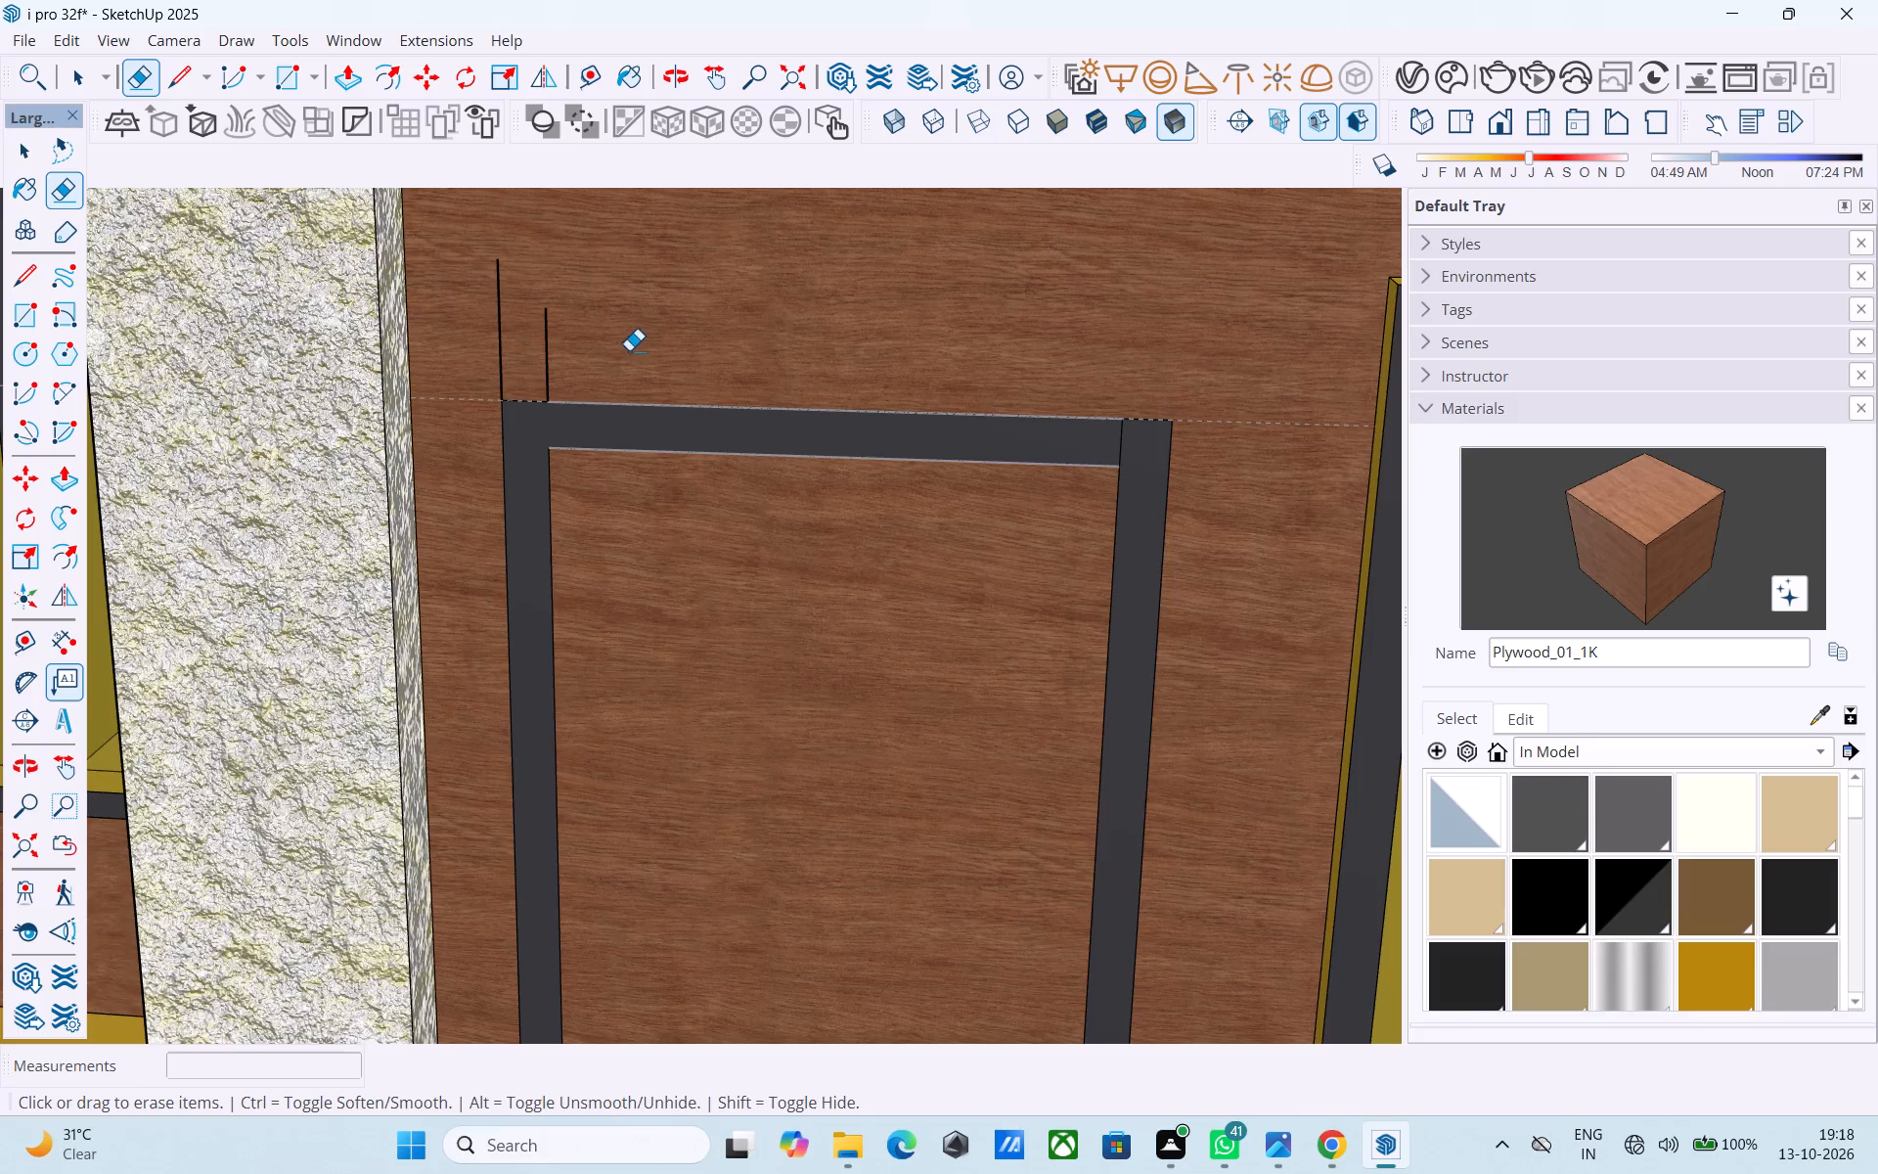
left_click_drag(585, 349, 499, 332)
left_click_drag(467, 385, 479, 442)
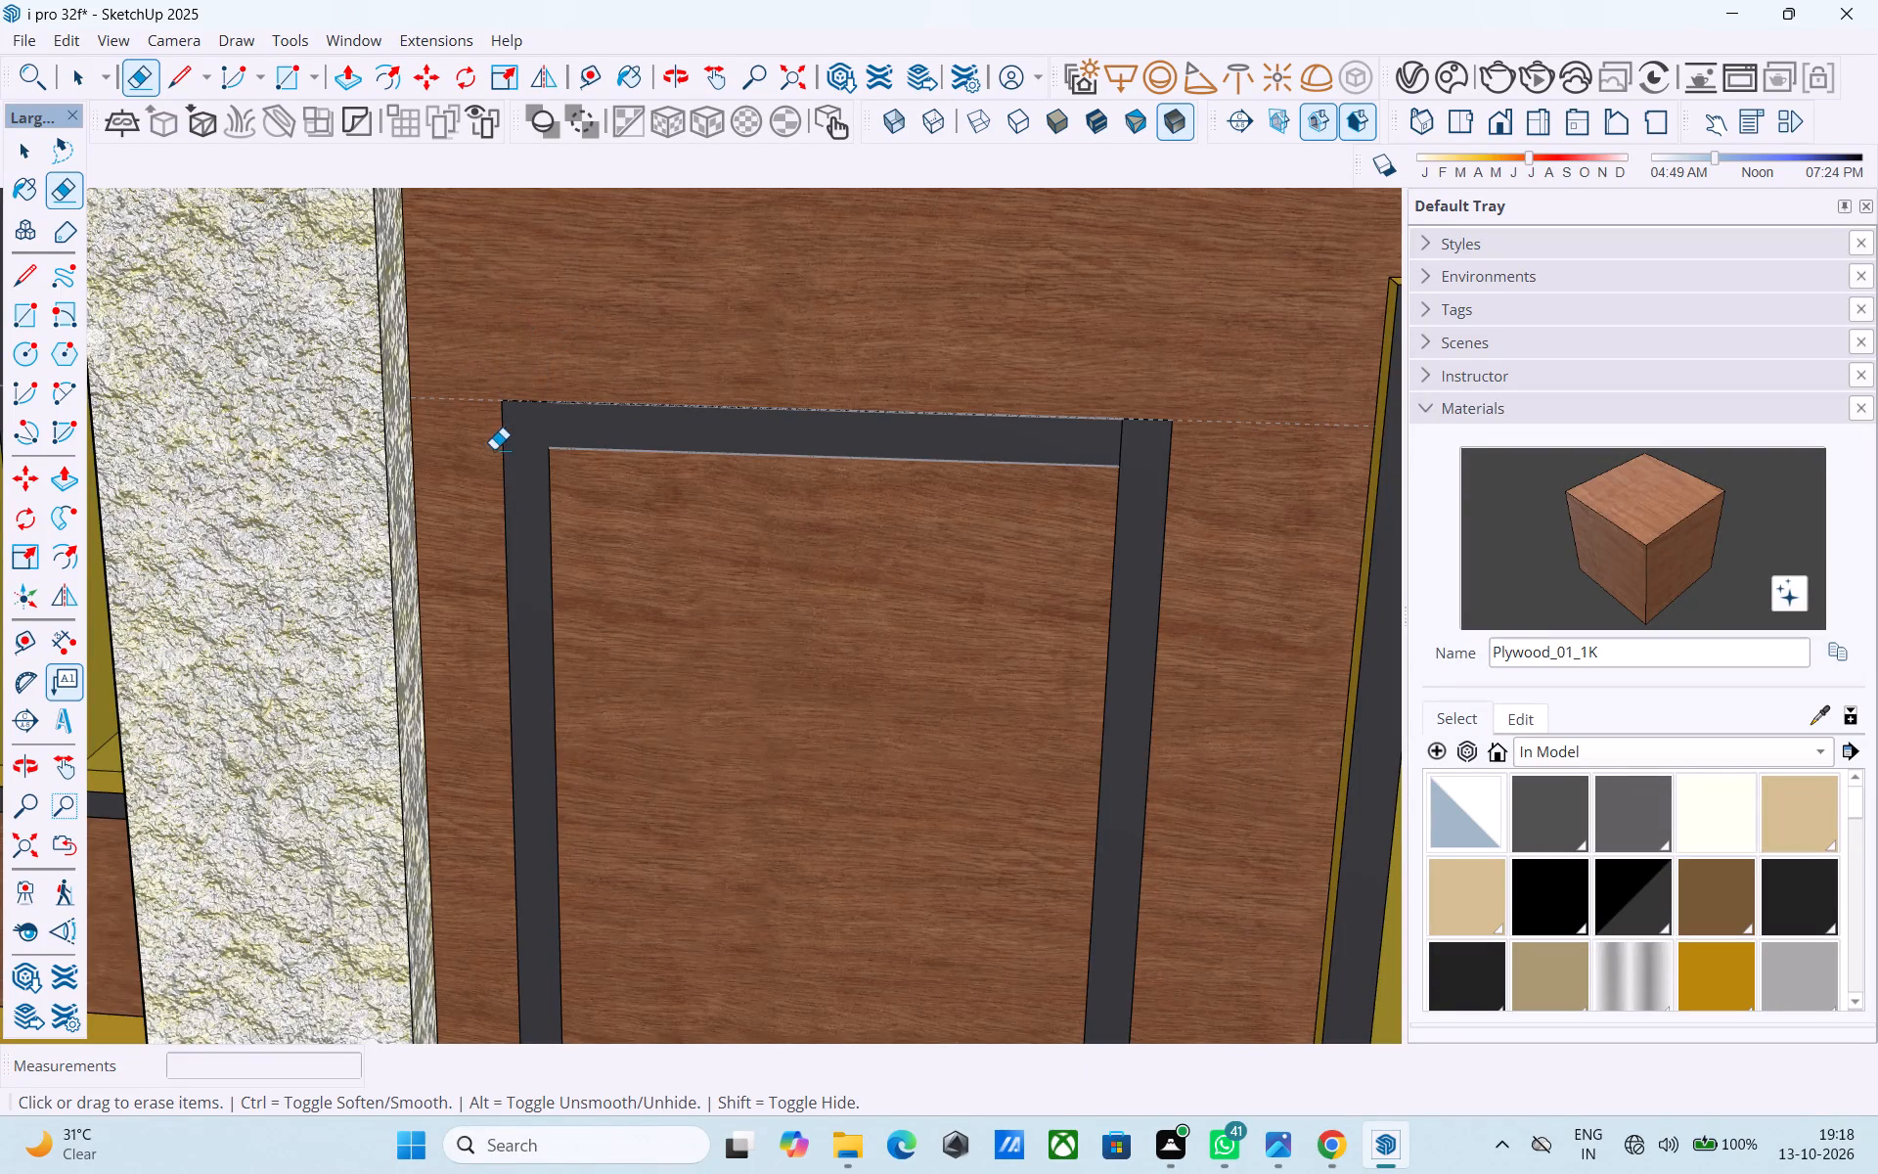
scroll(496, 449, "down", 9)
scroll(744, 465, "up", 1)
scroll(747, 470, "down", 11)
middle_click_drag(771, 574, 788, 469)
key("space")
scroll(836, 498, "down", 6)
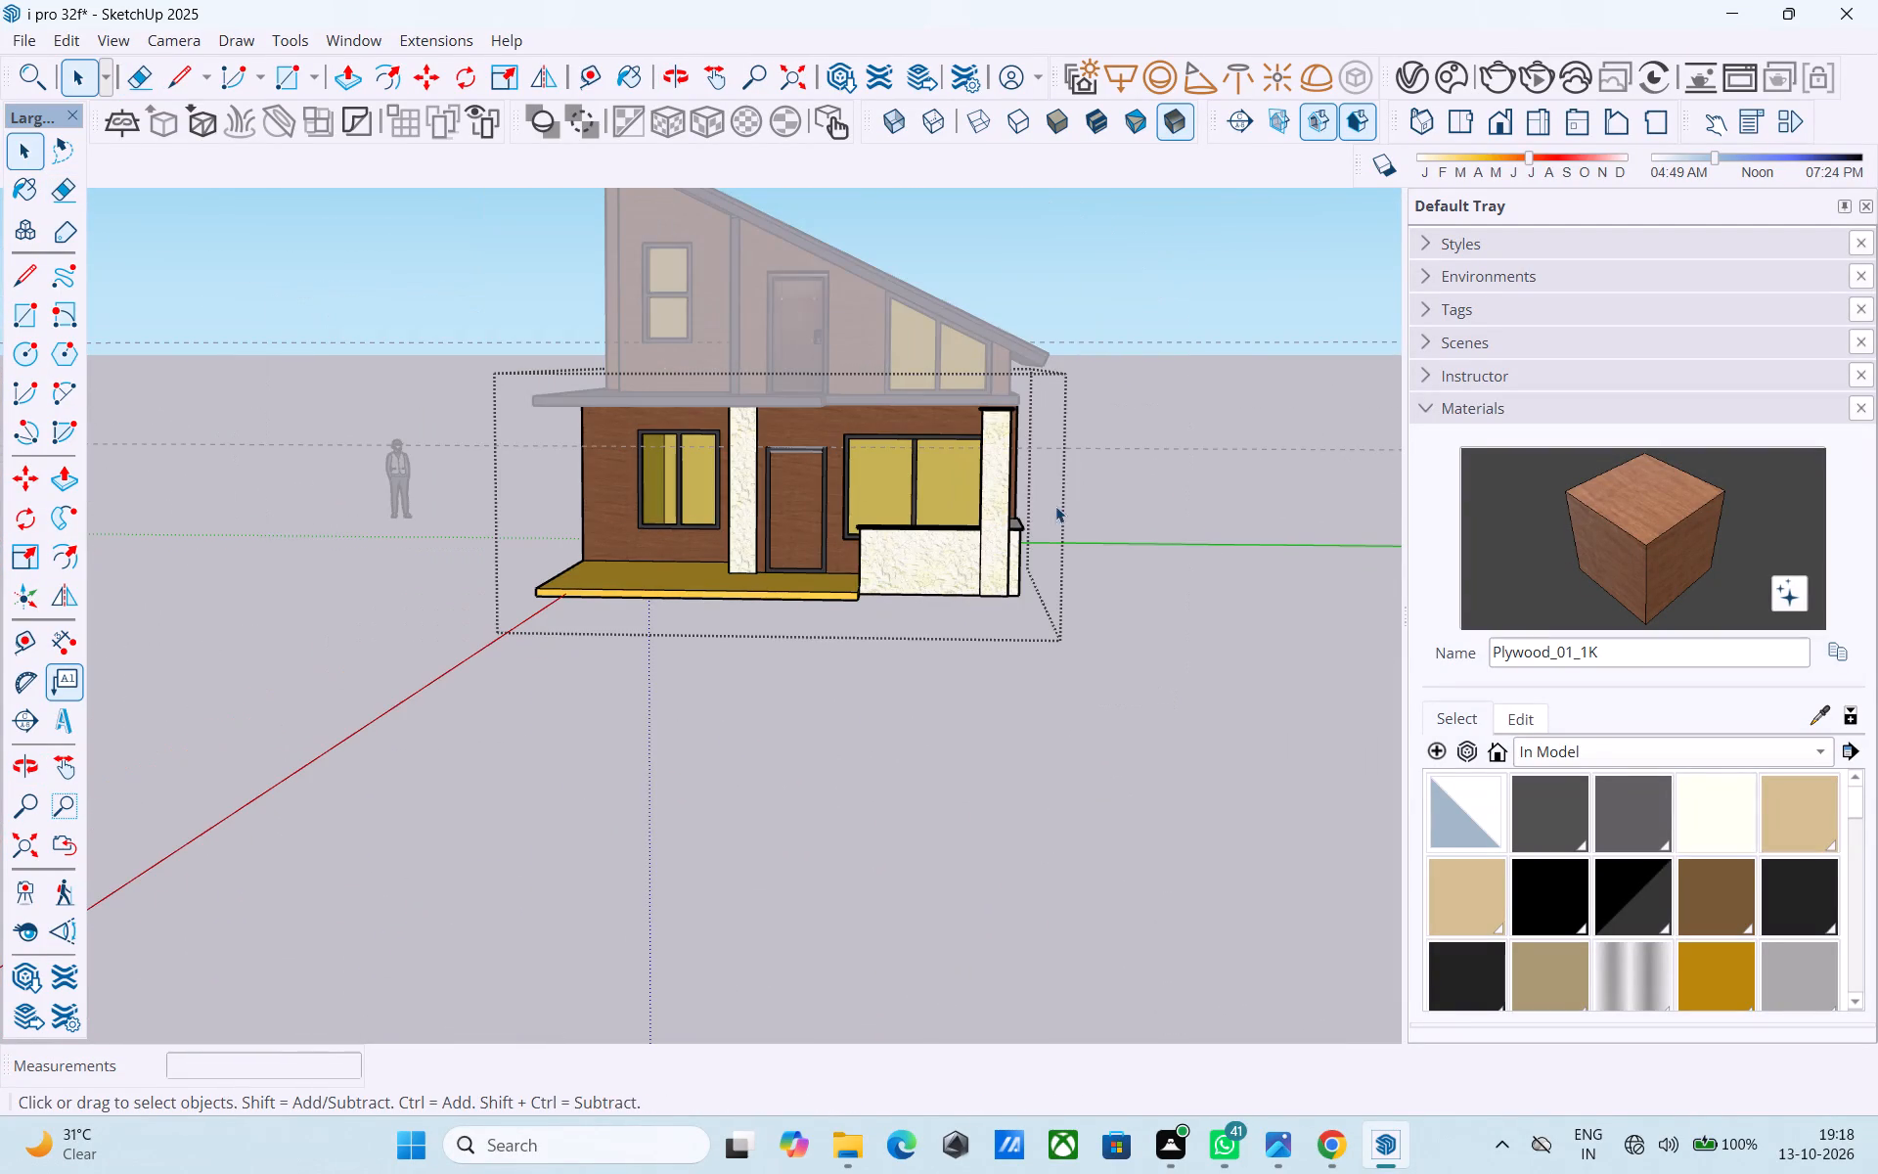
left_click(1074, 505)
Look over the house exterior and the materials used in the model.
middle_click_drag(655, 479, 836, 457)
scroll(855, 444, "up", 6)
scroll(874, 434, "down", 7)
middle_click_drag(868, 554, 870, 569)
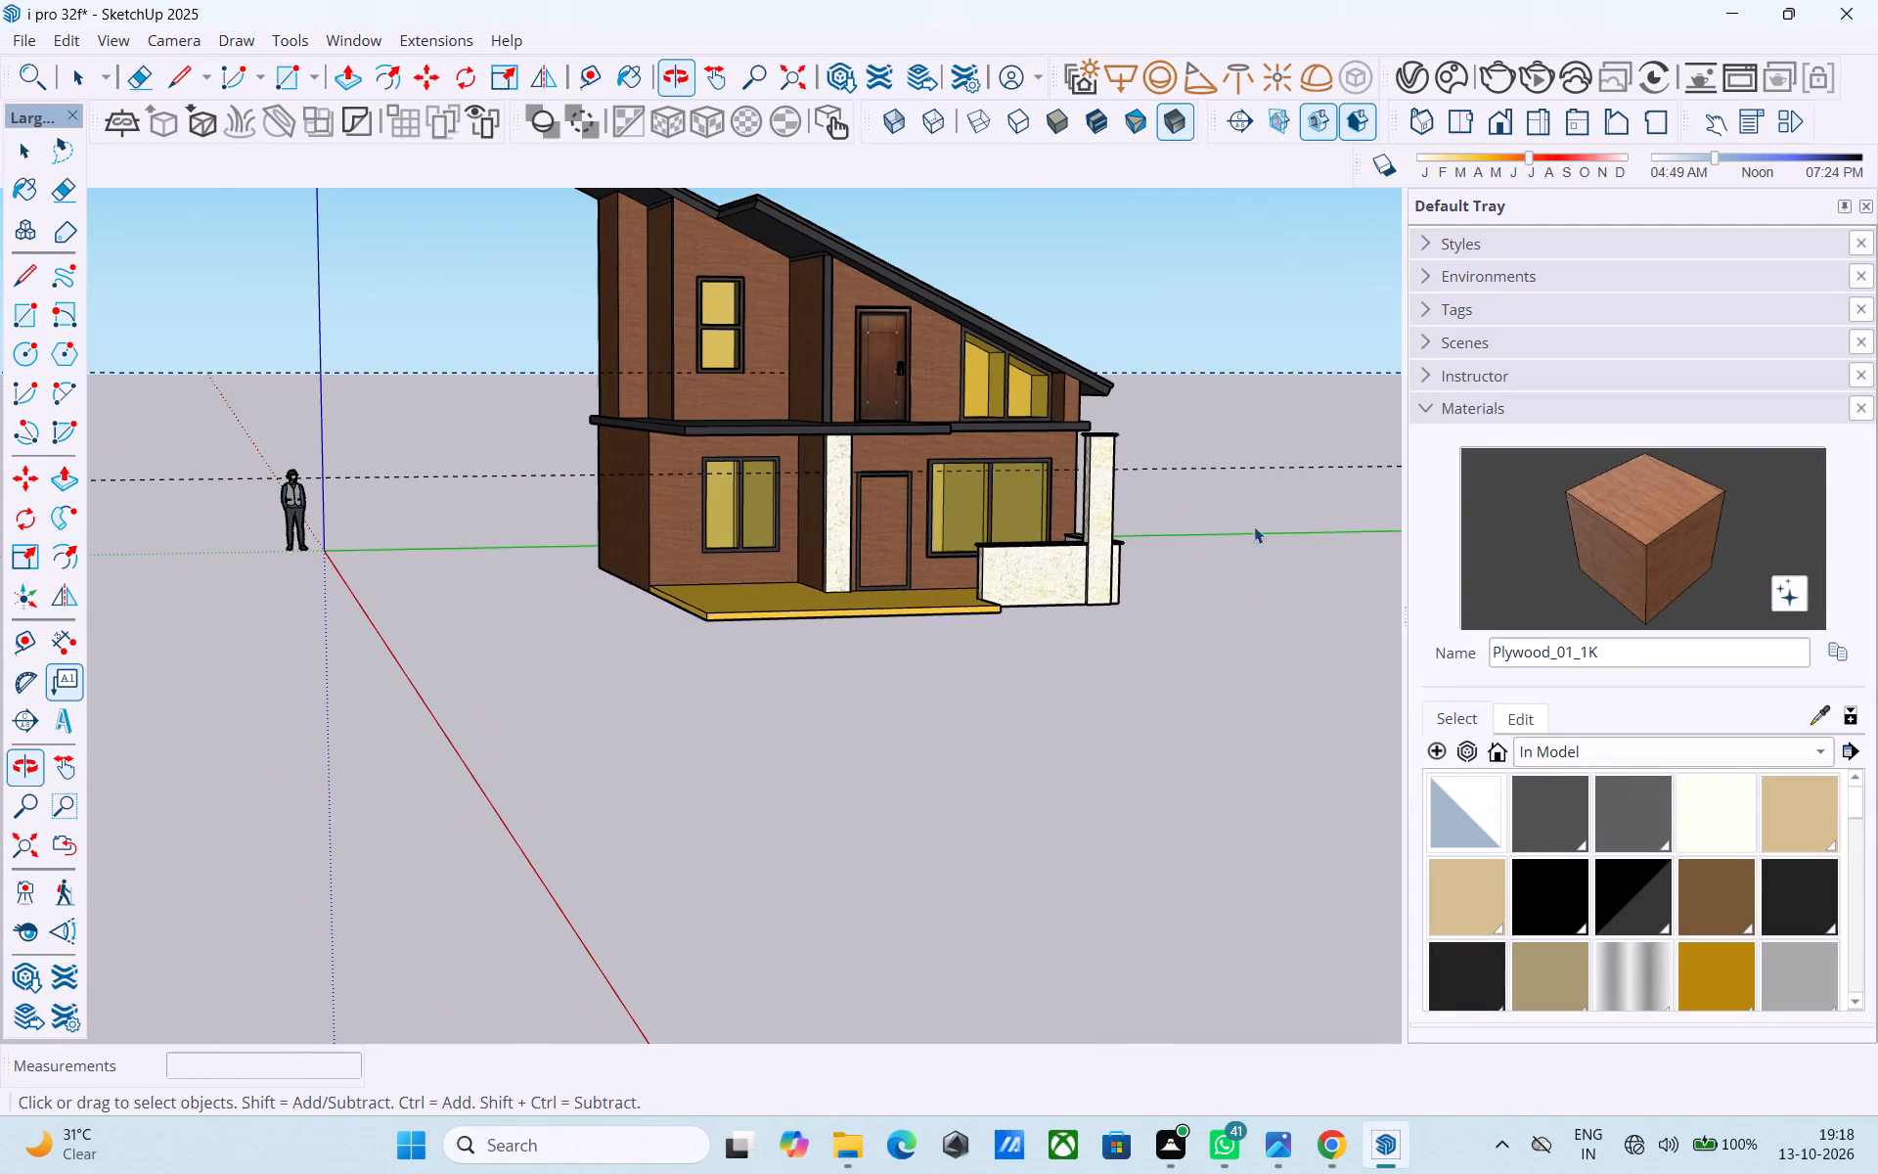
scroll(1550, 785, "down", 14)
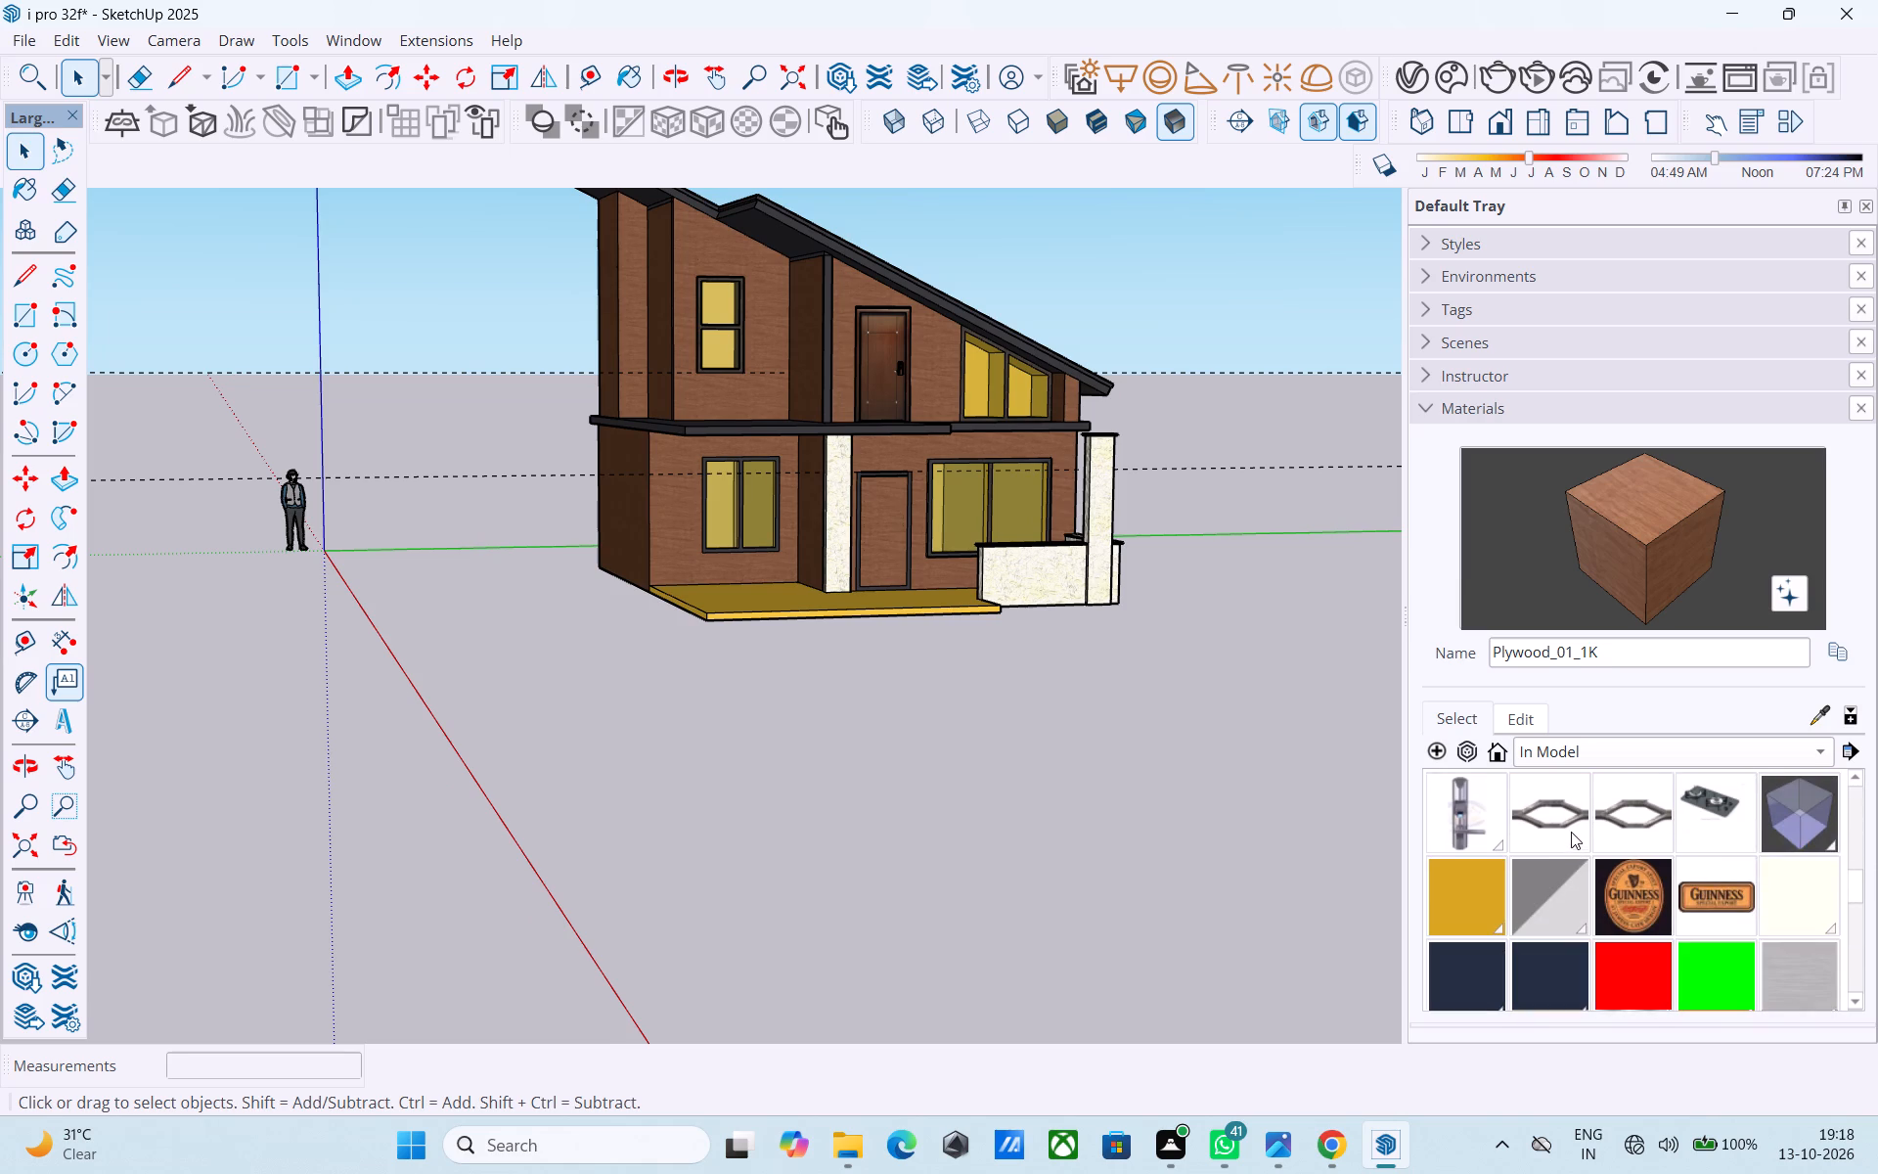
scroll(1571, 832, "up", 16)
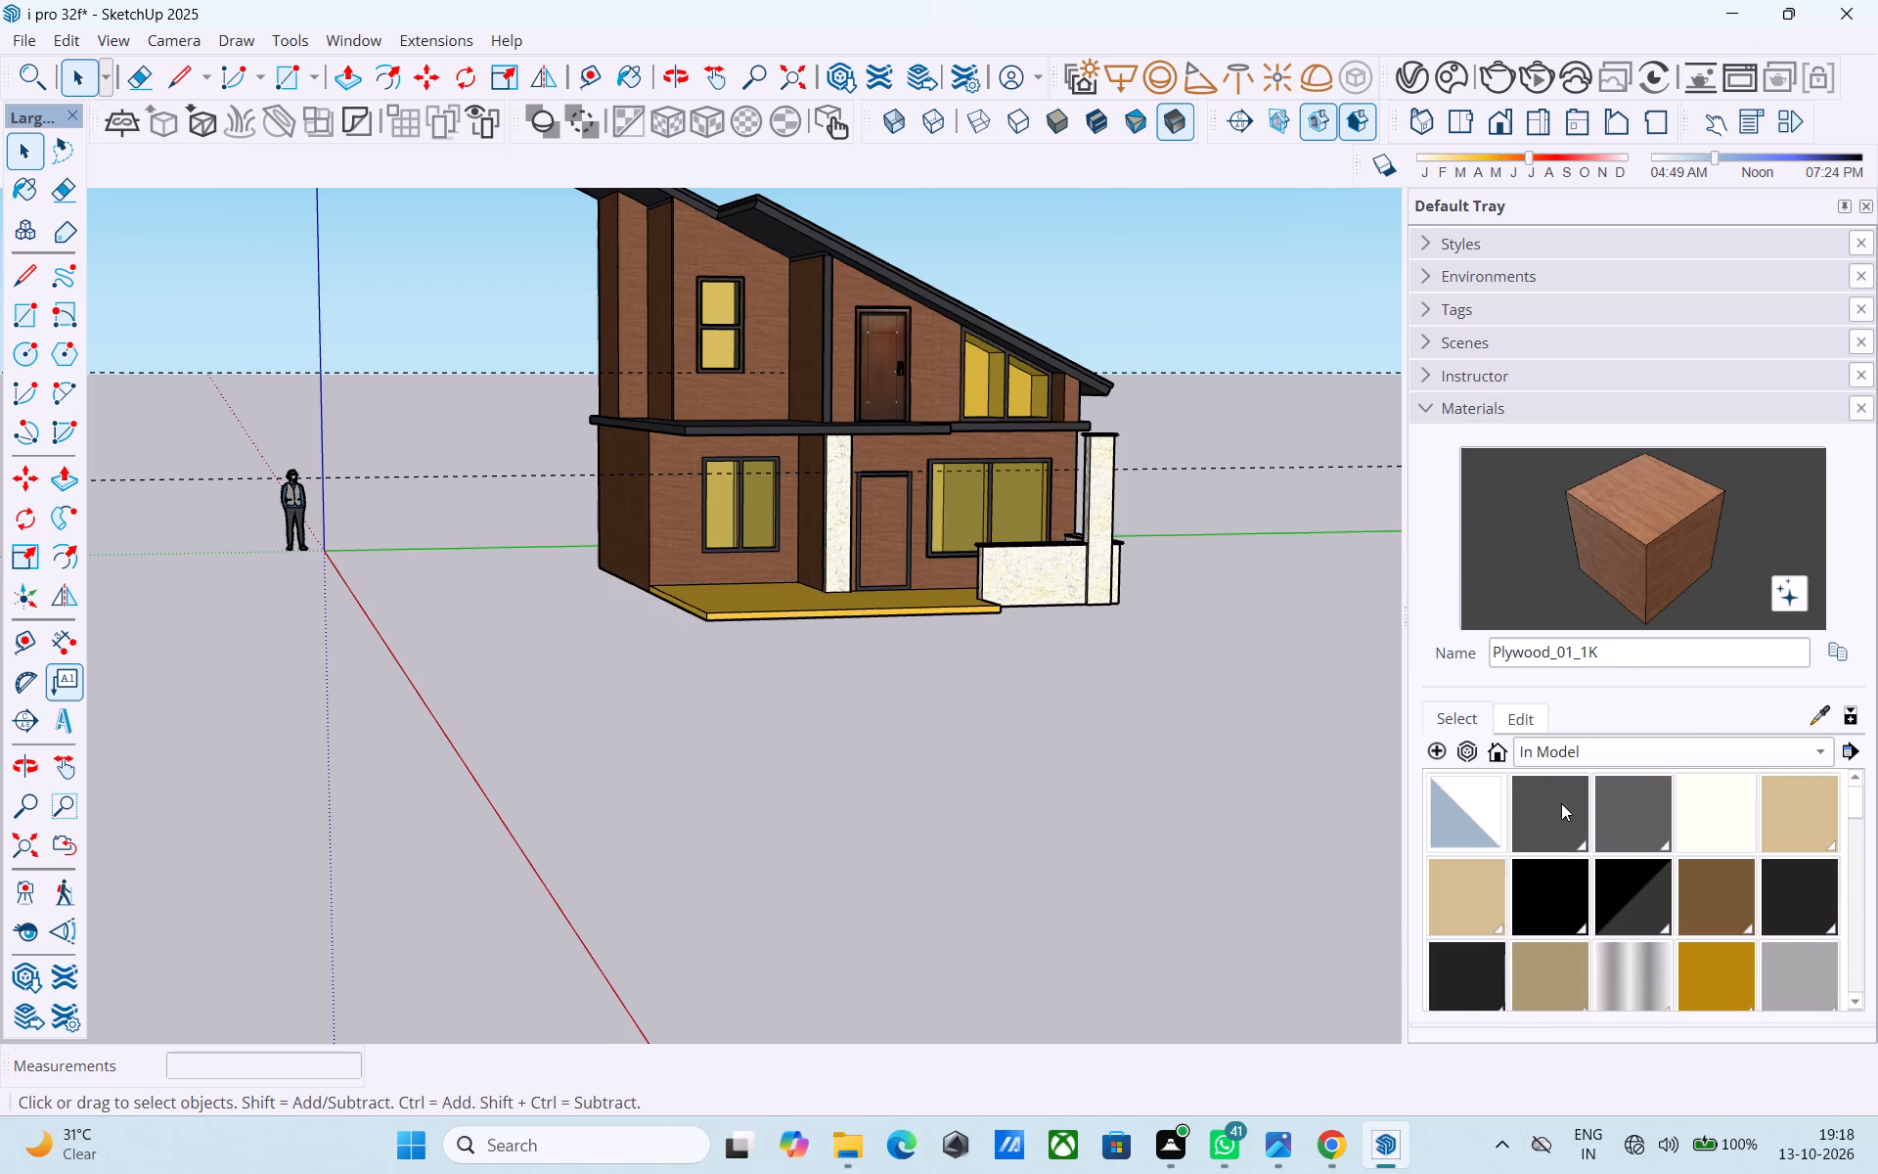
middle_click_drag(1223, 757, 1122, 767)
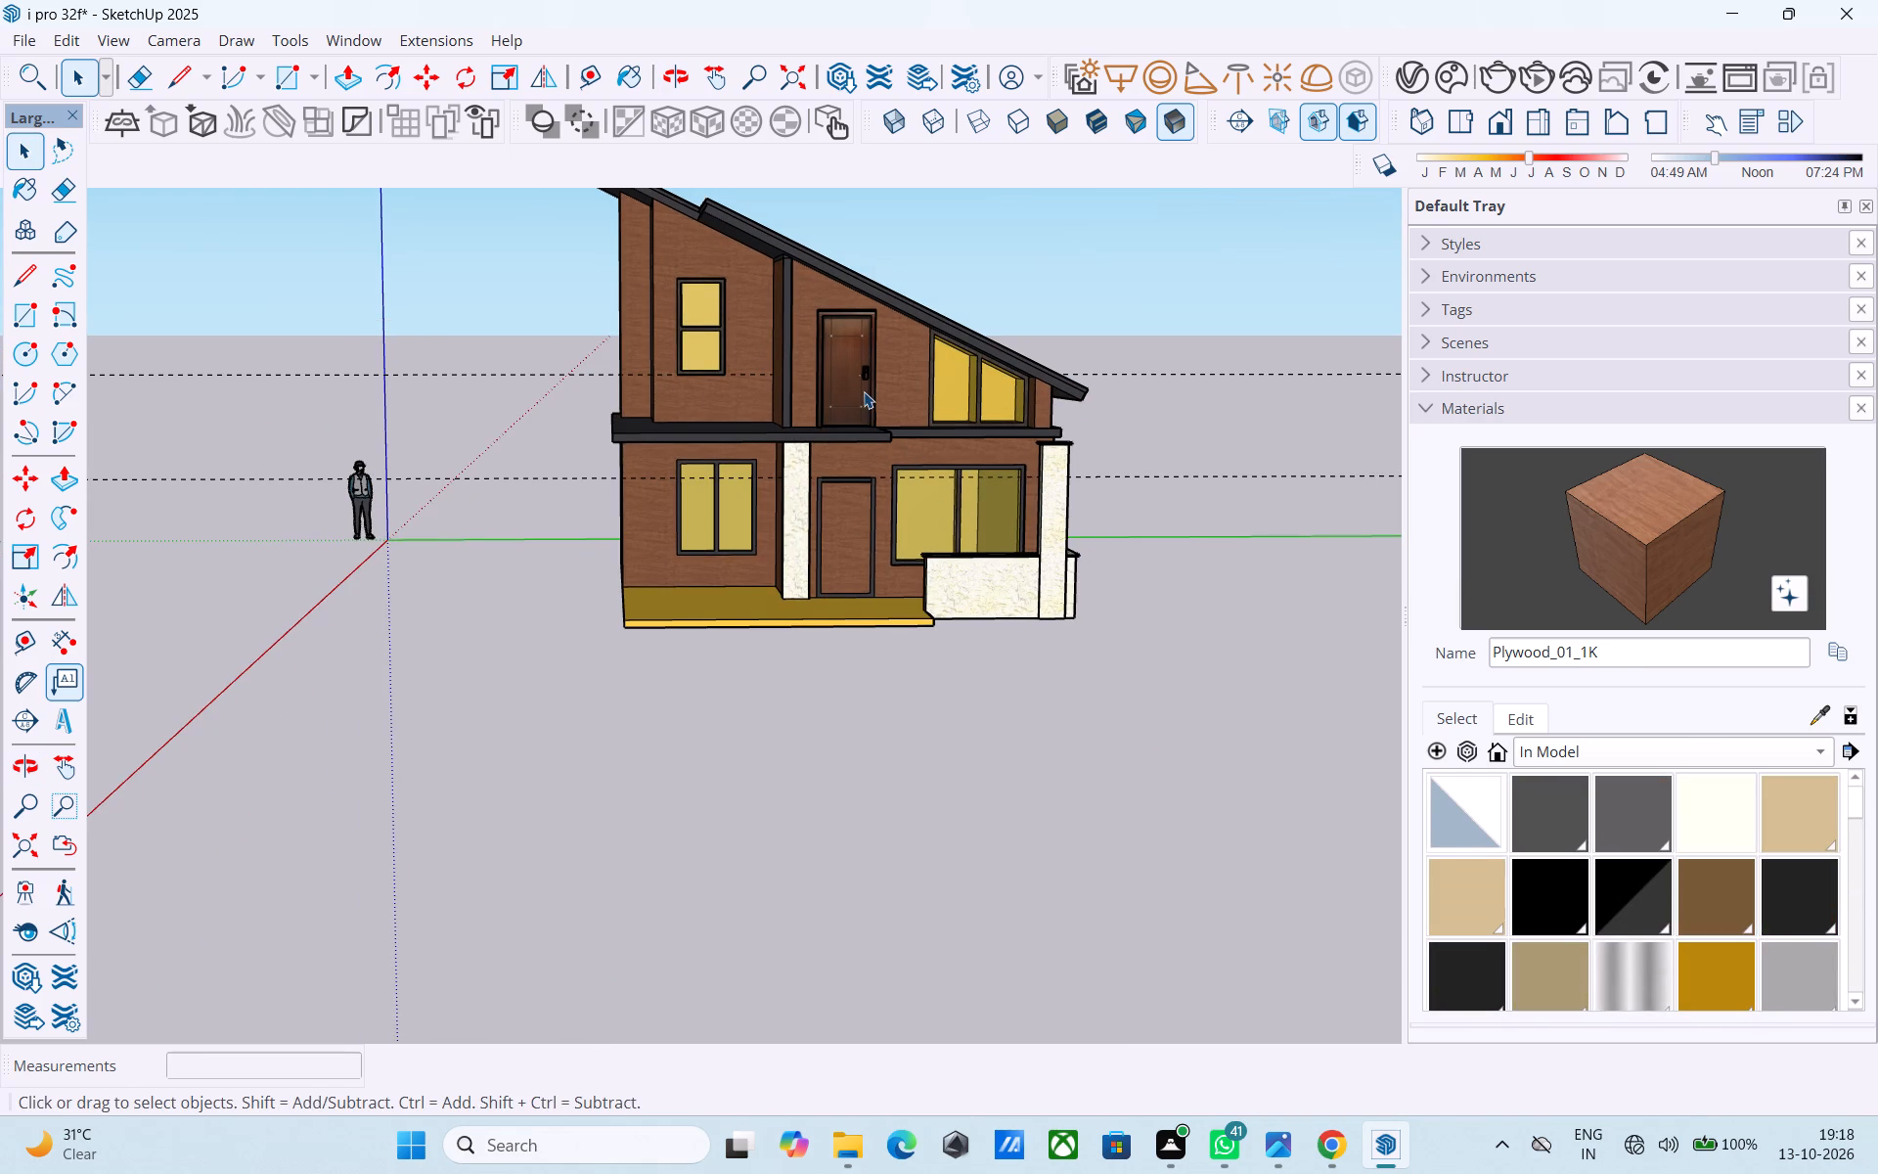
Copy the upper-floor door and paste it on the porch in front of the ground-floor door frame.
left_click(857, 392)
scroll(857, 392, "up", 6)
double_click(857, 392)
left_click(845, 366)
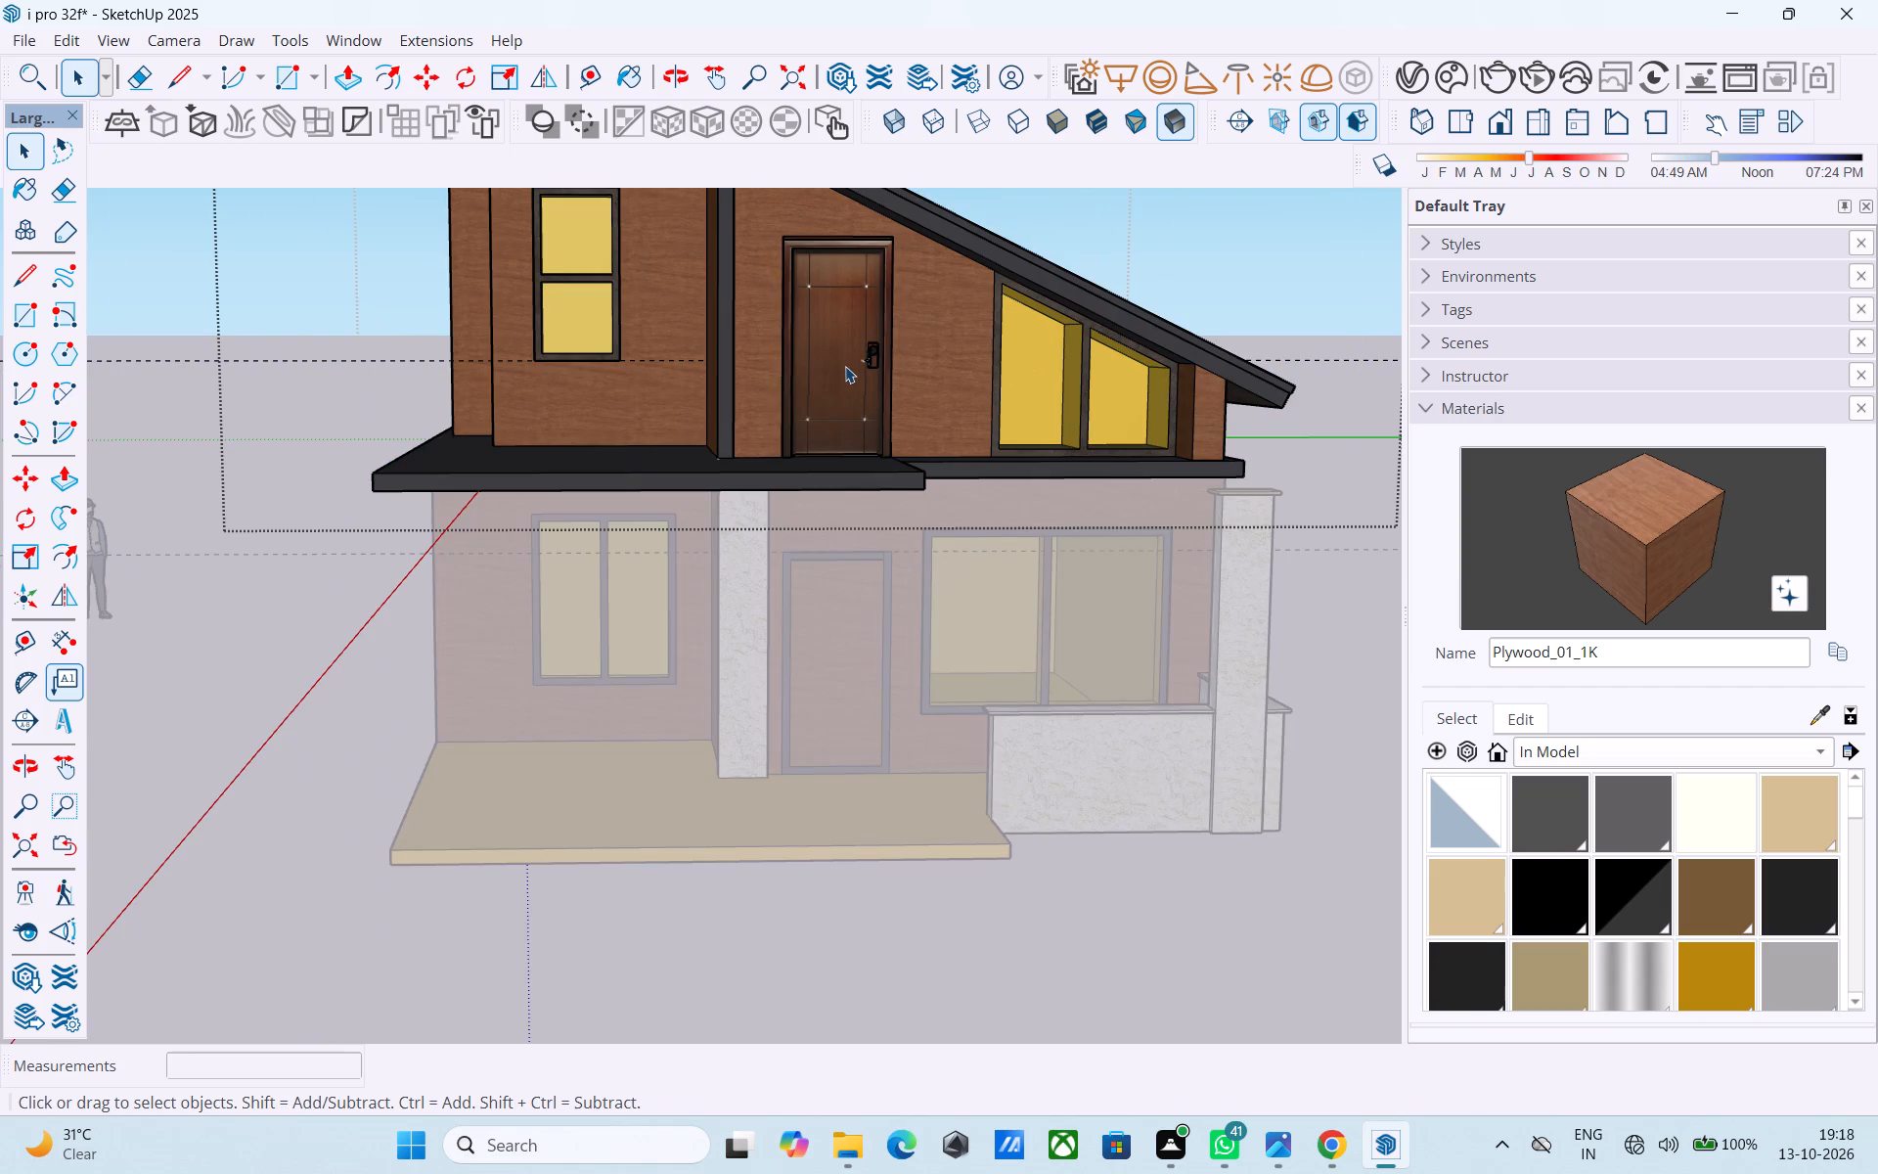
scroll(845, 366, "down", 10)
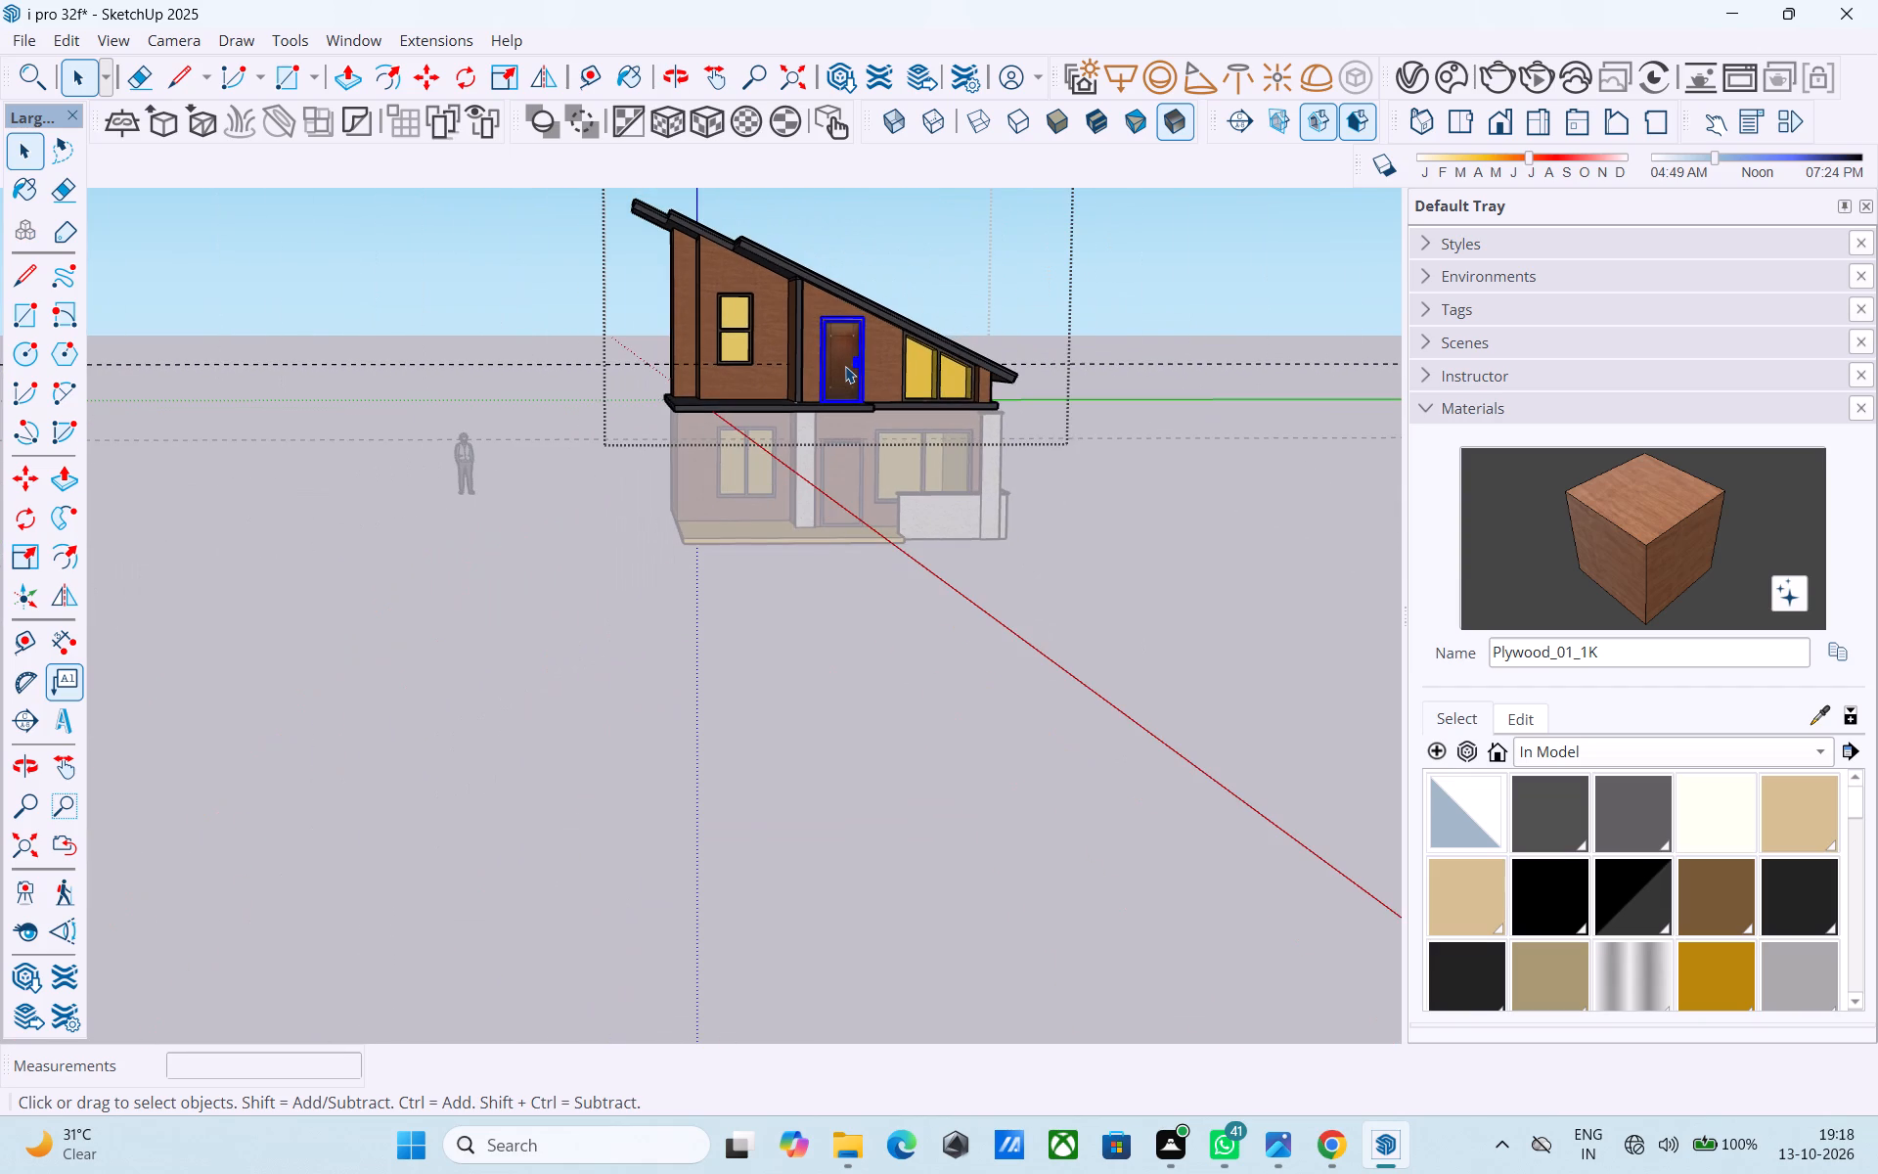
left_click(859, 359)
key("ctrl+c")
left_click(851, 494)
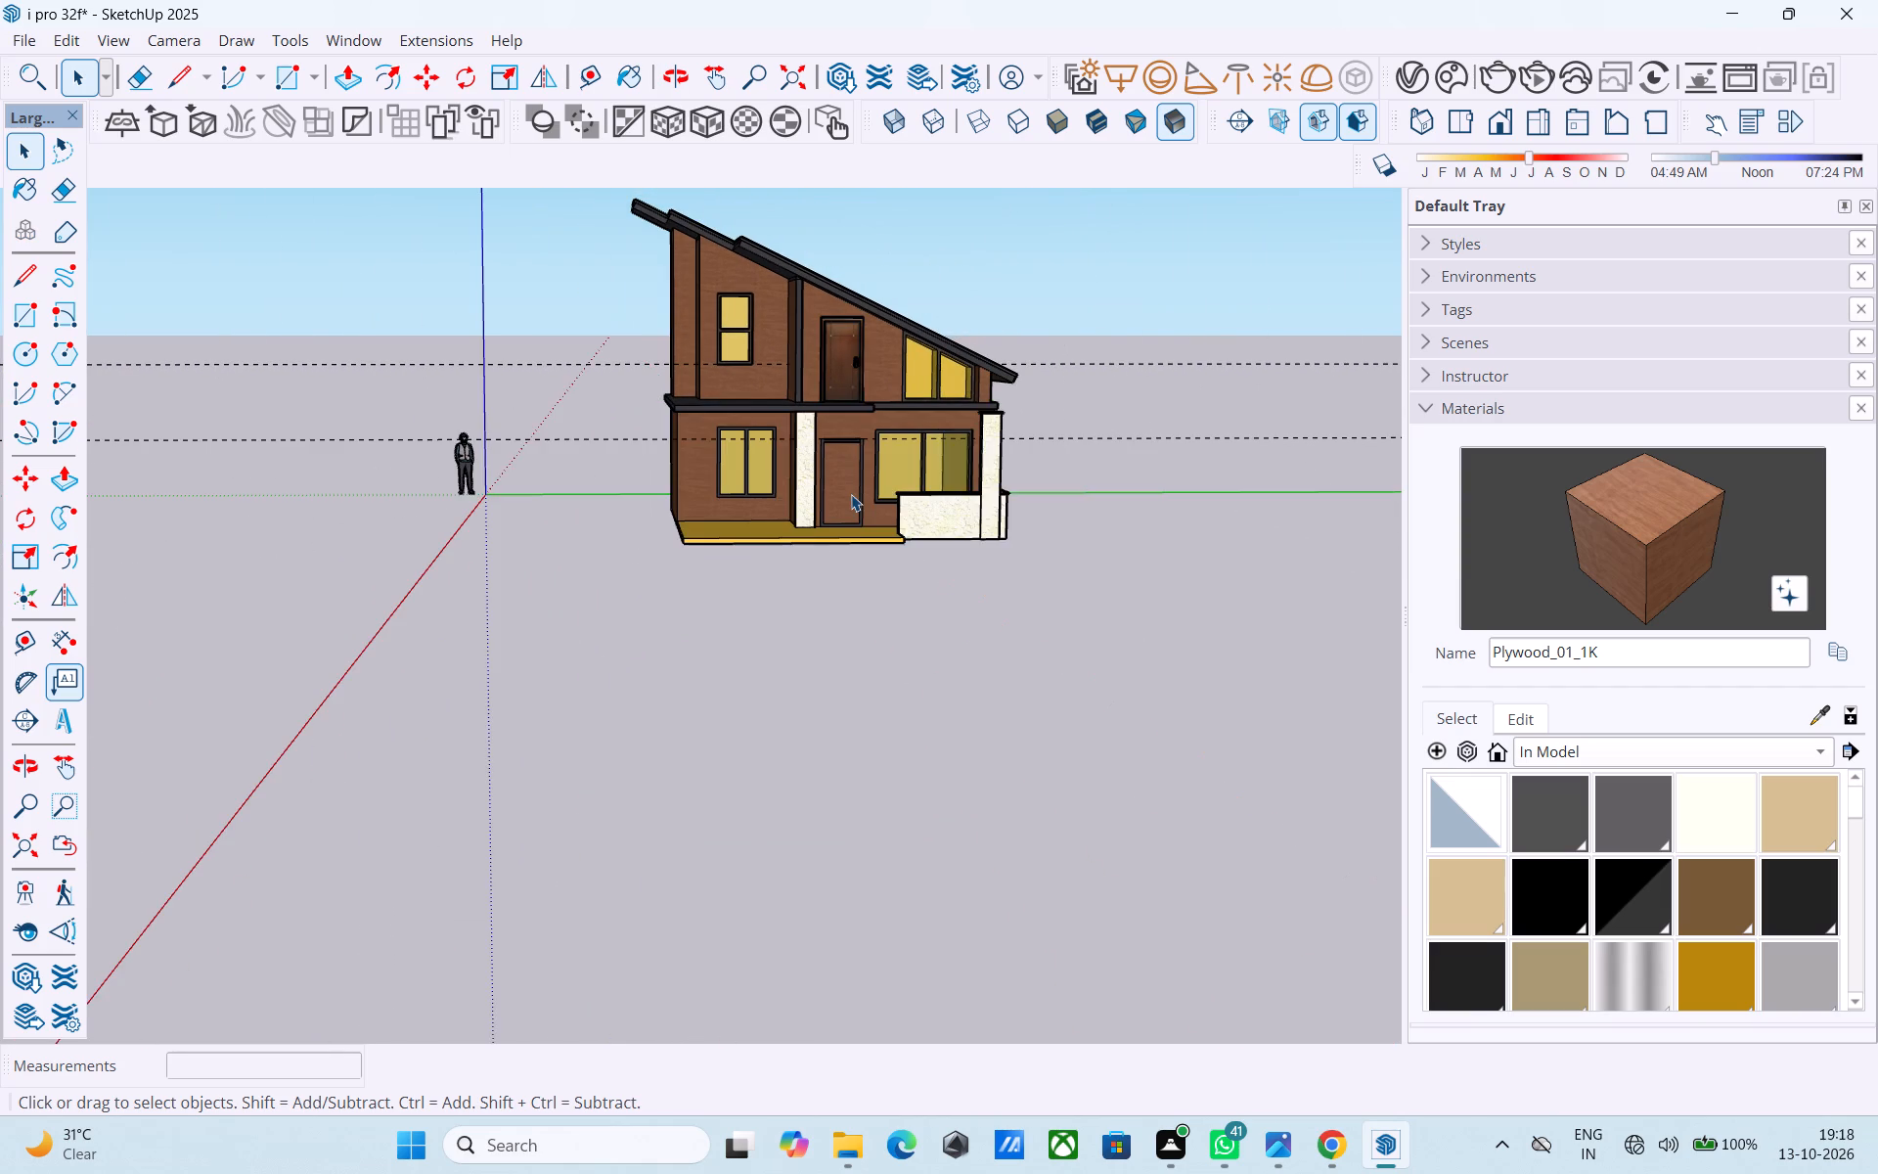
scroll(851, 494, "up", 1)
key("ctrl+v")
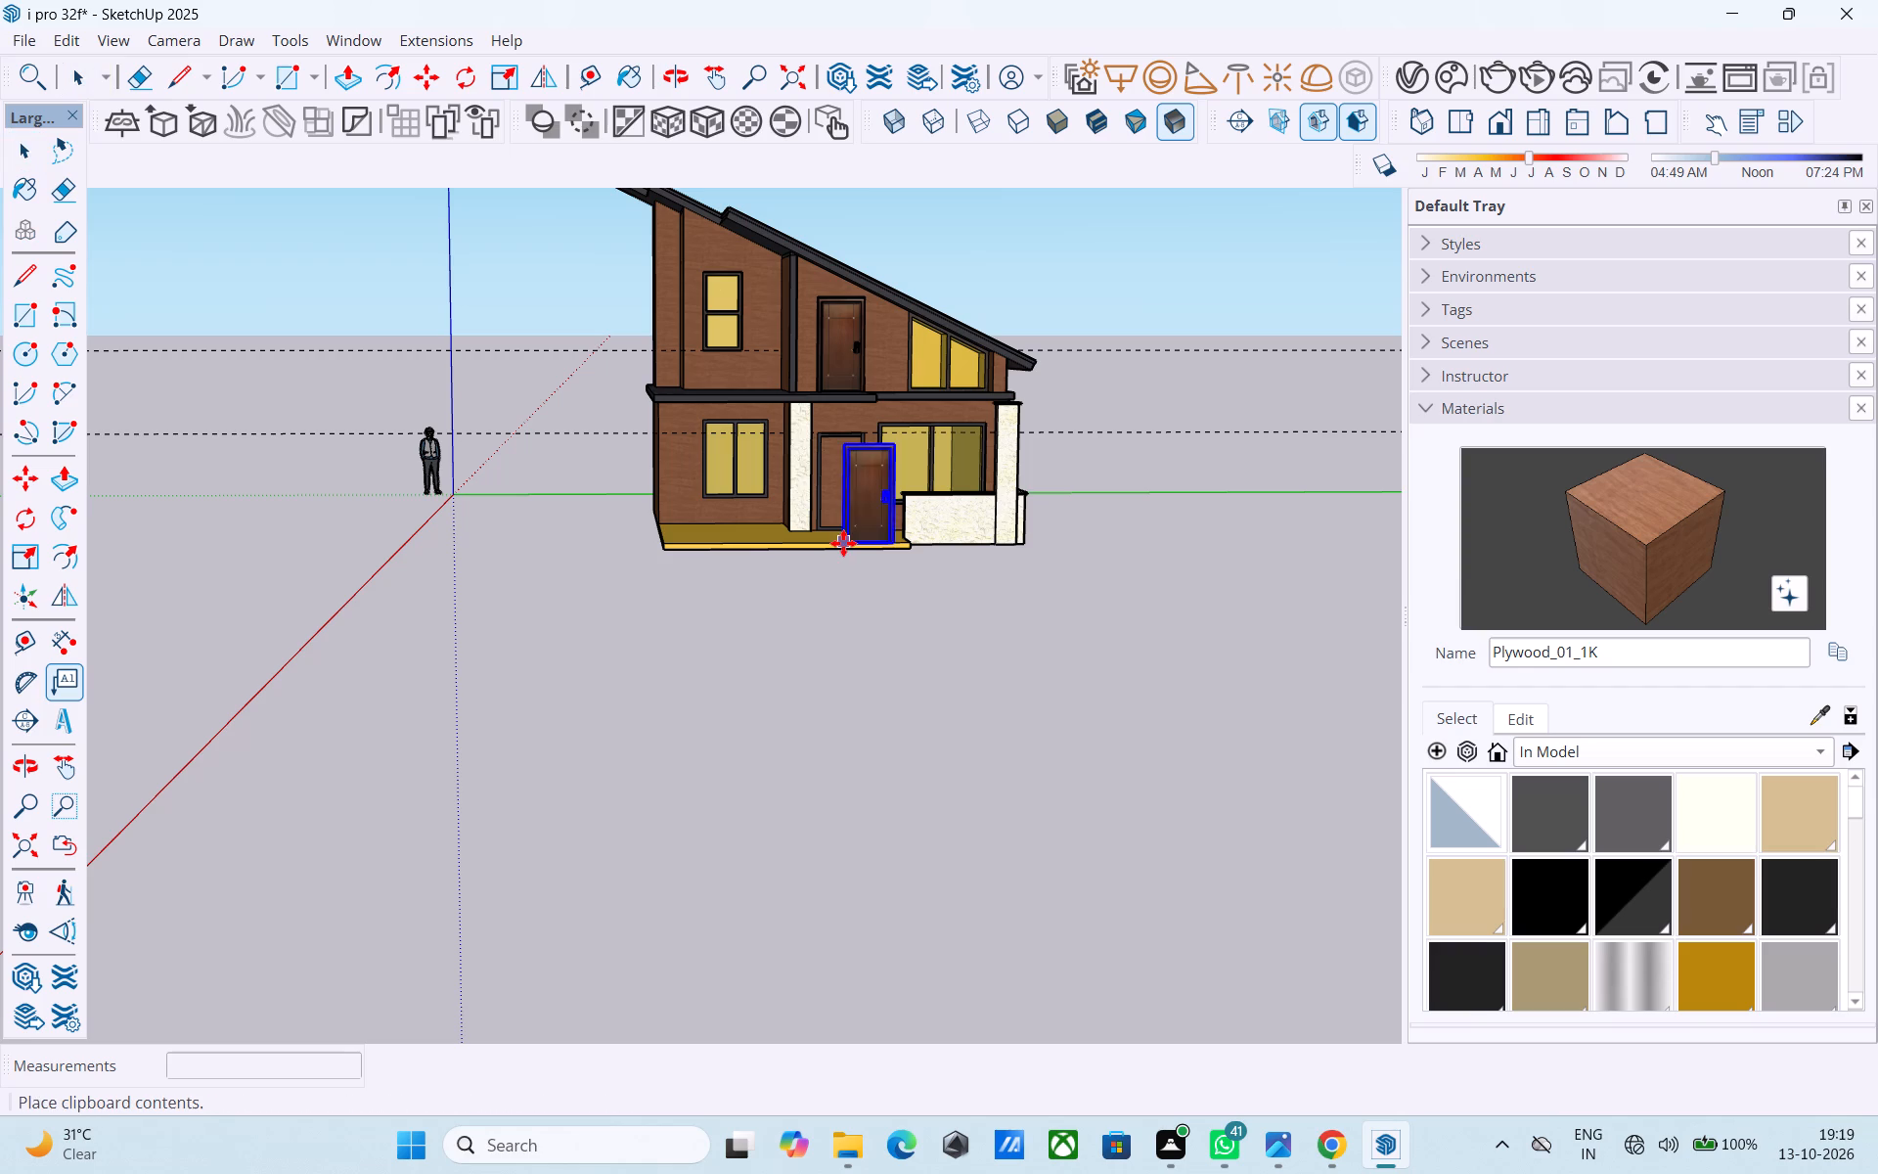
scroll(831, 526, "up", 11)
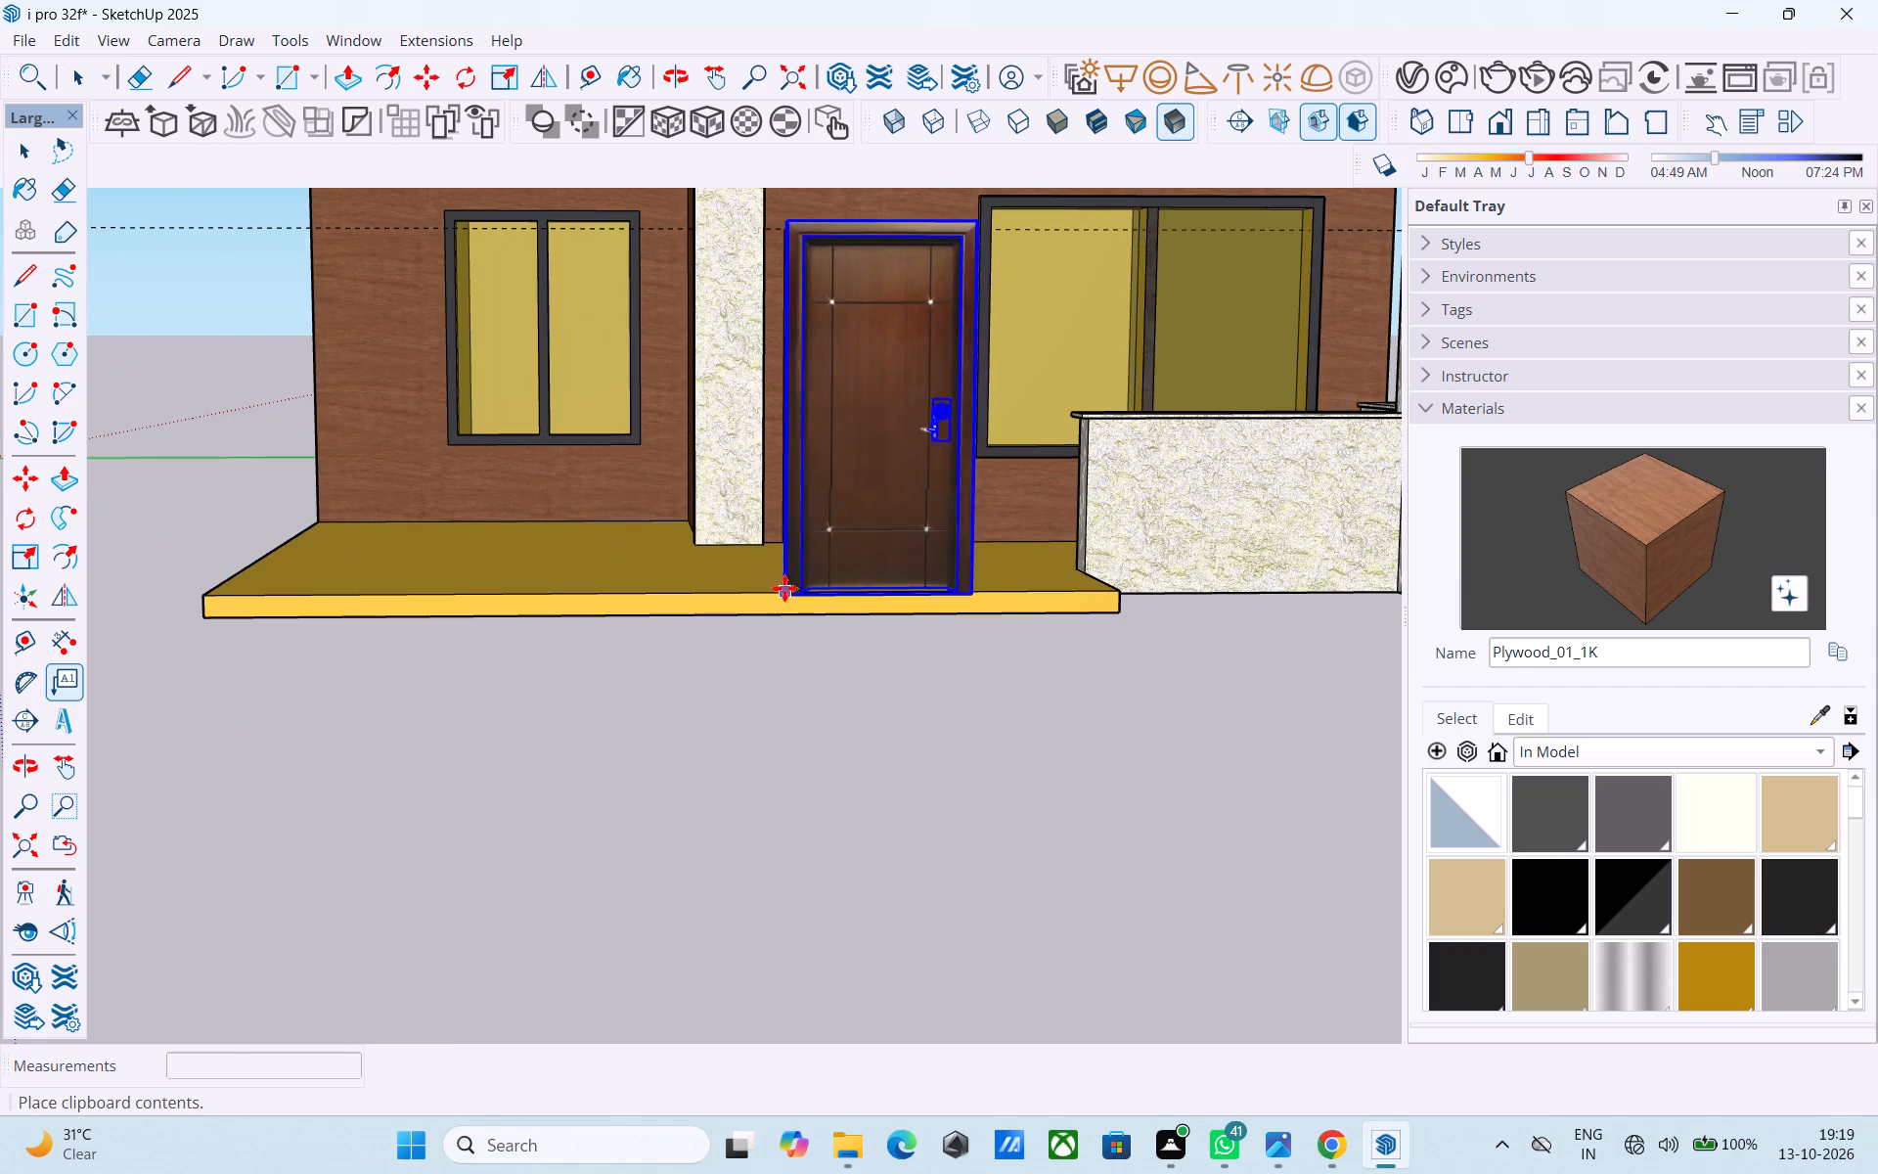
left_click(784, 572)
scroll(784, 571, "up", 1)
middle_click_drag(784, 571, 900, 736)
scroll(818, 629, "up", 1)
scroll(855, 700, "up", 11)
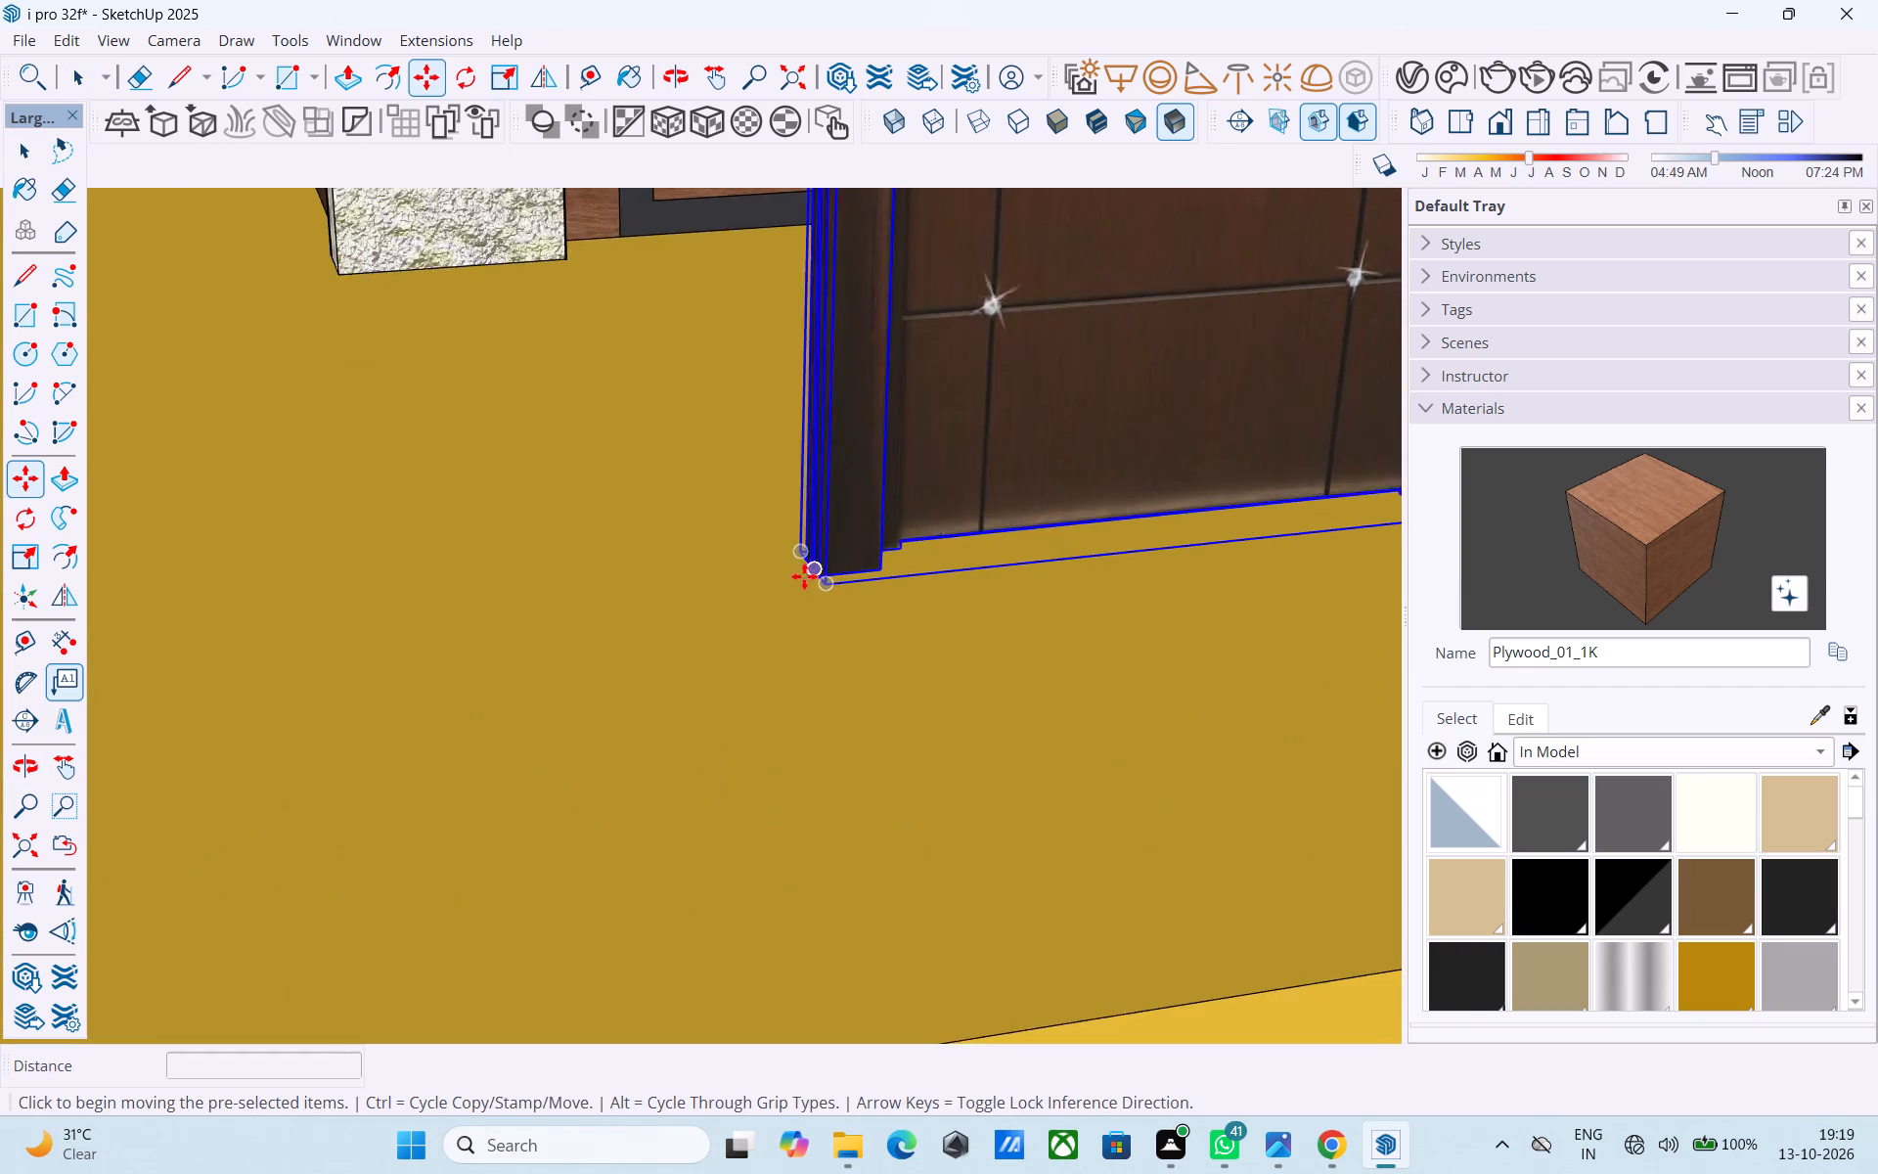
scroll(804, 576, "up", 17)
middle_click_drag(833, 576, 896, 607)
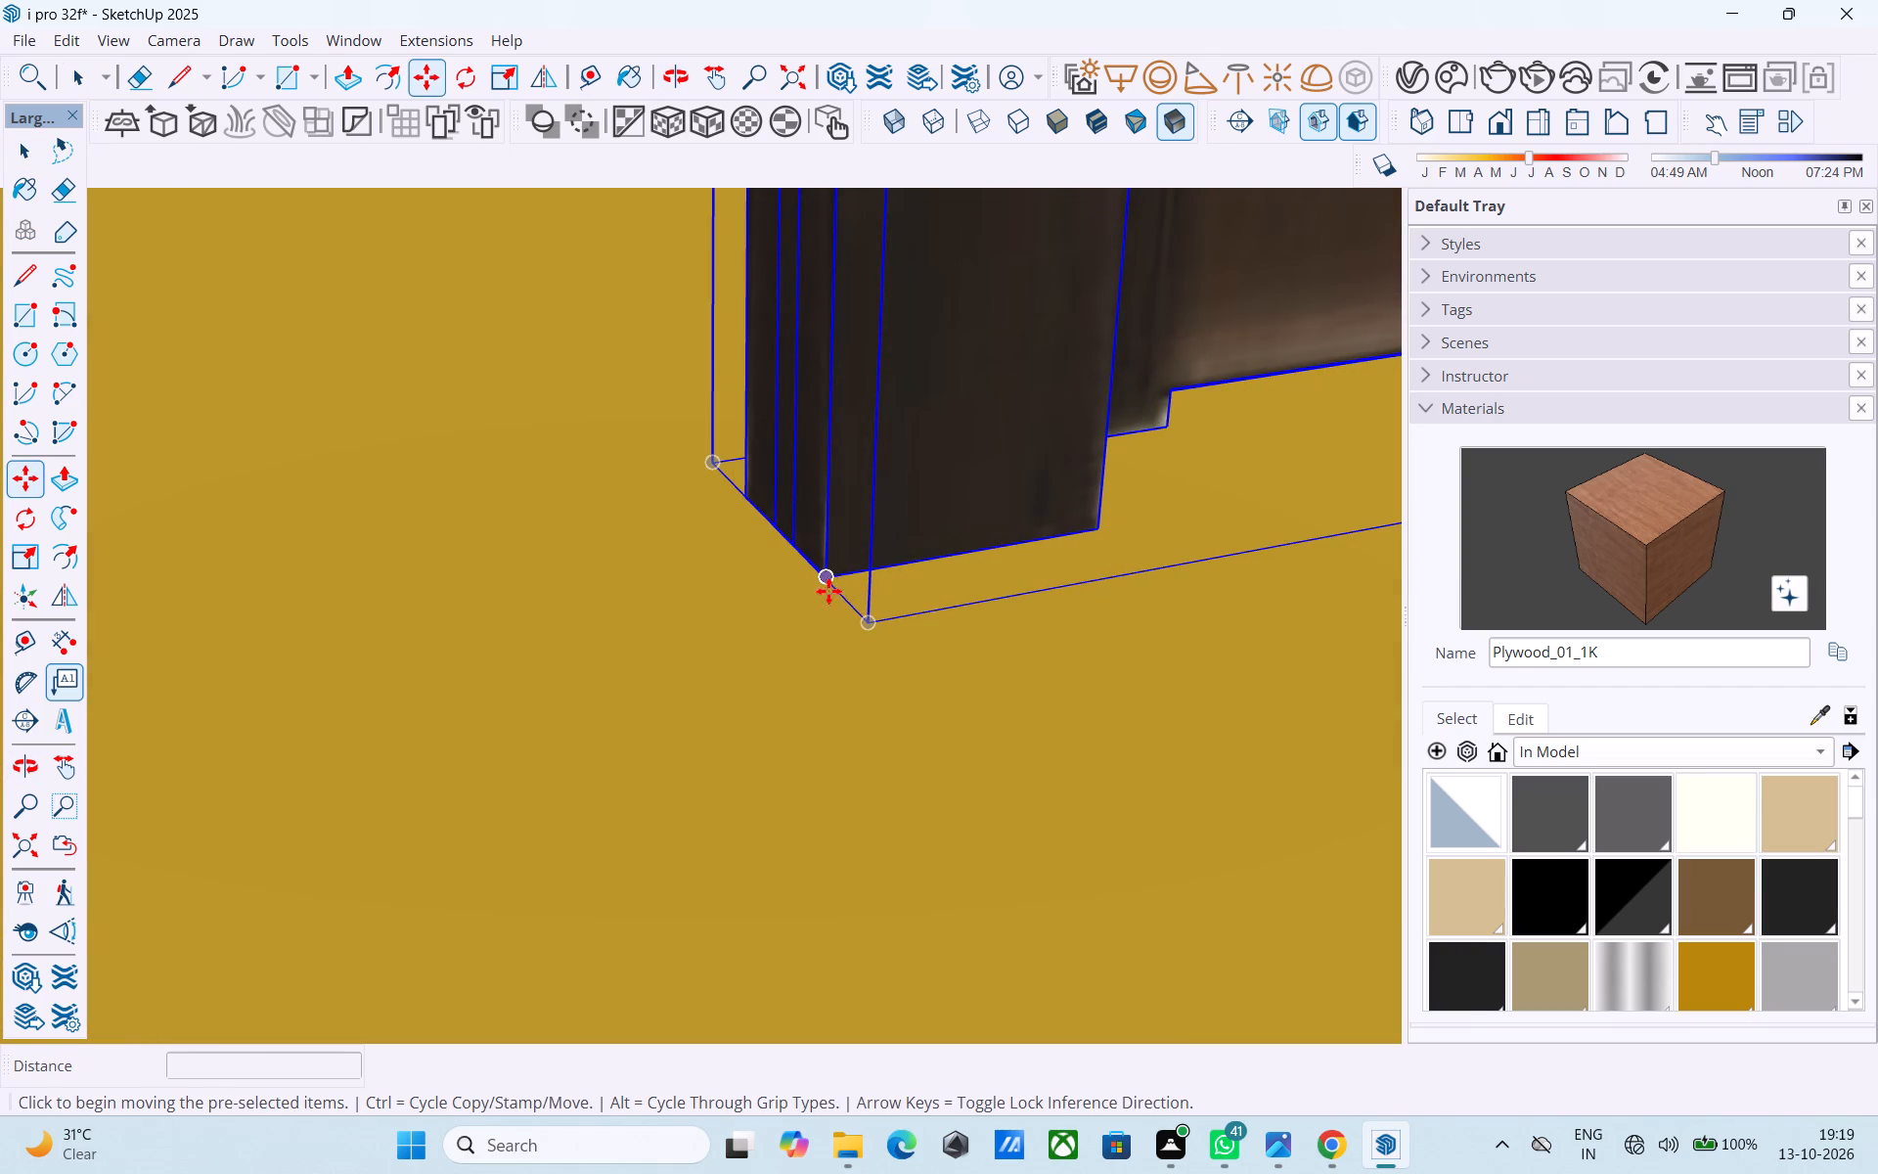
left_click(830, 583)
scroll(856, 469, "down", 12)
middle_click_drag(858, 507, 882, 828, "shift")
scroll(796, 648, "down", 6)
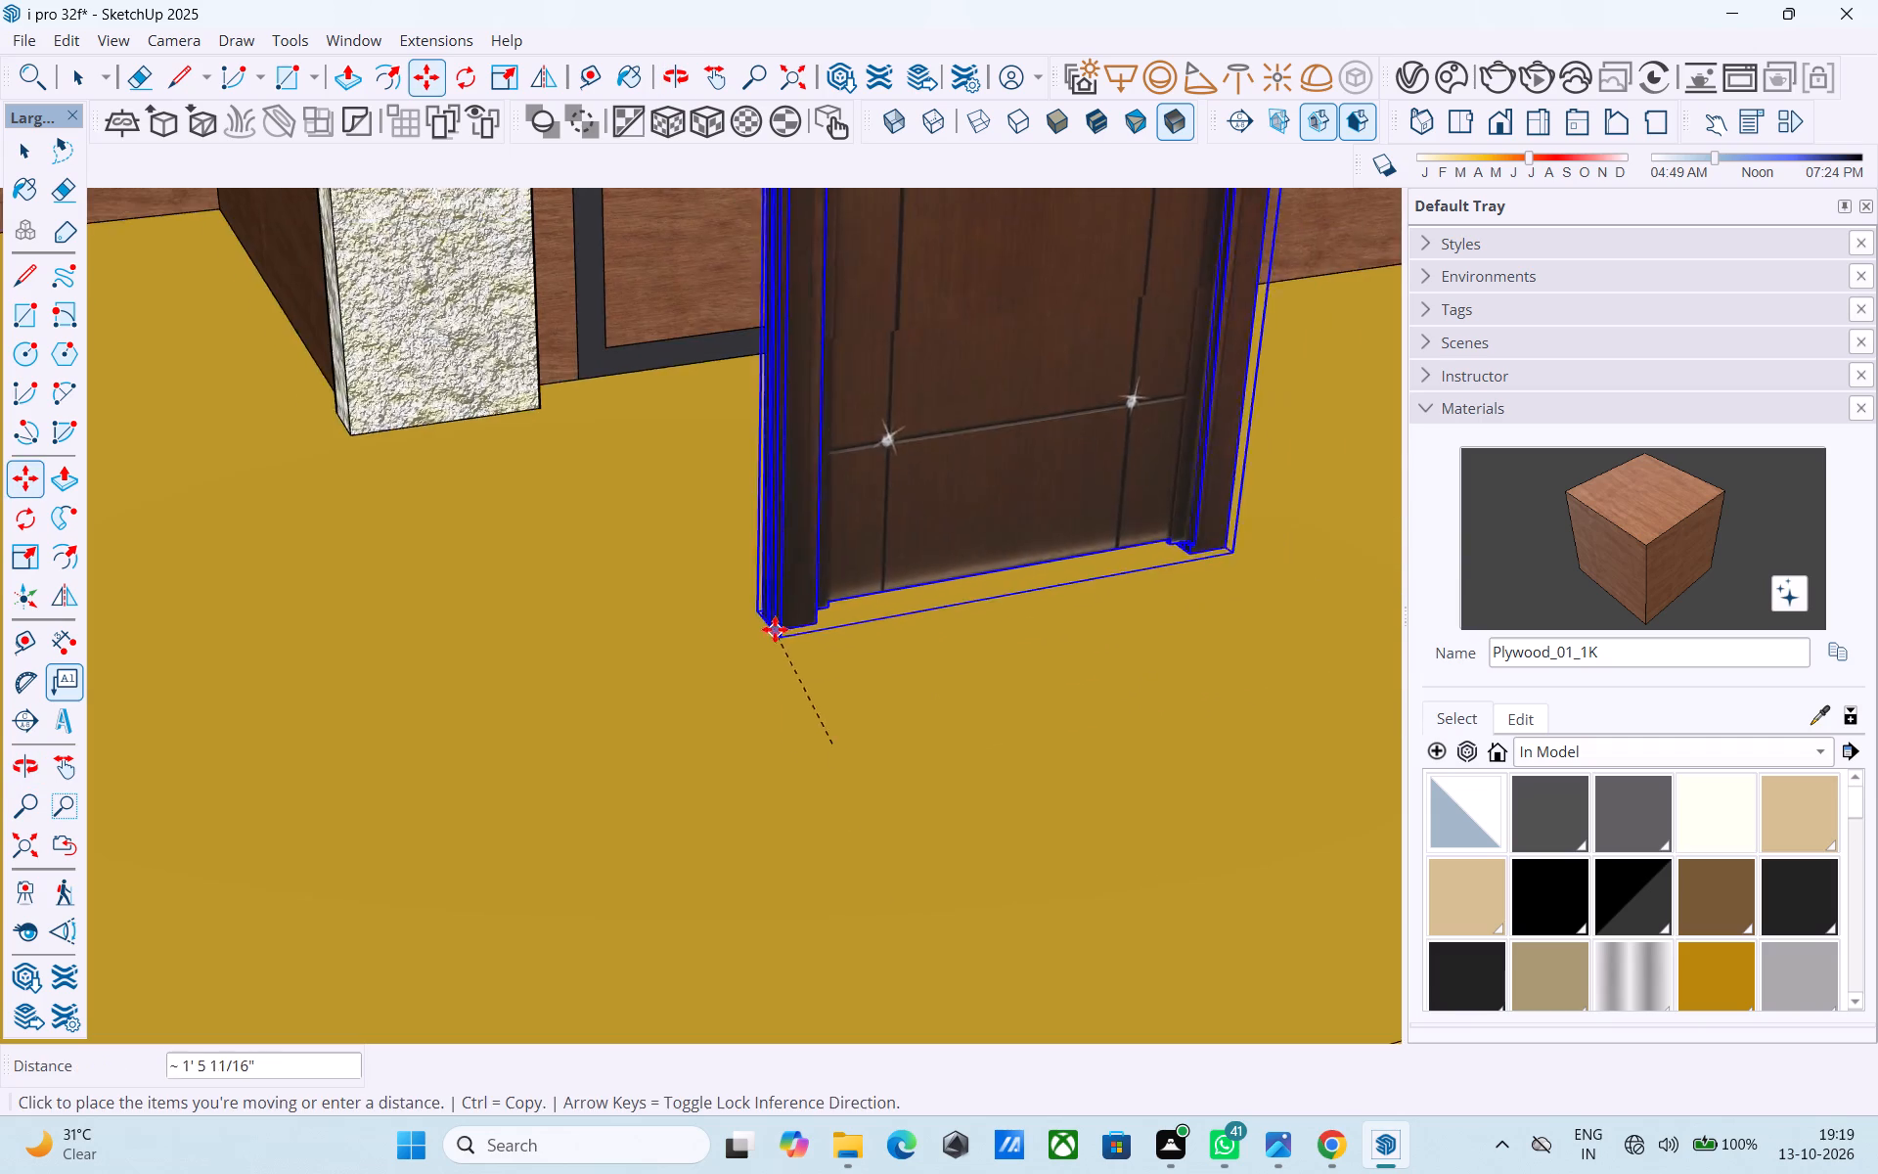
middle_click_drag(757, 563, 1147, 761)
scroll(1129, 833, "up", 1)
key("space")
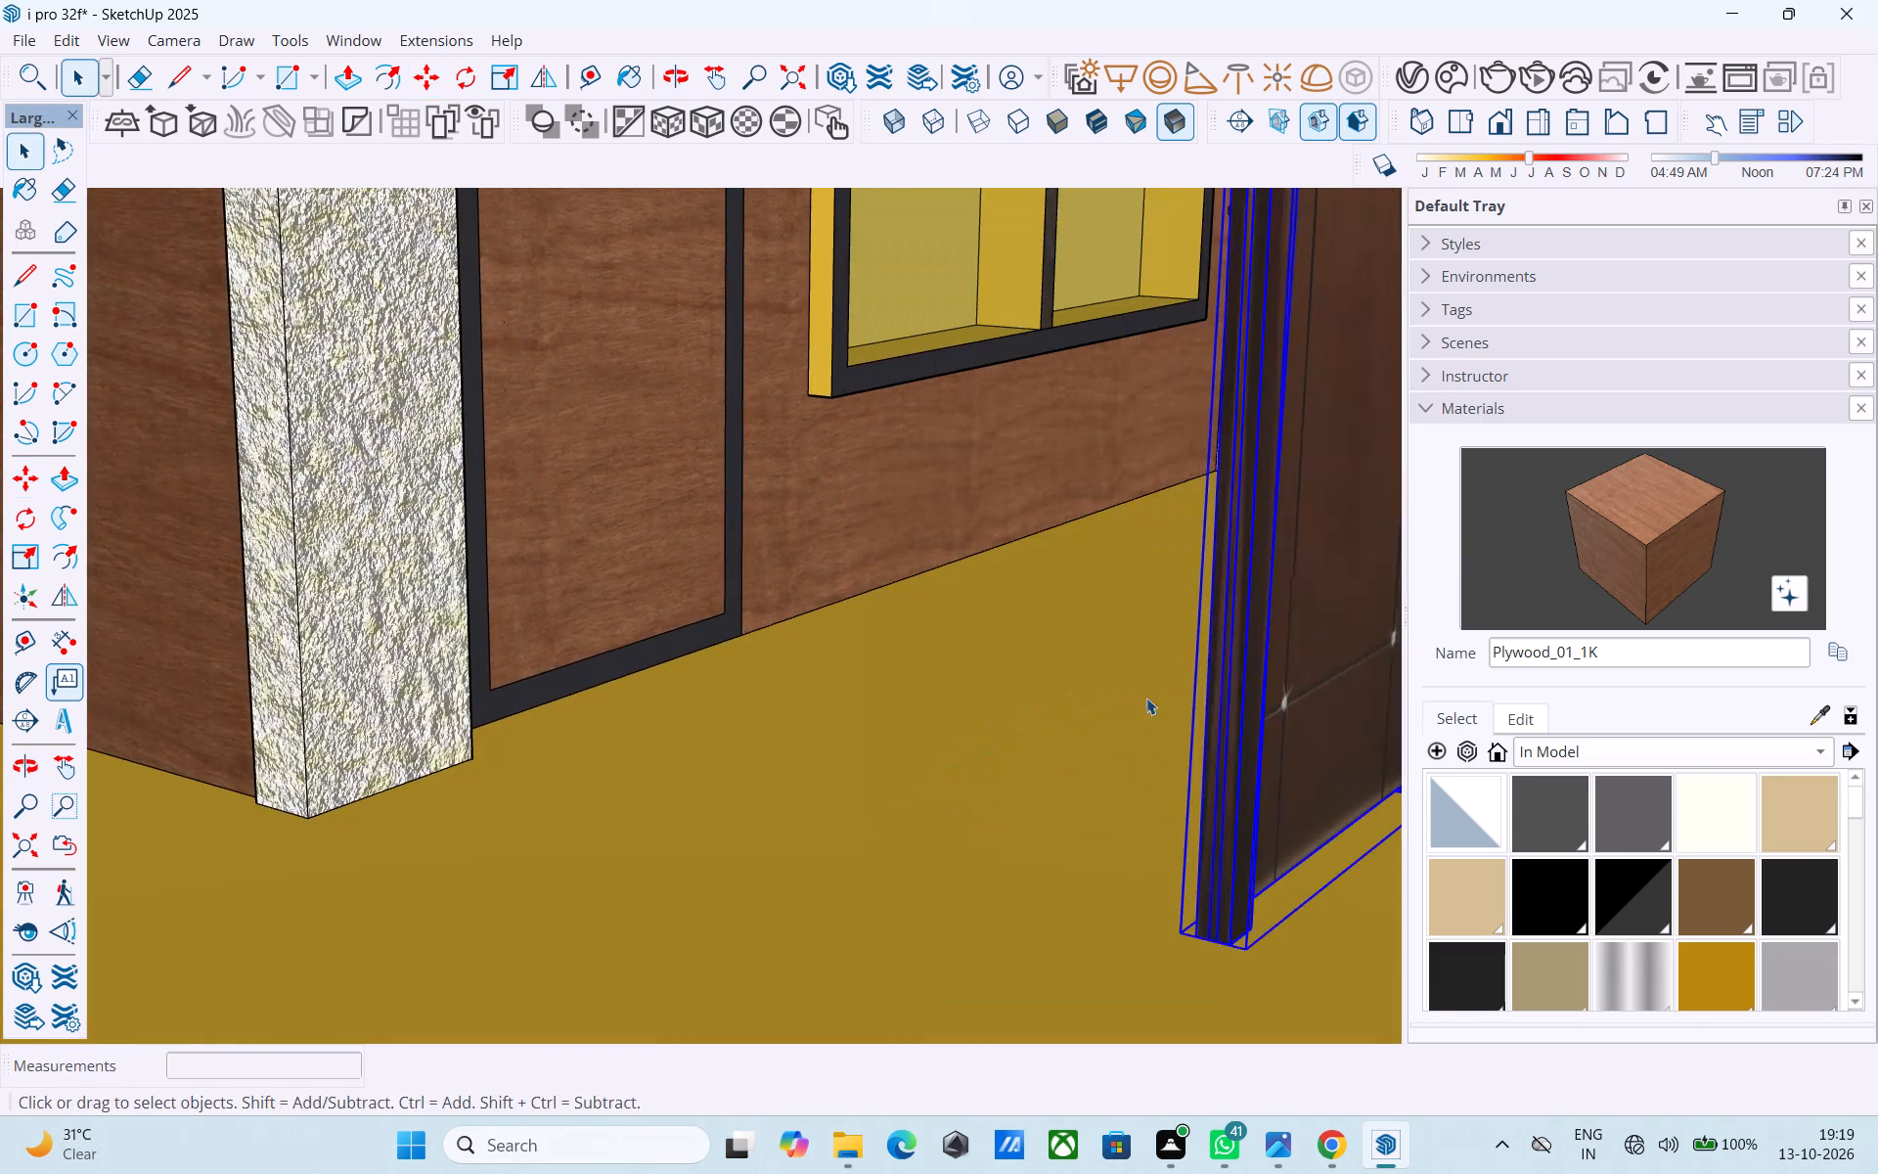
Open the ground-floor group and push the wall face inside the door frame inward by 6".
middle_click_drag(965, 602, 828, 638)
left_click(713, 562)
double_click(688, 551)
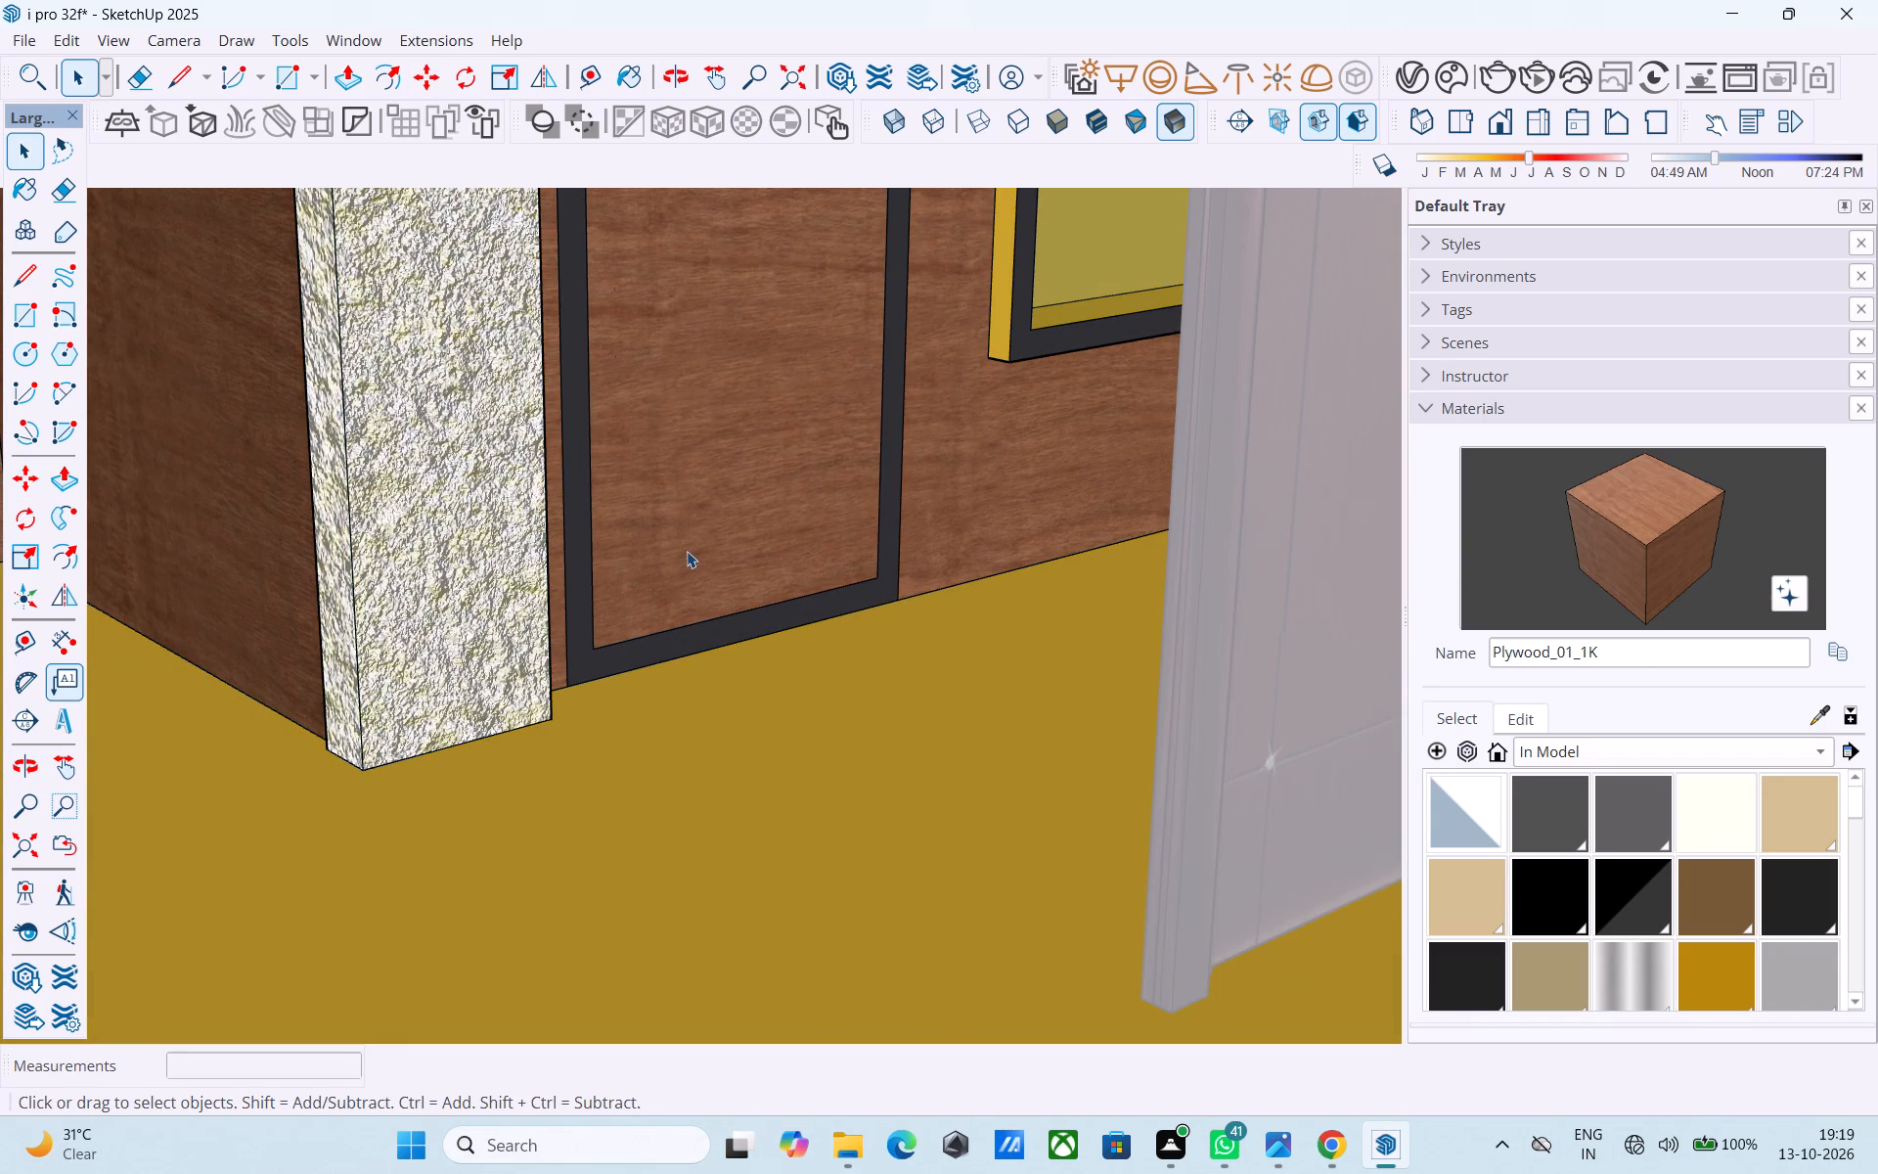
left_click(686, 543)
key("p")
left_click(686, 542)
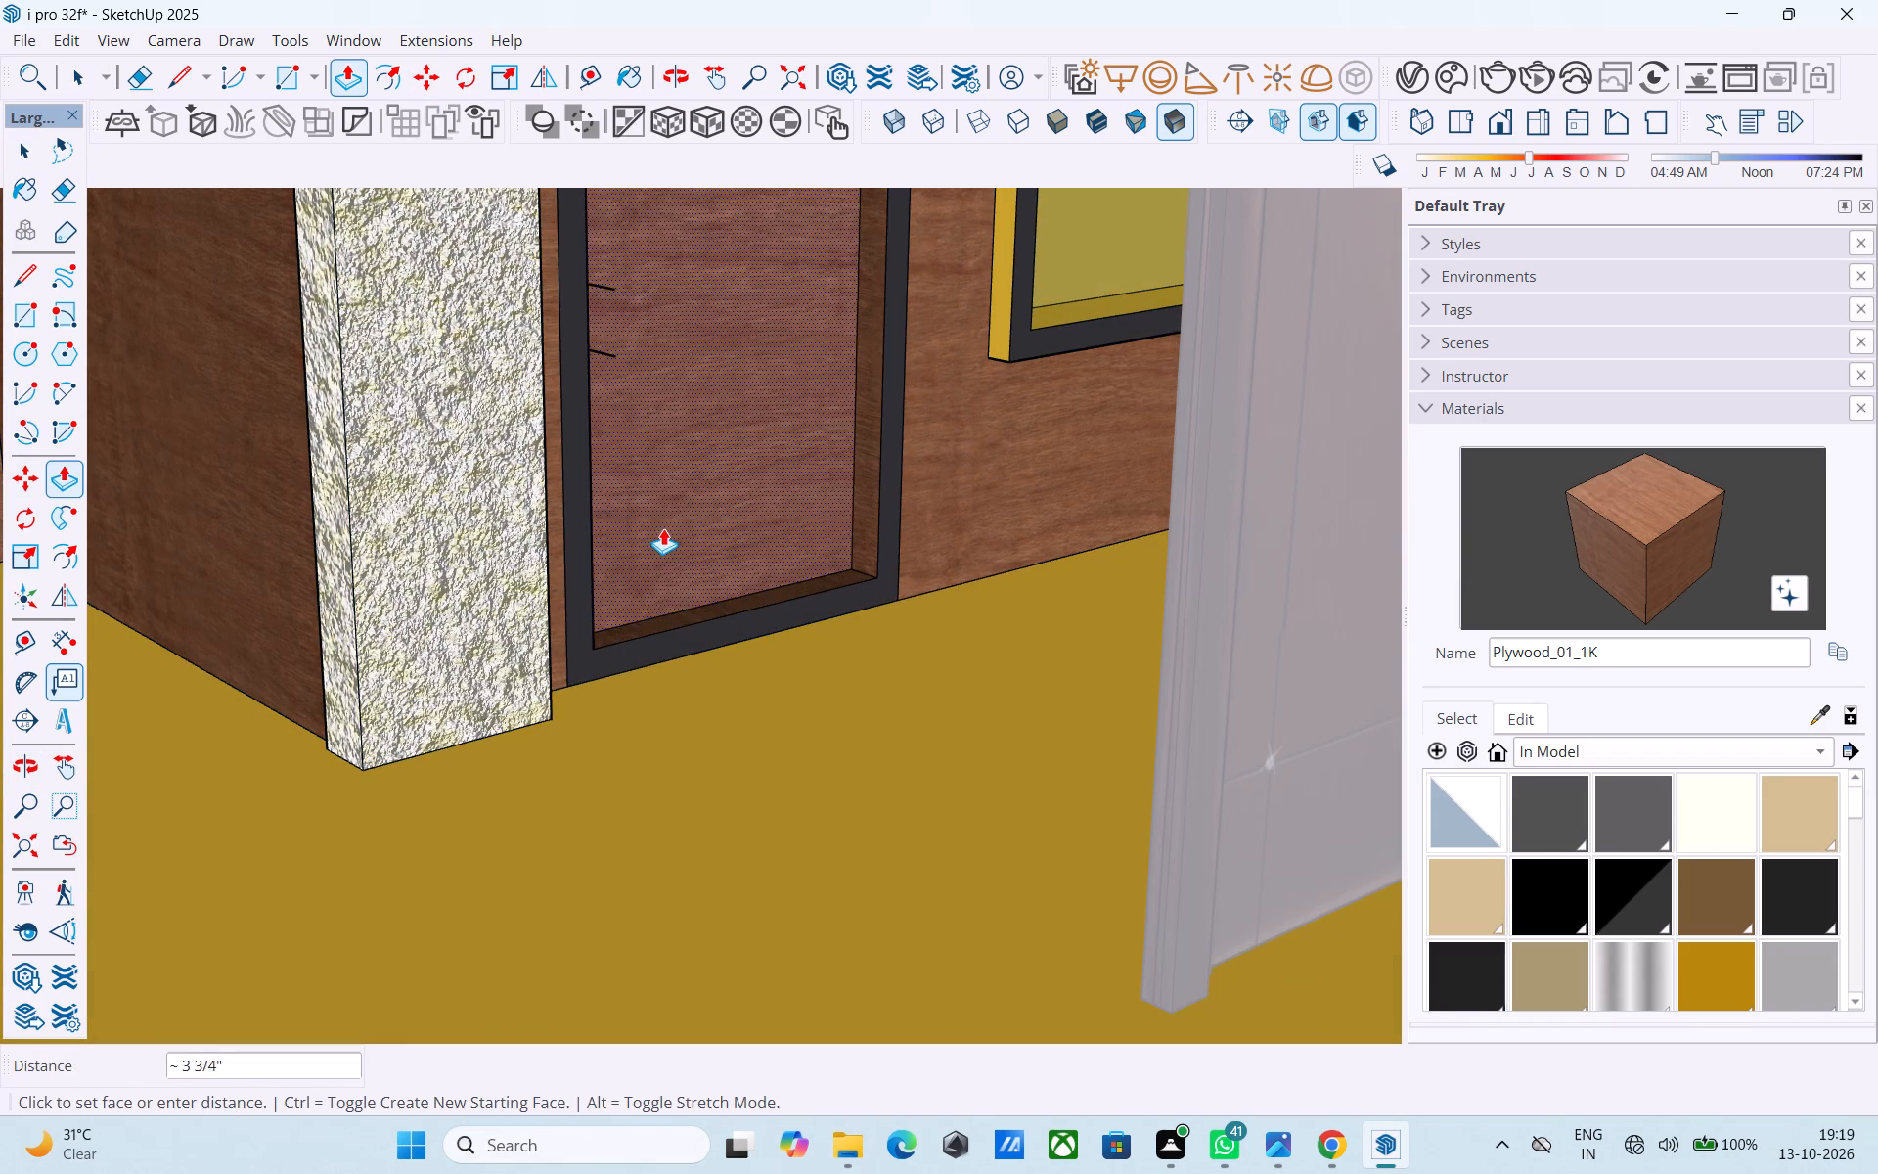
type("6\"")
key("Return")
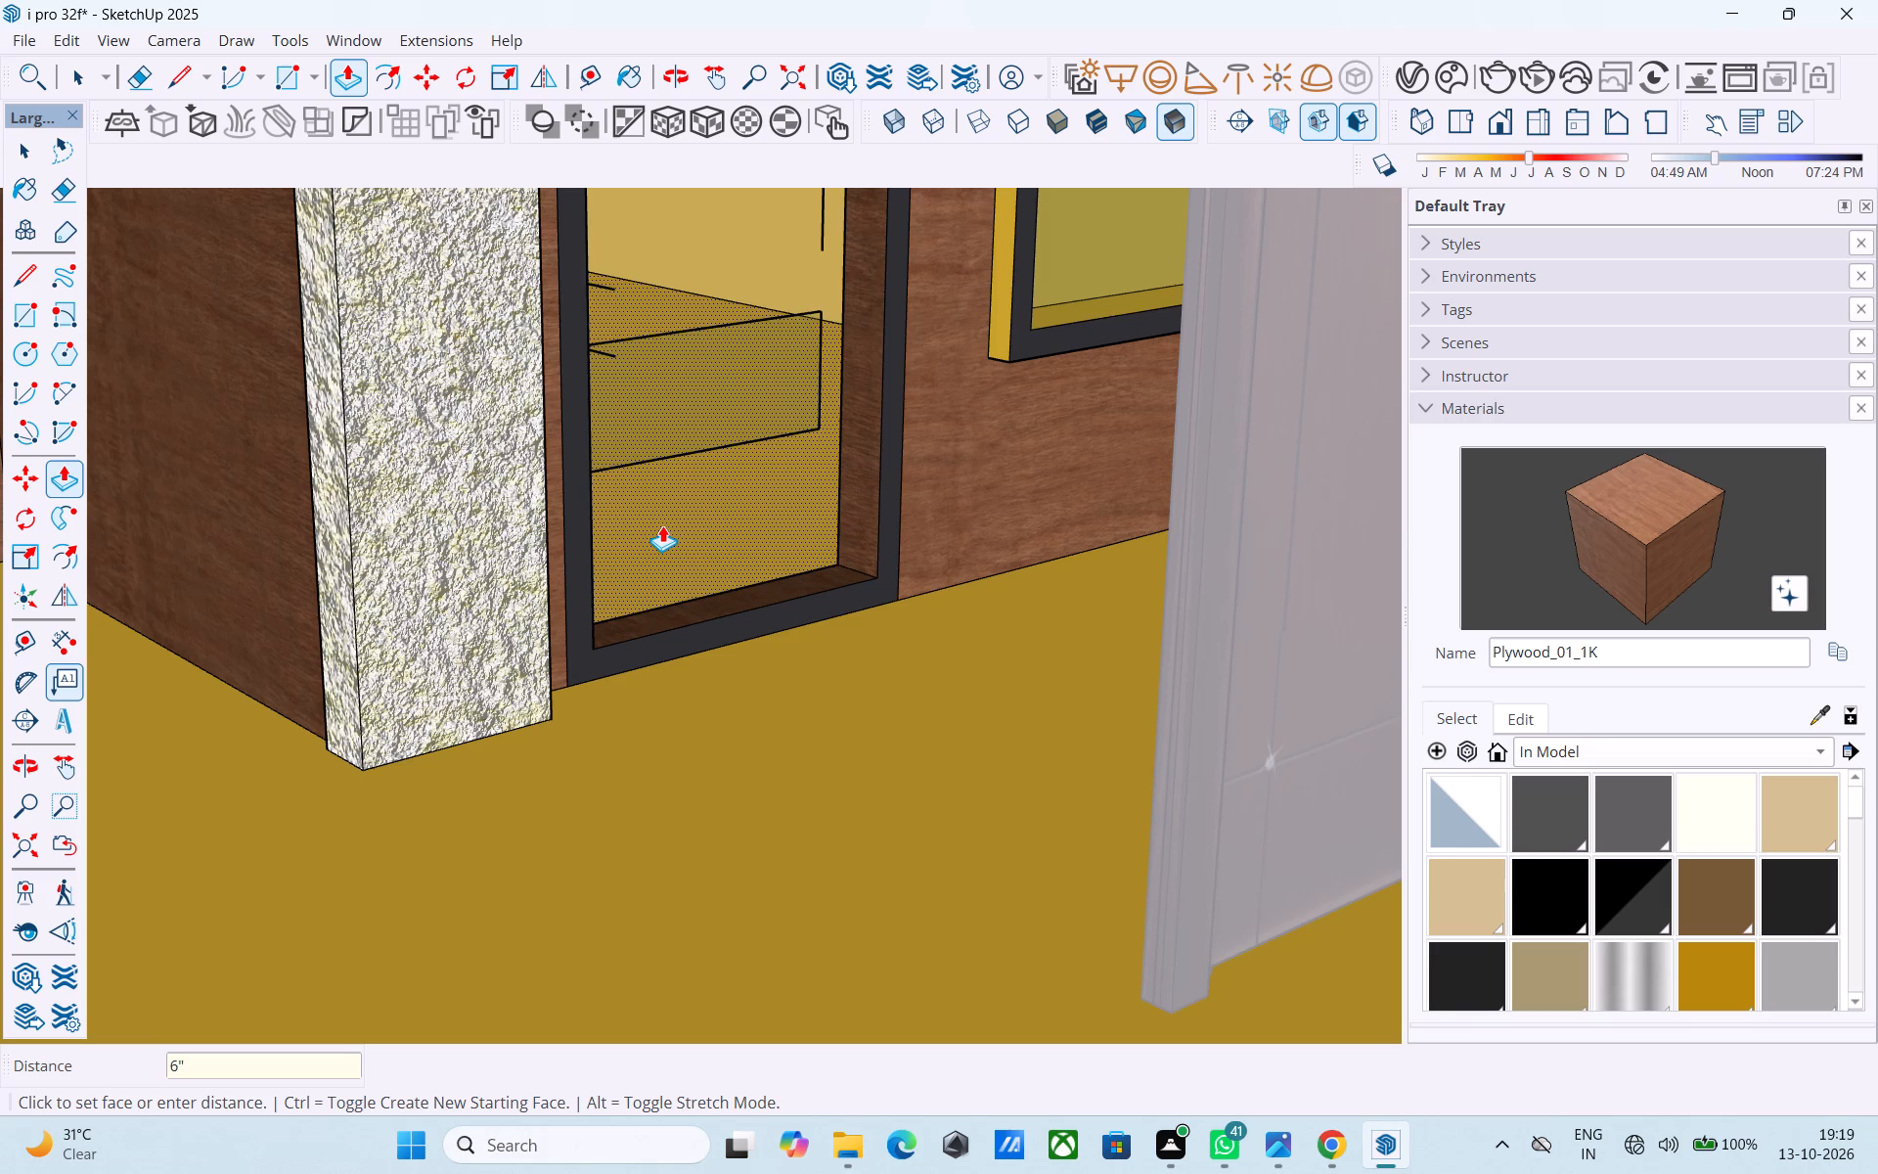
key("space")
Erase the topmost stray horizontal line crossing the ground-floor door opening.
scroll(660, 524, "down", 4)
middle_click_drag(656, 526, 709, 590)
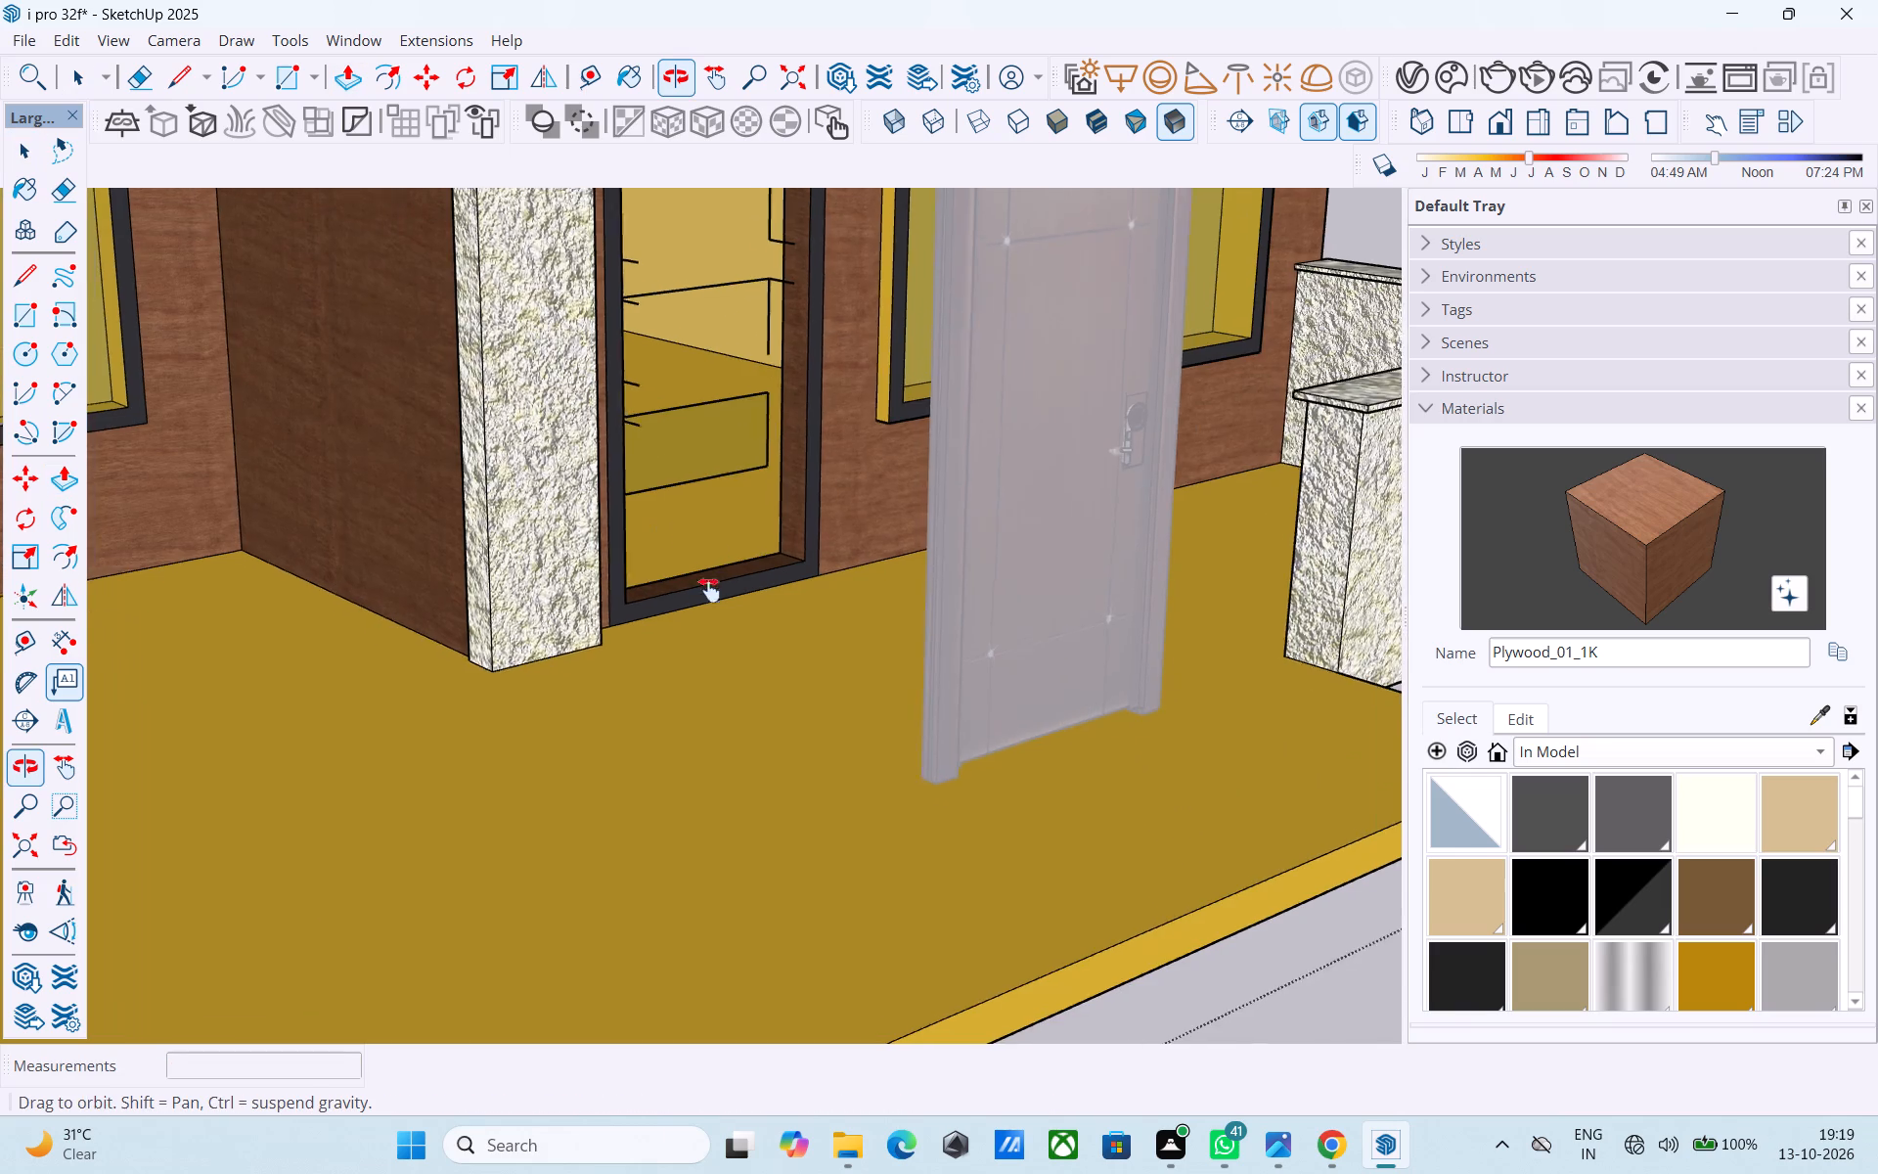
middle_click_drag(709, 590, 551, 549)
middle_click_drag(681, 464, 585, 599, "shift")
middle_click_drag(679, 504, 727, 476)
key("e")
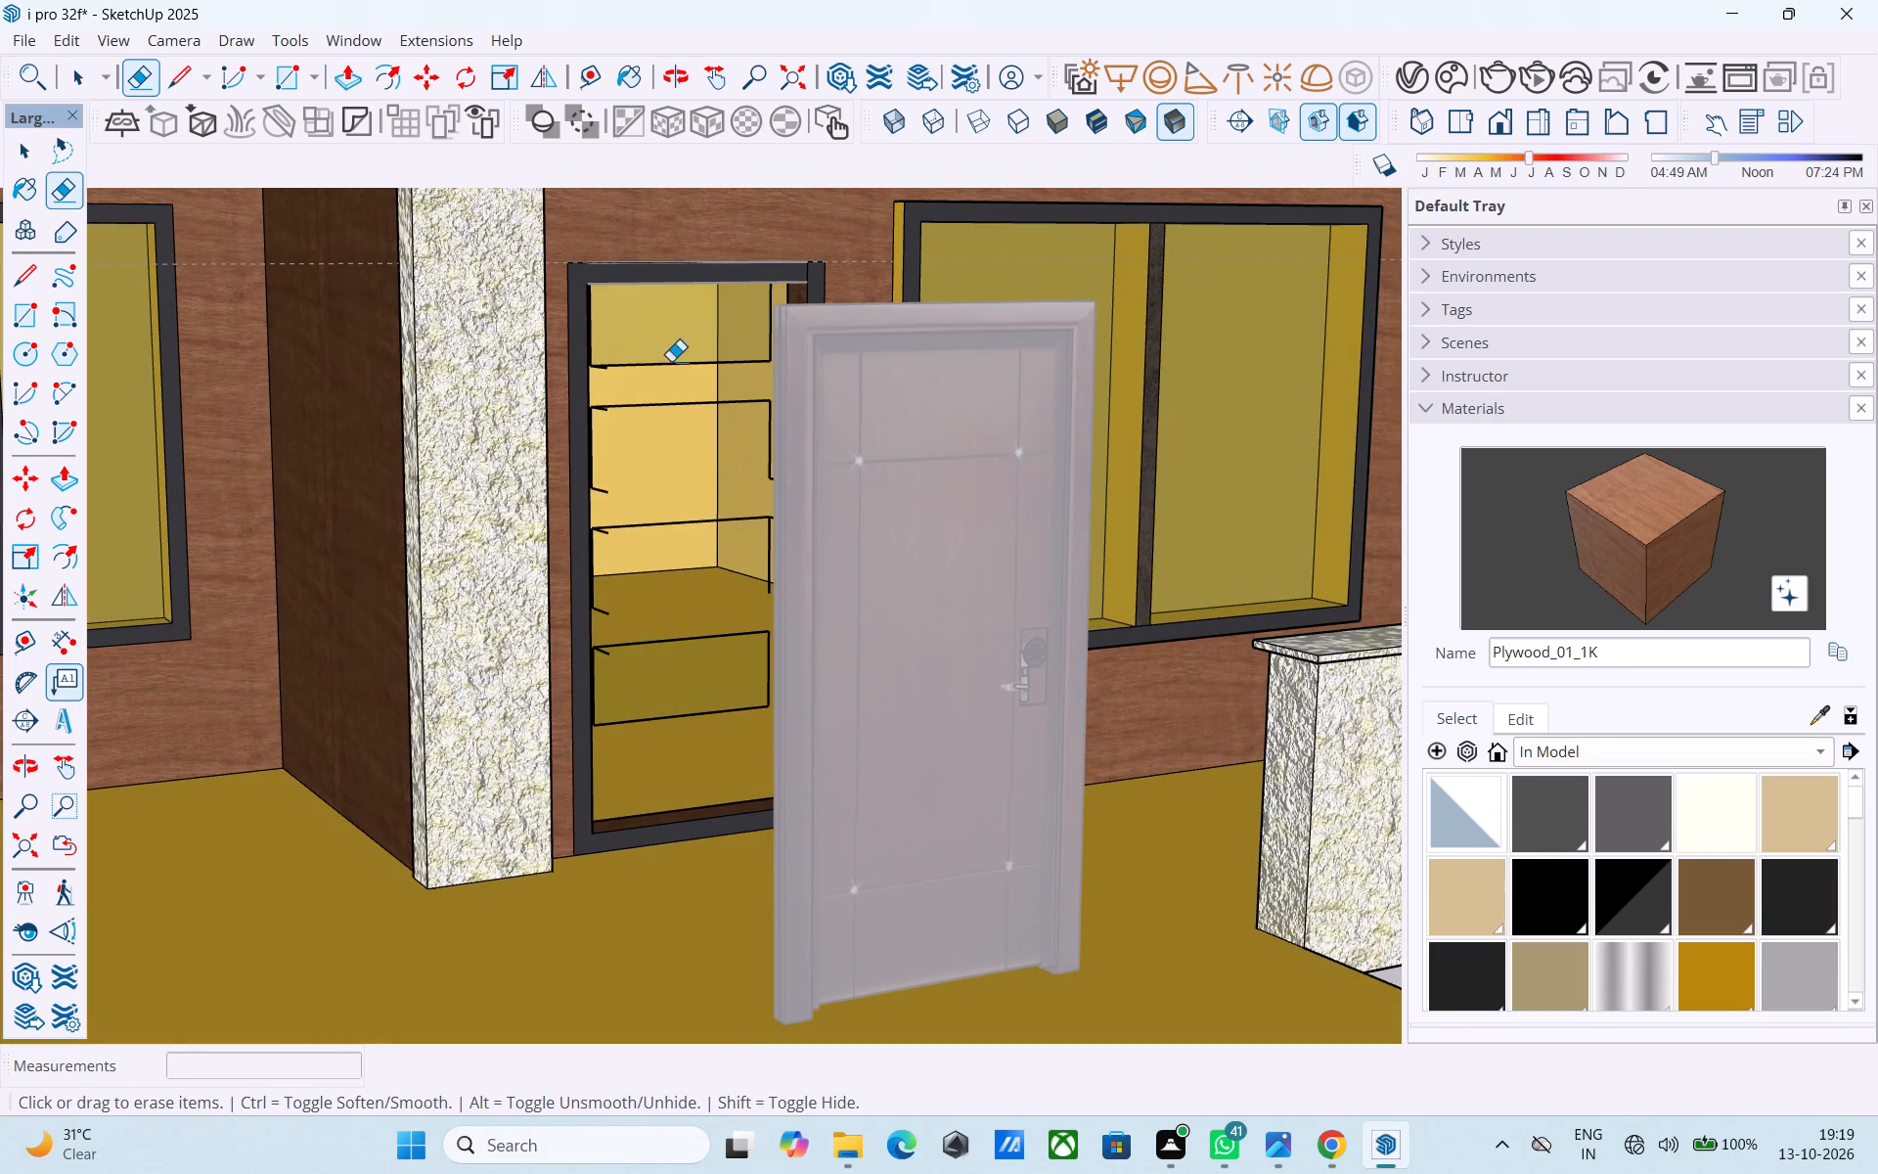
left_click(671, 361)
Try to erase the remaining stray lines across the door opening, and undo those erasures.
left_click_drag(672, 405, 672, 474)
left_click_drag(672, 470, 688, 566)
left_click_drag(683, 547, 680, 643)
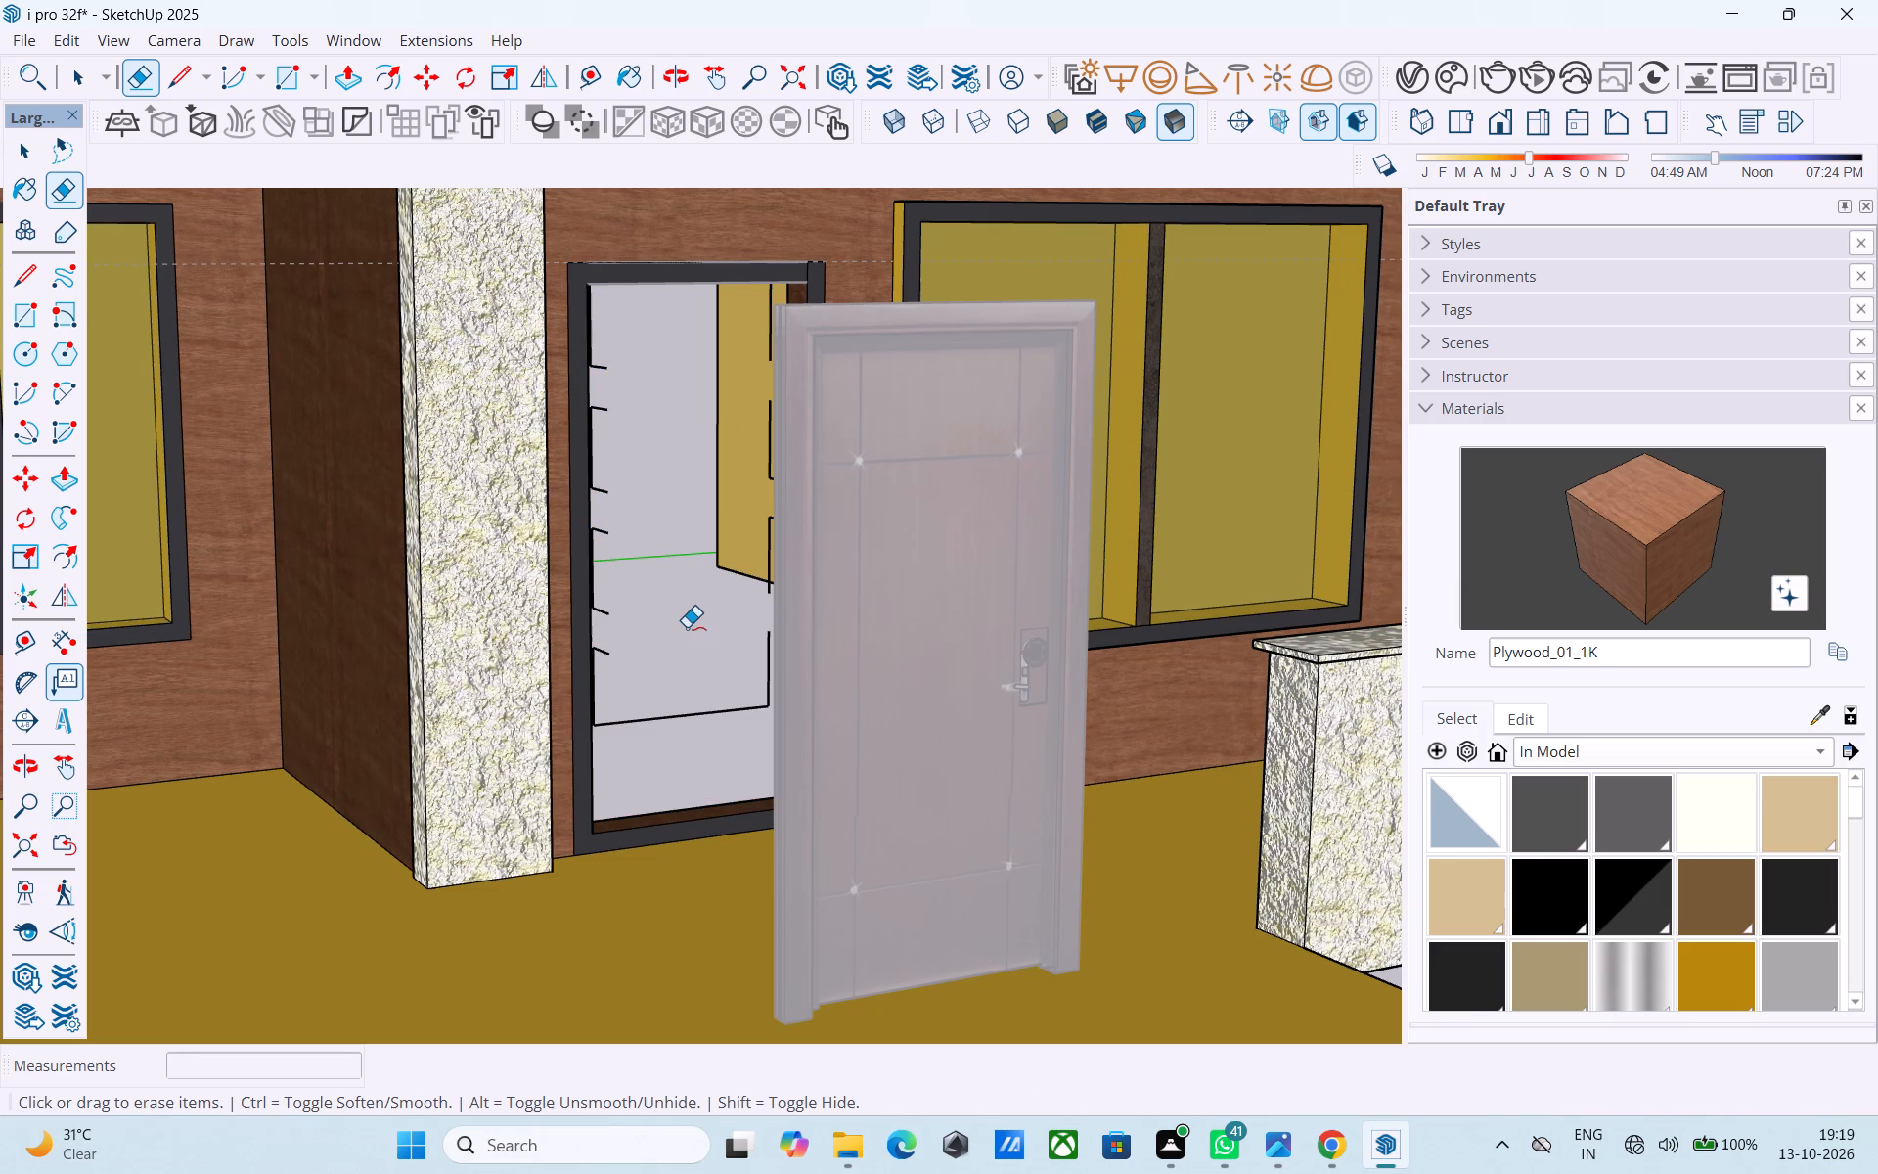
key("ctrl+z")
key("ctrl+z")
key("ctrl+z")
Erase the remaining stray lines across the door opening and along its right jamb, keeping the room's wall and floor faces.
middle_click_drag(693, 606, 804, 535)
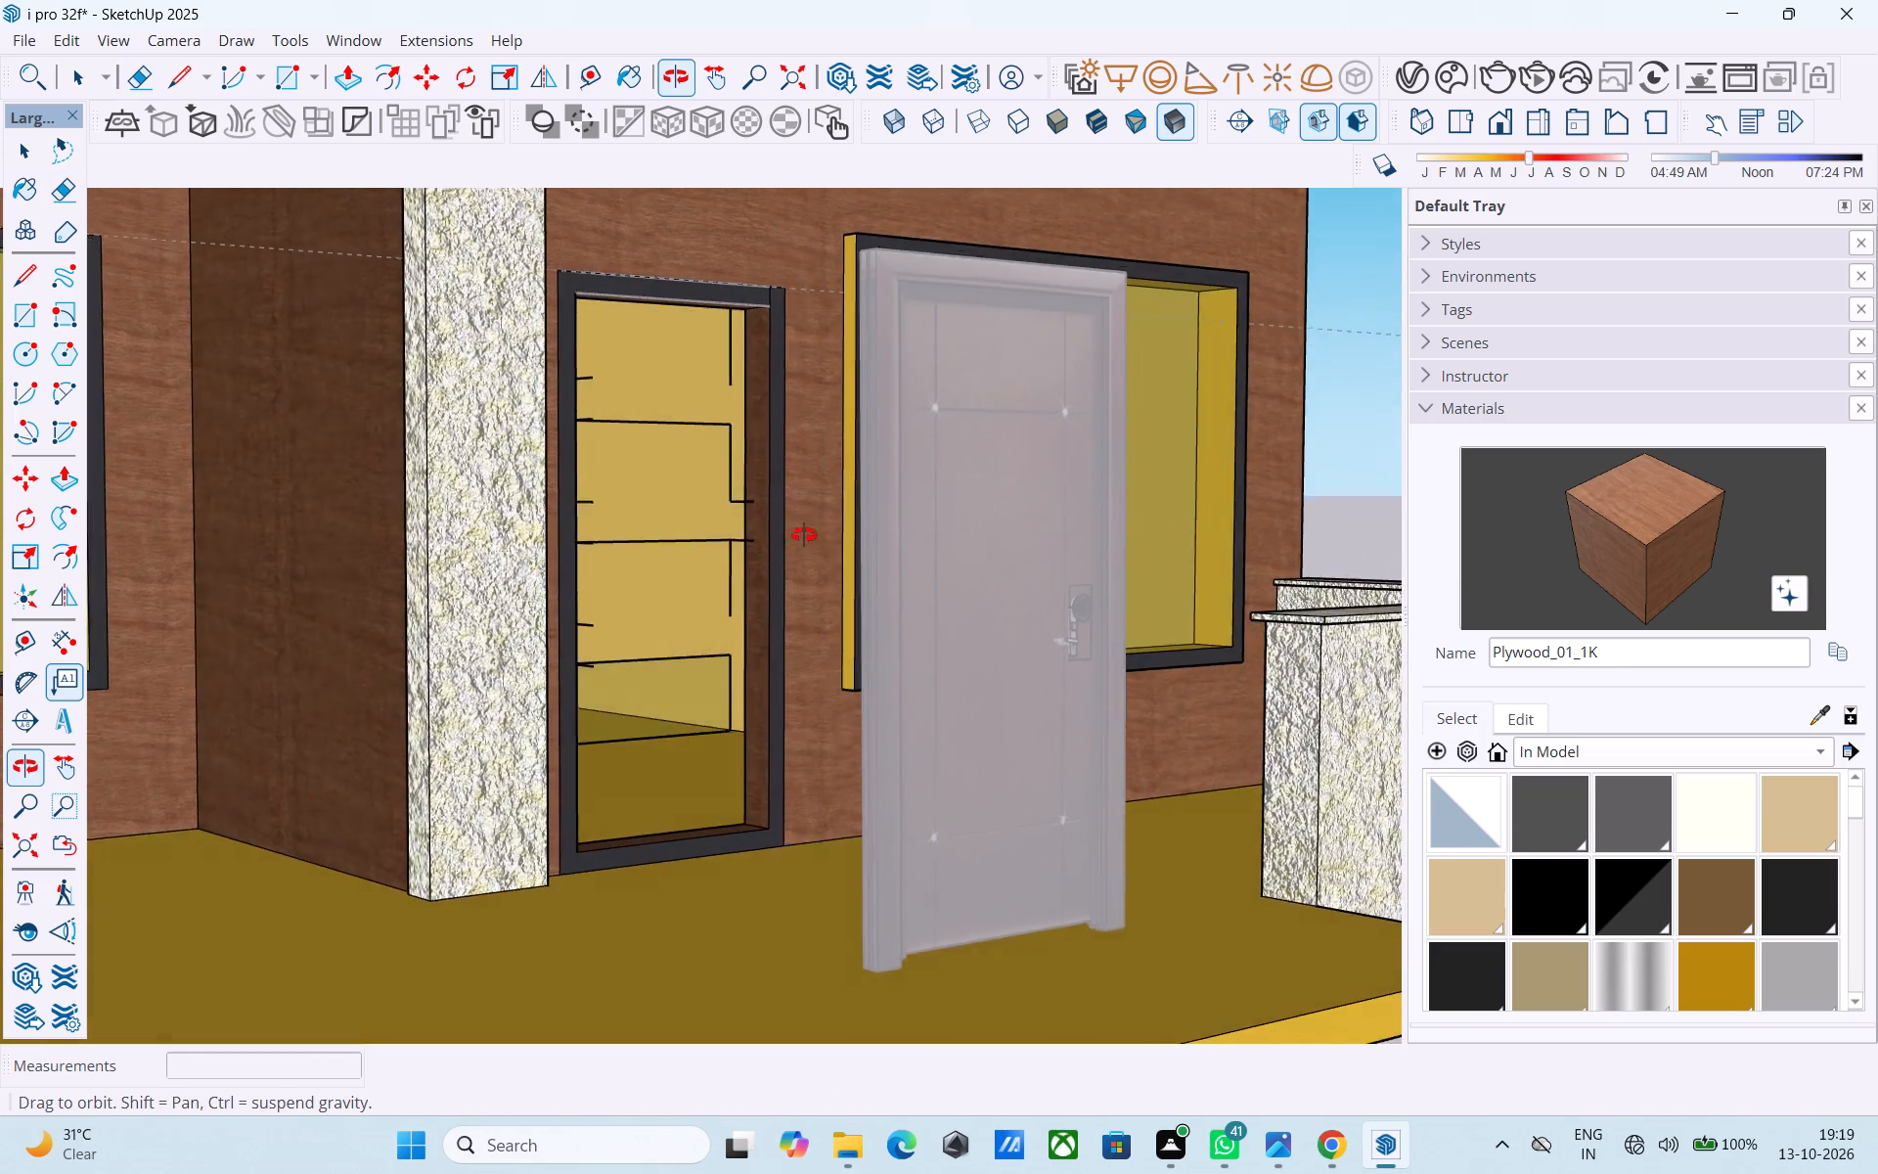
middle_click_drag(804, 535, 849, 505)
left_click_drag(649, 691, 651, 619)
left_click_drag(660, 759, 655, 723)
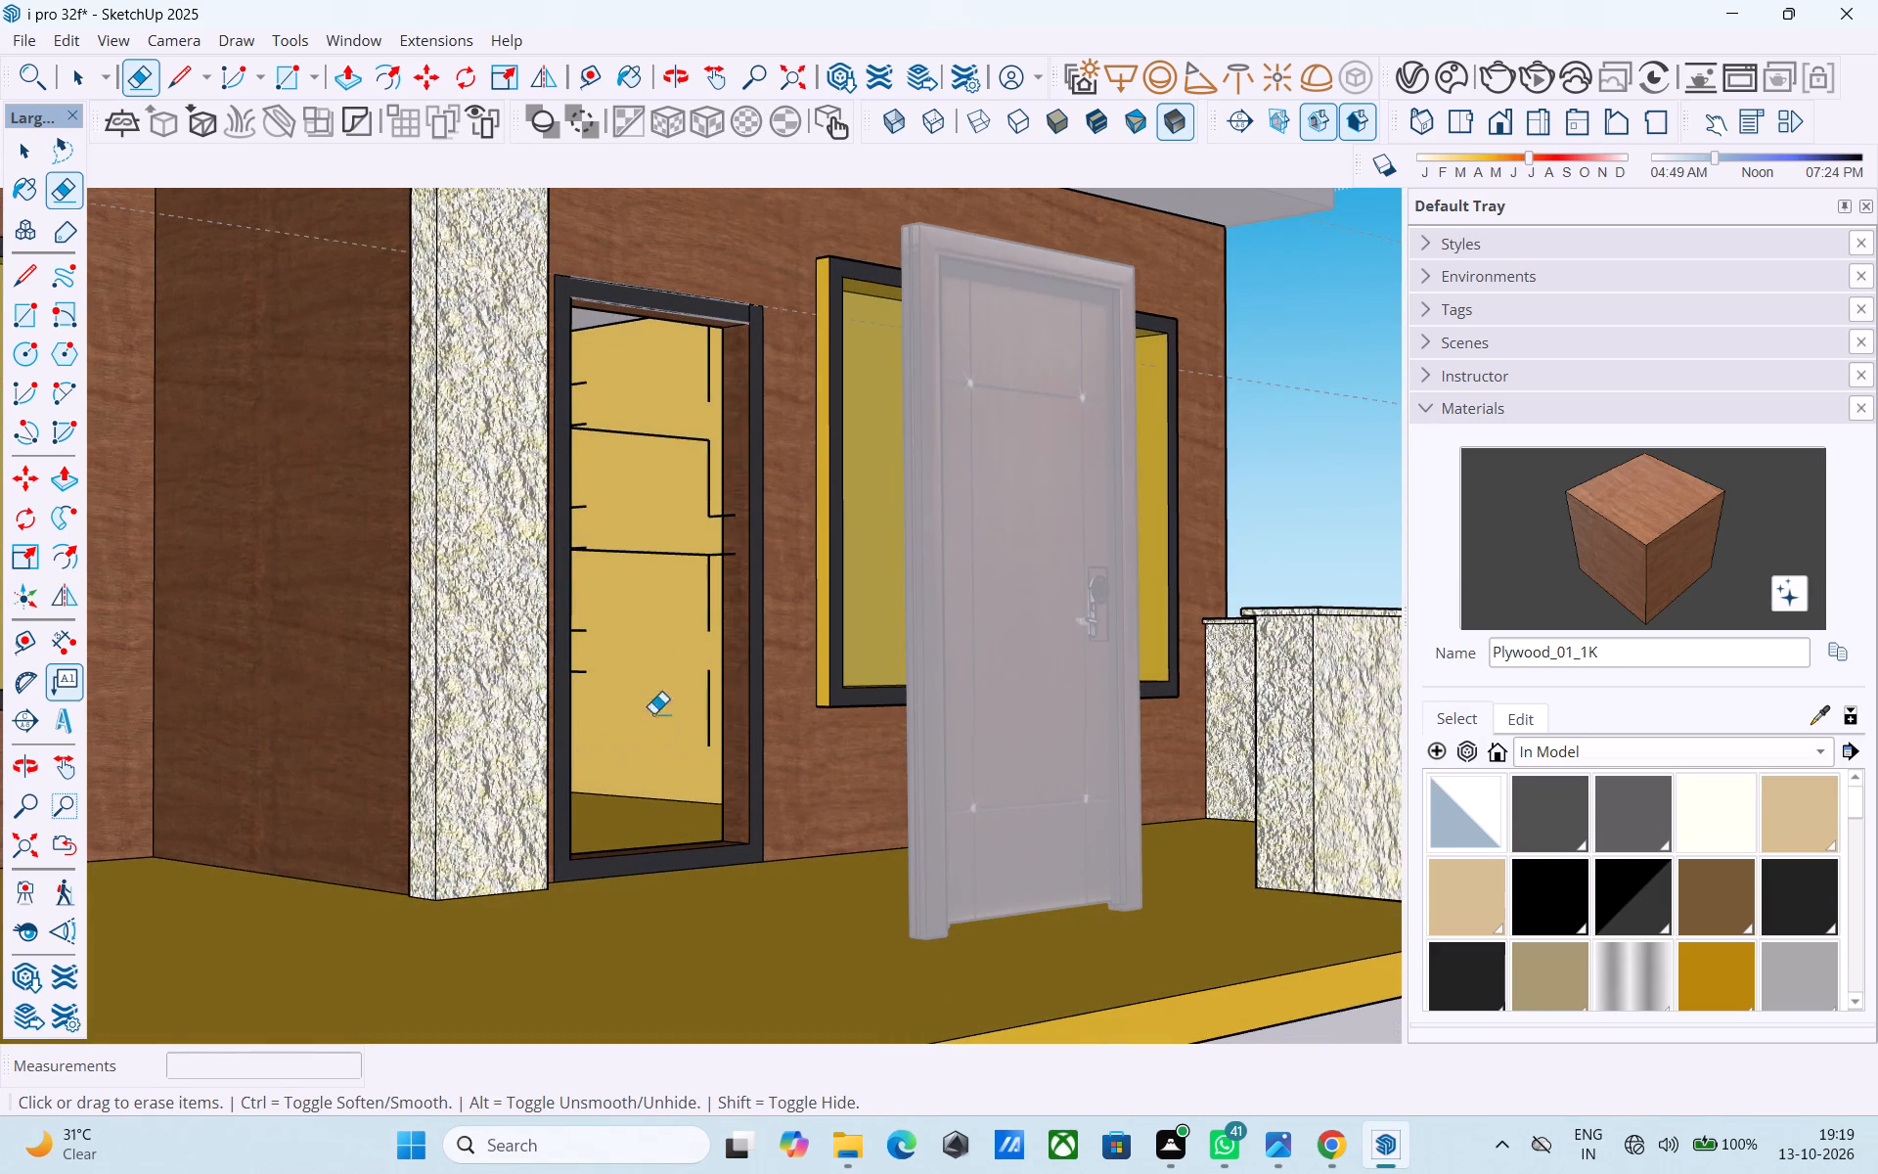
left_click_drag(673, 560, 668, 540)
left_click(646, 427)
scroll(725, 379, "up", 3)
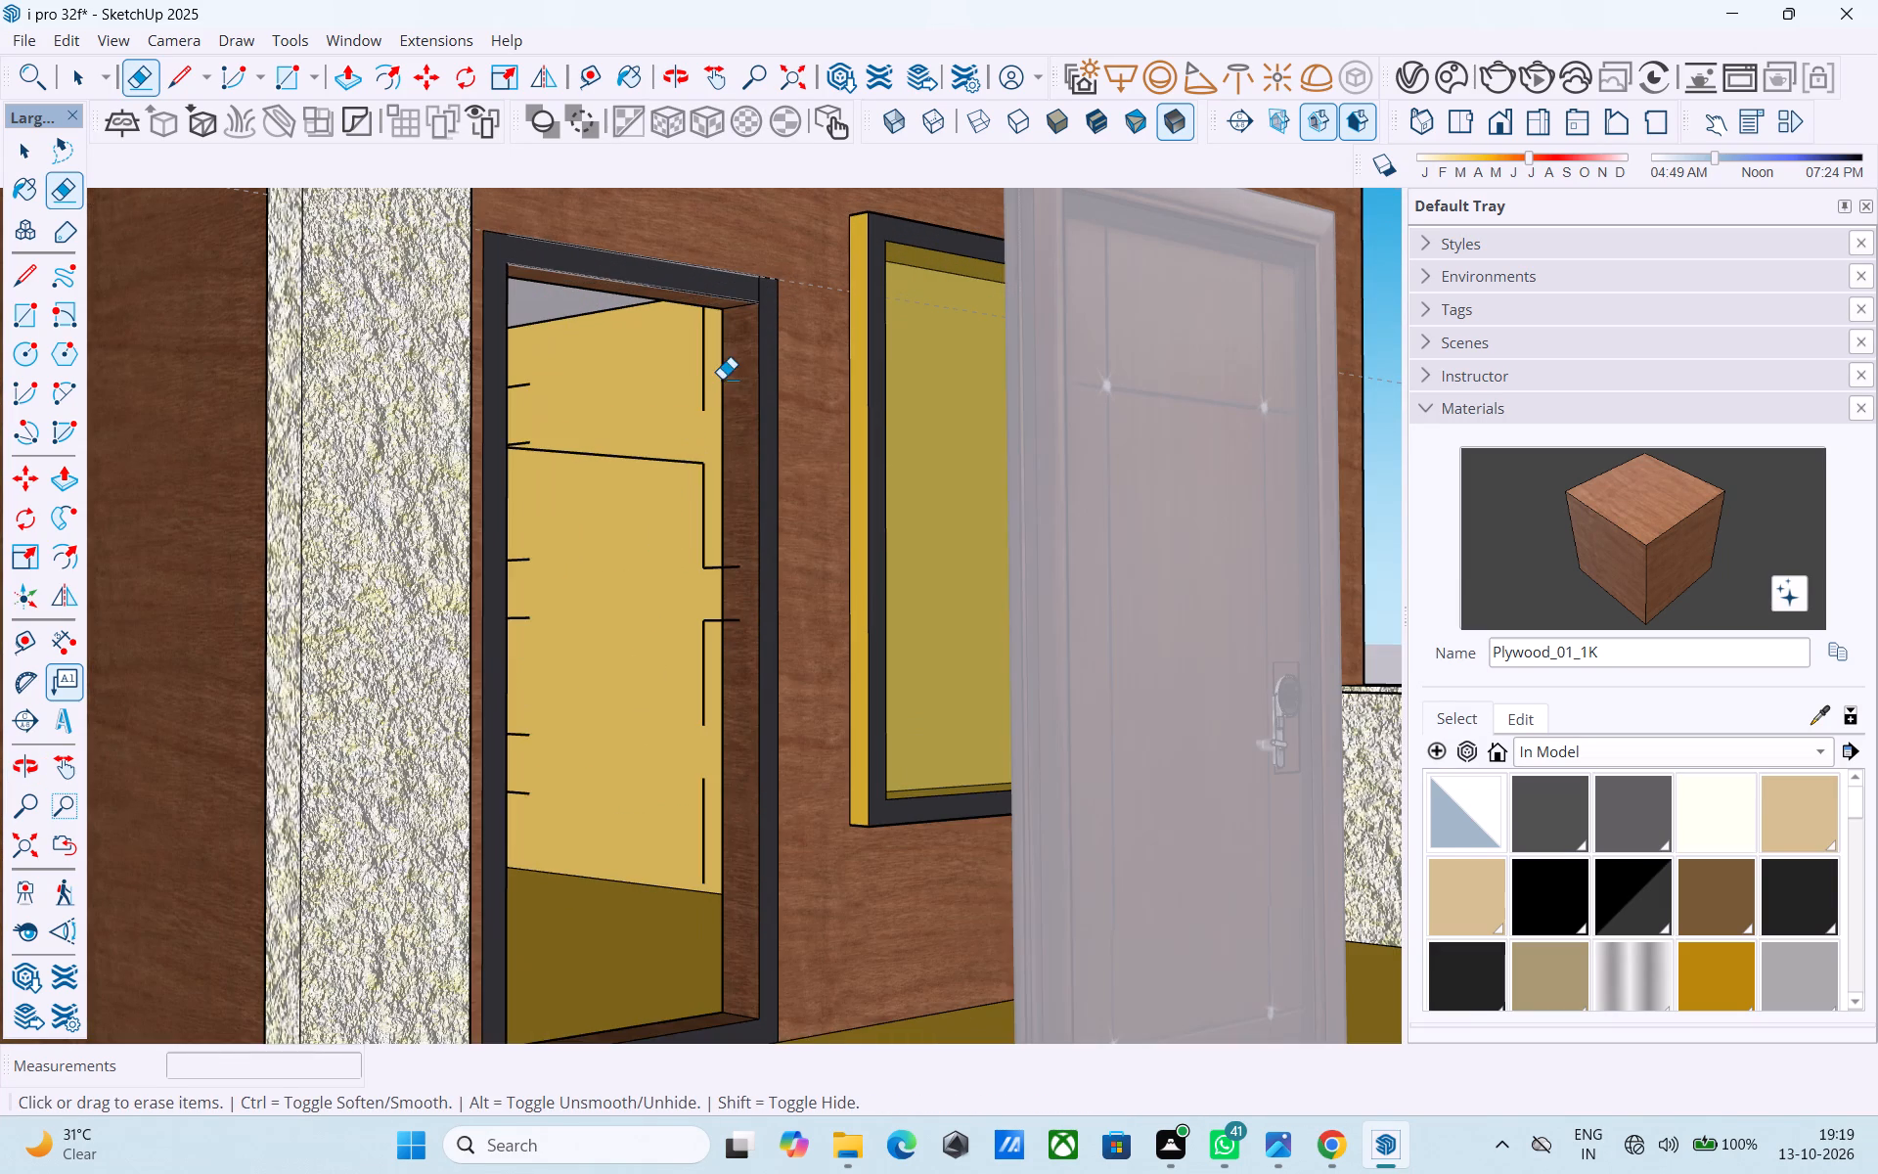
left_click(703, 377)
left_click_drag(623, 449, 621, 474)
left_click_drag(708, 529, 694, 524)
left_click_drag(708, 577, 704, 564)
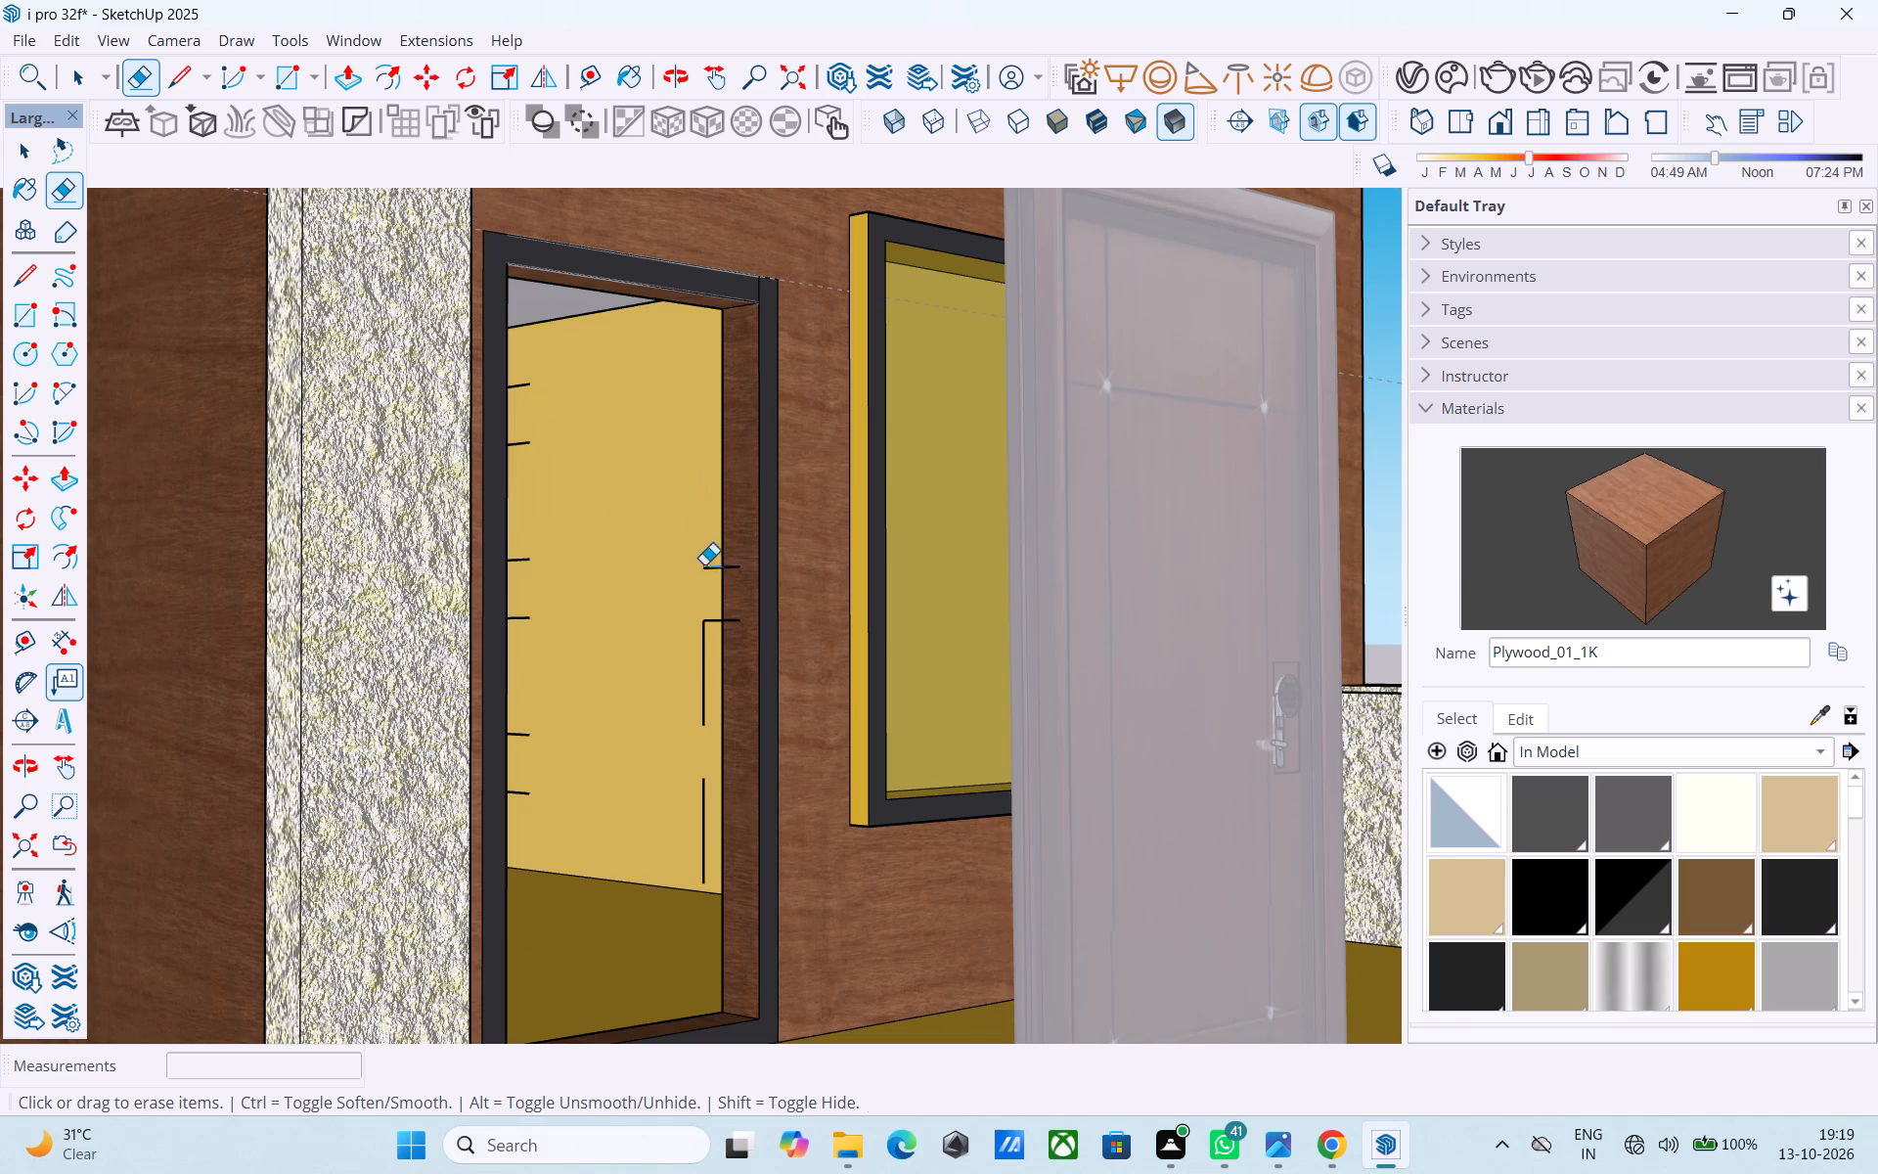
left_click_drag(704, 564, 702, 557)
left_click_drag(711, 643, 701, 605)
left_click_drag(706, 797, 705, 787)
Erase the short stray edges behind the left jamb of the door opening, and exit the ground-floor group.
middle_click_drag(568, 702, 185, 657)
middle_click_drag(671, 604, 382, 633)
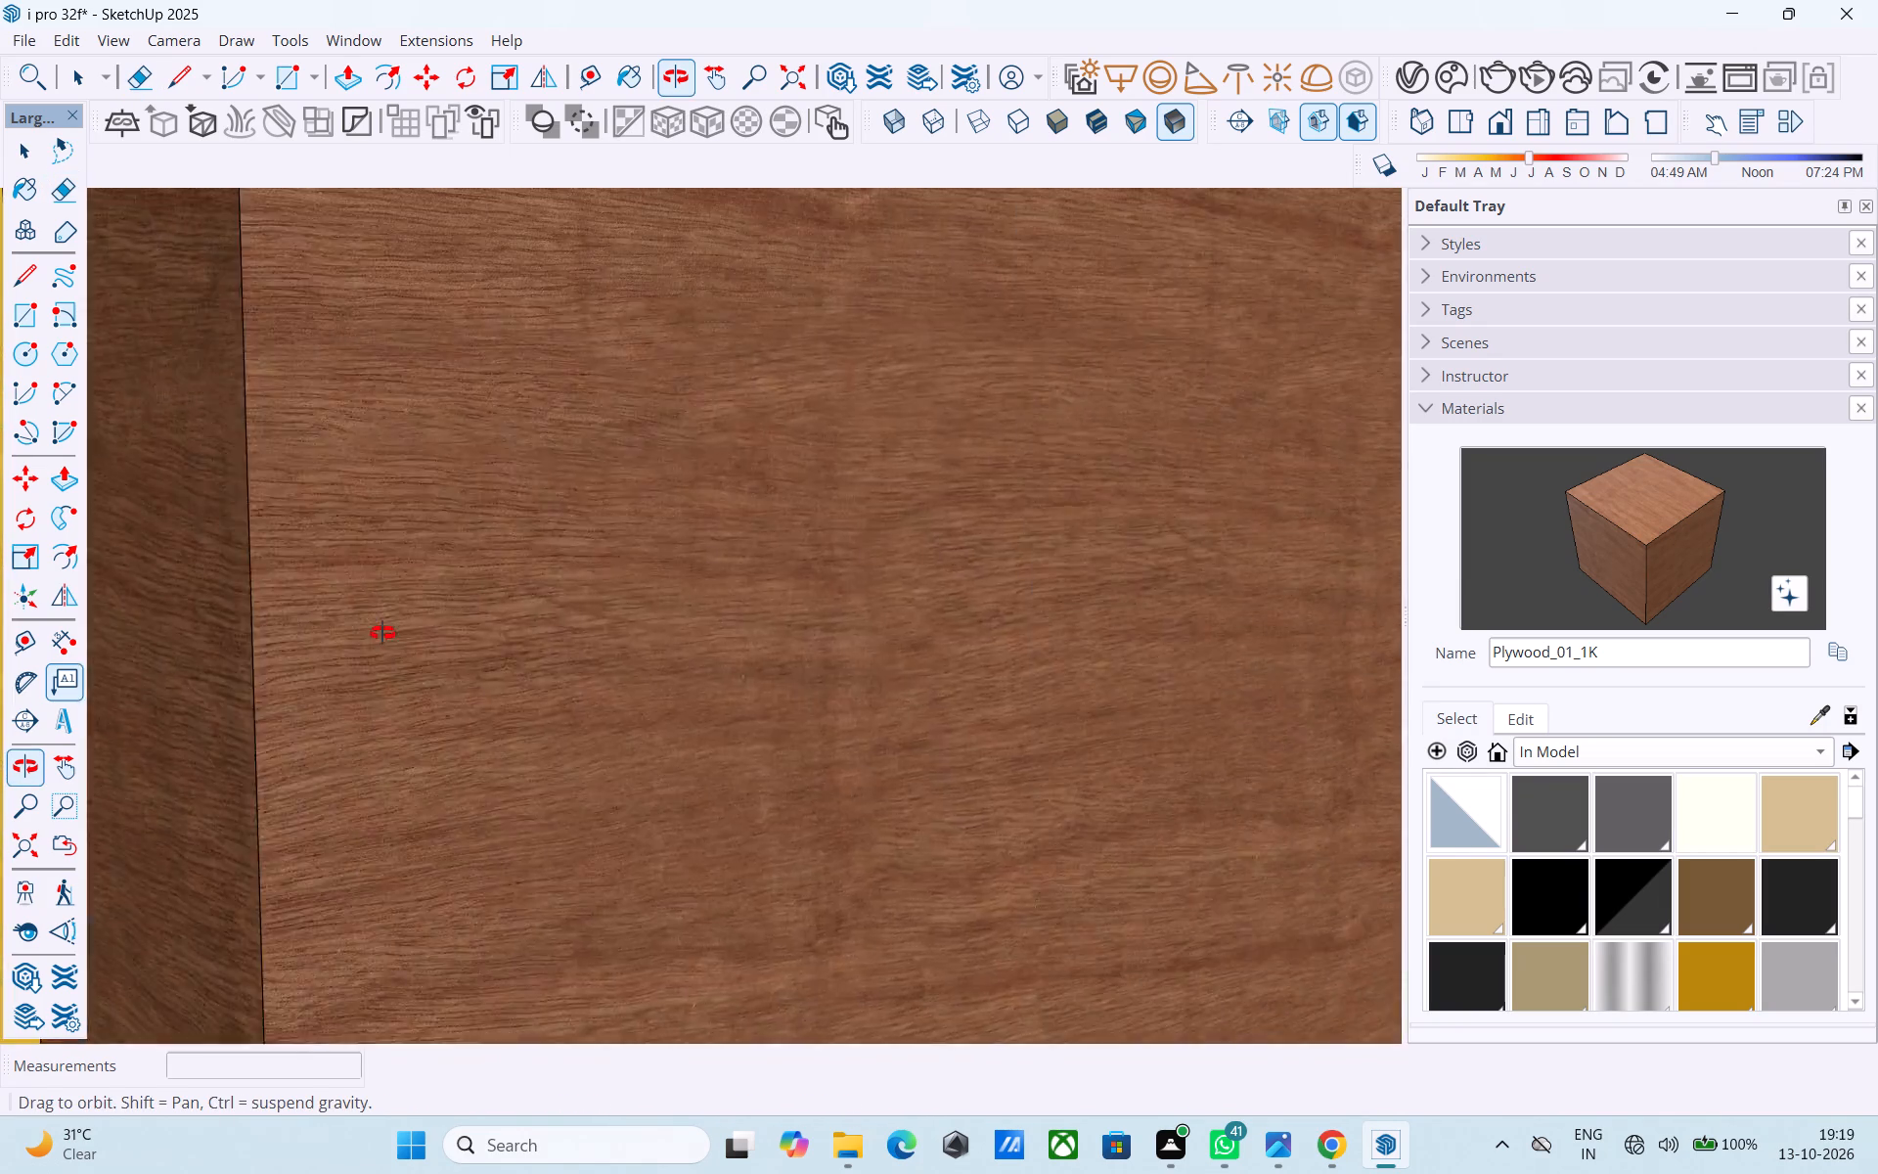
middle_click_drag(382, 633, 563, 602)
scroll(576, 594, "down", 18)
middle_click_drag(595, 571, 604, 708, "shift")
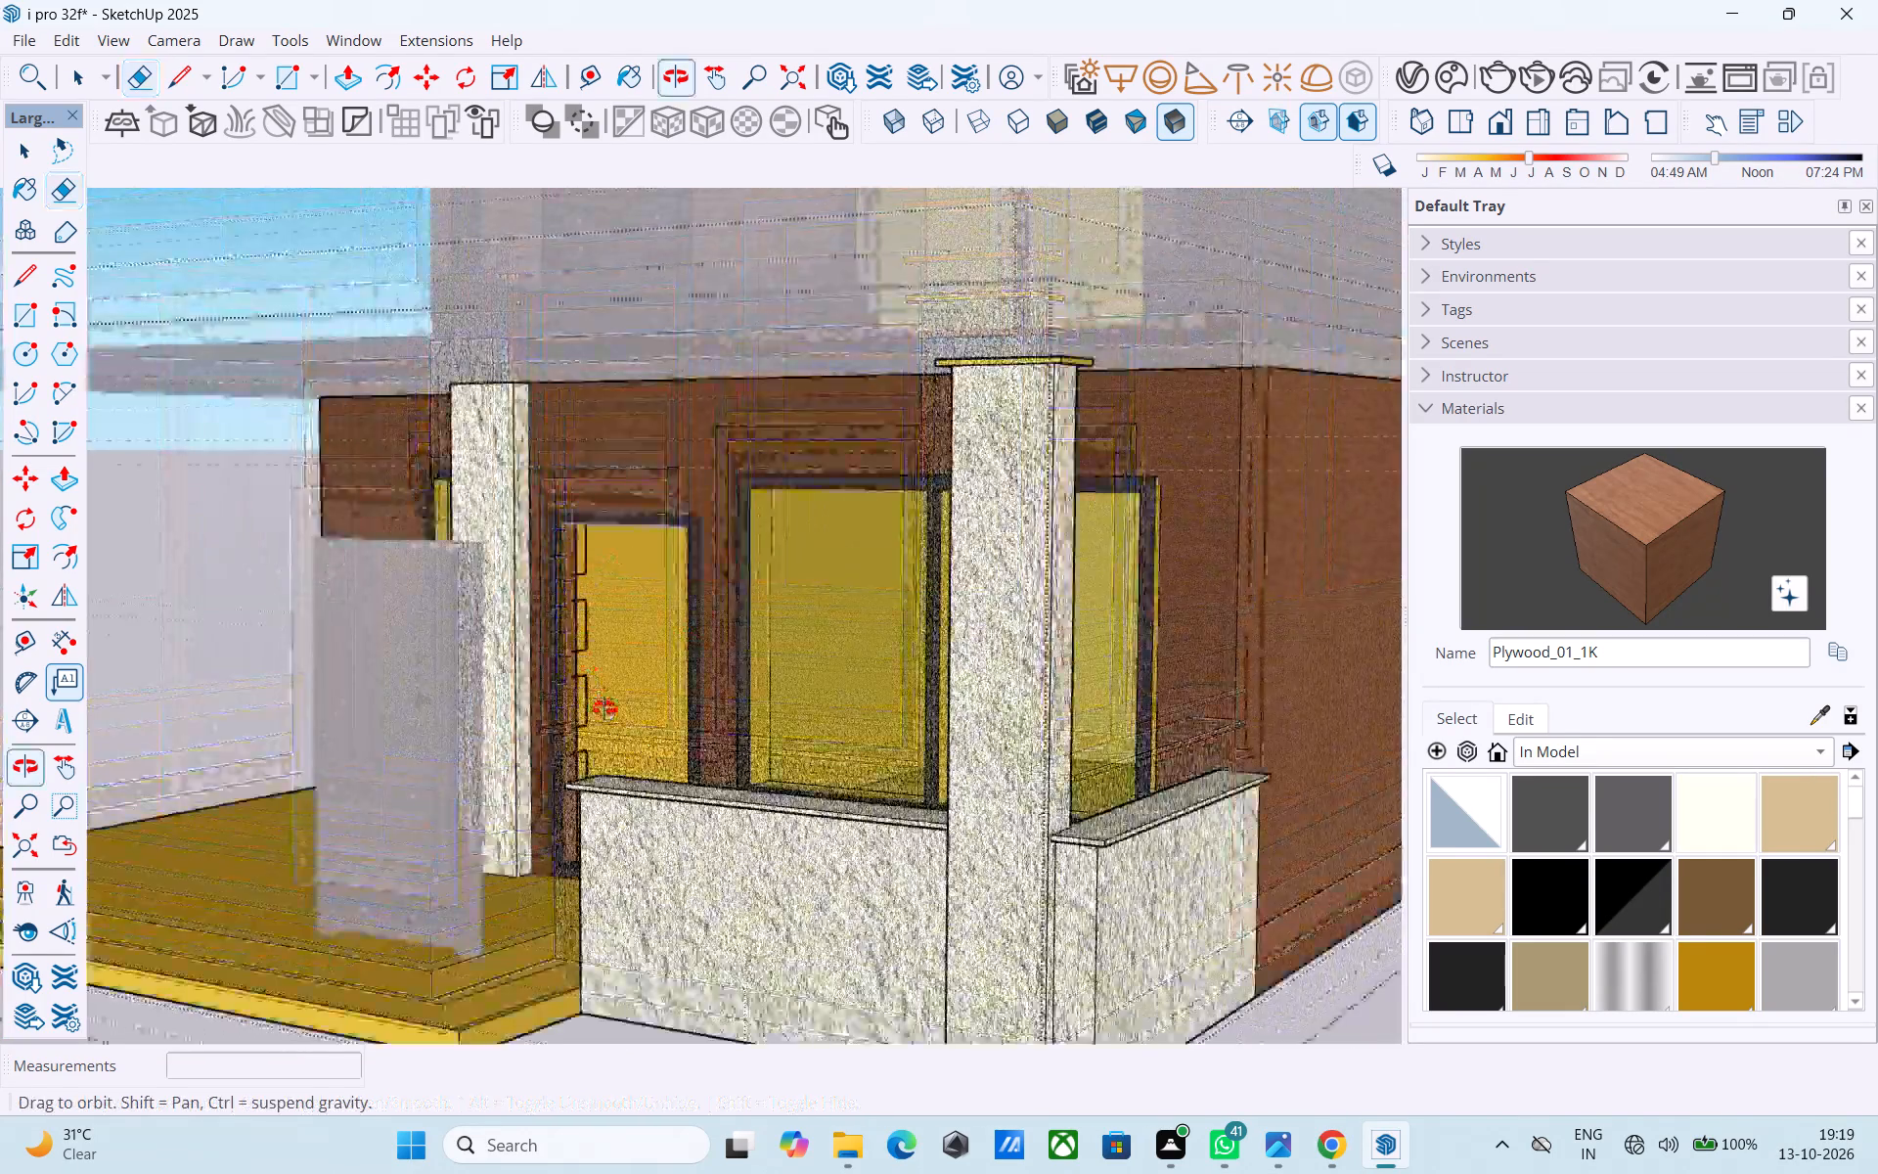
middle_click_drag(604, 708, 659, 695, "shift")
scroll(608, 700, "up", 8)
middle_click_drag(571, 720, 606, 682)
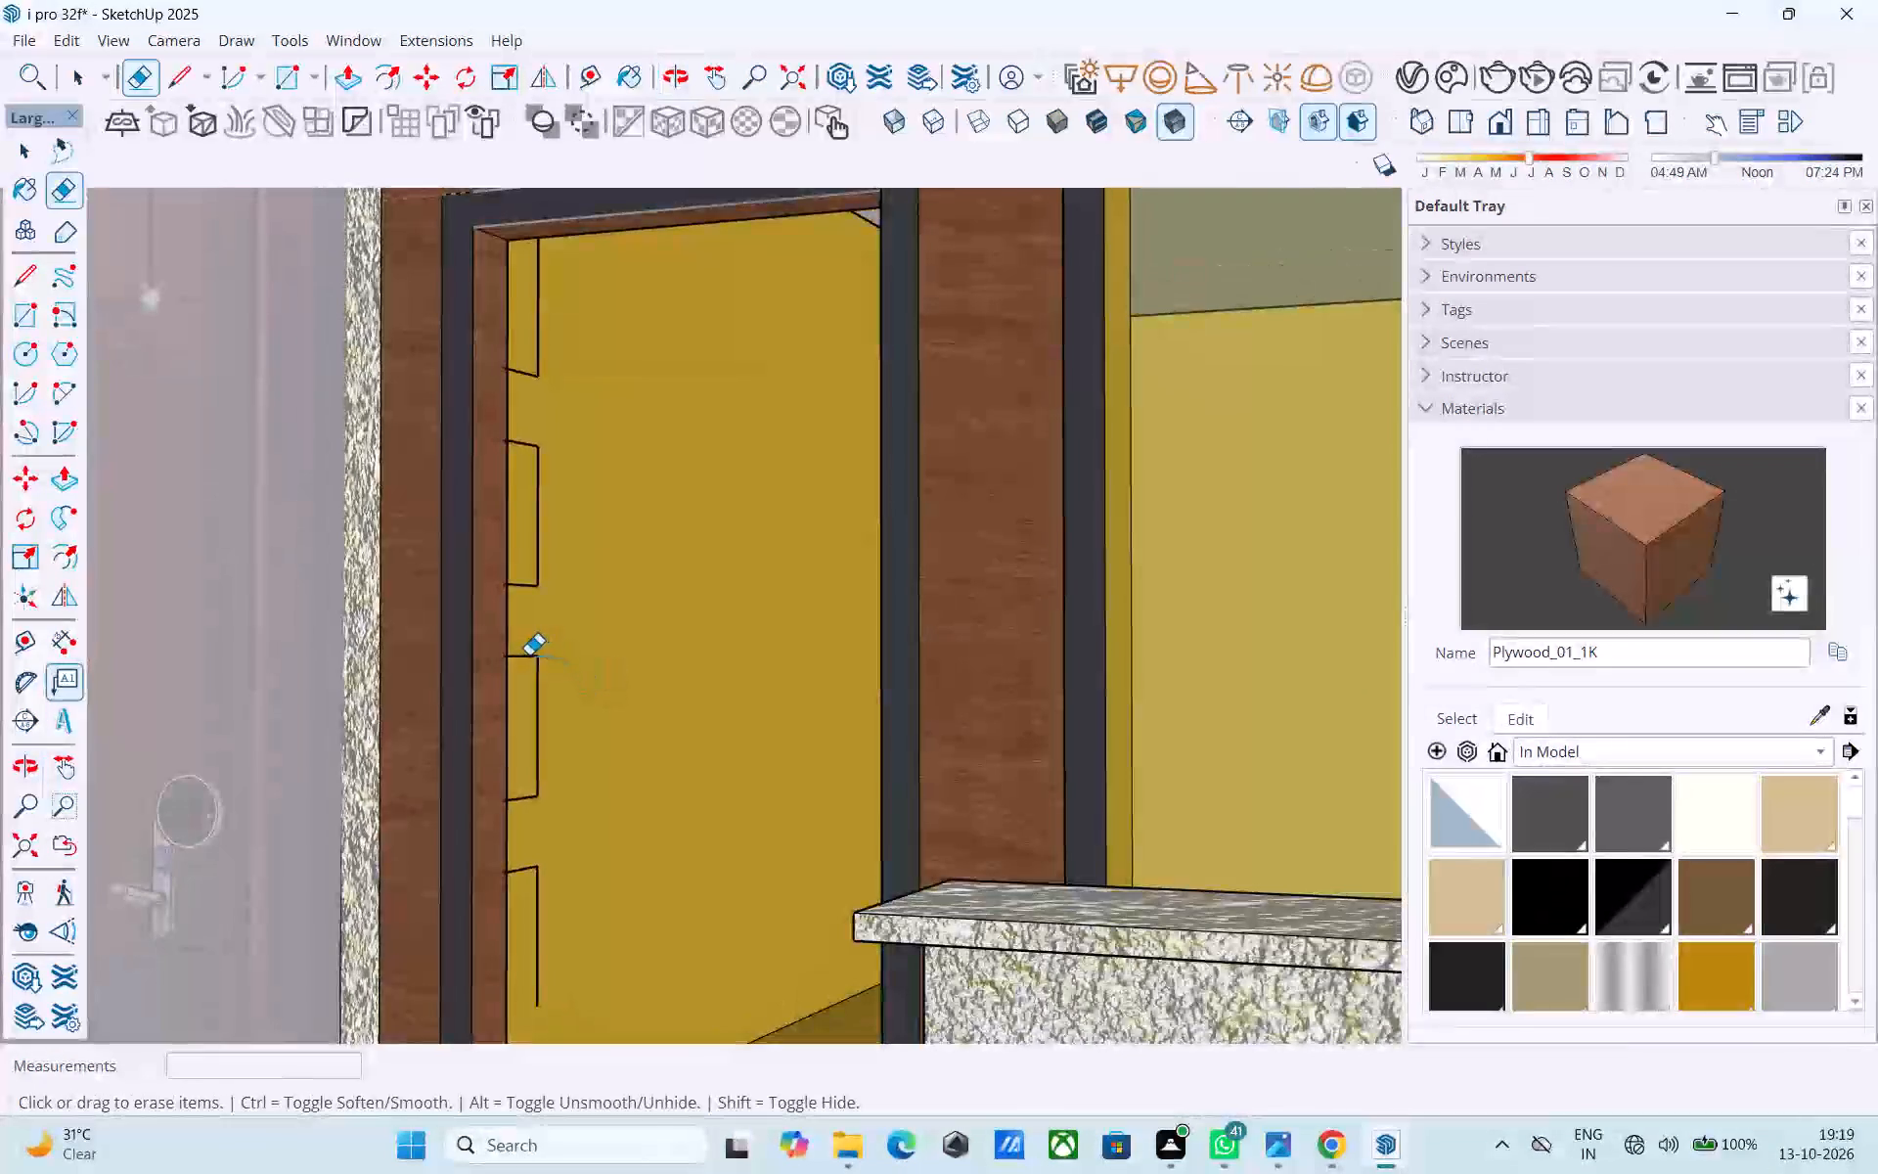
left_click_drag(527, 655, 528, 663)
left_click_drag(536, 680, 542, 708)
left_click(530, 801)
left_click_drag(530, 785, 533, 797)
left_click_drag(533, 845, 533, 848)
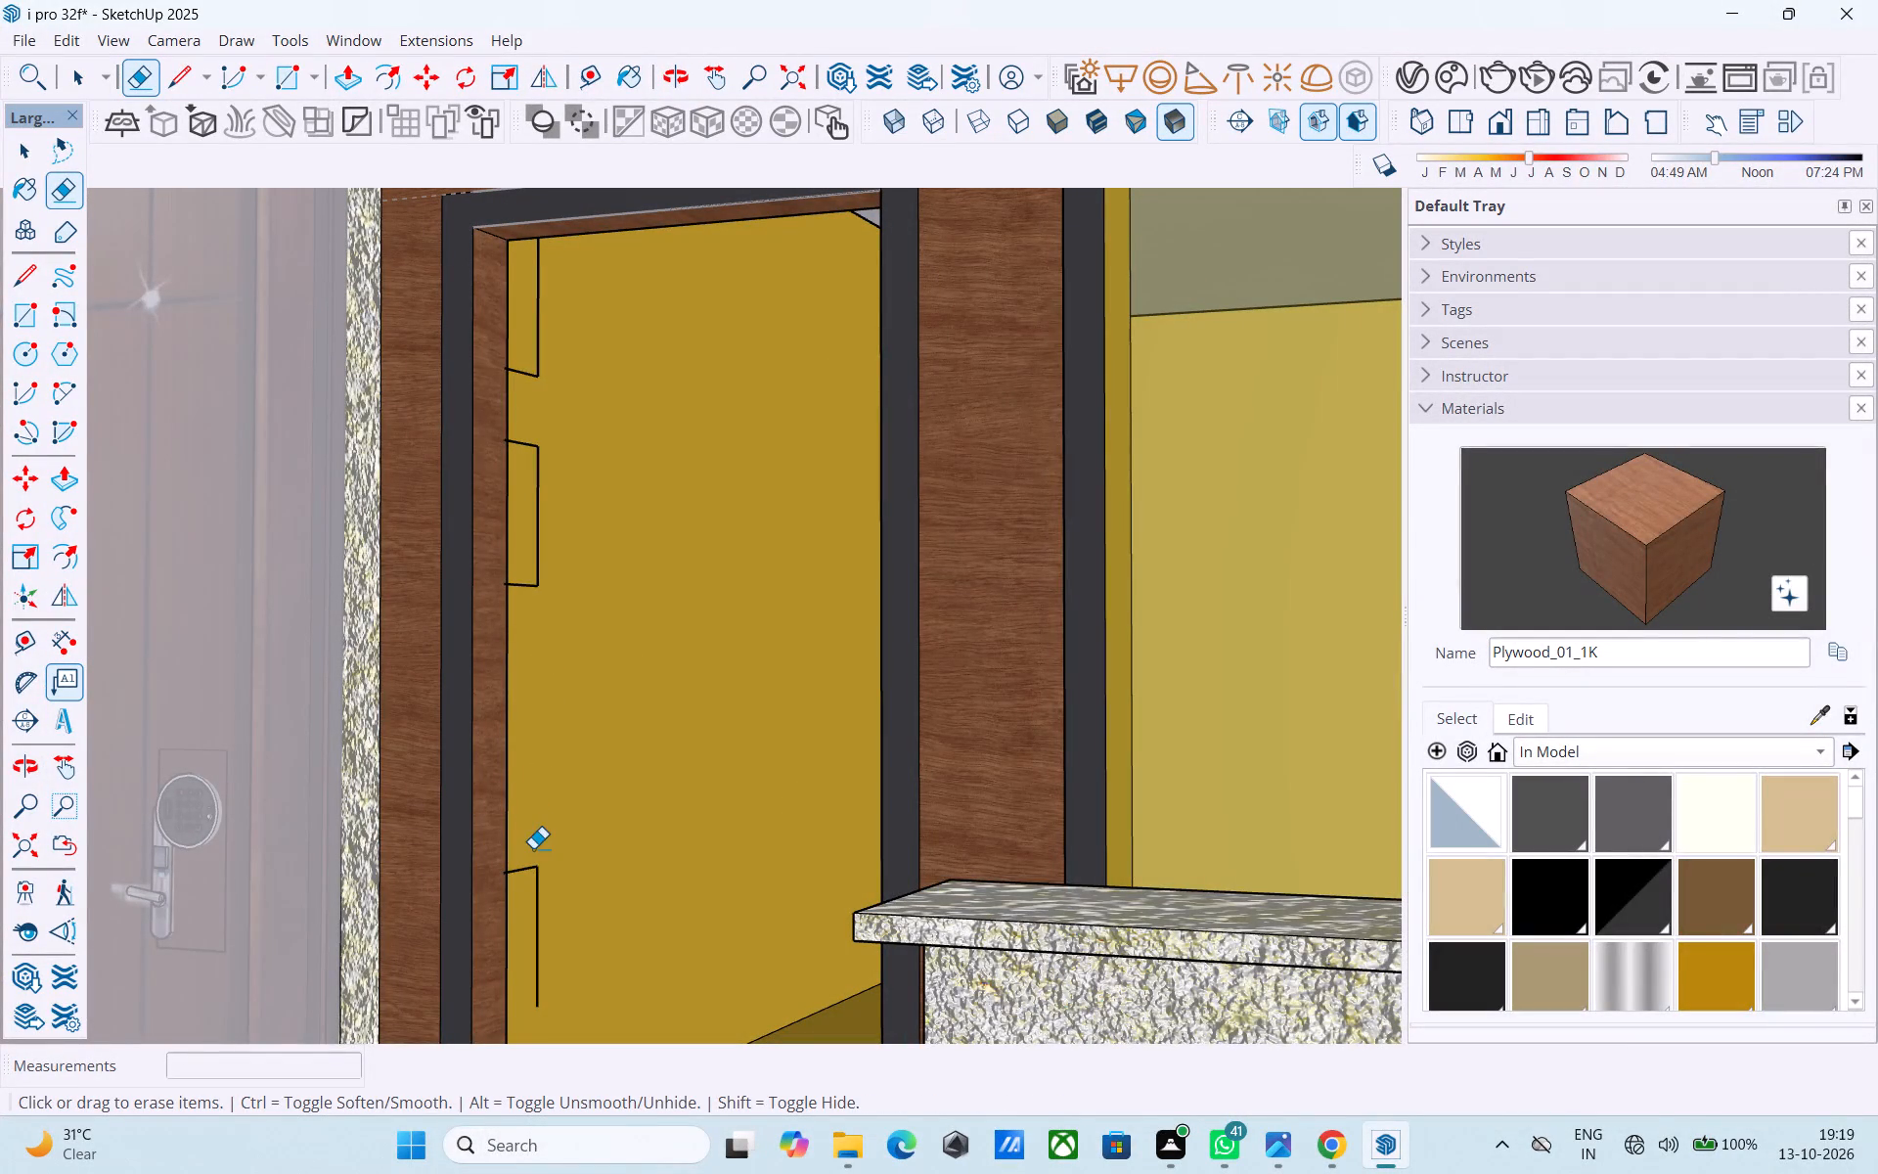
left_click_drag(533, 848, 539, 868)
left_click_drag(548, 575, 539, 579)
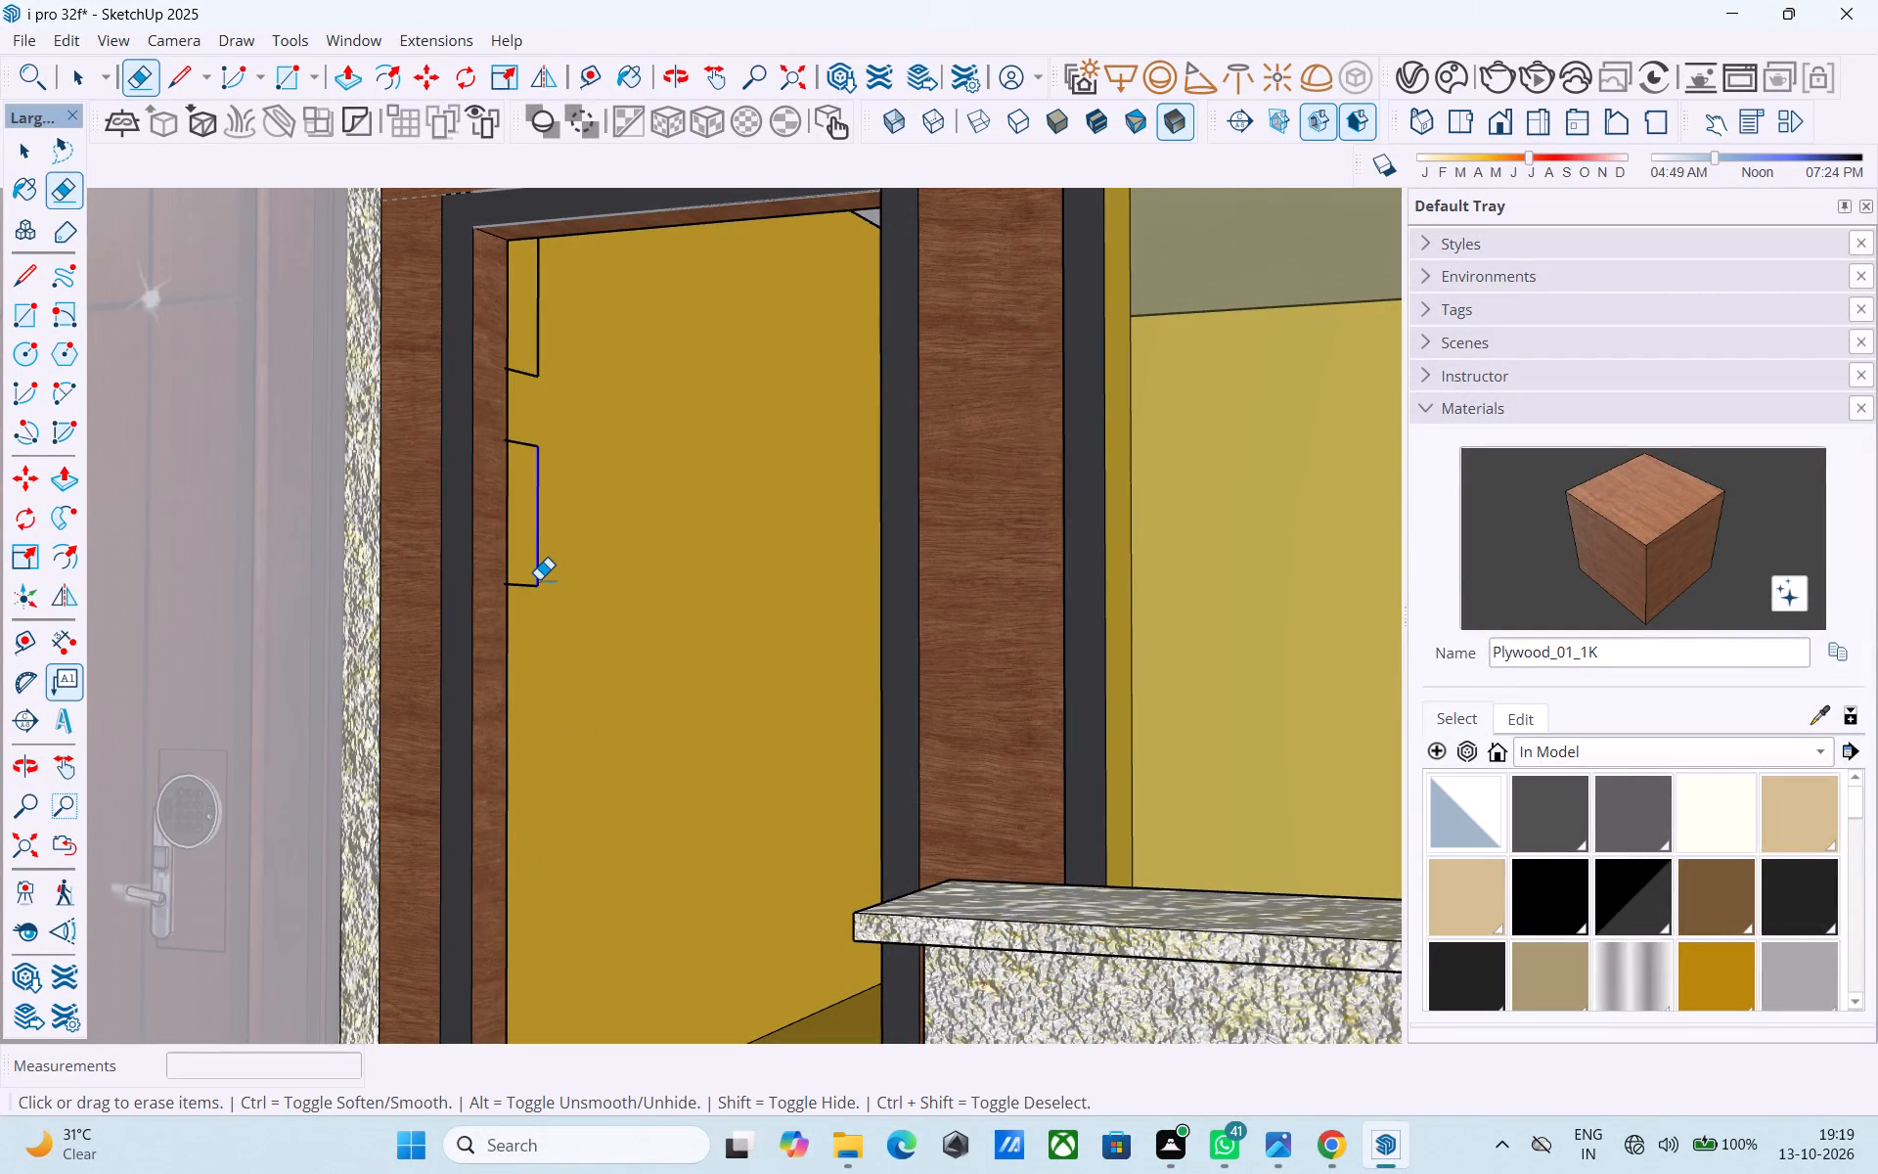
left_click_drag(539, 579, 538, 585)
left_click(534, 448)
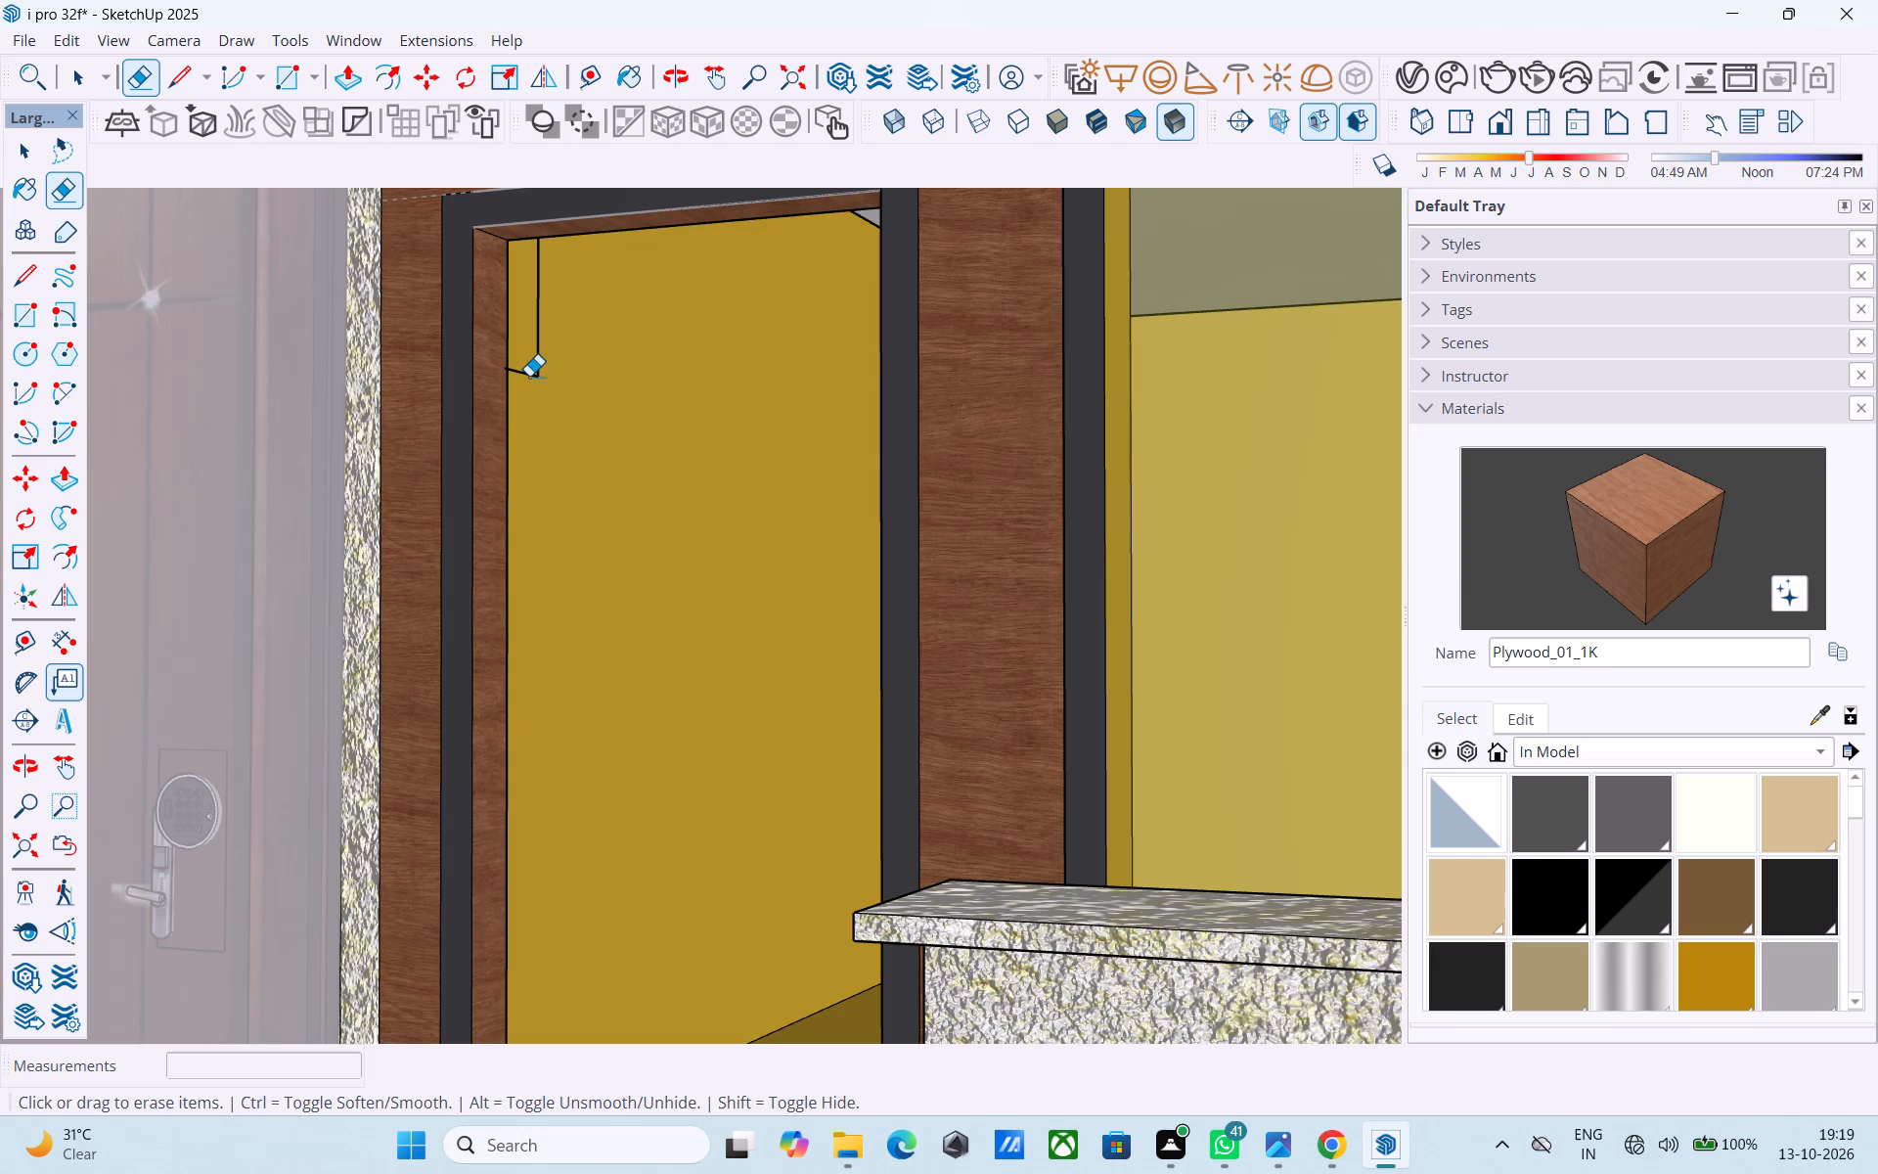
left_click_drag(529, 376, 549, 364)
scroll(618, 432, "down", 7)
middle_click_drag(665, 483, 1072, 451)
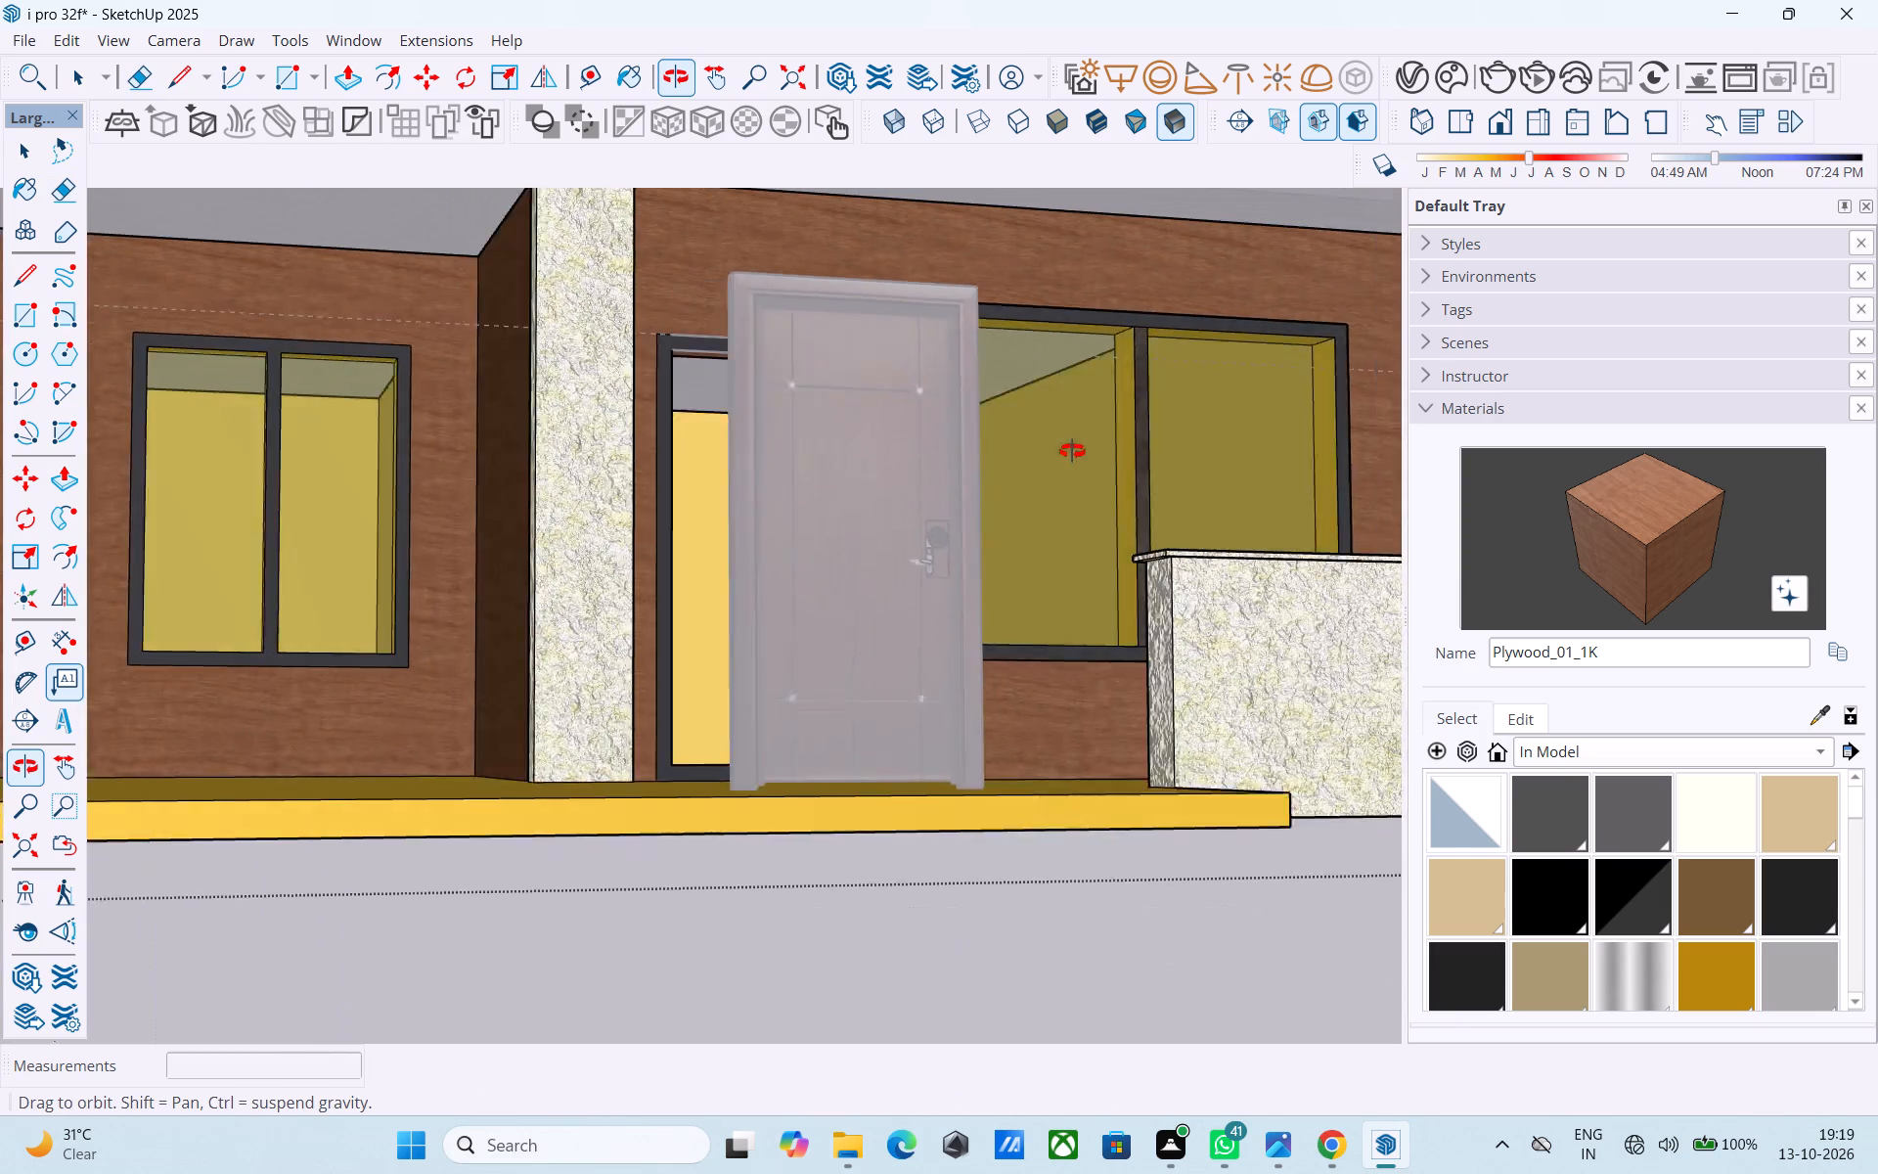
middle_click_drag(1072, 451, 1099, 477)
scroll(1031, 489, "down", 7)
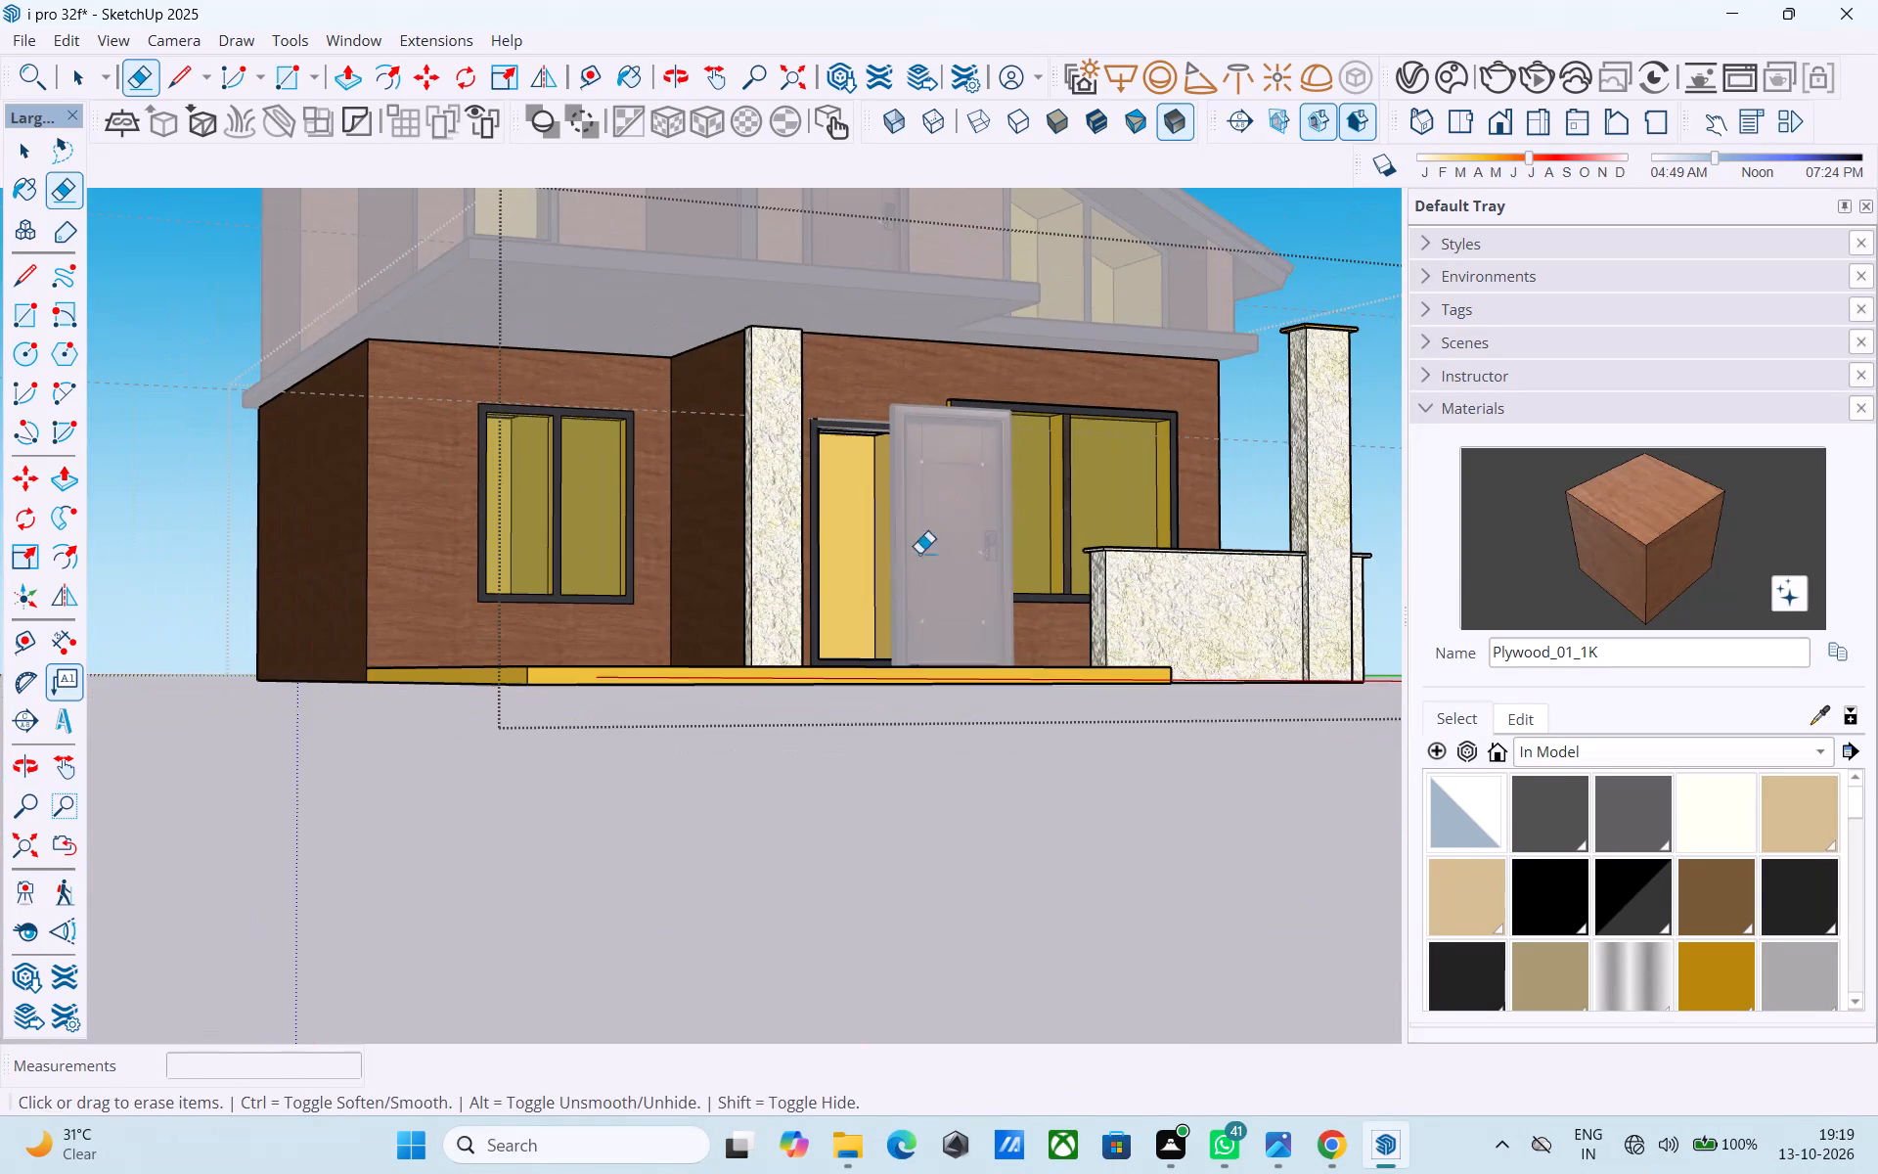
key("space")
left_click(893, 767)
Move the pasted door into the ground-floor opening, snapping its lower-left corner to the frame's inner lower-left corner.
middle_click_drag(869, 554, 855, 586)
scroll(884, 565, "up", 4)
left_click(891, 552)
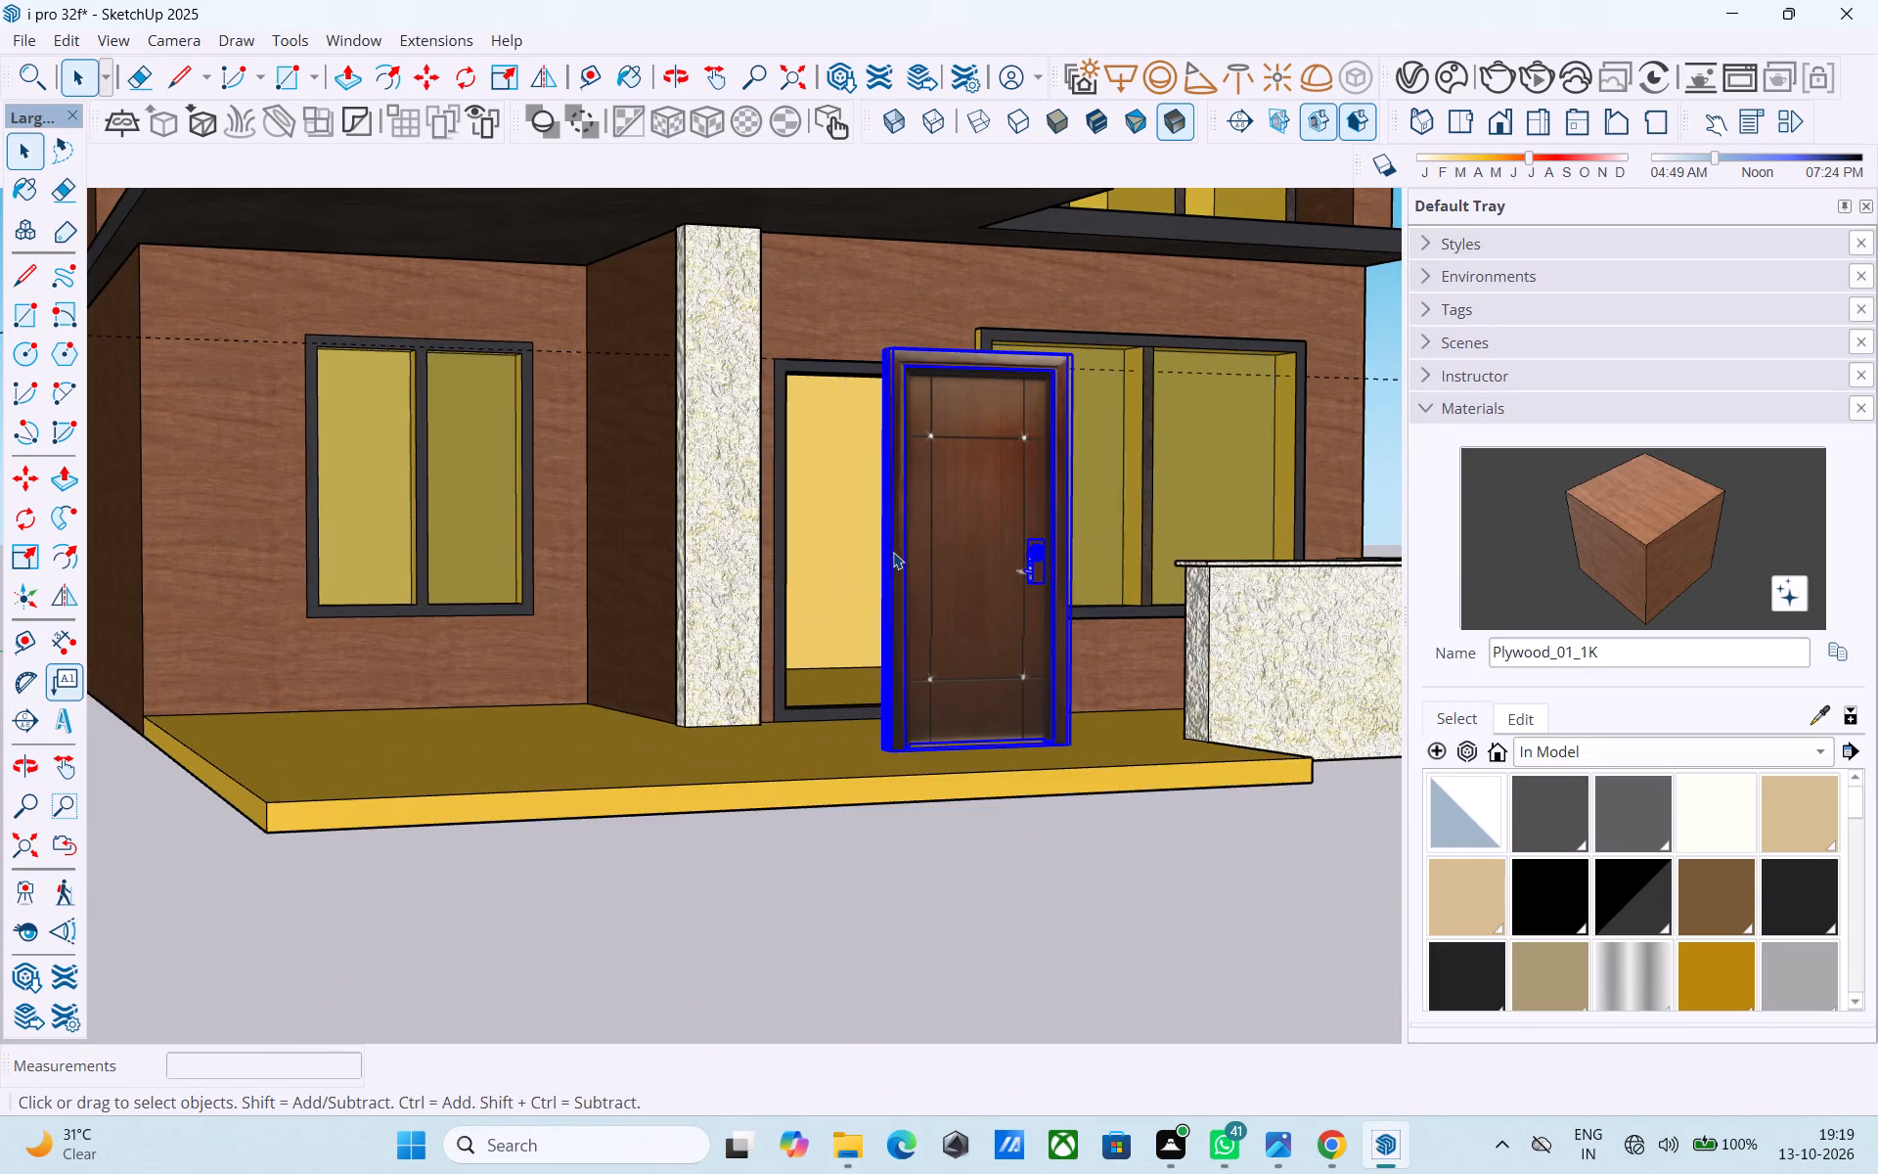
scroll(893, 552, "up", 5)
key("m")
scroll(835, 681, "up", 3)
scroll(964, 805, "down", 2)
middle_click_drag(963, 807, 928, 600, "shift")
scroll(959, 1013, "up", 5)
middle_click_drag(966, 1021, 1011, 1039)
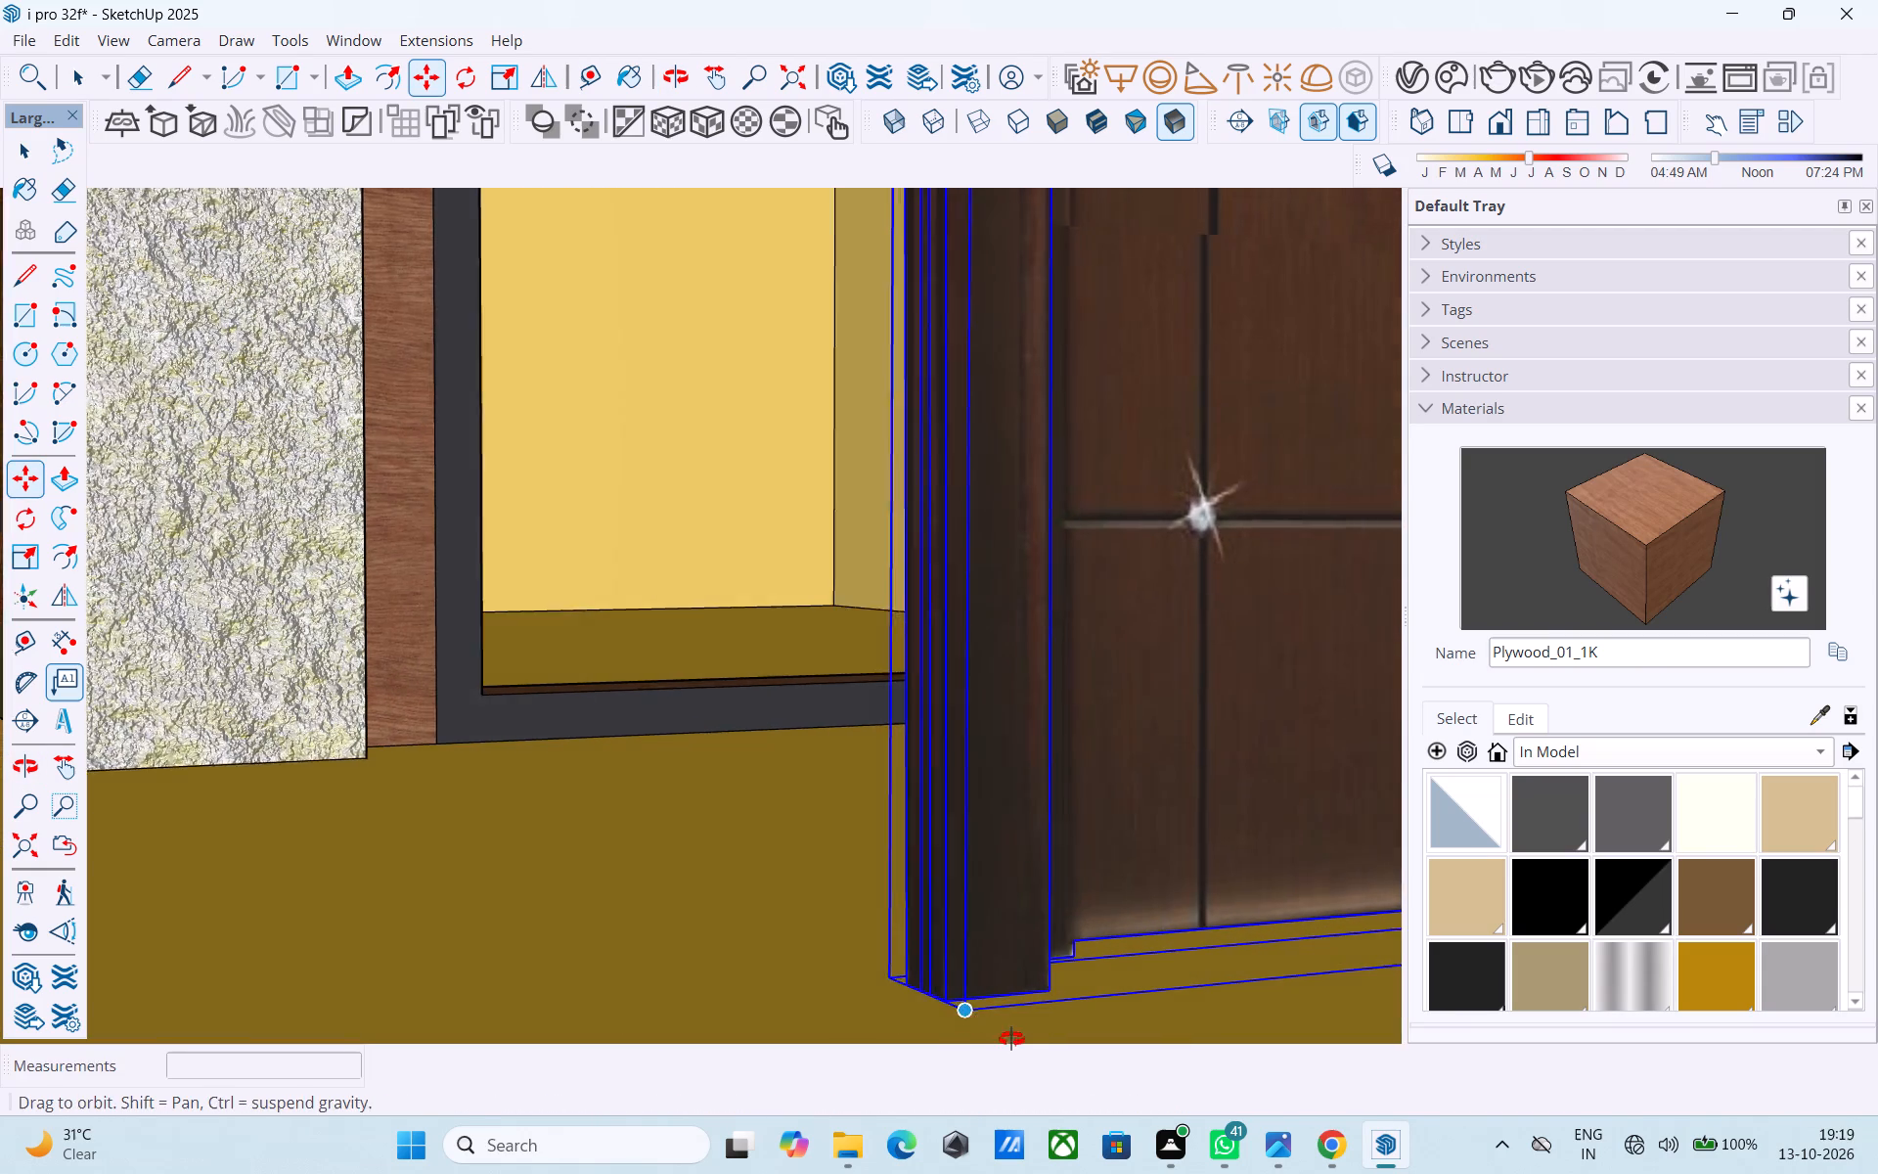
middle_click_drag(1011, 1039, 1024, 1046)
left_click(940, 996)
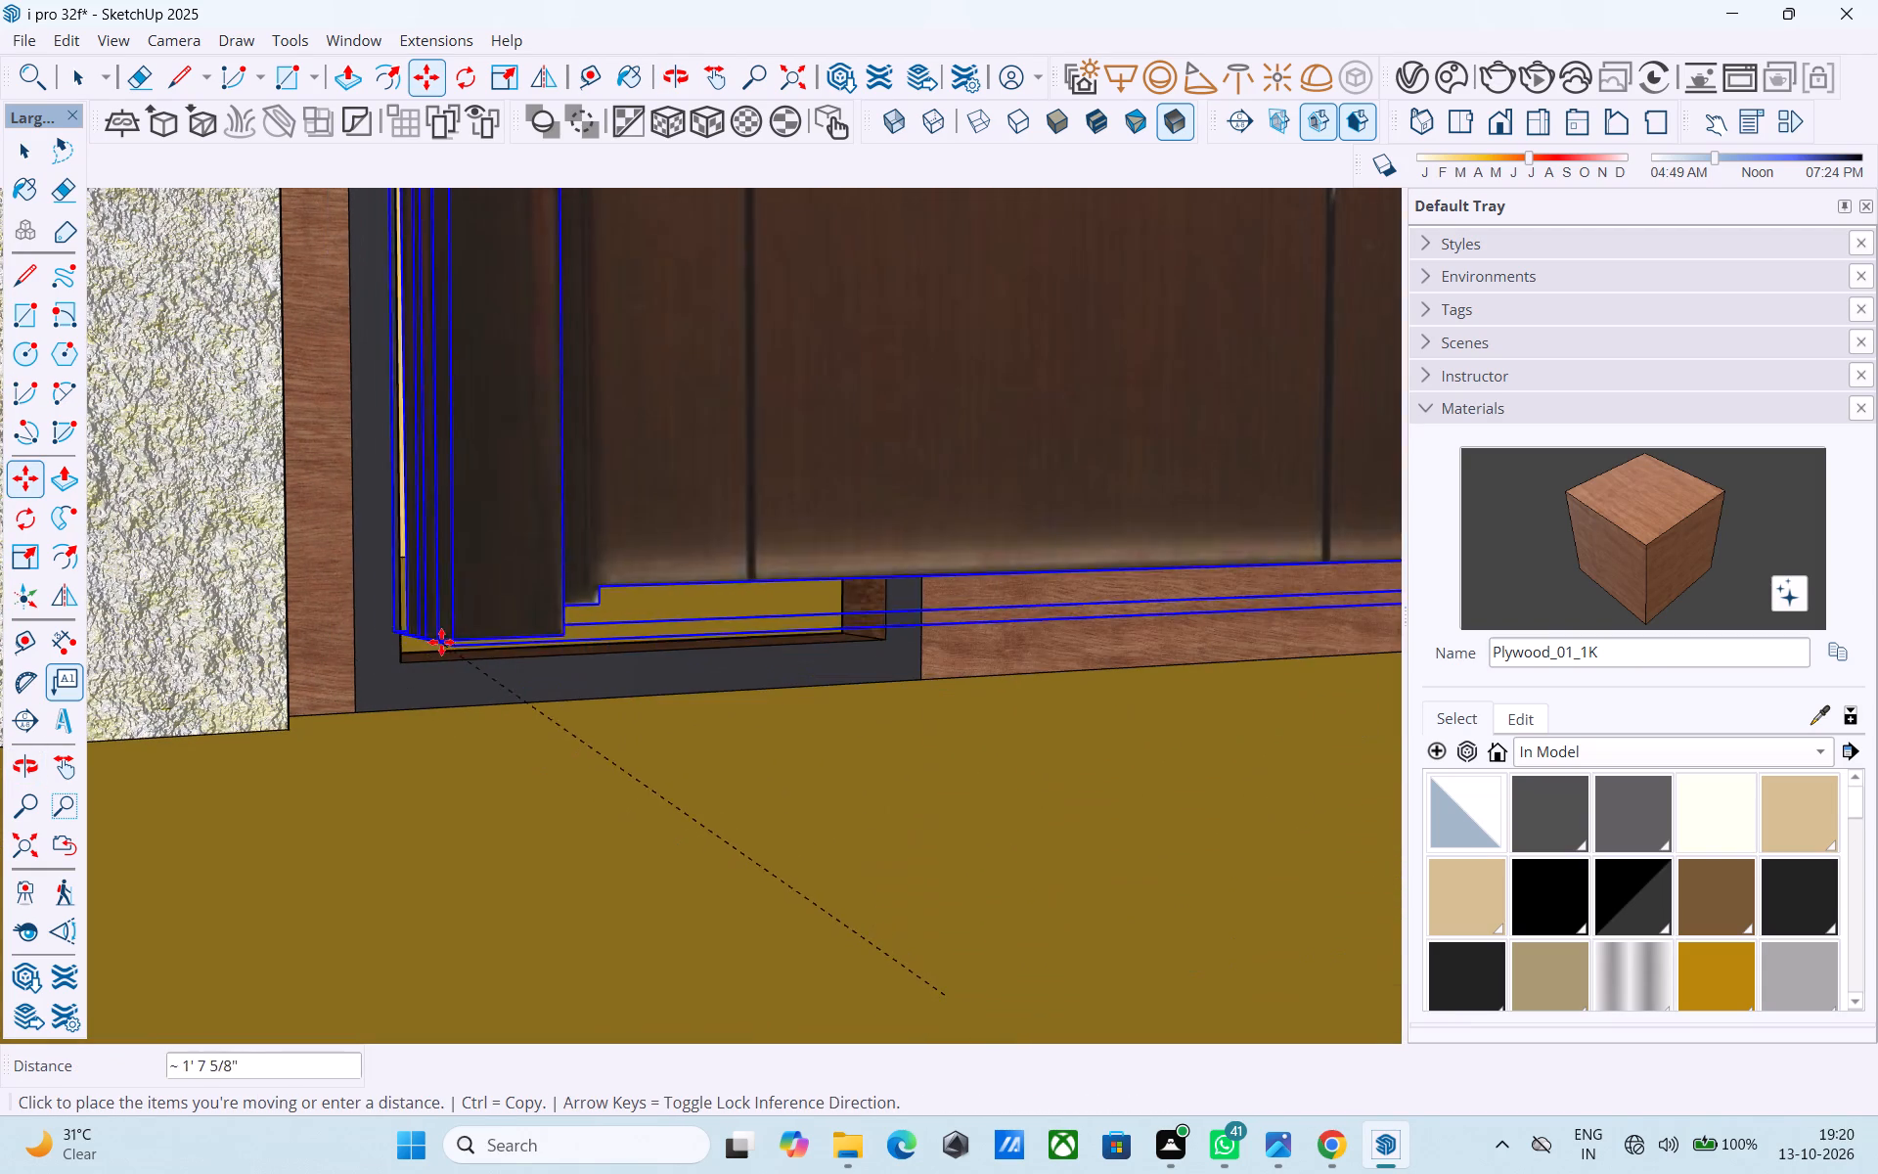
scroll(435, 651, "up", 5)
scroll(399, 655, "up", 17)
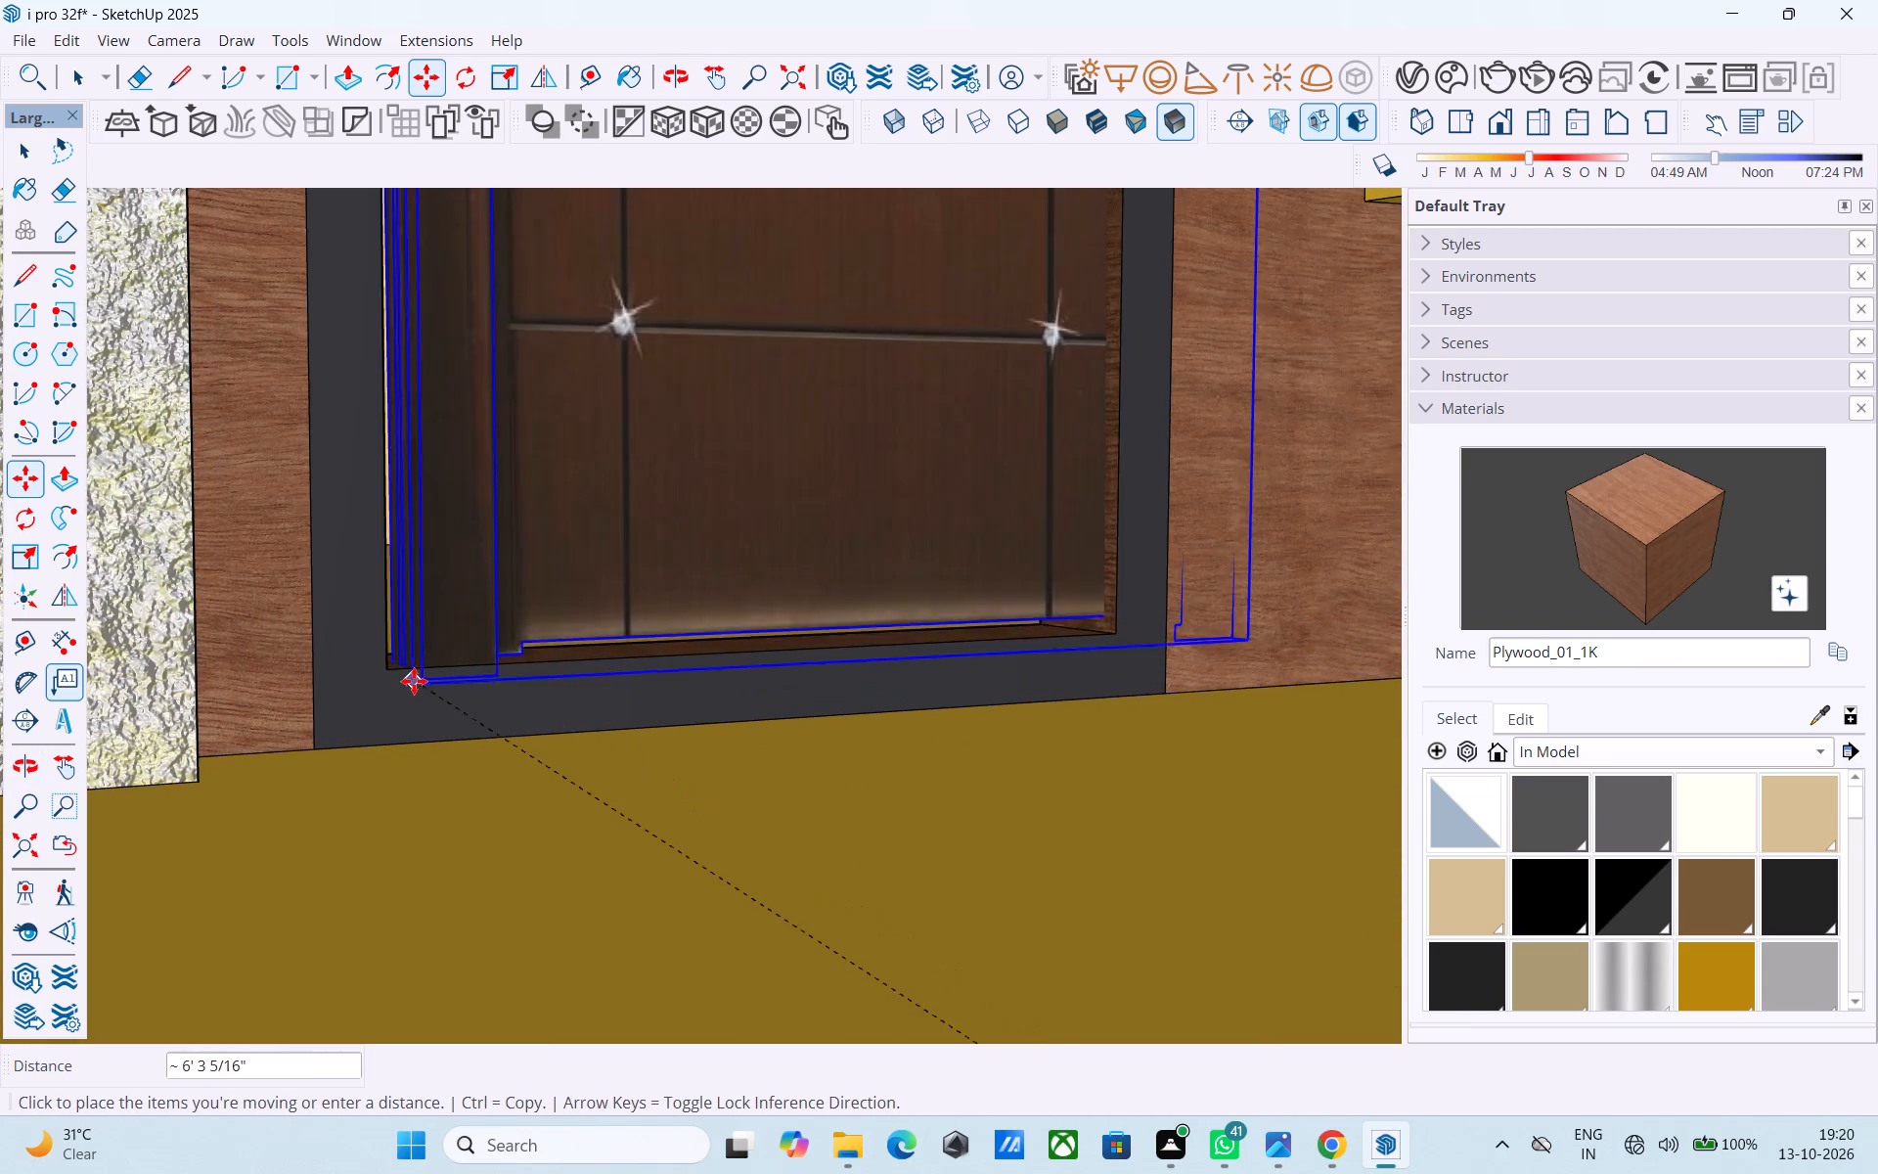
middle_click_drag(414, 688, 410, 677)
scroll(410, 678, "up", 7)
left_click(367, 644)
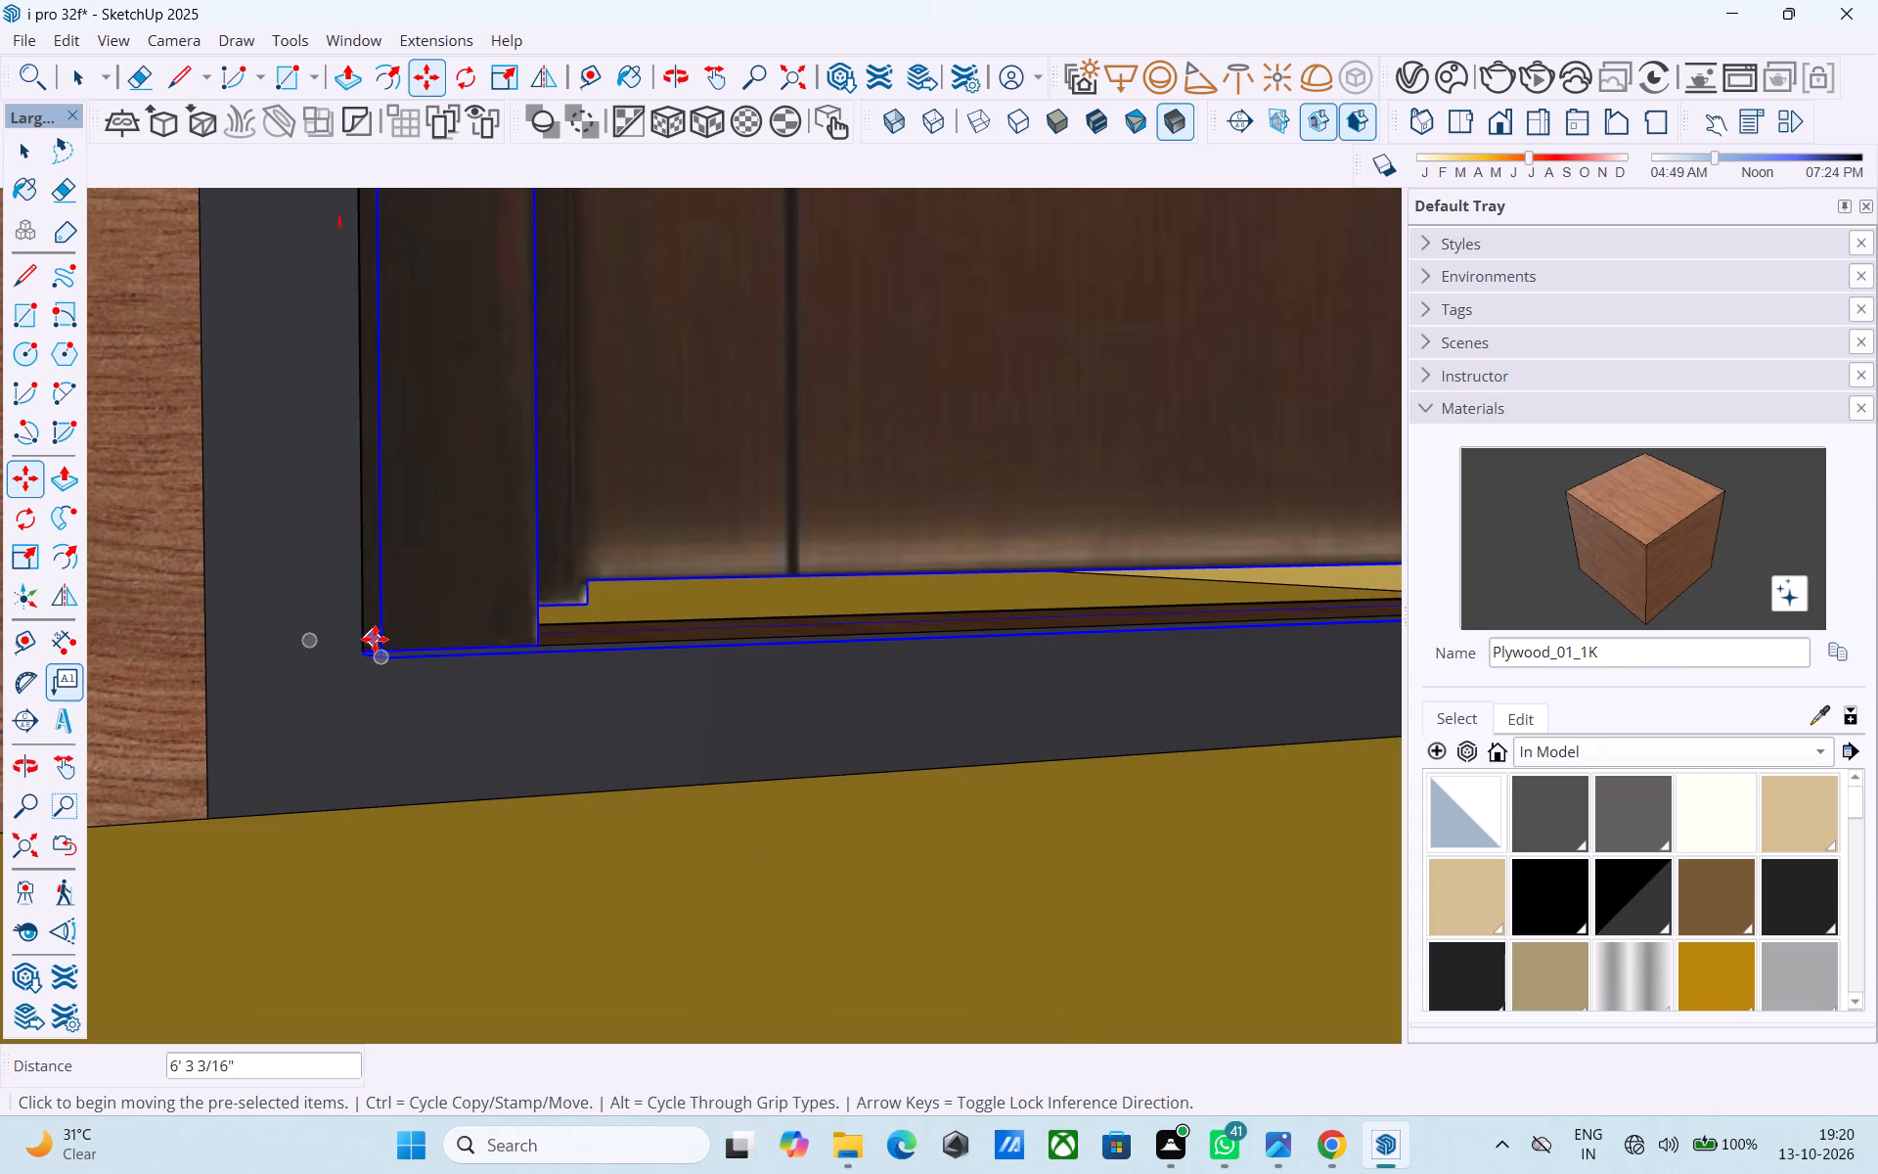
Scale the ground-floor door's width down to fit inside the dark frame, and deselect it.
scroll(375, 639, "down", 17)
middle_click_drag(375, 638, 157, 844)
middle_click_drag(390, 713, 234, 1029, "shift")
key("s")
middle_click_drag(571, 710, 399, 738)
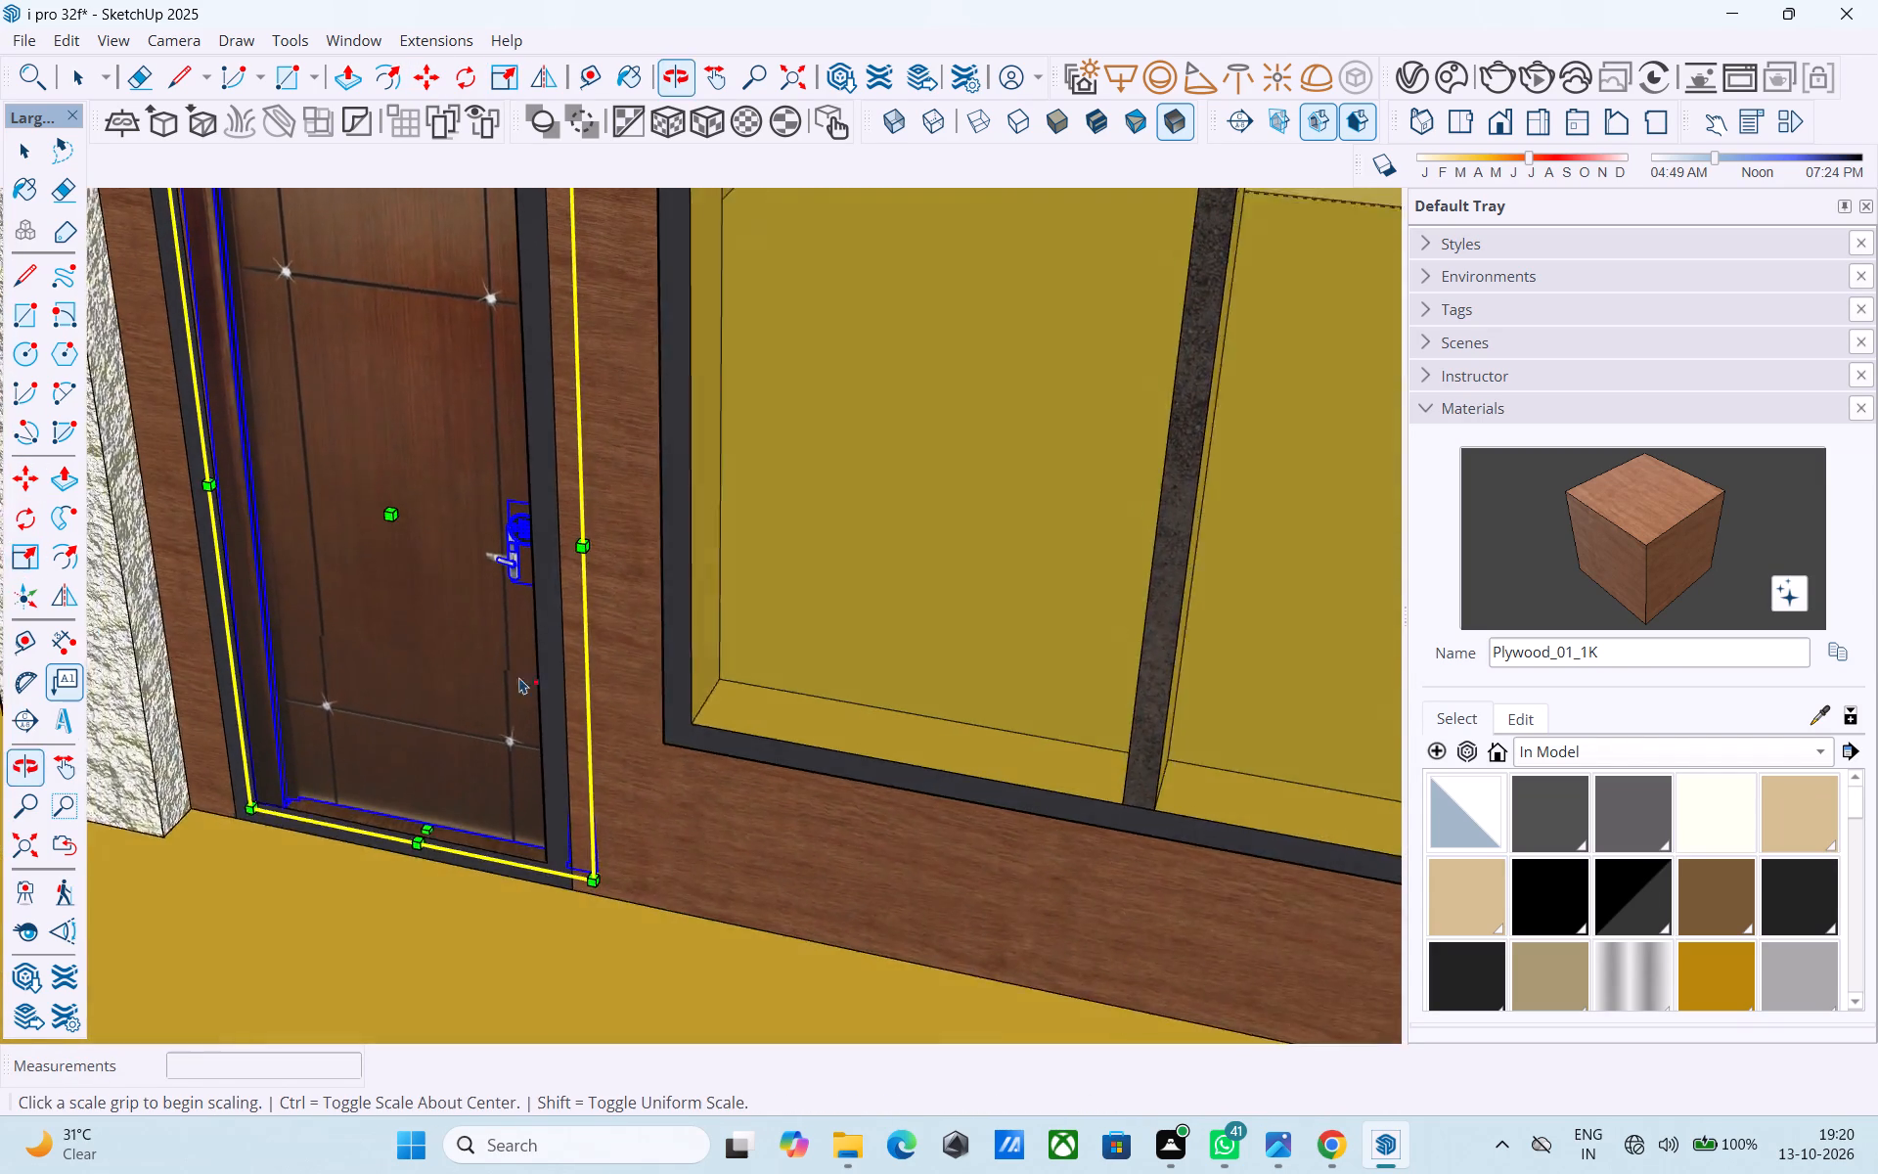
scroll(562, 634, "up", 2)
left_click_drag(611, 520, 537, 500)
middle_click_drag(569, 495, 595, 487)
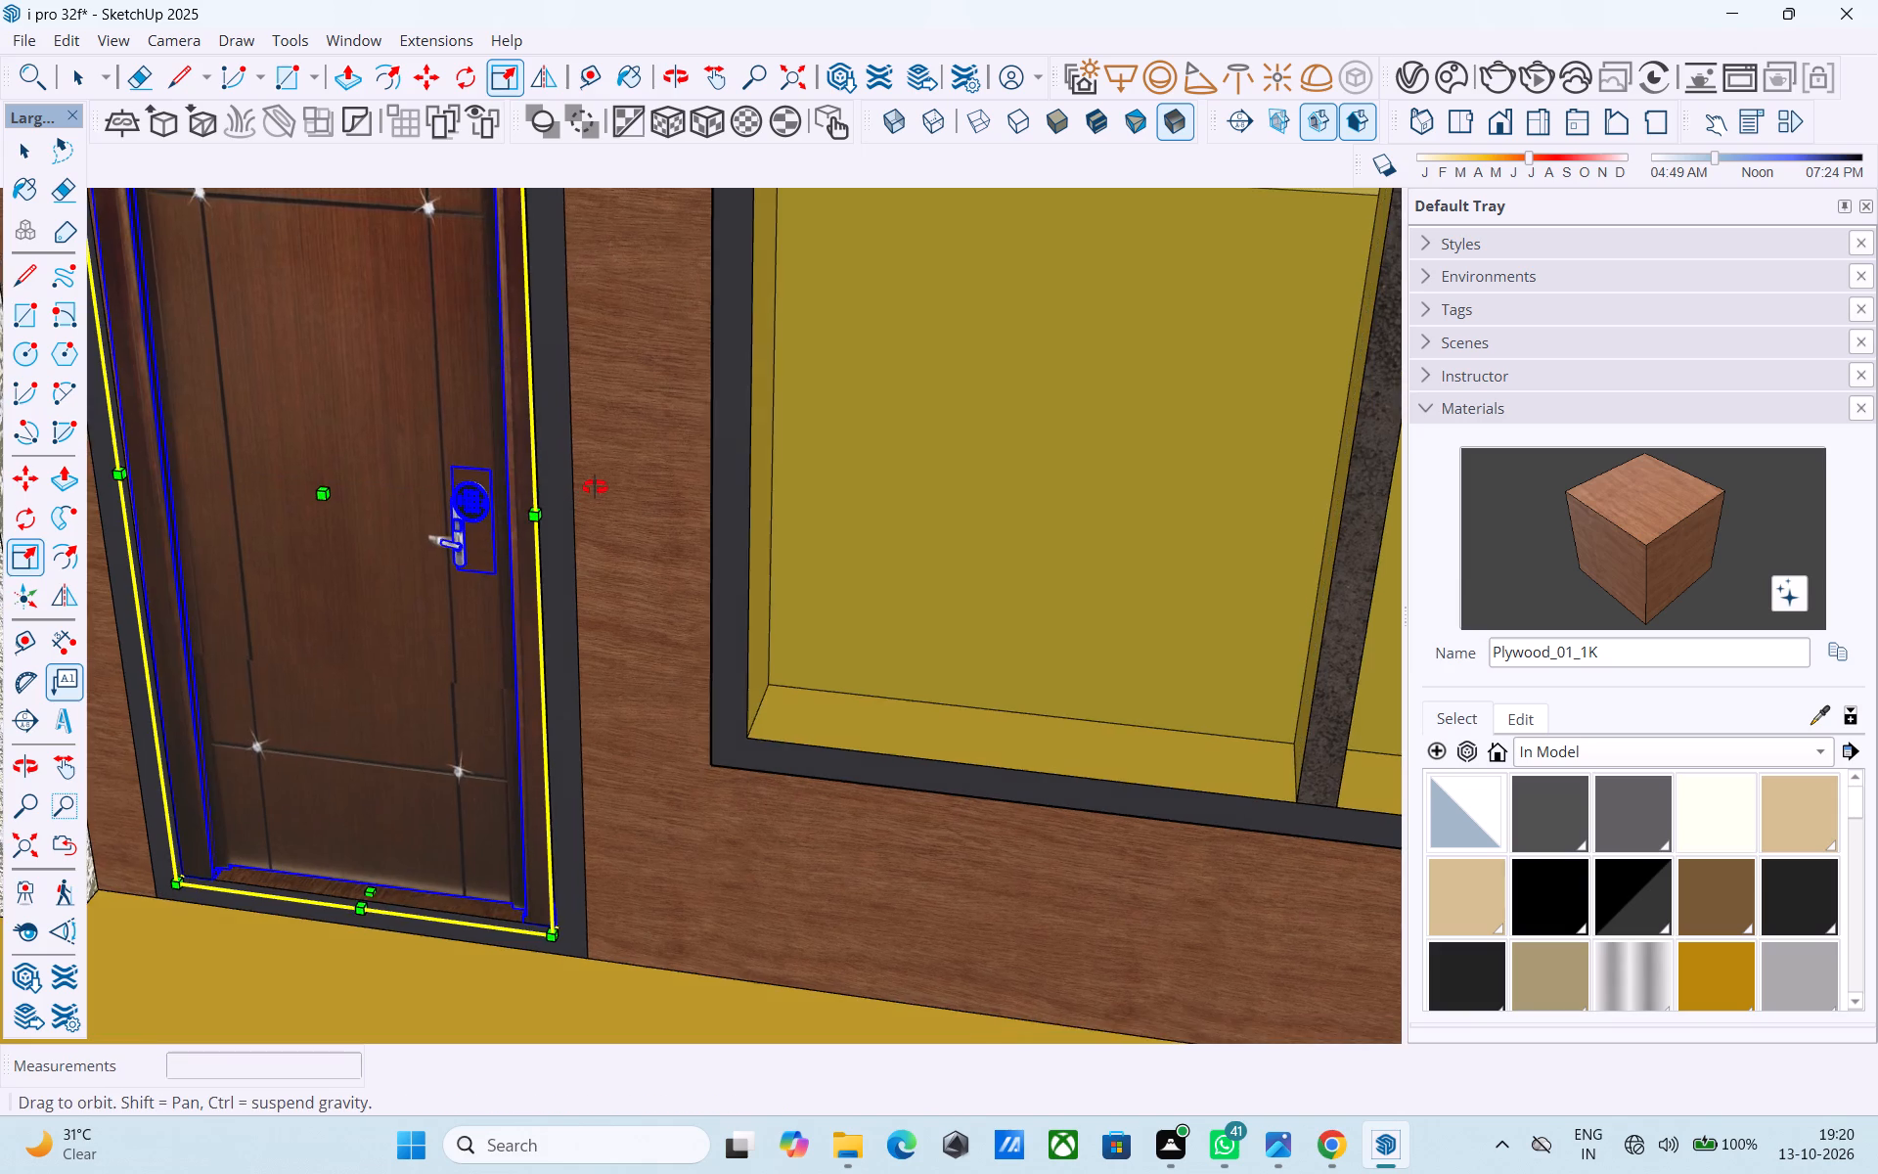
middle_click_drag(595, 487, 702, 645)
scroll(714, 643, "down", 2)
middle_click_drag(620, 738, 616, 382)
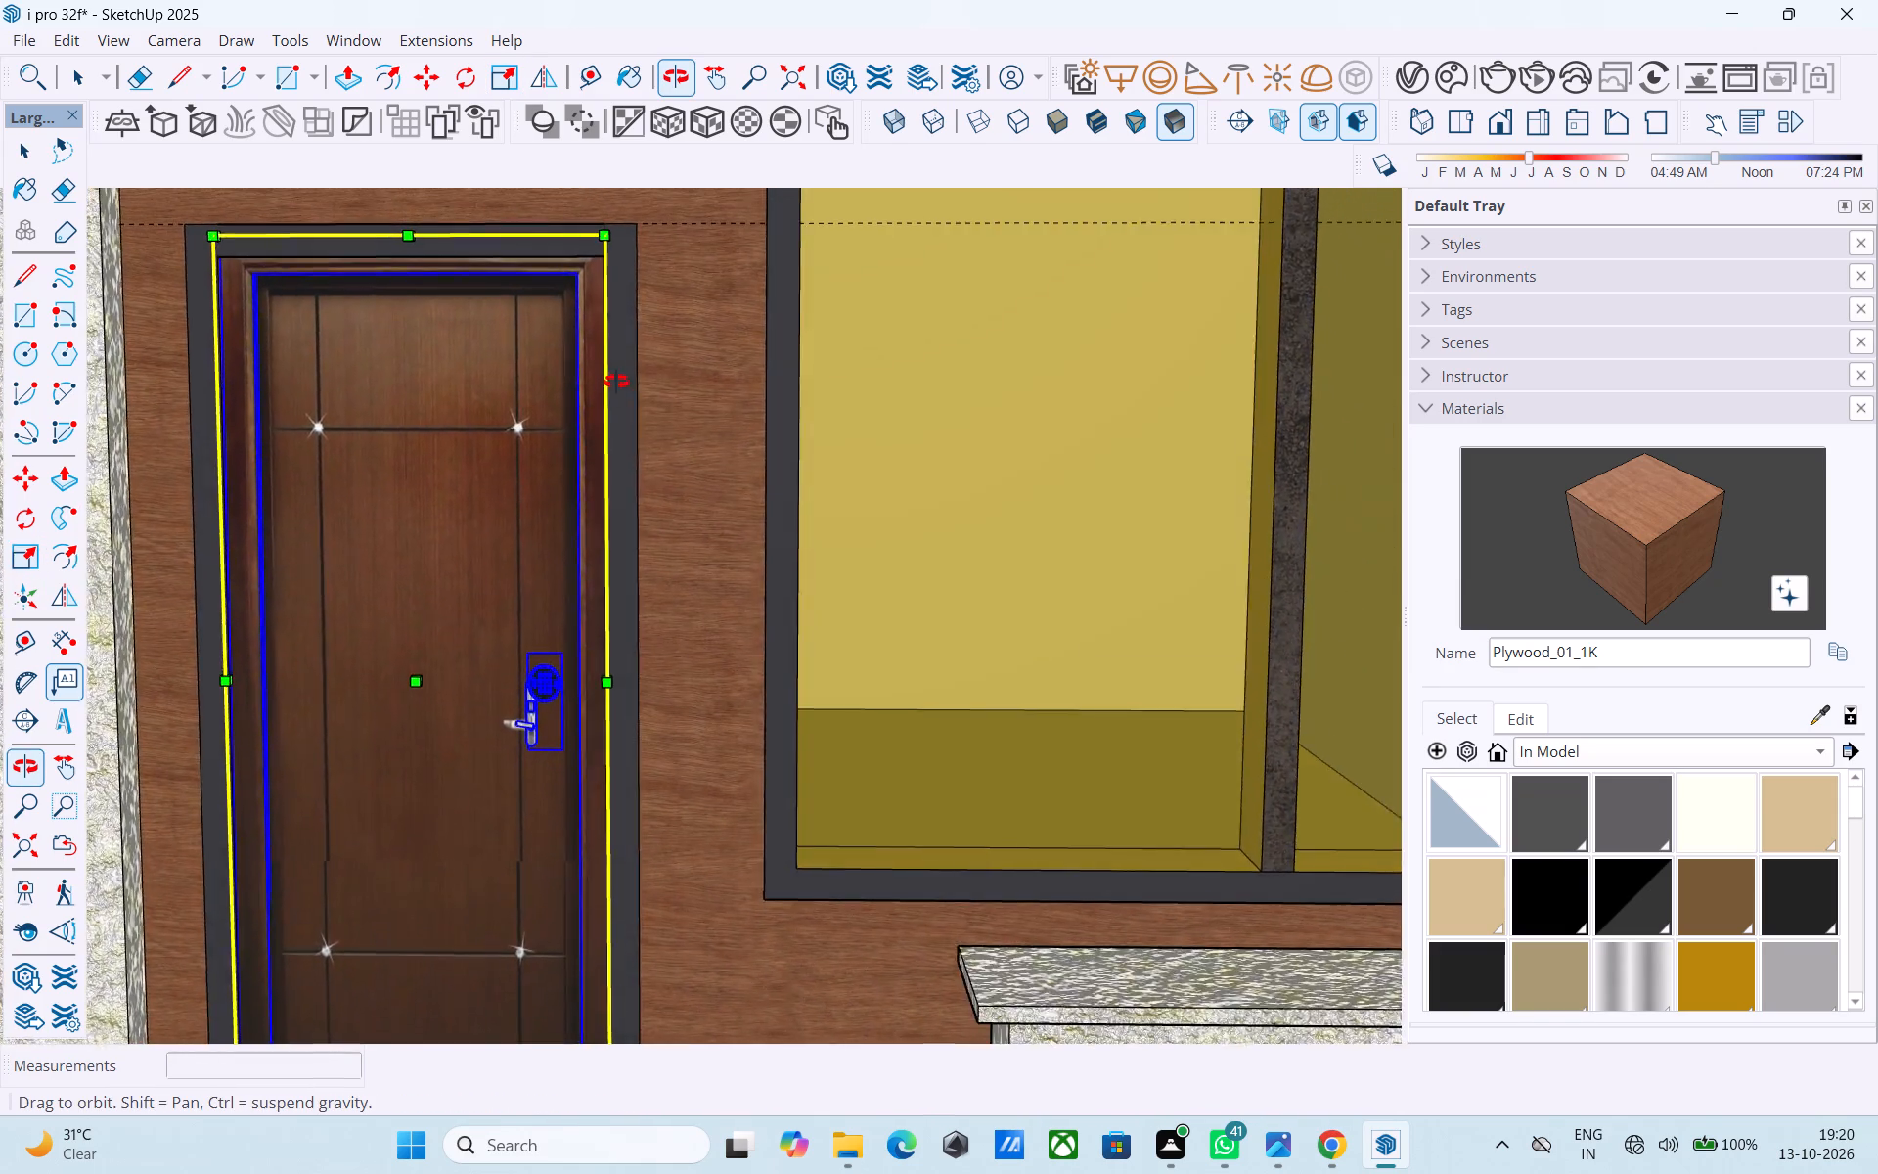
middle_click_drag(616, 382, 659, 396)
scroll(660, 398, "down", 12)
left_click(935, 786)
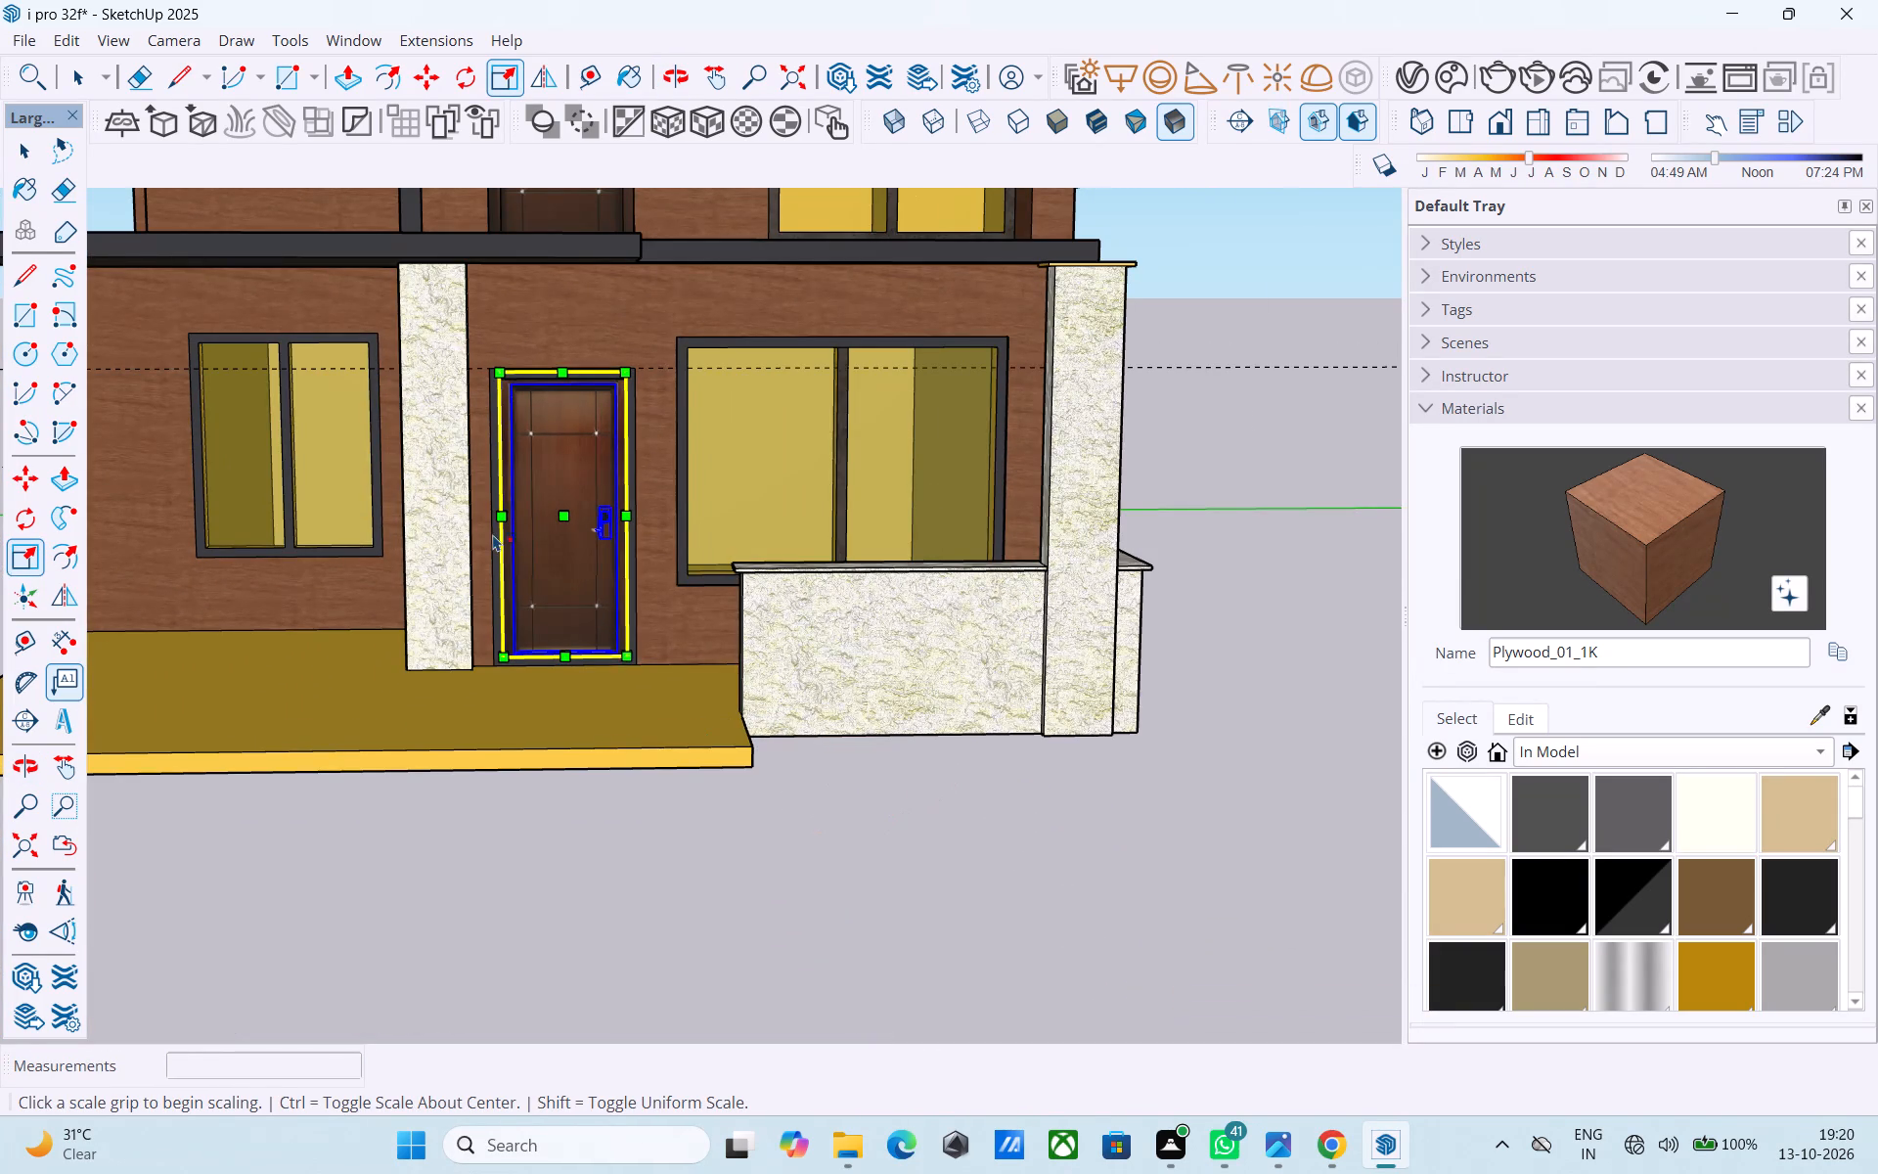
scroll(493, 534, "down", 5)
left_click(1056, 452)
middle_click_drag(678, 429, 645, 527, "shift")
key("space")
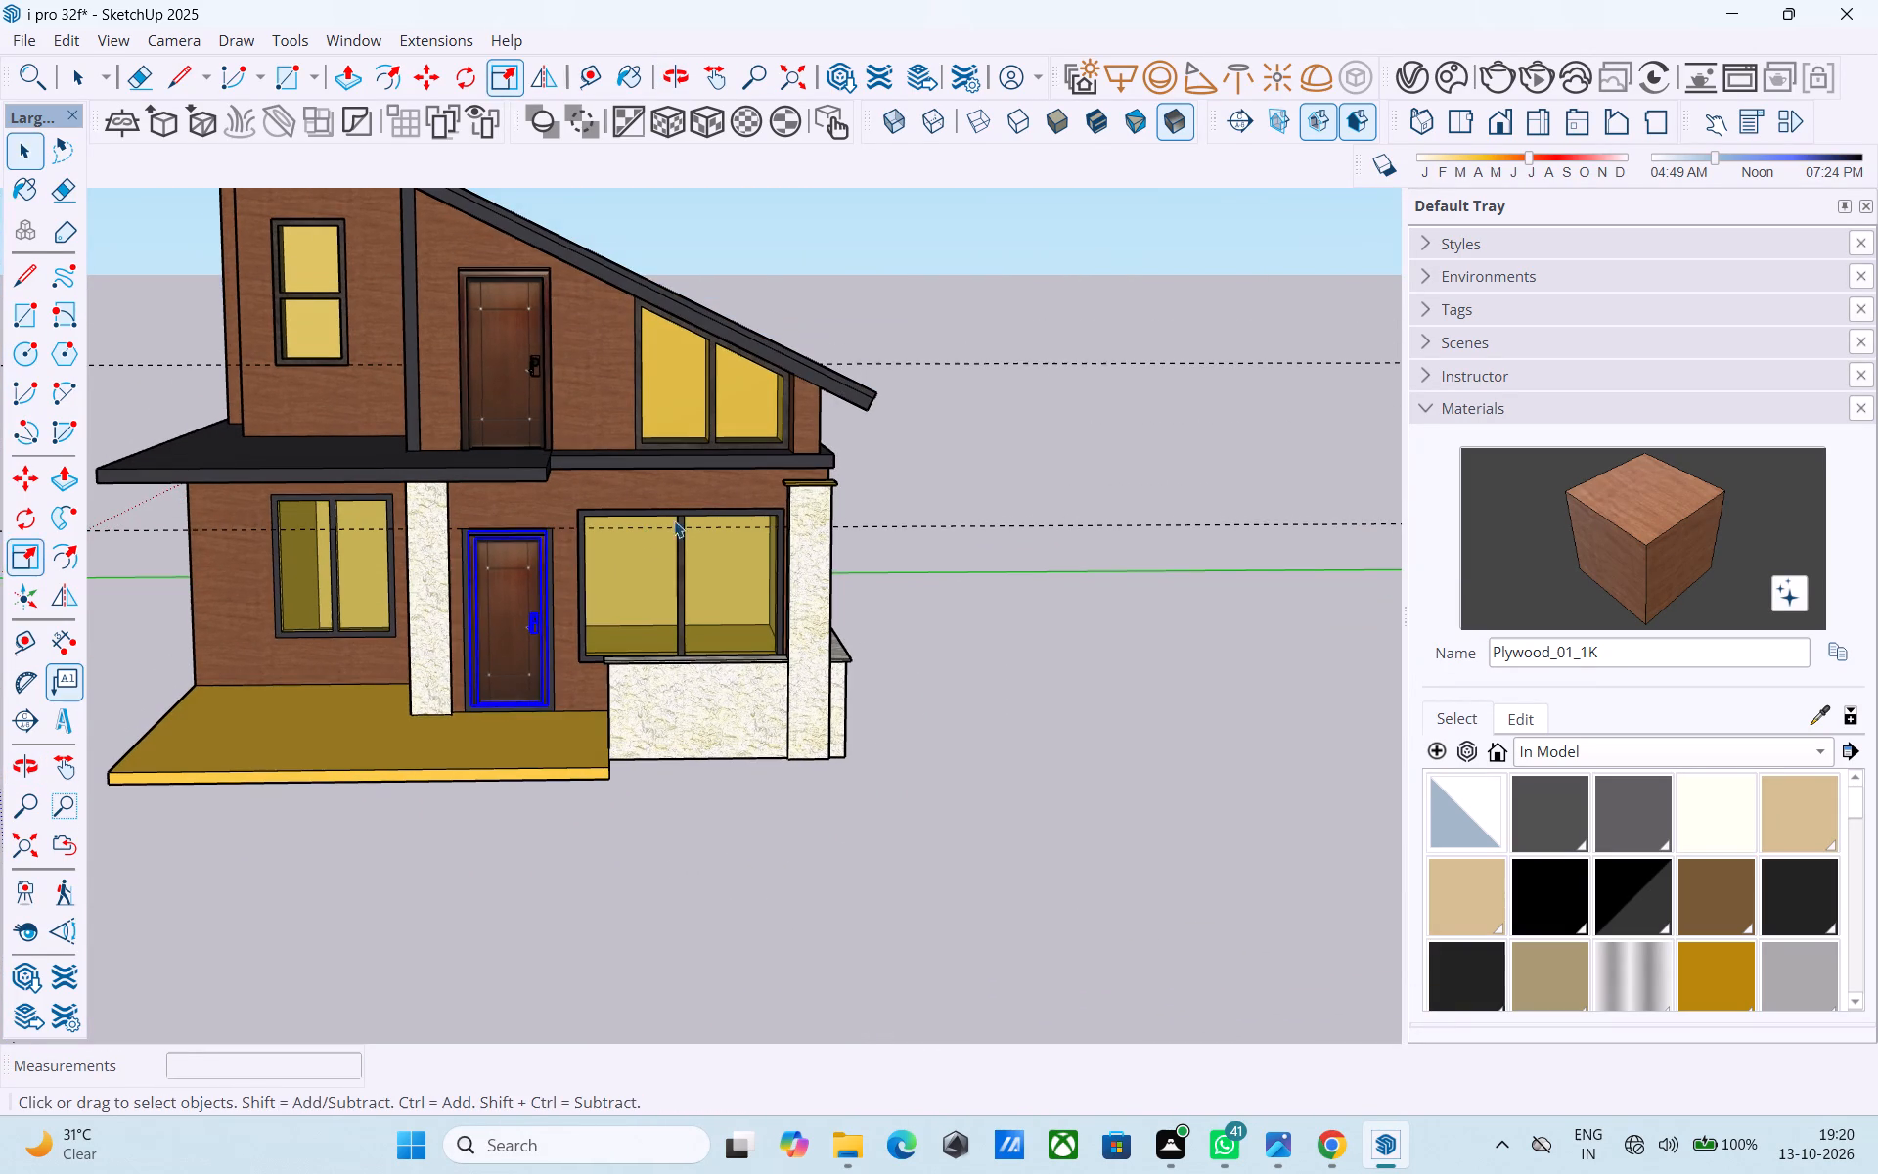
left_click(978, 468)
Save the model and purge its unused items.
scroll(566, 493, "down", 2)
key("ctrl+s")
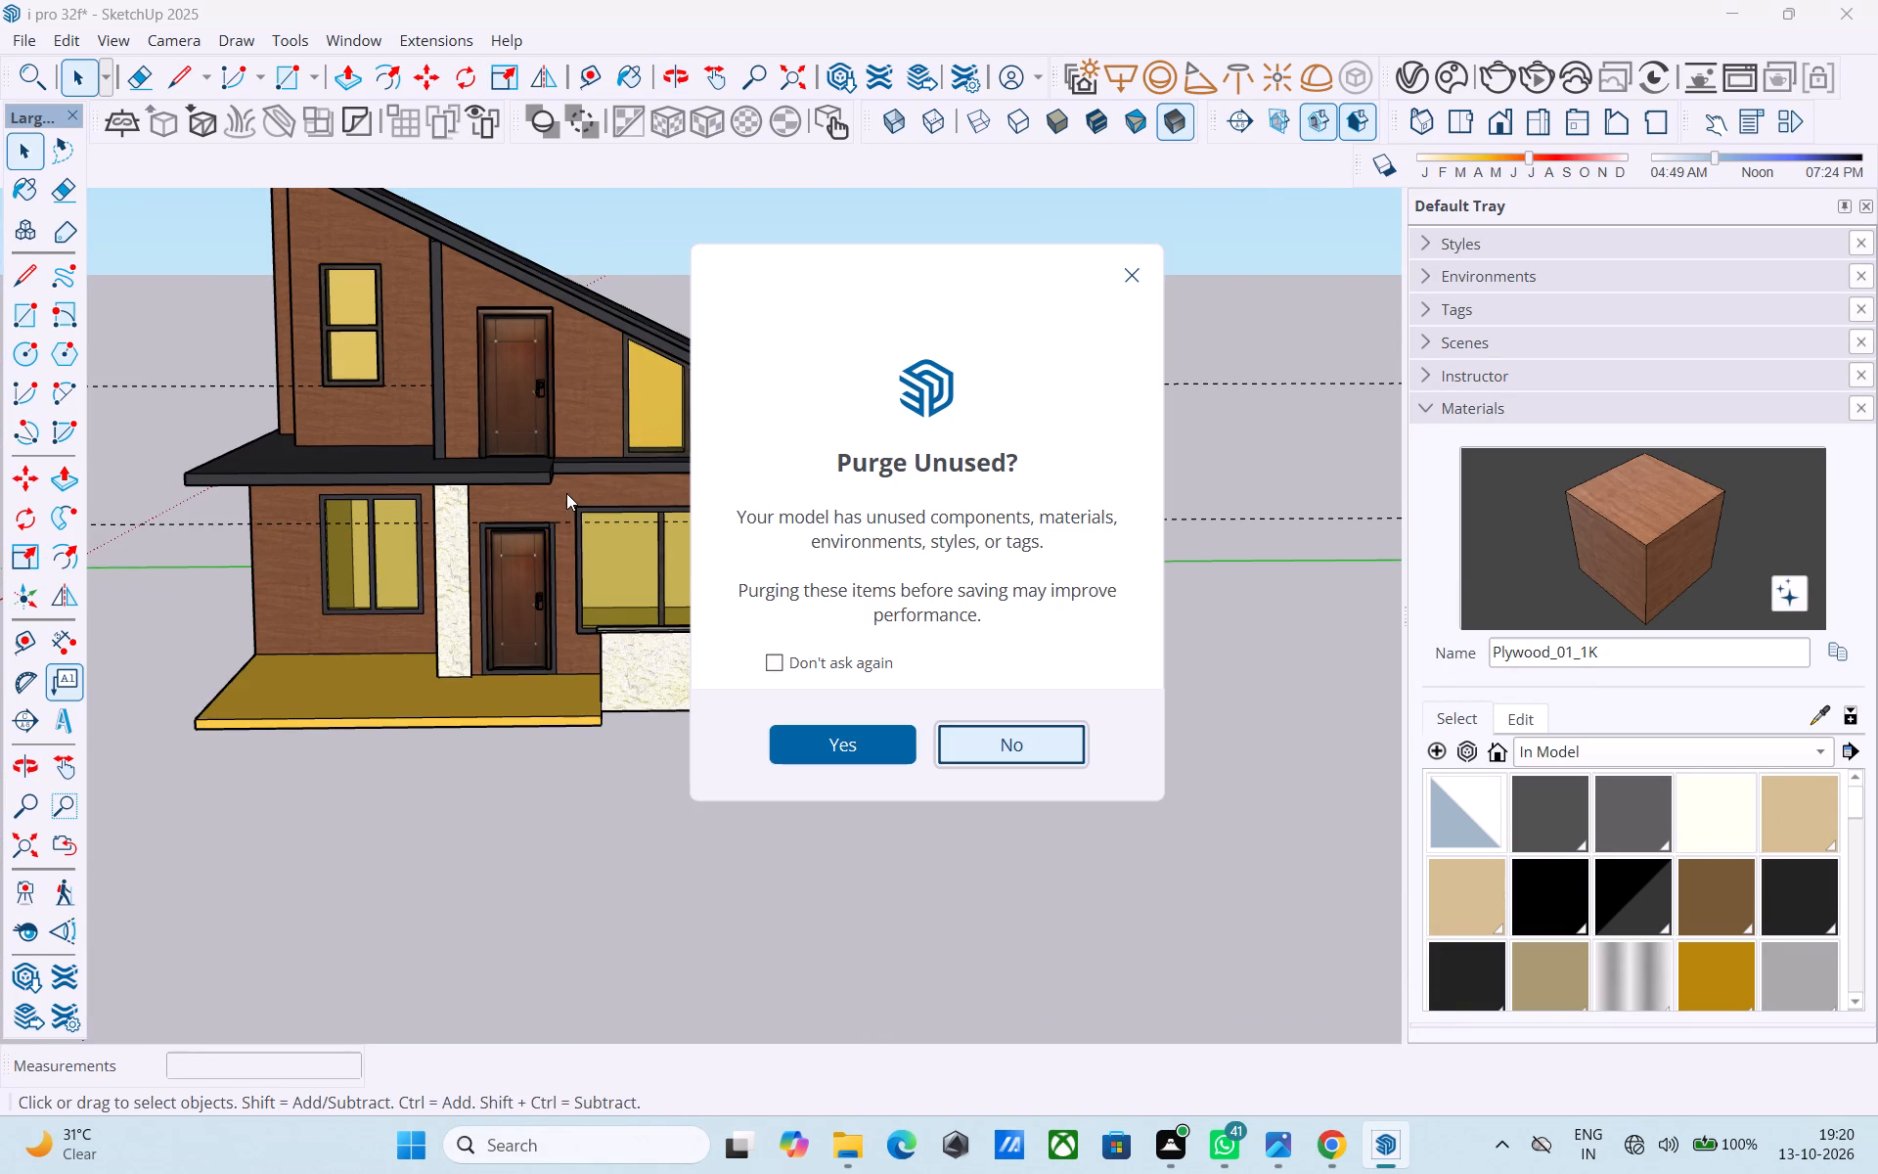
left_click(809, 734)
middle_click_drag(610, 537, 616, 572)
scroll(513, 533, "up", 4)
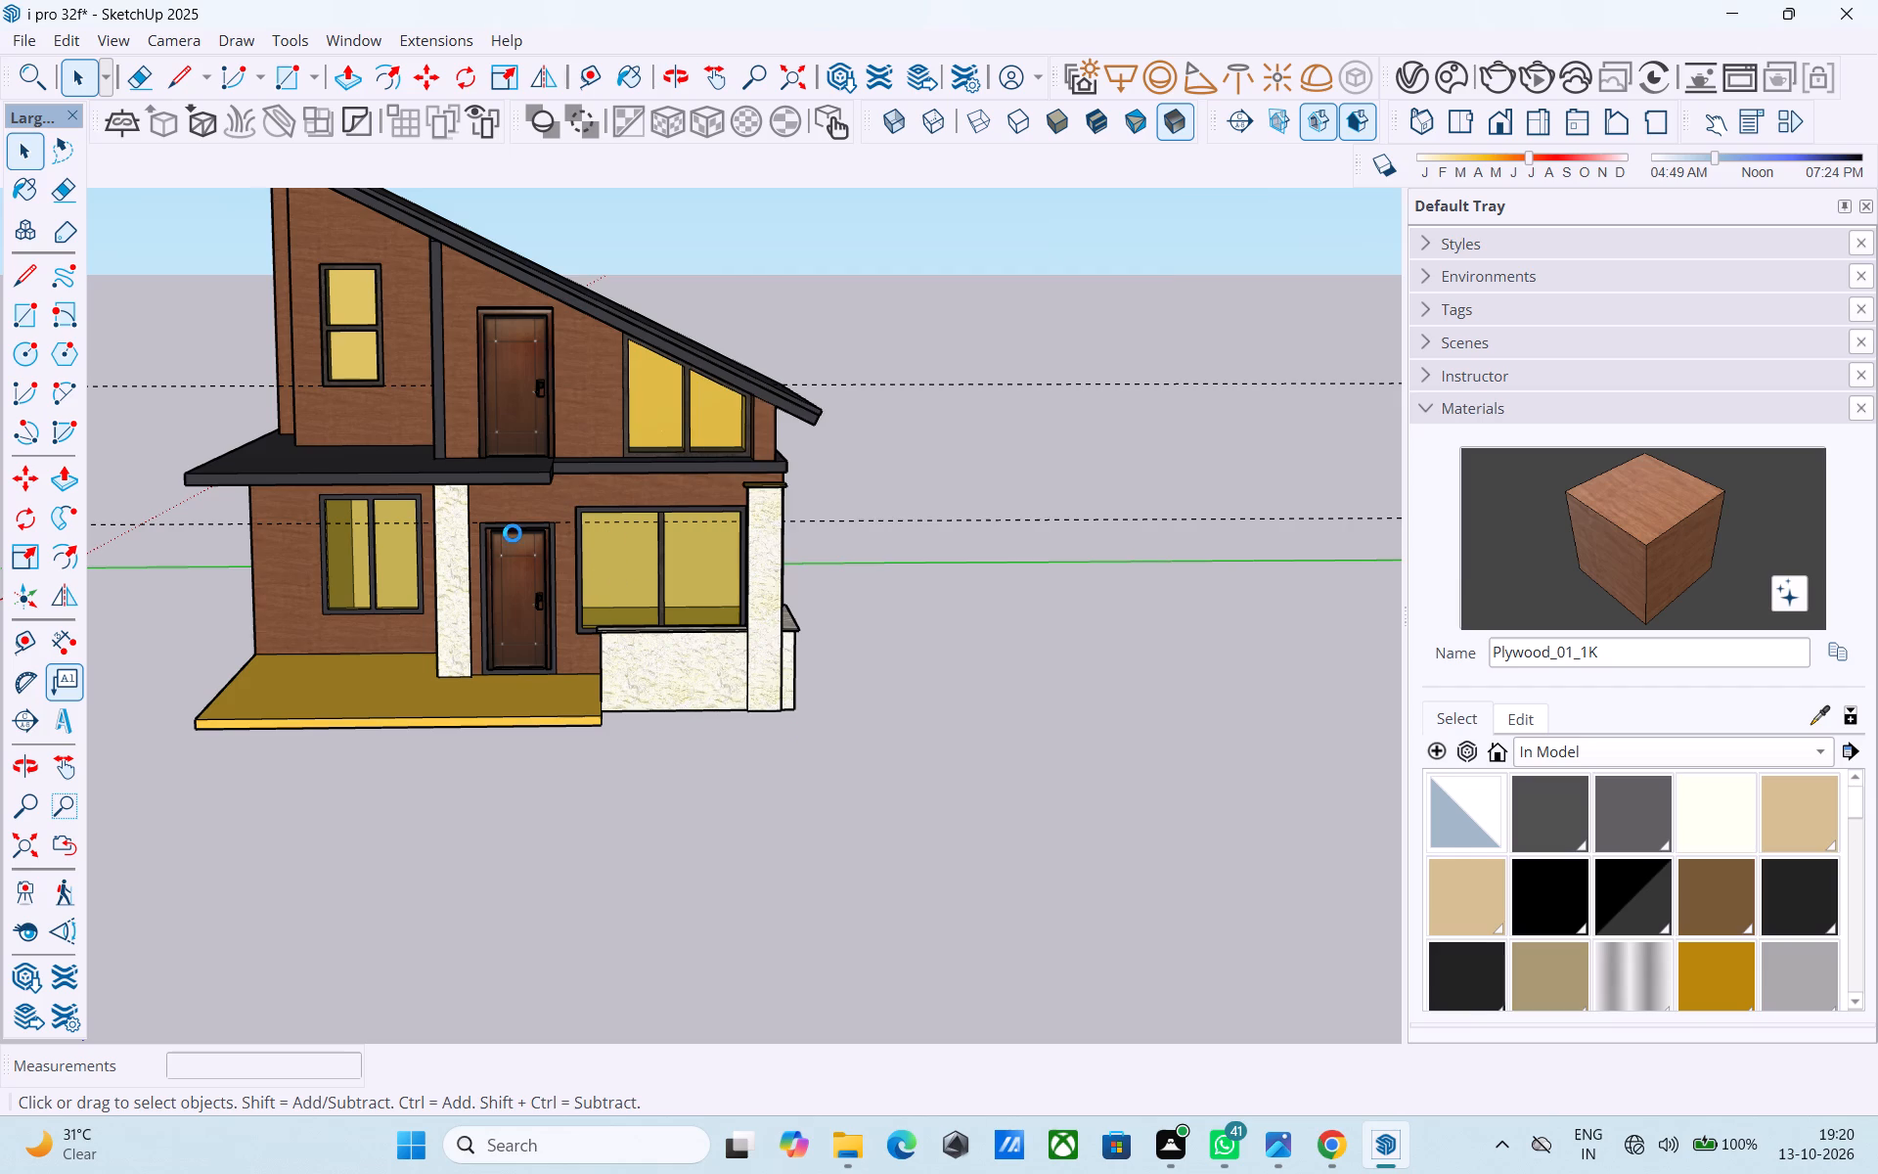
Draw a full-width horizontal rectangle about 10" high on the upper-floor door leaf, just above the handle.
scroll(513, 533, "up", 4)
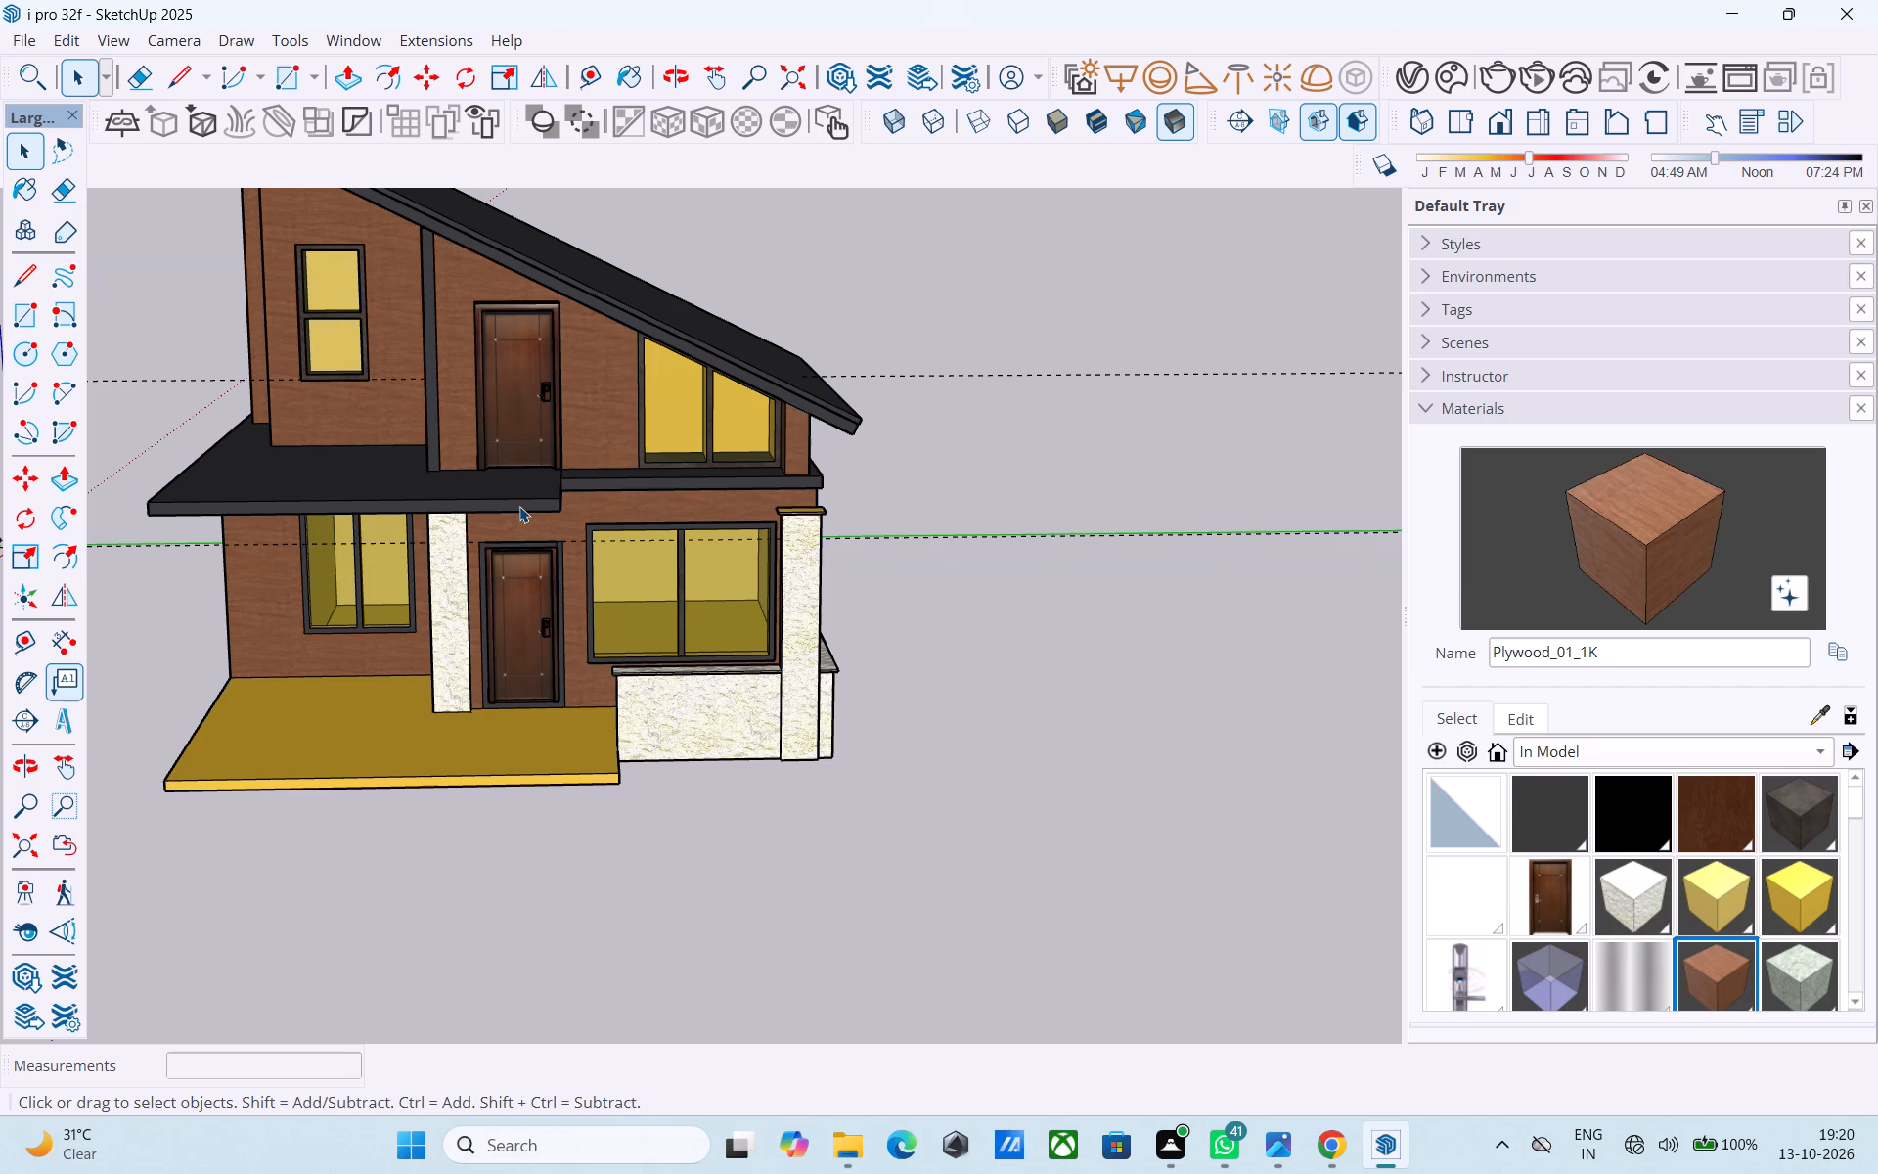
scroll(356, 462, "down", 6)
middle_click_drag(495, 444, 682, 296)
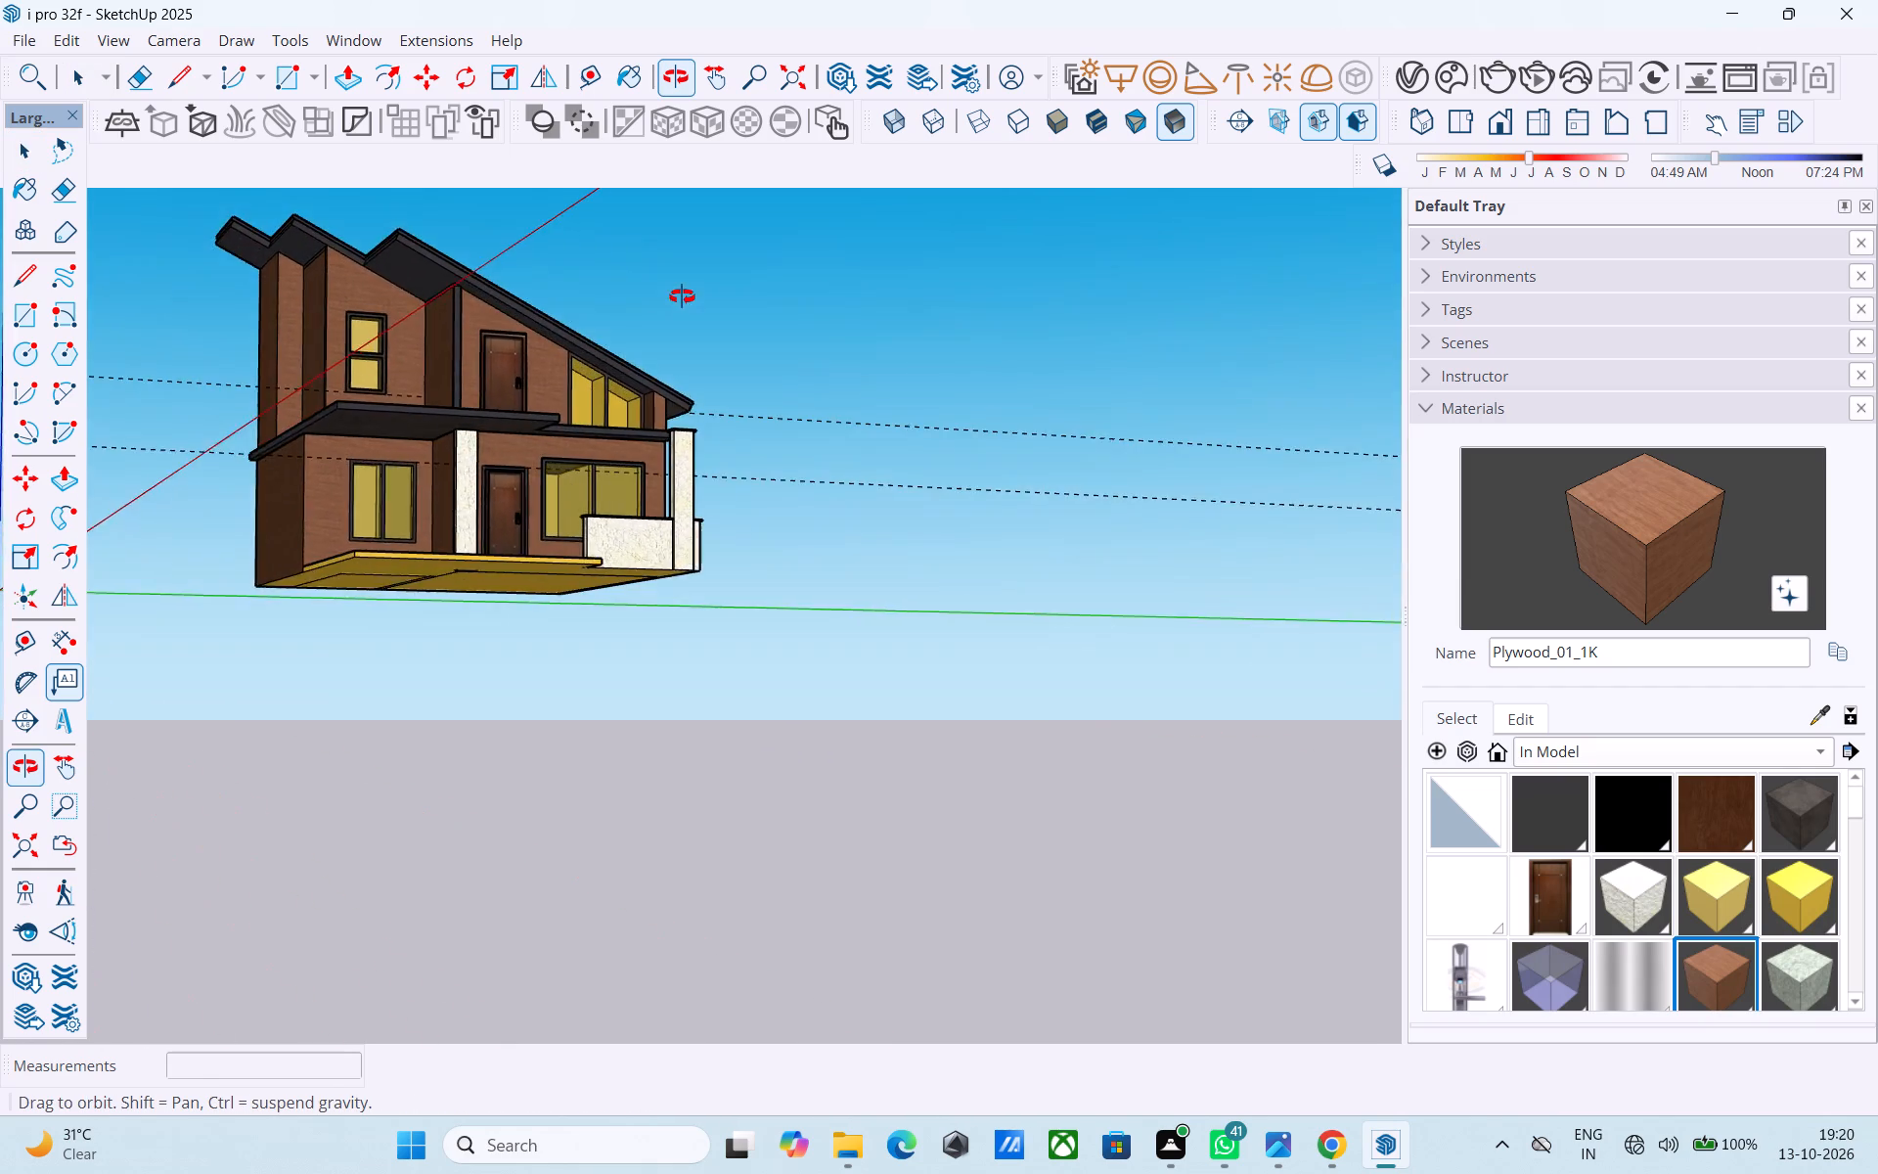
middle_click_drag(682, 296, 650, 283)
scroll(460, 413, "up", 5)
middle_click_drag(497, 429, 286, 623)
scroll(514, 436, "up", 5)
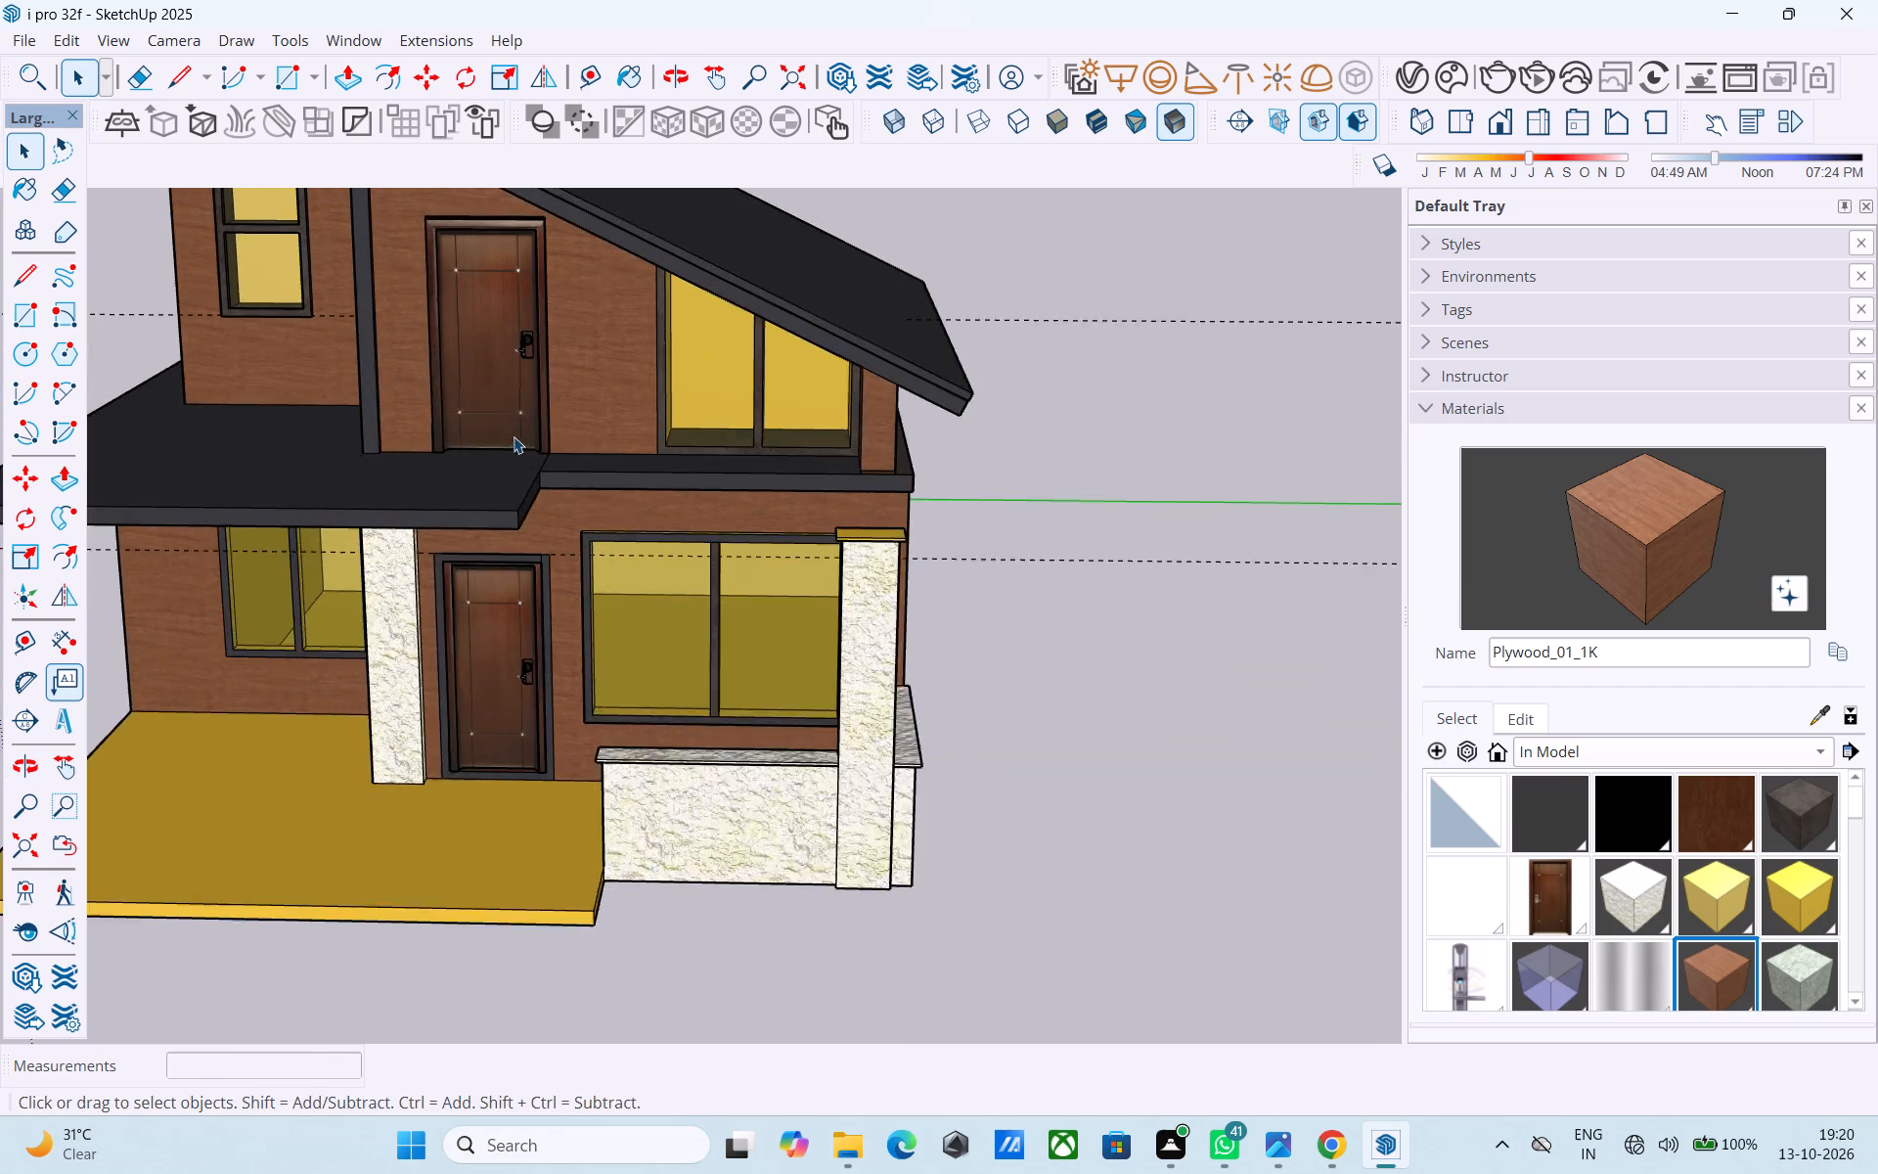
middle_click_drag(513, 435, 559, 615)
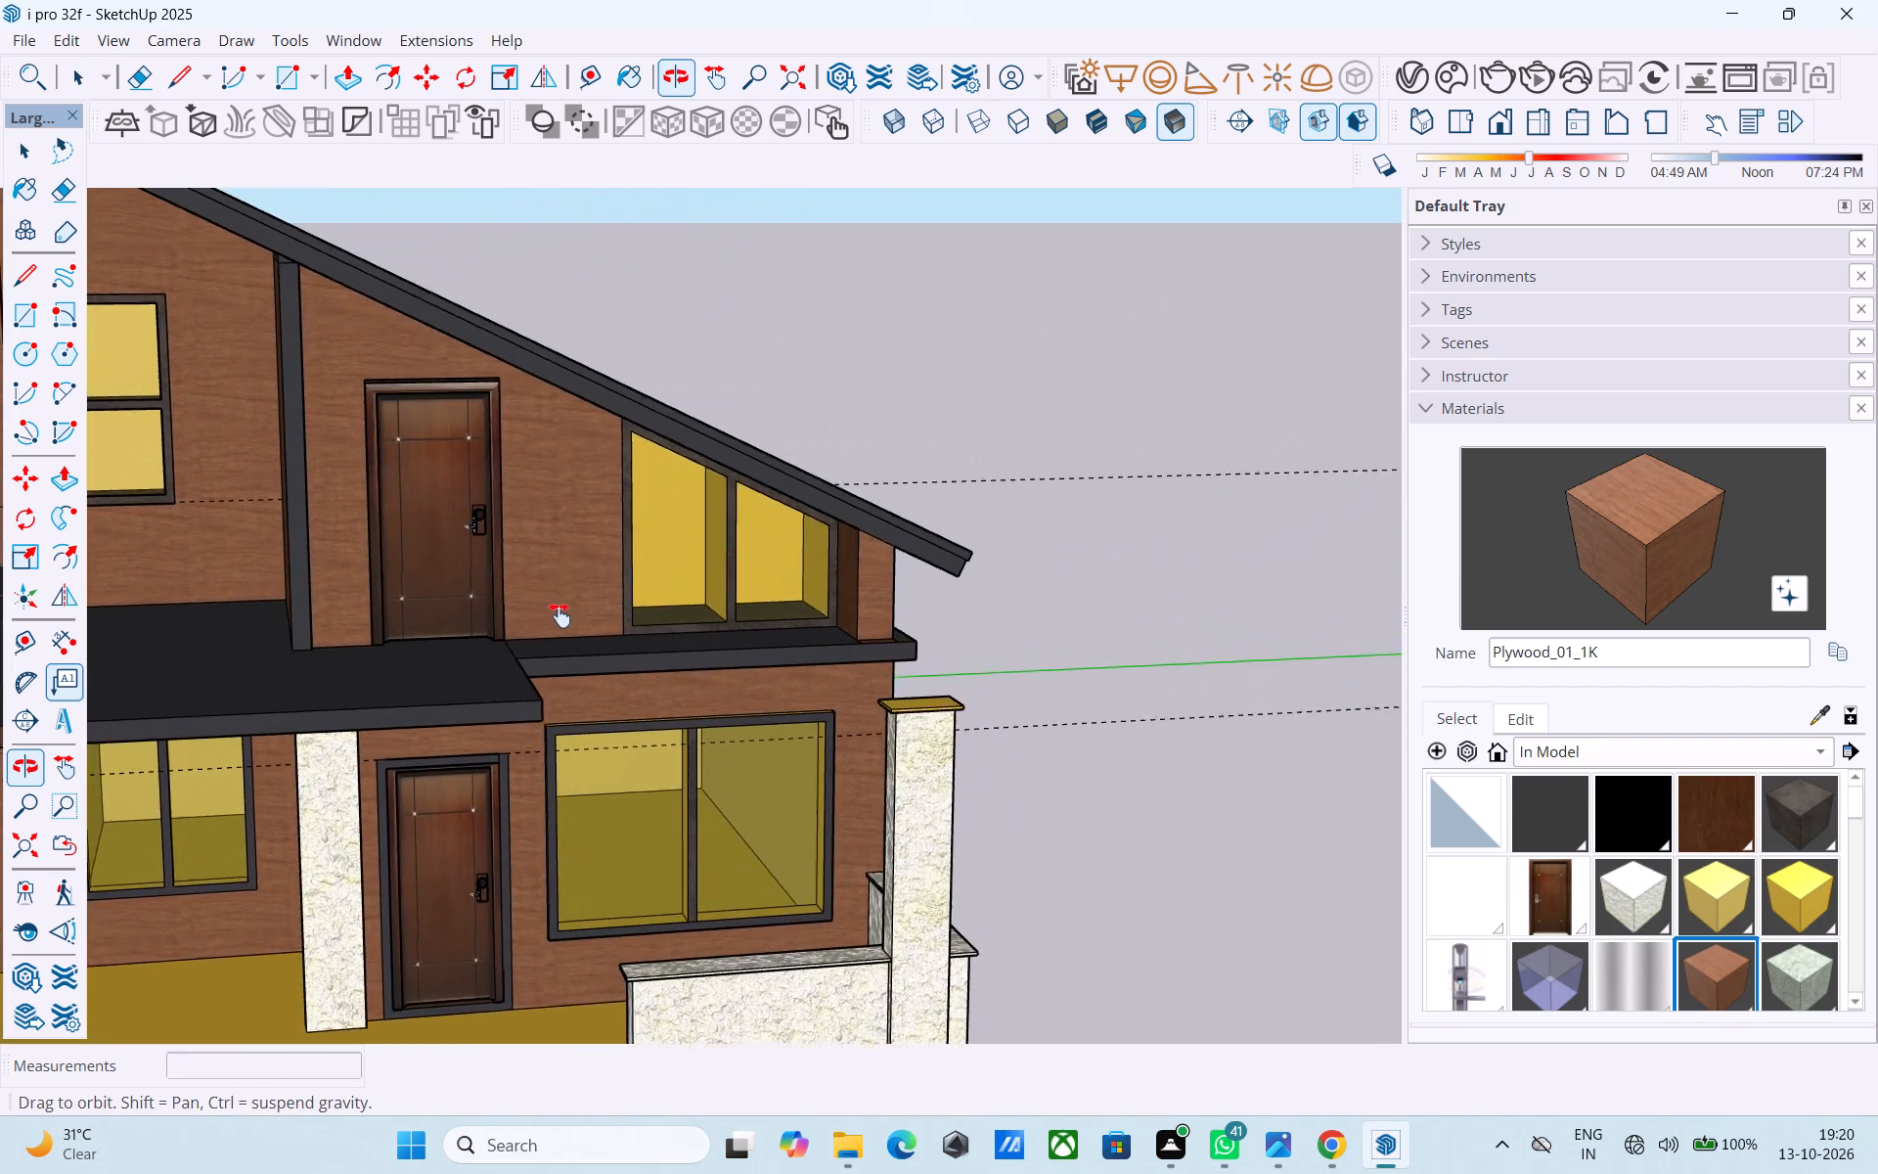
middle_click_drag(559, 615, 561, 620)
scroll(460, 536, "up", 4)
middle_click_drag(412, 526, 320, 540)
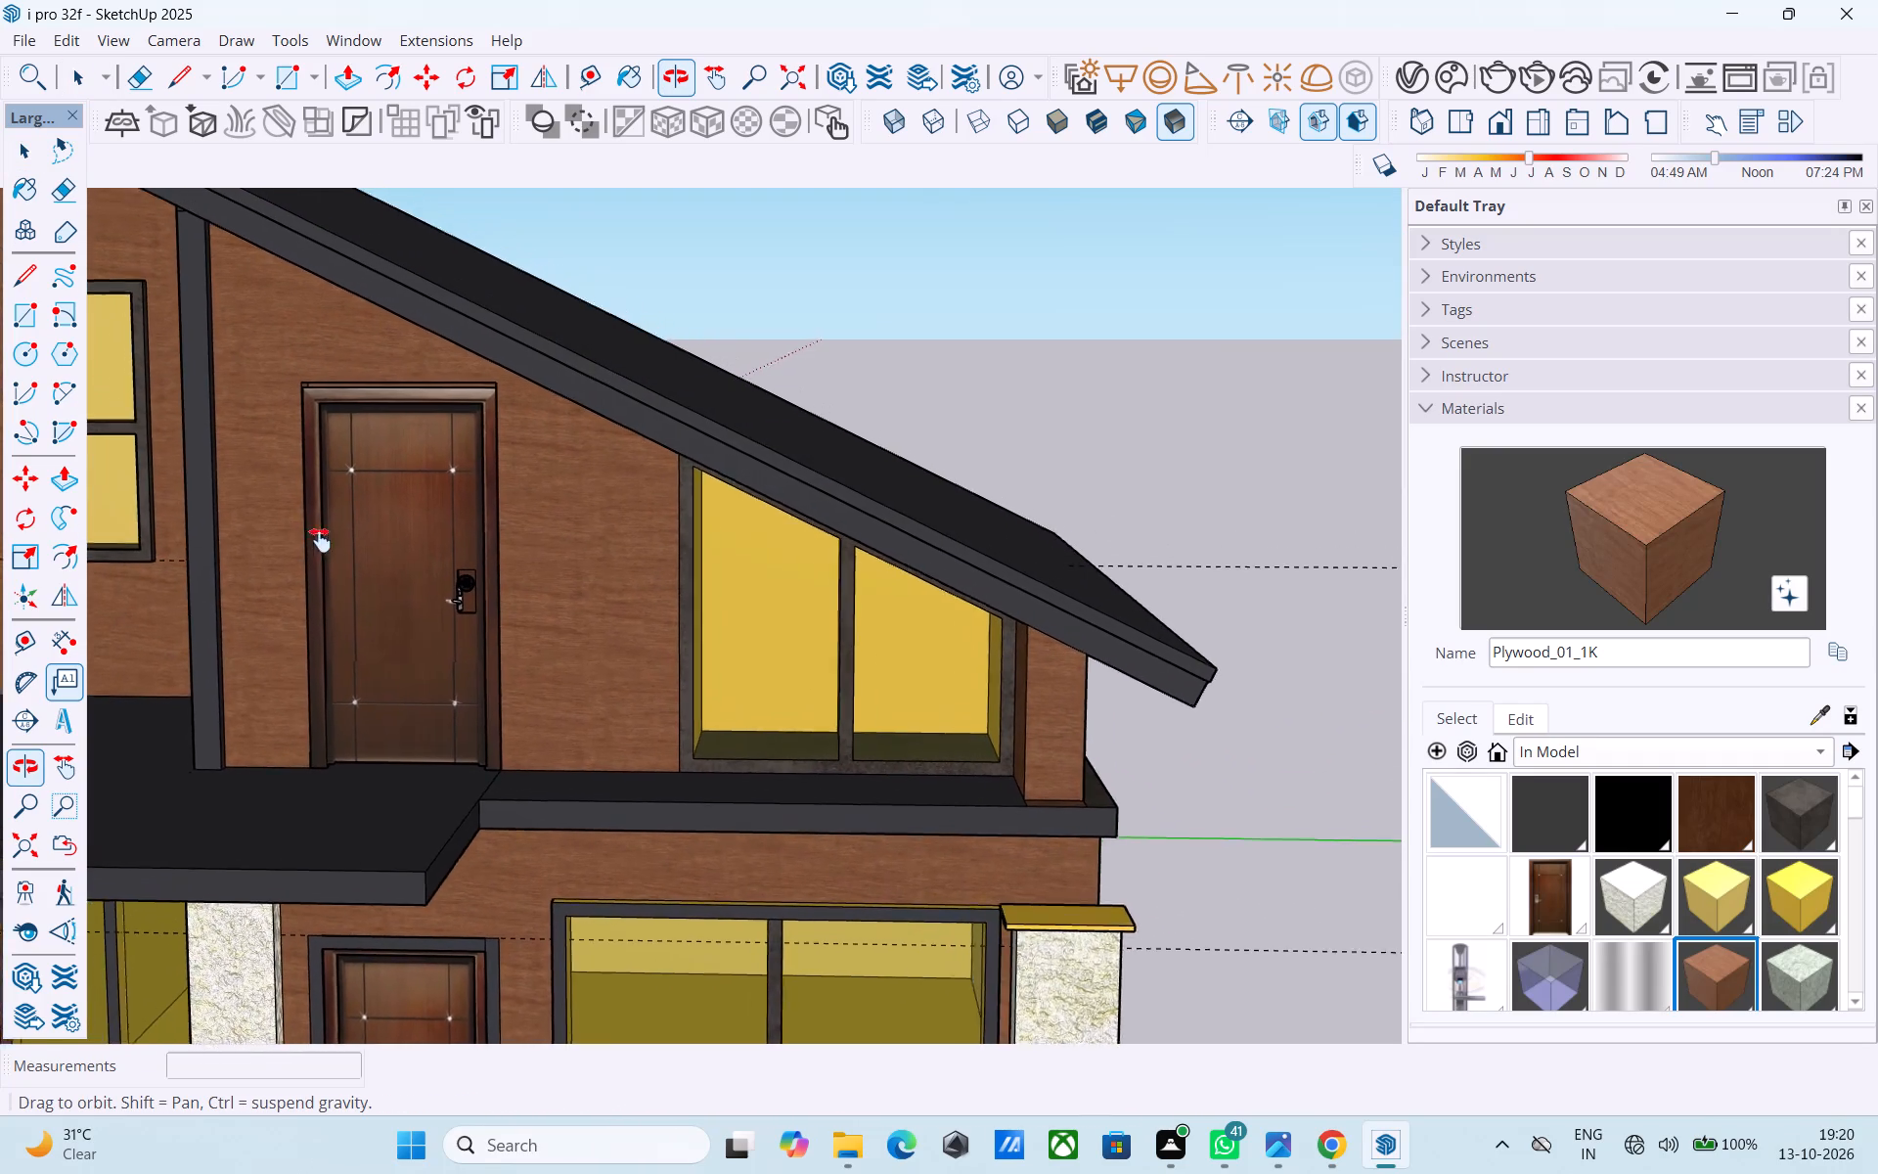
middle_click_drag(320, 540, 345, 540)
middle_click_drag(434, 524, 388, 496)
key("e")
scroll(387, 494, "up", 4)
key("r")
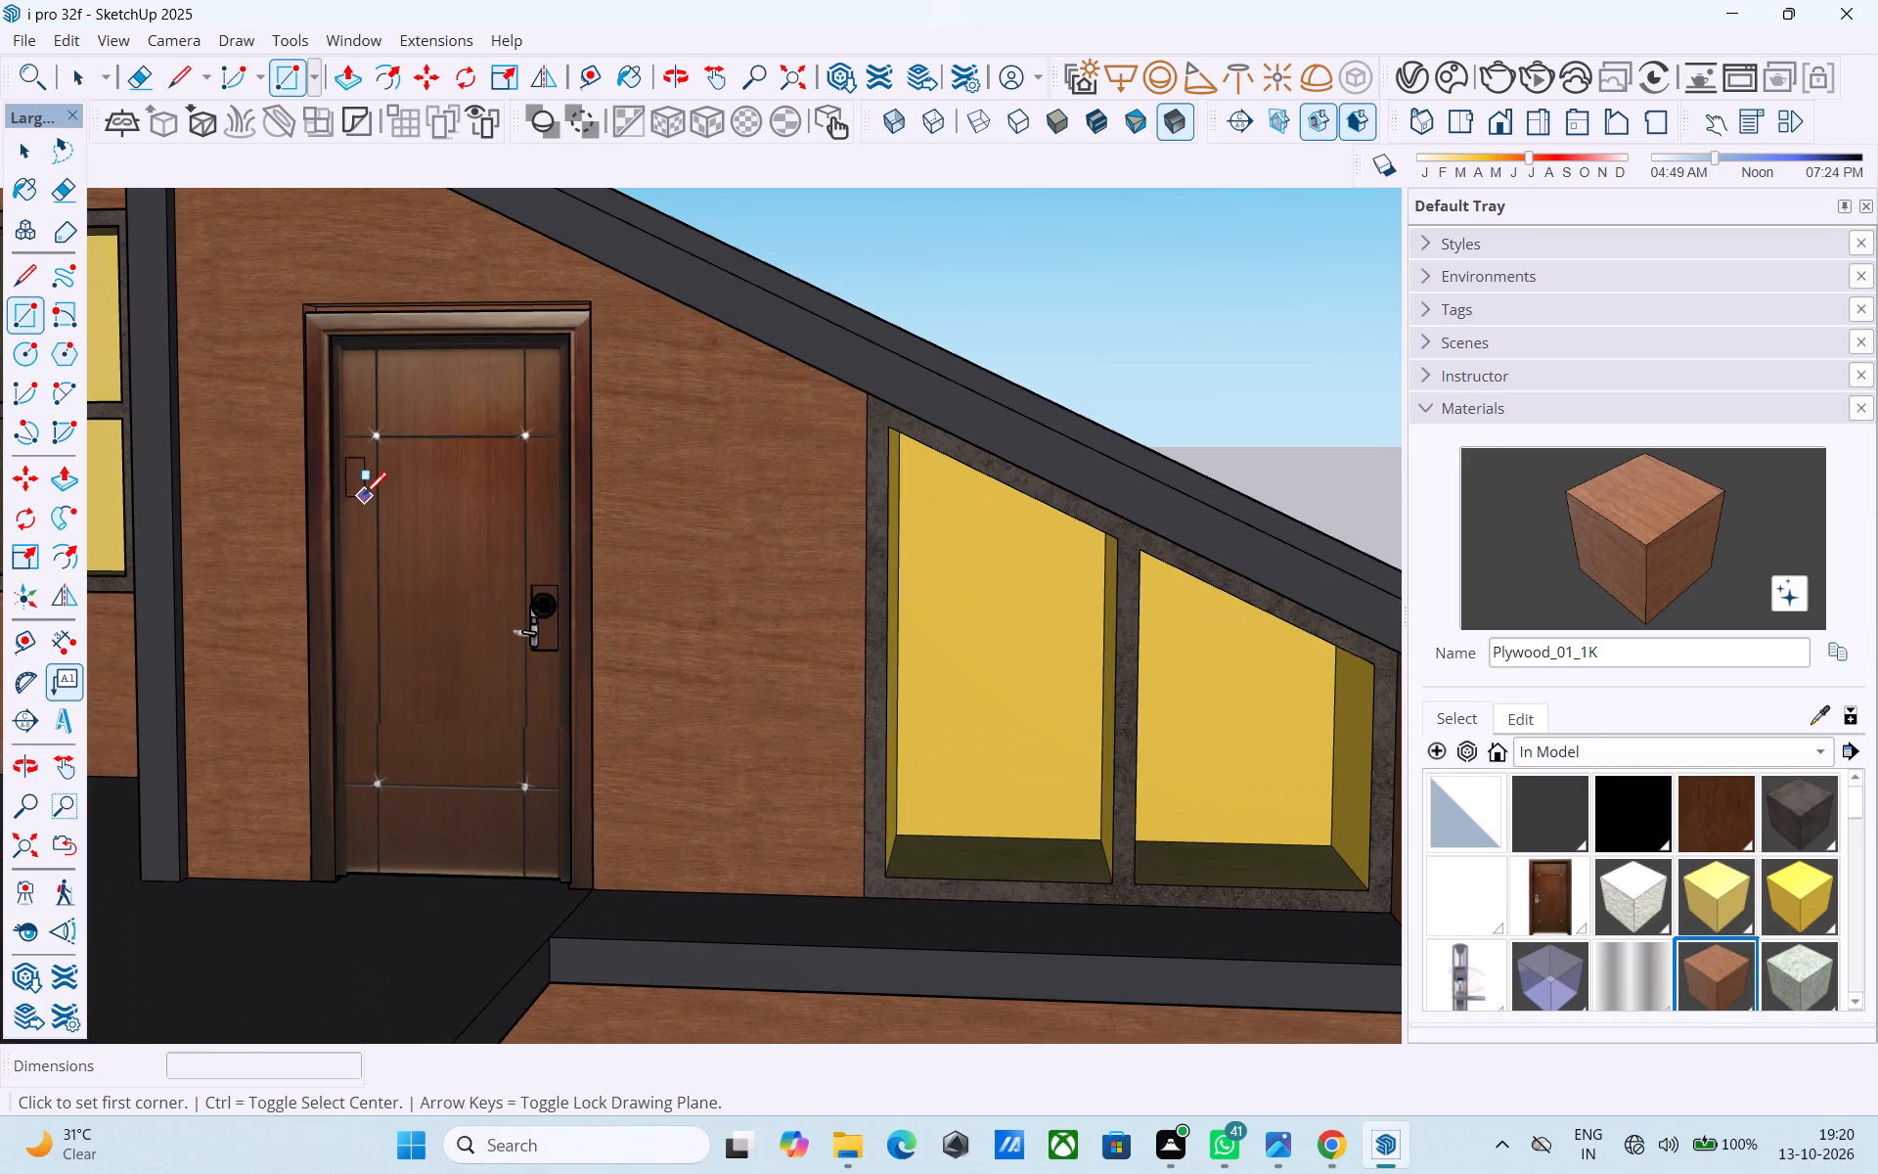
left_click(335, 495)
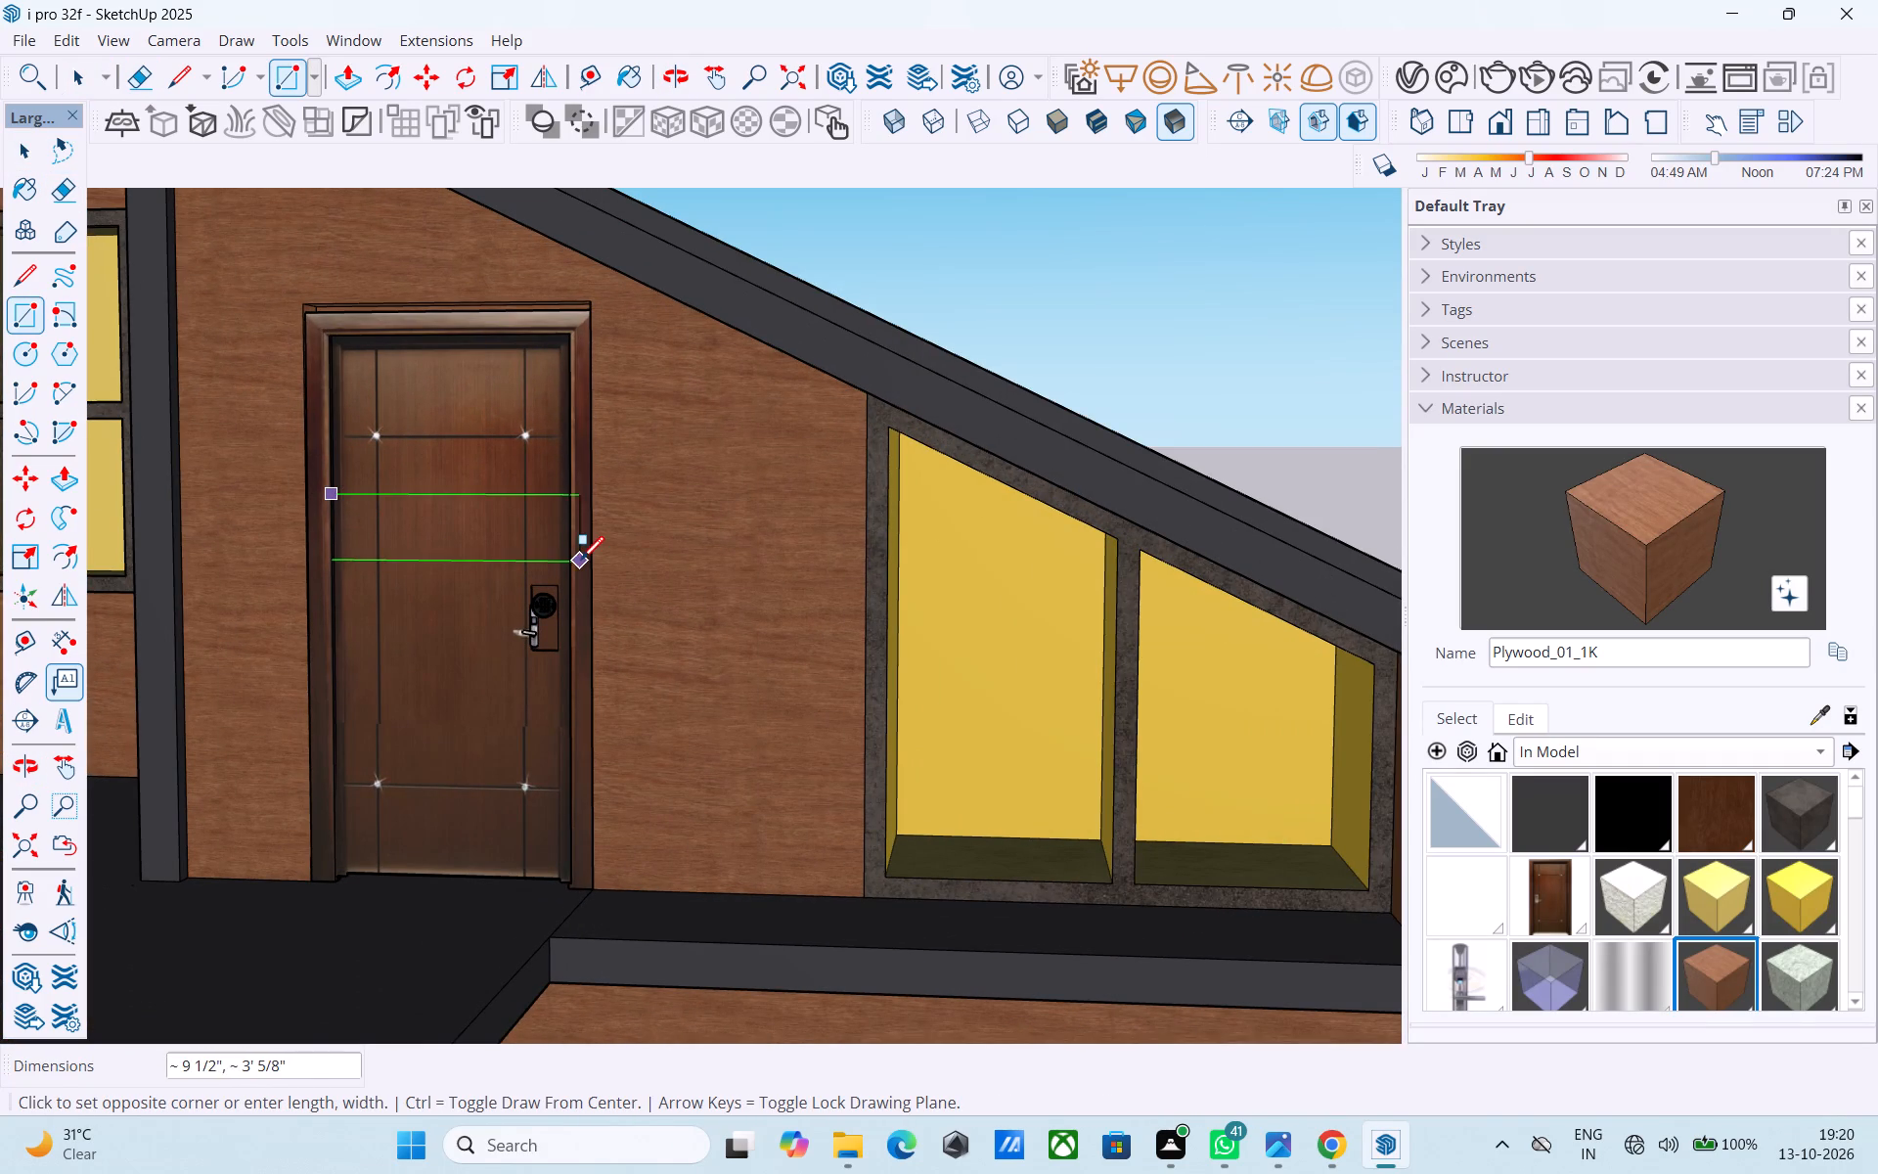
left_click(564, 564)
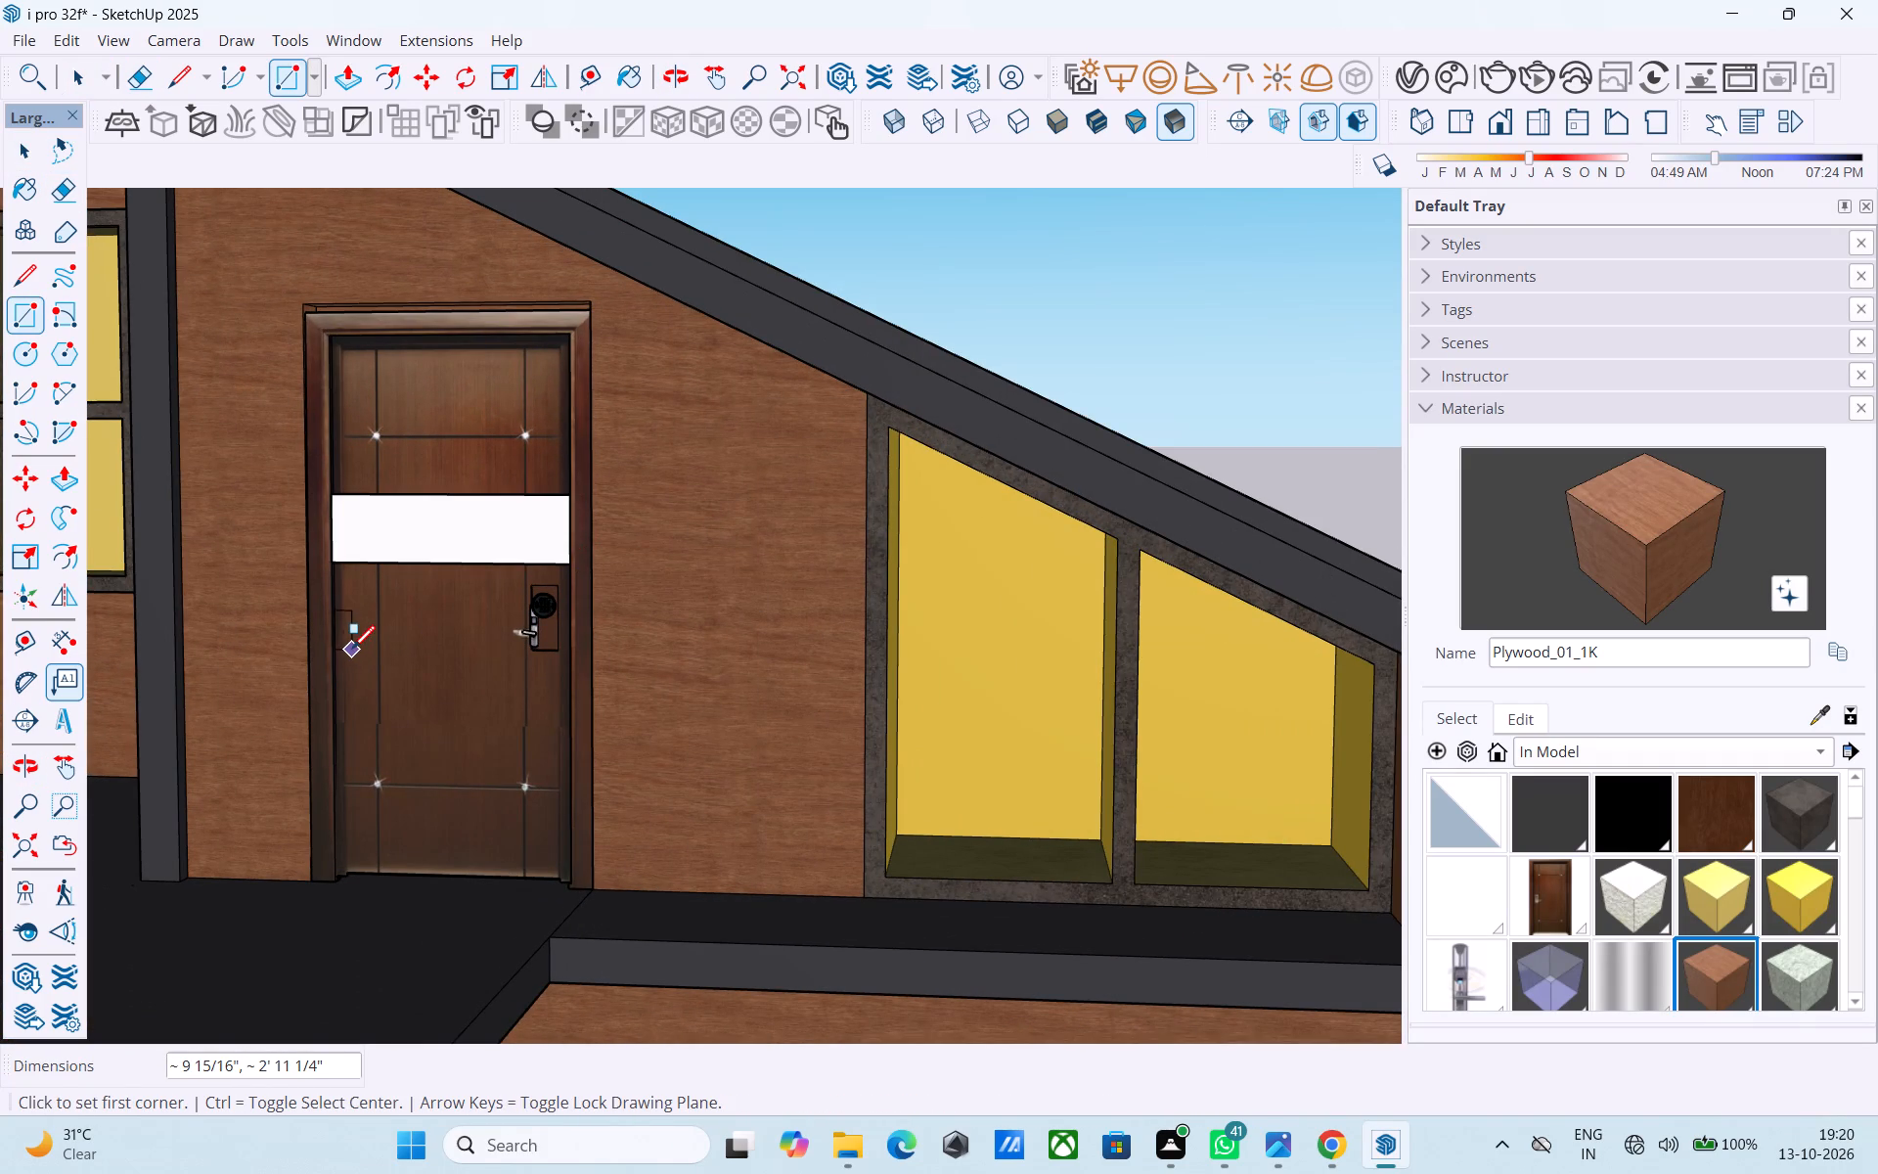
Draw a second full-width horizontal rectangle about 7 1/2" high on the upper-floor door, just below the handle.
scroll(352, 651, "up", 3)
middle_click_drag(363, 664, 253, 583, "shift")
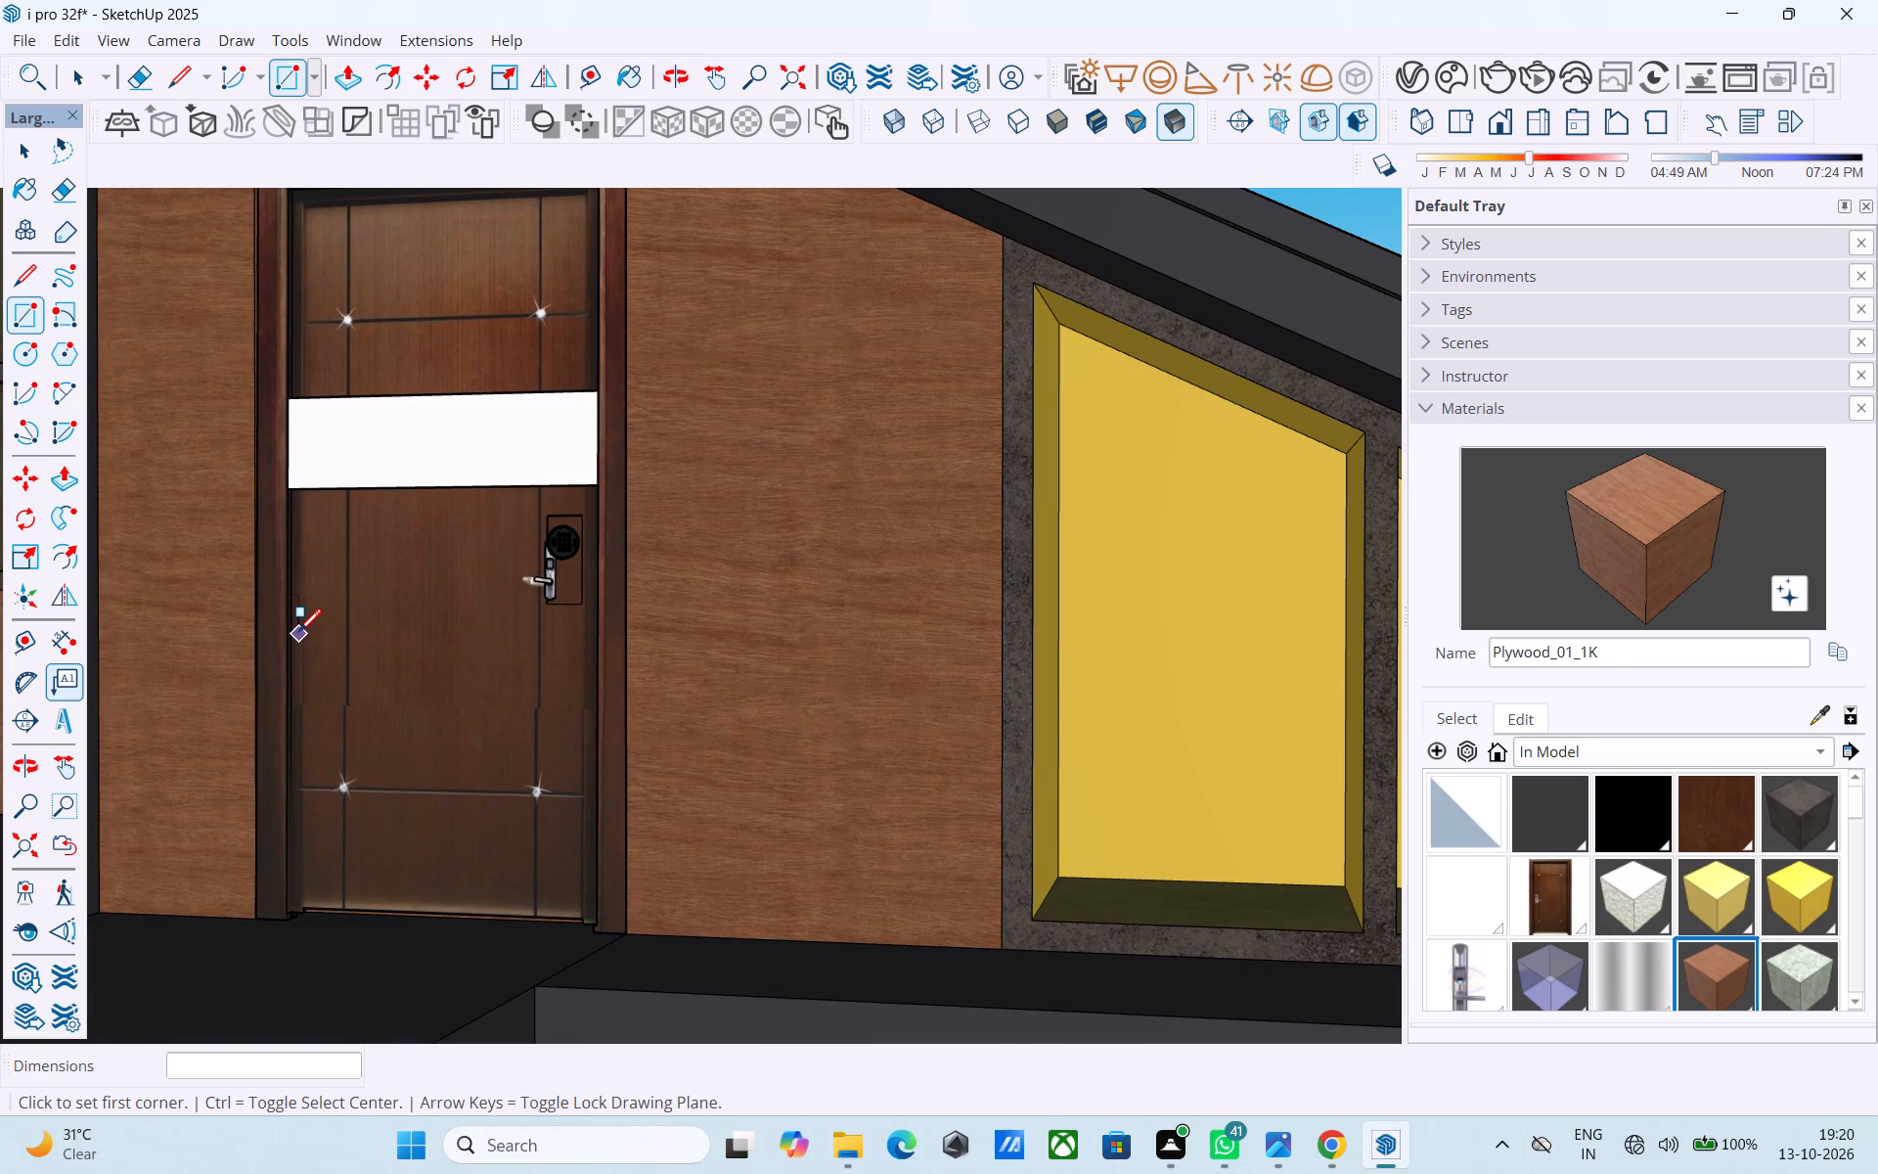
left_click(293, 631)
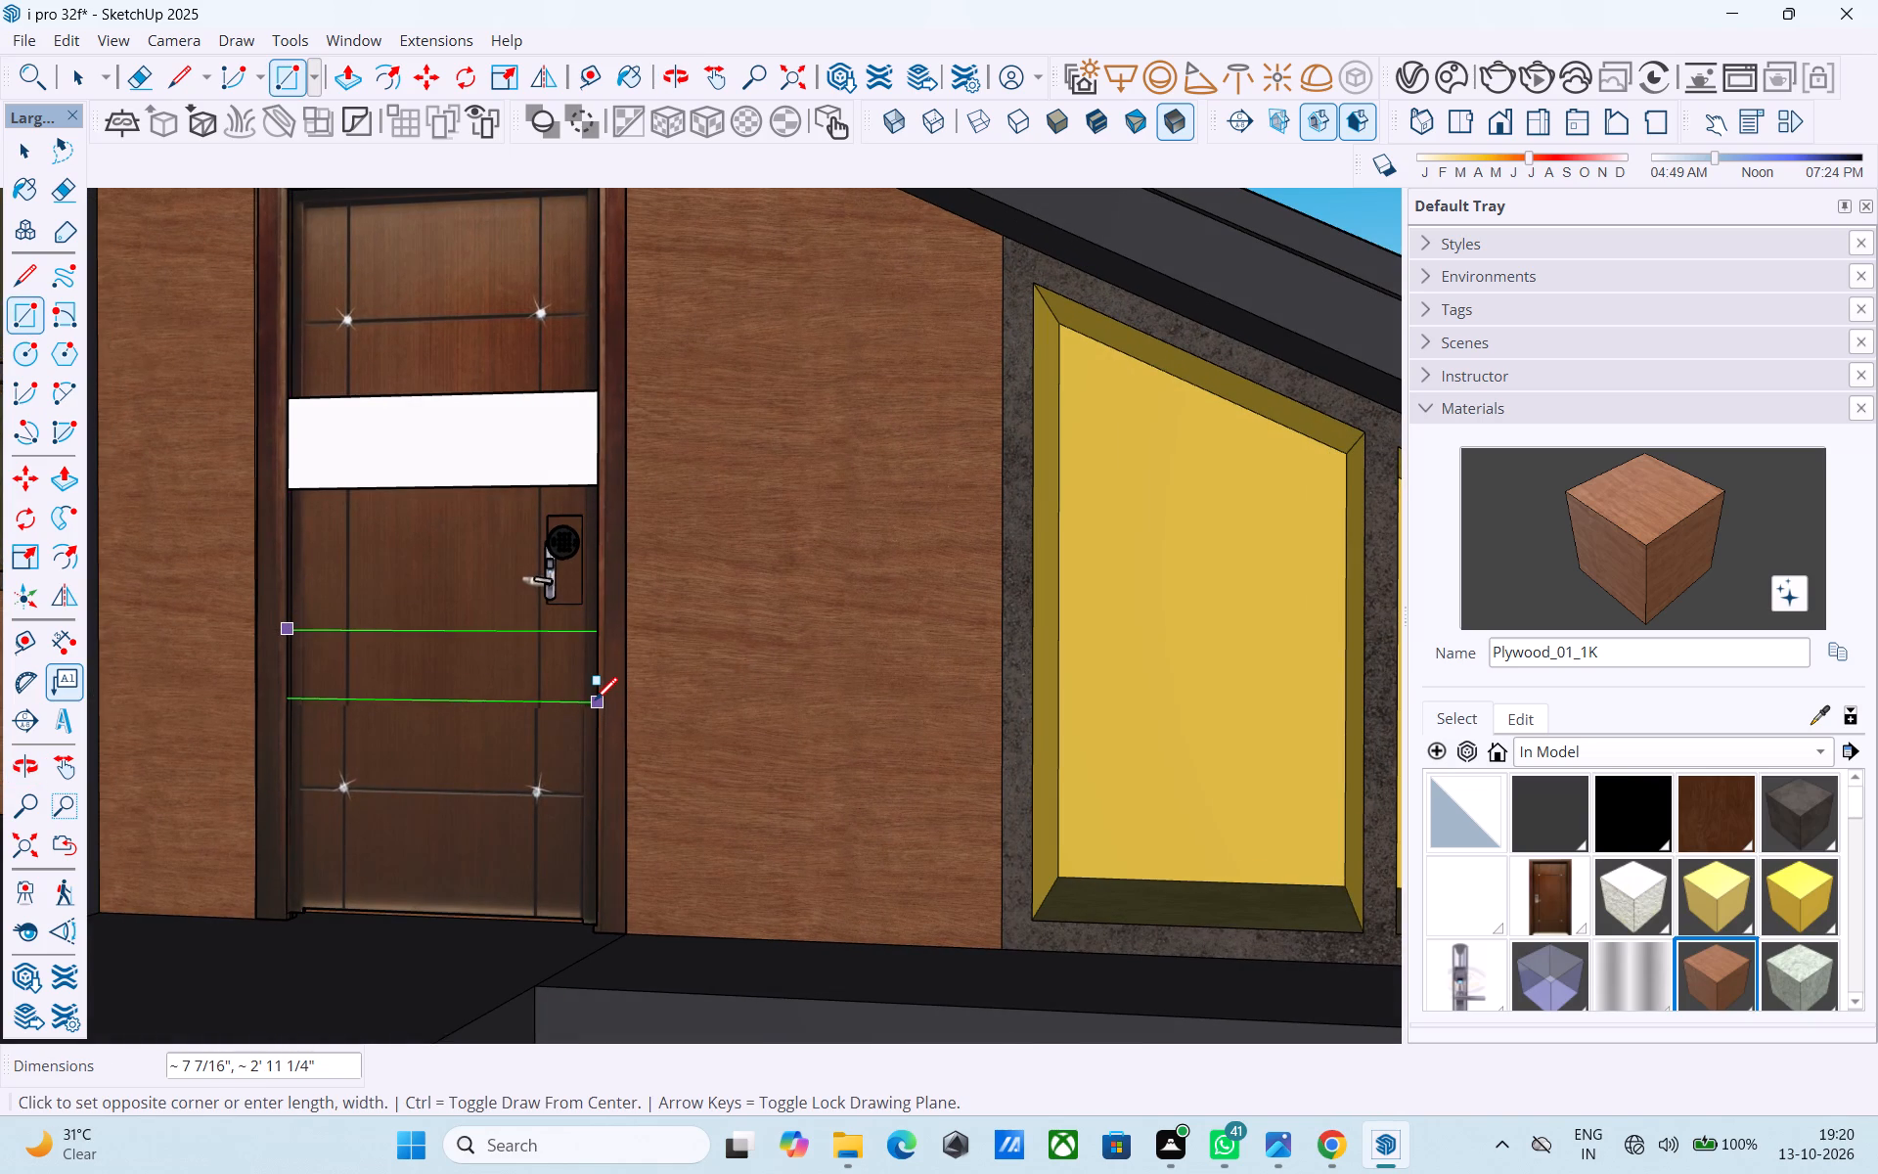
left_click(595, 702)
Paint both horizontal bands on the upper-floor door with the Glass_Basic_01 material.
middle_click_drag(523, 709, 598, 681, "shift")
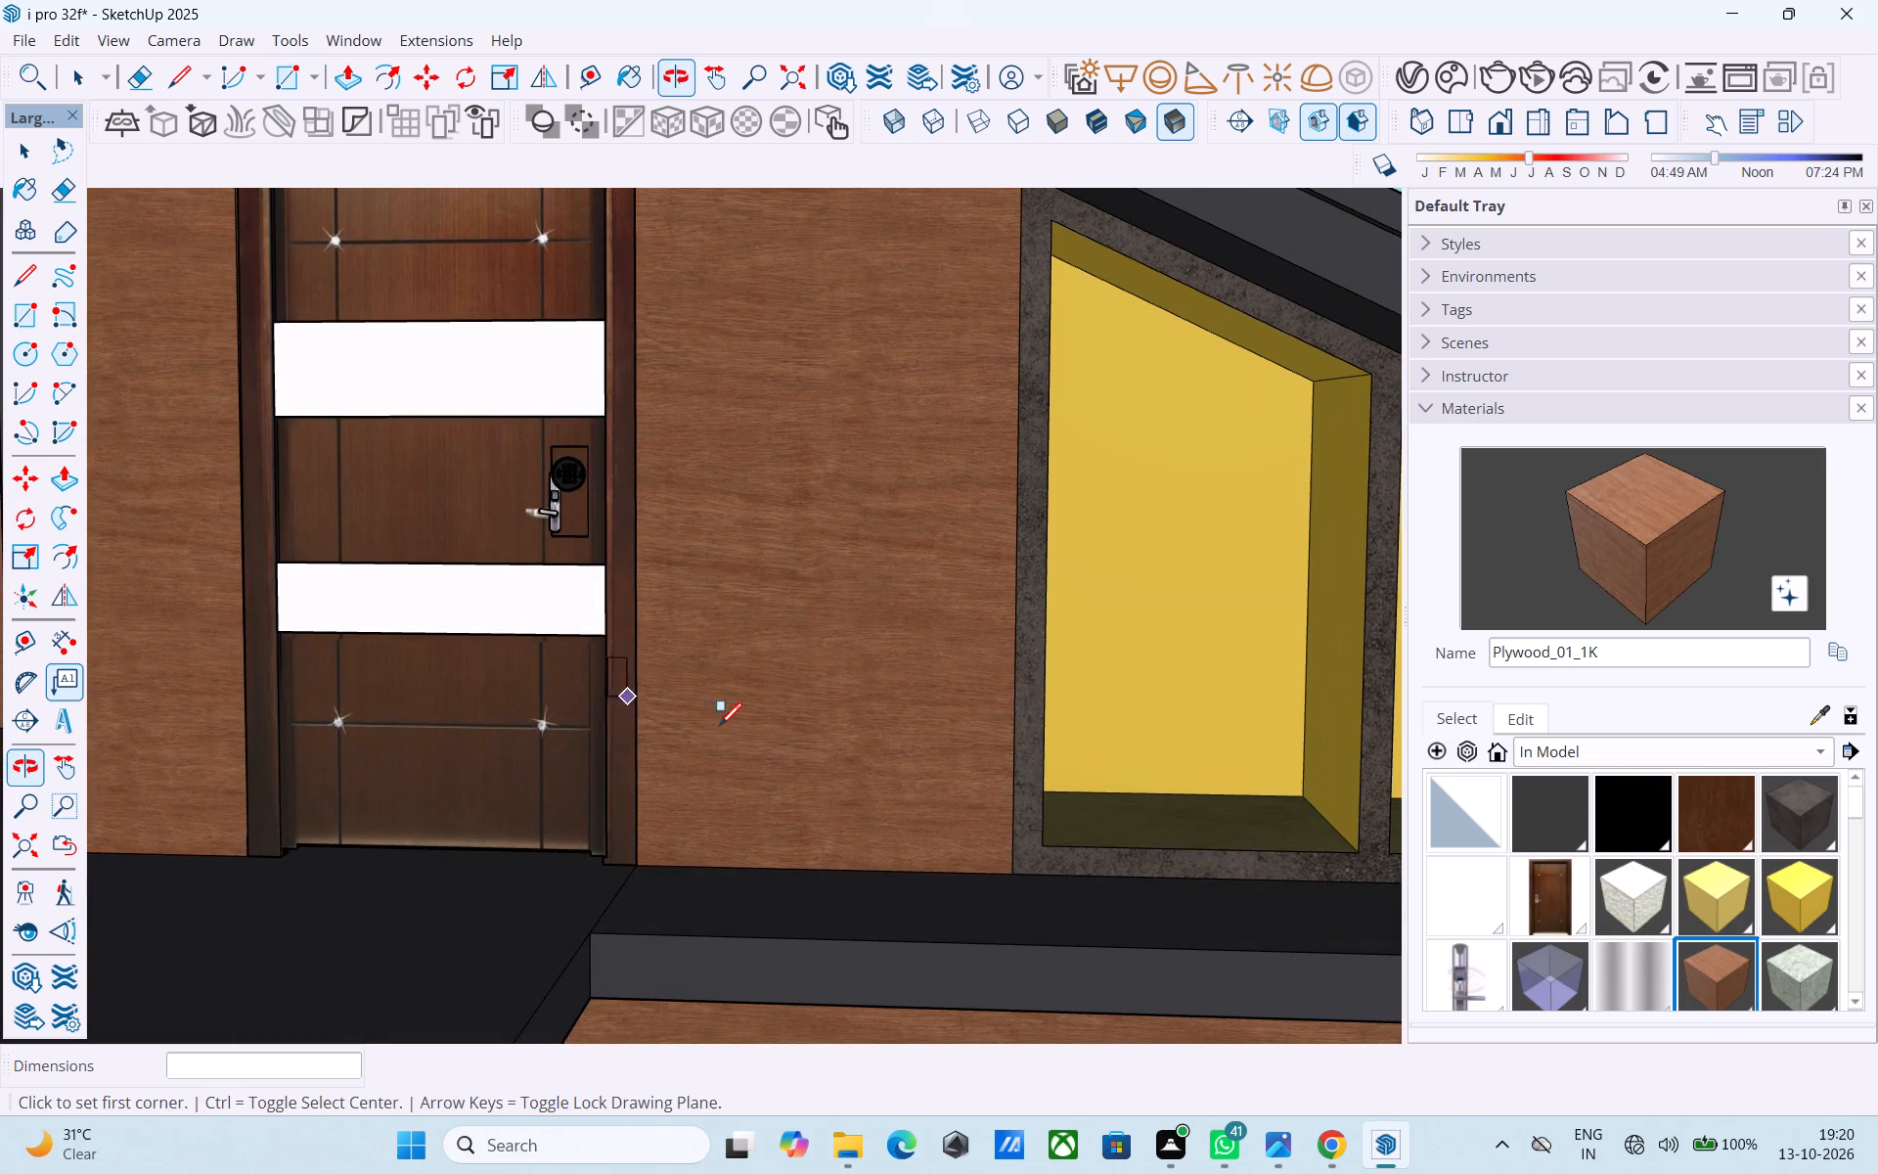
left_click(1531, 962)
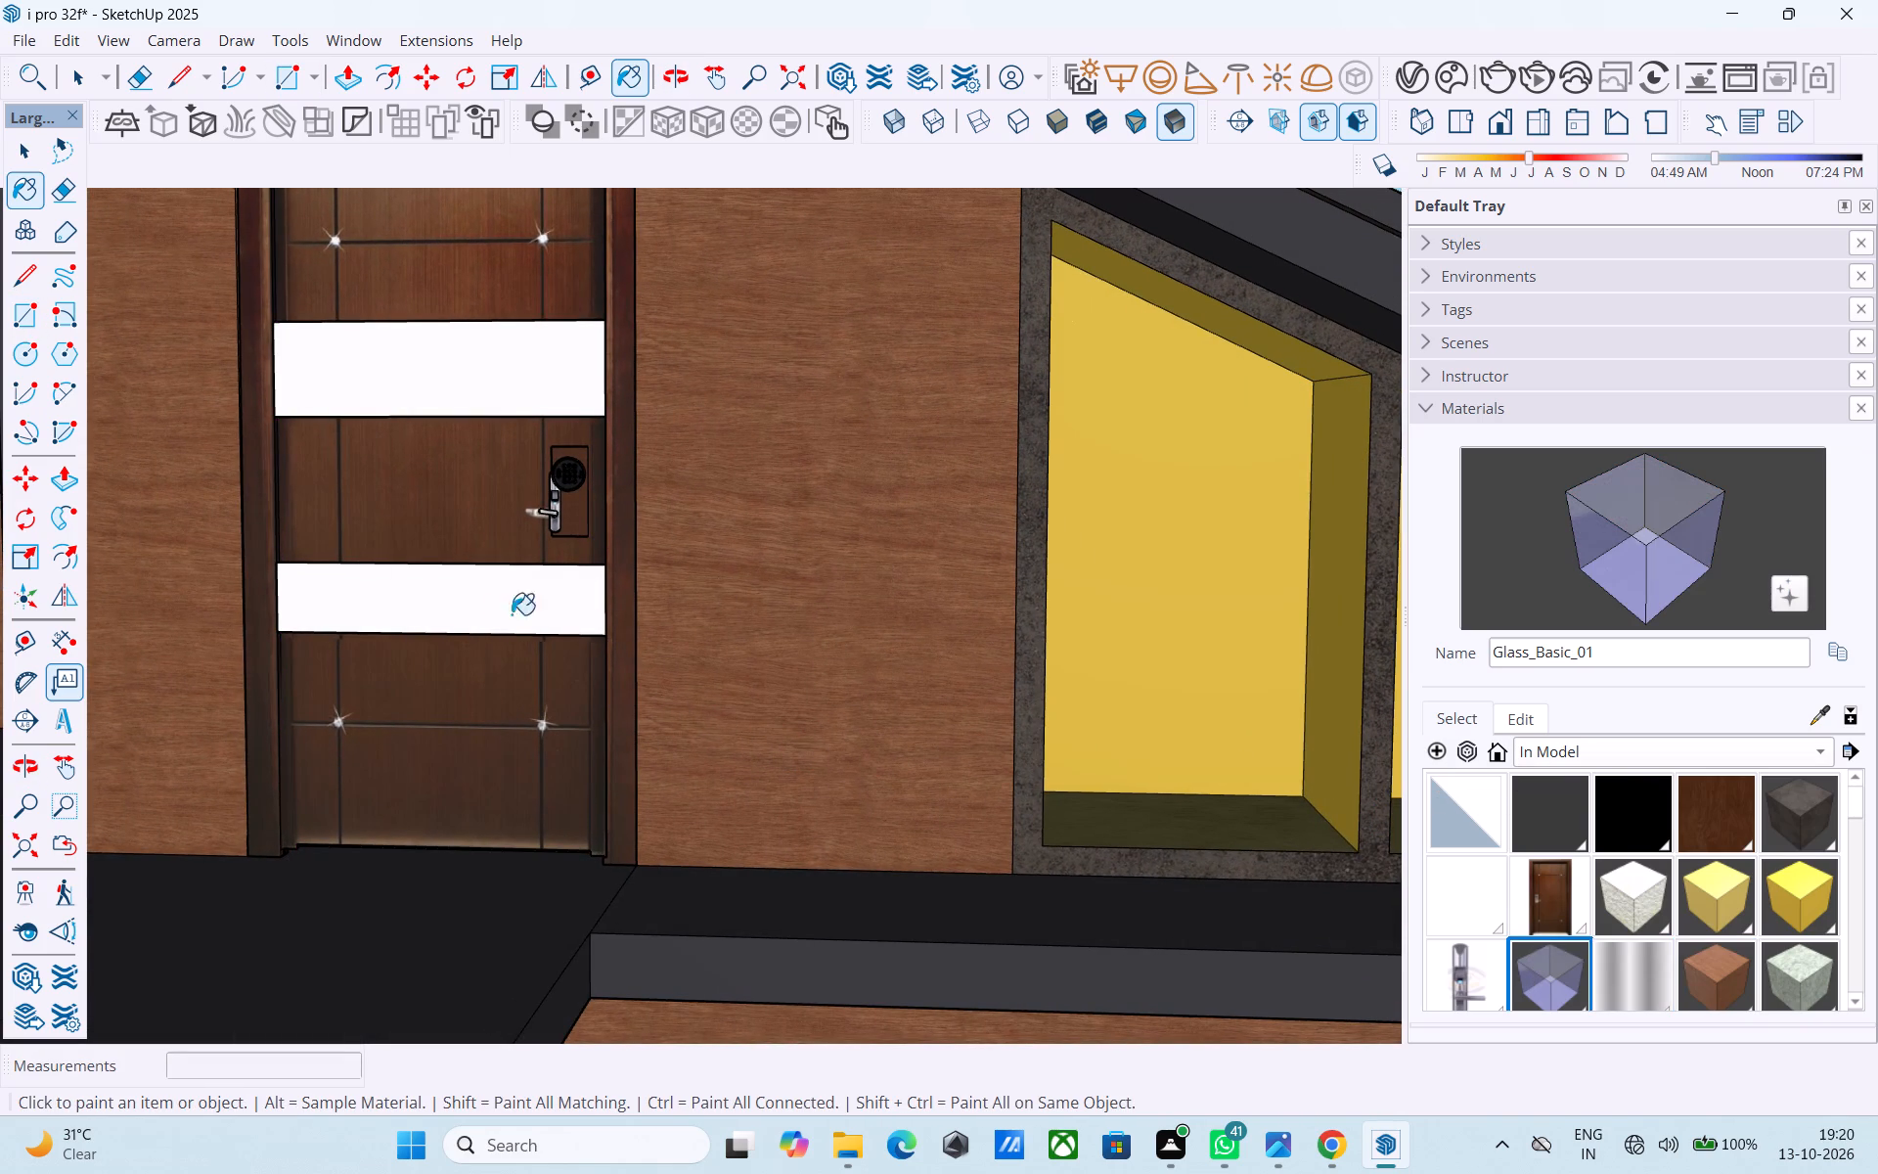
left_click(463, 606)
left_click(401, 338)
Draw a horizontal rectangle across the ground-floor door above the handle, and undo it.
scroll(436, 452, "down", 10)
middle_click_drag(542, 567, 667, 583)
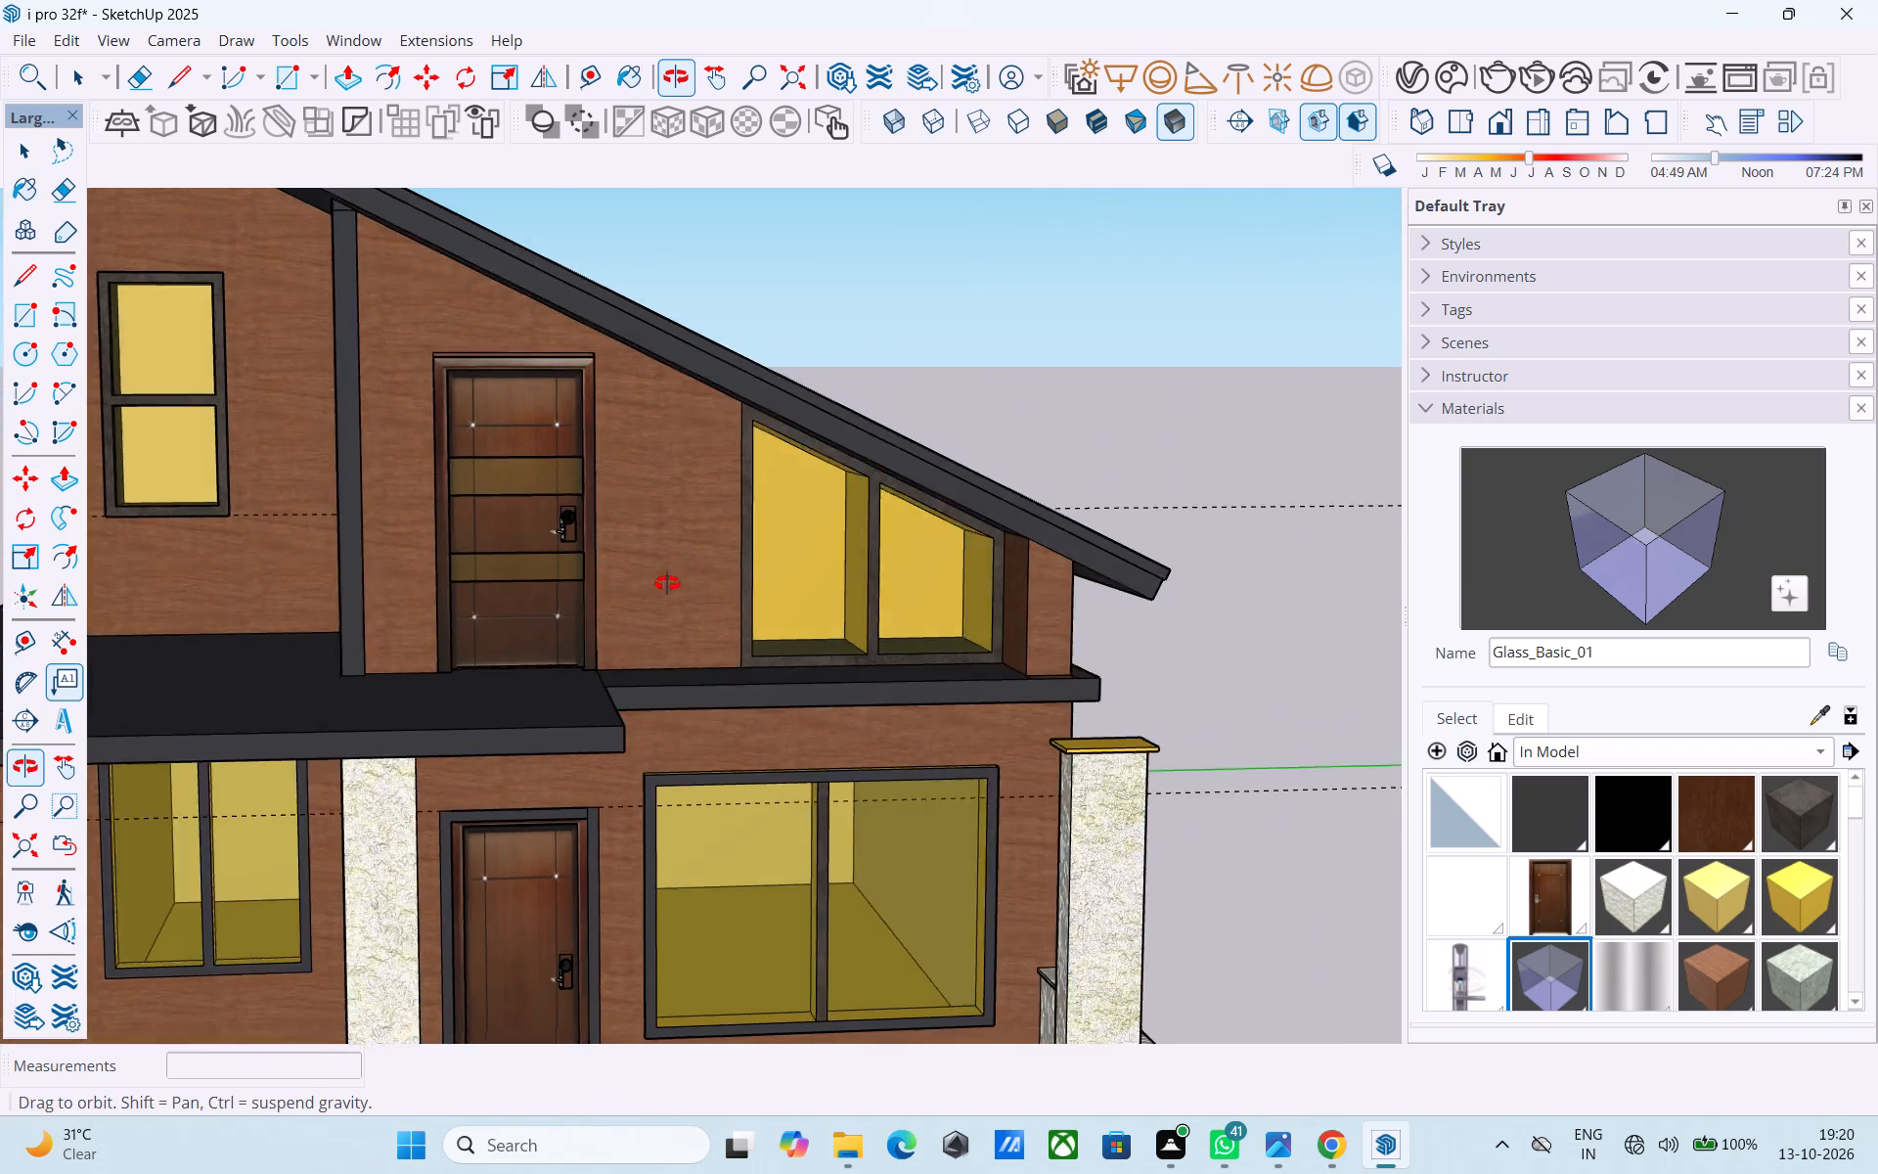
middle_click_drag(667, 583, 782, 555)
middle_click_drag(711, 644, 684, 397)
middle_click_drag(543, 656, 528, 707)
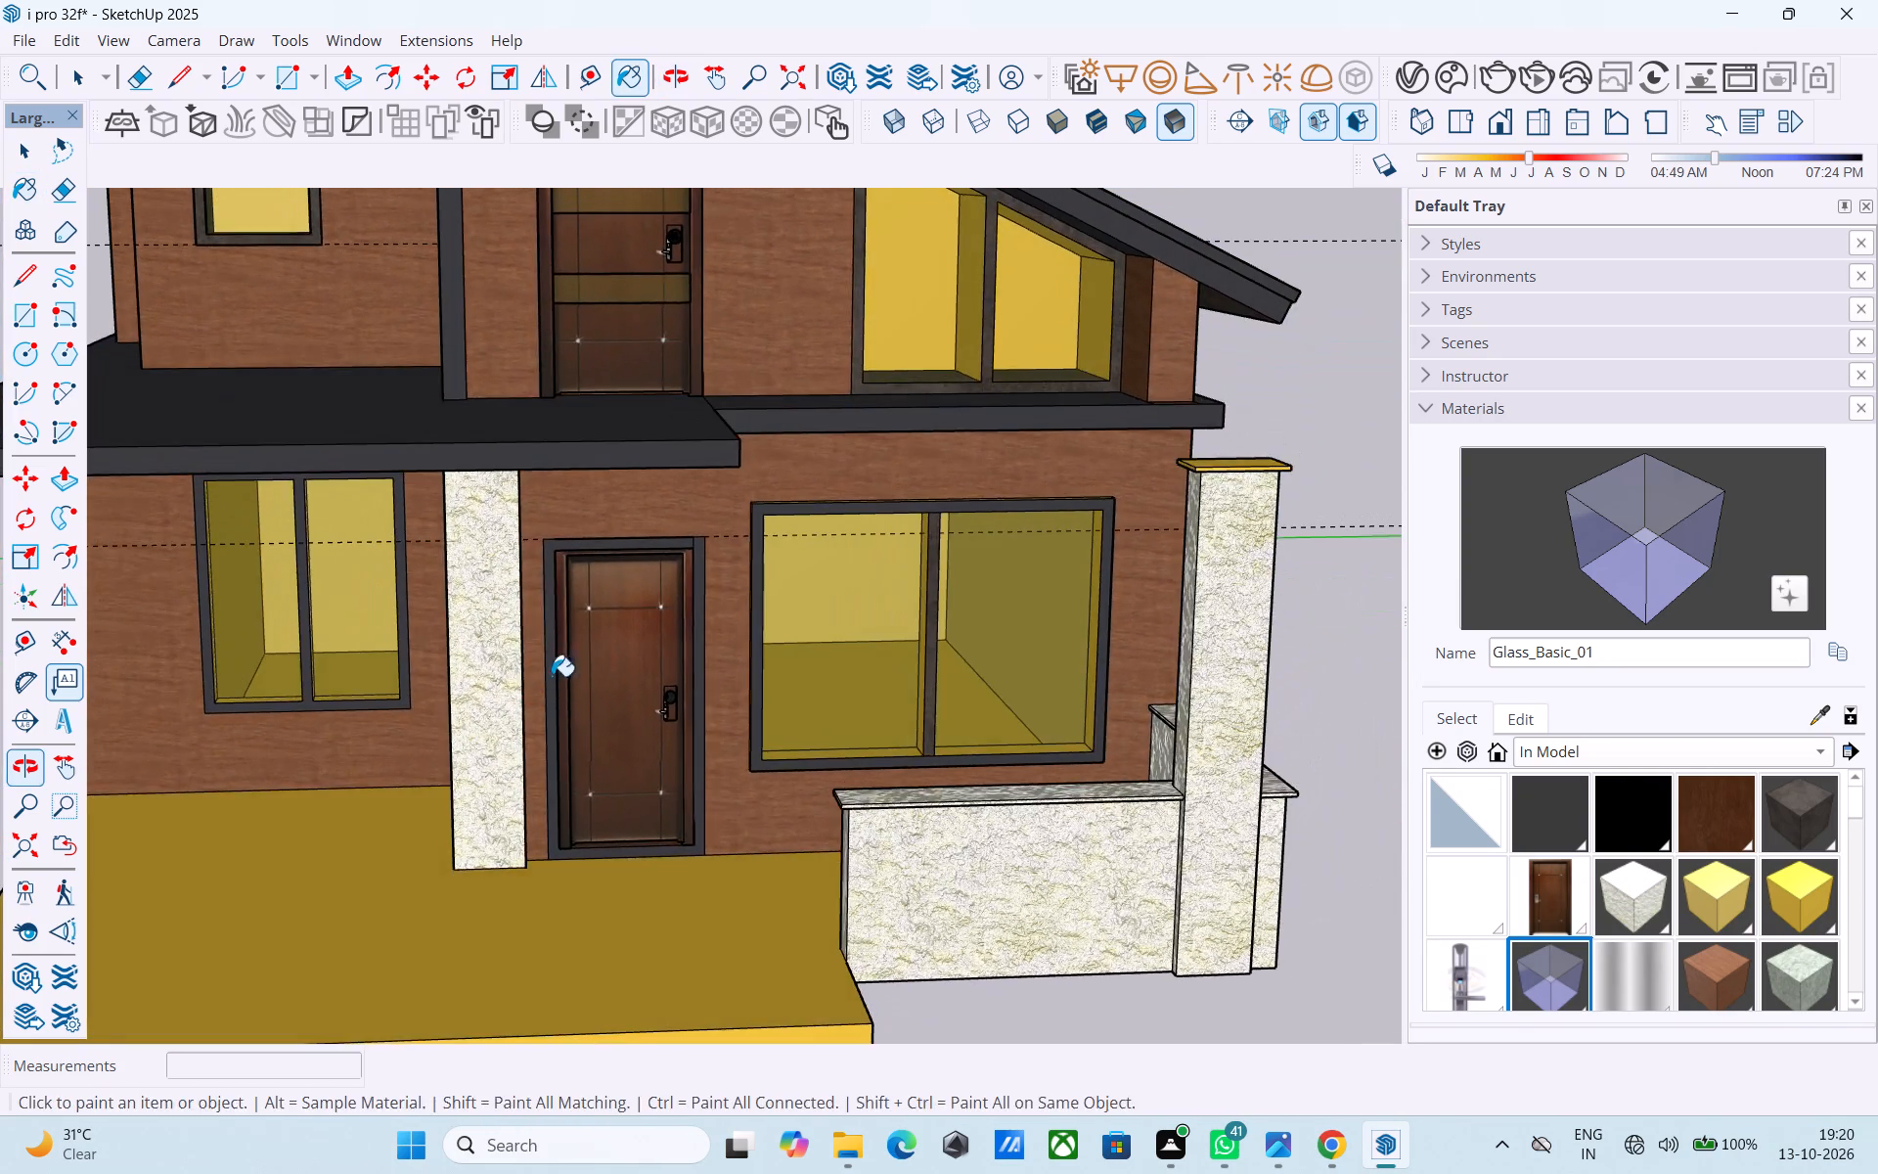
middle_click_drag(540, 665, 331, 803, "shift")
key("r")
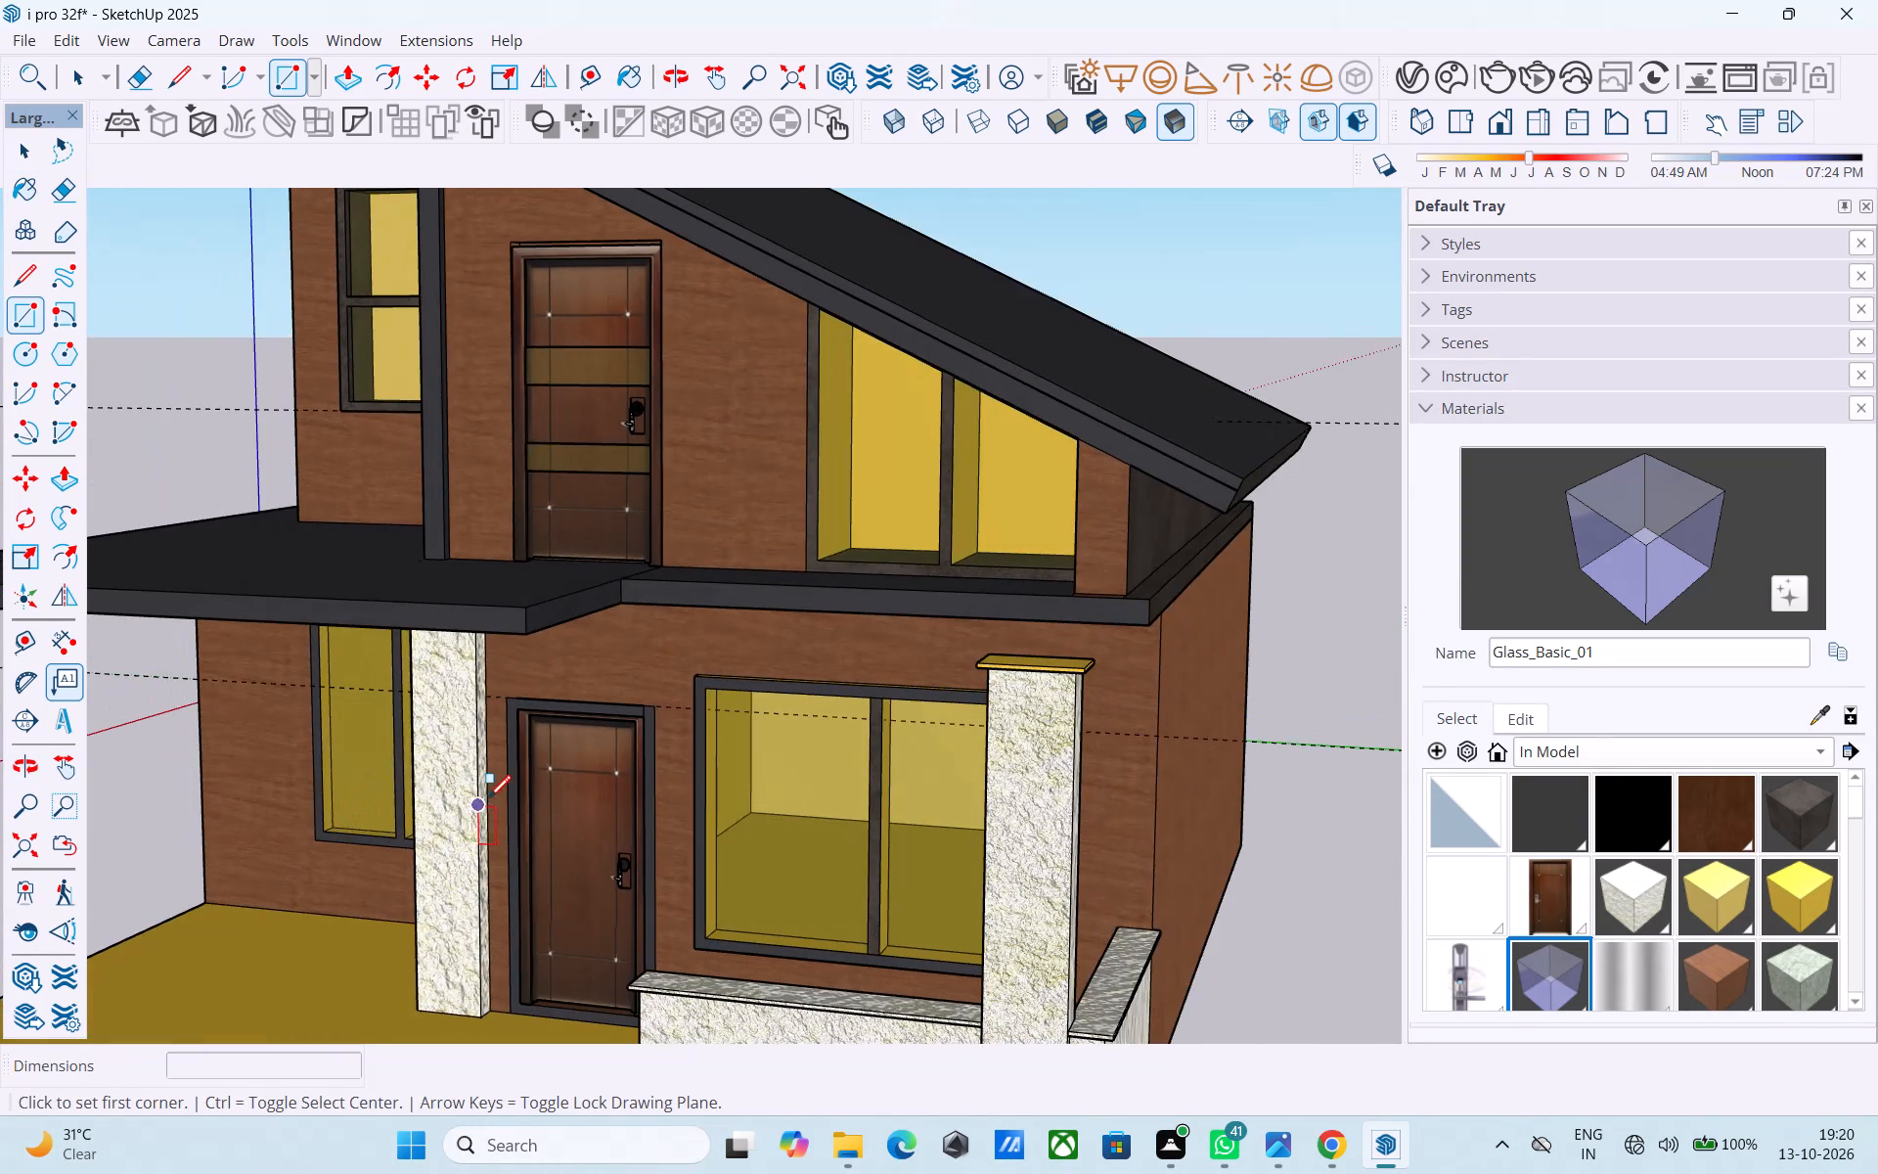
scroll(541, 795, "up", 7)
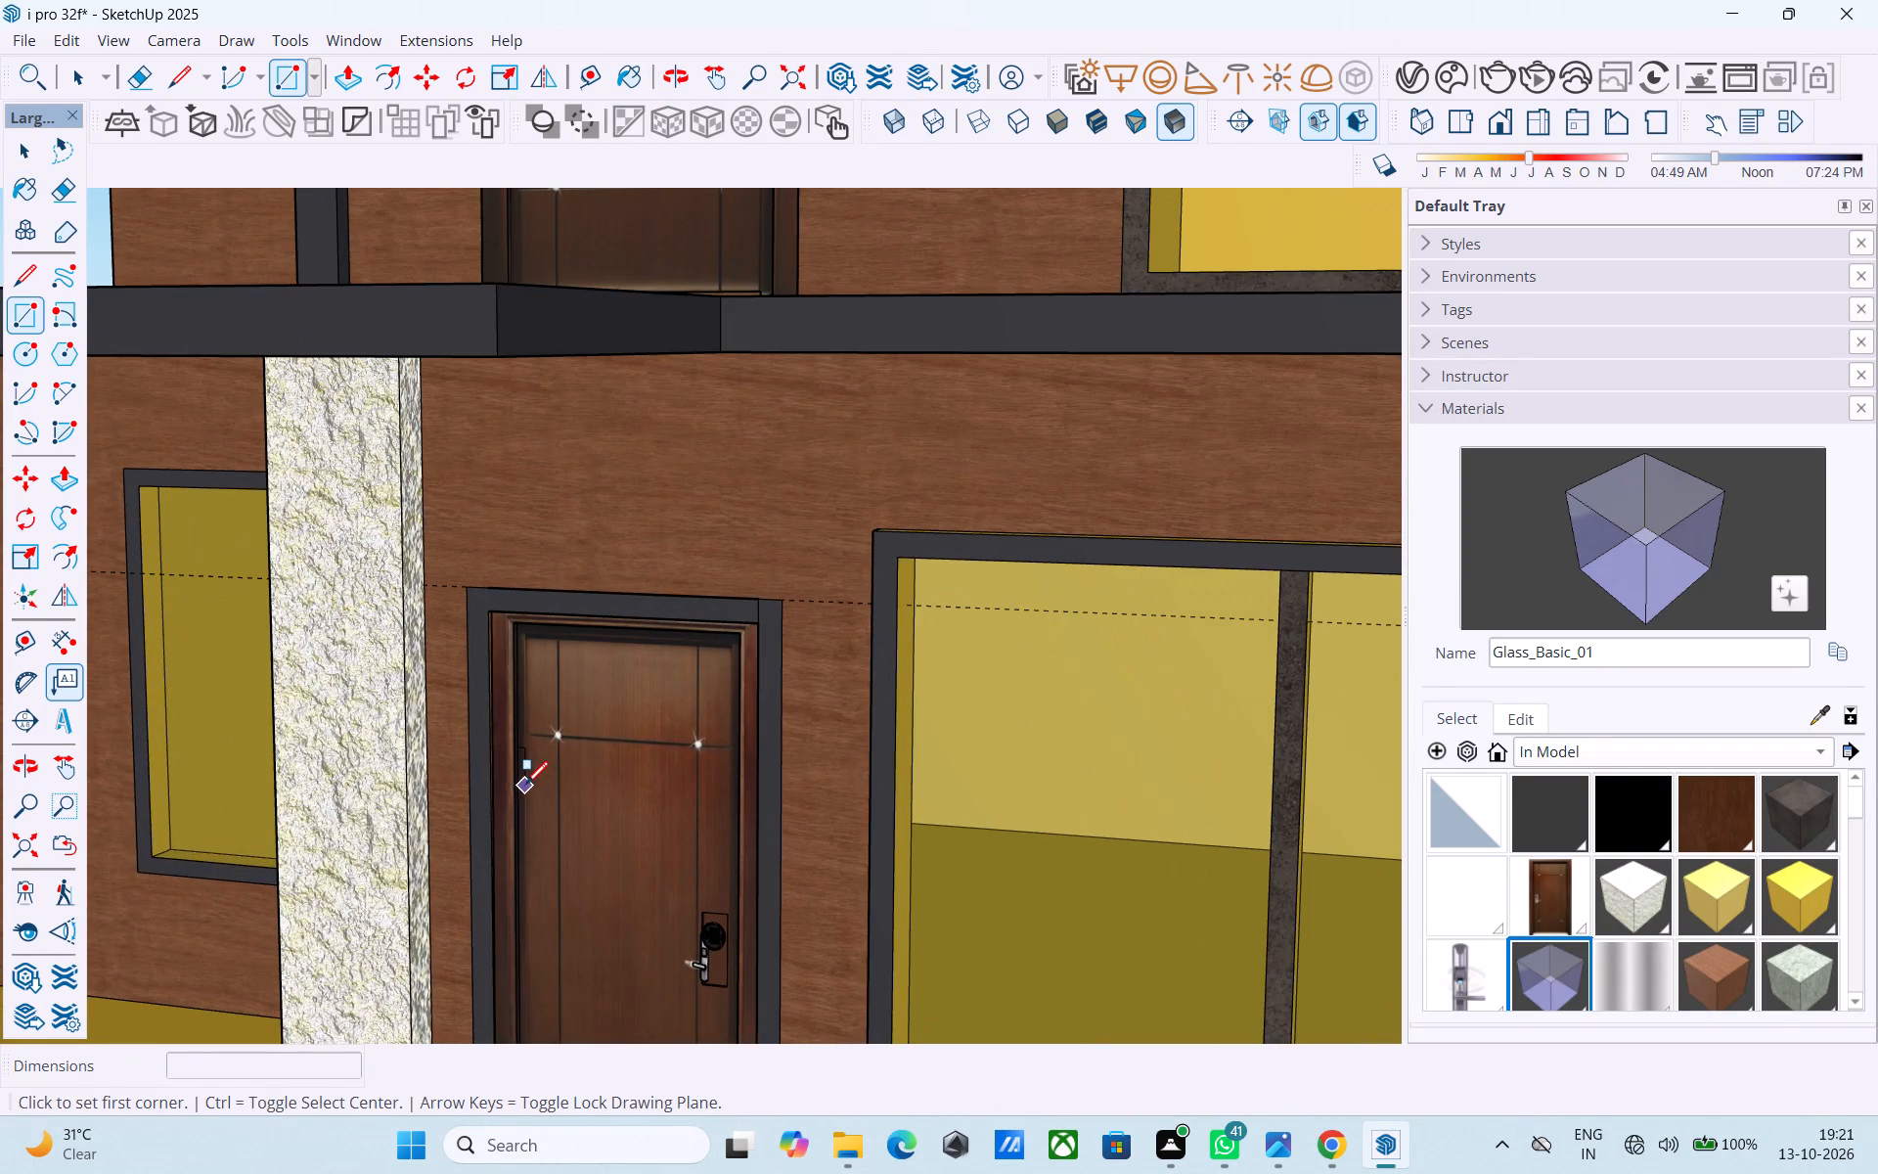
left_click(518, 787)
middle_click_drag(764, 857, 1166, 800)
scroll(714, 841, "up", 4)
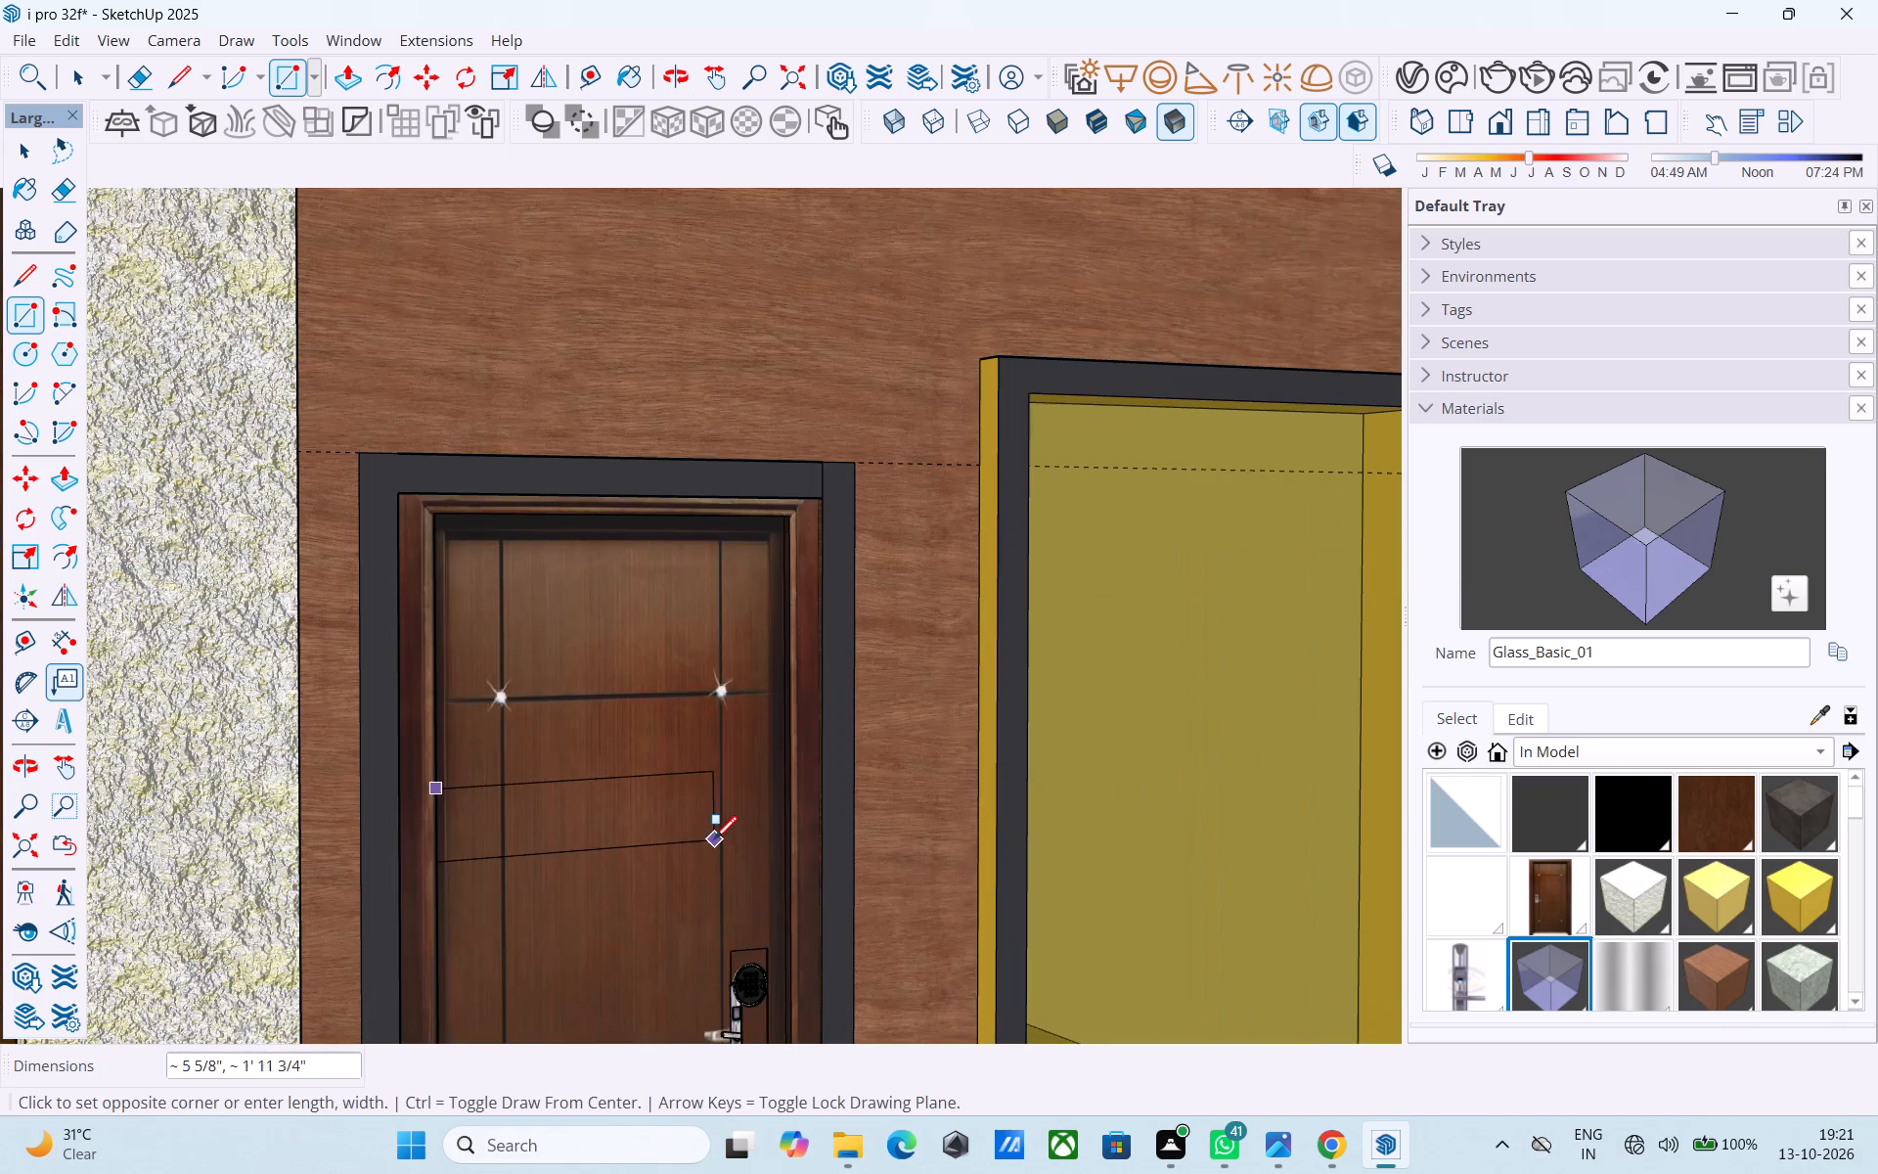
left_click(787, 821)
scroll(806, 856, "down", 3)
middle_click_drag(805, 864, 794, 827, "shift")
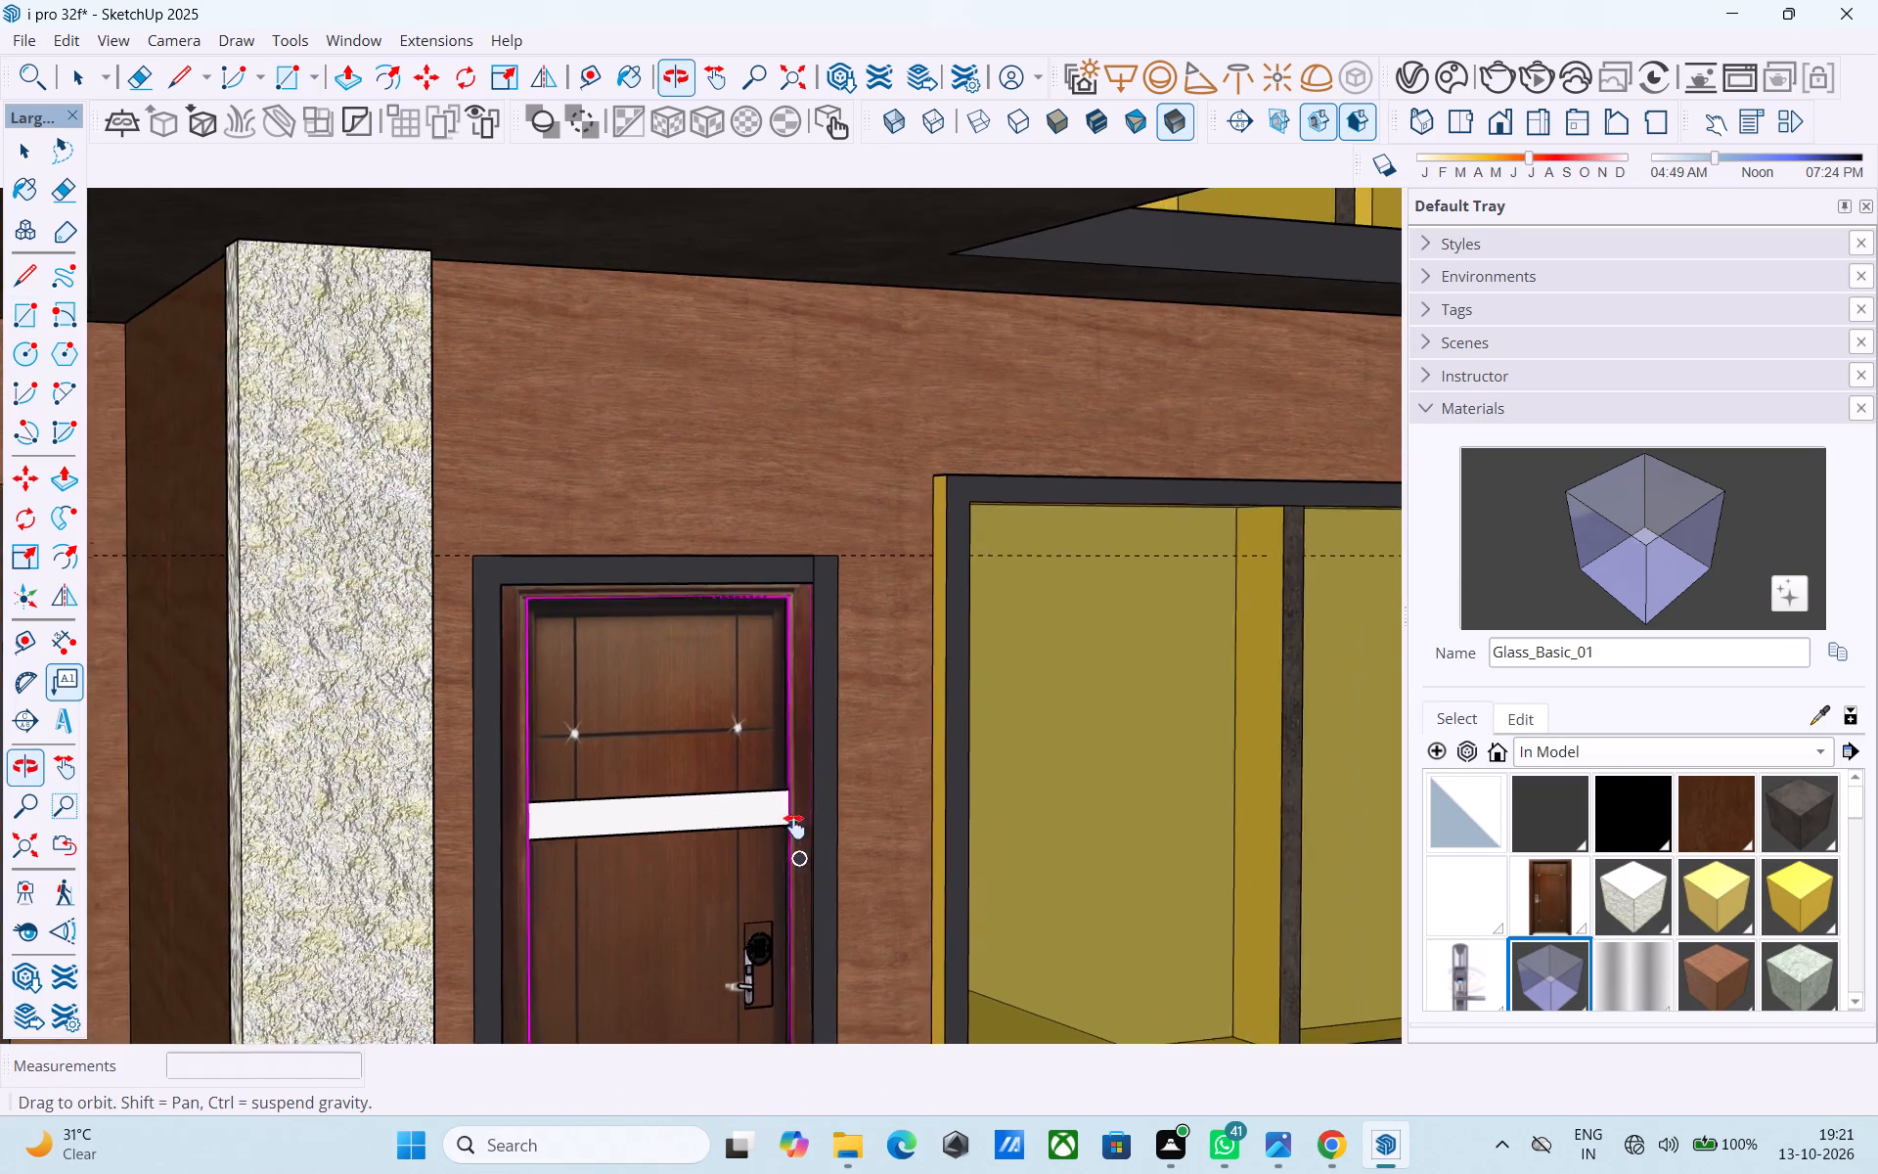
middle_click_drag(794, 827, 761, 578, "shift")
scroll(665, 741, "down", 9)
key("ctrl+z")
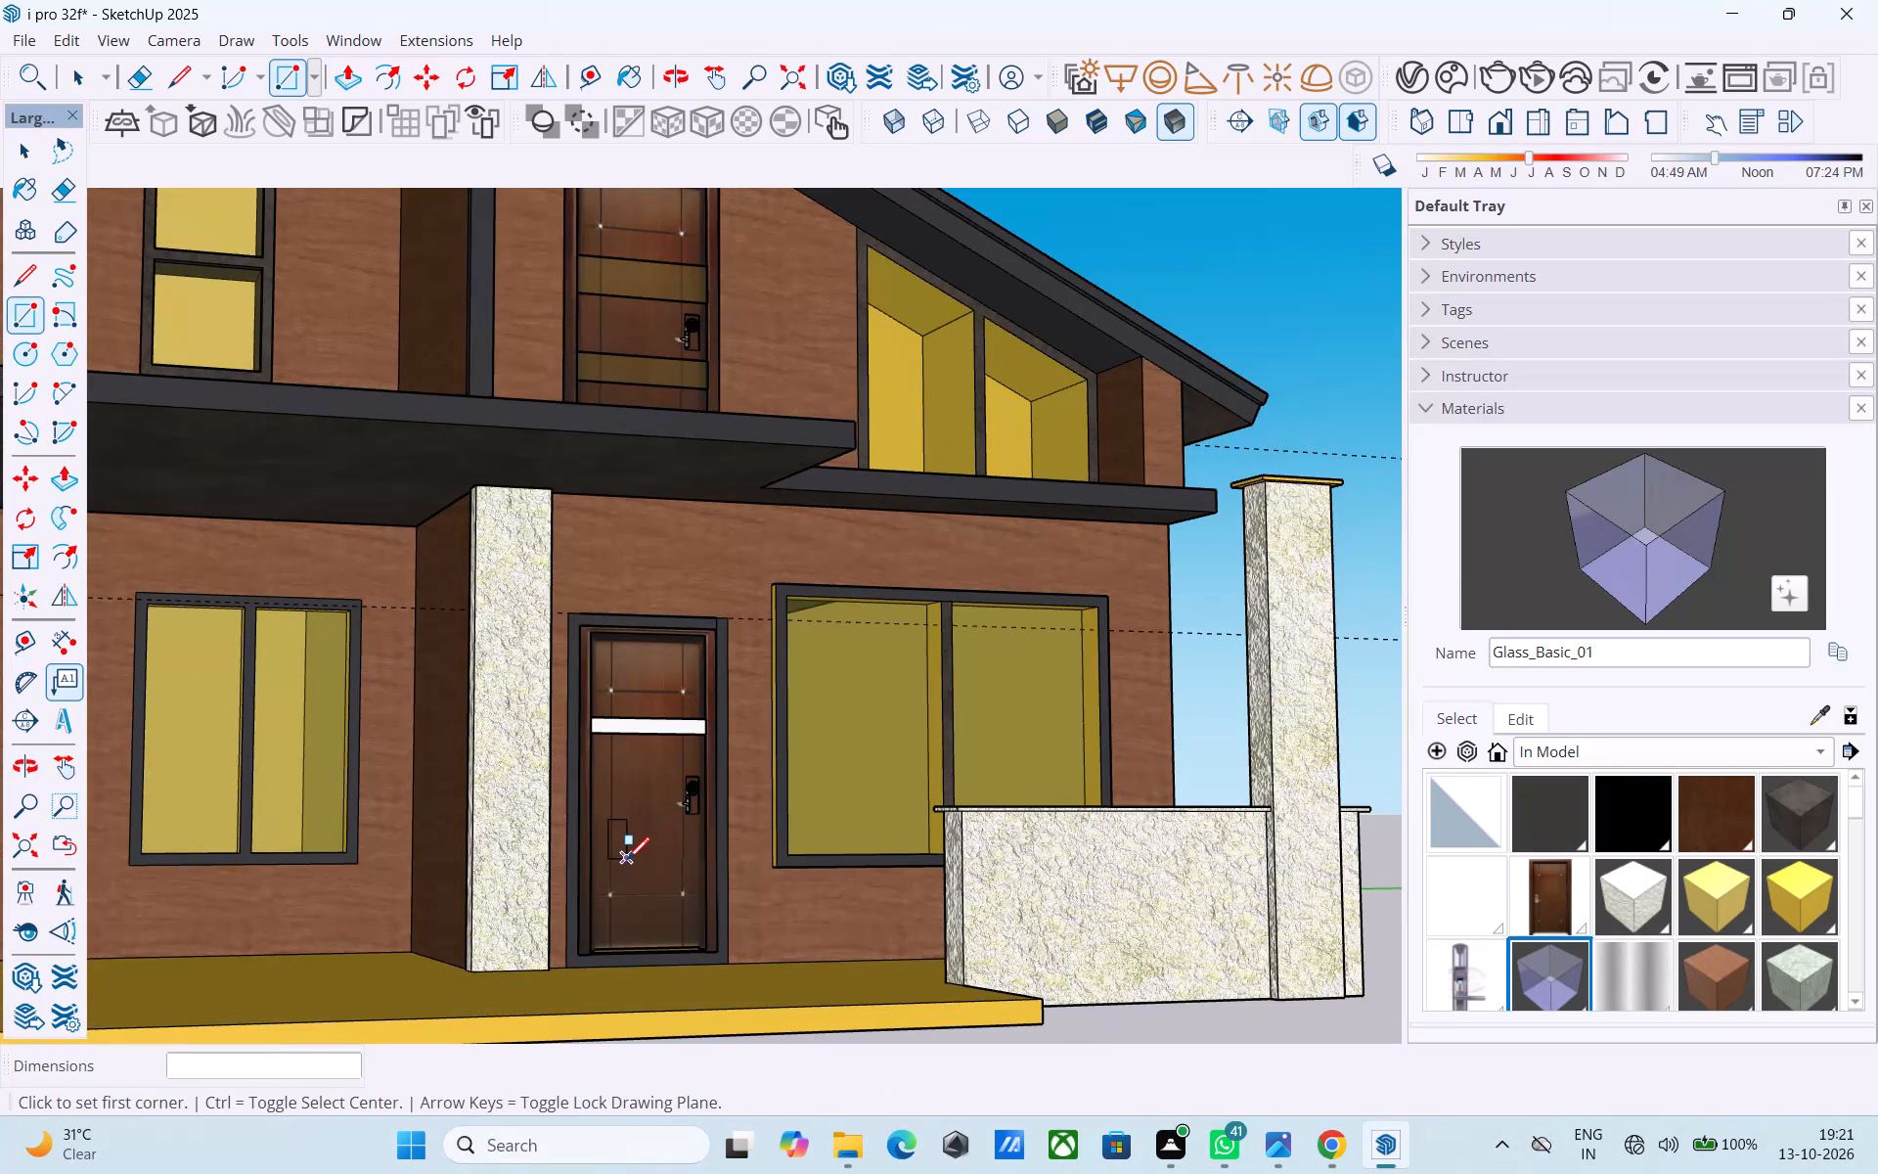
Draw a full-width horizontal rectangle about 6 7/8" high and 2' 6" wide on the ground-floor door, above the handle.
middle_click_drag(627, 862, 380, 866)
scroll(594, 693, "up", 9)
middle_click_drag(540, 748, 312, 888)
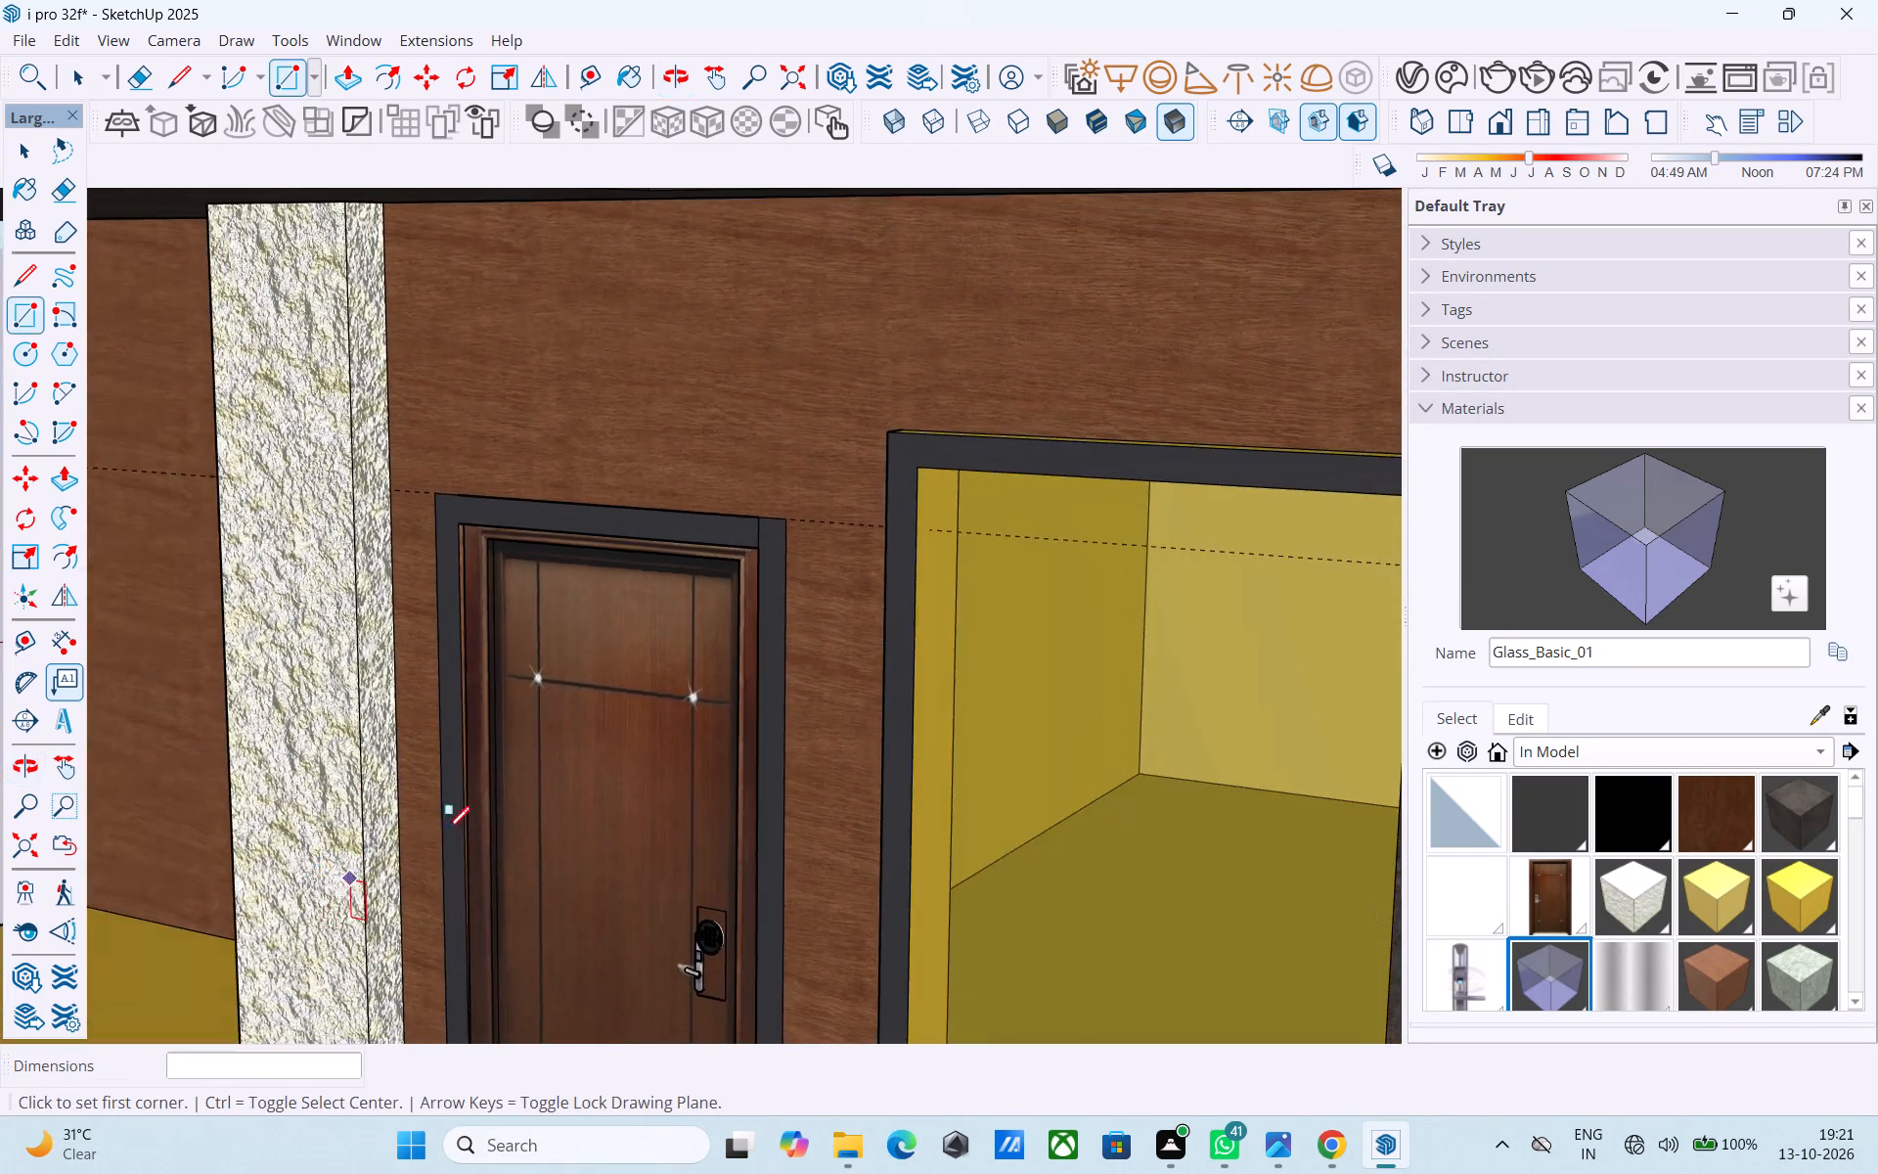
left_click(487, 716)
middle_click_drag(620, 788, 1139, 743)
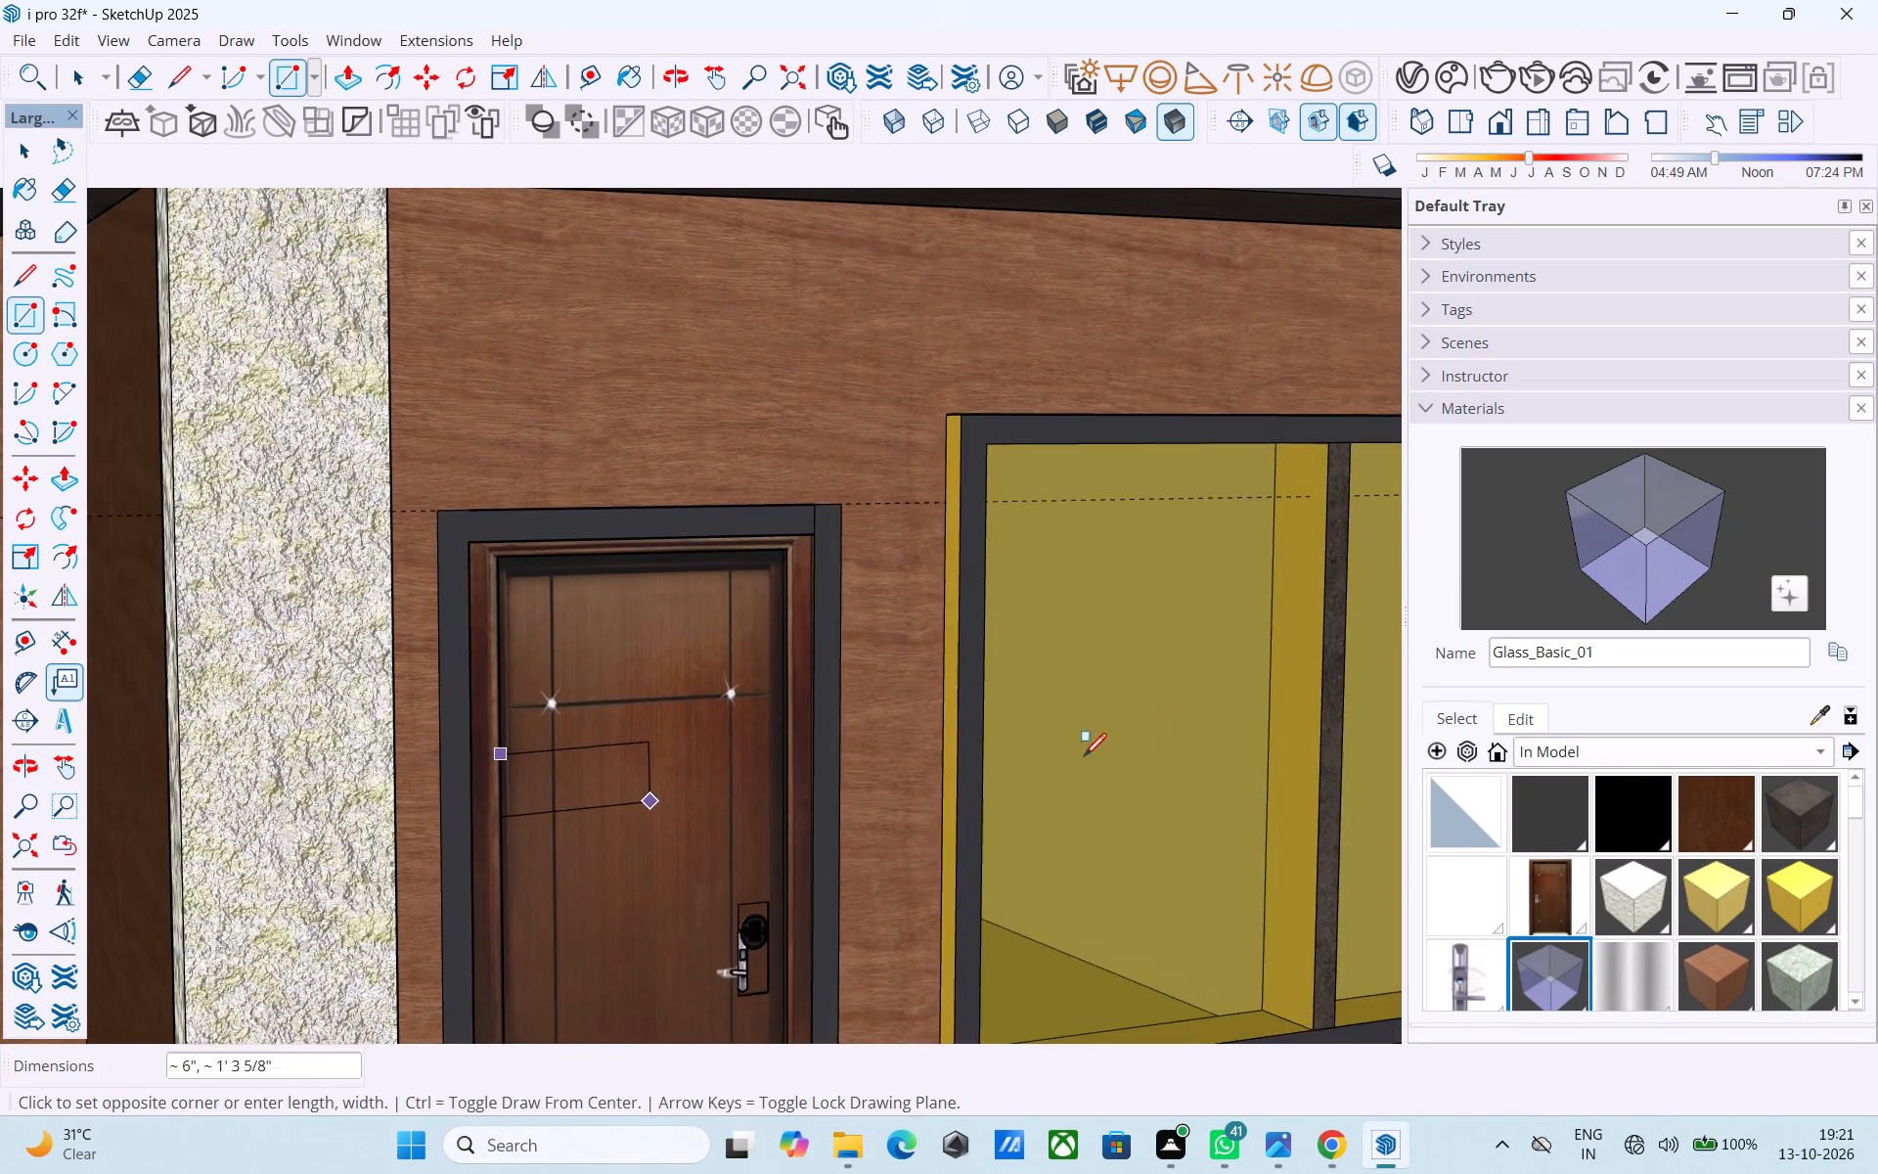
scroll(758, 816, "up", 3)
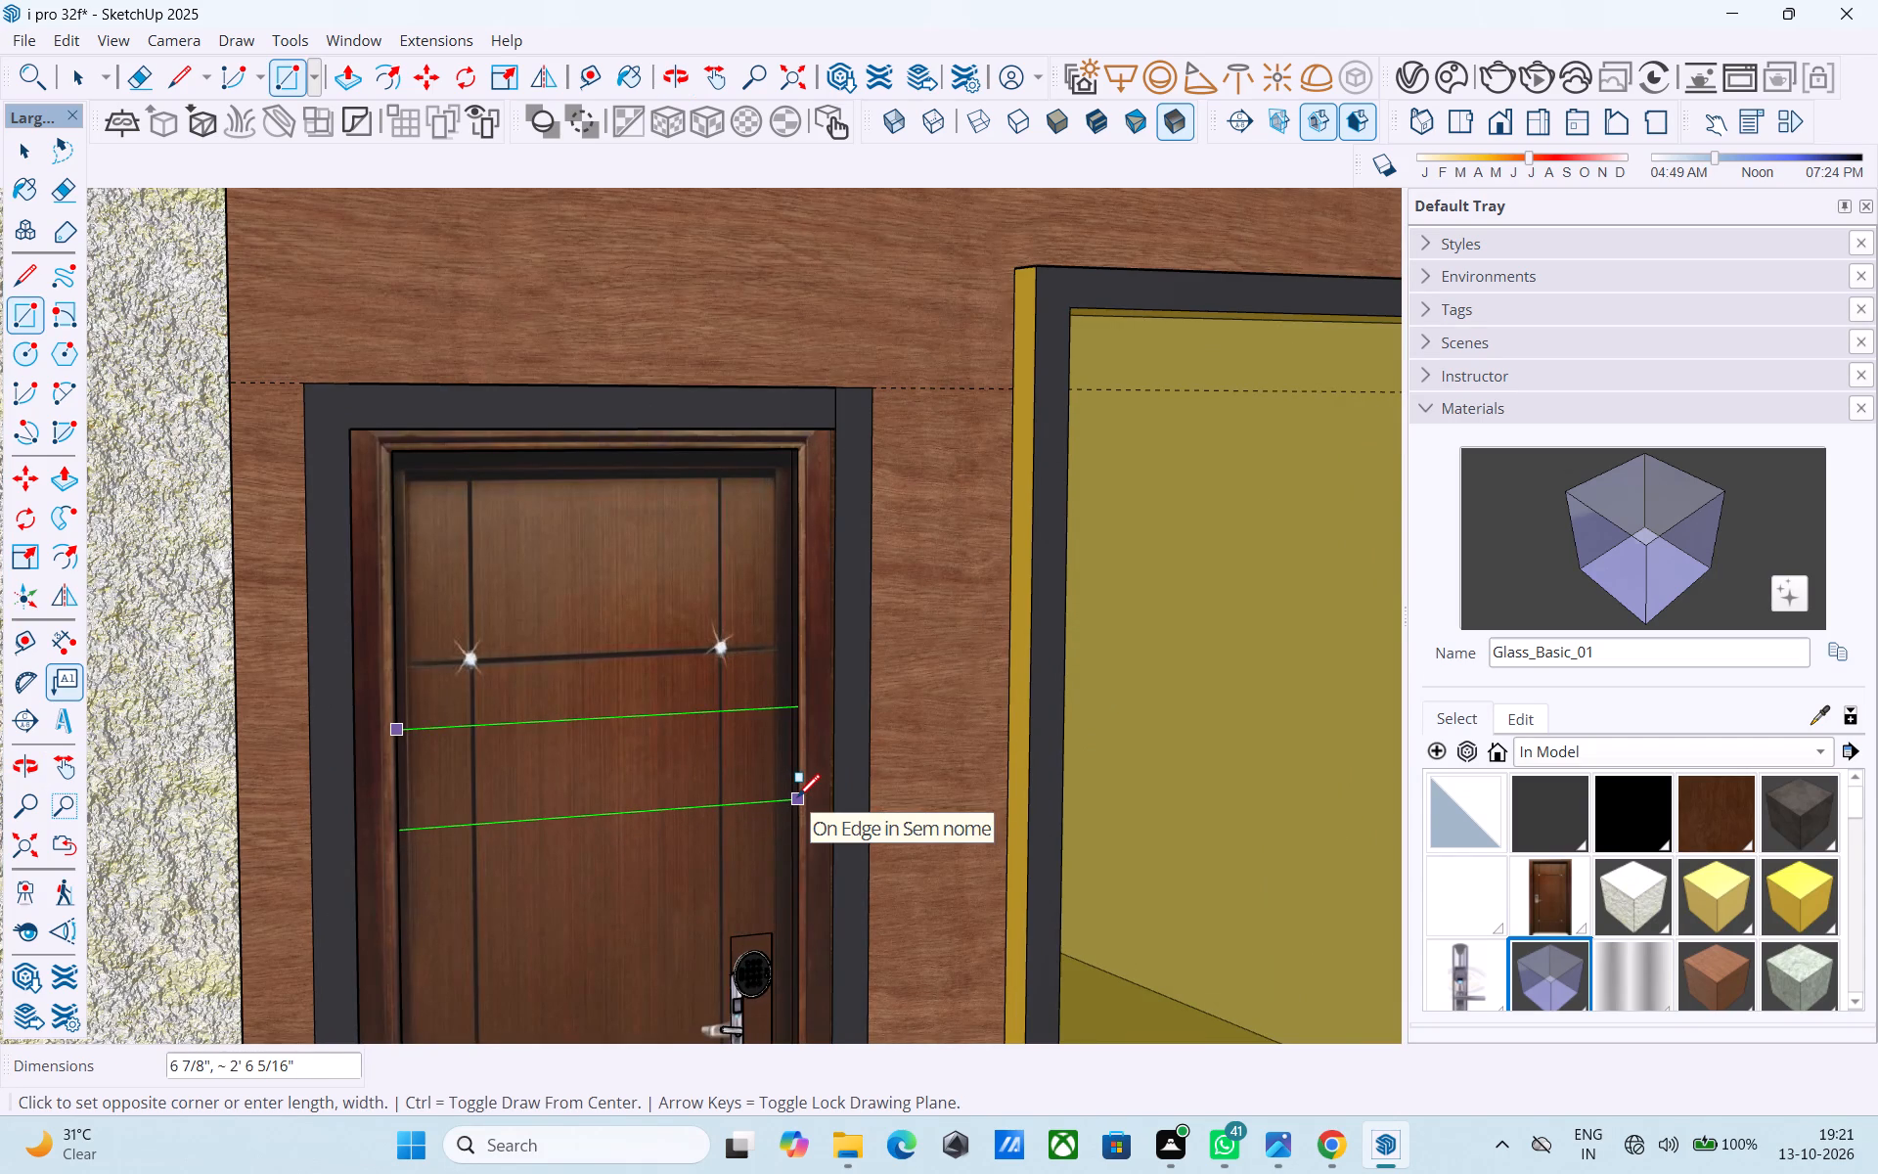
left_click(797, 799)
Draw a second full-width horizontal rectangle across the ground-floor door, just below the handle.
scroll(752, 805, "down", 15)
middle_click_drag(680, 875, 566, 641)
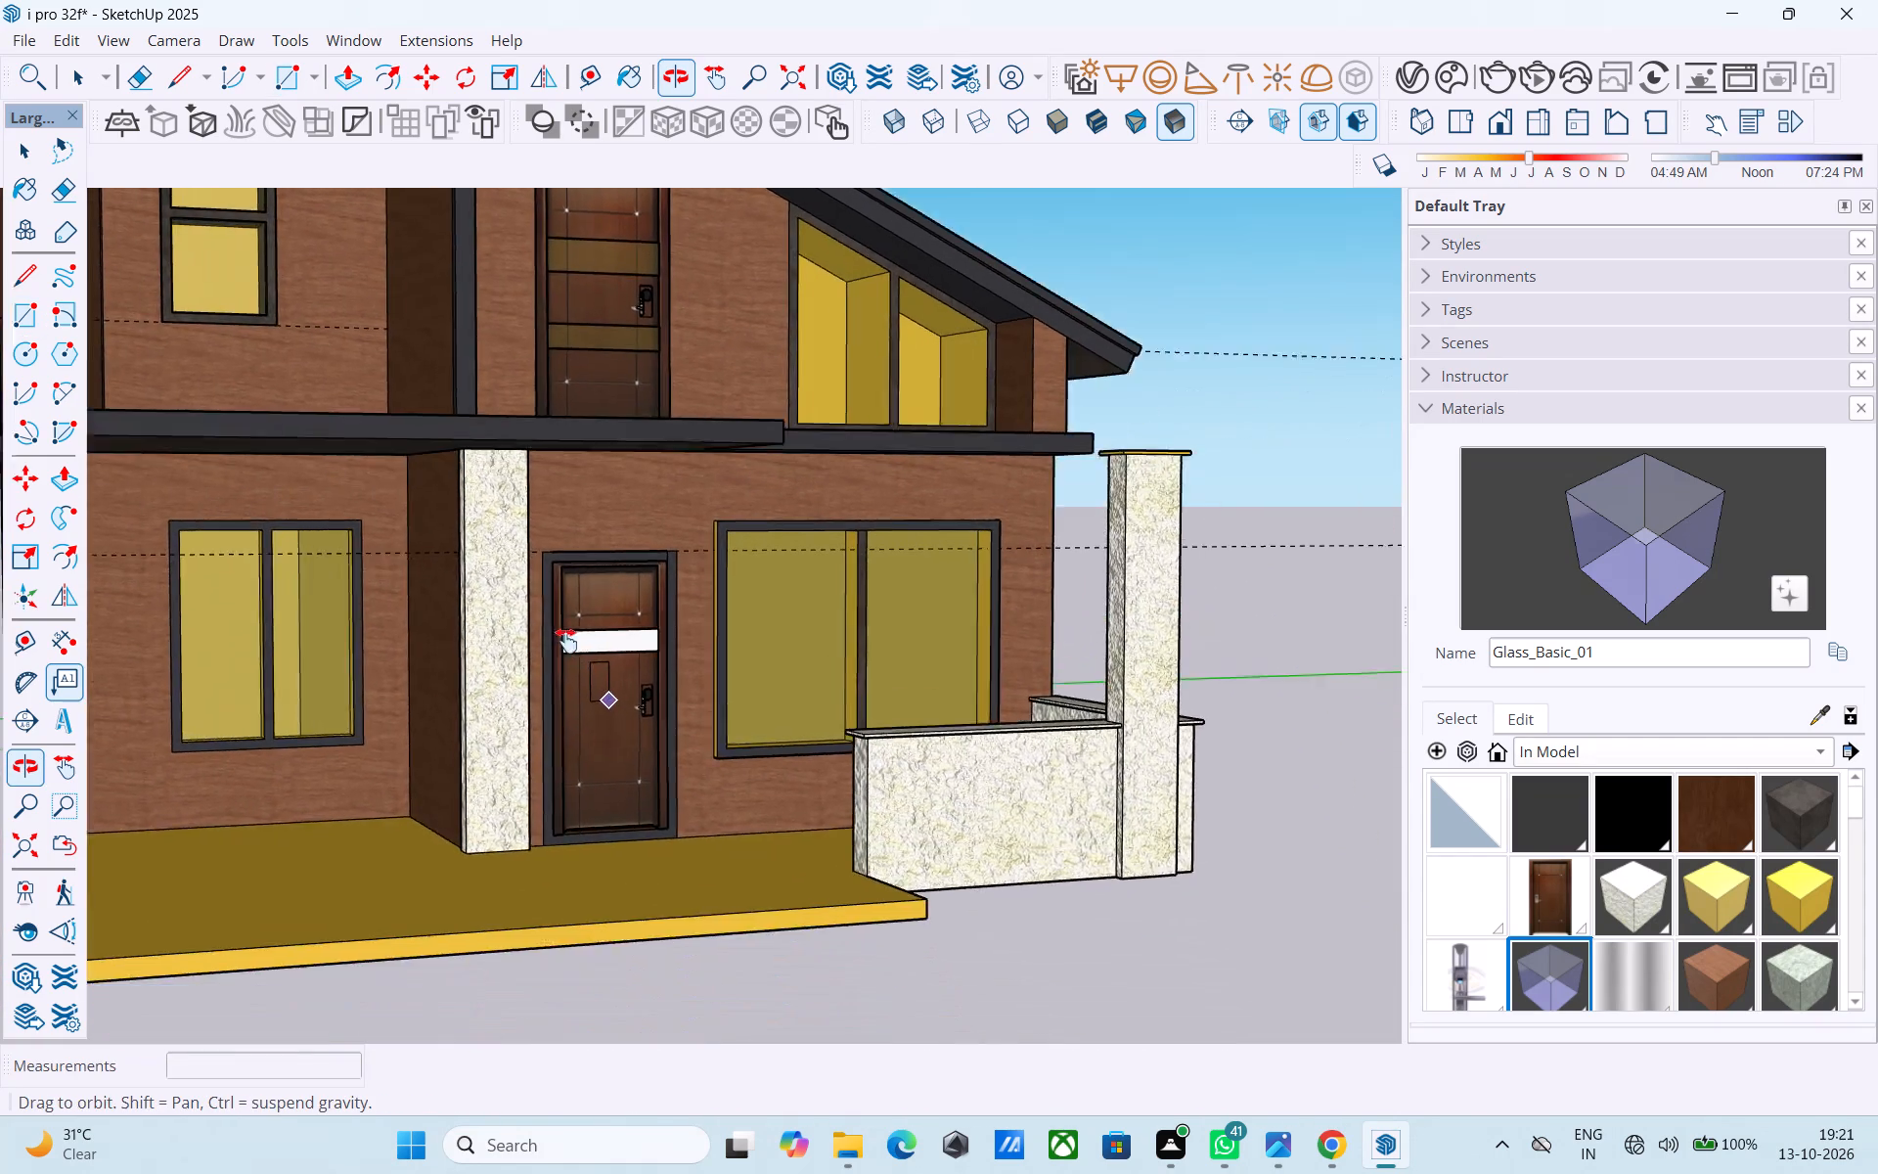
middle_click_drag(566, 641, 552, 621)
scroll(572, 758, "up", 3)
middle_click_drag(566, 748, 390, 769)
scroll(402, 718, "up", 7)
middle_click_drag(480, 634, 271, 662)
scroll(484, 585, "up", 3)
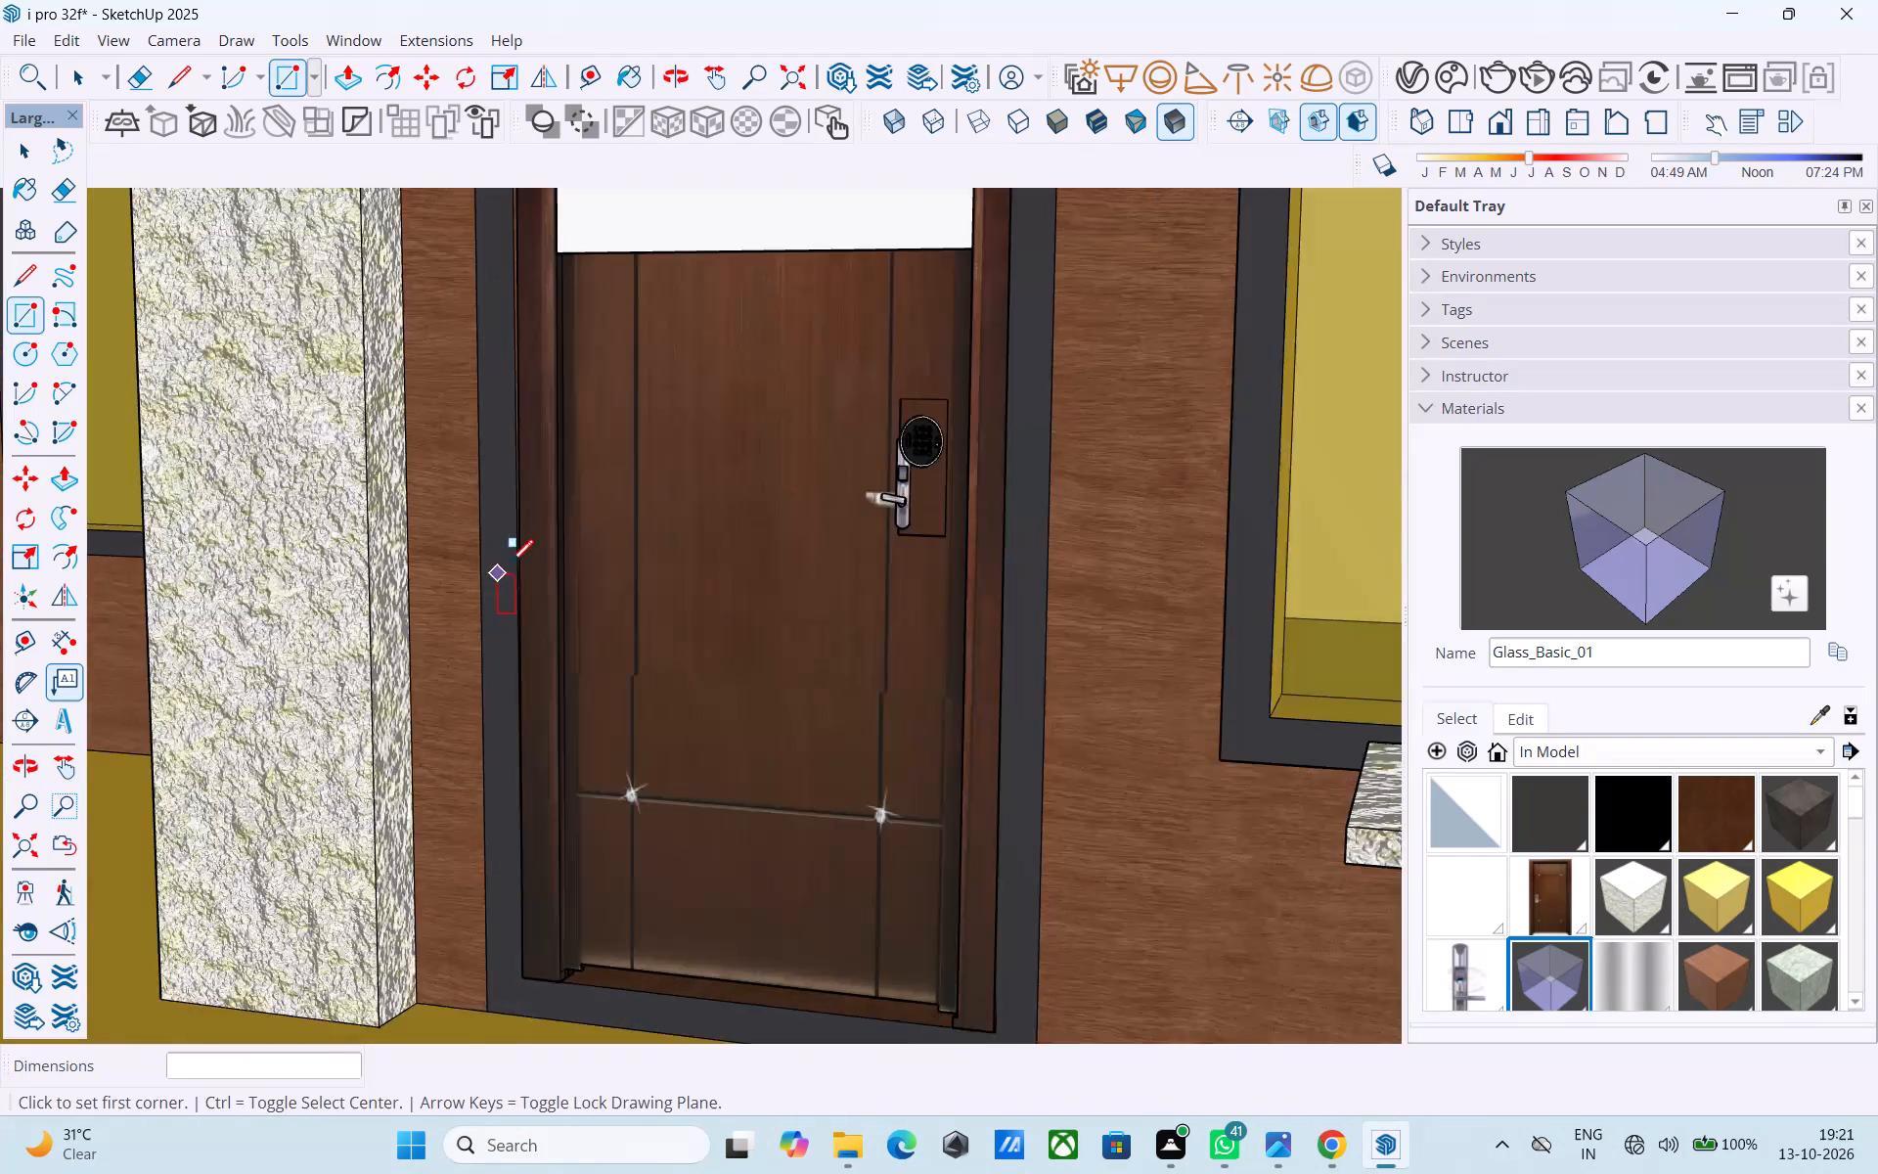
scroll(511, 564, "up", 3)
left_click(567, 574)
middle_click_drag(777, 648, 900, 663)
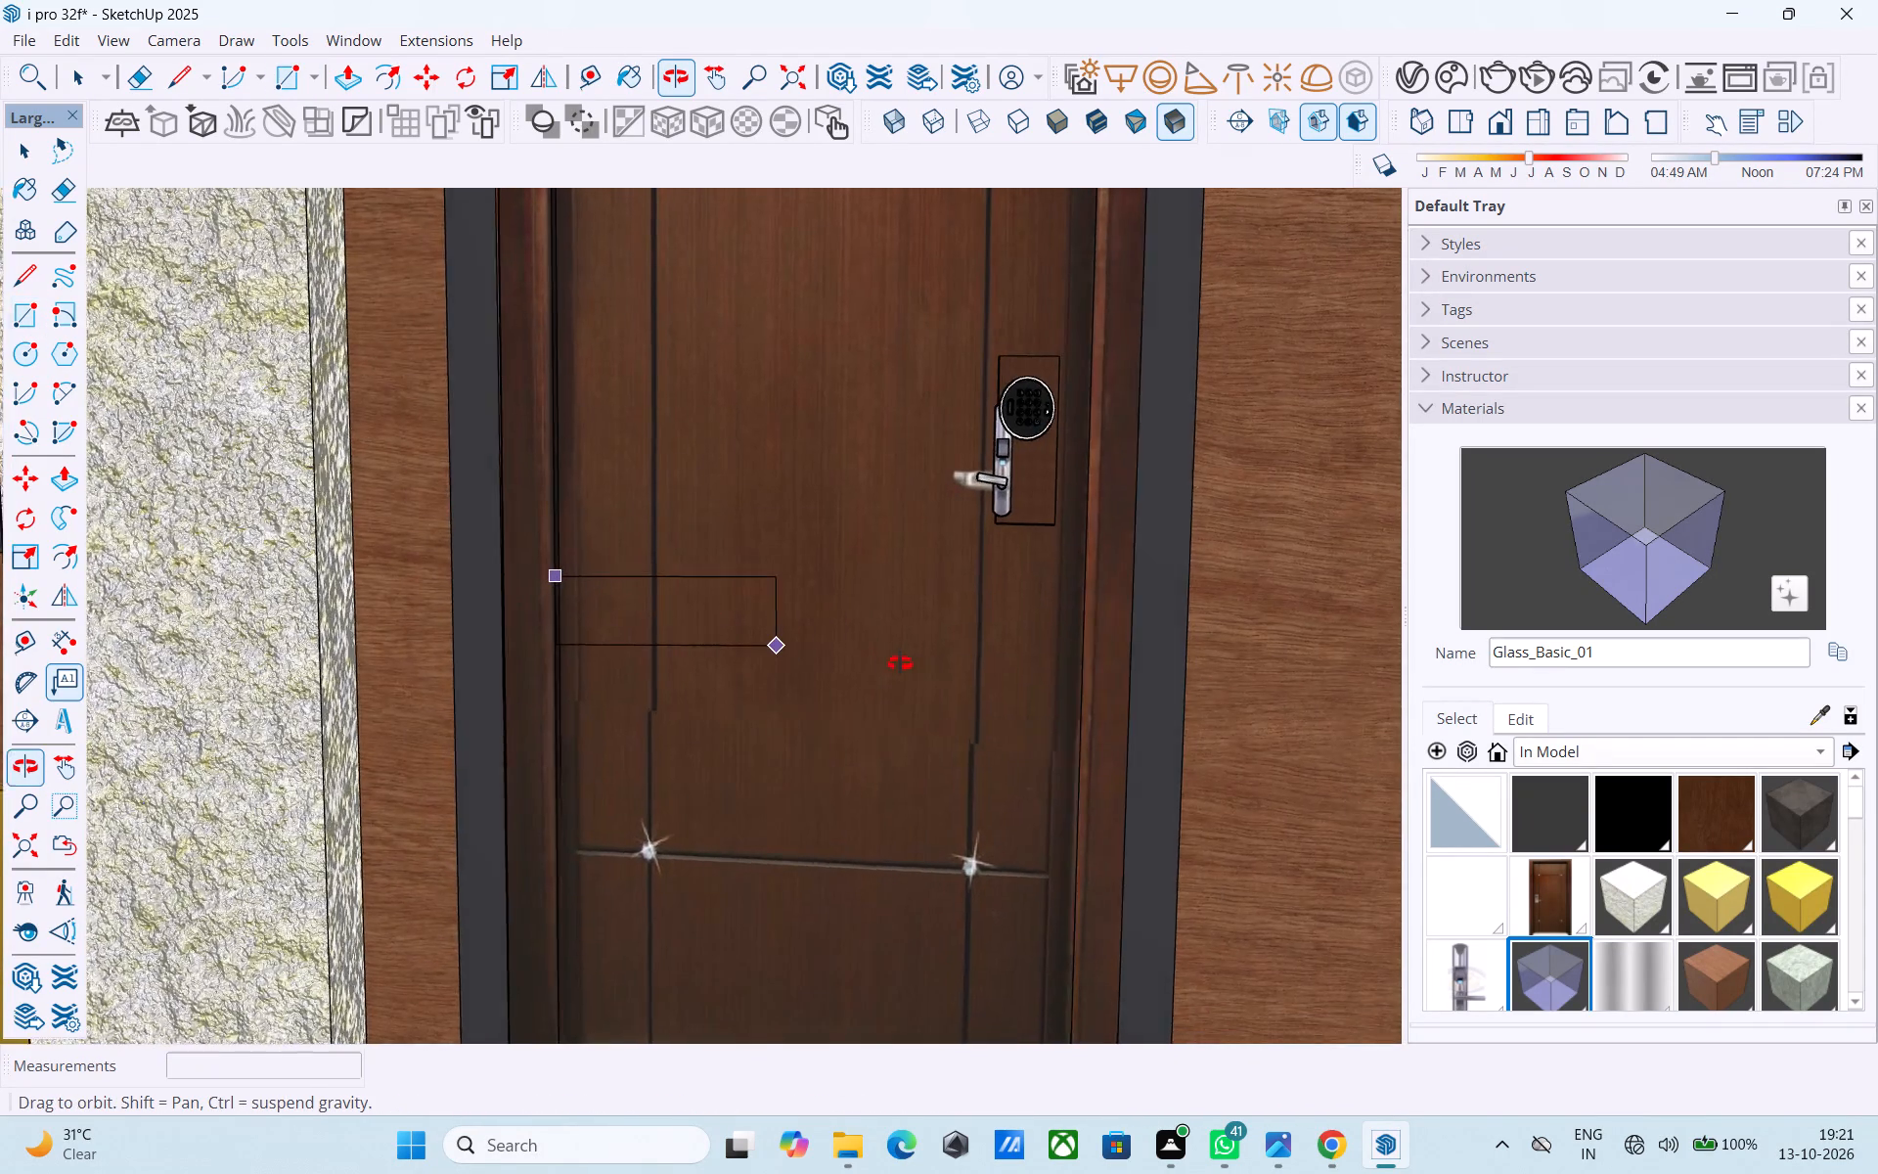
middle_click_drag(900, 663, 1143, 664)
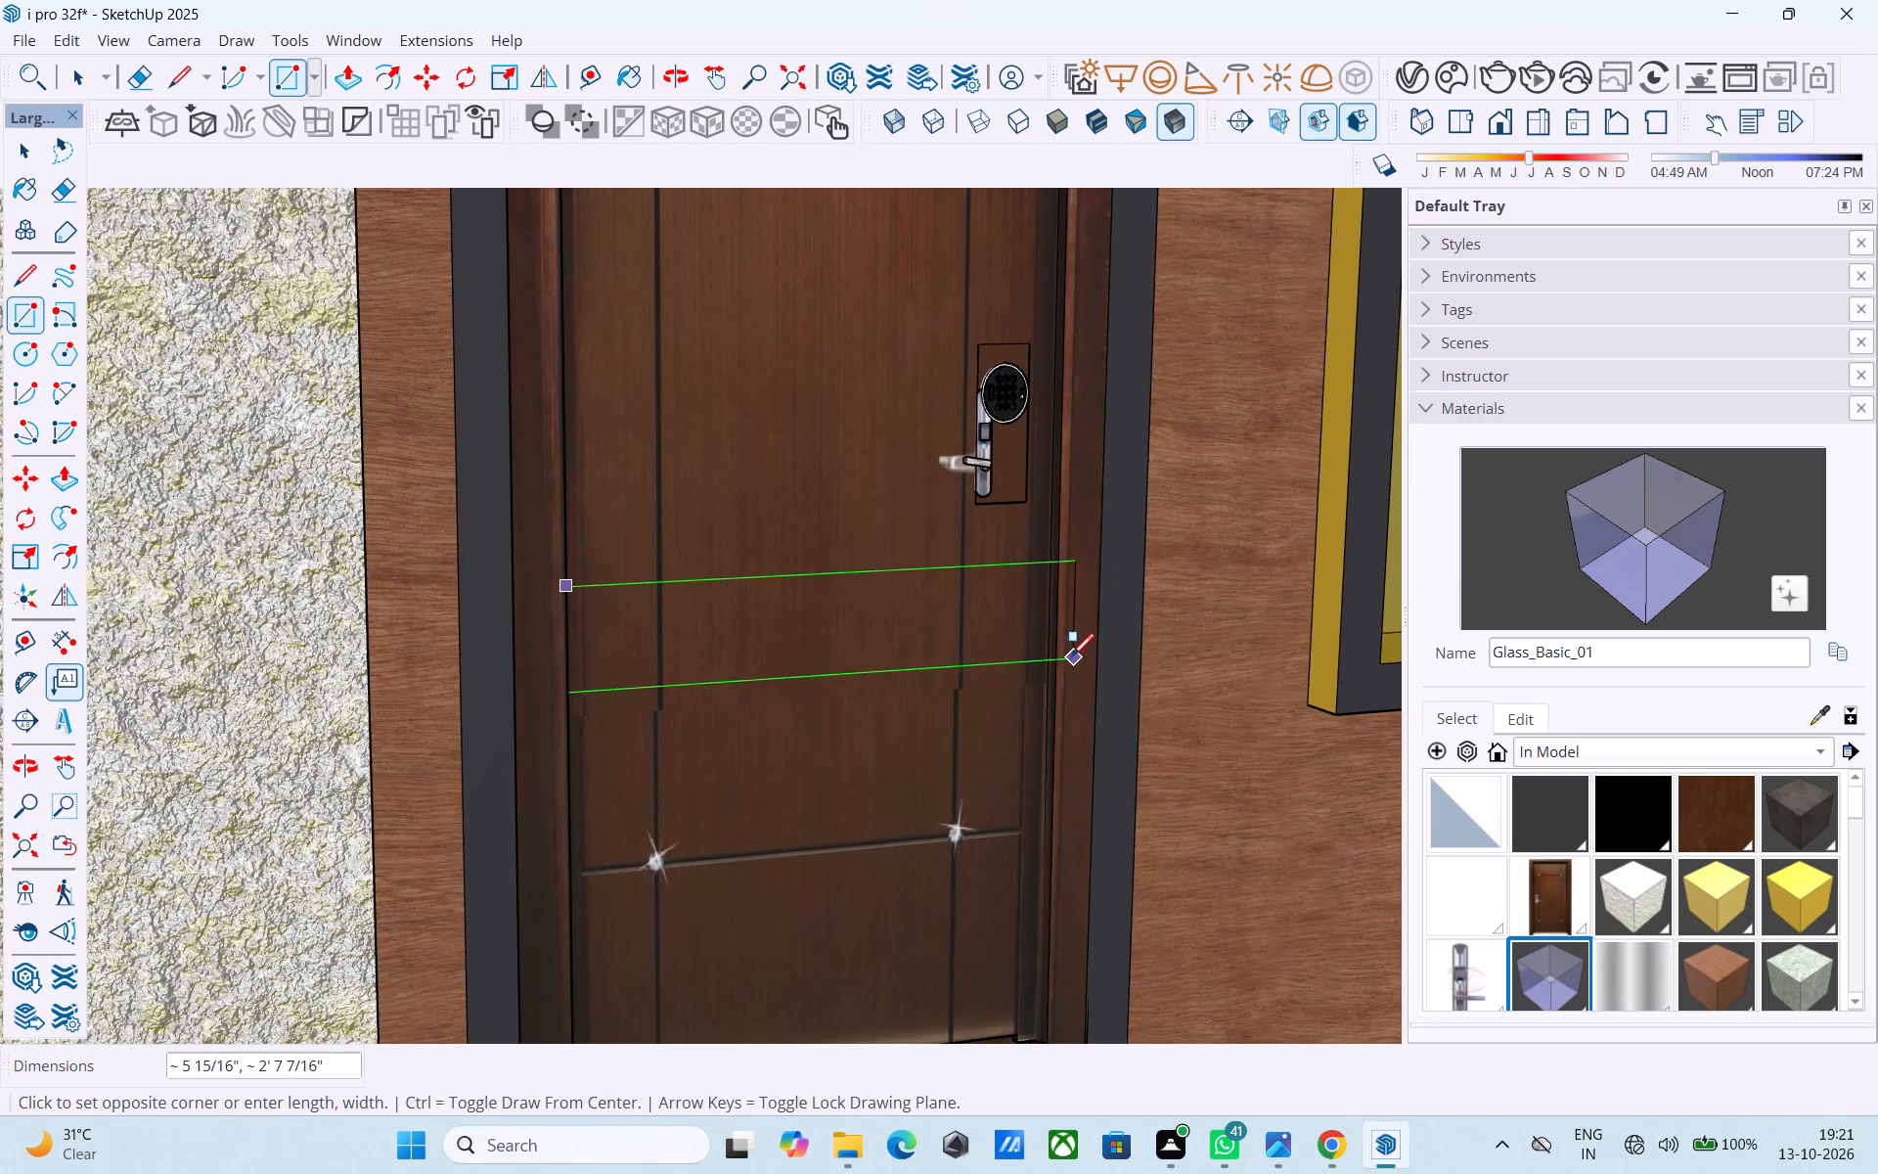
left_click(1060, 646)
Paint both horizontal bands on the ground-floor door with the Glass_Basic_01 material.
left_click(1654, 503)
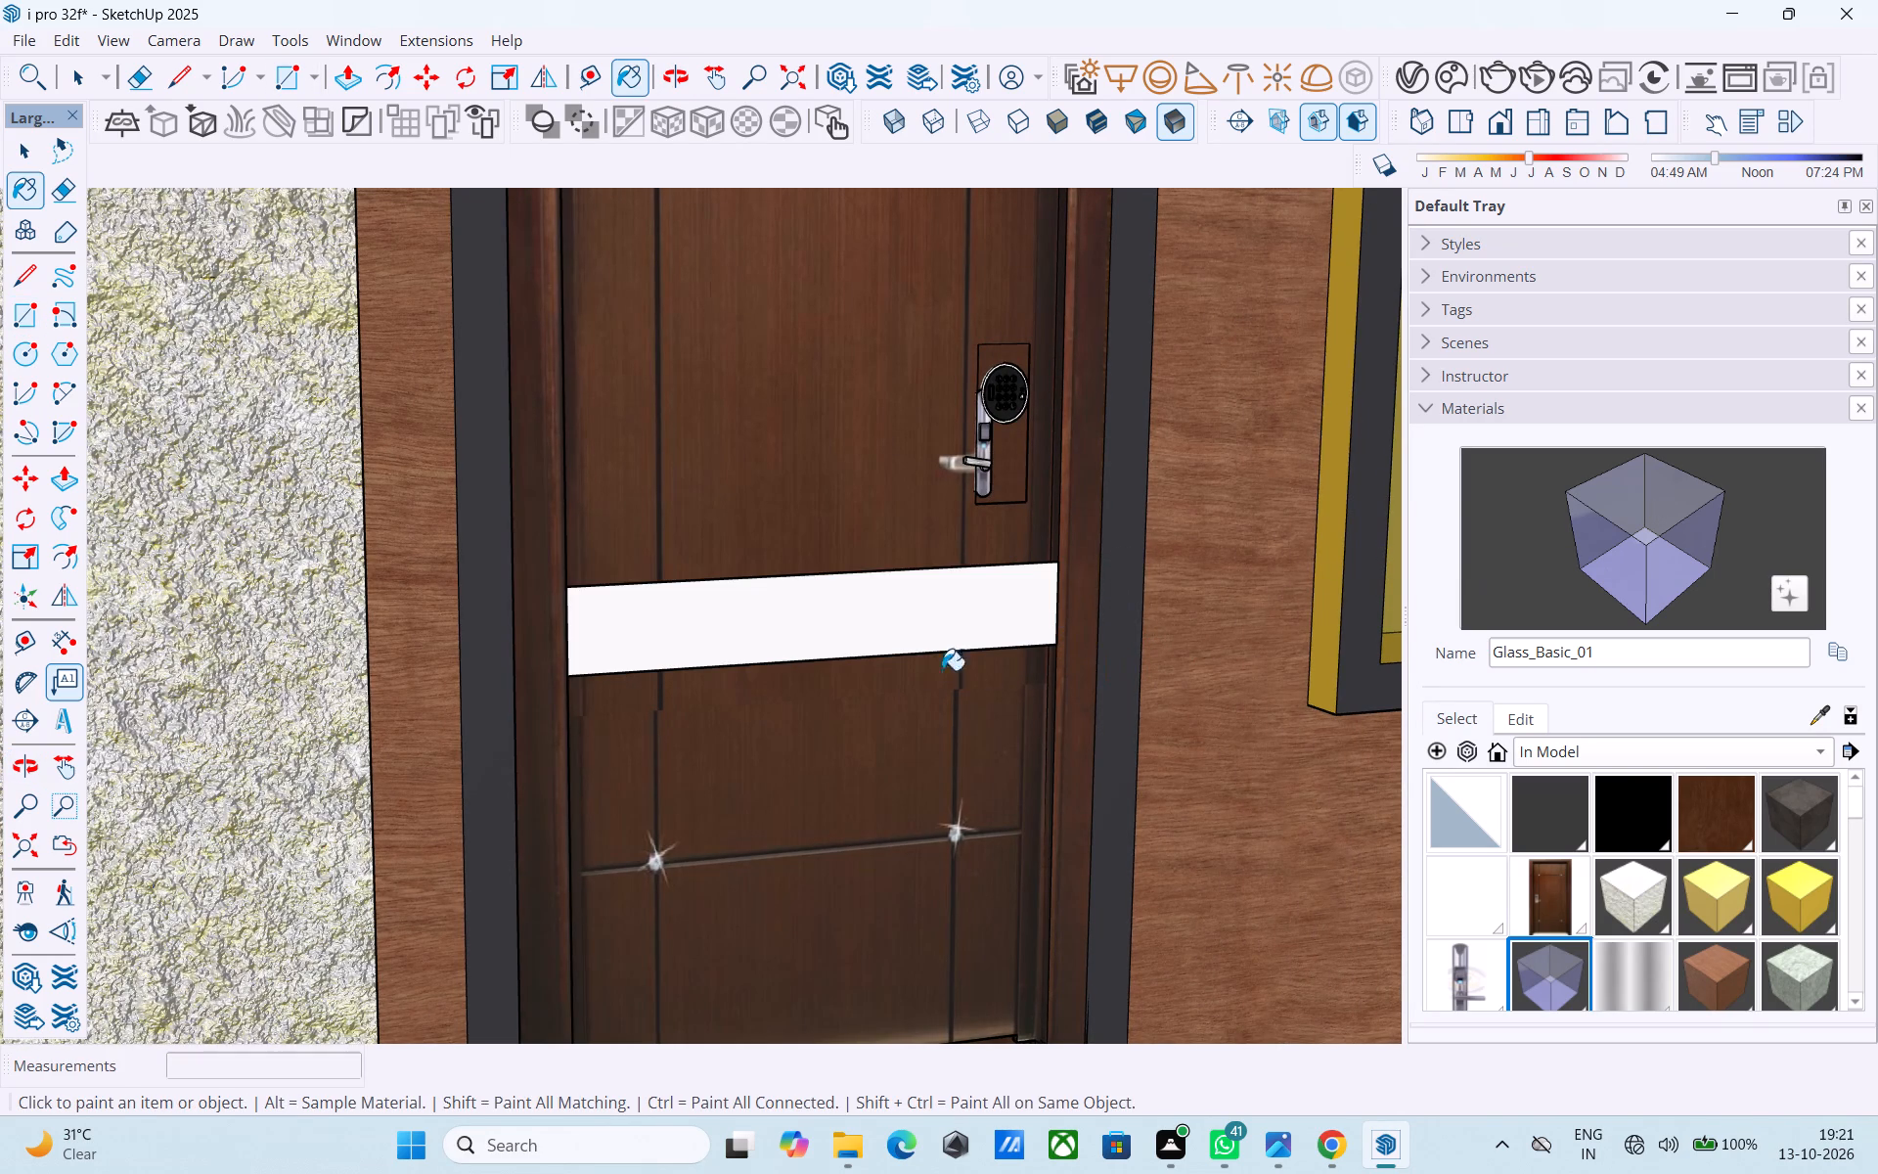
left_click(927, 628)
scroll(840, 648, "down", 5)
middle_click_drag(800, 701, 703, 1026)
left_click(684, 668)
Save the model with both doors' glass bands in place.
scroll(628, 717, "down", 2)
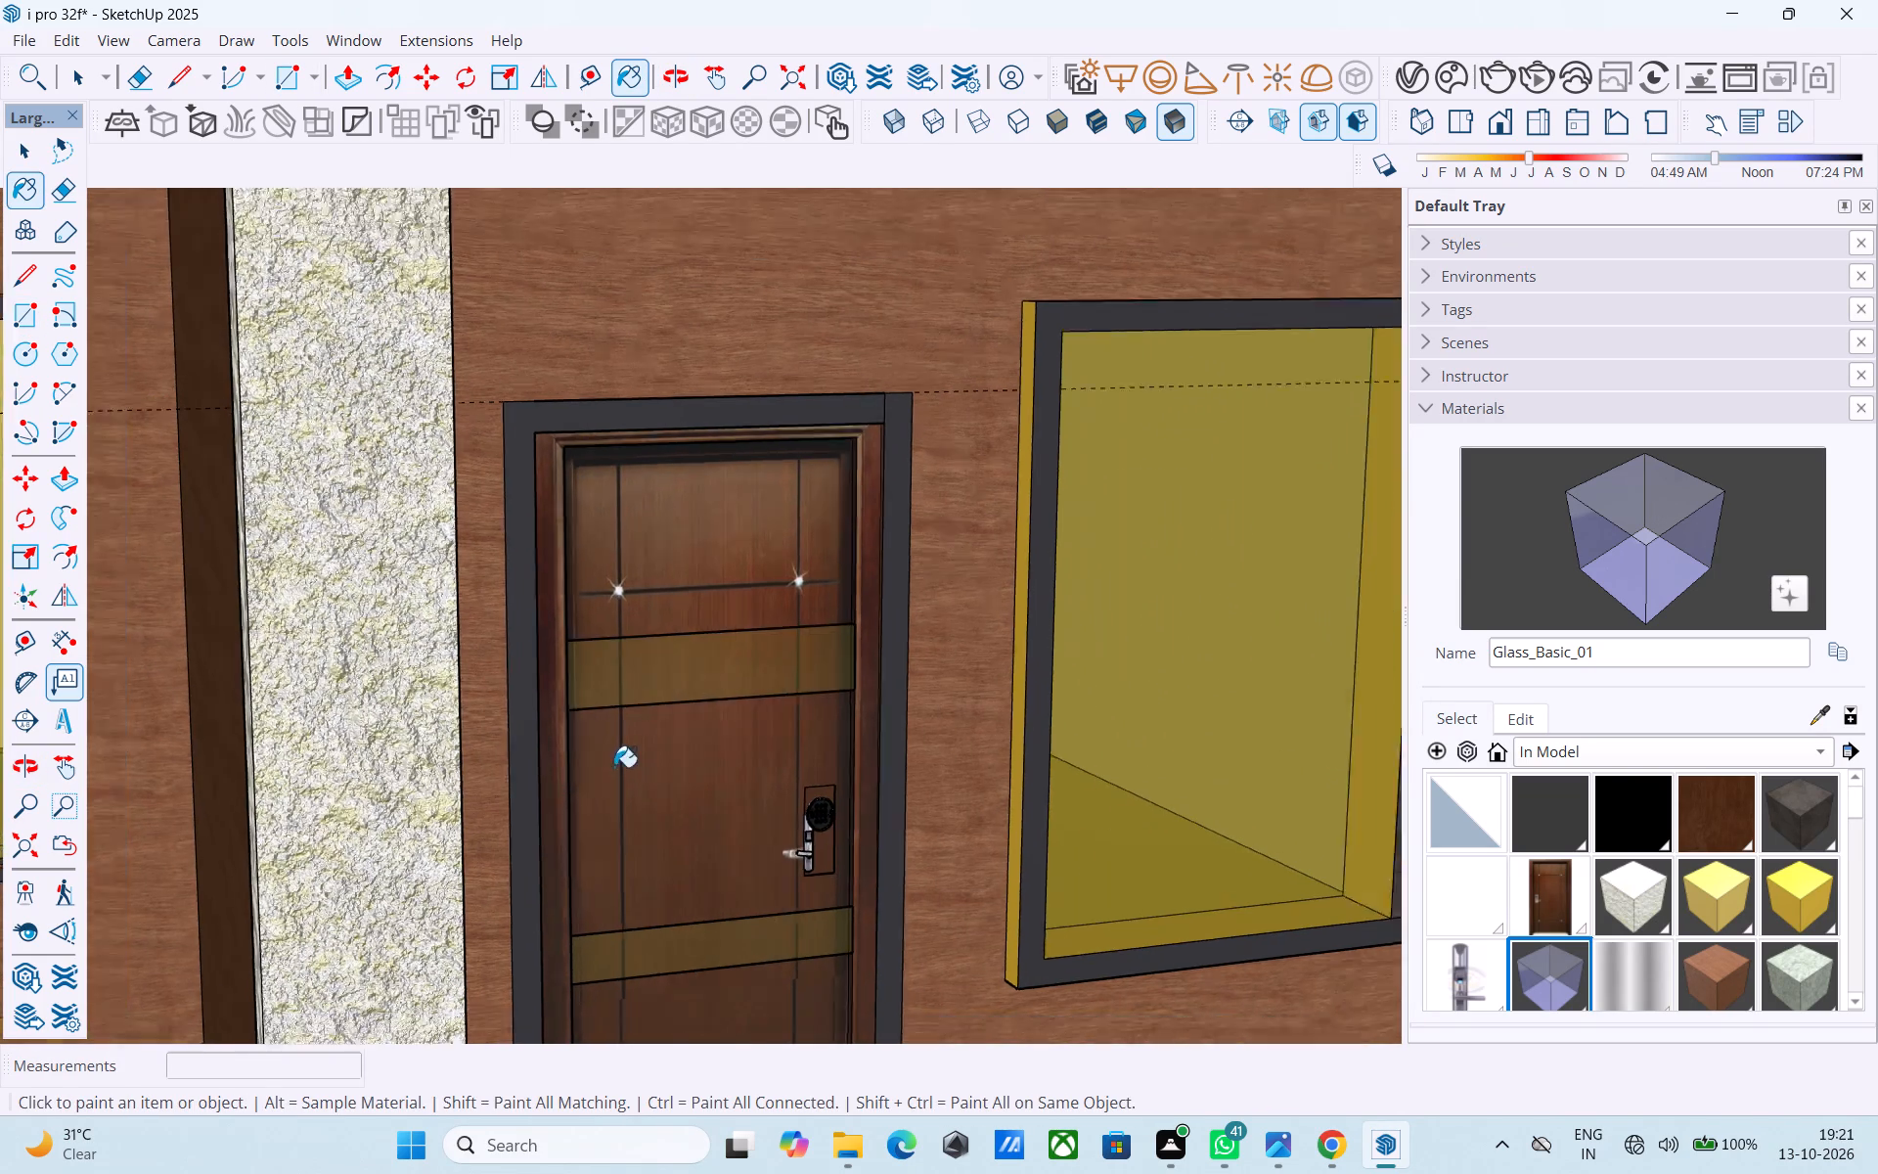
scroll(614, 767, "down", 7)
middle_click_drag(573, 799, 365, 815)
key("space")
scroll(437, 810, "down", 8)
middle_click_drag(520, 836, 560, 802)
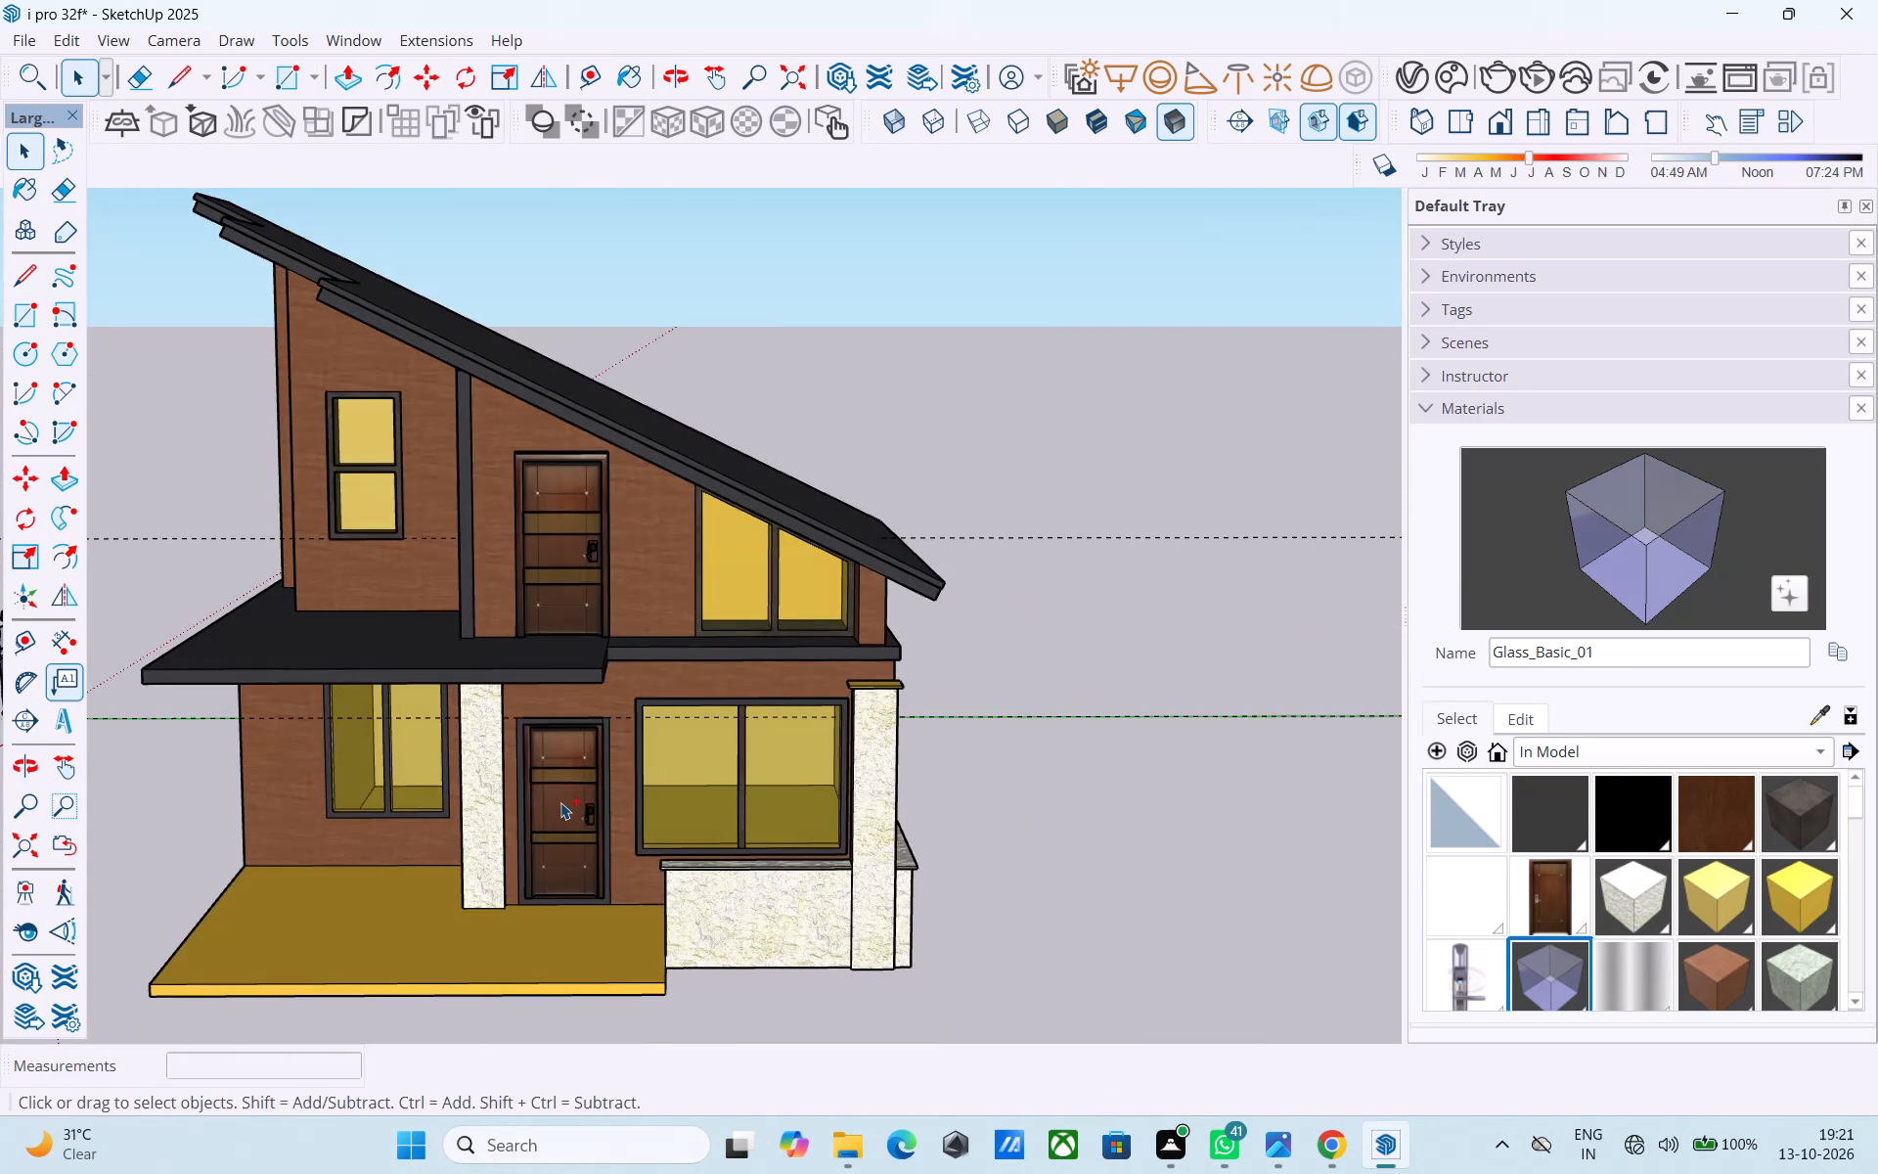
key("ctrl+s")
scroll(560, 802, "down", 5)
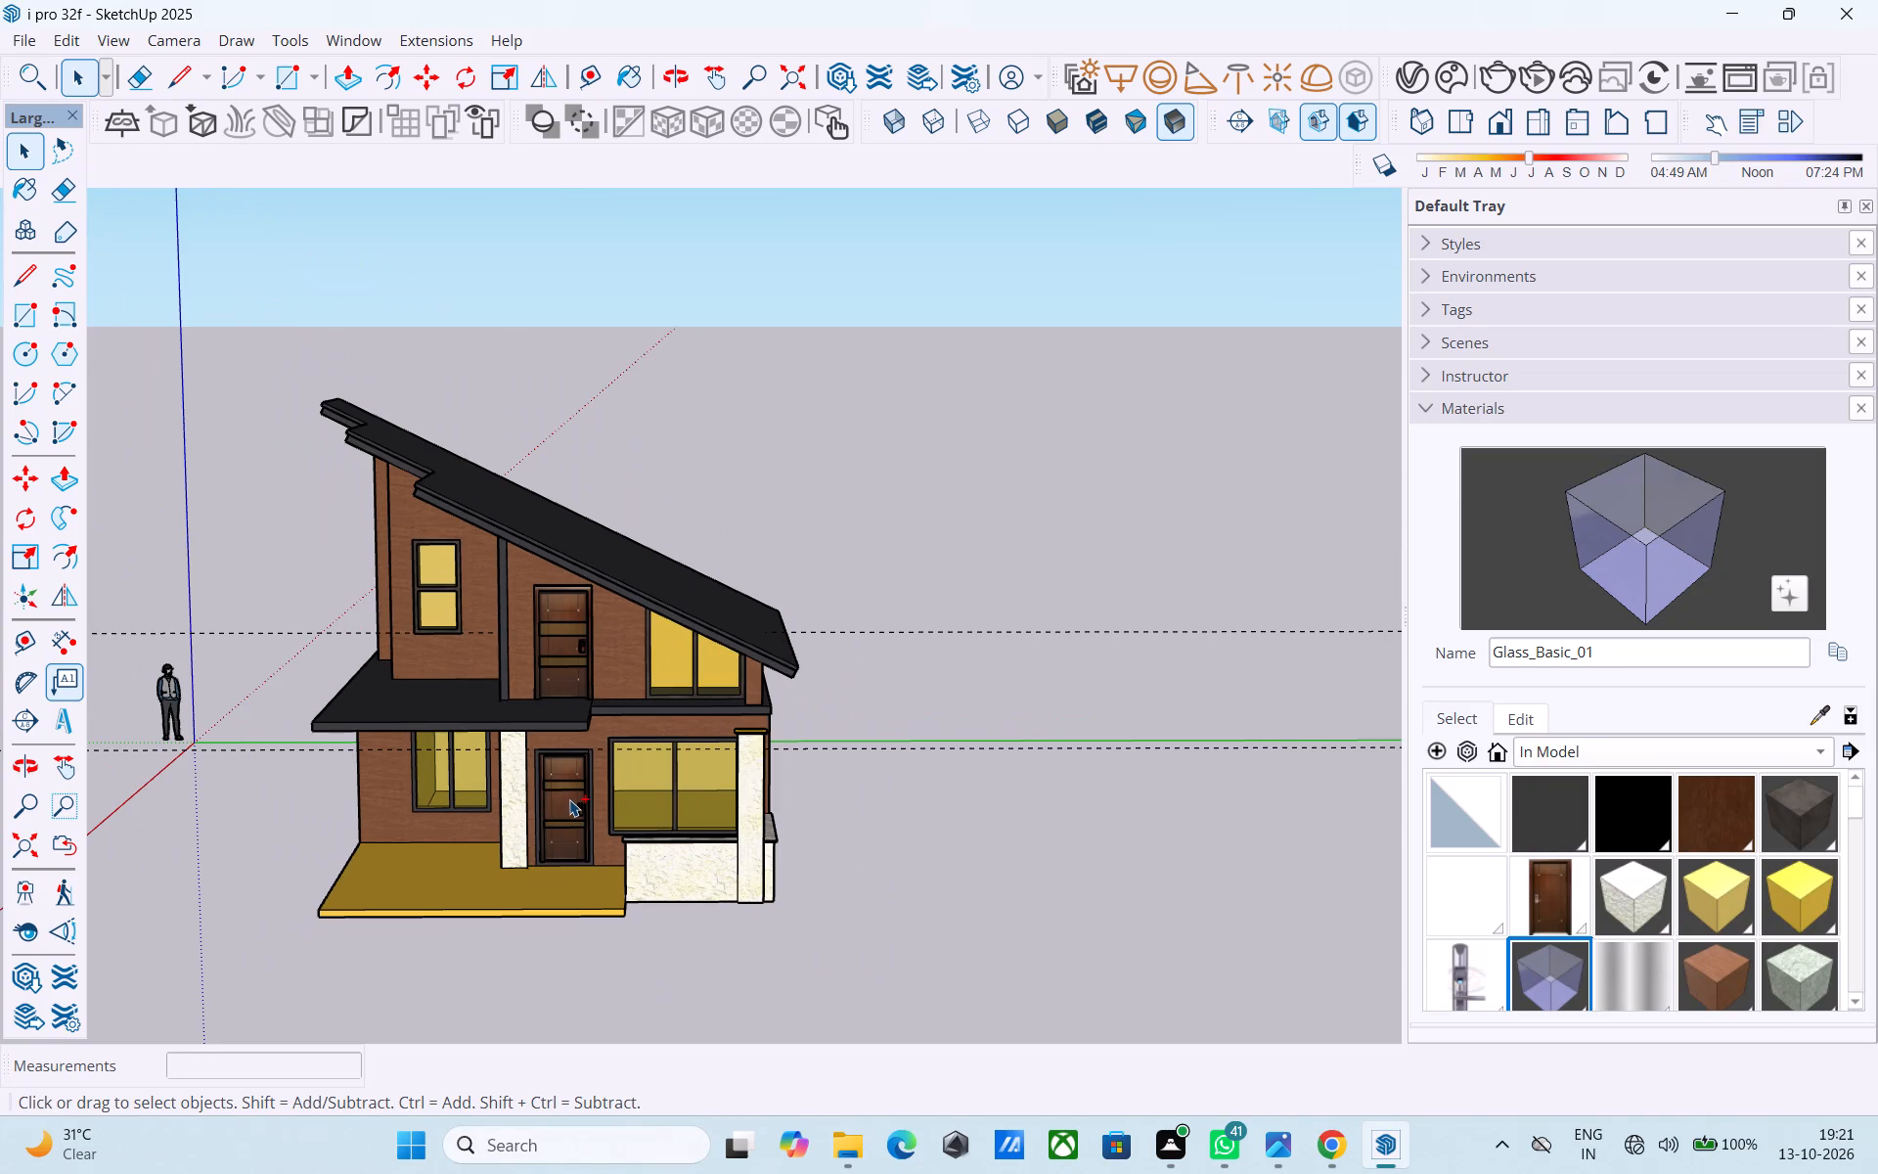
key("ctrl+s")
Open the ground-floor group and paint the porch slab's top and side faces with the white Color_000 material.
double_click(559, 868)
left_click(555, 899)
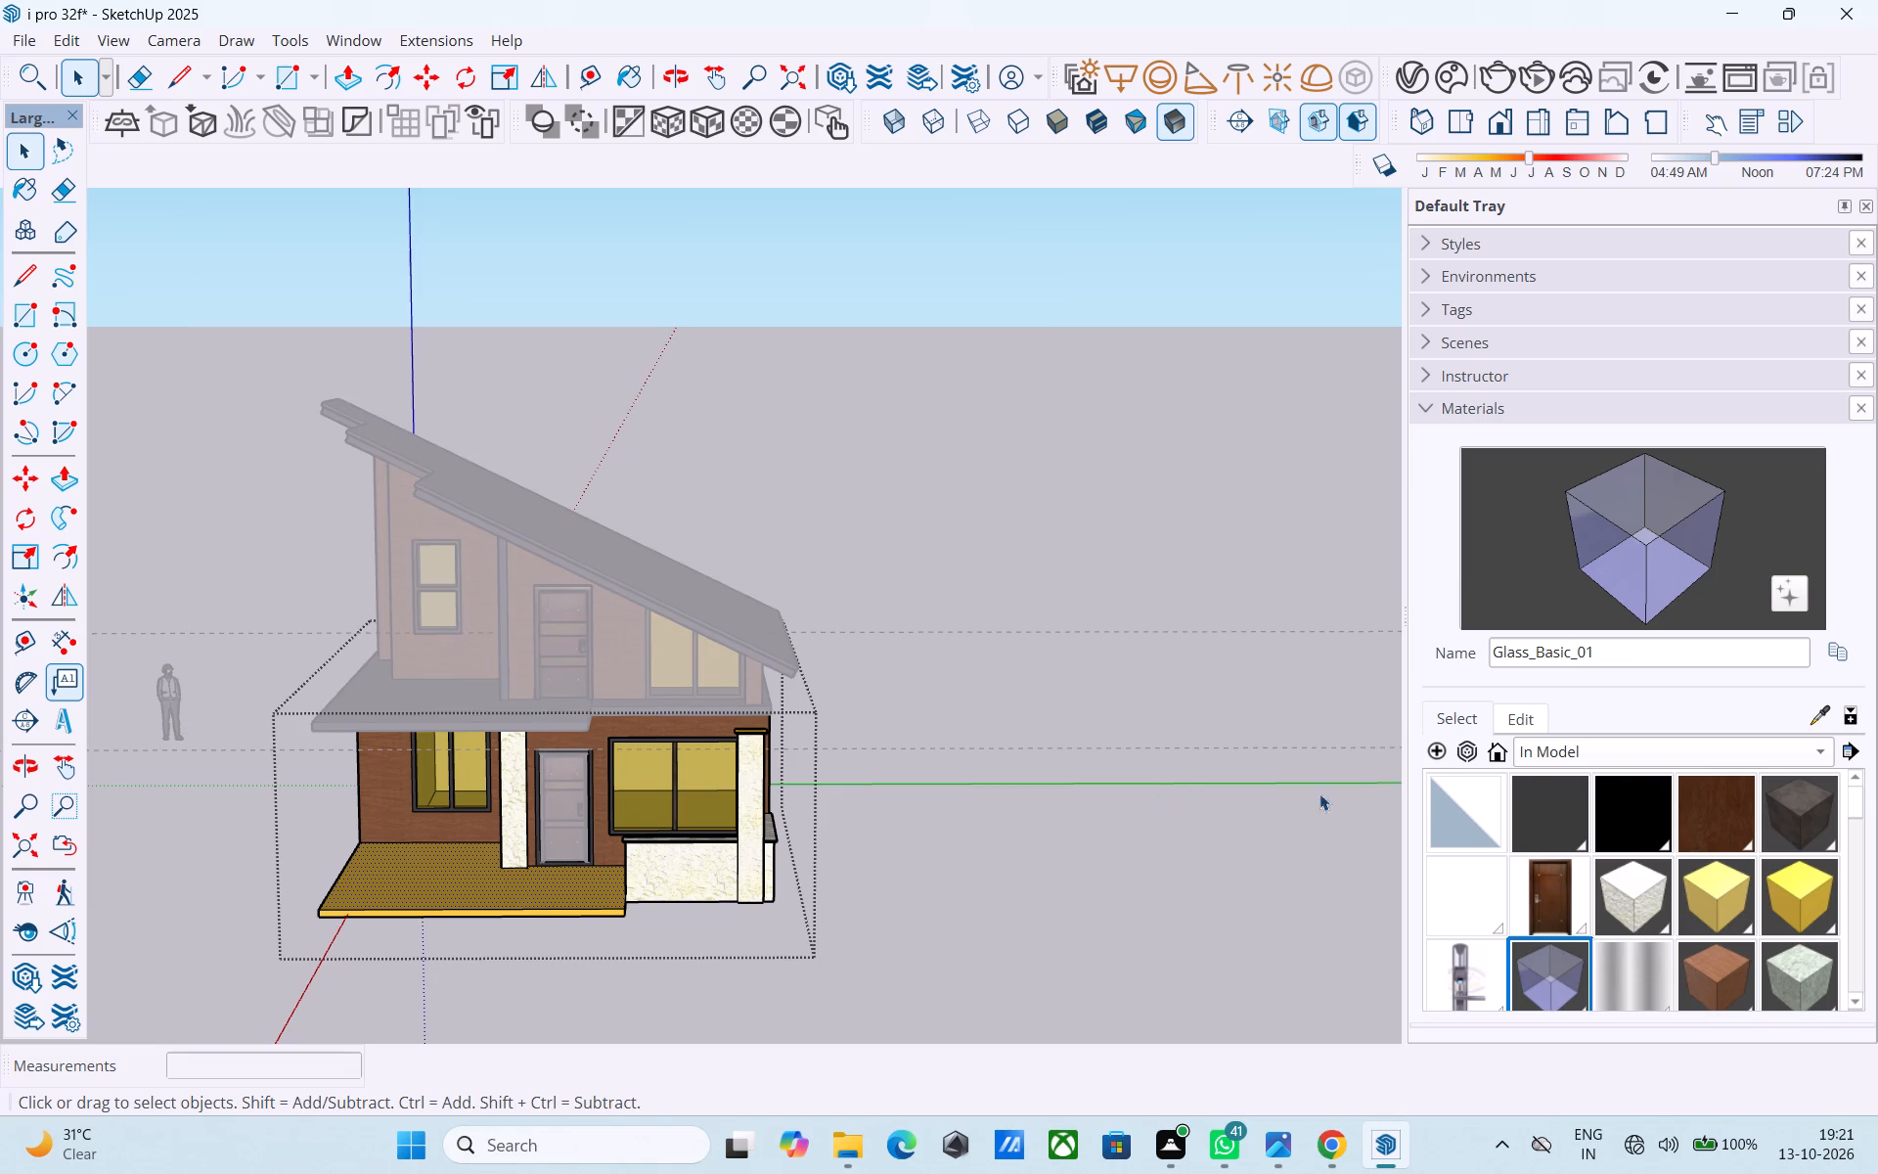
left_click(1480, 825)
left_click(1441, 881)
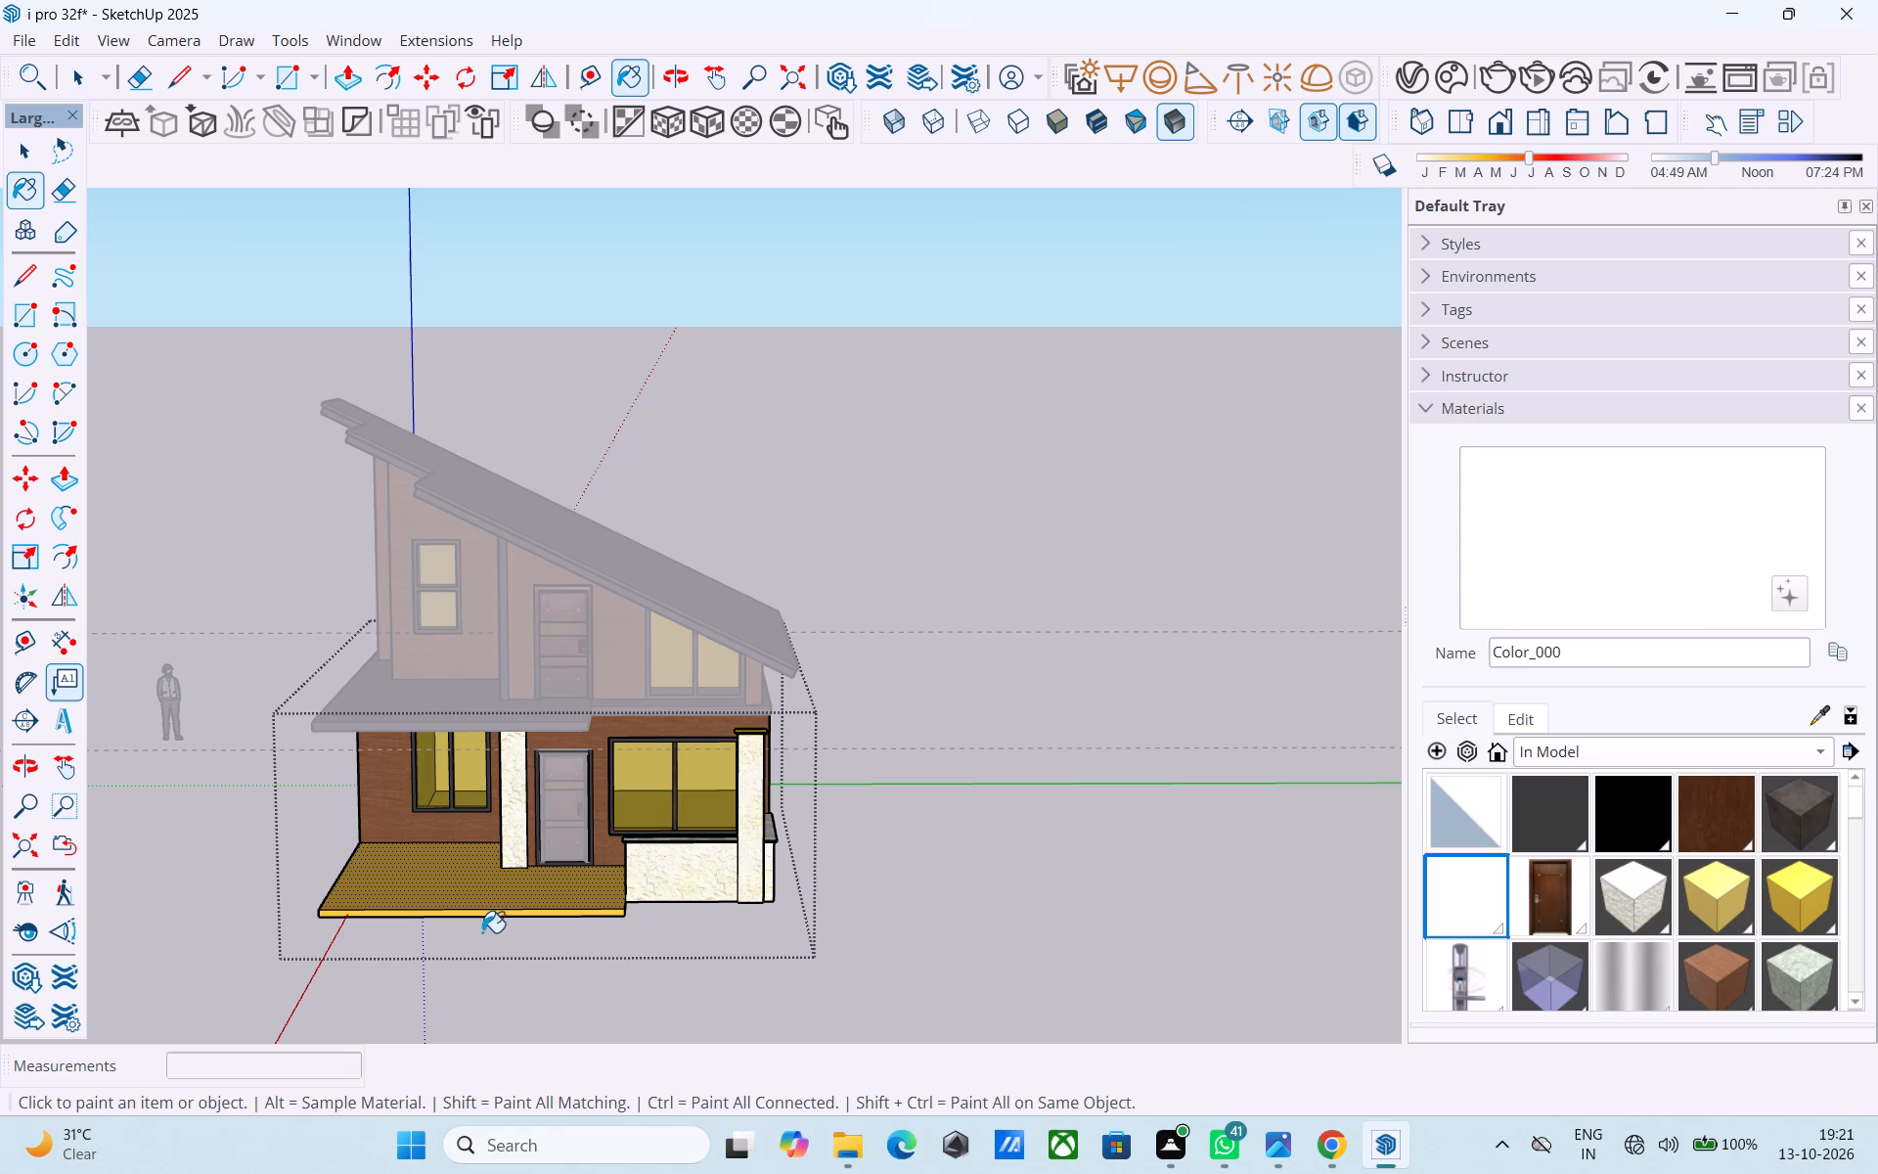
left_click(489, 908)
scroll(489, 908, "up", 2)
middle_click_drag(499, 908, 886, 807)
scroll(628, 895, "up", 8)
left_click(604, 847)
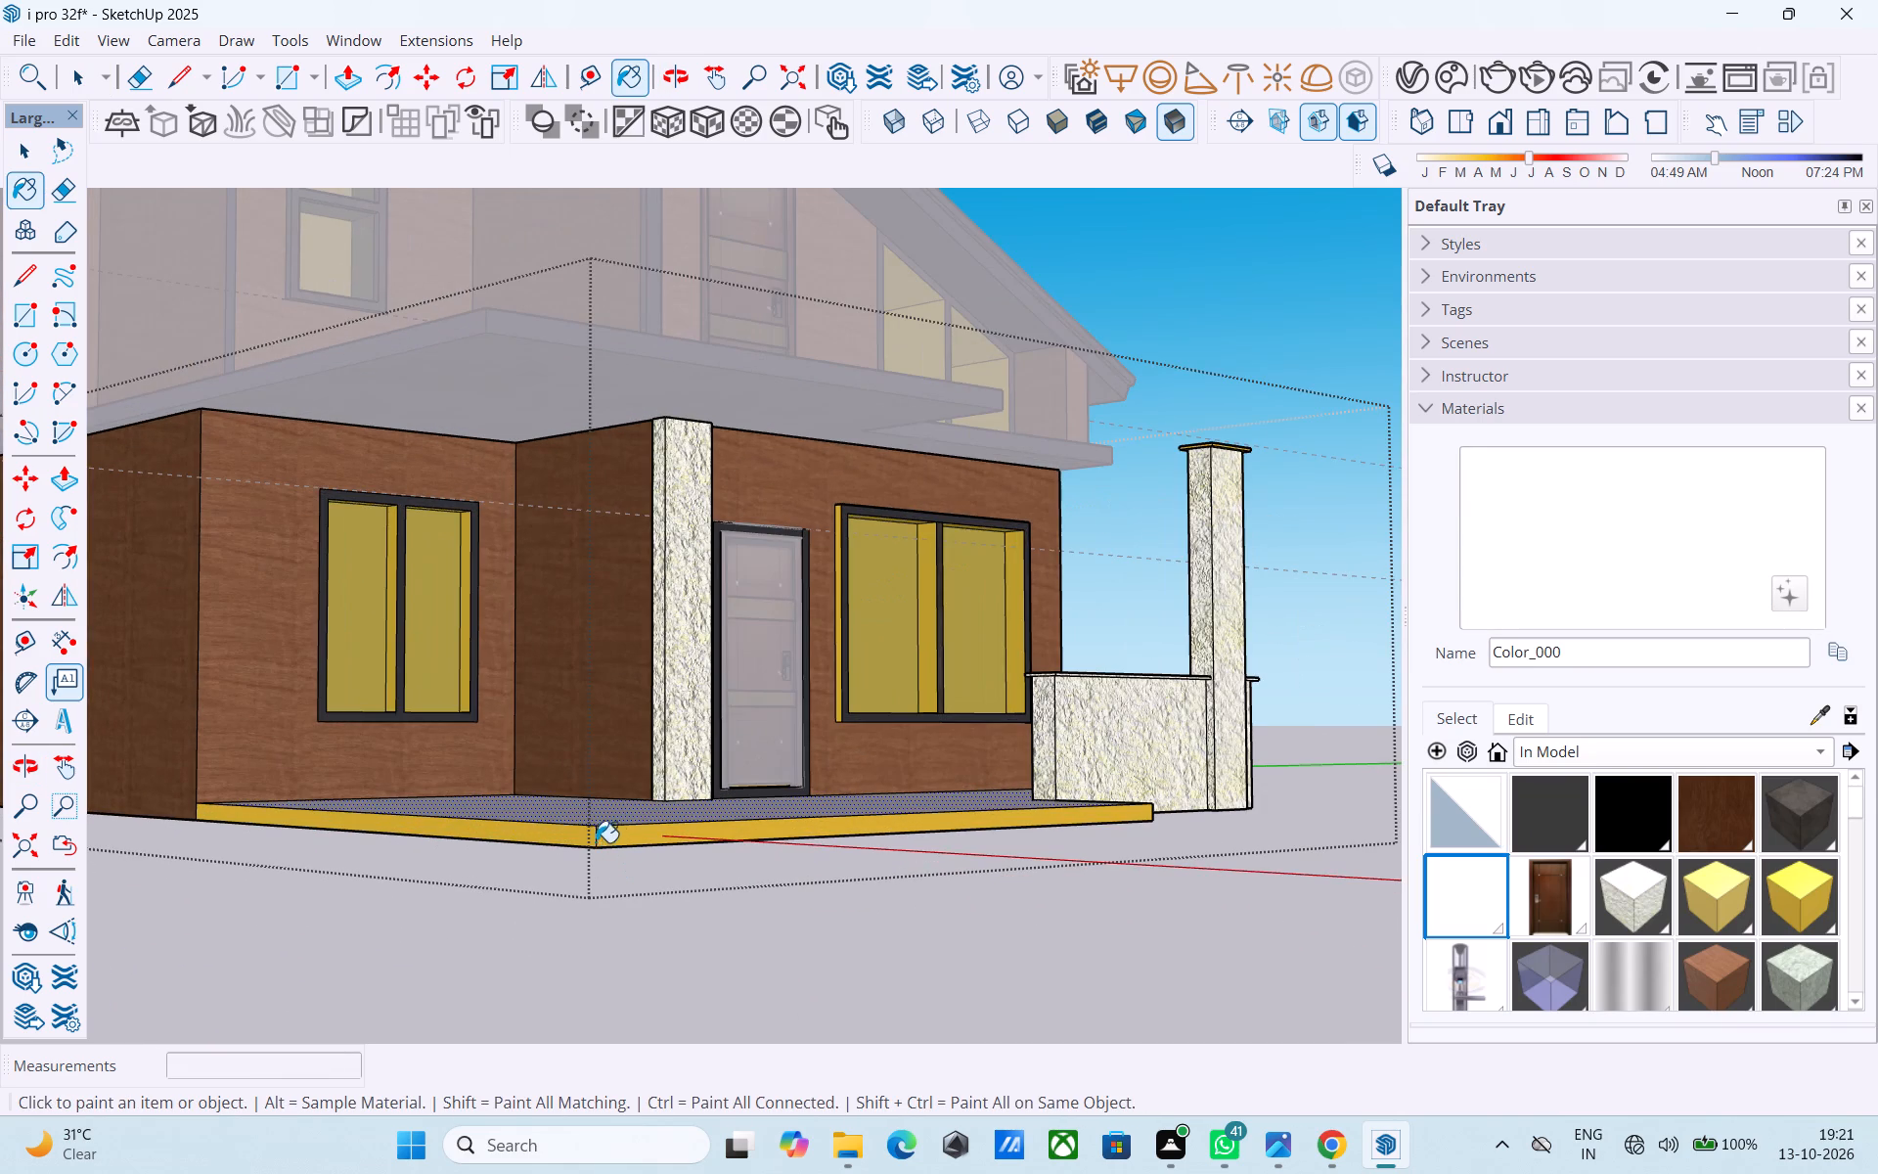
left_click(585, 836)
left_click(610, 835)
scroll(620, 831, "down", 6)
middle_click_drag(626, 843, 198, 905)
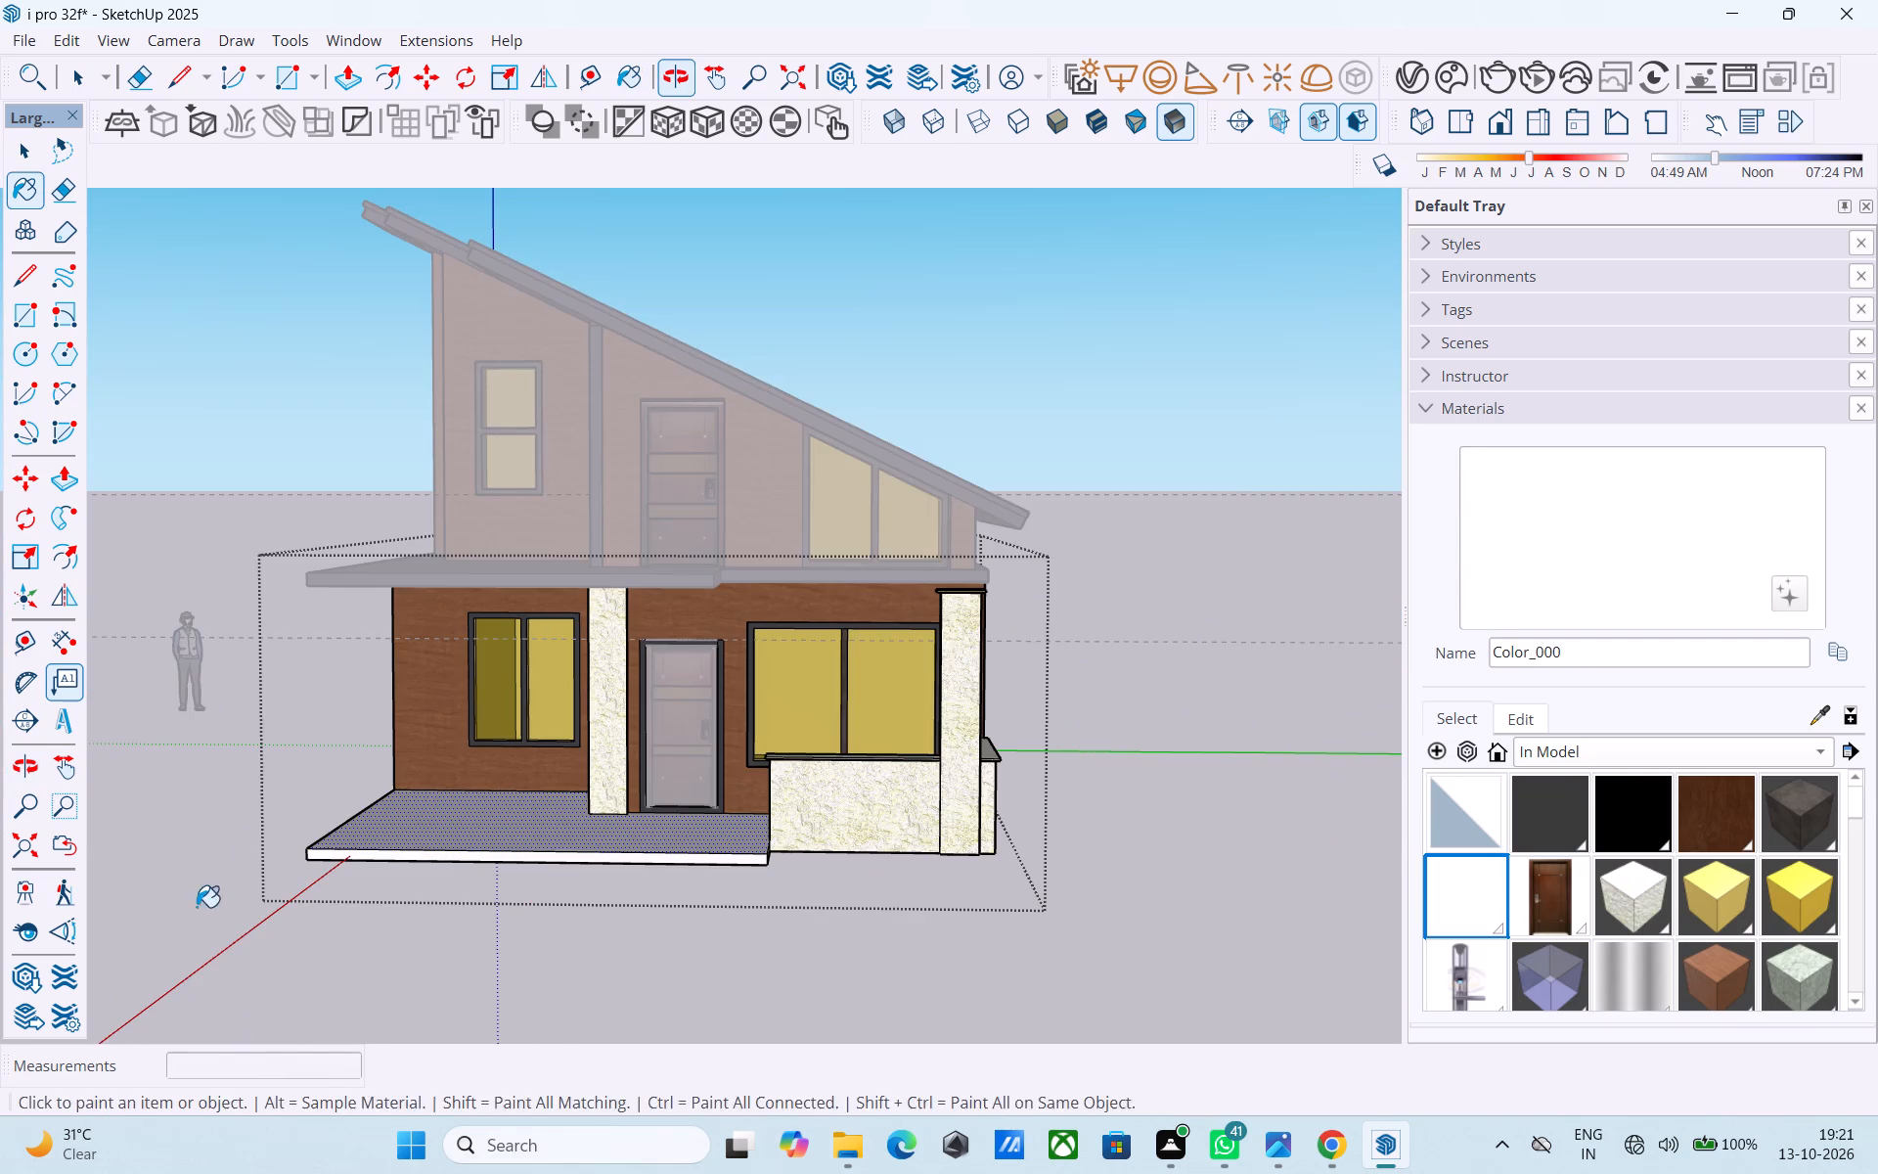
Close the ground-floor group and save the model with the recoloured porch slab.
key("space")
left_click(1059, 709)
key("ctrl+s")
Open the upper-floor group and push the lower fascia face of the middle roof step back by about 7 inches.
middle_click_drag(704, 718, 780, 704)
scroll(766, 695, "down", 3)
middle_click_drag(757, 700, 774, 638)
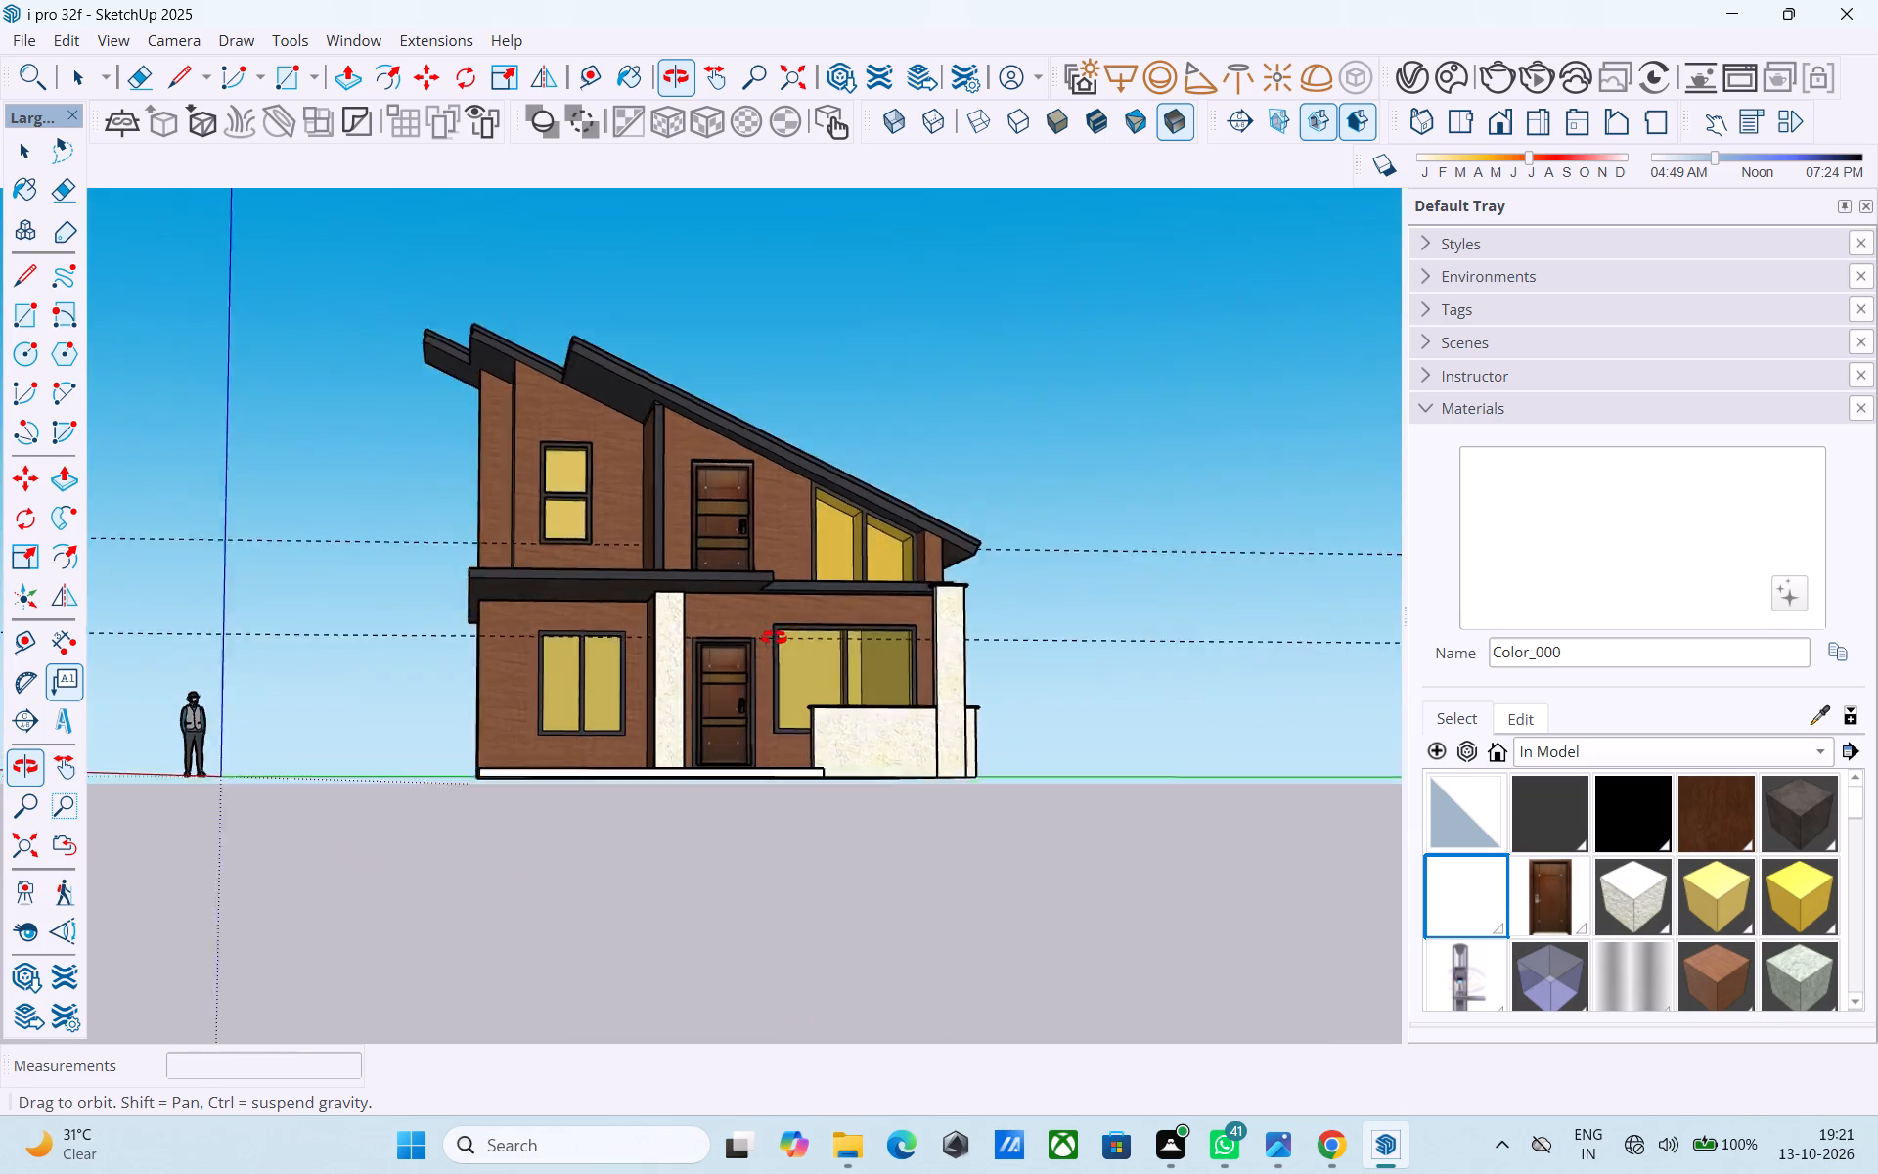
middle_click_drag(774, 638, 876, 735)
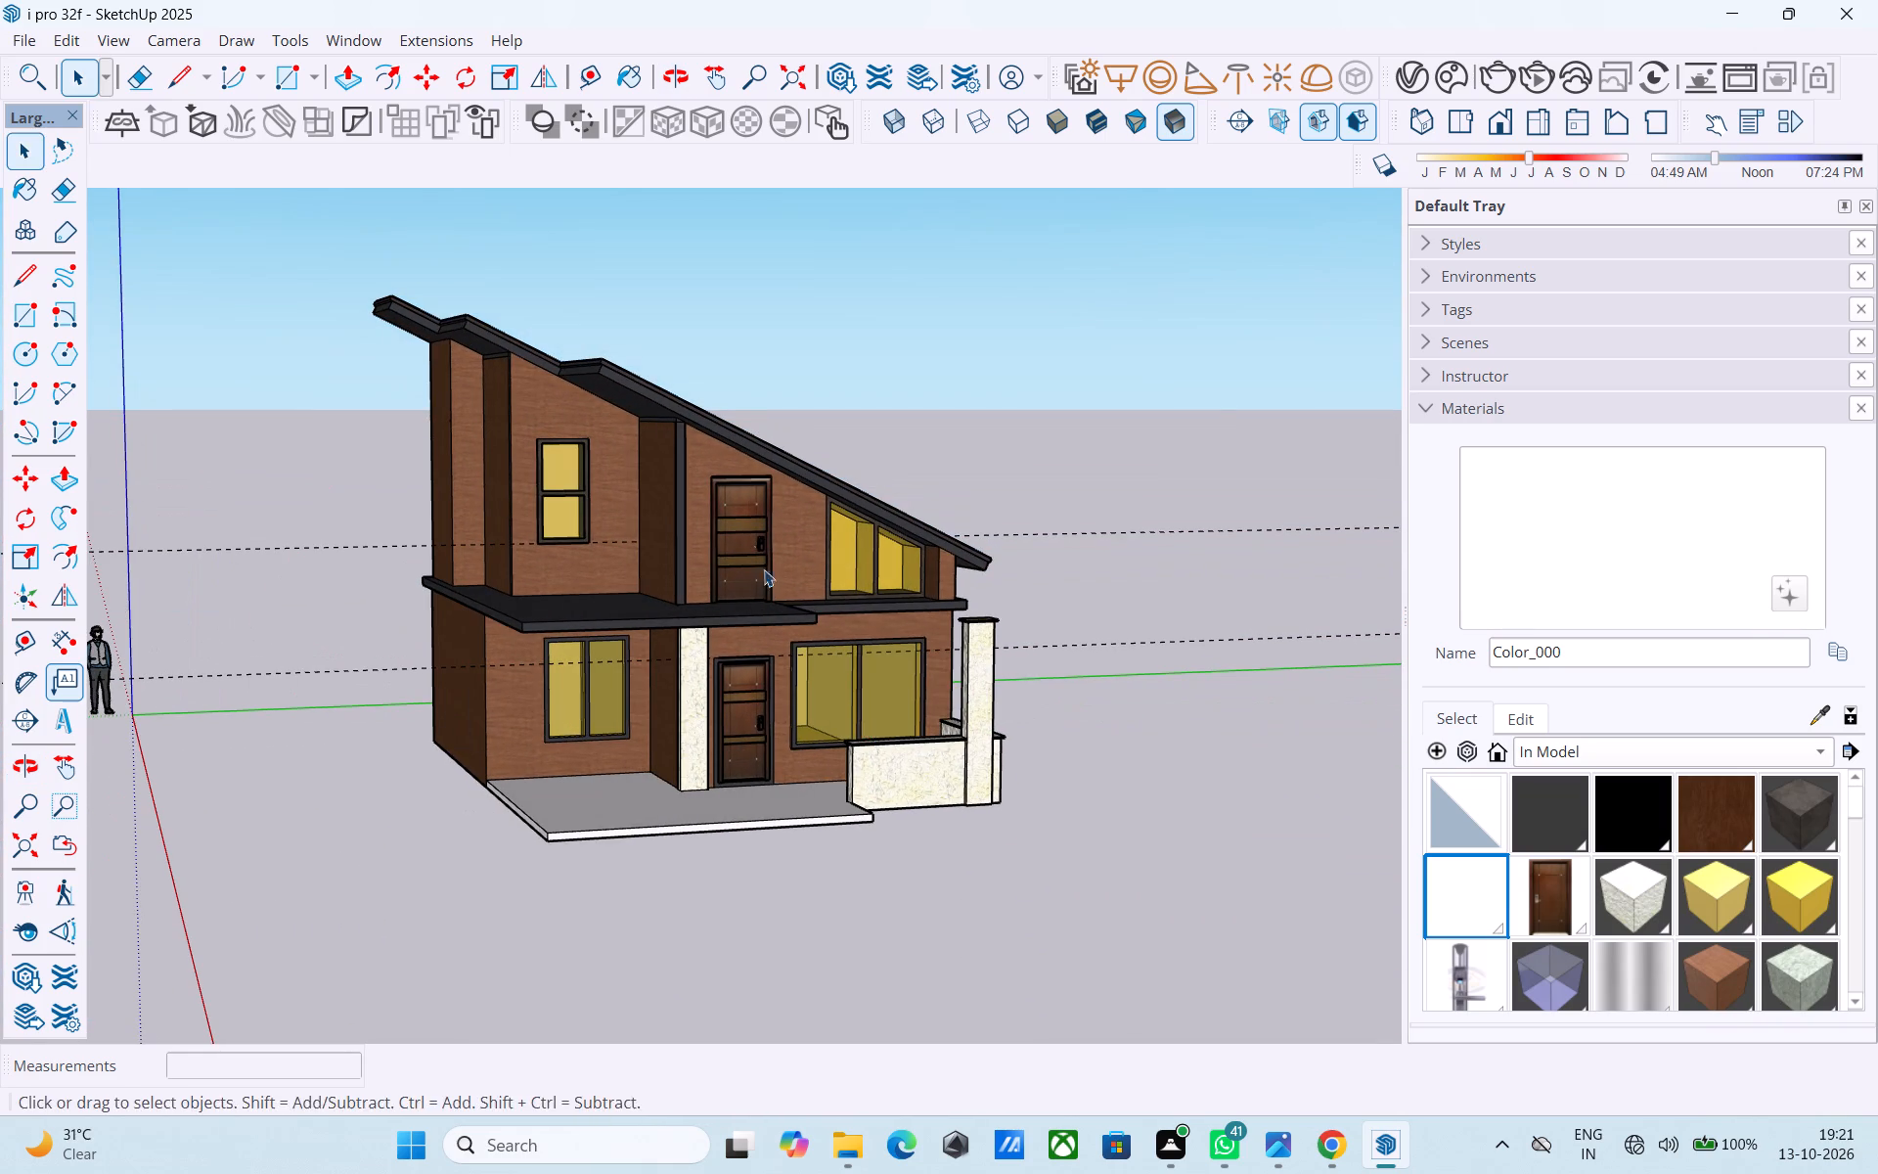
middle_click_drag(760, 564, 501, 811)
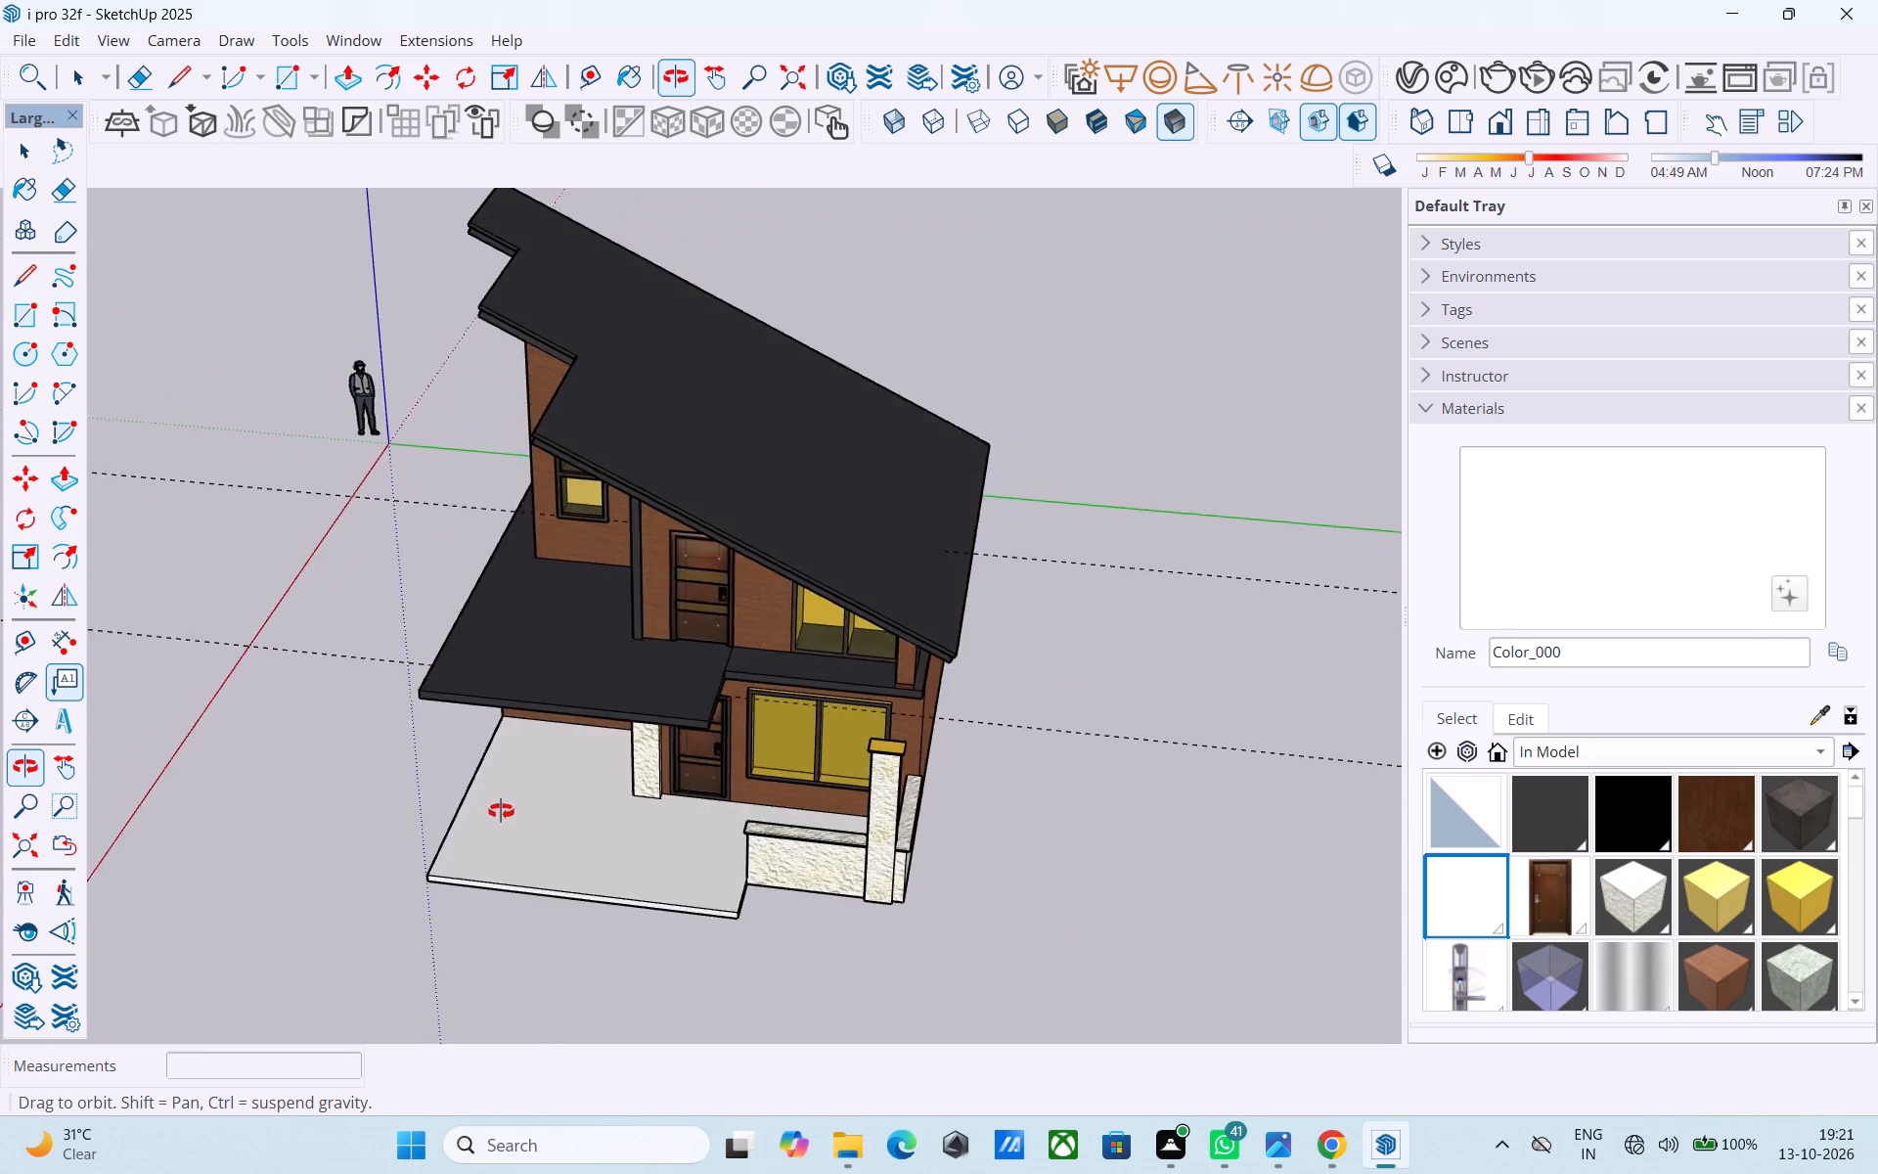
middle_click_drag(501, 811, 588, 845)
middle_click_drag(486, 608, 761, 987, "shift")
scroll(845, 761, "up", 6)
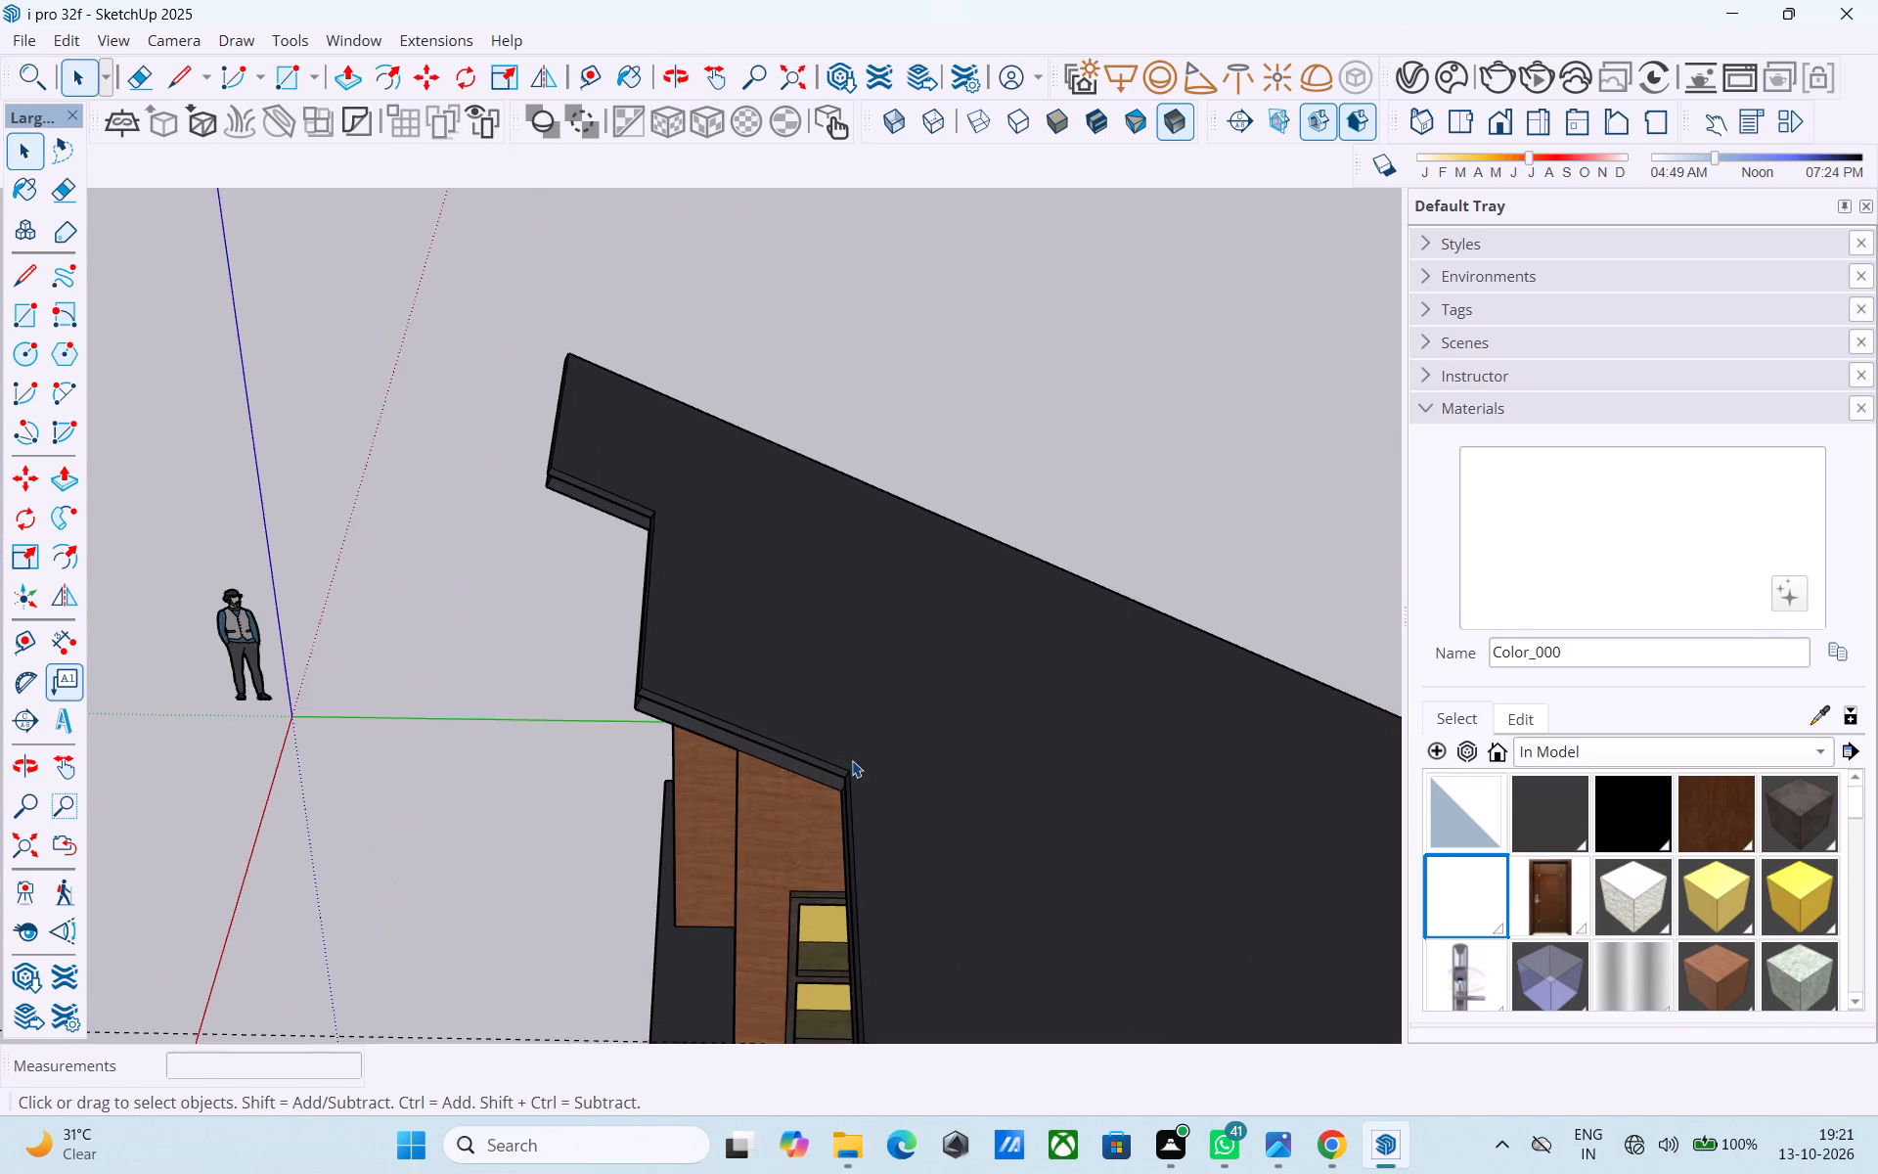
scroll(852, 760, "up", 3)
key("l")
middle_click_drag(805, 717, 987, 629)
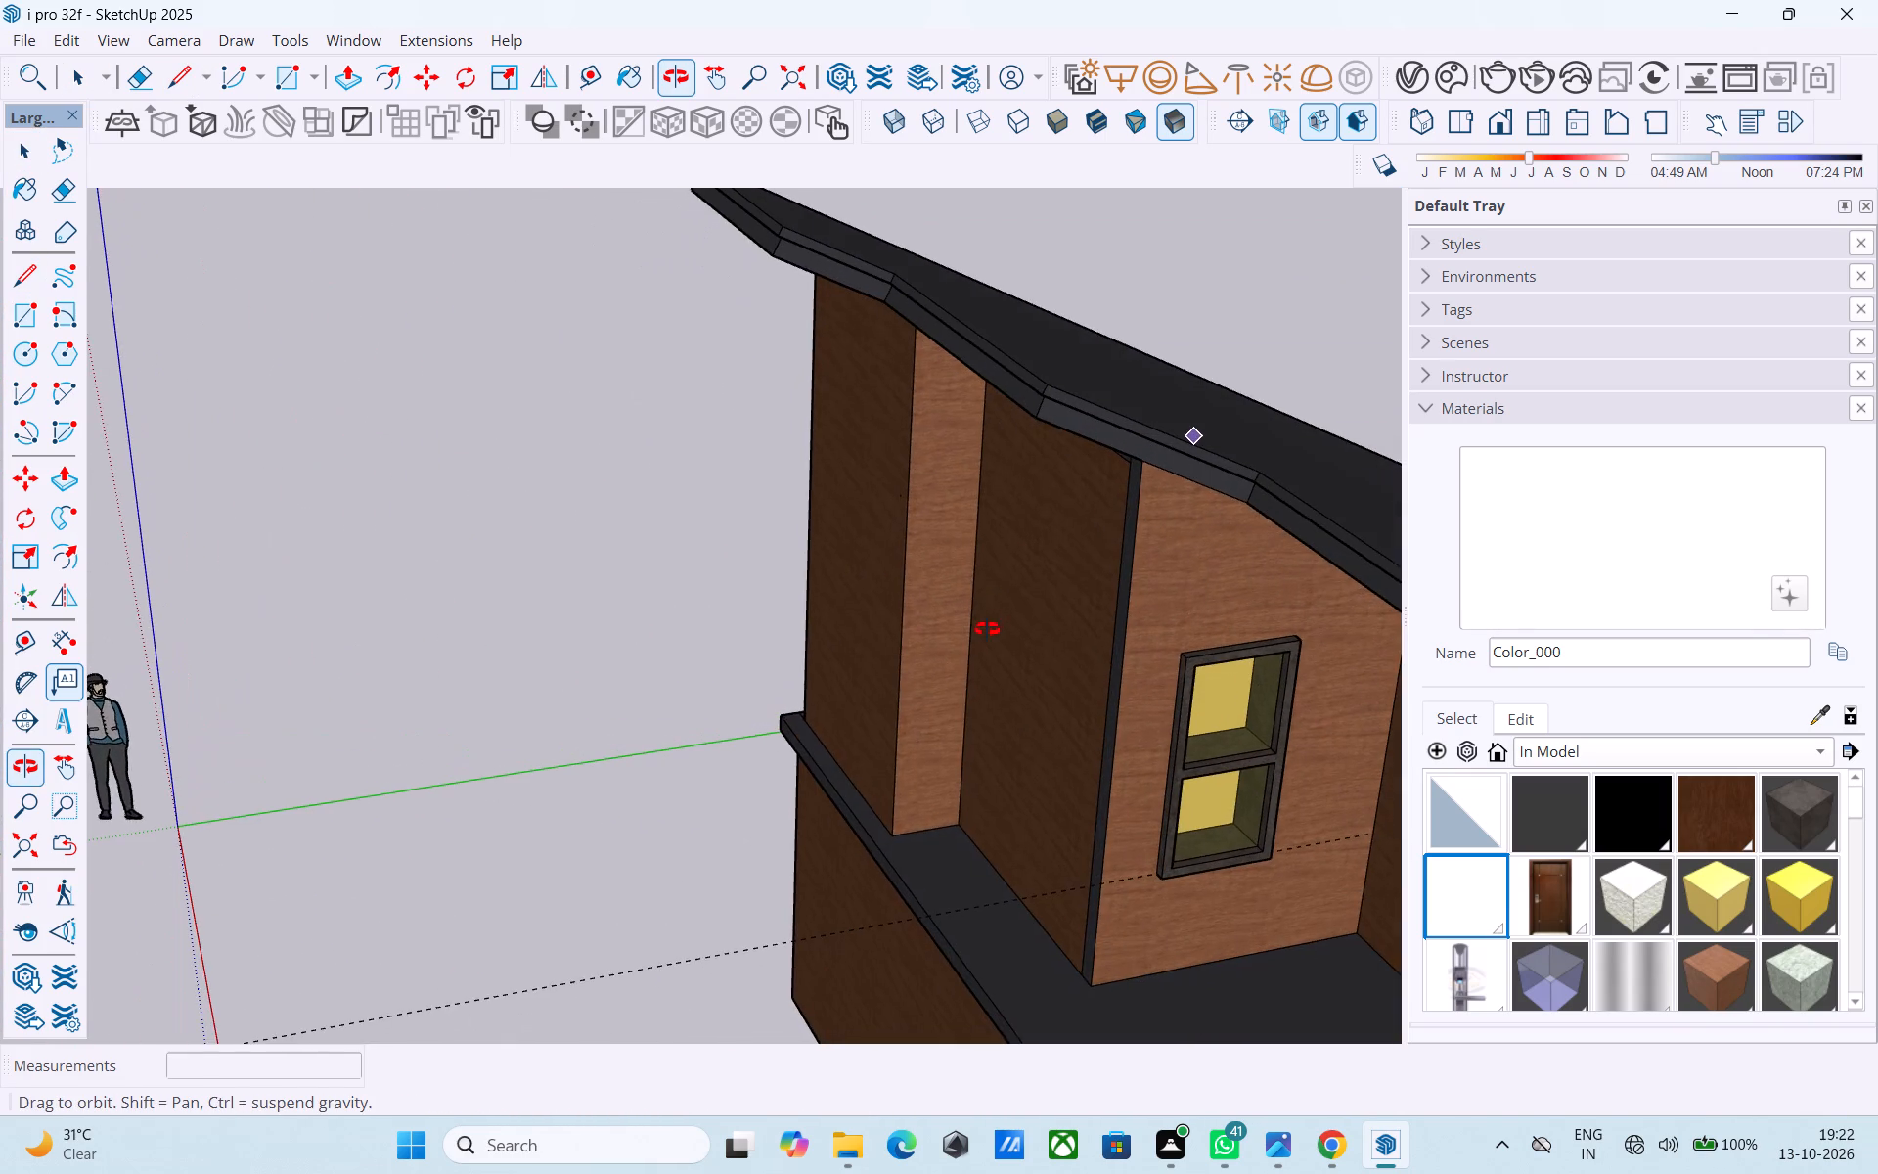
middle_click_drag(987, 629, 885, 663)
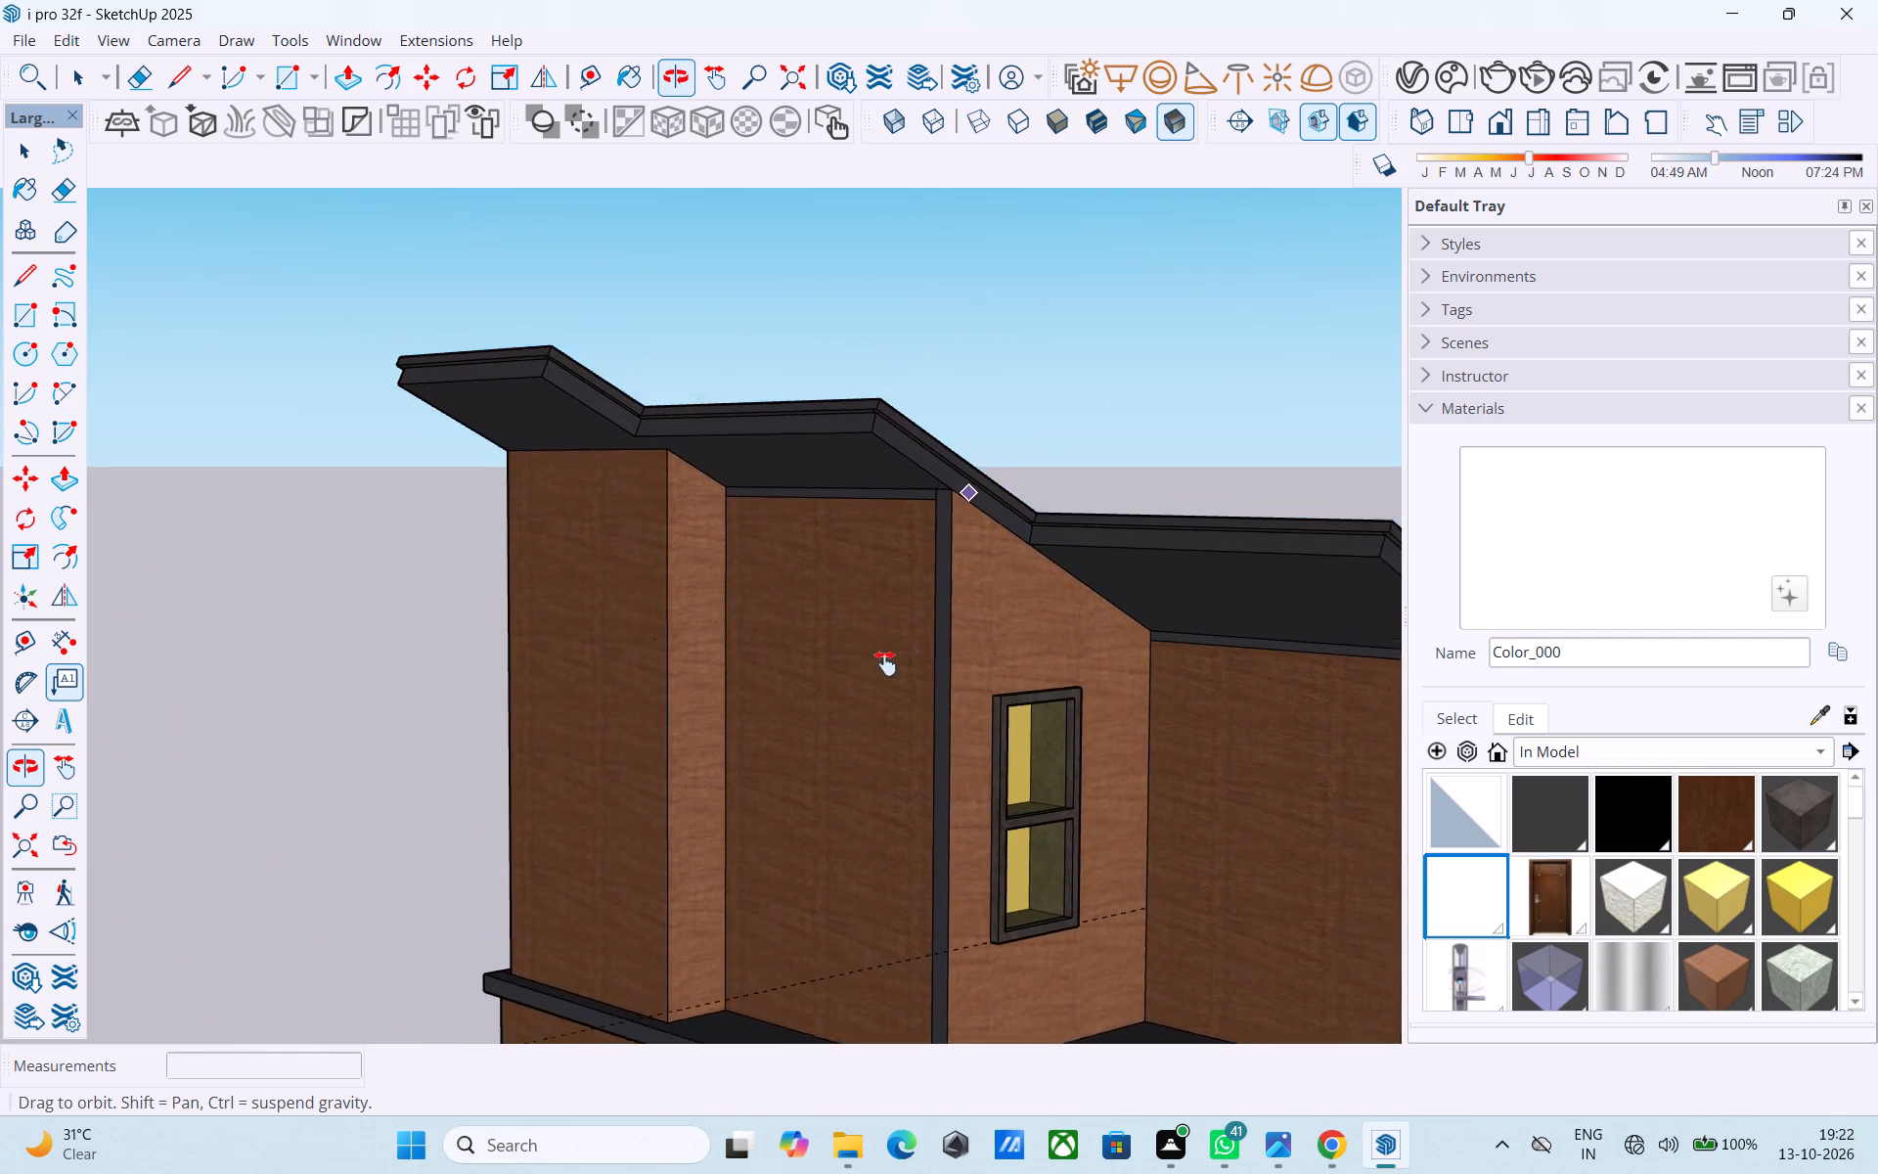
middle_click_drag(885, 663, 889, 666)
scroll(832, 569, "up", 3)
key("space")
left_click(723, 396)
scroll(723, 396, "up", 4)
double_click(723, 396)
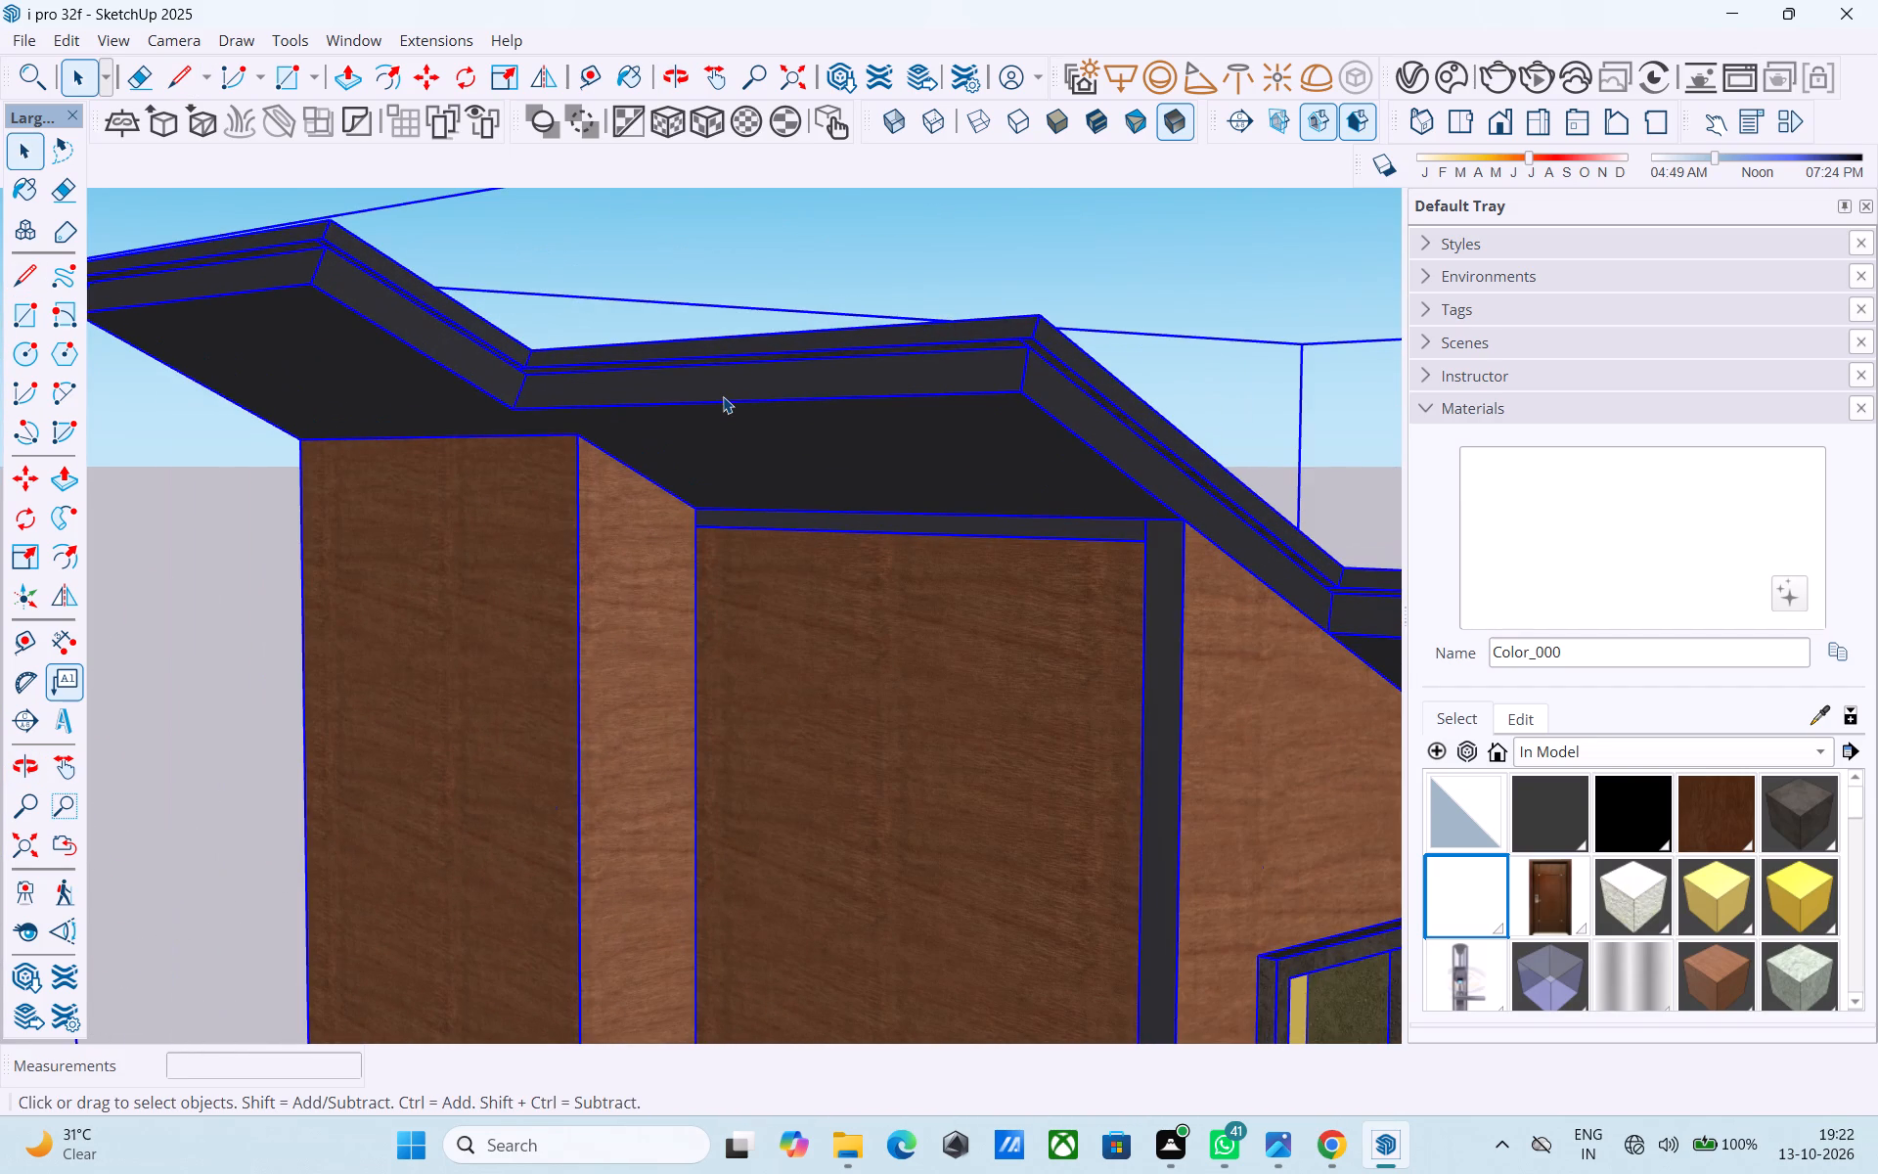
double_click(719, 394)
left_click_drag(715, 422, 720, 441)
left_click(692, 391)
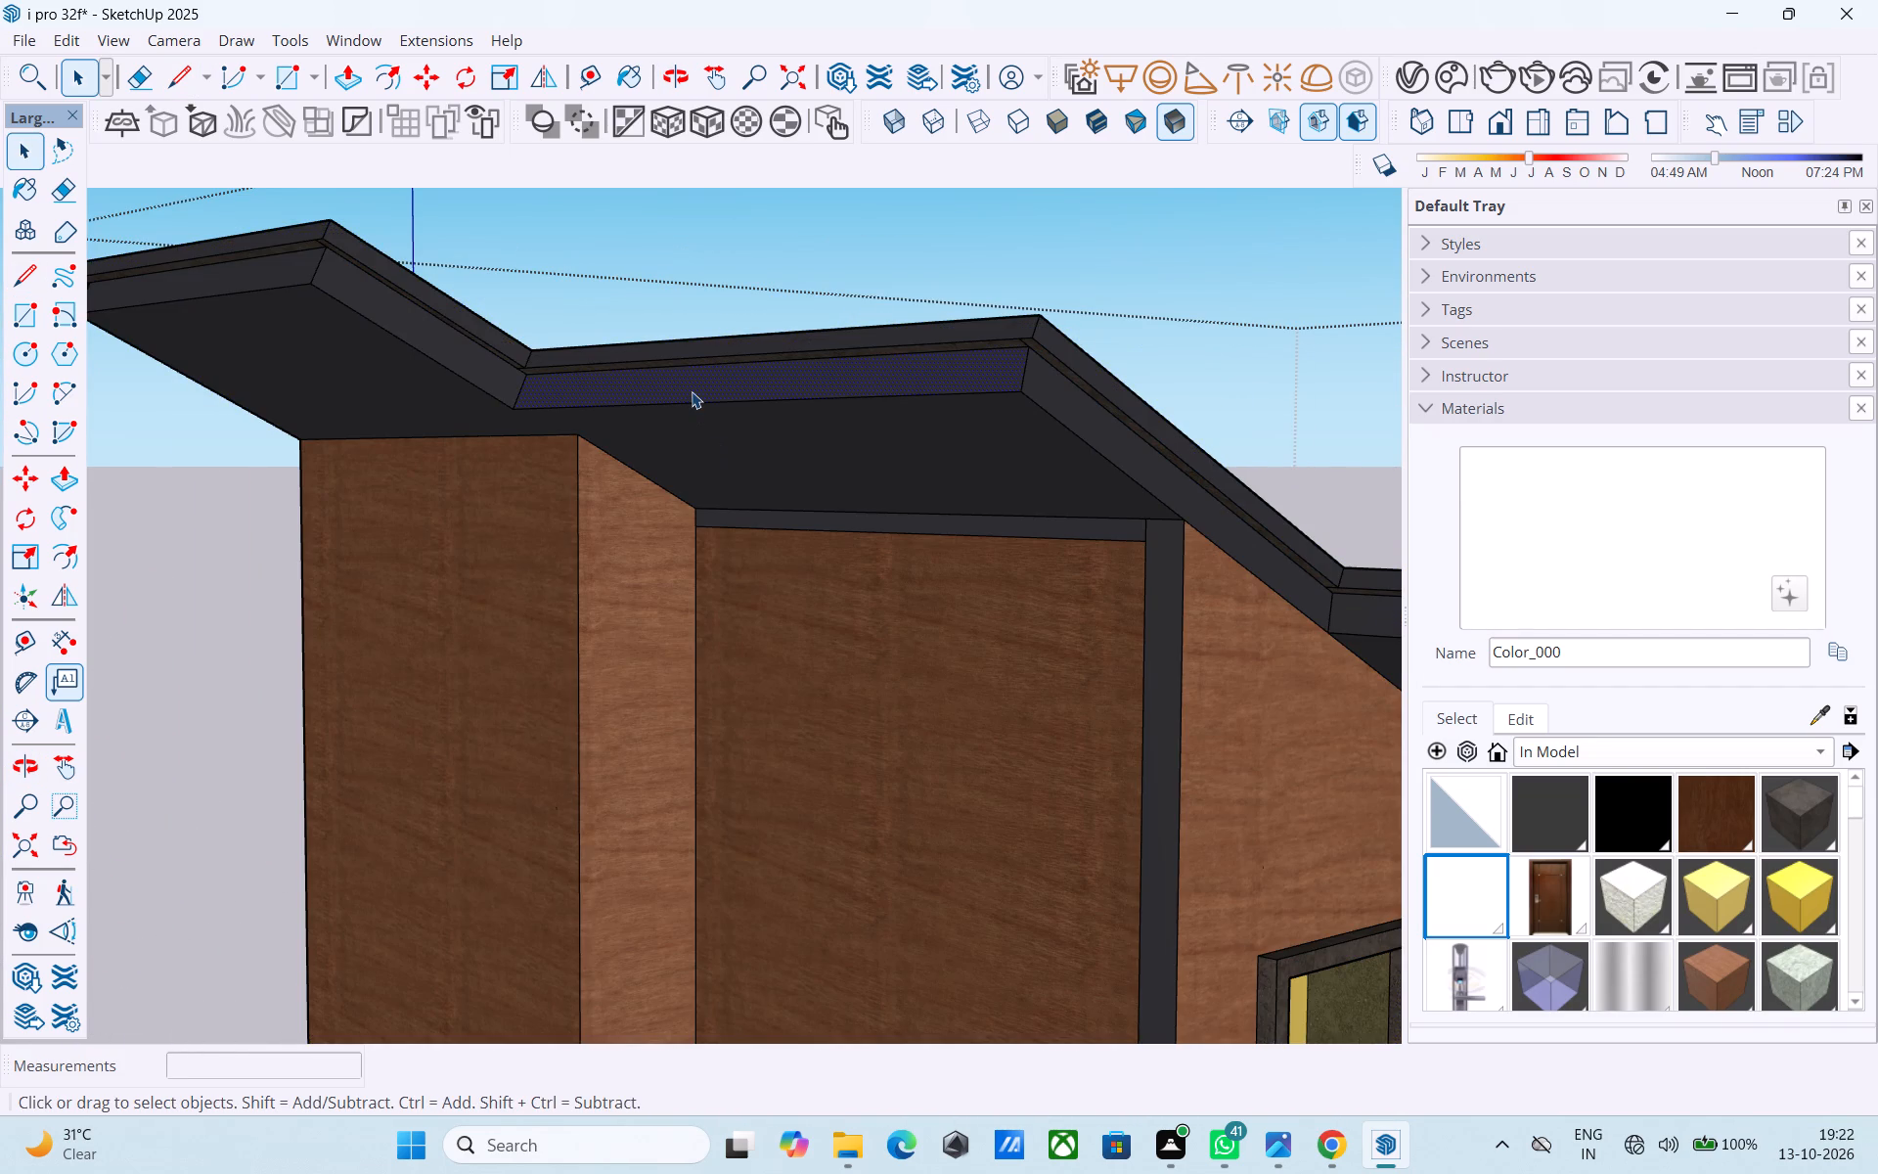
key("p")
left_click(692, 391)
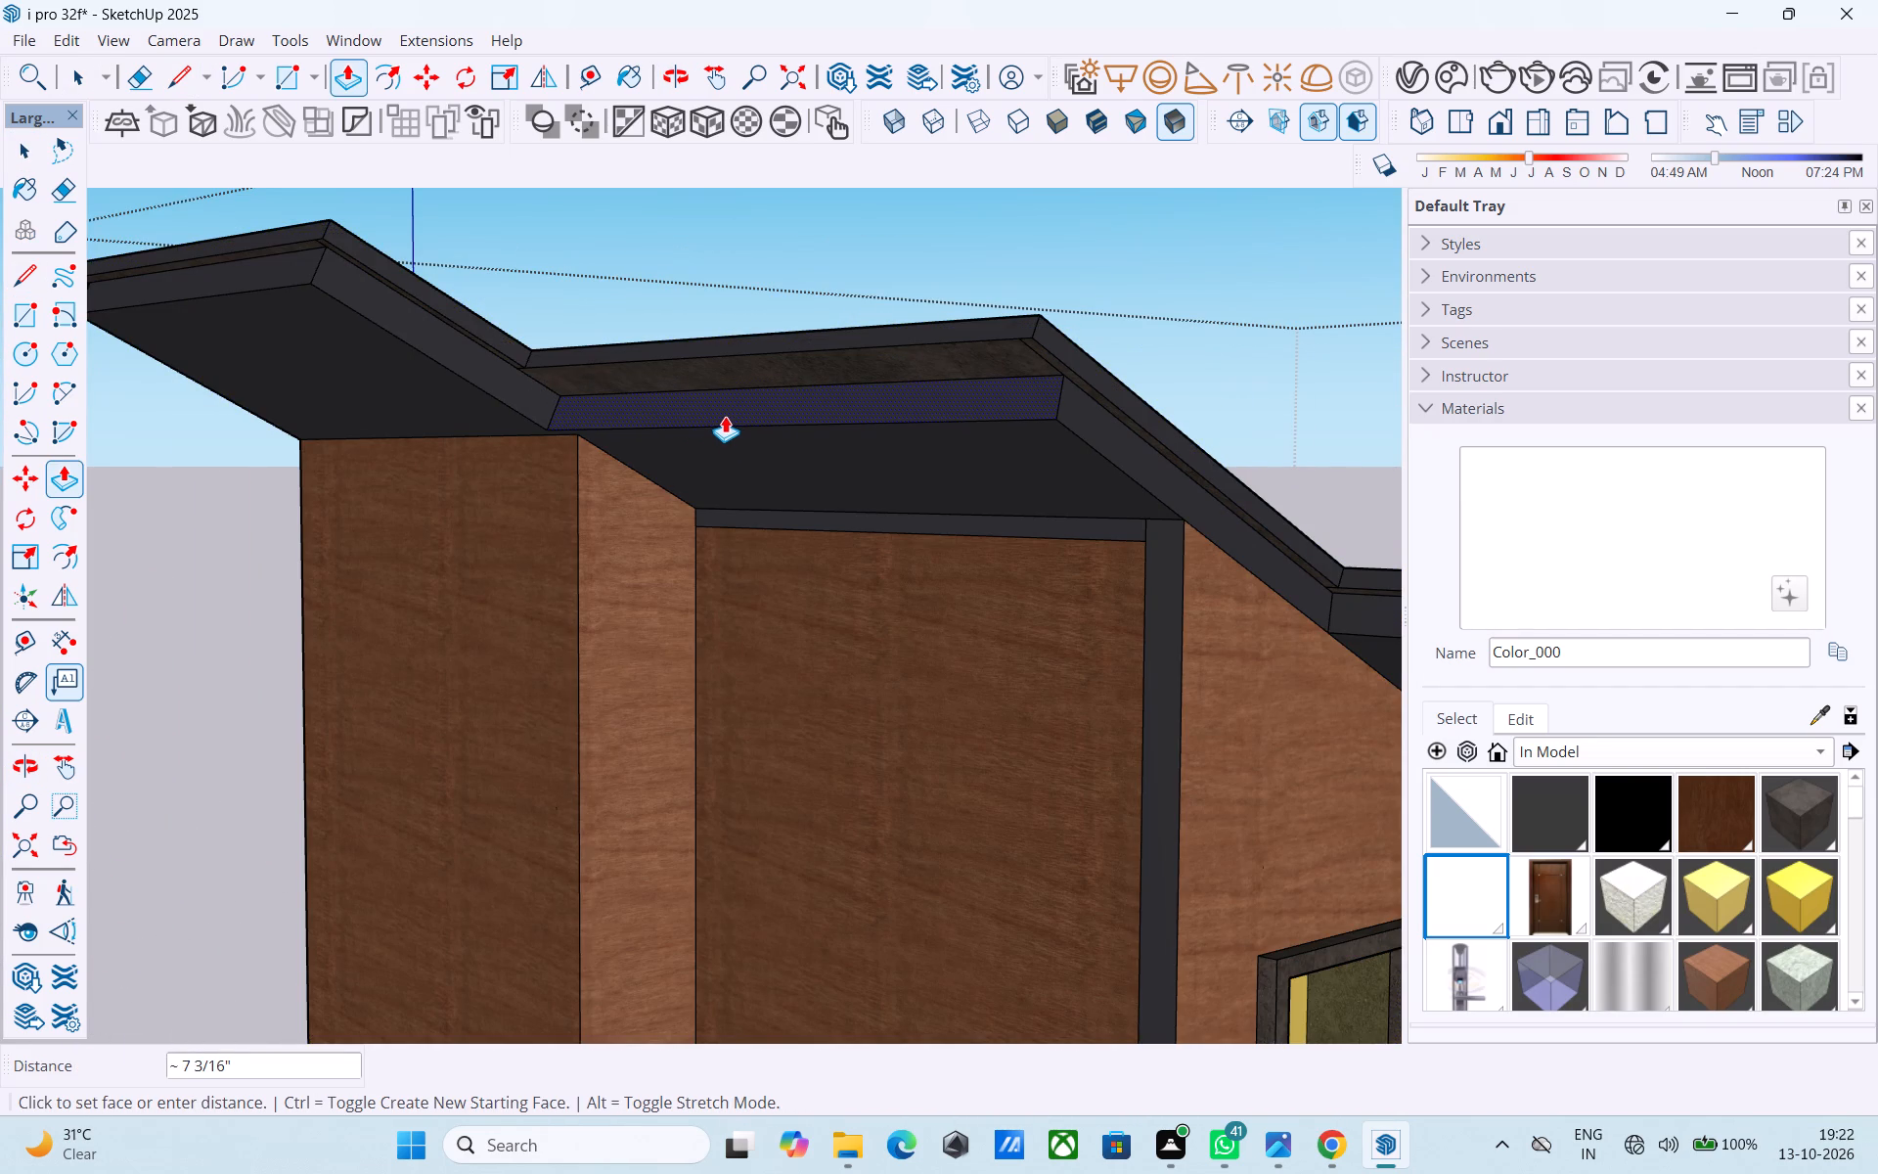
left_click(738, 429)
key("space")
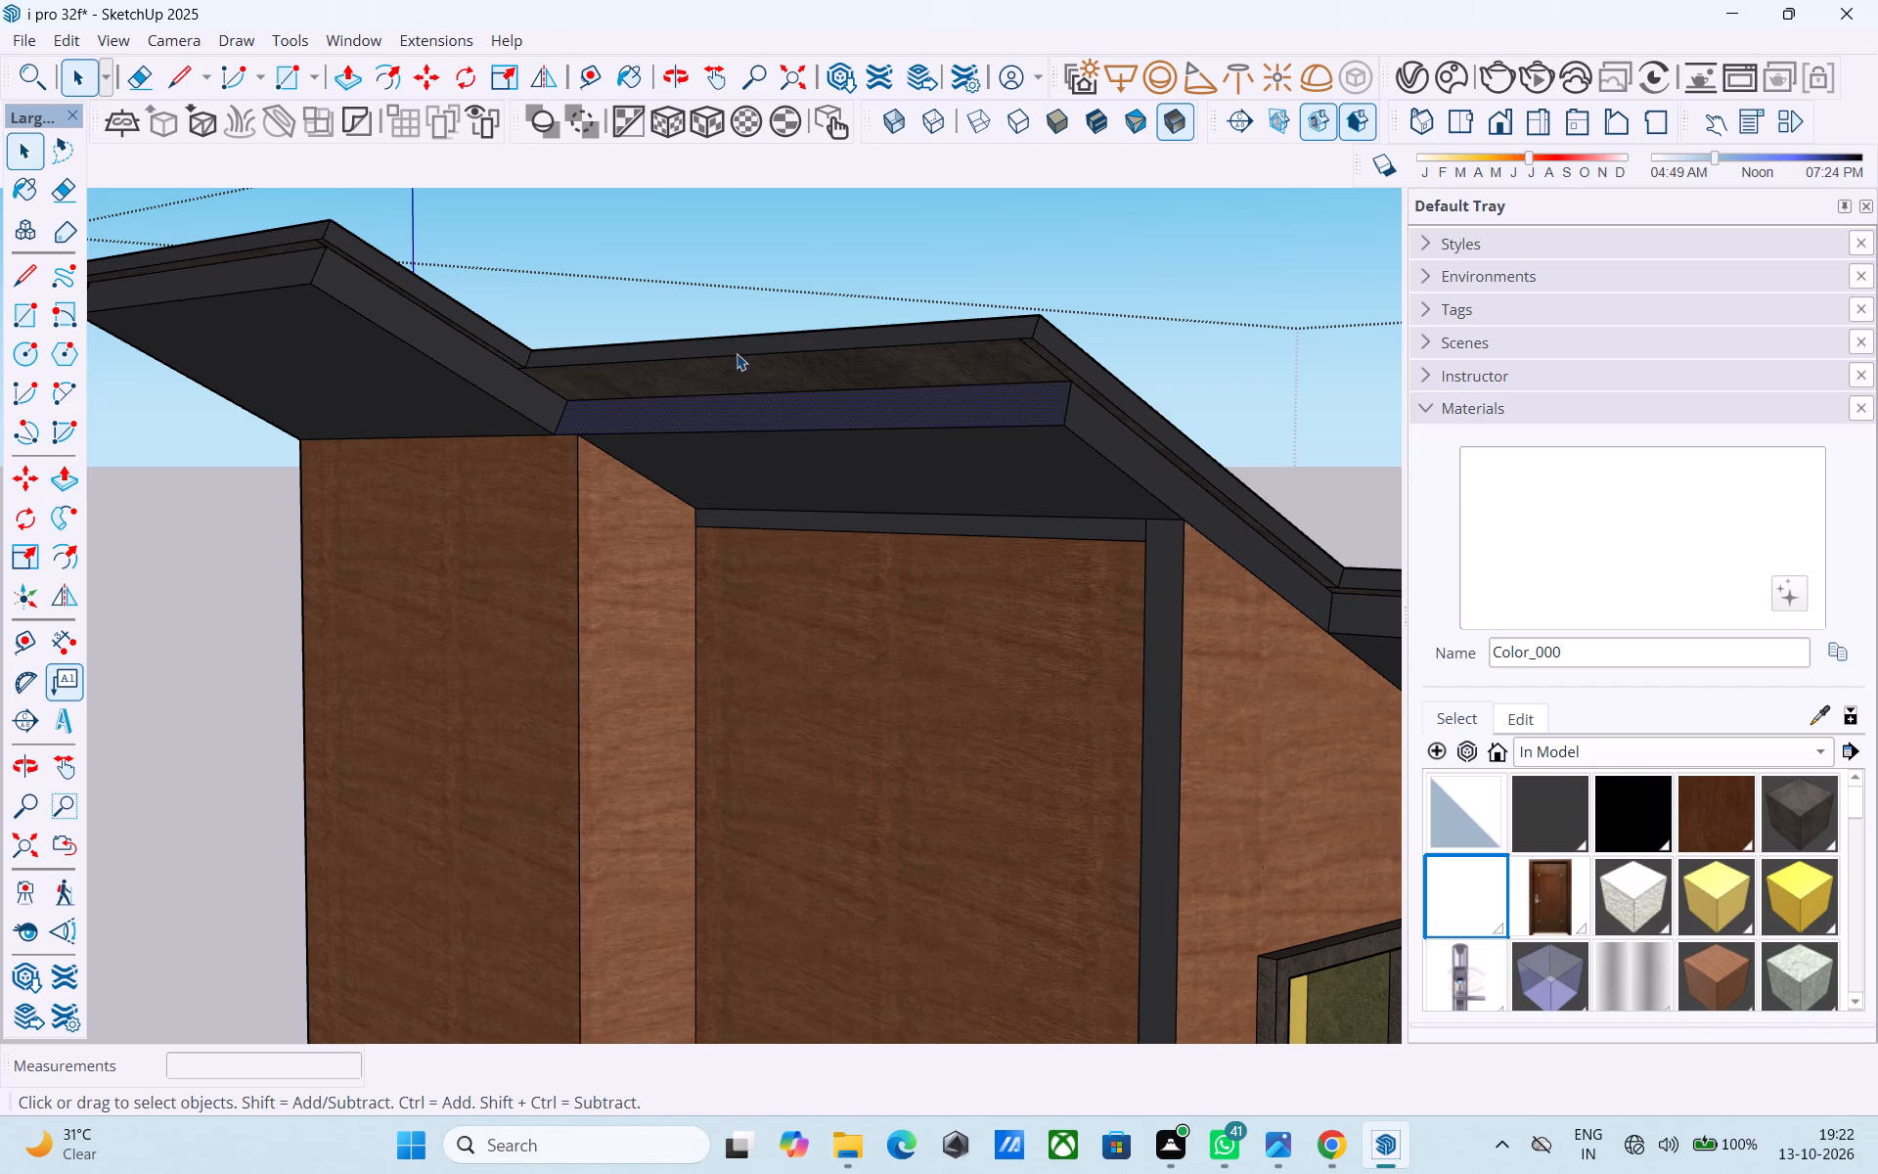
Push the upper fascia face of the same roof step back by about 5 1/2 inches.
left_click(736, 351)
key("p")
left_click(736, 351)
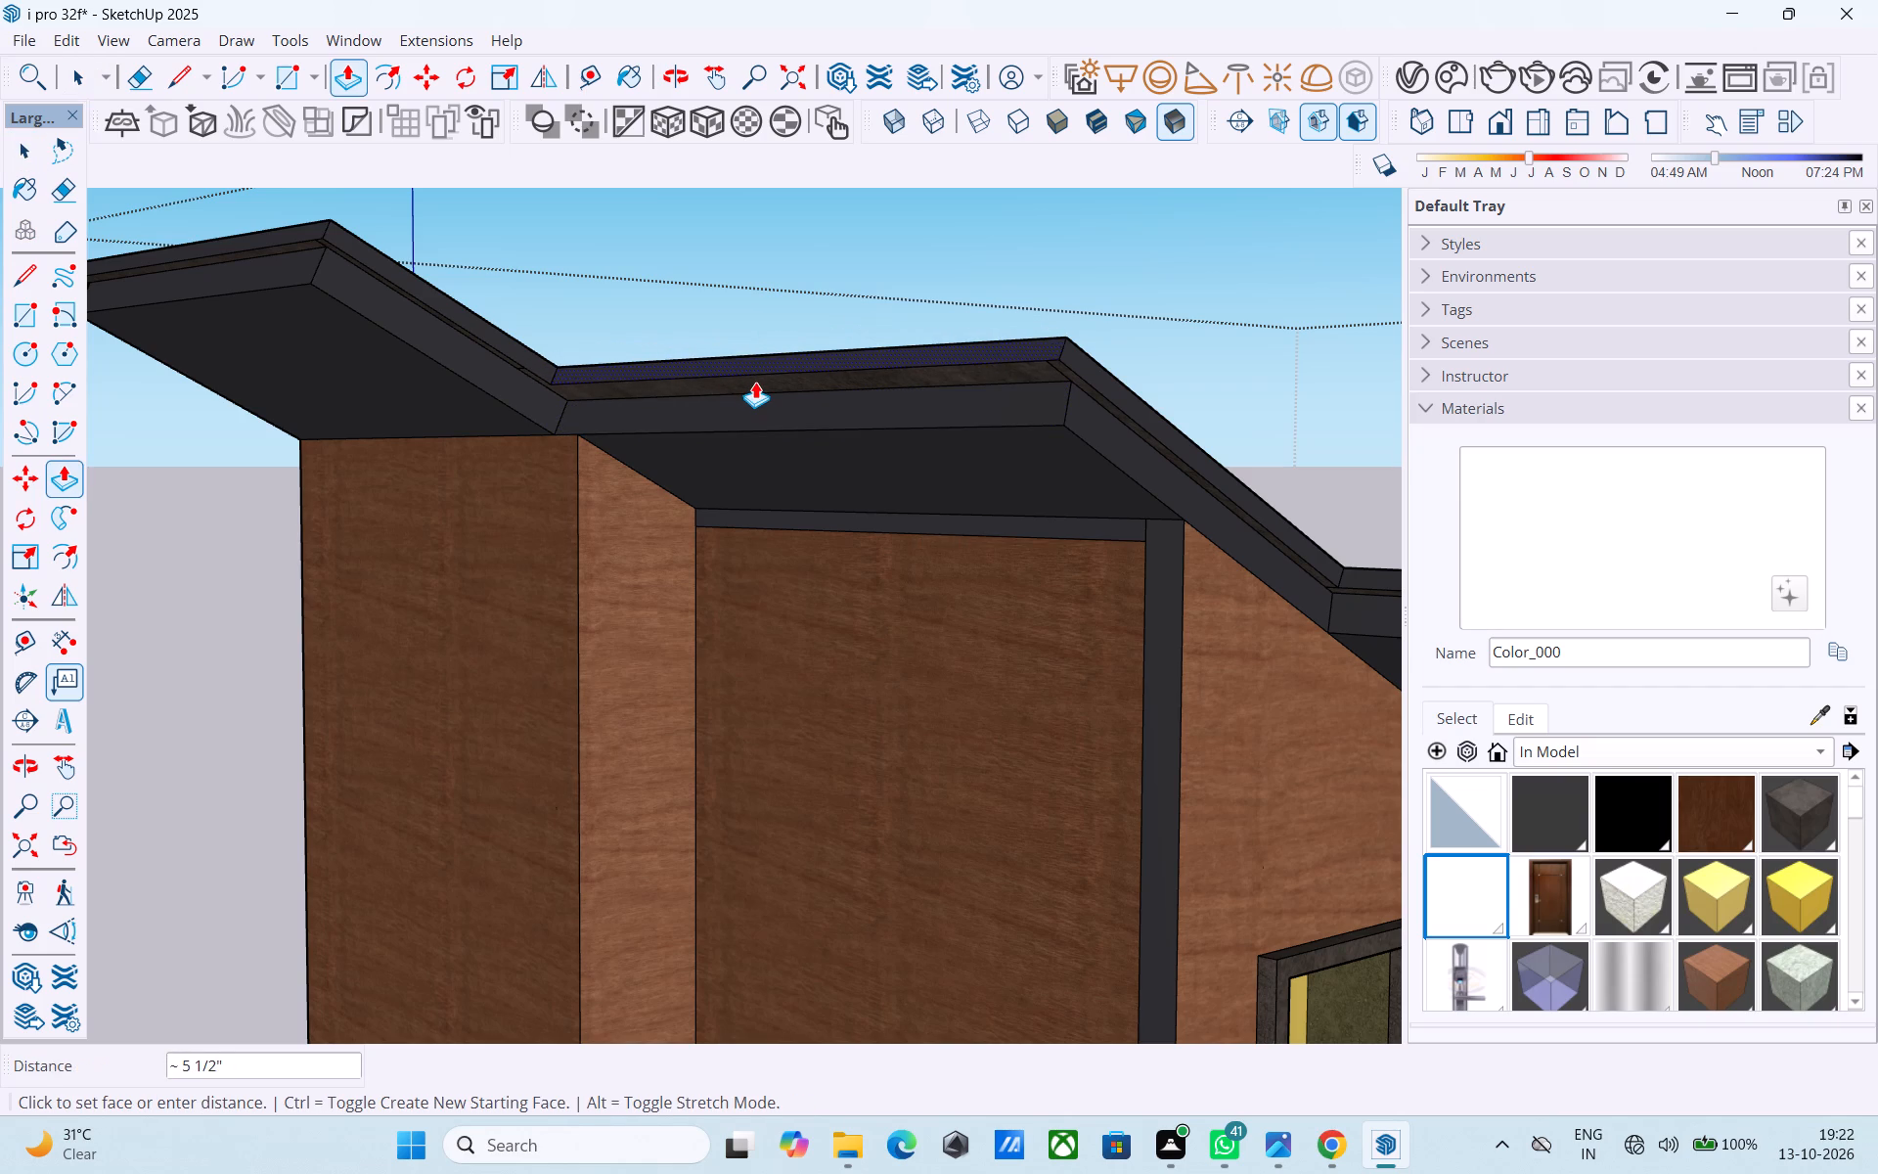
left_click(759, 384)
key("space")
Save the model with the adjusted roof edge and close the upper-floor group.
middle_click_drag(758, 384, 454, 409)
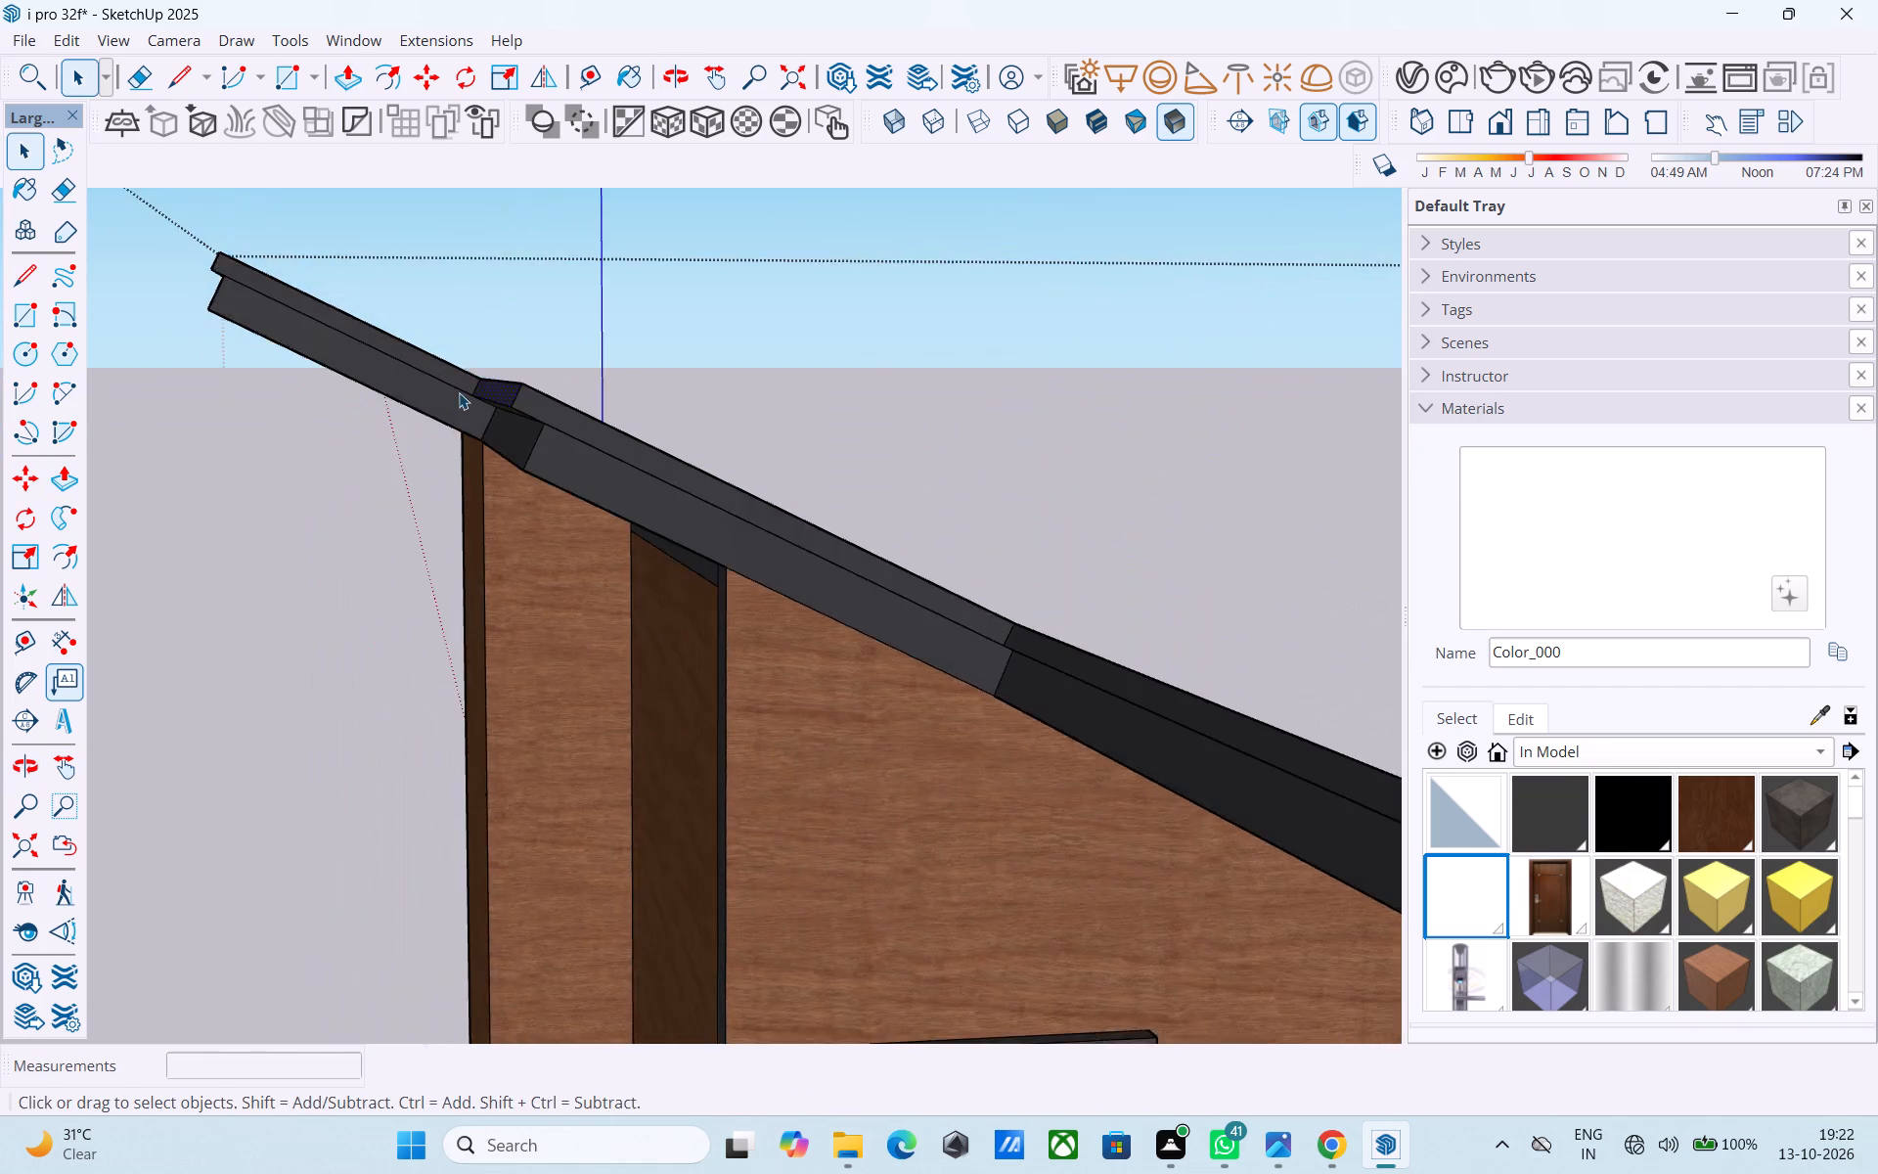
scroll(459, 392, "down", 8)
middle_click_drag(603, 533, 516, 784)
middle_click_drag(657, 802, 576, 692)
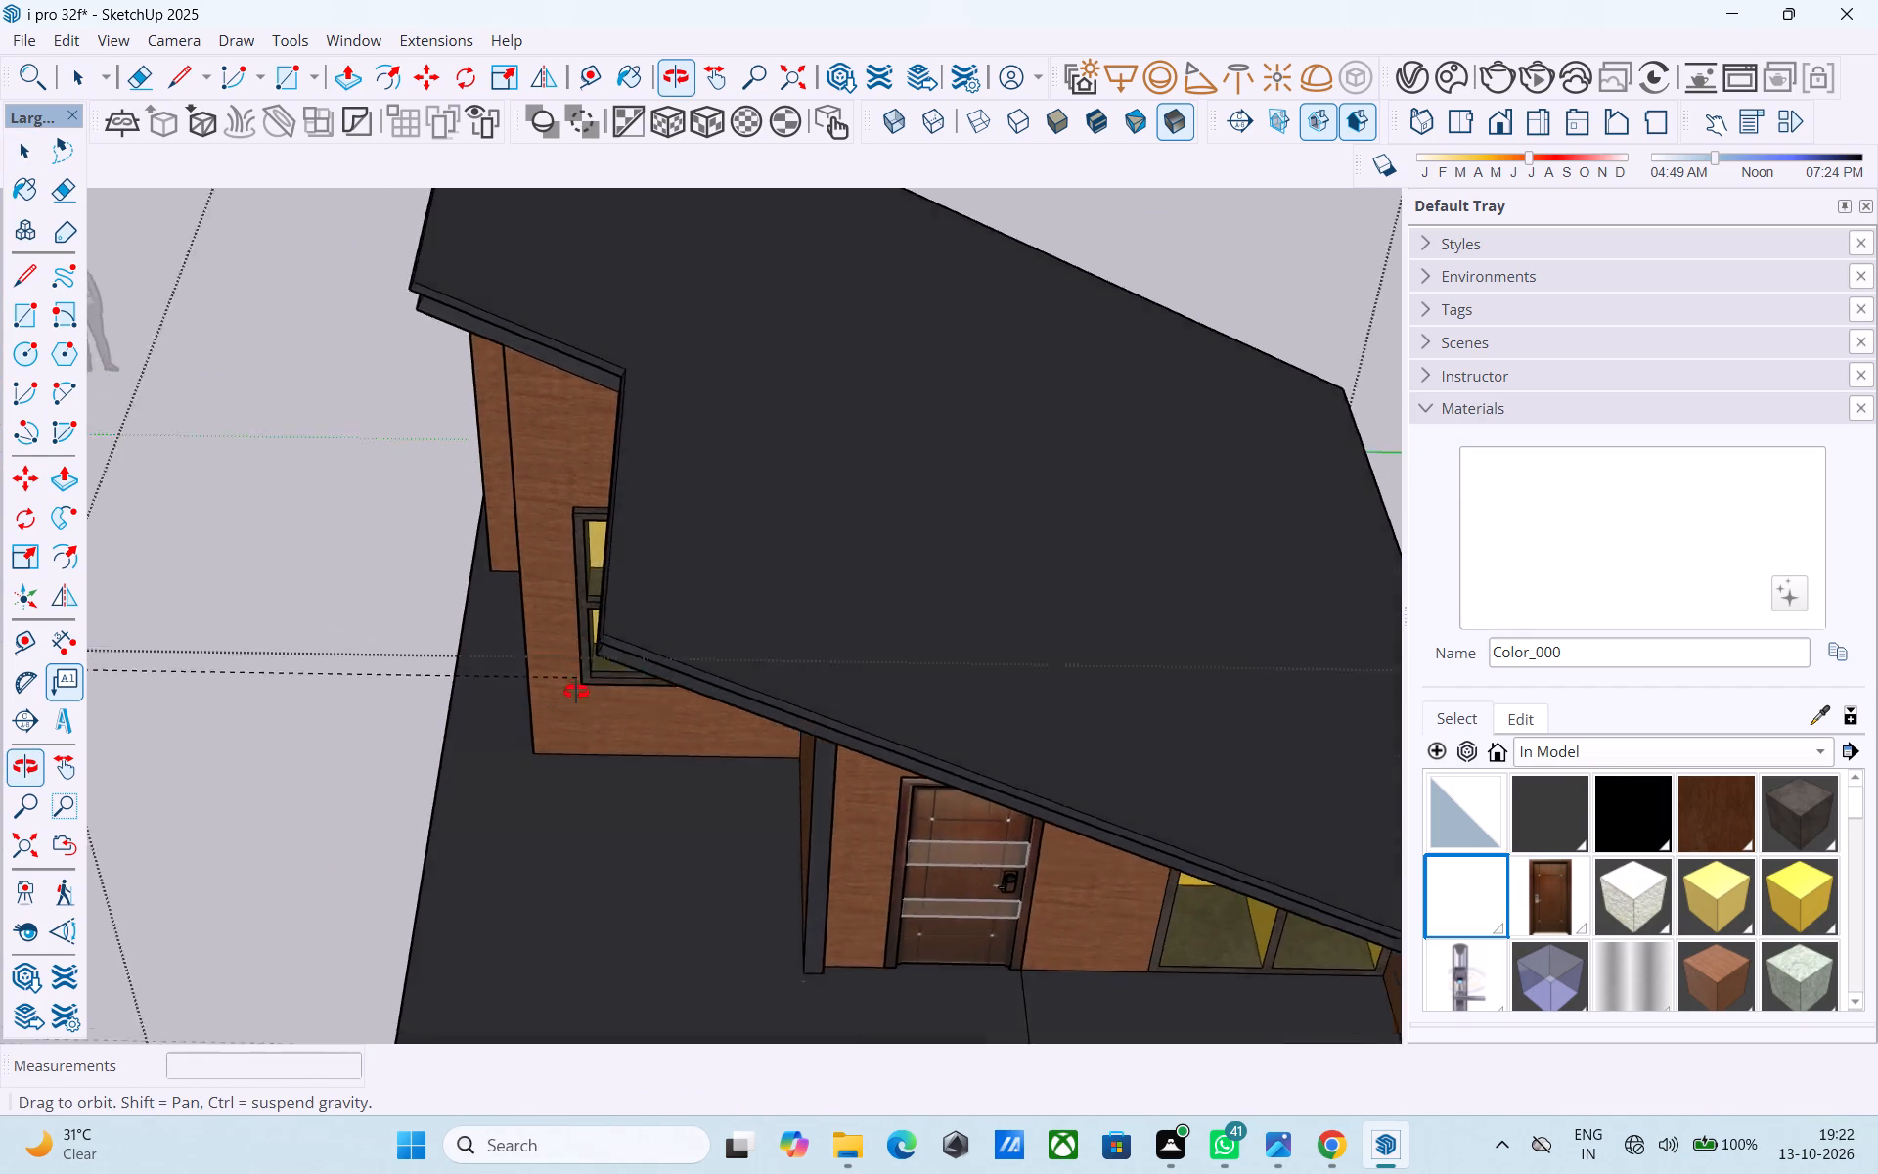
middle_click_drag(576, 692, 548, 534)
key("ctrl+s")
scroll(580, 589, "down", 4)
middle_click_drag(647, 725, 604, 663)
left_click(871, 499)
scroll(836, 519, "down", 5)
left_click(1292, 533)
Review the whole house from the front, sides and rear, checking the stepped roof and wall finishes.
middle_click_drag(1089, 601, 1017, 596)
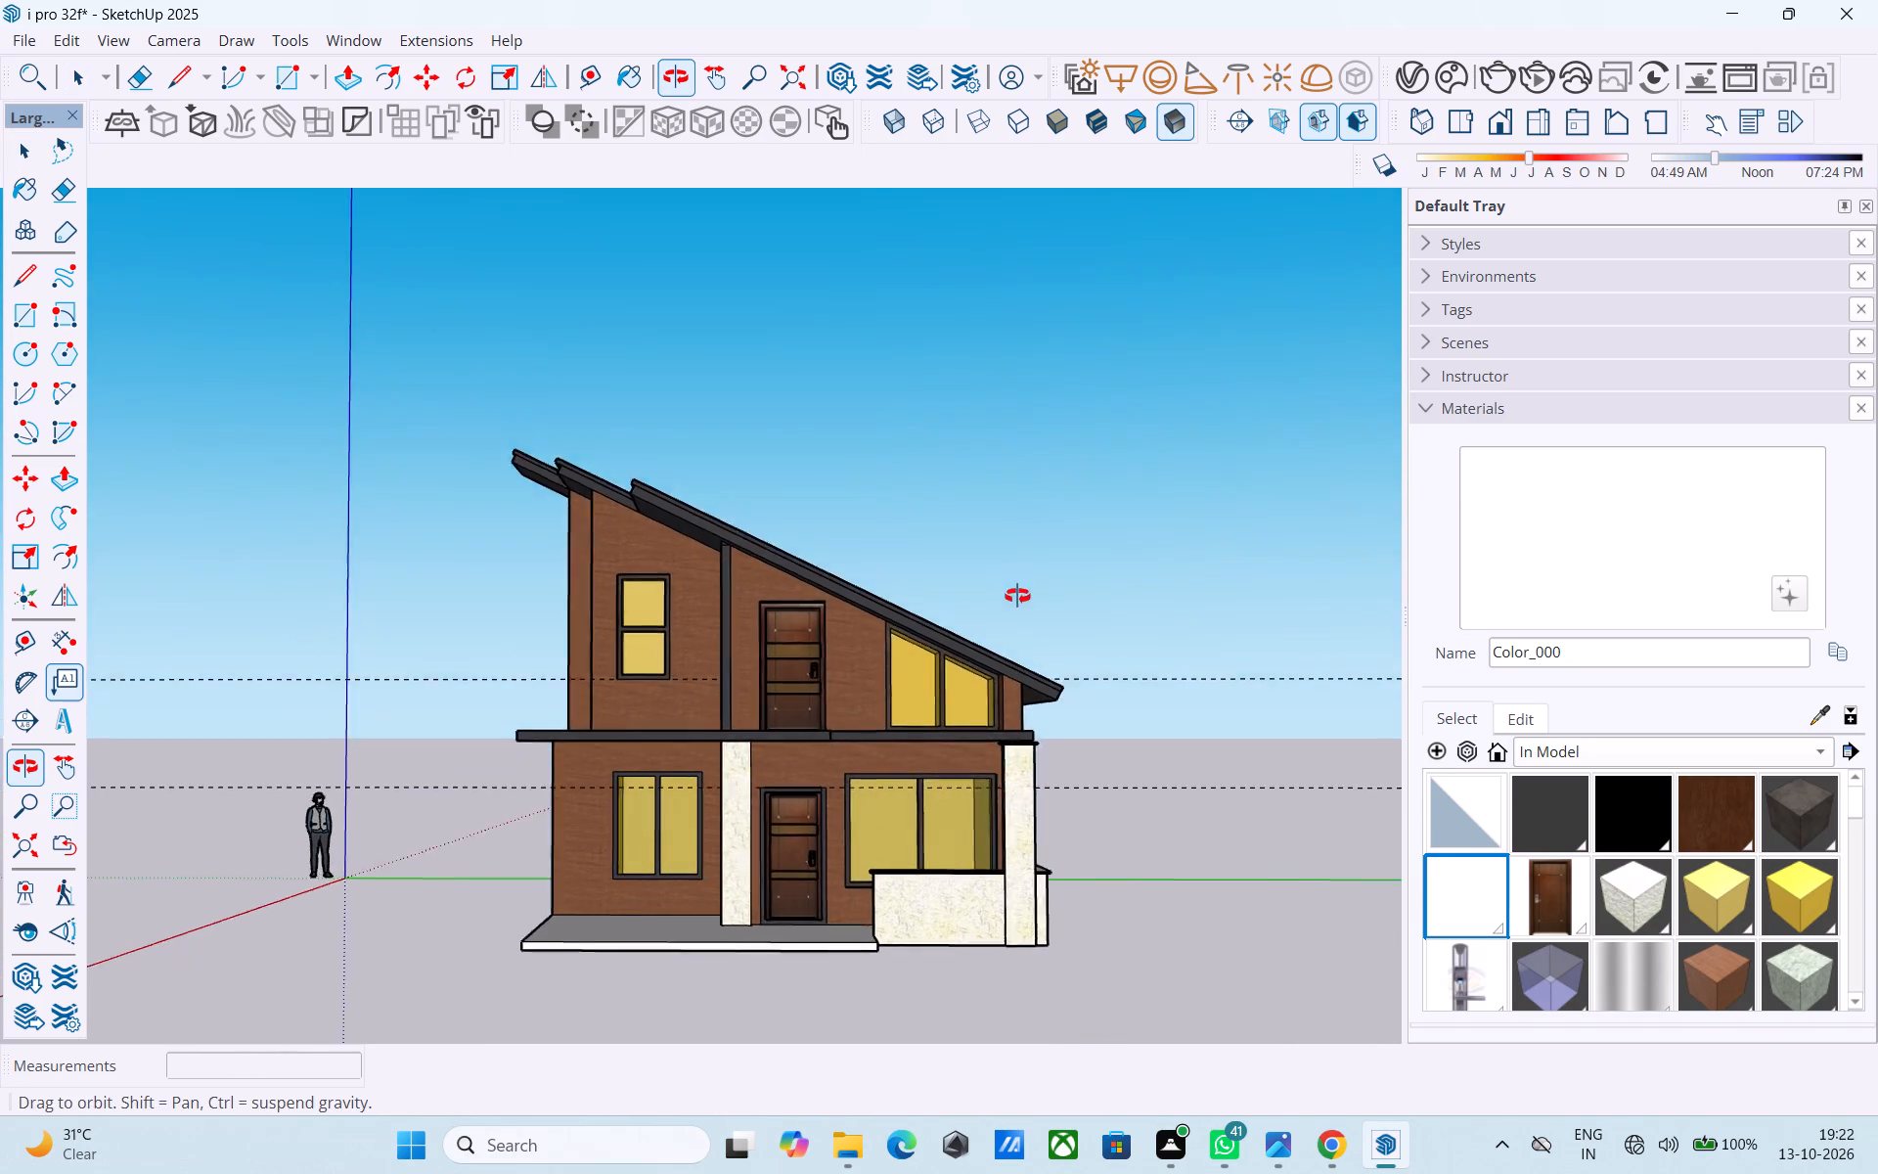
middle_click_drag(1017, 596, 1073, 593)
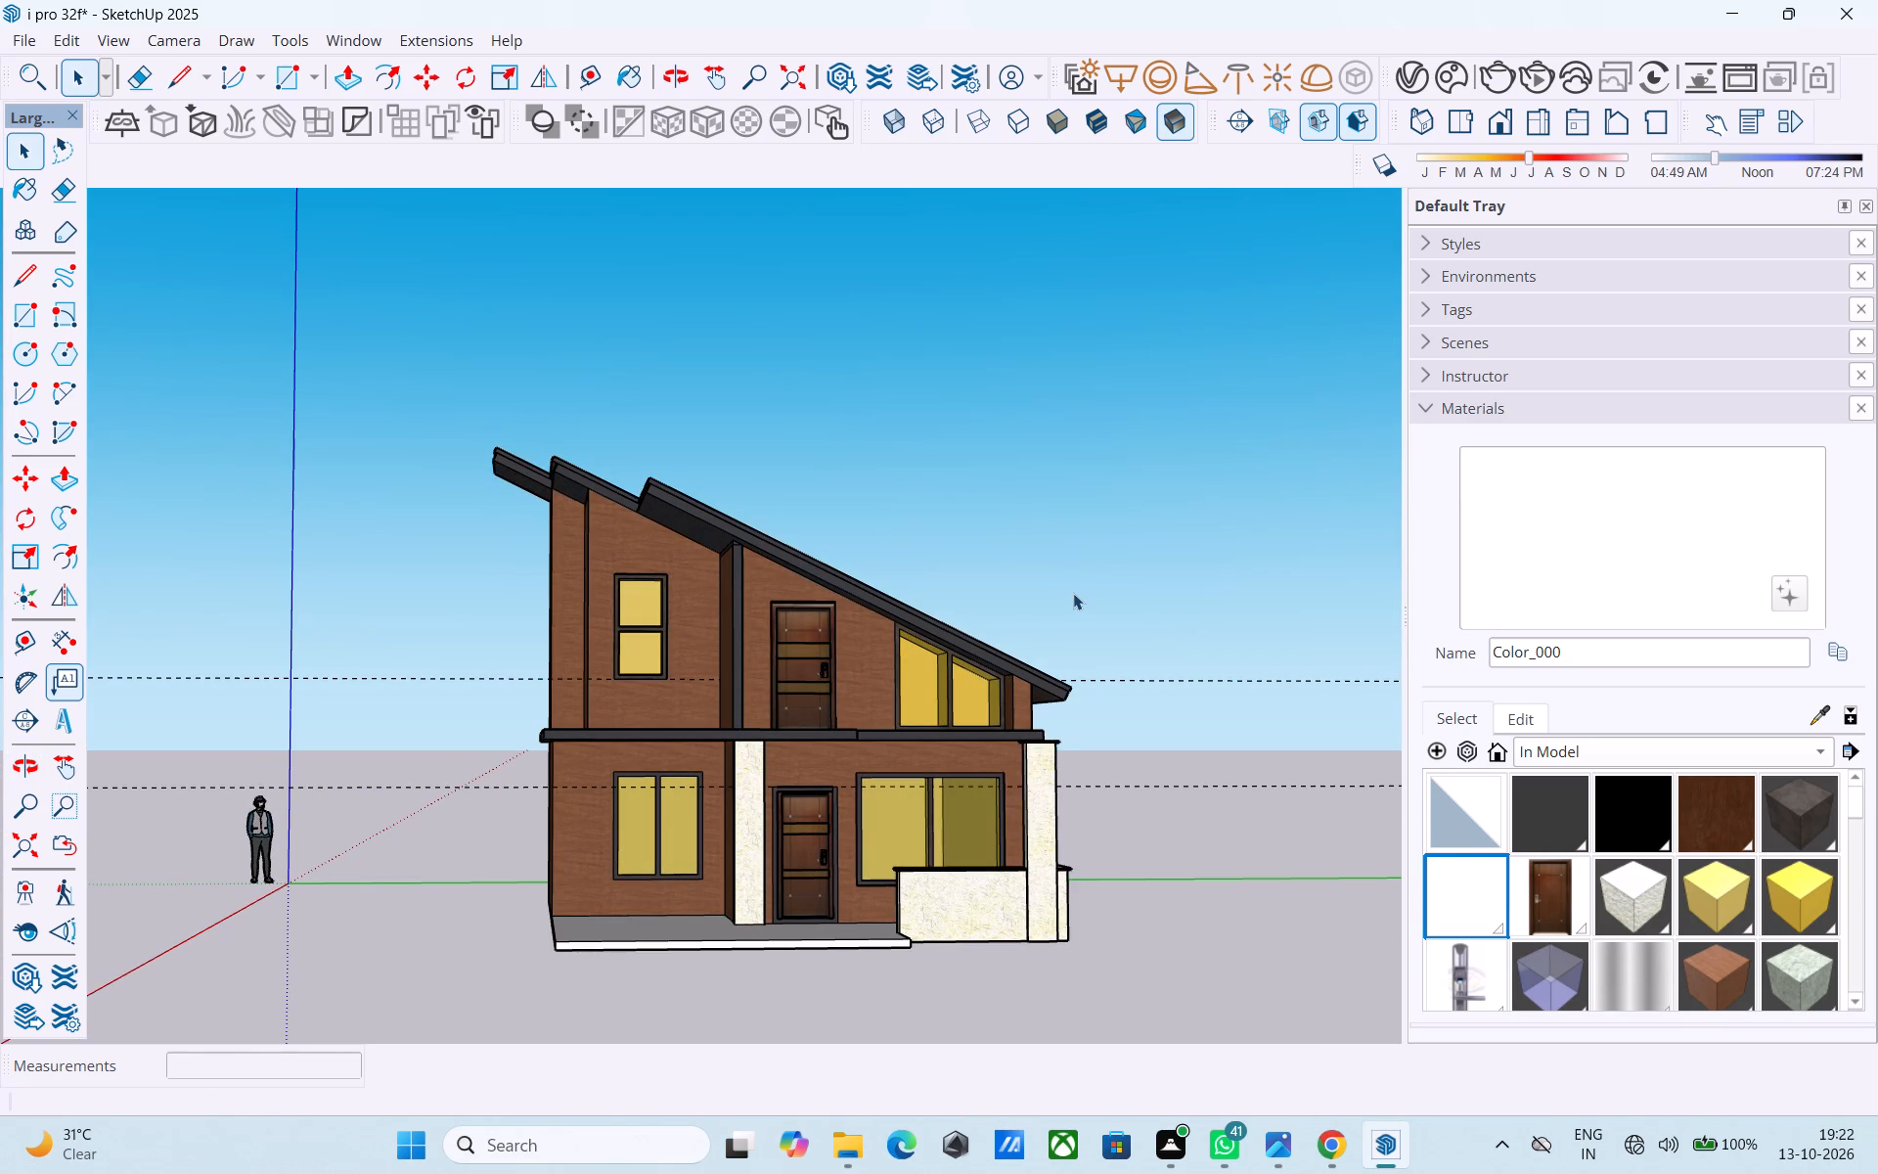
scroll(649, 796, "down", 4)
middle_click_drag(648, 796, 633, 923)
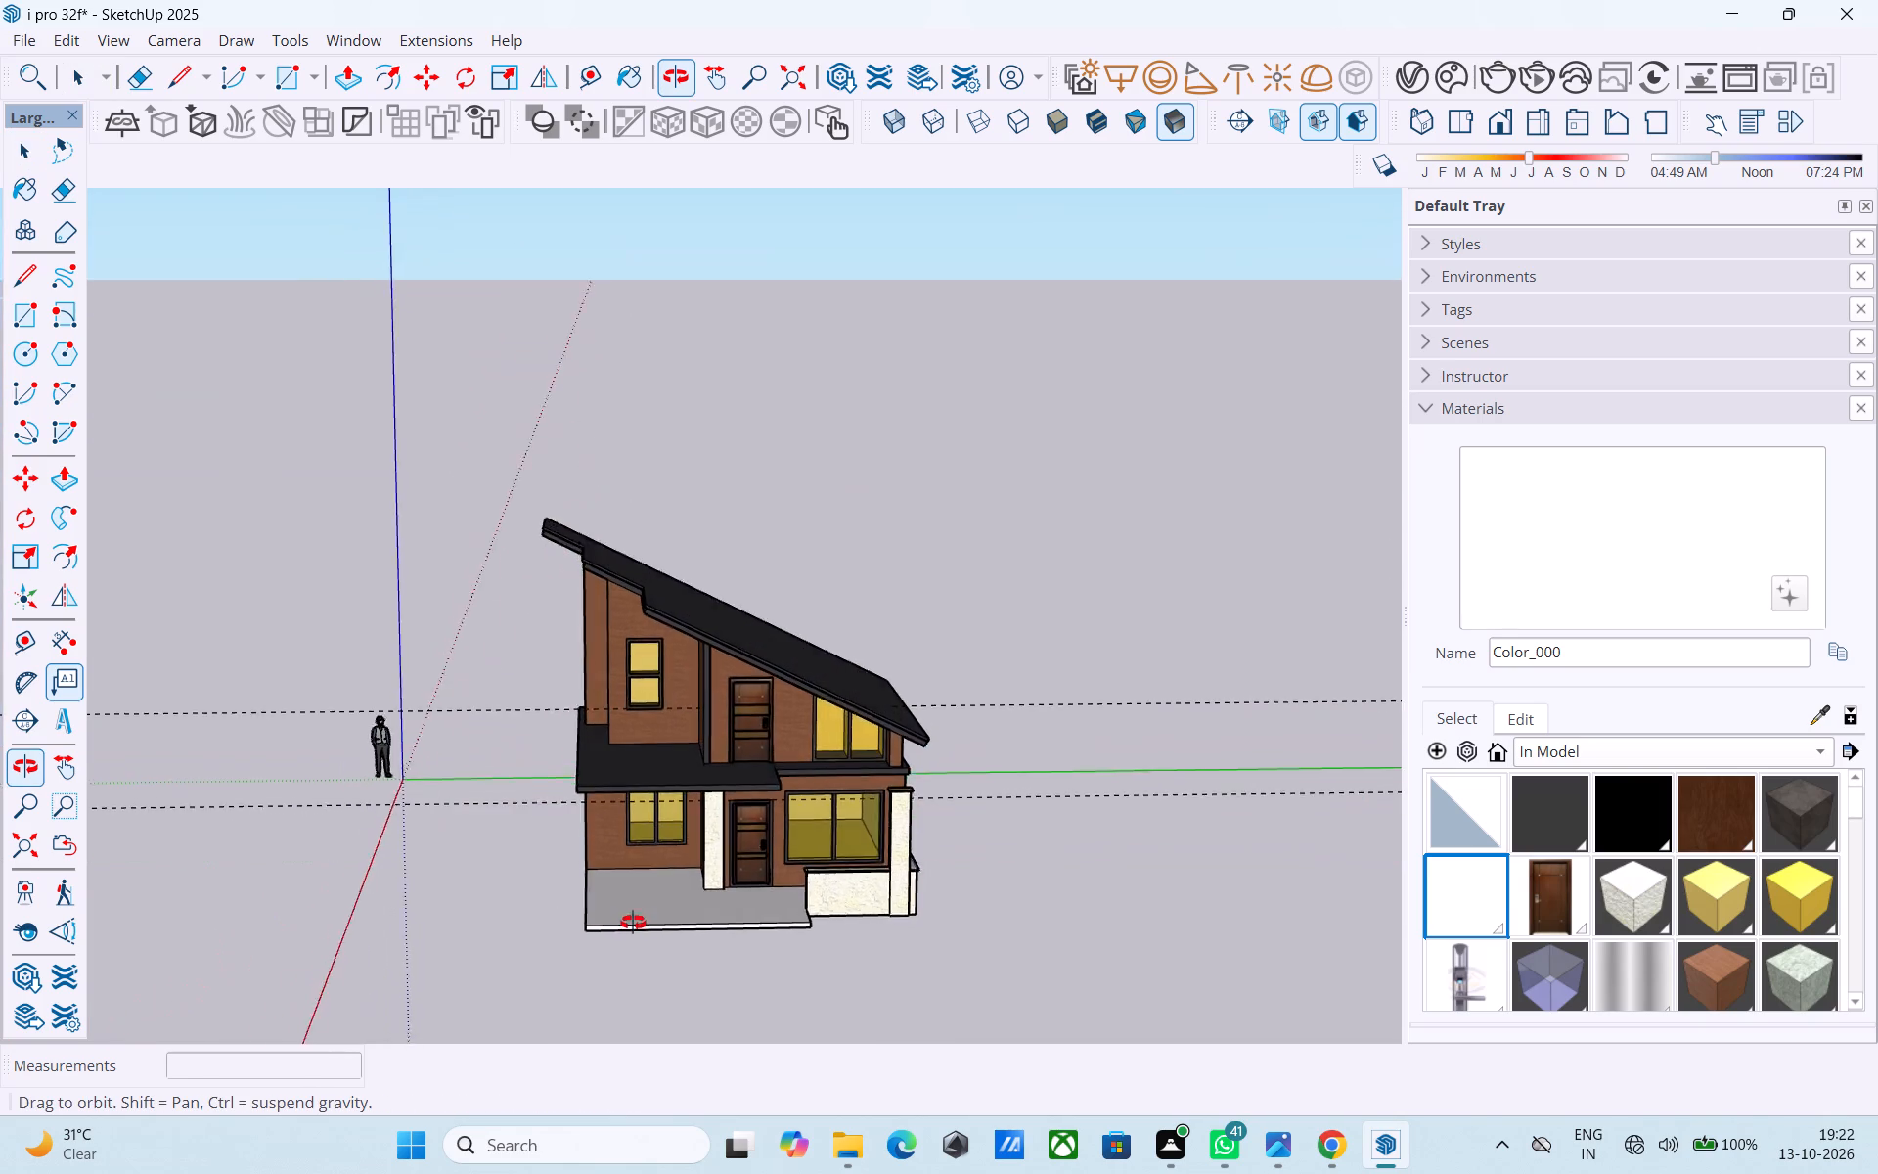
middle_click_drag(633, 923, 548, 811)
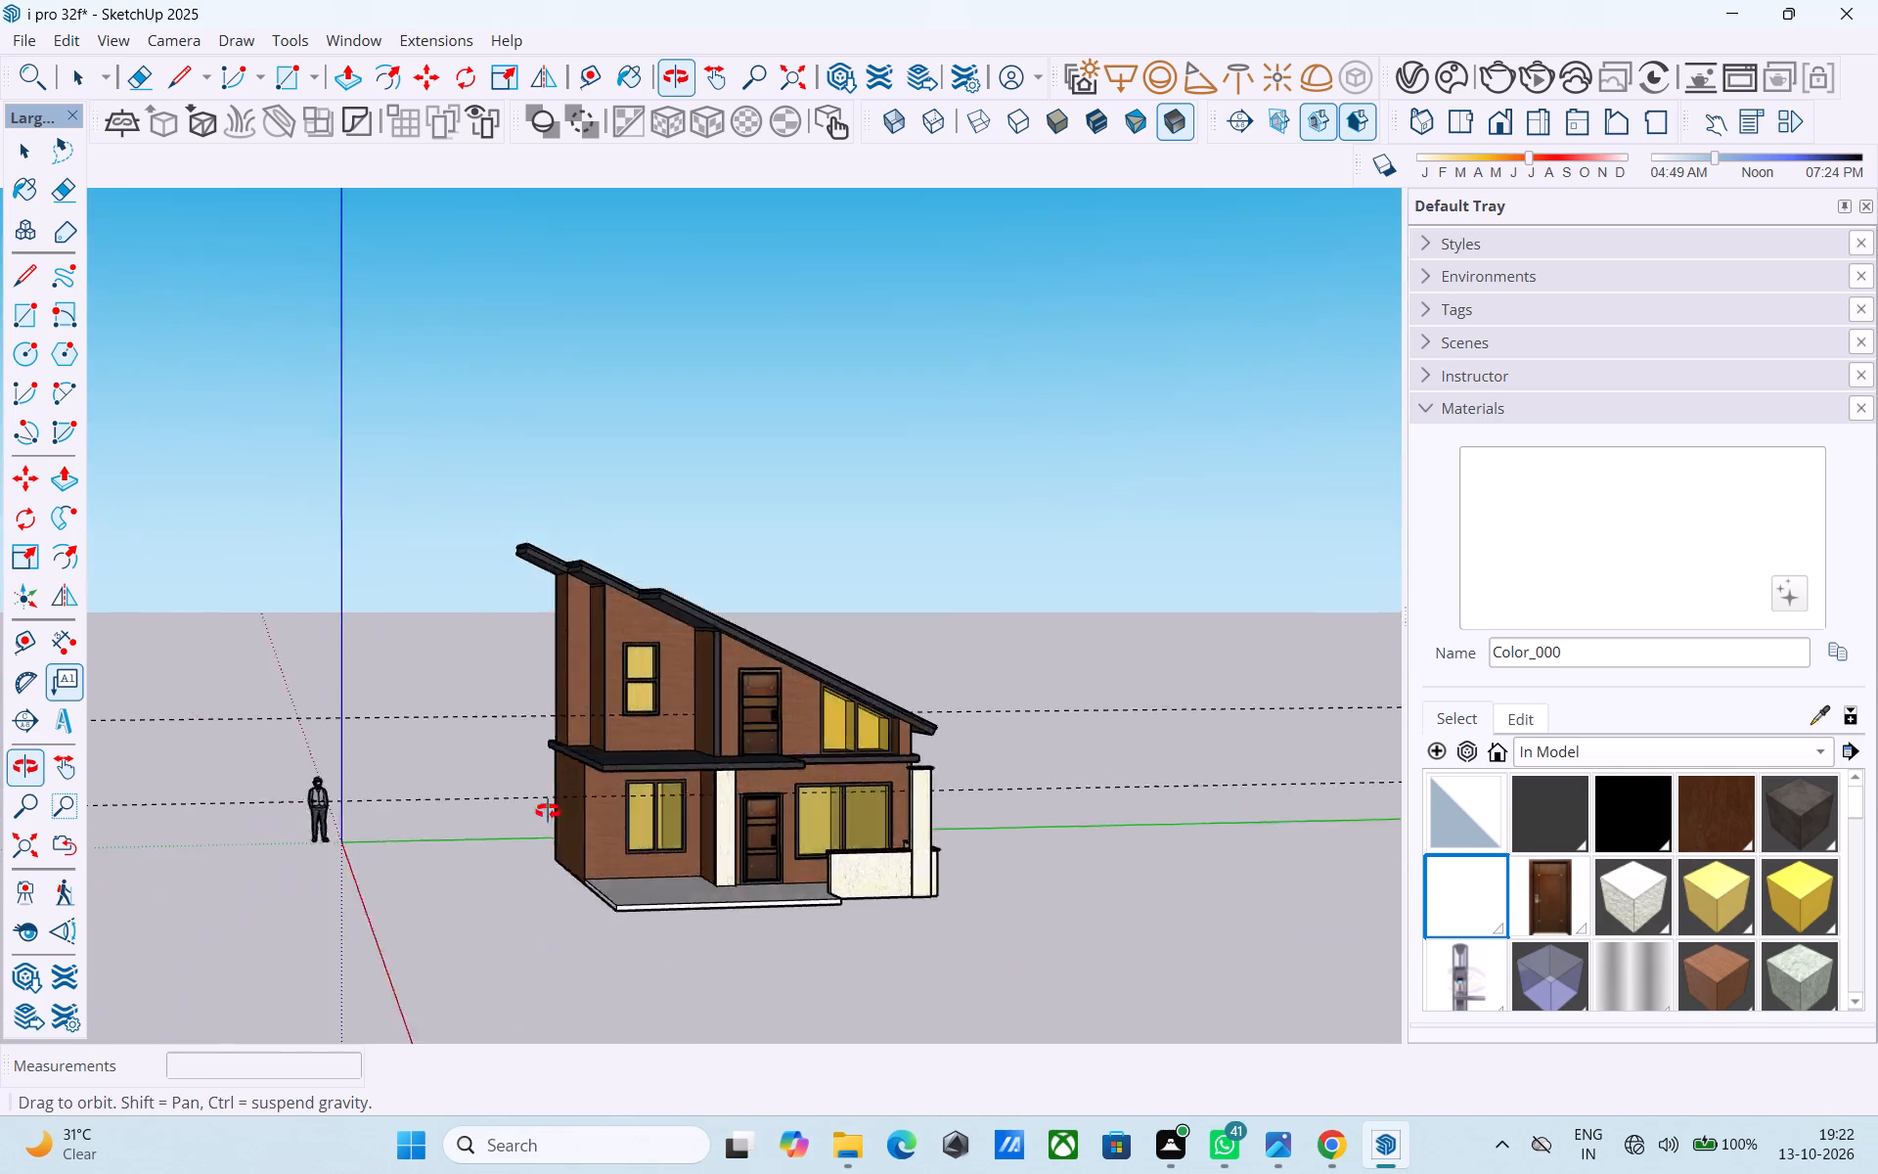
middle_click_drag(548, 811, 716, 803)
scroll(716, 802, "up", 4)
middle_click_drag(716, 799, 1158, 814)
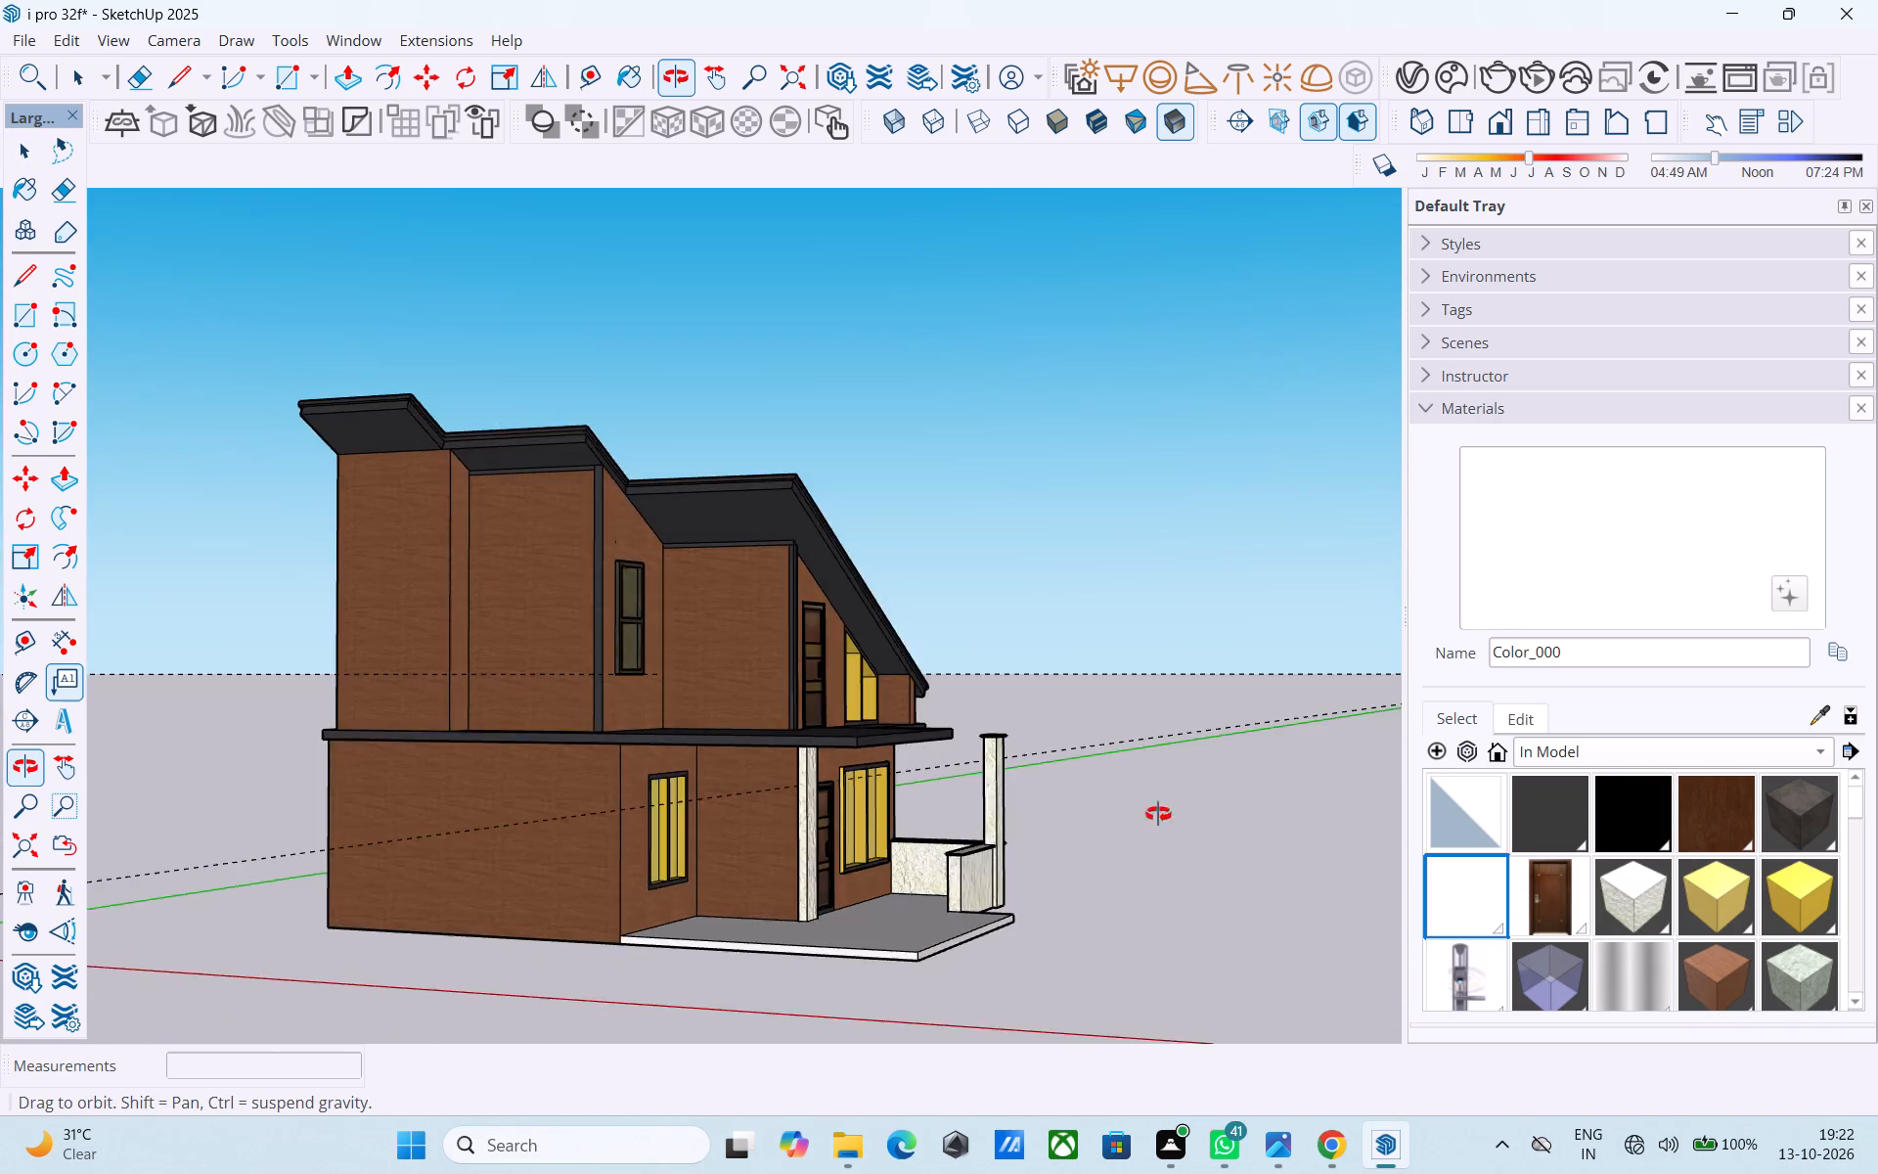
middle_click_drag(1158, 814, 311, 772)
middle_click_drag(1162, 762, 306, 778)
middle_click_drag(969, 748, 608, 755)
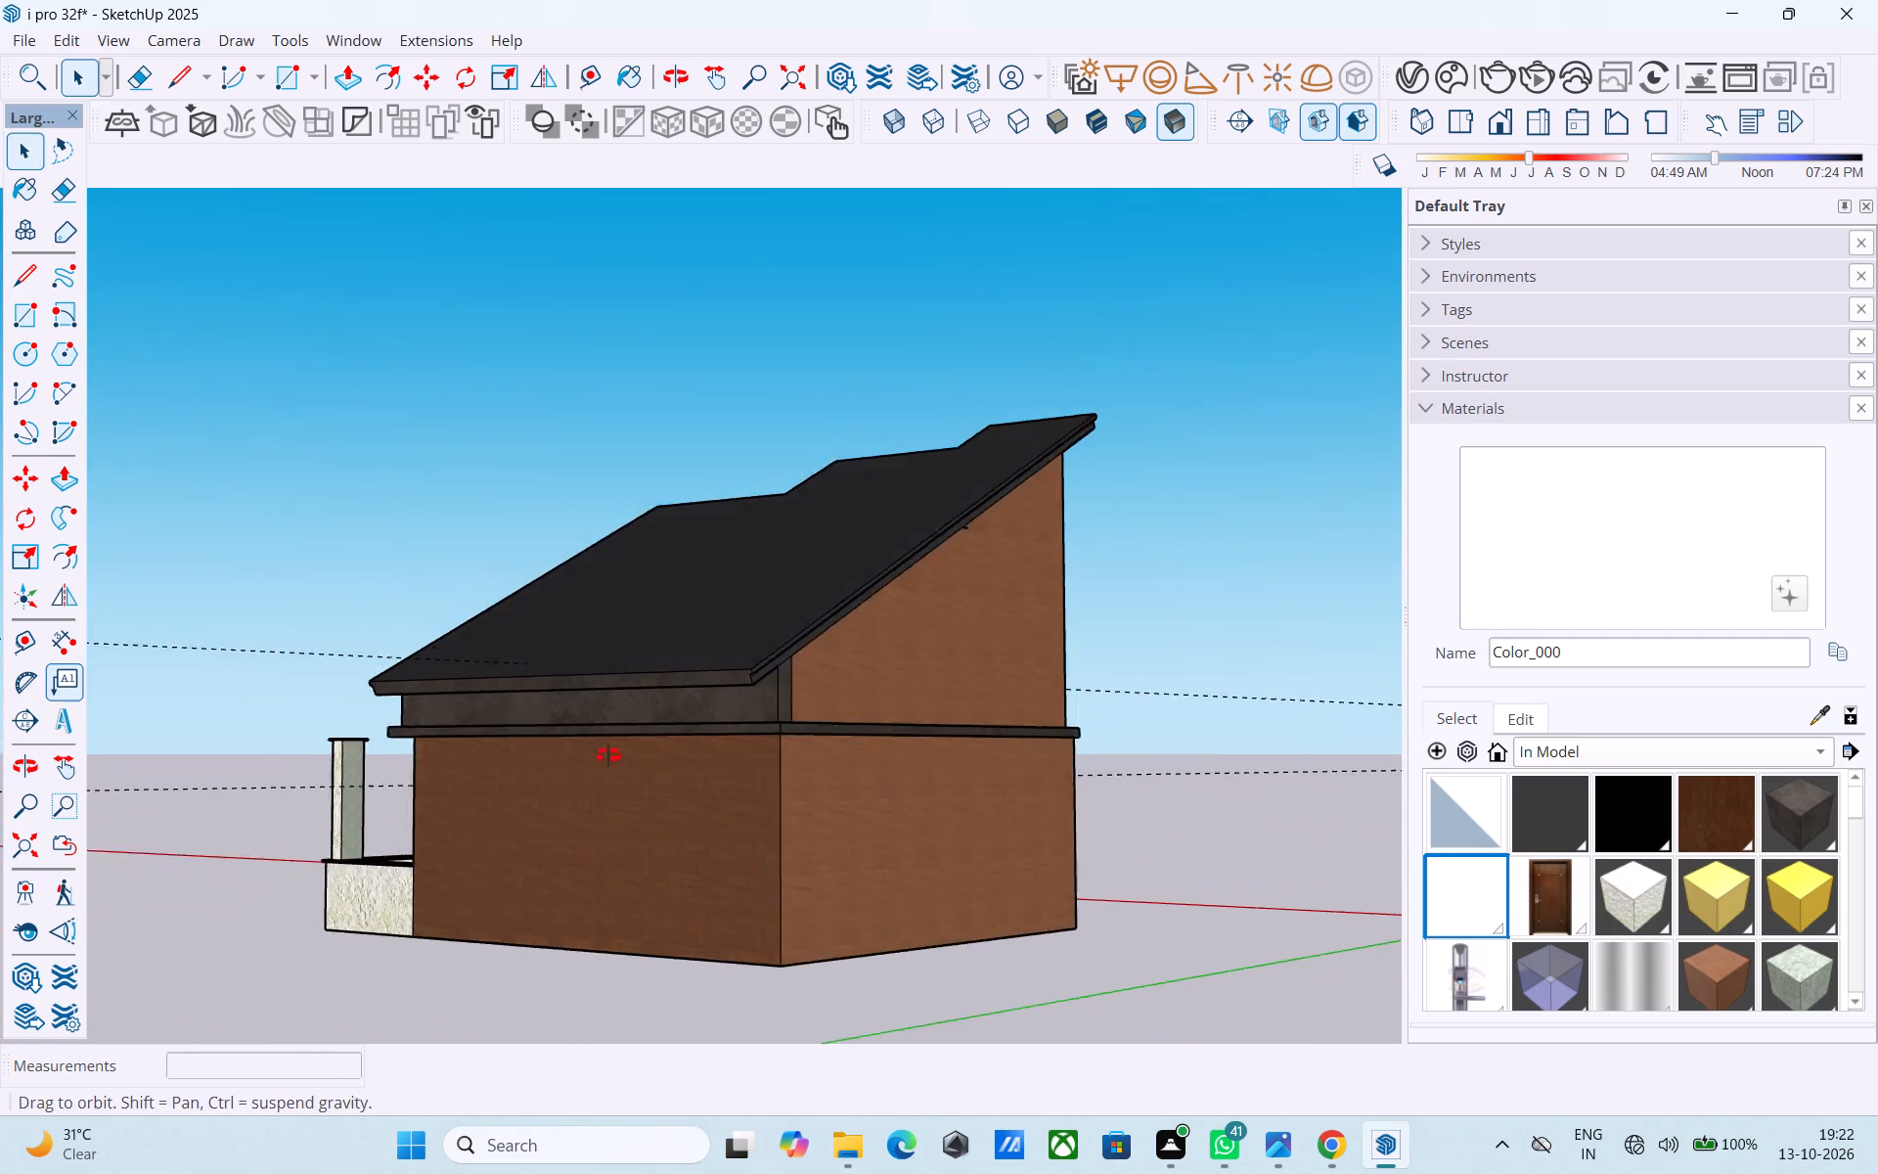
middle_click_drag(608, 755, 1681, 719)
middle_click_drag(442, 715, 1162, 714)
middle_click_drag(729, 675, 813, 698)
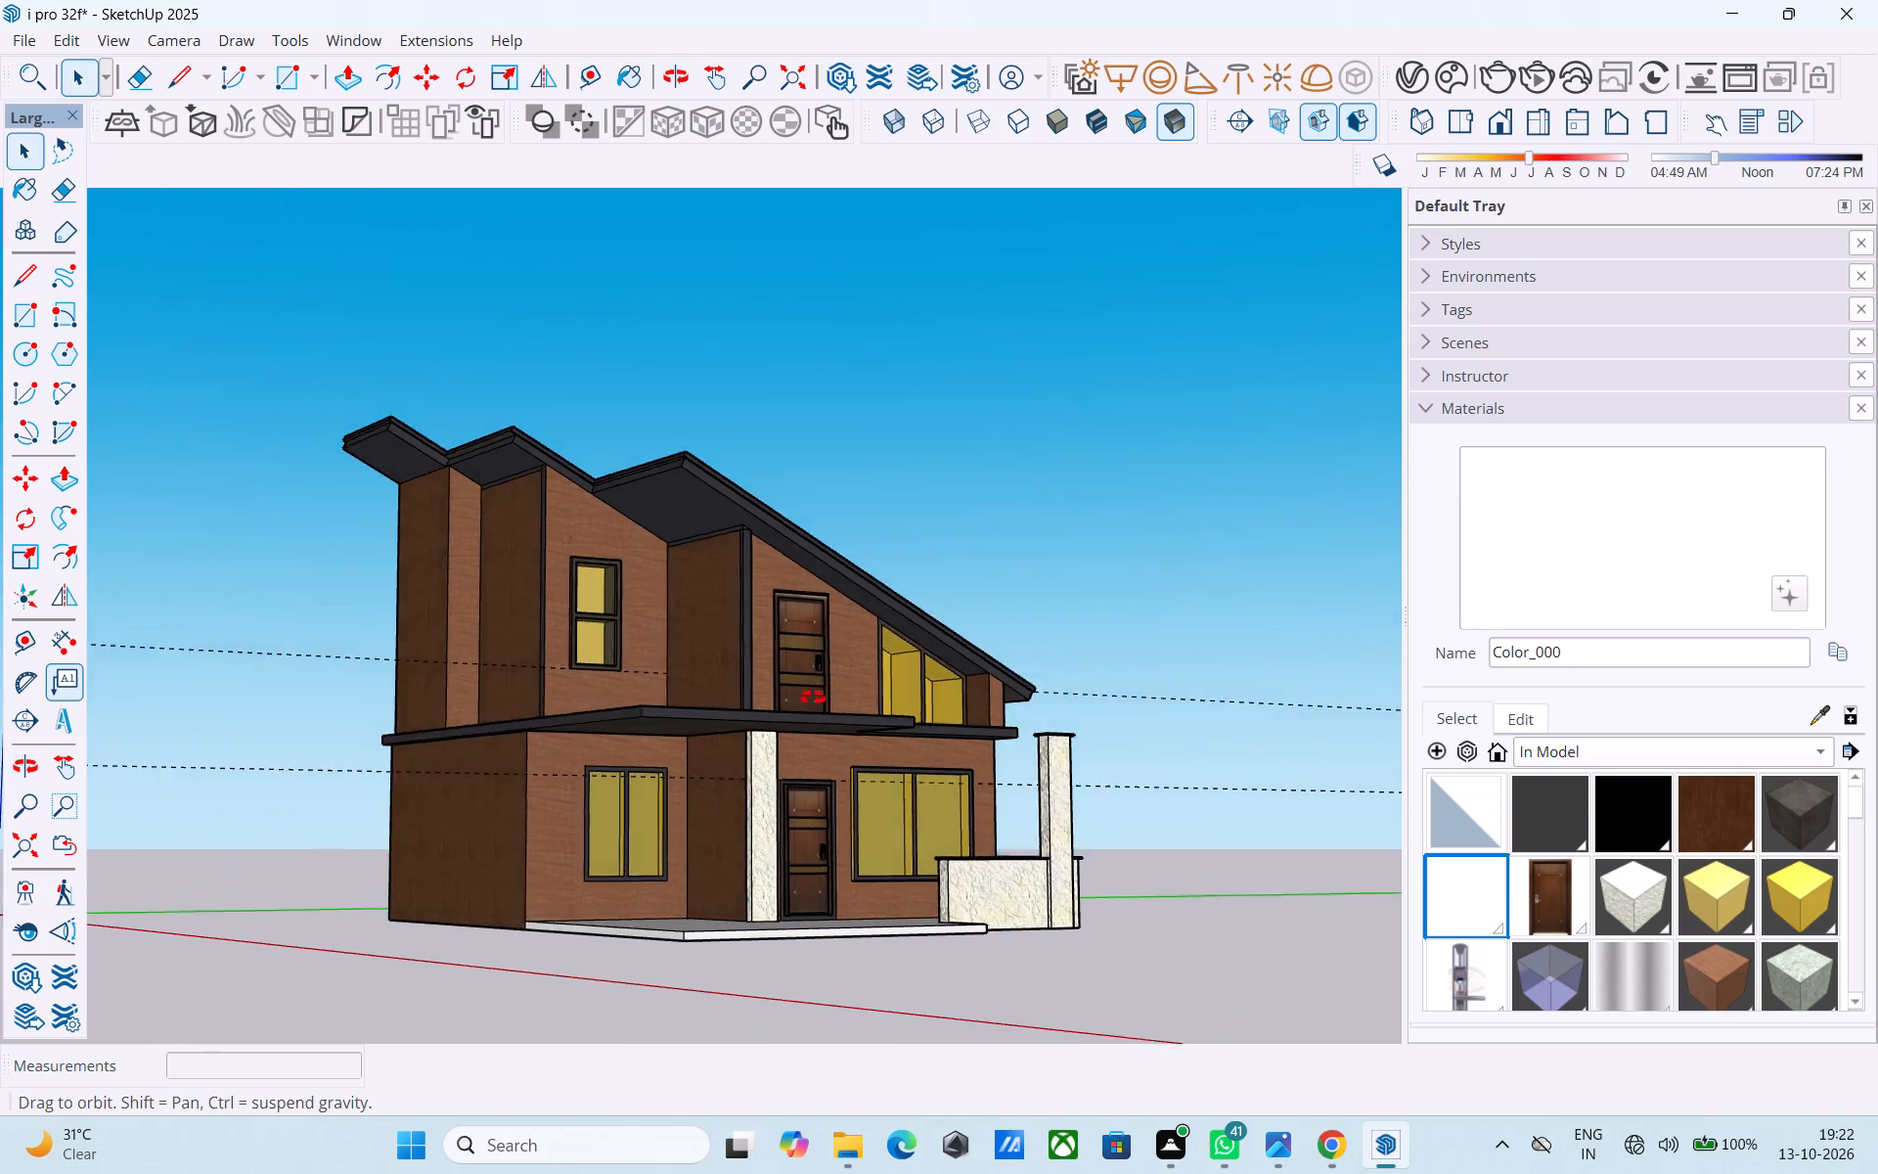
middle_click_drag(813, 698, 1015, 745)
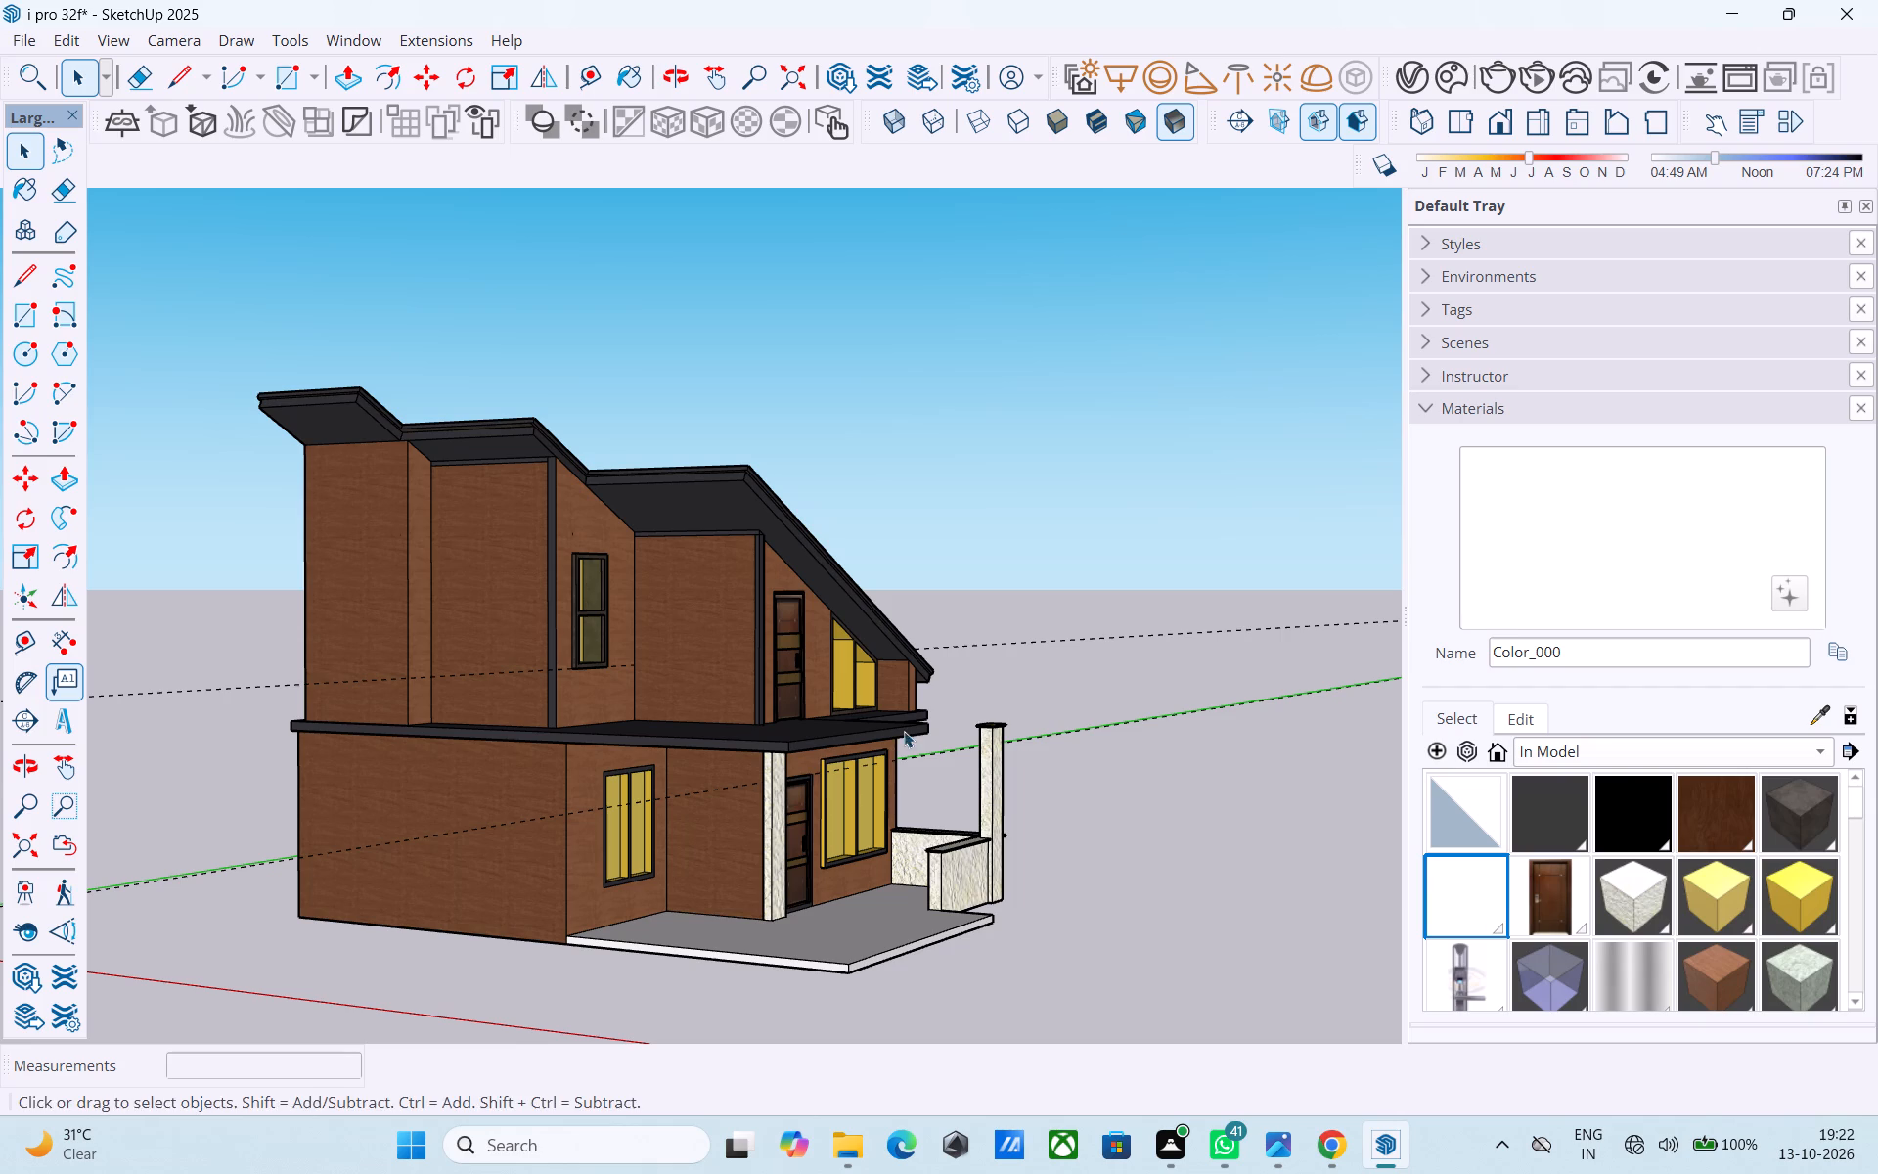
Examine the front facade closely, including the roof undersides, doors, windows and porch slab.
middle_click_drag(904, 731, 409, 621)
scroll(503, 691, "up", 4)
middle_click_drag(561, 673, 1104, 692)
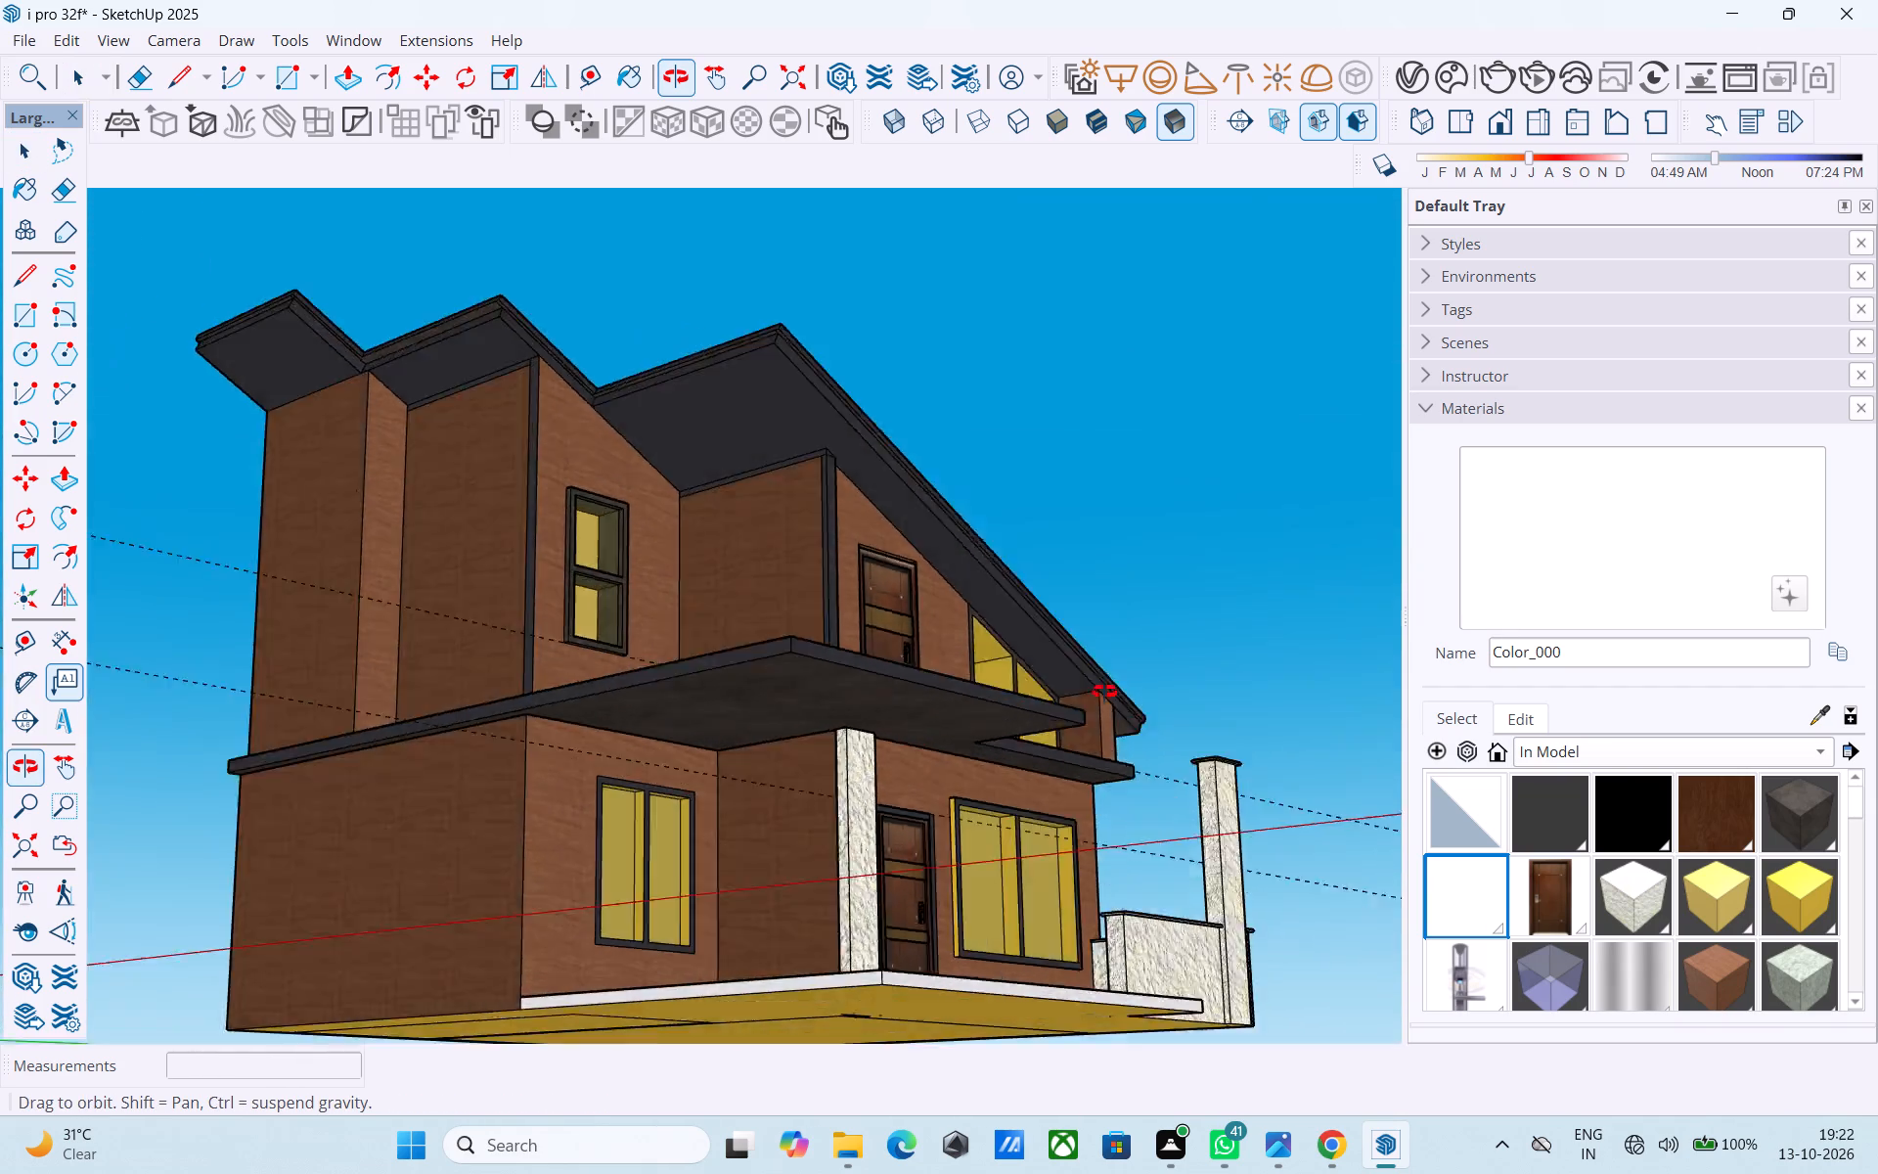
middle_click_drag(1104, 692, 1067, 885)
middle_click_drag(1060, 885, 466, 642, "shift")
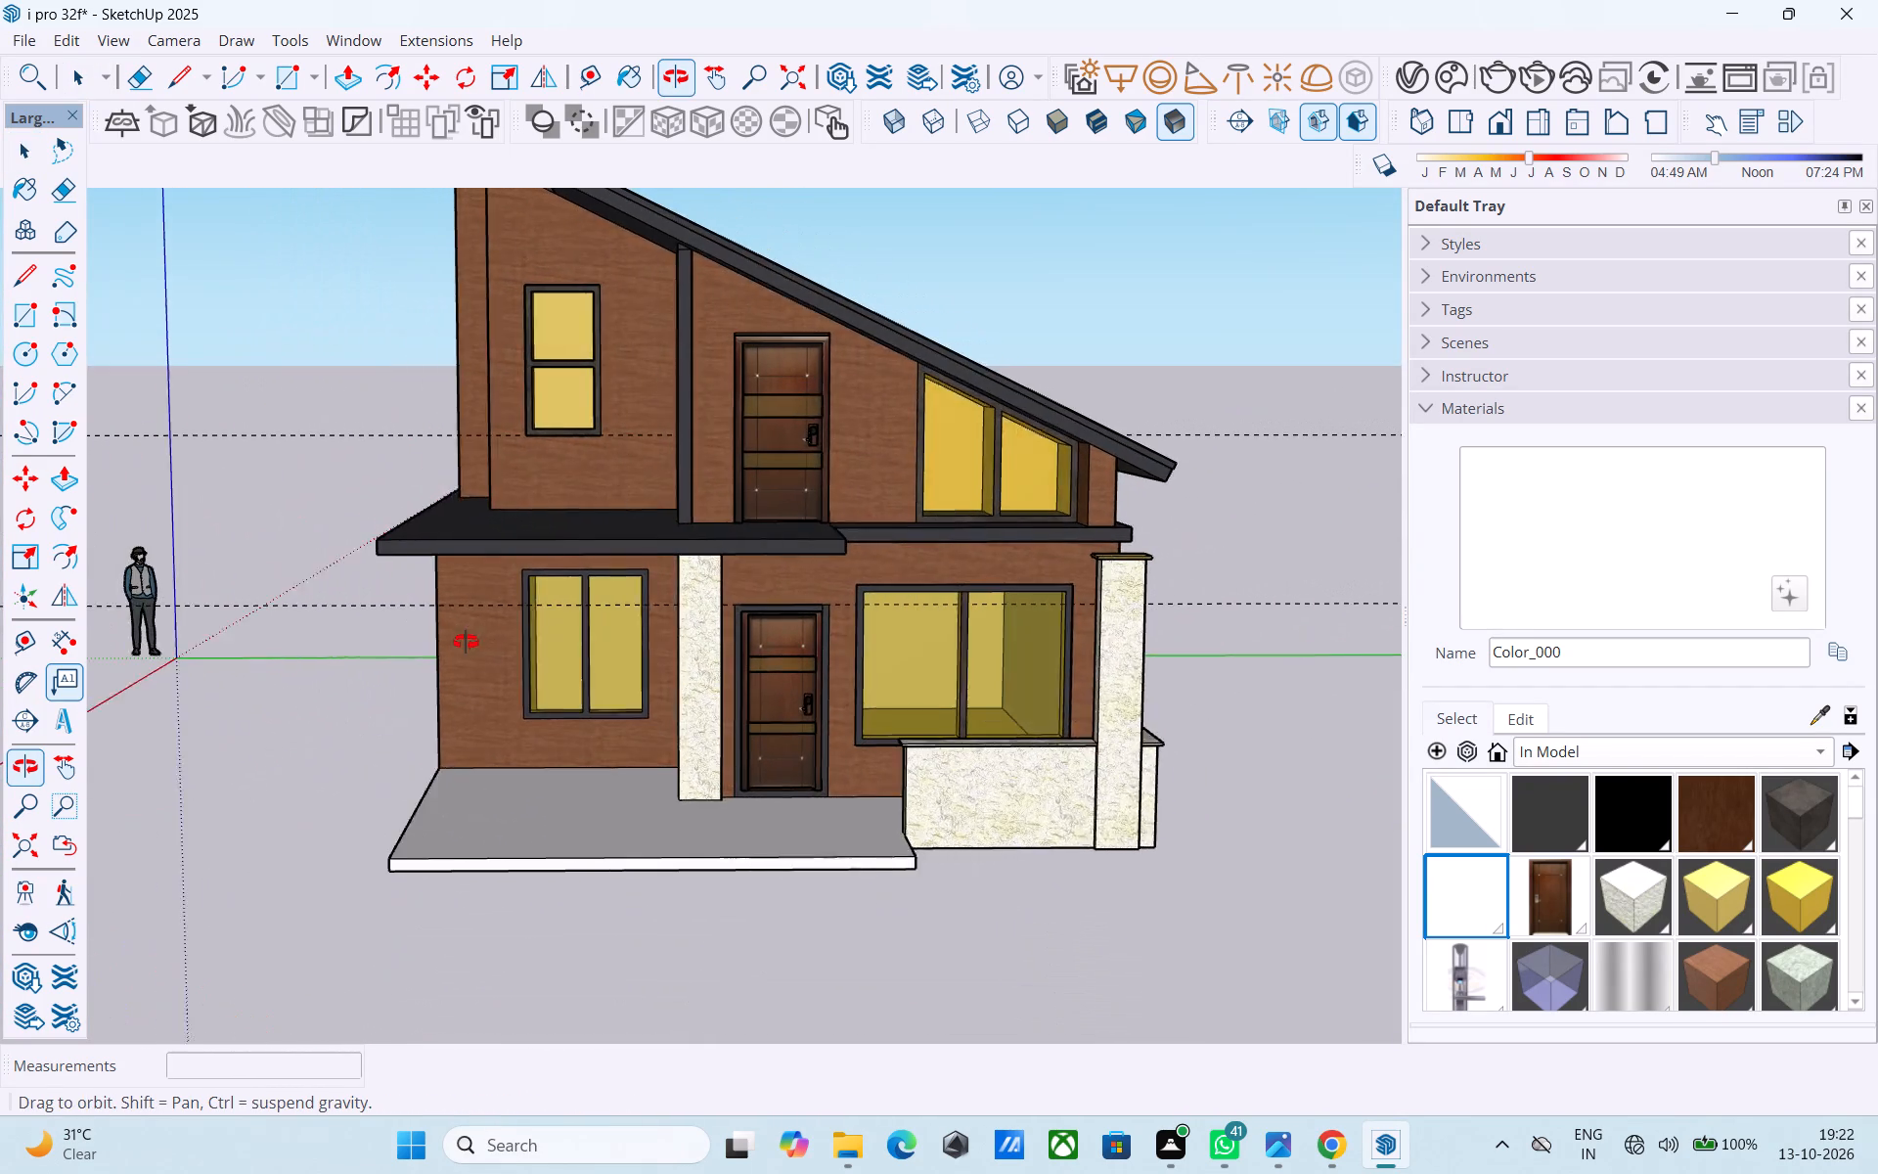
middle_click_drag(466, 642, 439, 638, "shift")
middle_click_drag(750, 685, 688, 691)
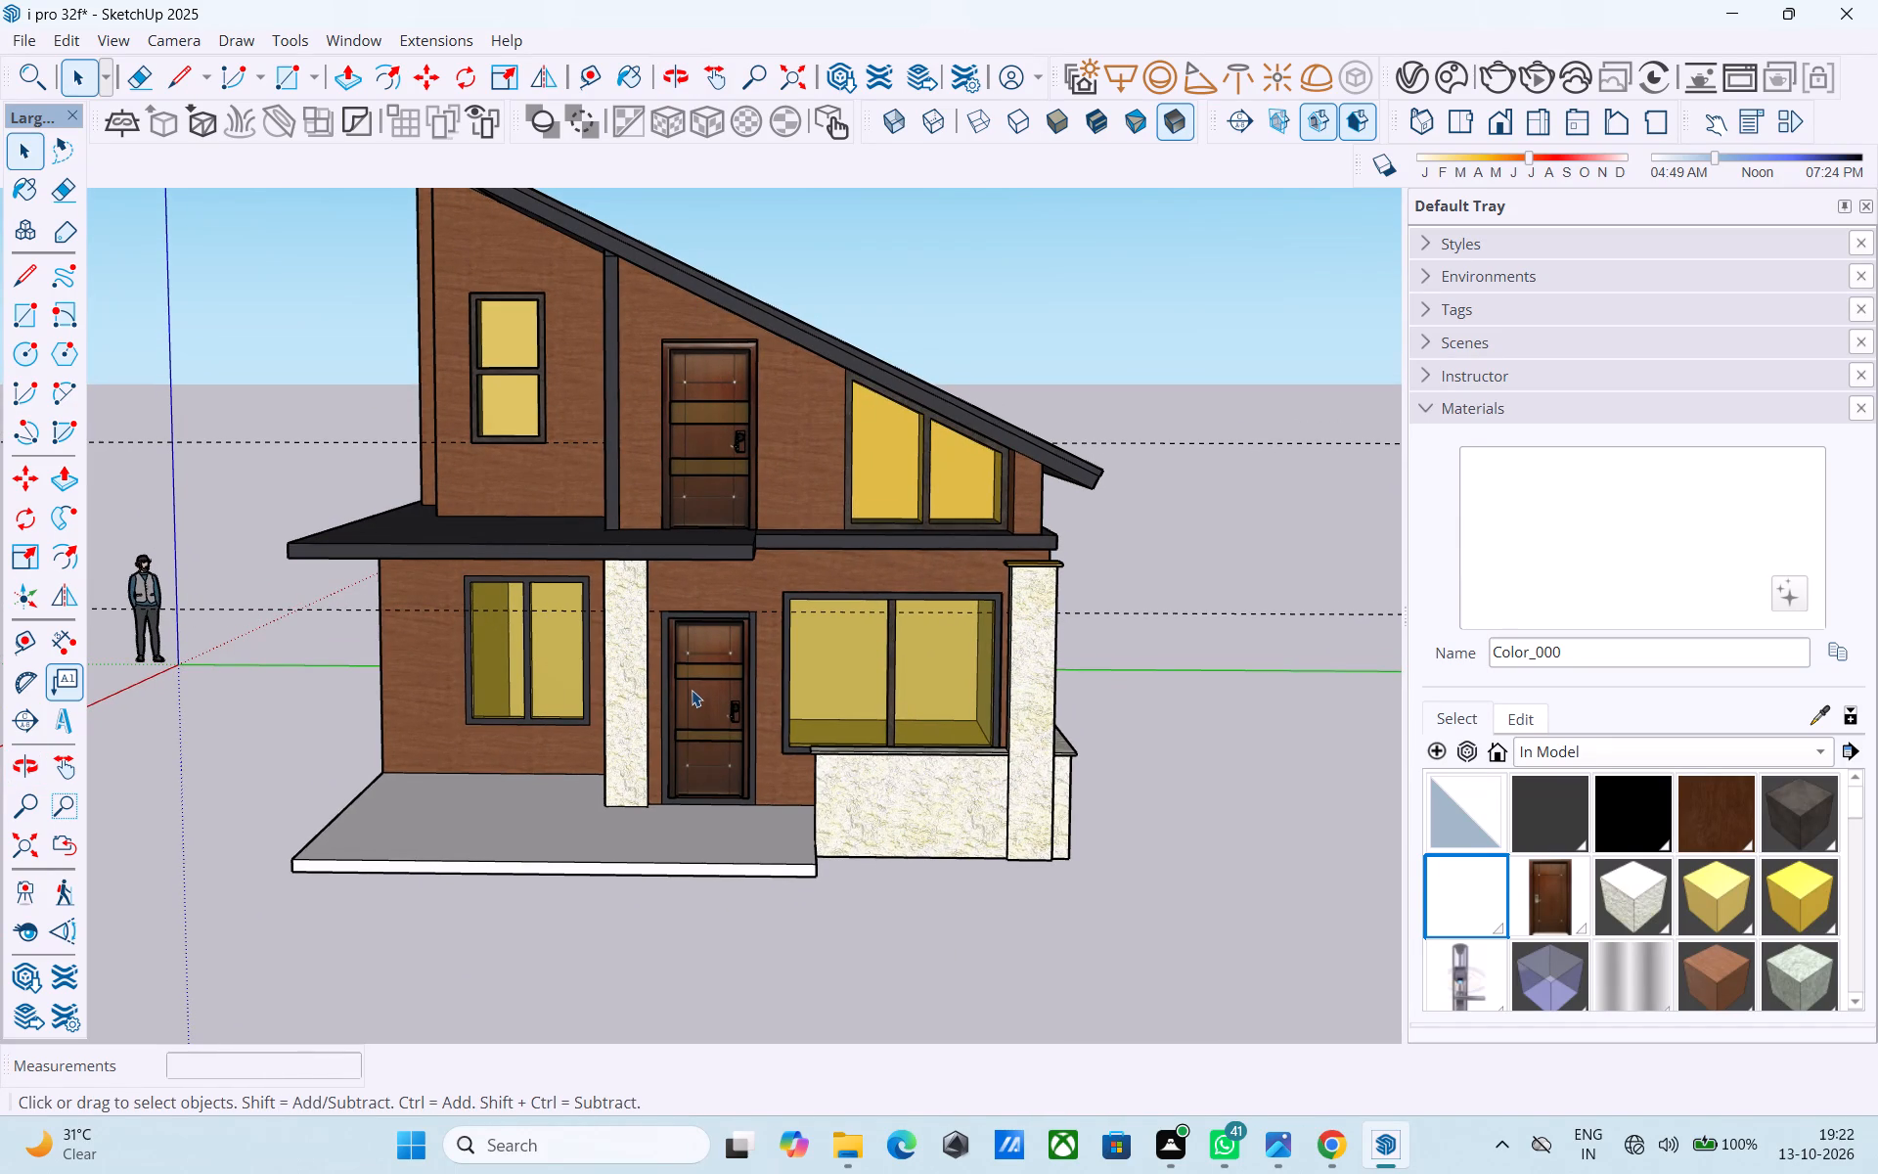
middle_click_drag(693, 690, 1006, 665)
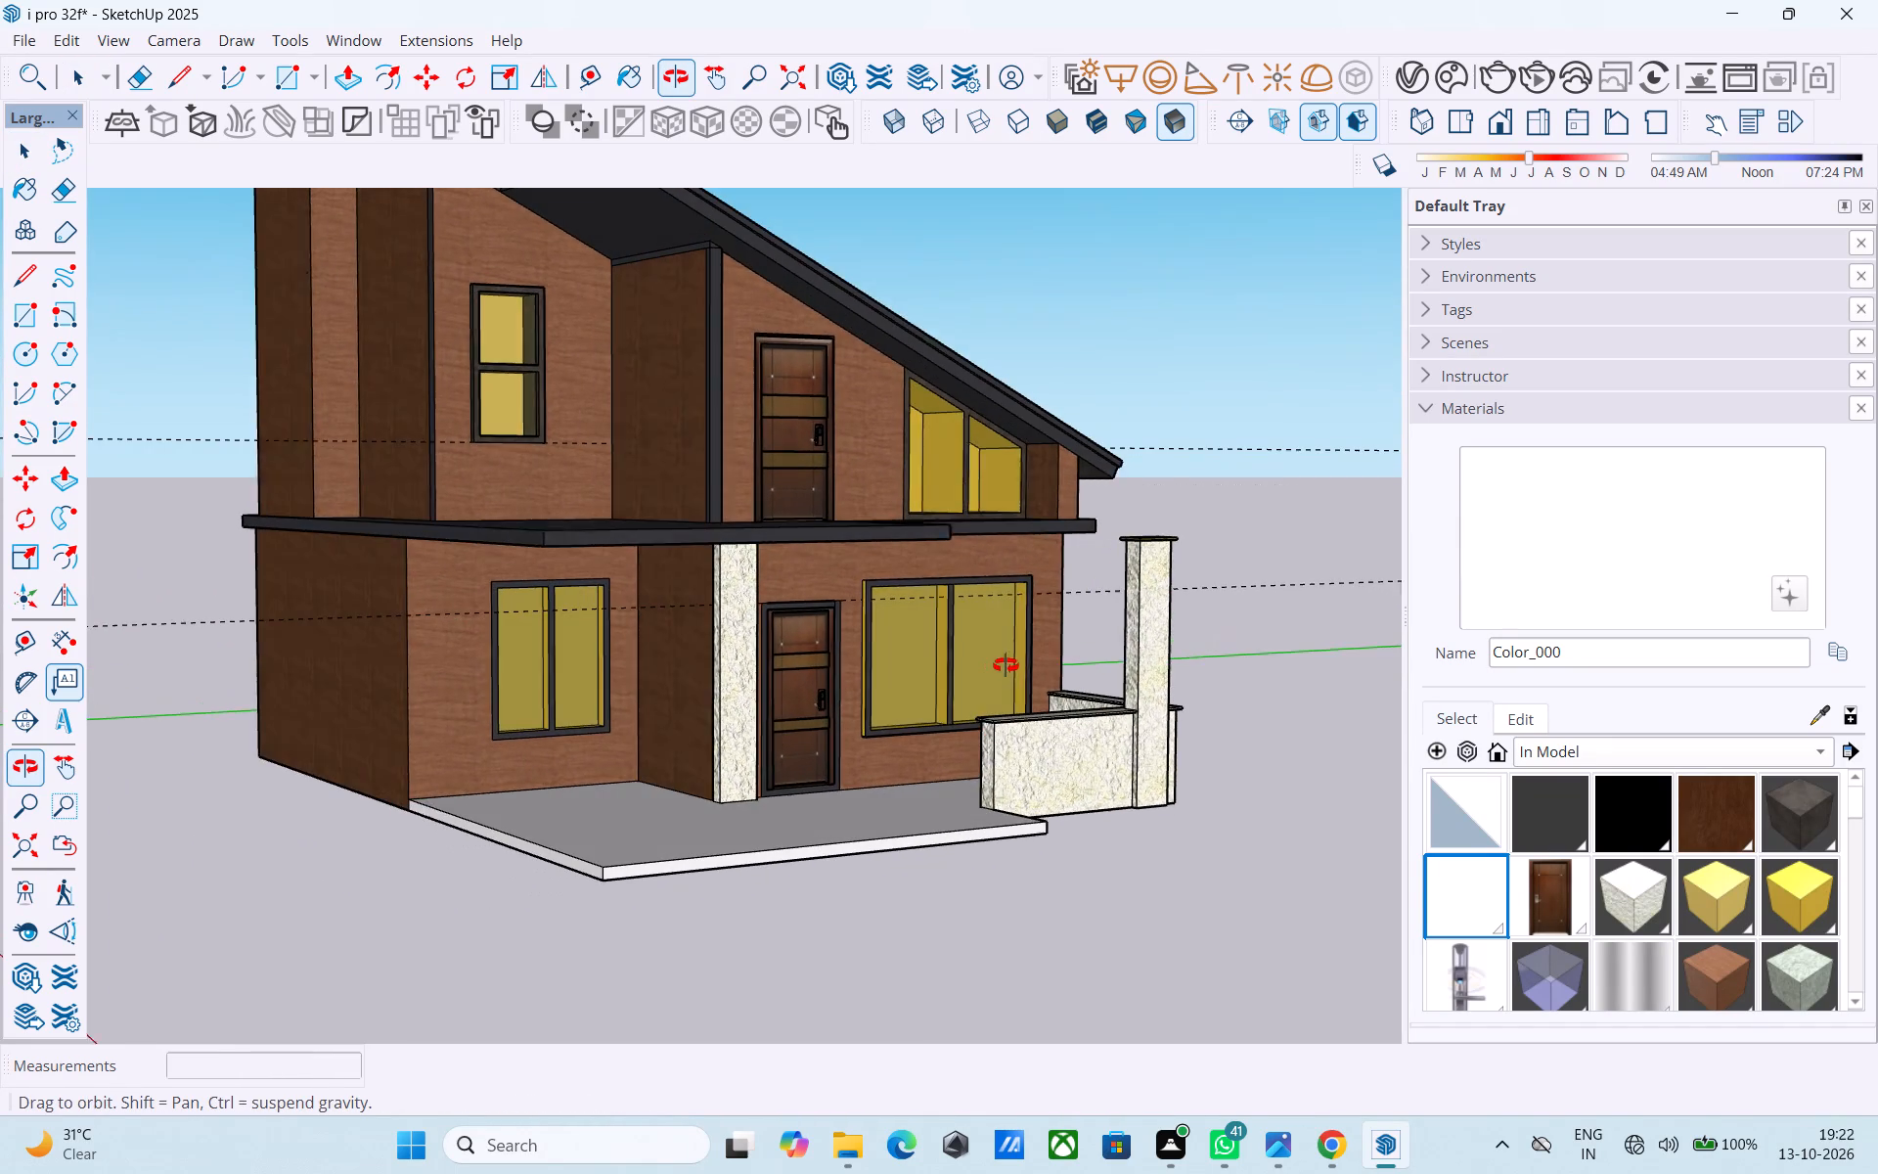
middle_click_drag(1006, 665, 1010, 642)
scroll(796, 642, "up", 3)
scroll(783, 704, "down", 1)
middle_click_drag(783, 706, 689, 716)
scroll(689, 716, "down", 3)
middle_click_drag(688, 720, 584, 918)
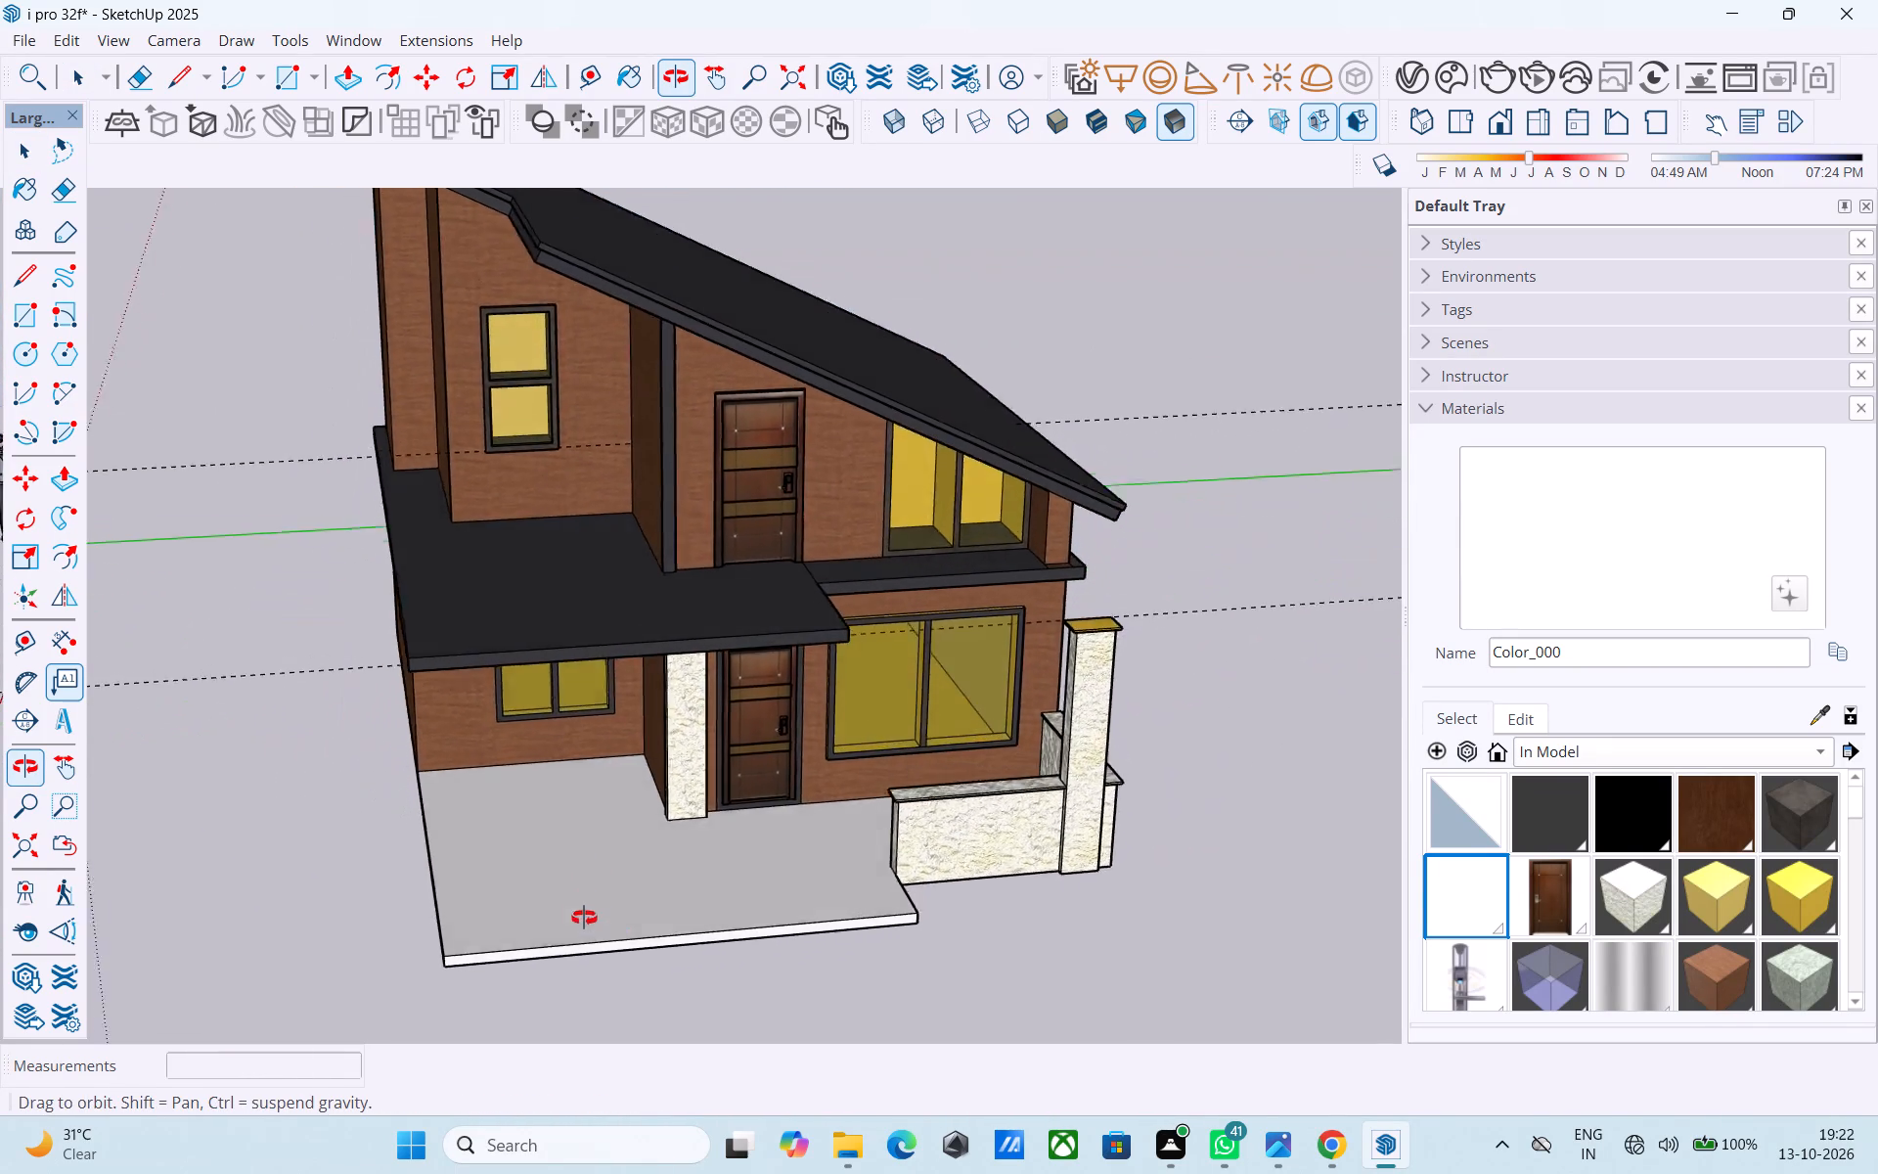
Inspect the porch slab, canopy and stone walls from above and from the side of the house.
middle_click_drag(584, 918, 773, 957)
scroll(776, 935, "down", 3)
middle_click_drag(782, 949, 790, 910)
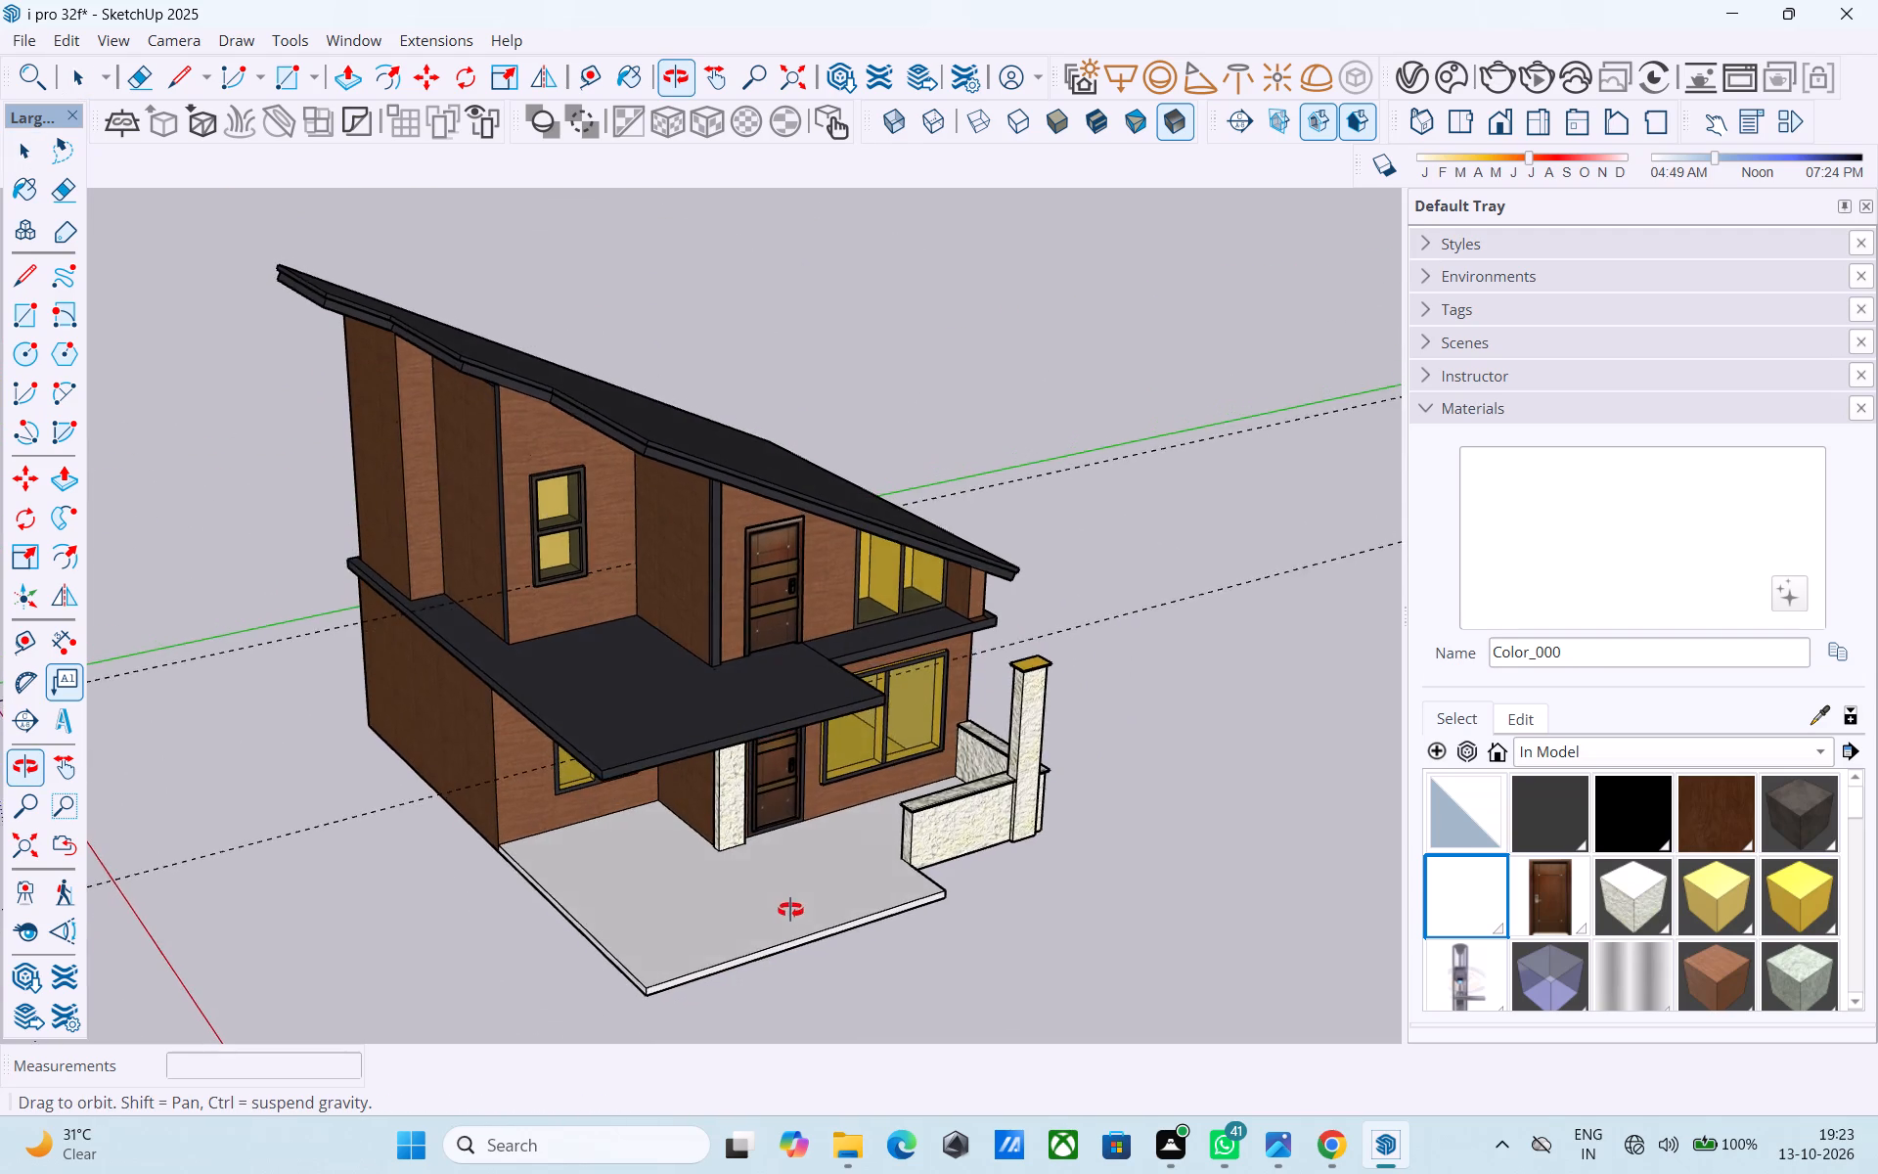
middle_click_drag(790, 910, 774, 836)
scroll(774, 836, "up", 5)
middle_click_drag(744, 854, 723, 820)
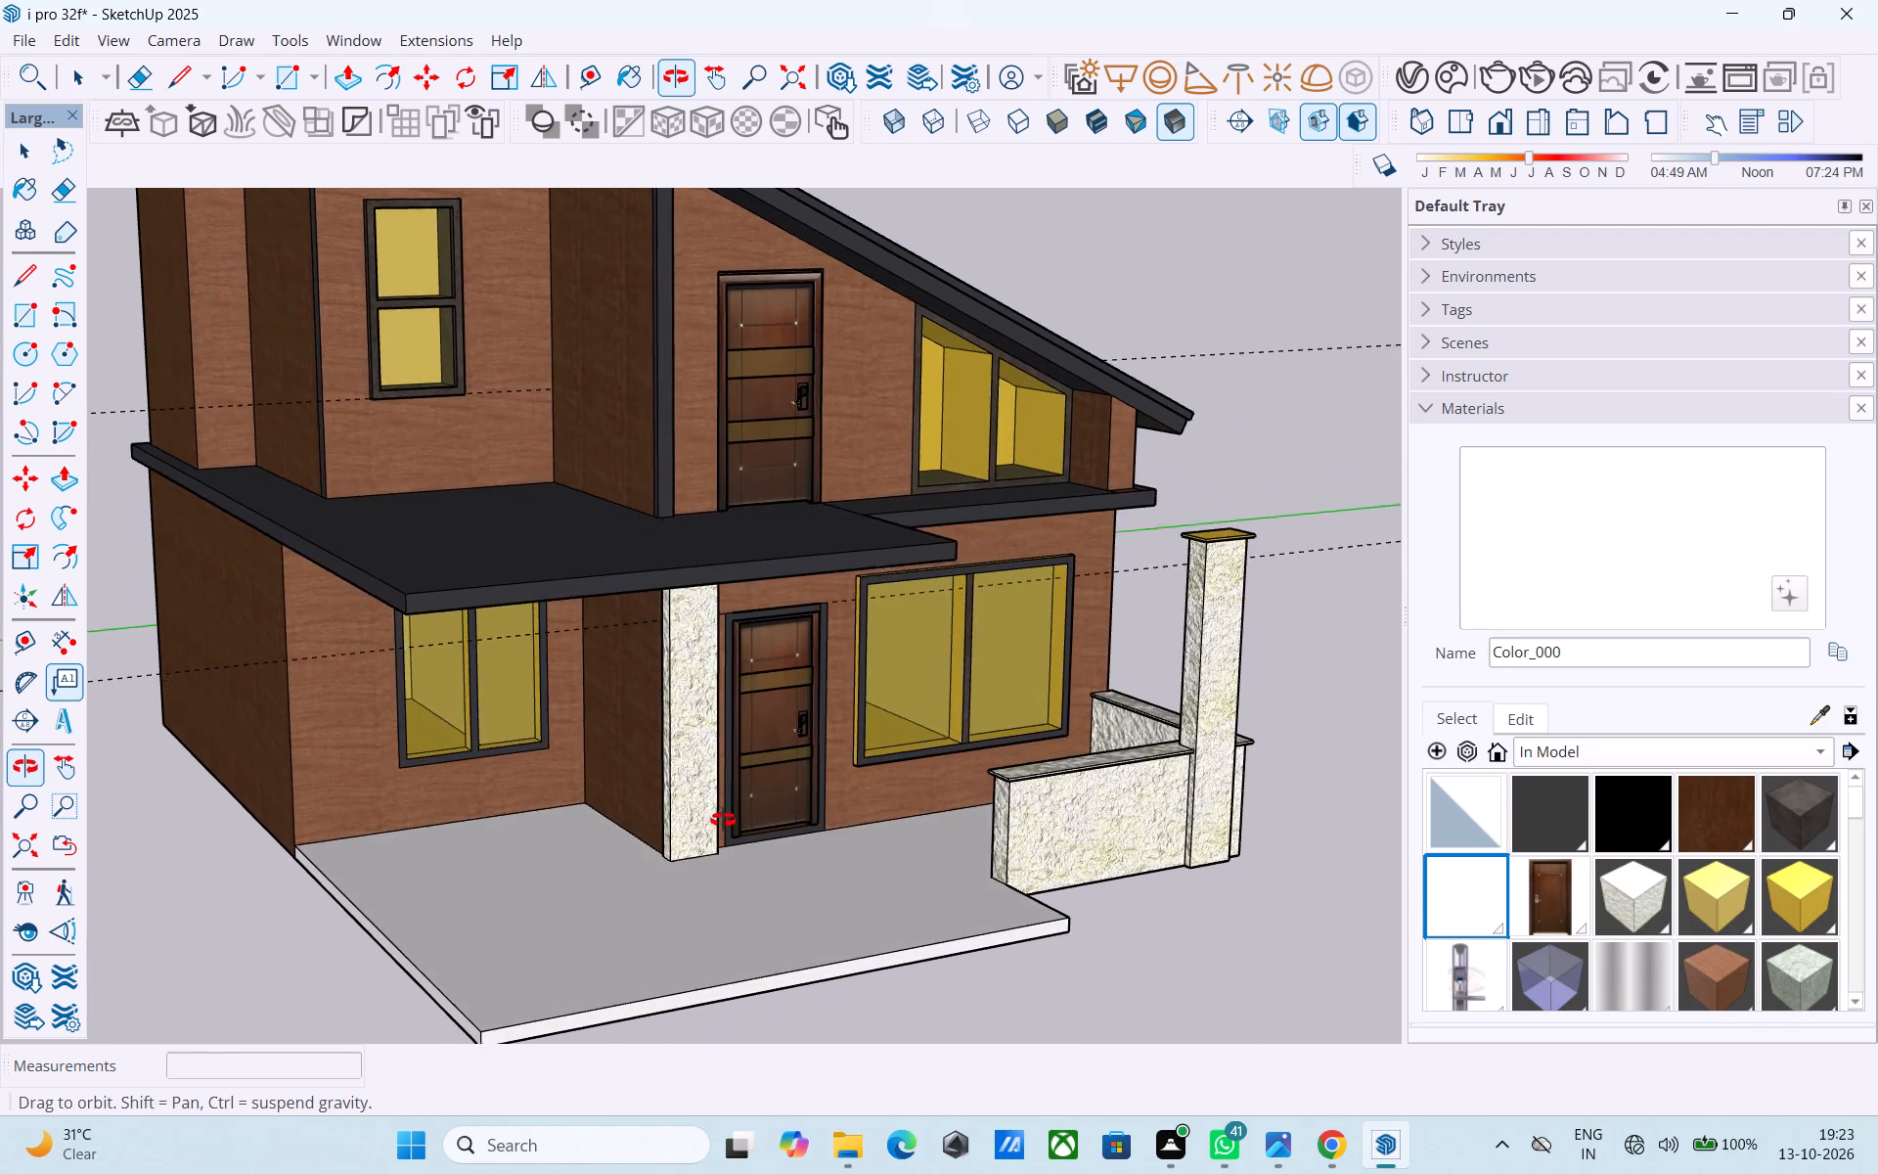
middle_click_drag(723, 820, 730, 790)
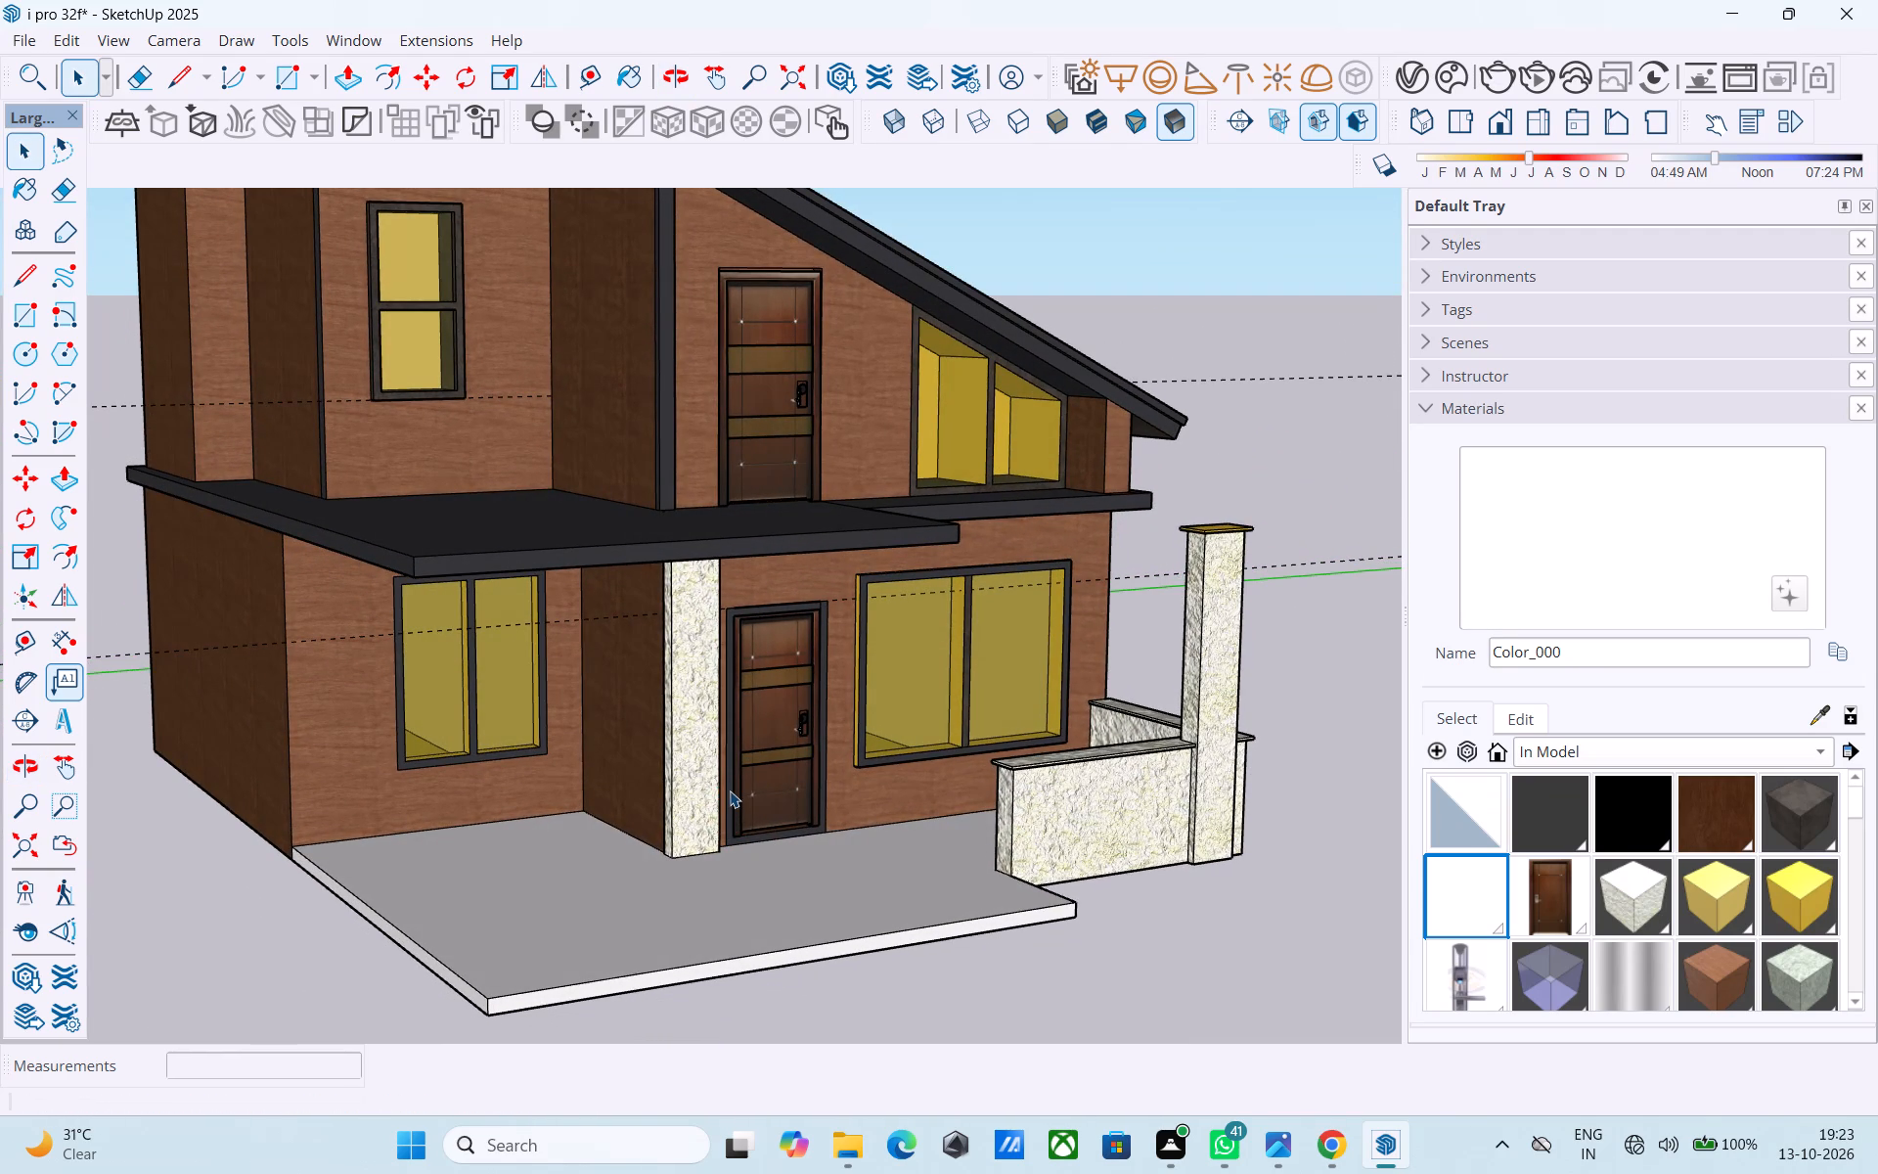
middle_click_drag(662, 852, 593, 829)
scroll(583, 797, "down", 8)
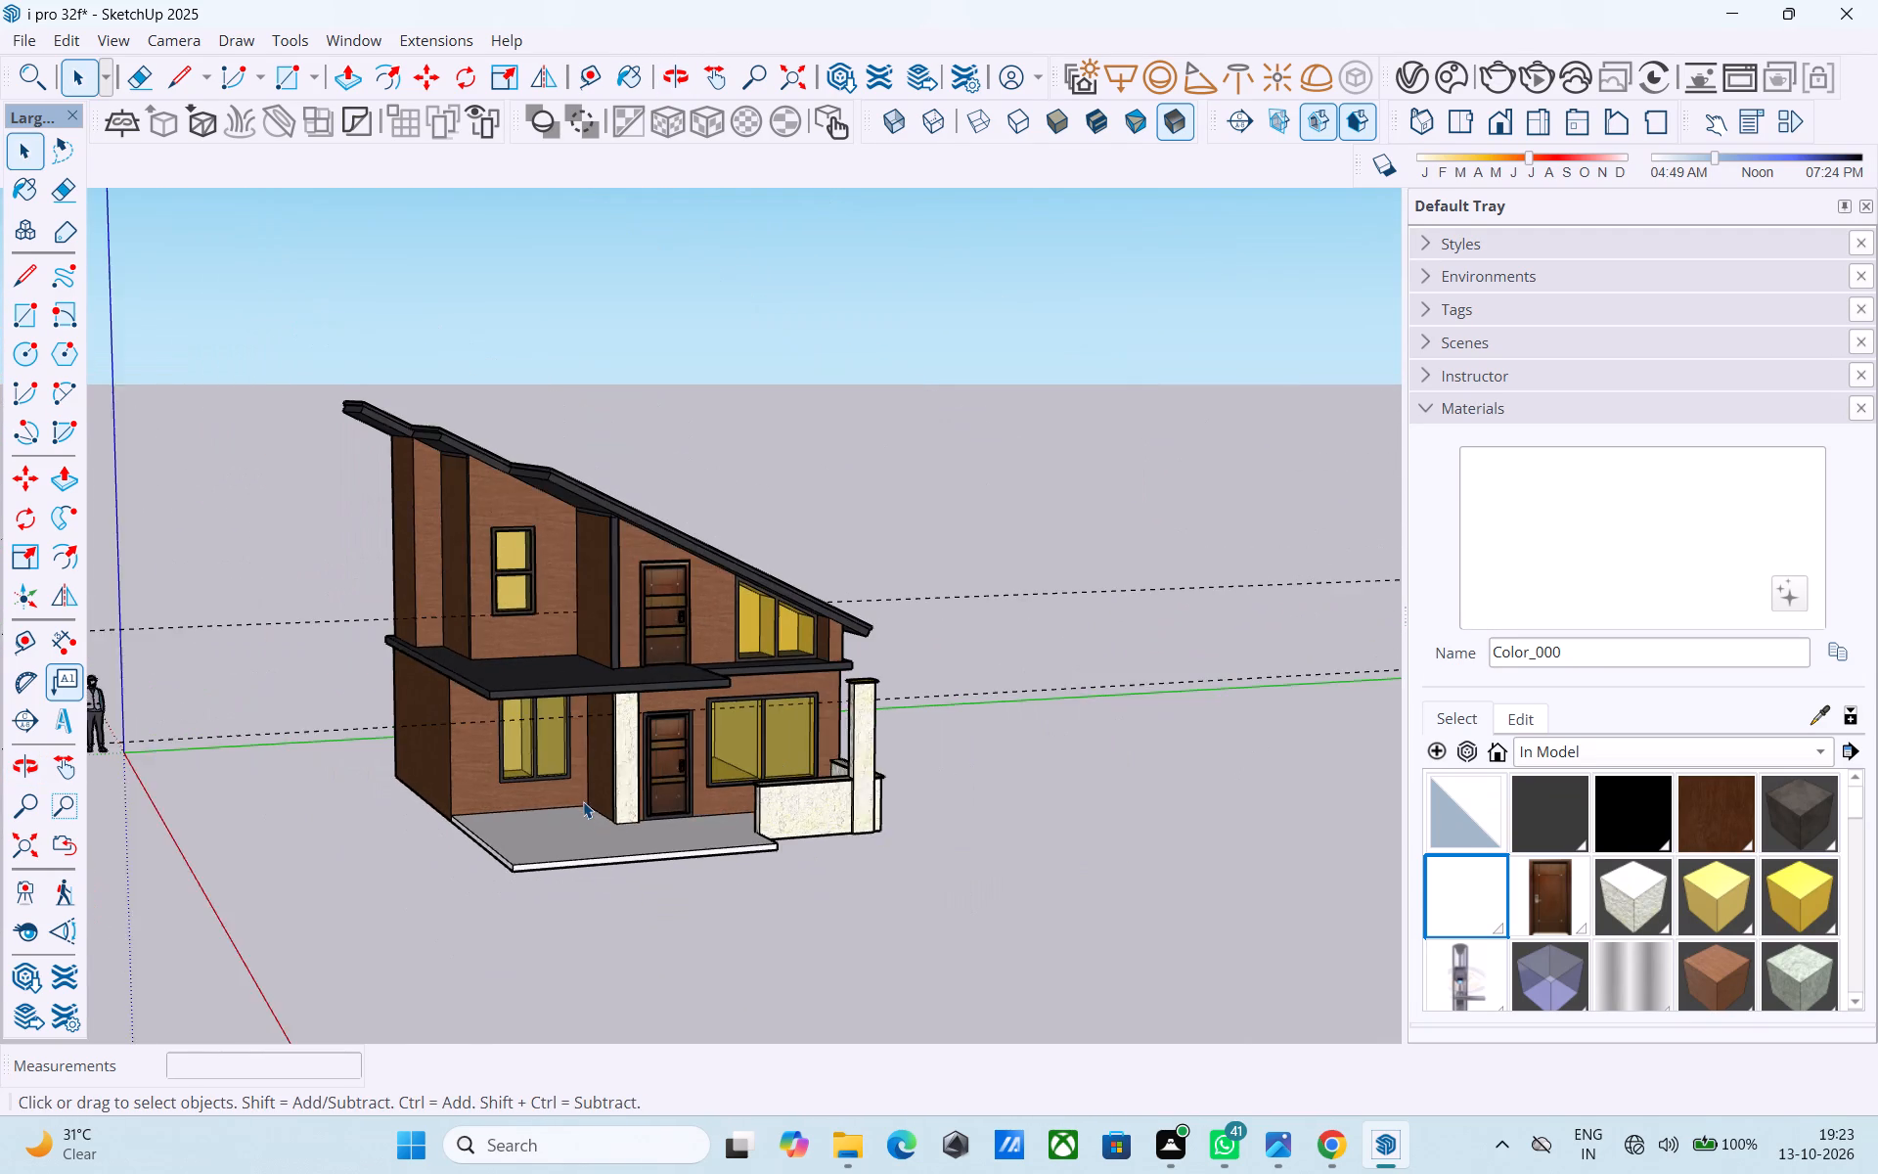
scroll(583, 801, "down", 1)
middle_click_drag(534, 869, 561, 850)
scroll(560, 845, "down", 4)
middle_click_drag(560, 845, 454, 990)
middle_click_drag(543, 915, 901, 920)
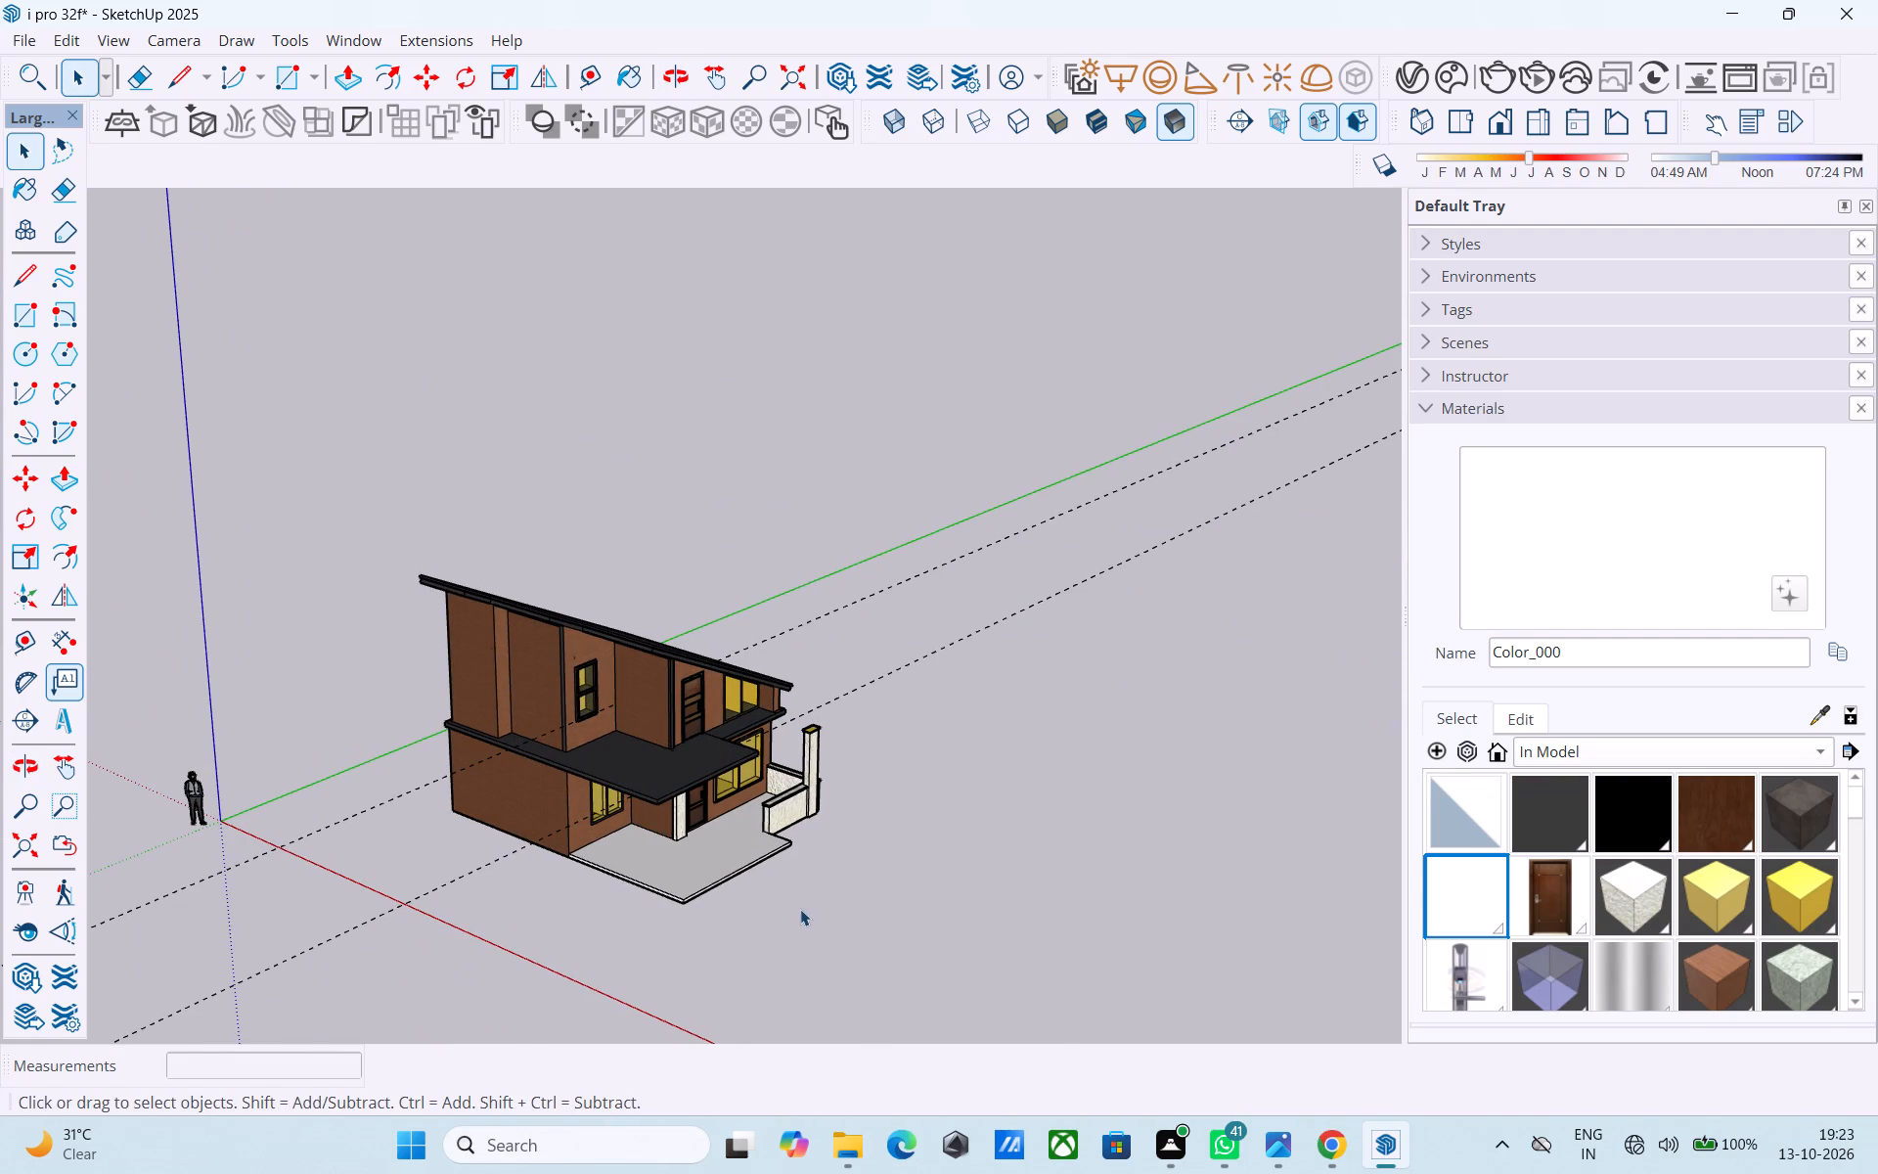
middle_click_drag(650, 899, 936, 891)
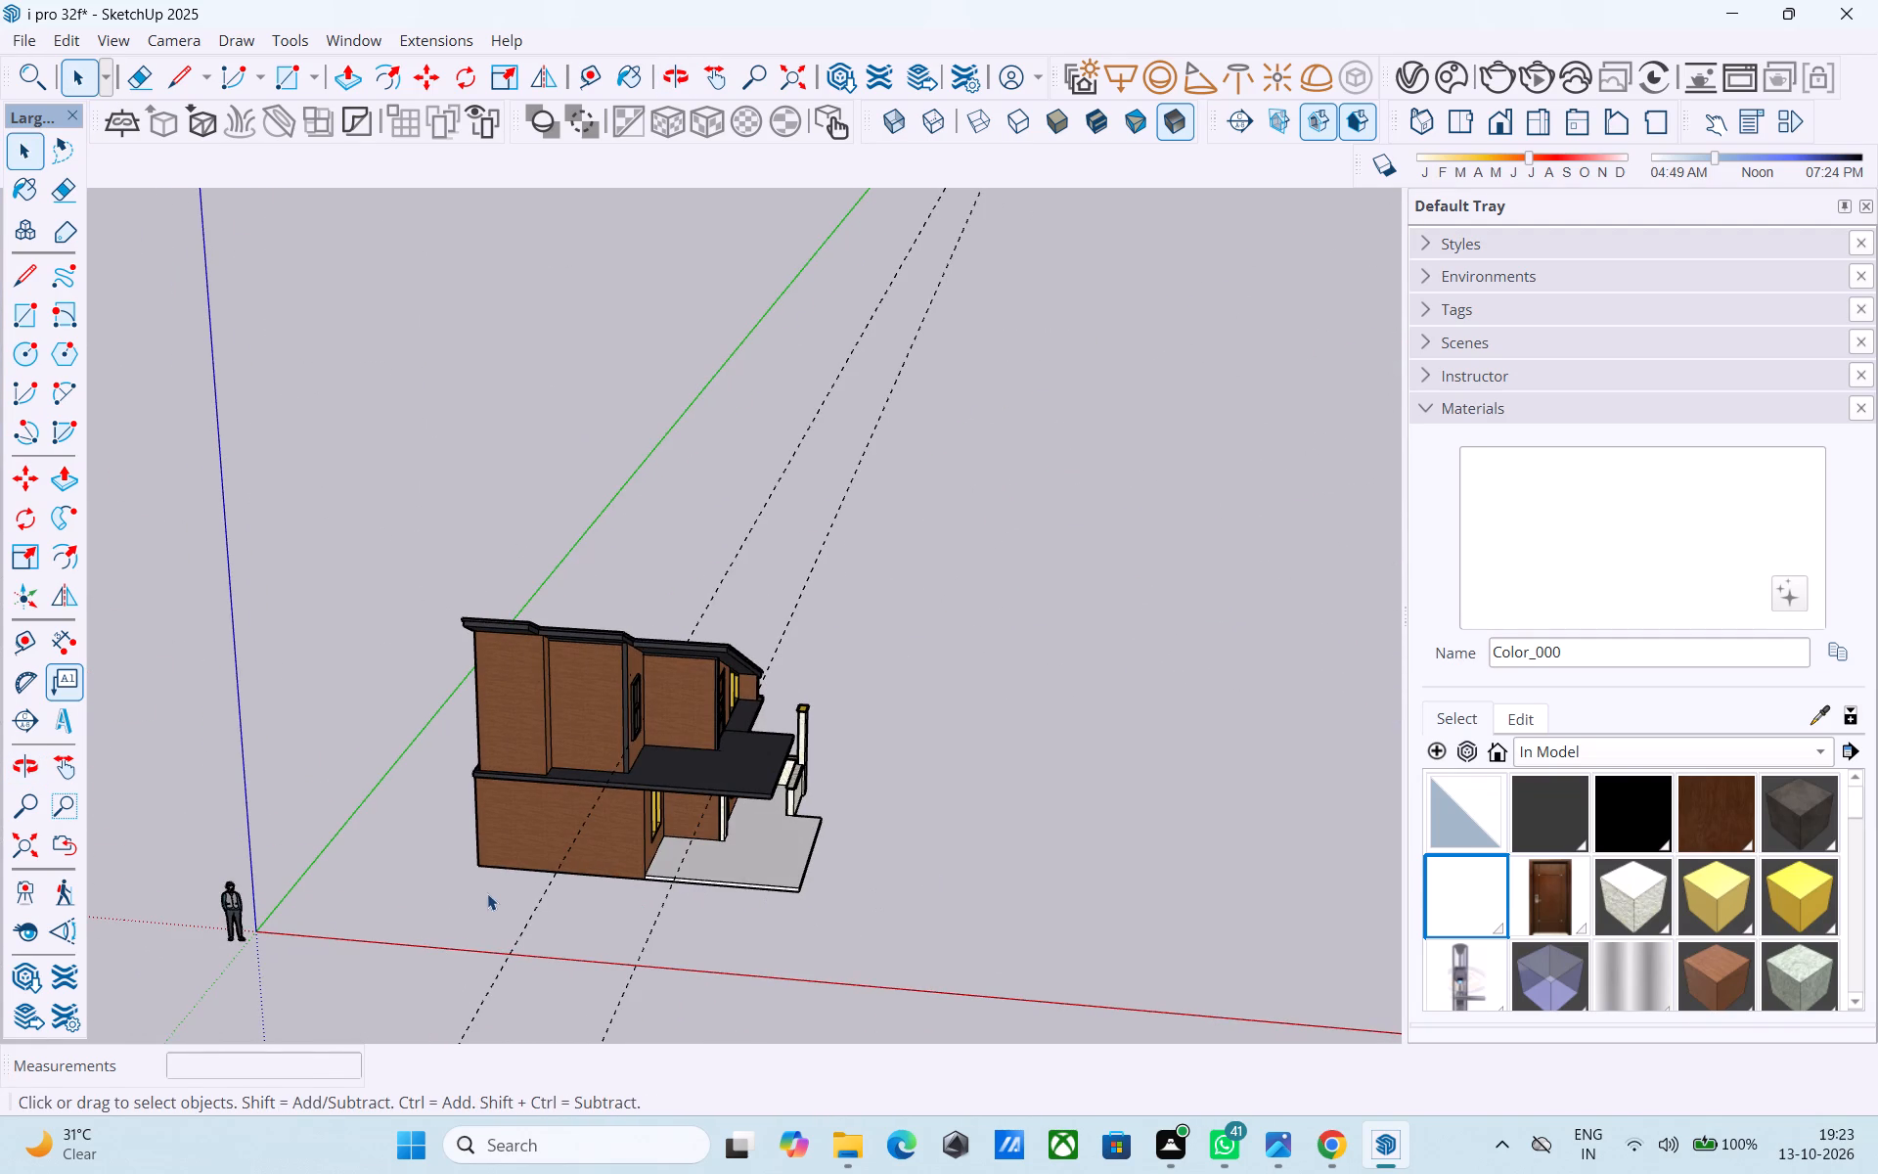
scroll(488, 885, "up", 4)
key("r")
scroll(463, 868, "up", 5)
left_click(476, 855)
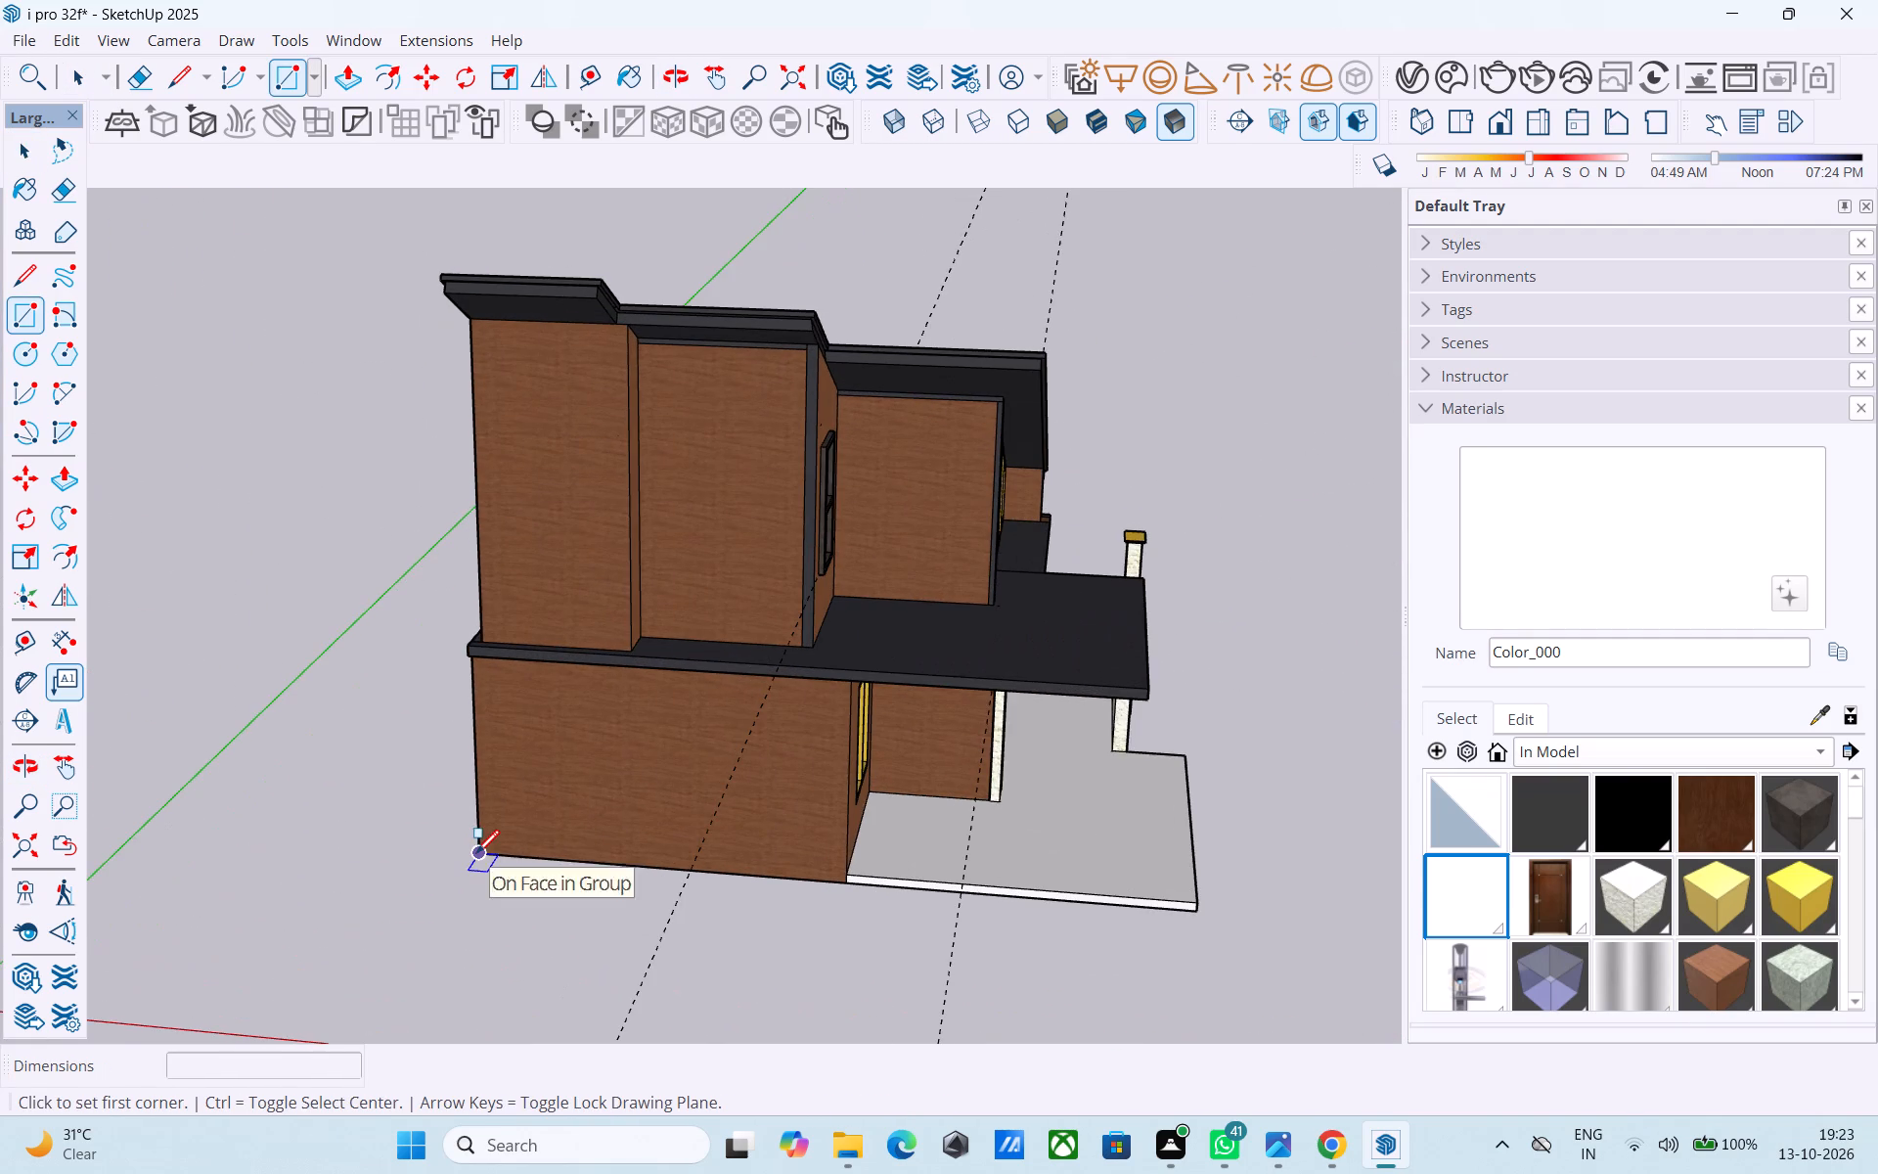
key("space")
Open the ground-floor group and push the porch slab's side face 6' outward beyond the brown side wall.
scroll(1061, 897, "up", 4)
double_click(1061, 895)
scroll(1061, 893, "up", 3)
left_click(1063, 893)
key("p")
left_click(1066, 893)
scroll(1063, 917, "down", 4)
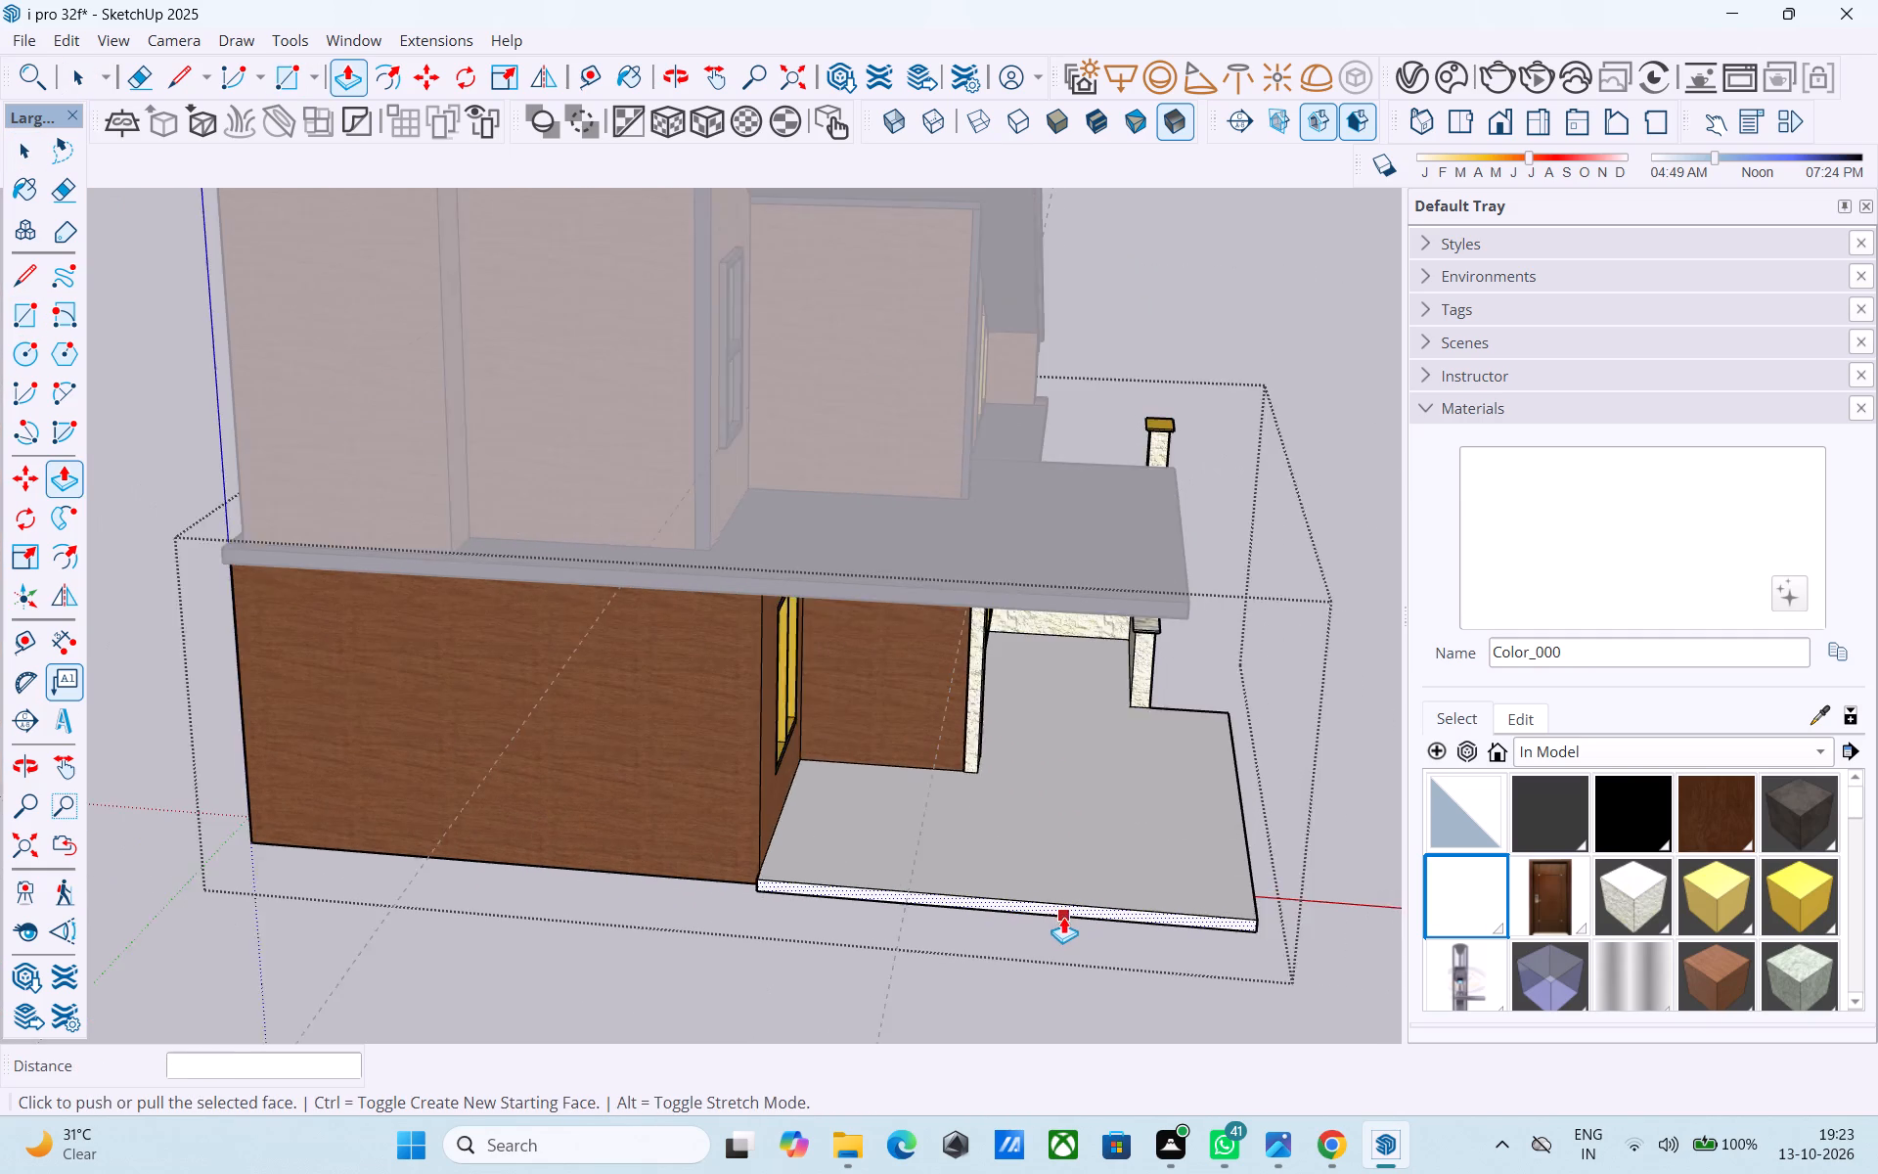
scroll(1063, 917, "down", 1)
left_click(1060, 903)
scroll(1046, 942, "down", 3)
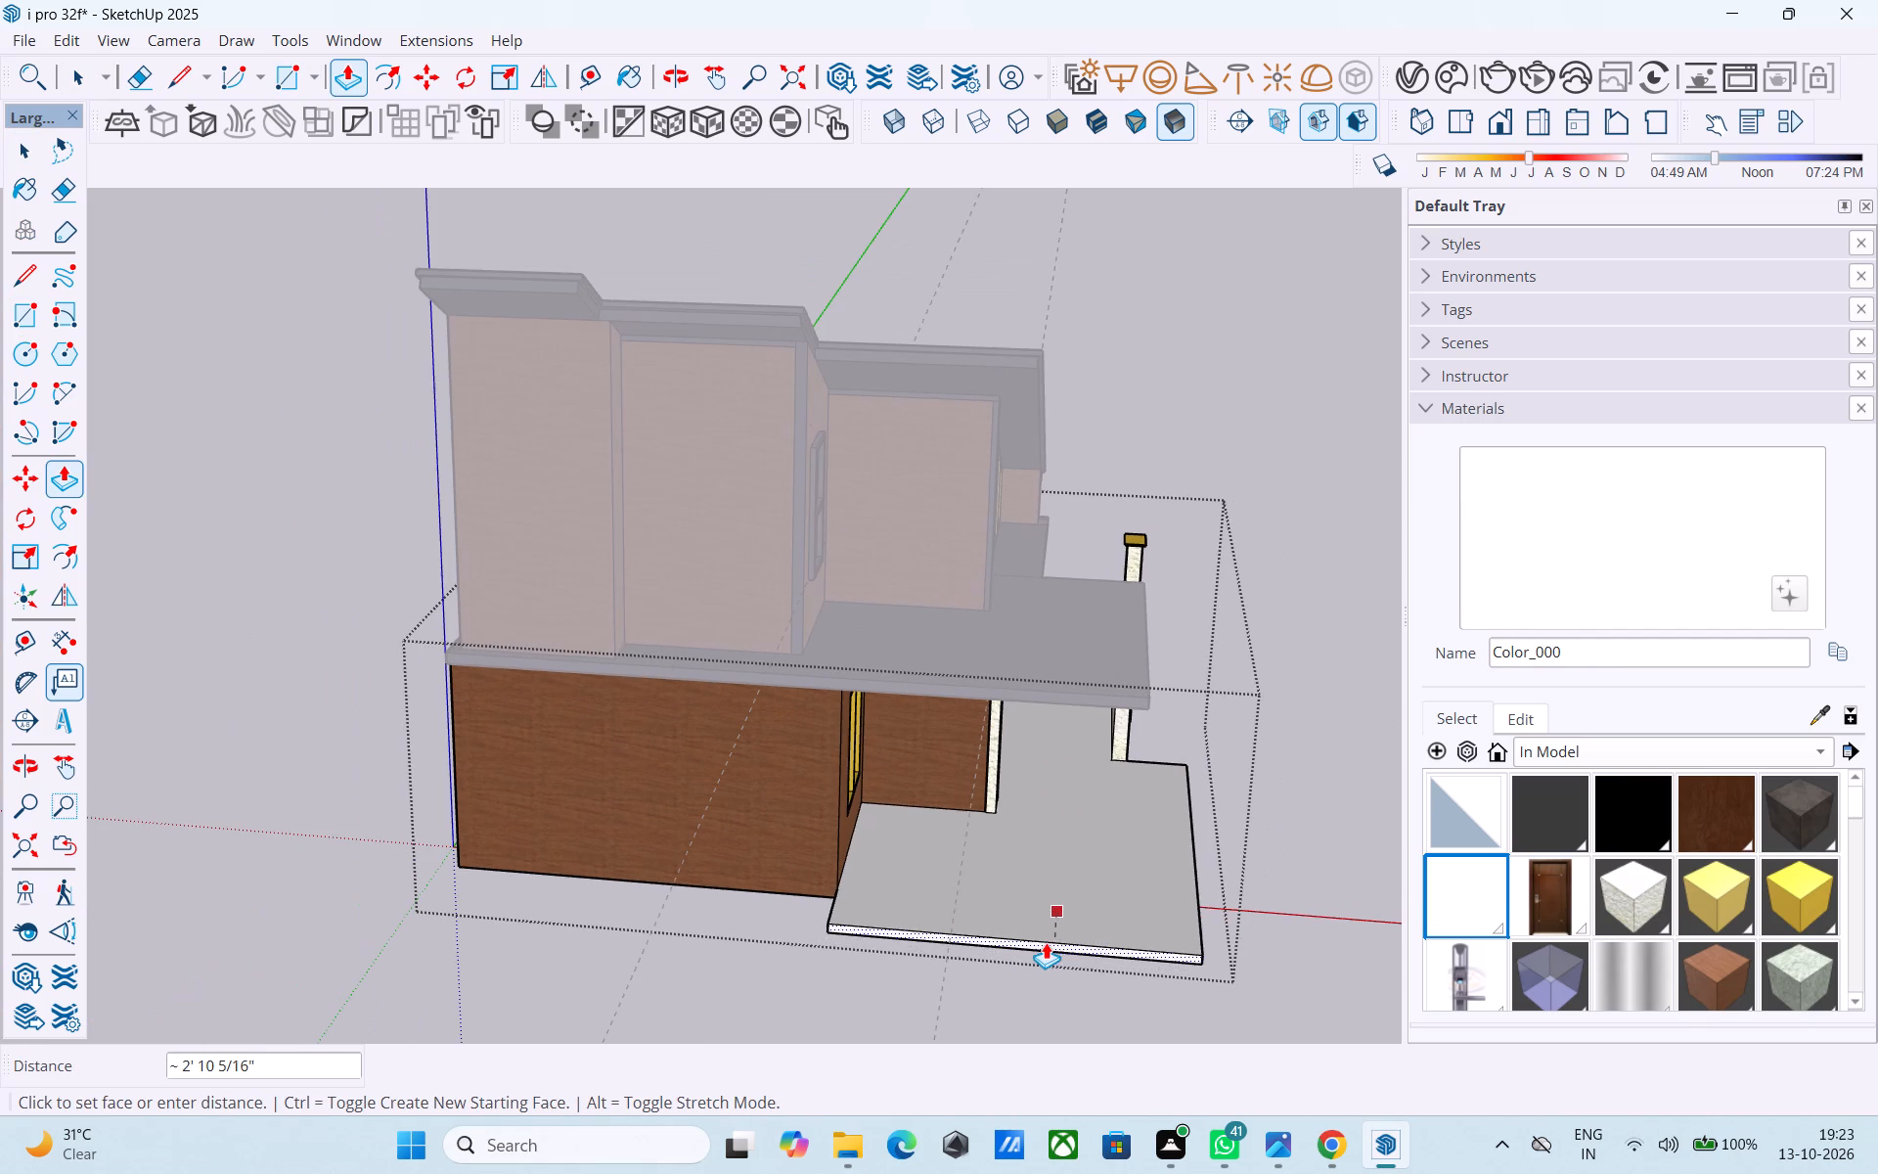
type("6'")
key("Return")
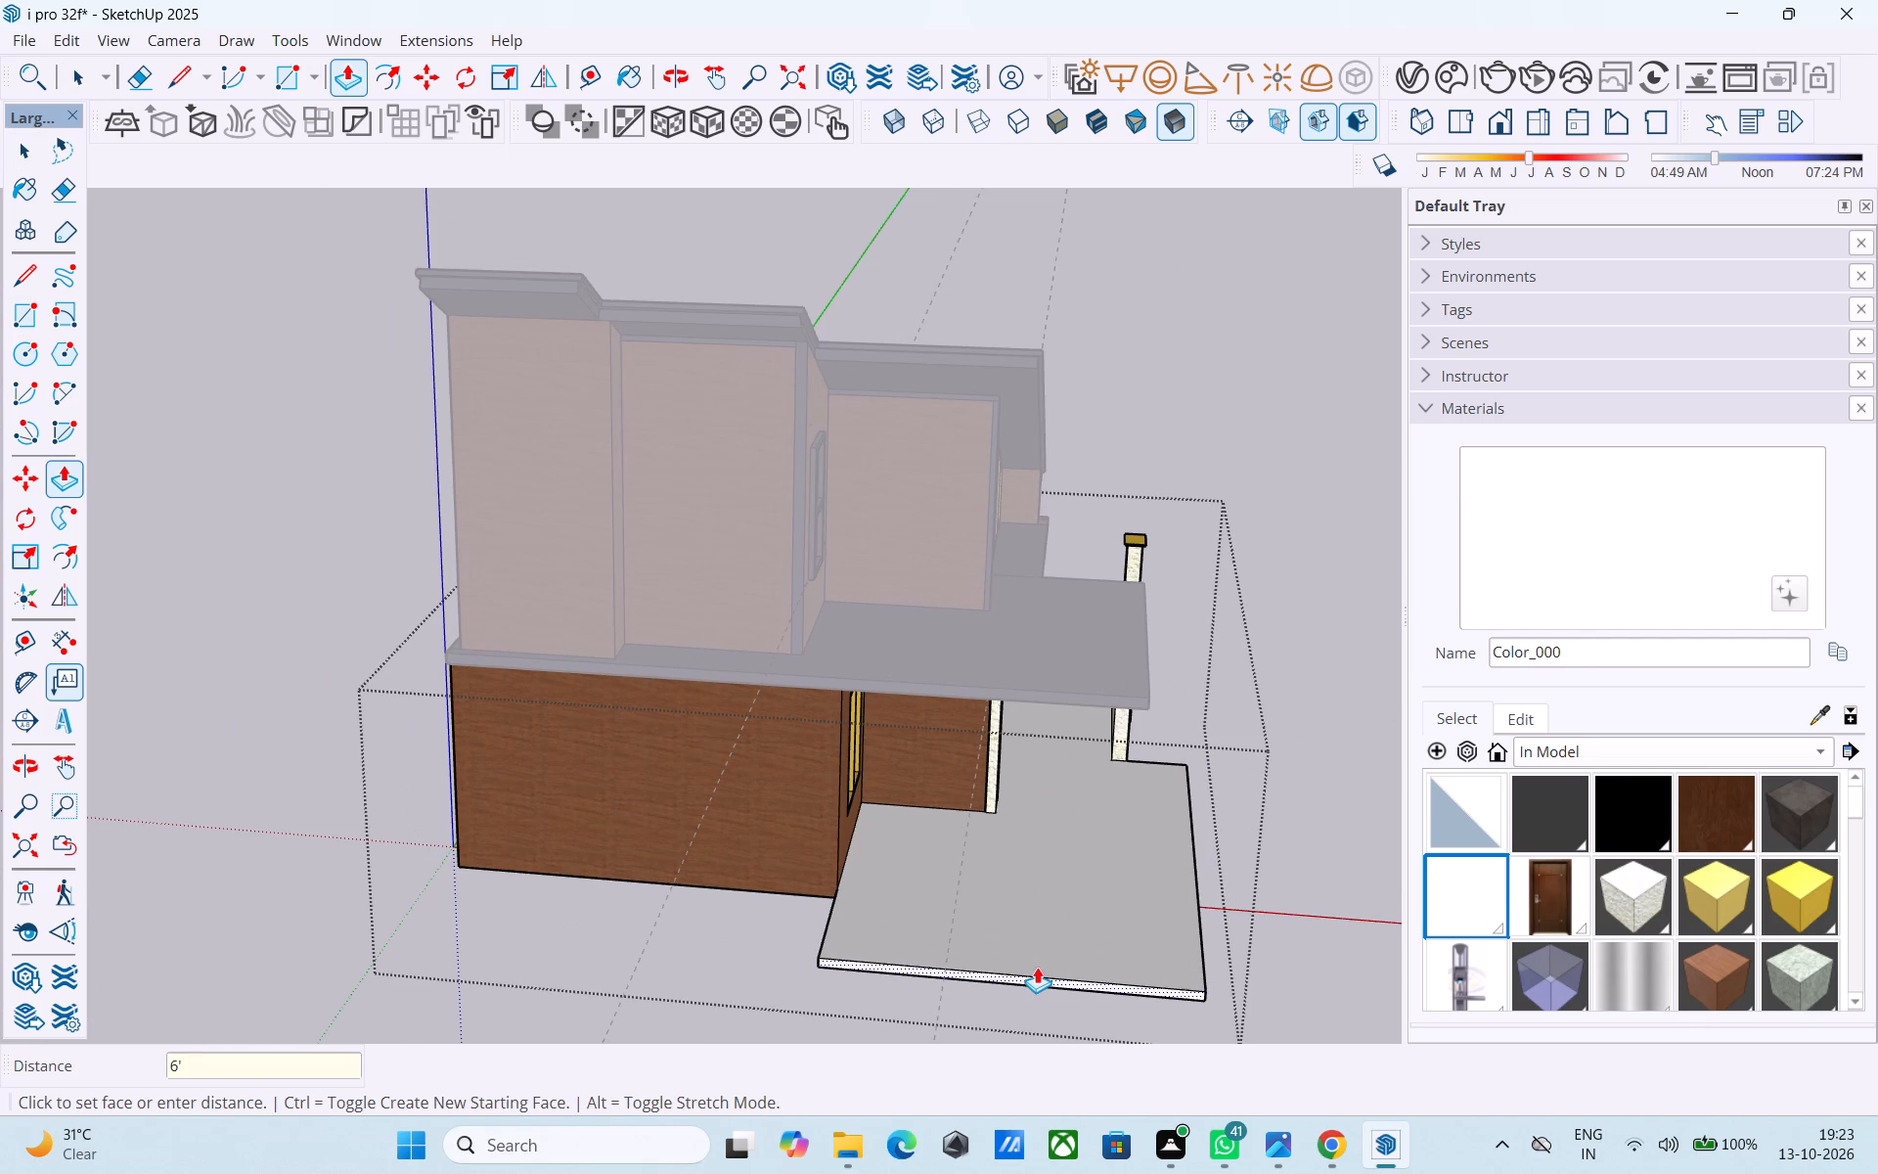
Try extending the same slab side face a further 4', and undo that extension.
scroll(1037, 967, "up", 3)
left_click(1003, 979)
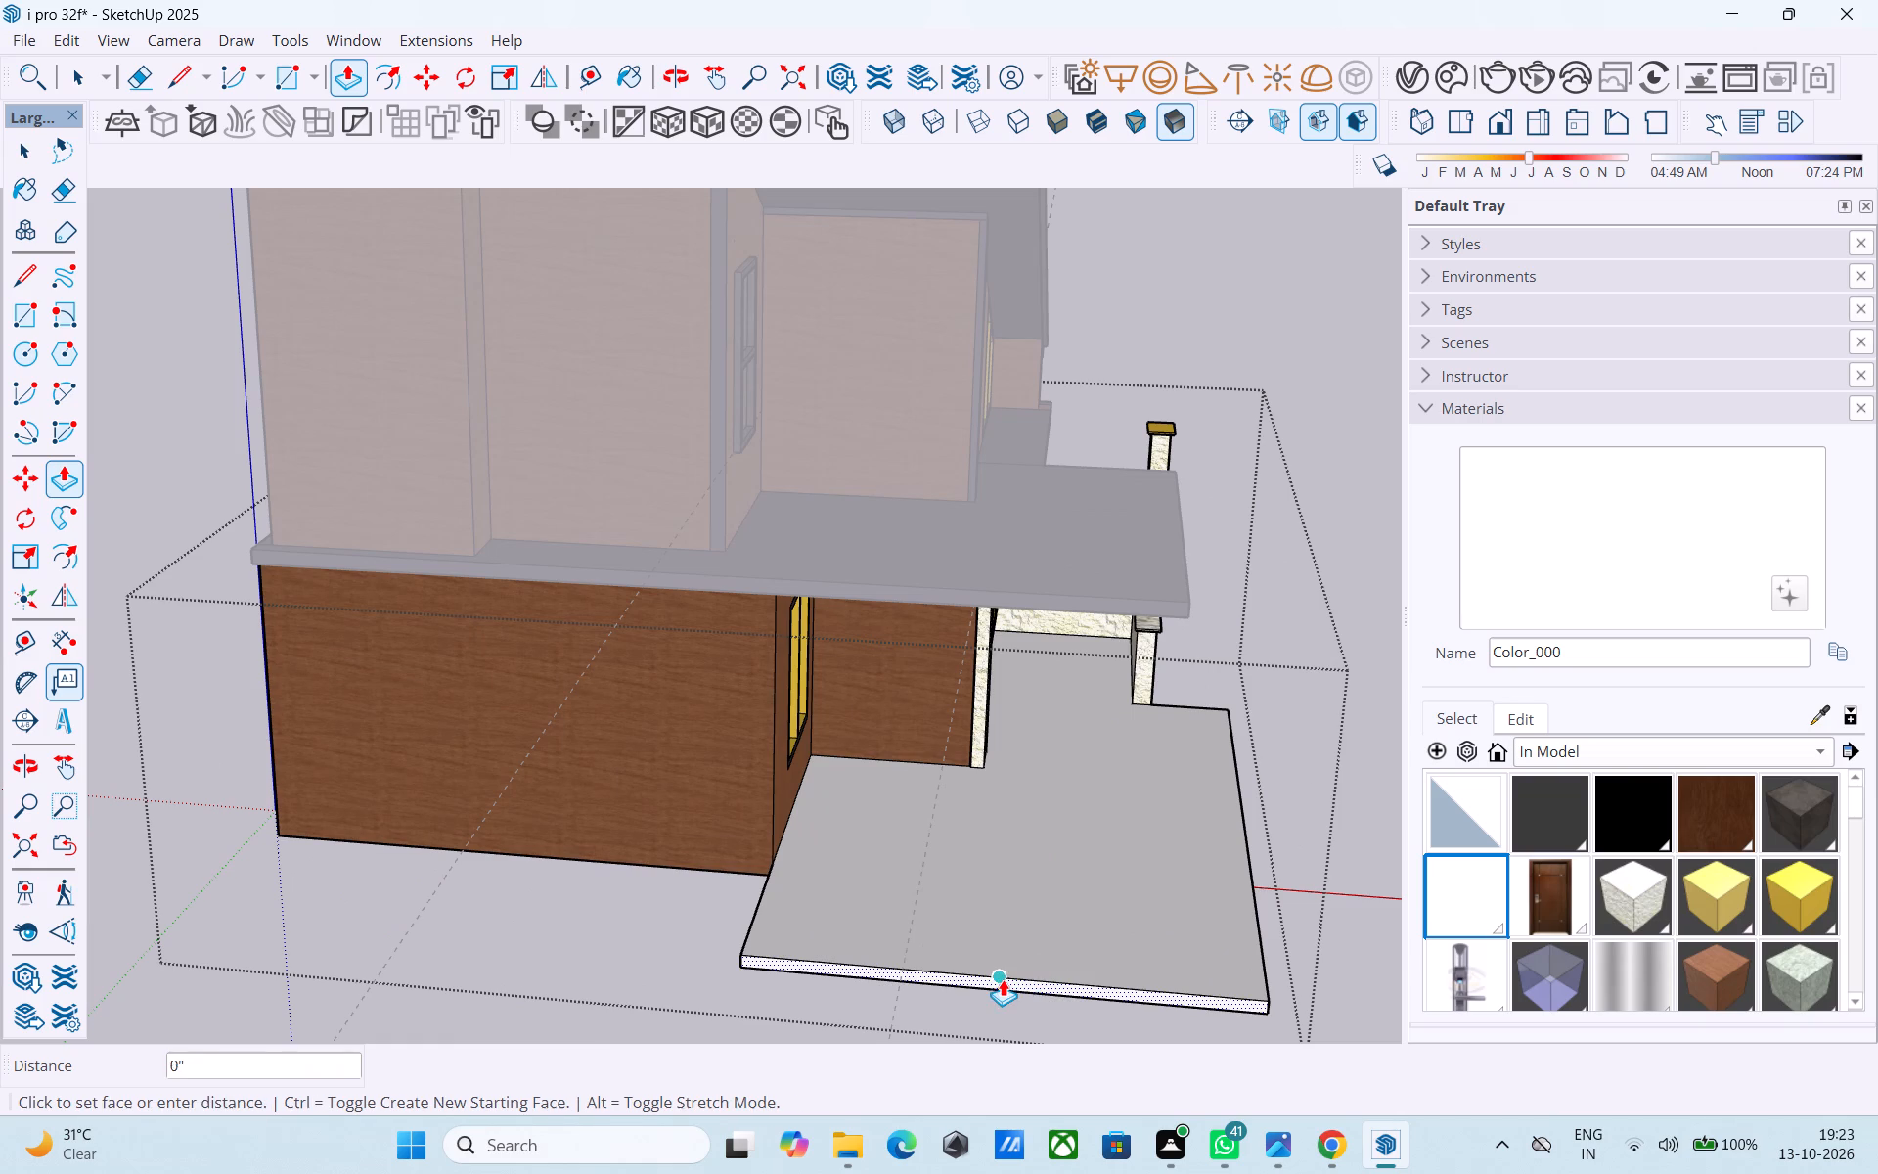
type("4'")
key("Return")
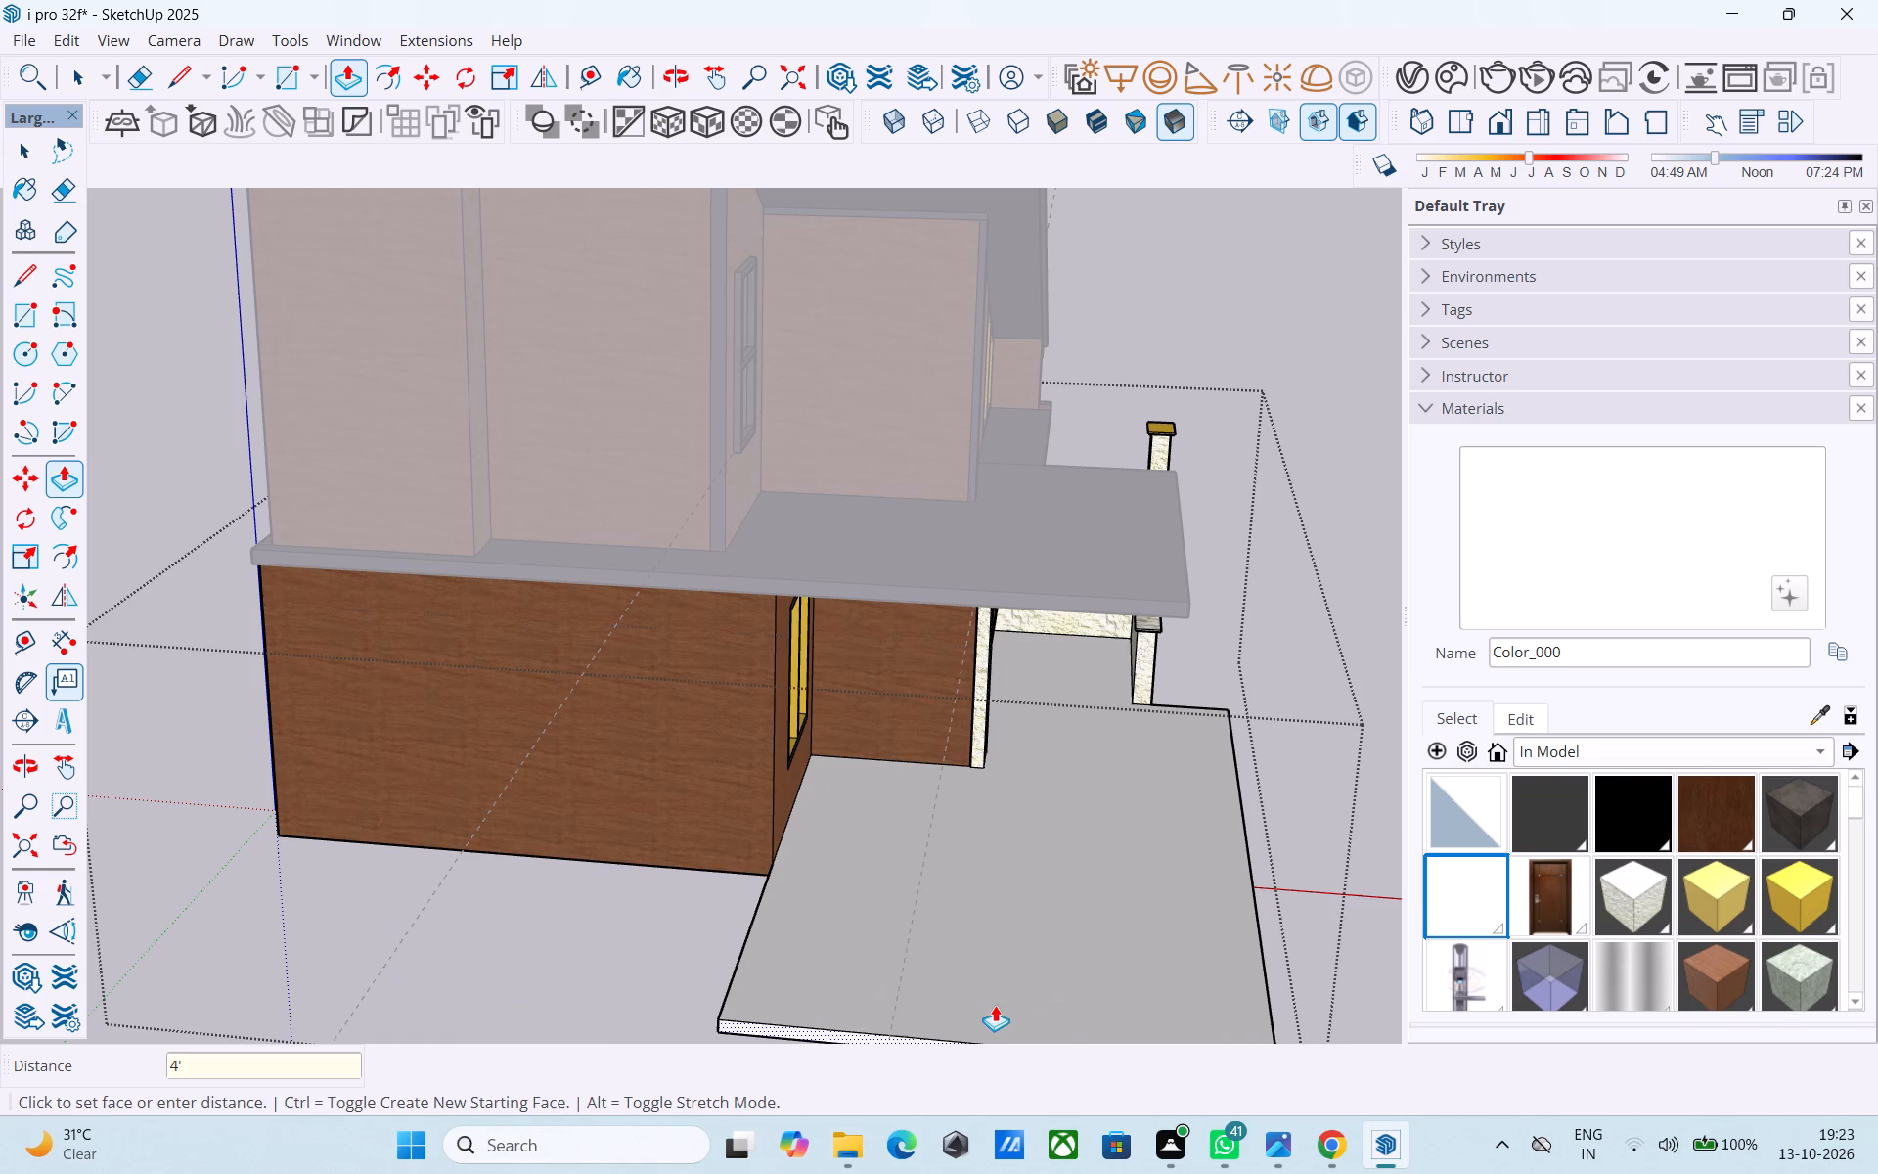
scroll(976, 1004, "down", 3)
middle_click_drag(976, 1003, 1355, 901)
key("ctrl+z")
Extend the slab's projecting strip 17' 6" along the side wall to the house's rear corner.
middle_click_drag(1085, 893, 1229, 899)
key("space")
scroll(1021, 852, "up", 4)
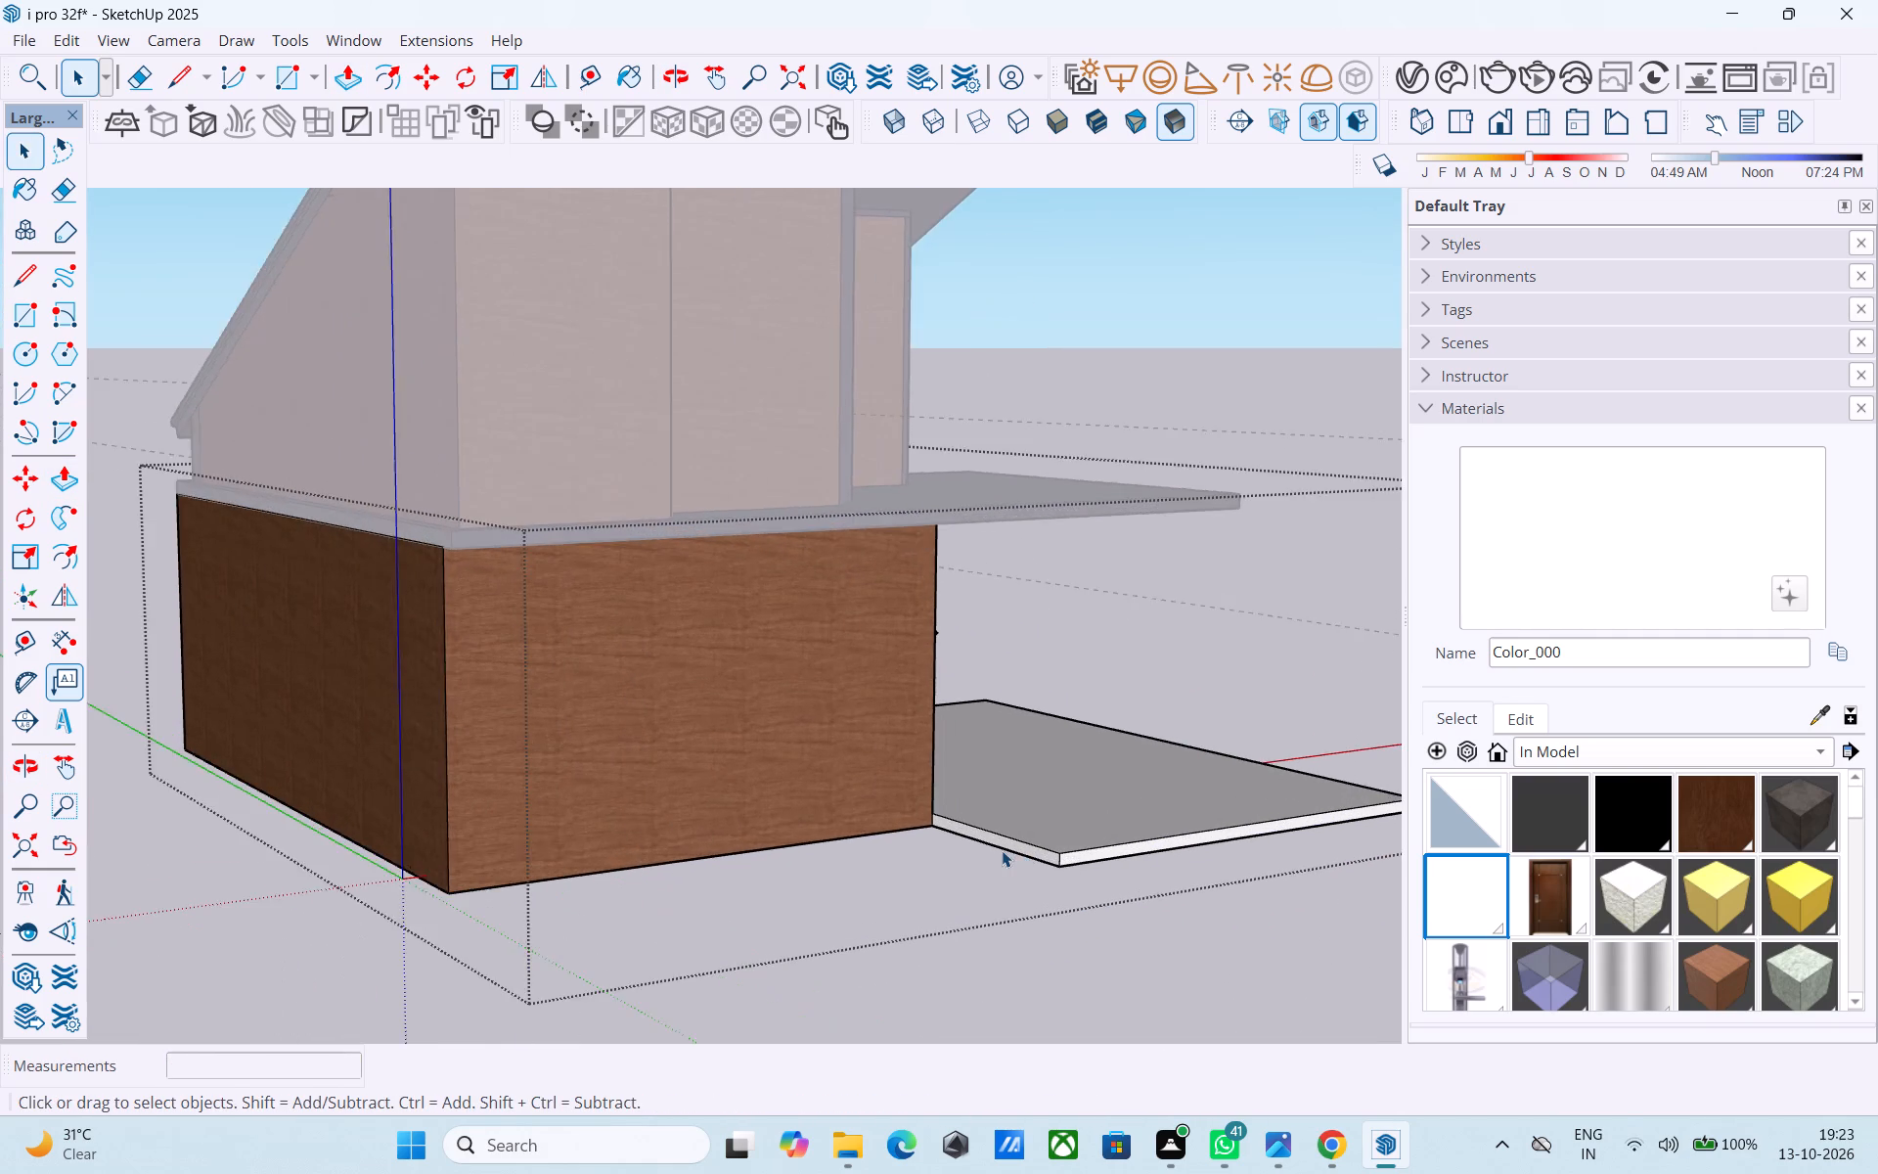
scroll(1002, 850, "up", 1)
left_click(1006, 844)
left_click(1009, 832)
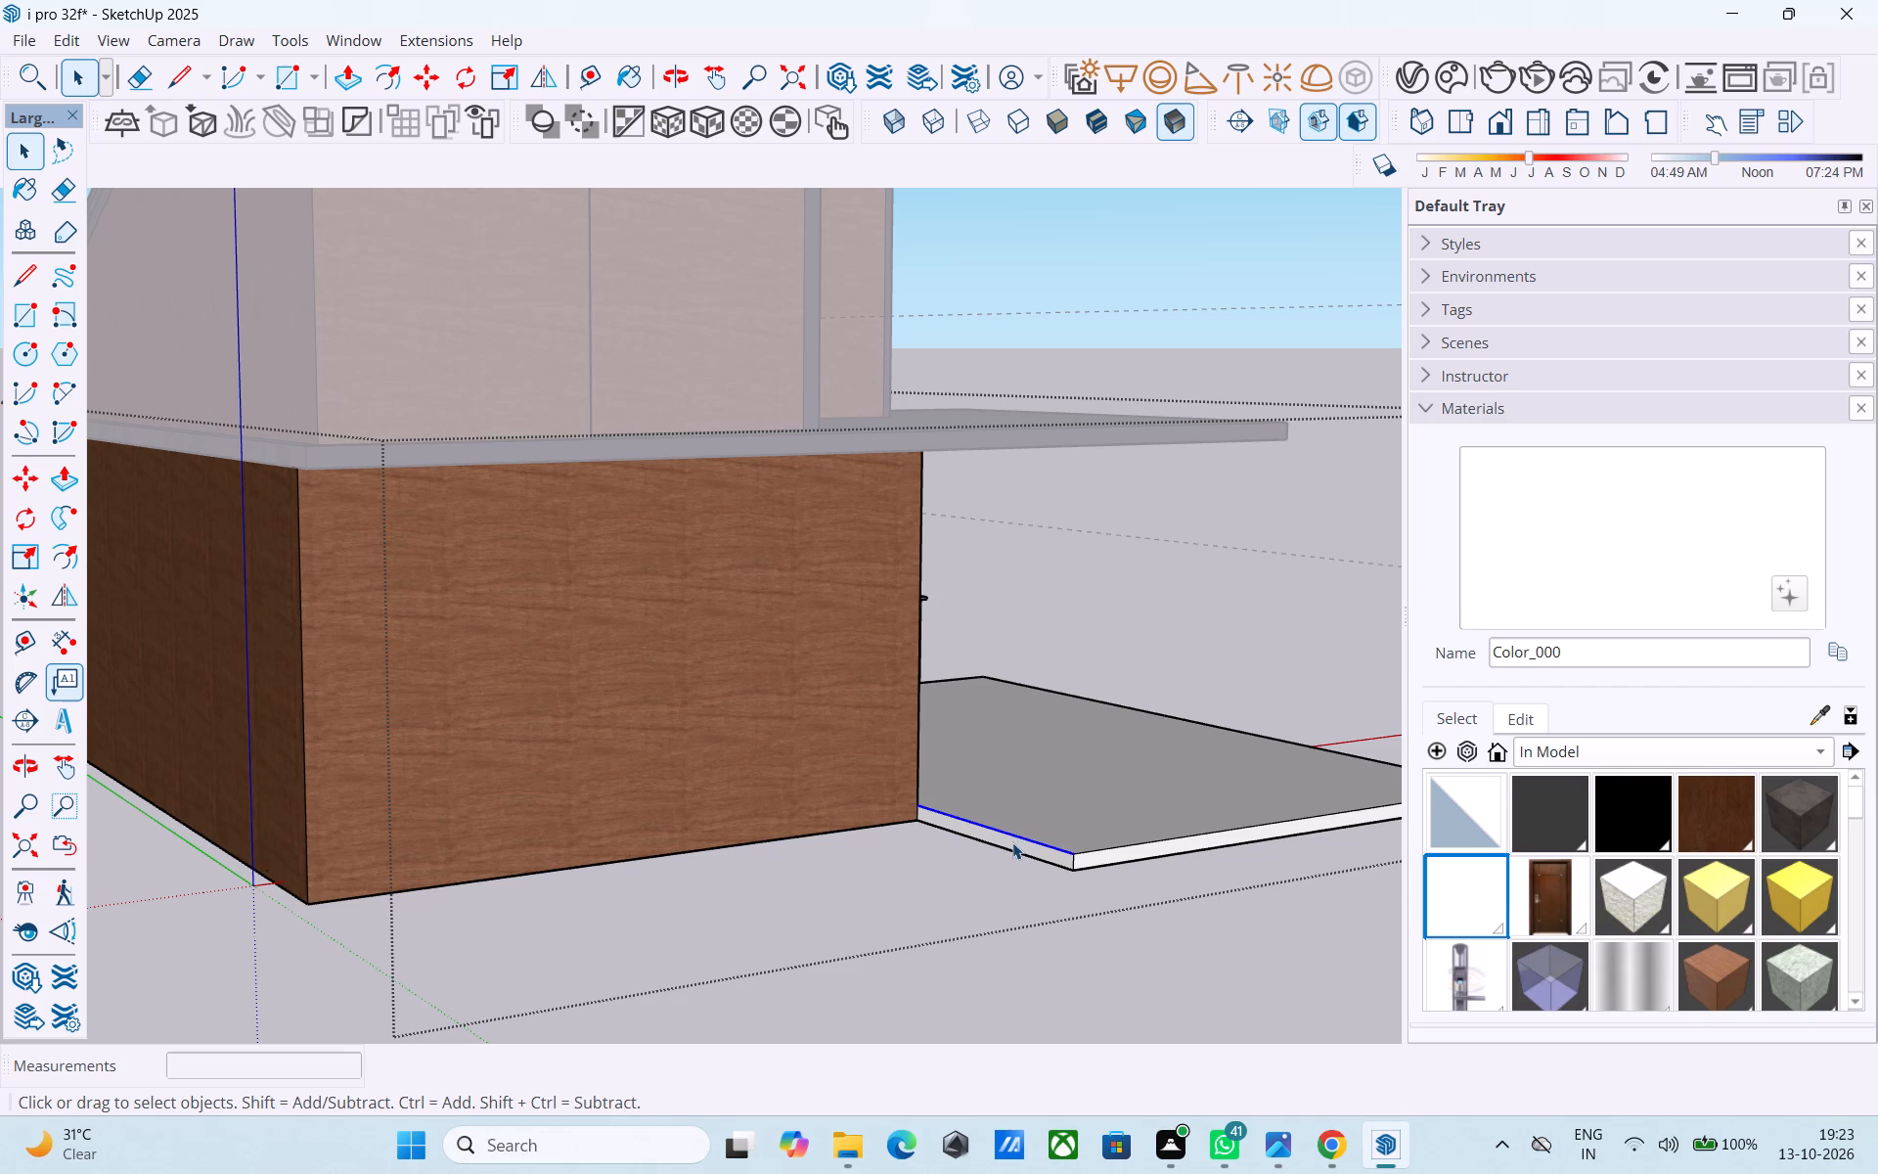
left_click(1012, 842)
key("p")
left_click(1012, 843)
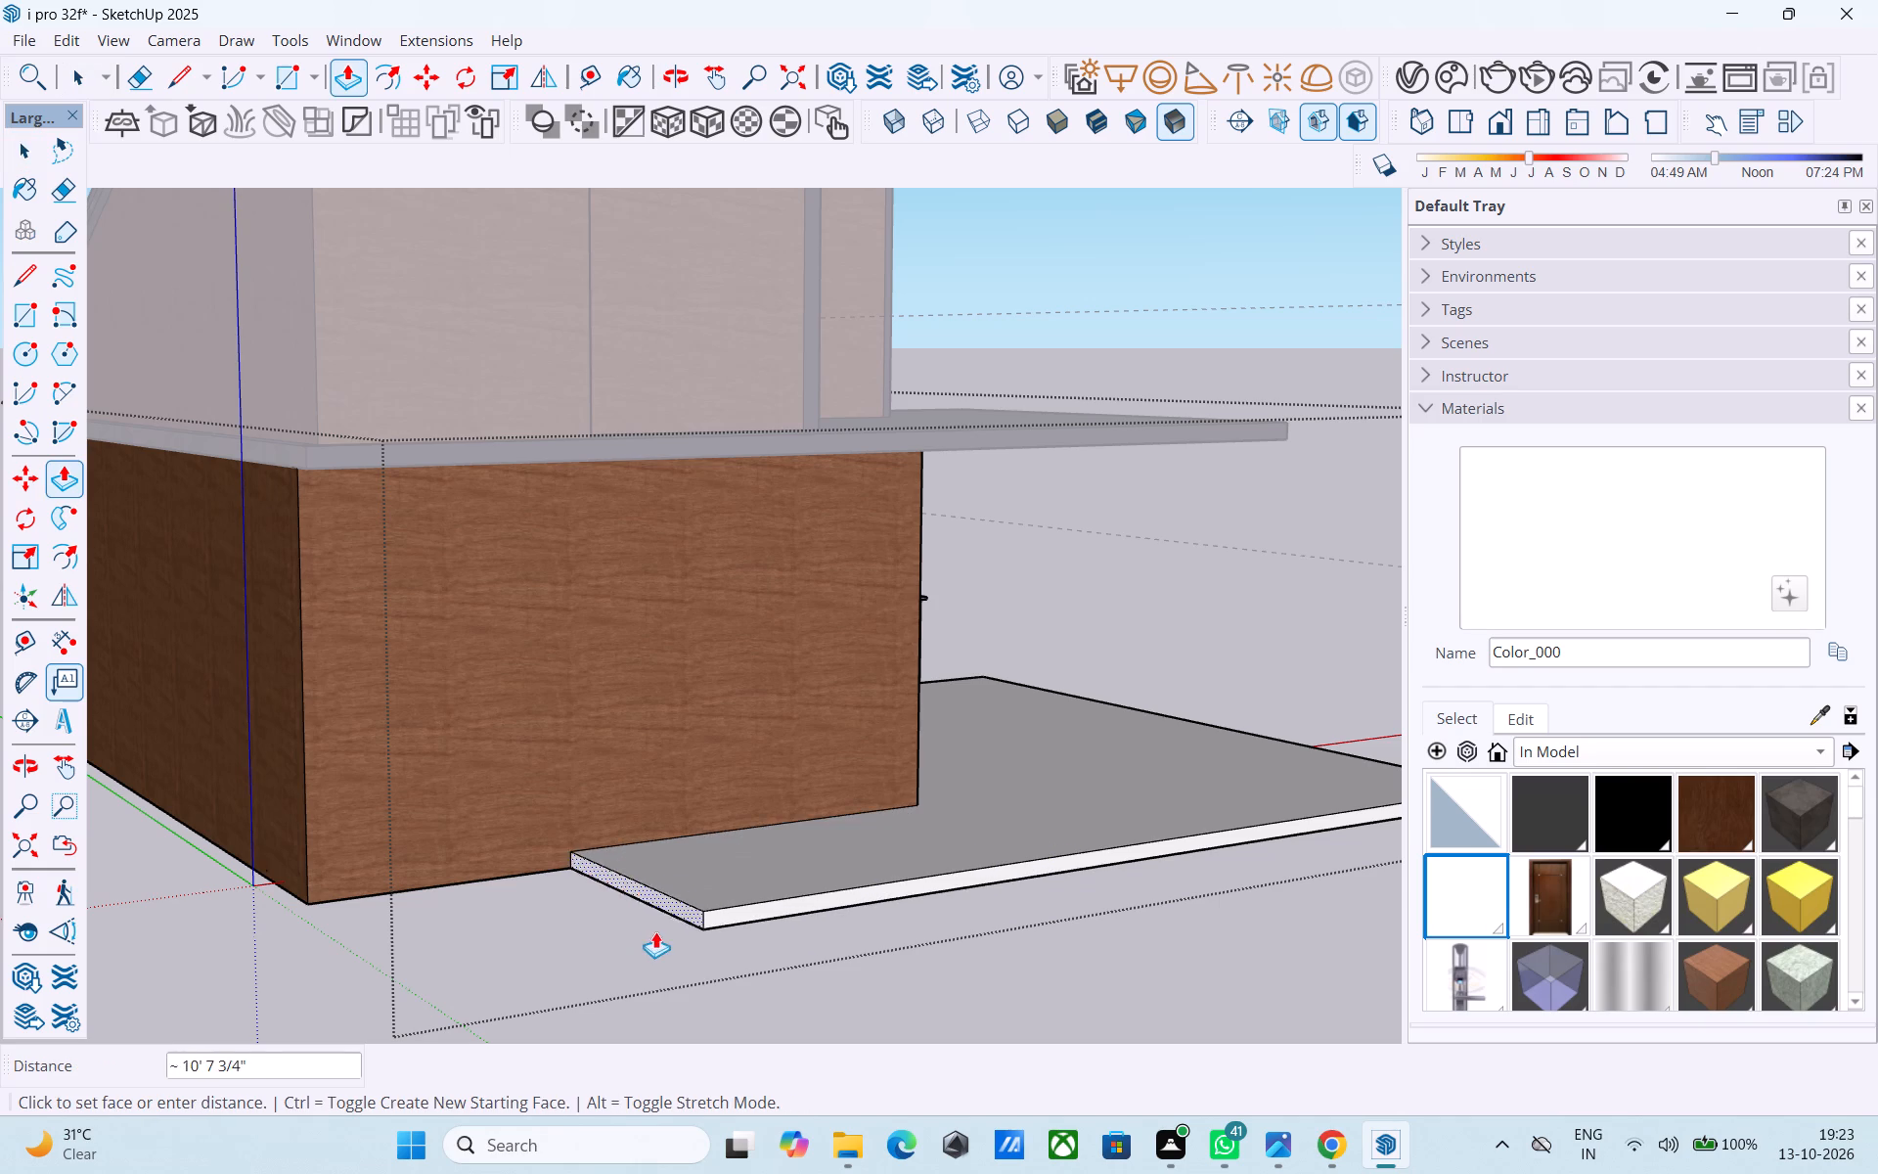
left_click(312, 856)
Paint the yellow end face of the porch slab beside the stone wall with white Color_000.
scroll(737, 984, "down", 4)
middle_click_drag(820, 1021, 221, 946)
scroll(221, 946, "down", 1)
middle_click_drag(827, 822, 306, 828)
middle_click_drag(827, 822, 553, 820)
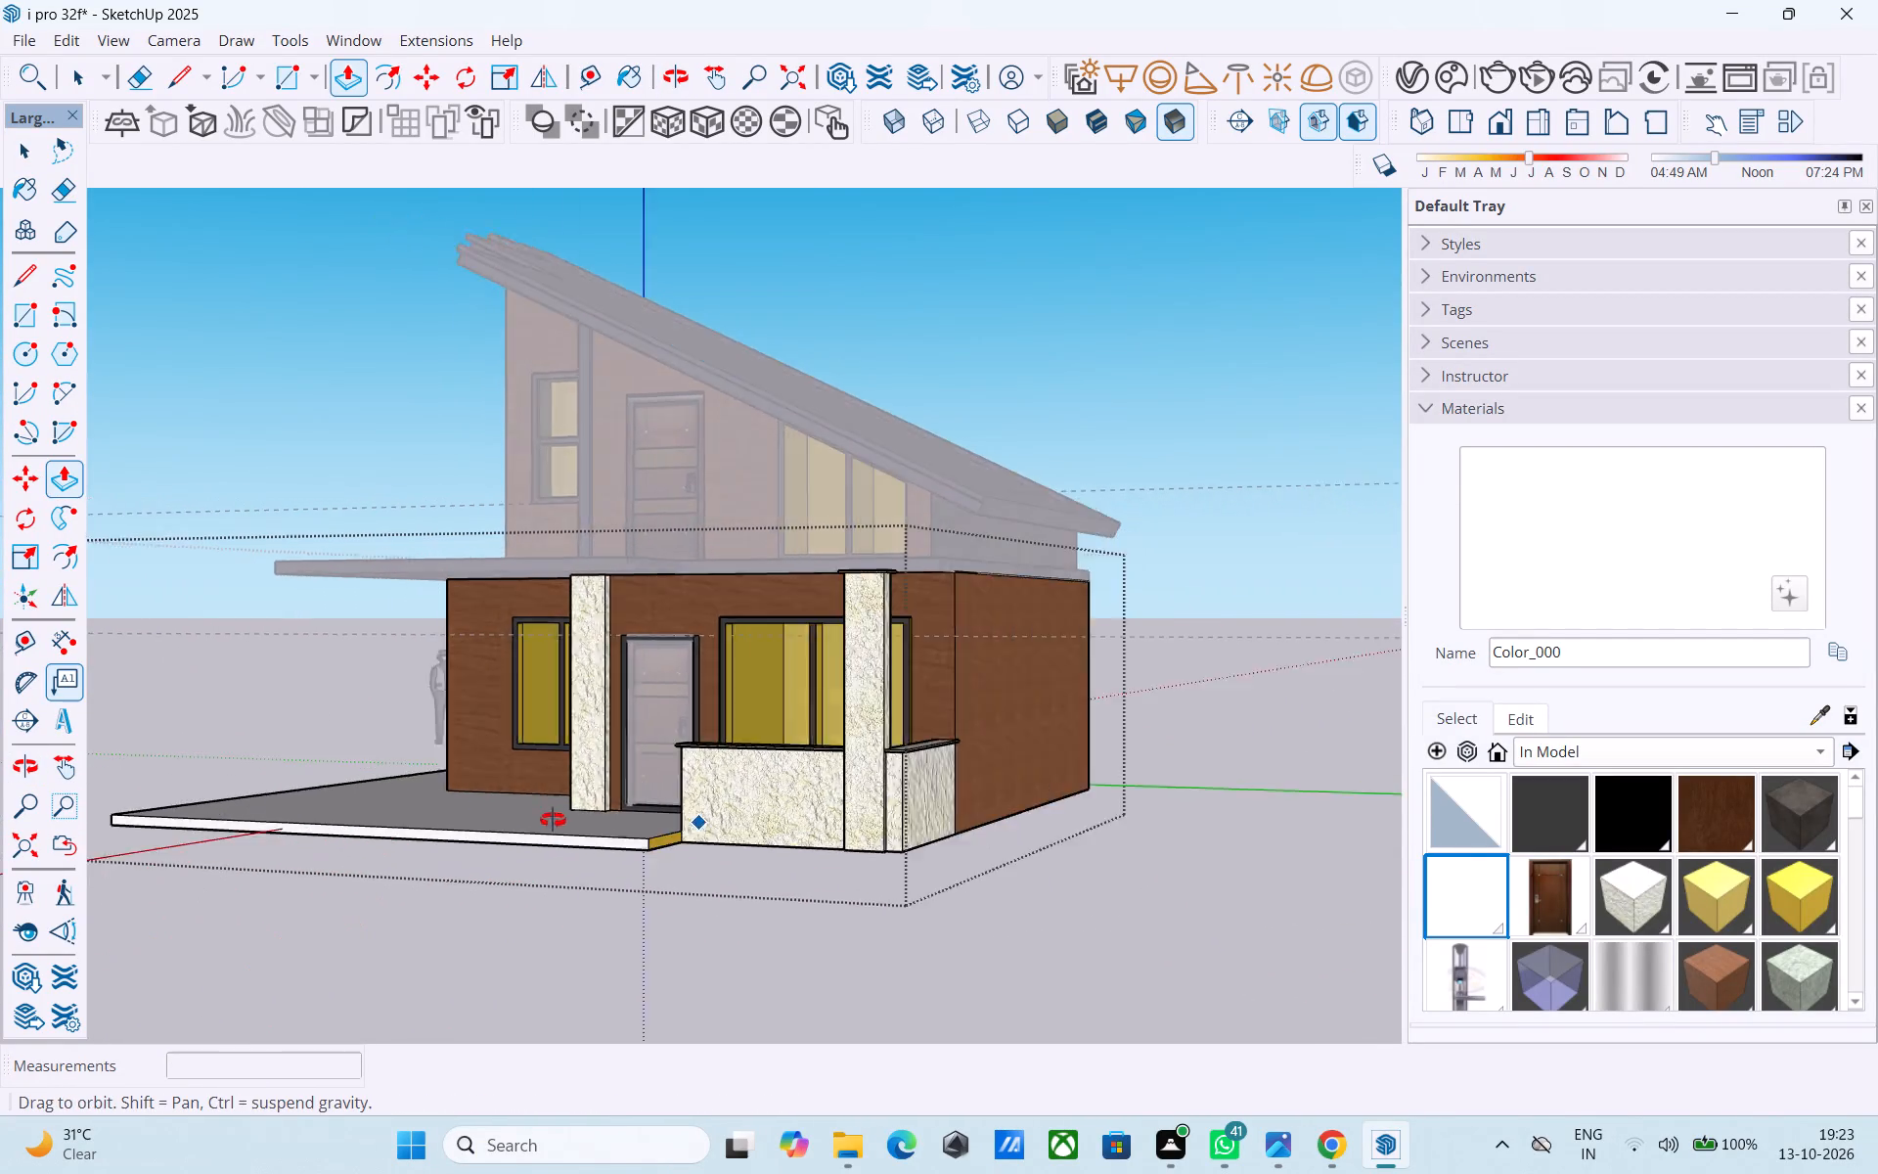
middle_click_drag(553, 820, 431, 821)
scroll(431, 821, "up", 4)
middle_click_drag(771, 870, 642, 878)
scroll(580, 874, "up", 4)
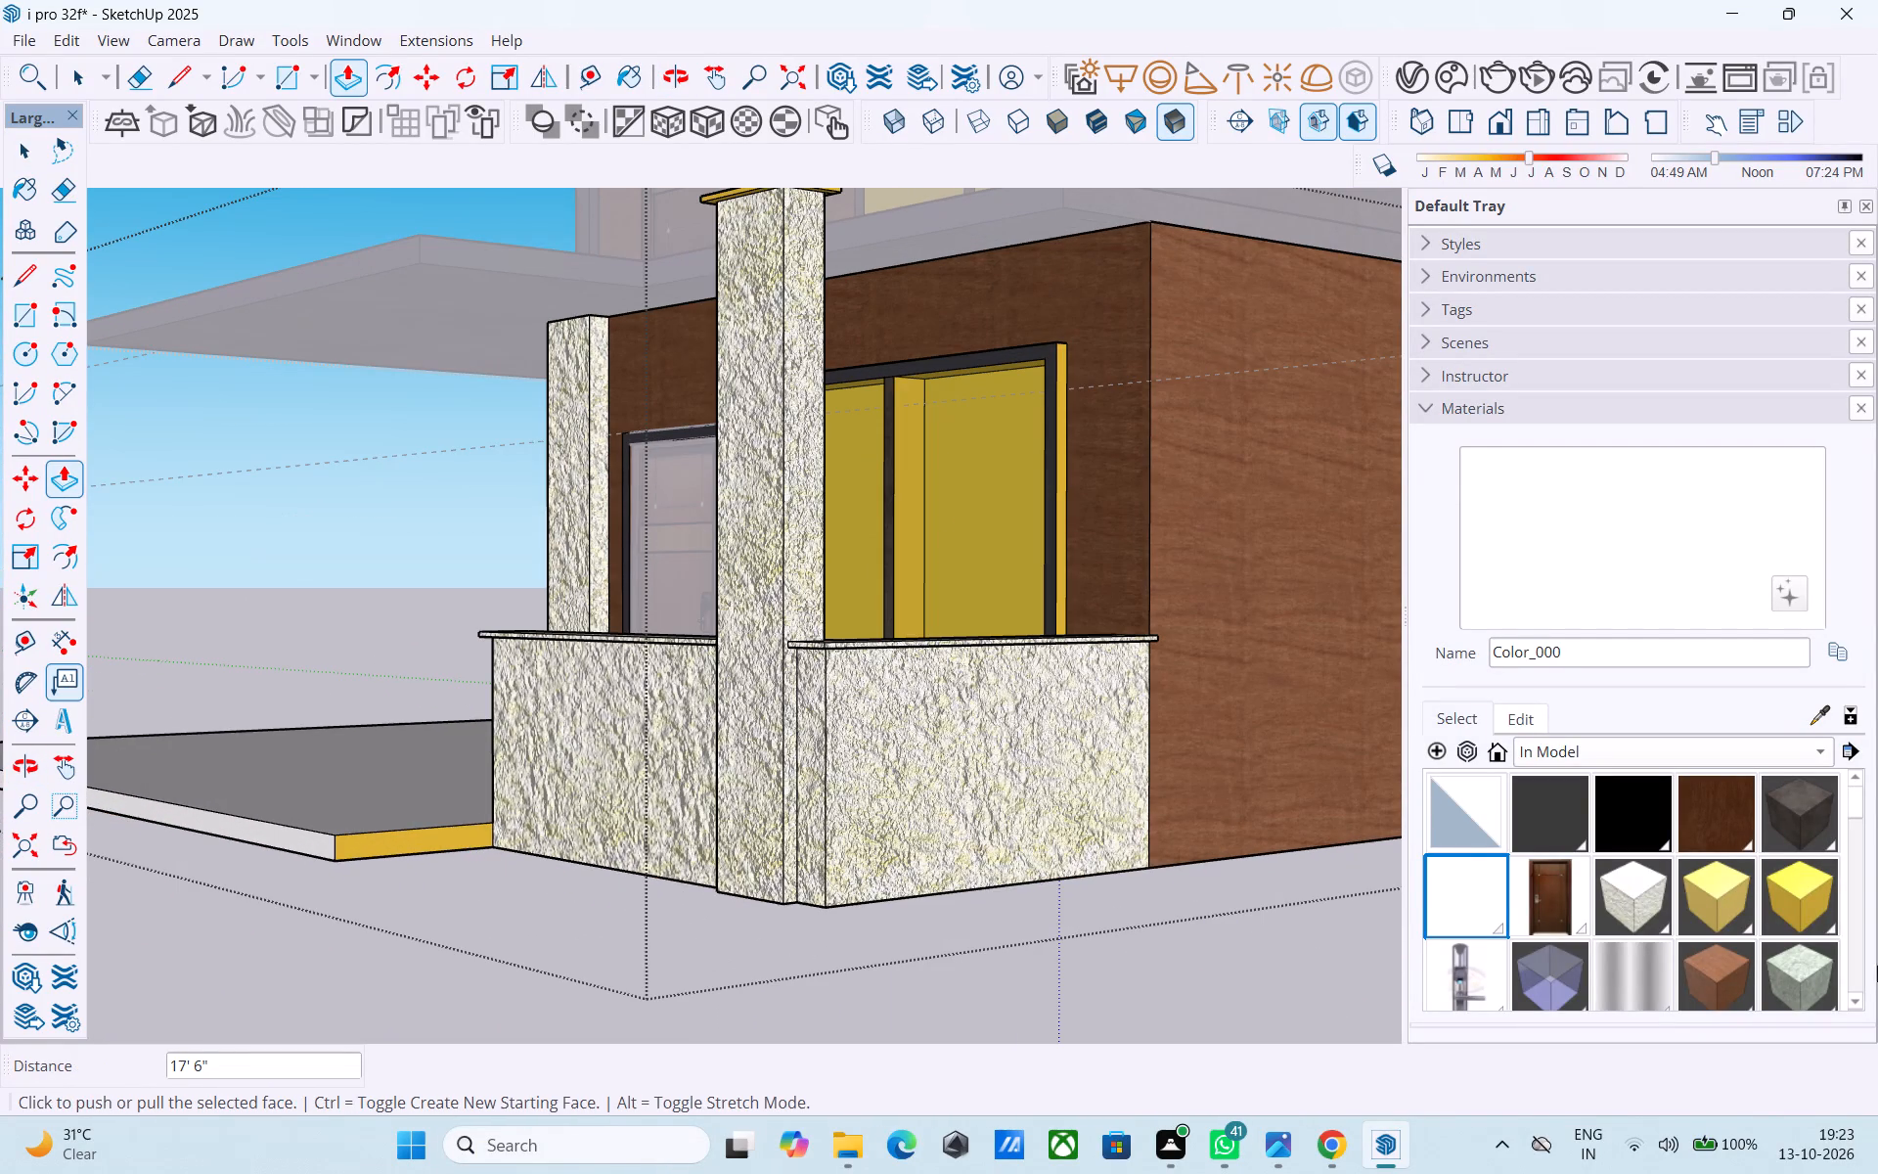
left_click(1486, 911)
scroll(551, 840, "up", 3)
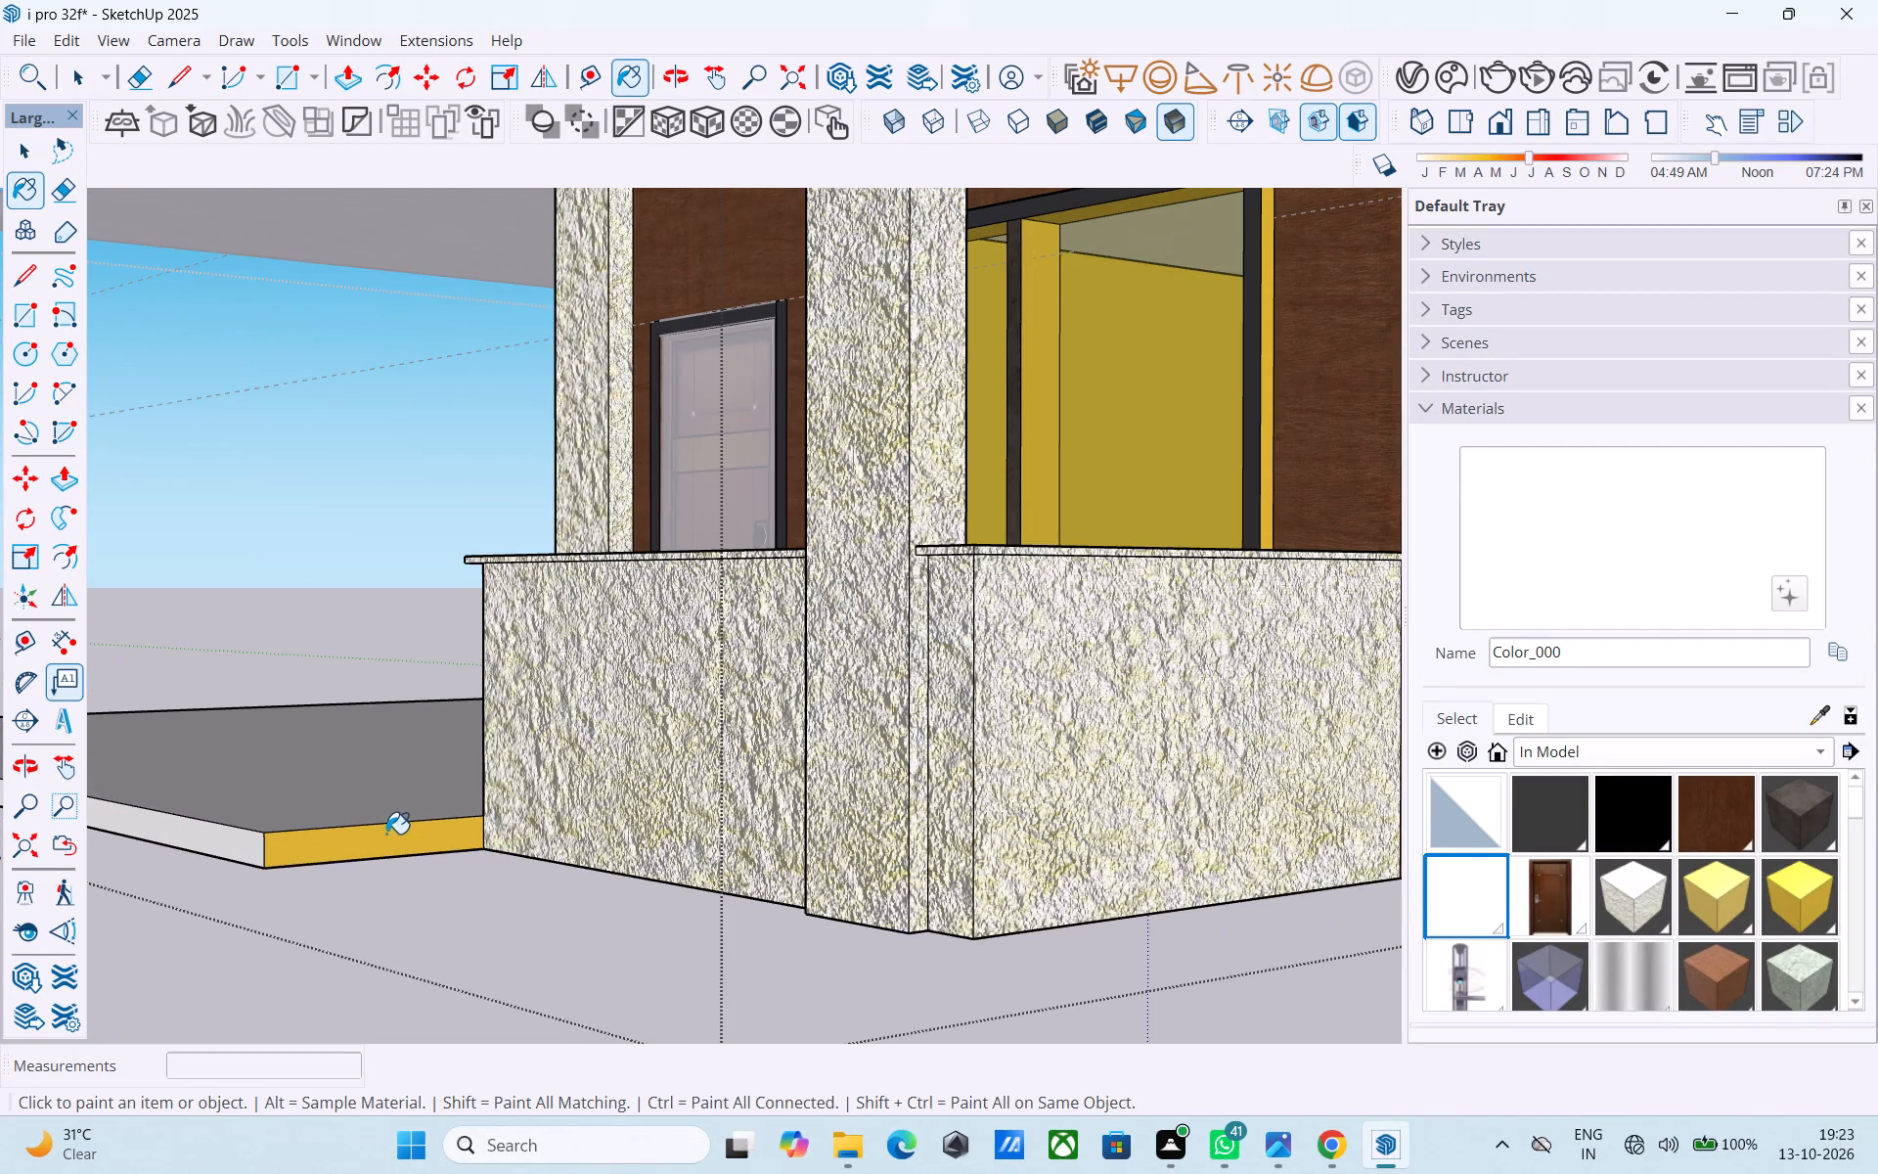
left_click(386, 835)
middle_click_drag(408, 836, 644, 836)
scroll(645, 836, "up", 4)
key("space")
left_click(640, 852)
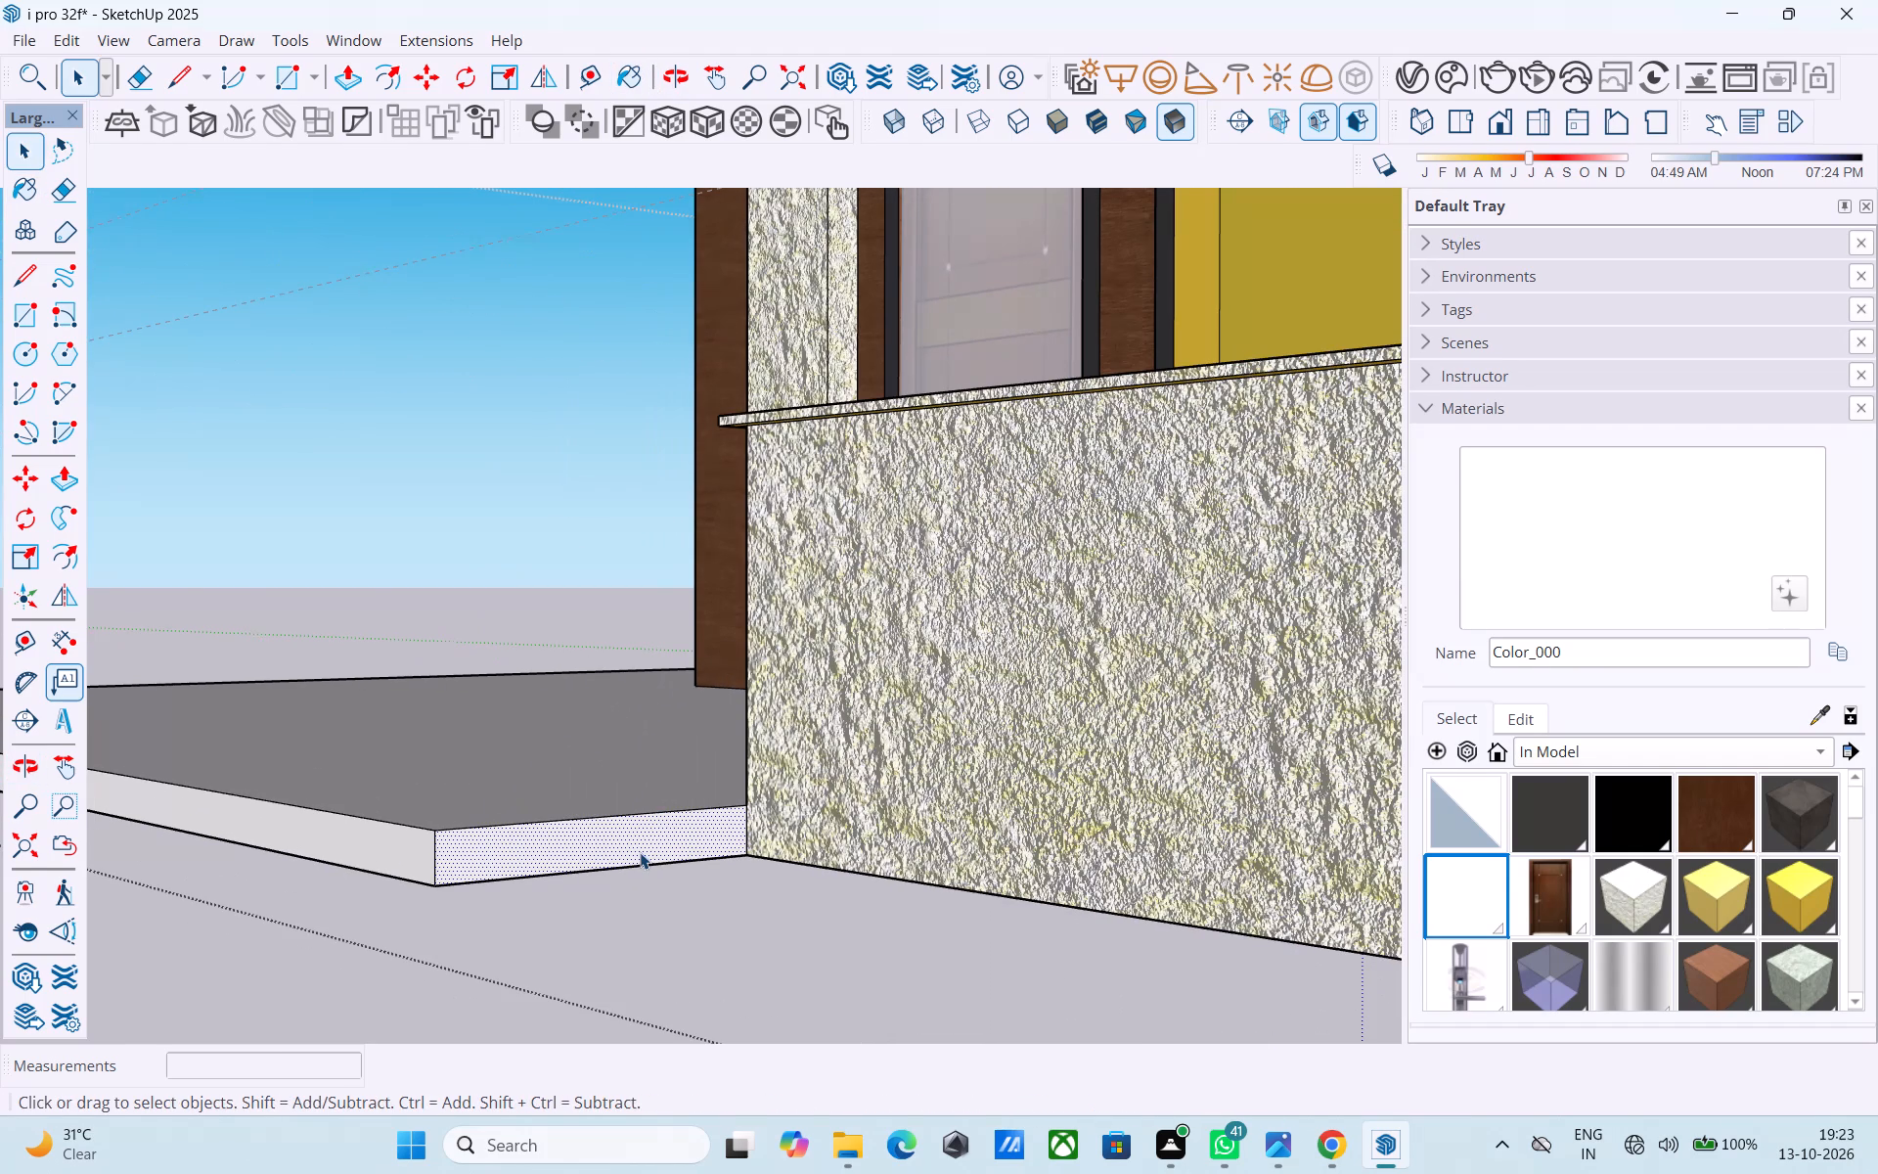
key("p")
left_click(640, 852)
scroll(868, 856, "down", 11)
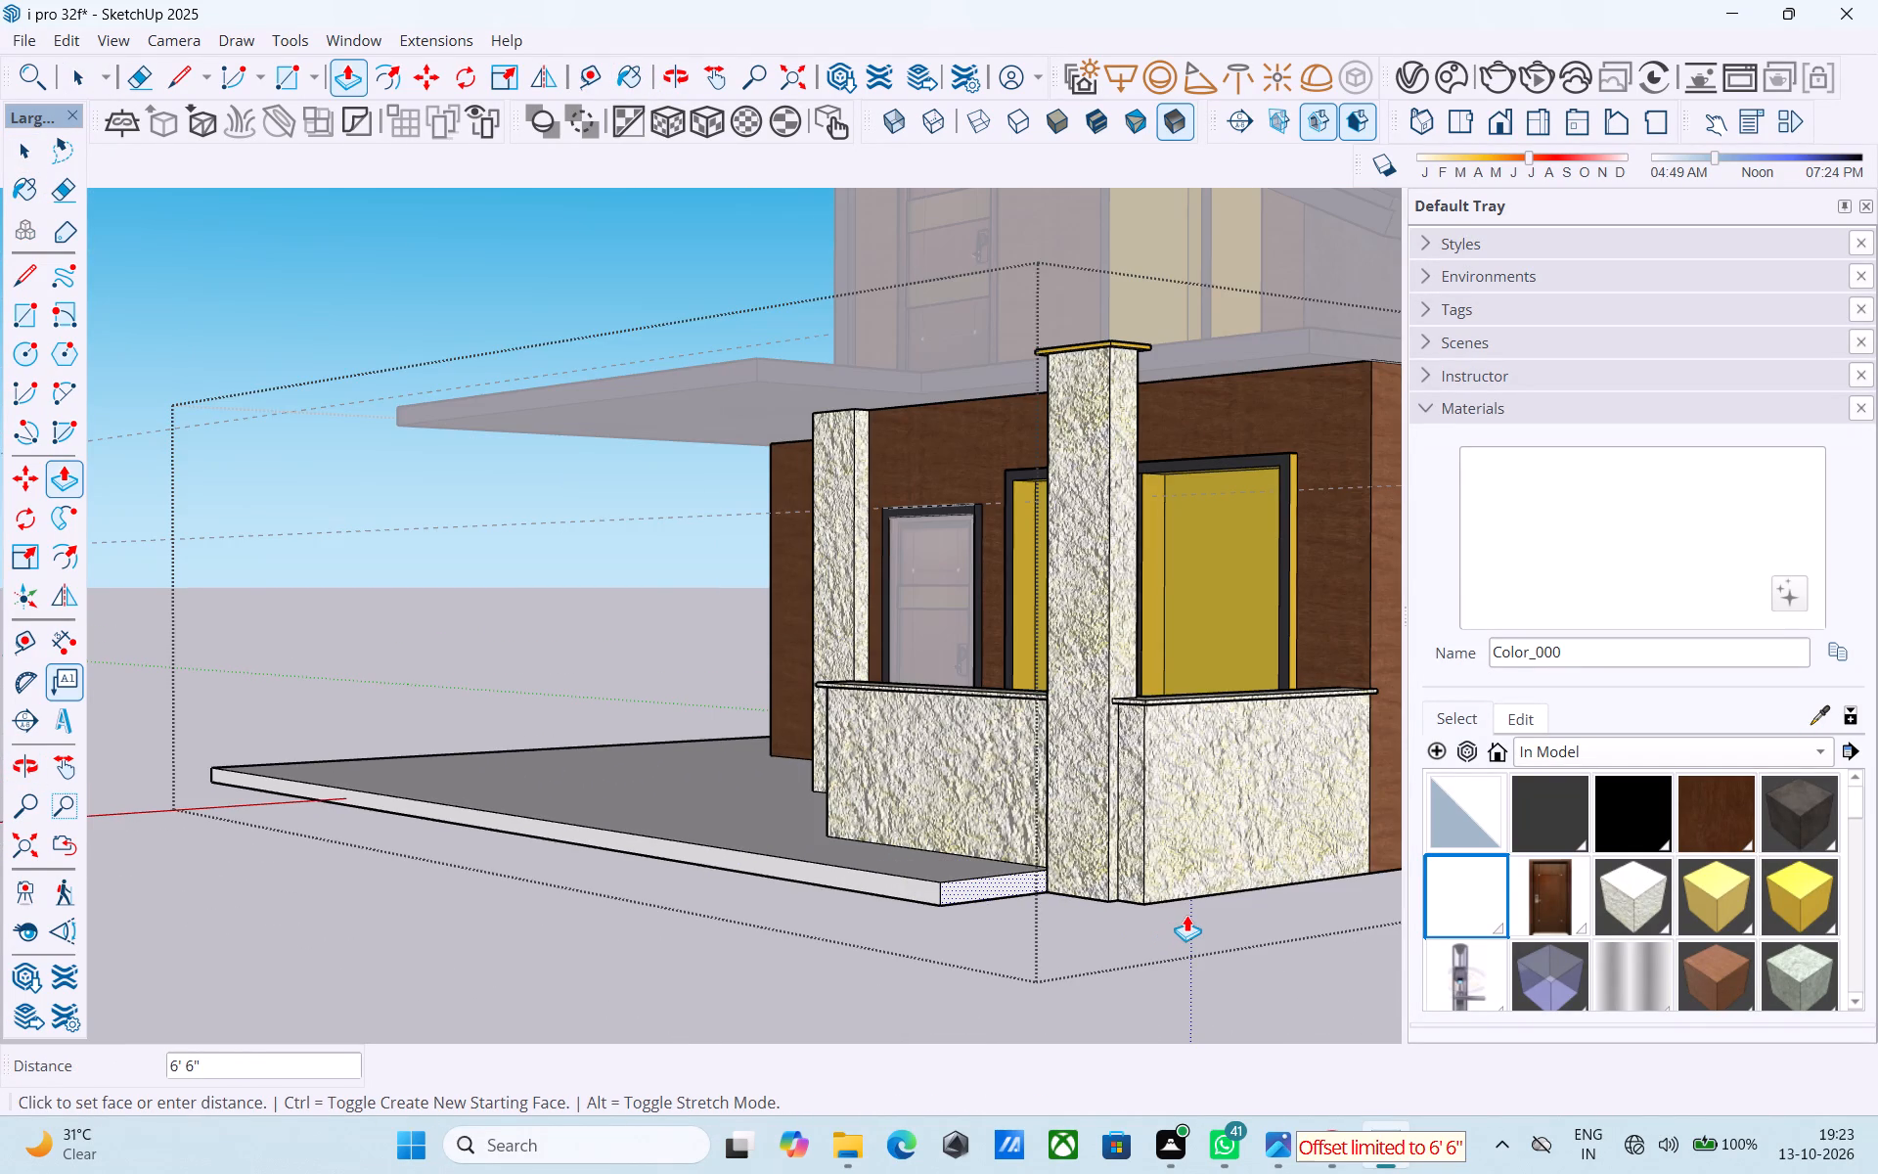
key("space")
Close the ground-floor group and paint its unfinished yellow underside with white Color_000.
middle_click_drag(839, 881, 1496, 930)
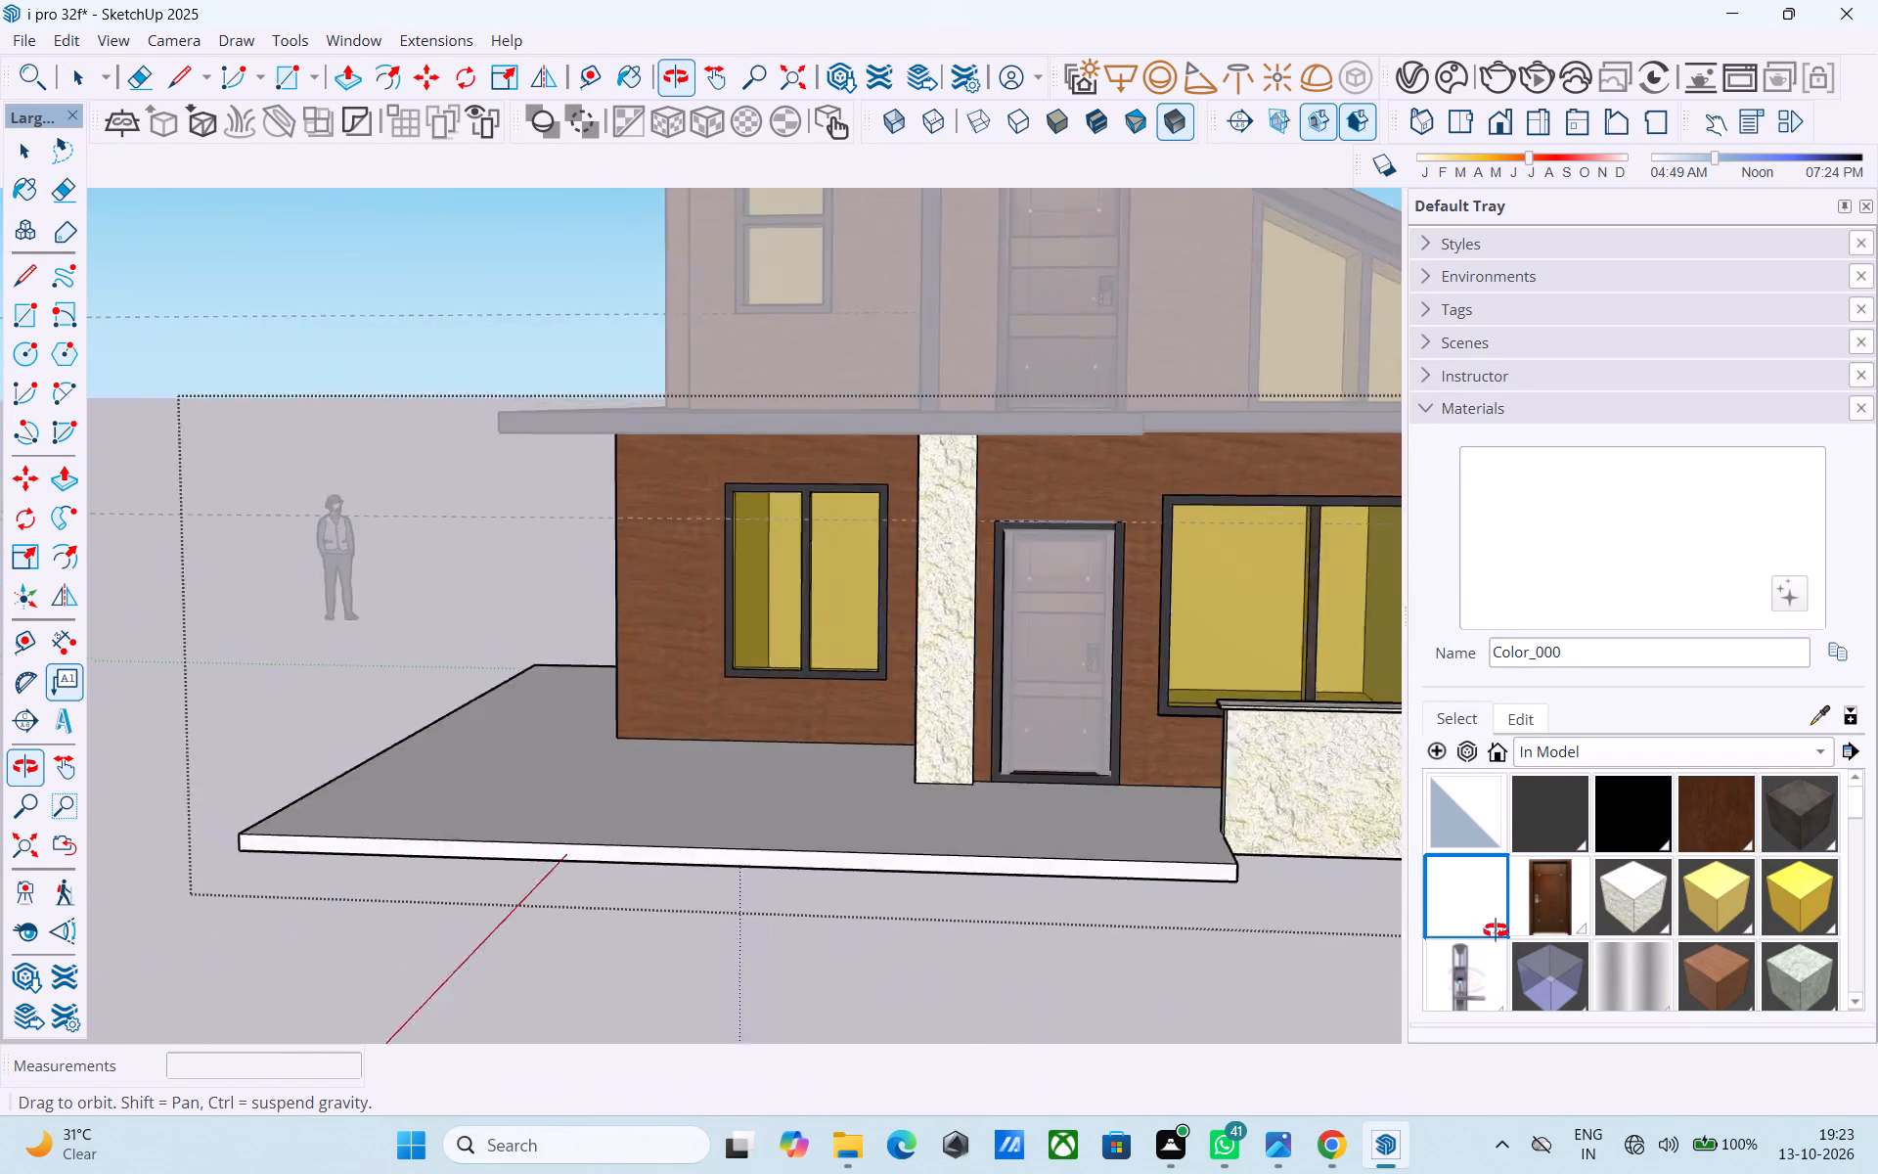
middle_click_drag(1496, 930, 1564, 930)
middle_click_drag(902, 894, 430, 838)
middle_click_drag(949, 819, 728, 801)
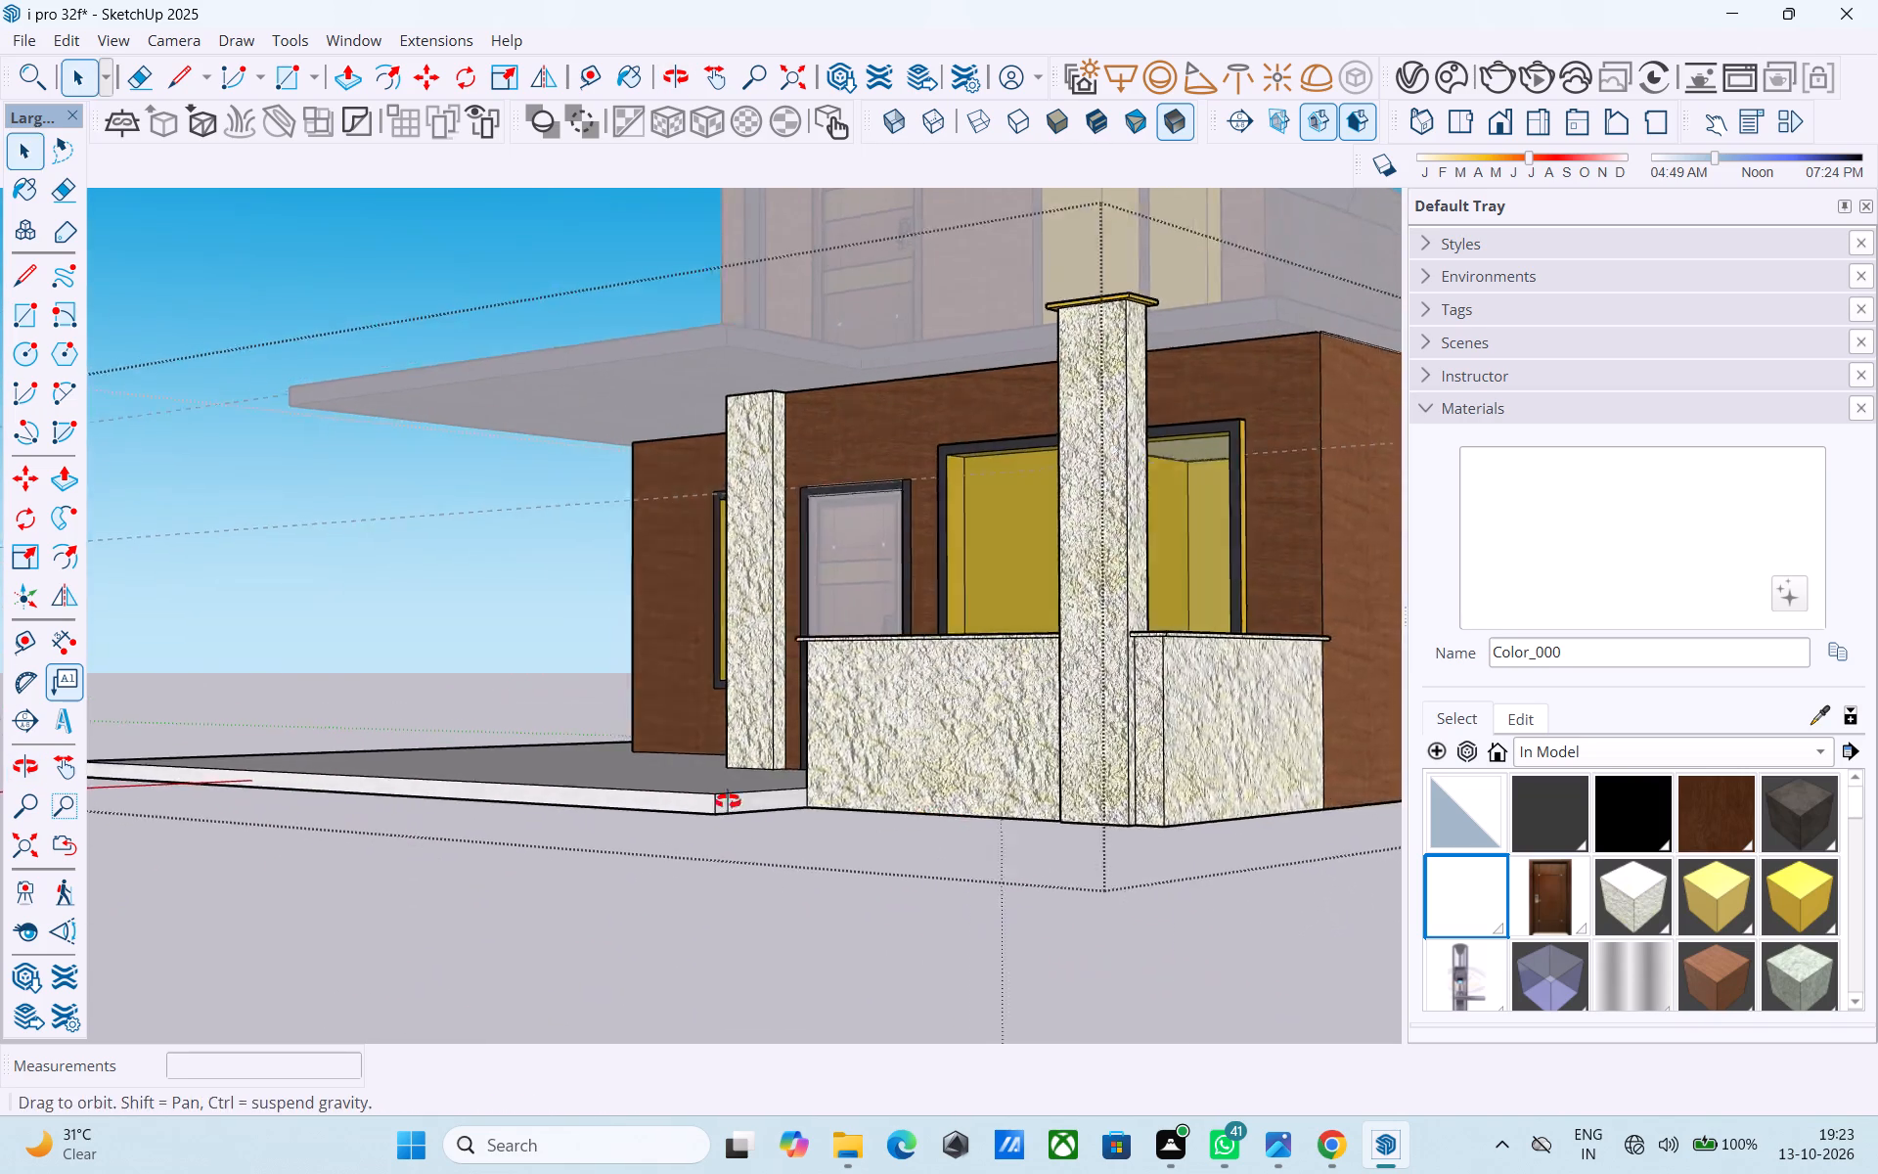
middle_click_drag(728, 801, 412, 771)
scroll(418, 760, "down", 5)
middle_click_drag(1030, 818, 1002, 524)
middle_click_drag(1001, 524, 905, 529)
scroll(907, 527, "down", 9)
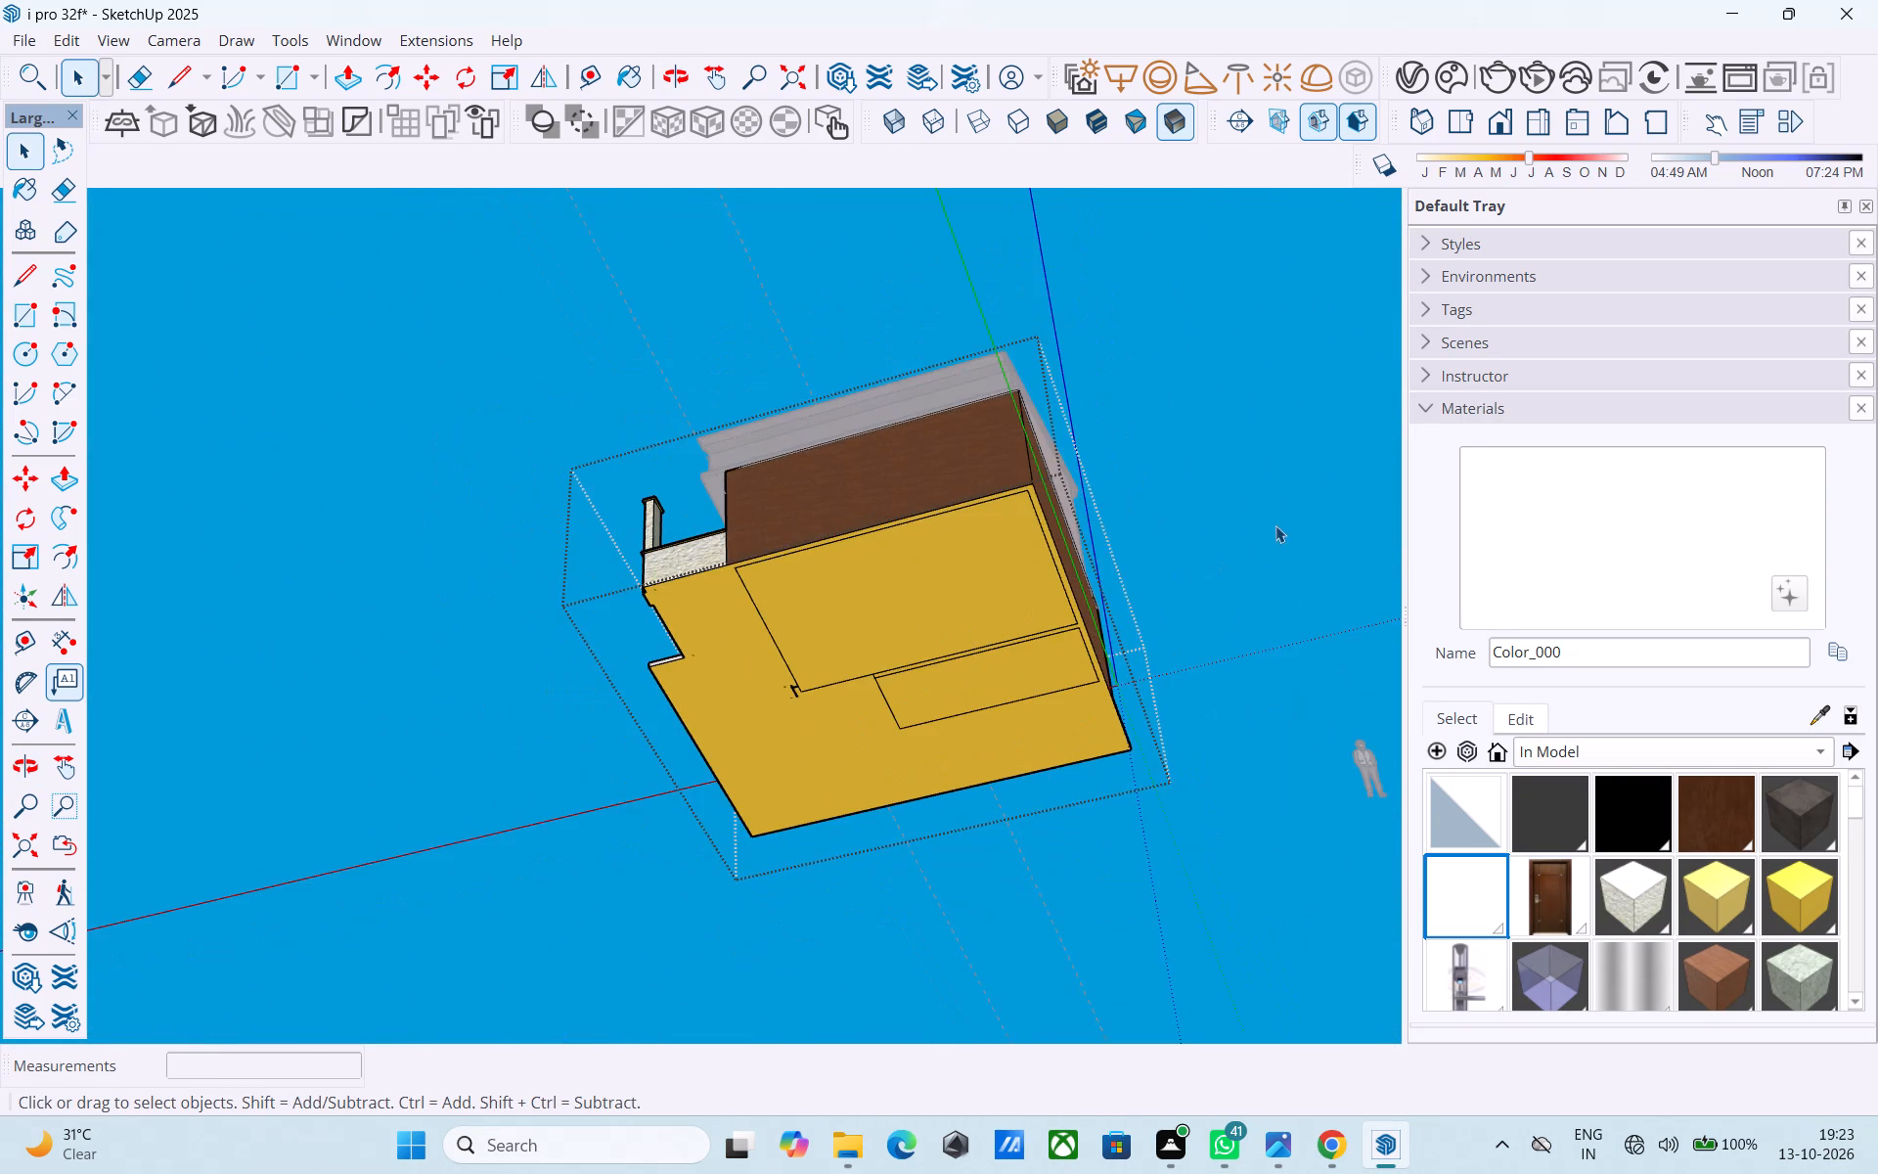
left_click(1275, 523)
middle_click_drag(1032, 585, 938, 688)
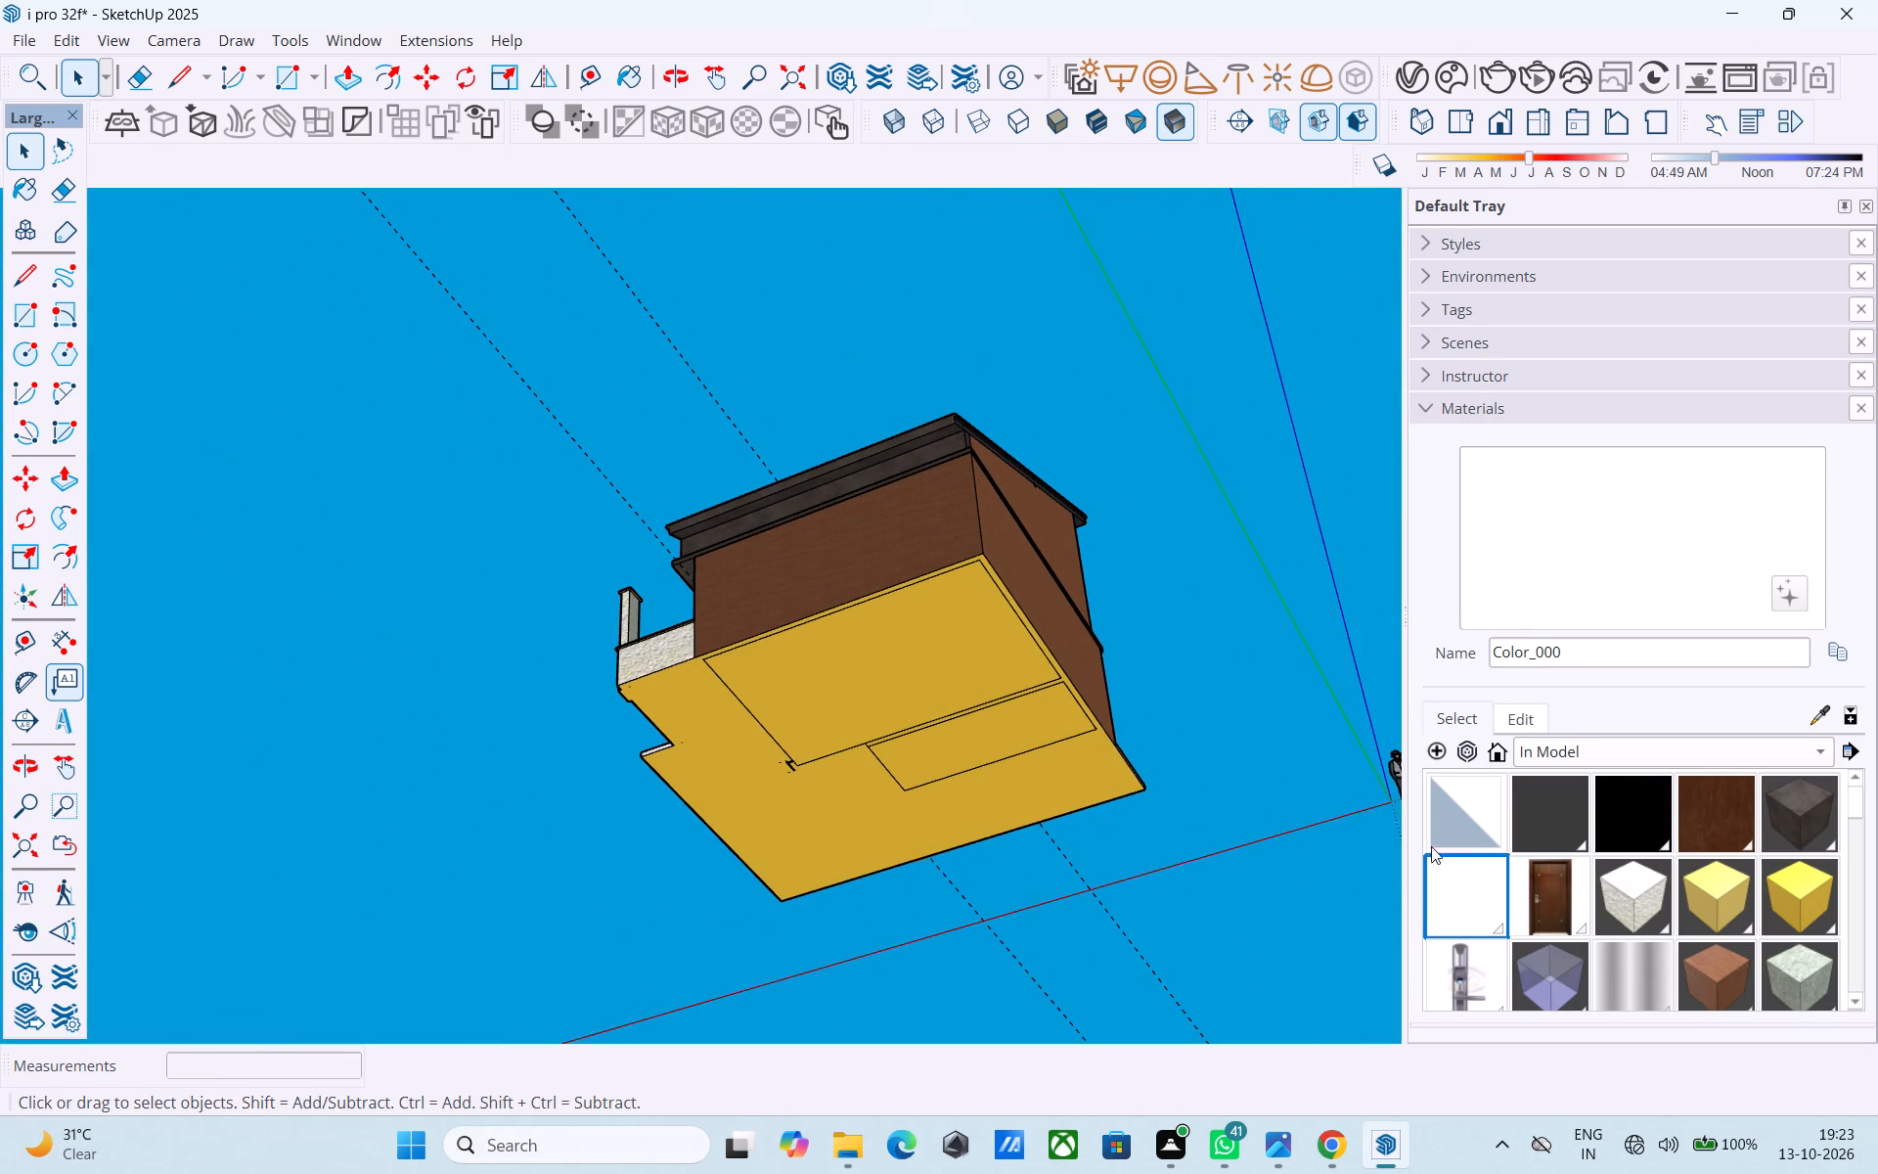
left_click(1471, 886)
left_click(917, 666)
Inspect the repainted underside, the extended porch slab and the facades from below and around the house.
scroll(778, 741, "up", 4)
middle_click_drag(778, 741, 1136, 801)
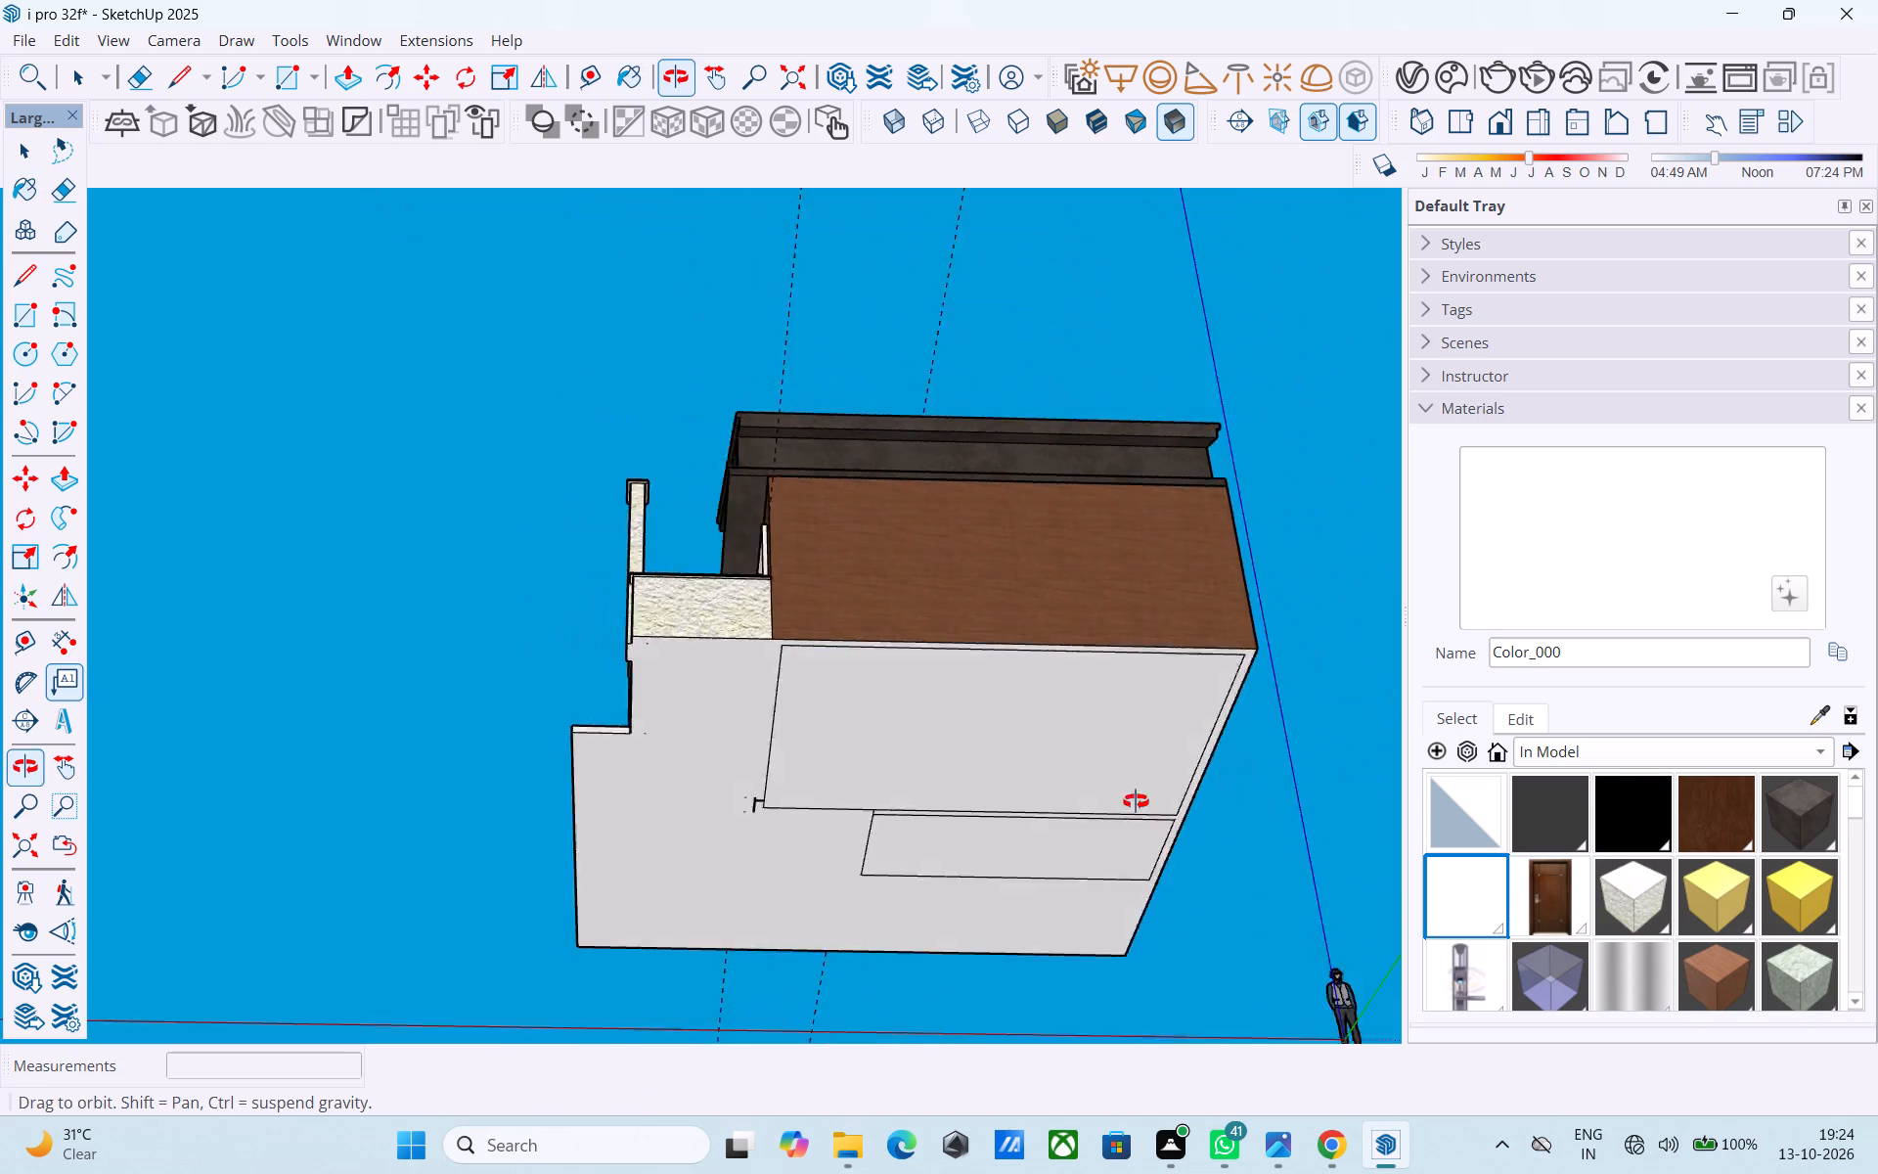
middle_click_drag(1136, 801, 1382, 864)
middle_click_drag(659, 605, 1312, 866)
middle_click_drag(579, 636, 23, 514)
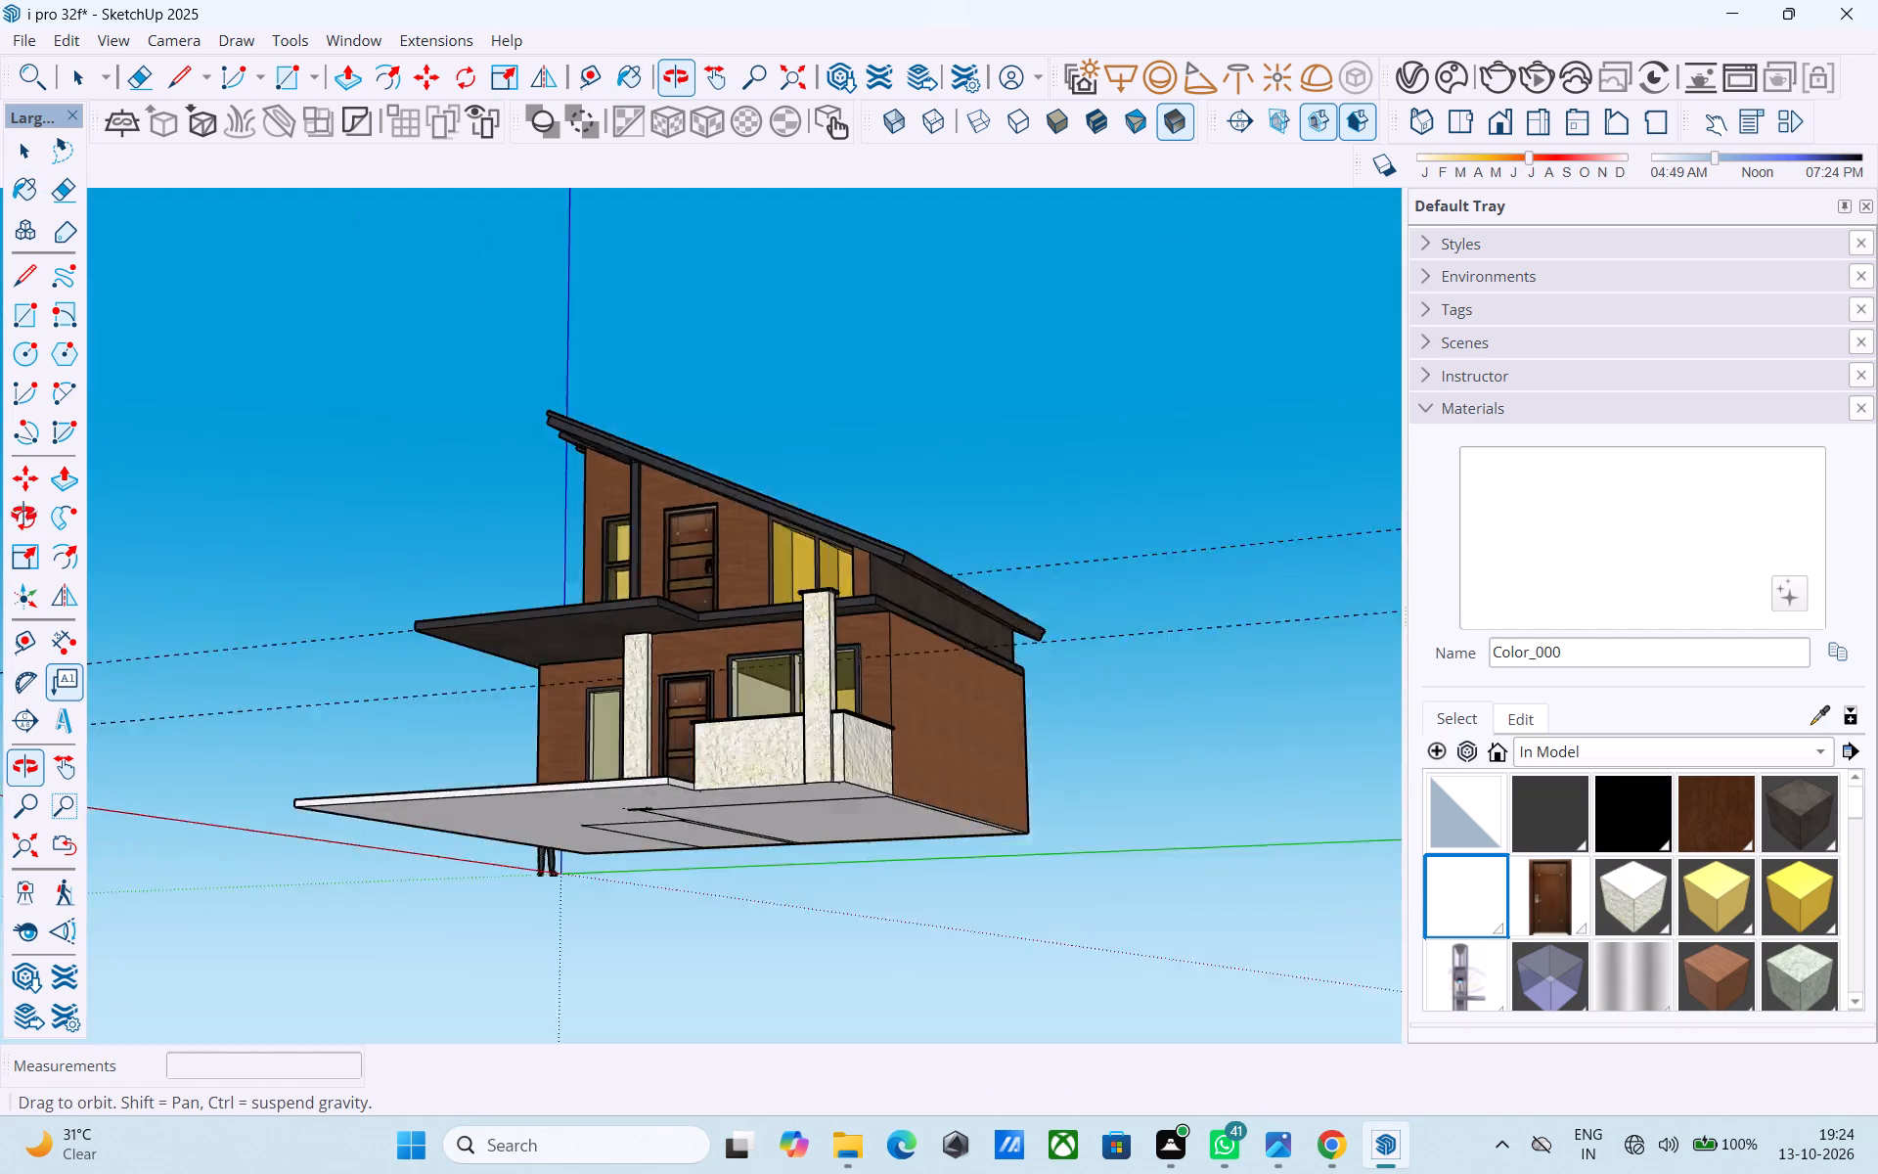
middle_click_drag(23, 514, 0, 514)
middle_click_drag(871, 625, 326, 388)
middle_click_drag(918, 483, 886, 505)
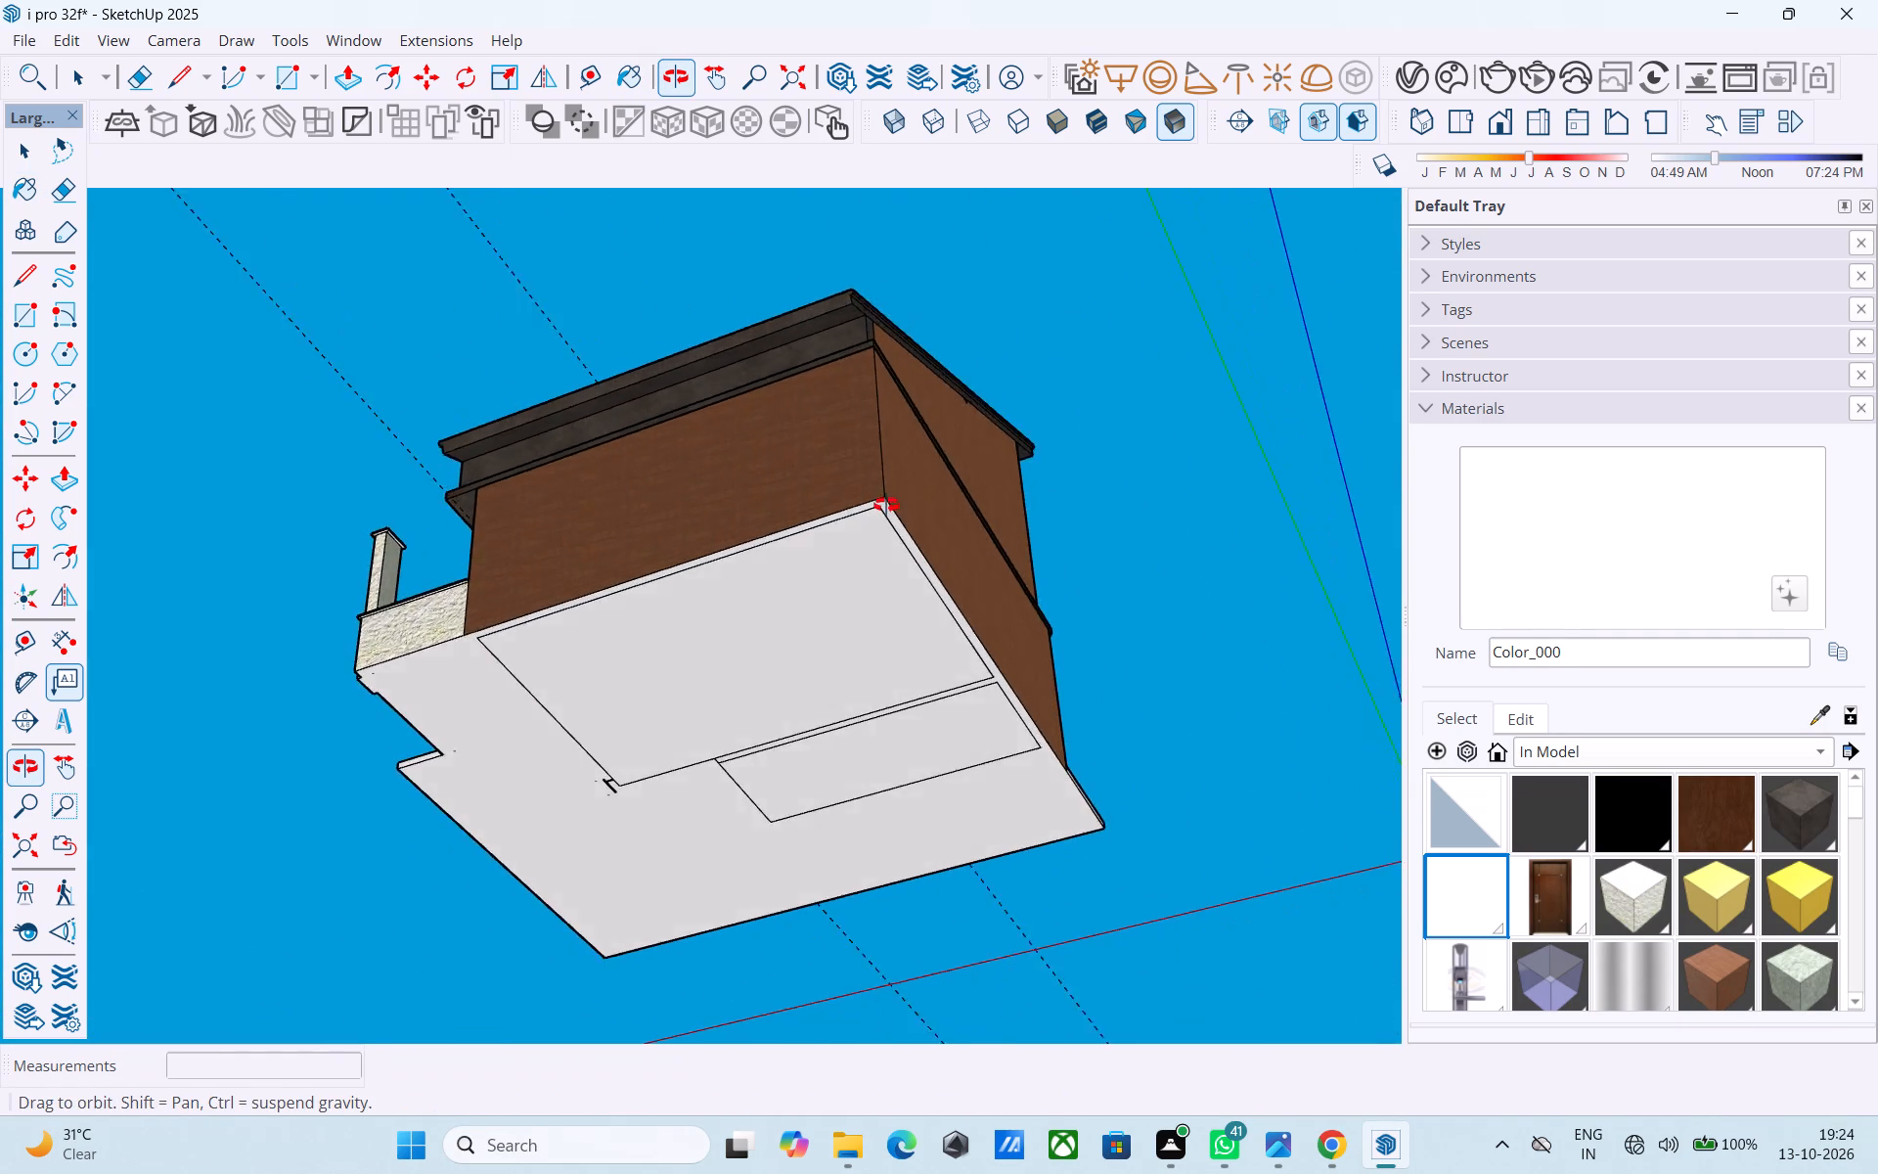
middle_click_drag(886, 505, 1378, 713)
middle_click_drag(419, 489, 1096, 667)
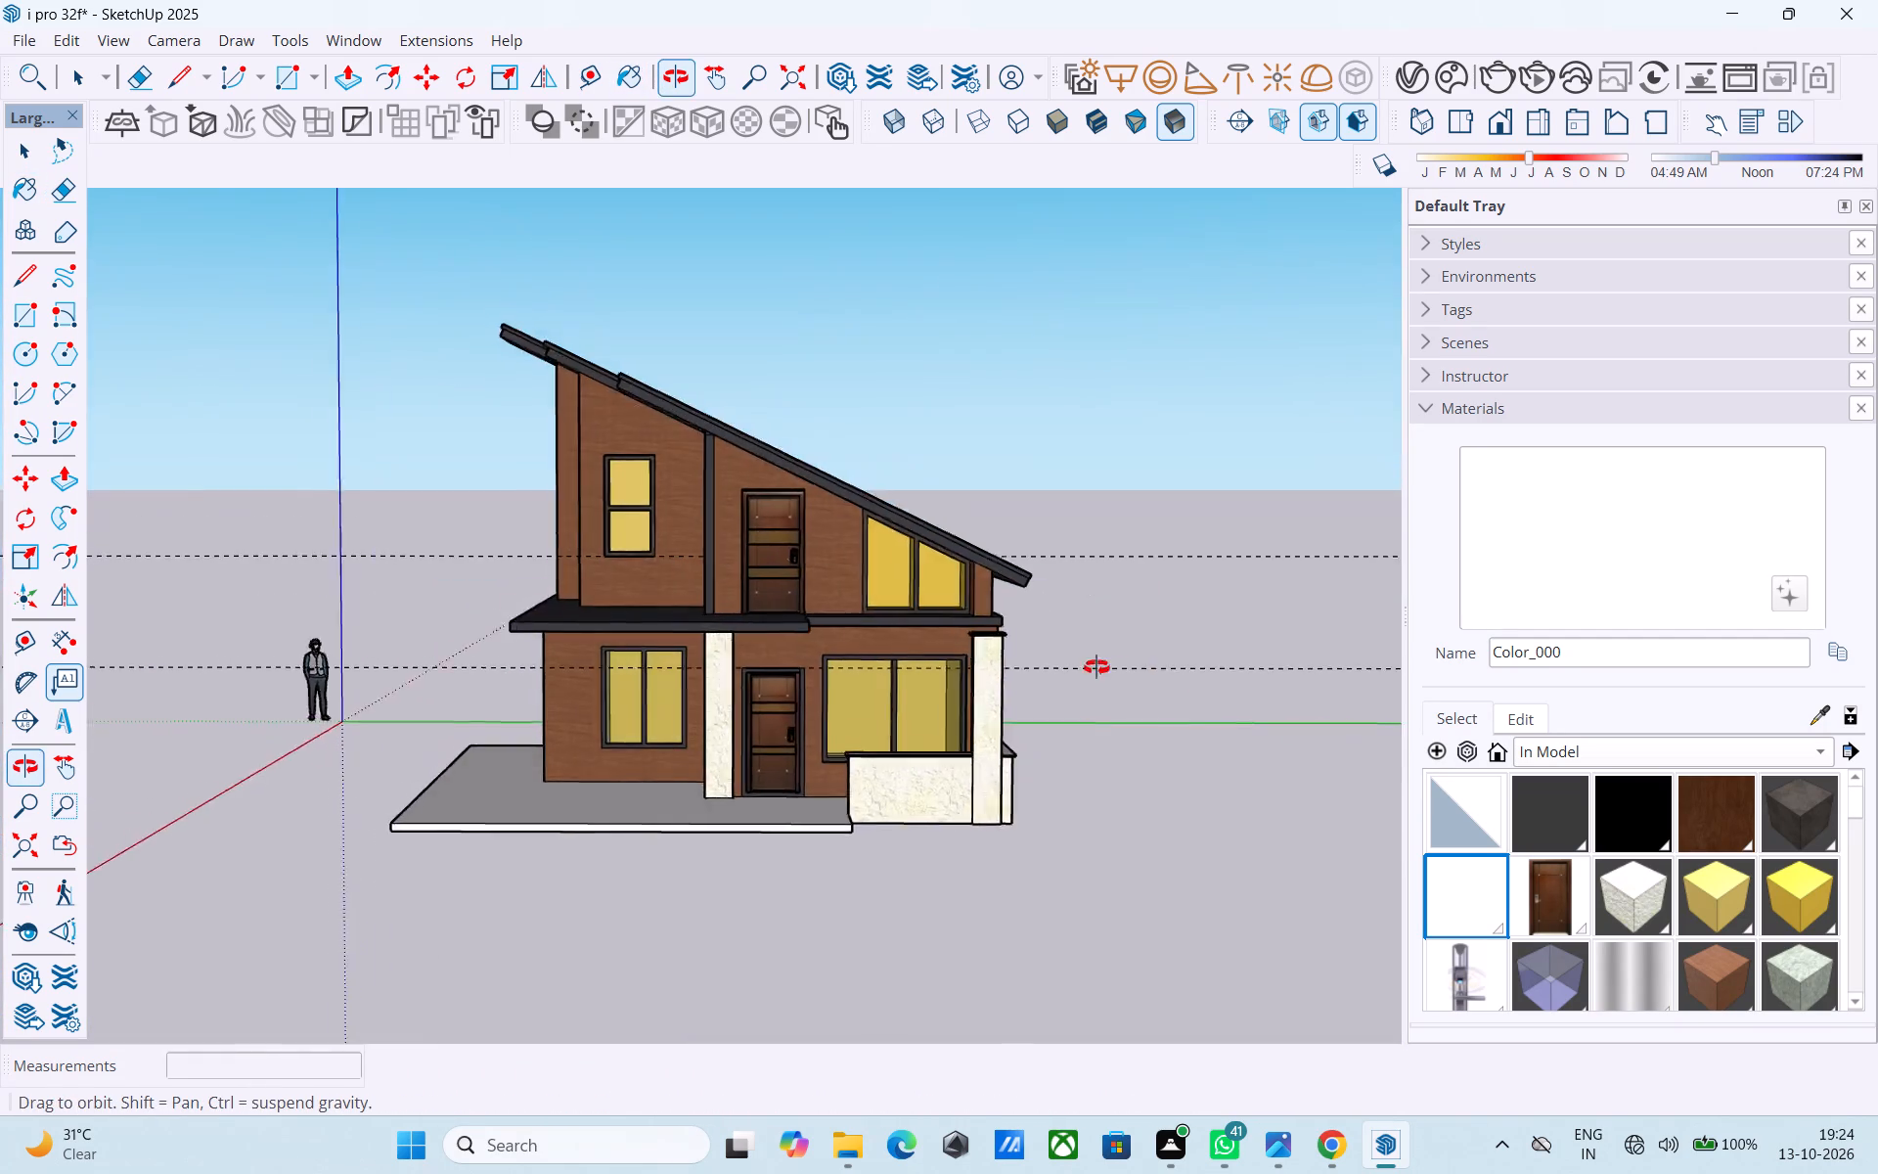
middle_click_drag(1096, 667, 1256, 669)
middle_click_drag(377, 460, 570, 494)
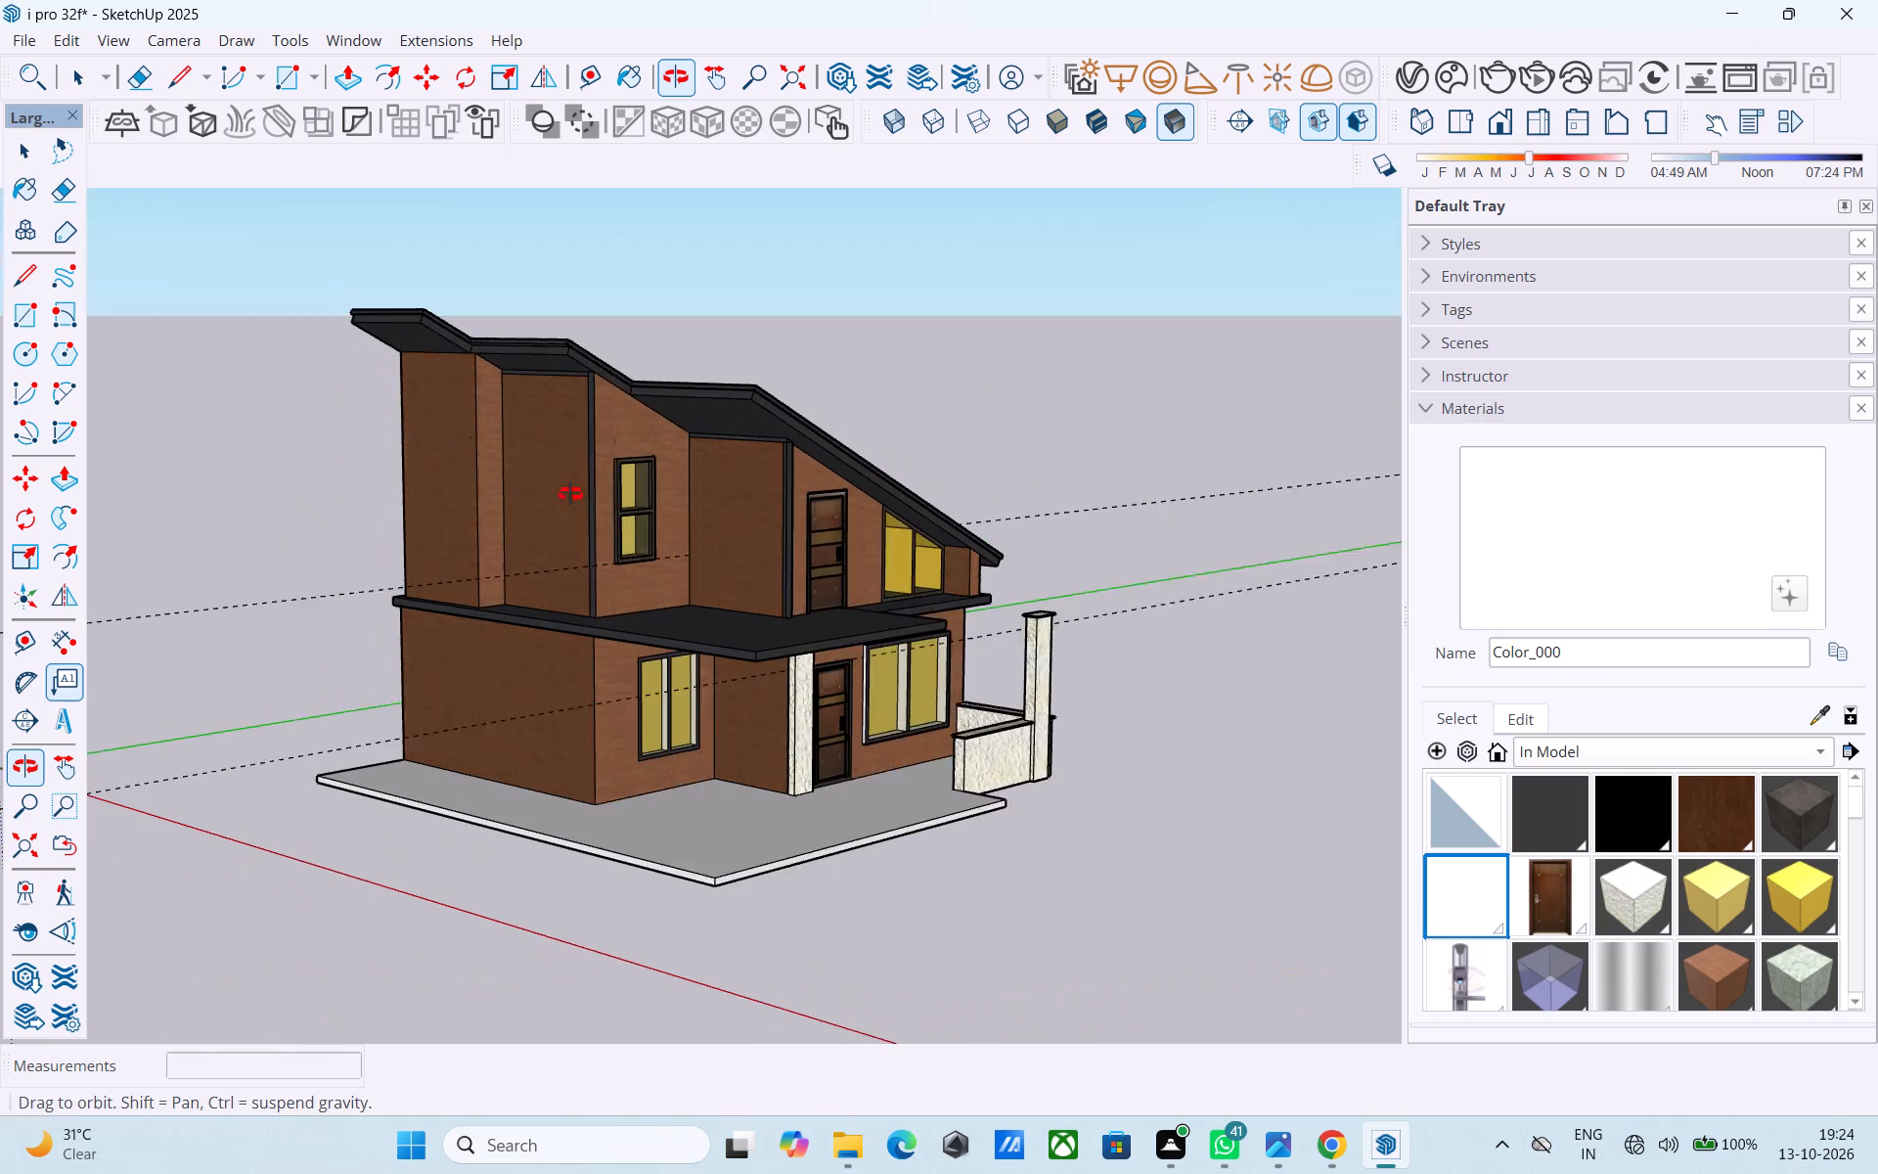
middle_click_drag(570, 494, 558, 494)
middle_click_drag(1150, 573, 346, 371)
middle_click_drag(1042, 618, 1010, 294)
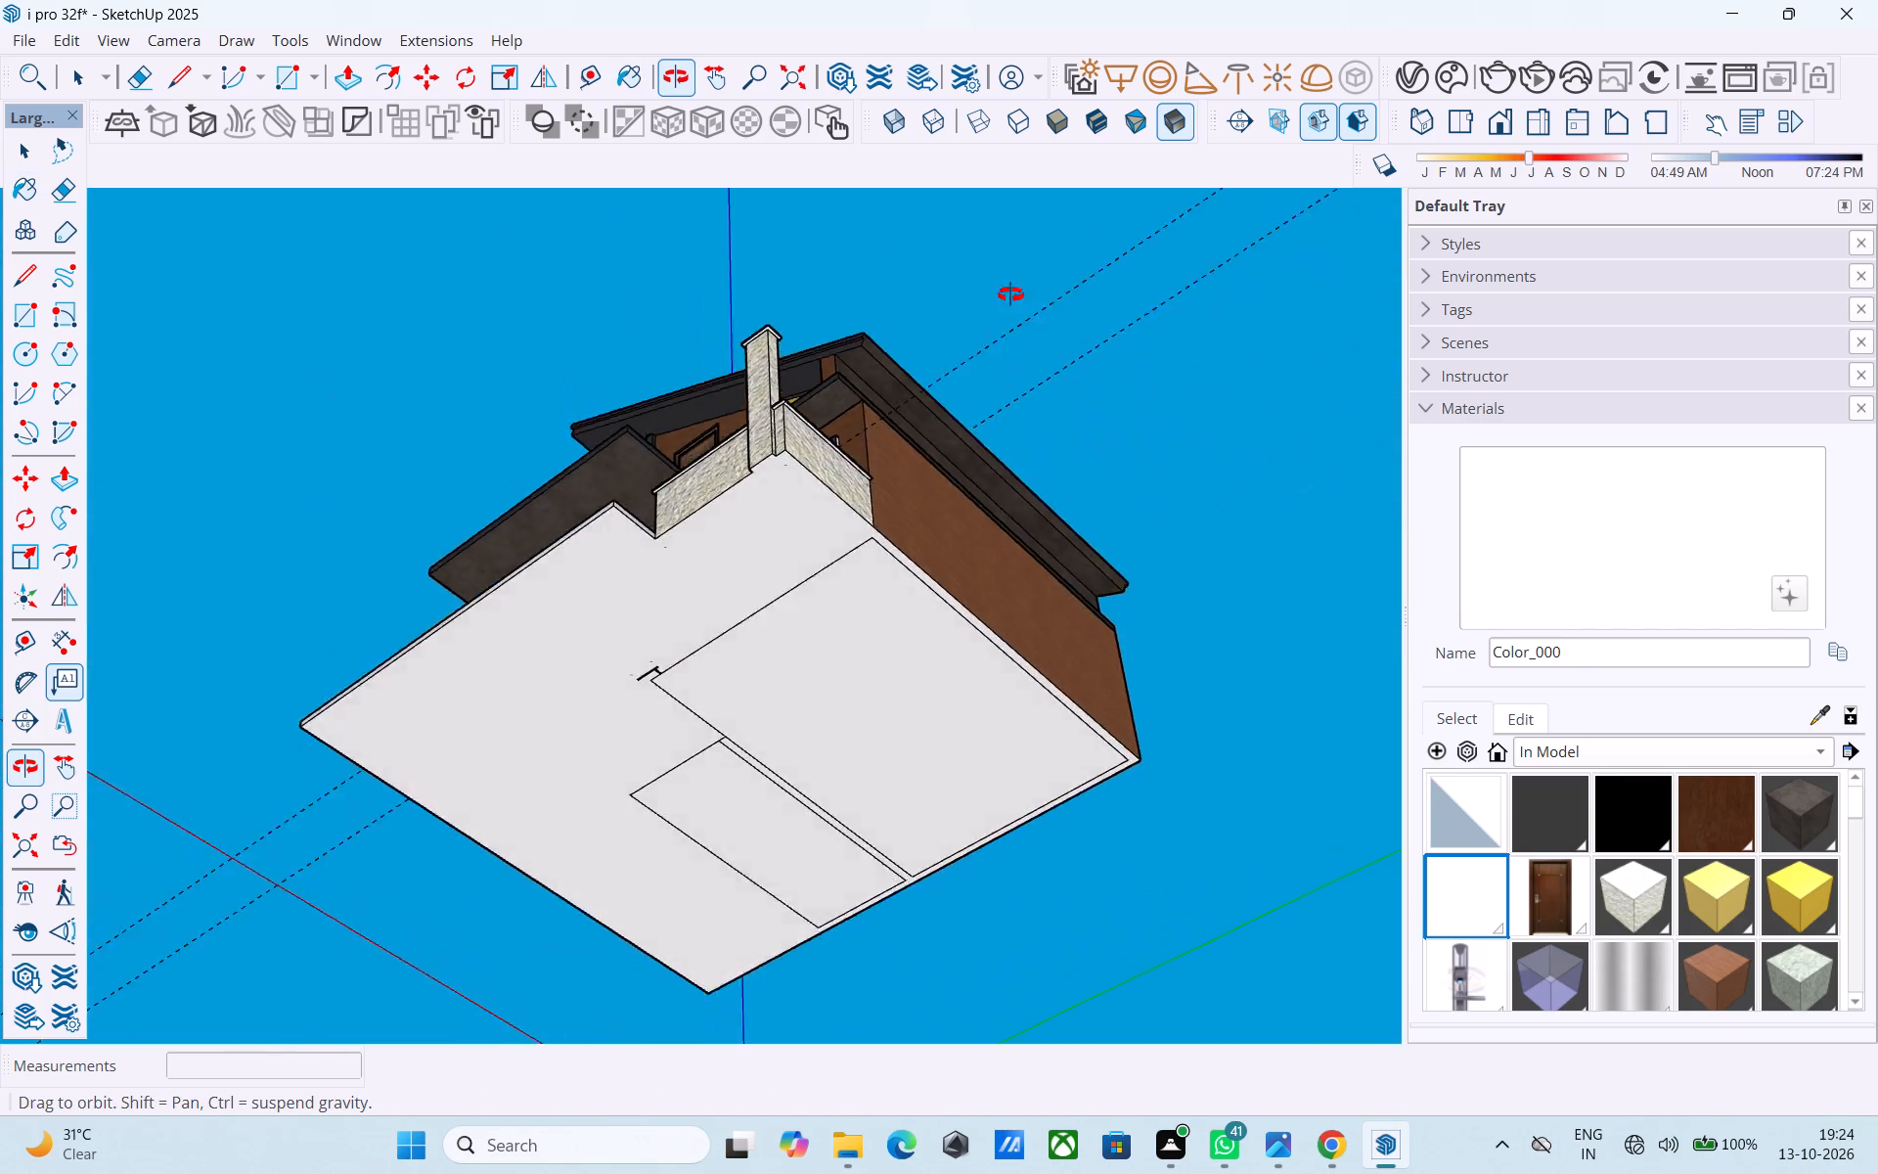
middle_click_drag(1010, 294, 1302, 568)
scroll(954, 553, "up", 4)
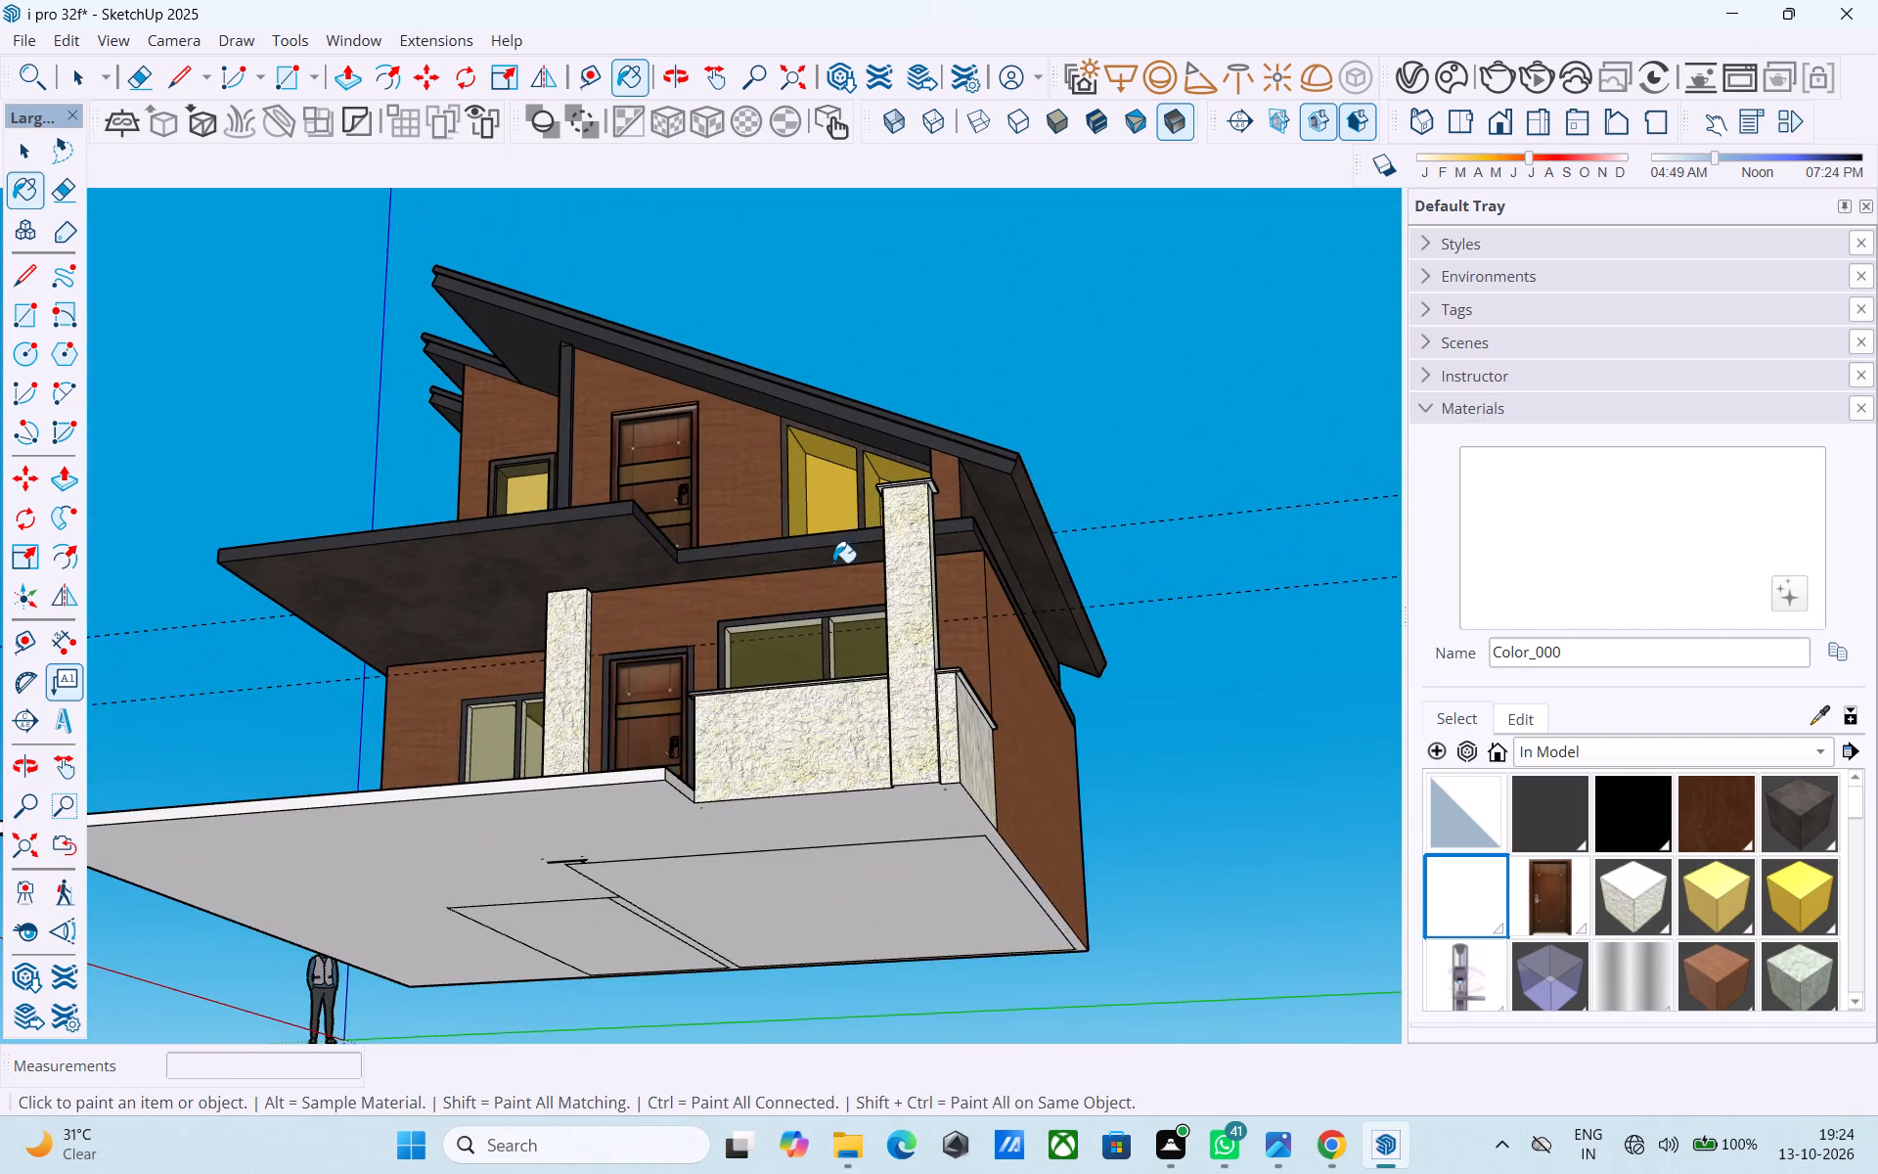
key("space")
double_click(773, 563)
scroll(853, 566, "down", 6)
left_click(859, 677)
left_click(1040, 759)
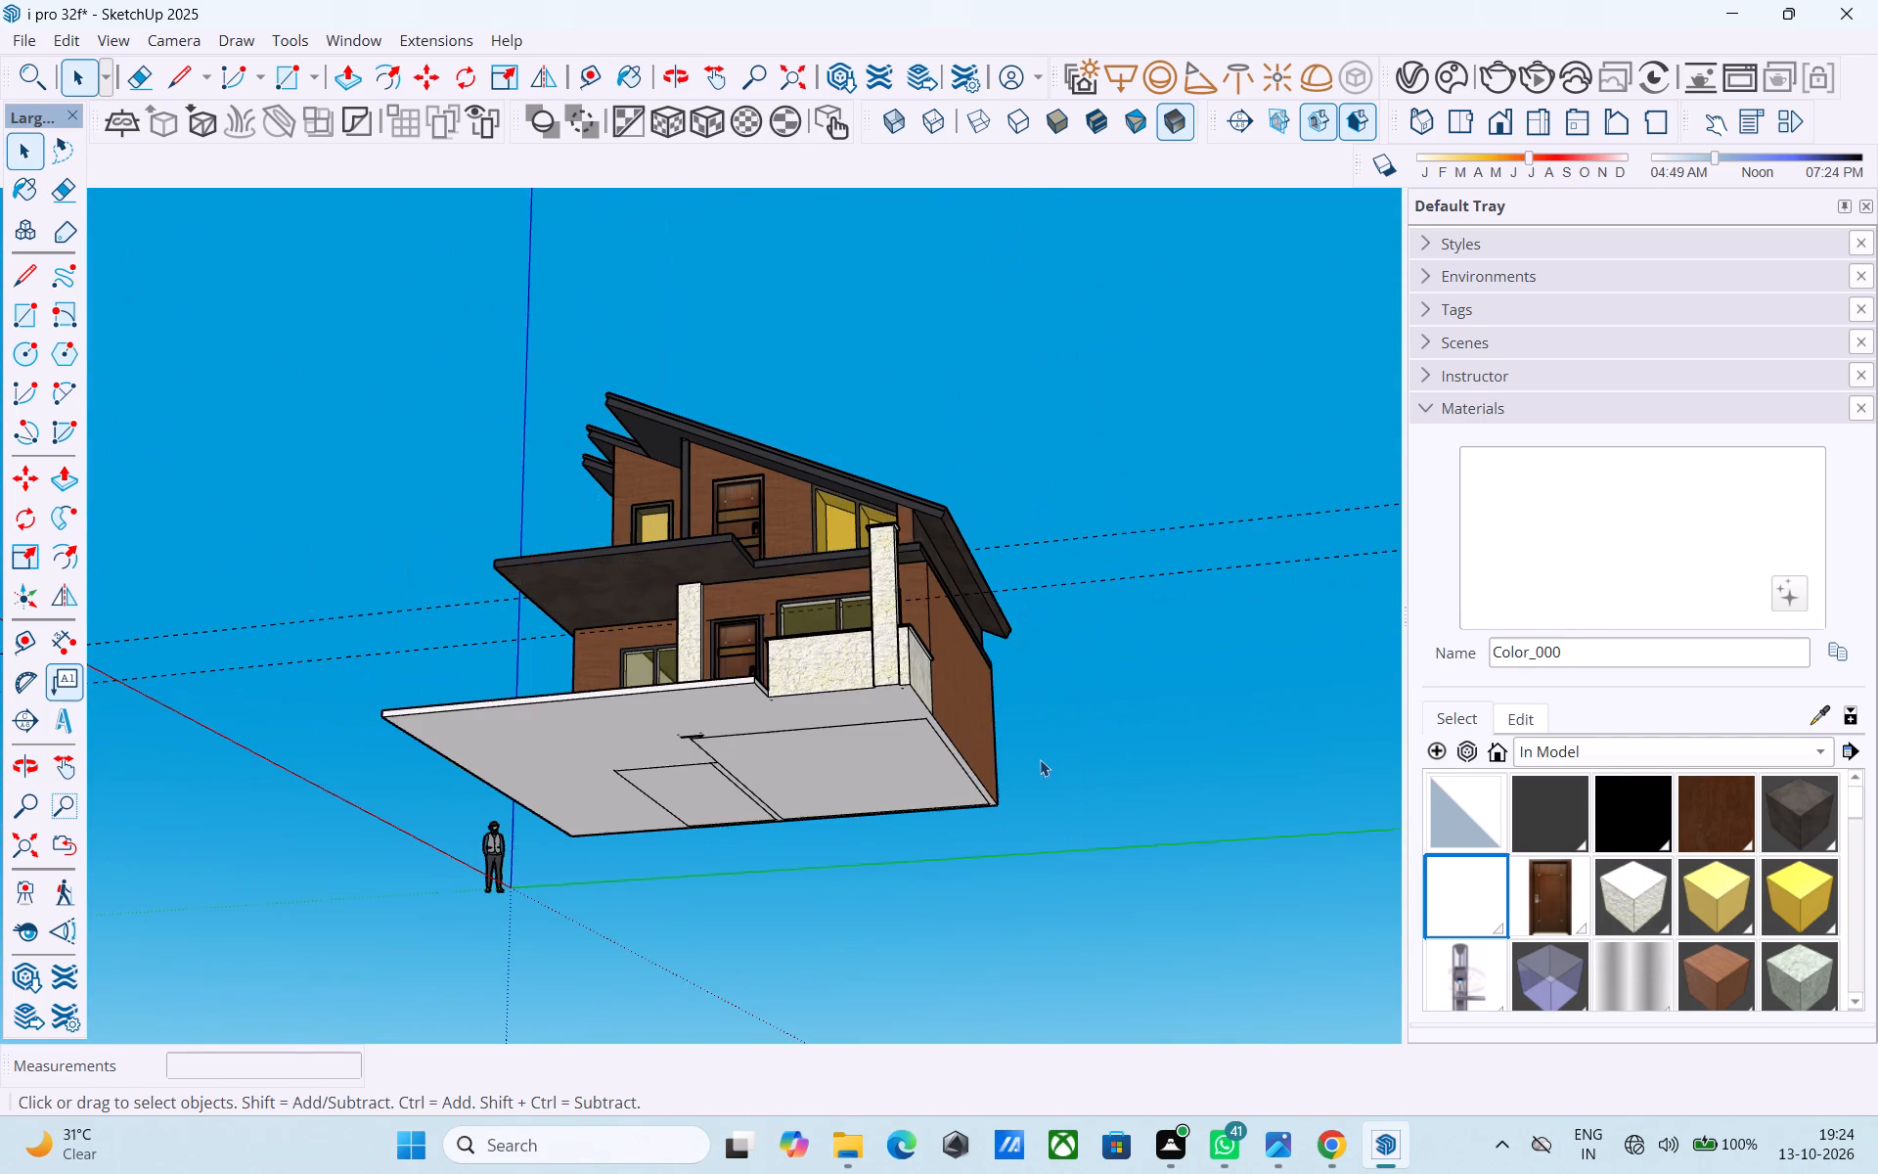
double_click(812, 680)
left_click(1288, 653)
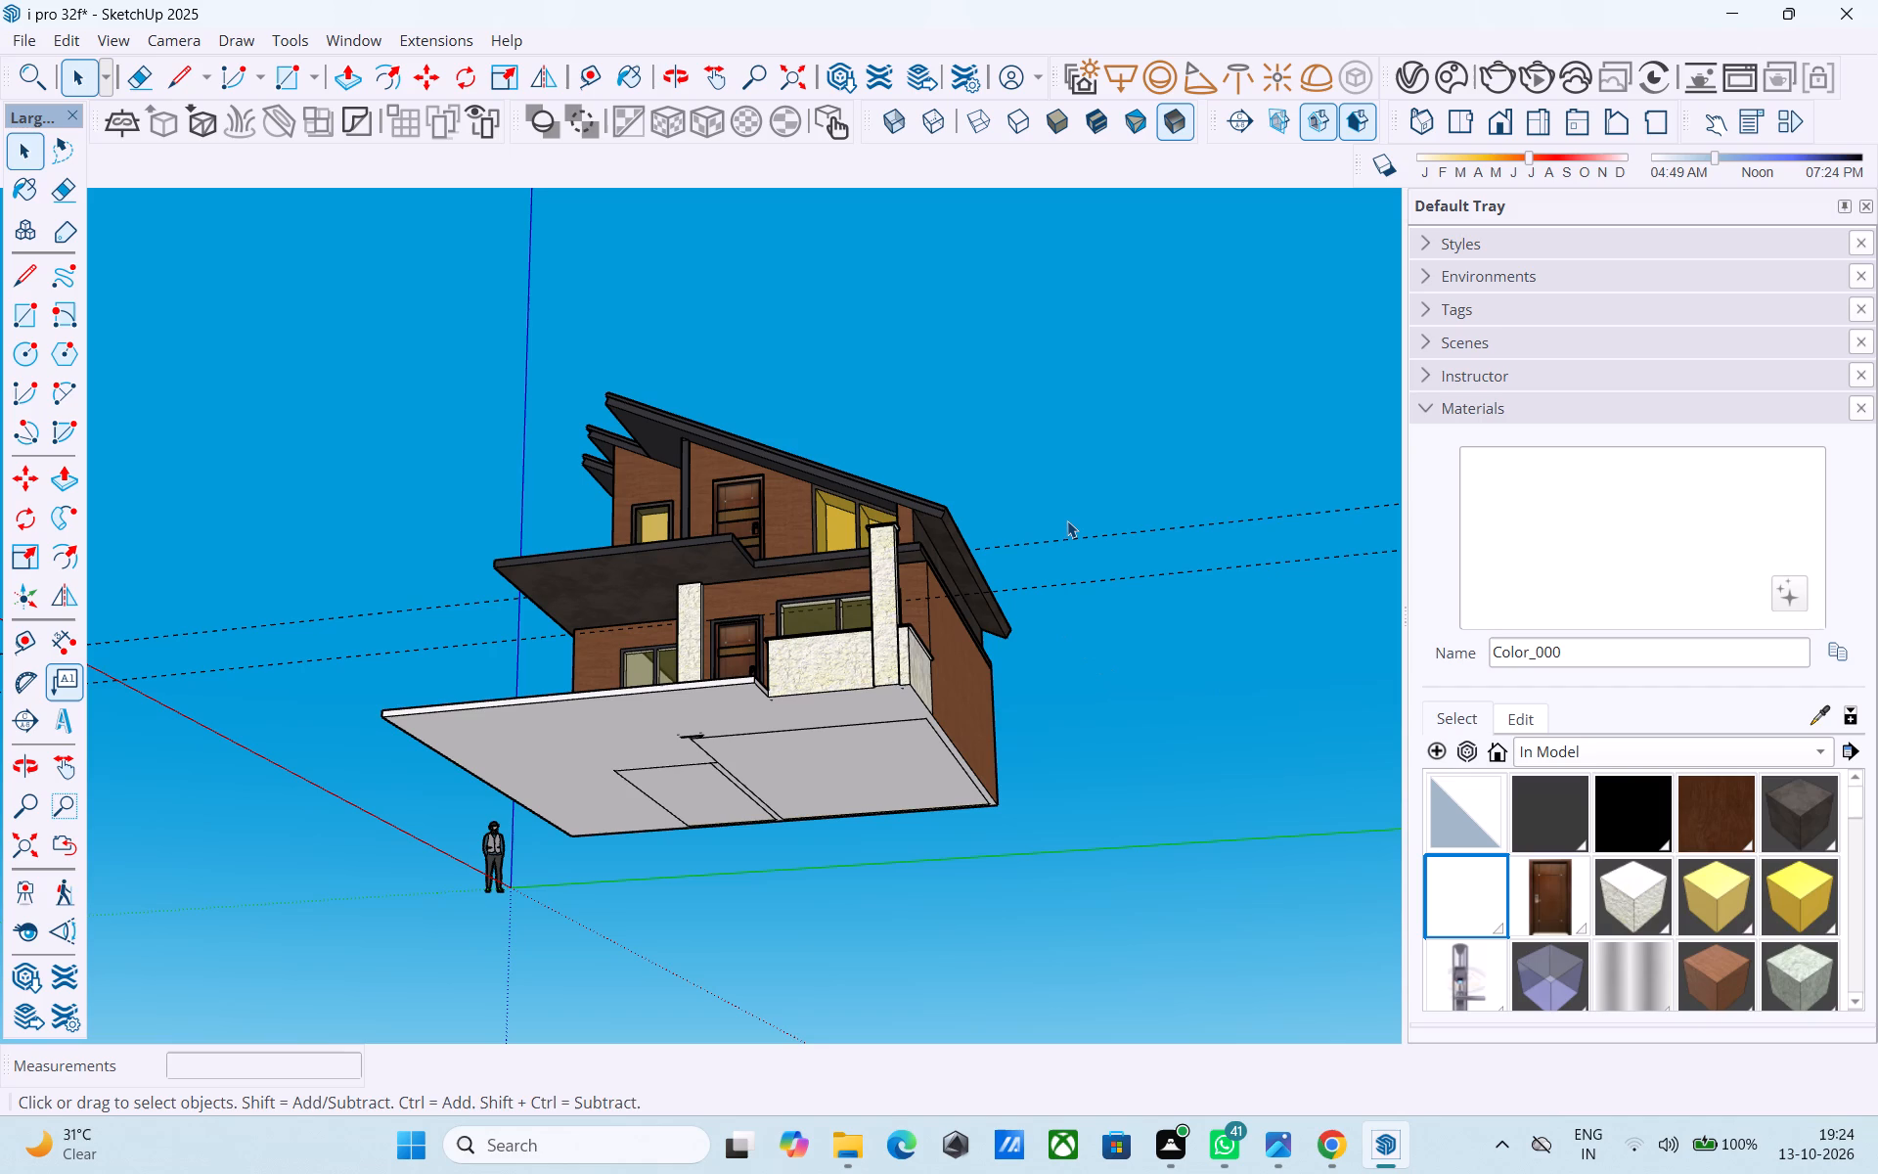
Erase the lower of the two dashed construction guide lines crossing the house.
key("e")
left_click_drag(1081, 497, 1132, 625)
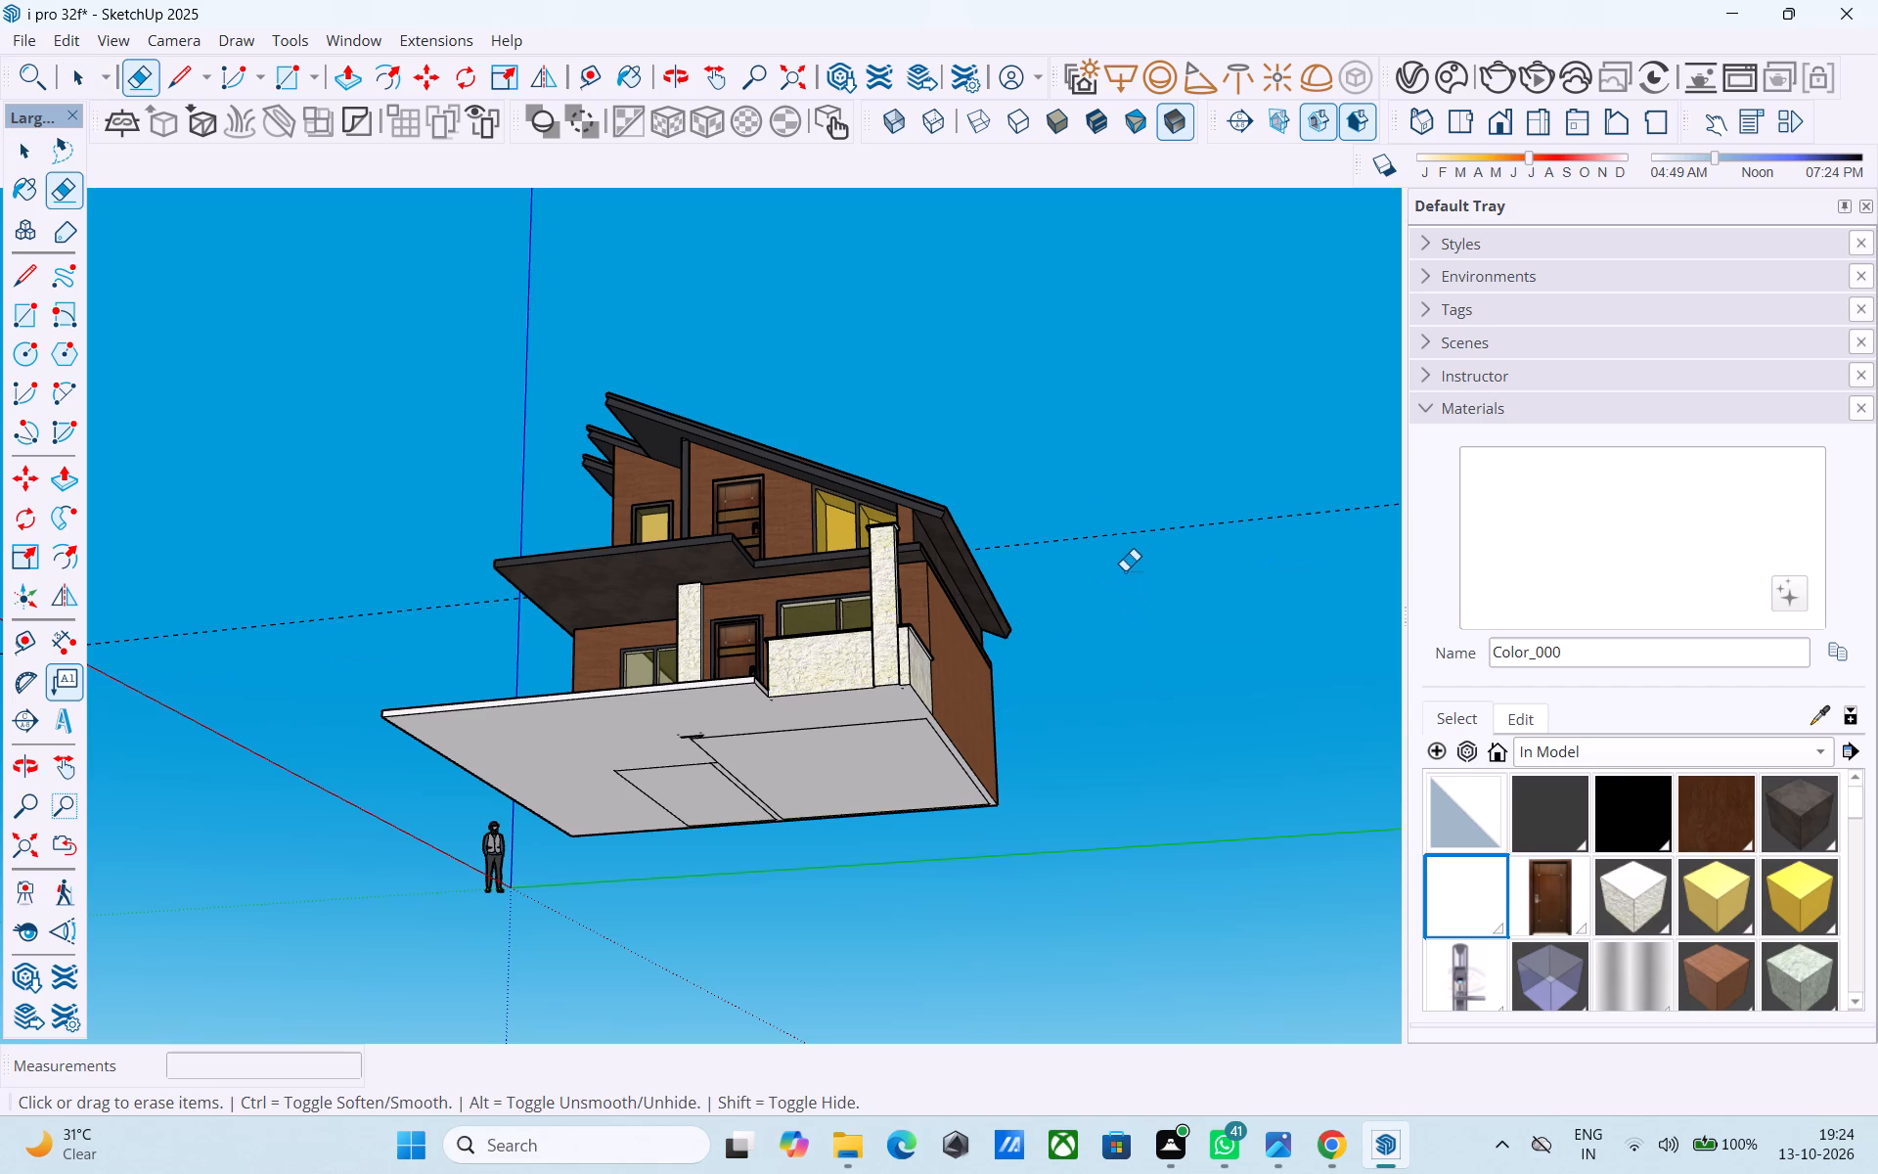
key("space")
left_click(1125, 570)
Save the model with the house seen from the front.
middle_click_drag(885, 524, 1056, 749)
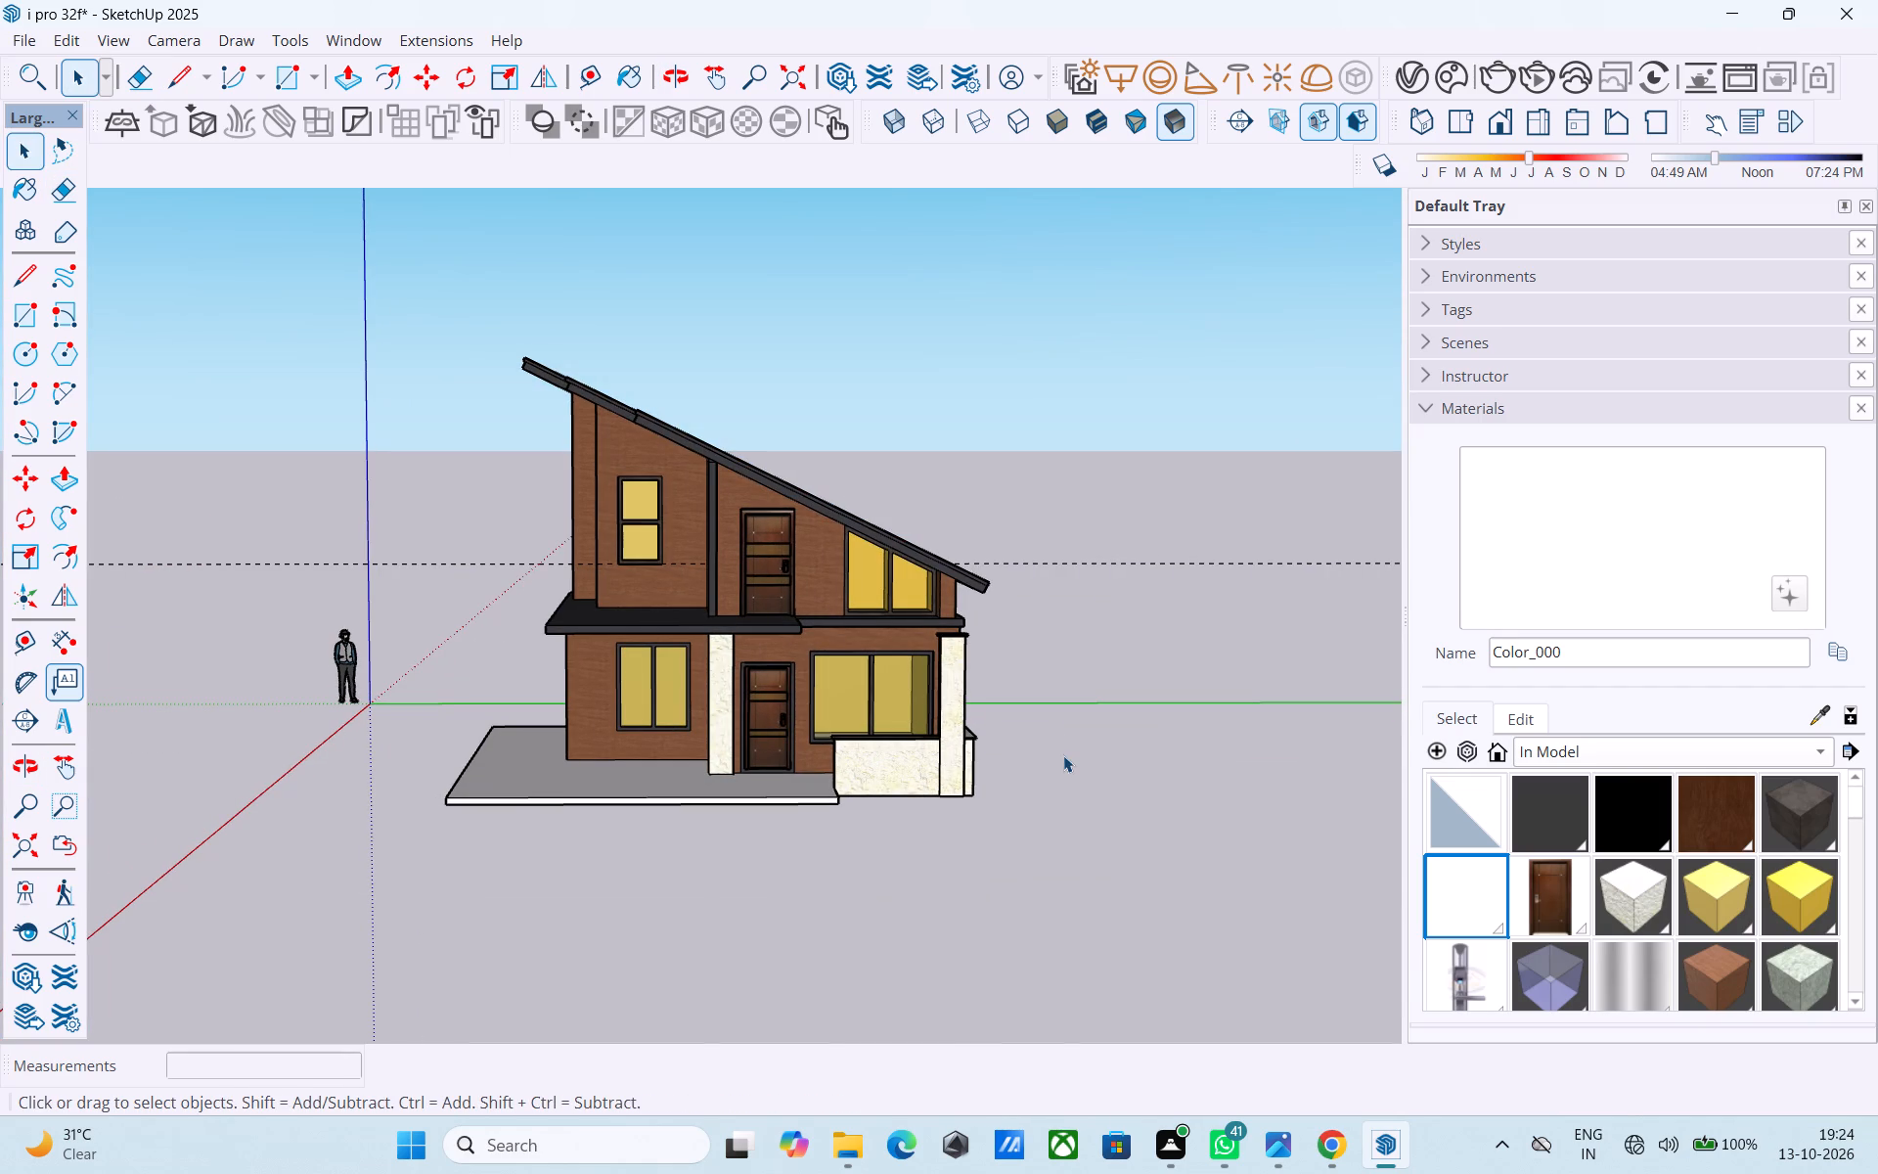
key("ctrl+s")
Review the house and its extended slab from the front corner, side and above.
middle_click_drag(821, 676, 1365, 664)
scroll(936, 582, "up", 5)
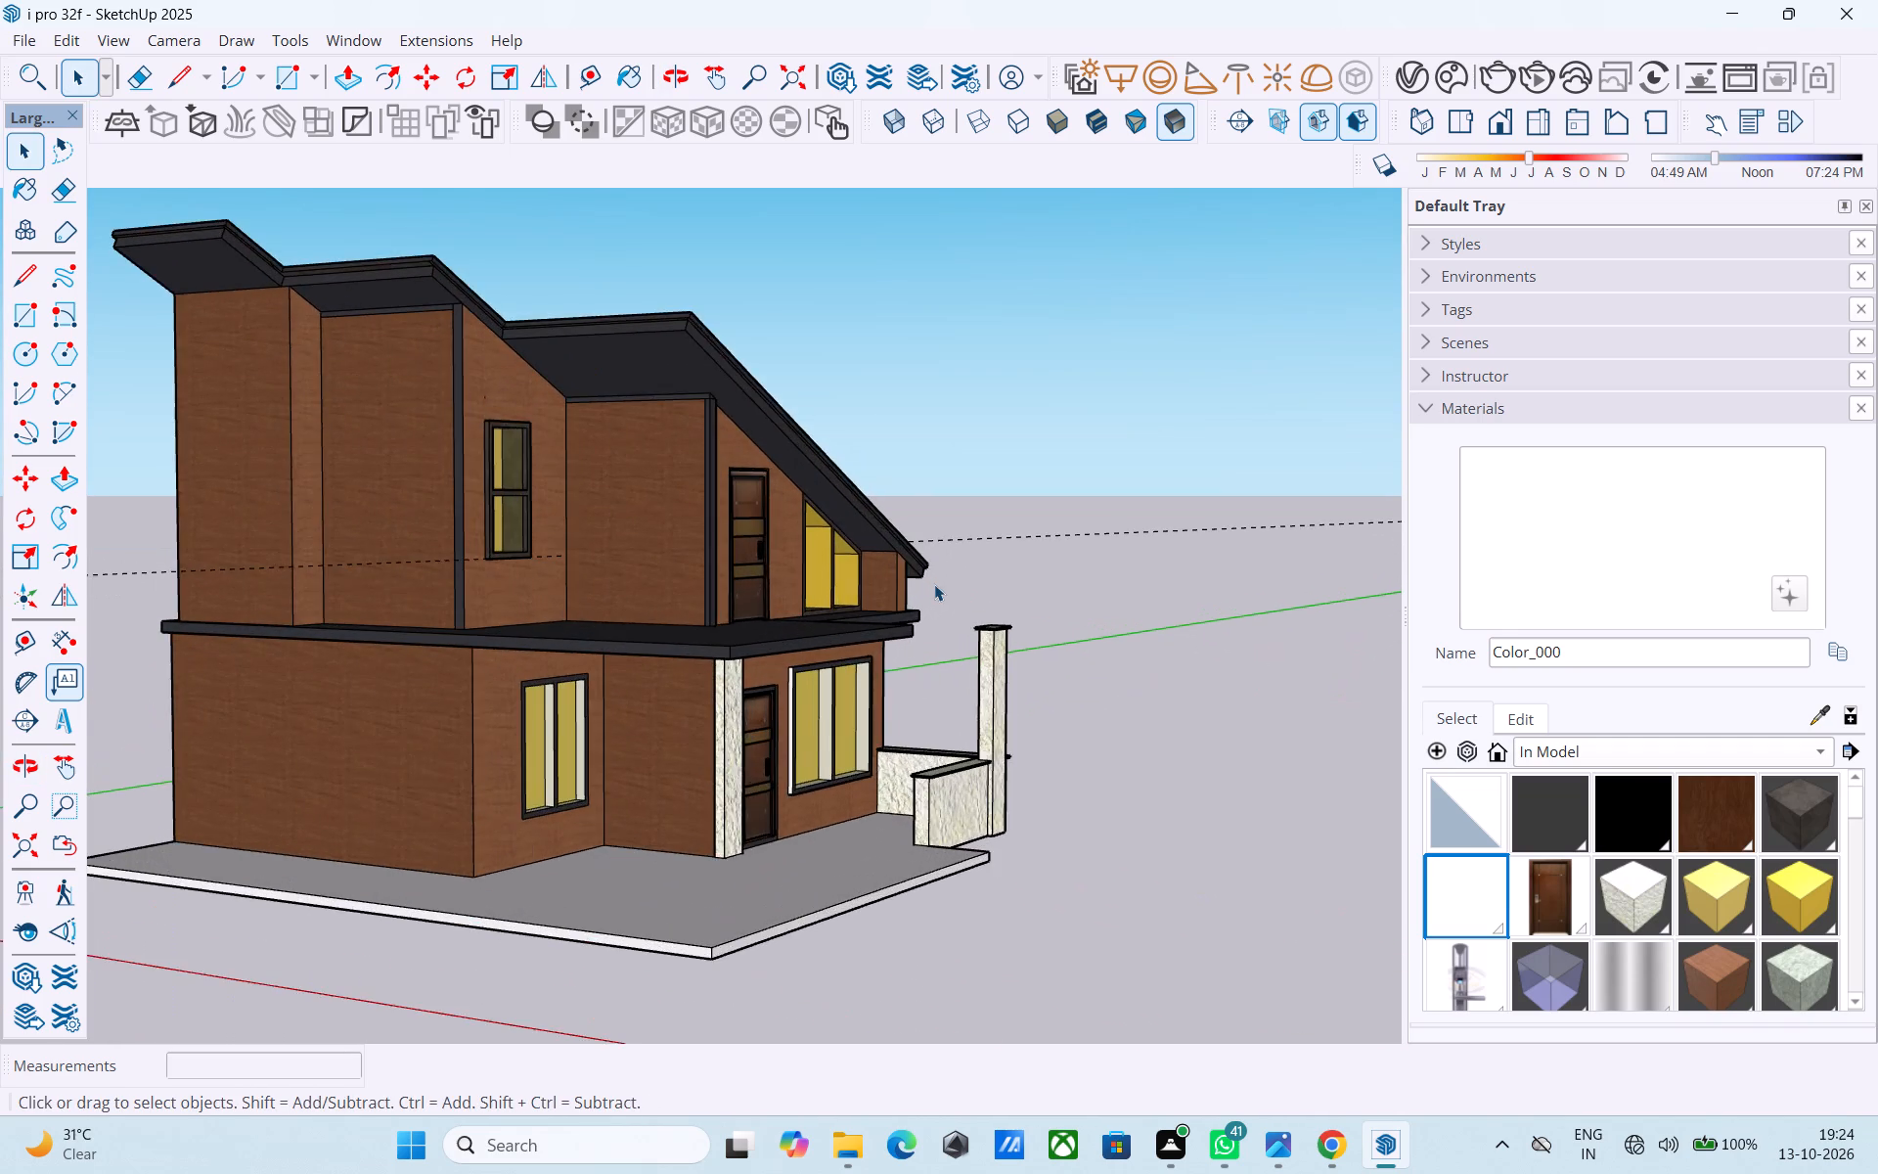
scroll(934, 584, "down", 1)
middle_click_drag(944, 586, 633, 519)
scroll(600, 520, "down", 5)
middle_click_drag(589, 543, 880, 833)
scroll(882, 827, "up", 1)
middle_click_drag(882, 827, 1089, 699)
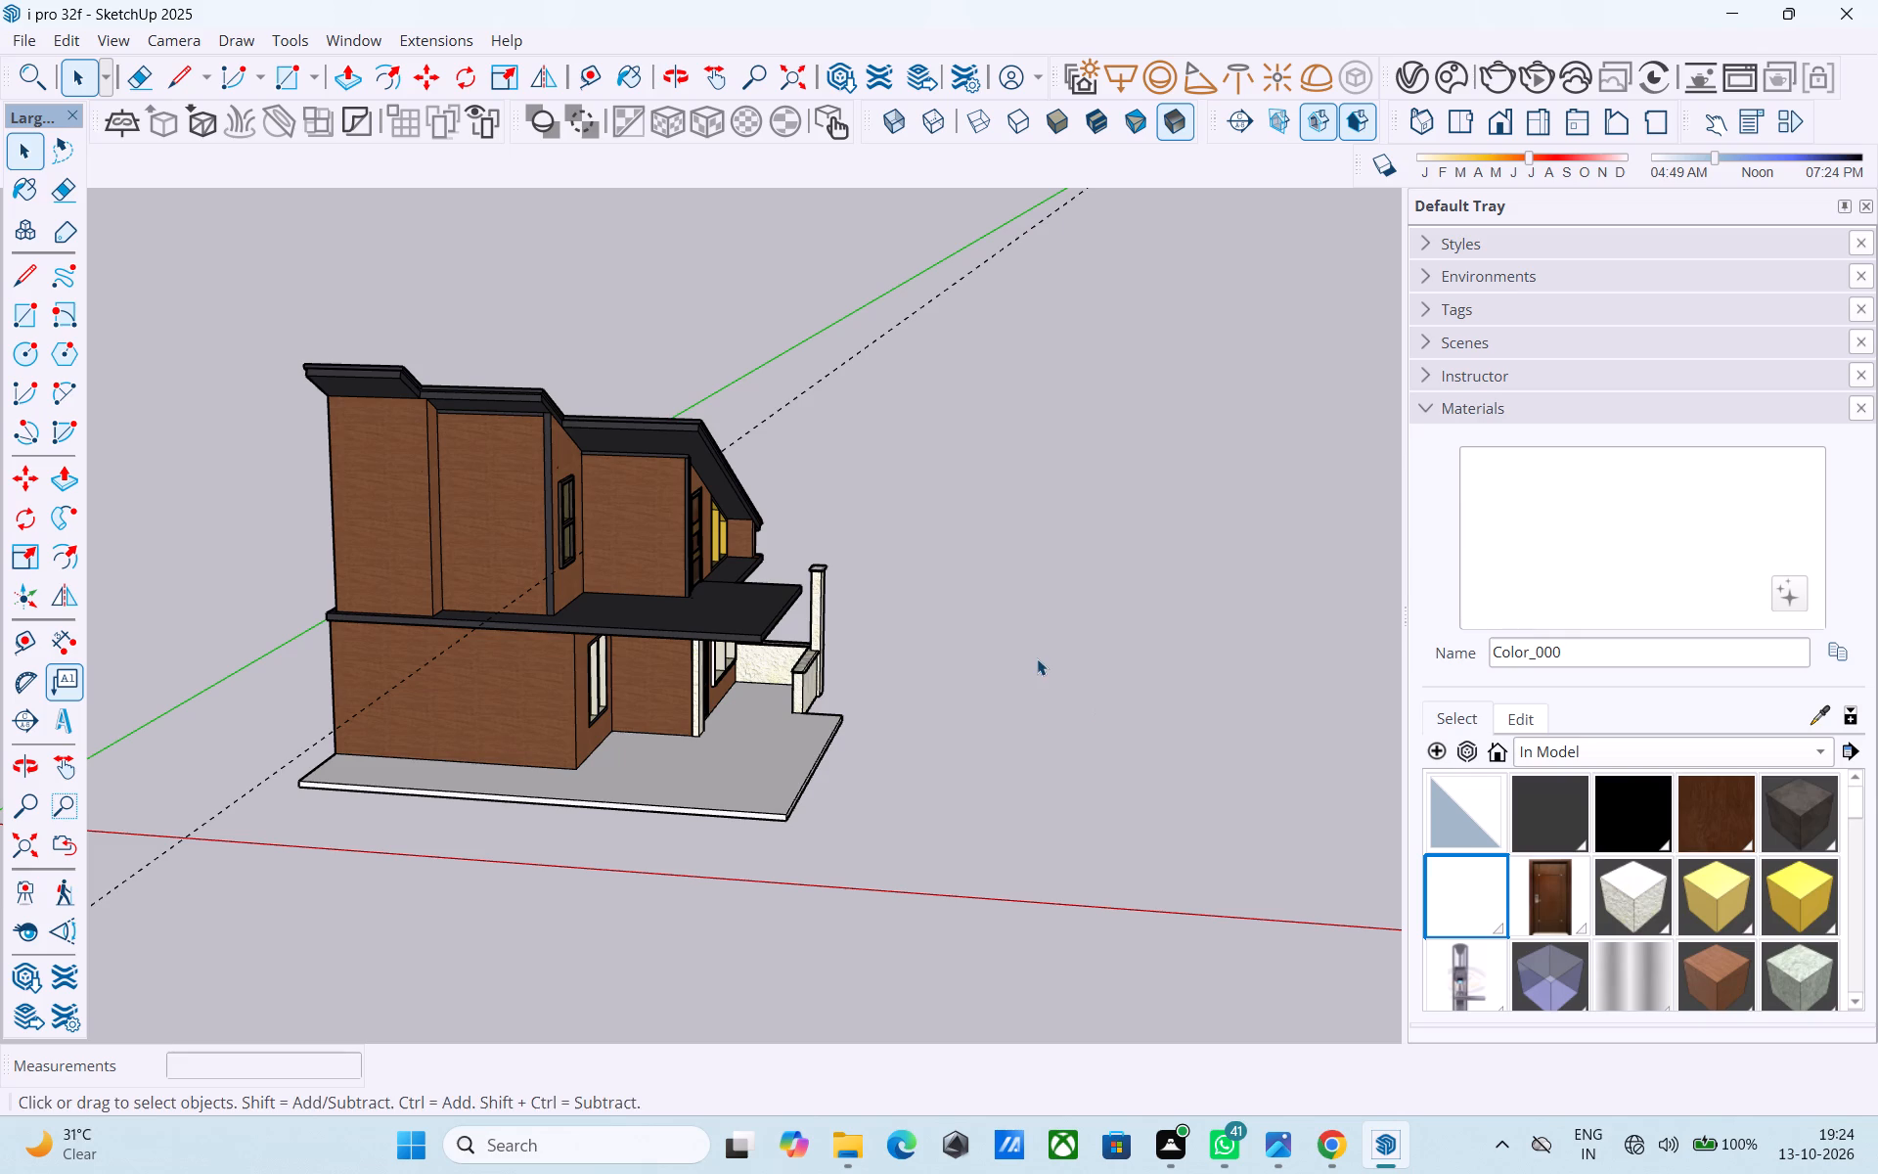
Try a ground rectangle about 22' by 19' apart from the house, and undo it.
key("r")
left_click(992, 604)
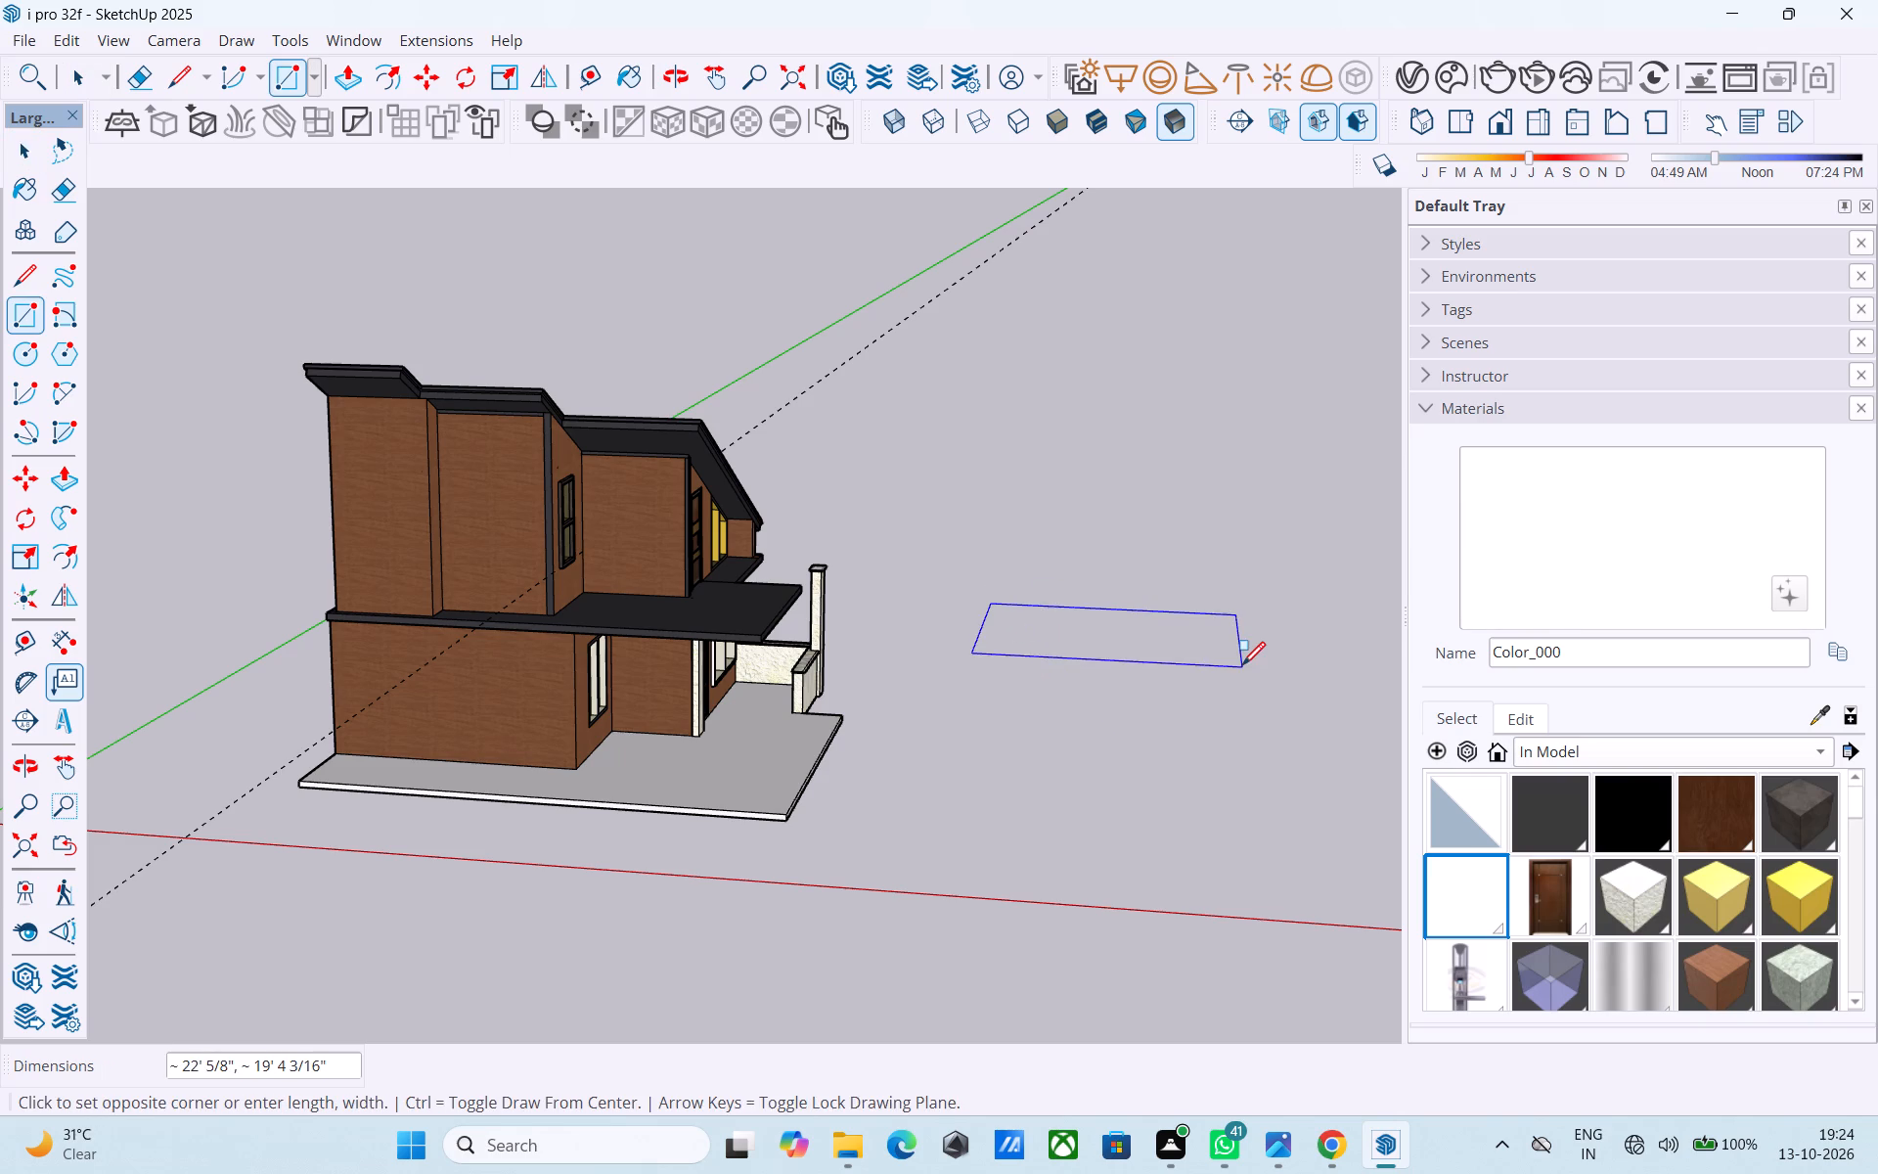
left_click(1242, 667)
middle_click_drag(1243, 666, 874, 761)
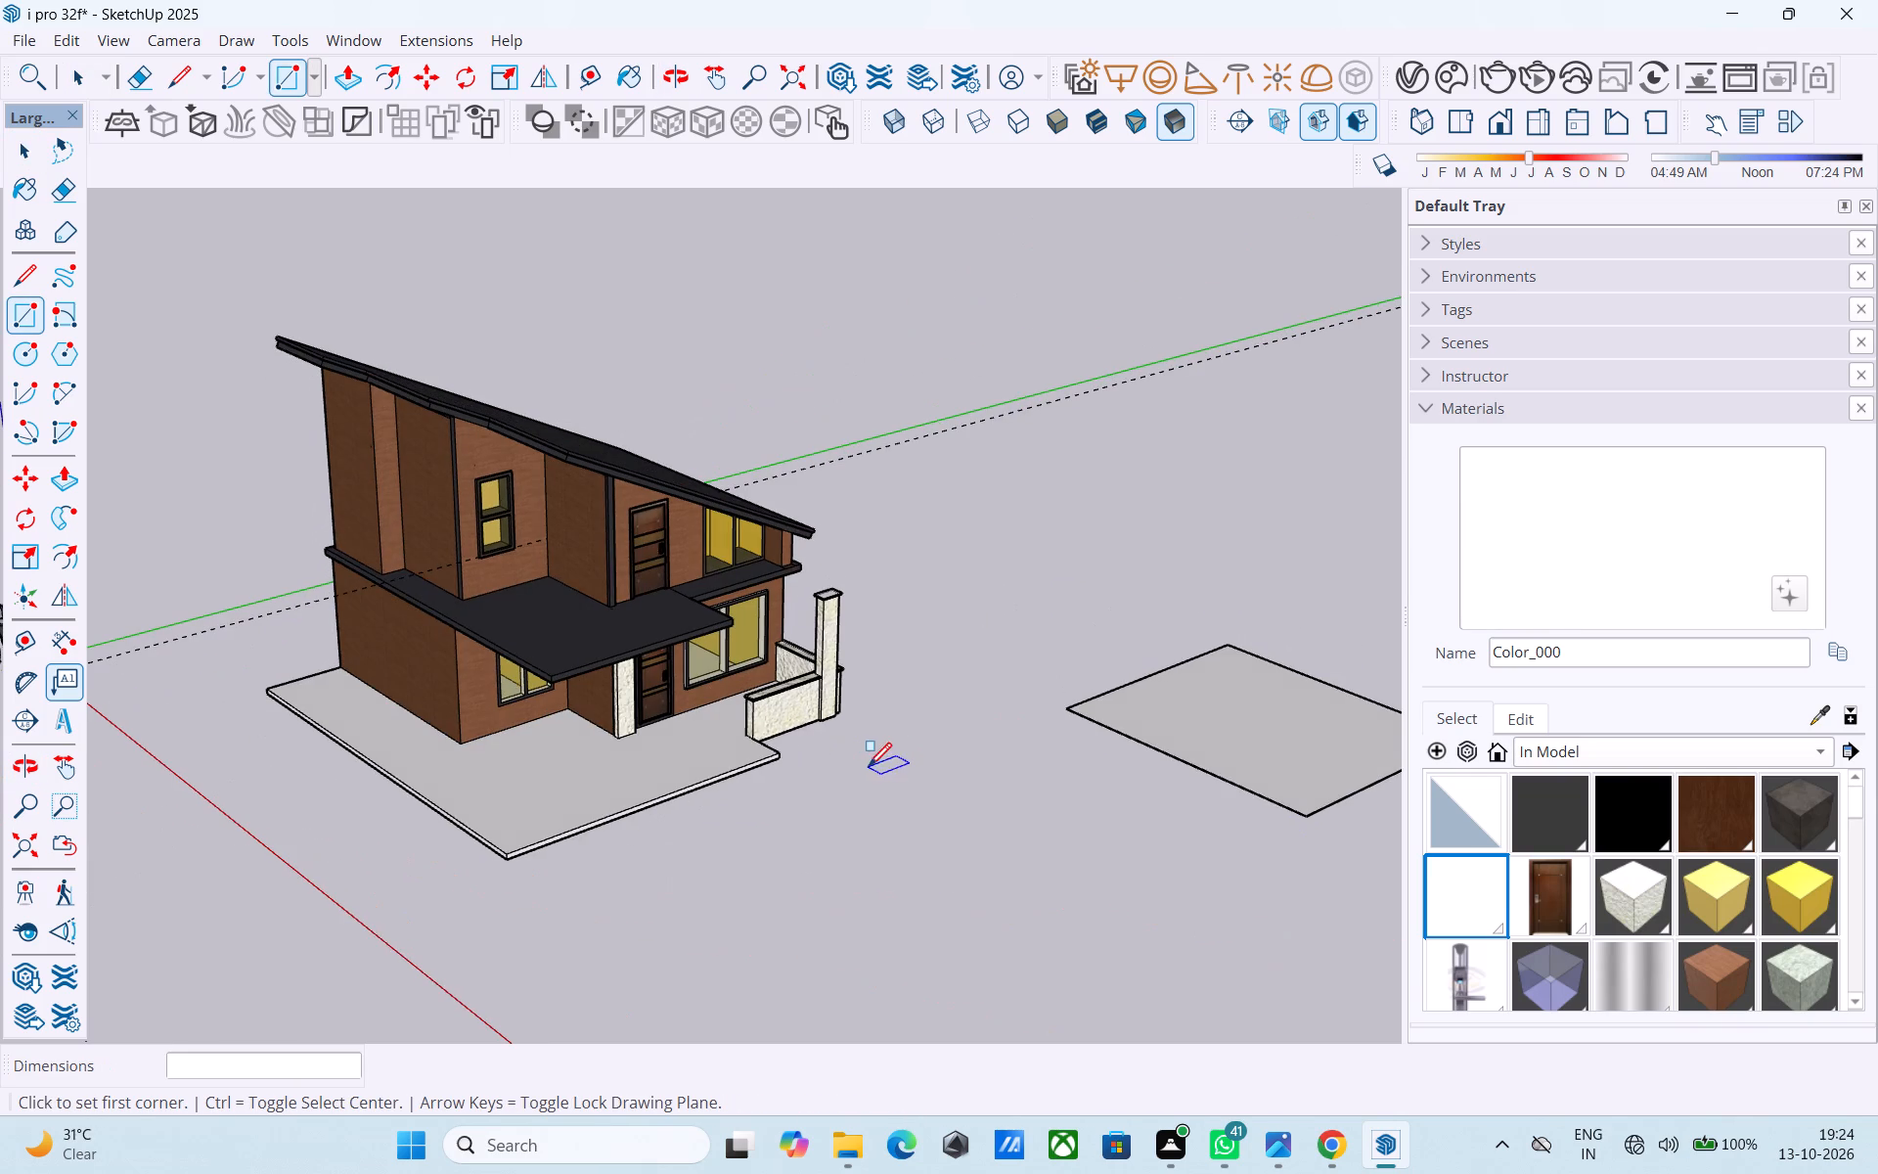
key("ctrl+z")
Draw a rectangle about 37' by 15' on the open ground beyond the house's stone porch walls.
middle_click_drag(832, 755, 483, 813)
key("r")
left_click(768, 630)
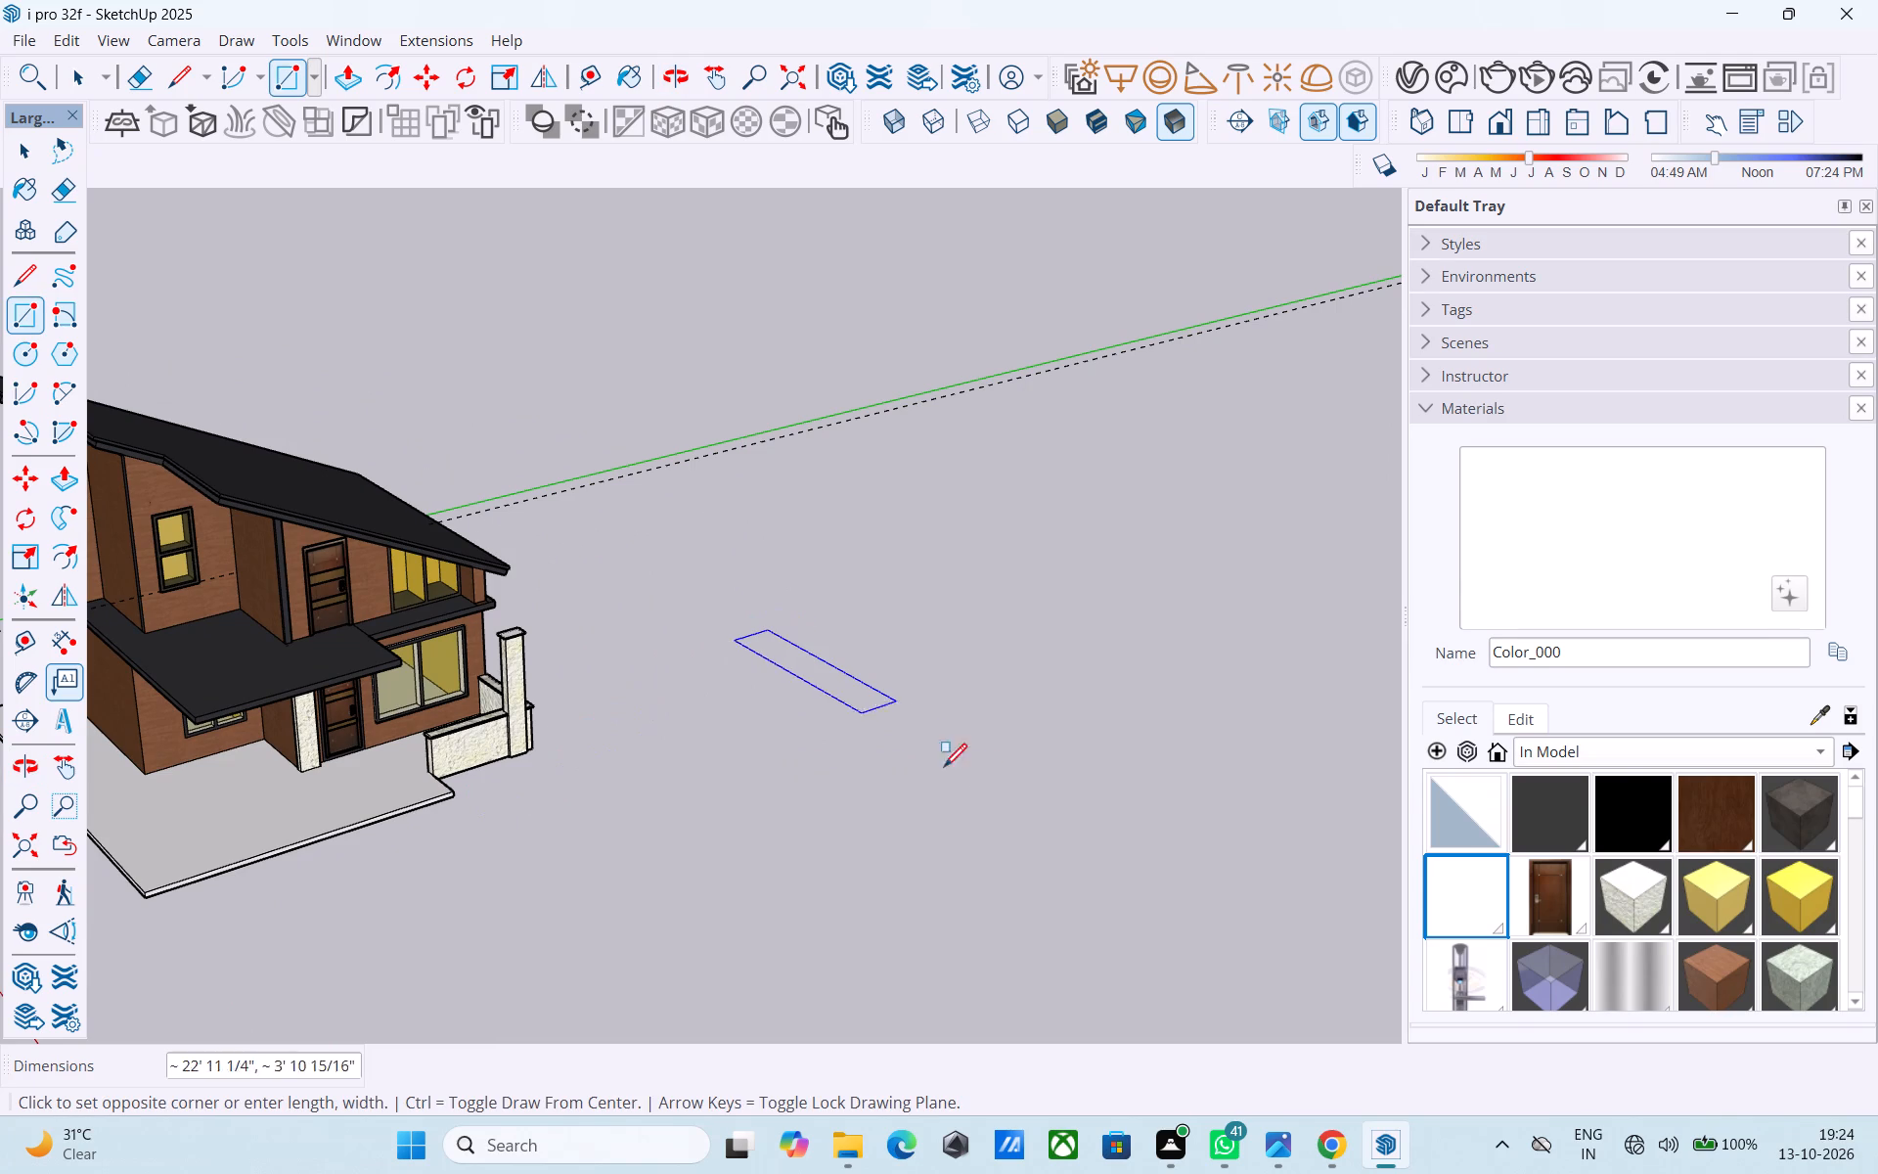
left_click(921, 866)
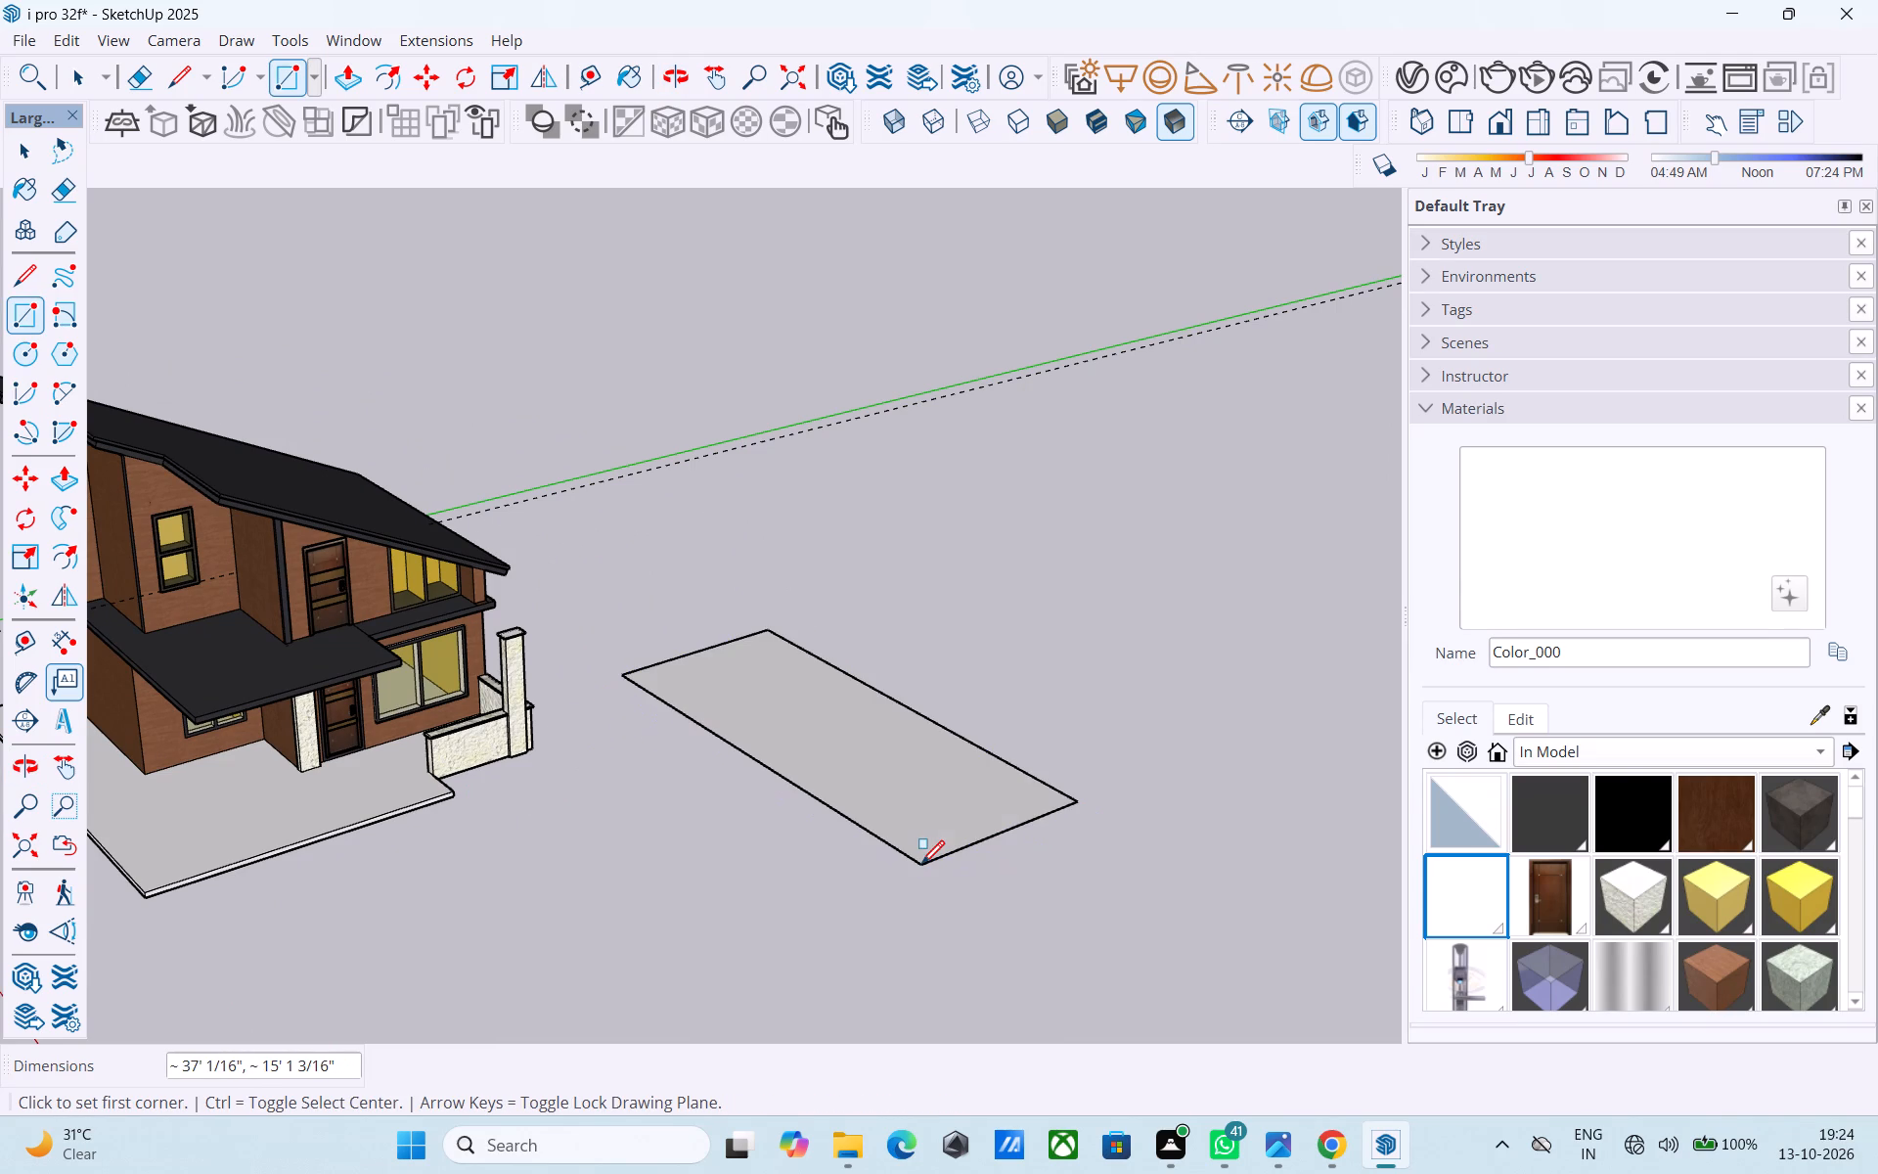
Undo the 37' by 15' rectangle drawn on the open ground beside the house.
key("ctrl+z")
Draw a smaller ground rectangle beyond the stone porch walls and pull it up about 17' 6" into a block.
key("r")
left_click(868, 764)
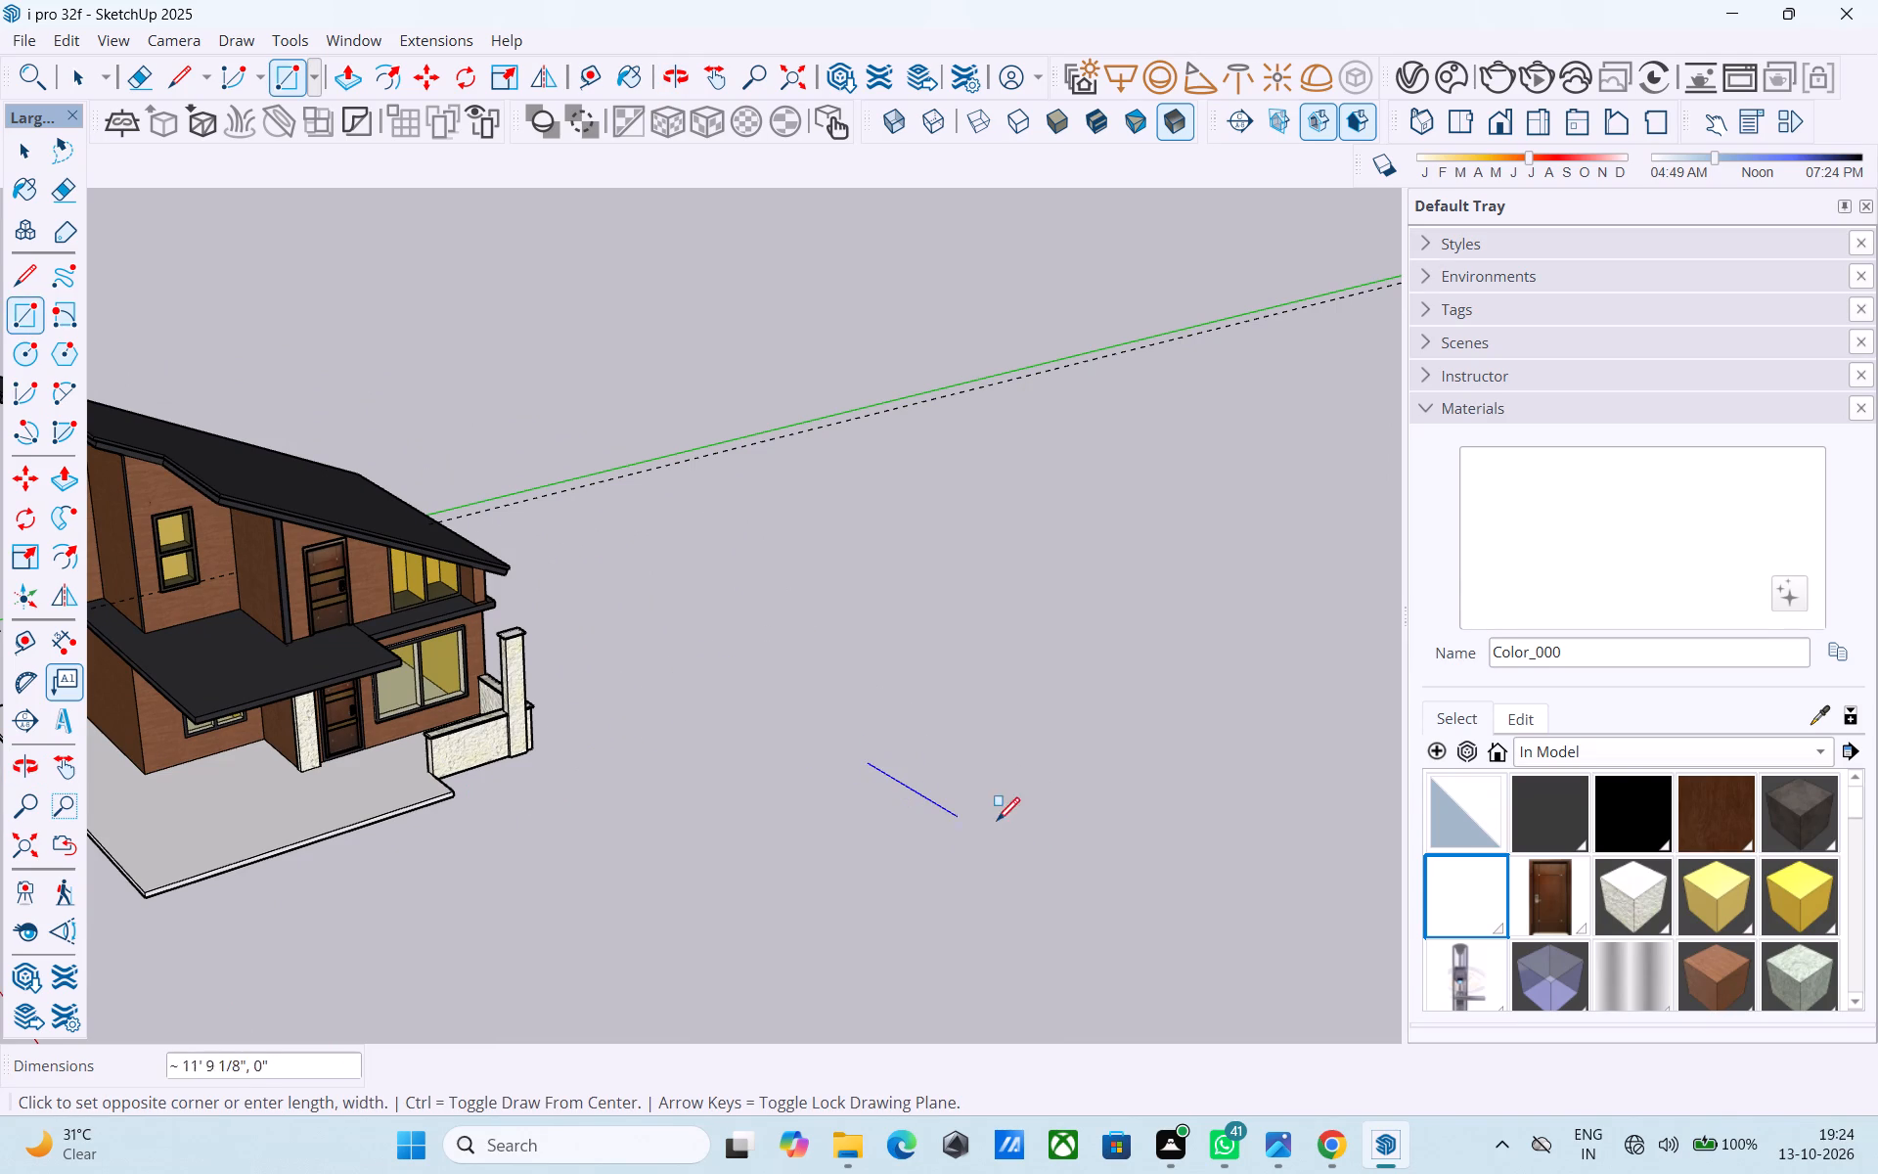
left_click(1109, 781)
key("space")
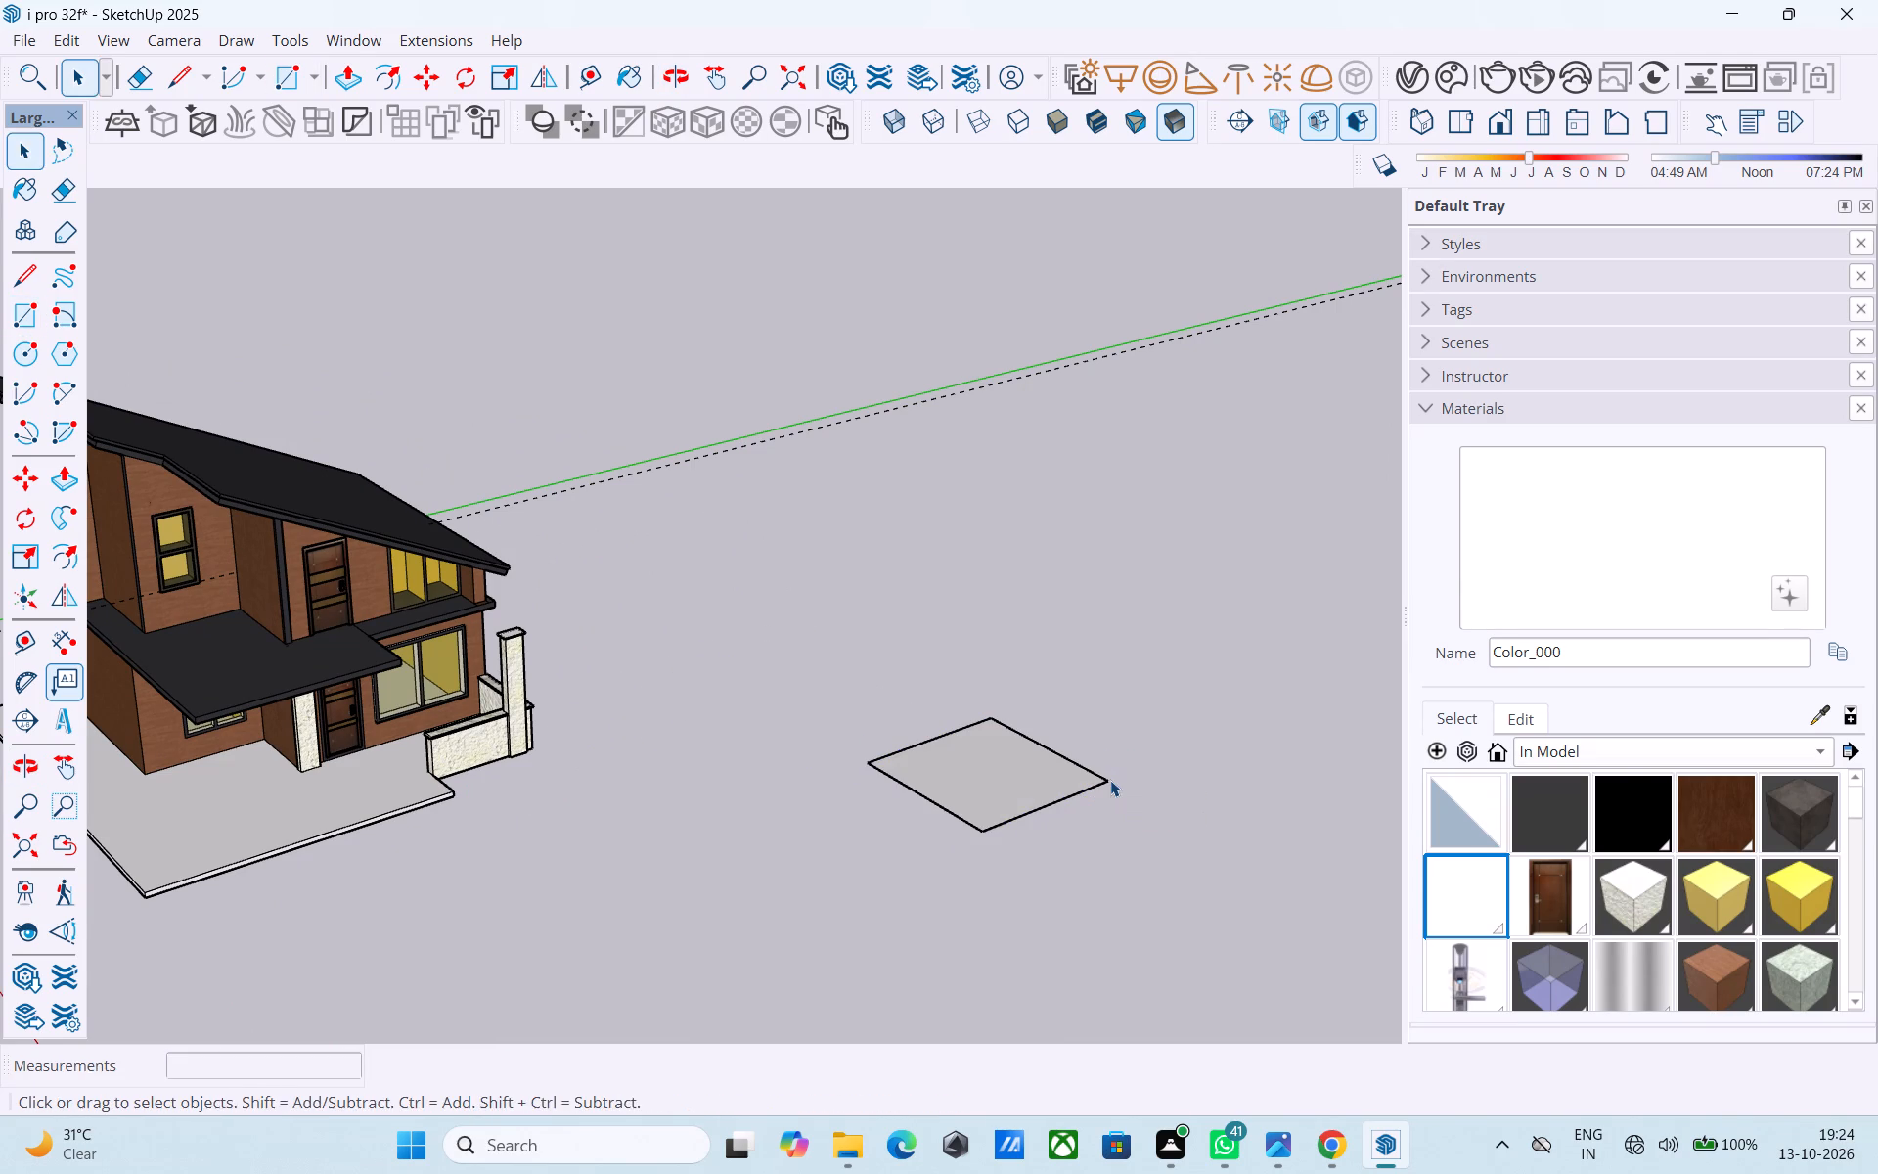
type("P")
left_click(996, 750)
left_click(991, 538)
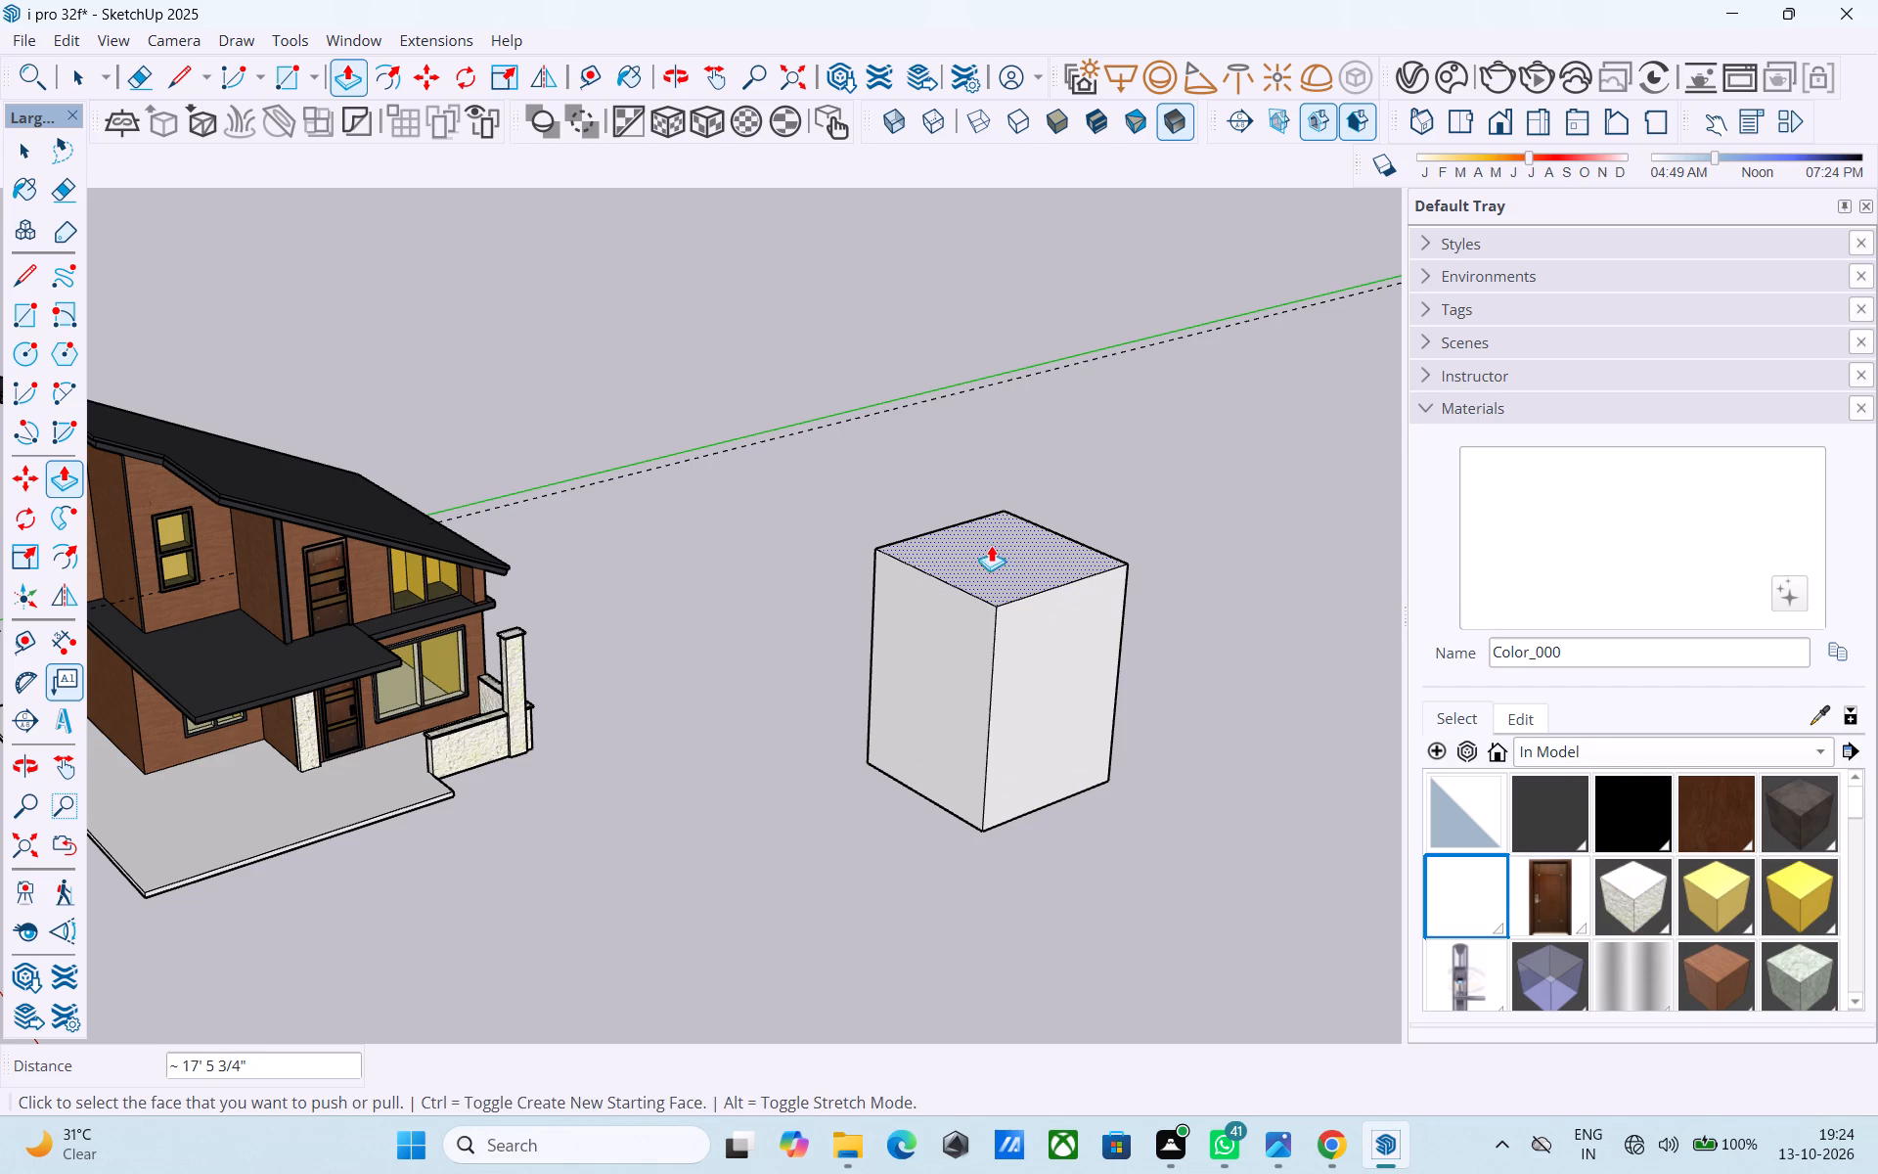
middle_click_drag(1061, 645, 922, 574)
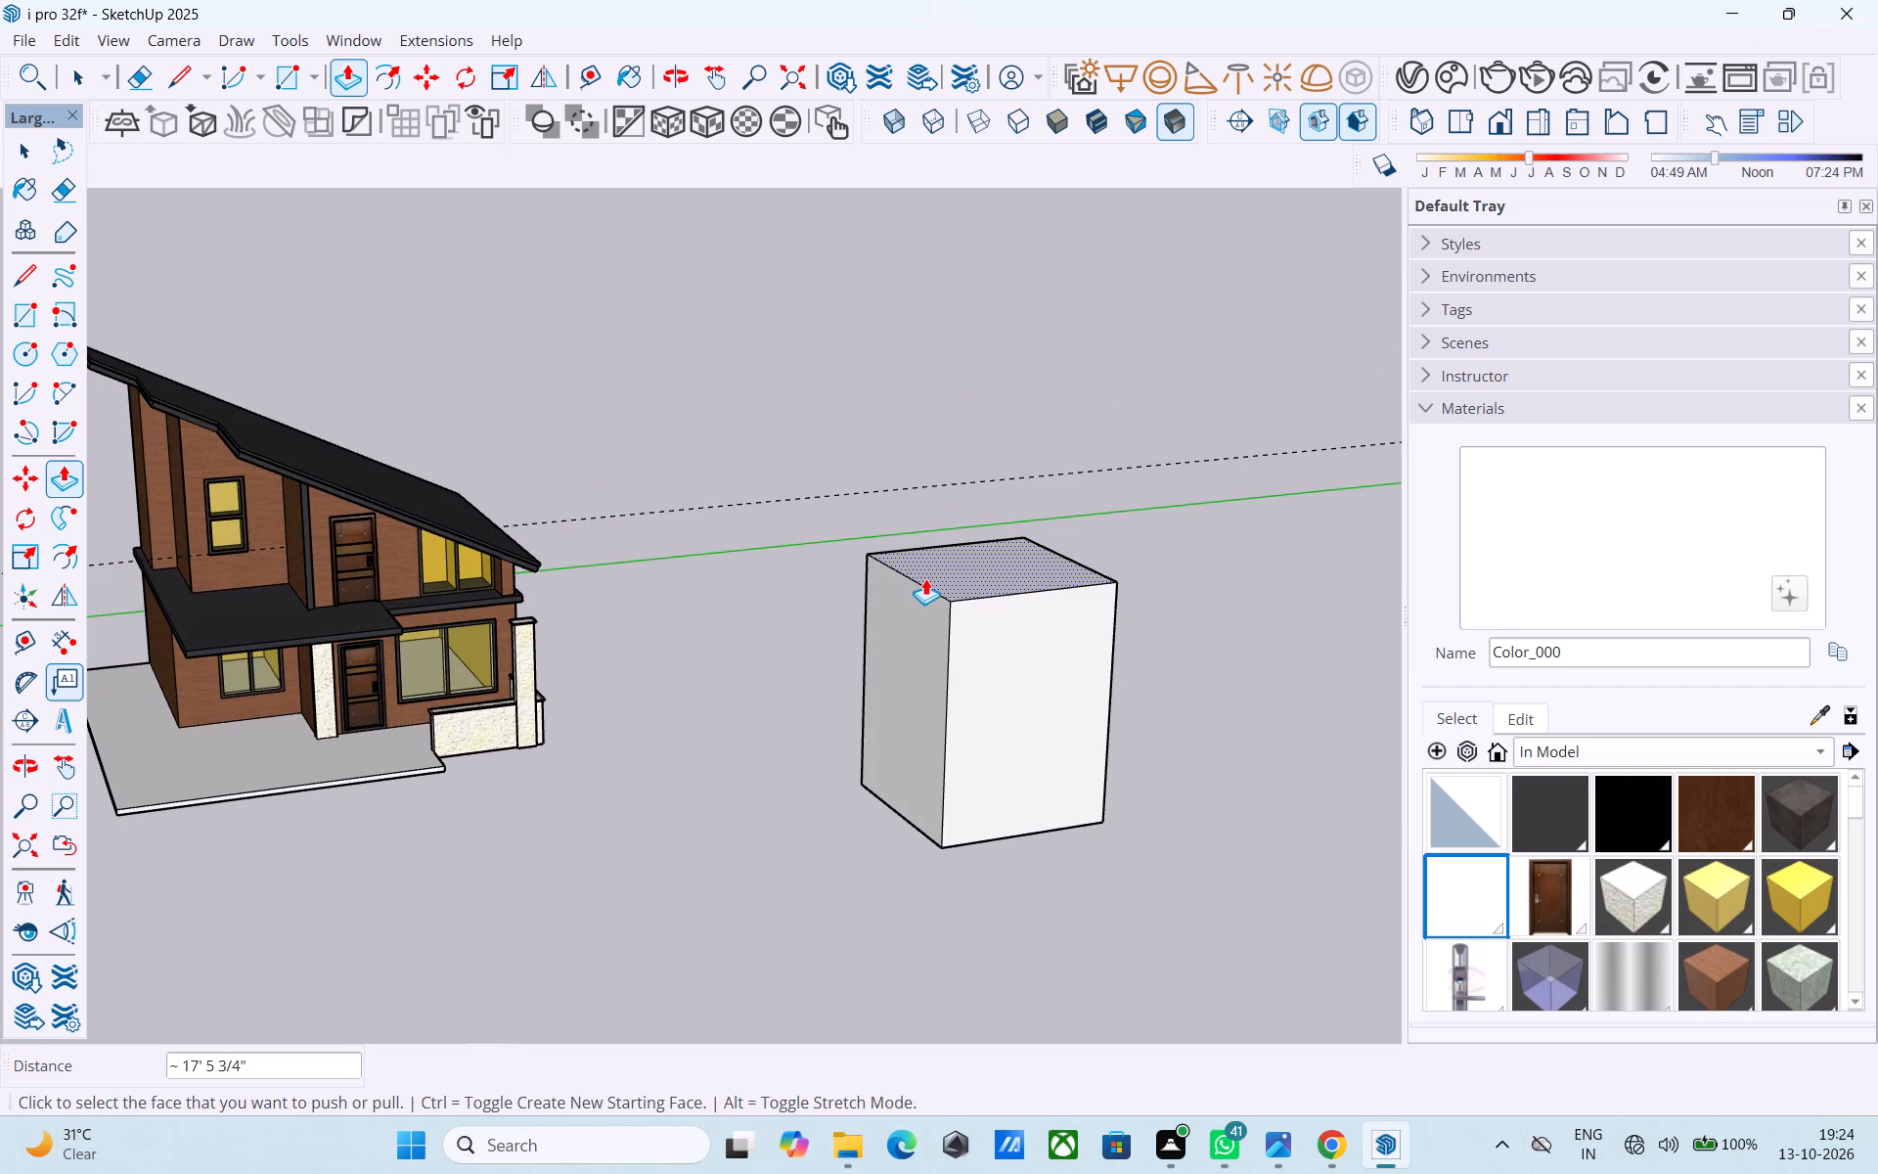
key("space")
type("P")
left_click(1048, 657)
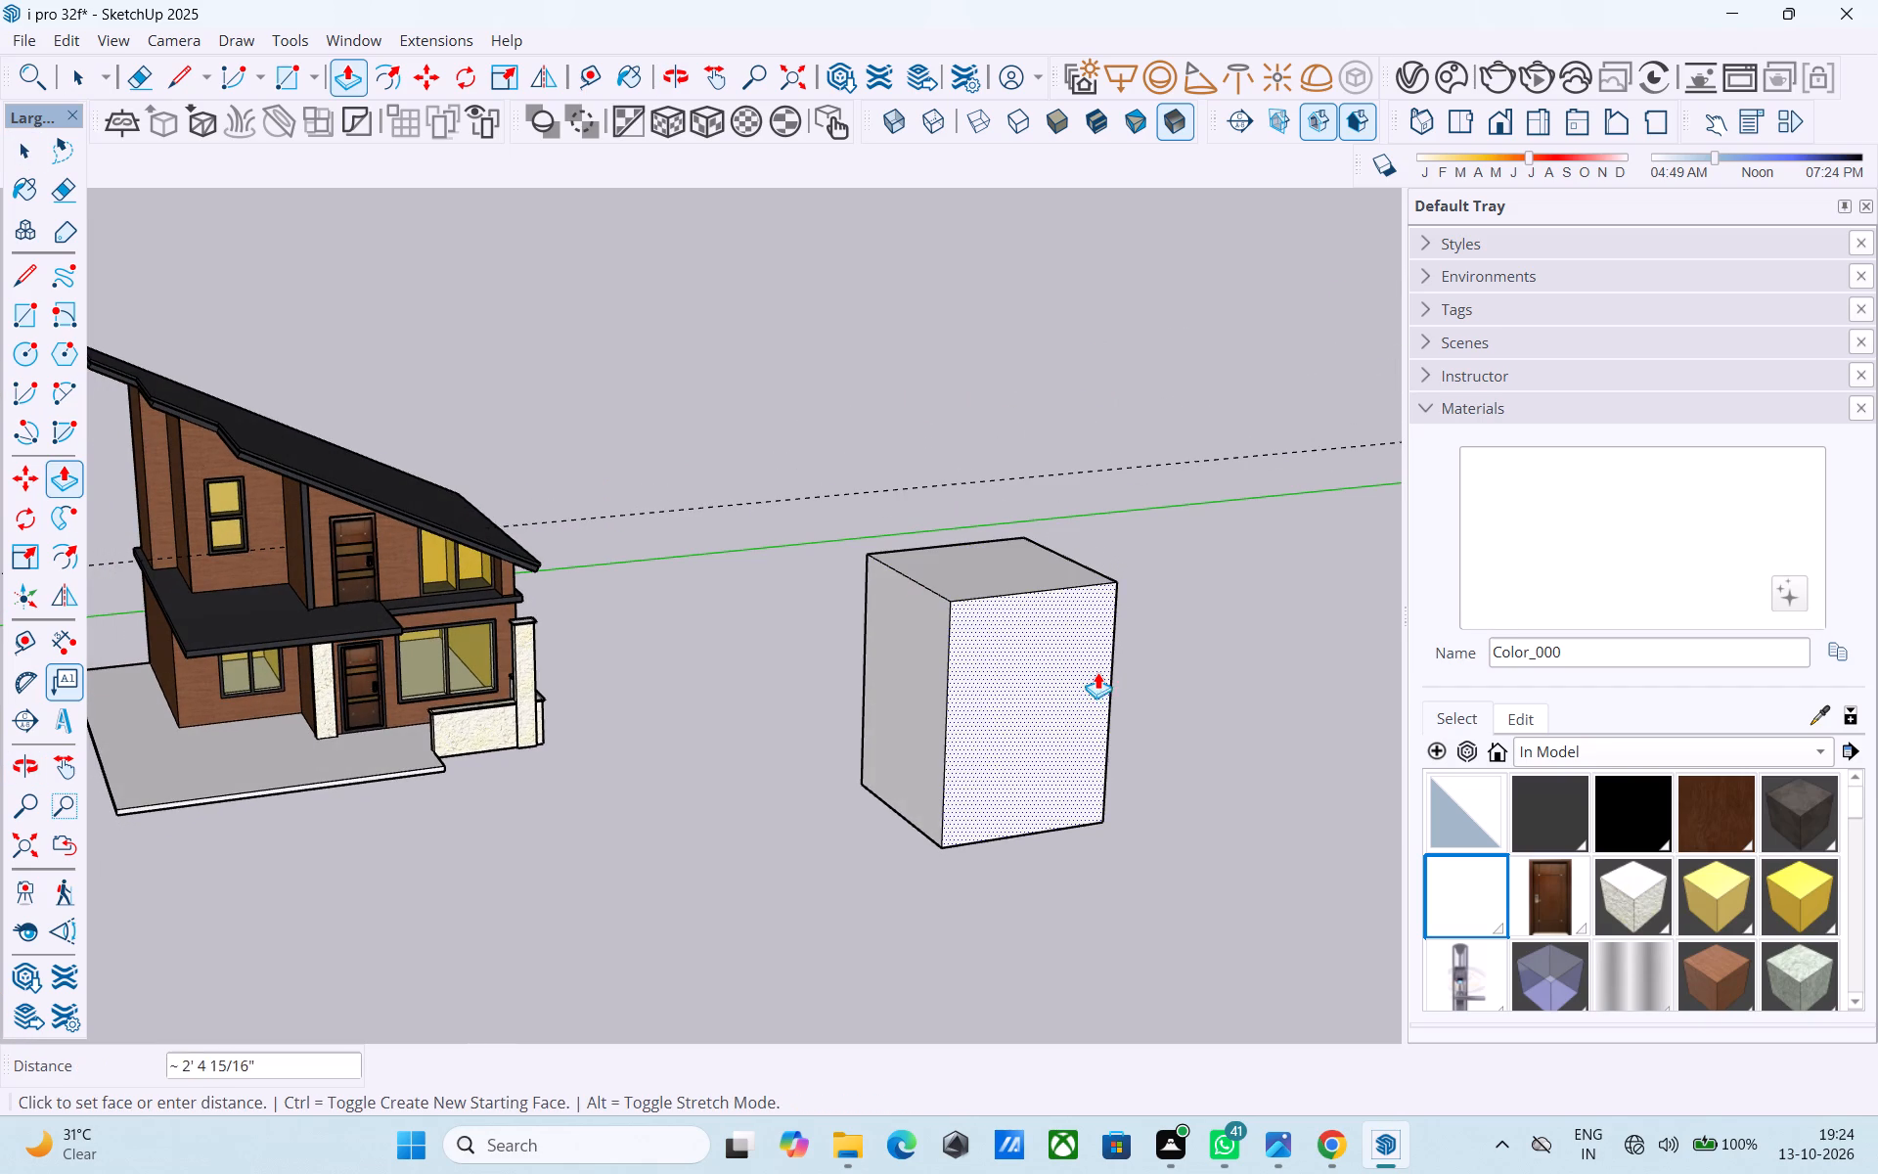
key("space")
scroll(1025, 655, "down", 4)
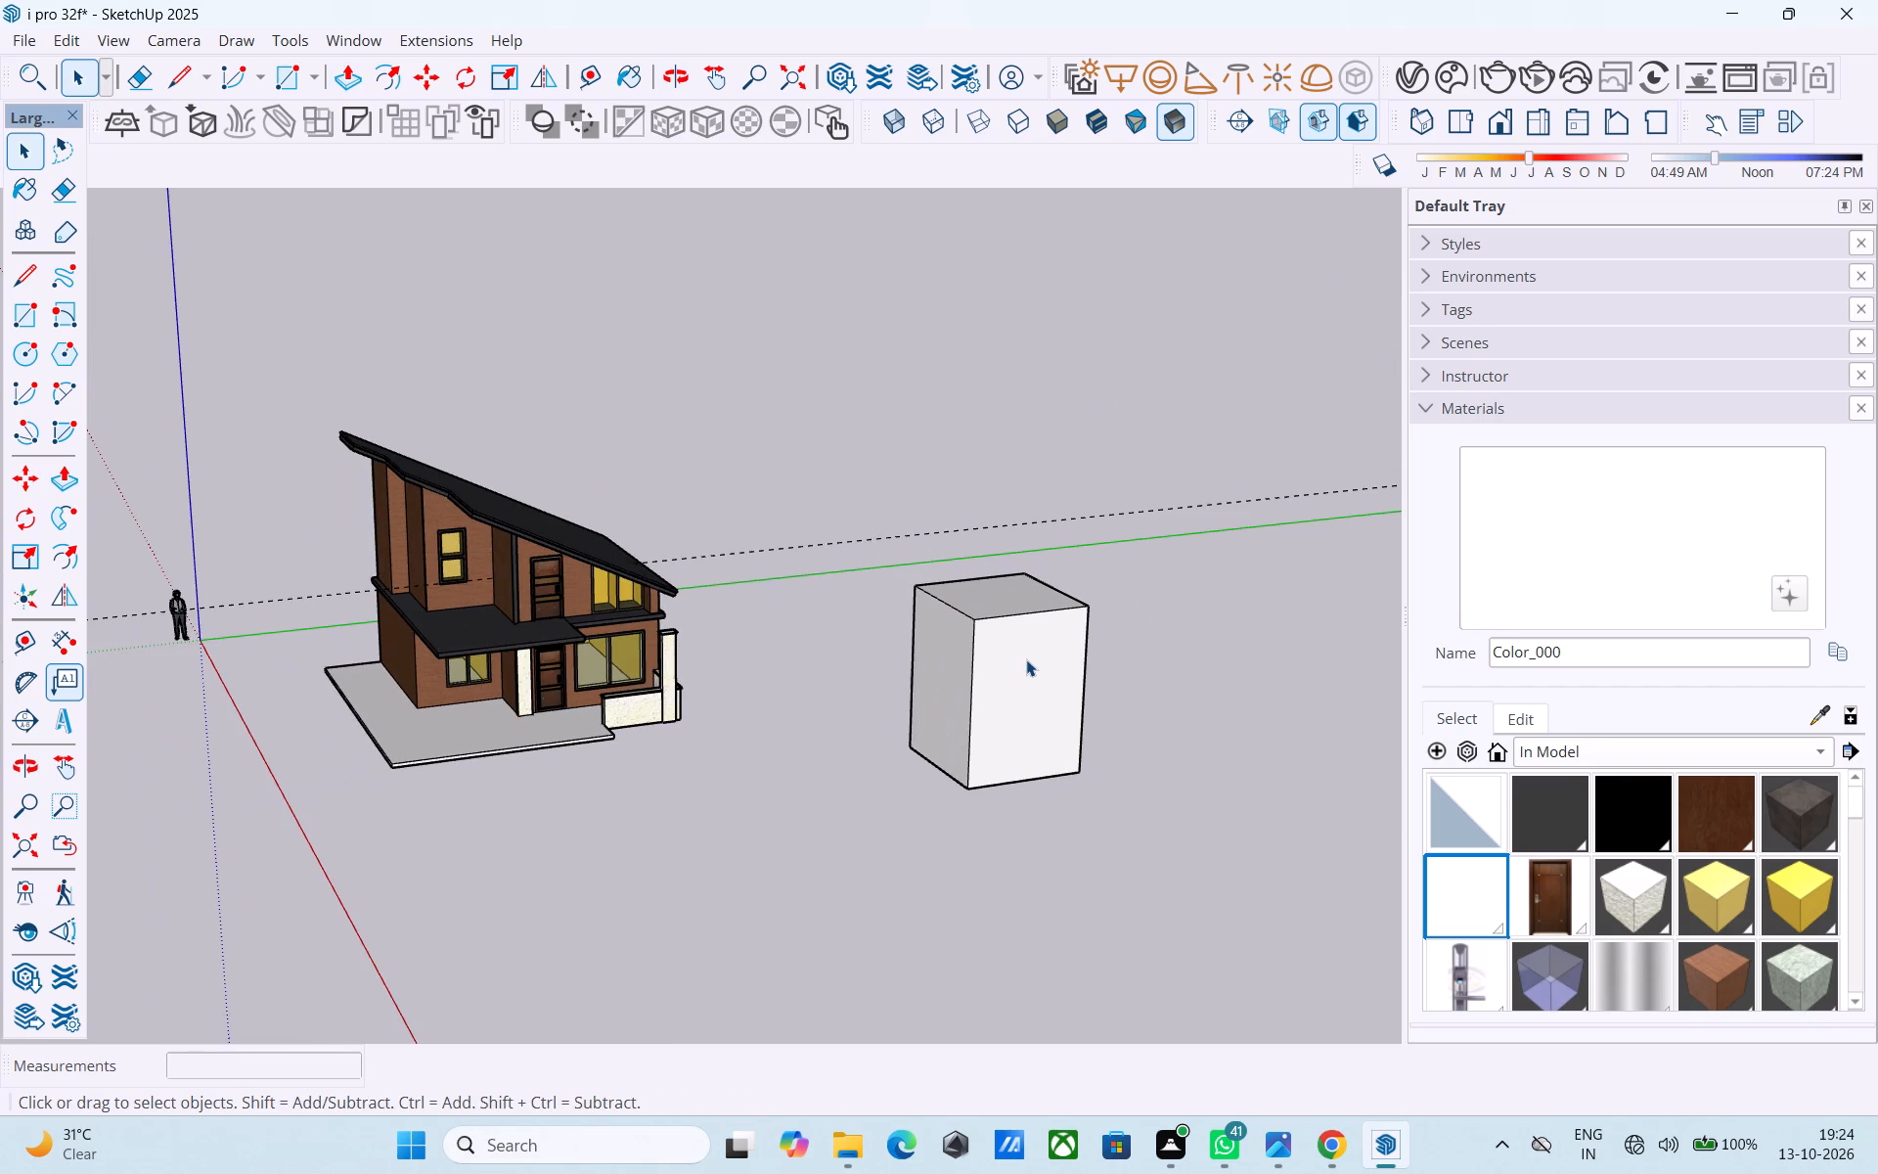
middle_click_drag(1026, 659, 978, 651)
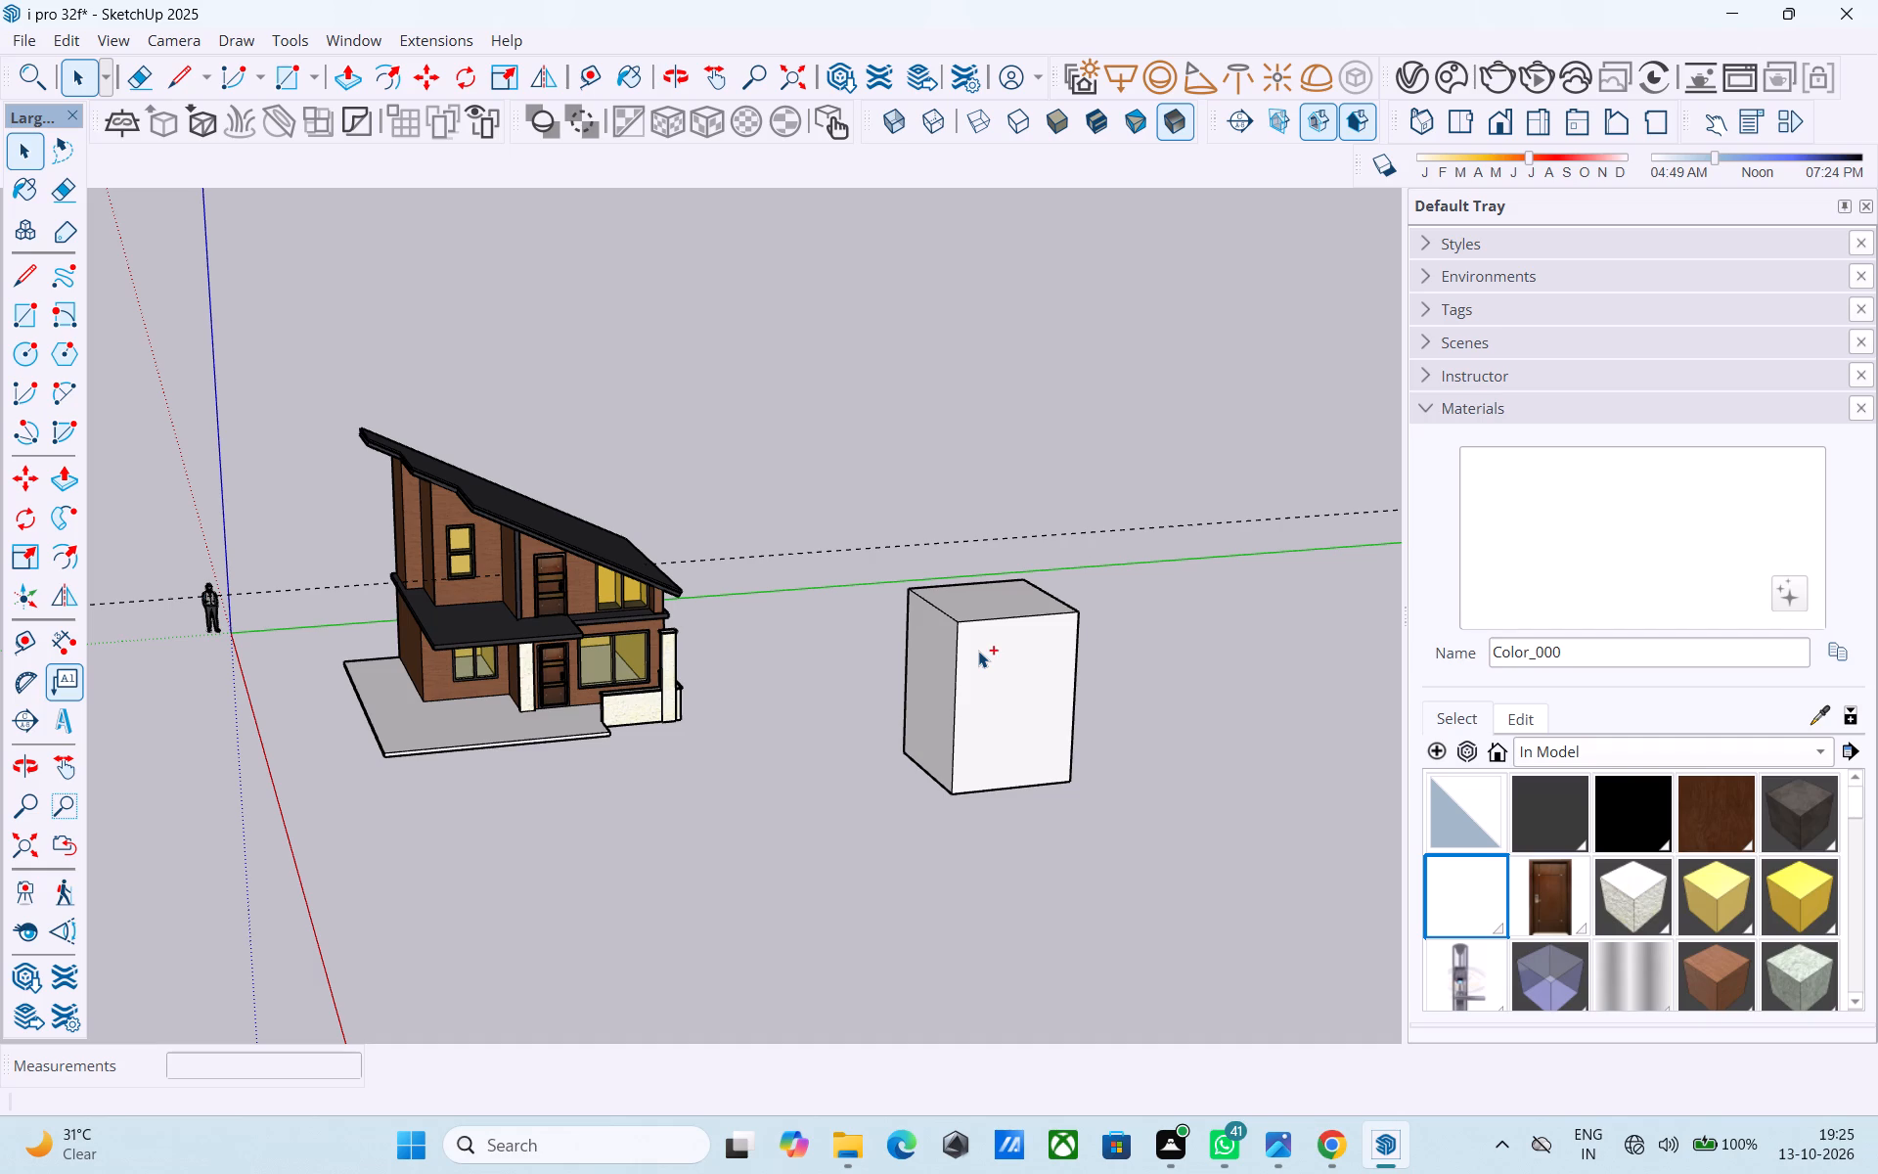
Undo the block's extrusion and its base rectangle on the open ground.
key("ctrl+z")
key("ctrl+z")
Save the model without the trial block beside the house.
key("space")
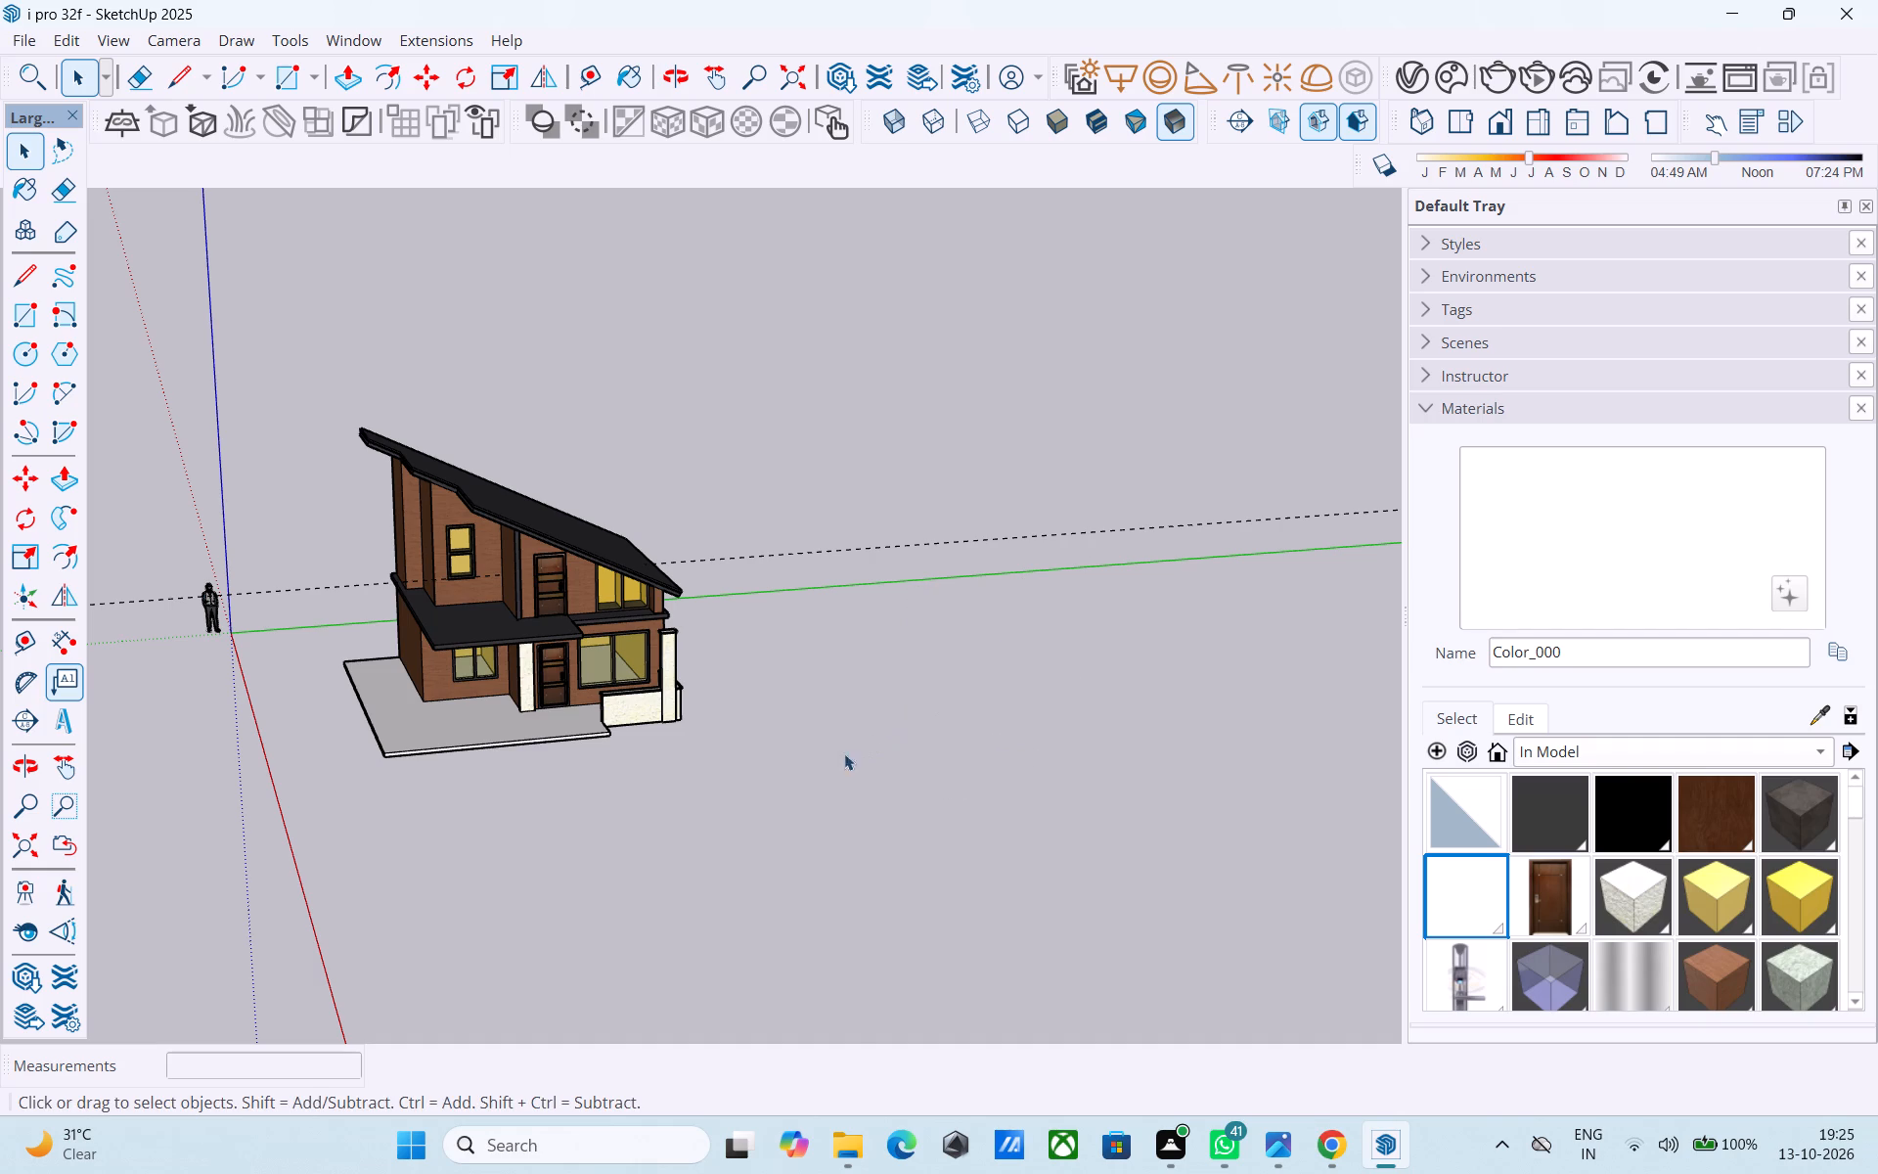
middle_click_drag(841, 753, 735, 740)
key("ctrl+s")
Examine the sloped roof's underside, edge layers and outer corner above the upper-storey walls from several angles.
middle_click_drag(507, 617, 582, 693)
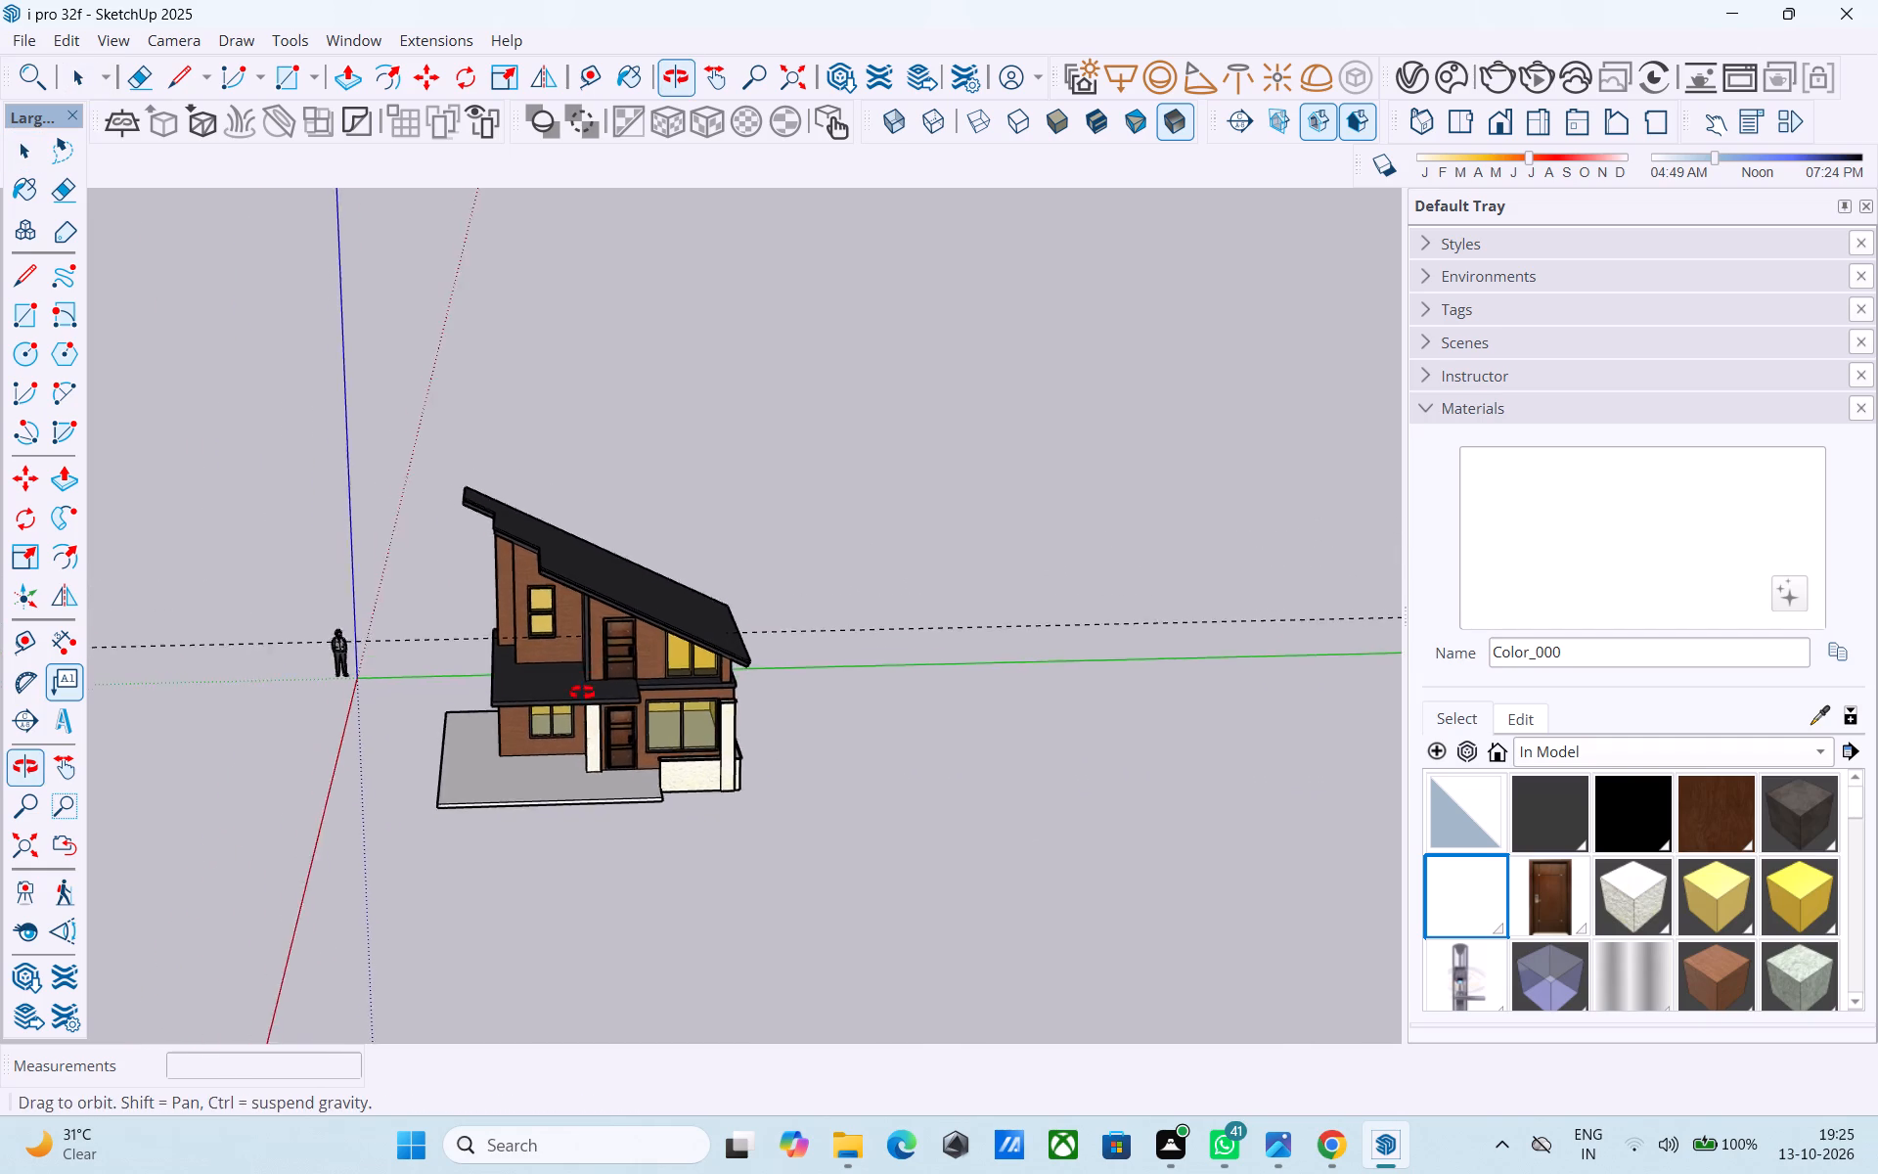
middle_click_drag(582, 693, 593, 676)
scroll(600, 665, "up", 7)
middle_click_drag(615, 686, 873, 488)
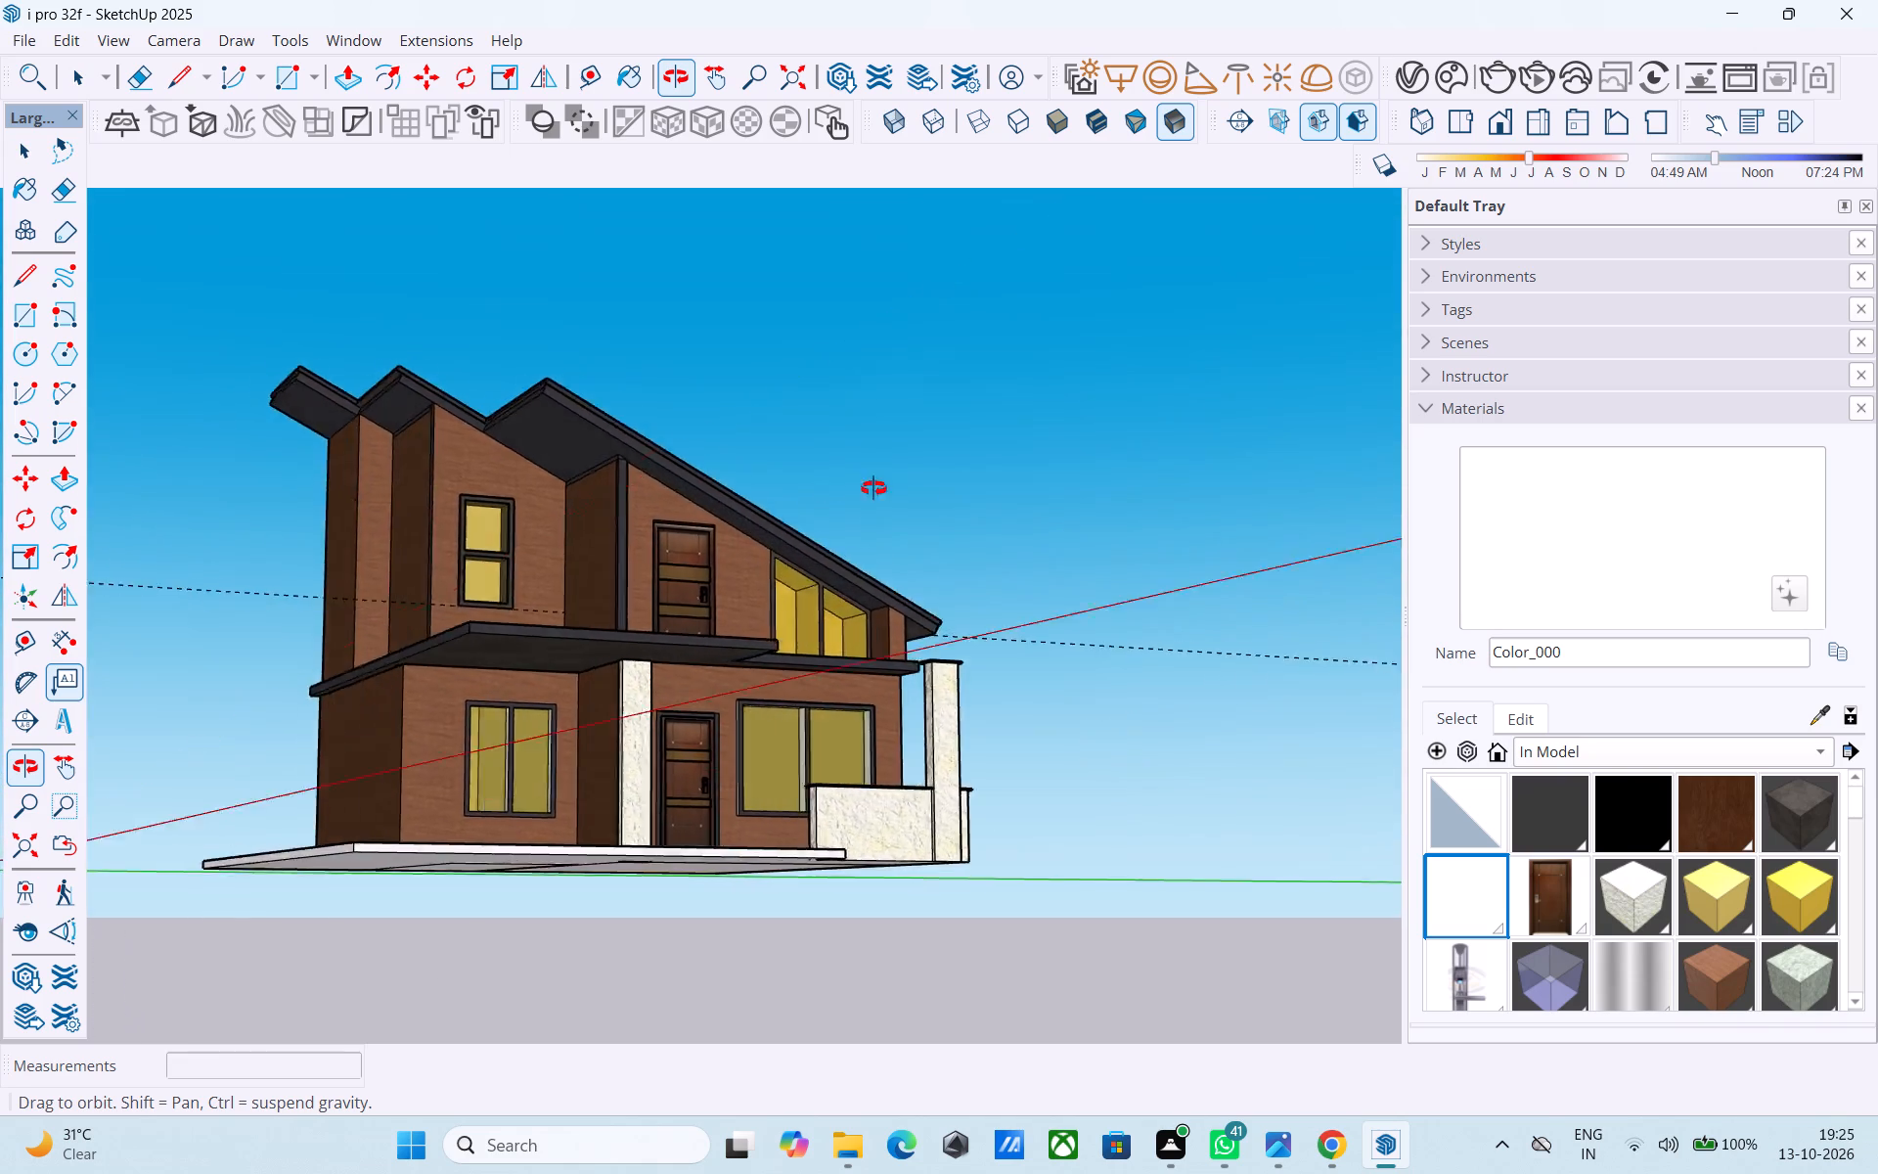
middle_click_drag(873, 488, 795, 448)
middle_click_drag(628, 454, 738, 536)
scroll(699, 511, "up", 7)
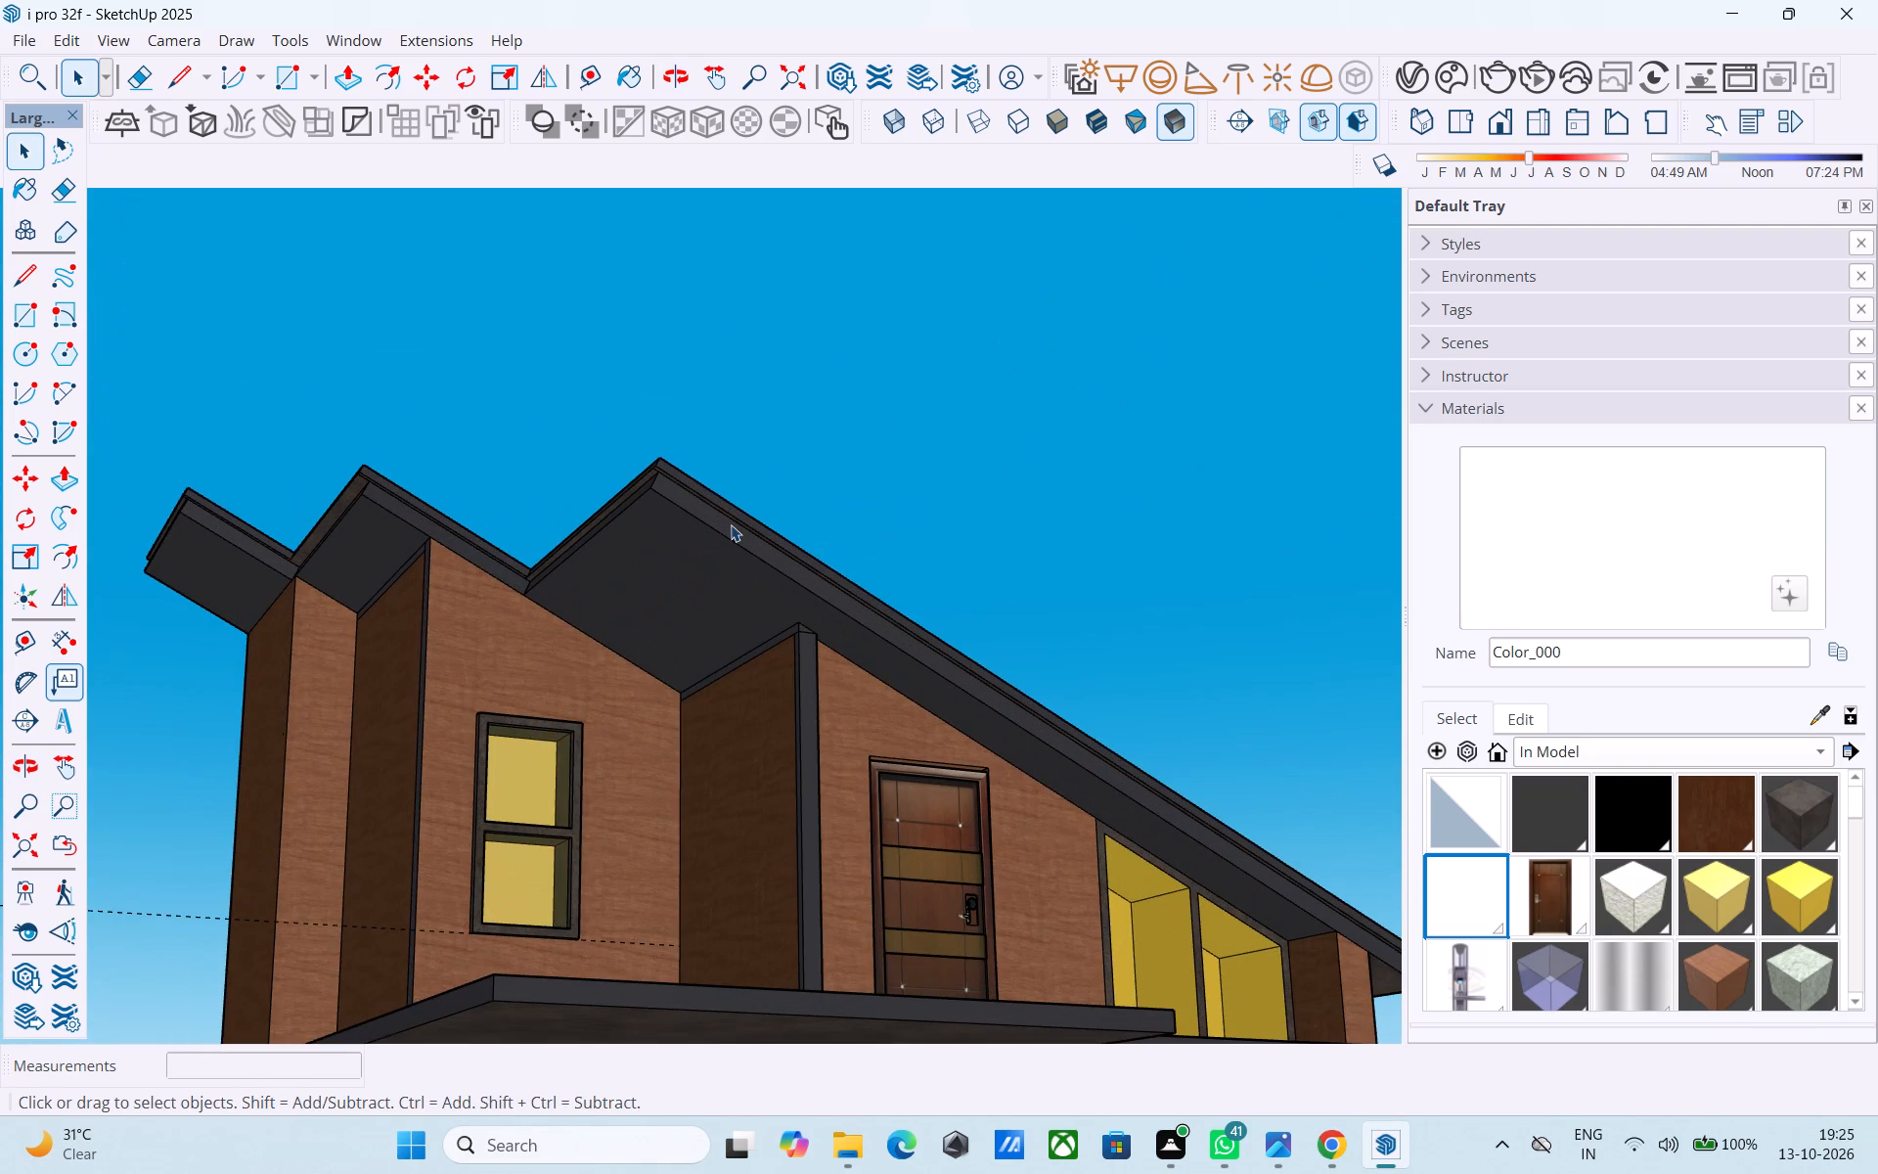
middle_click_drag(694, 475, 775, 534)
scroll(813, 563, "up", 10)
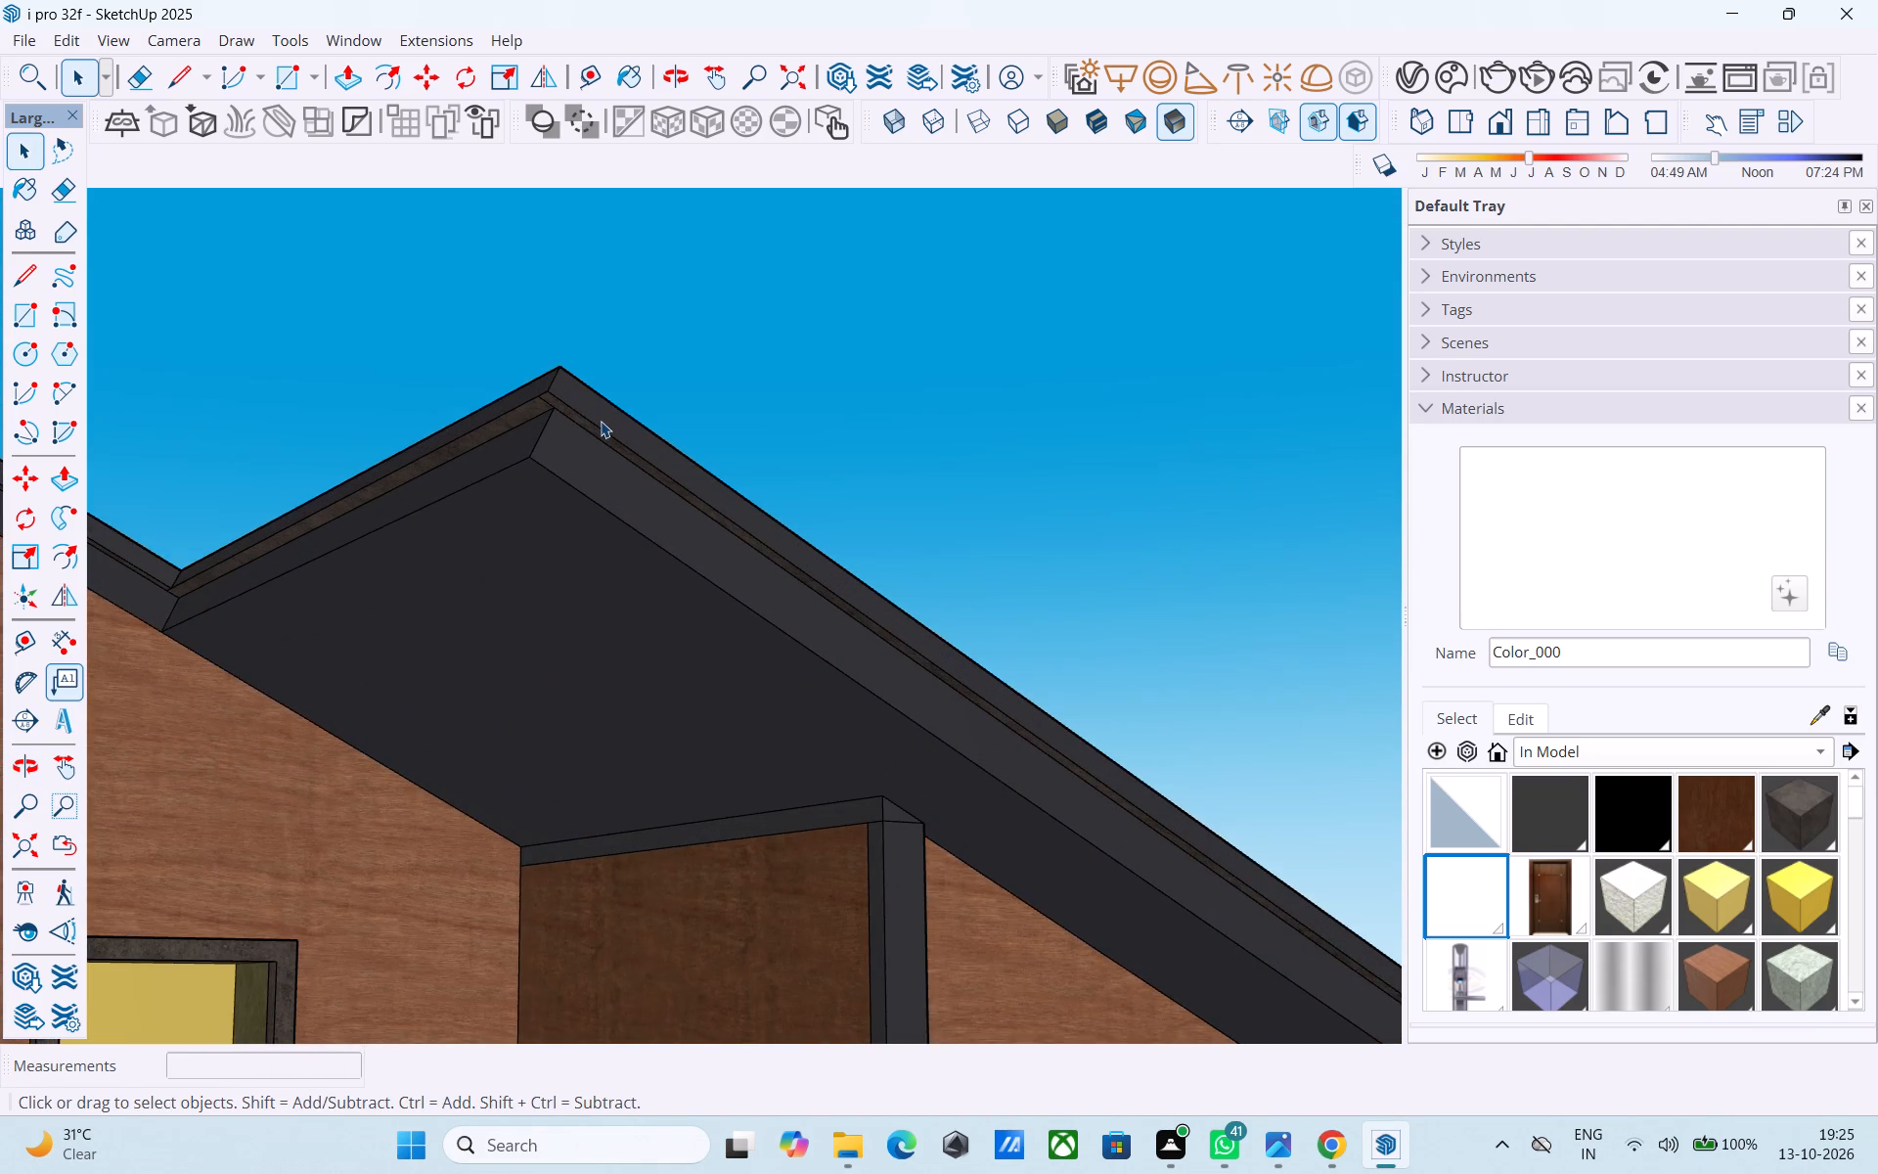
scroll(601, 421, "up", 4)
scroll(602, 419, "down", 5)
middle_click_drag(688, 523, 856, 564)
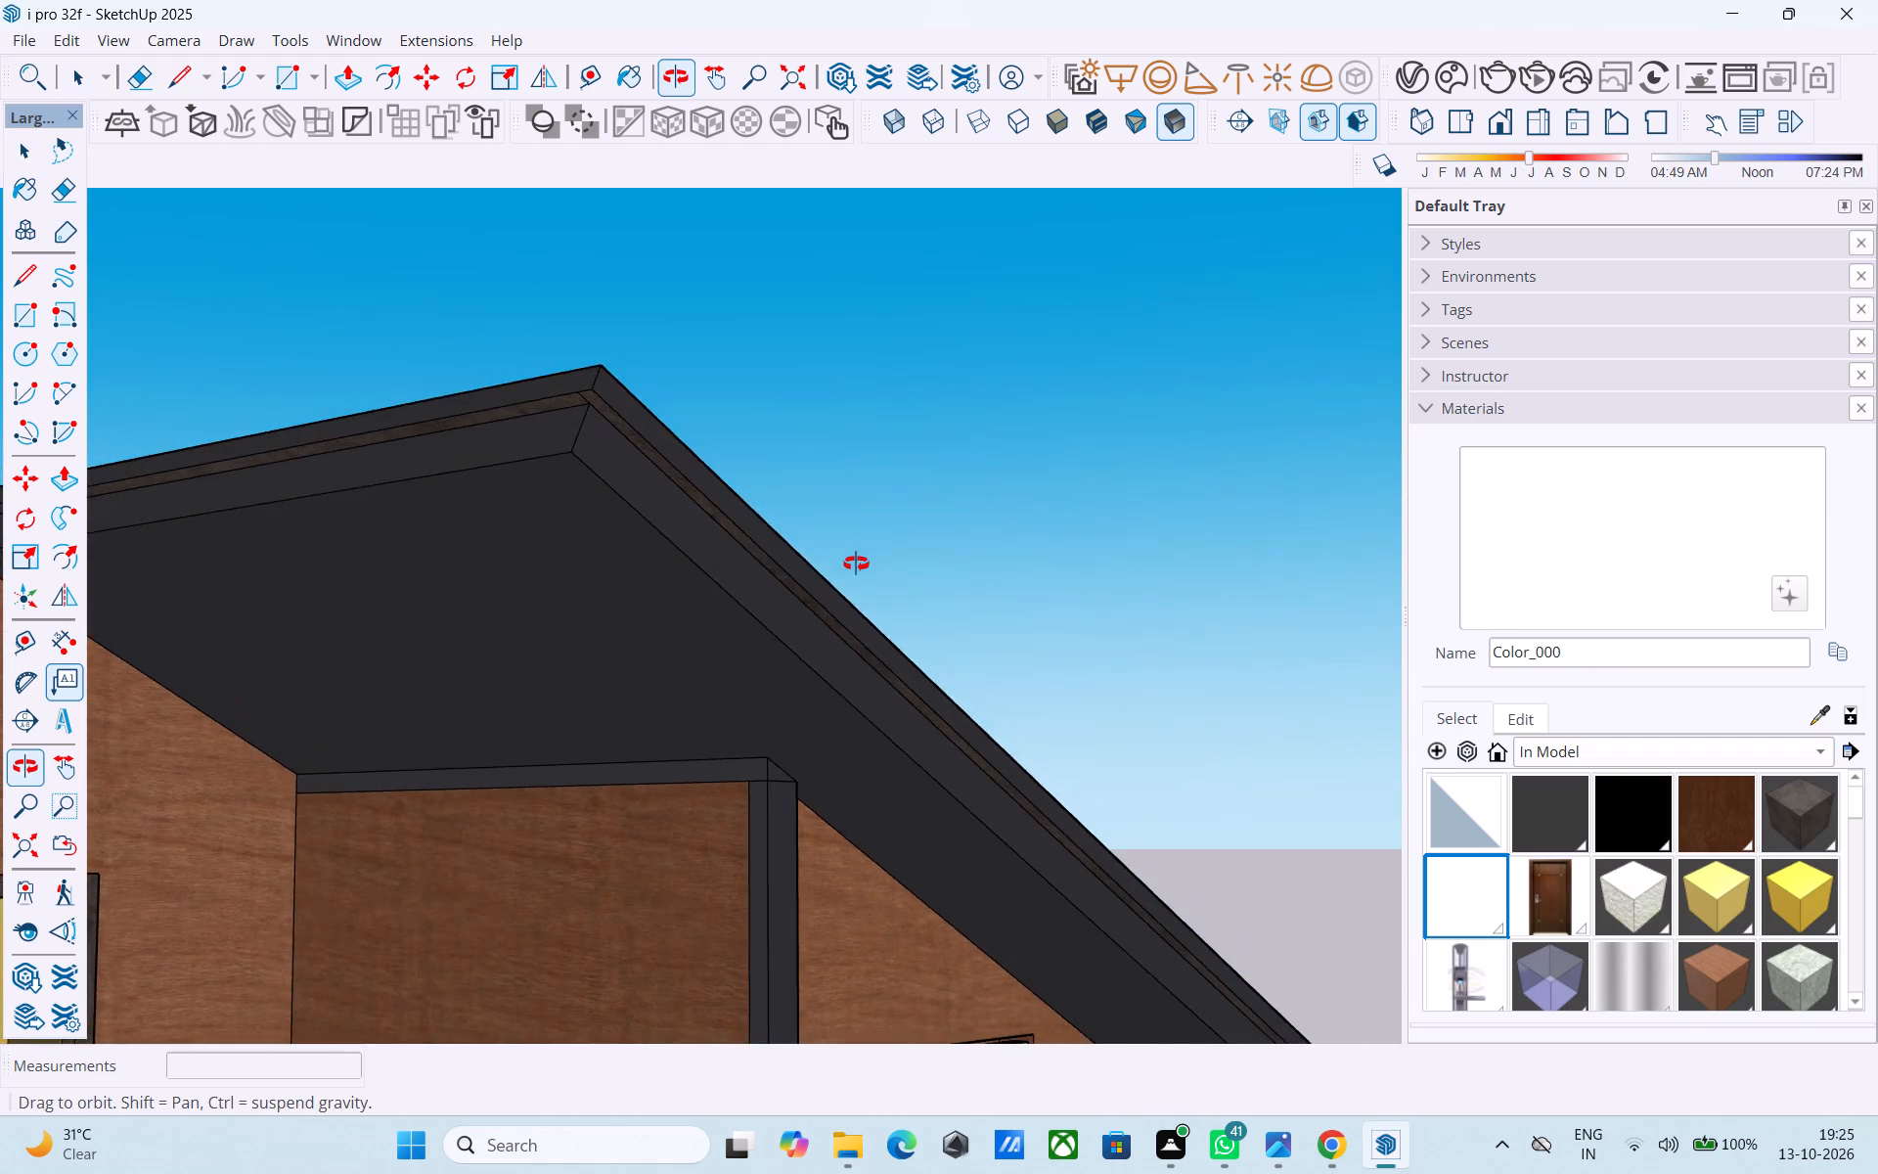
middle_click_drag(856, 564, 996, 833)
scroll(654, 539, "up", 4)
left_click(569, 416)
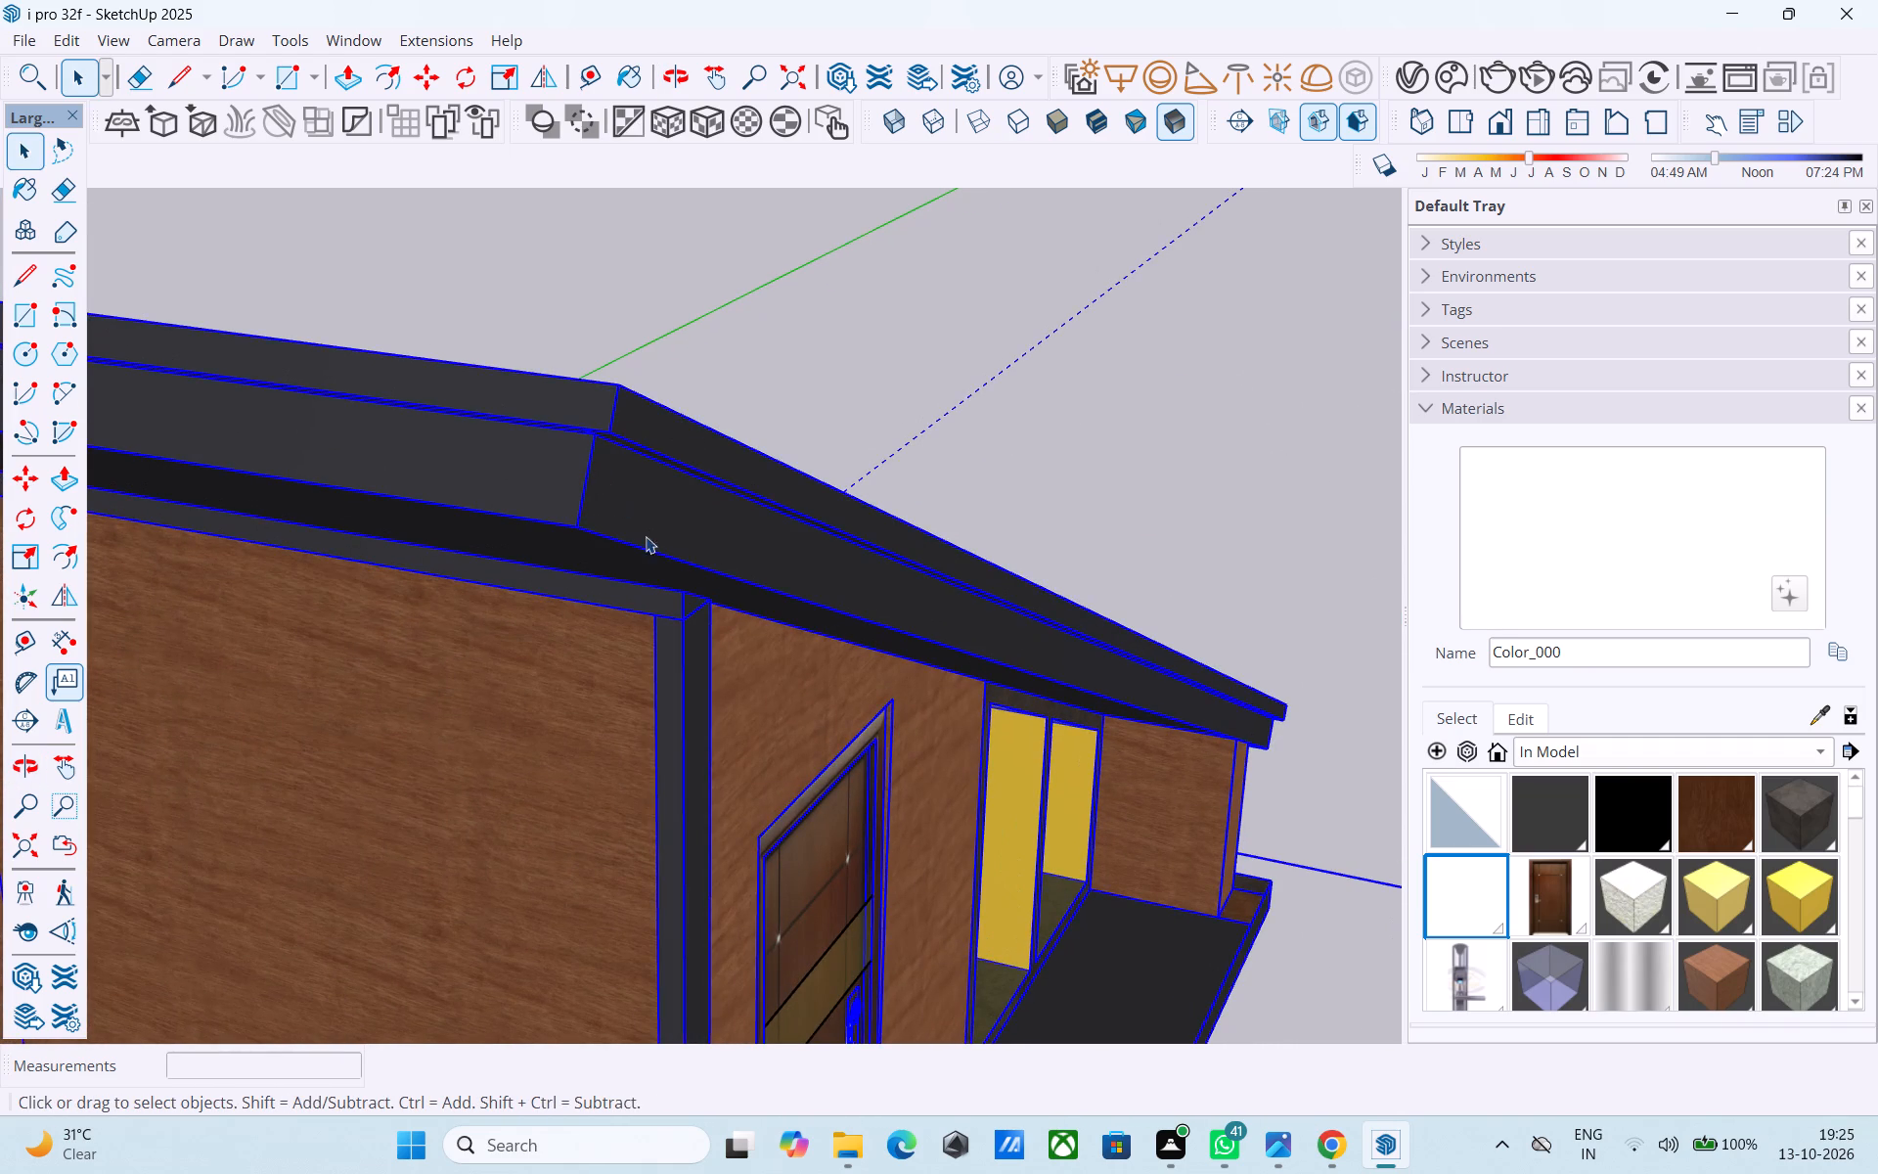
scroll(660, 552, "down", 12)
left_click(1033, 436)
Save the model with the house seen from its front corner.
scroll(1035, 440, "down", 5)
middle_click_drag(1132, 500, 880, 432)
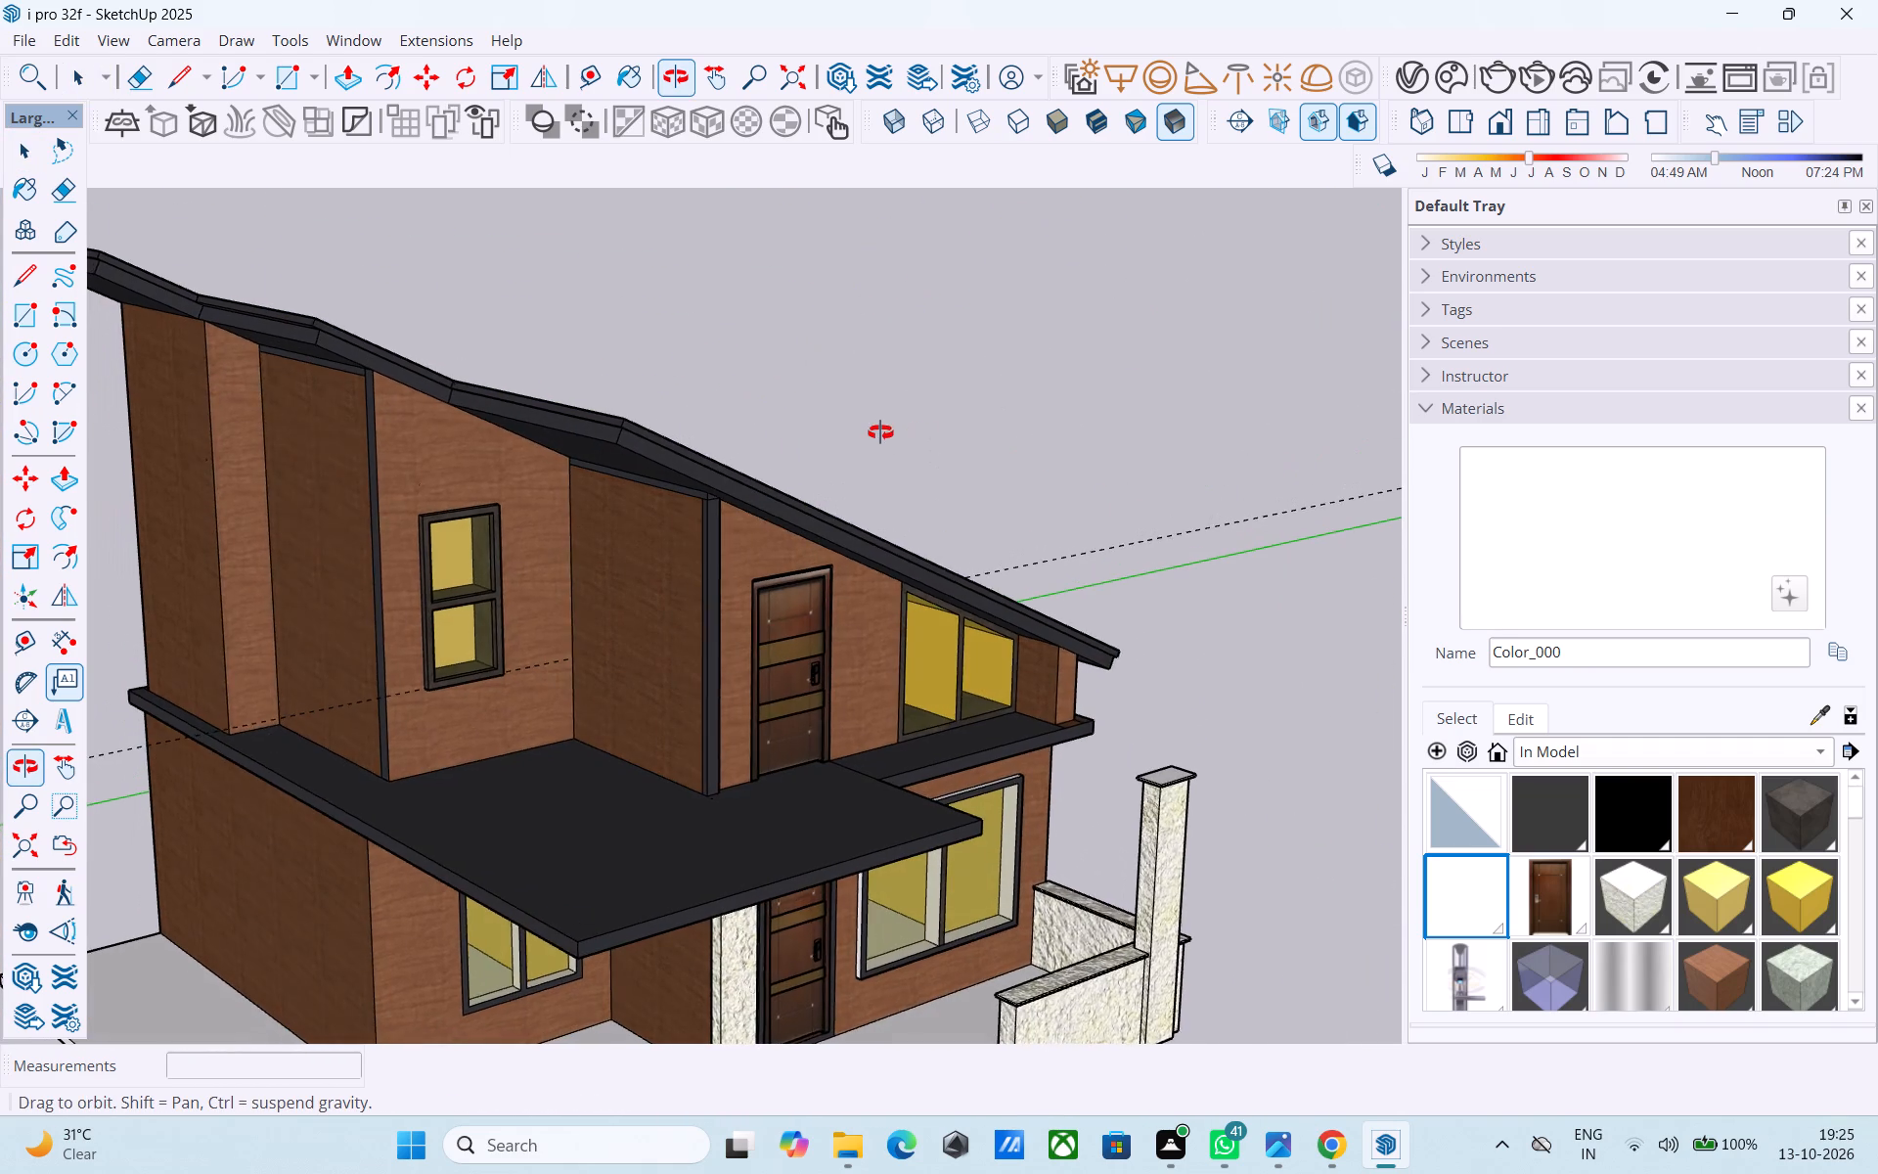
middle_click_drag(880, 432, 865, 441)
key("ctrl+s")
Erase the dashed guide line that crosses the house at upper-window level, inside the upper-storey group, and leave the group.
scroll(847, 470, "down", 3)
middle_click_drag(764, 454, 548, 350)
key("space")
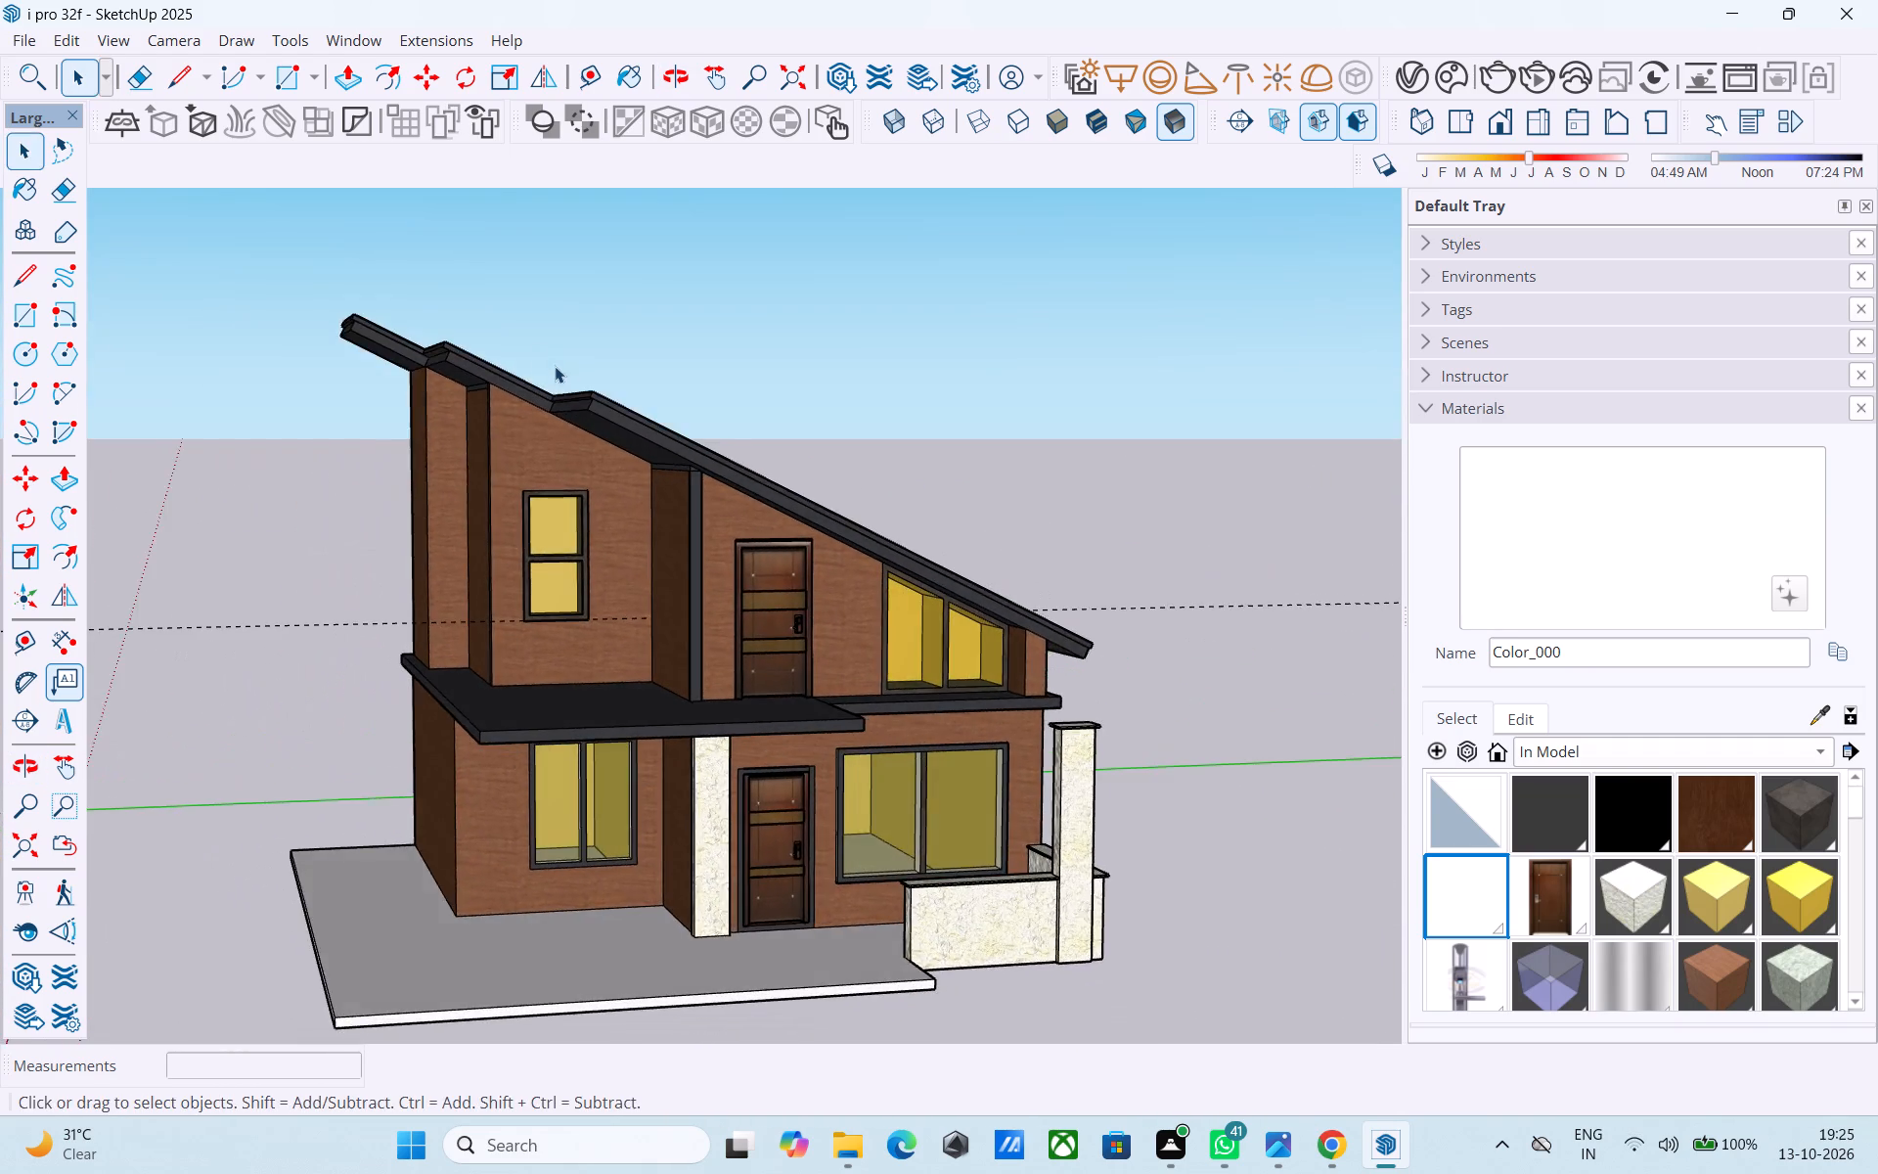
scroll(661, 439, "down", 3)
middle_click_drag(803, 530, 792, 524)
scroll(570, 598, "up", 4)
left_click(455, 585)
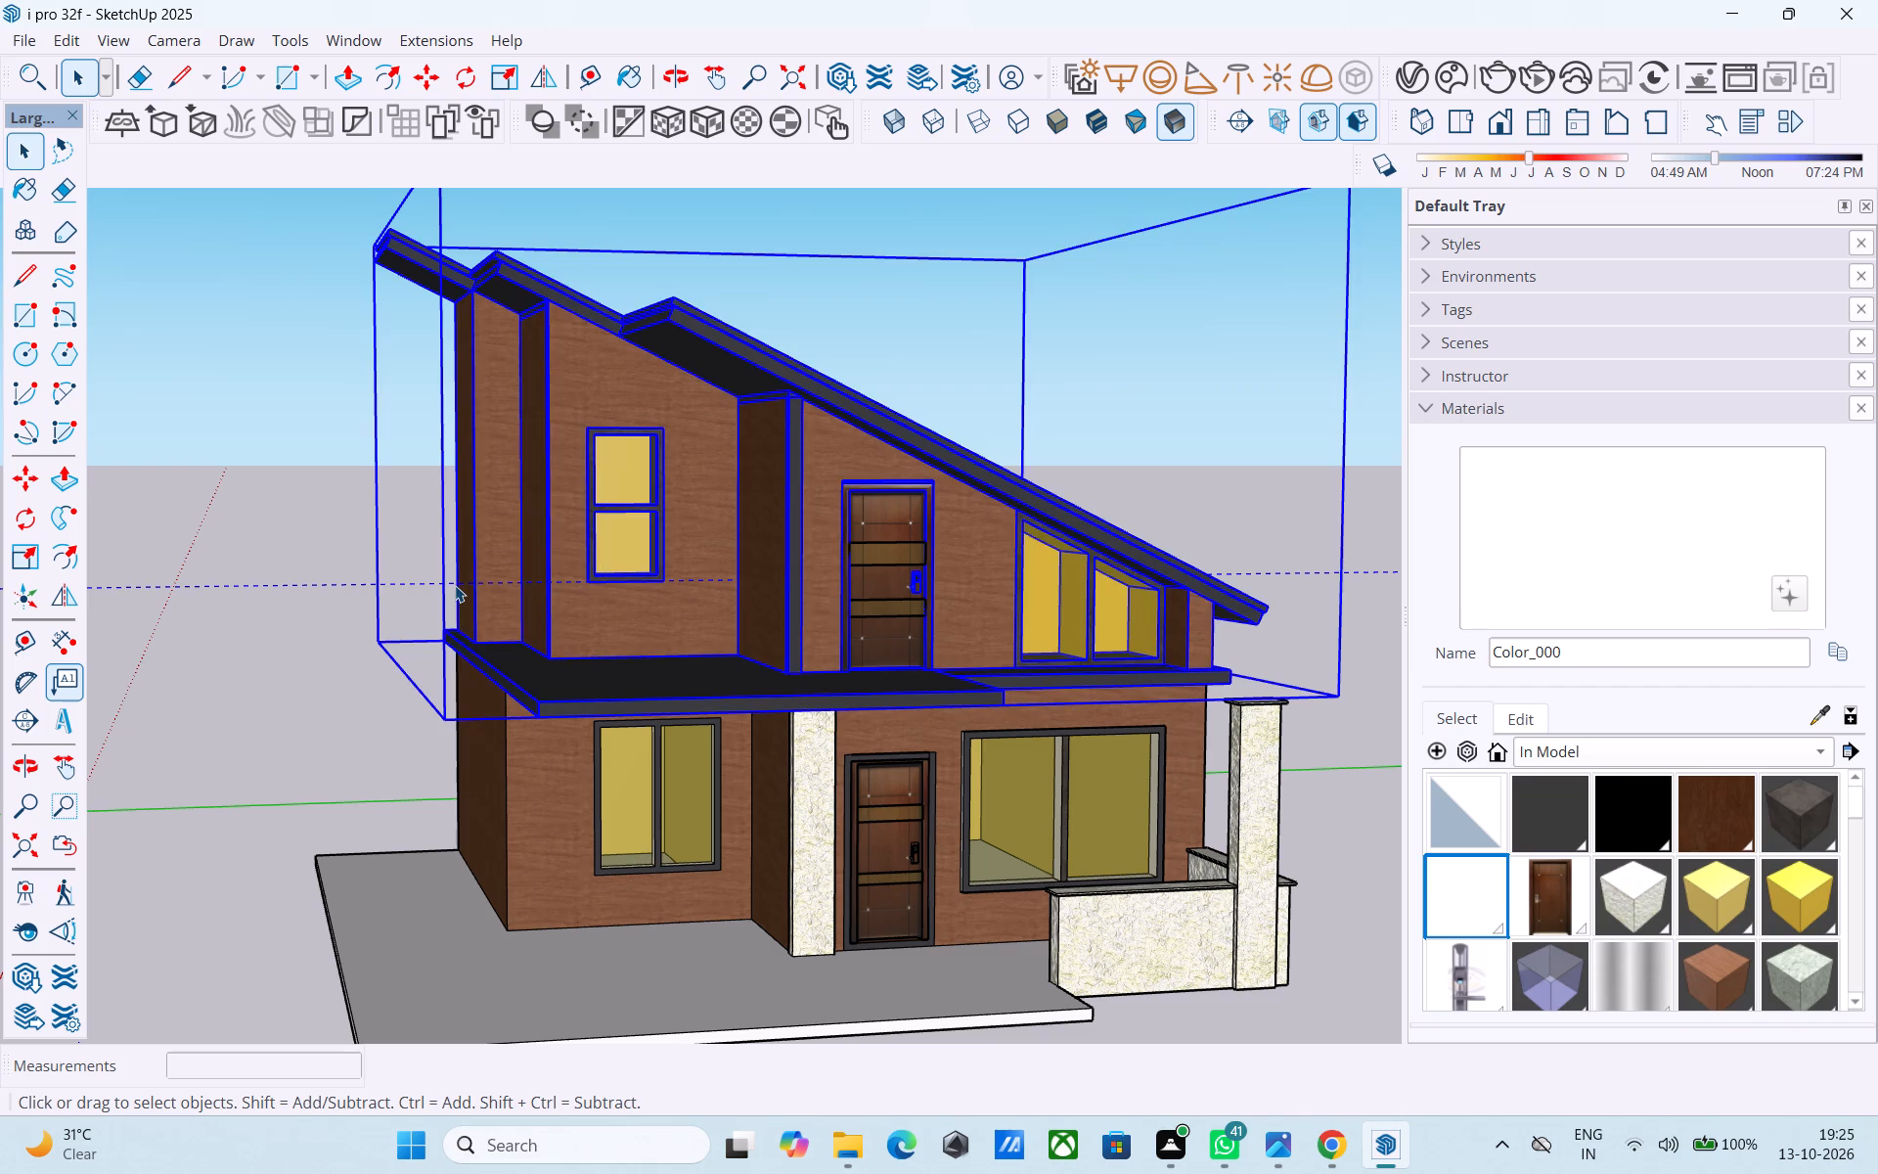
double_click(604, 524)
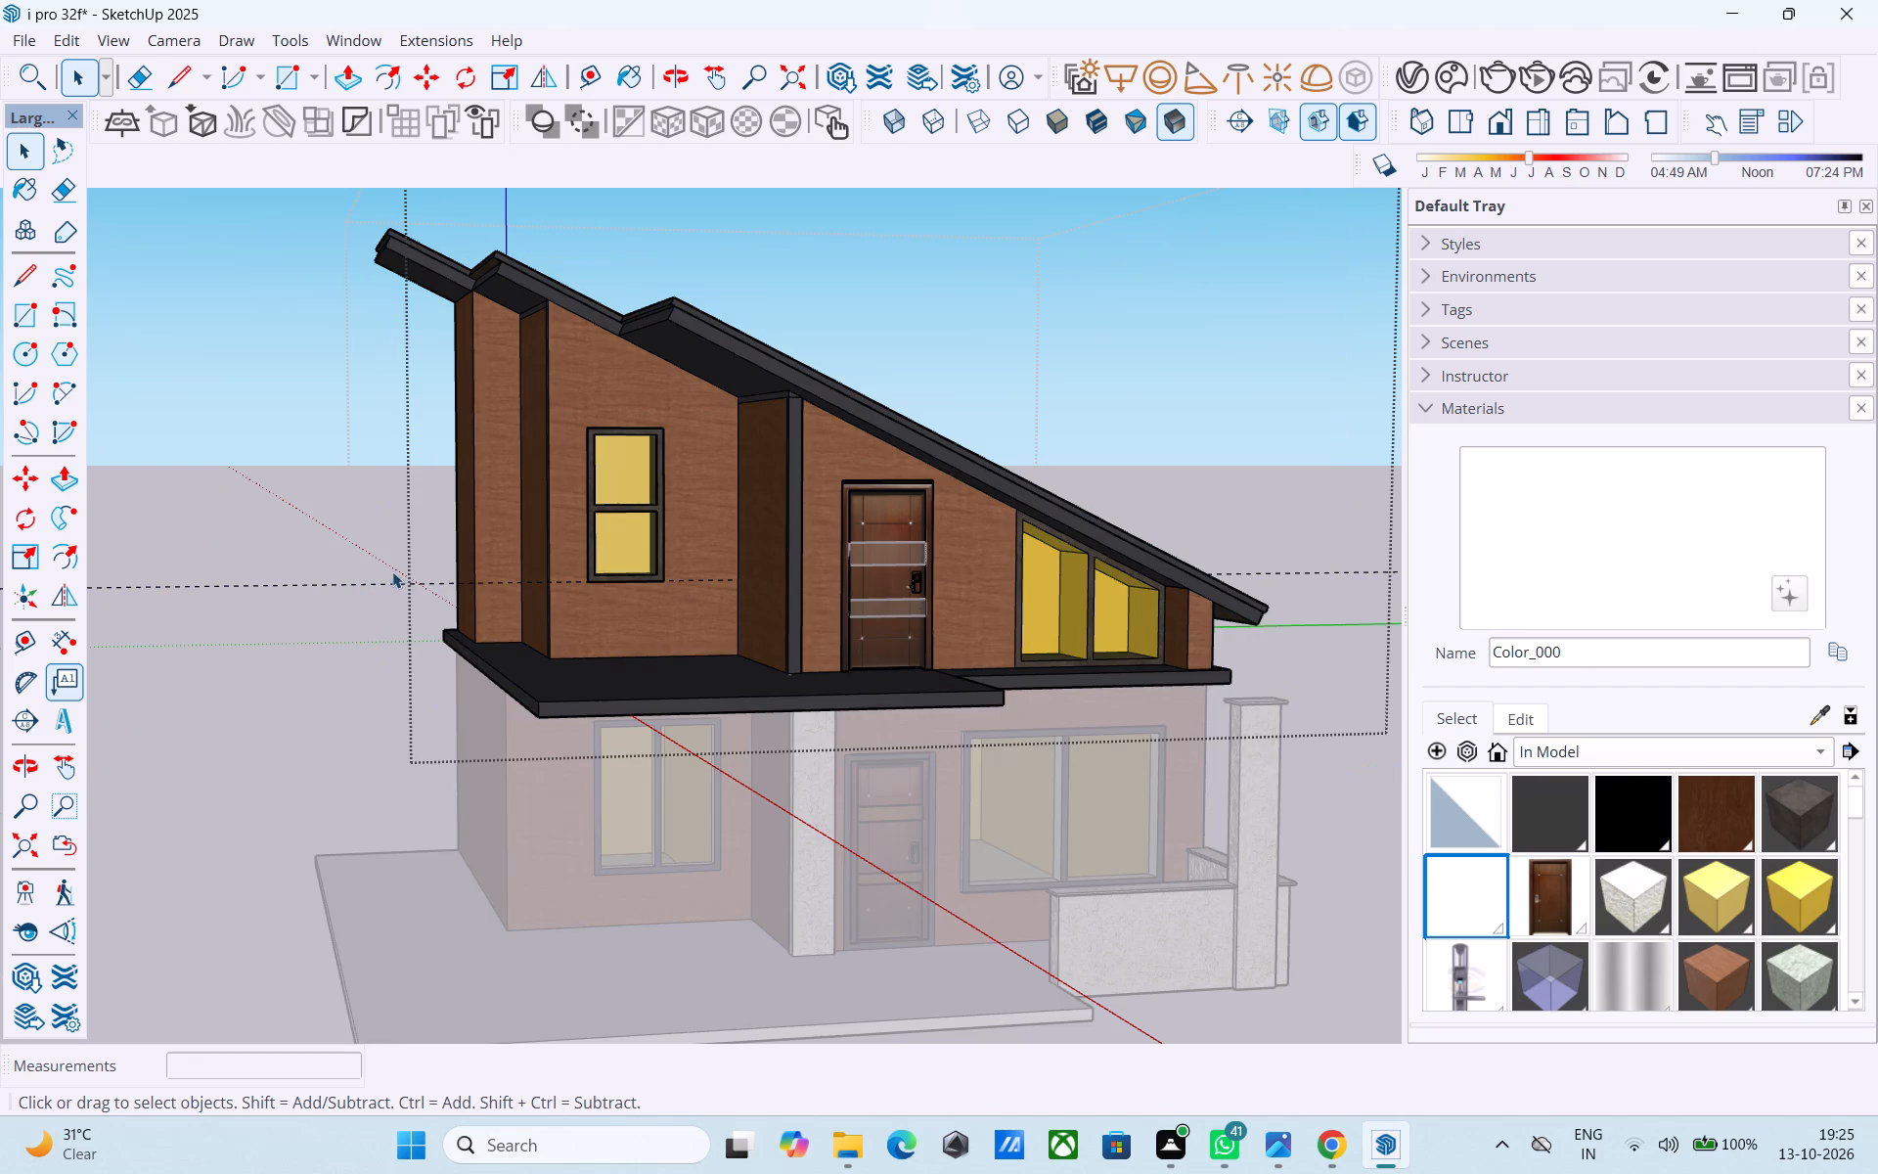
key("e")
left_click_drag(293, 562, 299, 628)
scroll(309, 608, "down", 11)
key("space")
left_click(818, 530)
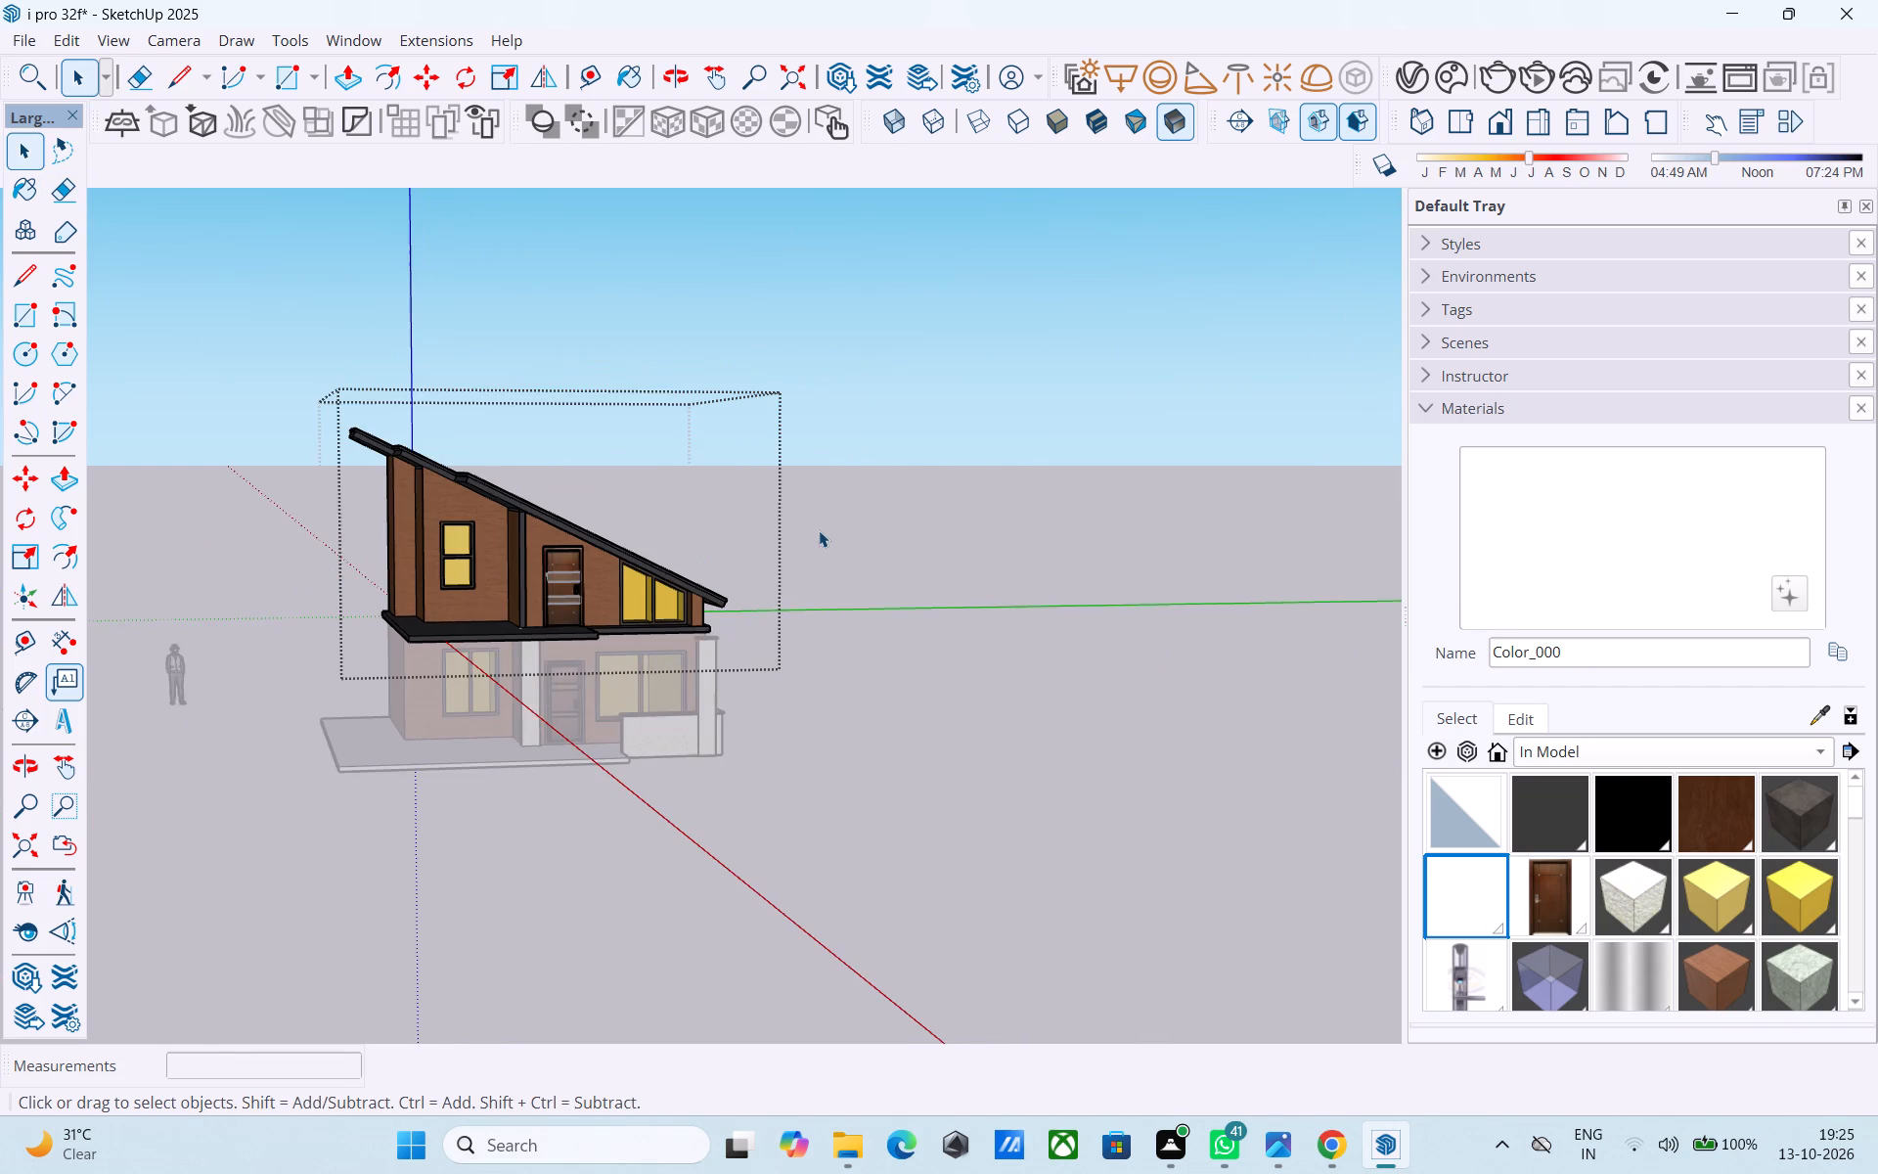
Save the model after the guide line cleanup.
key("ctrl+s")
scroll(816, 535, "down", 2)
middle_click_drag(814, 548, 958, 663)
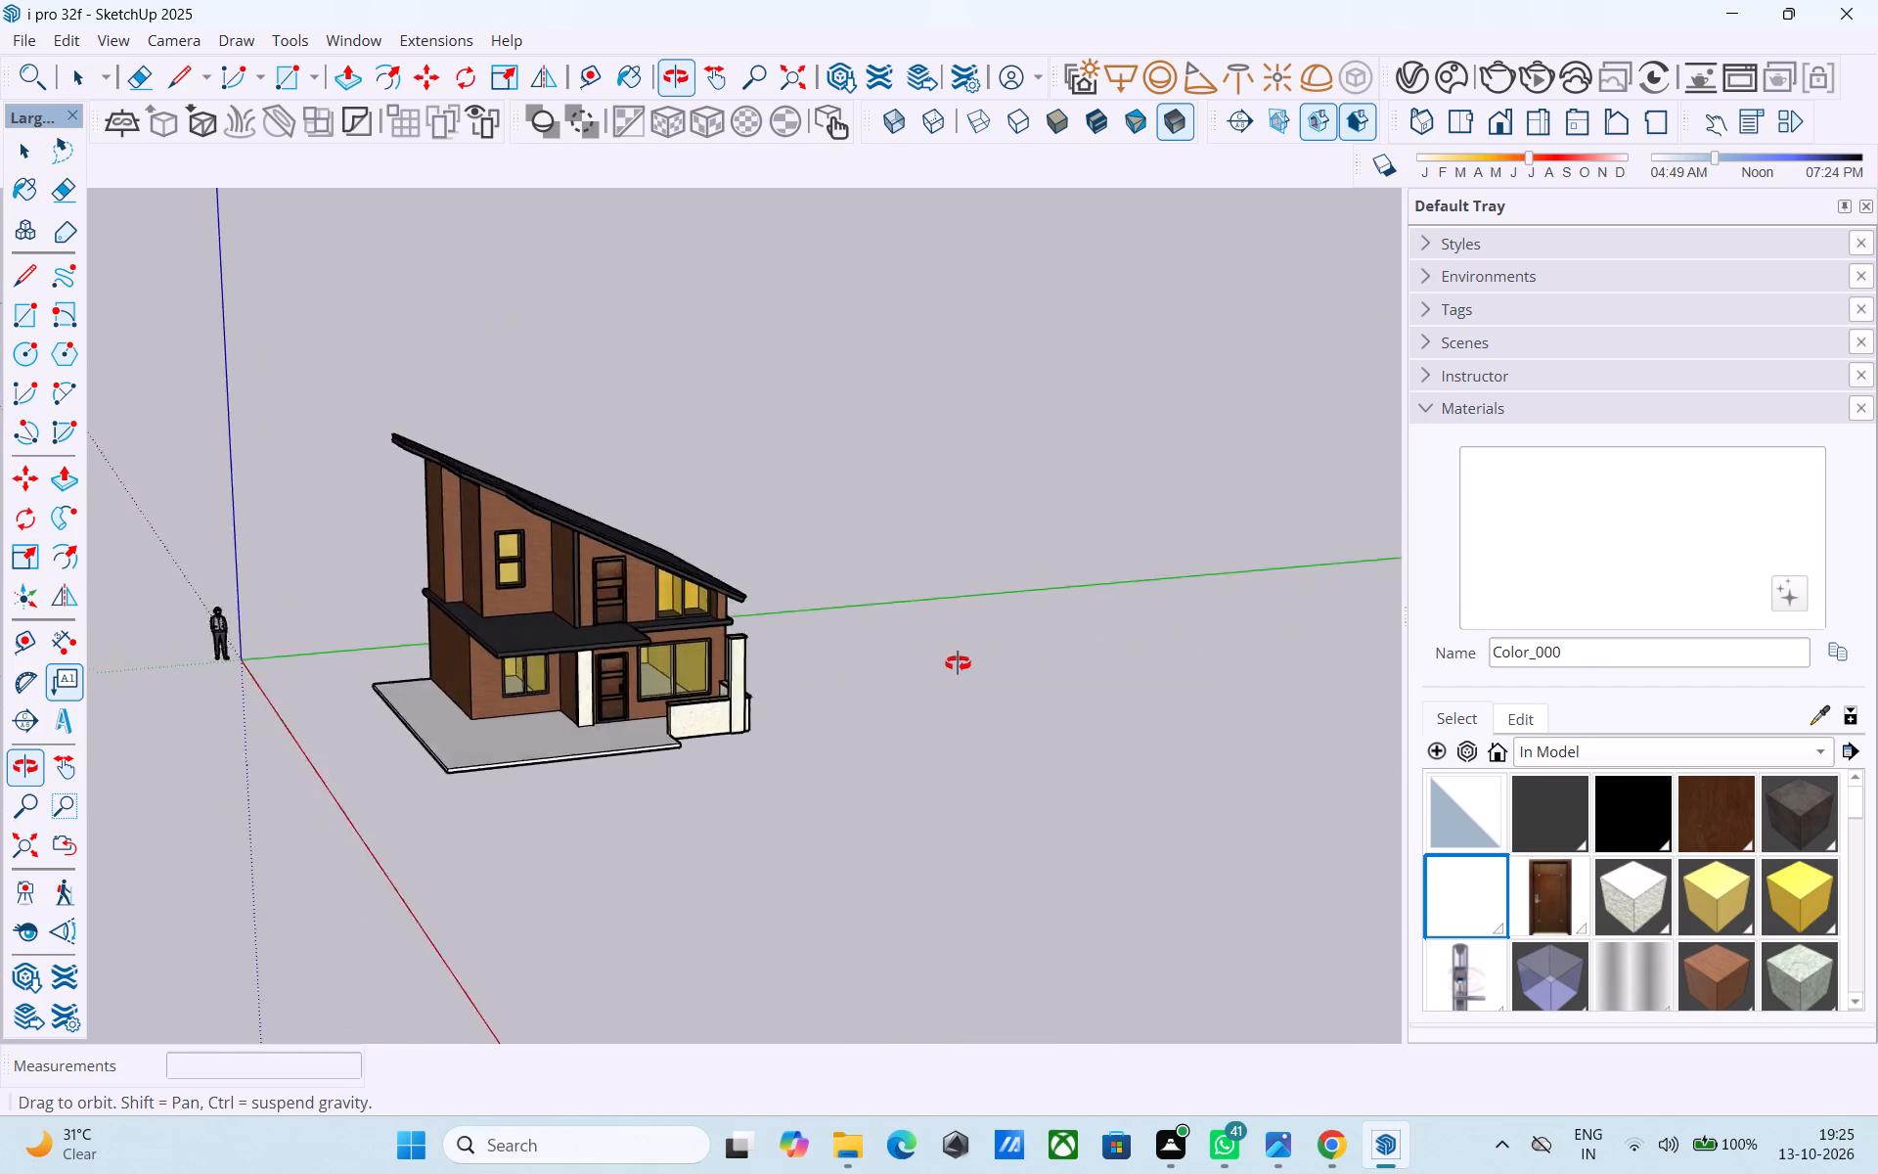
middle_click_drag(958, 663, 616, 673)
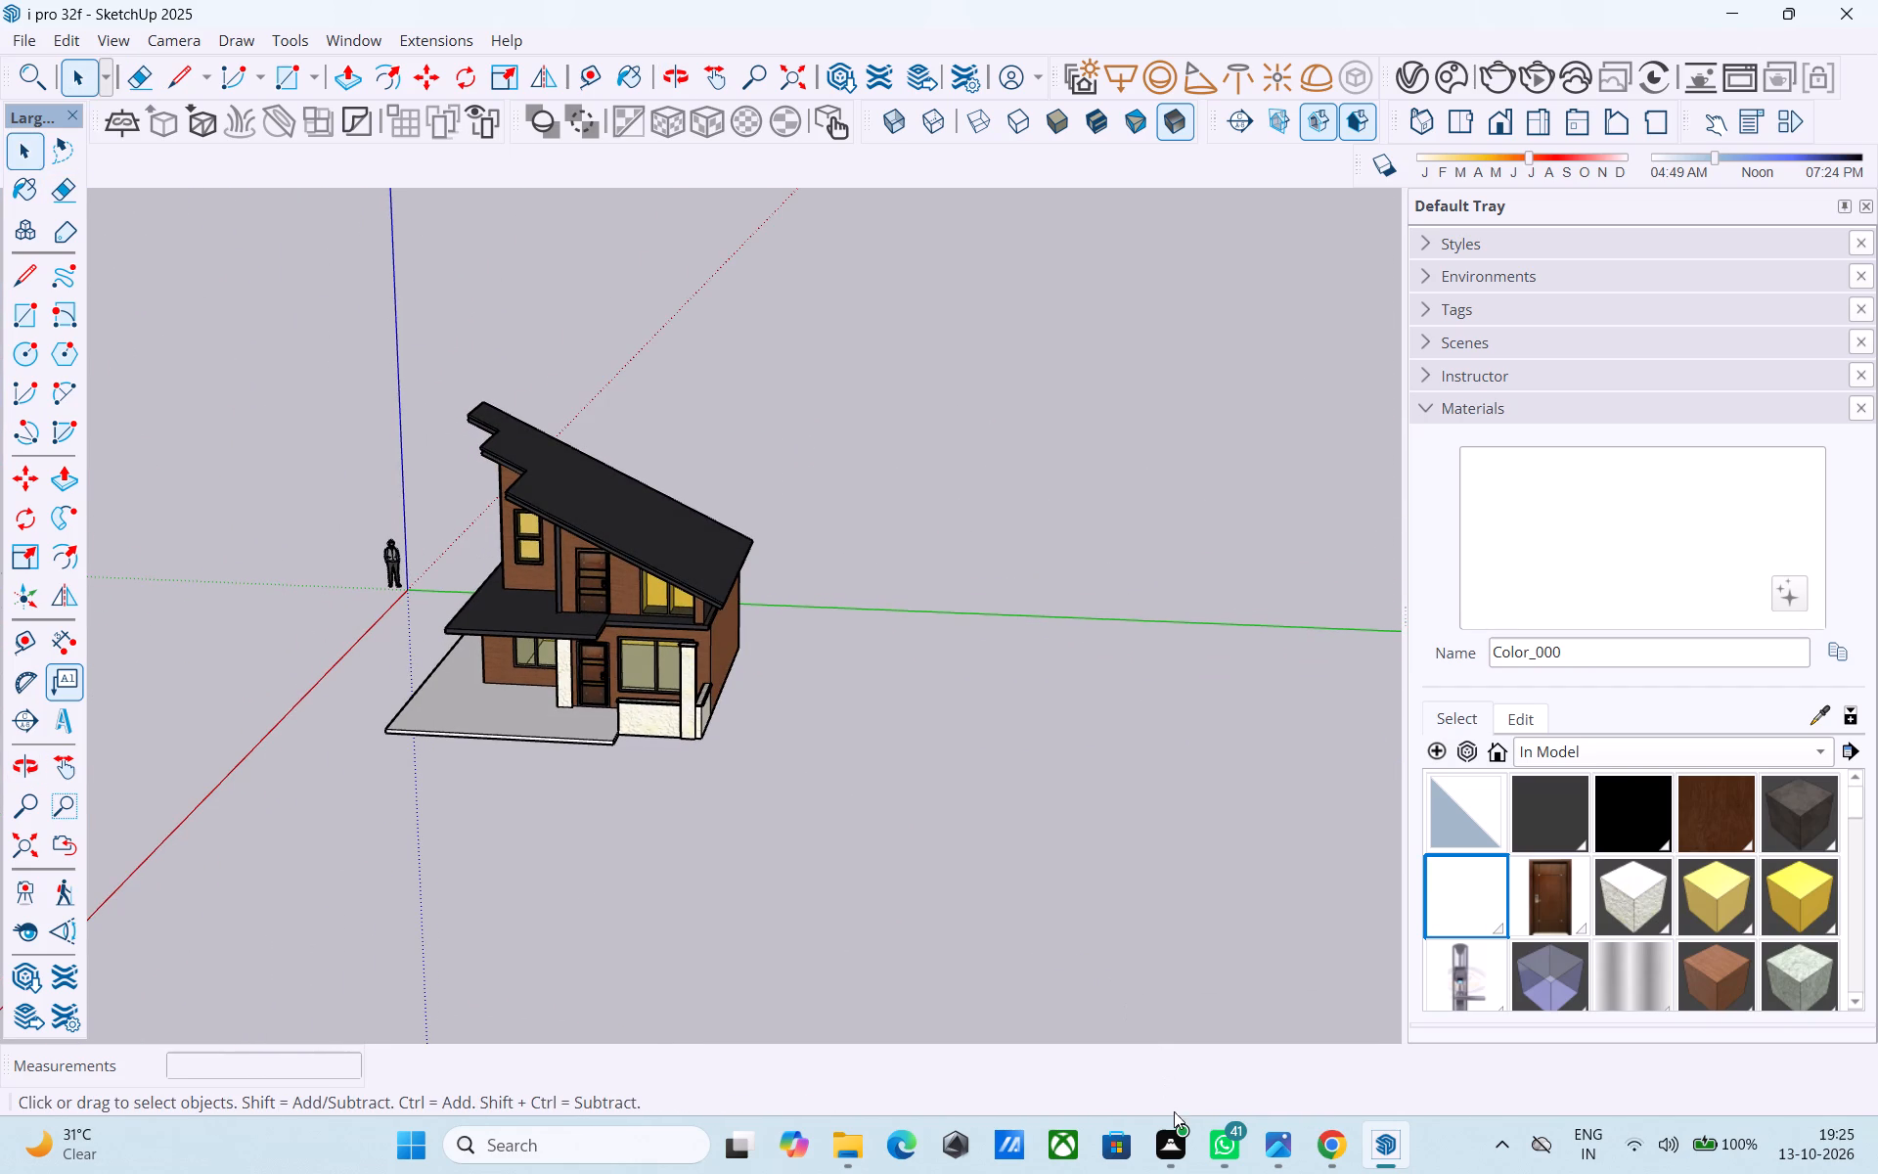
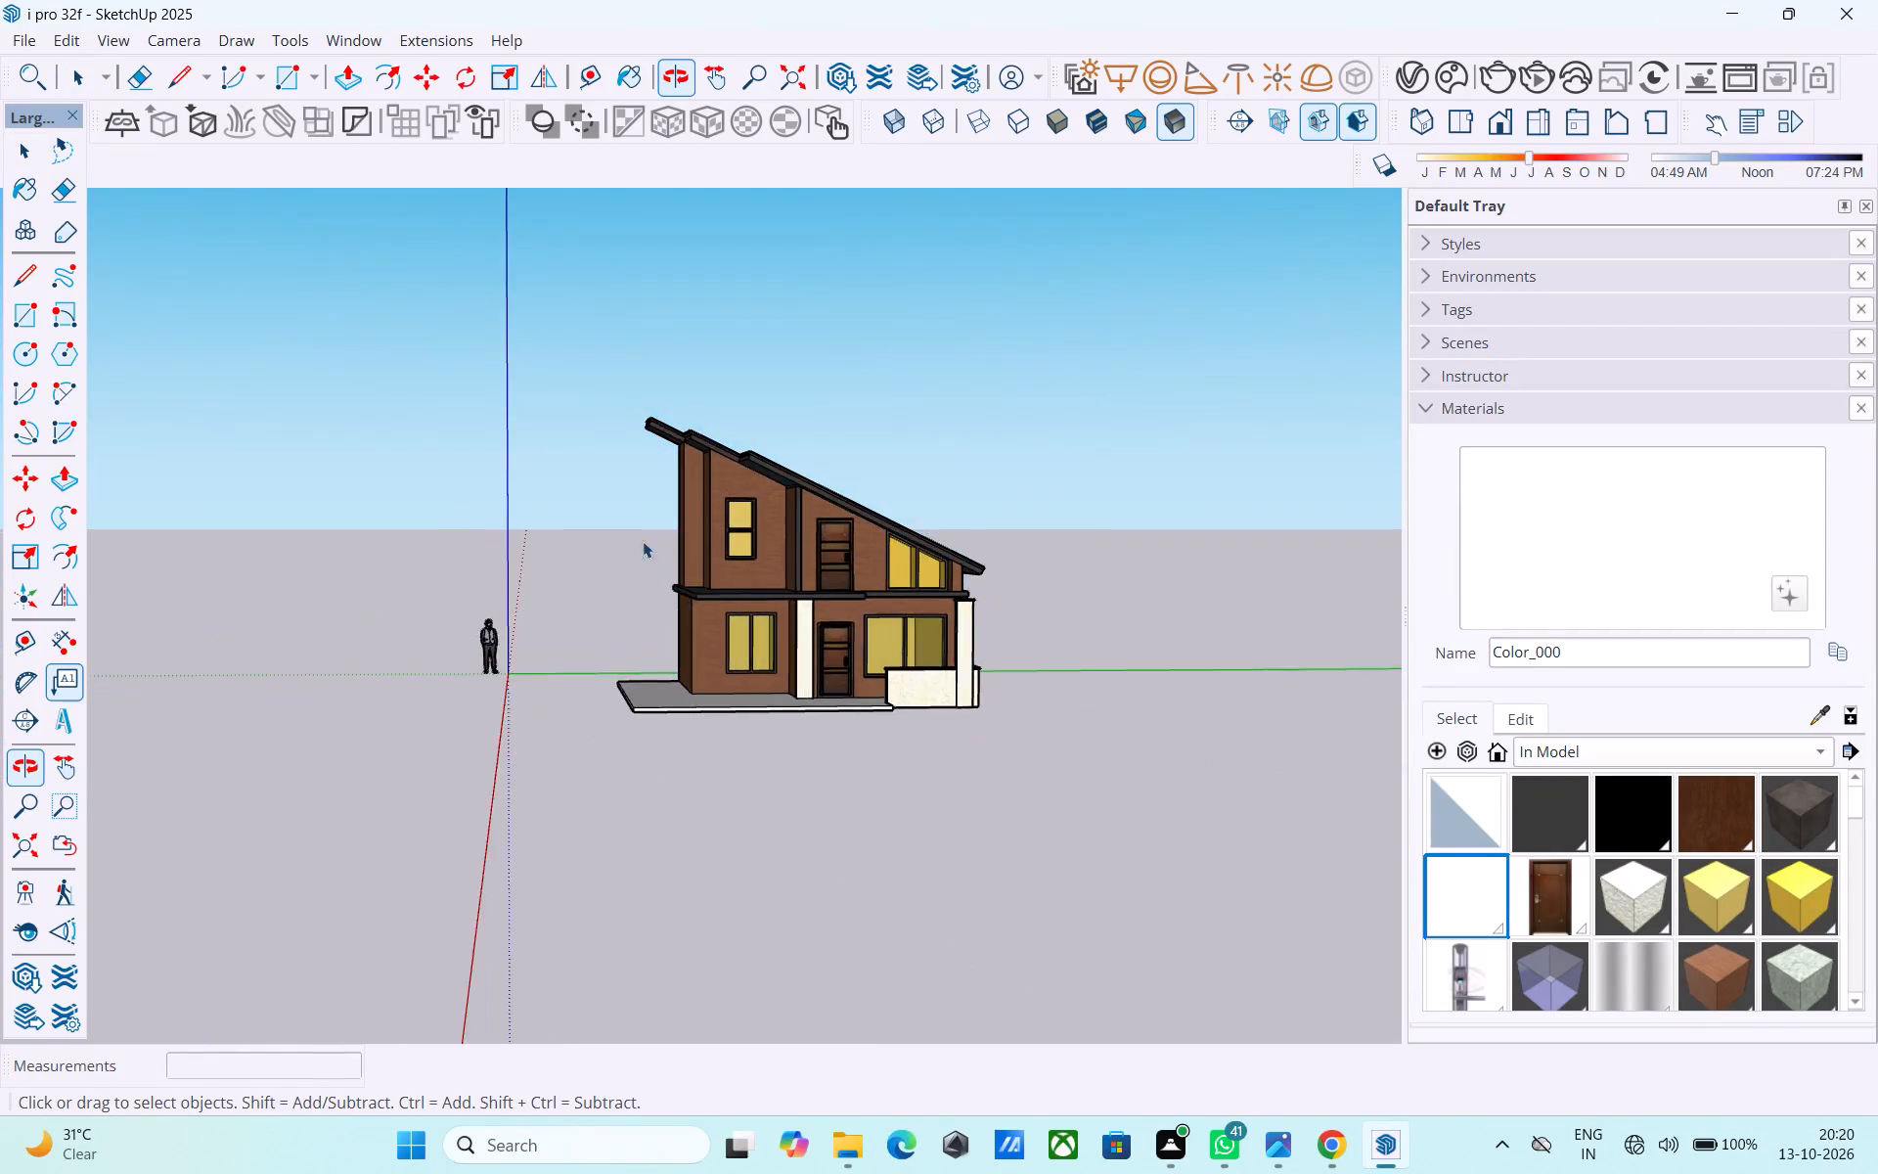
Paint the white outer side face, nearest the door, of the large ground-floor window surround with Plywood_01_1K.
scroll(797, 577, "up", 8)
middle_click_drag(865, 673, 1144, 603, "shift")
middle_click_drag(944, 579, 966, 612, "shift")
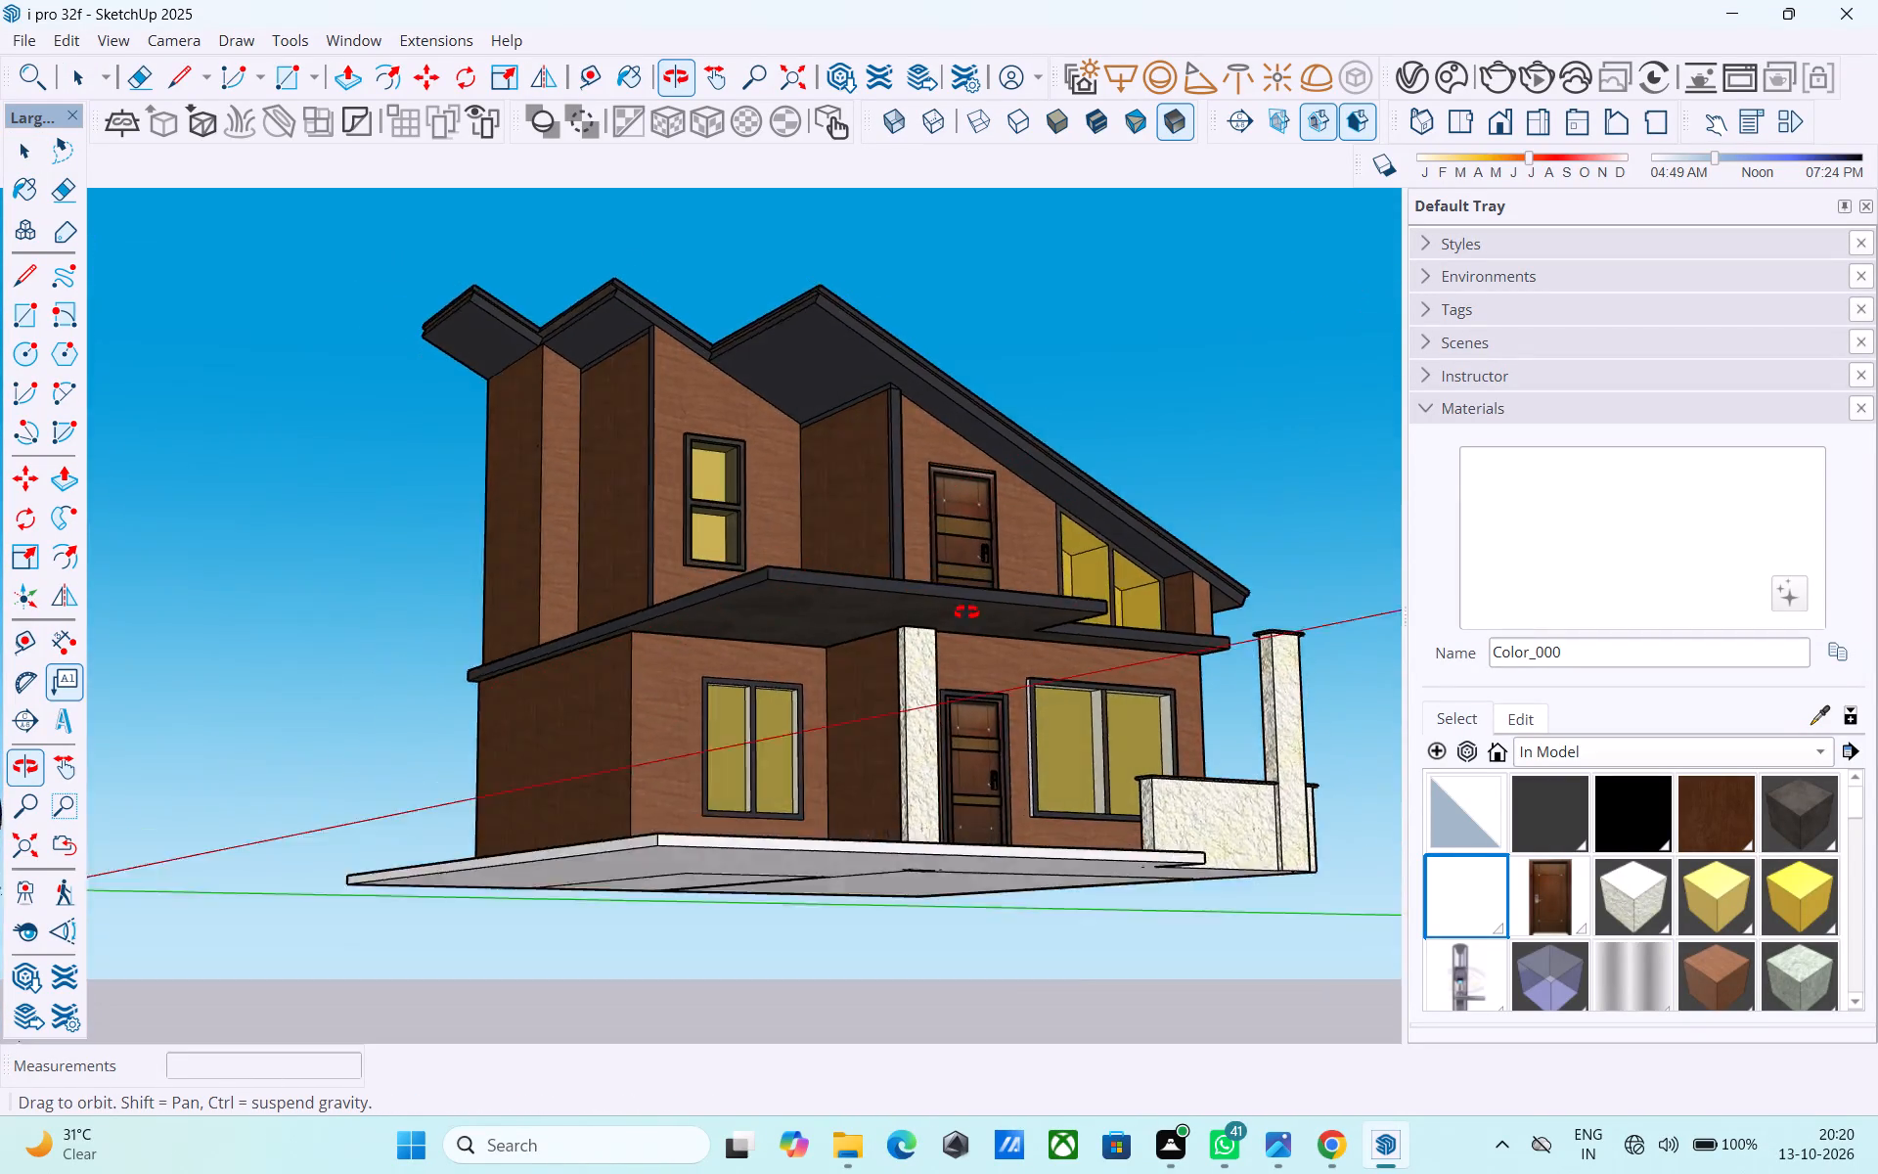
middle_click_drag(966, 612, 1067, 638, "shift")
scroll(846, 707, "up", 5)
middle_click_drag(758, 749, 545, 689)
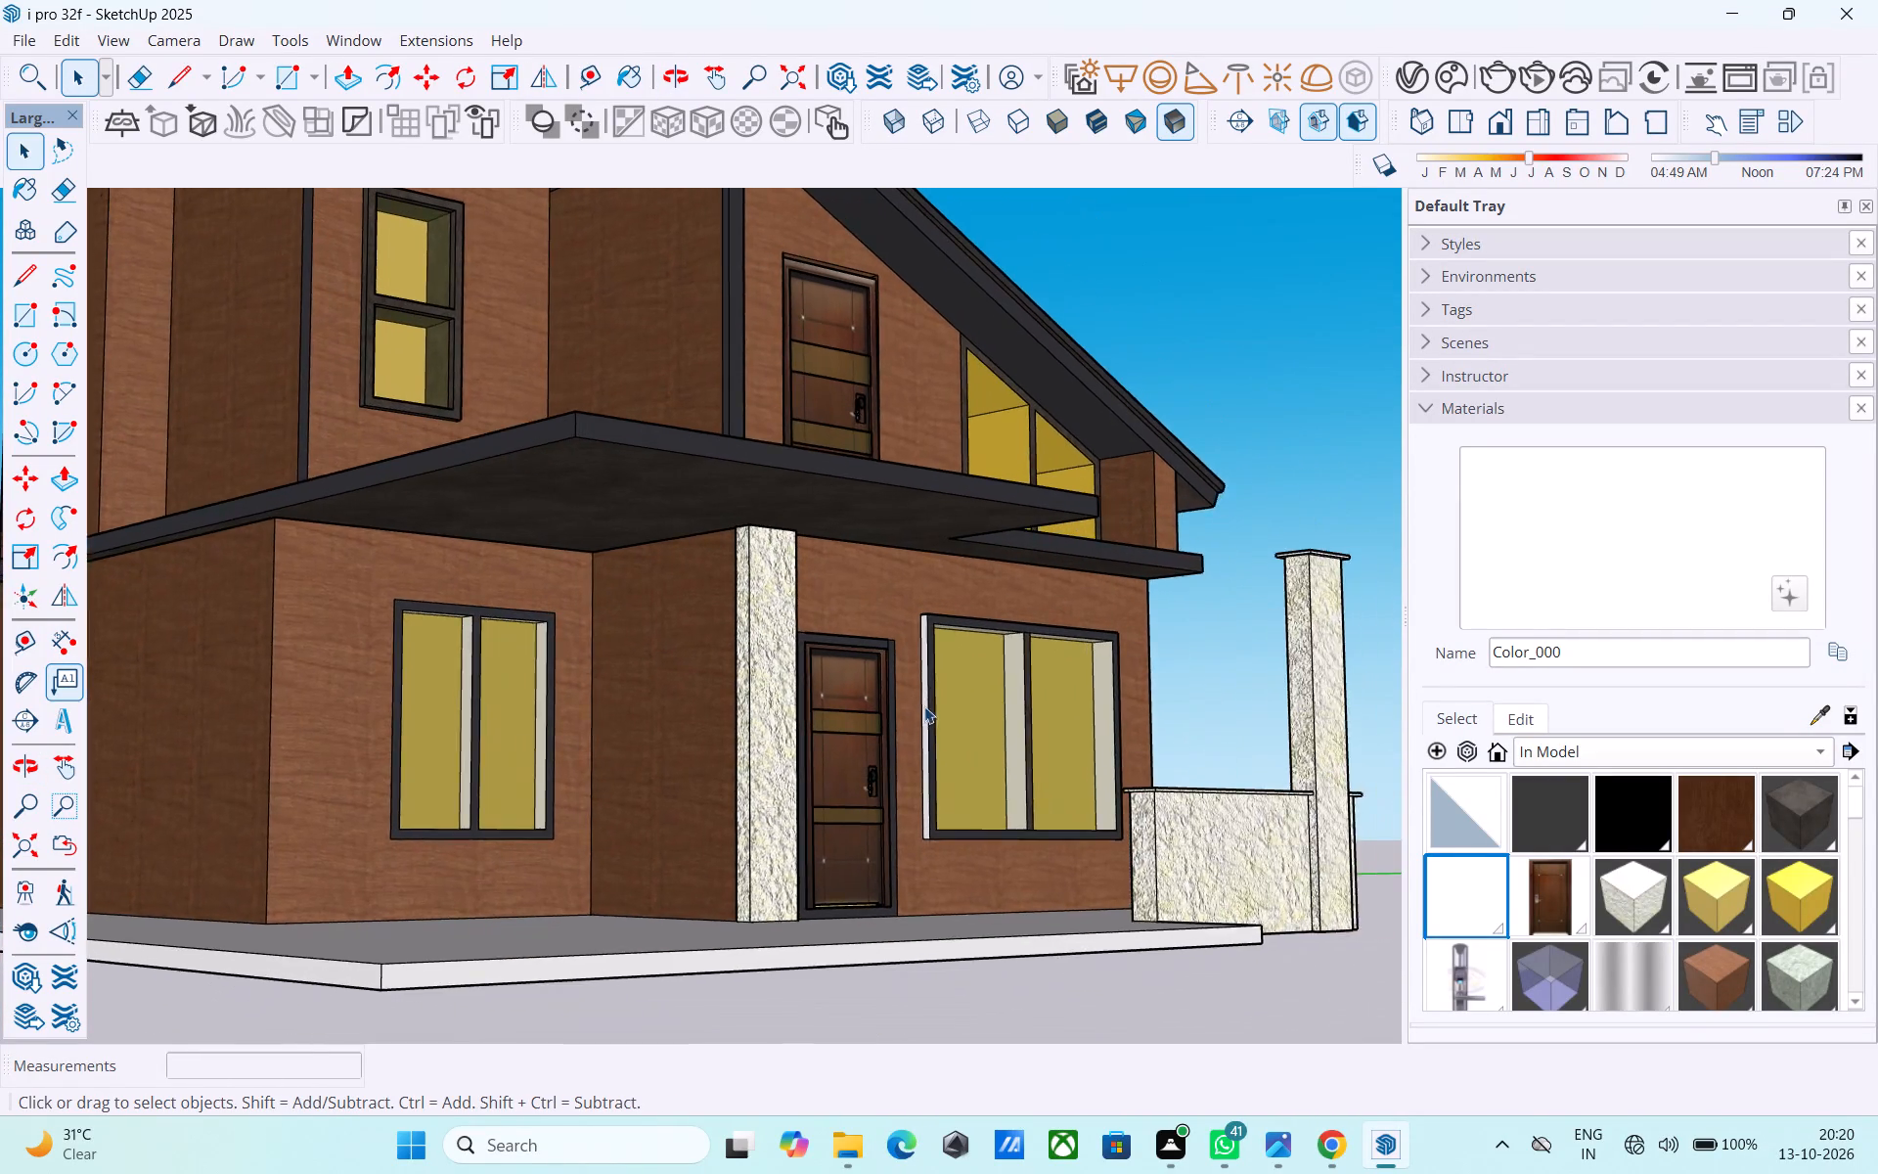
scroll(924, 706, "up", 4)
scroll(1098, 724, "up", 1)
scroll(887, 693, "up", 10)
middle_click_drag(957, 662, 869, 656)
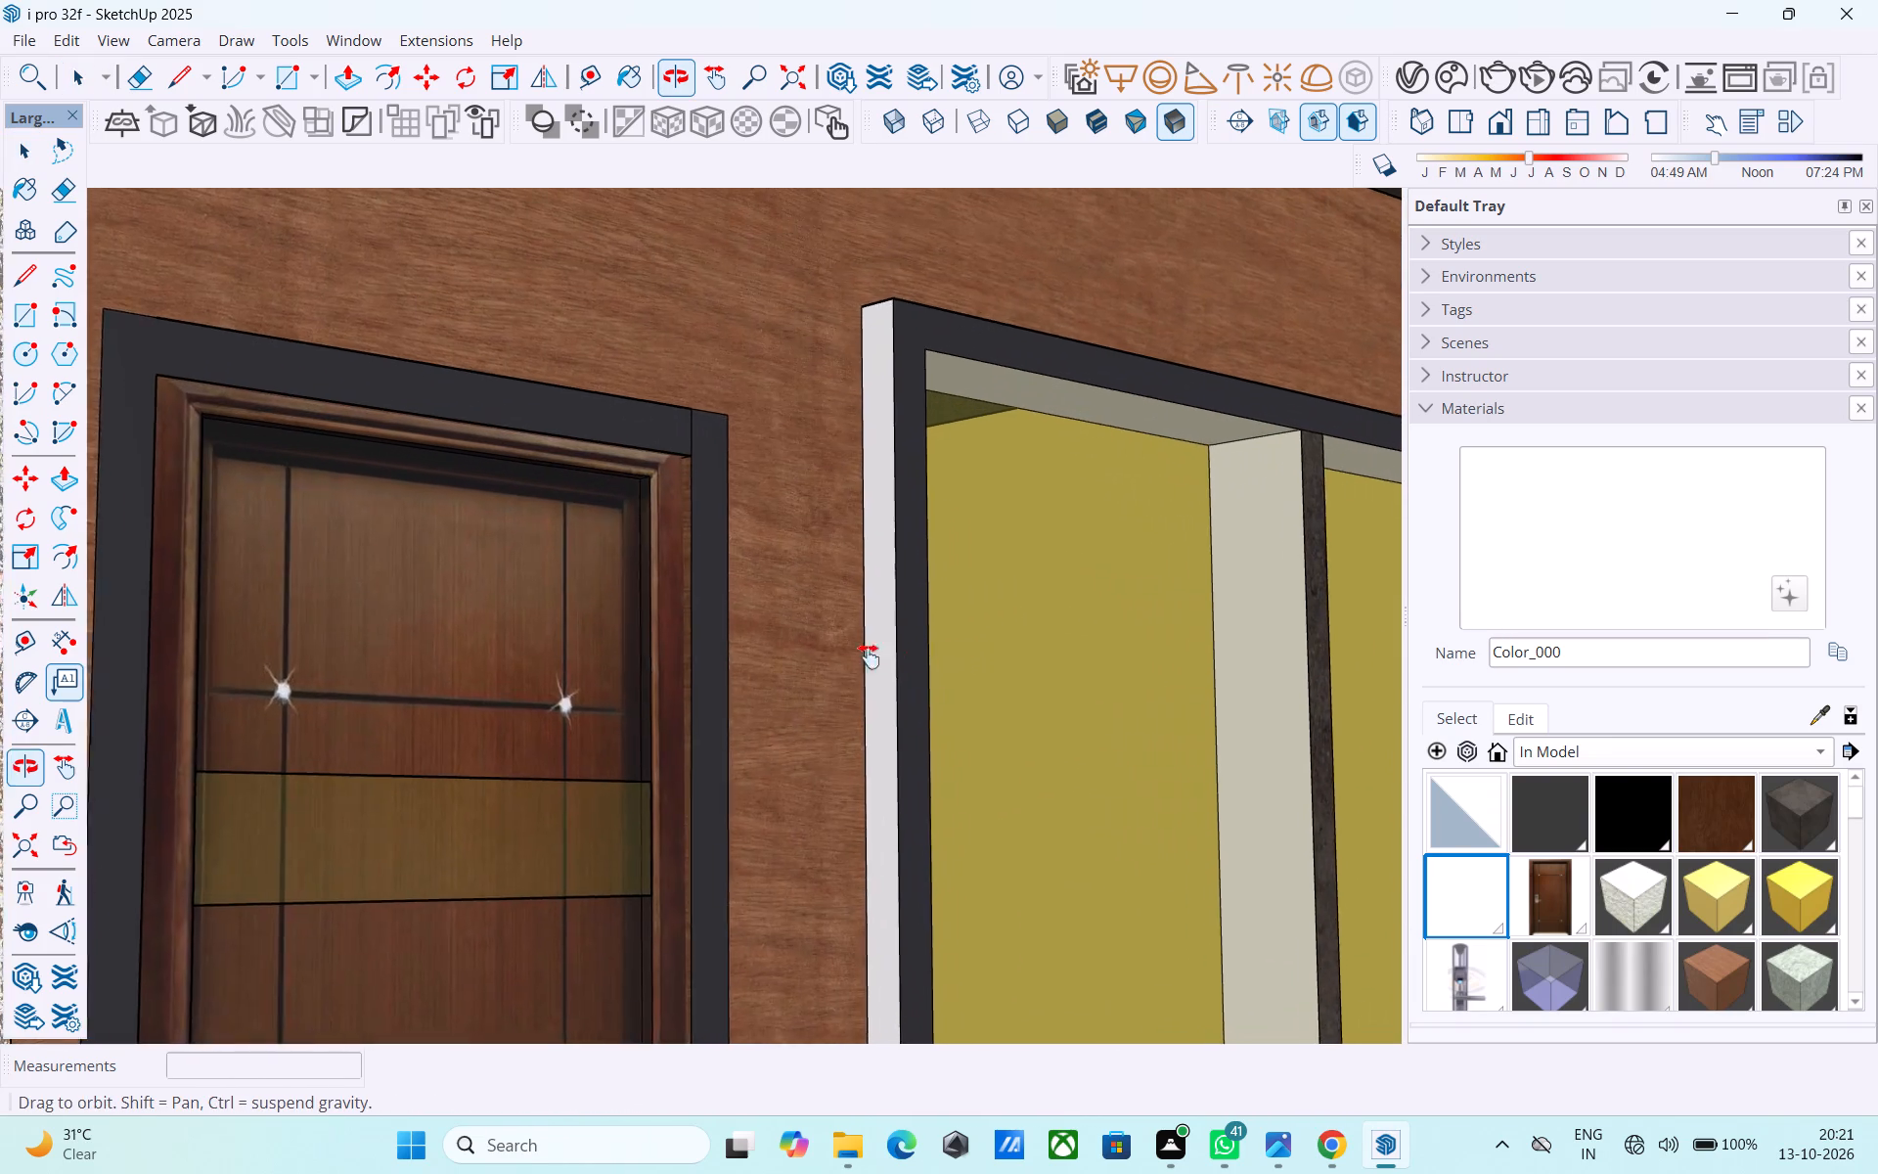
middle_click_drag(869, 656, 1004, 740)
scroll(1634, 911, "down", 2)
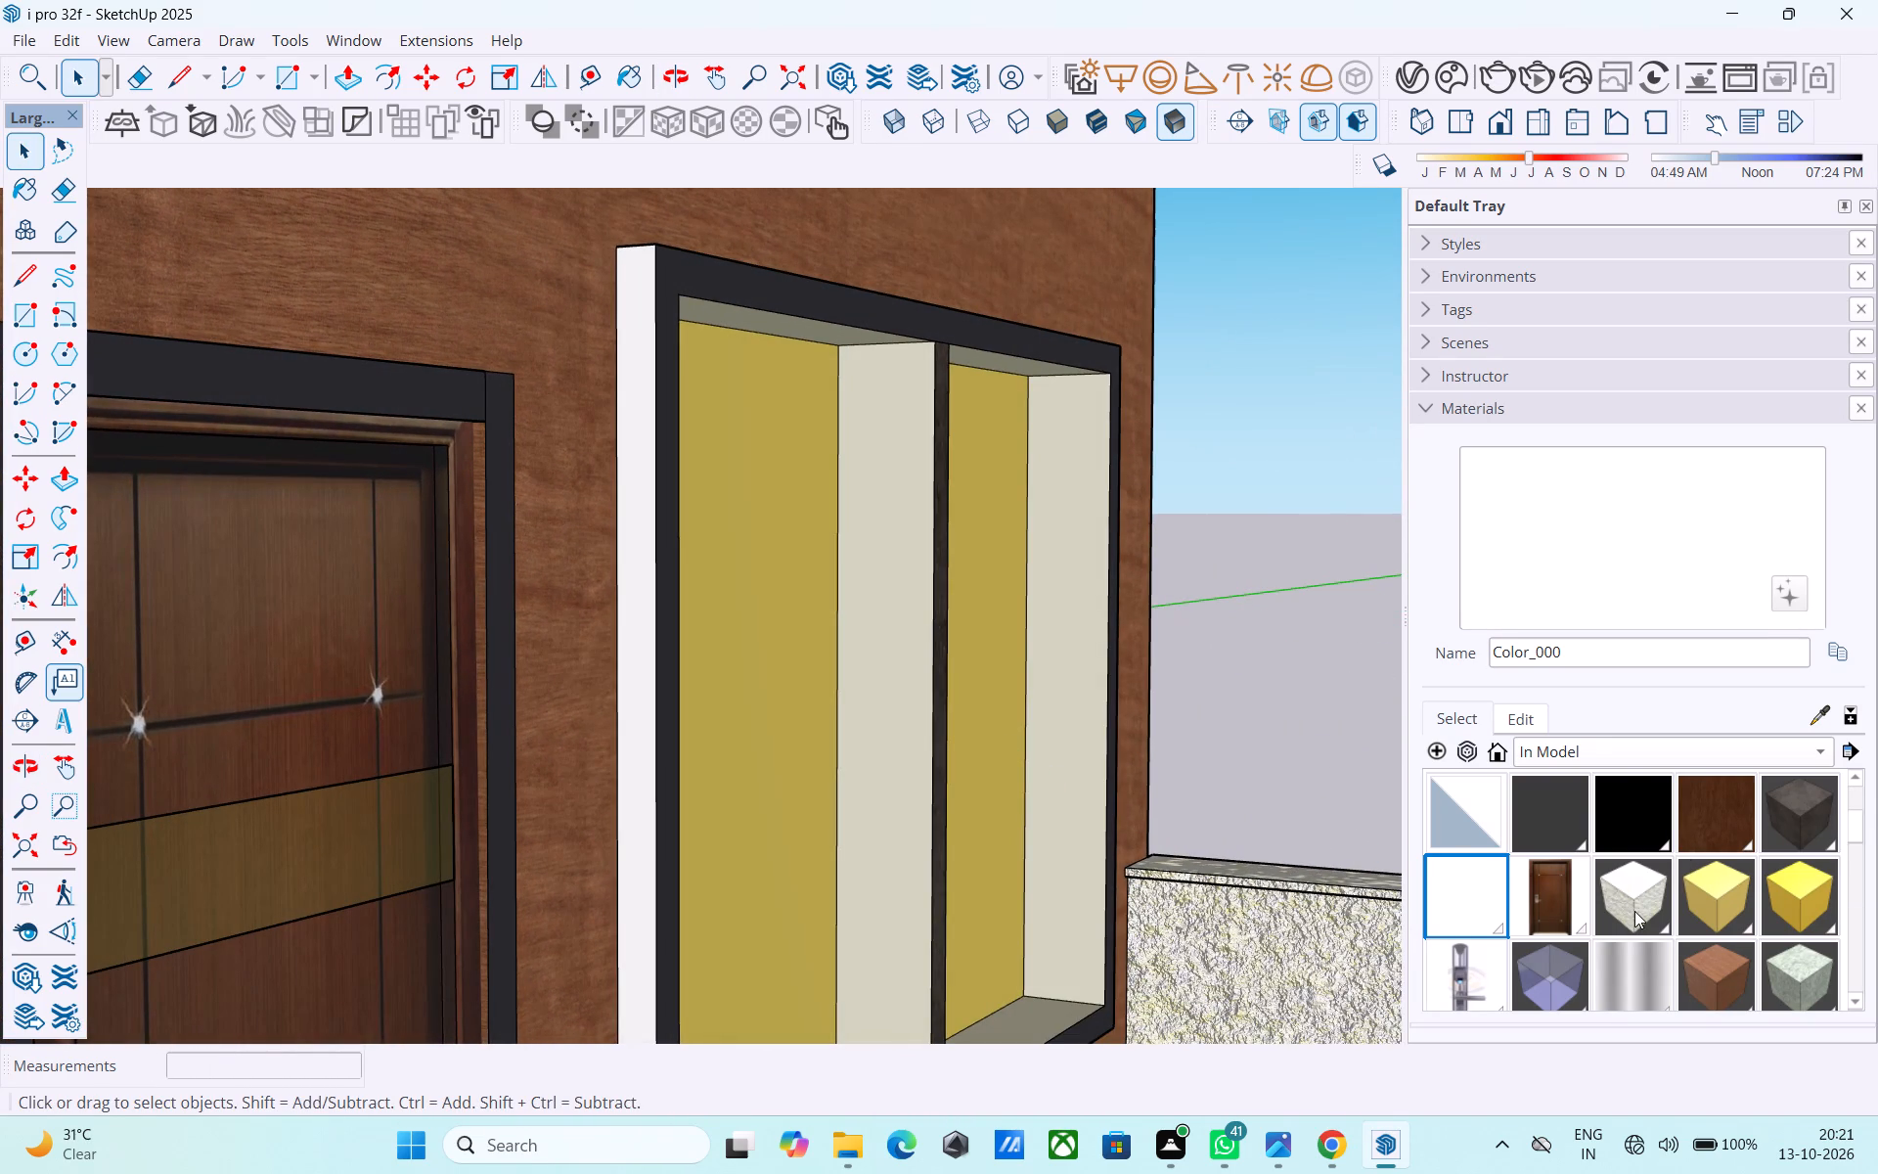
left_click(1704, 891)
scroll(560, 637, "up", 3)
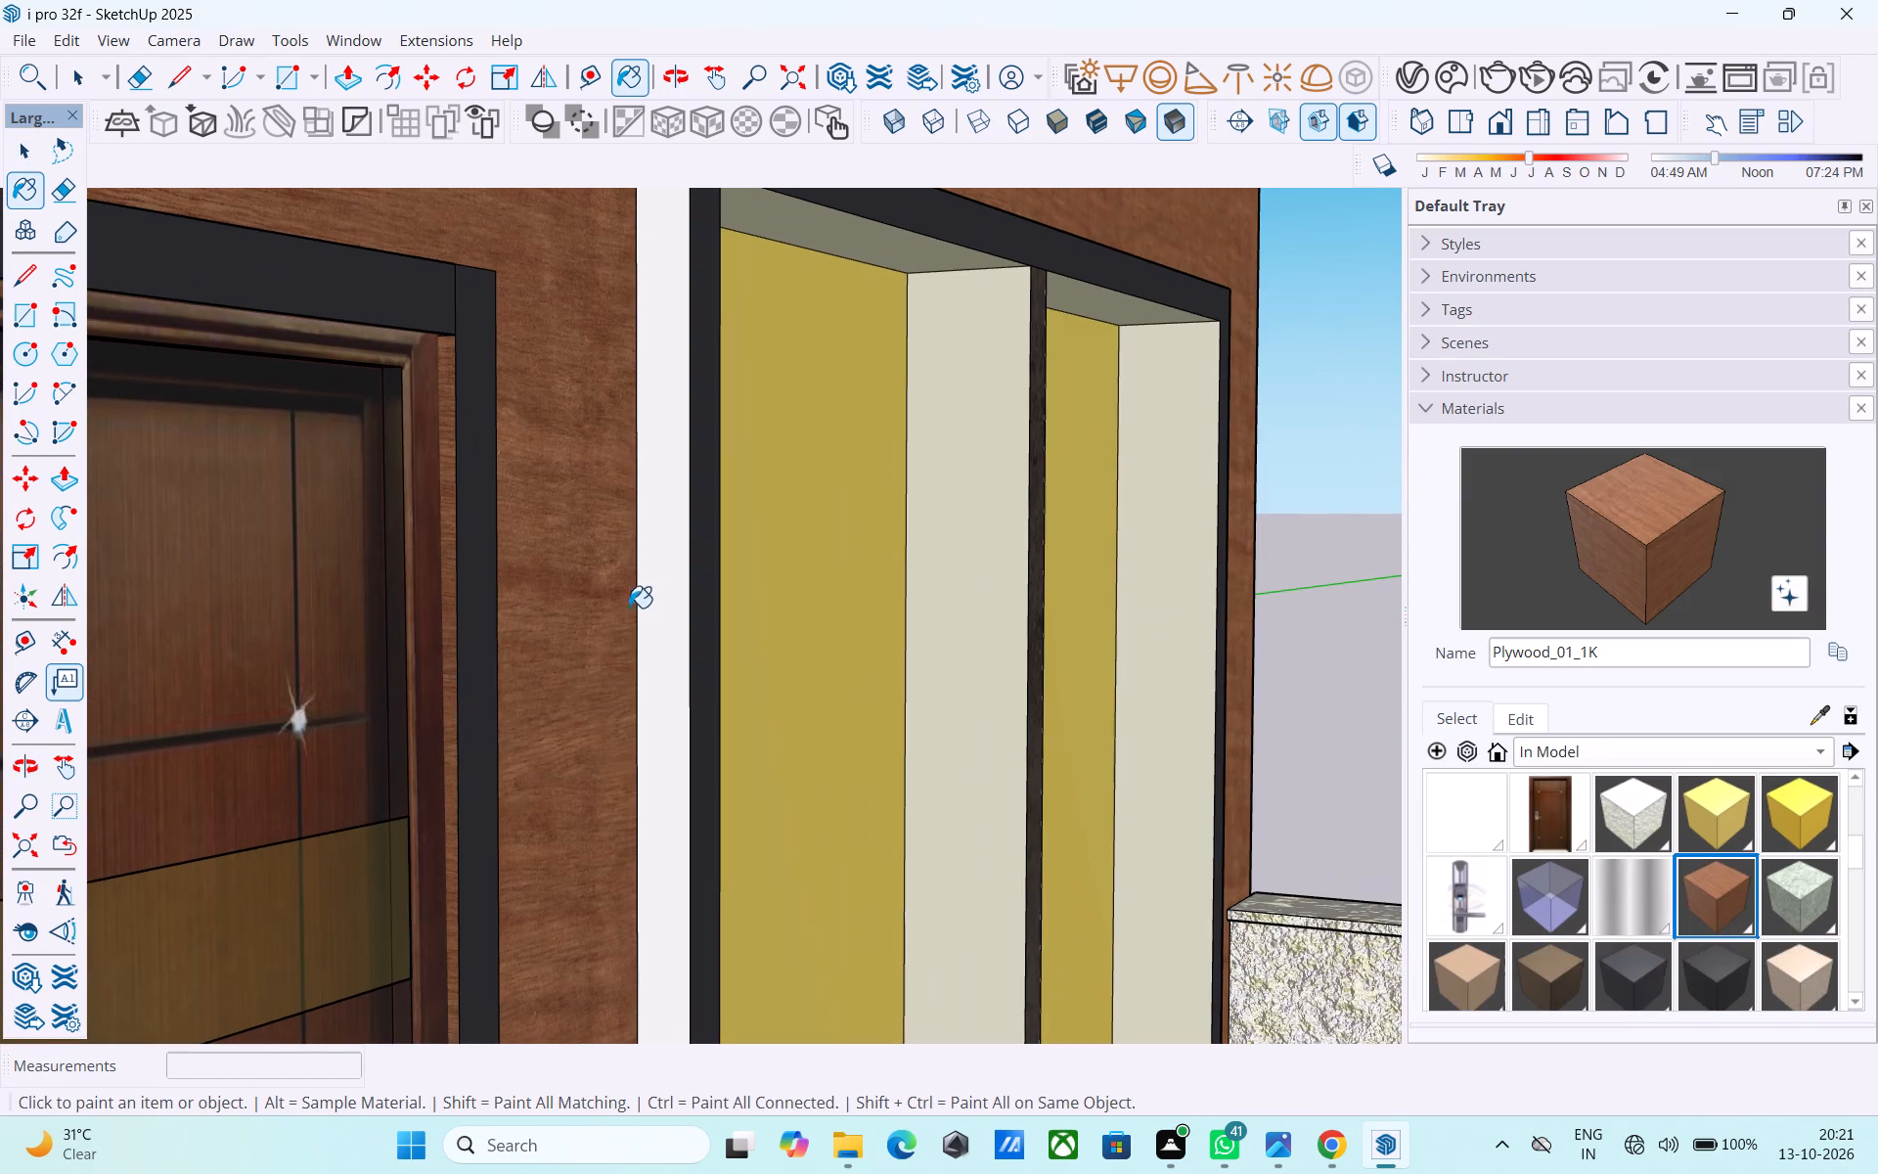
key("space")
double_click(654, 603)
left_click(654, 601)
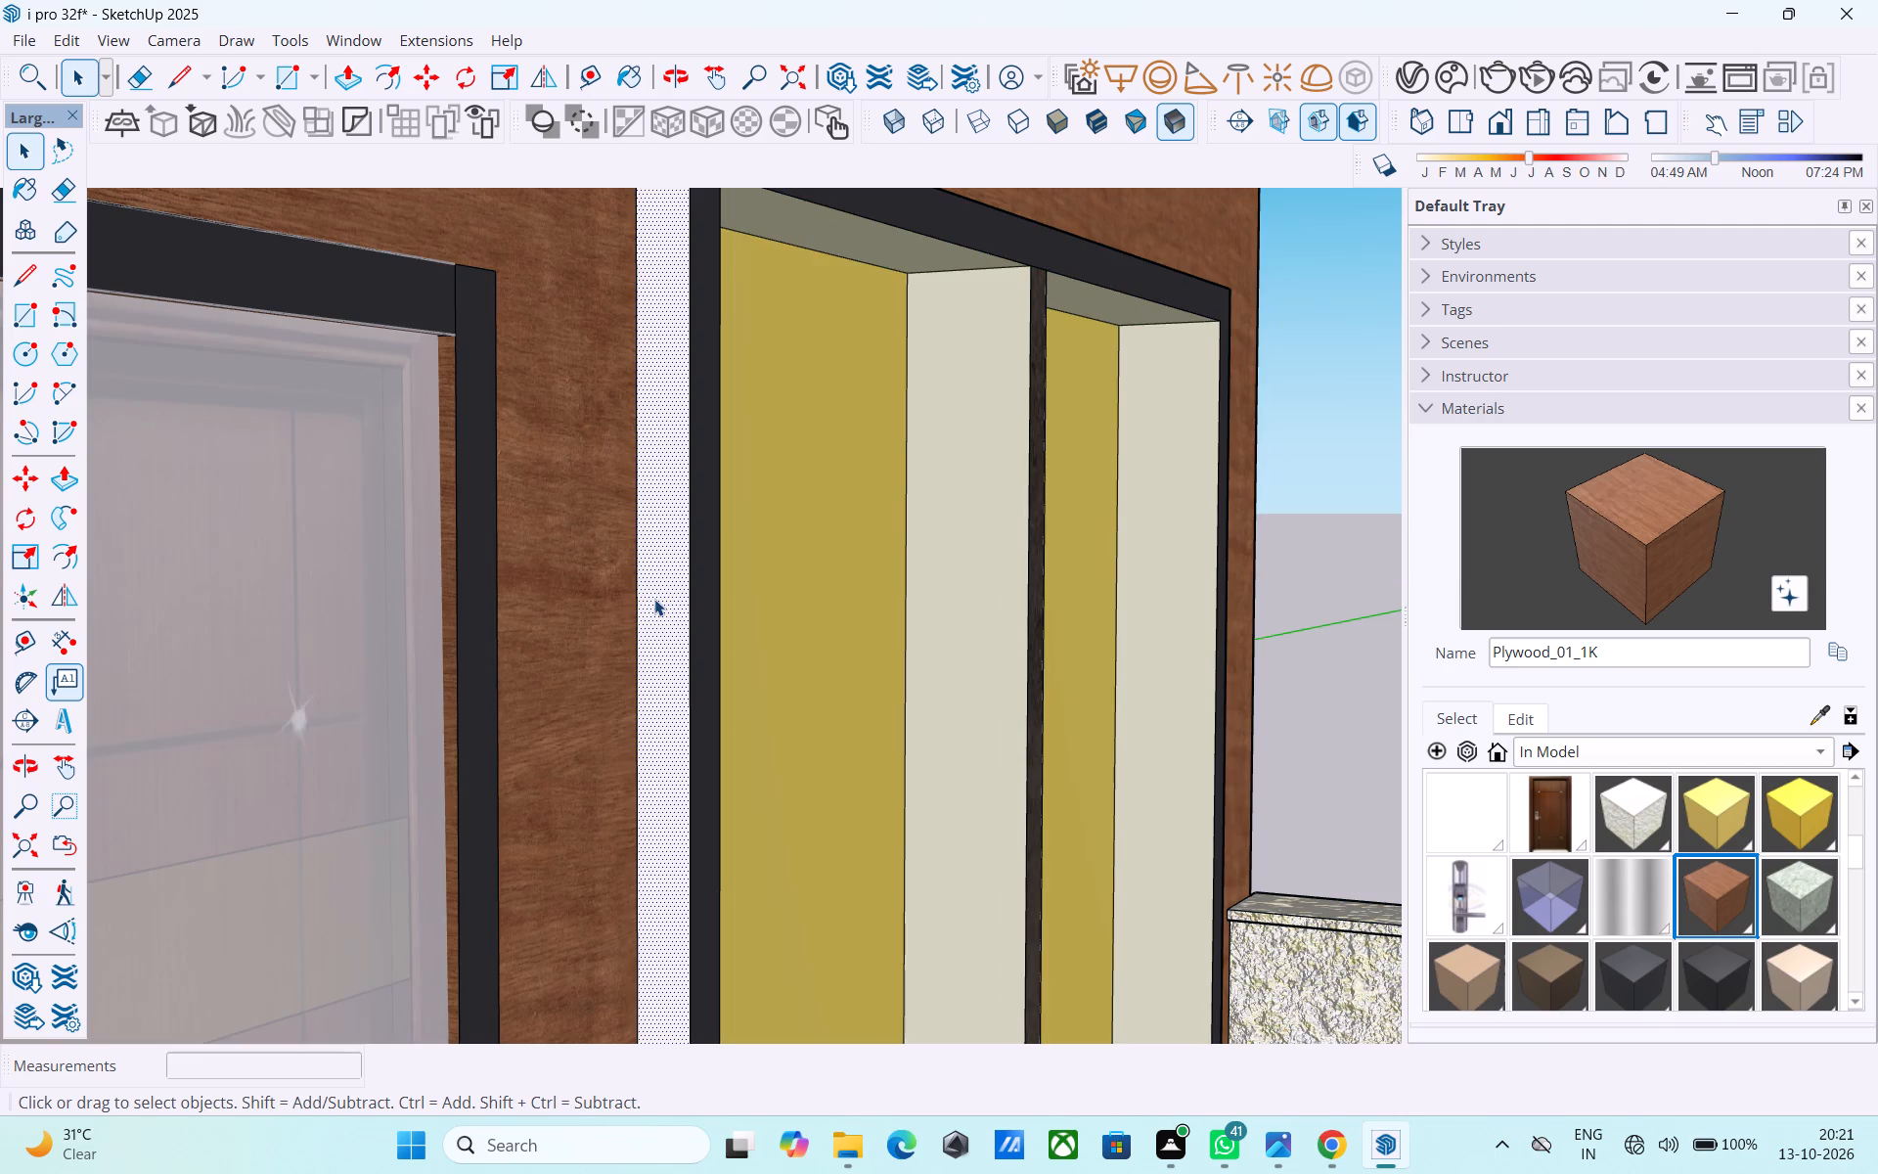
left_click(1589, 546)
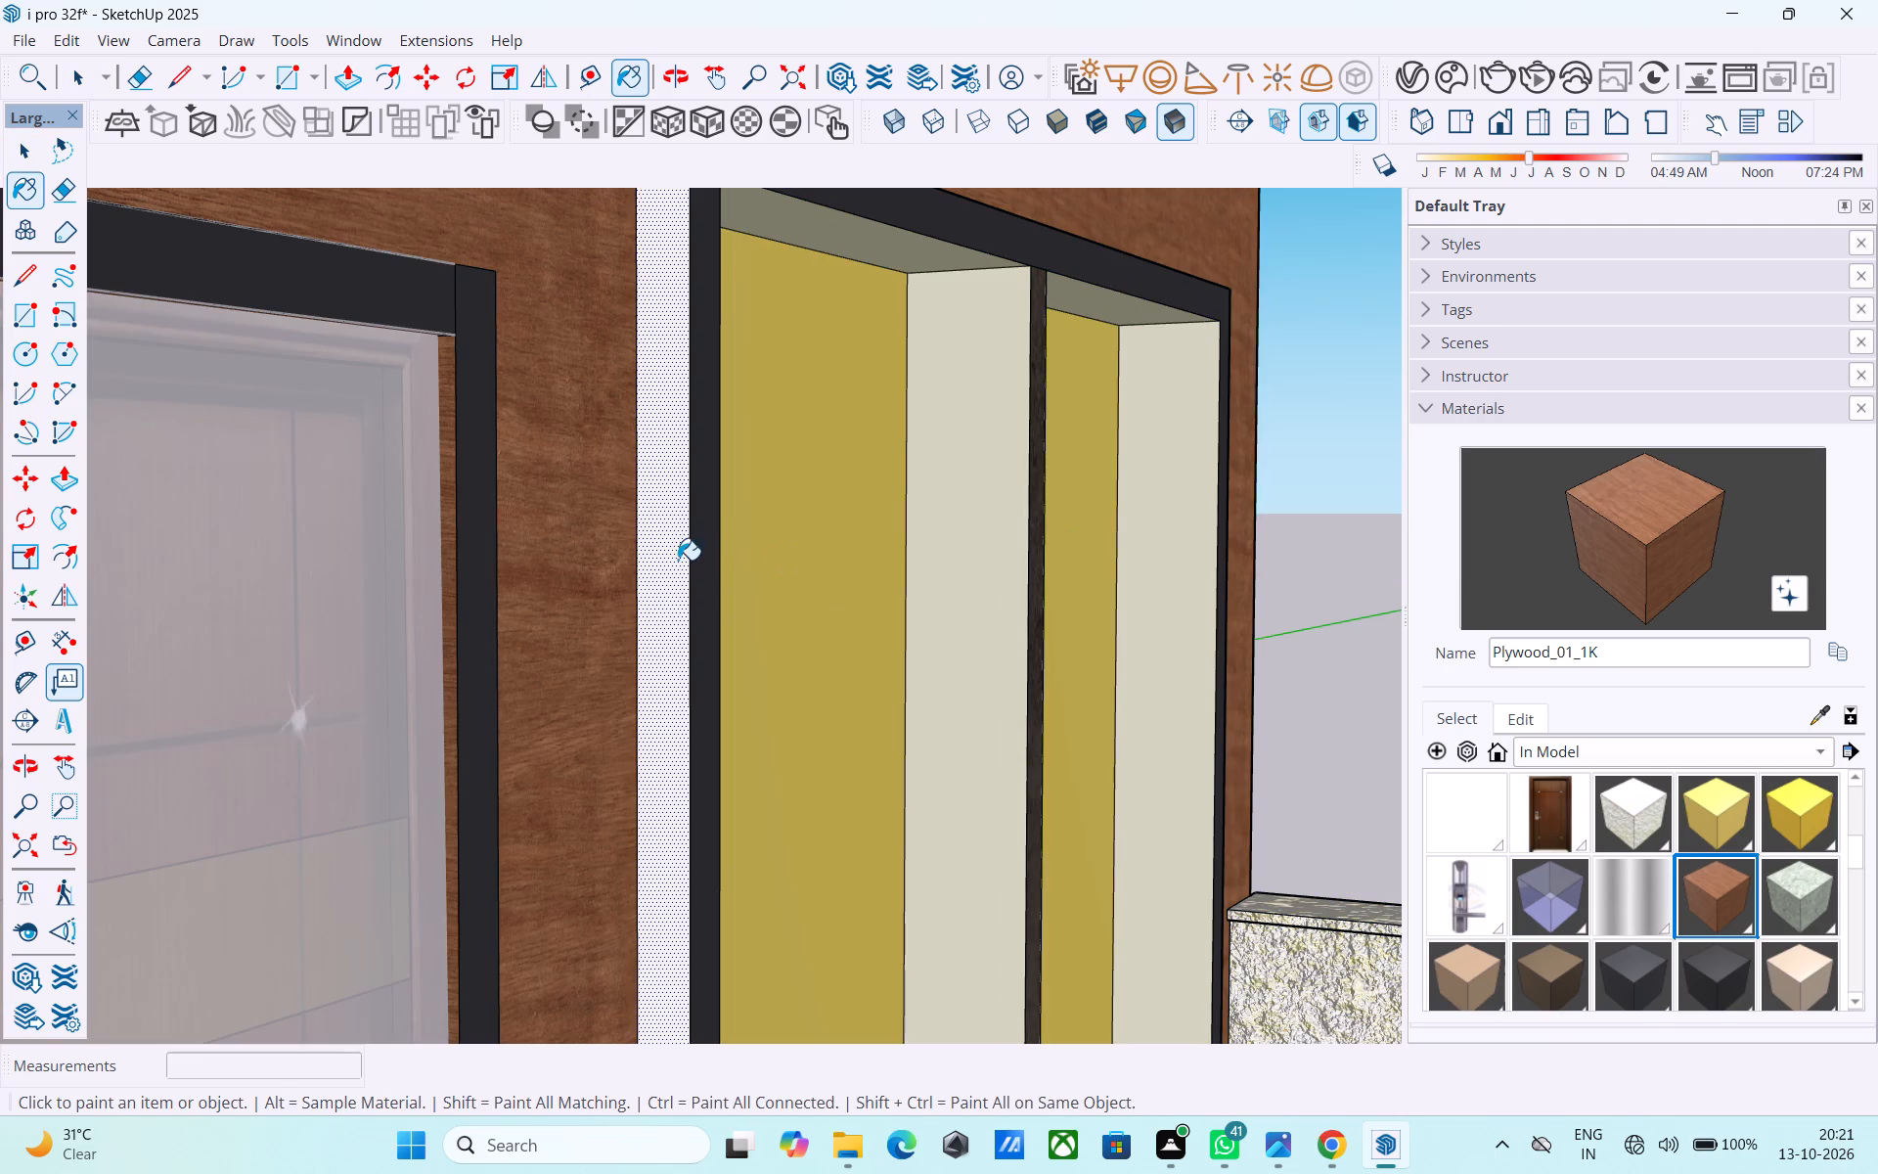
left_click(678, 560)
Select the large window's first glass pane and look through the In Model materials collection.
middle_click_drag(763, 505, 518, 288)
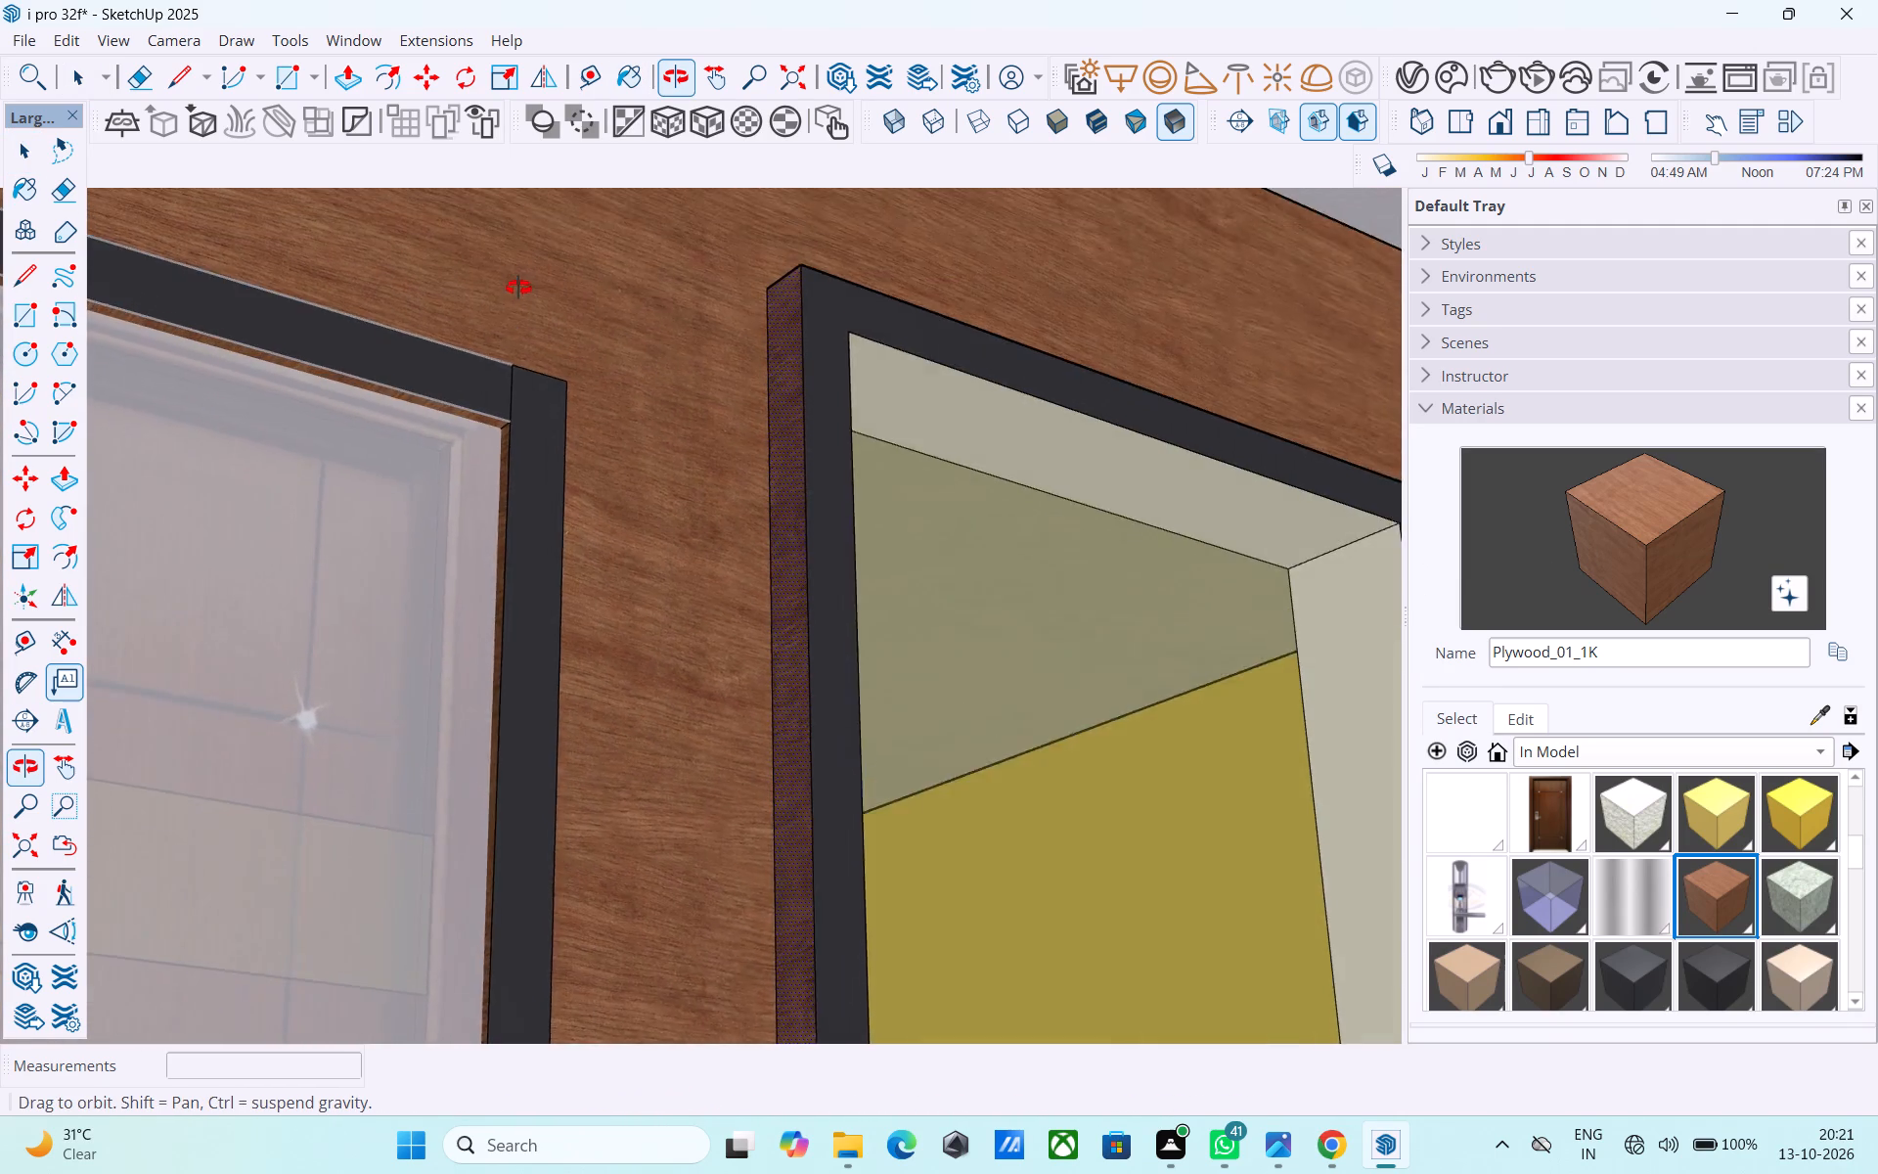
middle_click_drag(518, 288, 503, 344)
key("space")
left_click(550, 298)
scroll(691, 331, "down", 5)
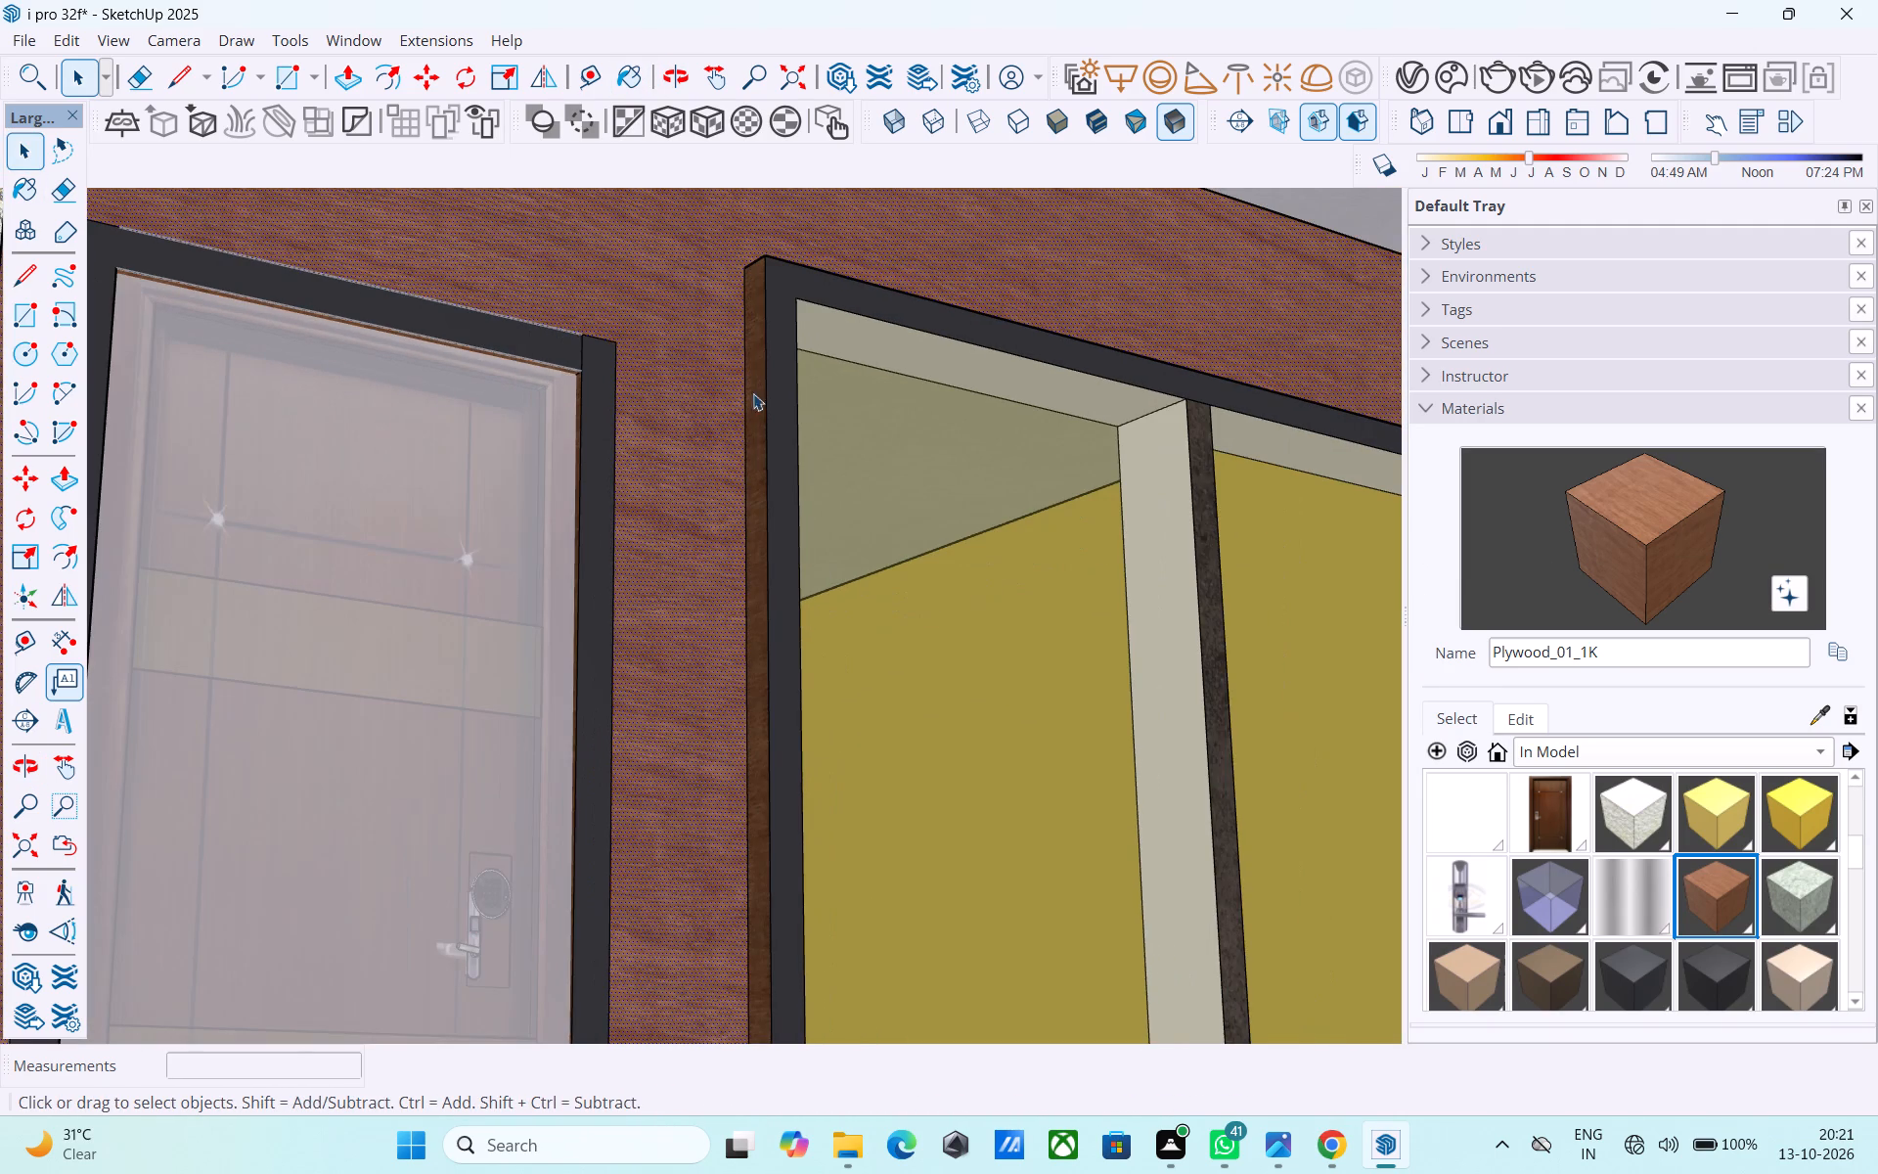
left_click(1007, 616)
middle_click_drag(827, 564, 941, 592)
scroll(881, 561, "up", 1)
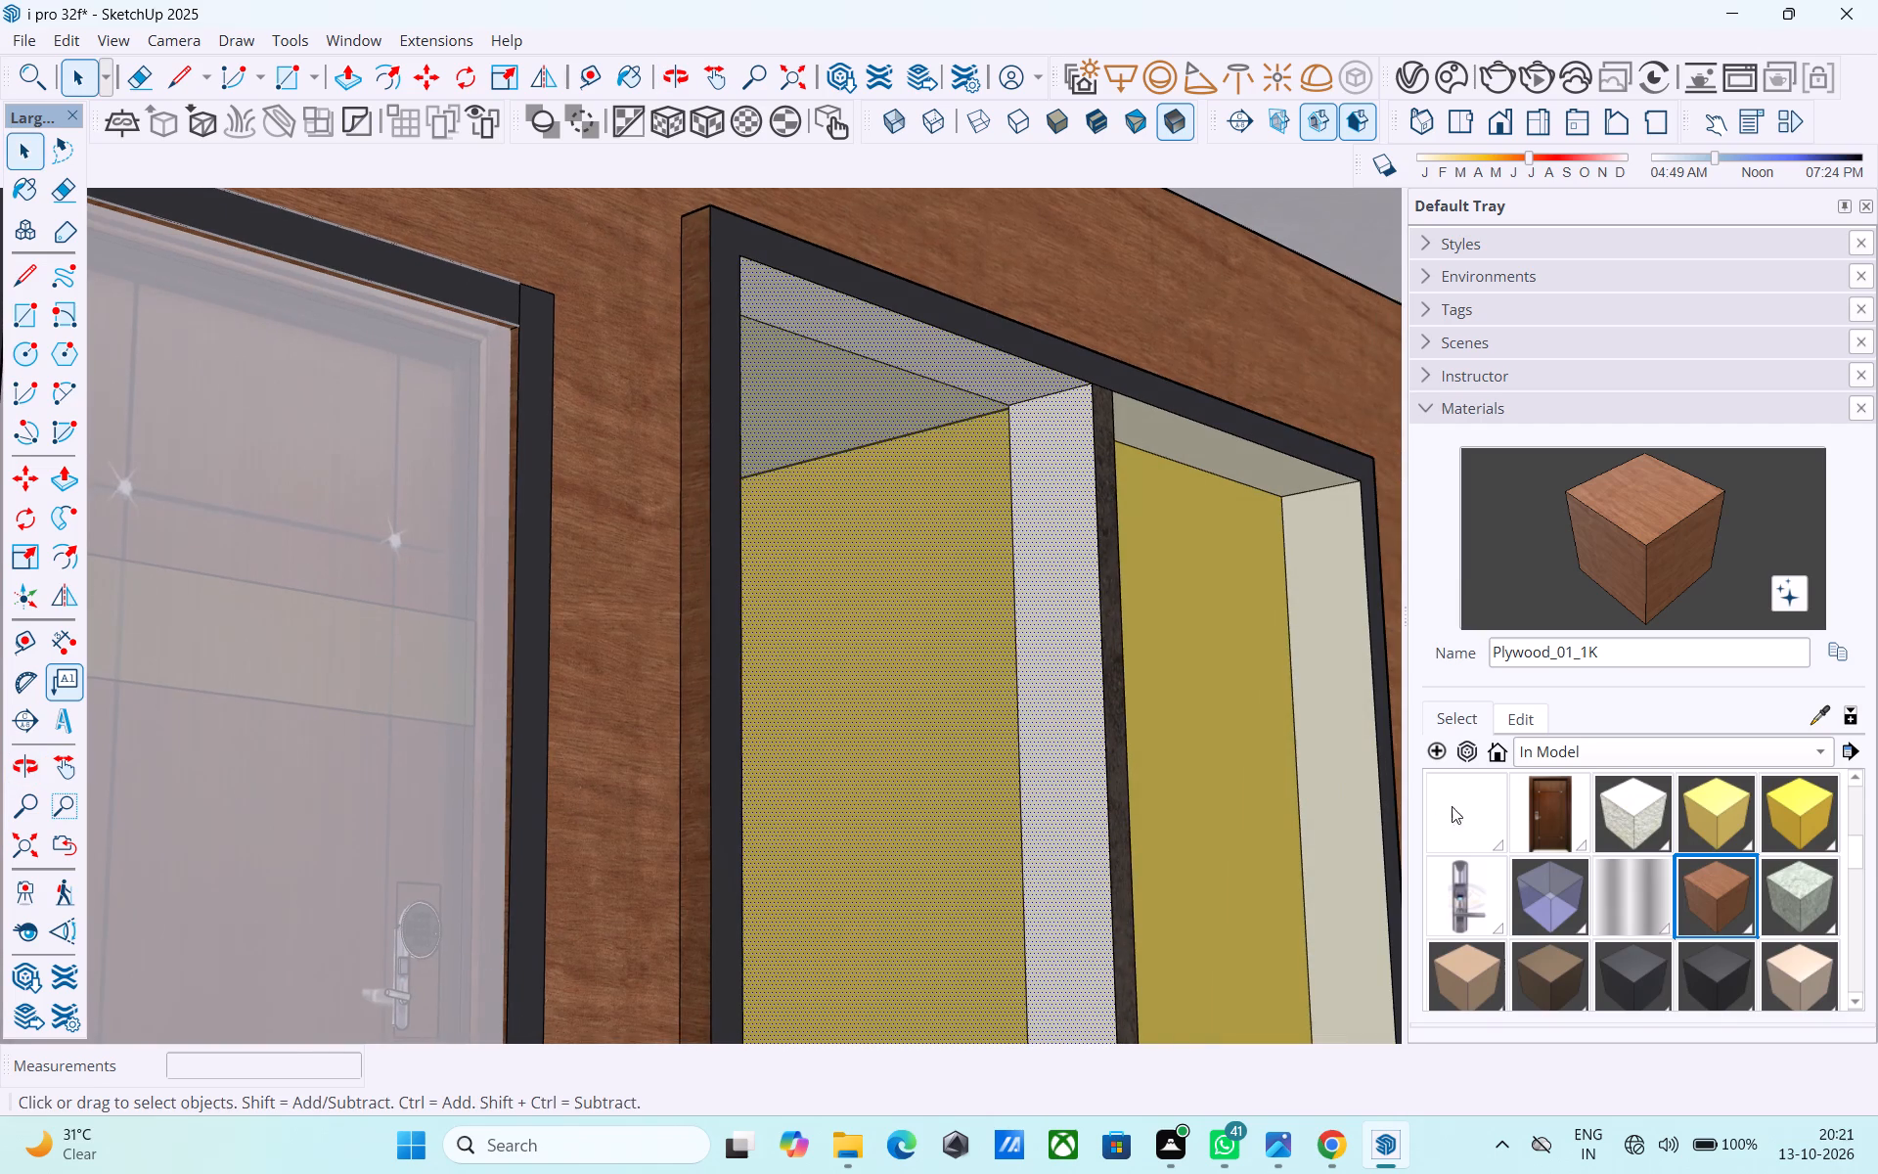
left_click(1537, 740)
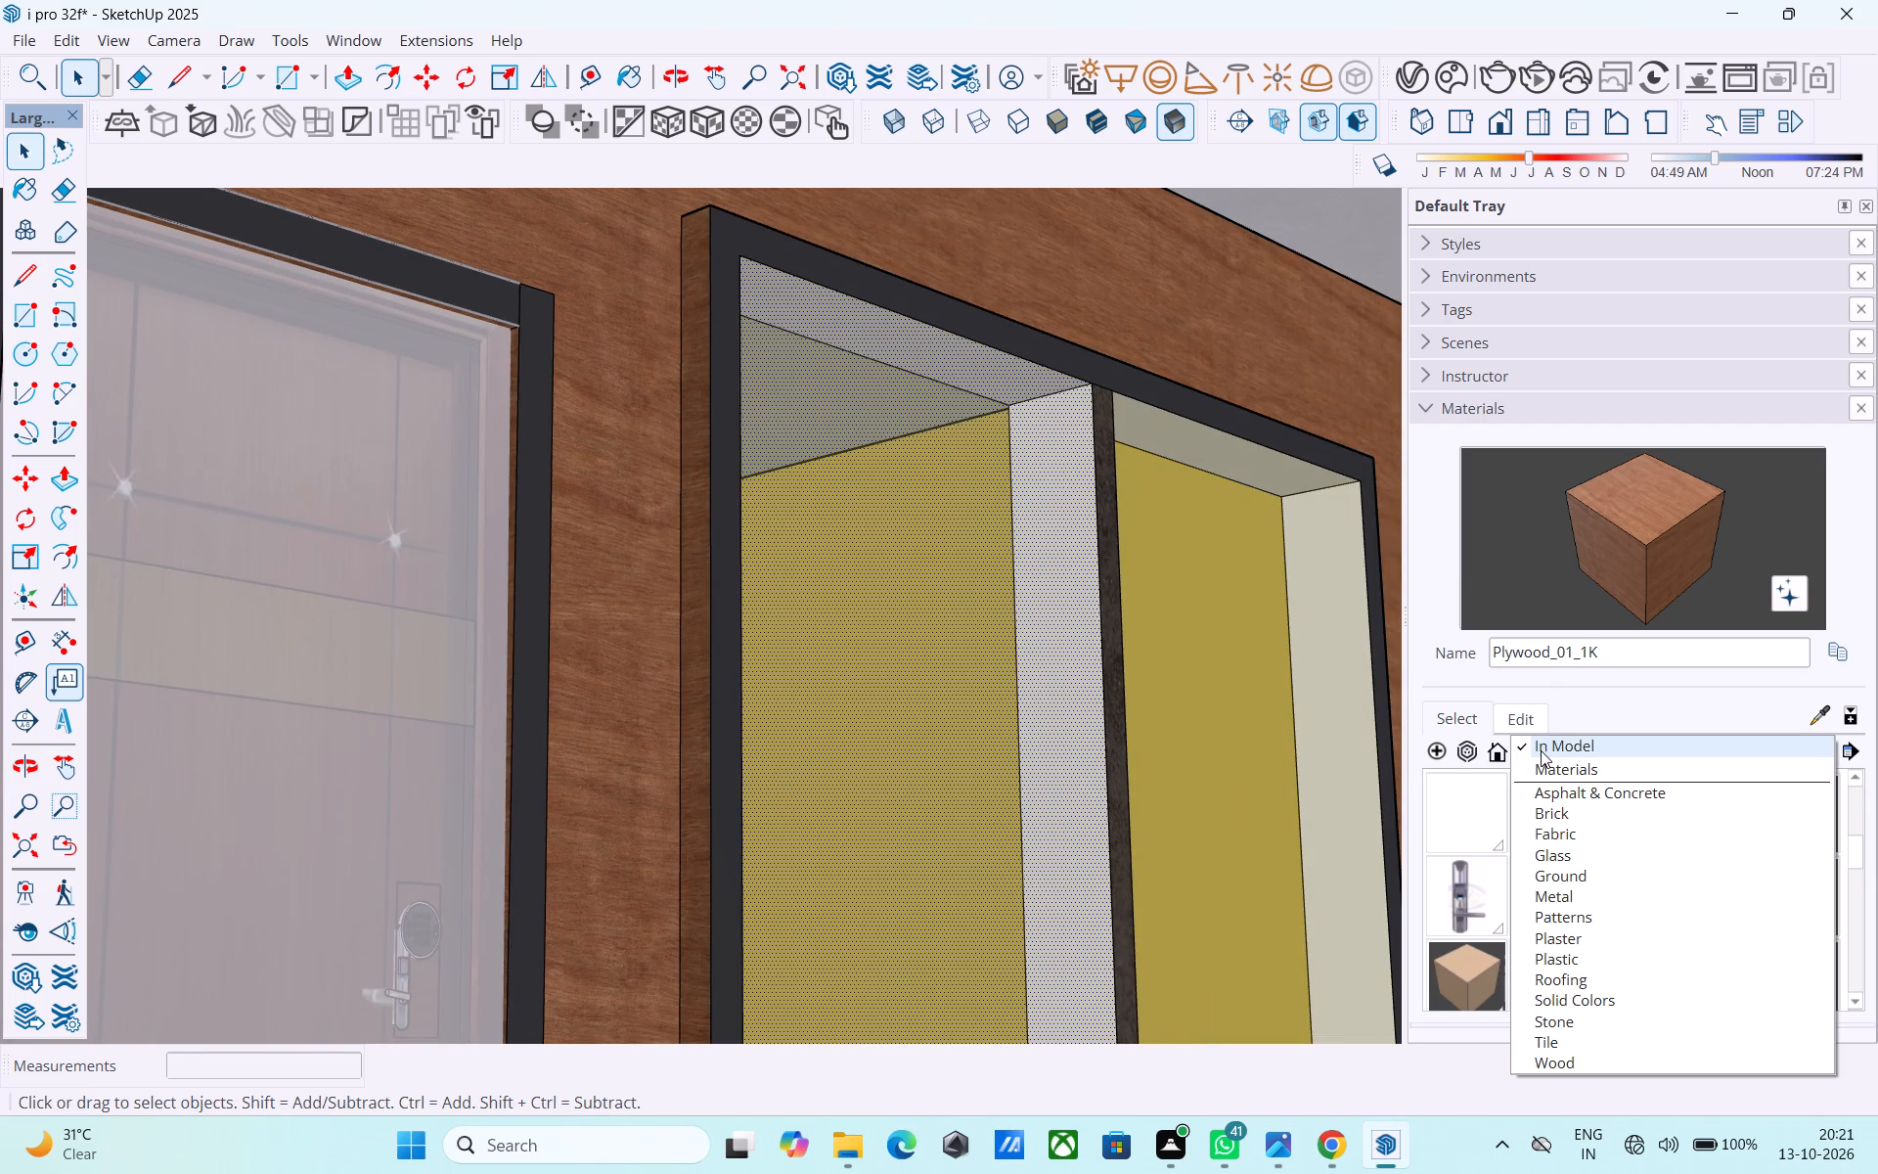
left_click(1541, 750)
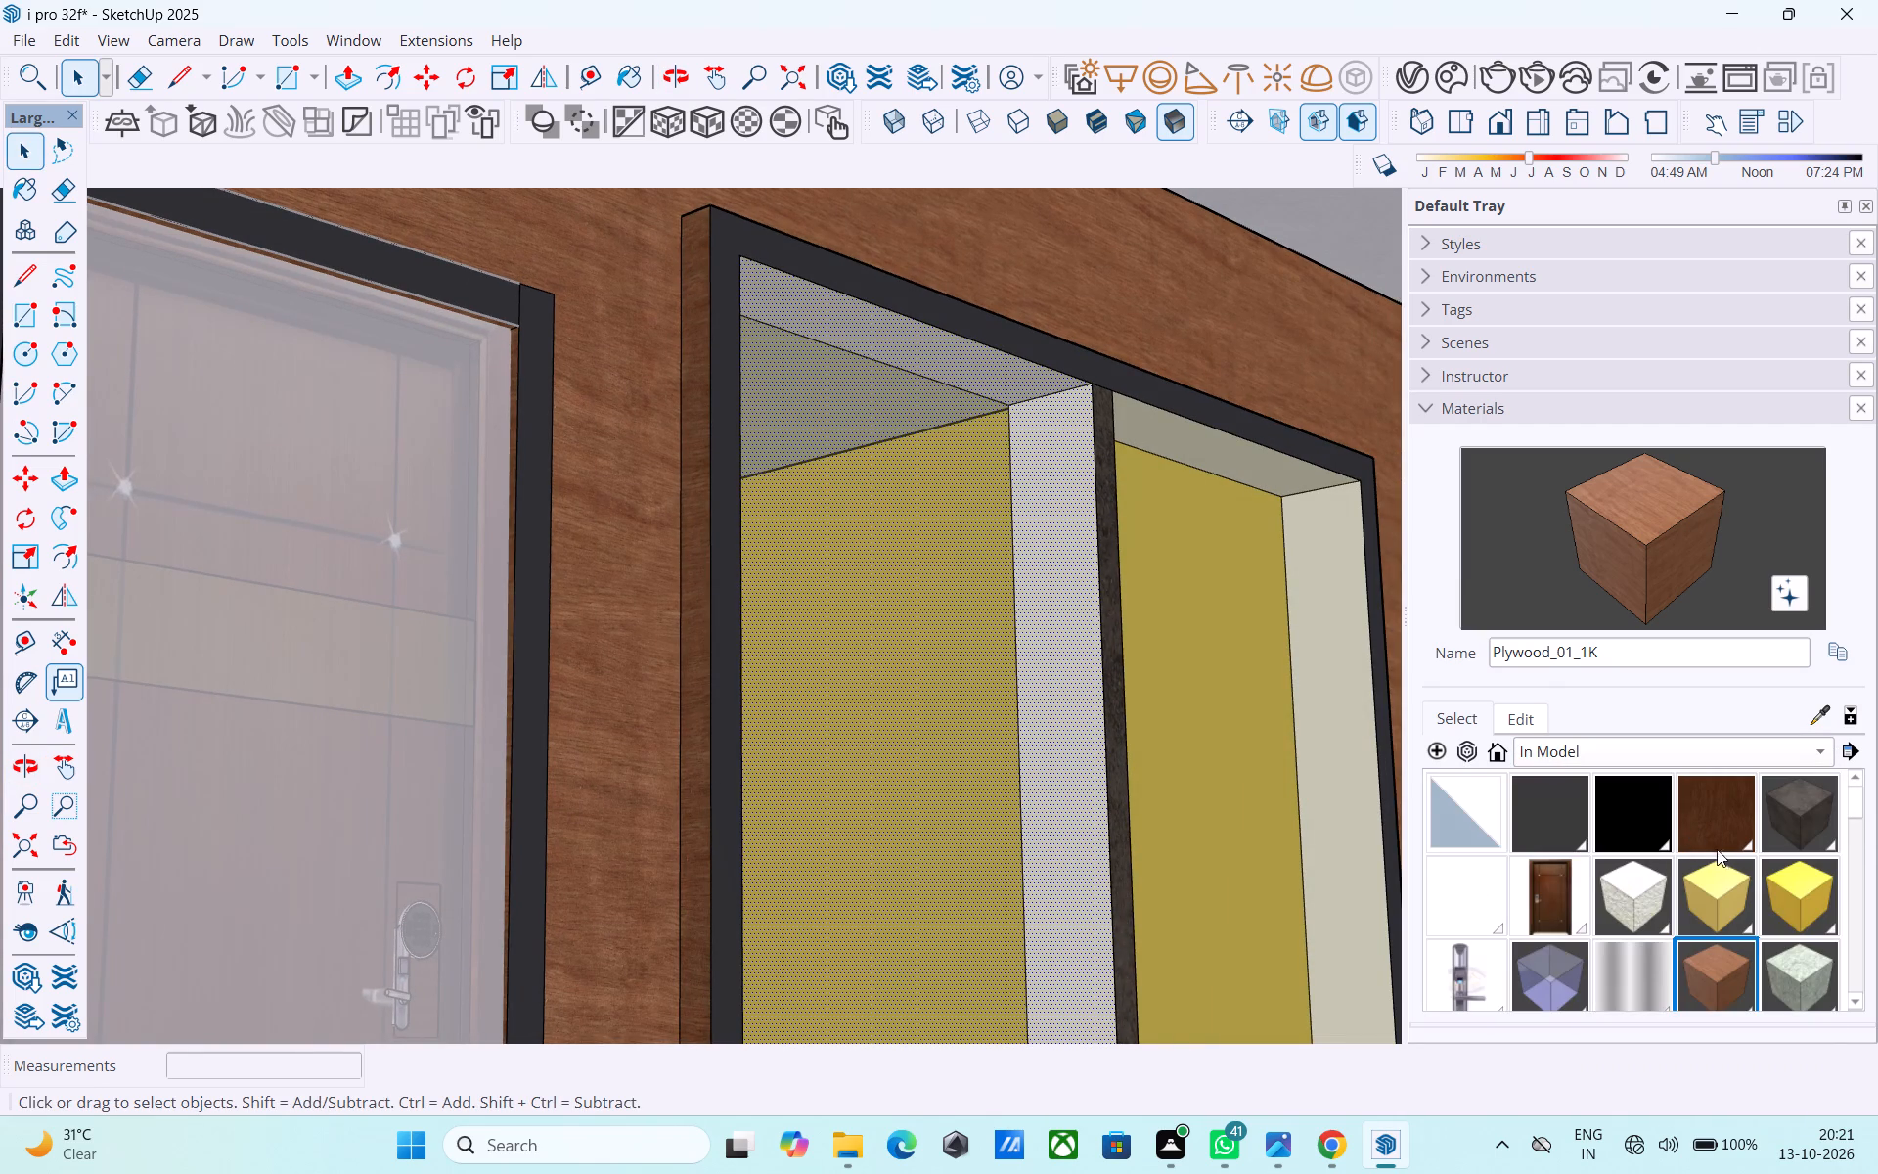
scroll(1714, 853, "down", 5)
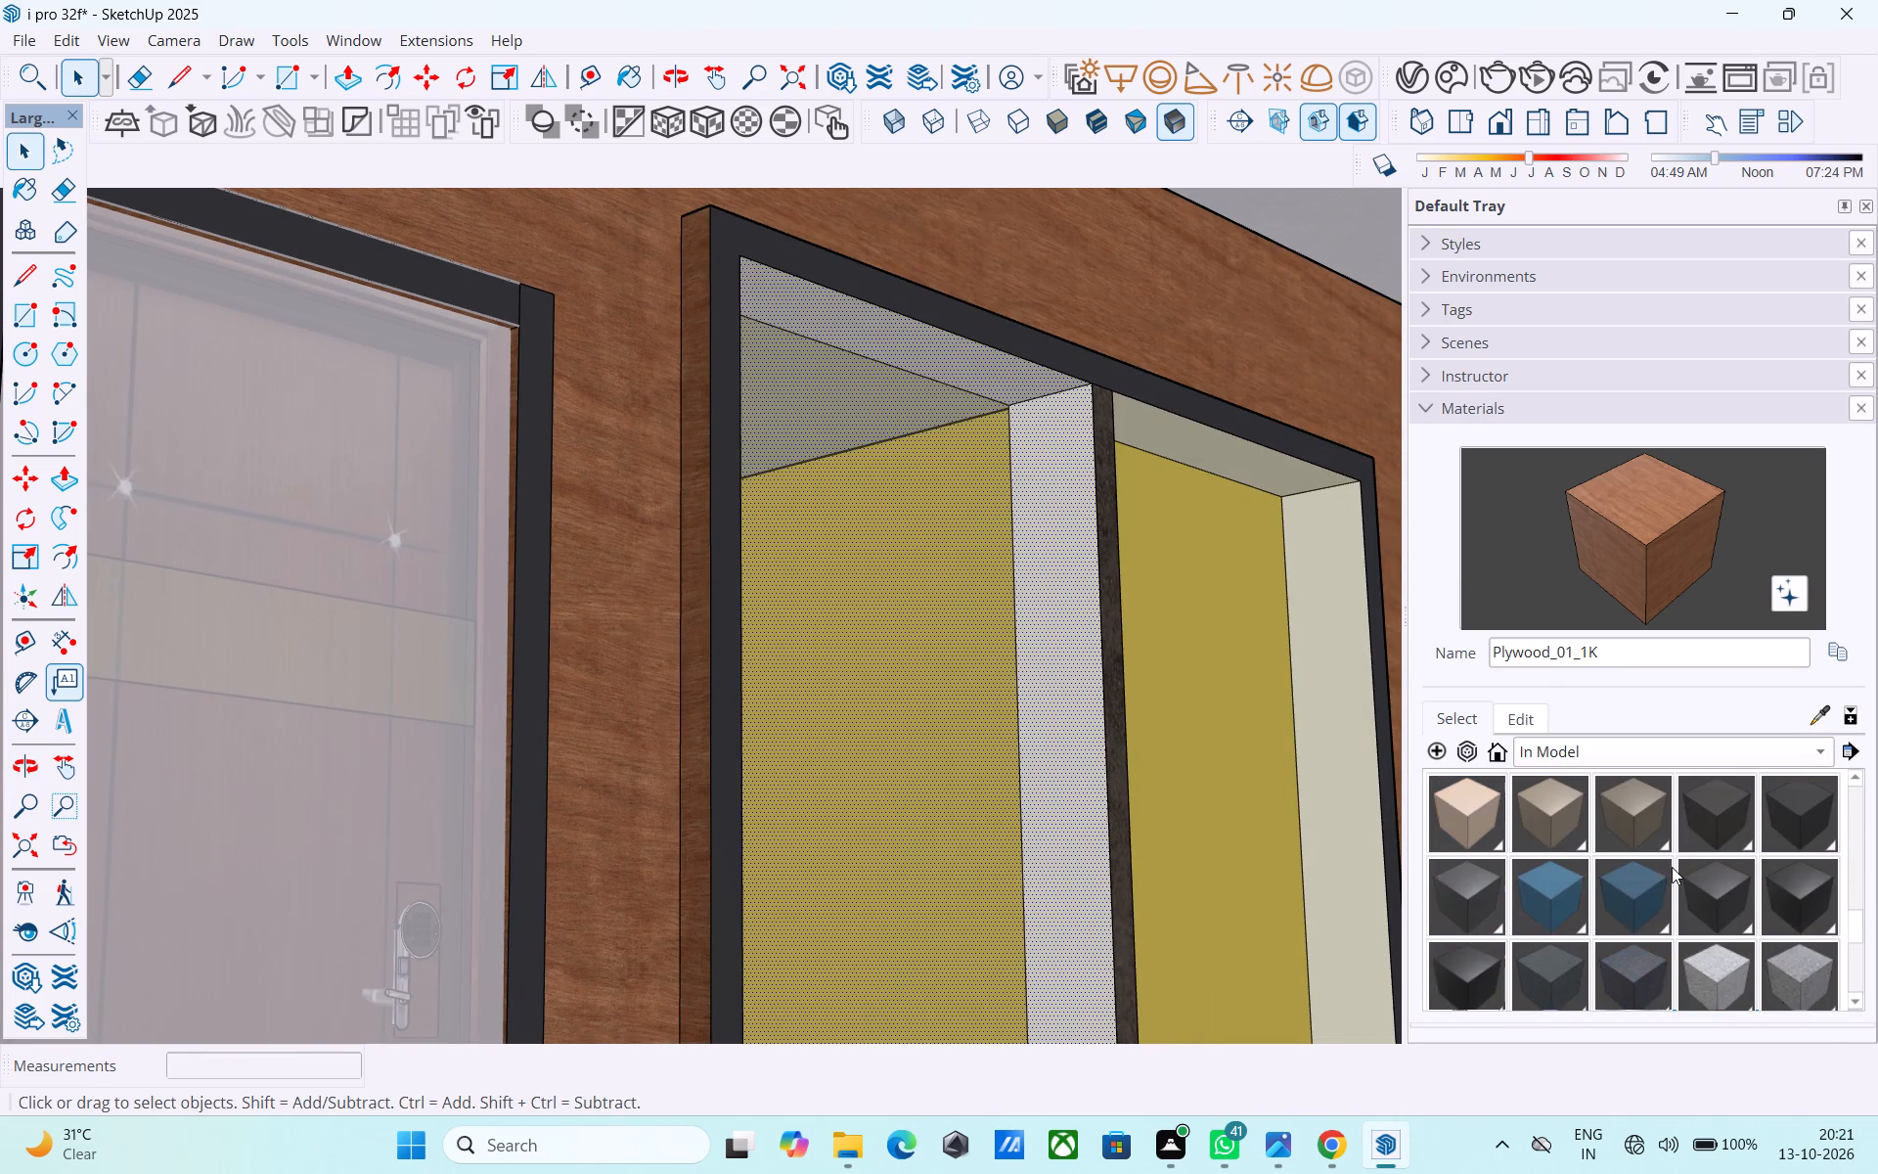
scroll(1654, 889, "down", 6)
scroll(1654, 889, "up", 8)
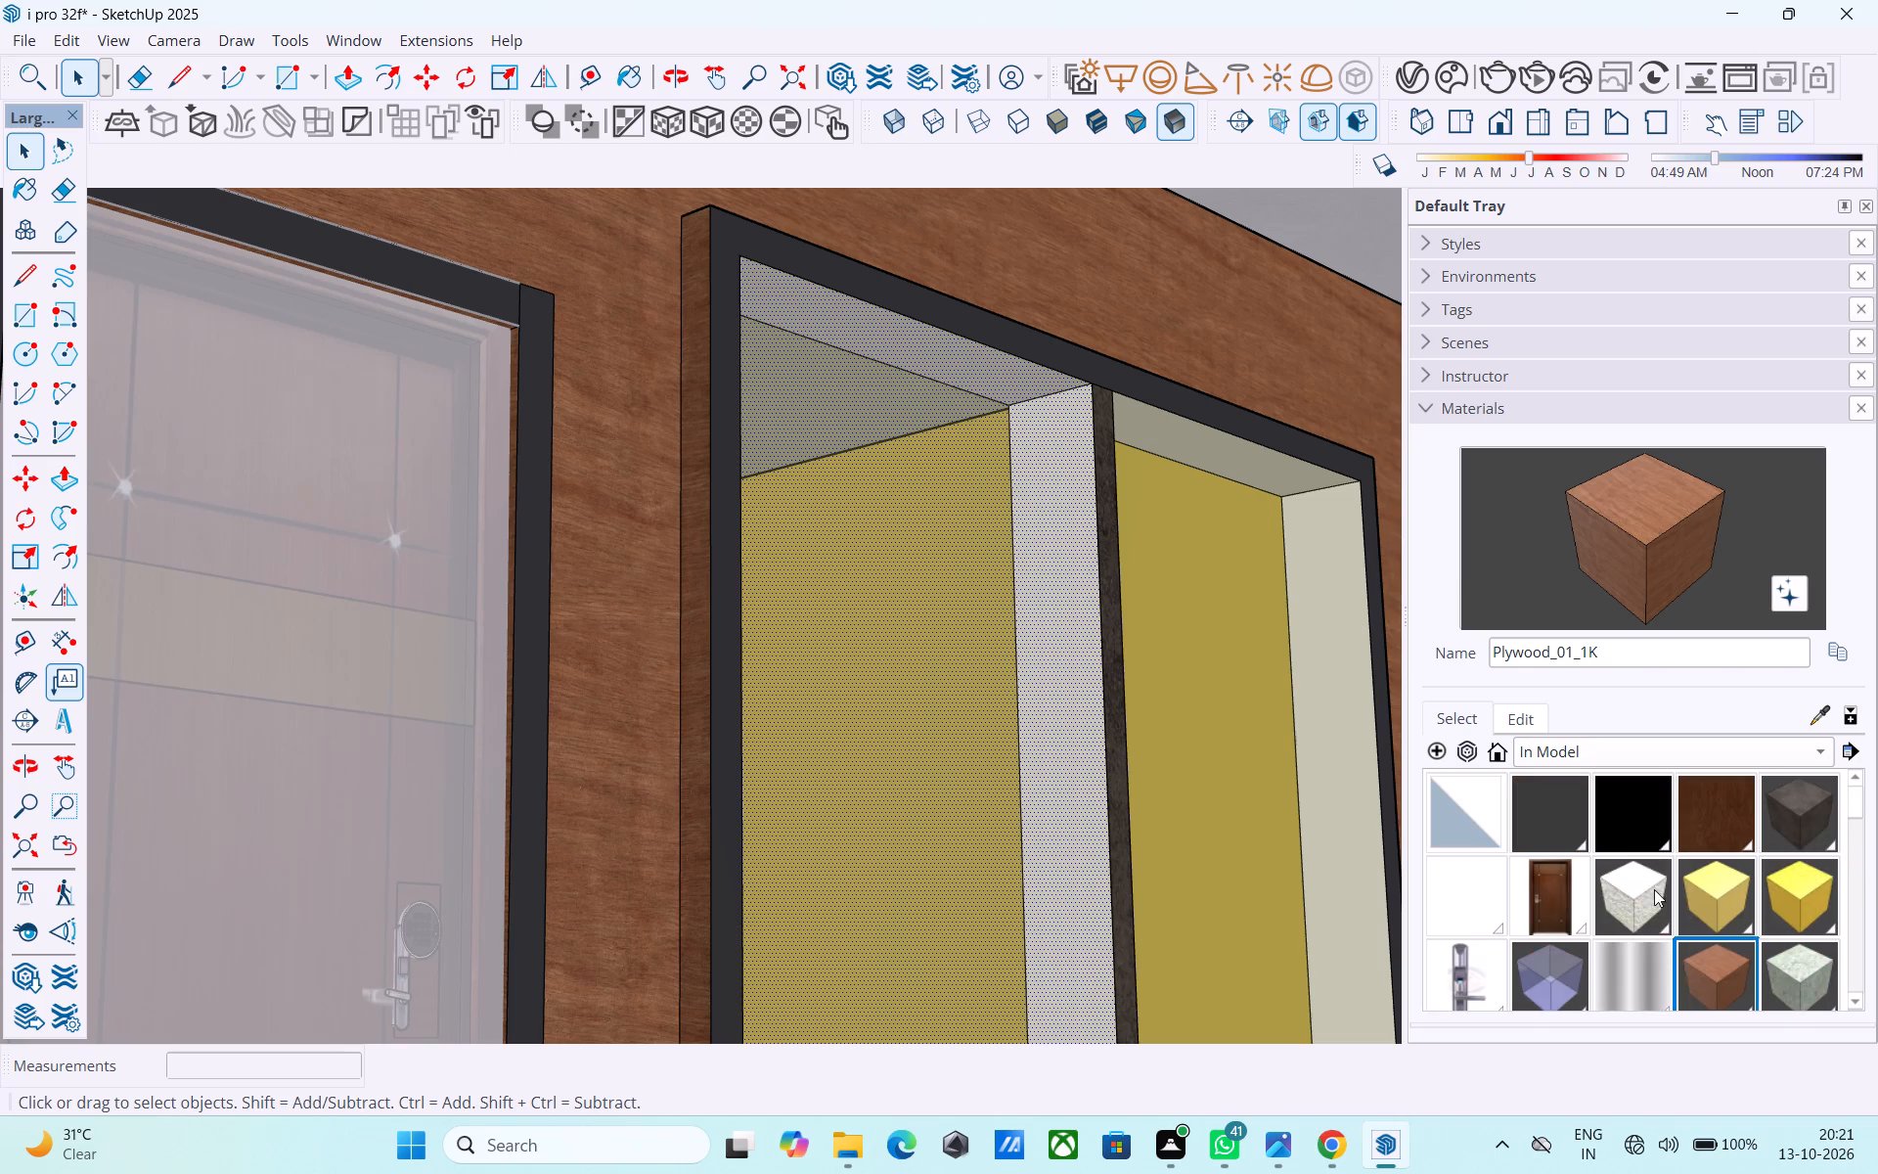
left_click(1574, 745)
left_click(1574, 745)
Paint the unfinished top face of the large ground-floor window surround with Plywood_01_1K to match the wall.
scroll(1136, 684, "up", 3)
middle_click_drag(808, 467, 803, 477)
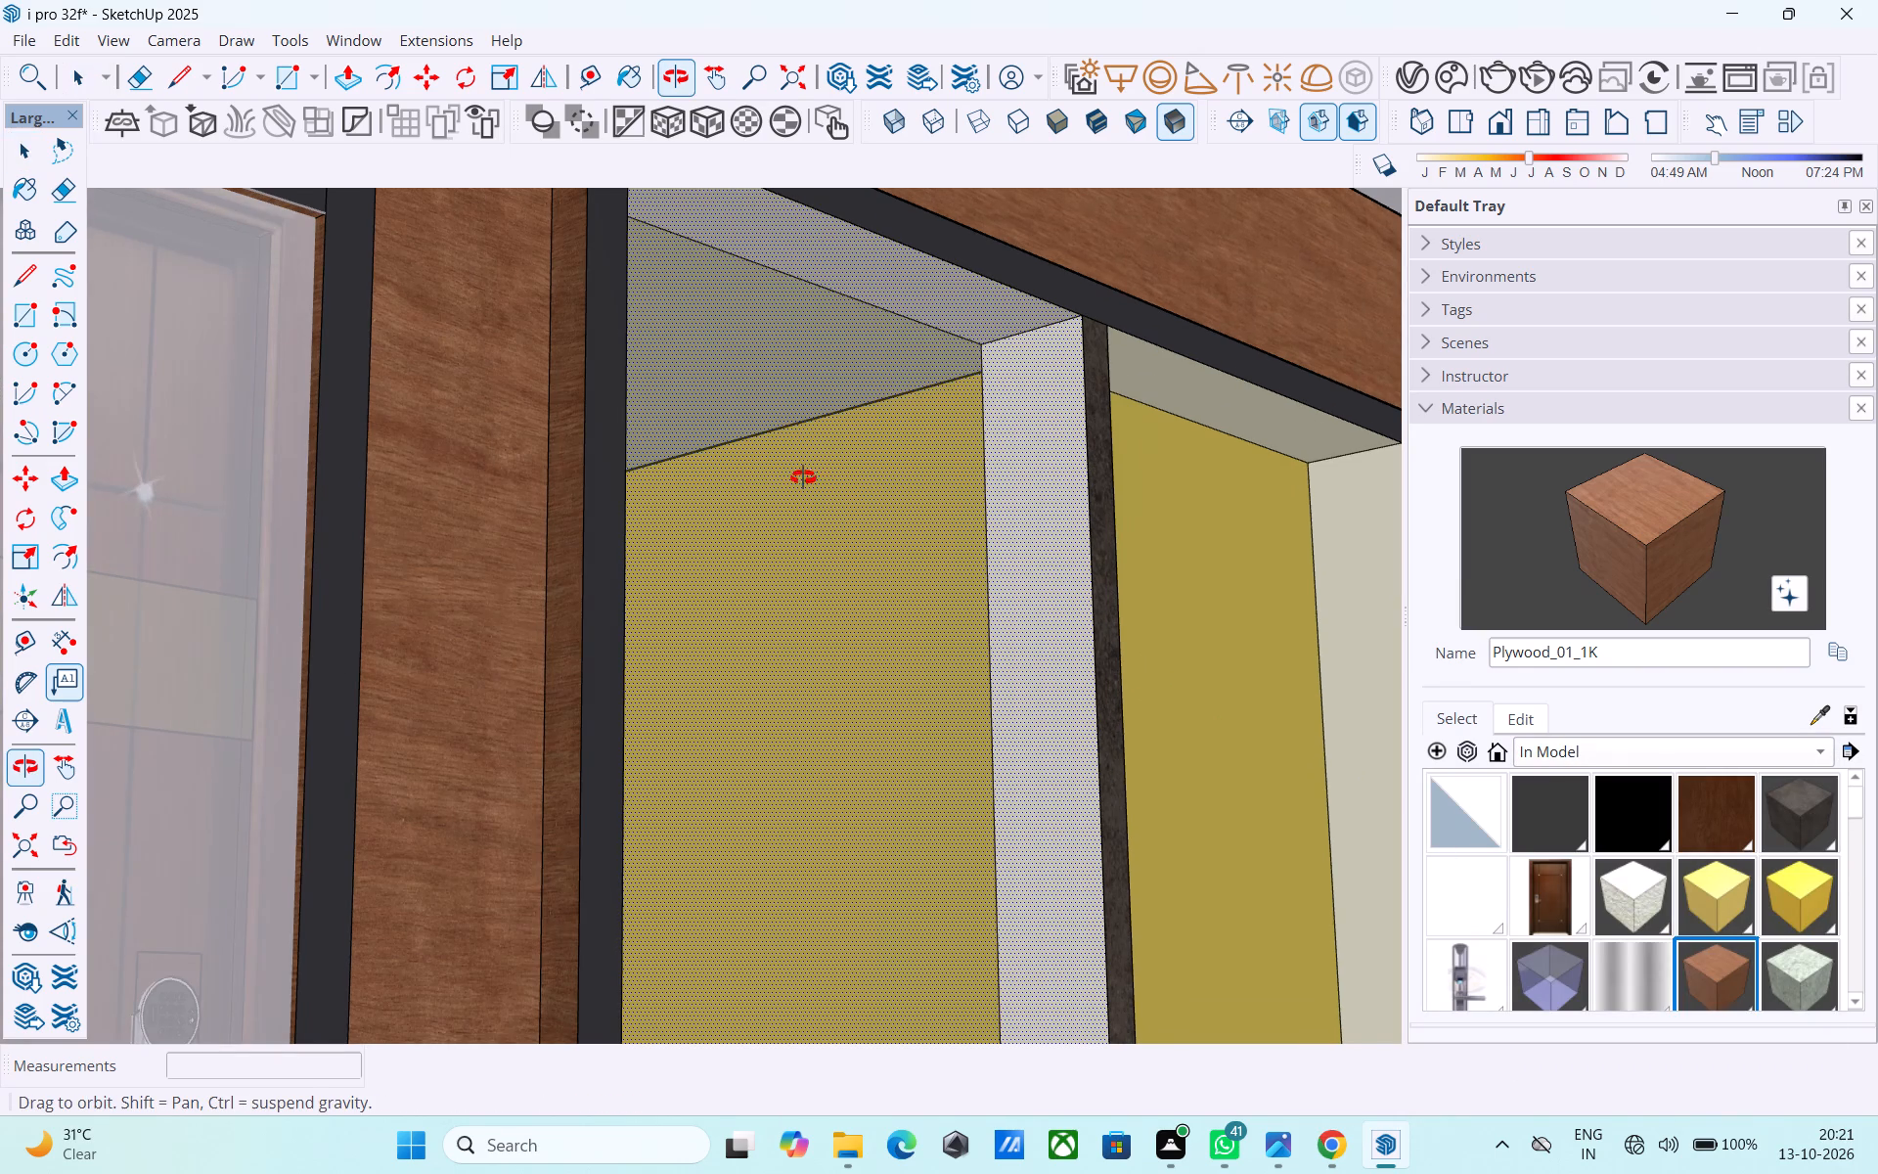
middle_click_drag(803, 477, 801, 700)
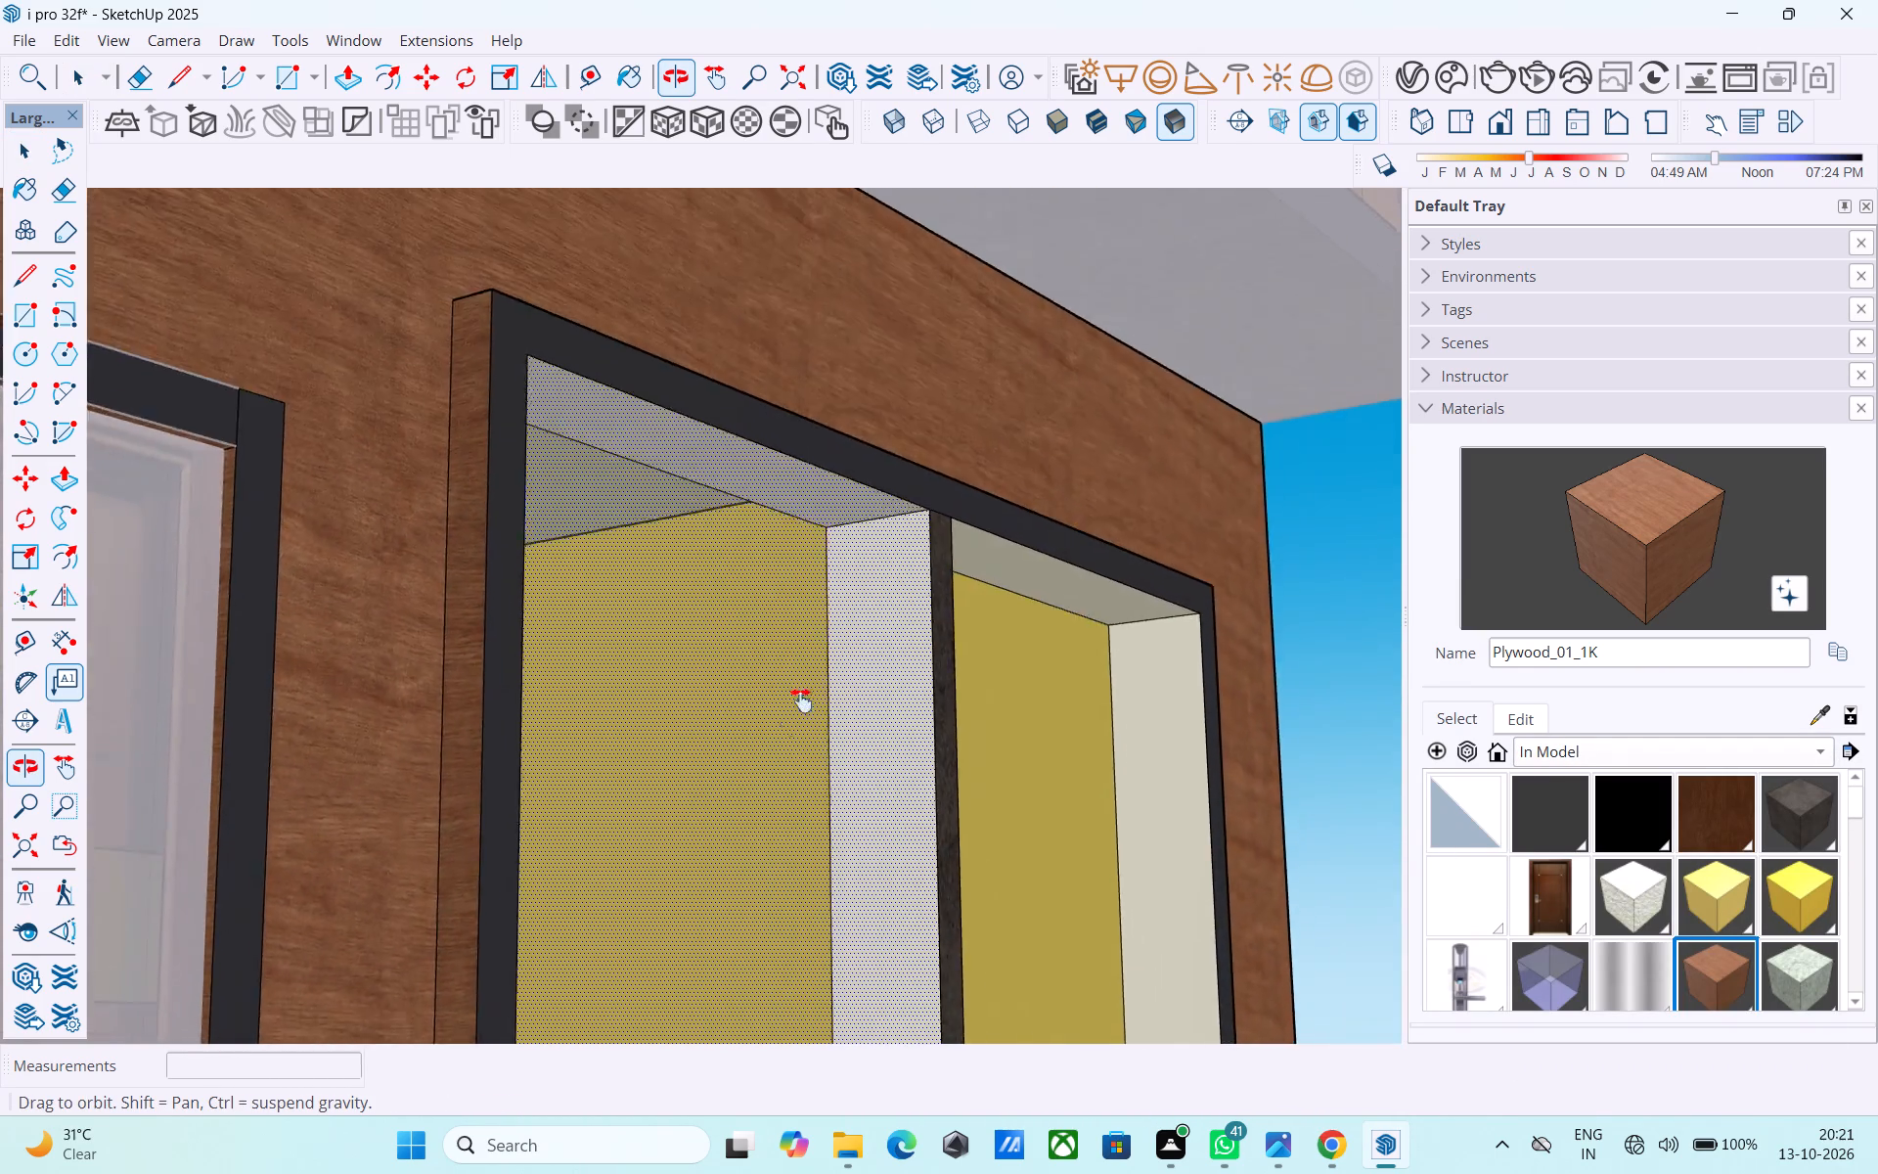
middle_click_drag(801, 700, 763, 1031)
middle_click_drag(535, 361, 586, 602, "shift")
scroll(583, 597, "up", 1)
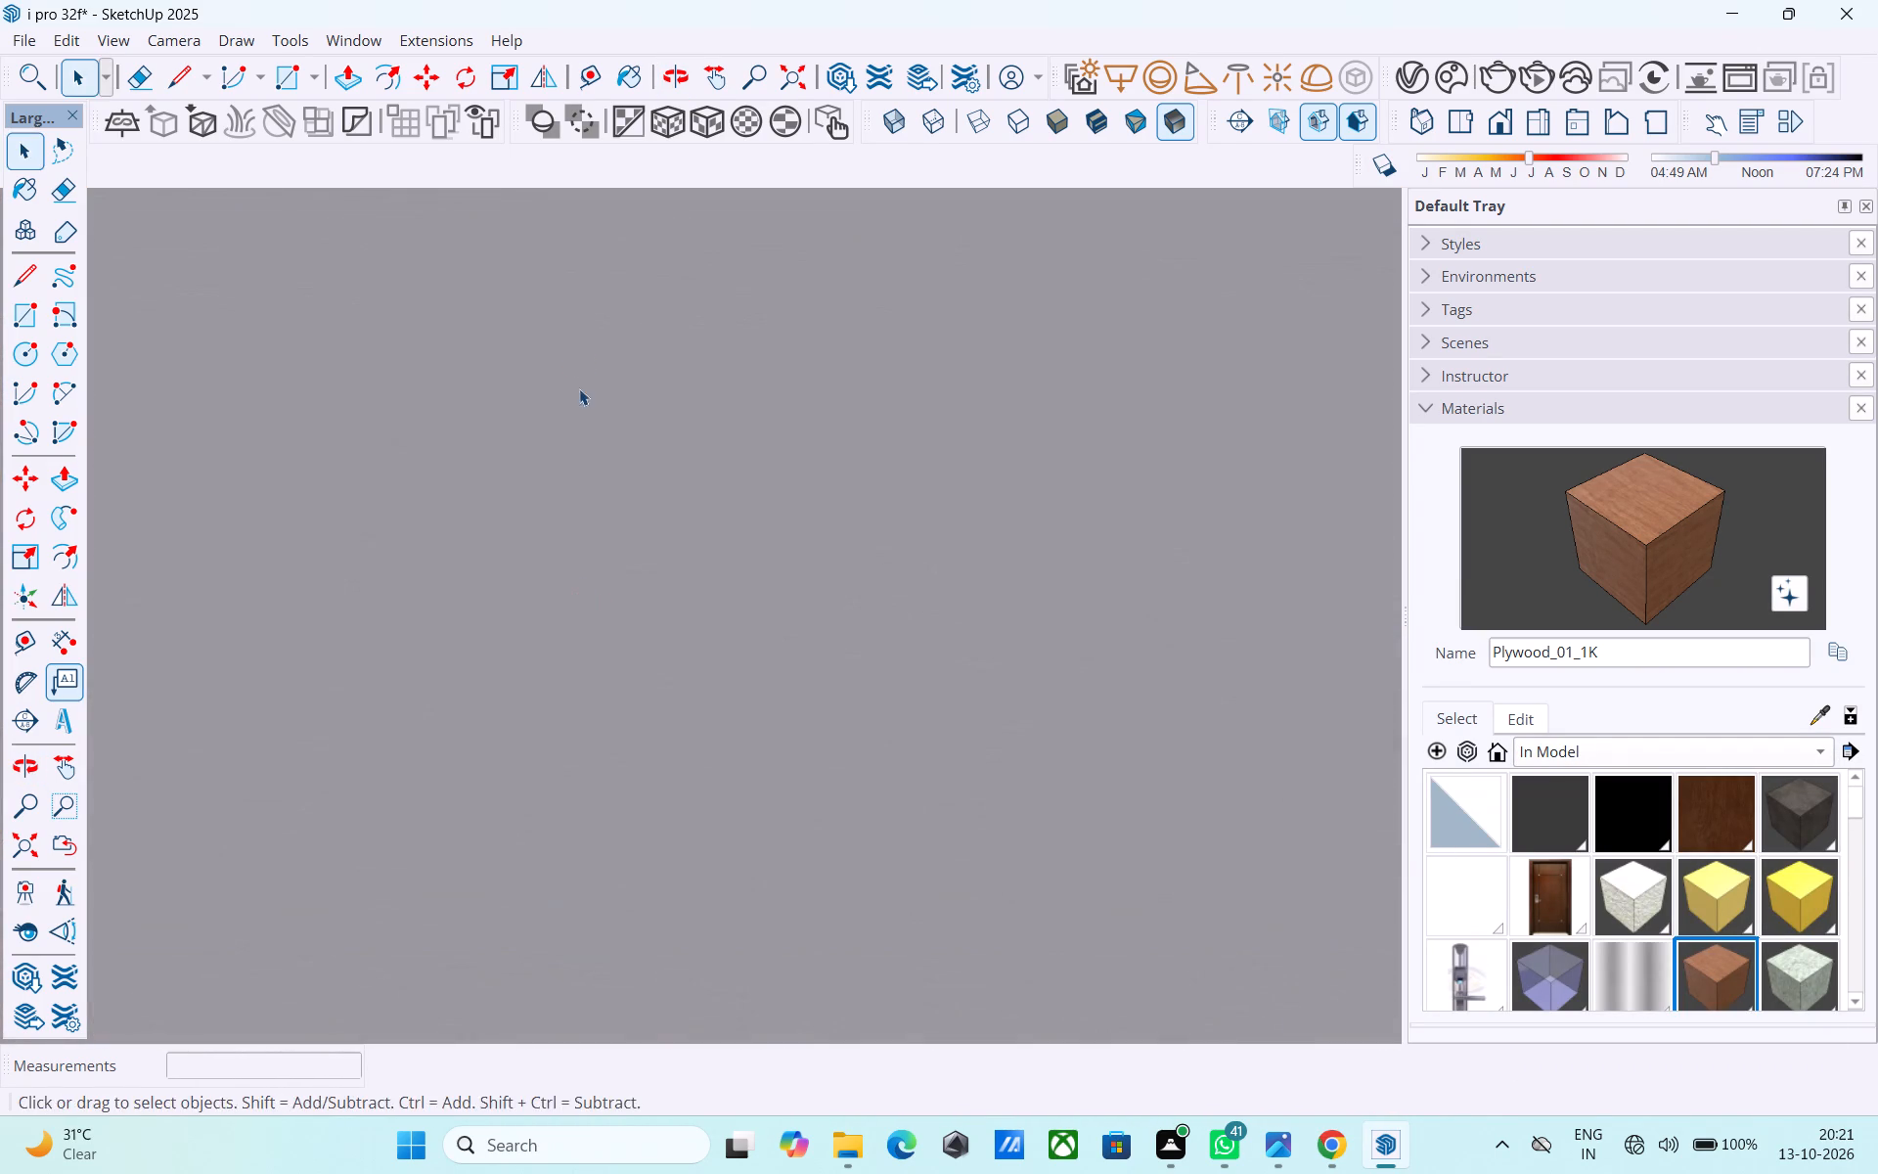
middle_click_drag(580, 375, 564, 269)
middle_click_drag(561, 566, 605, 124, "shift")
middle_click_drag(513, 526, 558, 0, "shift")
scroll(624, 436, "up", 3)
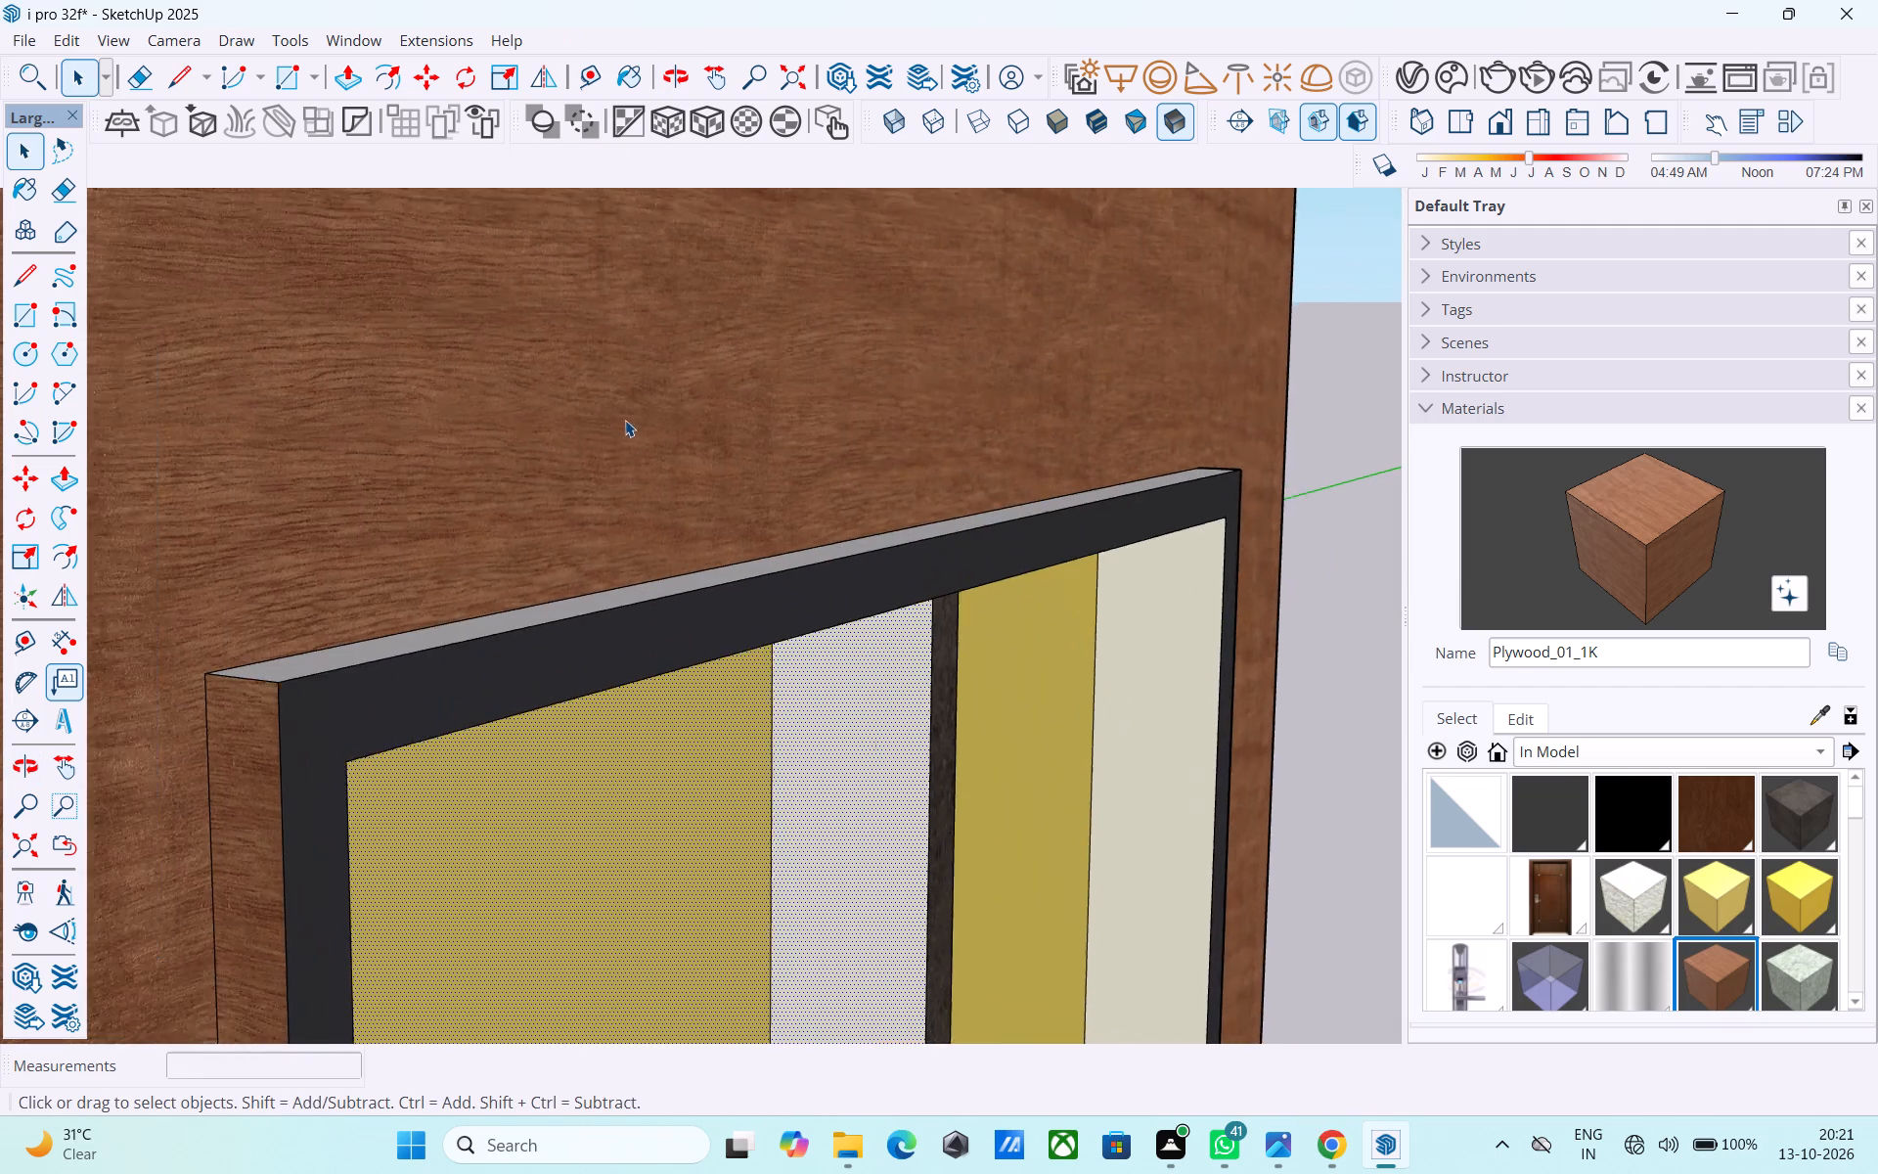
scroll(625, 420, "up", 5)
double_click(617, 453)
left_click(1065, 551)
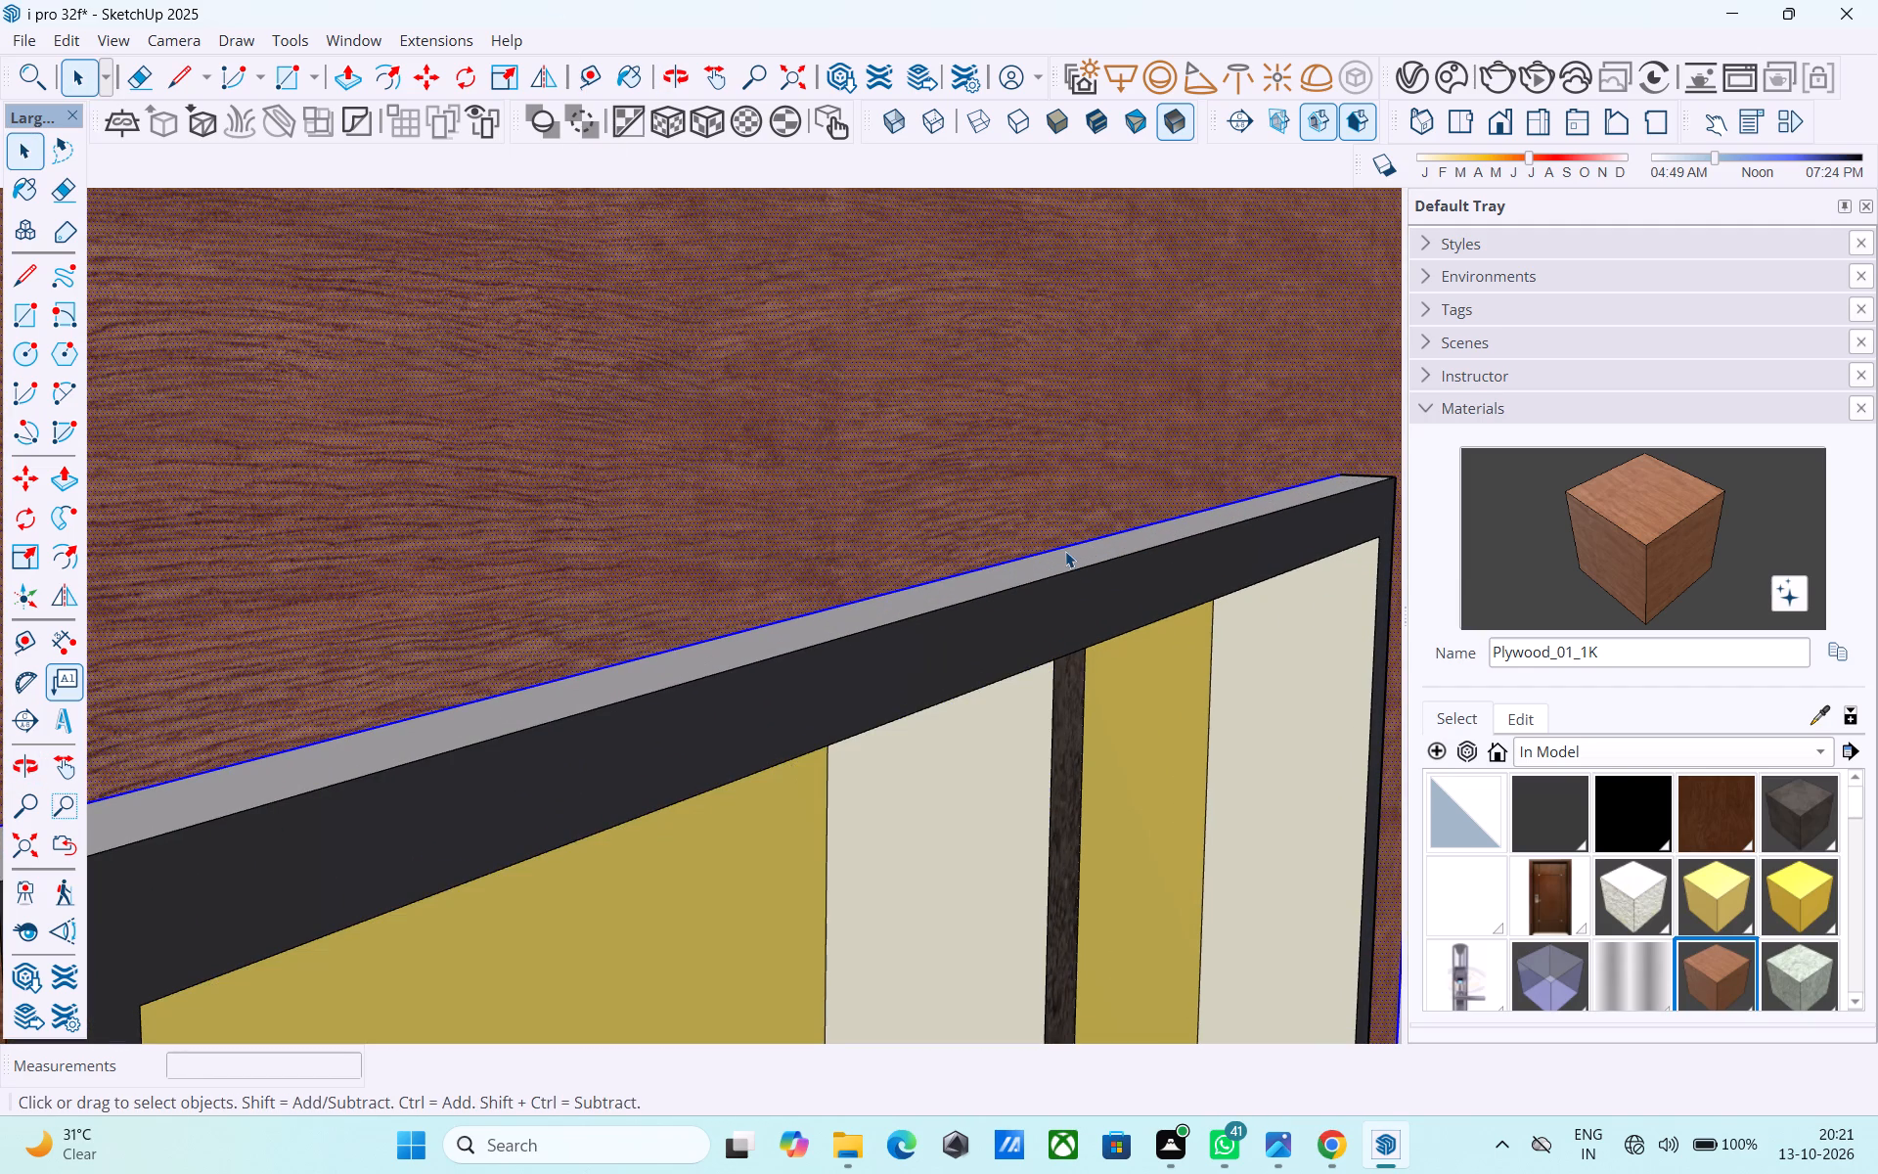
left_click(1642, 529)
scroll(696, 574, "up", 4)
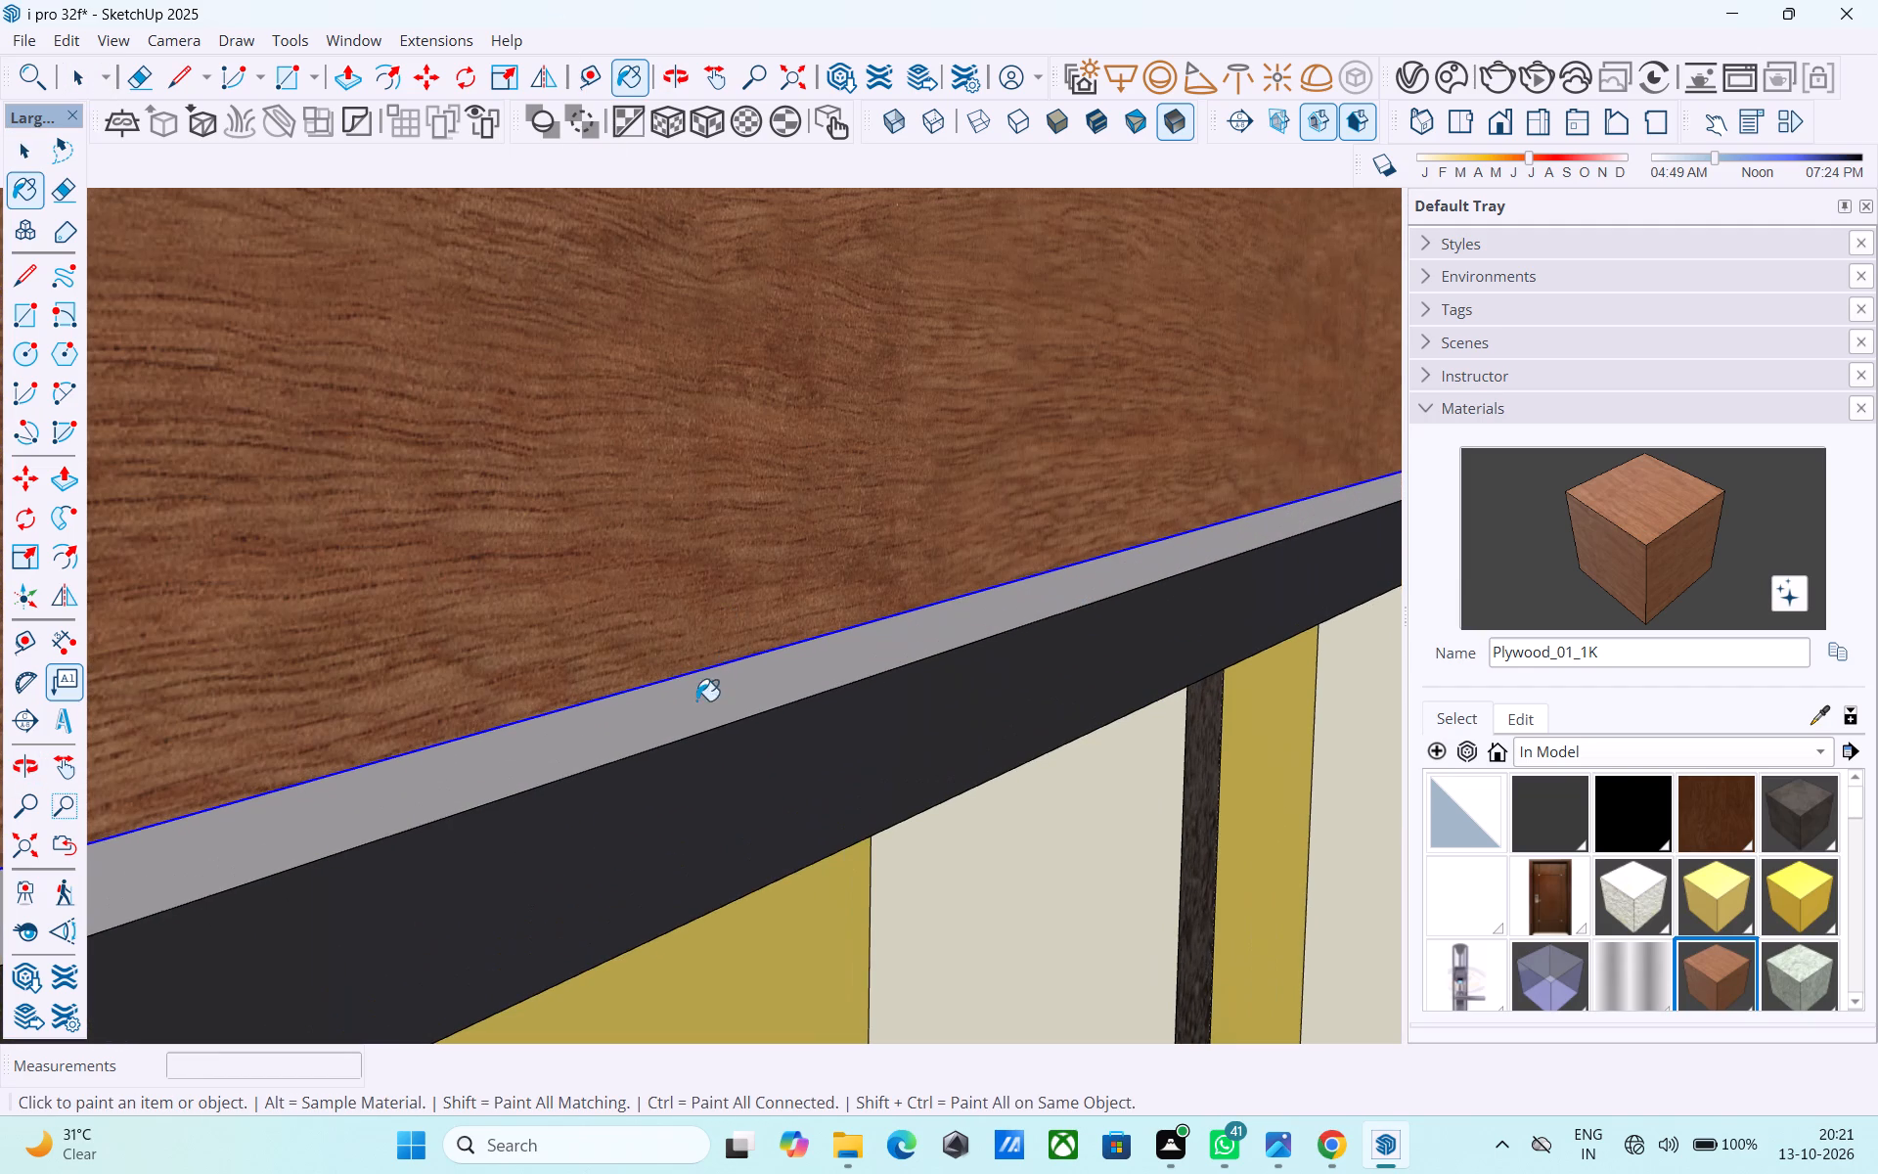
left_click(696, 700)
left_click(644, 607)
Paint the outer side face of the same window surround, farthest from the door, with Plywood_01_1K.
middle_click_drag(797, 614, 416, 510)
scroll(424, 500, "down", 5)
middle_click_drag(807, 610, 335, 486)
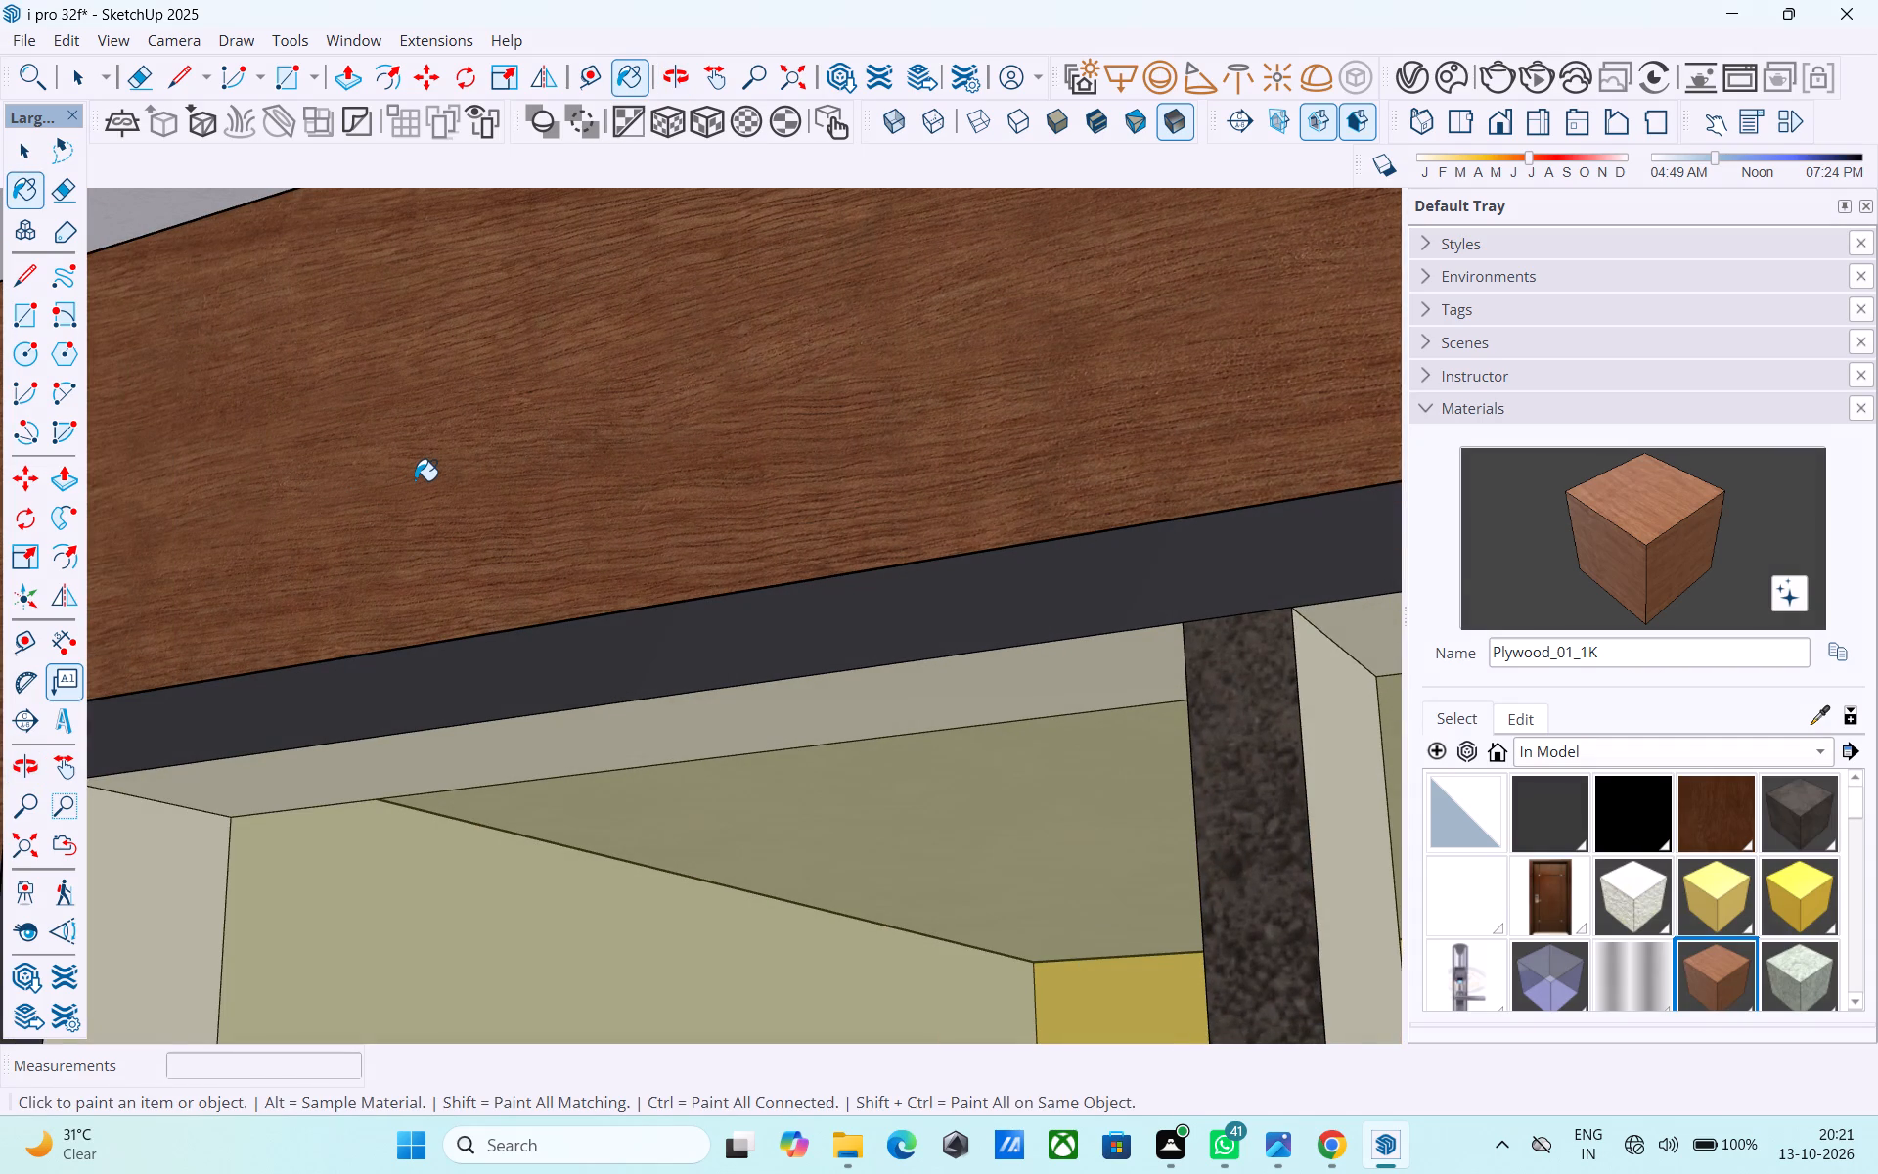
scroll(415, 496, "down", 6)
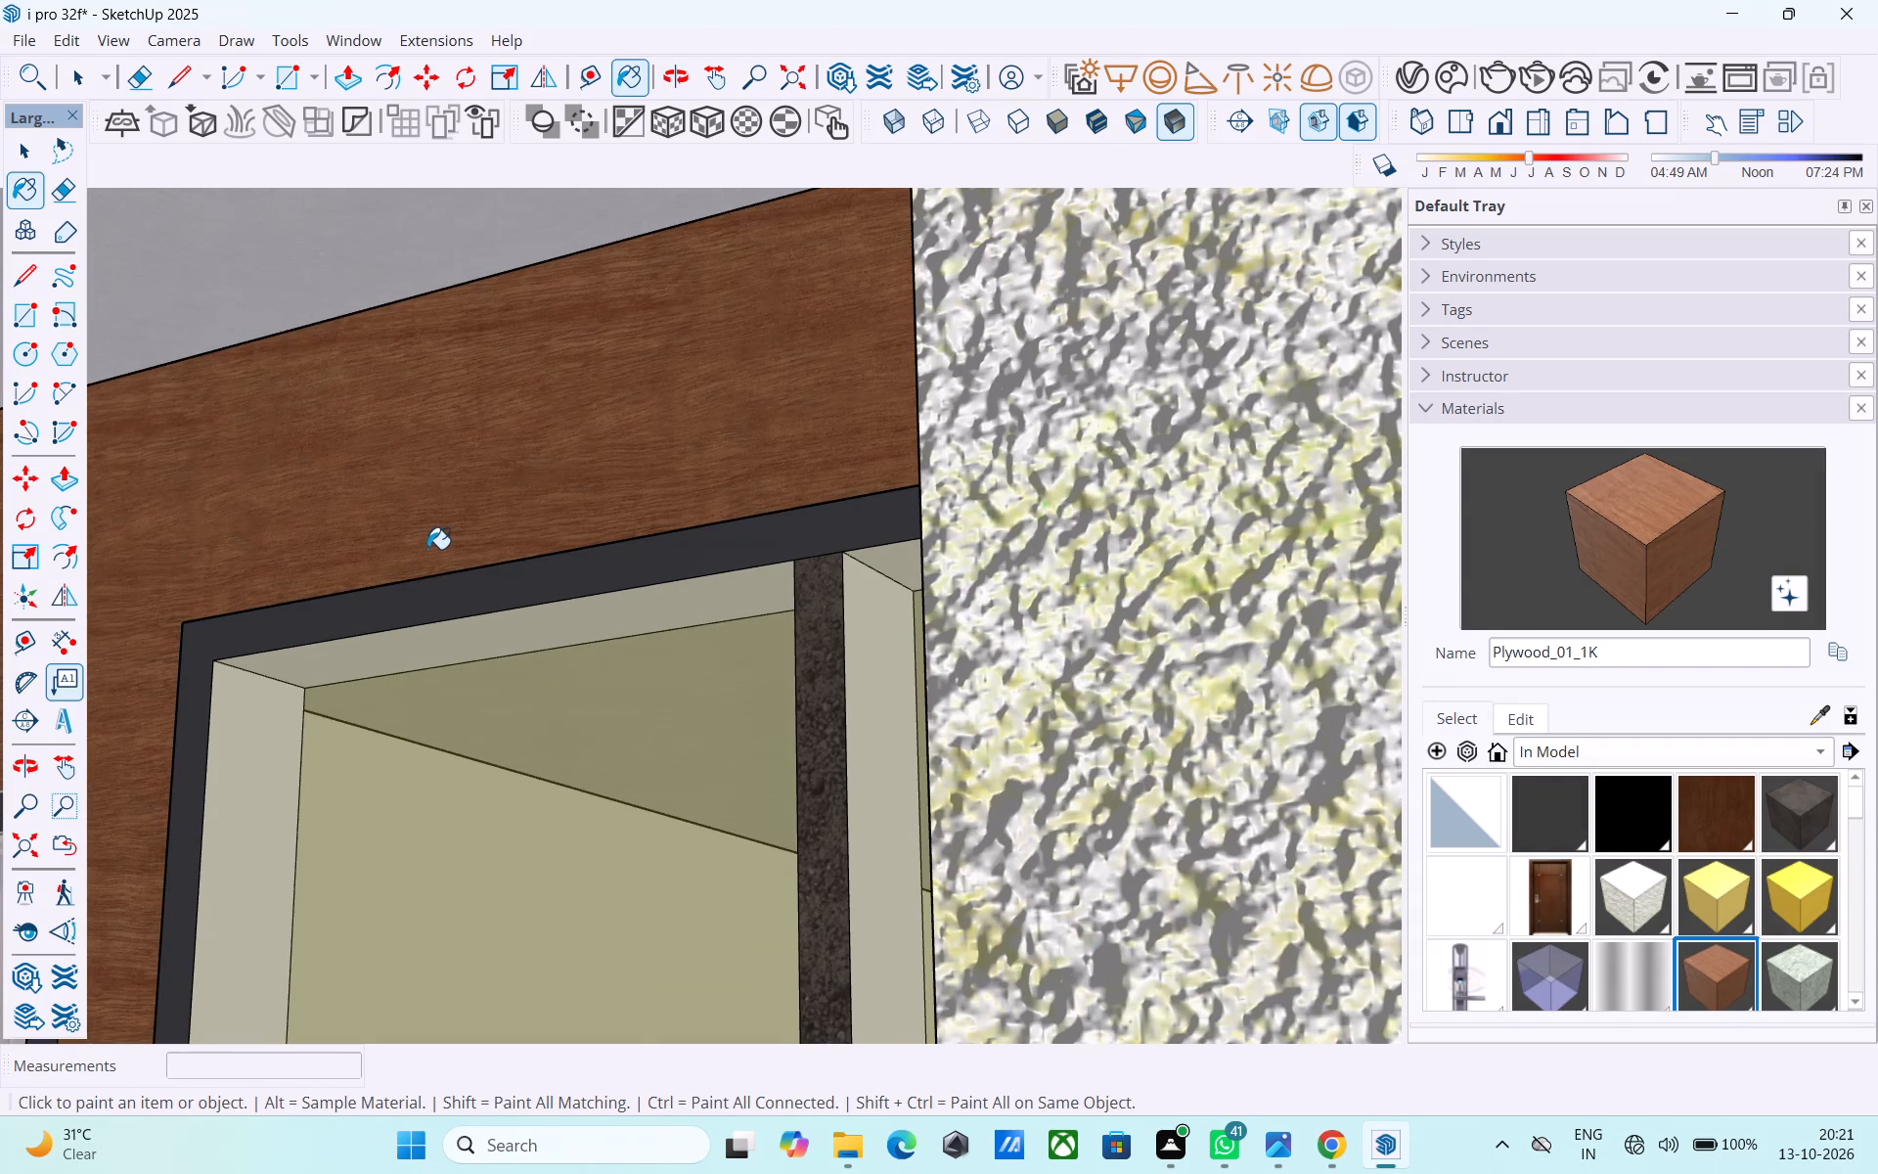
middle_click_drag(427, 549, 815, 568)
middle_click_drag(833, 606, 187, 437, "shift")
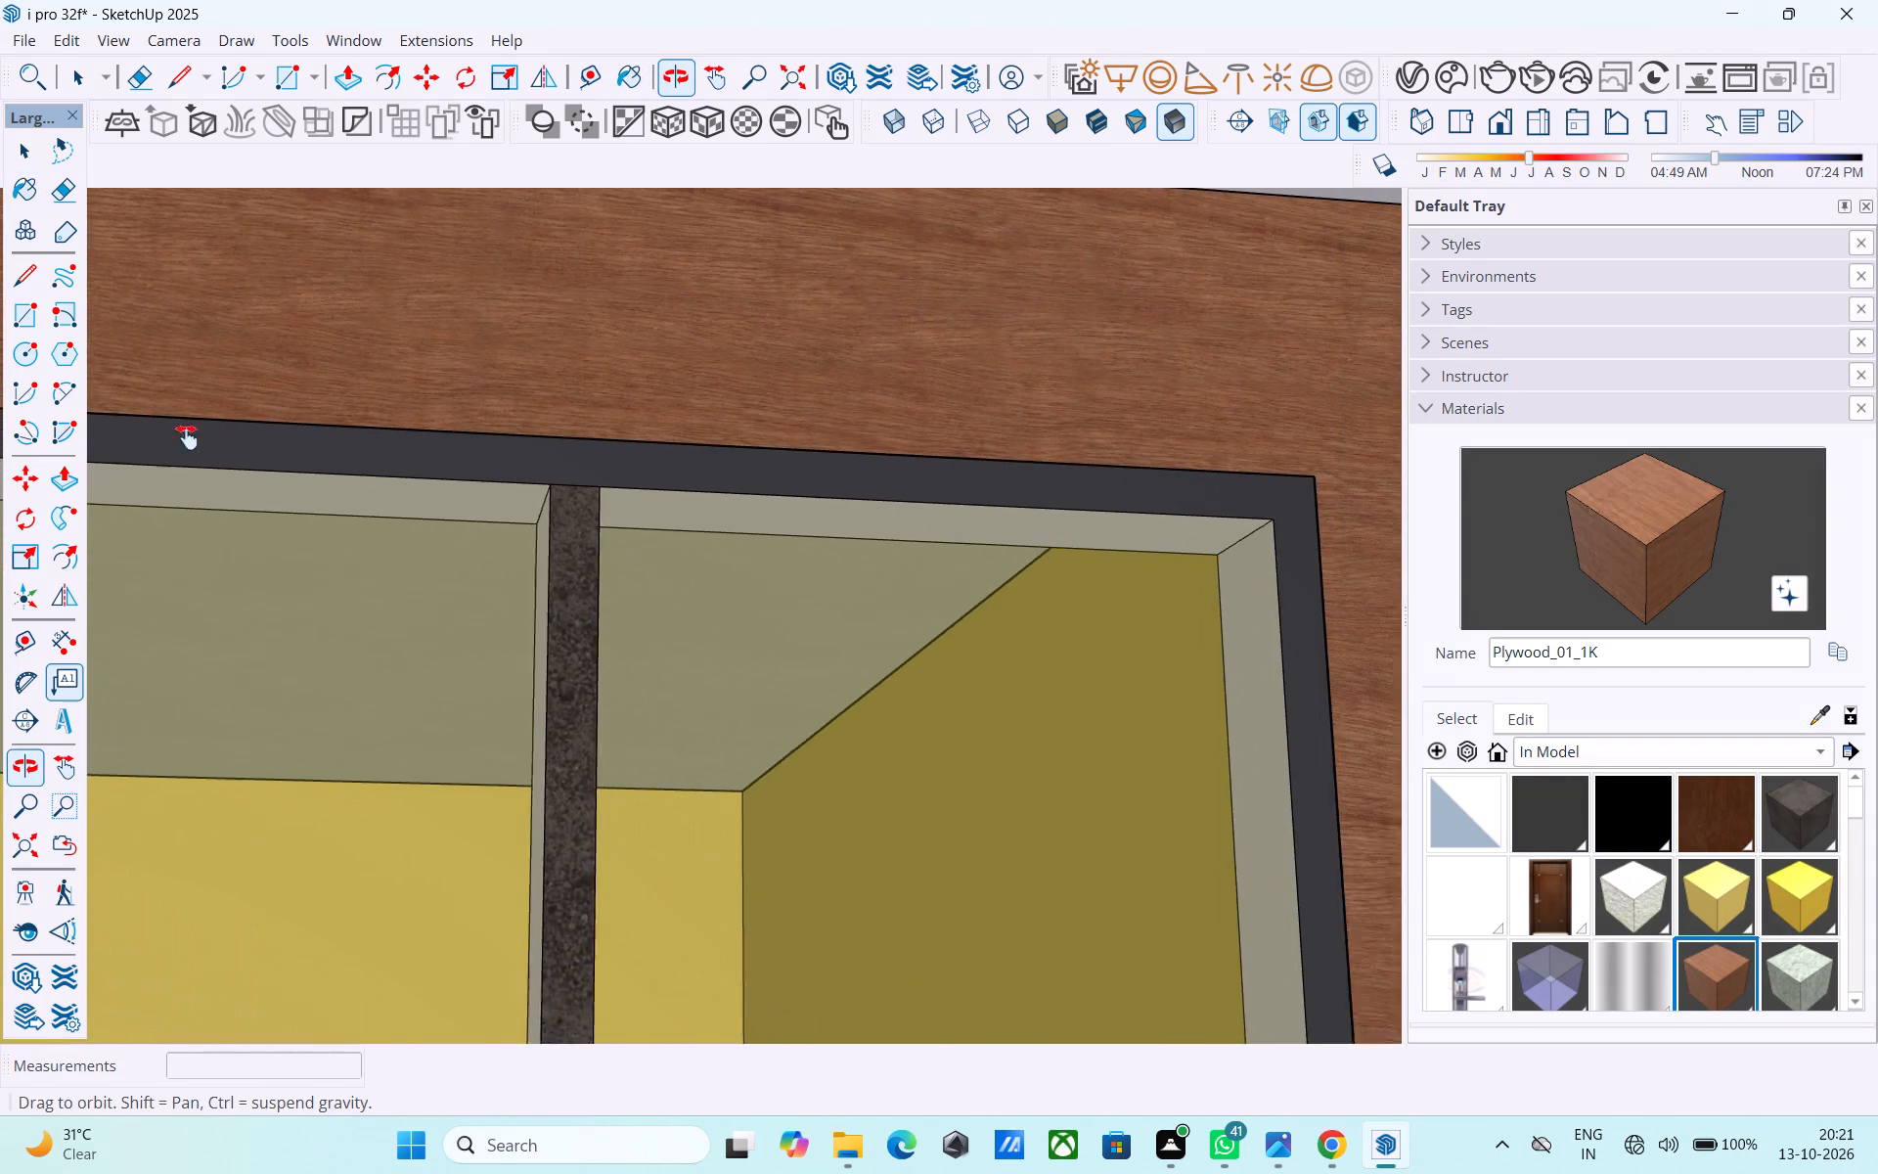
middle_click_drag(187, 437, 159, 432, "shift")
middle_click_drag(1230, 655, 1133, 639)
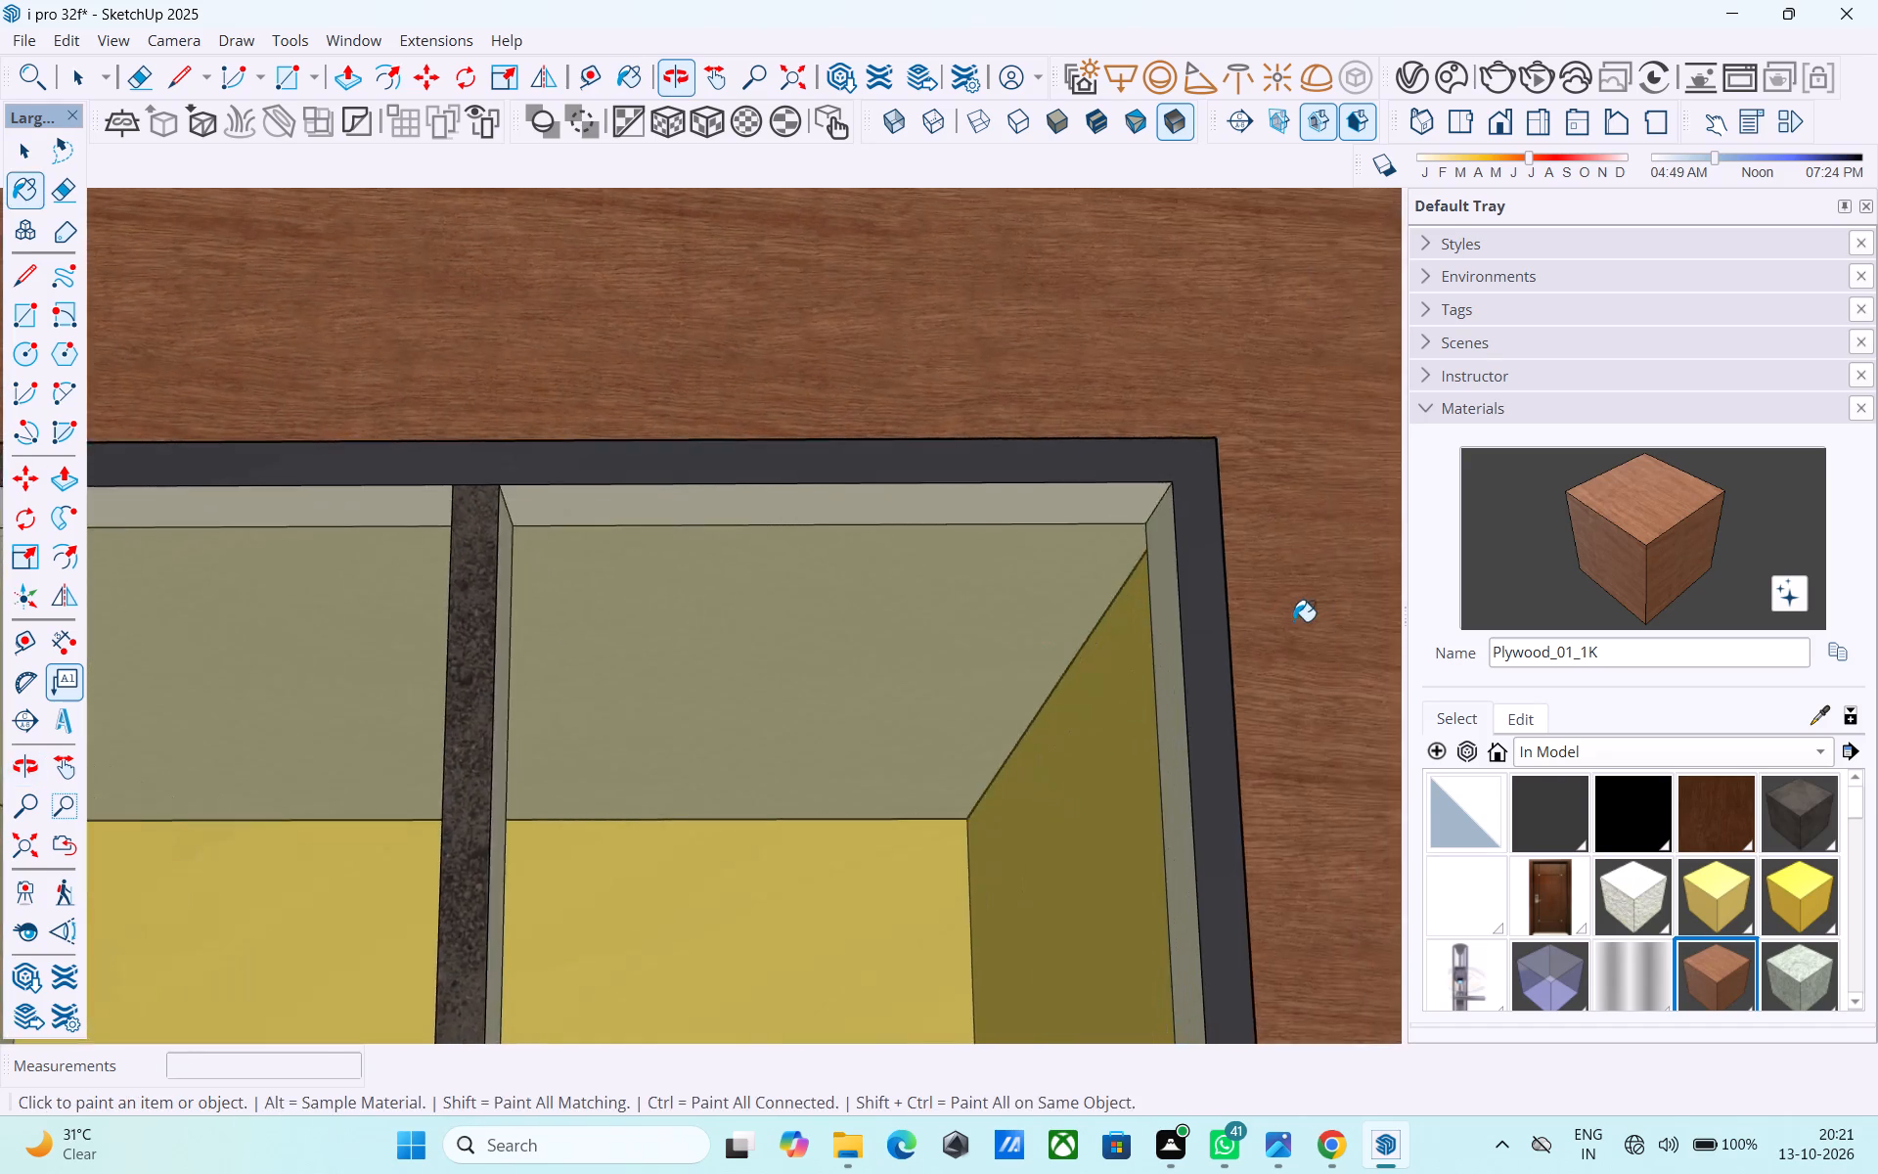
scroll(1298, 619, "up", 8)
middle_click_drag(1145, 655, 955, 663)
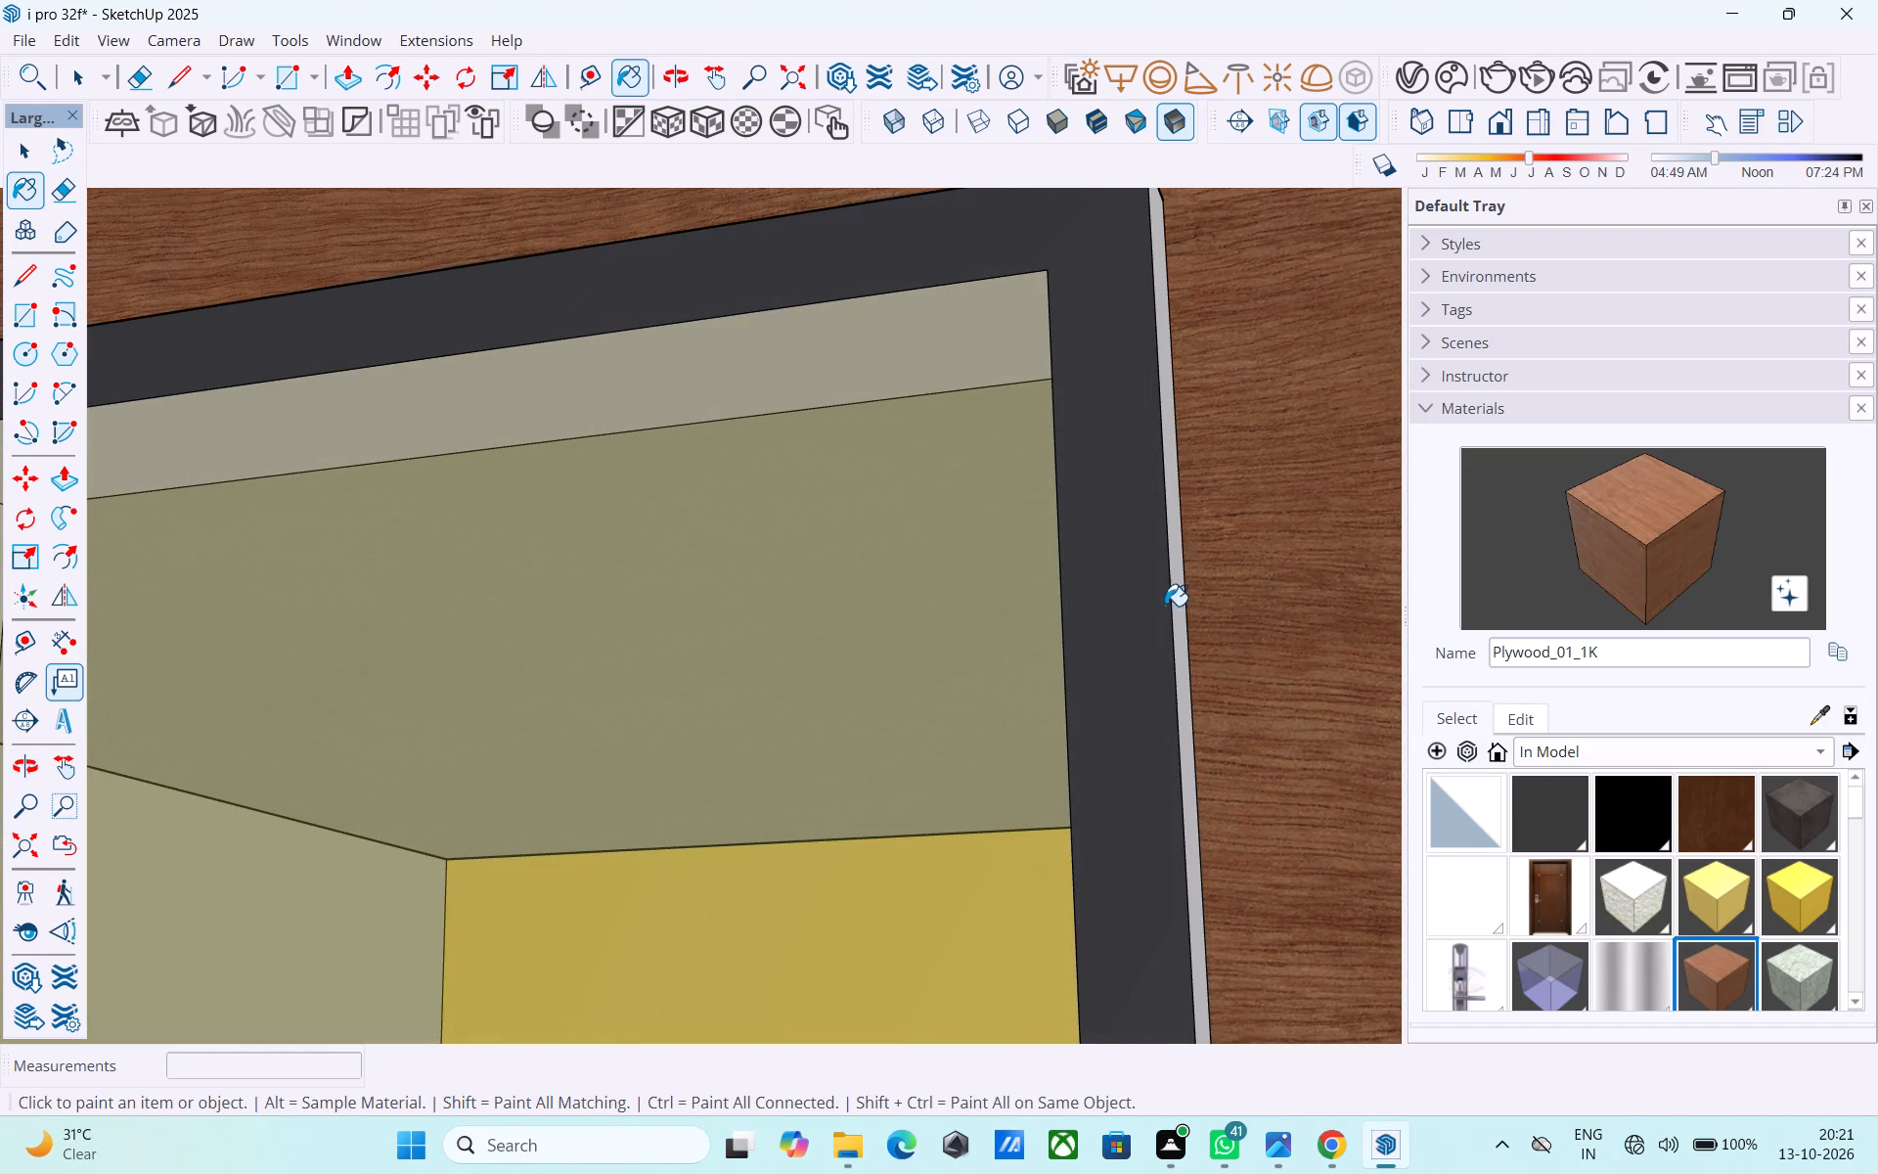
left_click(1179, 578)
Paint the underside of the large ground-floor window surround with Plywood_01_1K.
middle_click_drag(800, 666, 956, 571)
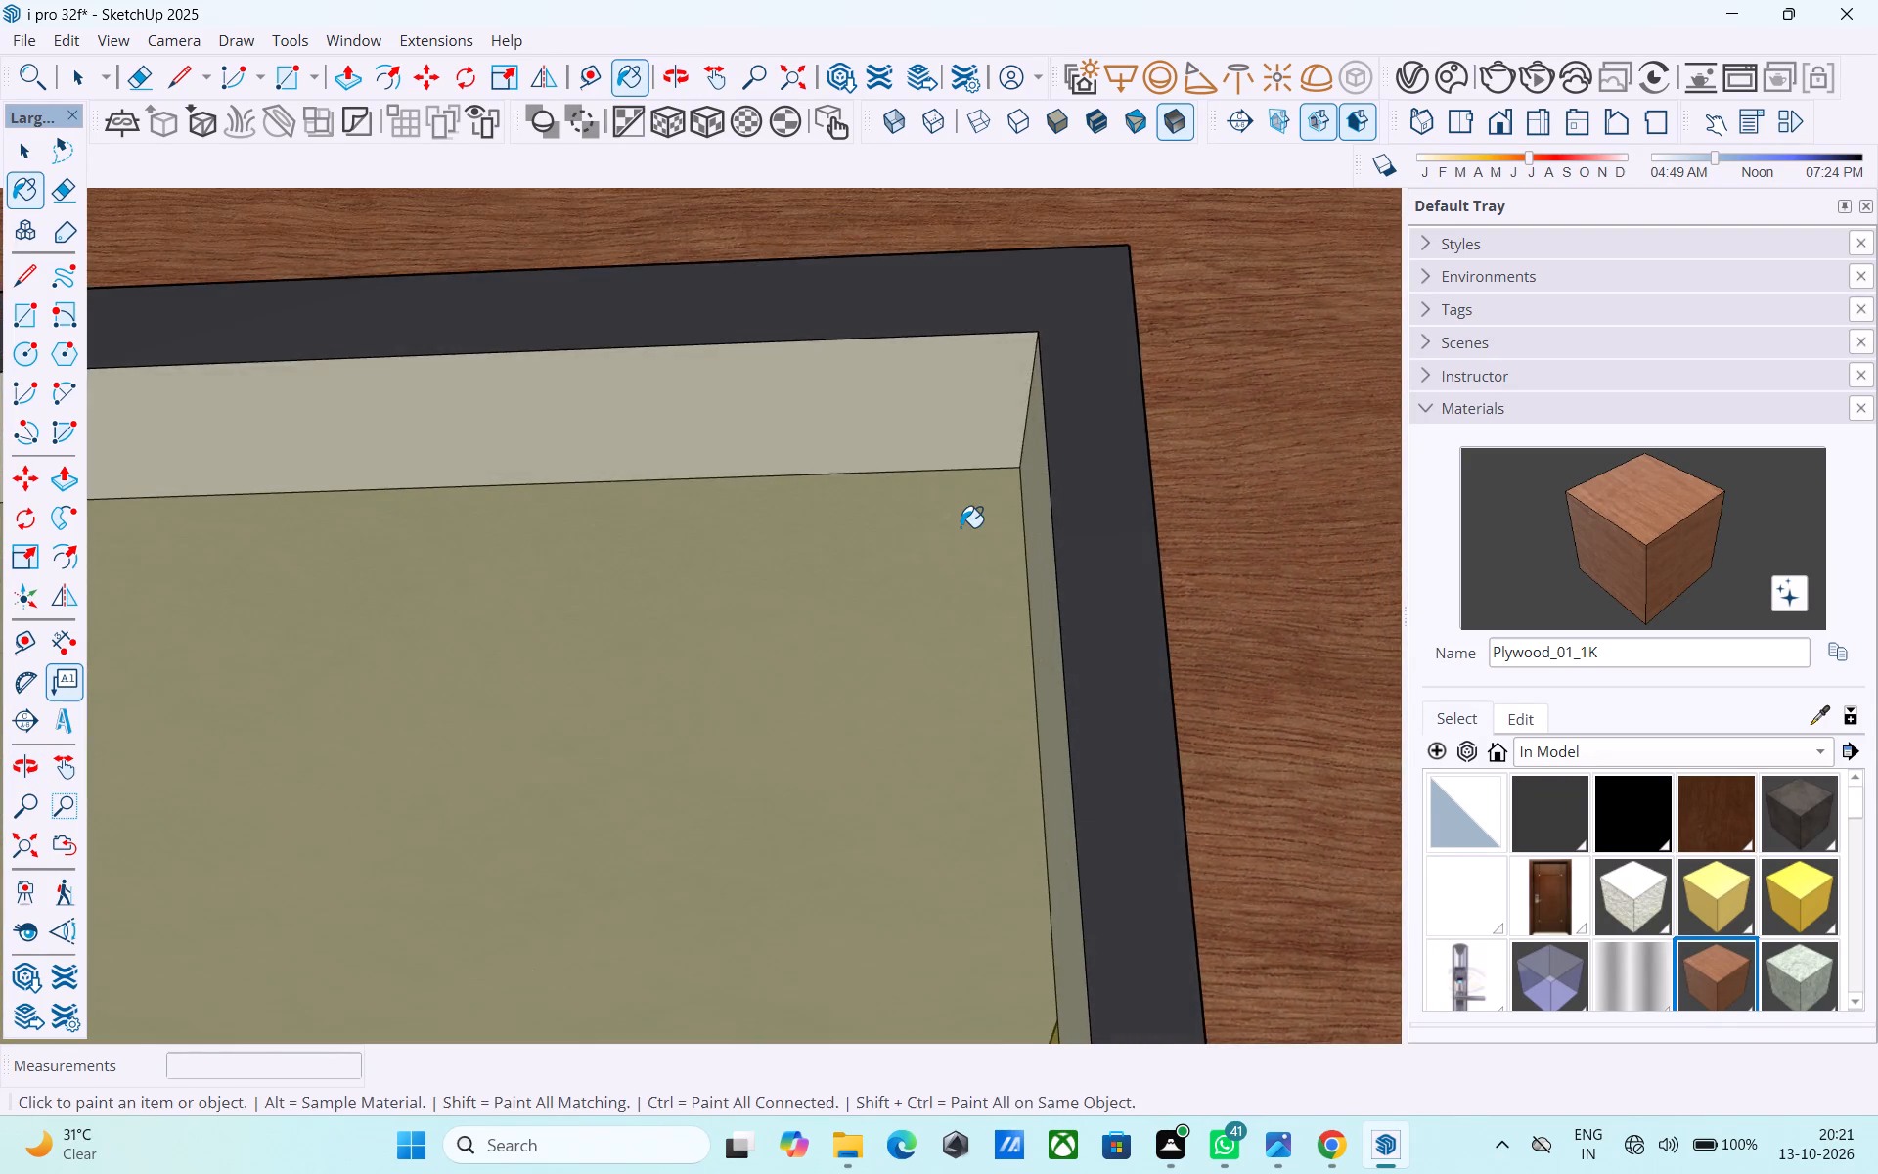
scroll(962, 518, "down", 6)
middle_click_drag(880, 609, 926, 342, "shift")
middle_click_drag(842, 519, 897, 578, "shift")
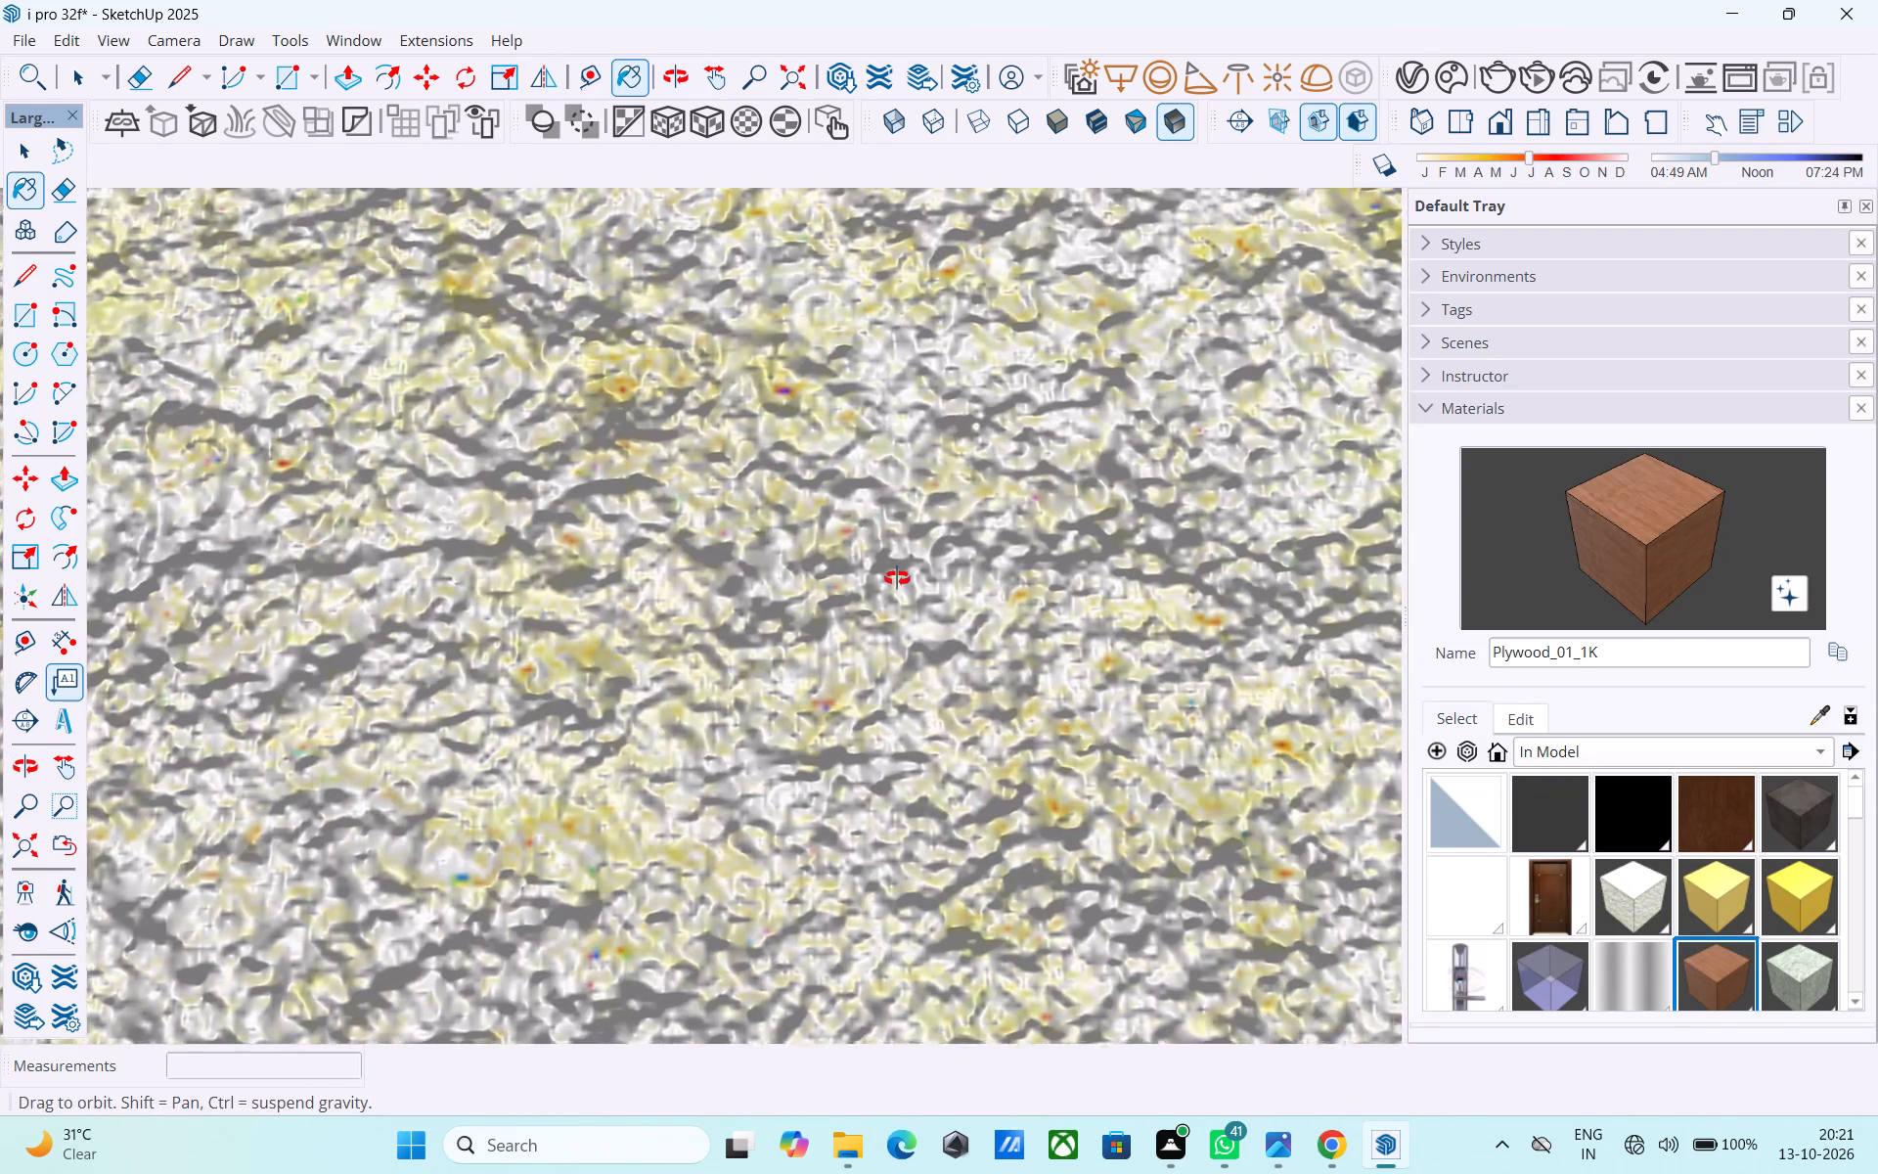
middle_click_drag(897, 578, 938, 609, "shift")
scroll(955, 605, "down", 15)
middle_click_drag(714, 527, 1051, 912)
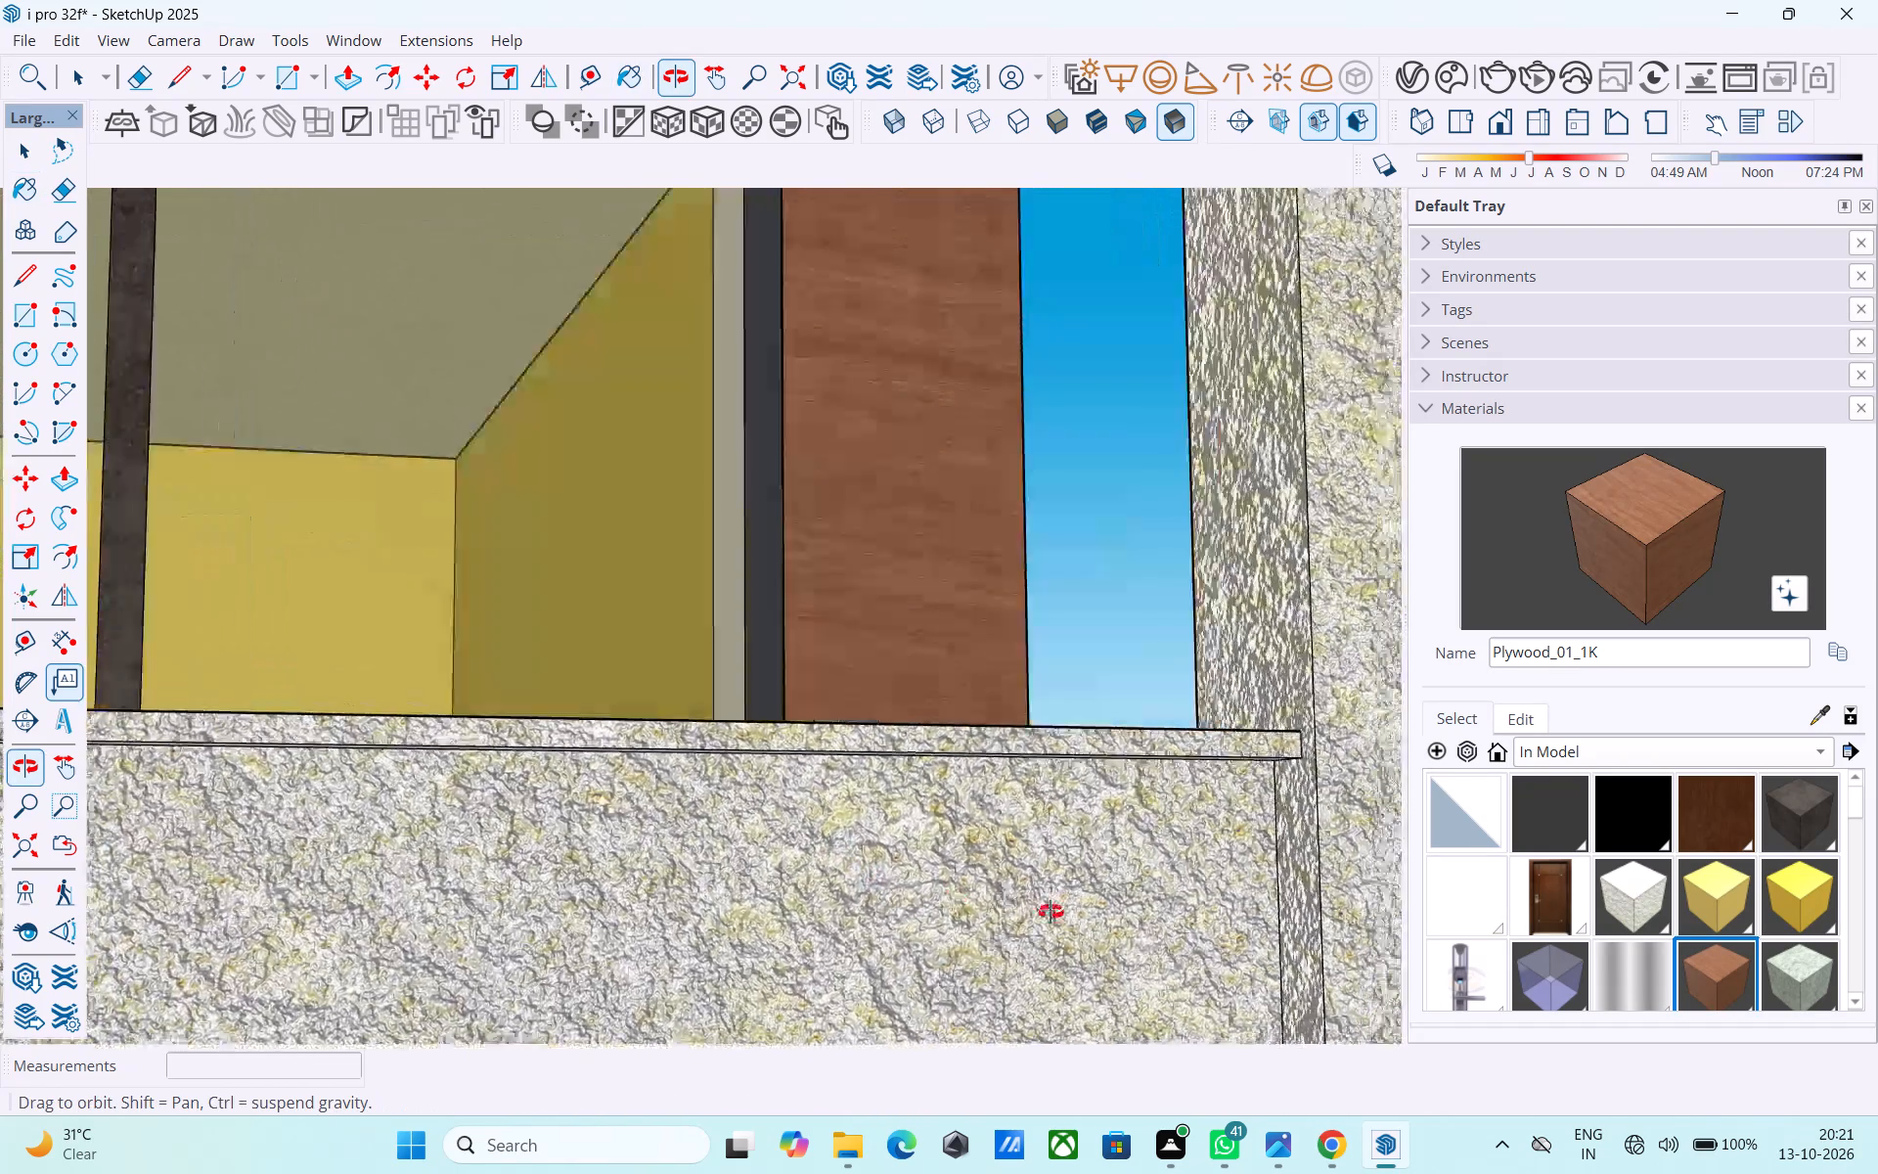
middle_click_drag(1051, 912, 1267, 874)
scroll(1038, 687, "down", 11)
middle_click_drag(554, 749, 693, 824)
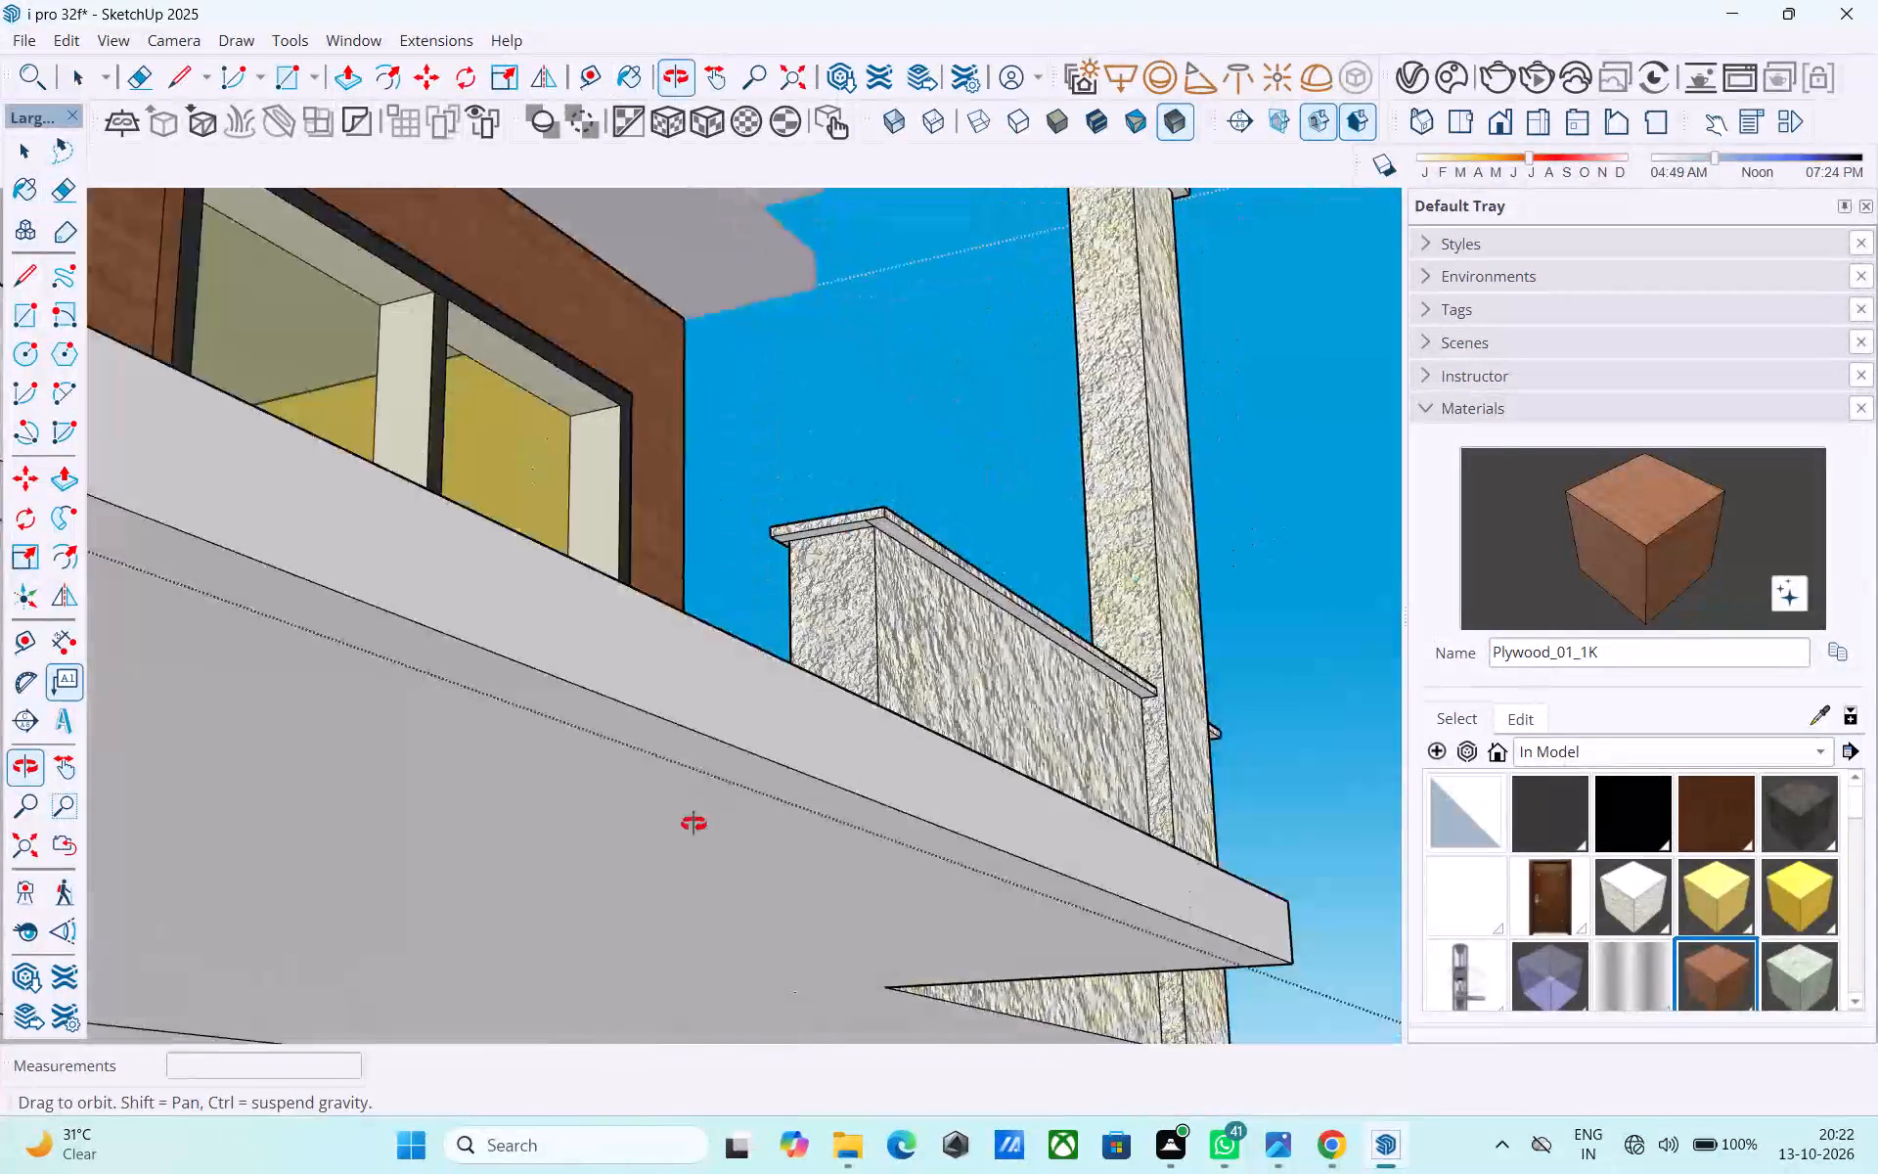
middle_click_drag(693, 824, 603, 960)
middle_click_drag(821, 822, 1020, 806, "shift")
middle_click_drag(764, 782, 1015, 828, "shift")
scroll(700, 709, "up", 7)
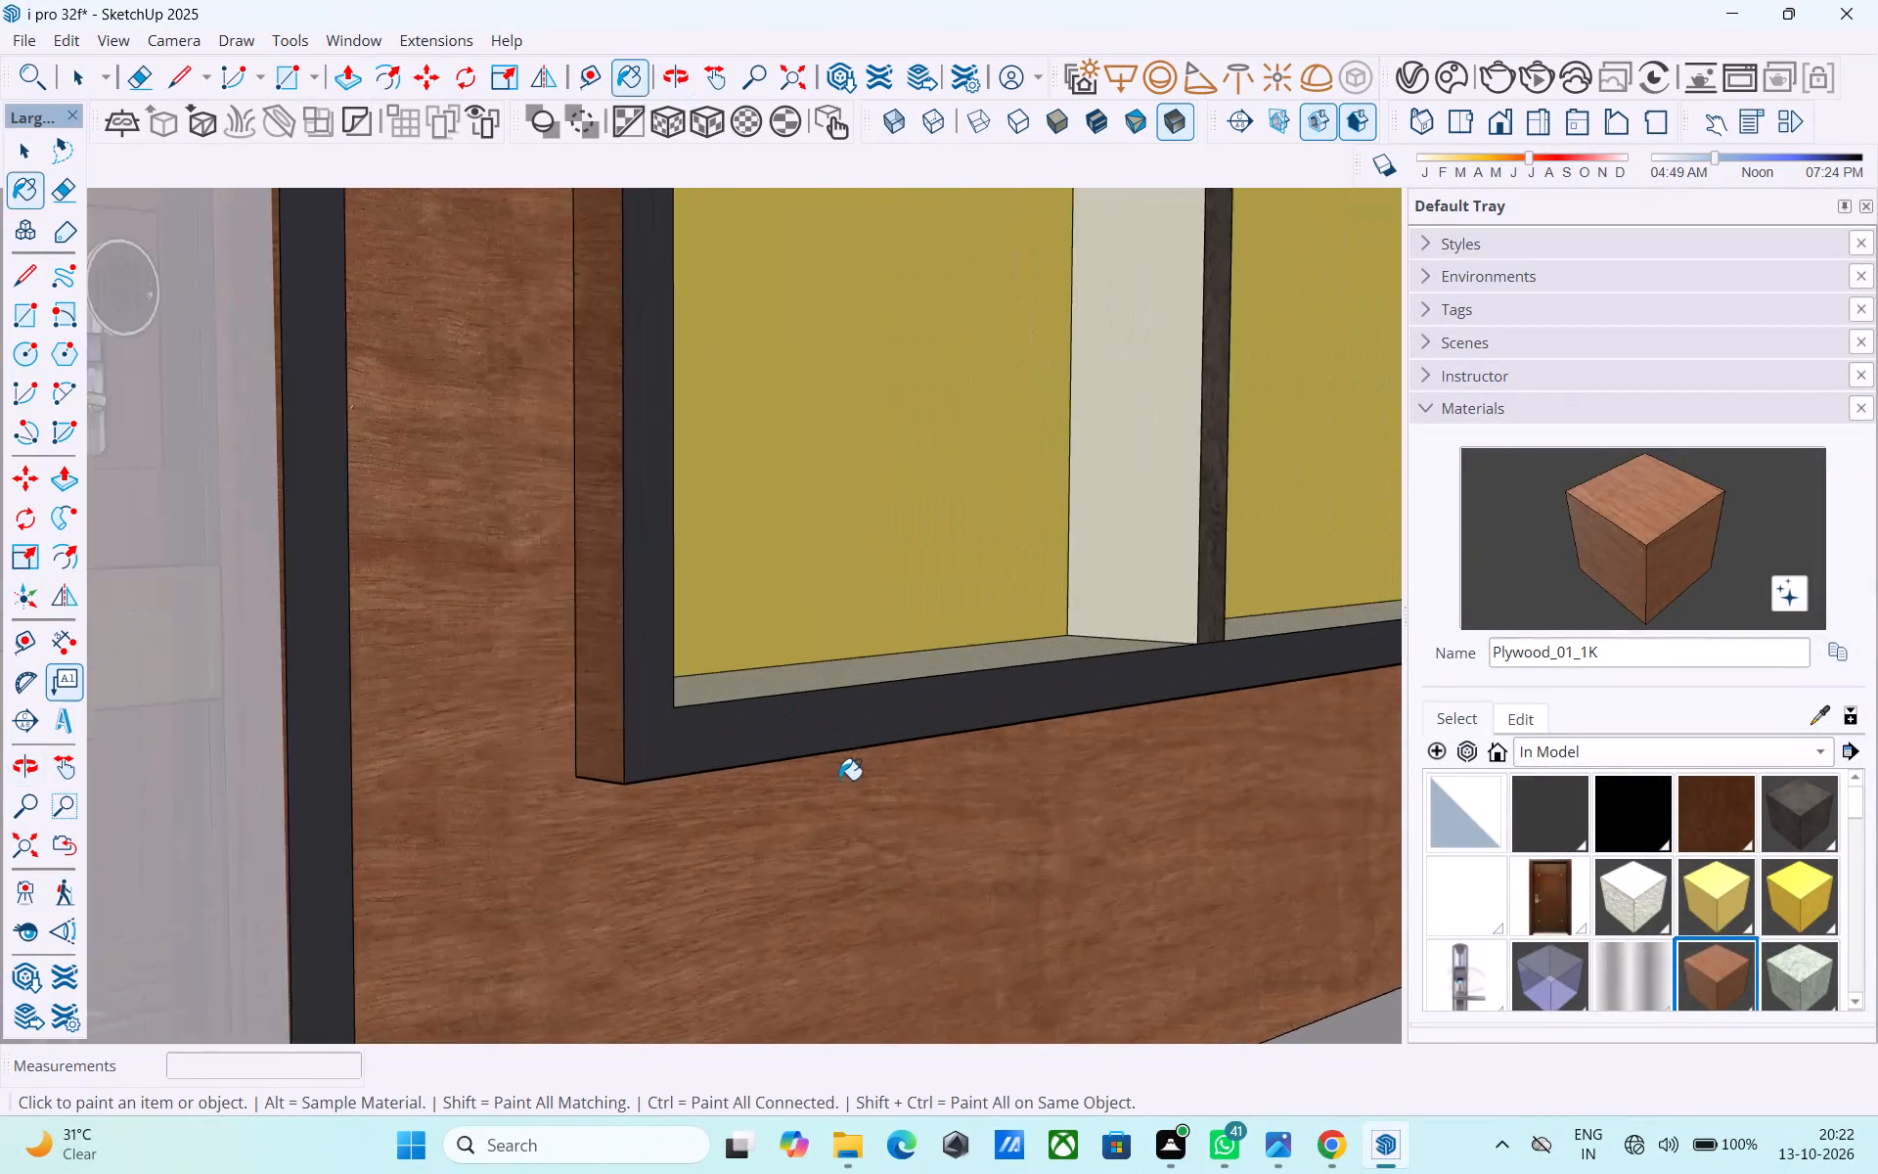
scroll(839, 780, "up", 6)
middle_click_drag(869, 802, 864, 531)
middle_click_drag(706, 624, 589, 1008)
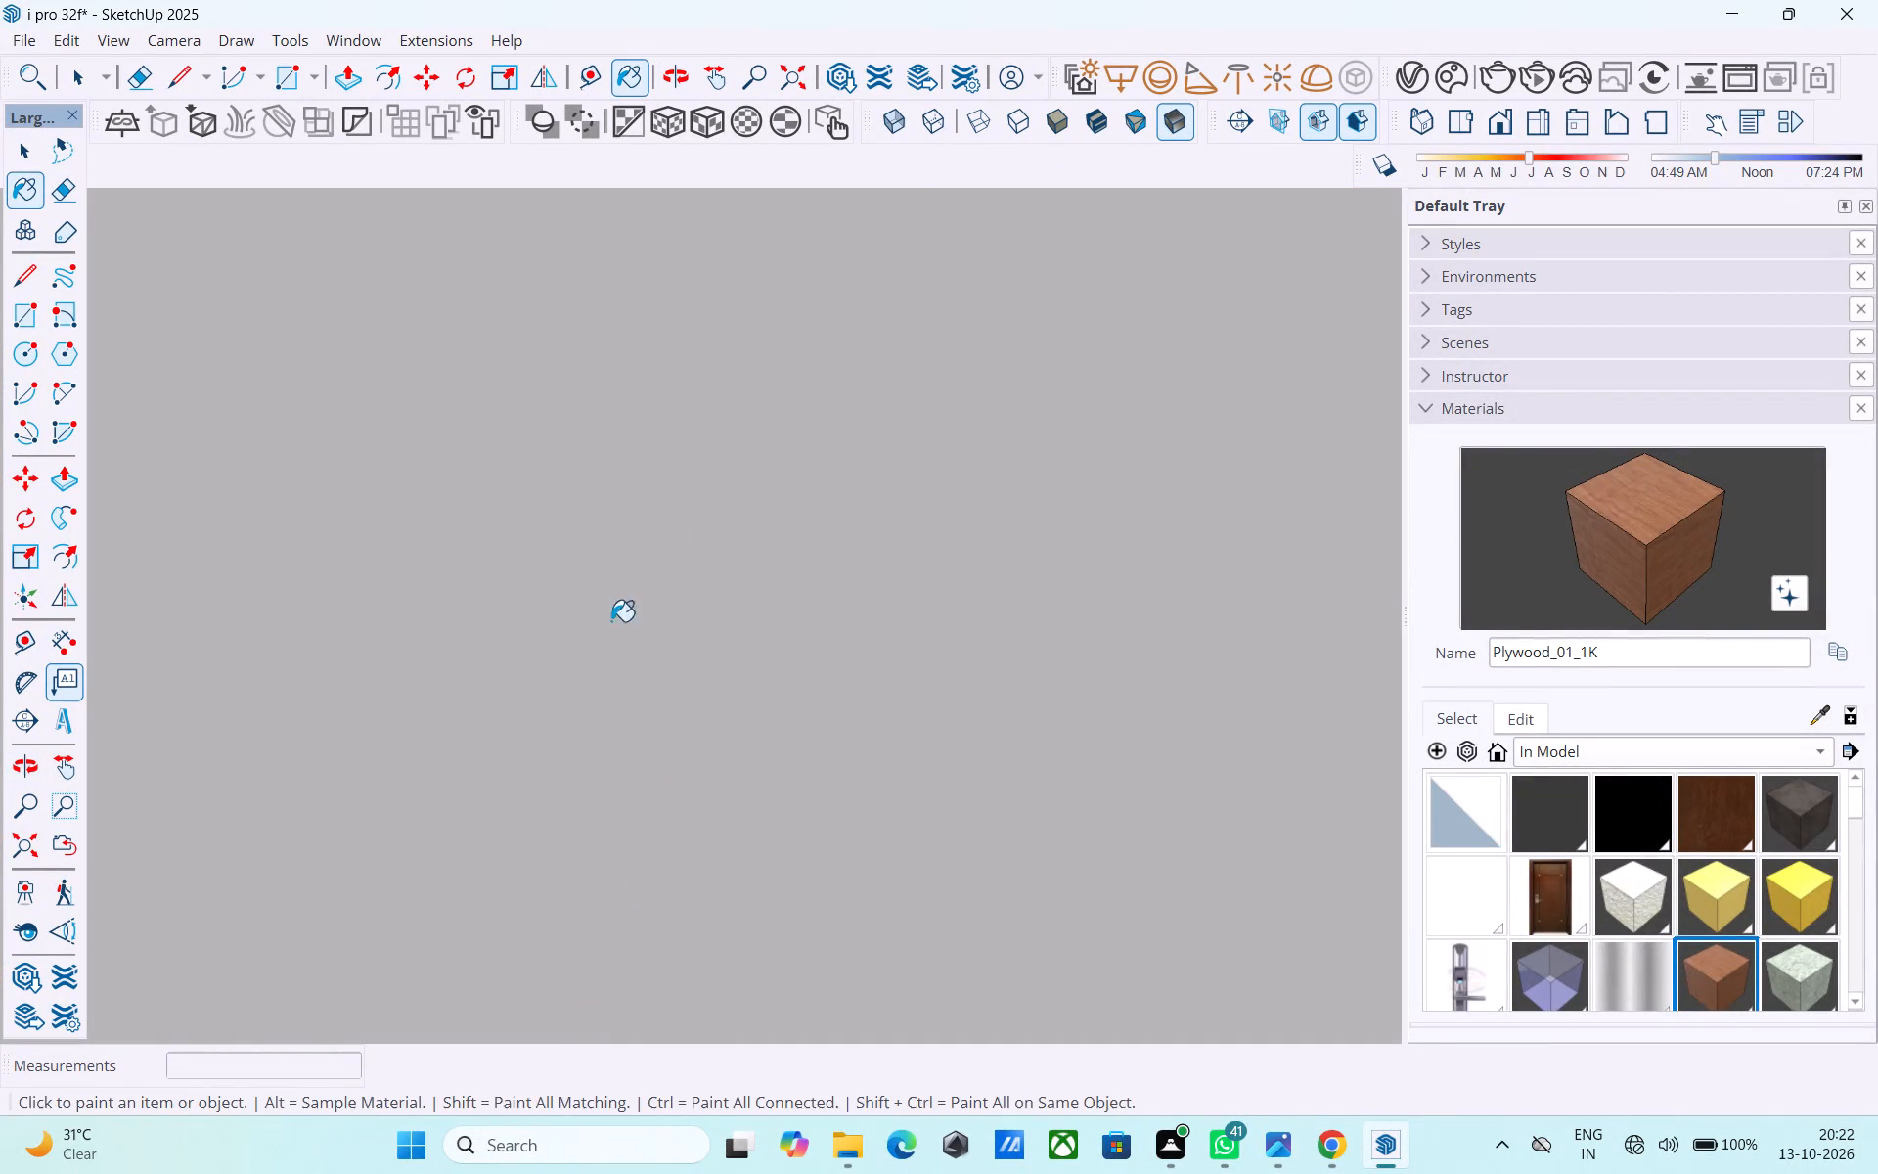
scroll(686, 497, "up", 1)
scroll(685, 521, "down", 2)
middle_click_drag(668, 576, 598, 800)
middle_click_drag(628, 604, 737, 551)
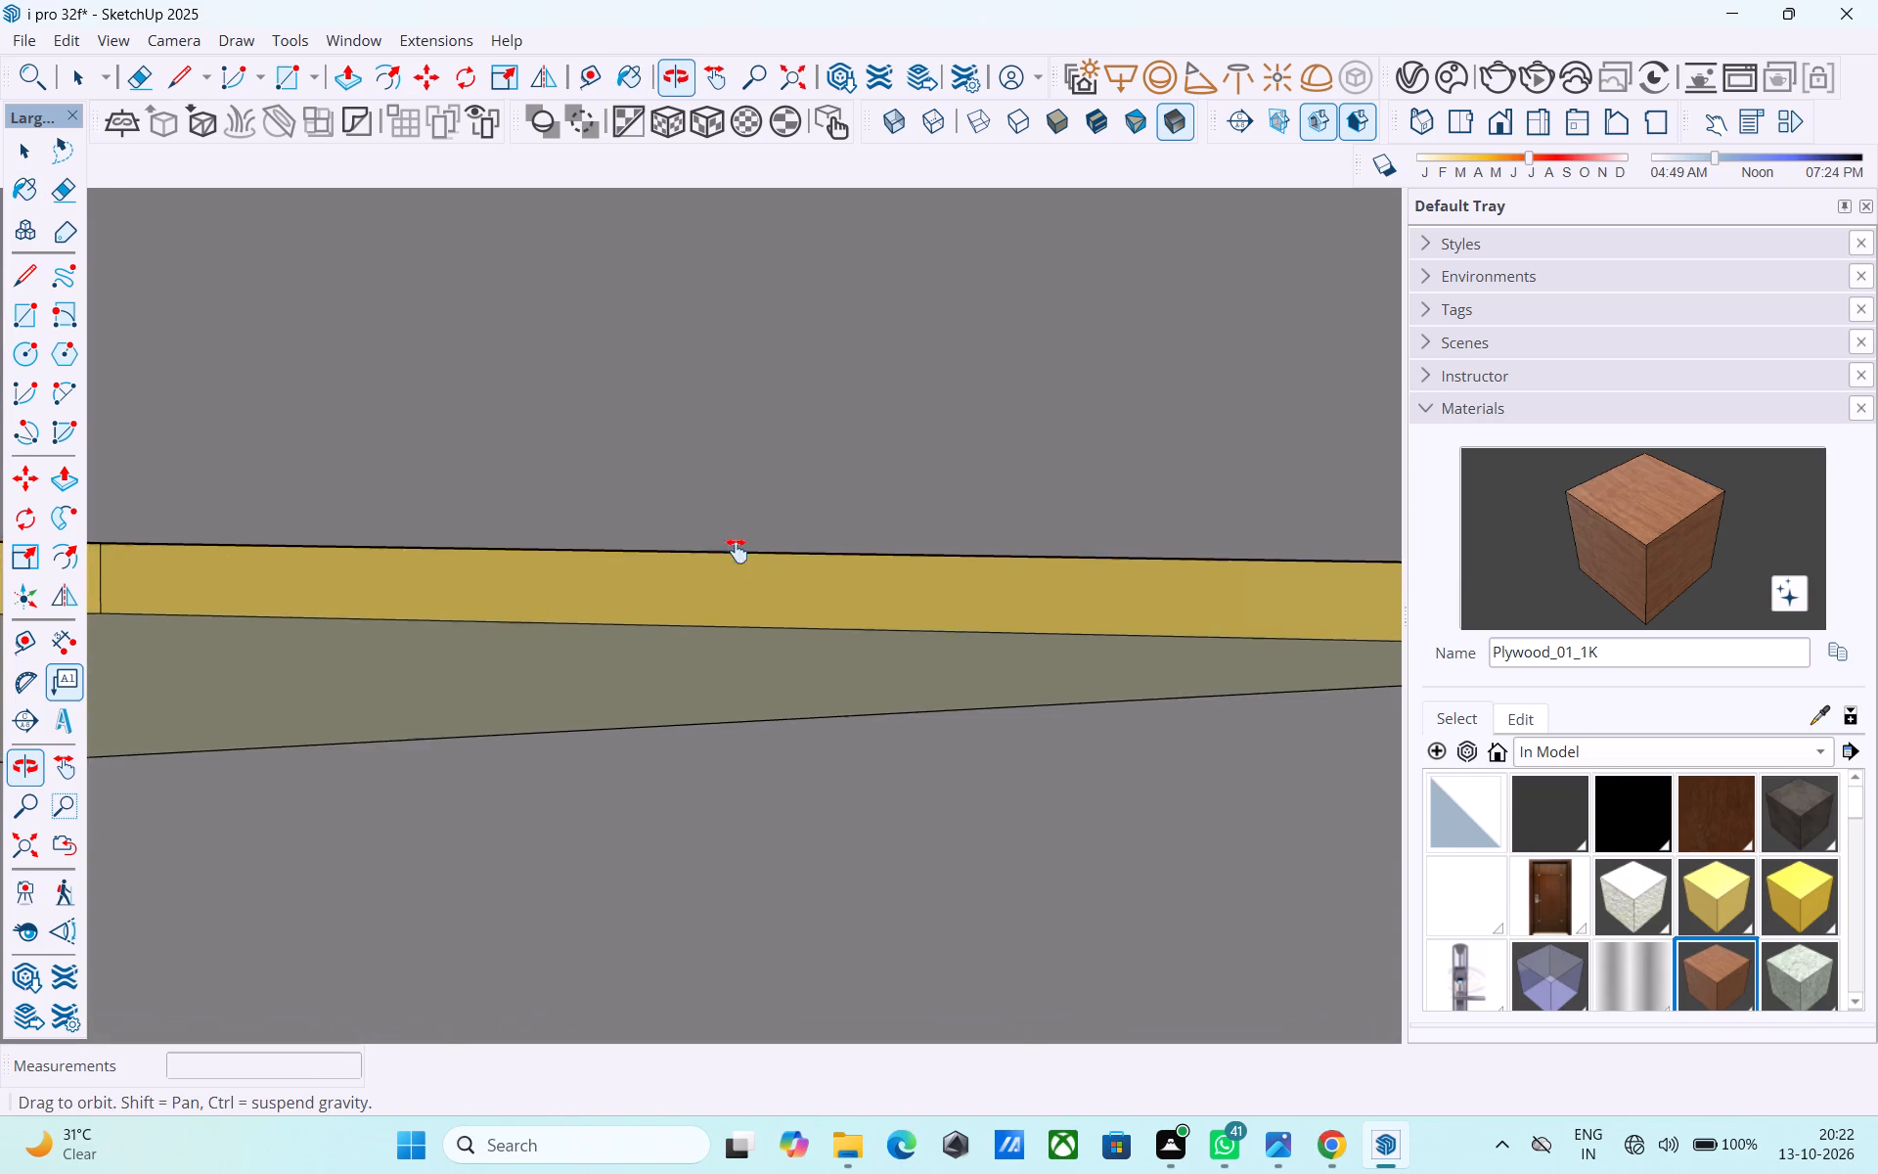
middle_click_drag(737, 551, 780, 766)
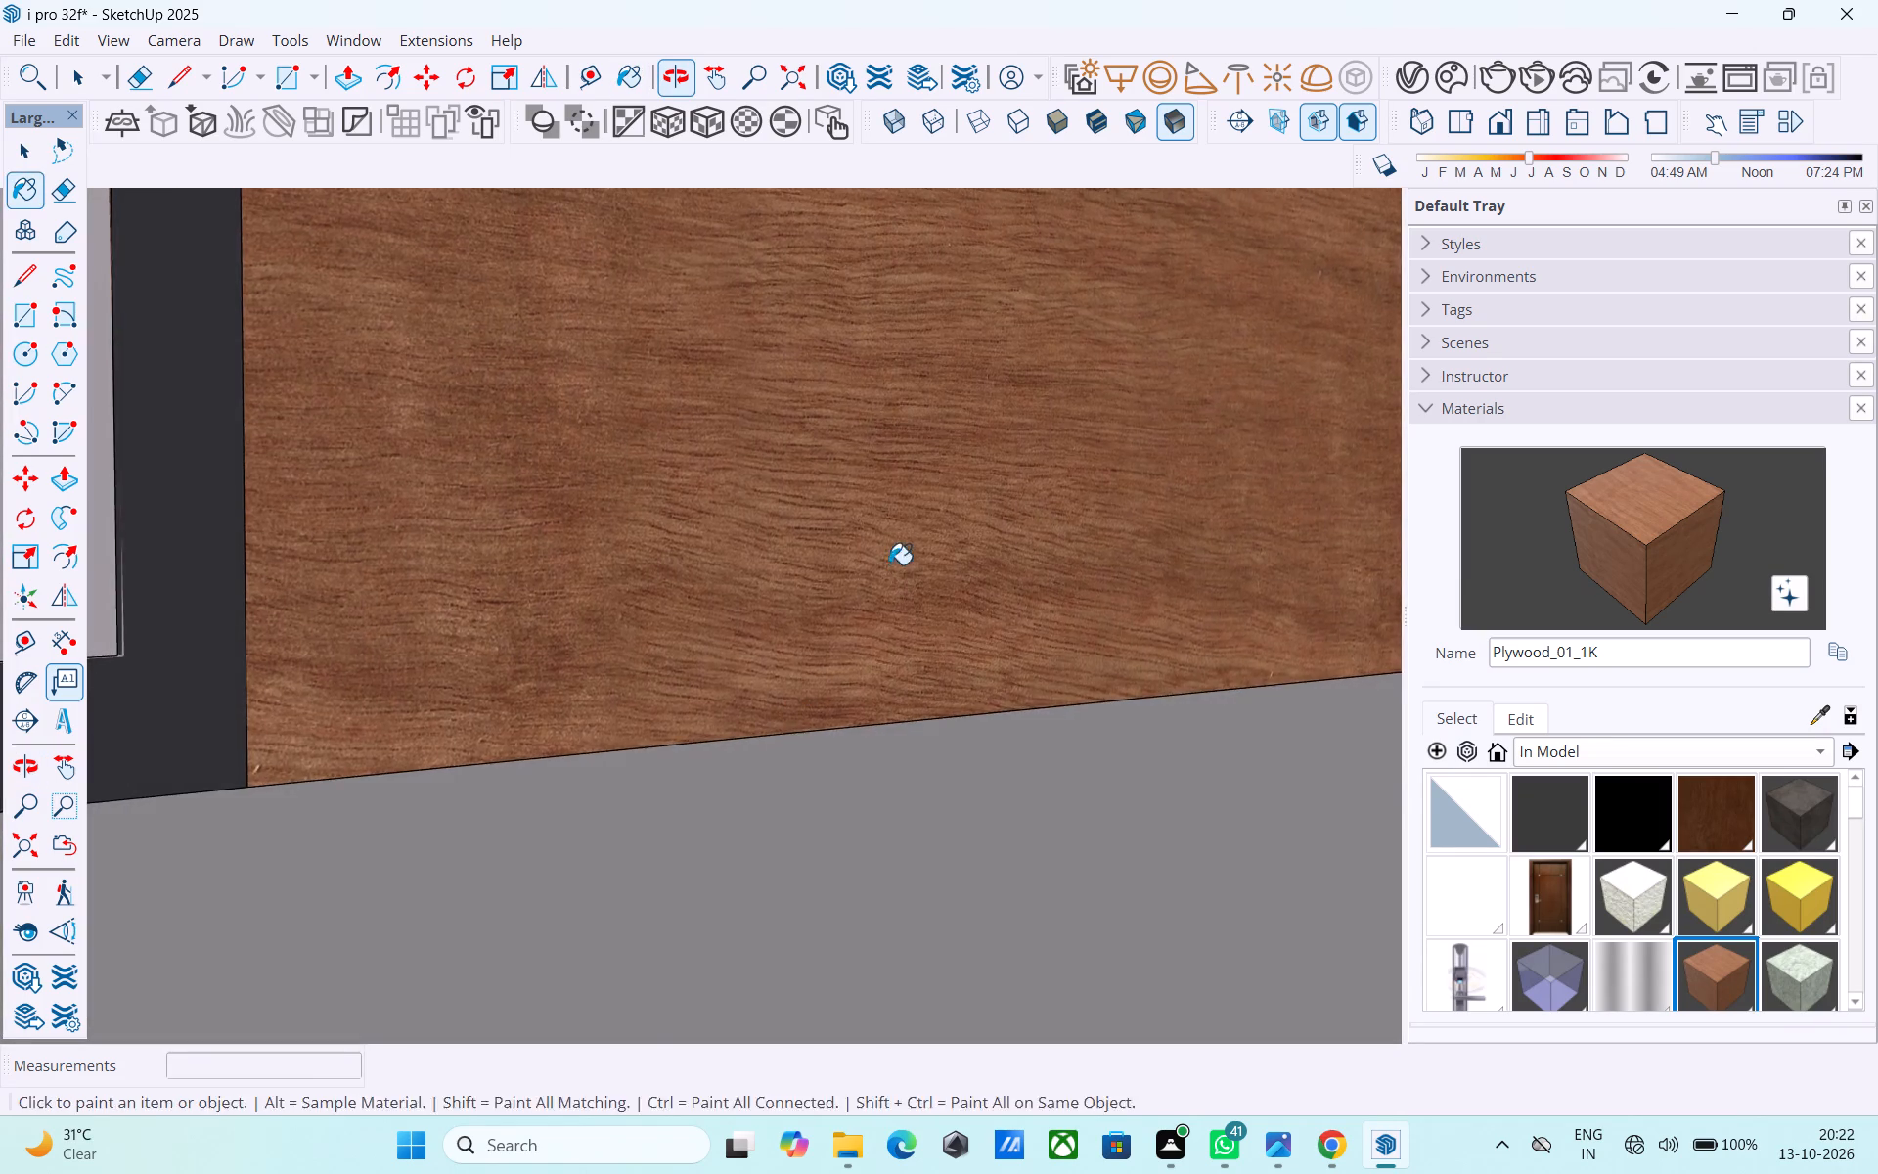
middle_click_drag(891, 551, 719, 901)
left_click(736, 244)
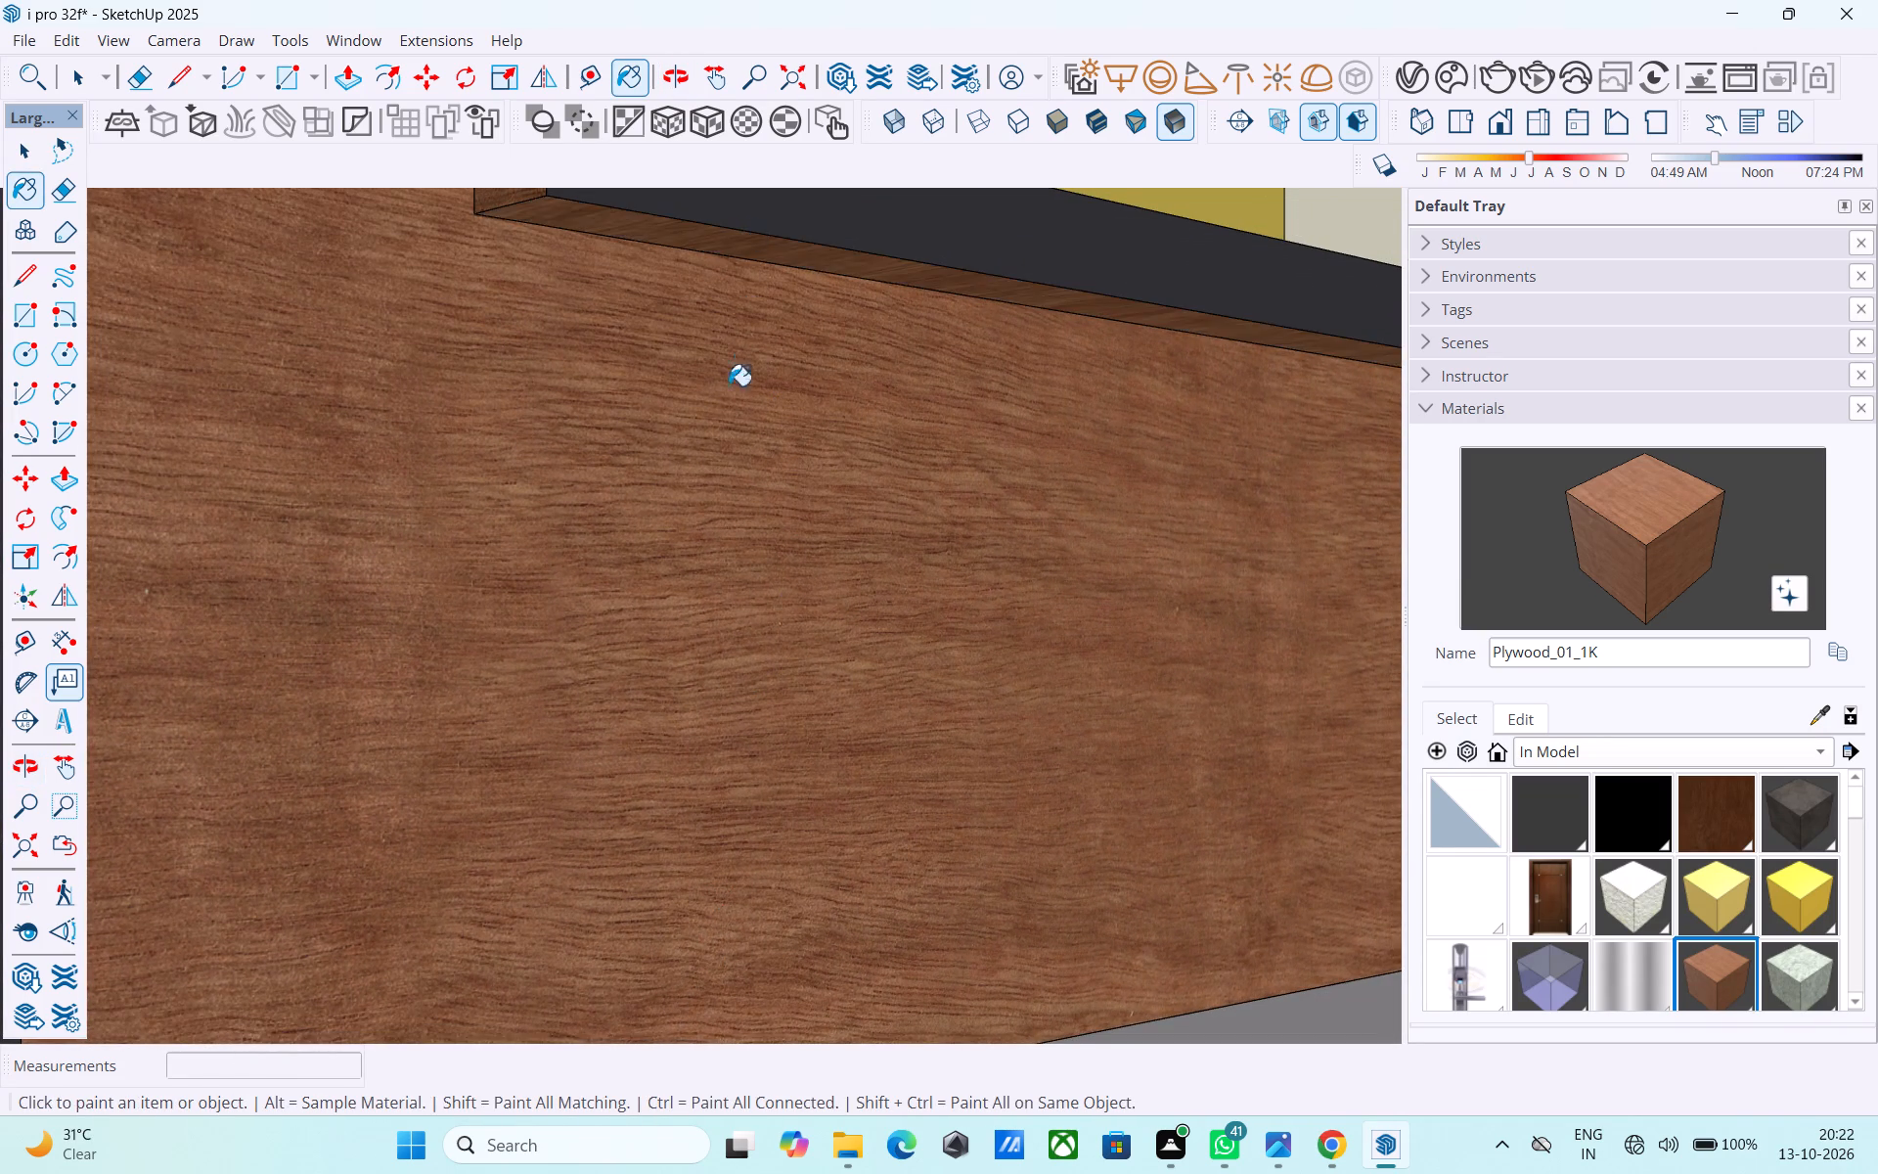
Paint the side face farthest from the door and the top face inside the large ground-floor window's outer opening with Plywood_01_1K.
middle_click_drag(721, 414, 588, 512)
scroll(577, 517, "down", 20)
scroll(577, 517, "down", 4)
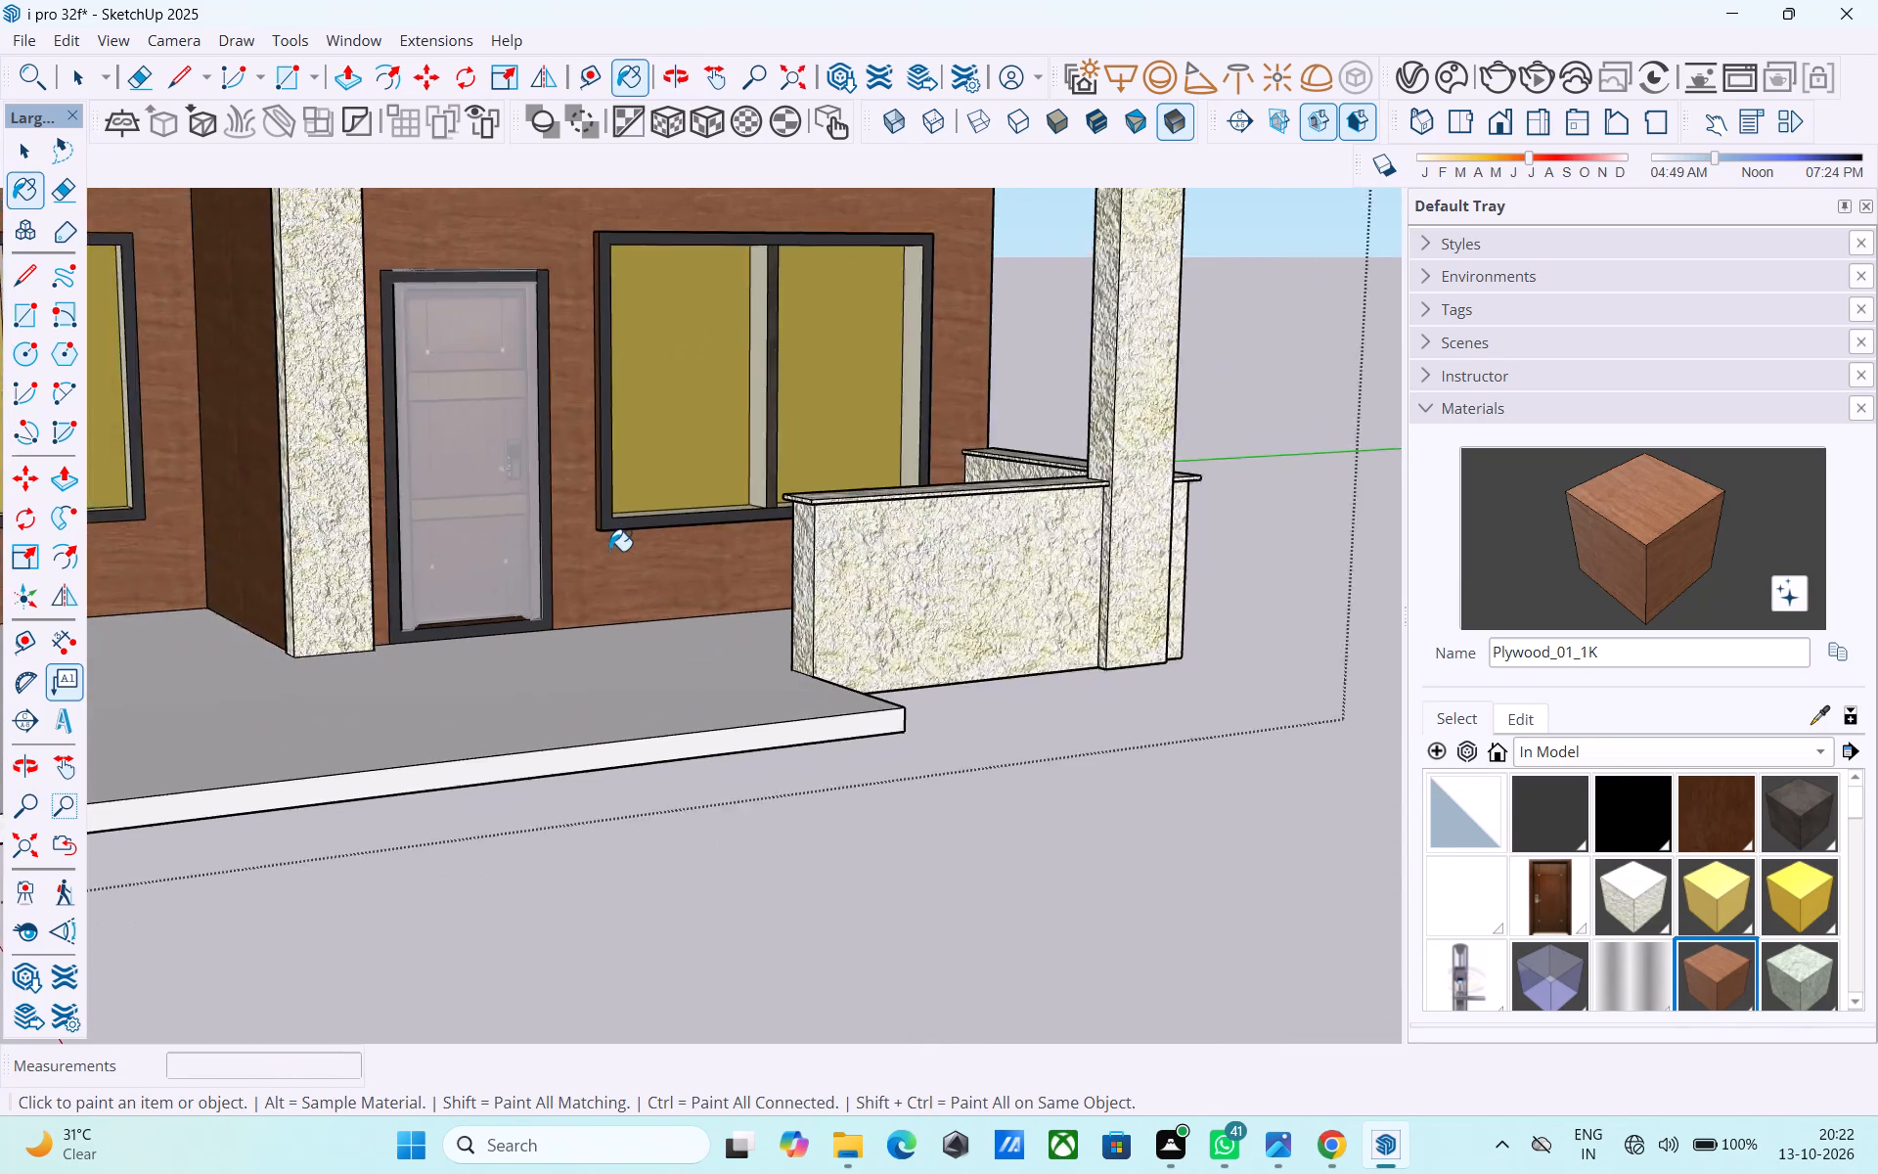
scroll(609, 551, "down", 2)
middle_click_drag(609, 553, 965, 563)
scroll(961, 563, "up", 1)
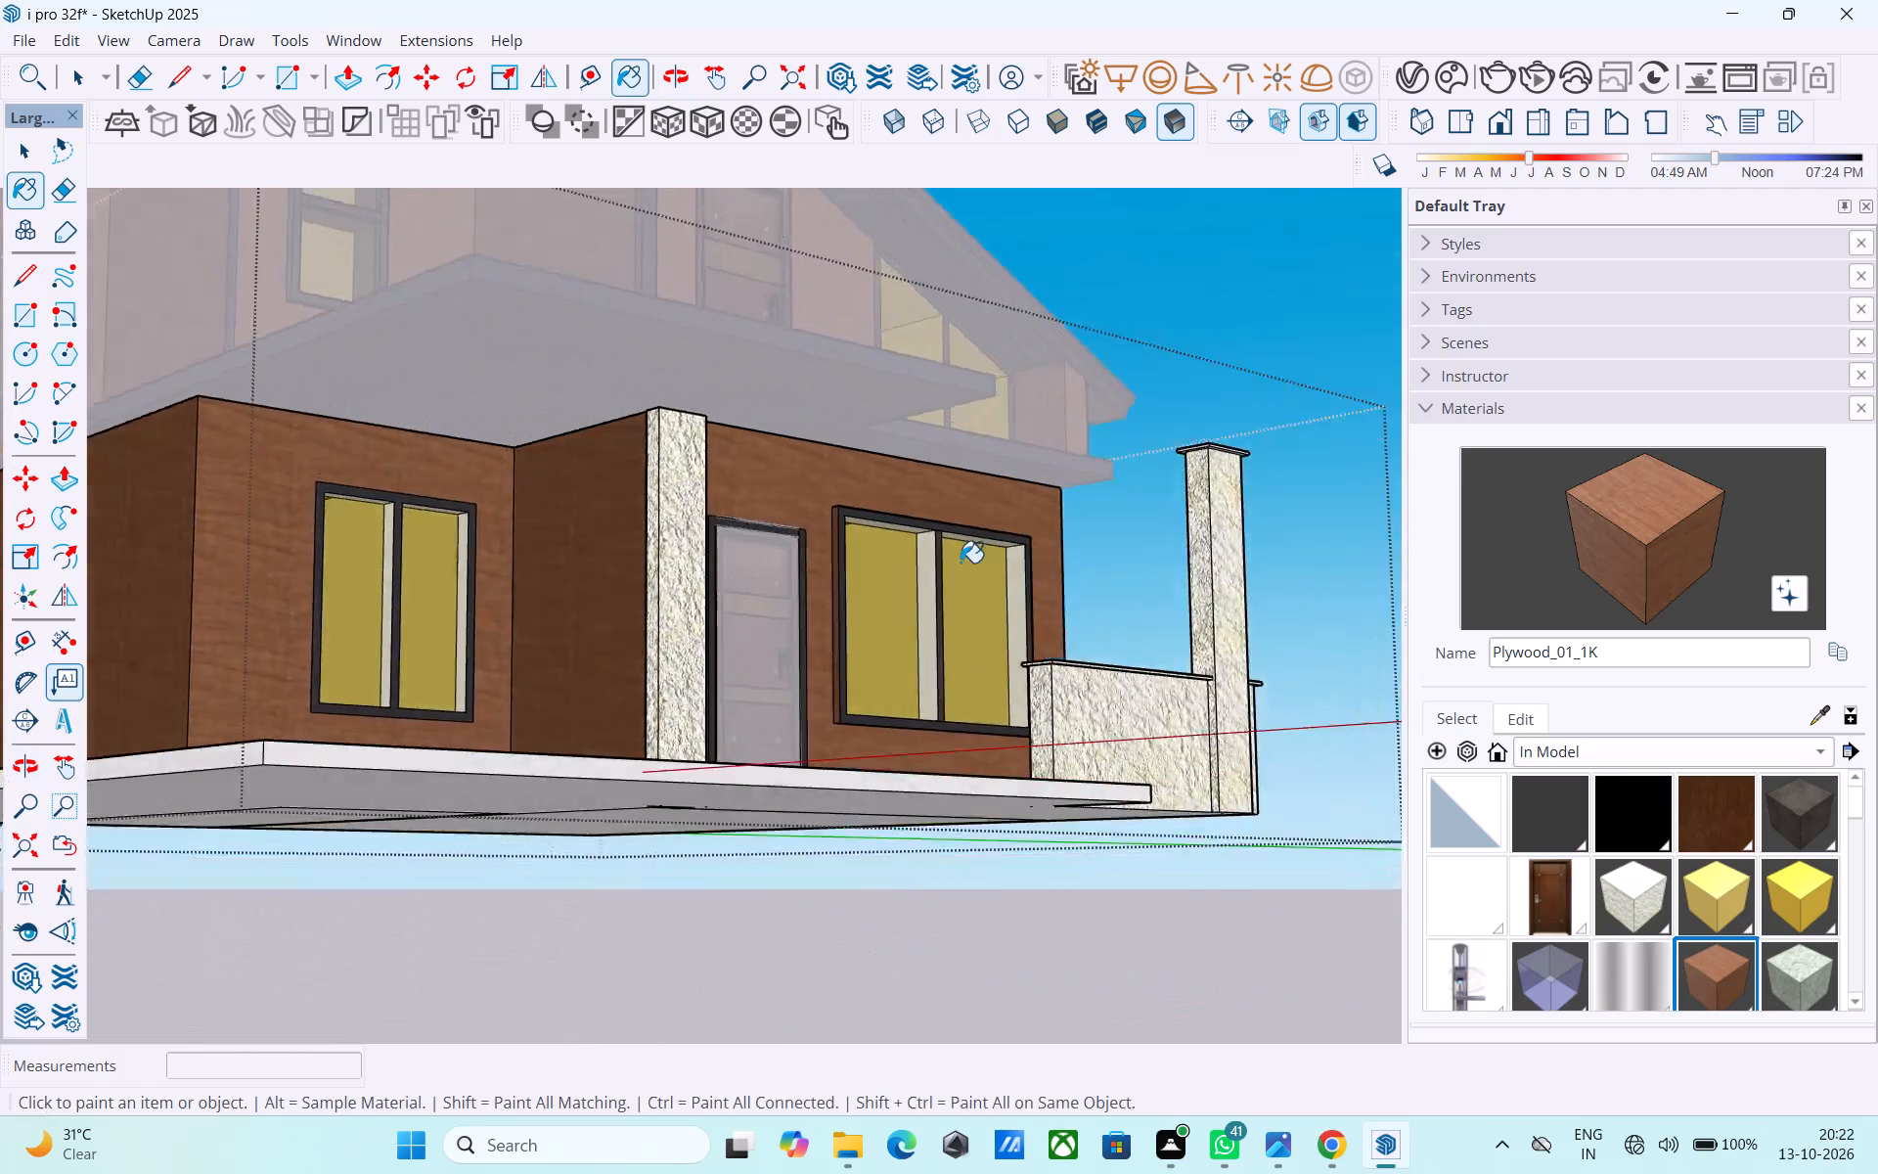
scroll(961, 563, "up", 20)
scroll(961, 563, "up", 10)
key("space")
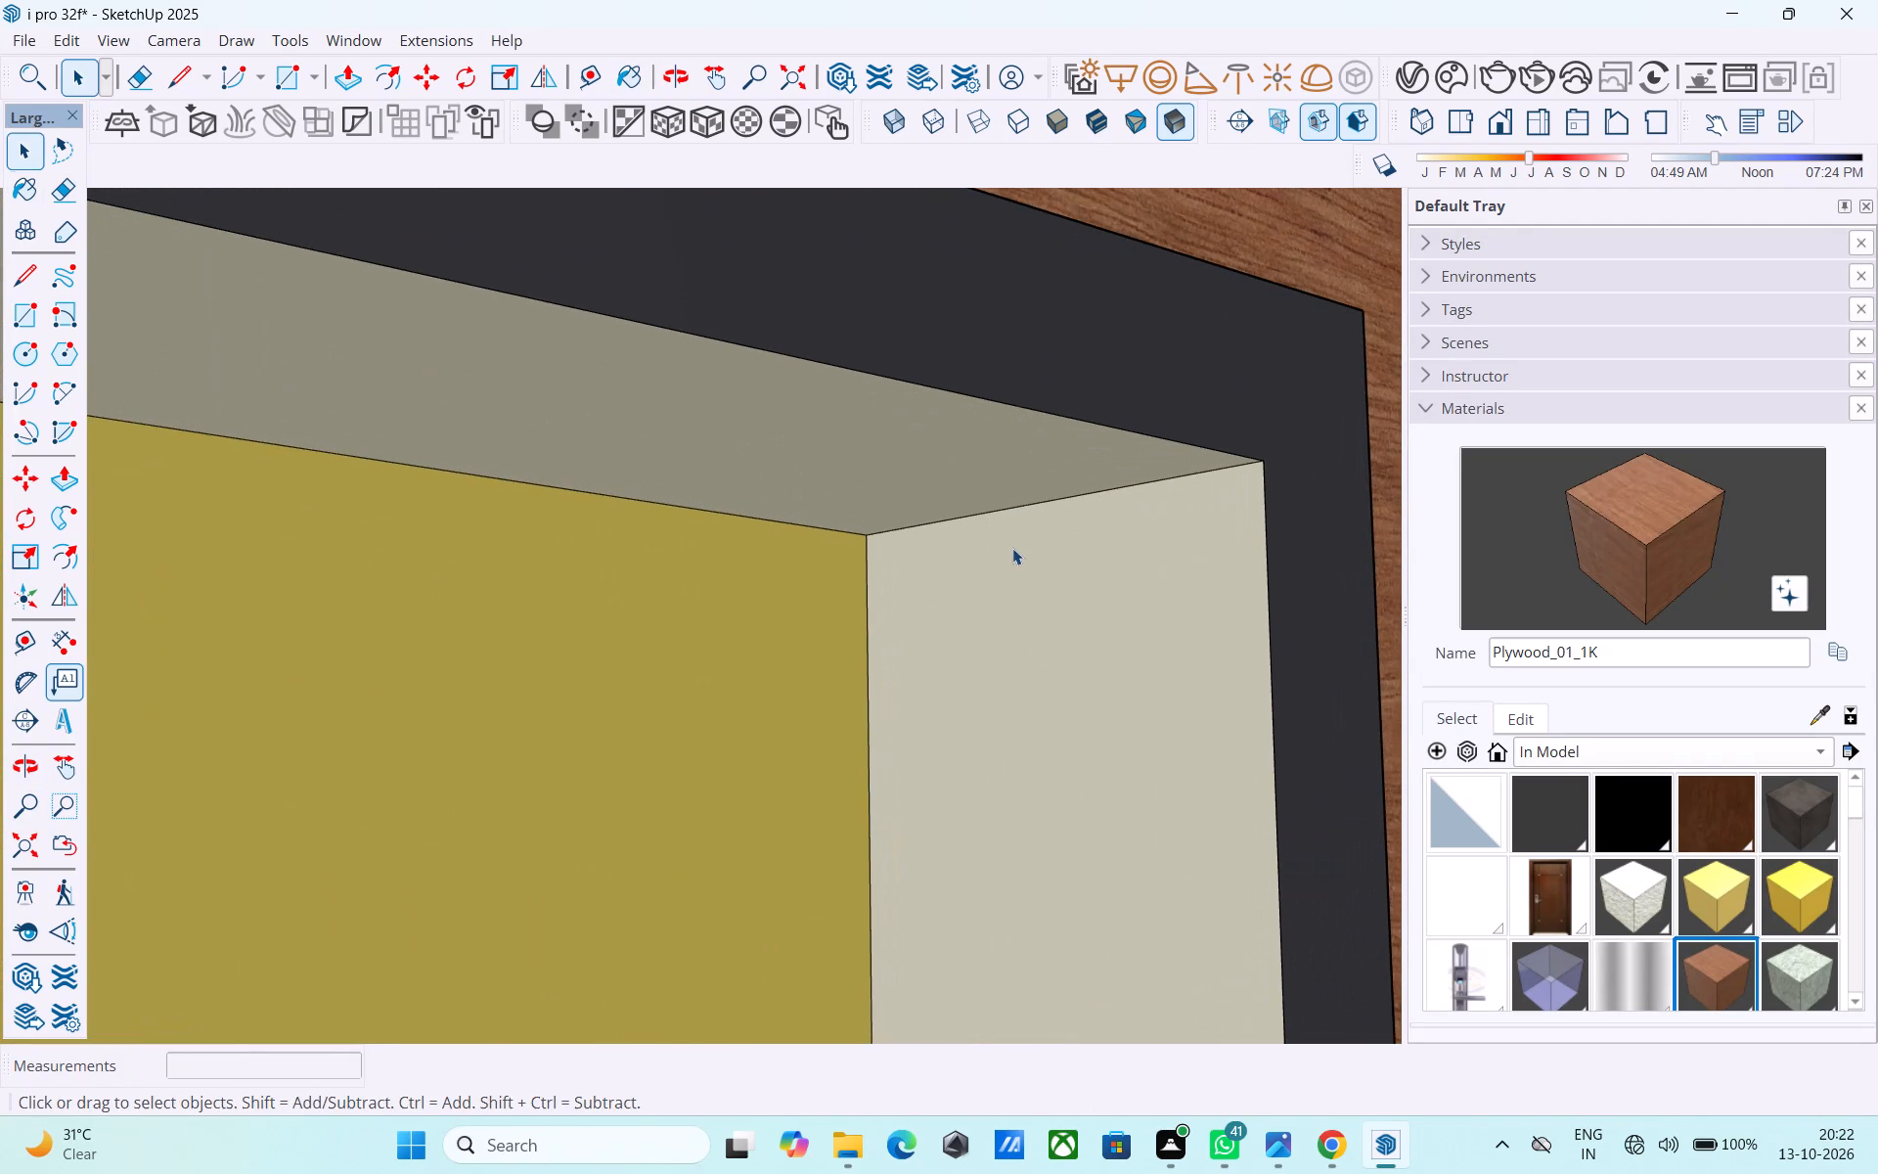
middle_click_drag(1009, 564, 1303, 620)
scroll(1009, 564, "up", 1)
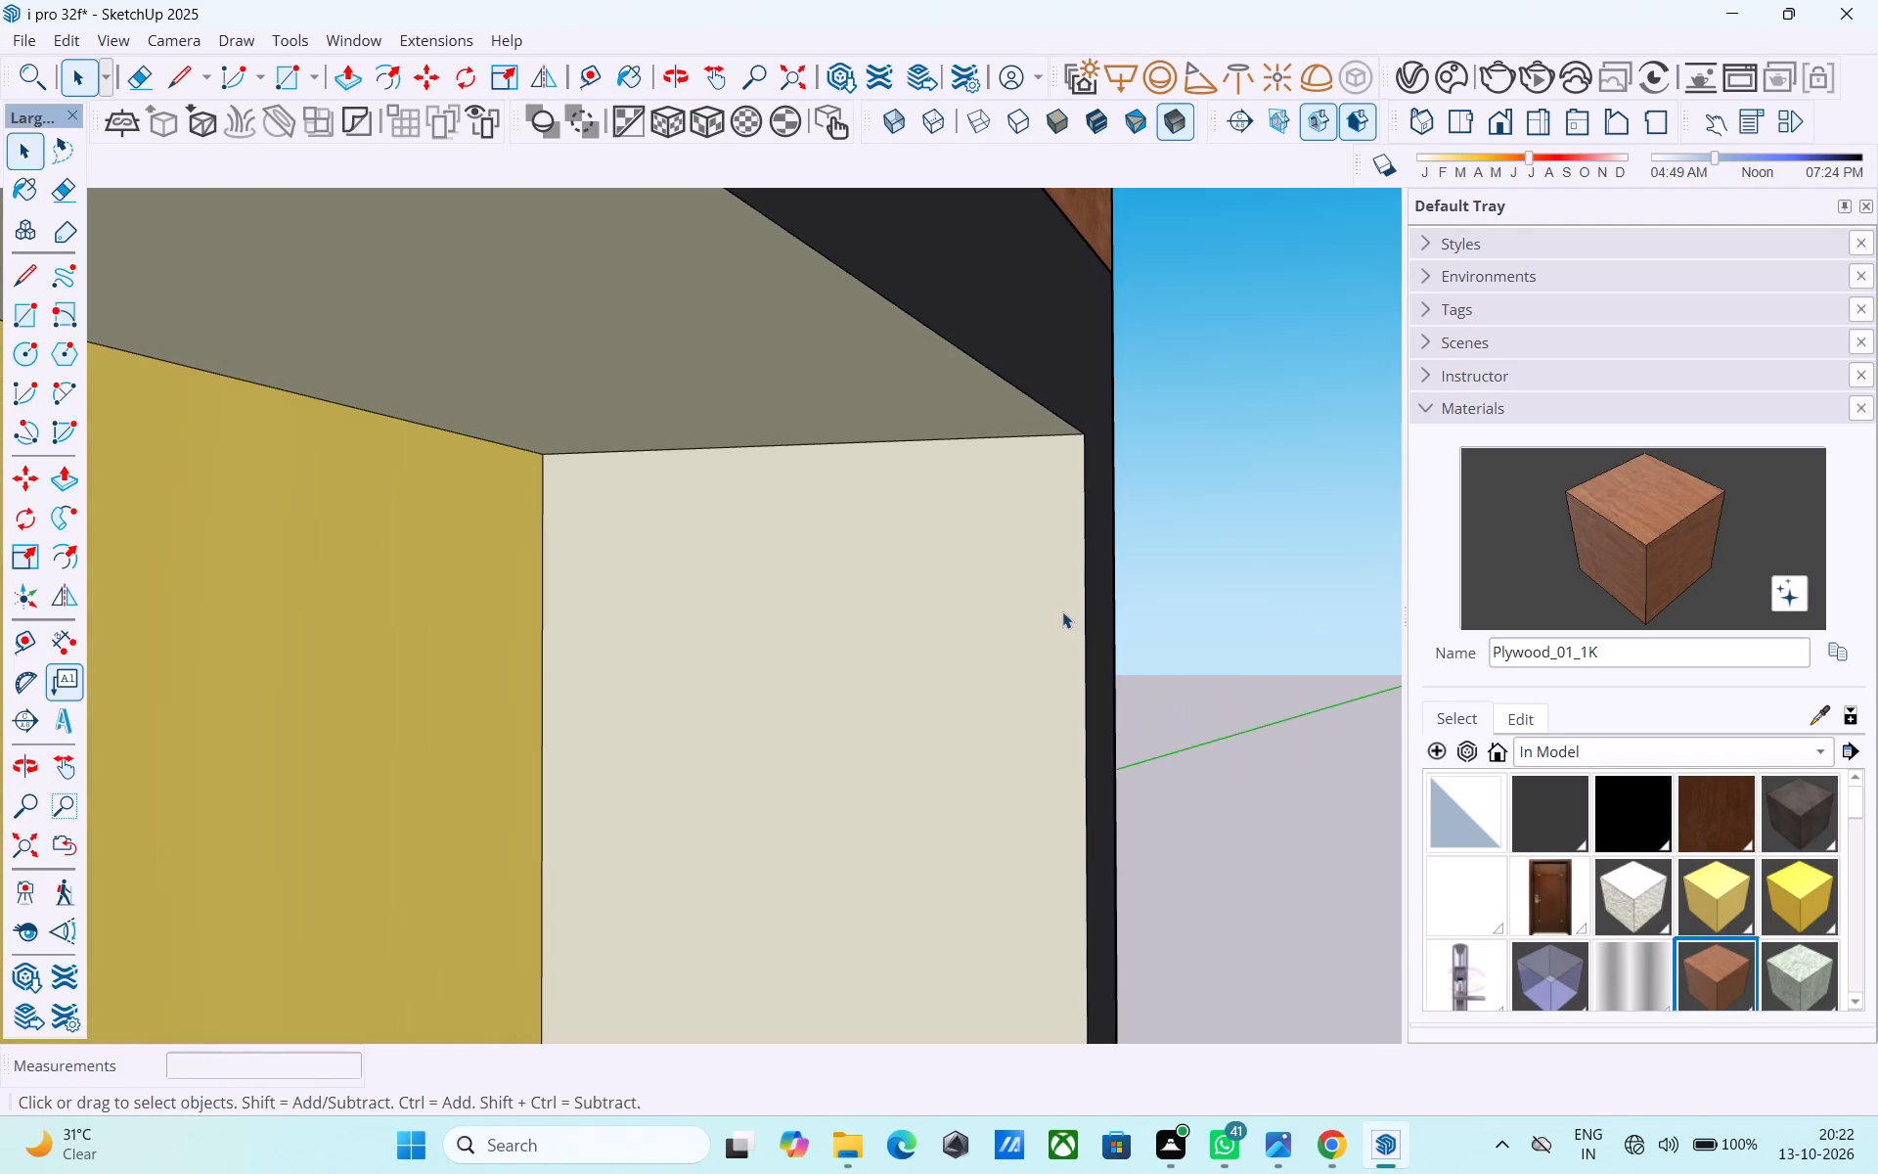
middle_click_drag(1062, 611, 1461, 572, "shift")
left_click_drag(1662, 555, 1653, 555)
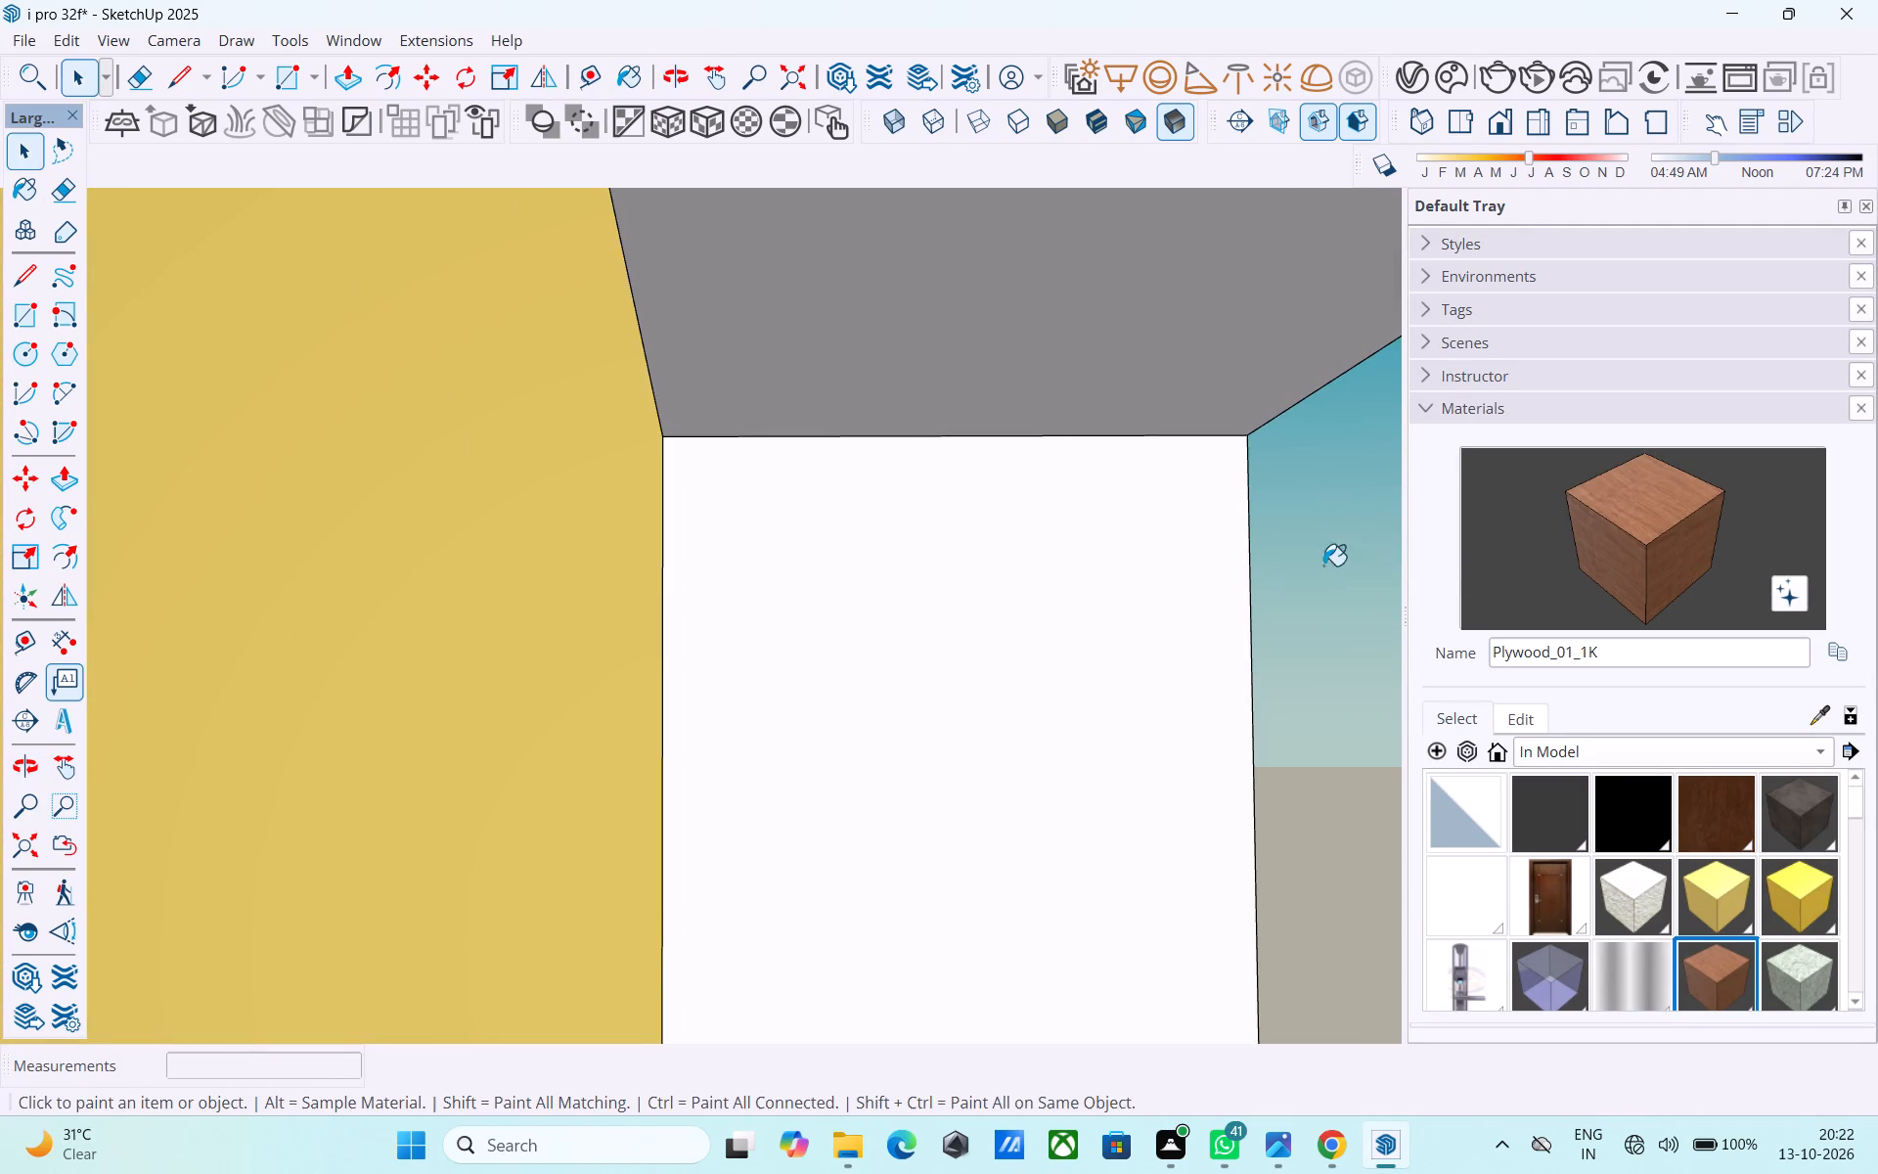
left_click_drag(1286, 554, 1182, 590)
left_click(1116, 385)
Paint the mullion-side face inside the large window's outer opening with Plywood_01_1K.
middle_click_drag(1052, 391, 1018, 383)
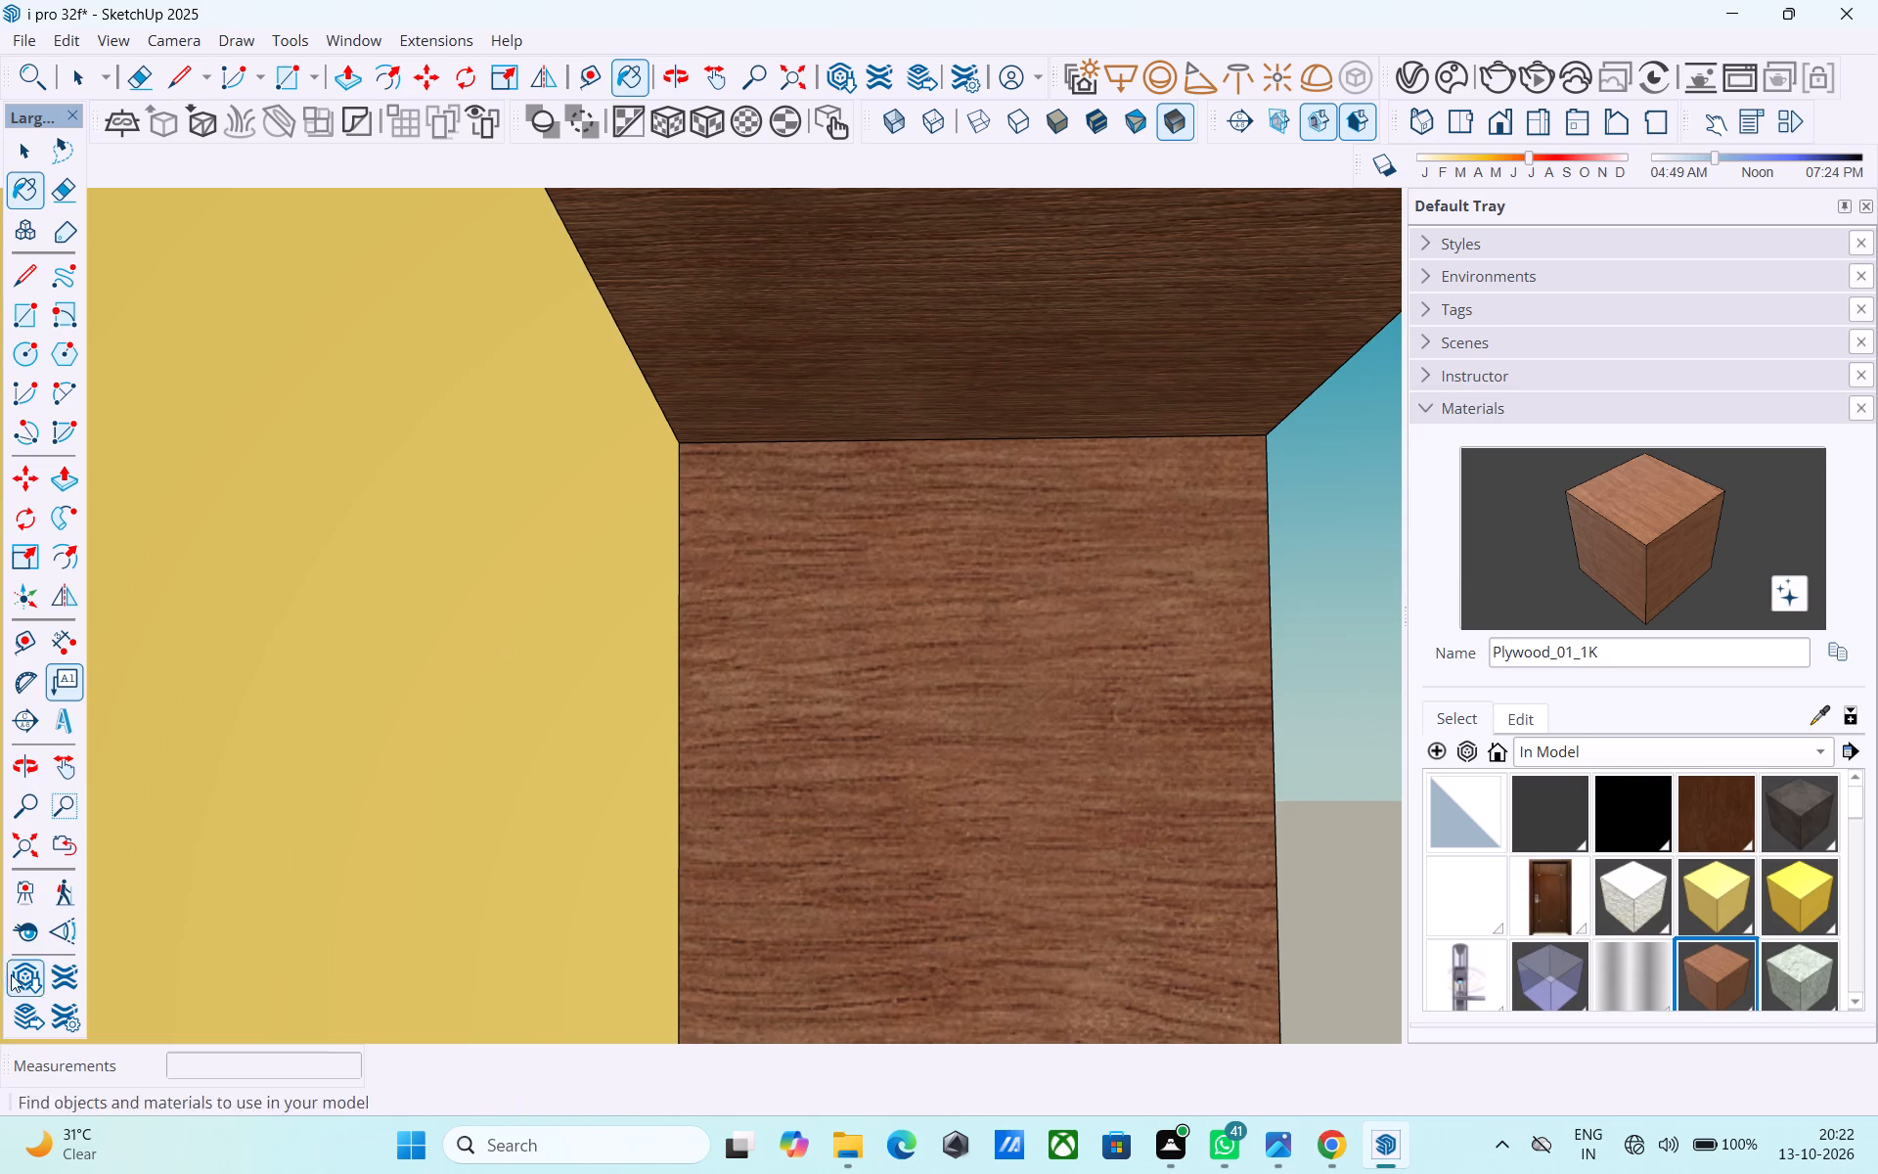
left_click(35, 942)
left_click_drag(677, 735, 0, 708)
left_click_drag(850, 546, 0, 597)
left_click_drag(1051, 577, 1051, 576)
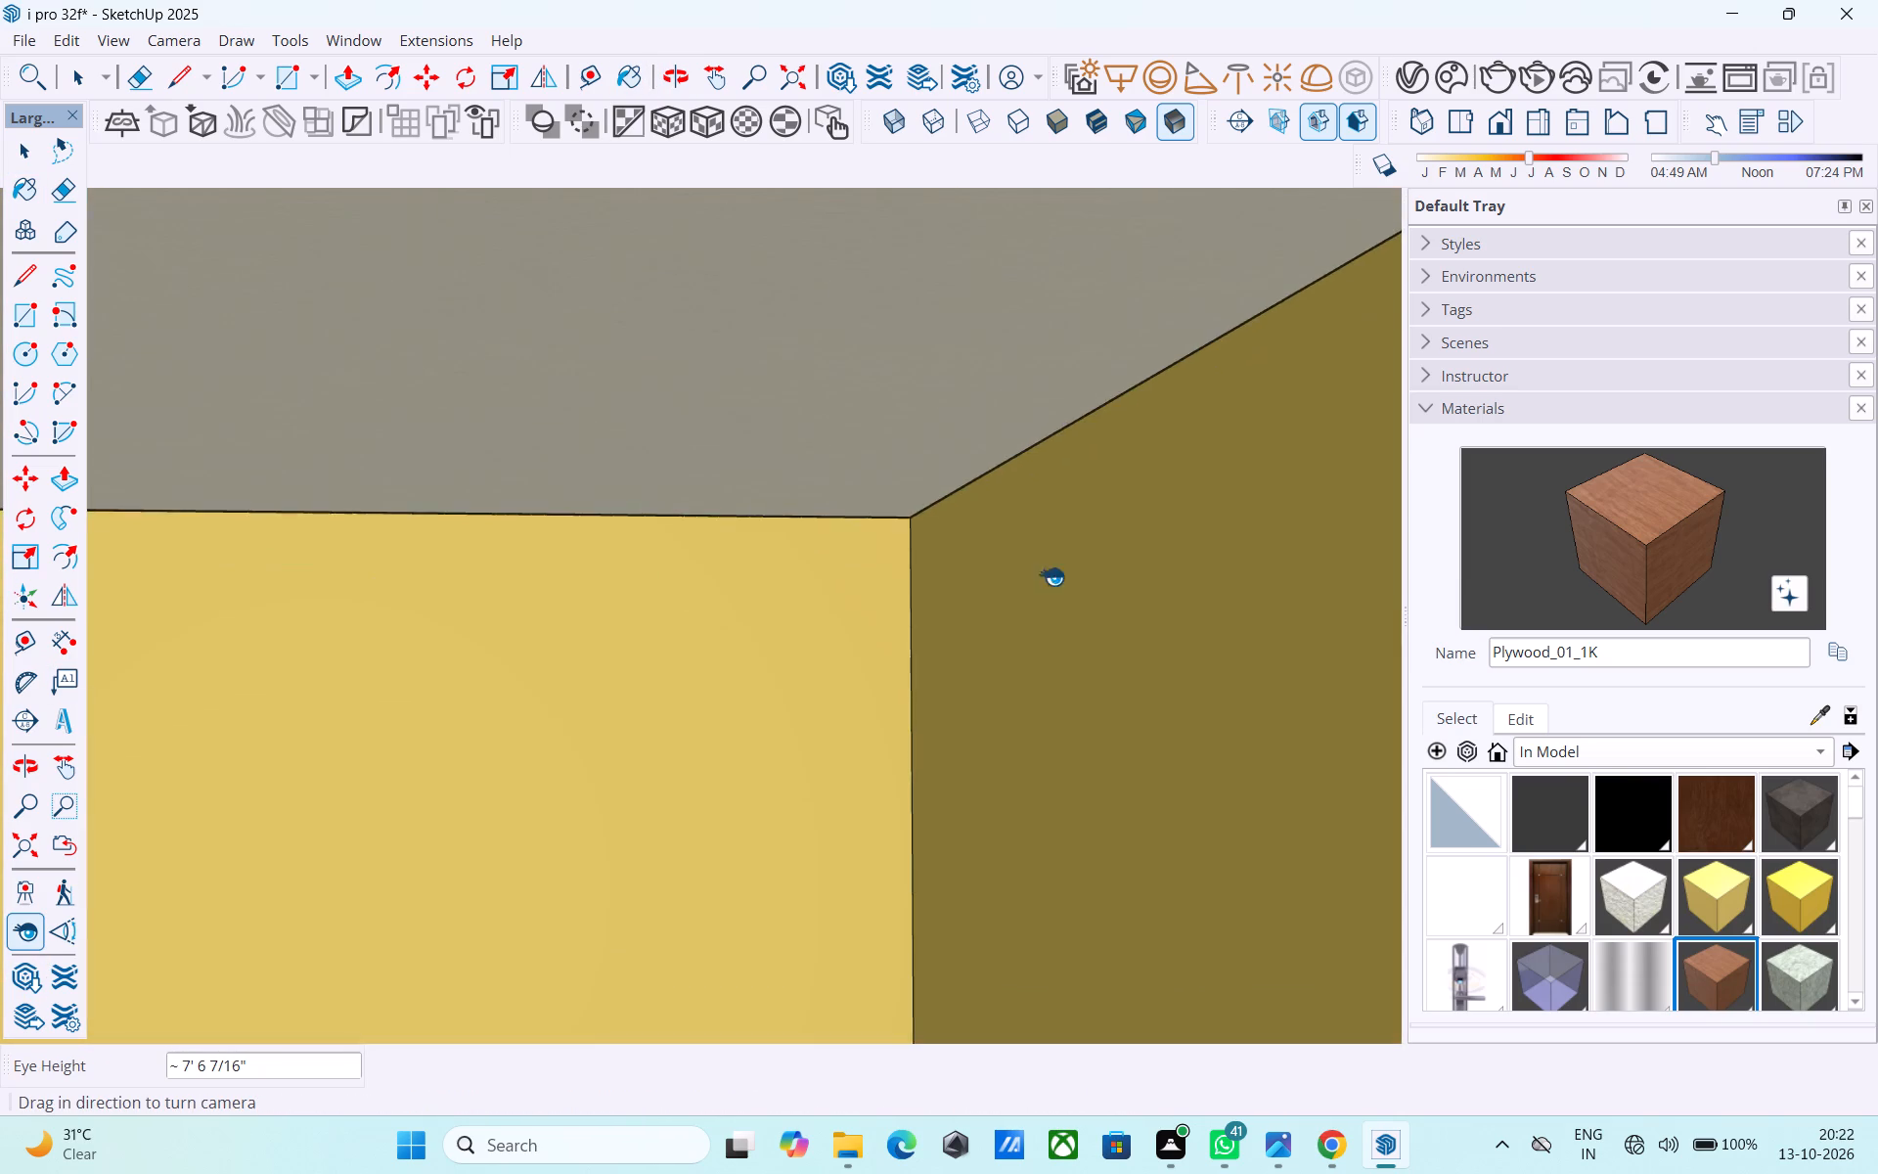
left_click_drag(1051, 576, 69, 689)
left_click_drag(1310, 585, 175, 583)
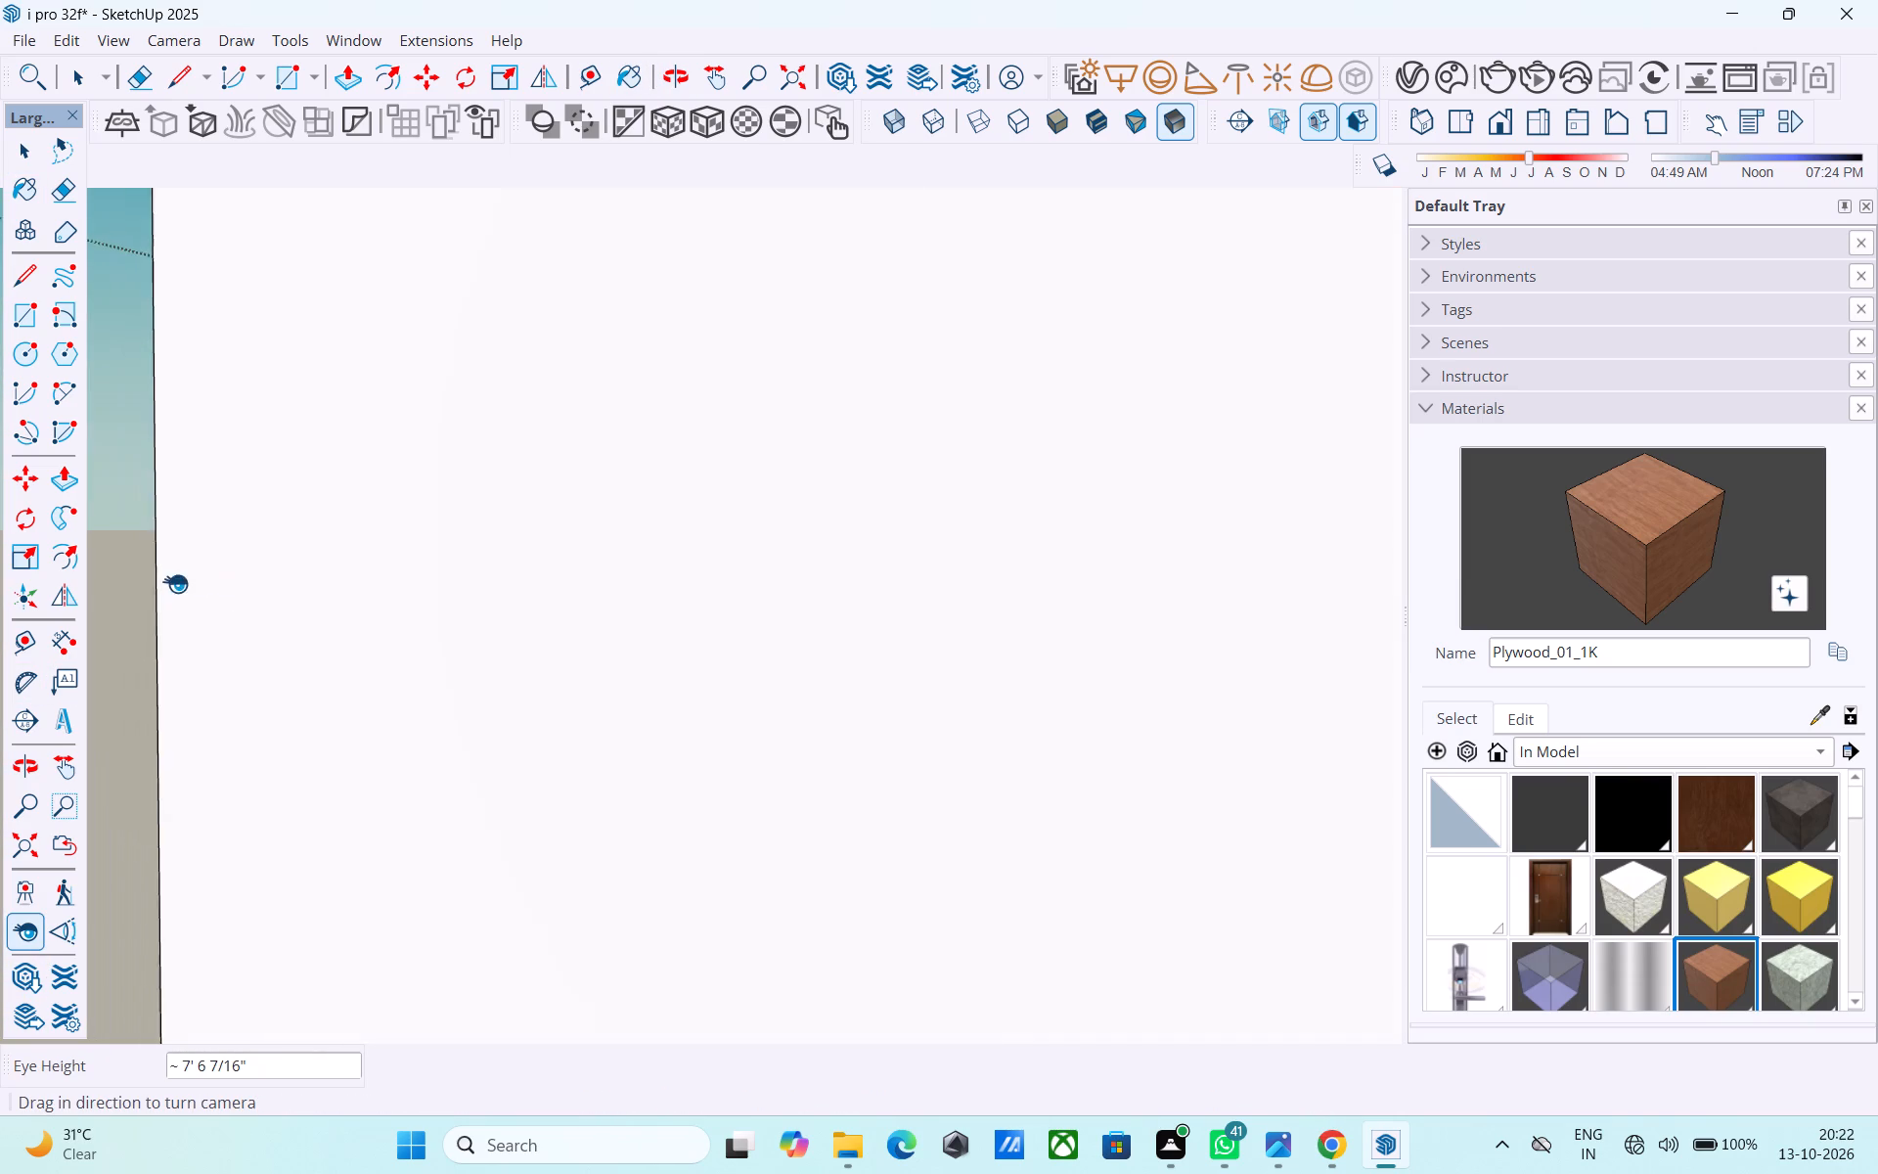
left_click_drag(175, 583, 215, 564)
left_click(1690, 535)
left_click(814, 547)
Paint the sill face inside the large window's outer opening with Plywood_01_1K.
middle_click_drag(809, 548, 822, 458)
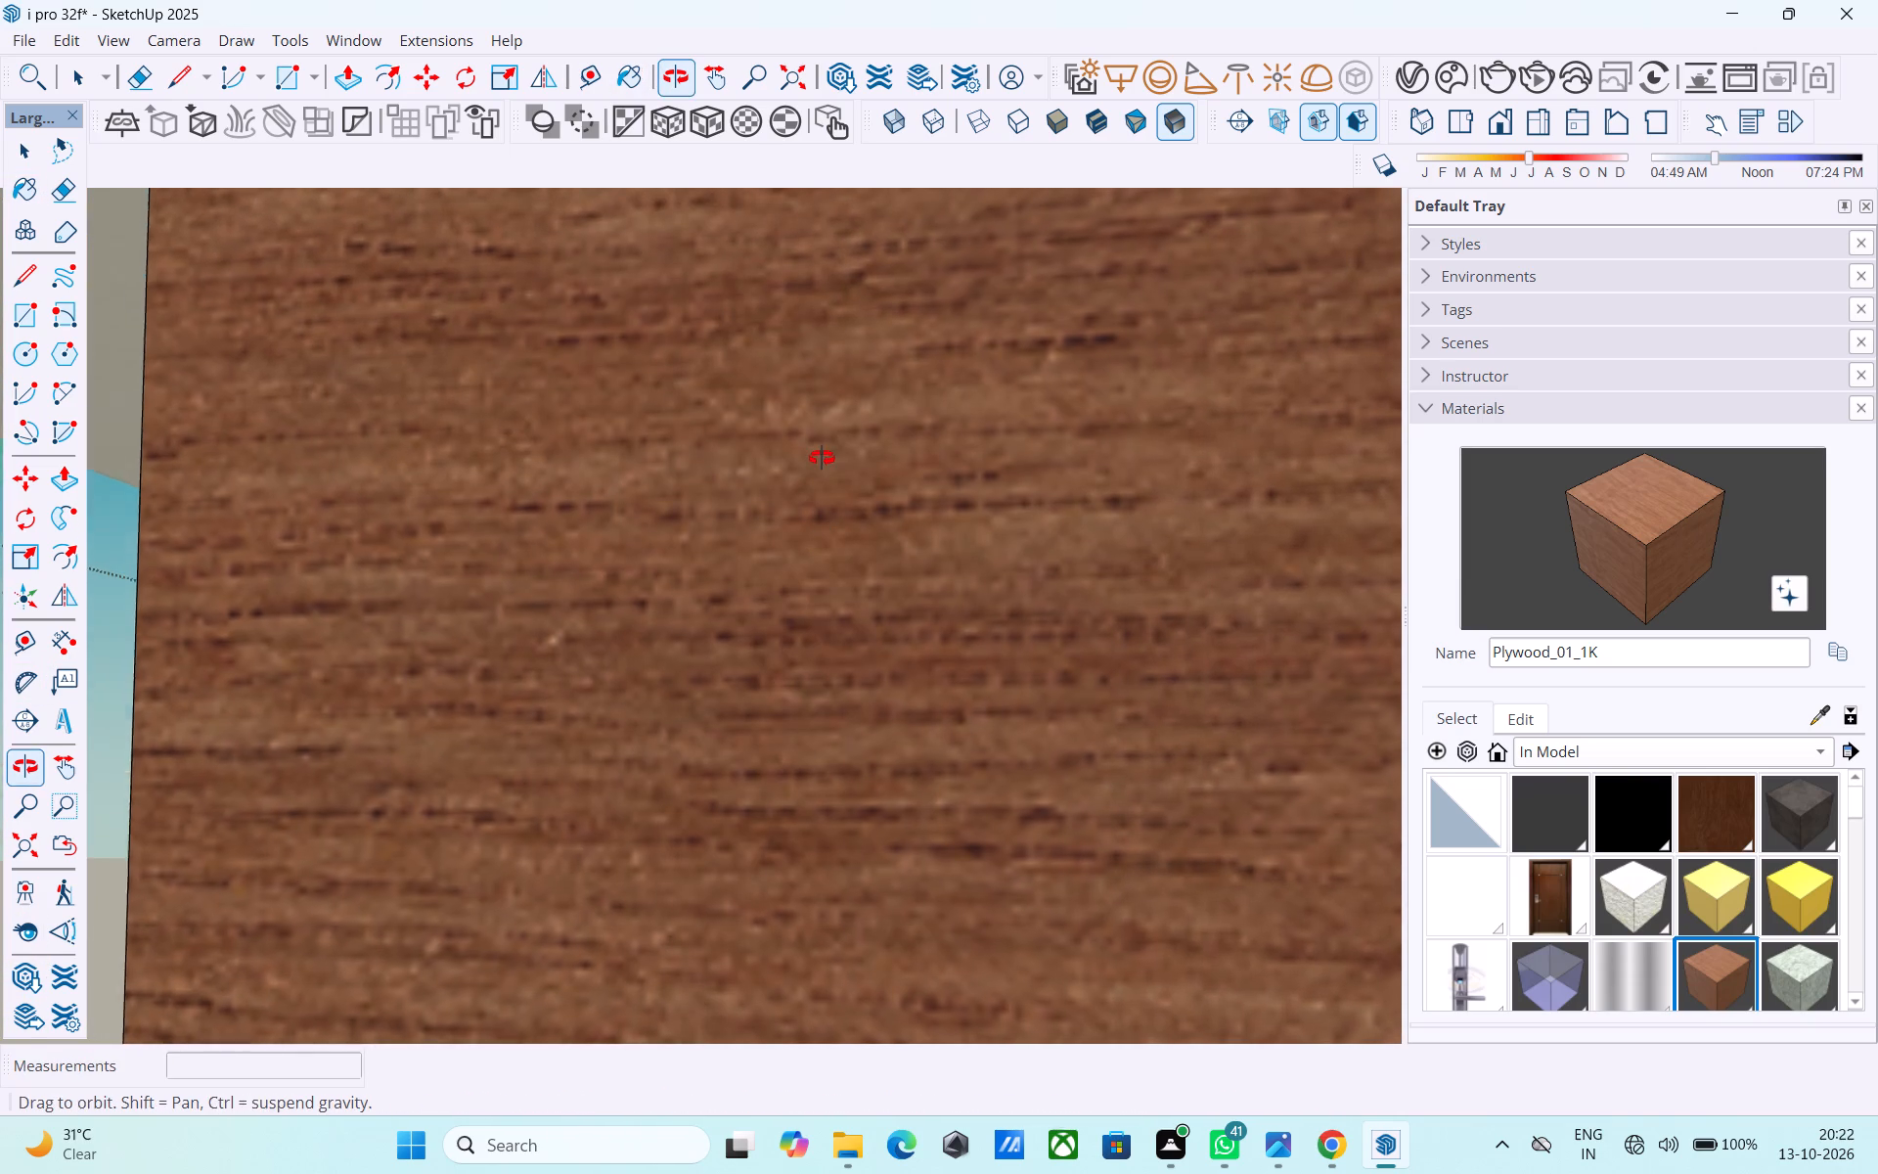
middle_click_drag(822, 458, 822, 454)
left_click(21, 921)
left_click_drag(533, 909, 1027, 1079)
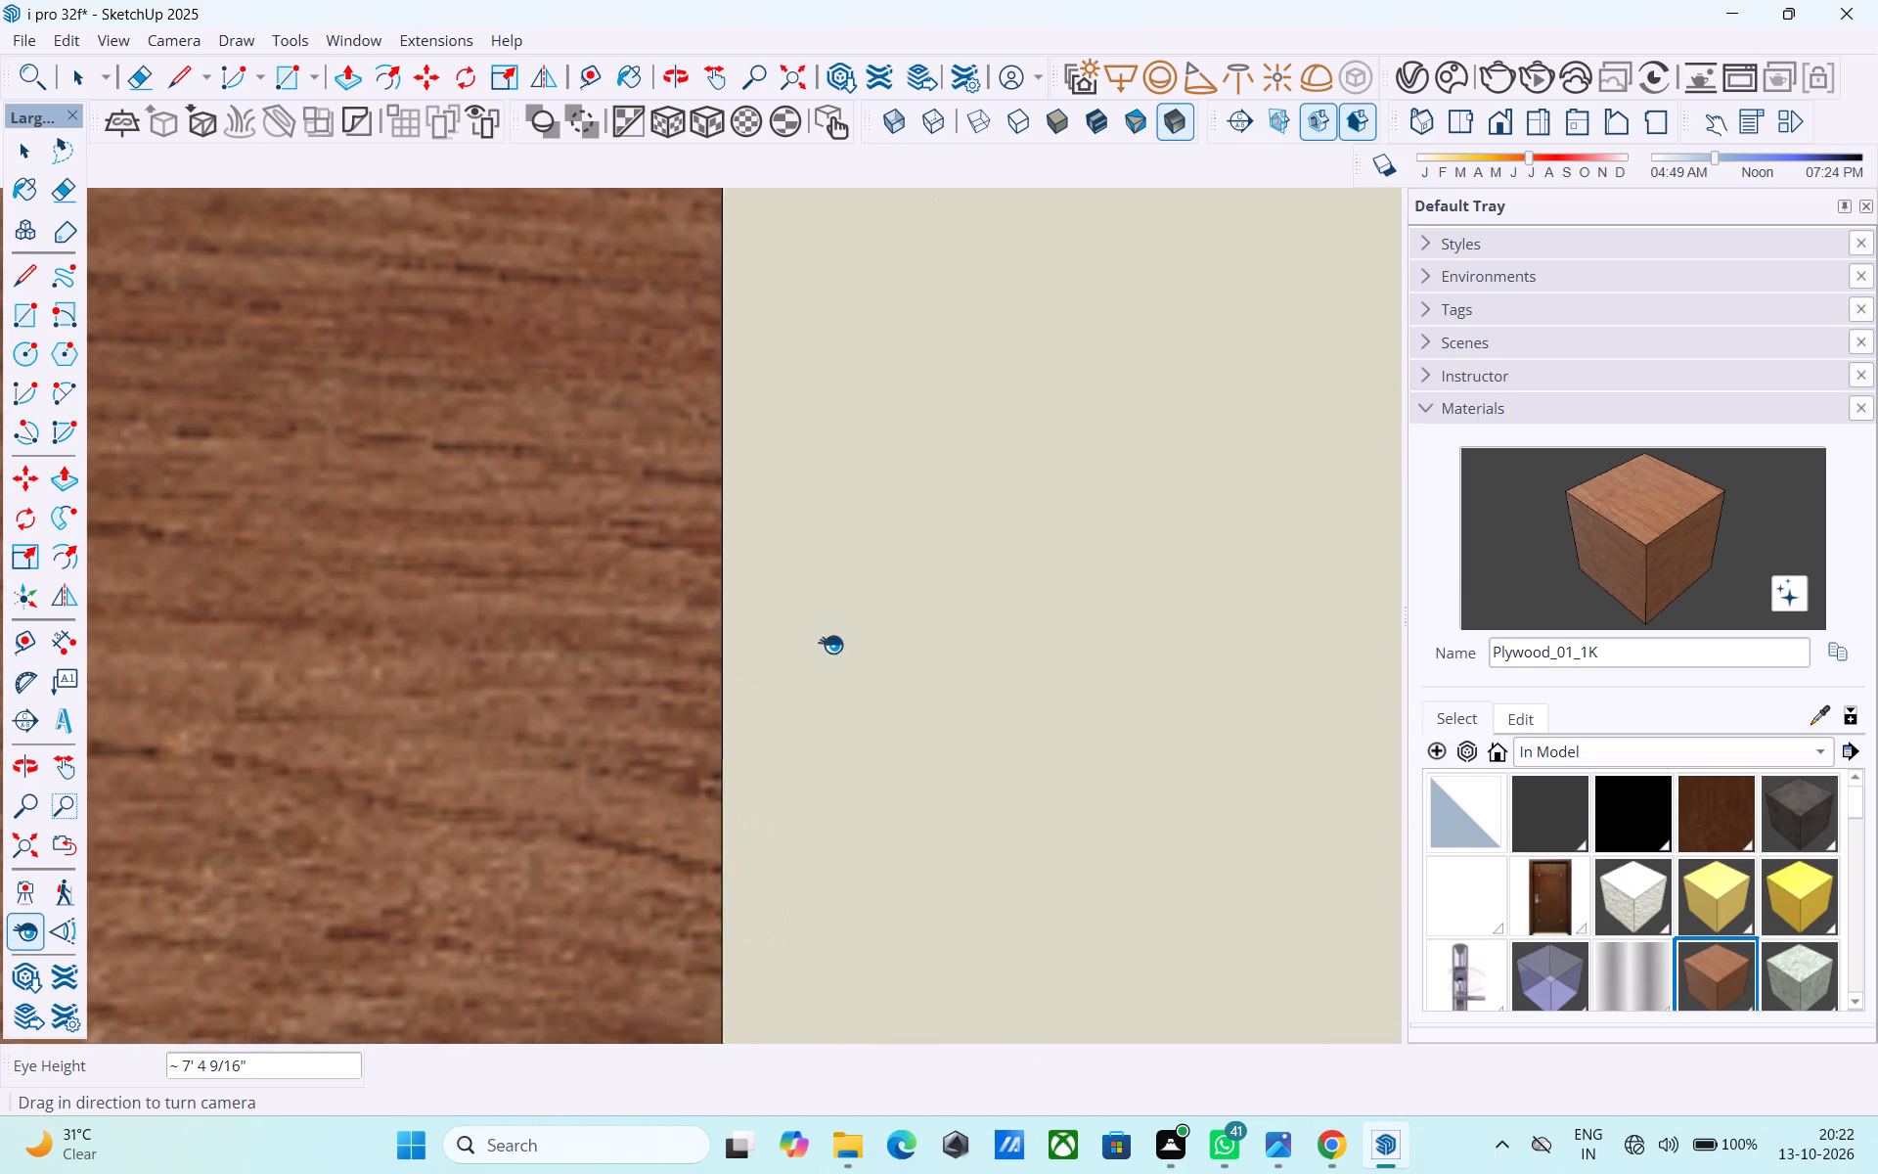
left_click_drag(829, 621, 705, 1173)
left_click_drag(637, 445, 662, 1082)
left_click_drag(504, 403, 574, 788)
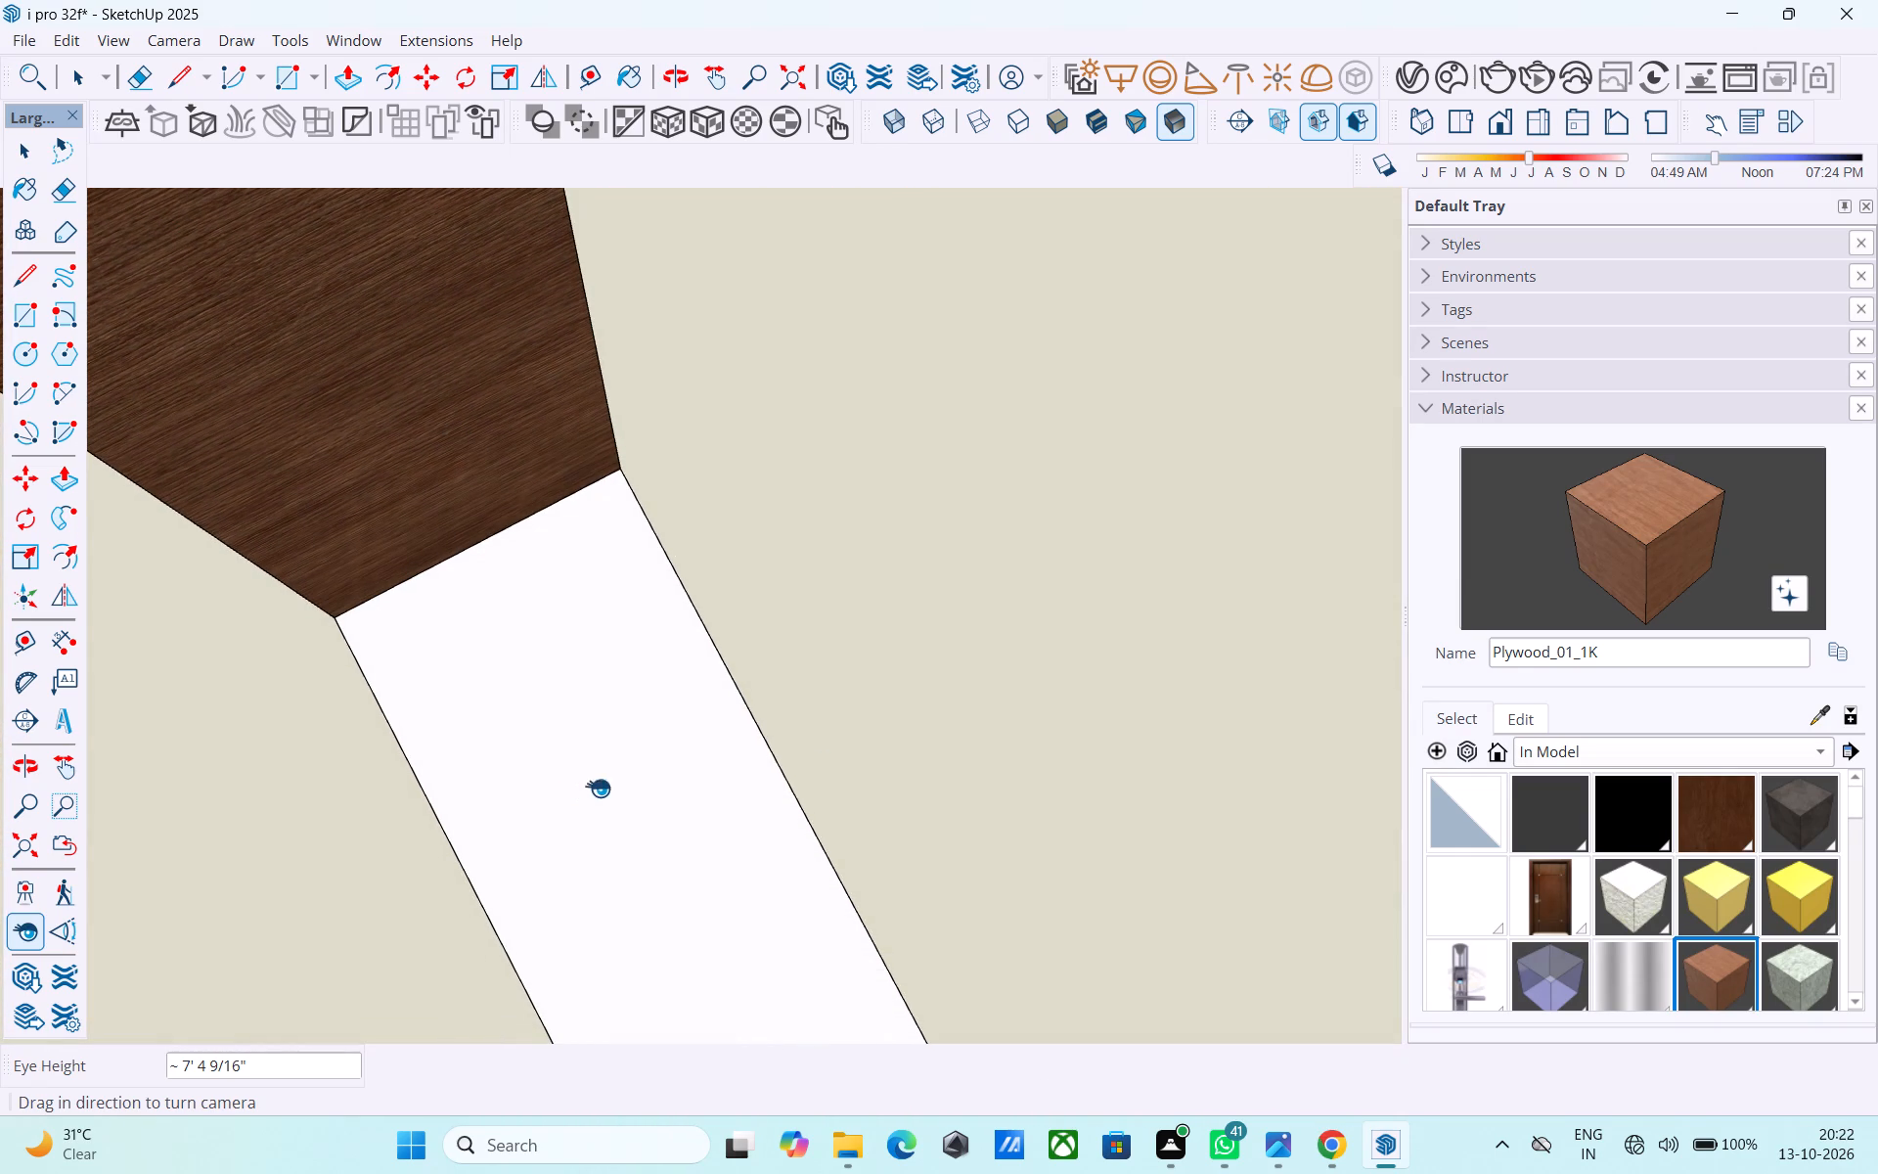
left_click(1632, 497)
left_click(631, 624)
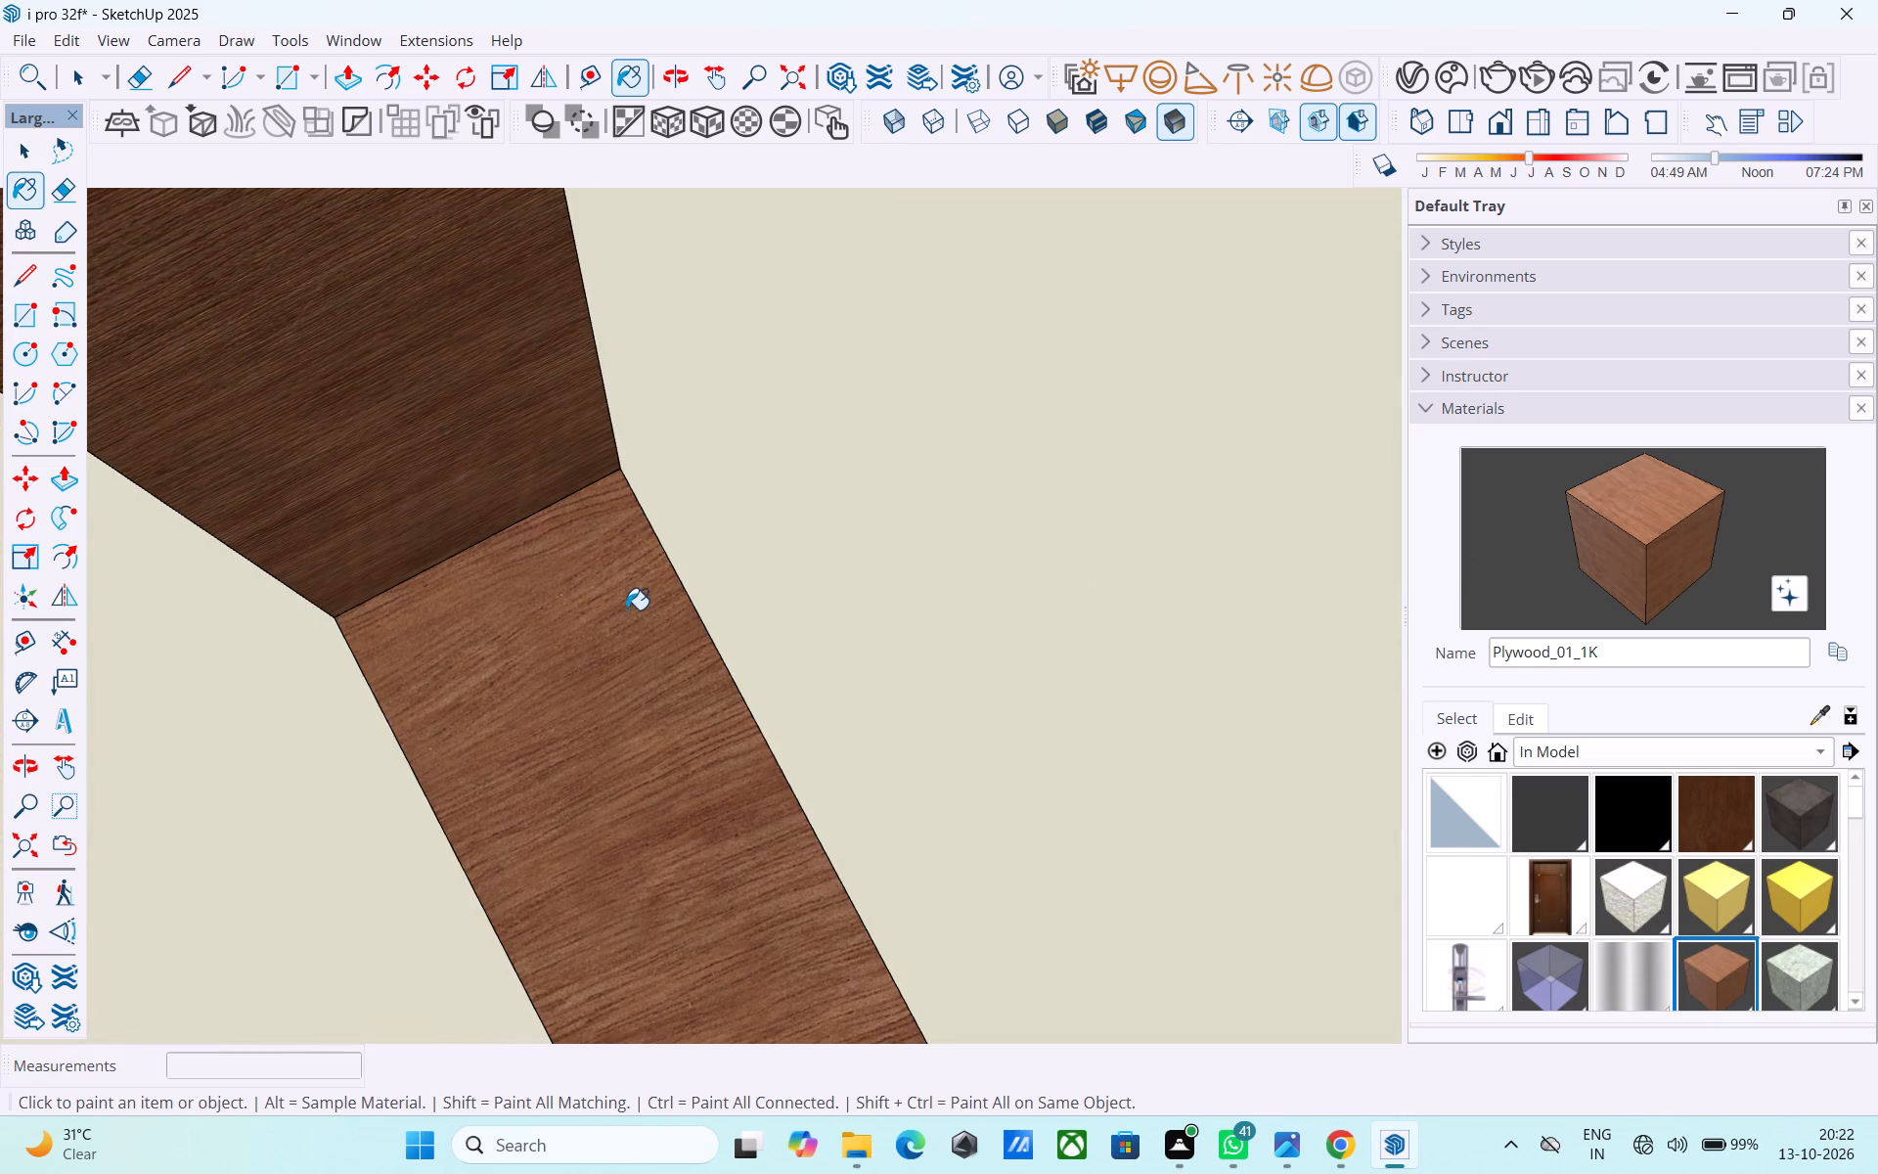
Paint the door-side face inside the large window's opening nearest the door with Plywood_01_1K.
middle_click_drag(626, 609, 1231, 97)
middle_click_drag(681, 447, 1292, 219)
scroll(883, 556, "down", 20)
middle_click_drag(917, 650, 983, 849, "shift")
scroll(912, 701, "up", 8)
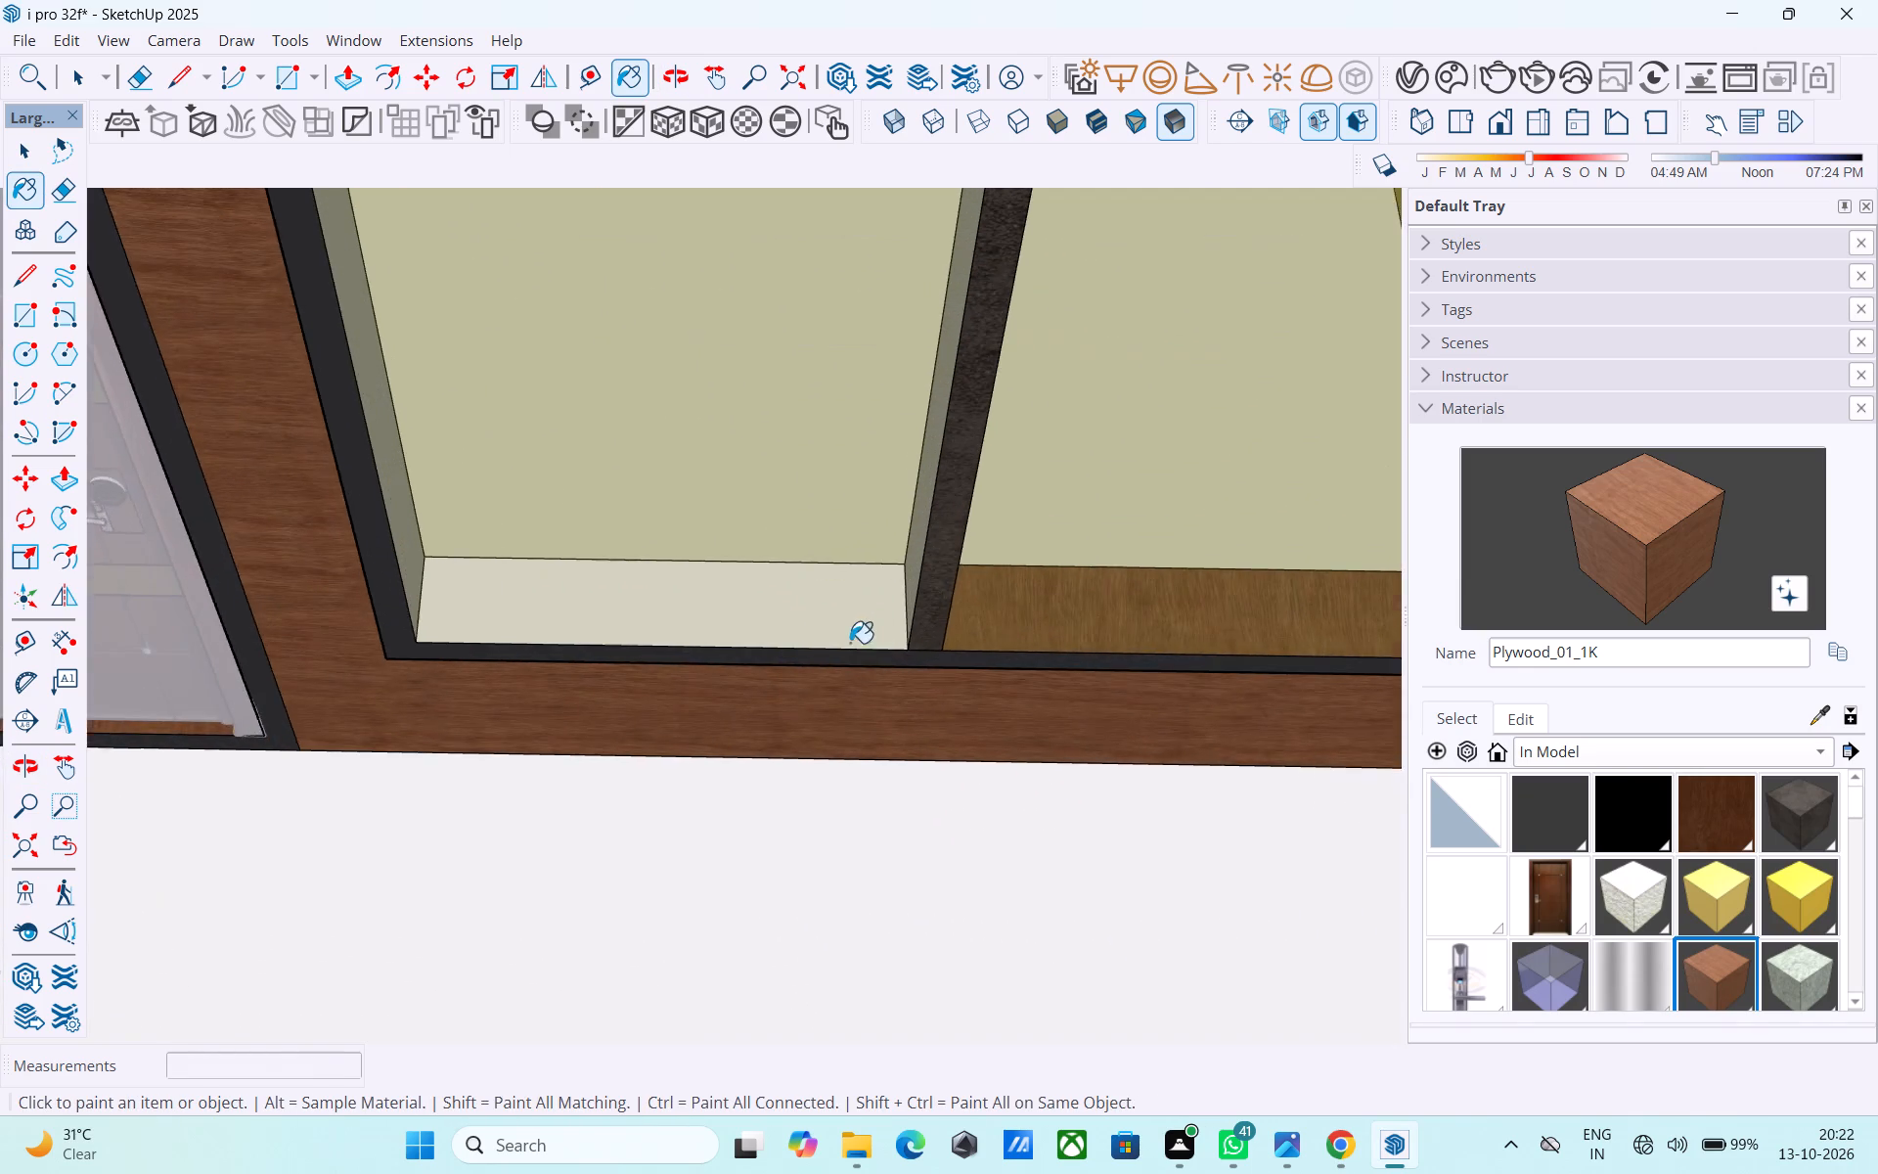
scroll(850, 643, "up", 5)
middle_click_drag(778, 405, 894, 802, "shift")
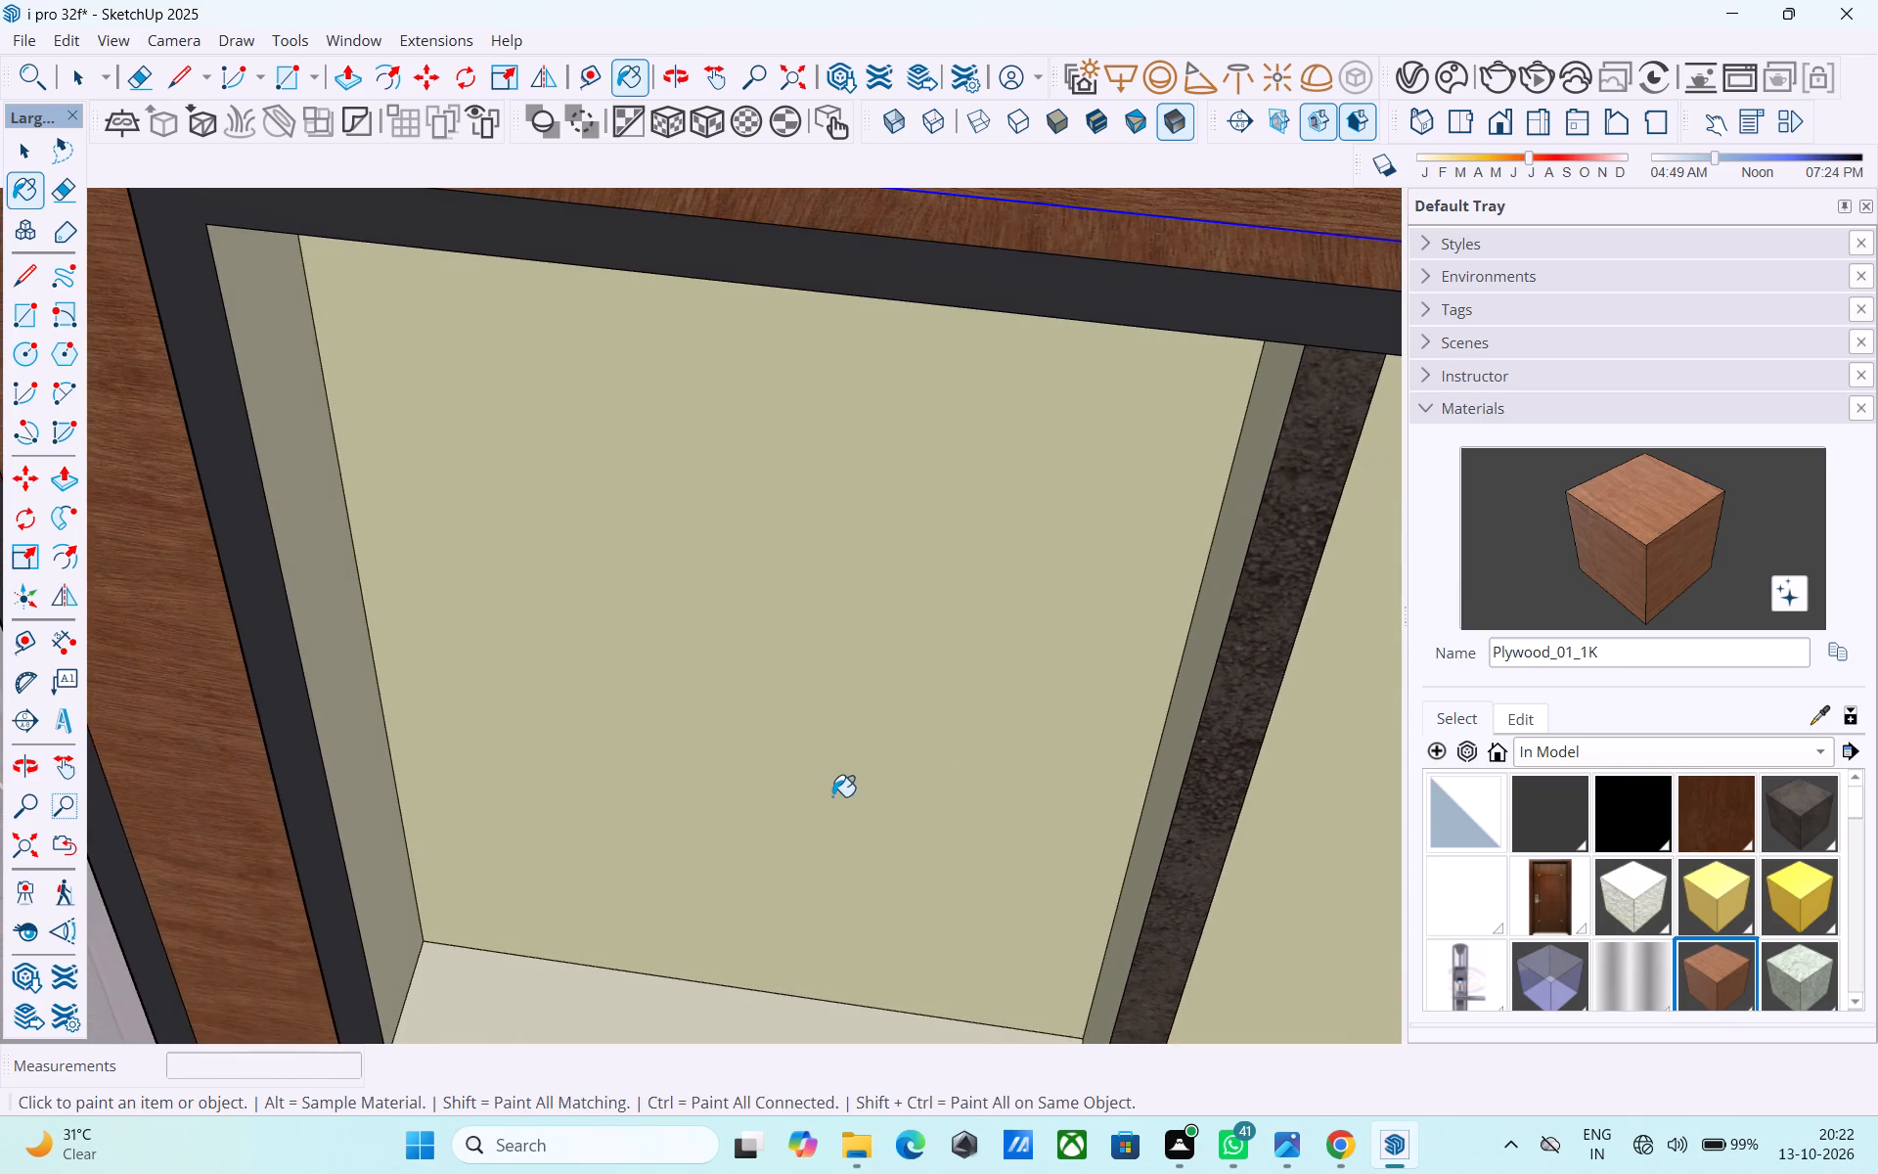
middle_click_drag(652, 660, 830, 748)
scroll(739, 700, "up", 12)
middle_click_drag(780, 666, 418, 621)
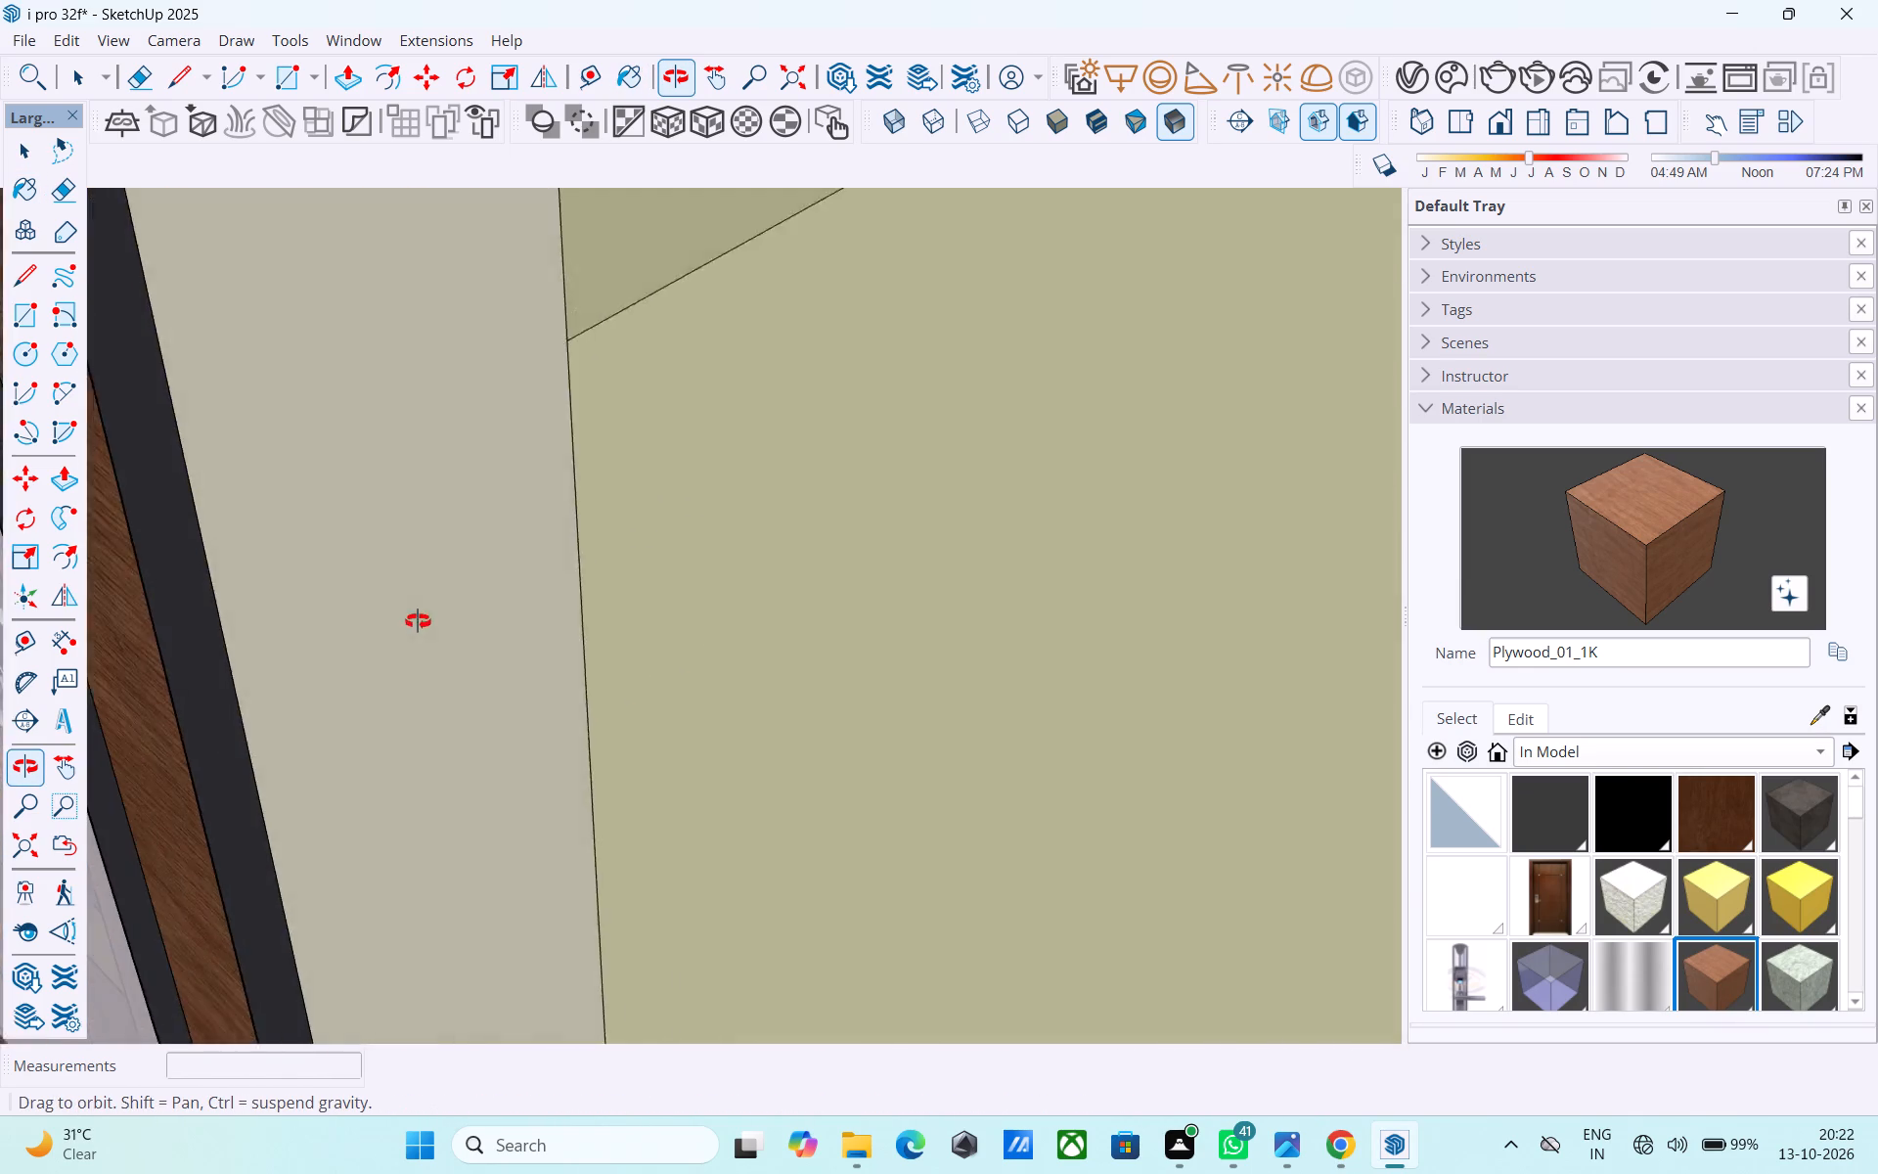
middle_click_drag(418, 621, 112, 541)
scroll(119, 541, "up", 1)
middle_click_drag(814, 610, 94, 558, "shift")
left_click(374, 506)
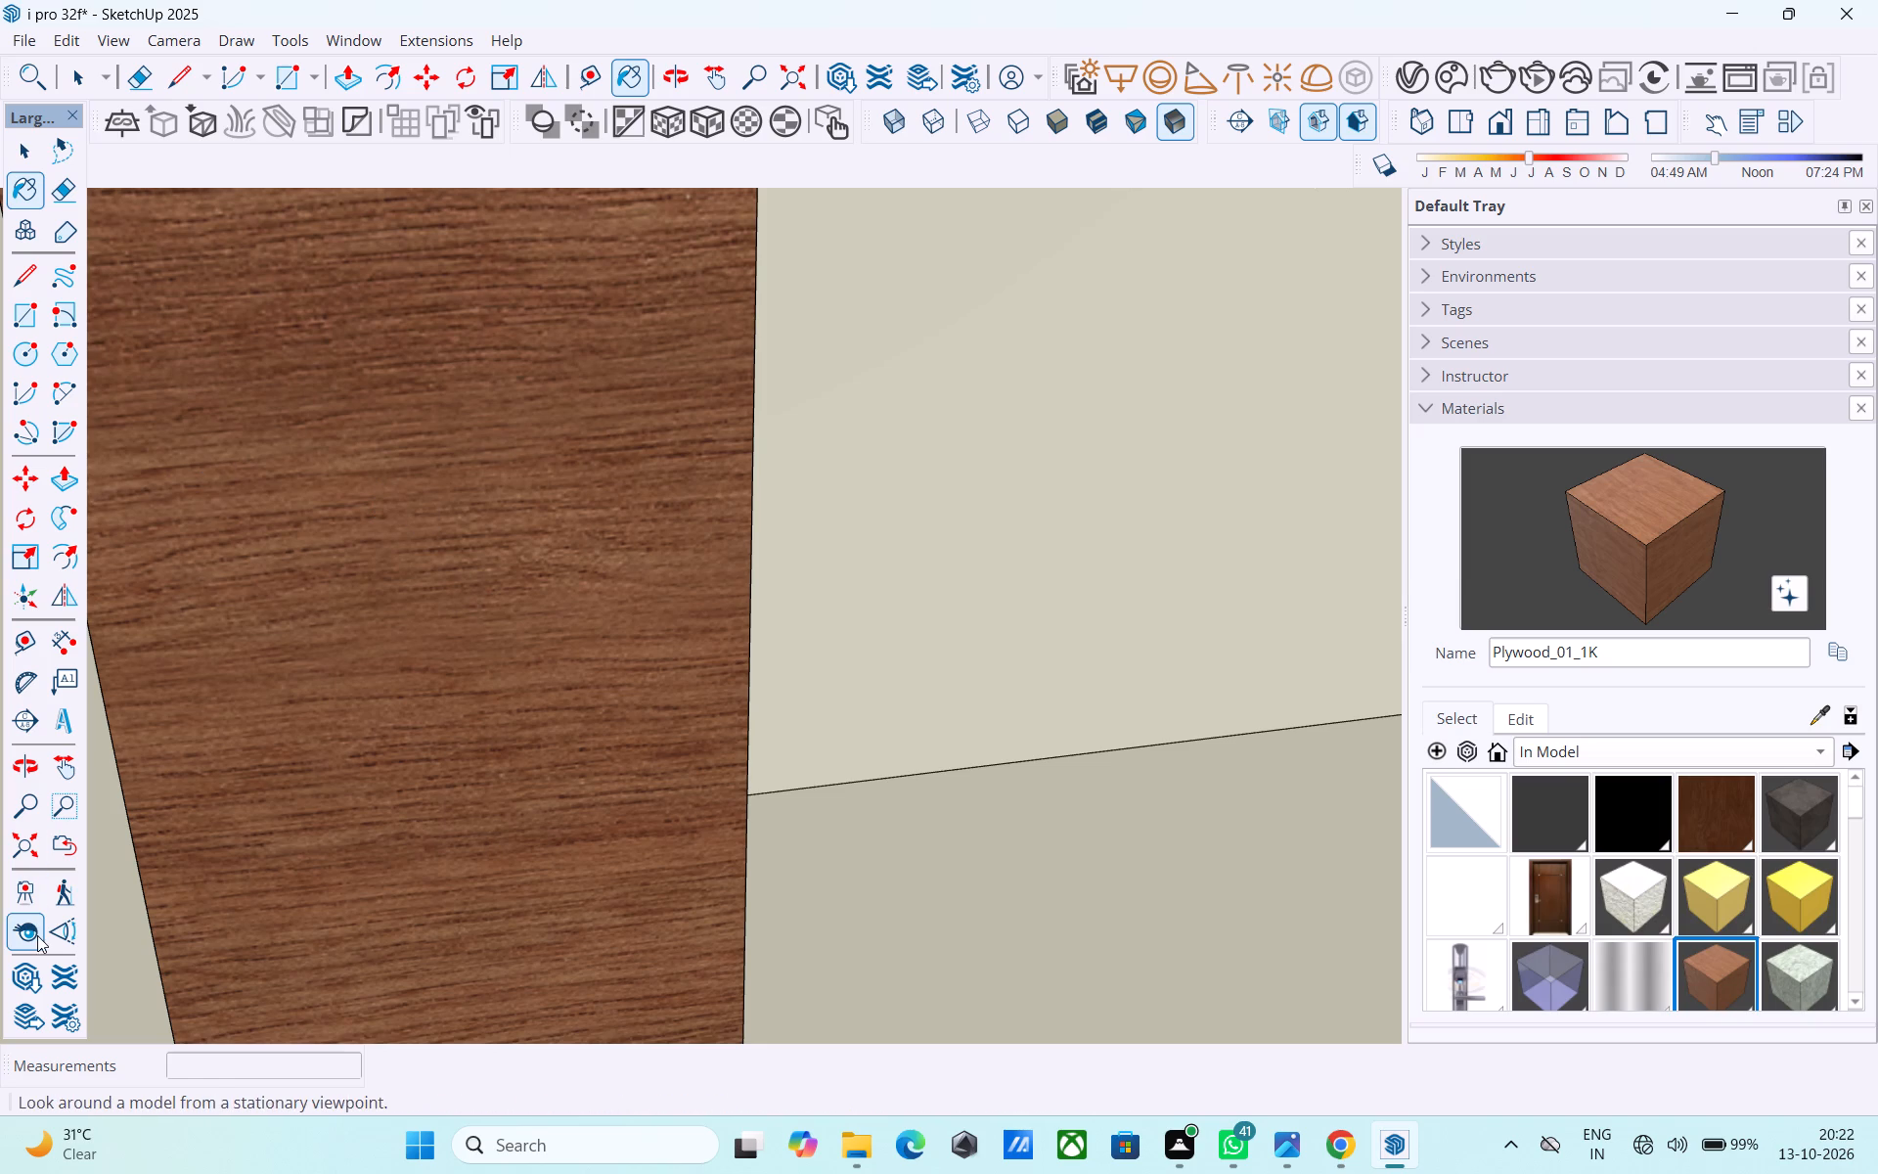
Paint the top face inside the door-side opening with Plywood_01_1K, undoing any stray paint on the adjacent interior surface.
left_click(37, 935)
left_click_drag(560, 887, 573, 430)
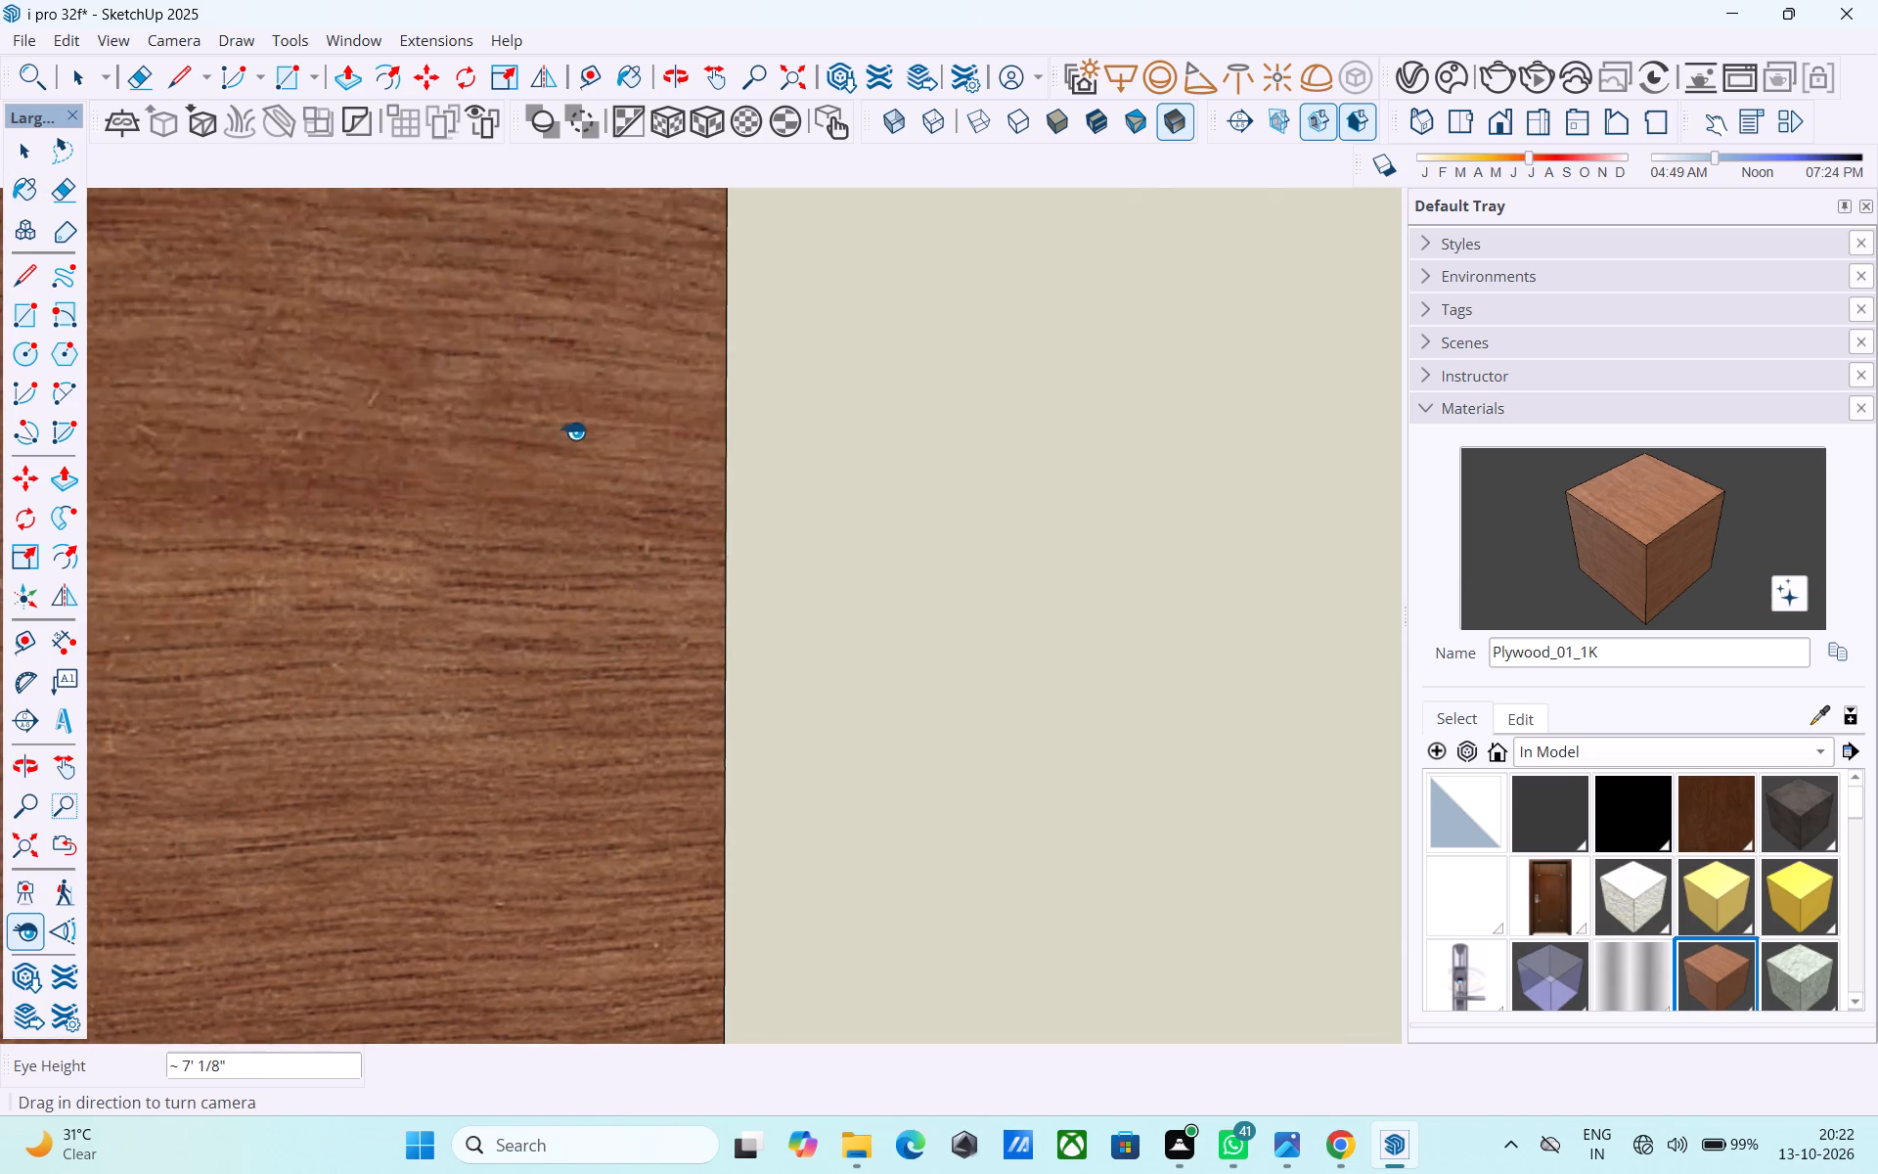
left_click_drag(573, 430, 564, 372)
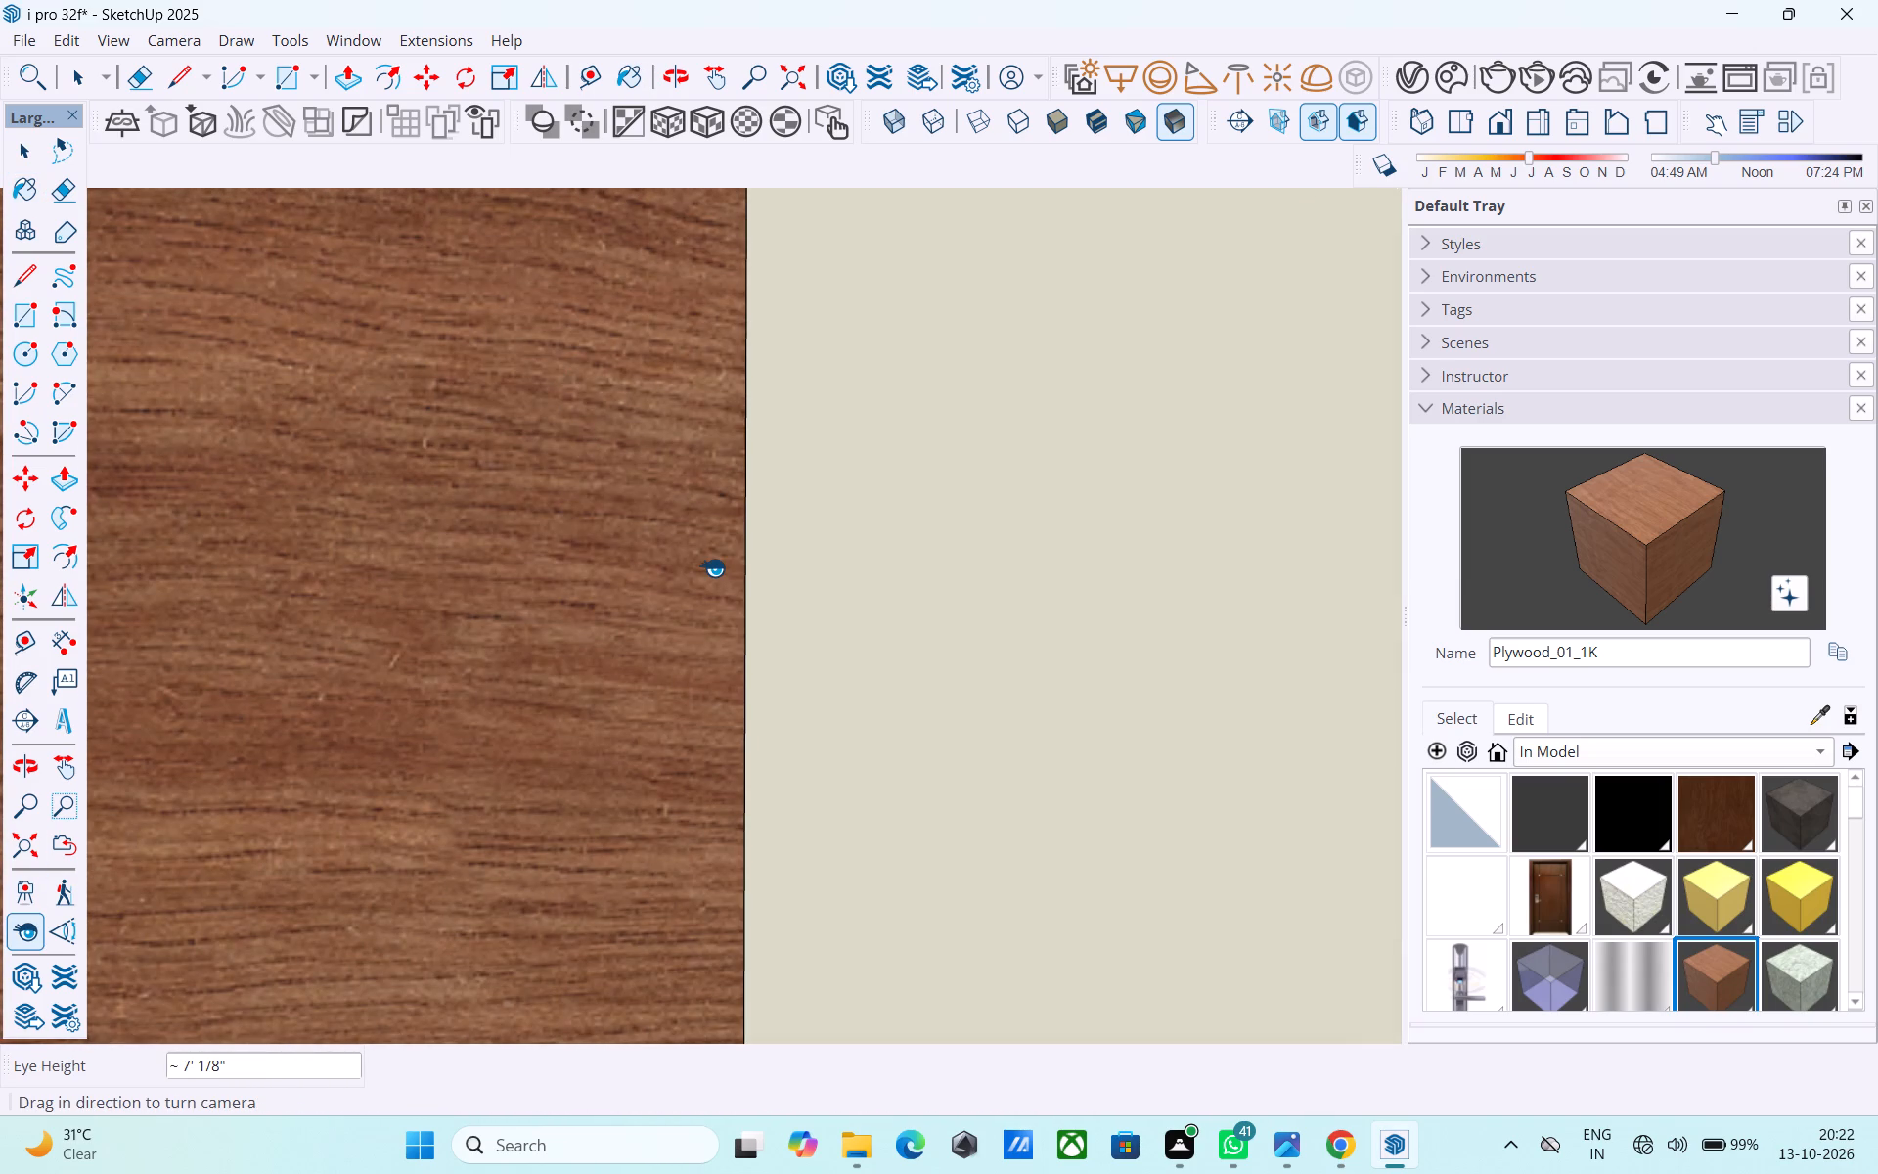
left_click_drag(713, 567, 538, 0)
left_click_drag(643, 399, 662, 249)
left_click(1632, 495)
left_click(780, 453)
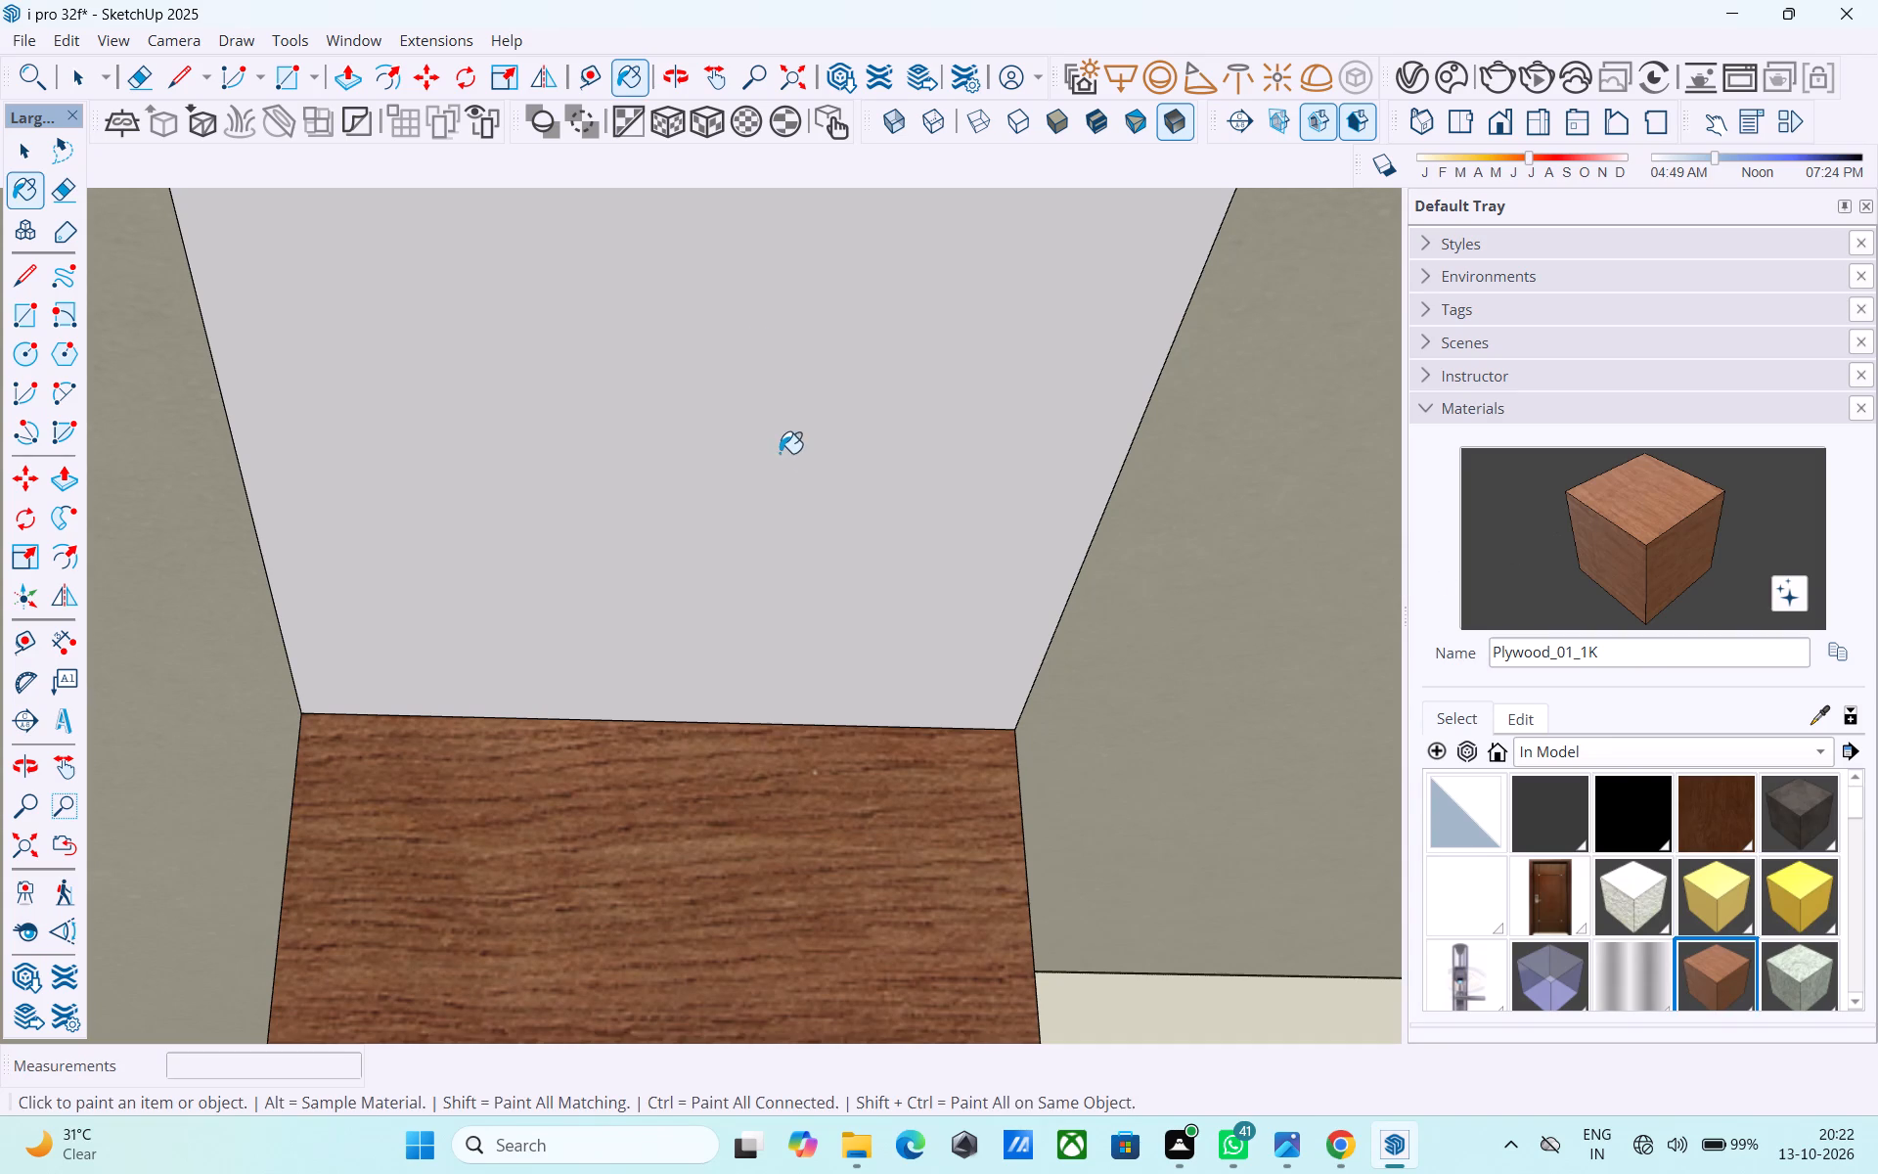
left_click(0, 941)
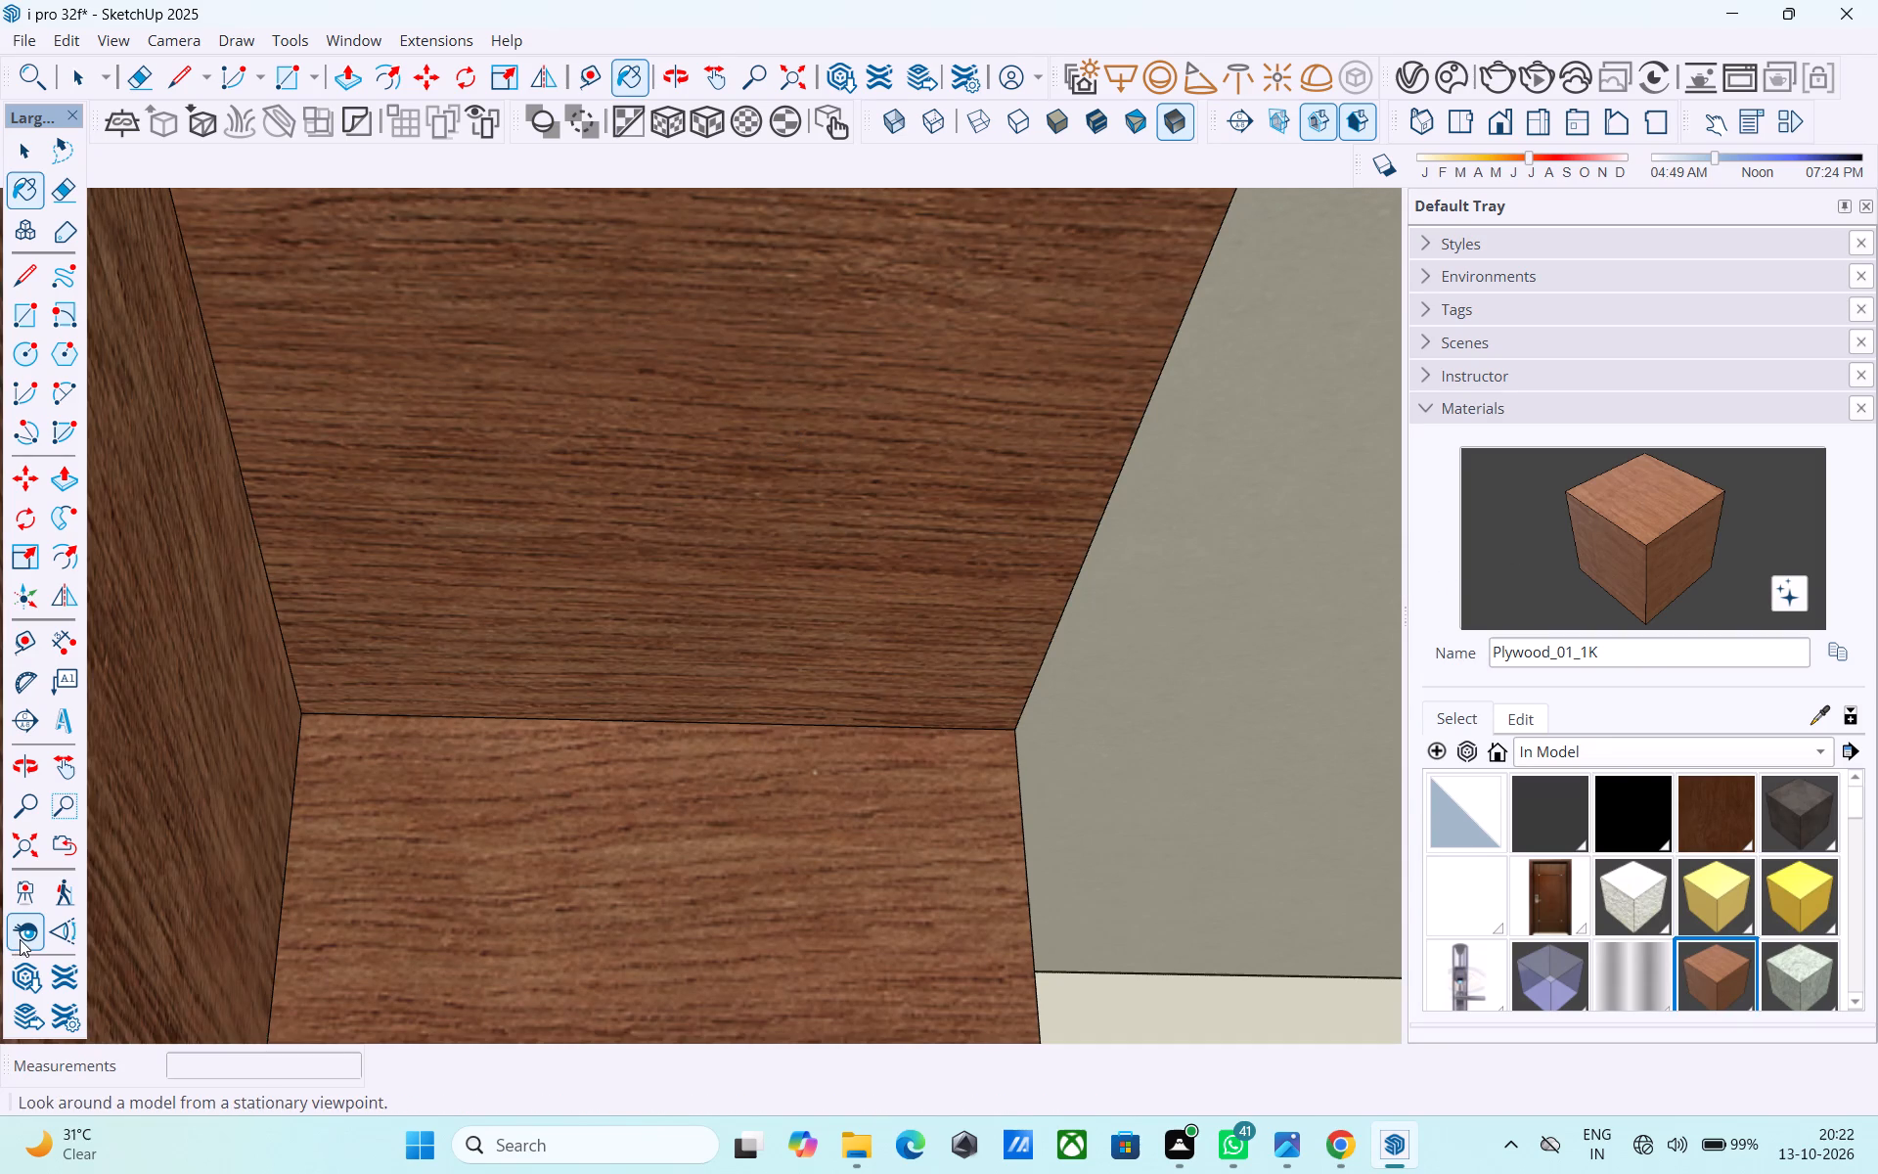
key("ctrl+z")
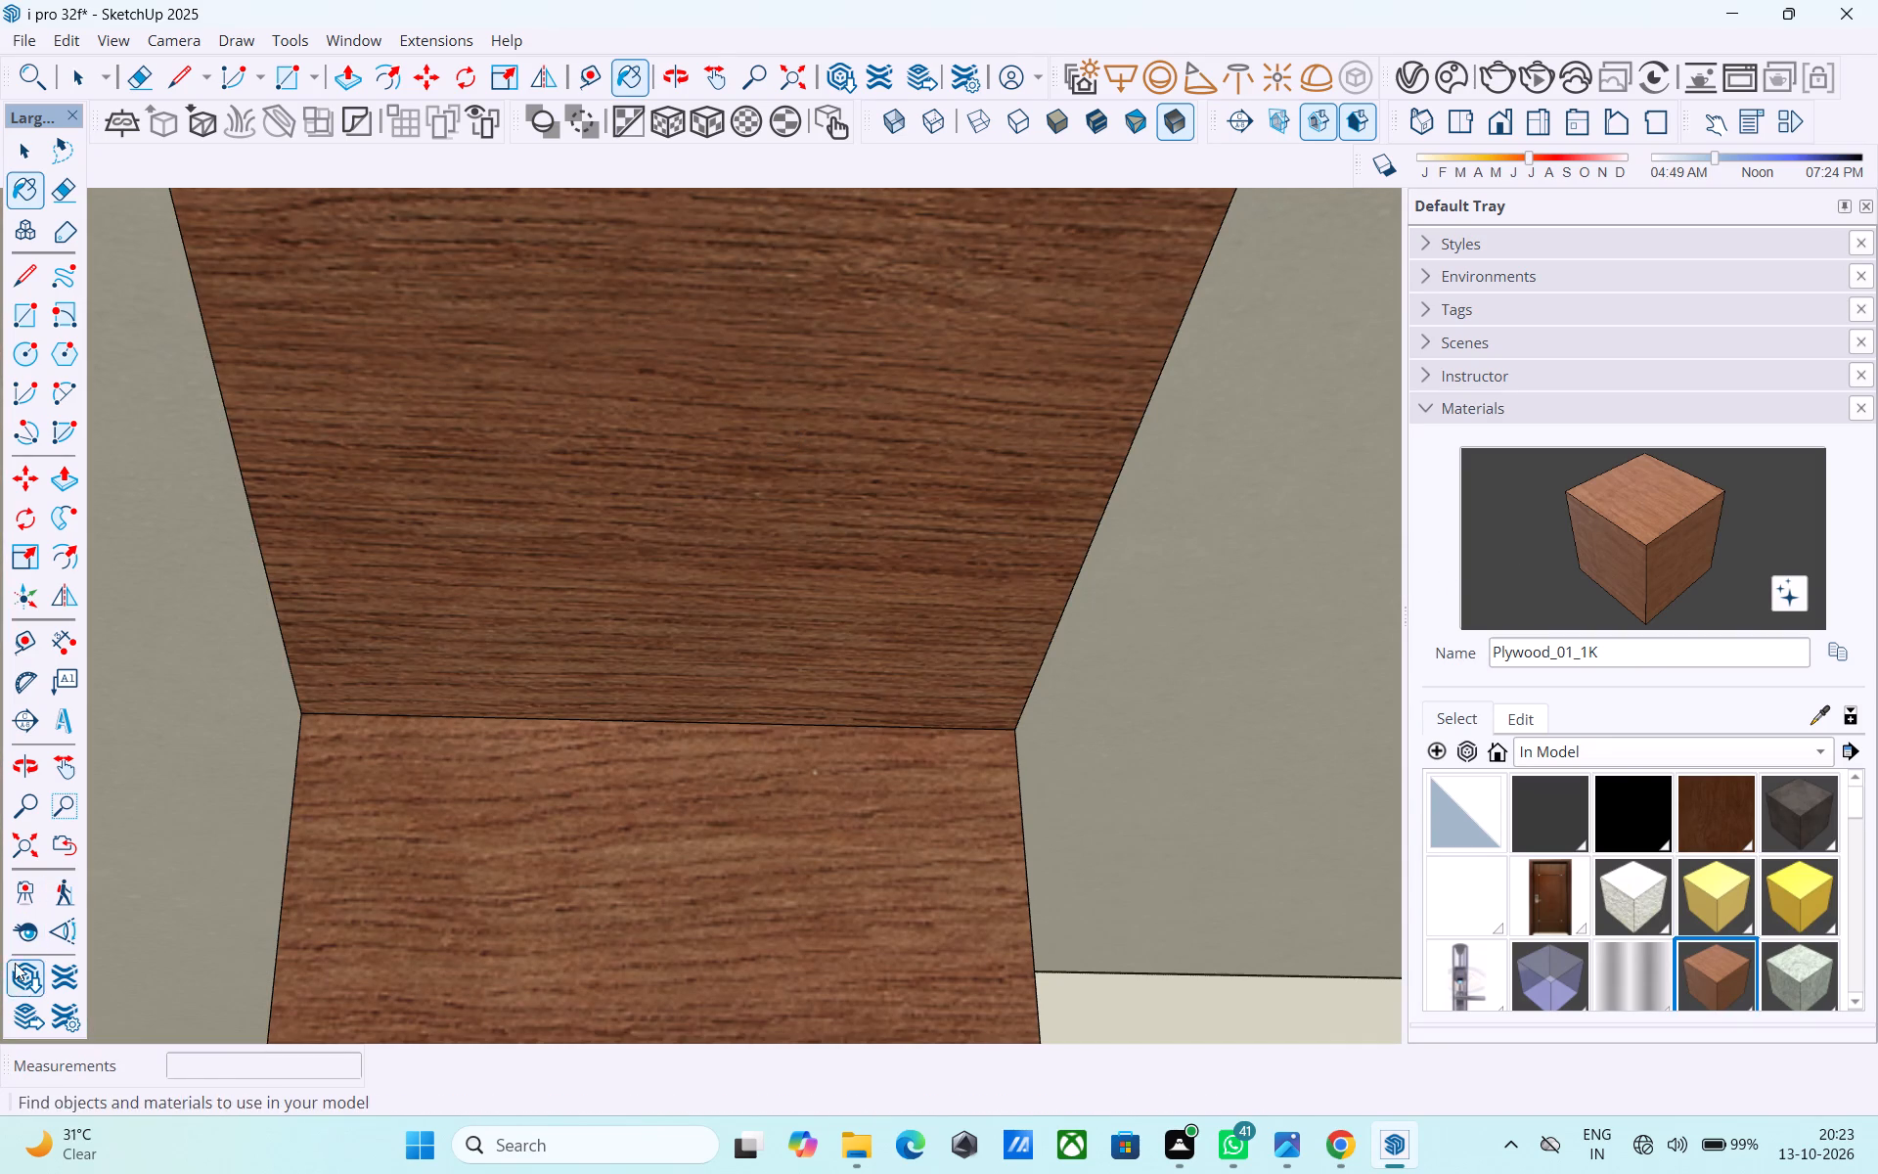
Paint the mullion-side face inside the door-side opening of the large window with Plywood_01_1K.
left_click(13, 933)
left_click_drag(351, 871, 1530, 768)
left_click_drag(655, 780, 1877, 788)
left_click_drag(978, 789, 1190, 840)
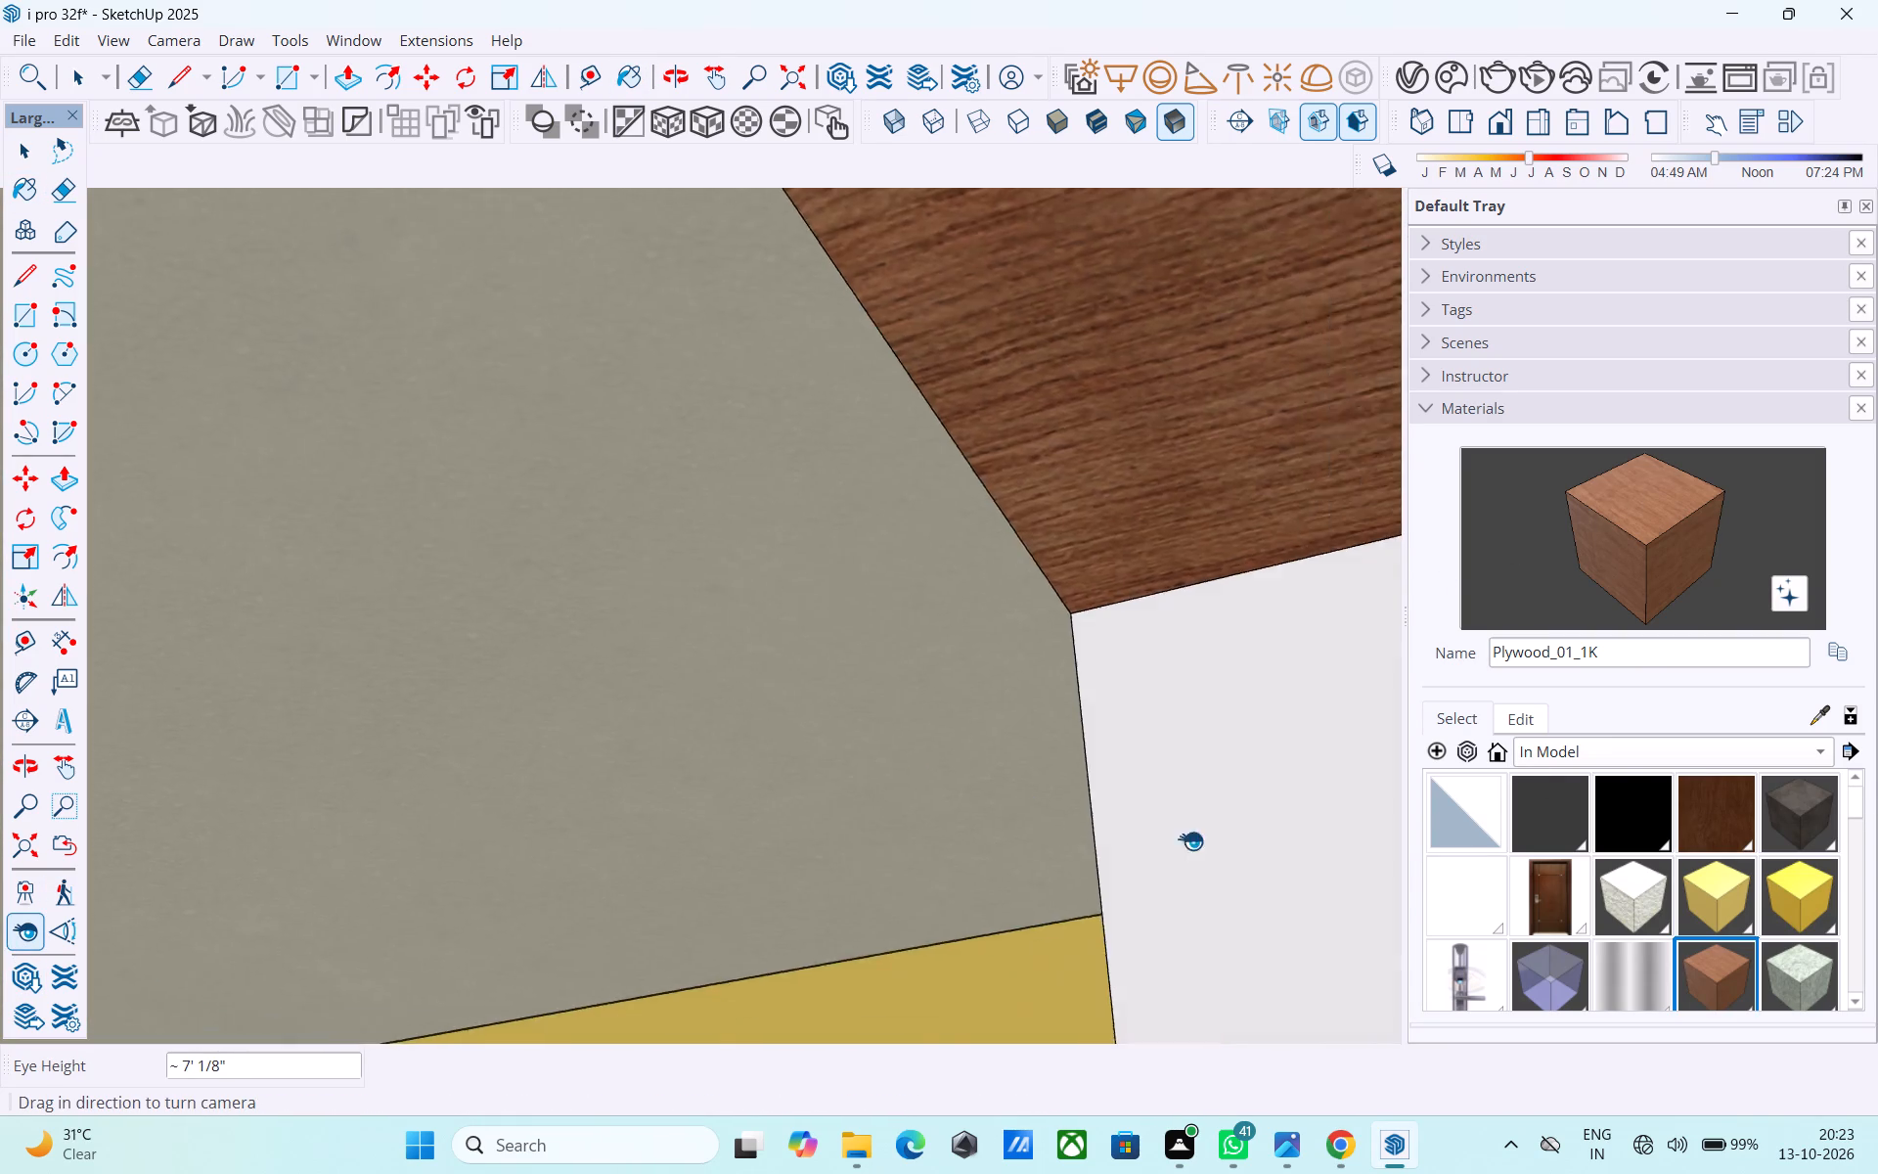
left_click_drag(1190, 840, 1275, 881)
left_click_drag(1587, 553, 1574, 560)
left_click(1142, 631)
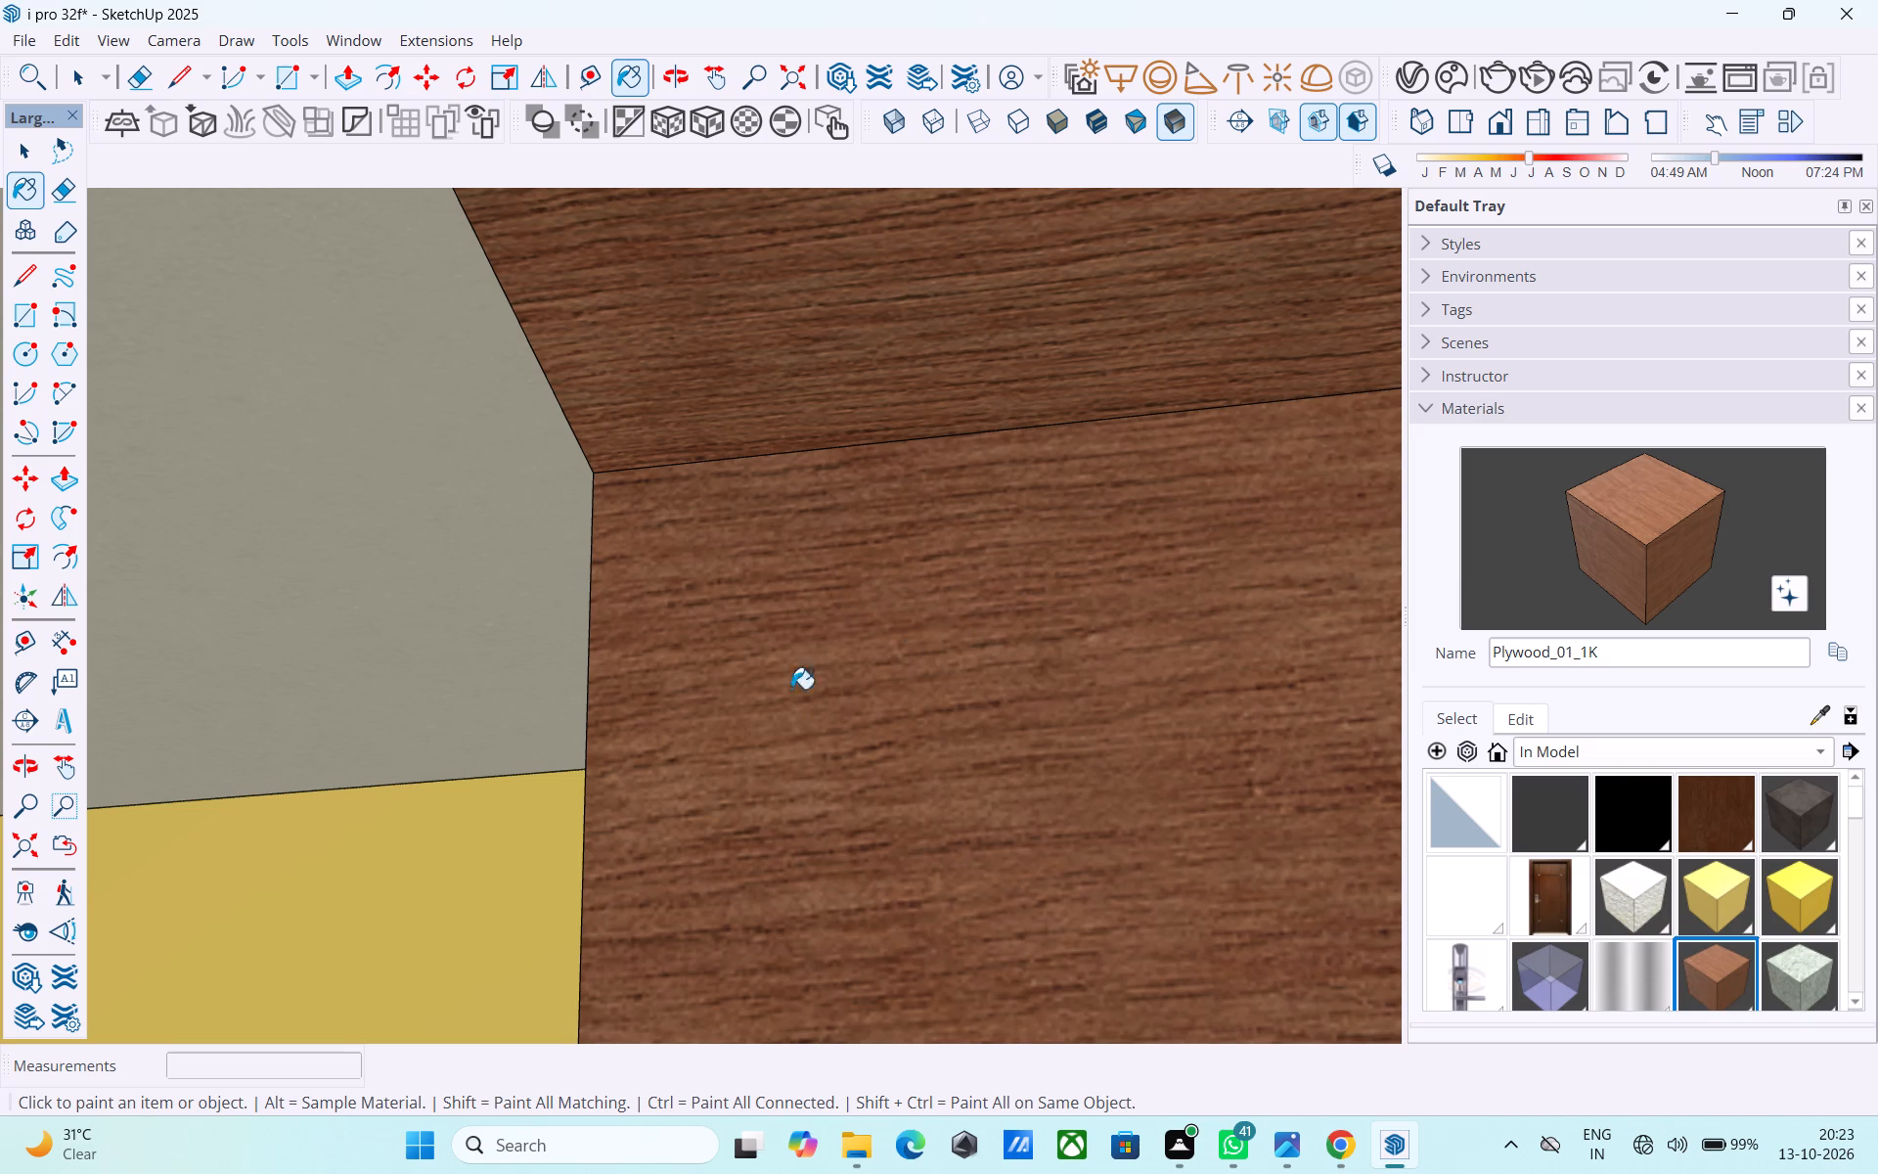
Paint the sill face inside the door-side opening of the large window with Plywood_01_1K.
left_click(27, 941)
left_click_drag(804, 482, 860, 1173)
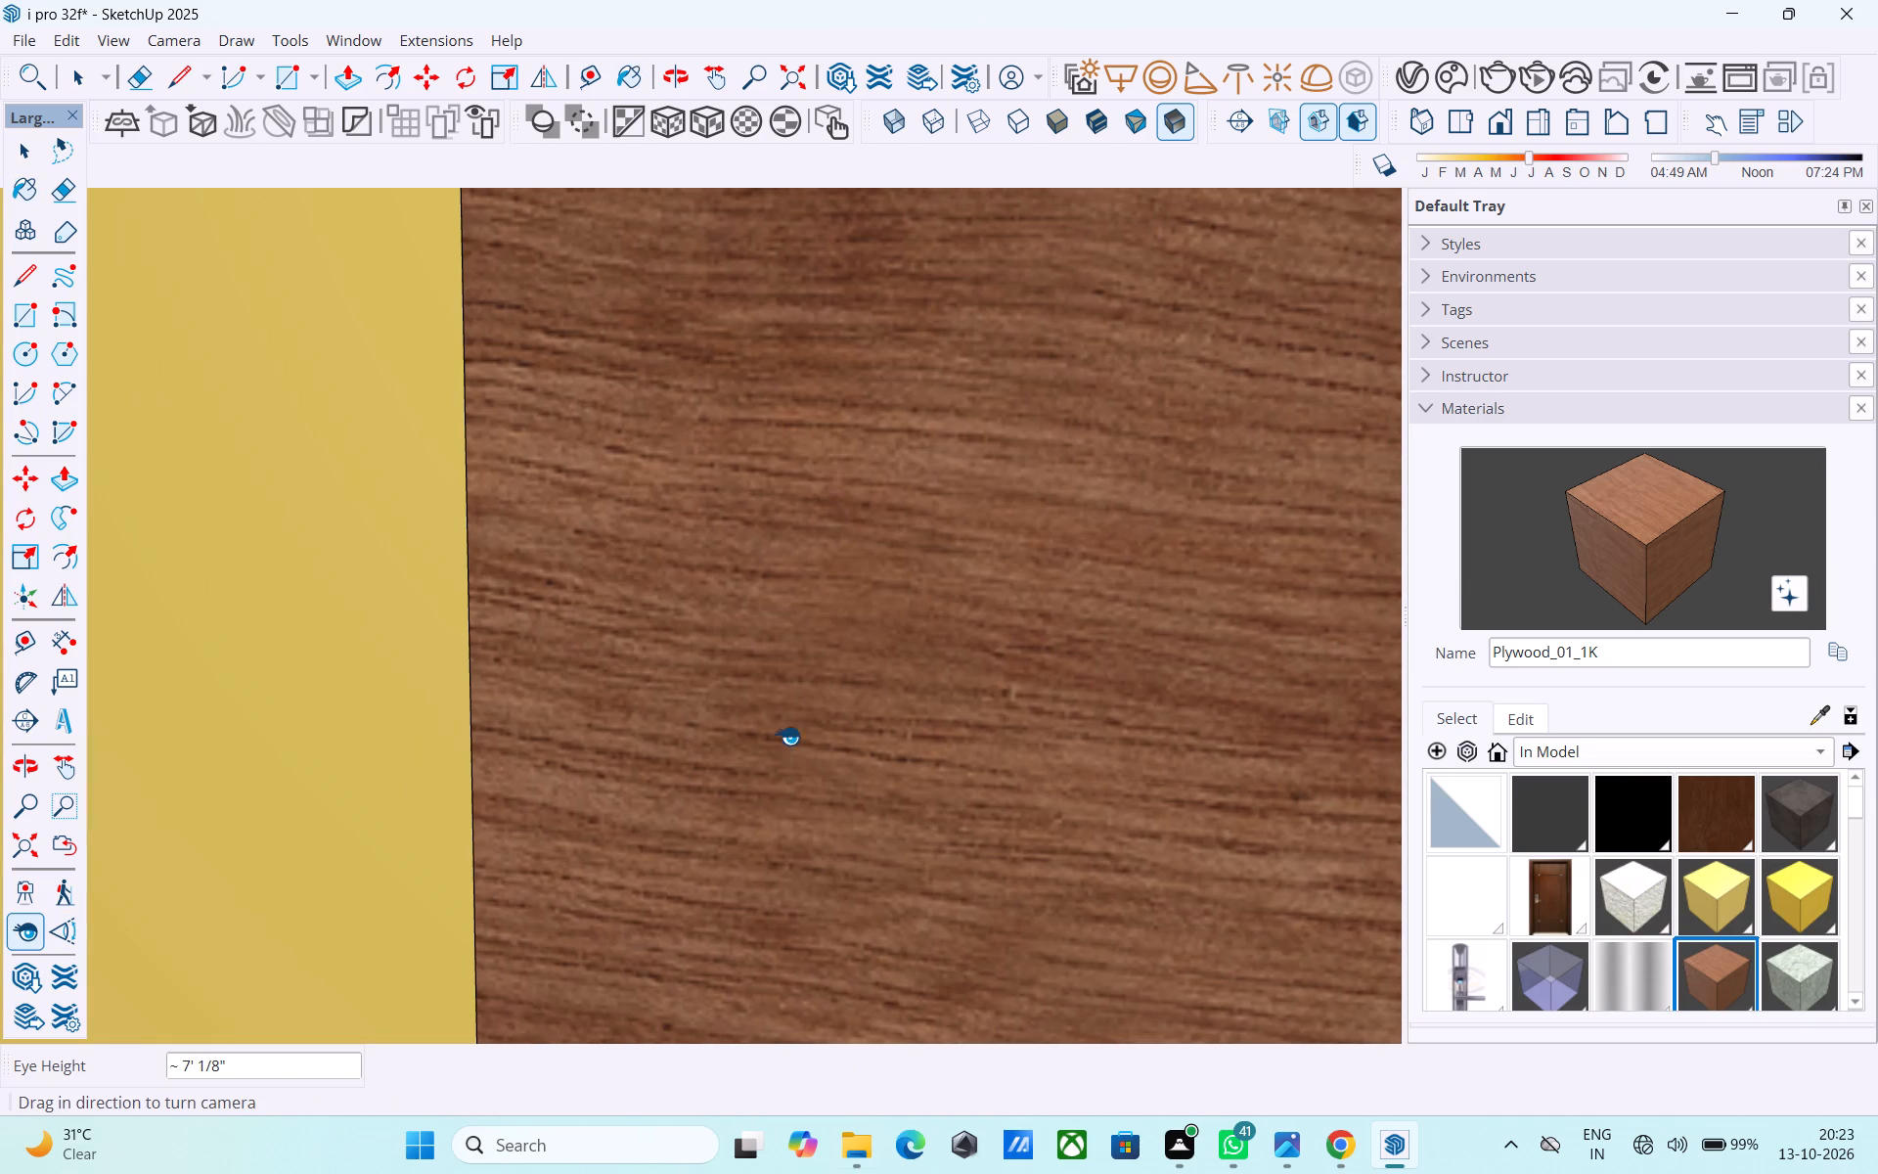
left_click_drag(917, 176, 988, 511)
left_click_drag(972, 465, 985, 1173)
left_click_drag(1051, 474, 1054, 487)
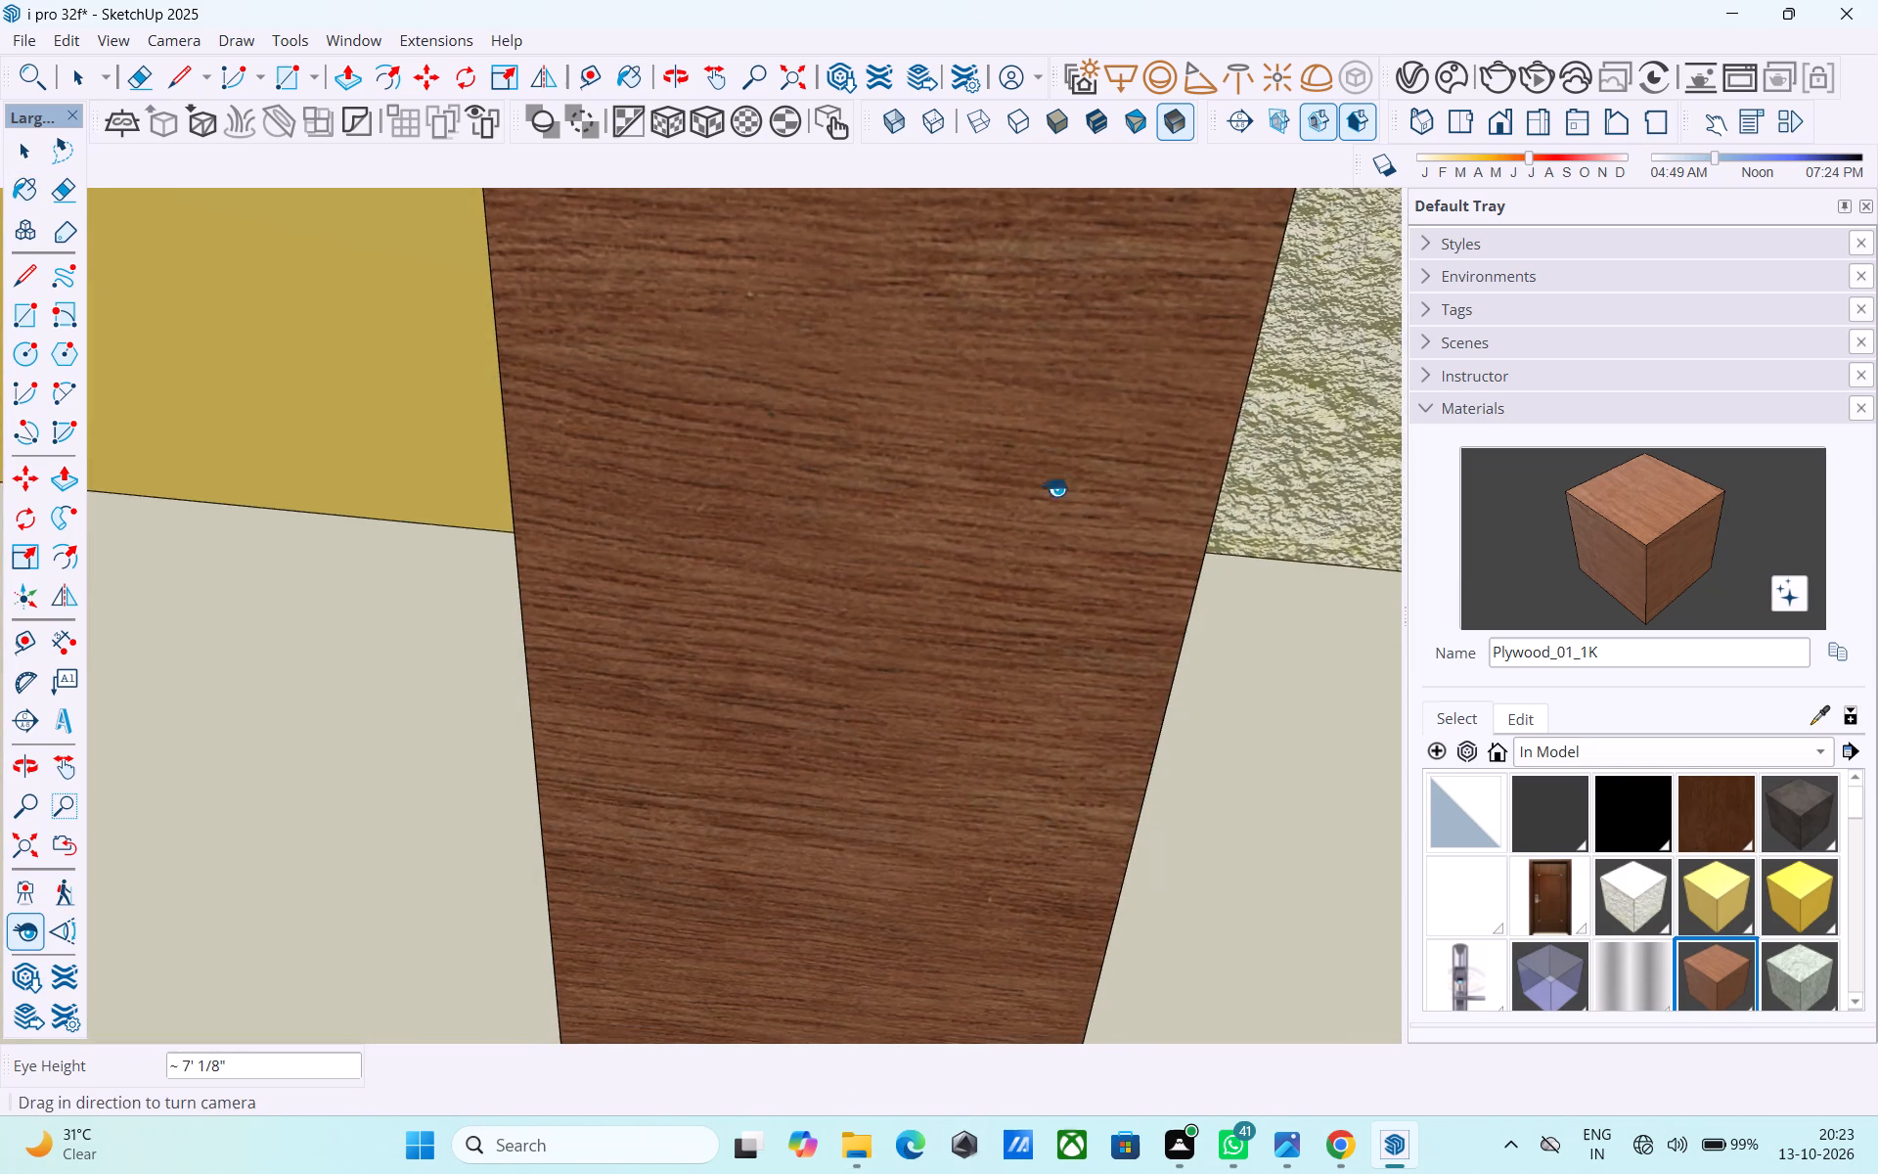
left_click_drag(1054, 487, 1044, 904)
left_click(1650, 509)
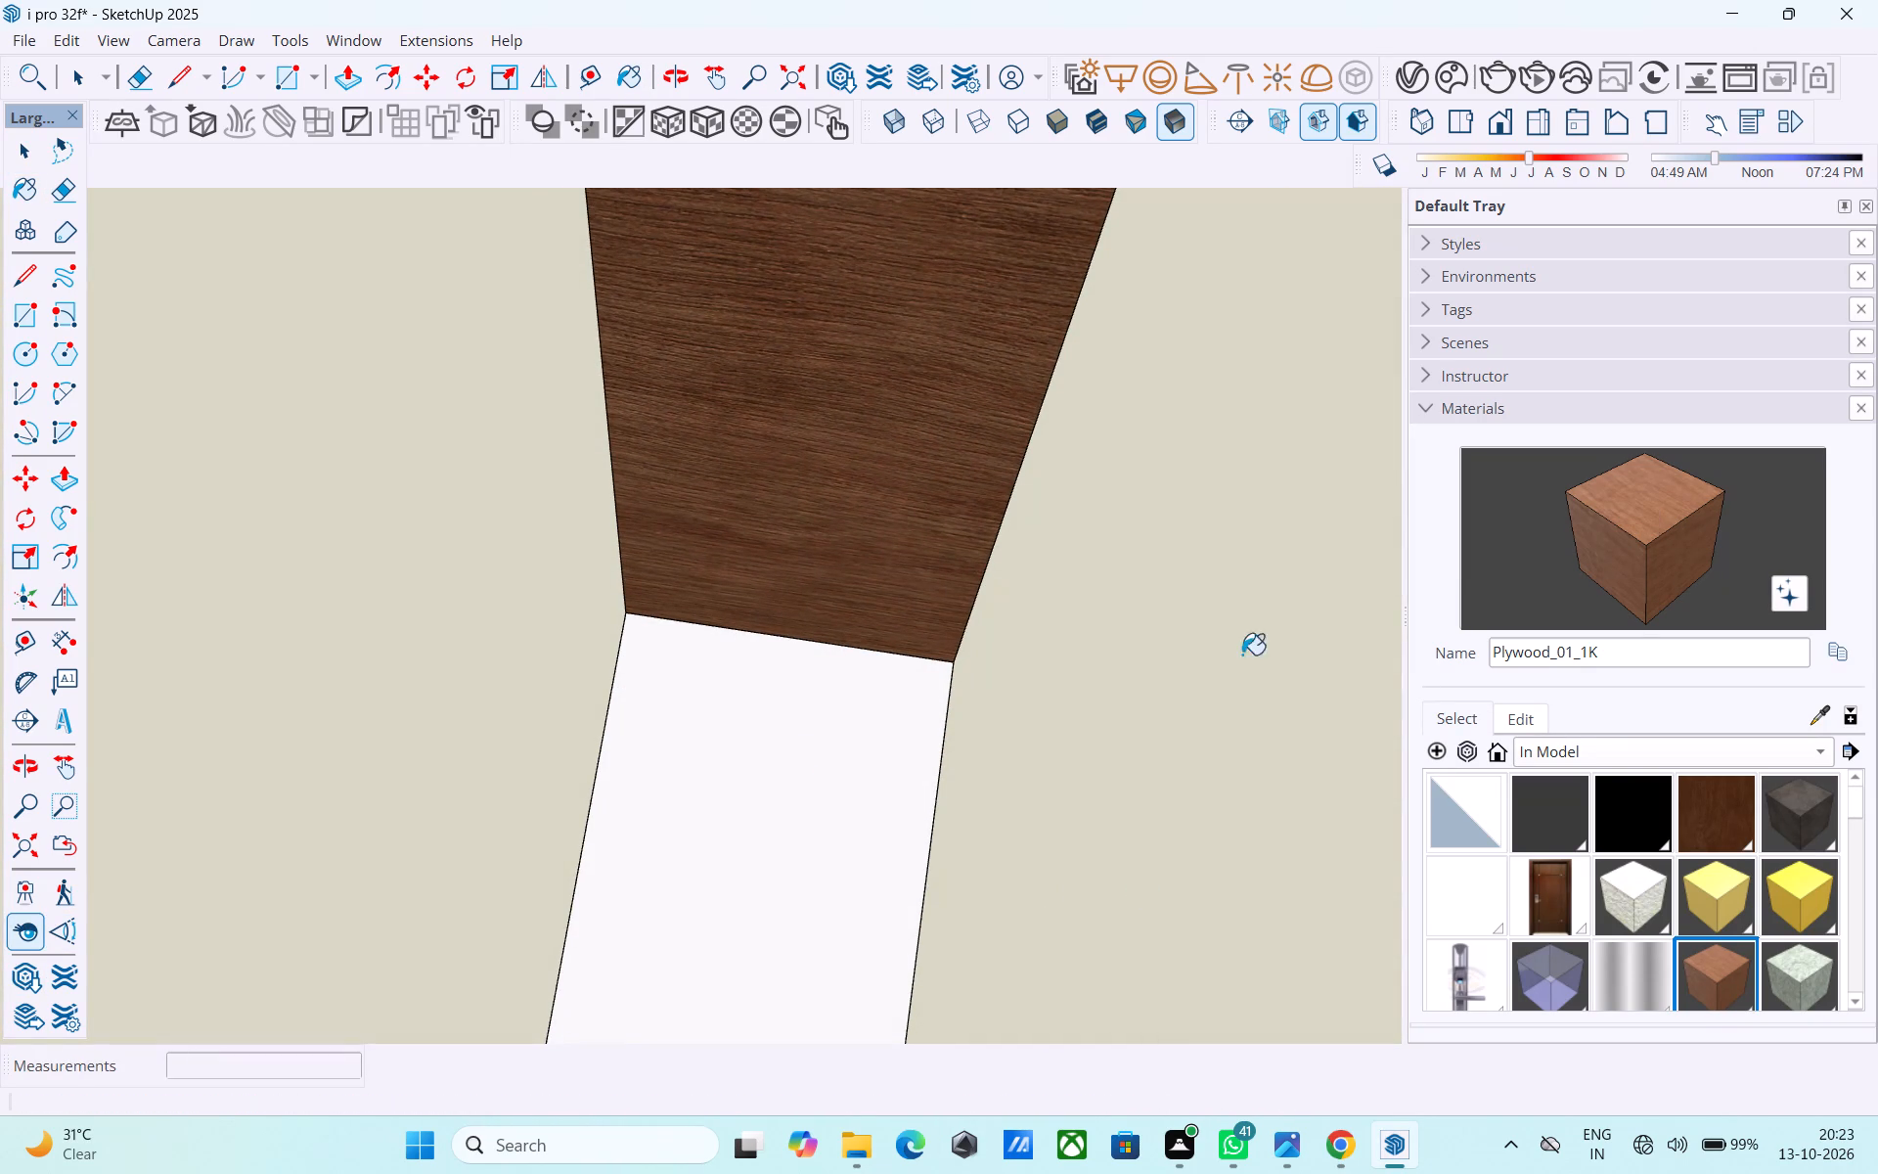
left_click(791, 768)
Close the ground-floor group's editing and return to the whole house model.
middle_click_drag(762, 692, 270, 299)
scroll(331, 449, "down", 3)
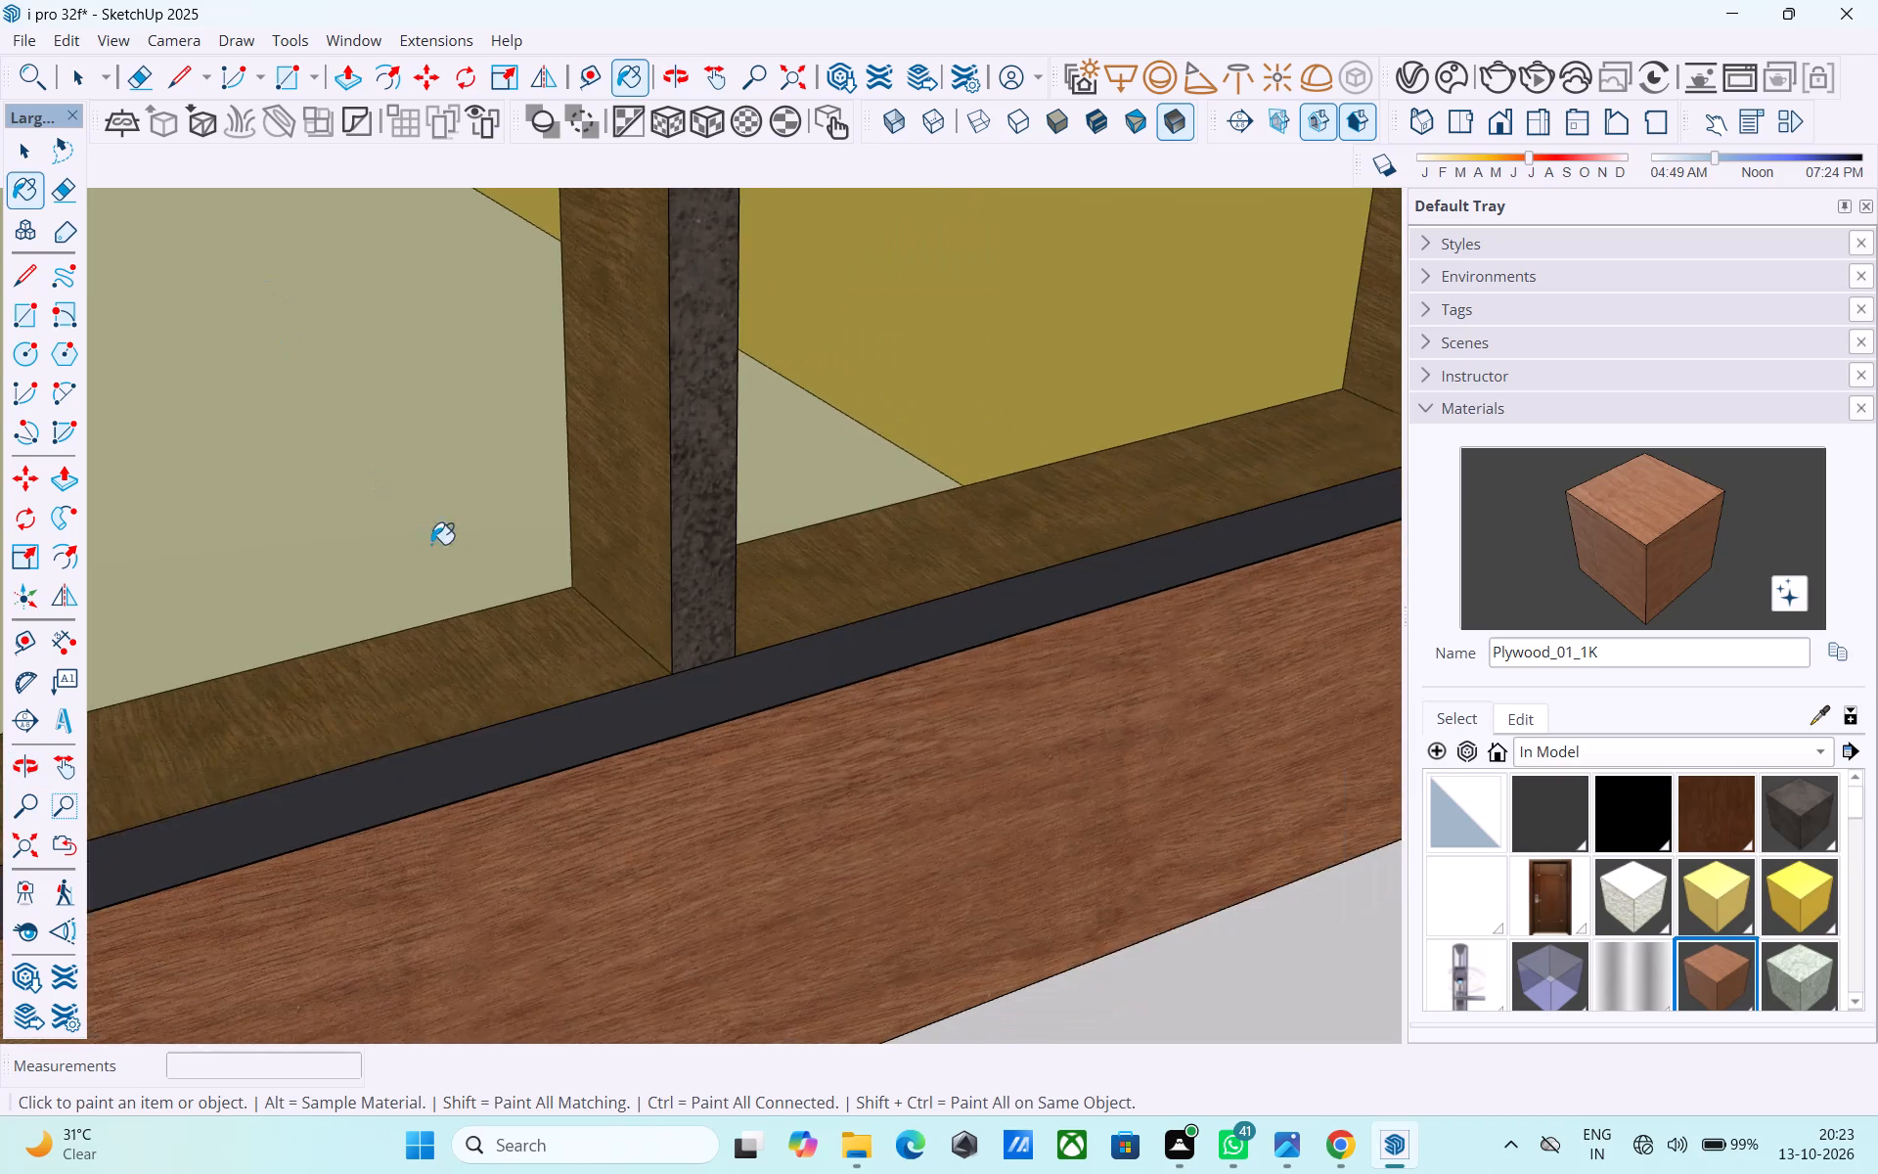
scroll(431, 544, "down", 20)
scroll(431, 544, "down", 6)
key("b")
key("space")
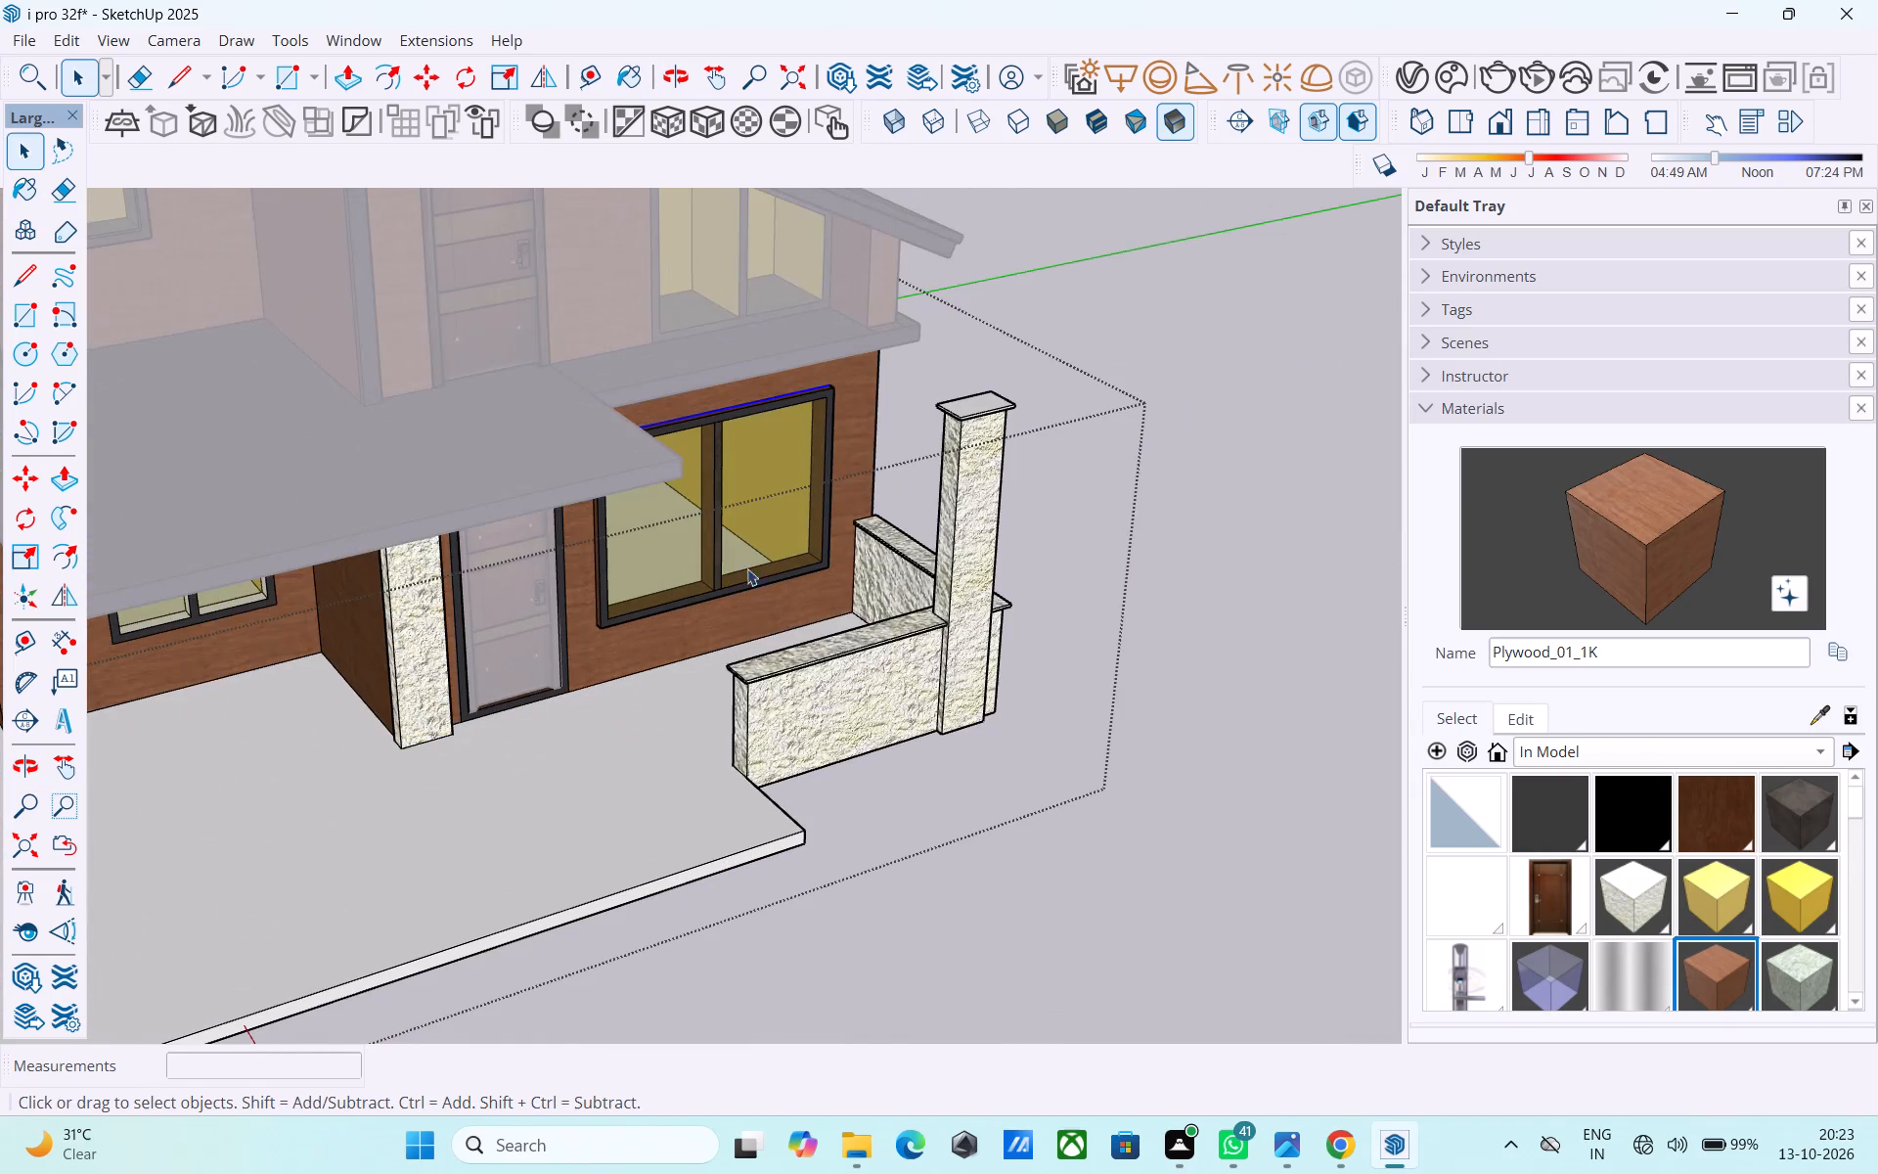
scroll(974, 601, "down", 3)
left_click(1215, 566)
Examine the windows and doors on both floors of the front facade for remaining unpainted surround faces.
middle_click_drag(811, 634, 730, 413)
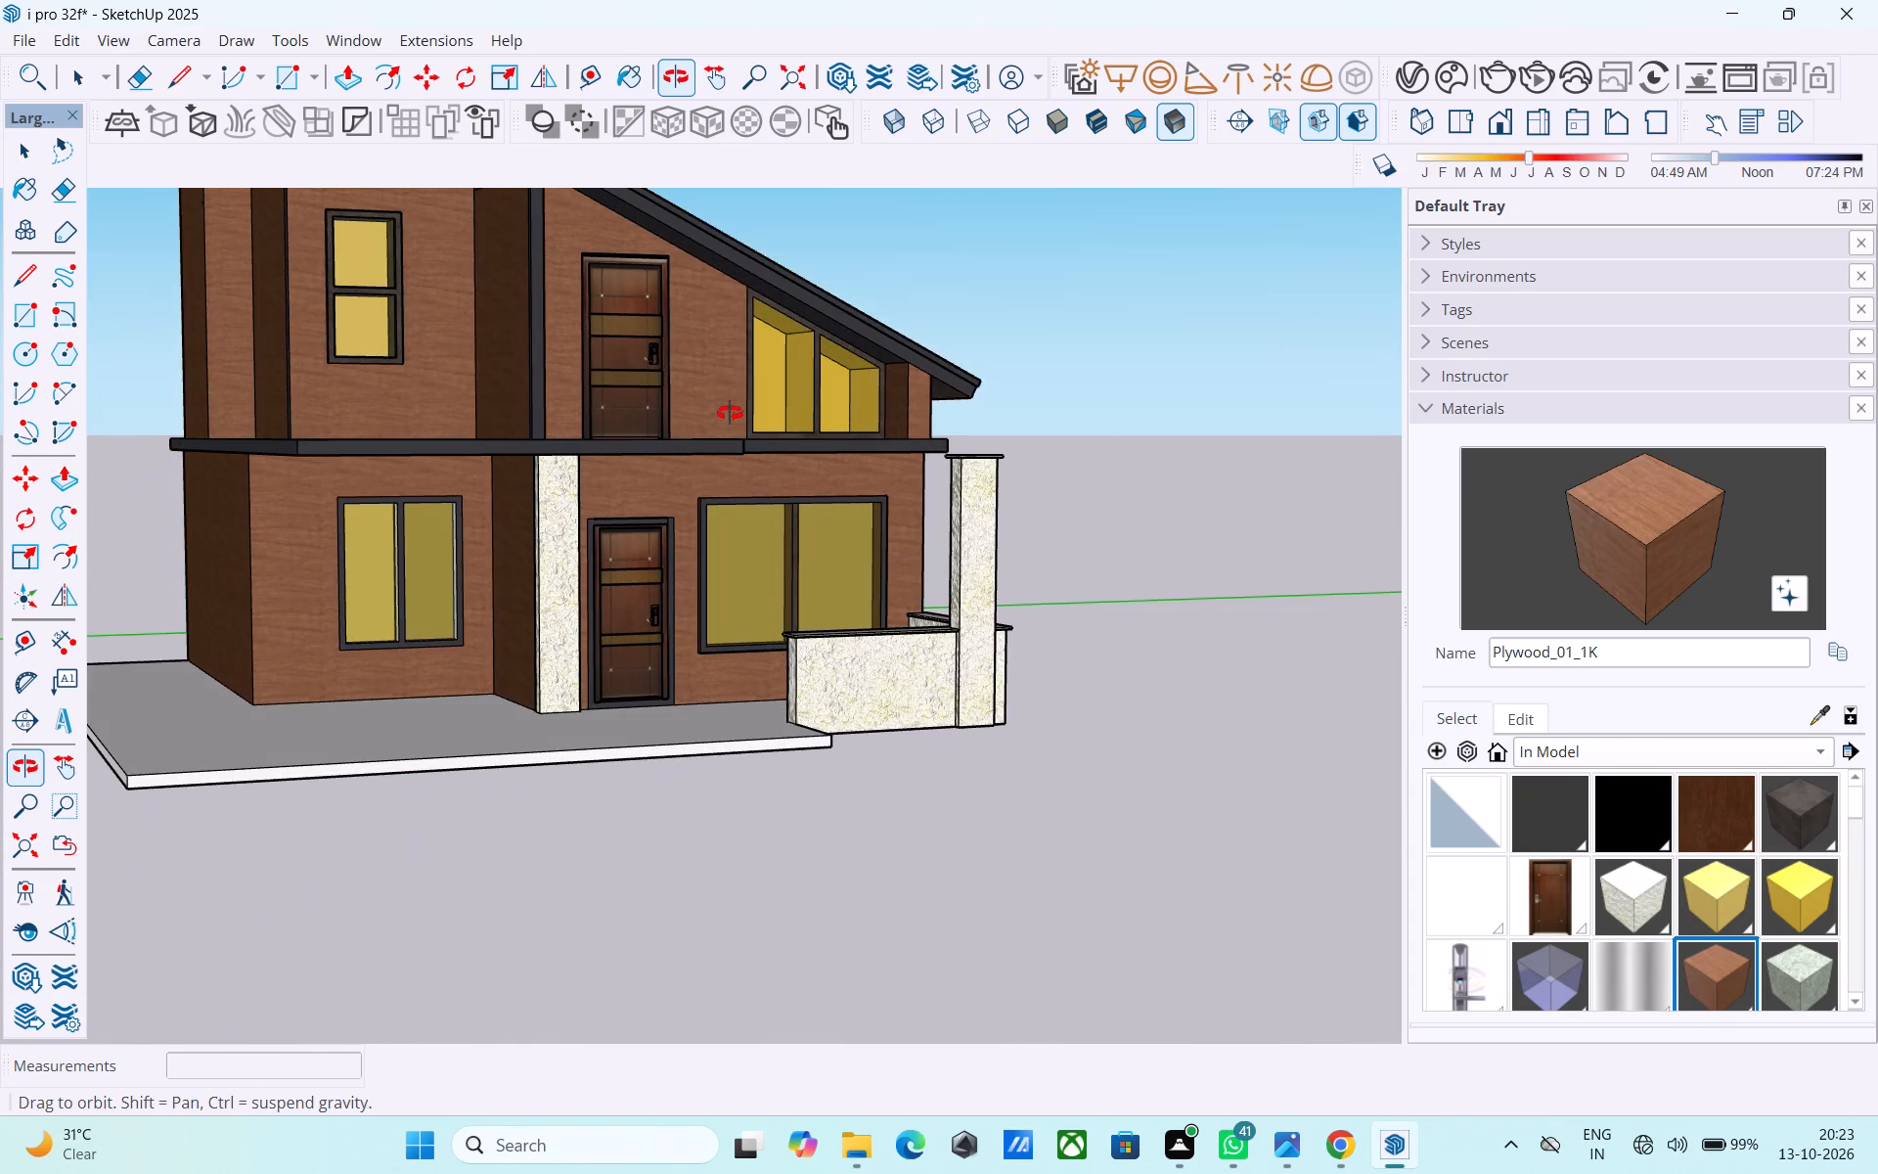
middle_click_drag(730, 413, 731, 413)
middle_click_drag(597, 410, 800, 529, "shift")
scroll(800, 529, "up", 10)
scroll(943, 594, "down", 2)
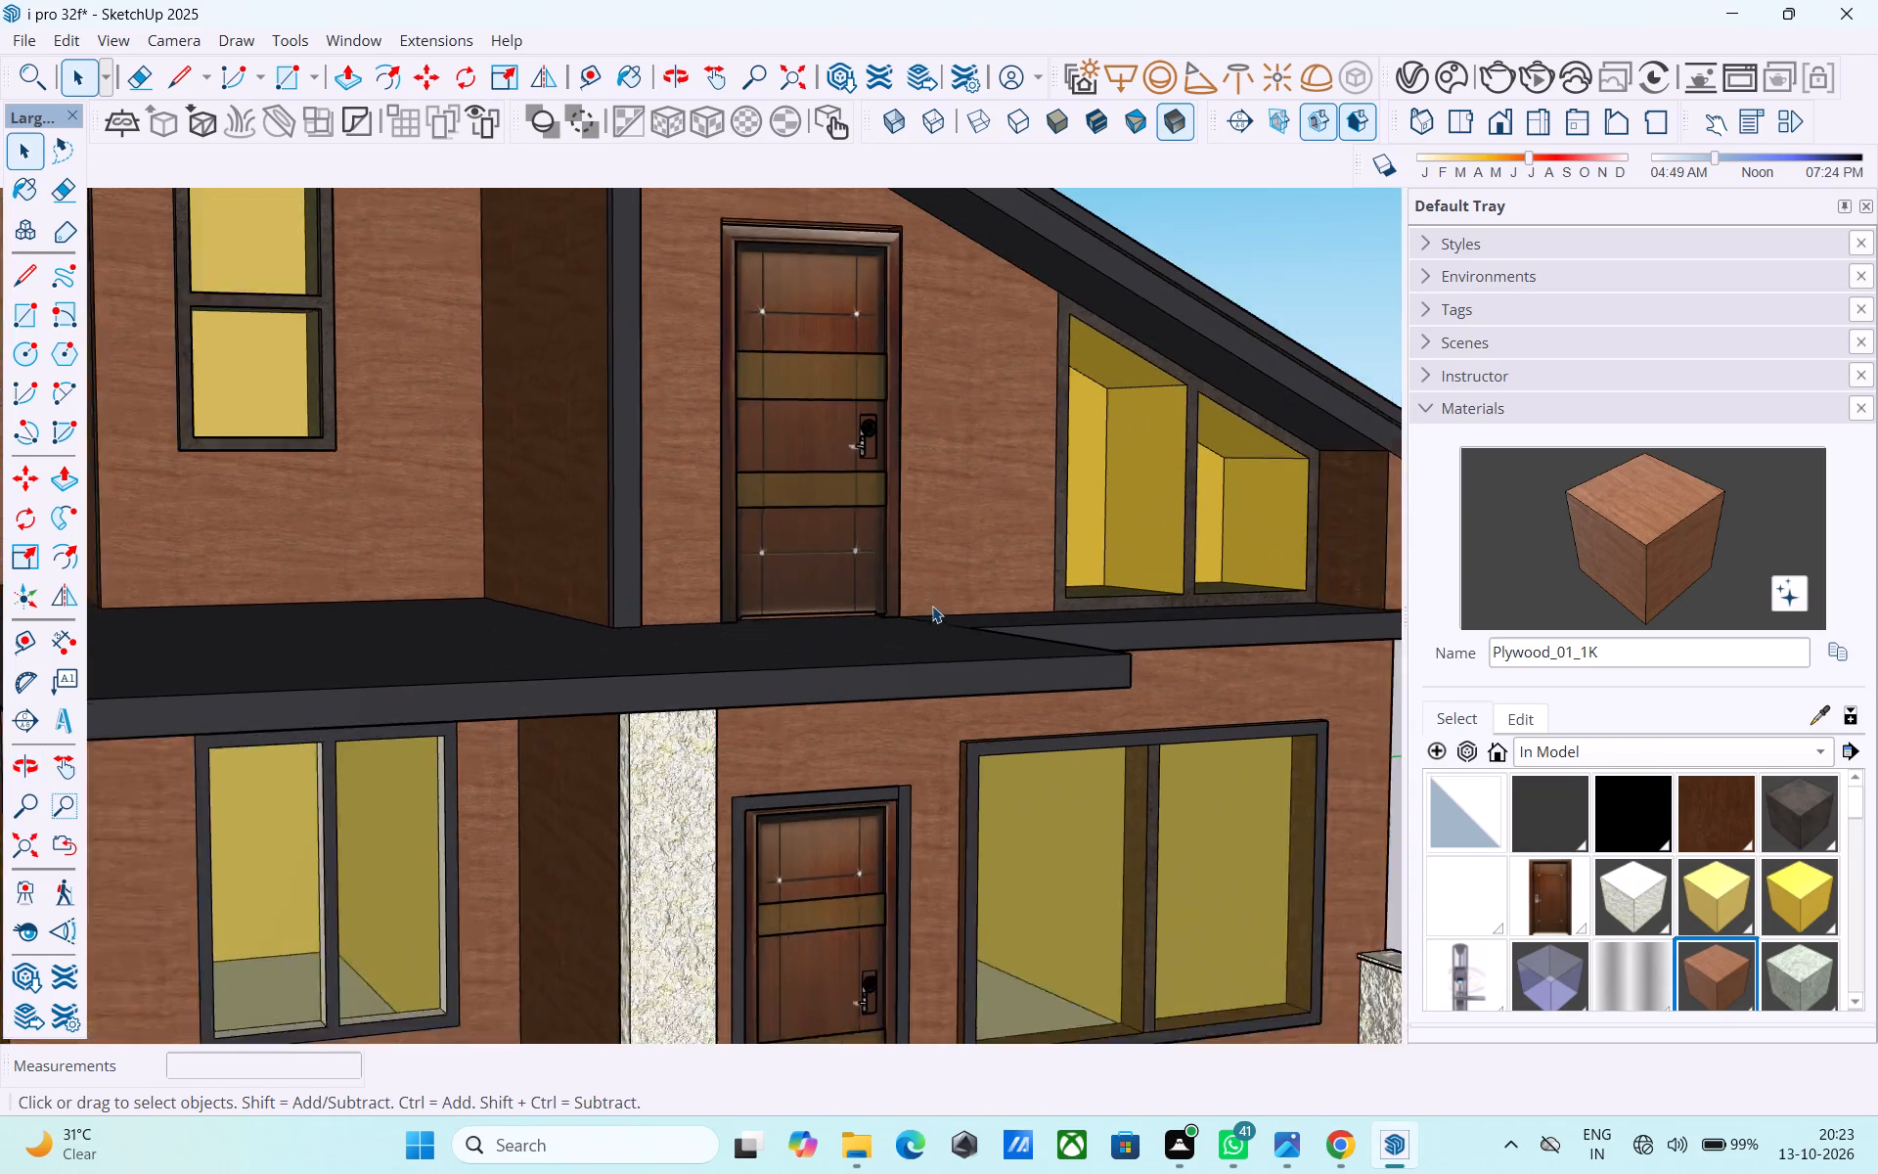
scroll(932, 606, "down", 3)
middle_click_drag(927, 609, 838, 541)
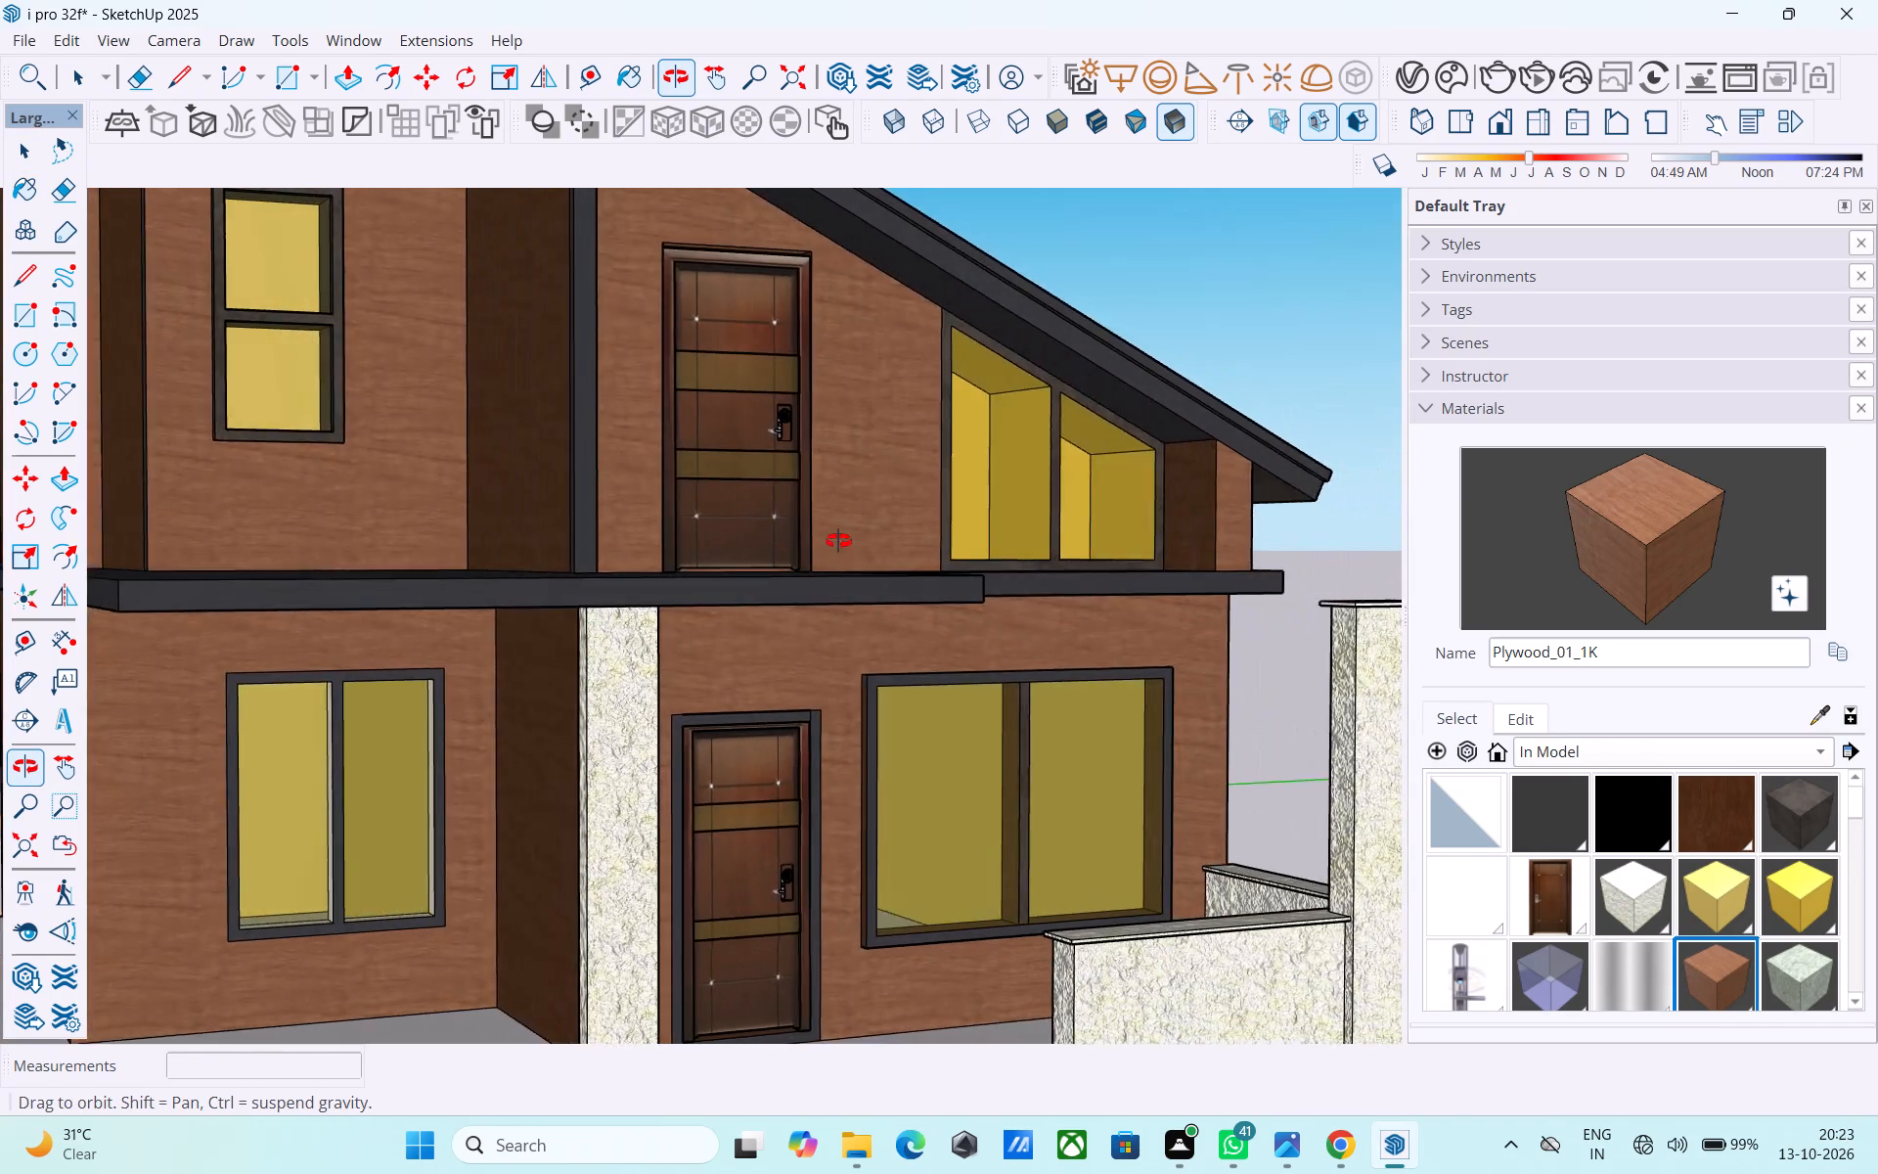
middle_click_drag(838, 541, 904, 541)
scroll(911, 565, "down", 5)
middle_click_drag(912, 567, 916, 636)
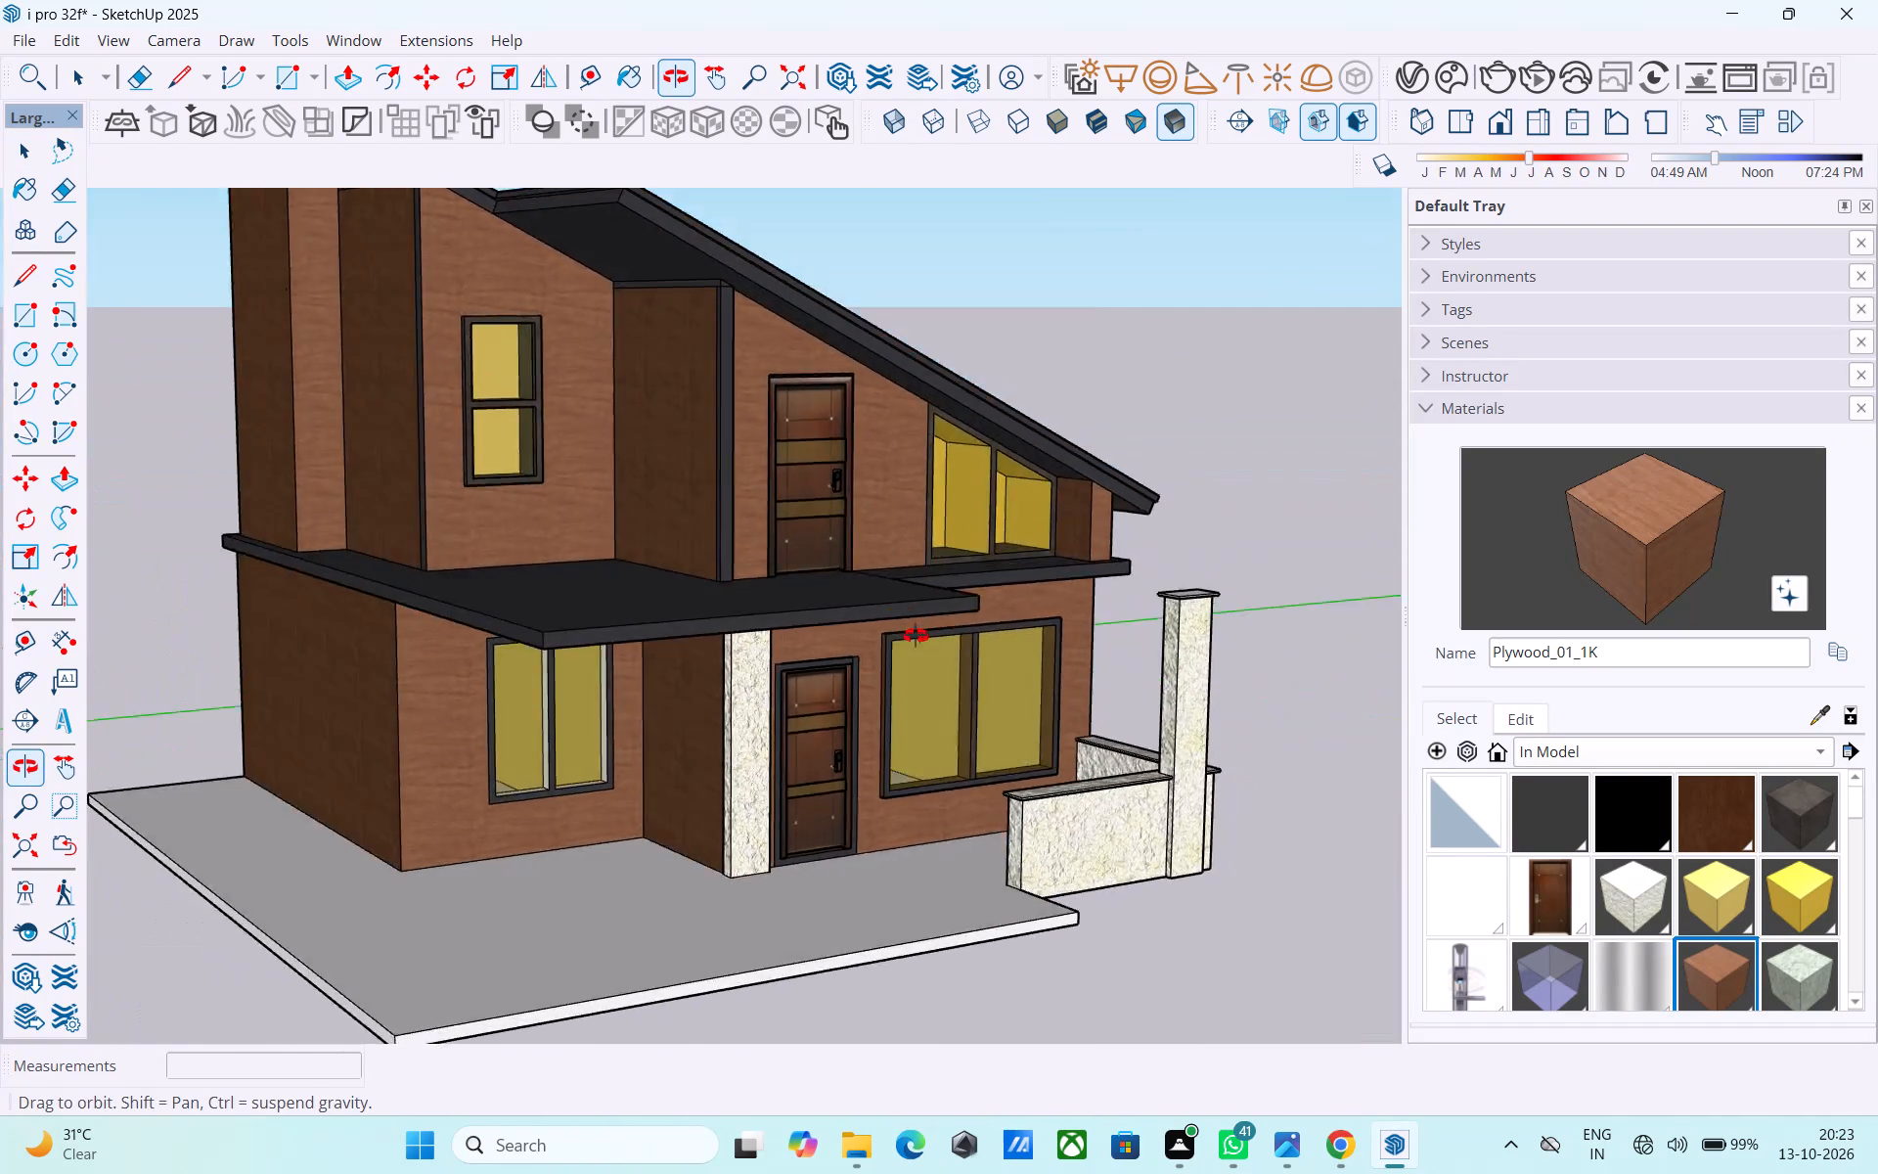
middle_click_drag(916, 636, 429, 652)
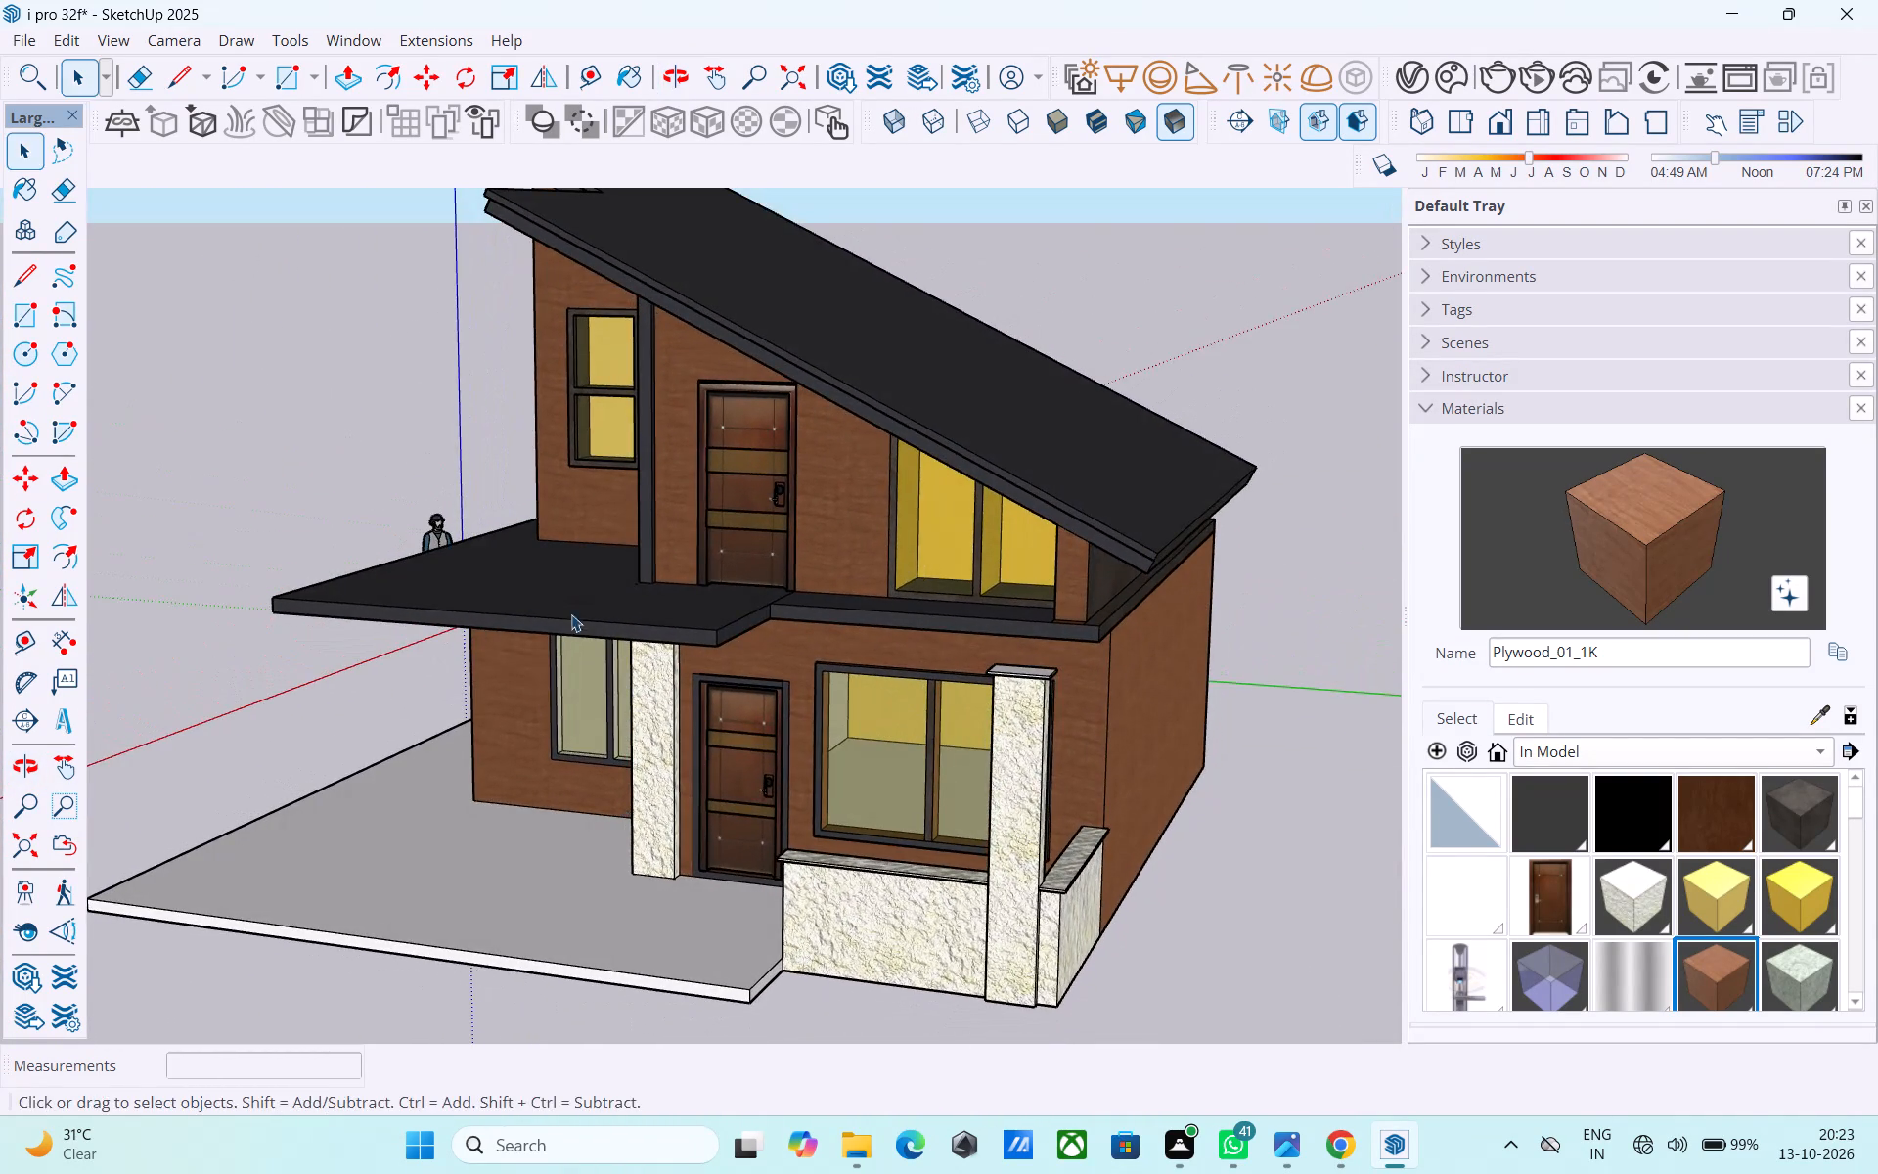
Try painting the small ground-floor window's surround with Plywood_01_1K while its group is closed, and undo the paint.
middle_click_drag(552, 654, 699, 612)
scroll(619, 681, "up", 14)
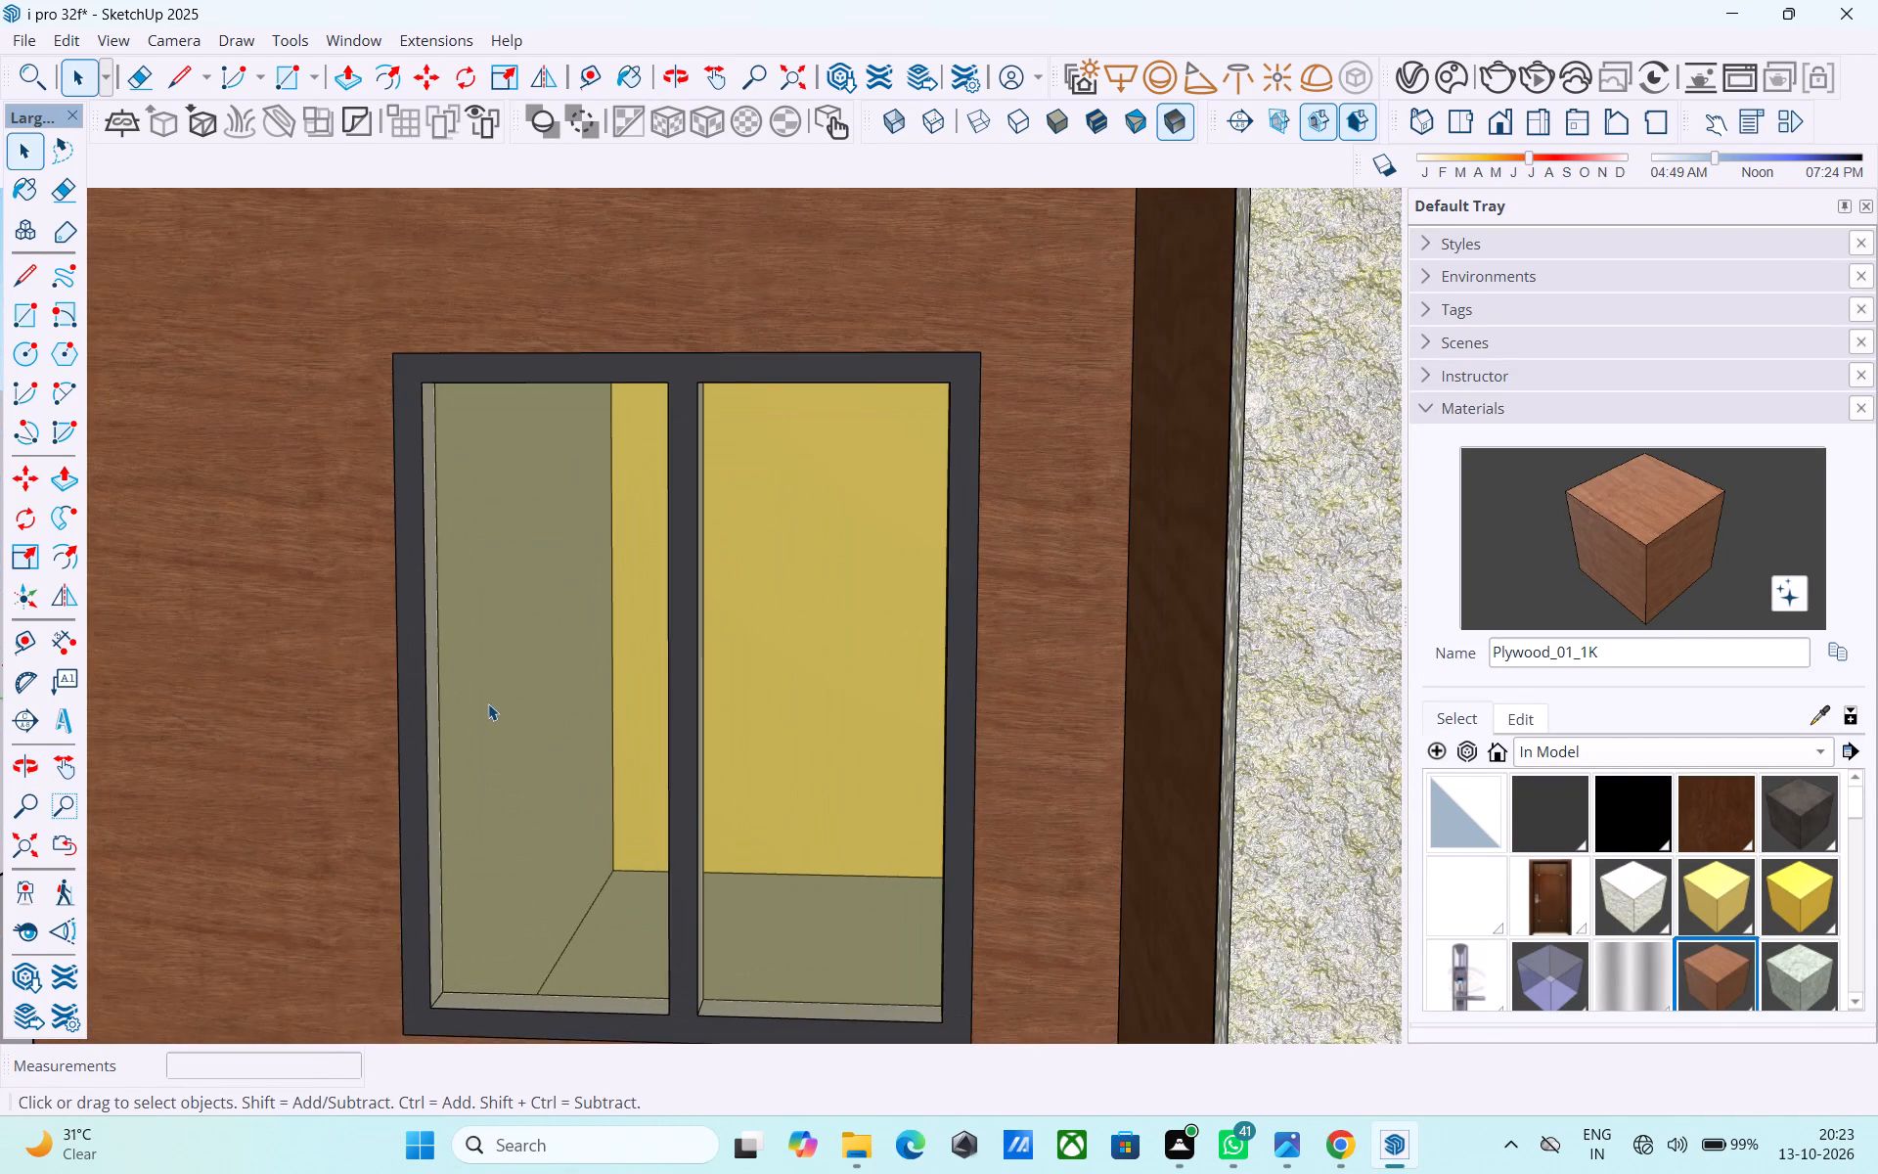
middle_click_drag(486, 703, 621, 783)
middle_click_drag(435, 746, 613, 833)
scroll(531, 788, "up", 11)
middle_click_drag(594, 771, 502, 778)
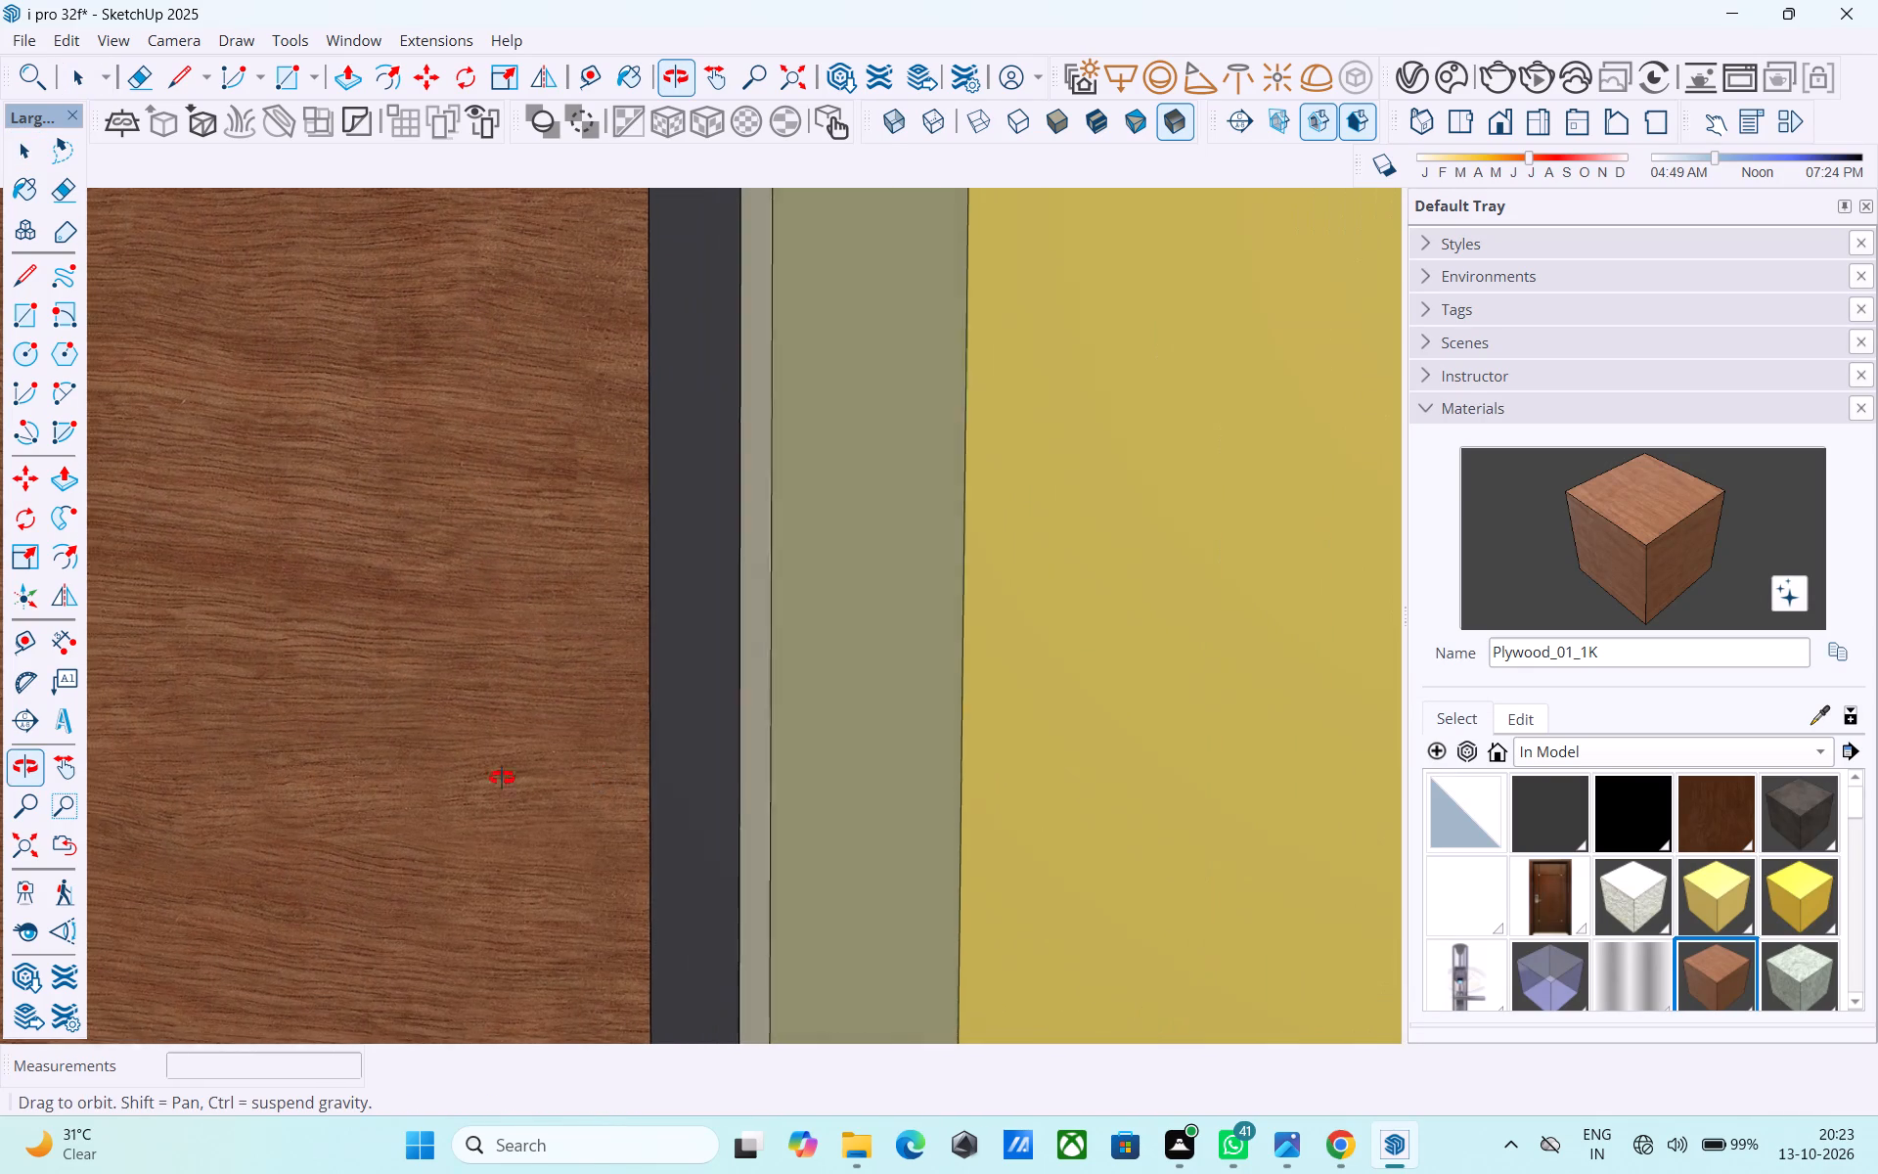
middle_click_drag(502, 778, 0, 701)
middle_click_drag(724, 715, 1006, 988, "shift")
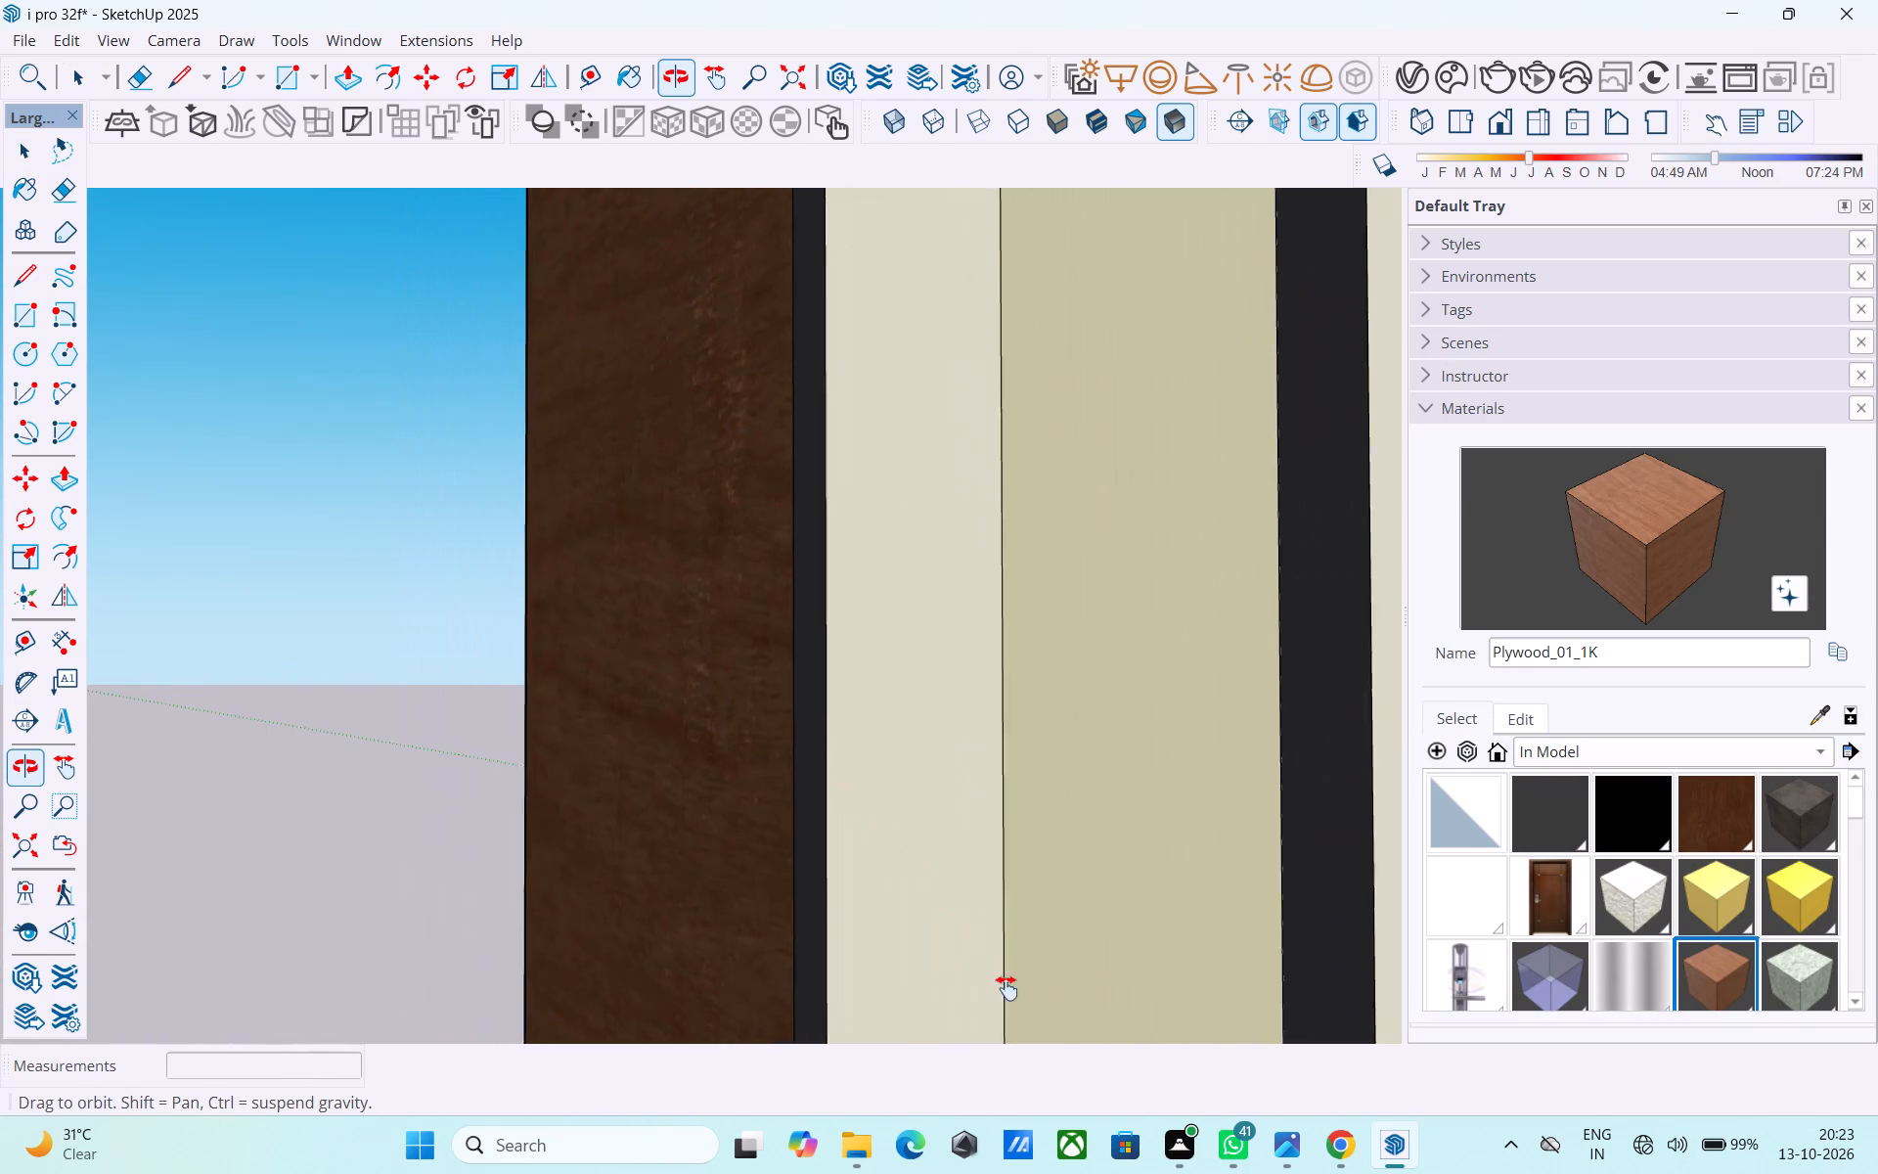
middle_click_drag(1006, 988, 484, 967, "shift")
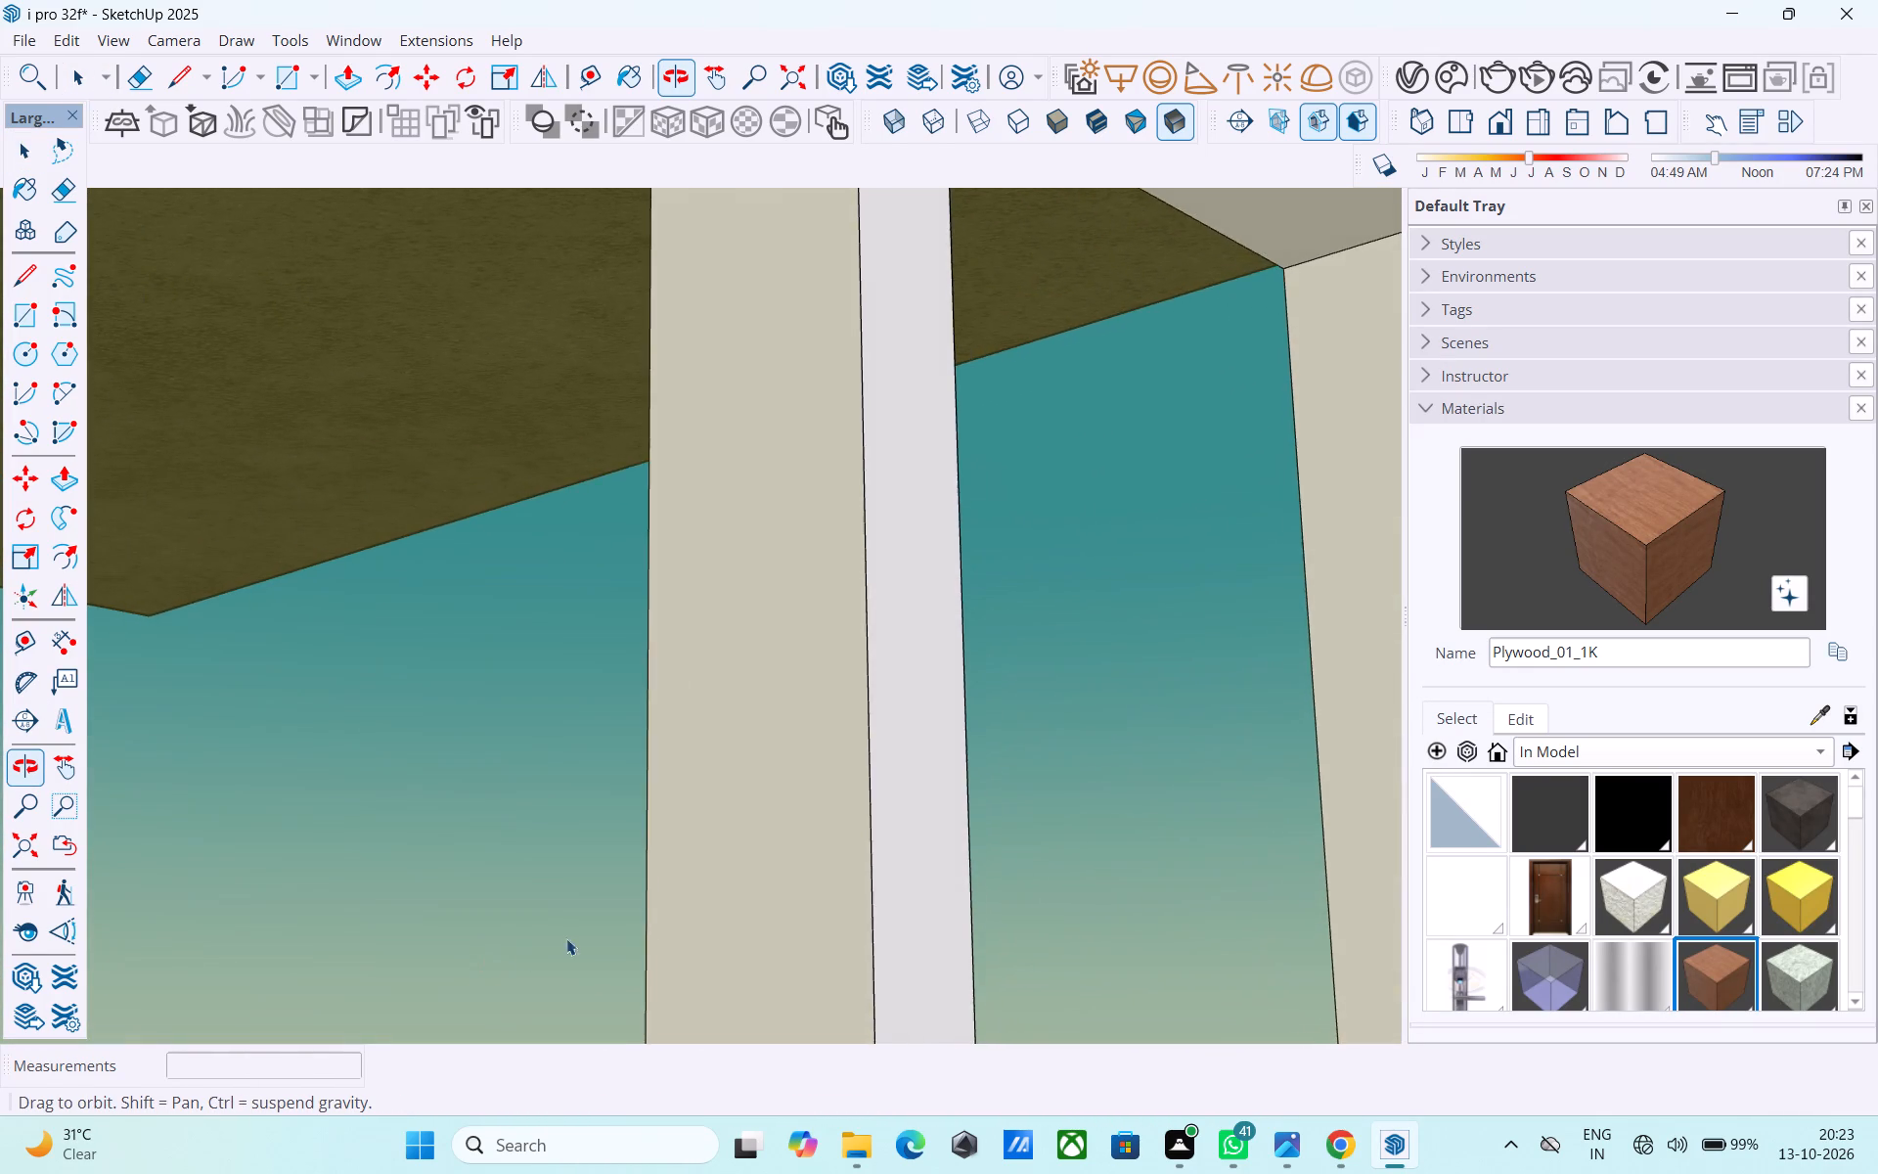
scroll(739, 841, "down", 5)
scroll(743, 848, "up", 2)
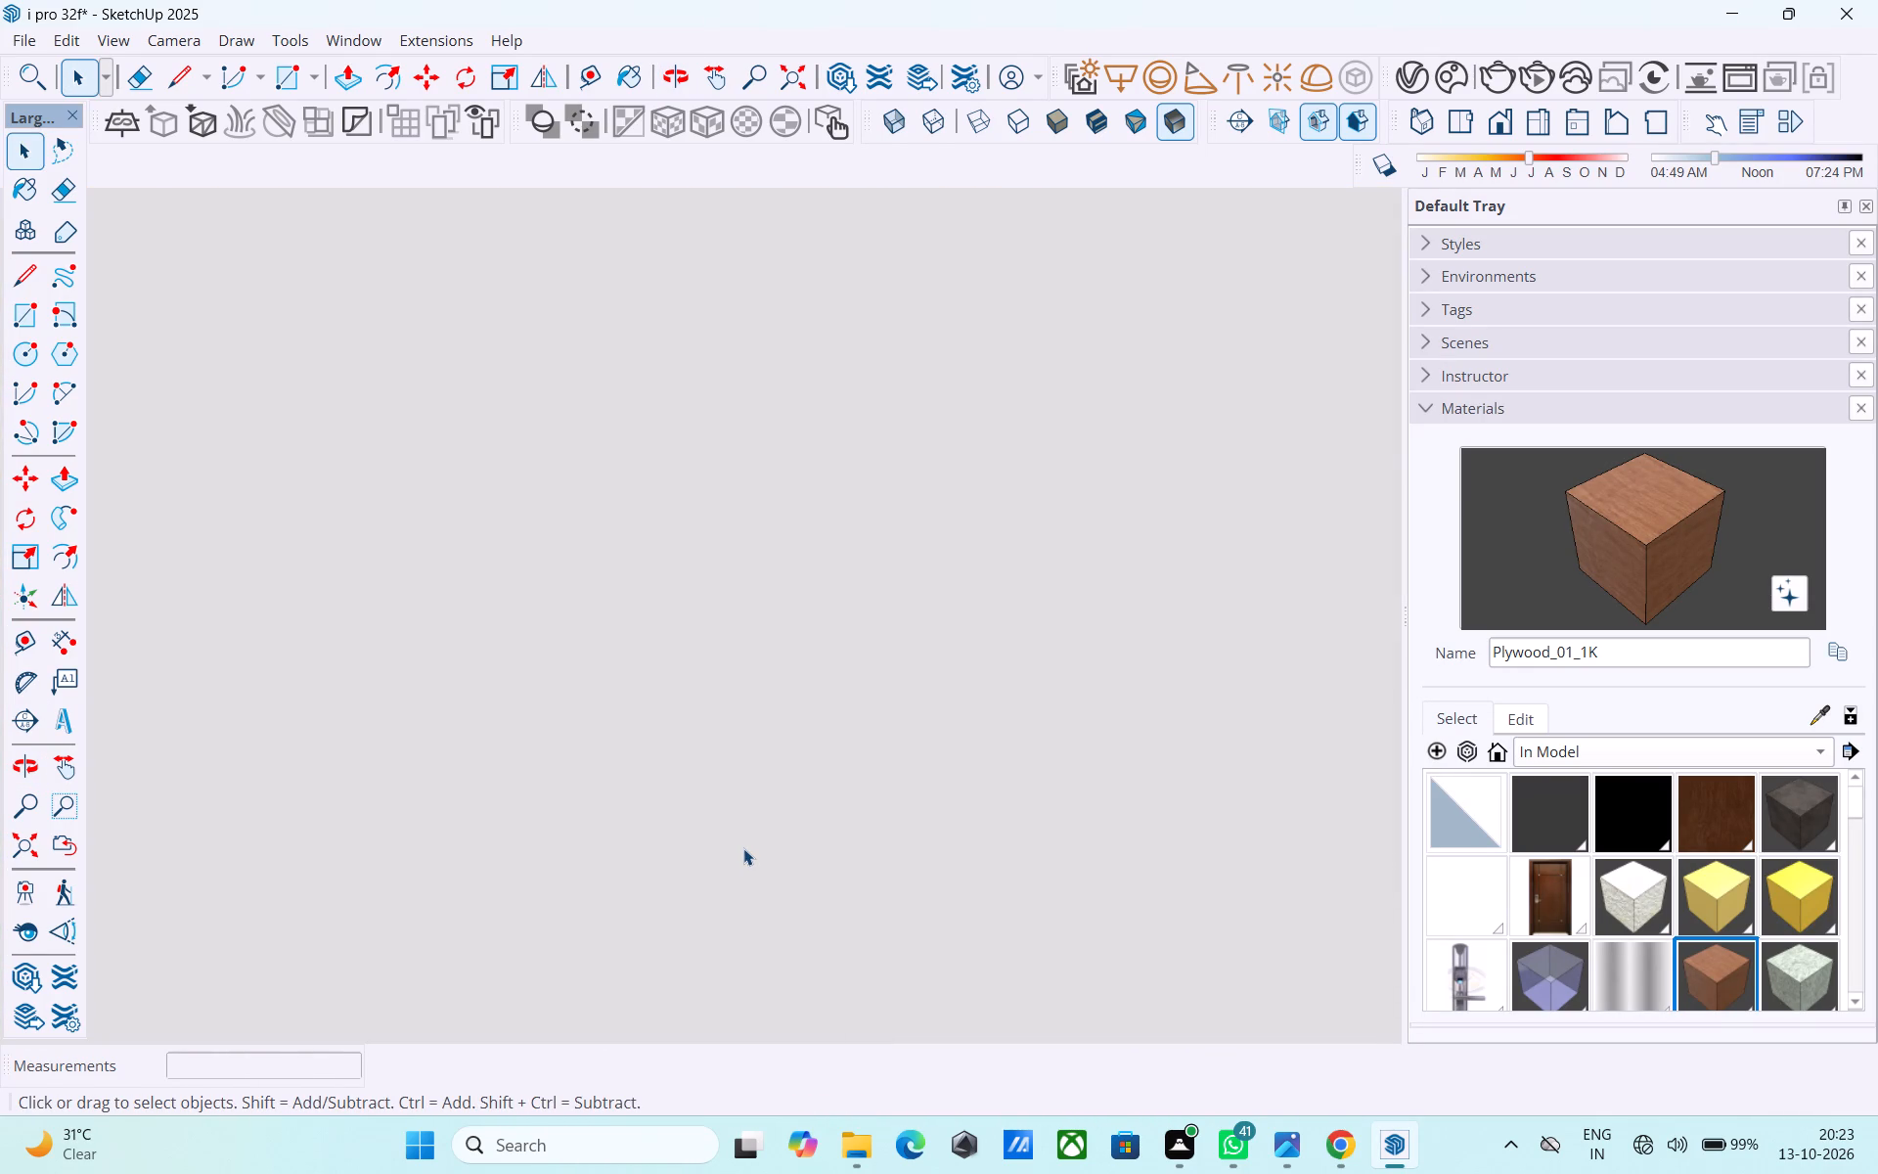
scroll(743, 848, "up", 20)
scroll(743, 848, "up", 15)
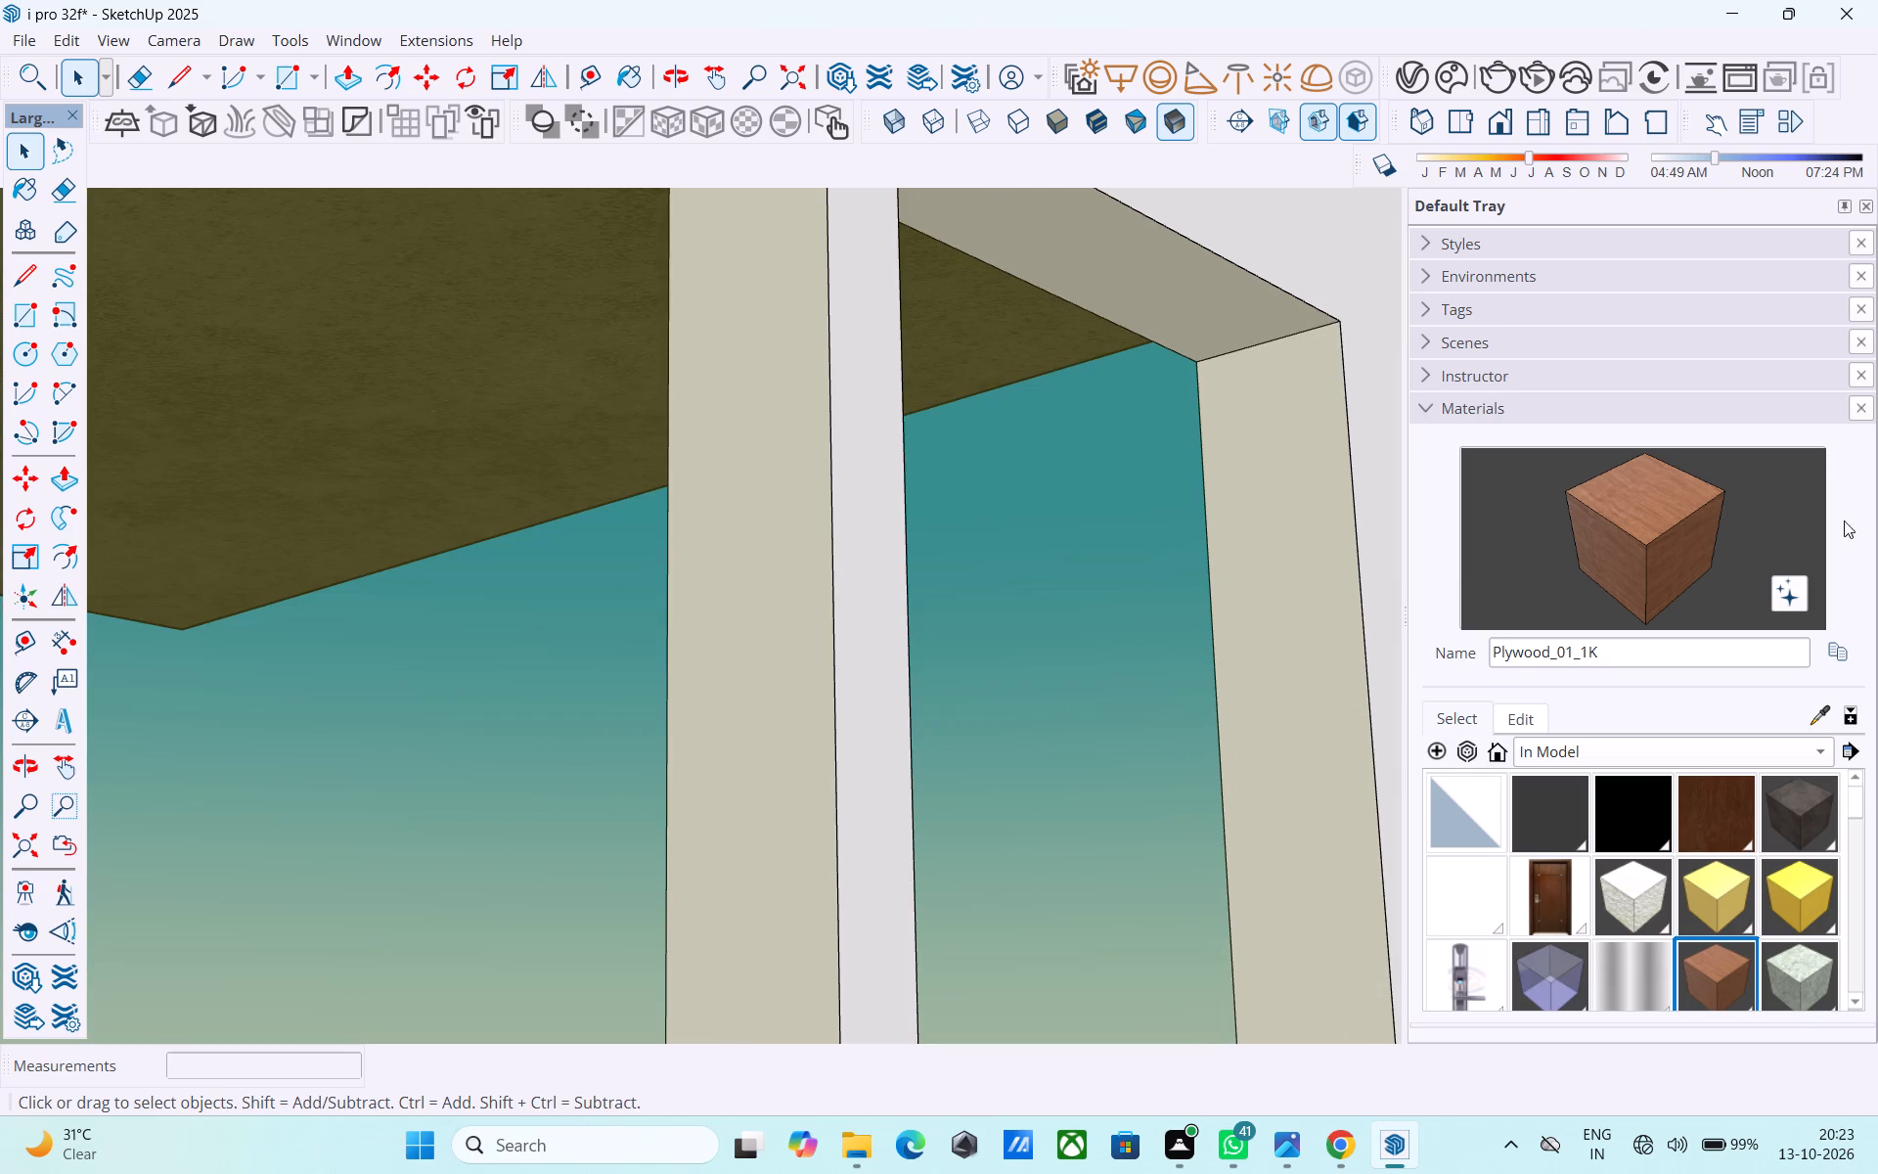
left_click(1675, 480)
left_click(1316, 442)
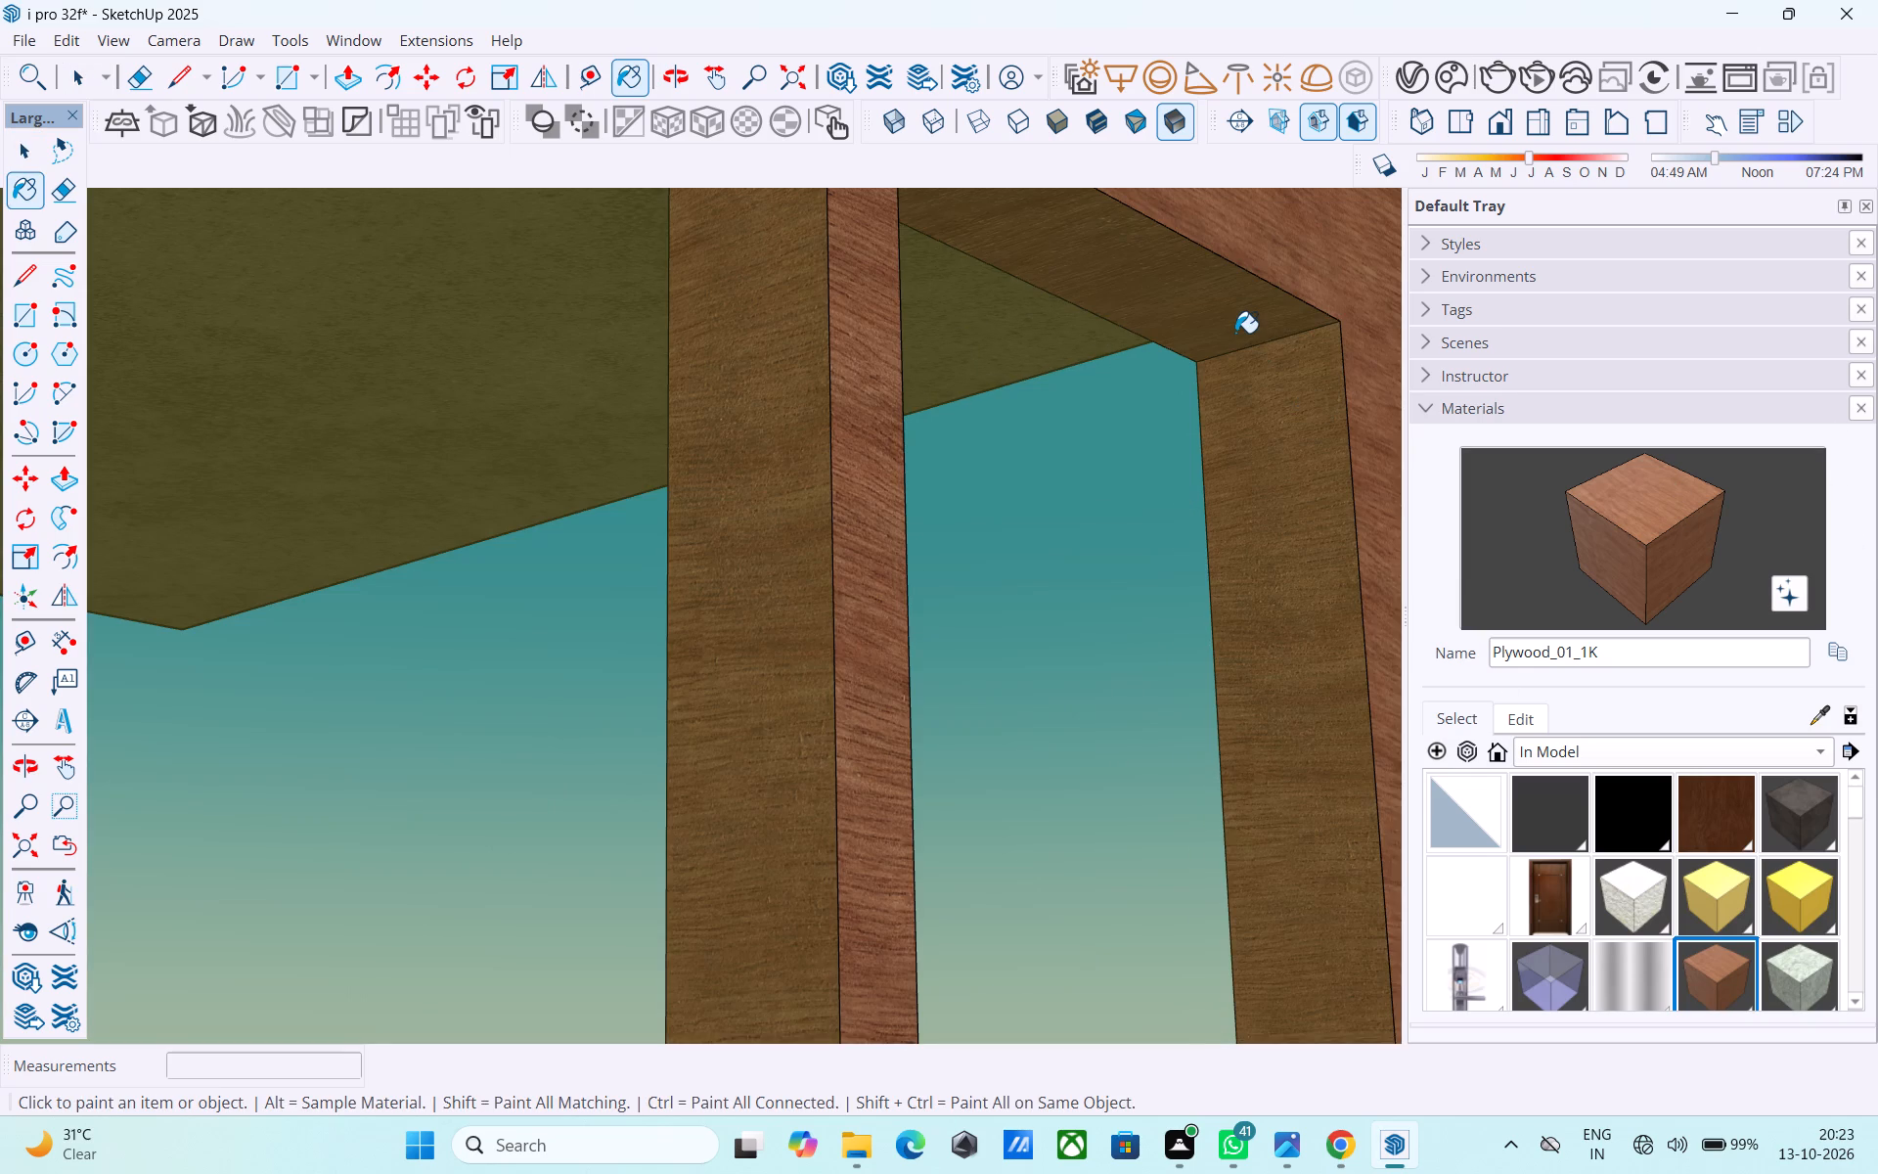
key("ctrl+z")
Open the ground-floor group containing the small window's surround for editing.
key("space")
double_click(1235, 333)
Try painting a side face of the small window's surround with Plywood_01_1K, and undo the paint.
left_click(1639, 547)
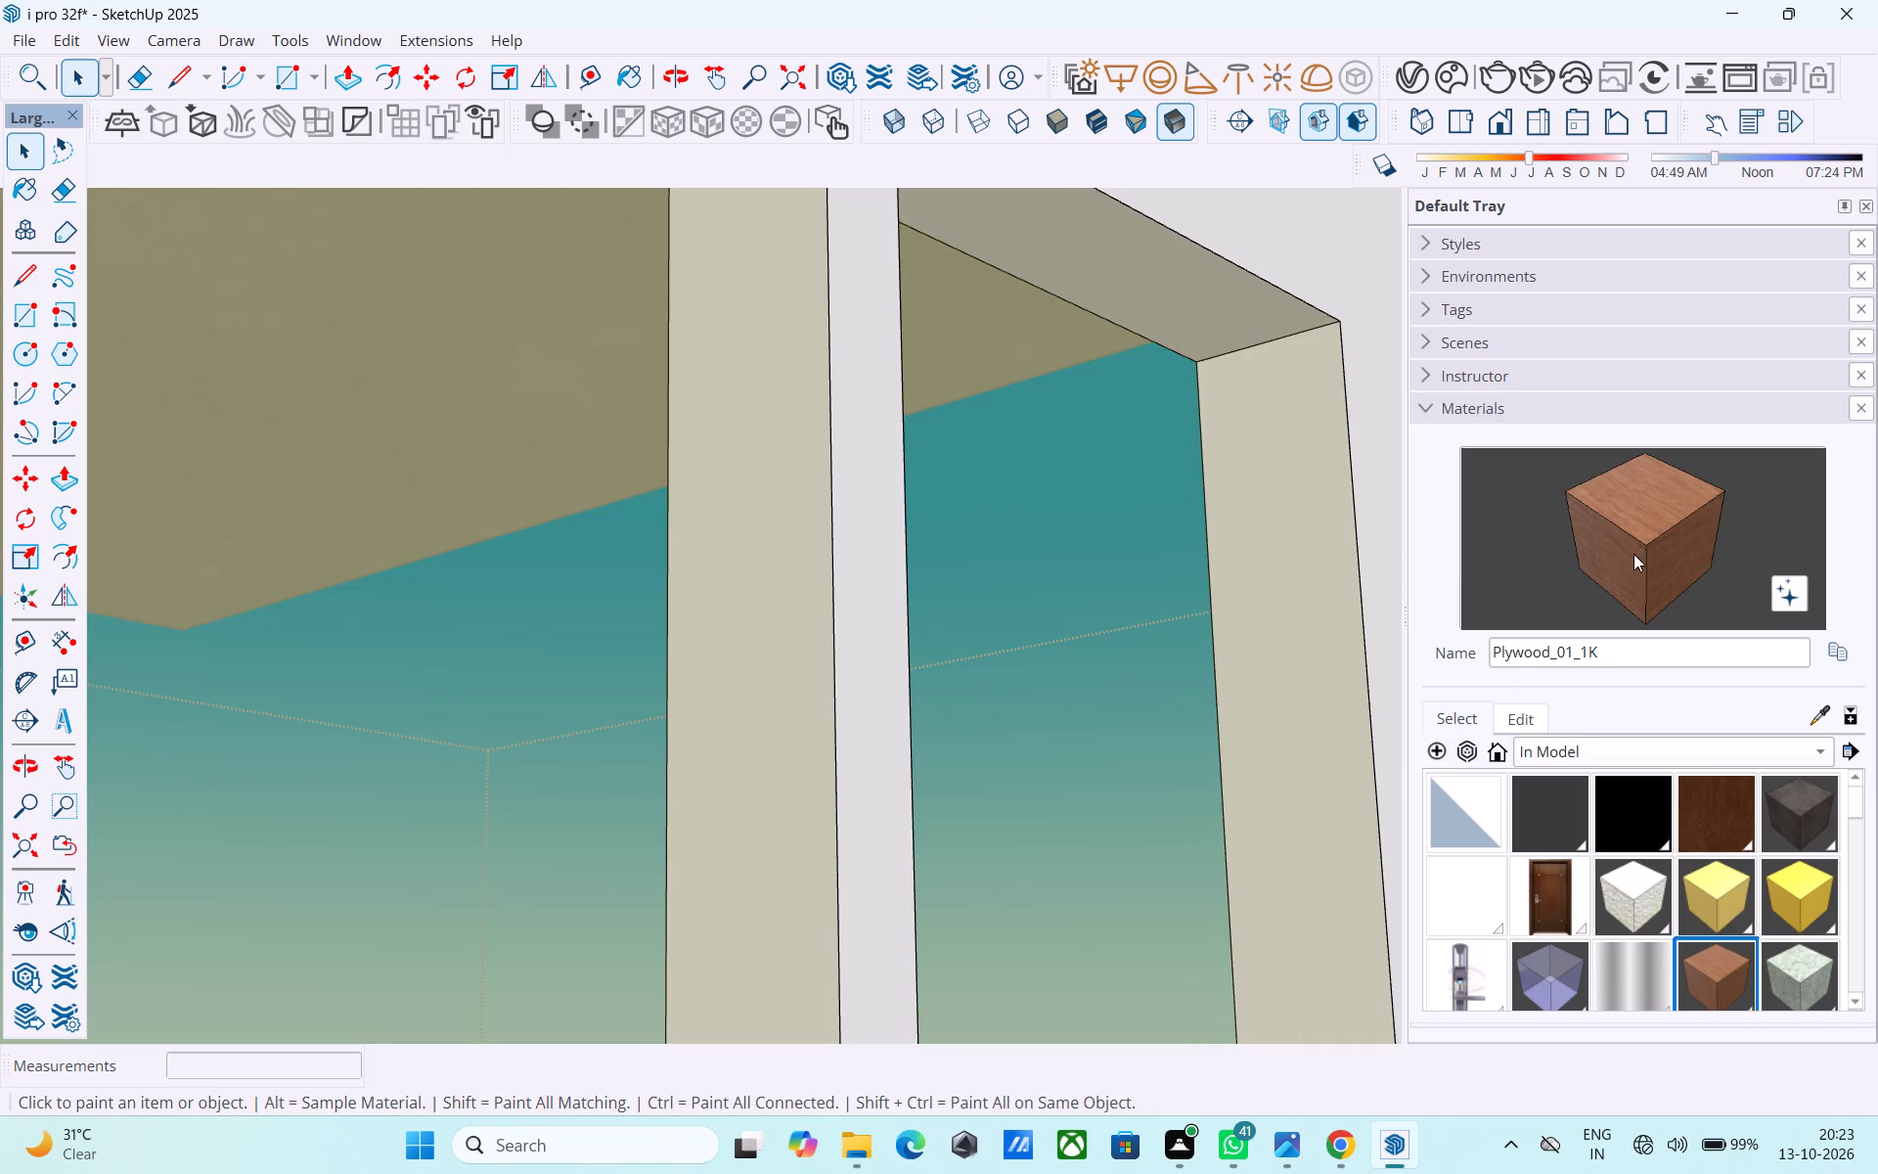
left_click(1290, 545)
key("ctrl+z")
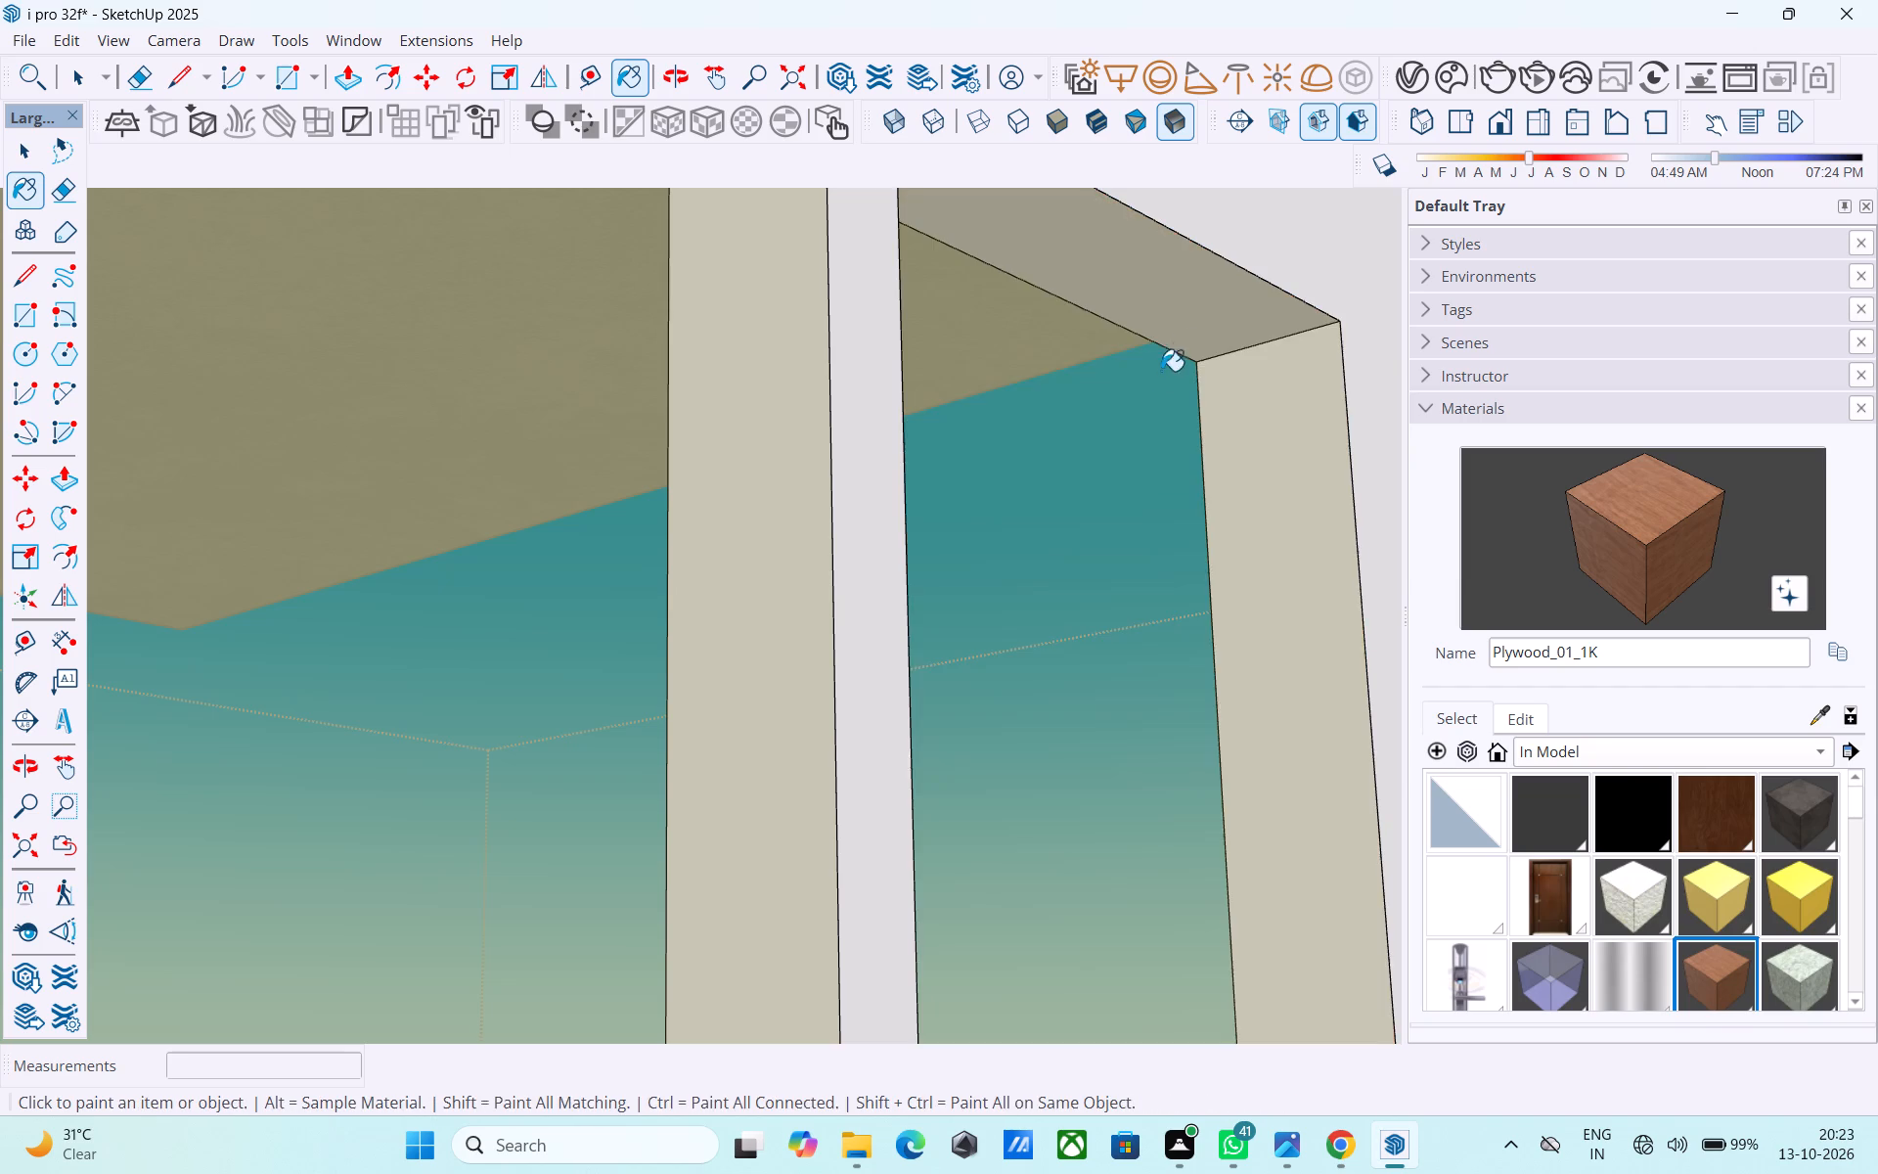
Paint the mullion-side face inside the door-side opening of the small ground-floor window with Plywood_01_1K.
scroll(1133, 409, "up", 1)
middle_click_drag(1135, 416, 1276, 475)
scroll(1252, 478, "up", 4)
middle_click_drag(1112, 503, 1374, 538)
middle_click_drag(1322, 539, 1288, 539)
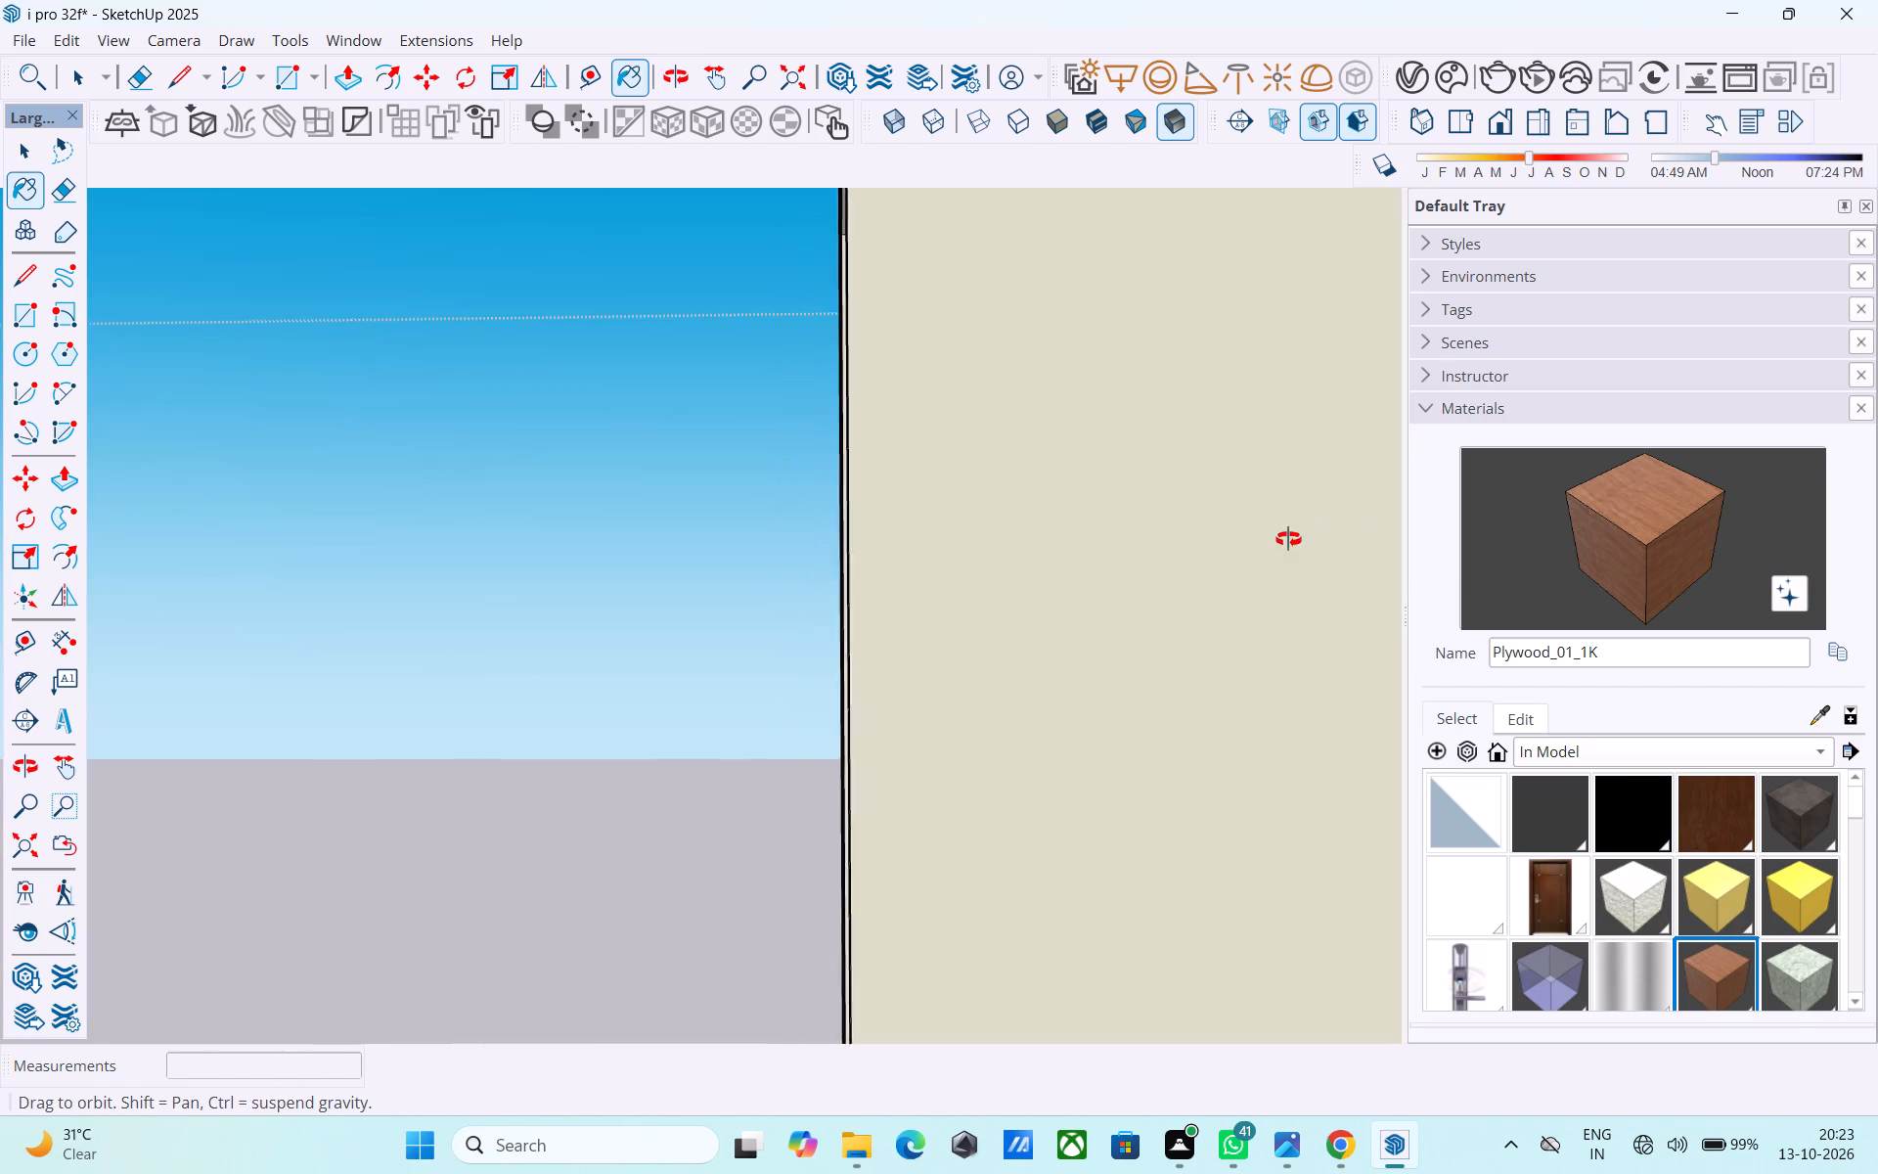
middle_click_drag(1288, 539, 797, 519)
left_click(1175, 531)
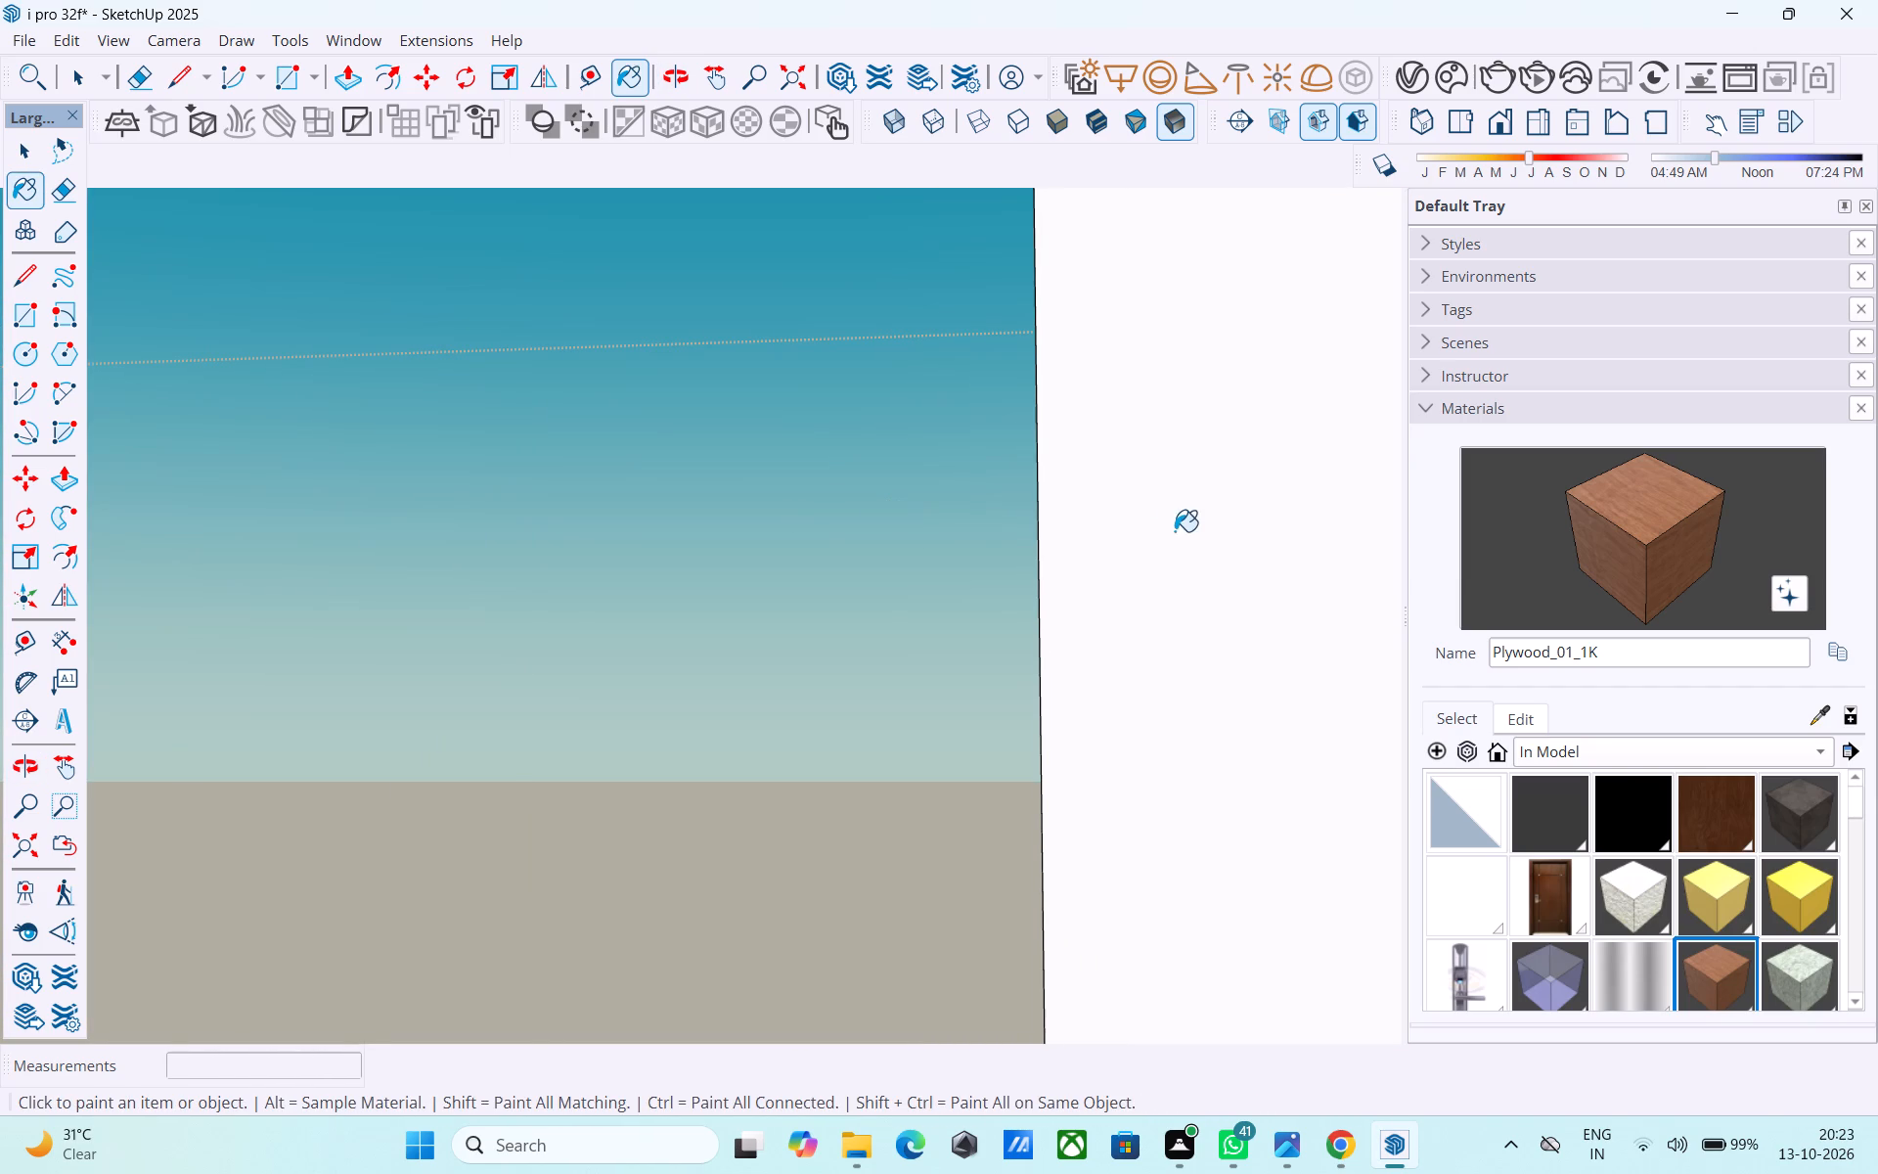
Paint the sill face inside the door-side opening of the small ground-floor window with Plywood_01_1K.
middle_click_drag(1164, 681, 1142, 866)
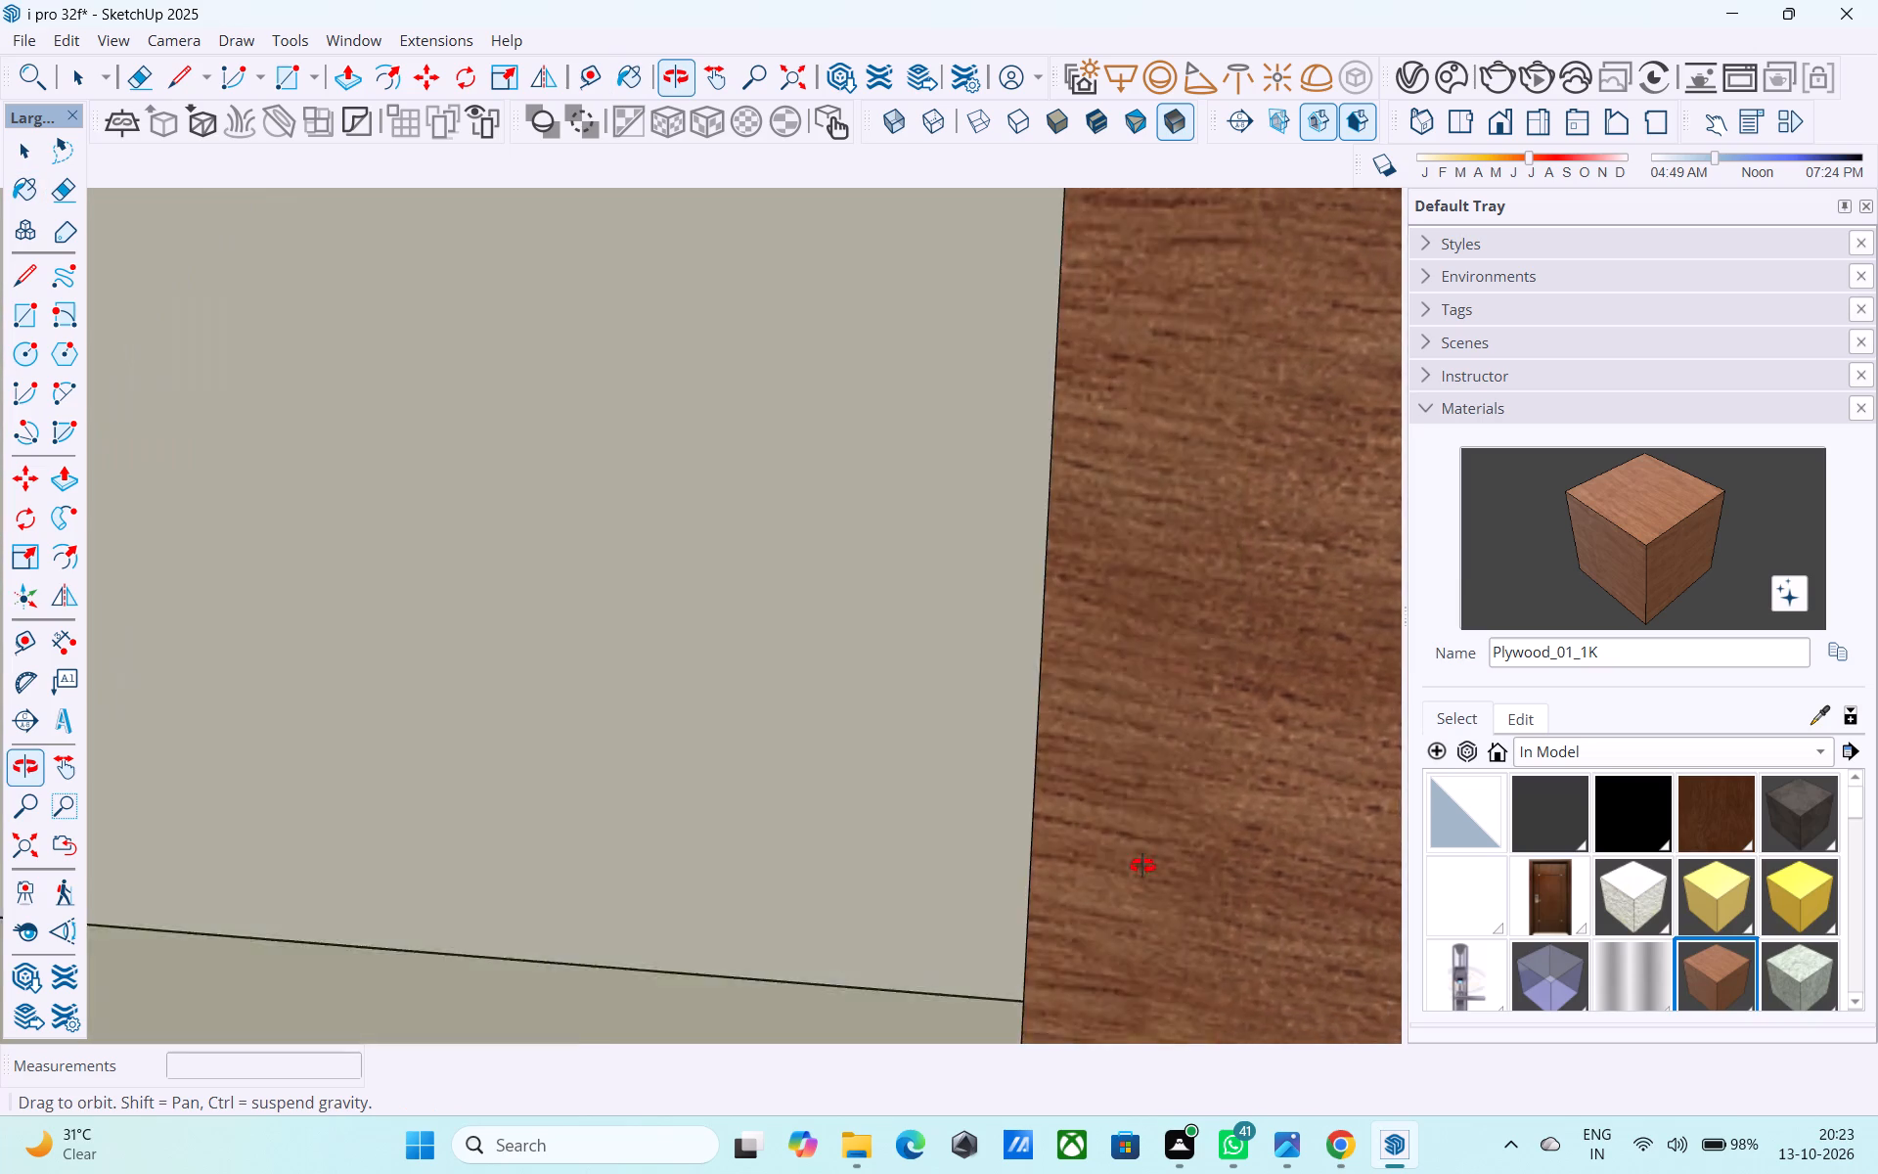
middle_click_drag(1142, 866, 769, 257)
middle_click_drag(981, 656, 1091, 304, "shift")
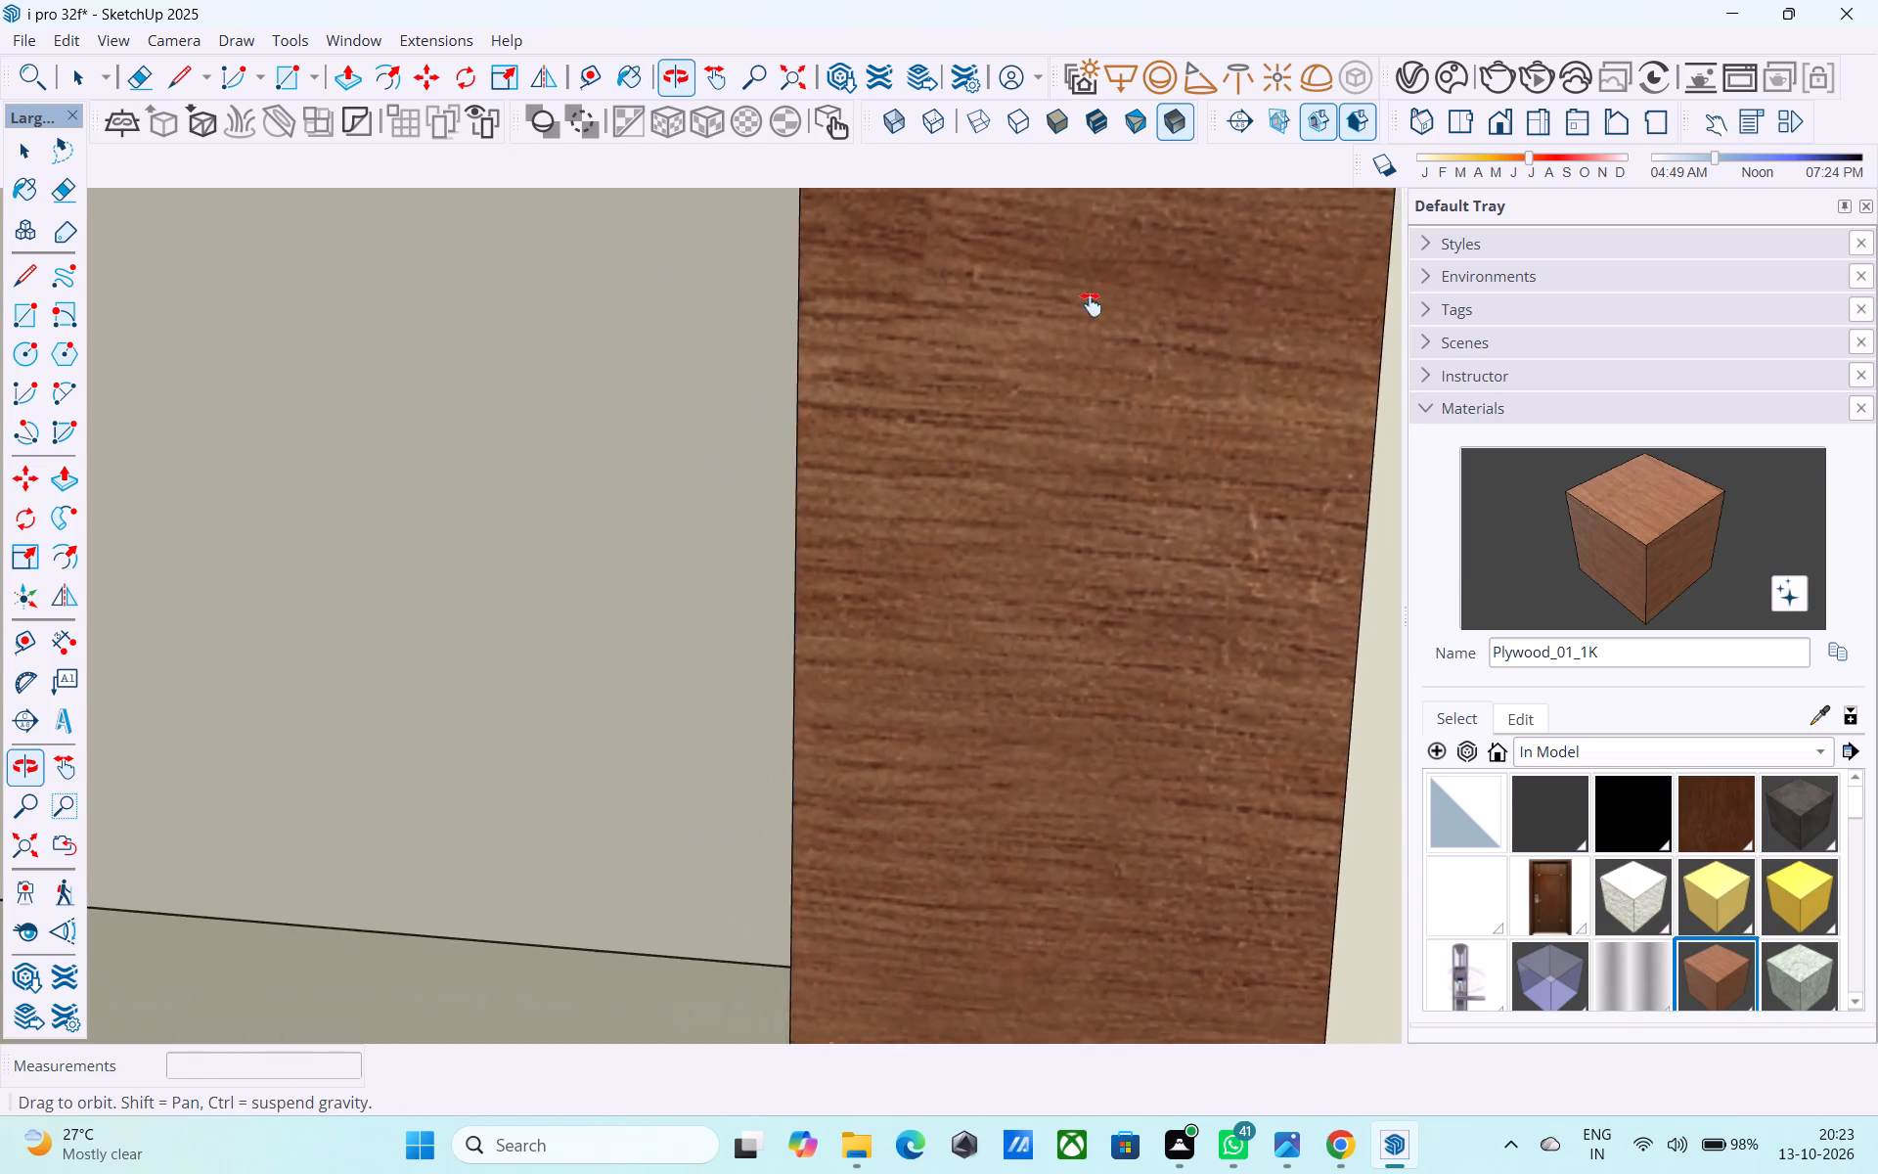
middle_click_drag(1091, 304, 1185, 702, "shift")
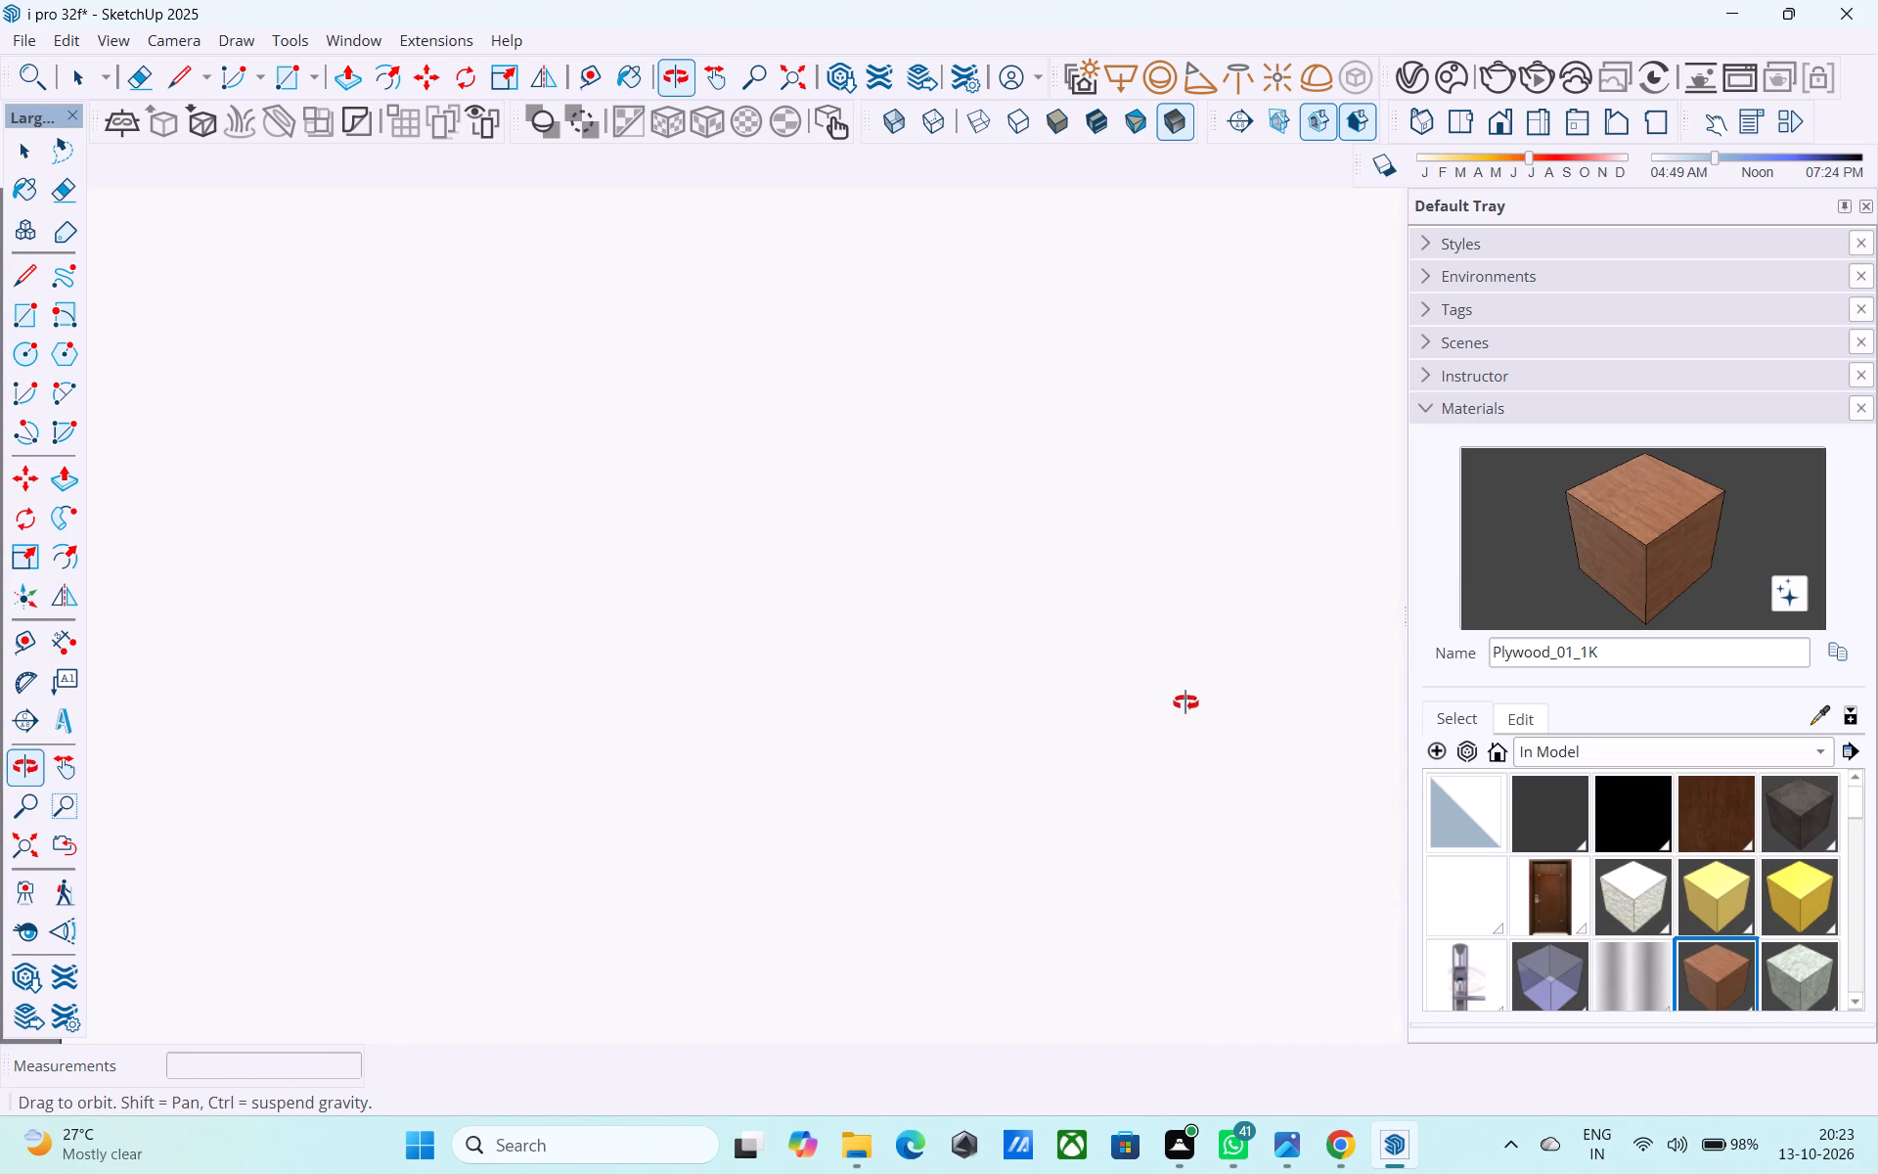
middle_click_drag(1185, 702, 1255, 655, "shift")
middle_click_drag(979, 728, 987, 293)
middle_click_drag(937, 597, 1013, 42, "shift")
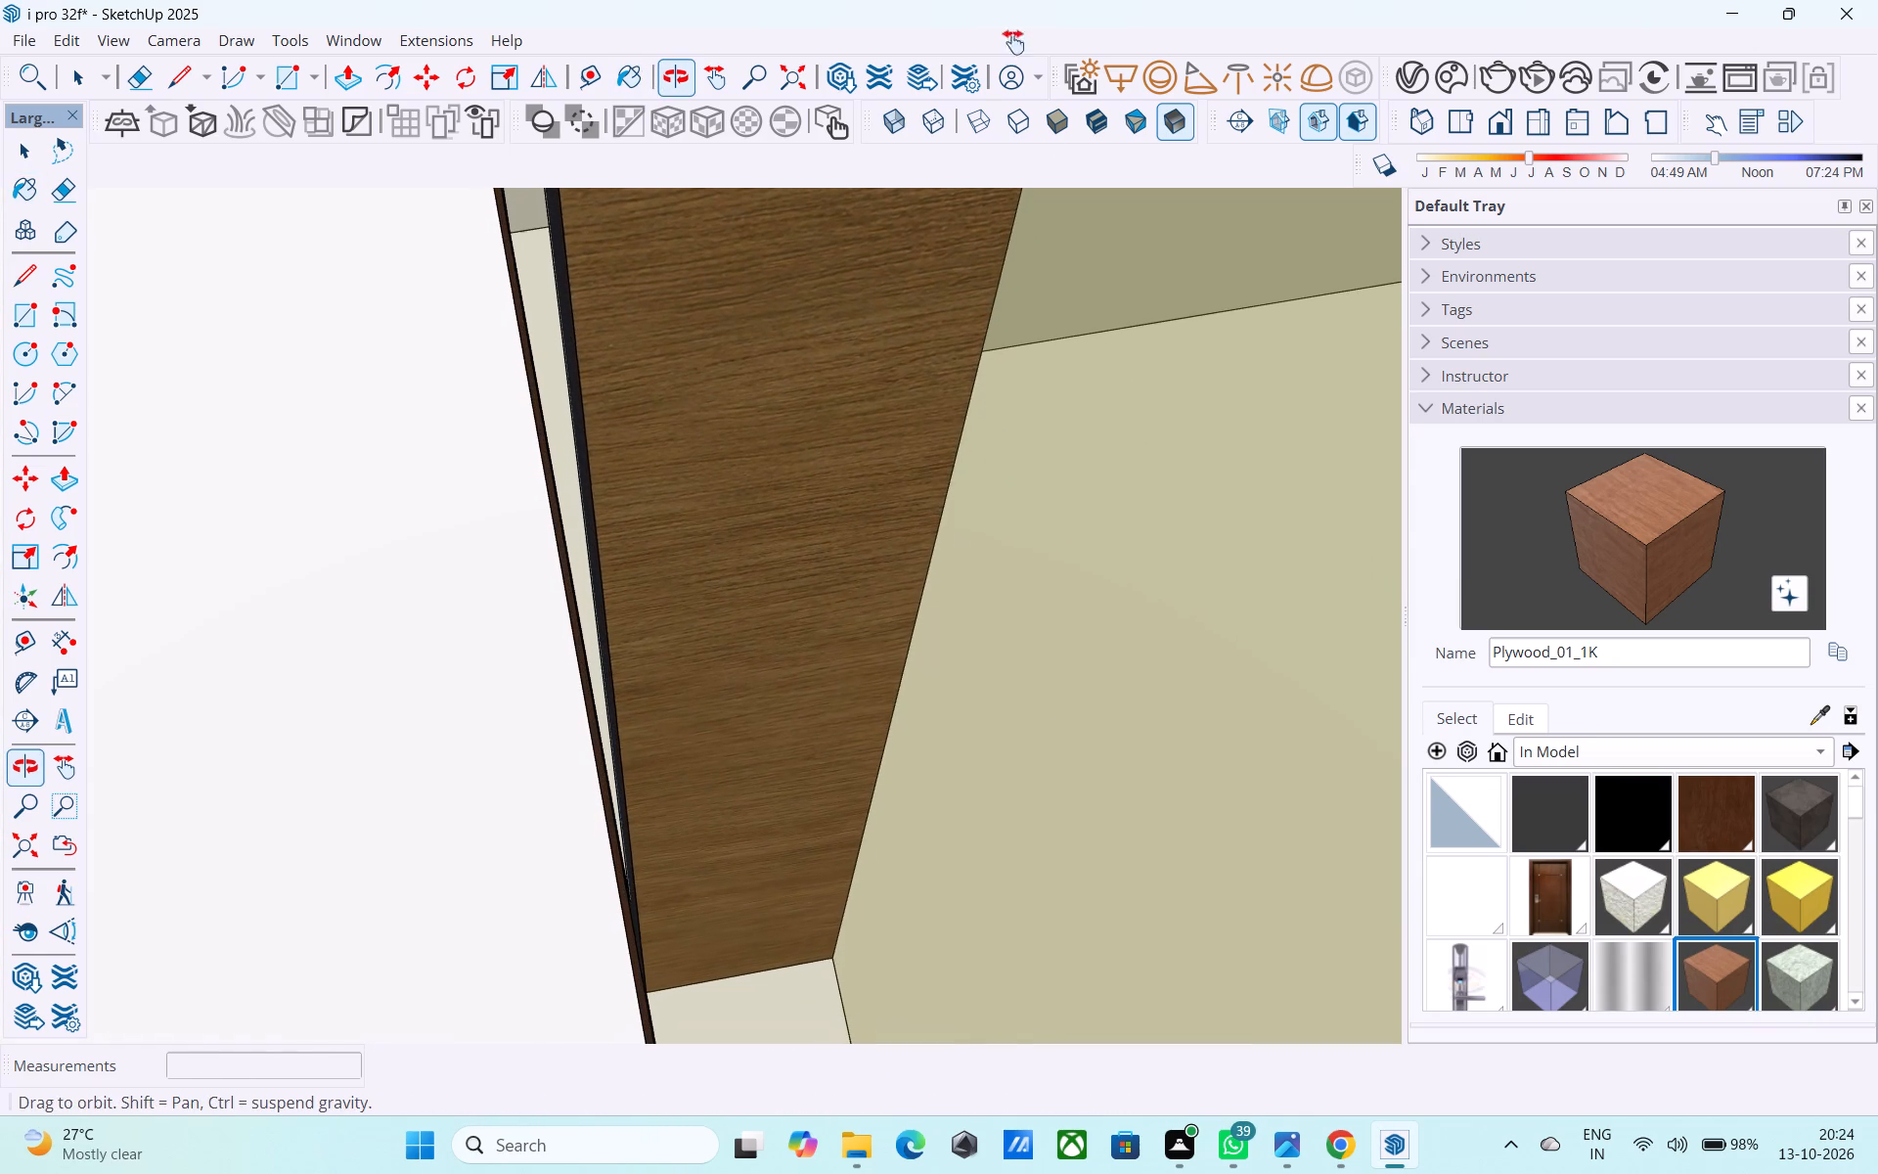
middle_click_drag(1013, 42, 1009, 45, "shift")
middle_click_drag(933, 672, 816, 199, "shift")
middle_click_drag(870, 781, 634, 286, "shift")
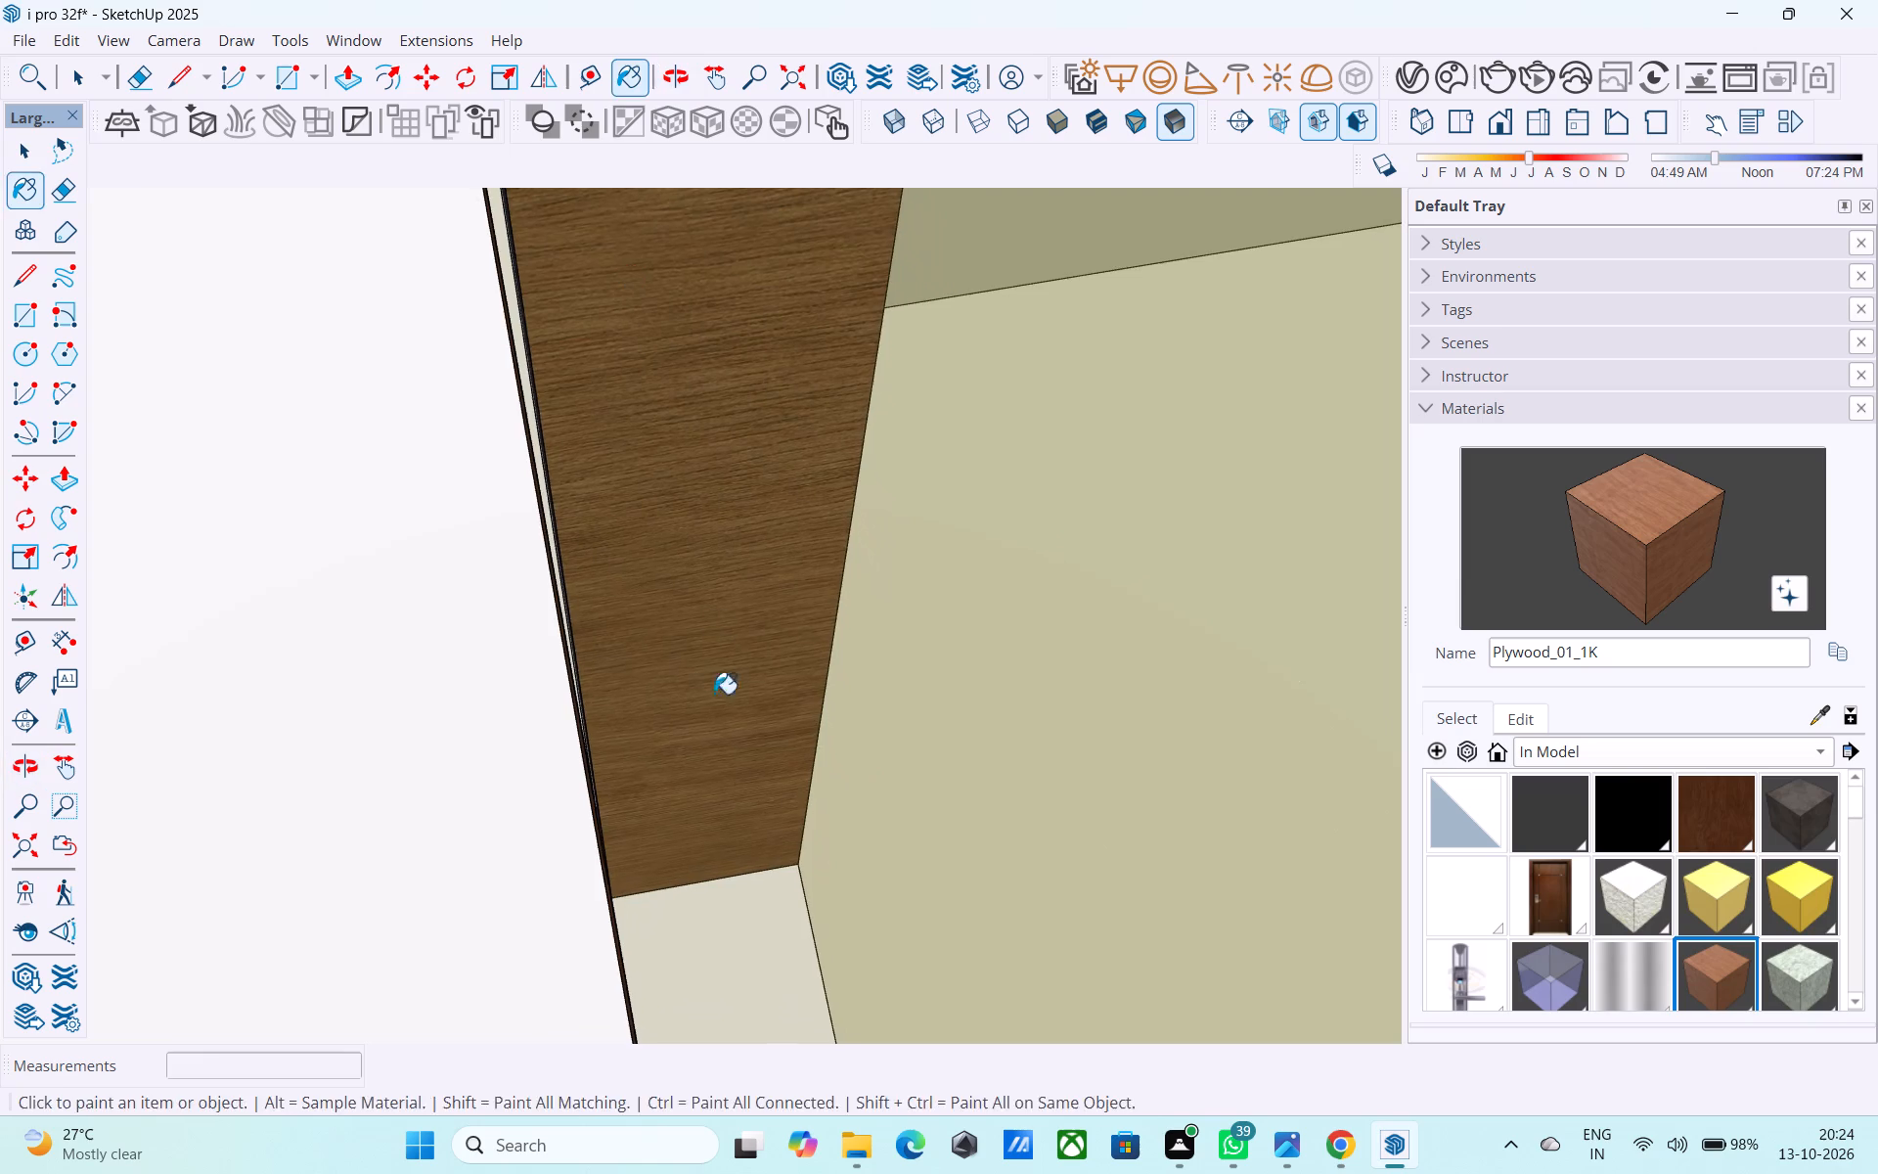
middle_click_drag(714, 696, 554, 324, "shift")
middle_click_drag(686, 519, 657, 374, "shift")
middle_click_drag(840, 778, 751, 594, "shift")
scroll(767, 656, "up", 1)
middle_click_drag(767, 656, 715, 635)
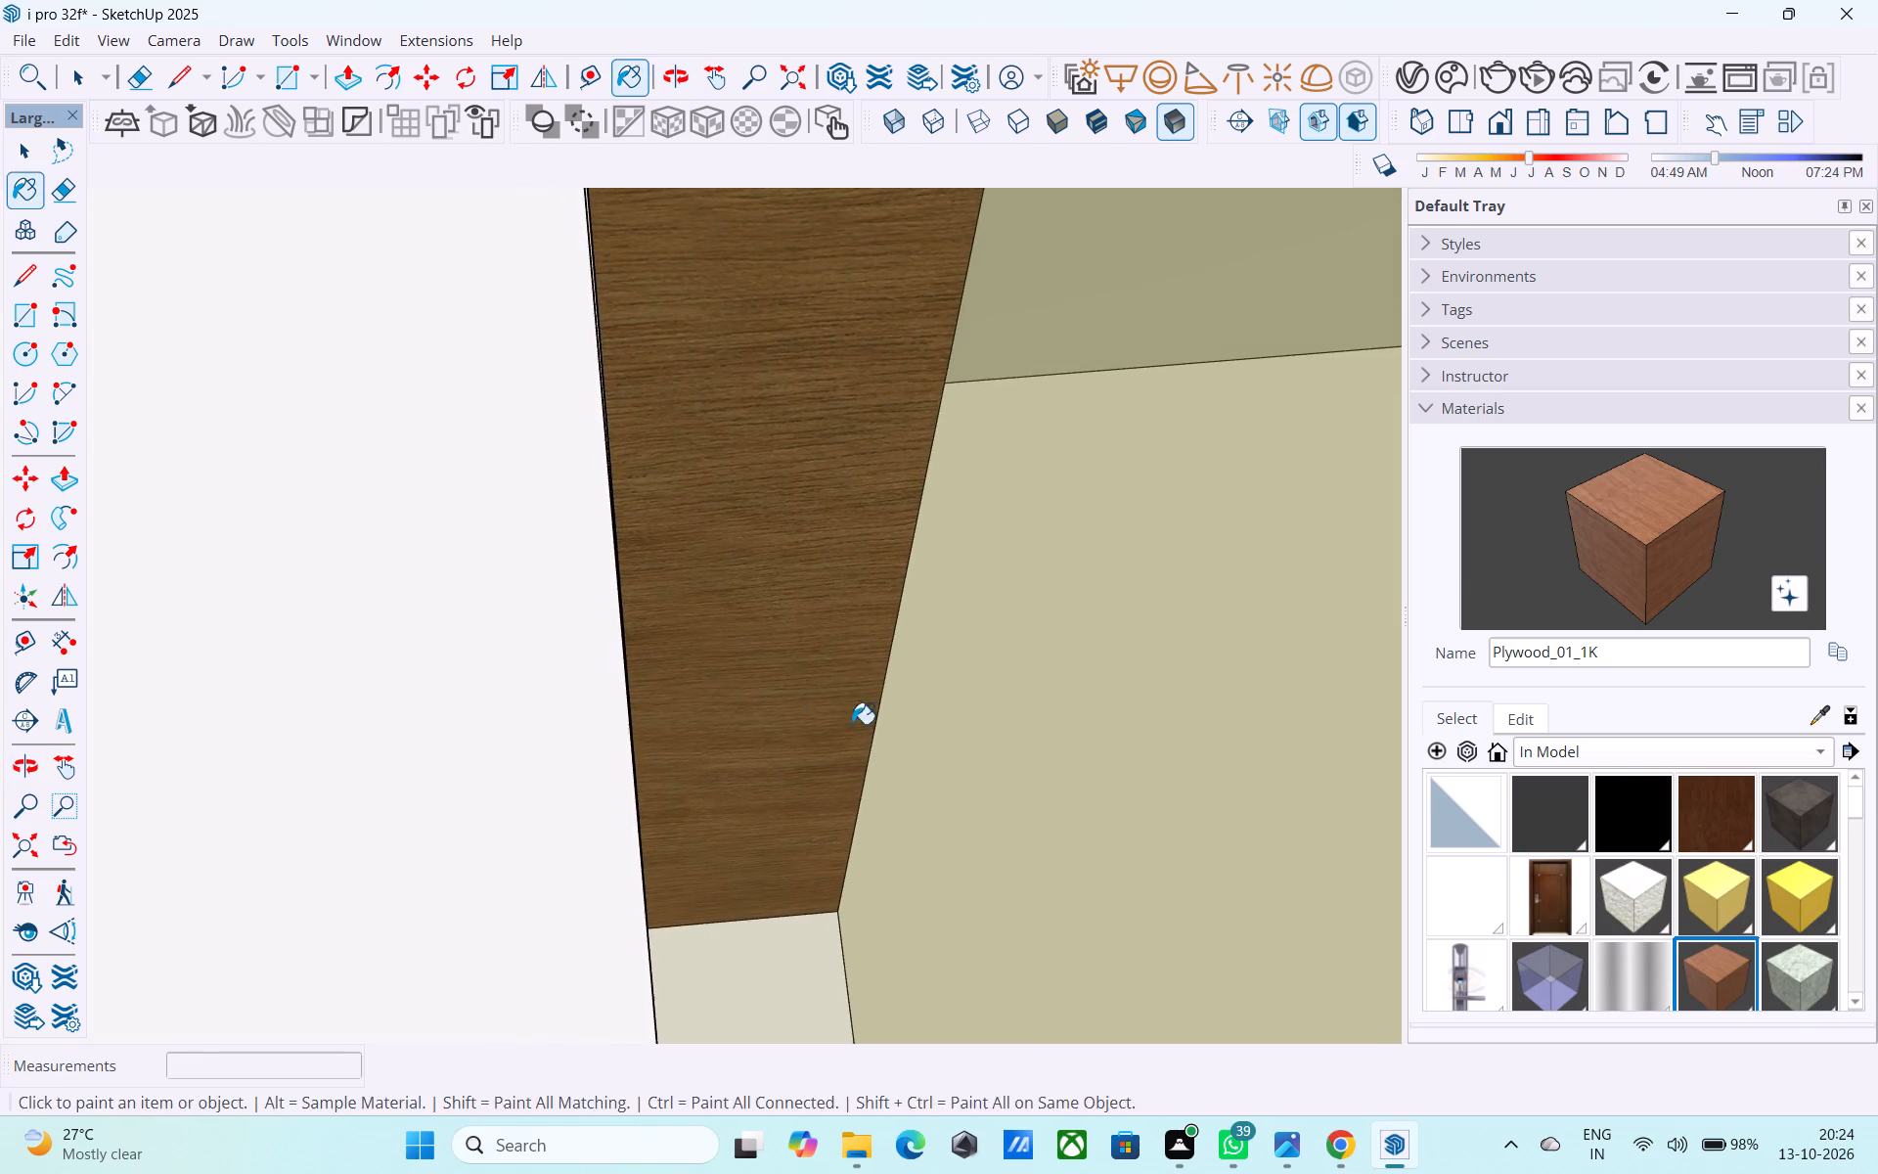
middle_click_drag(878, 730, 534, 445)
middle_click_drag(776, 720, 758, 458, "shift")
middle_click_drag(755, 580, 625, 565, "shift")
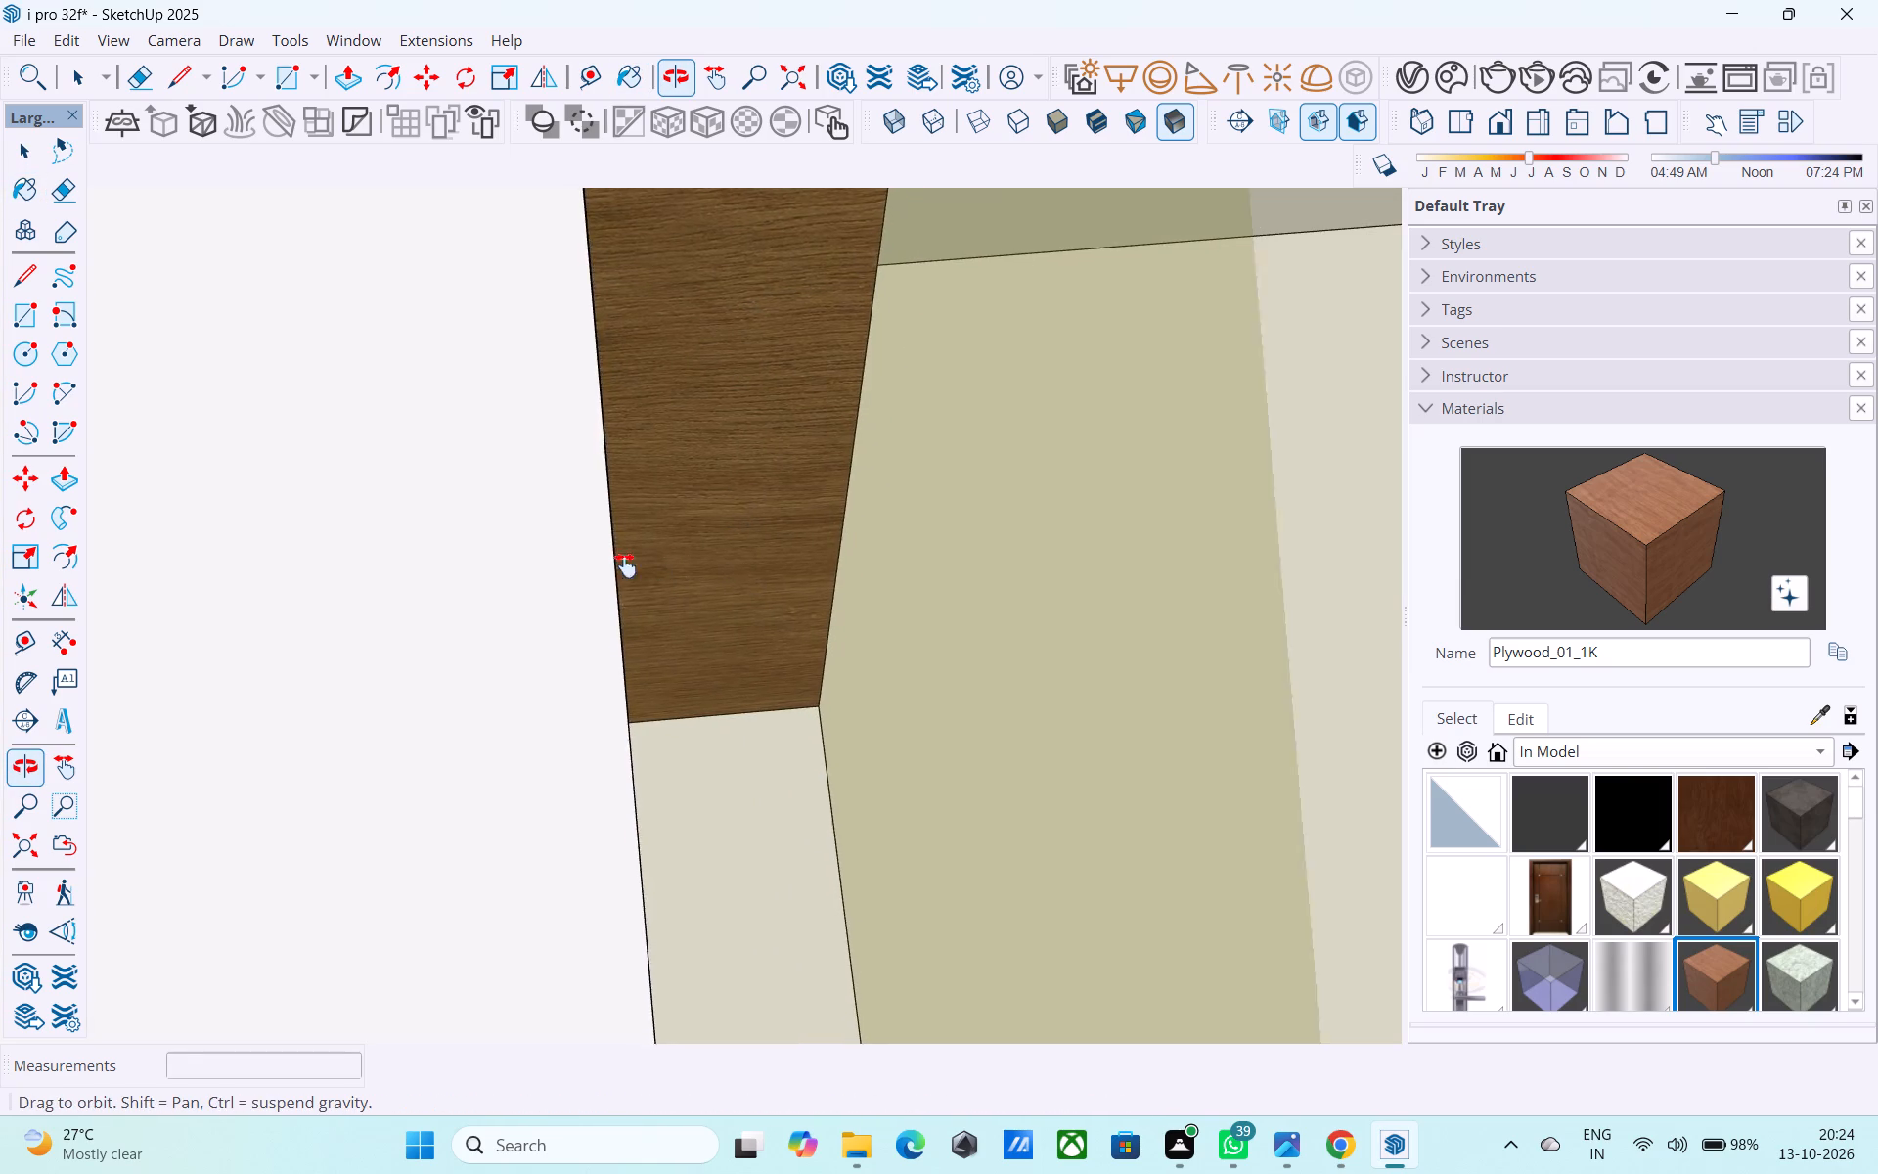
middle_click_drag(625, 565, 590, 568, "shift")
left_click(737, 833)
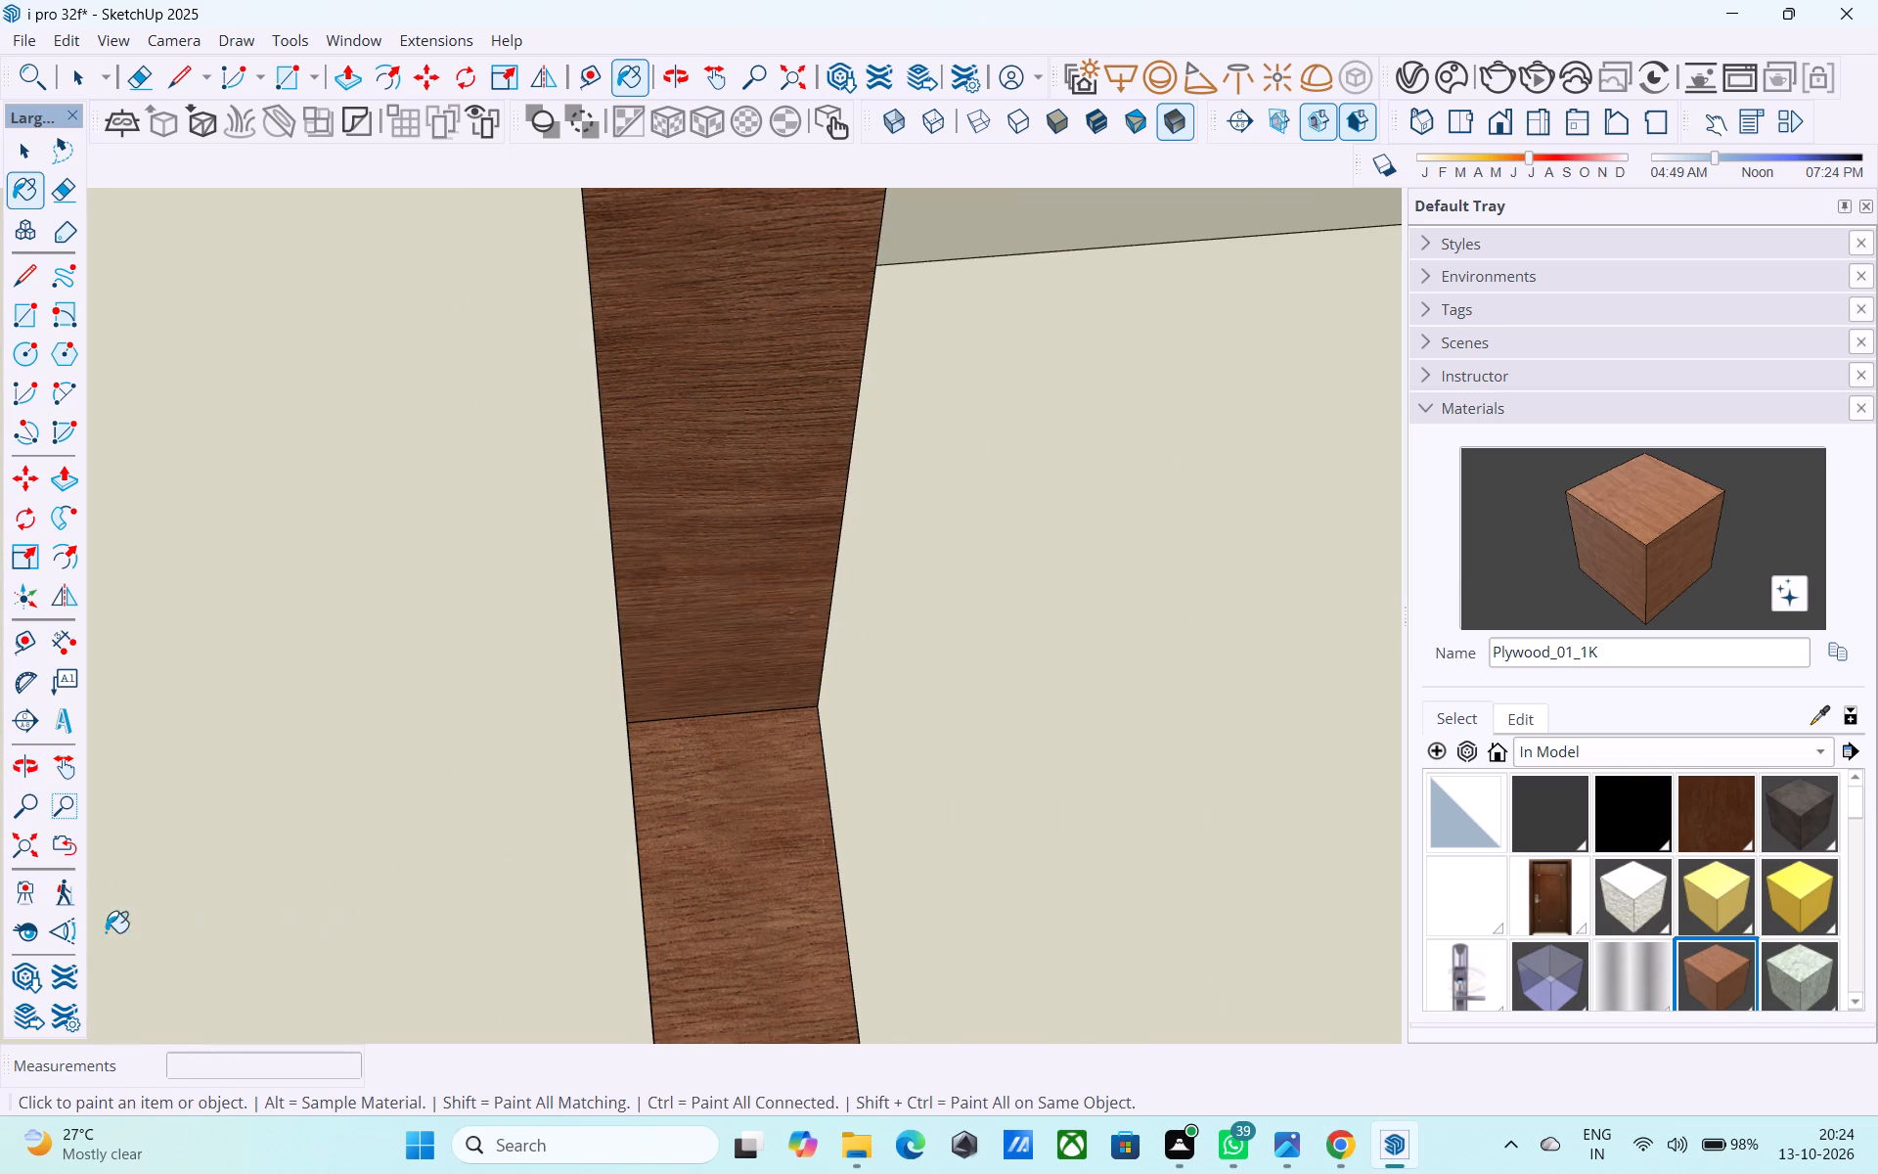
Paint the head face inside the door-side opening of the small ground-floor window with Plywood_01_1K.
left_click(25, 946)
left_click_drag(634, 787, 576, 77)
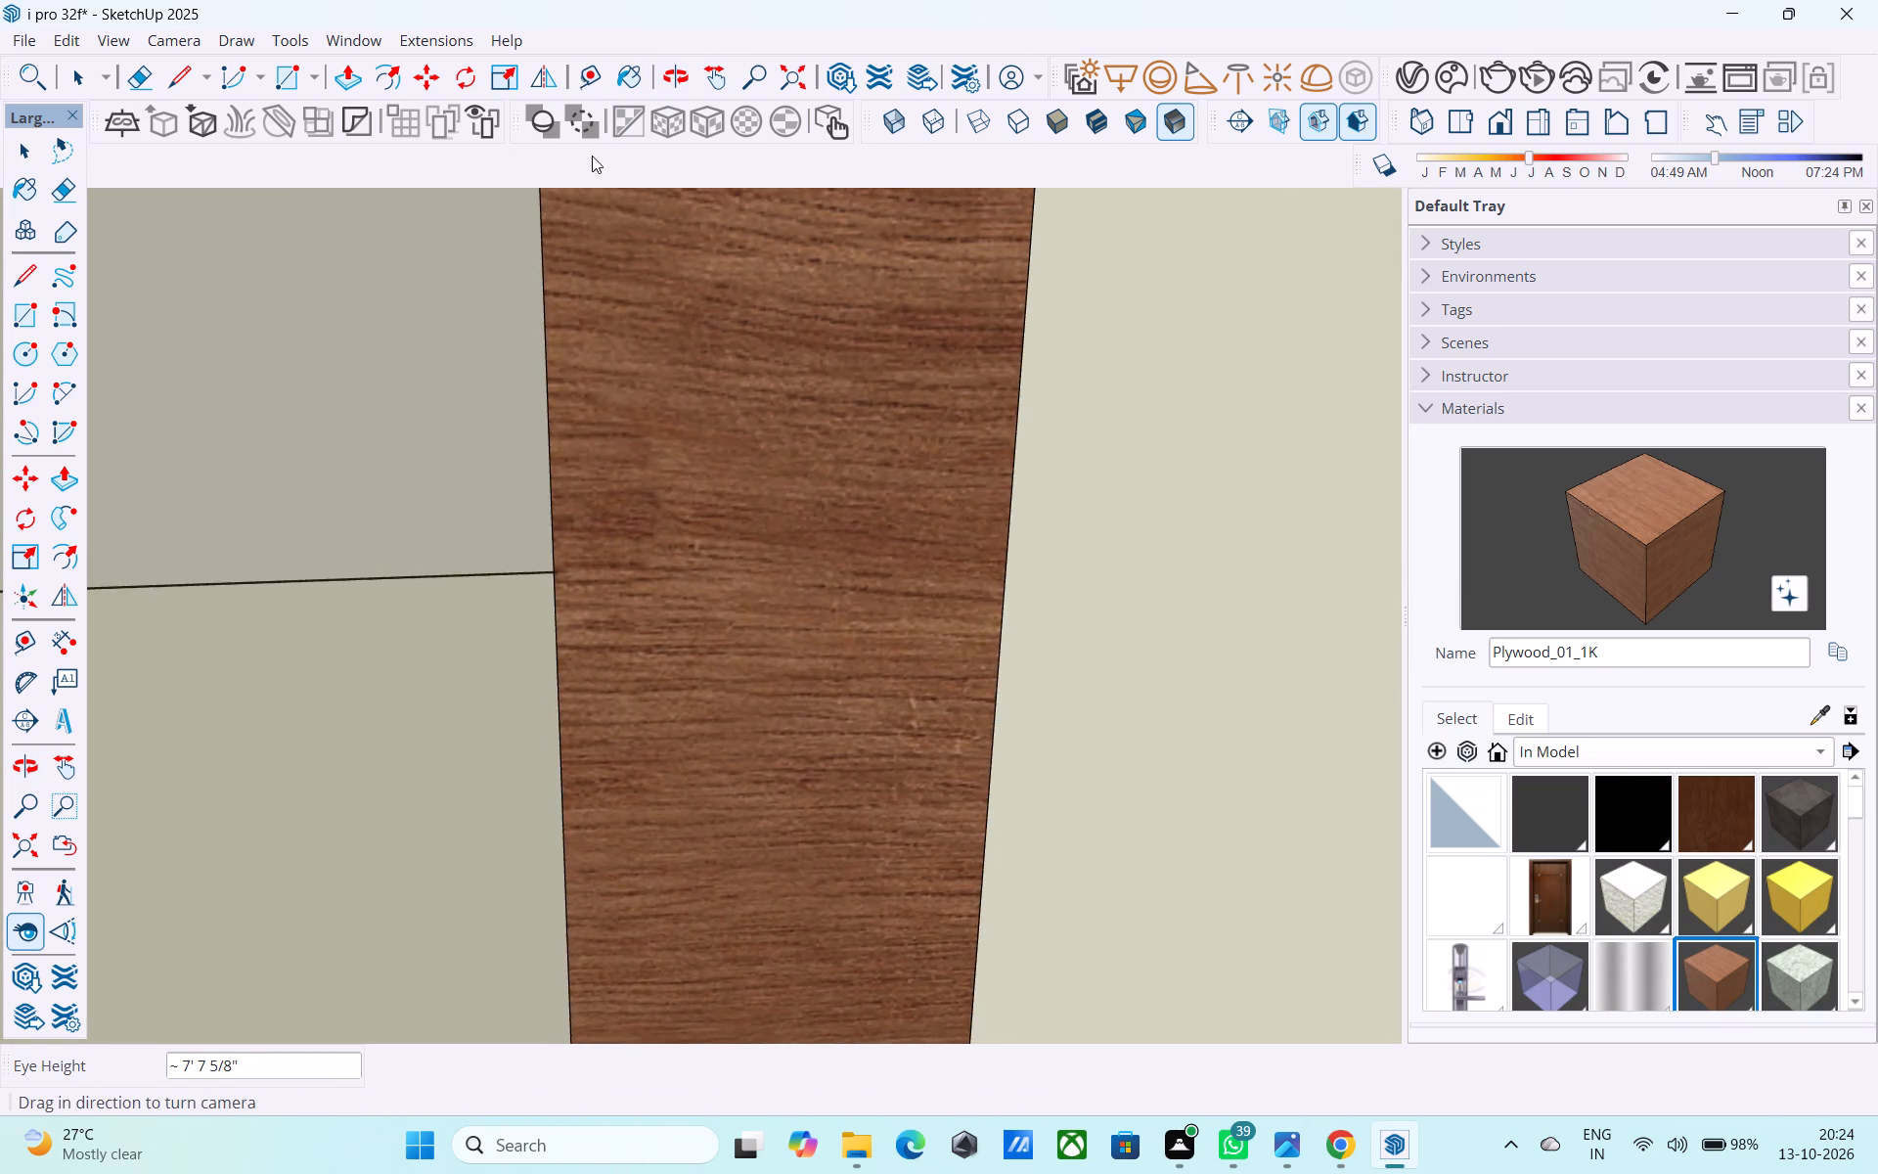
left_click_drag(703, 637, 708, 2)
left_click_drag(701, 542, 702, 340)
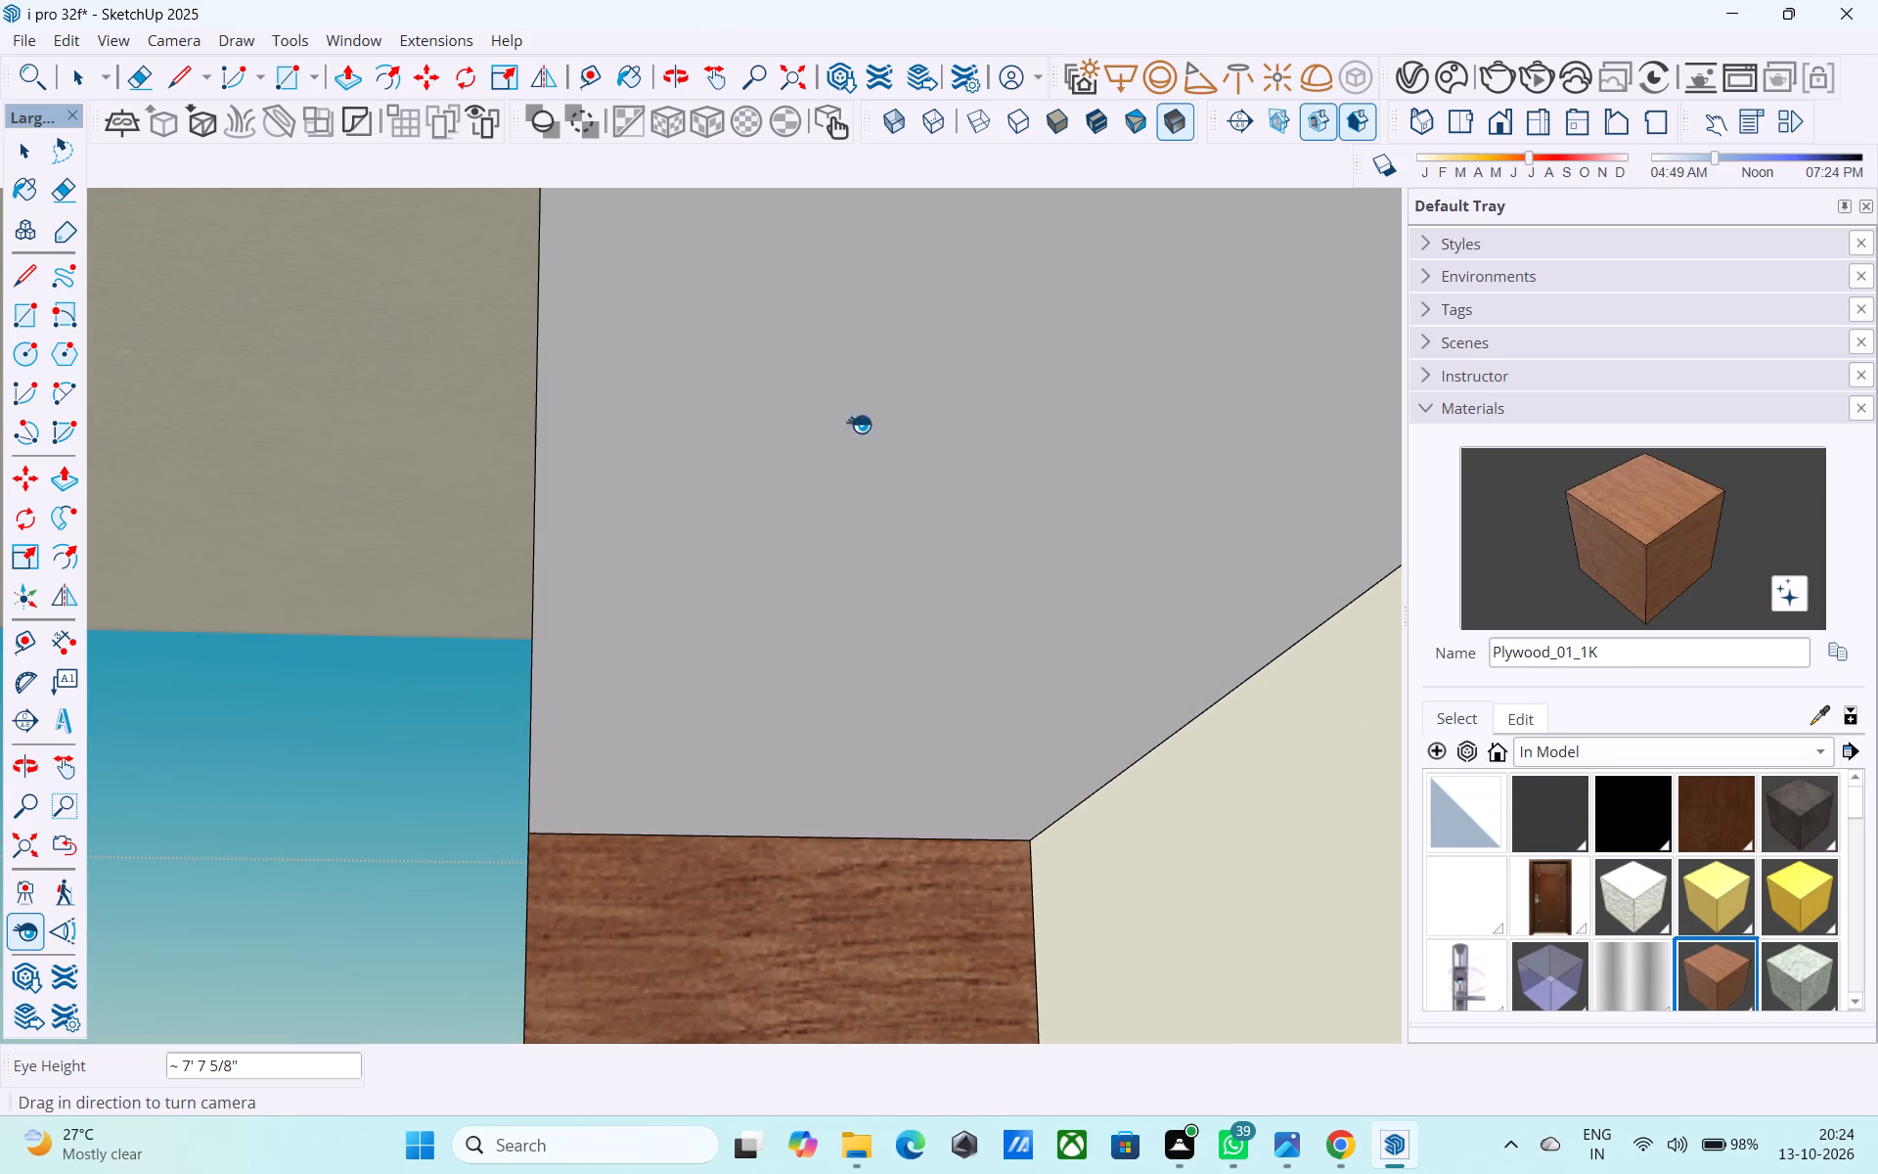
left_click(1595, 514)
left_click(1059, 487)
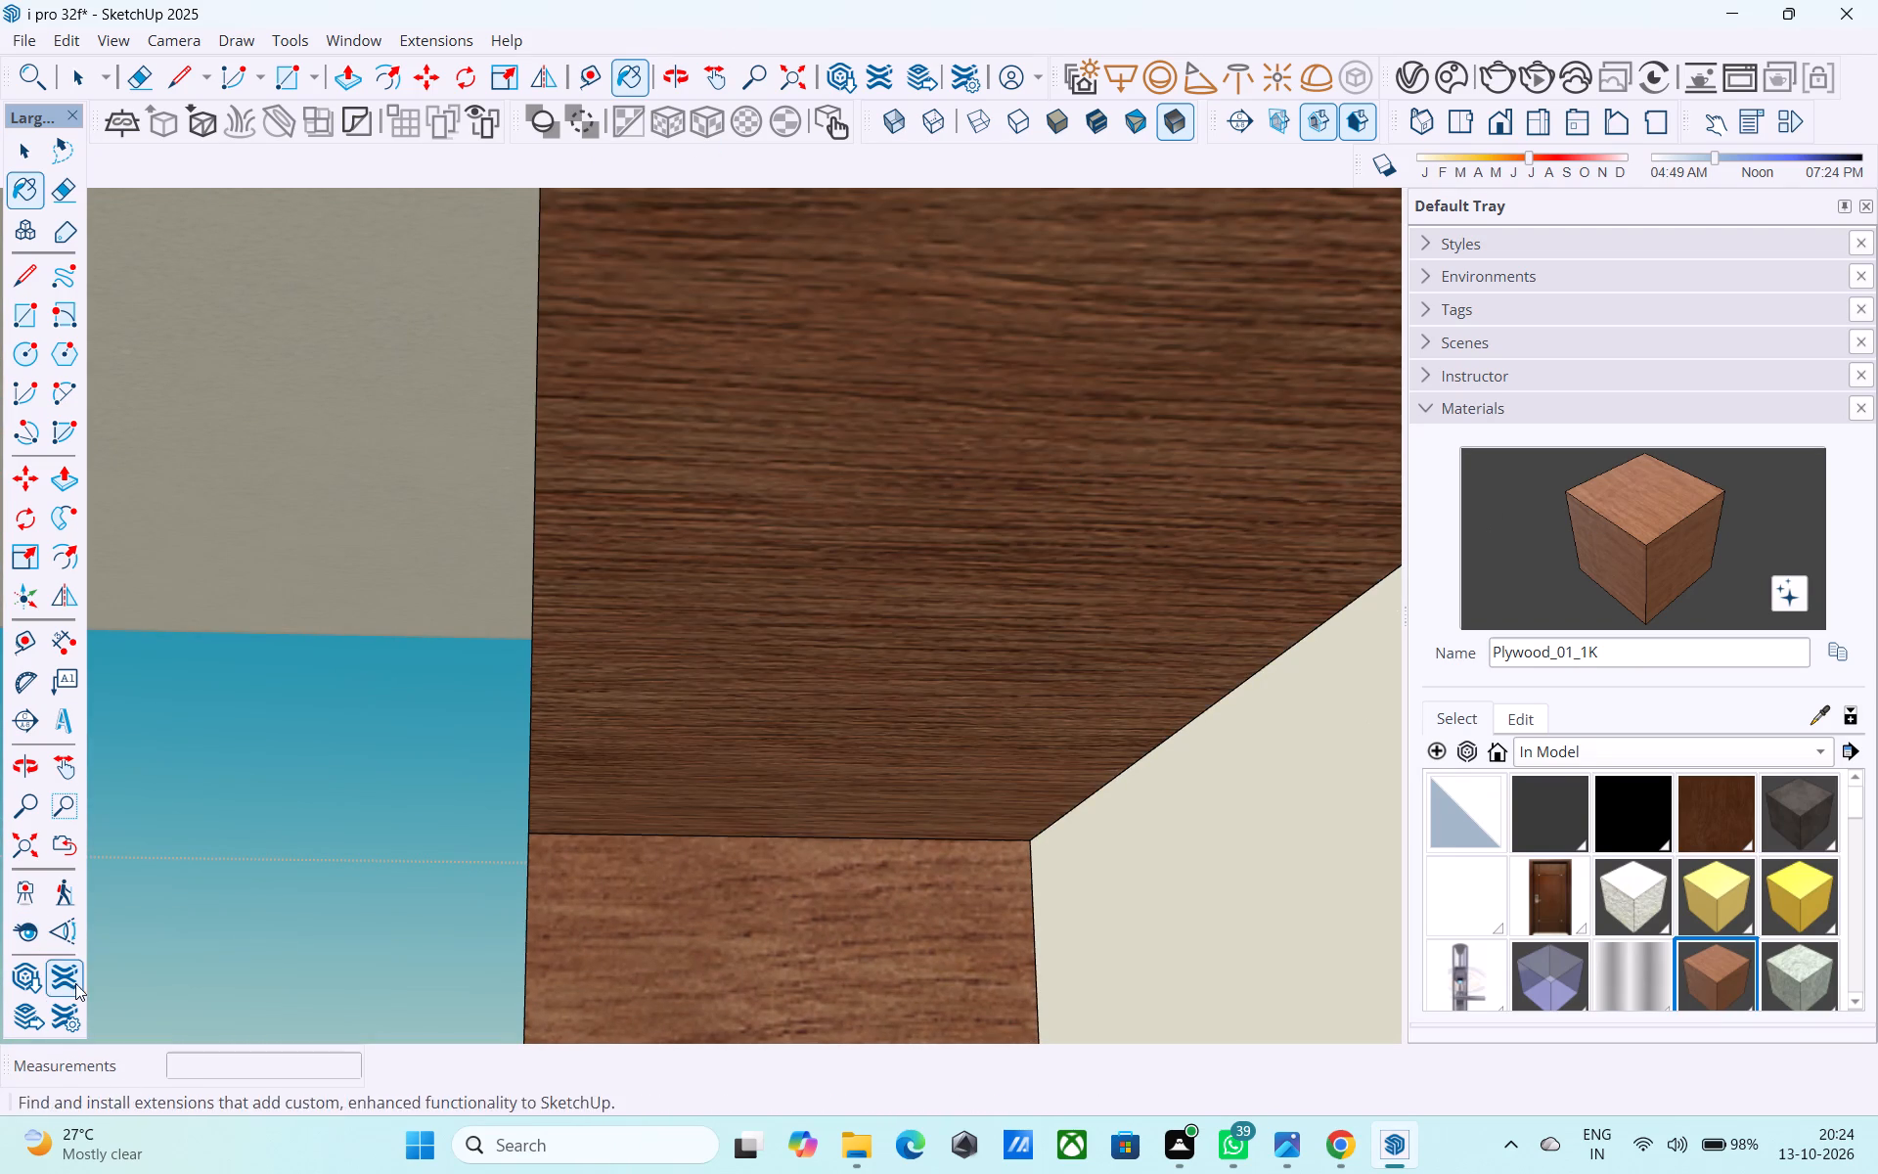
Paint the outer jamb face inside the door-side opening of the small ground-floor window with Plywood_01_1K.
left_click(33, 922)
left_click_drag(696, 889, 1877, 848)
left_click_drag(351, 852, 1758, 860)
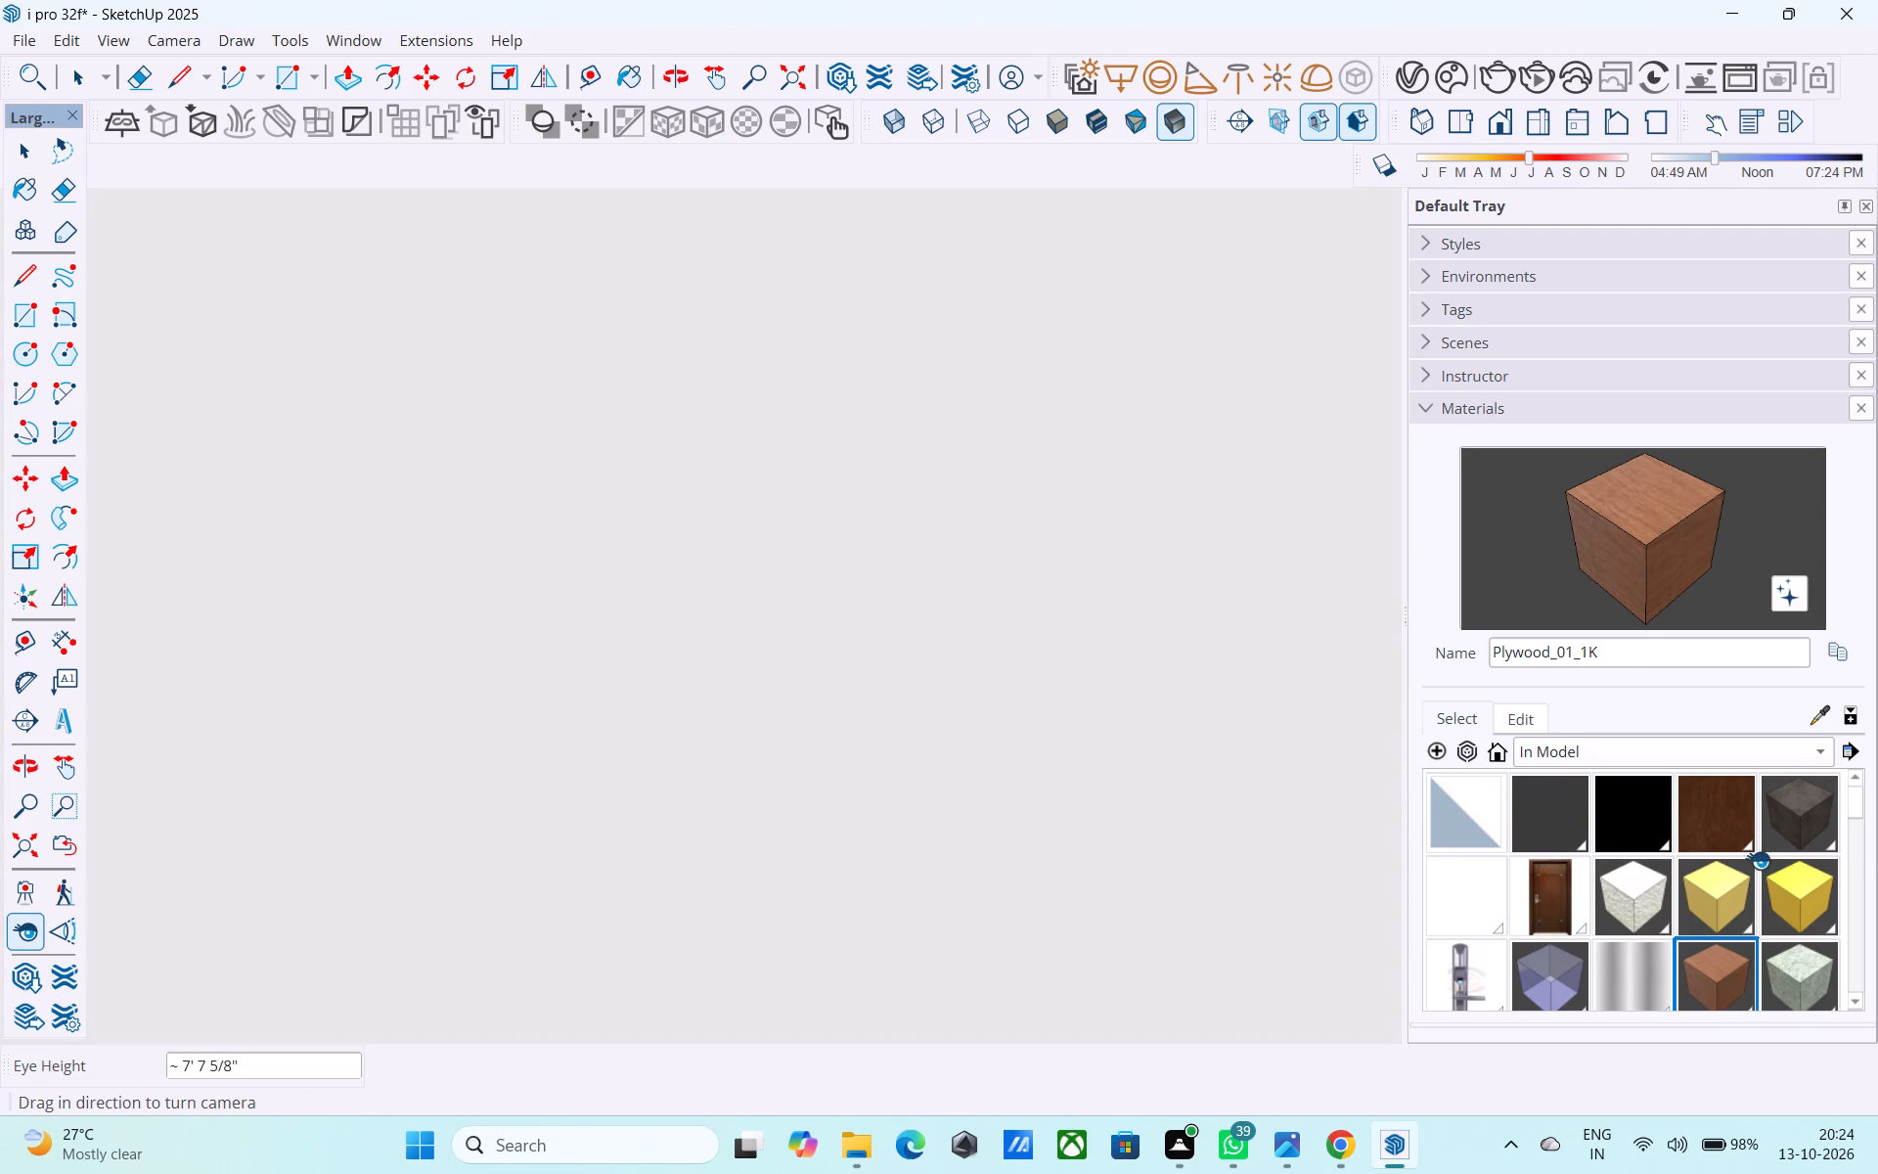
left_click_drag(1758, 860, 1535, 828)
left_click(1636, 534)
left_click(784, 704)
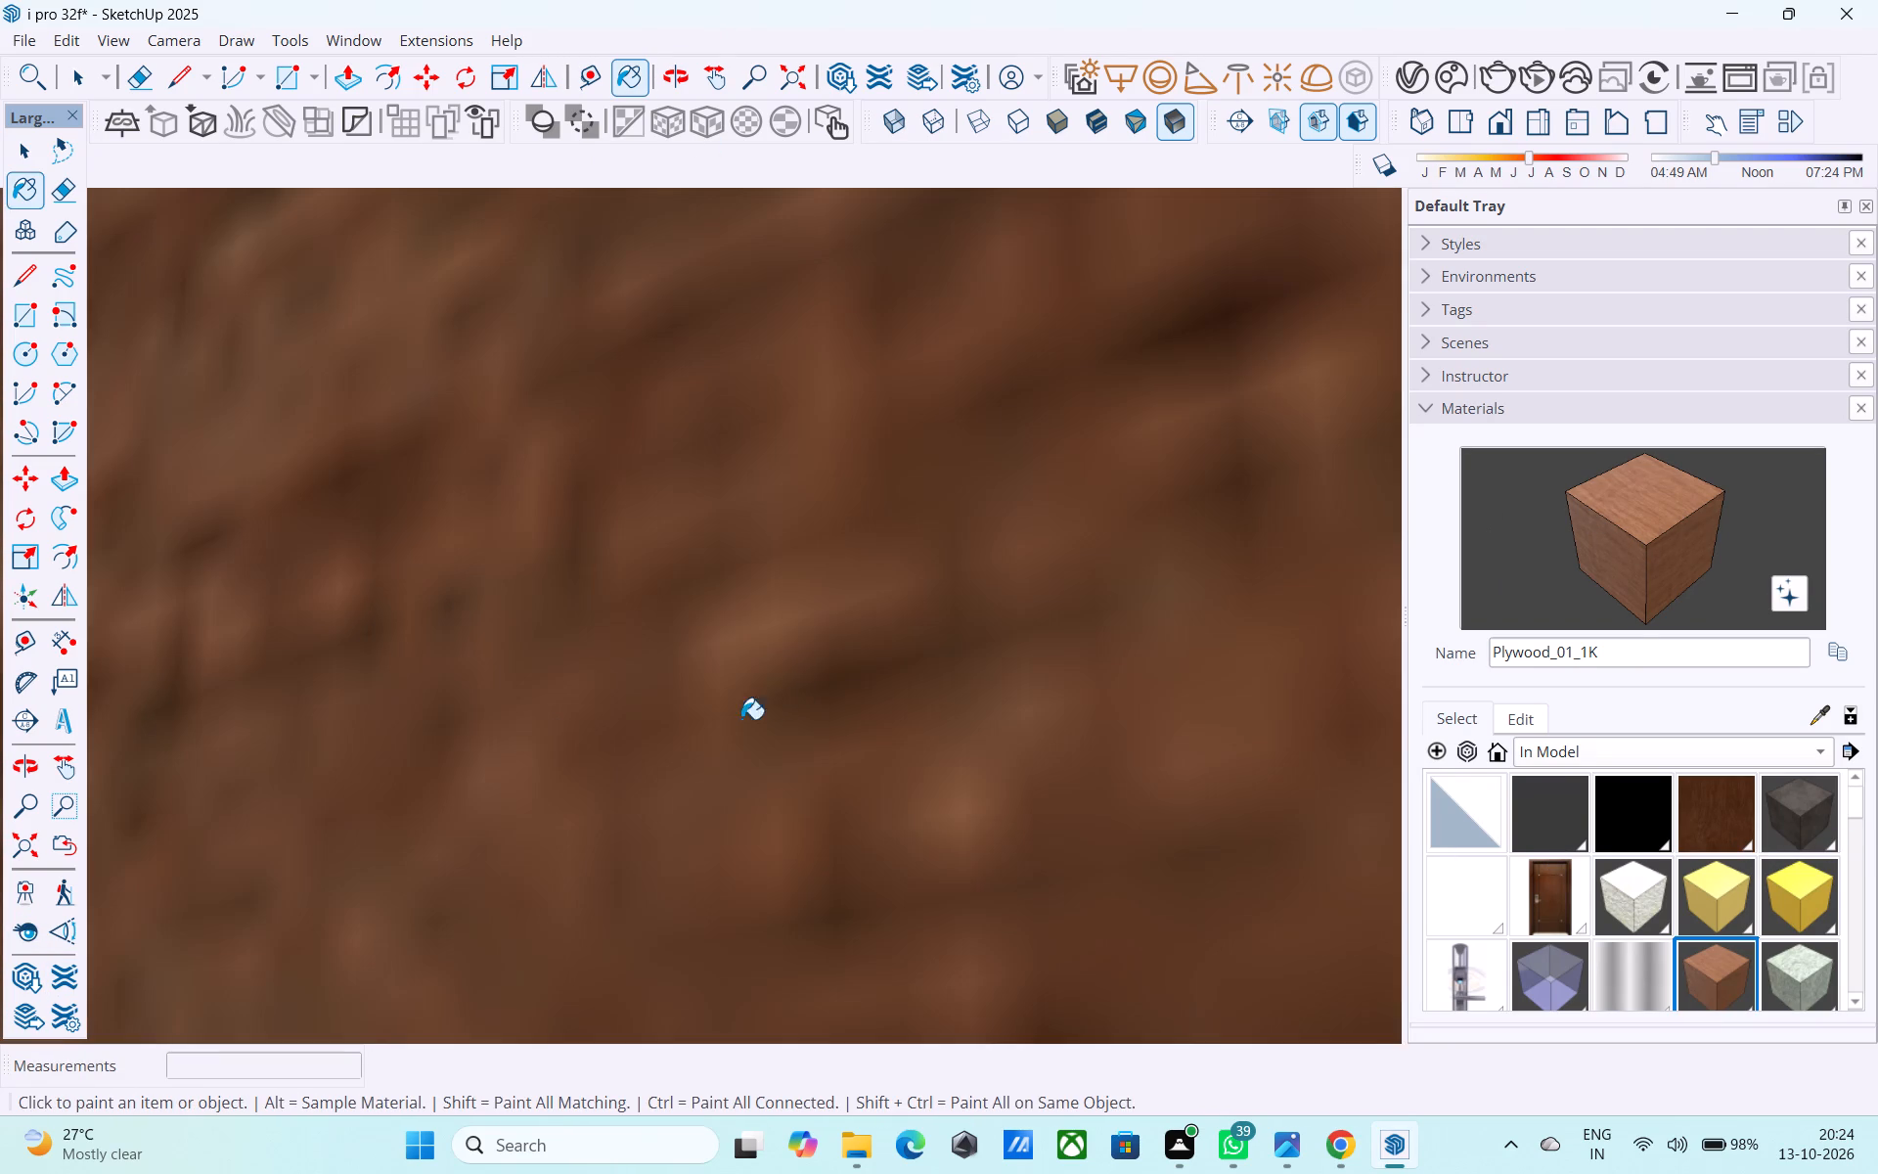
Examine the small ground-floor window's two openings for remaining unpainted surround faces.
left_click_drag(726, 723, 391, 755)
left_click(22, 925)
left_click_drag(956, 828, 187, 840)
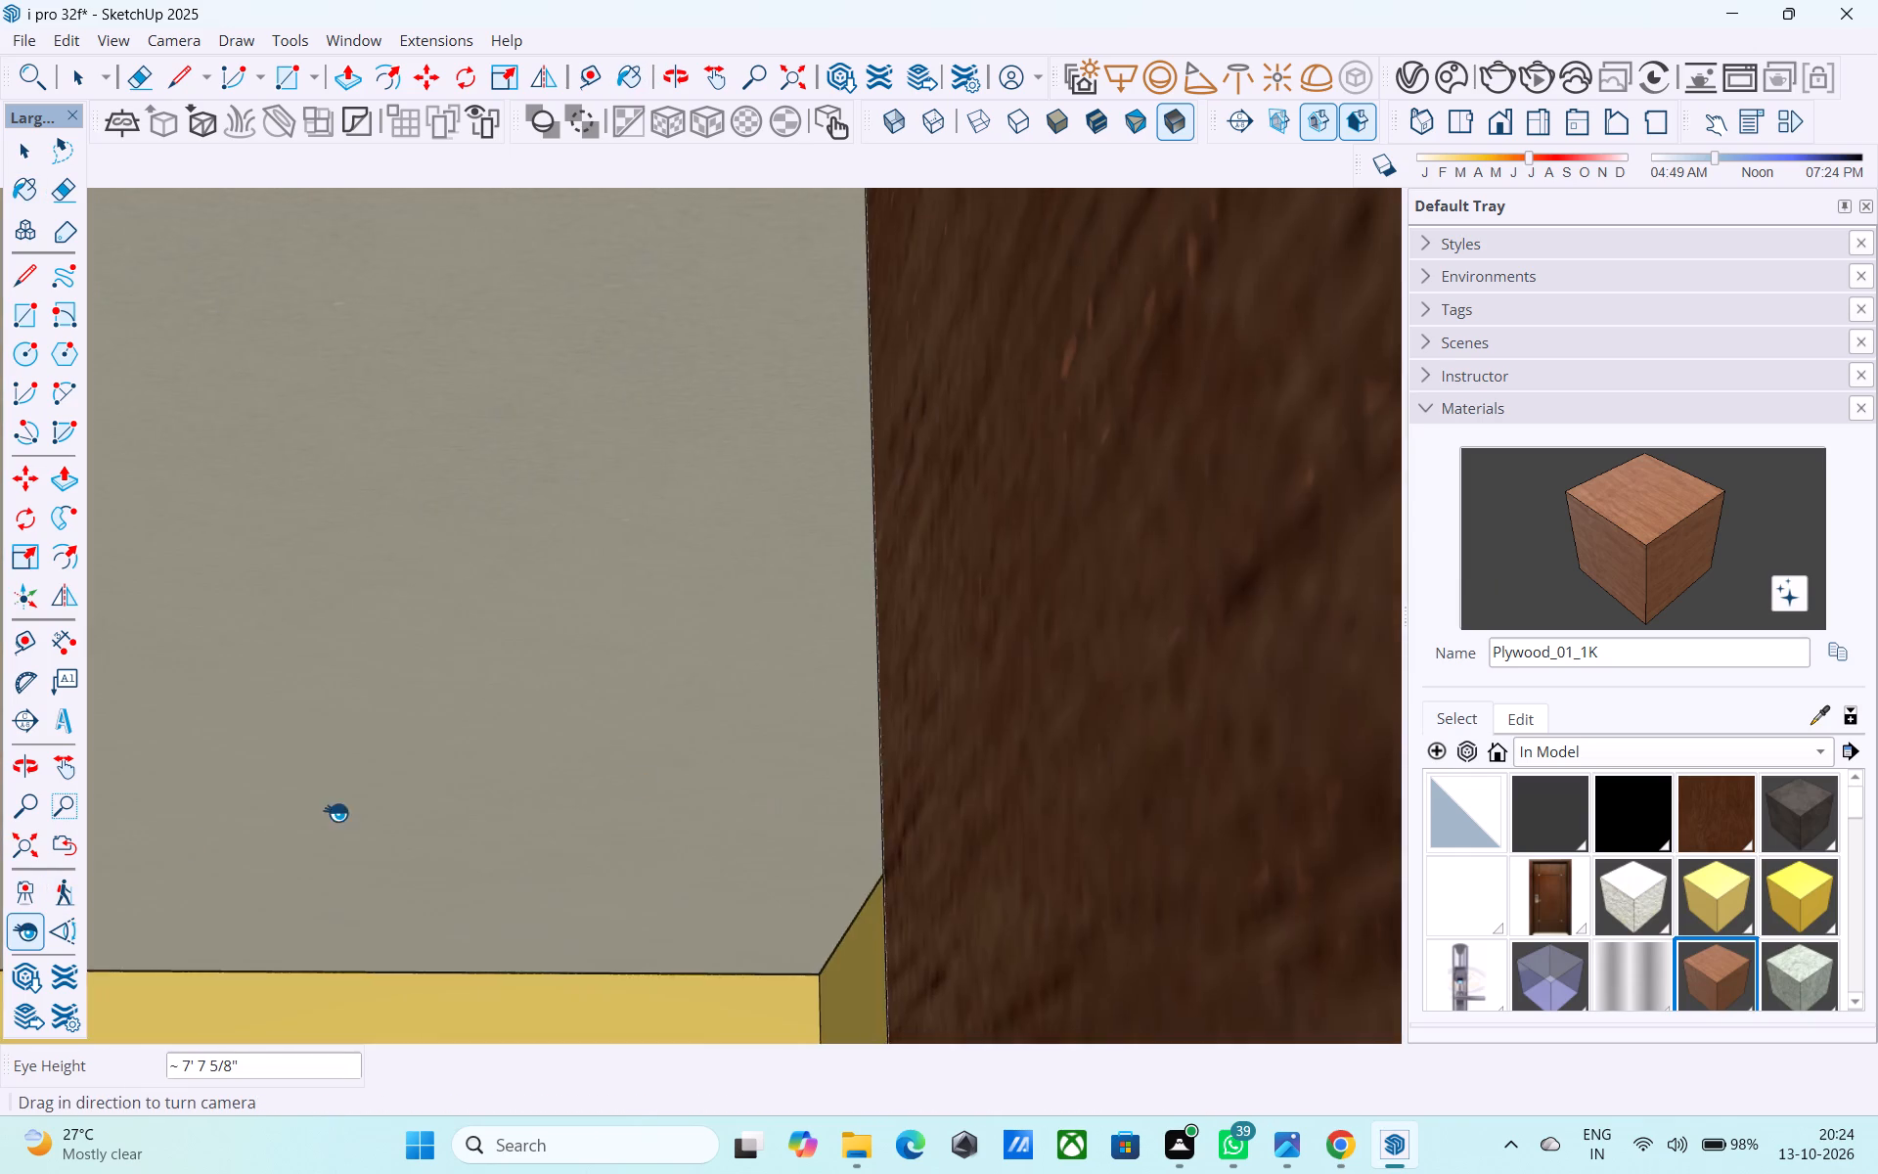
left_click_drag(956, 739, 0, 774)
left_click_drag(1184, 699, 334, 726)
scroll(595, 730, "up", 3)
middle_click_drag(595, 730, 1153, 830)
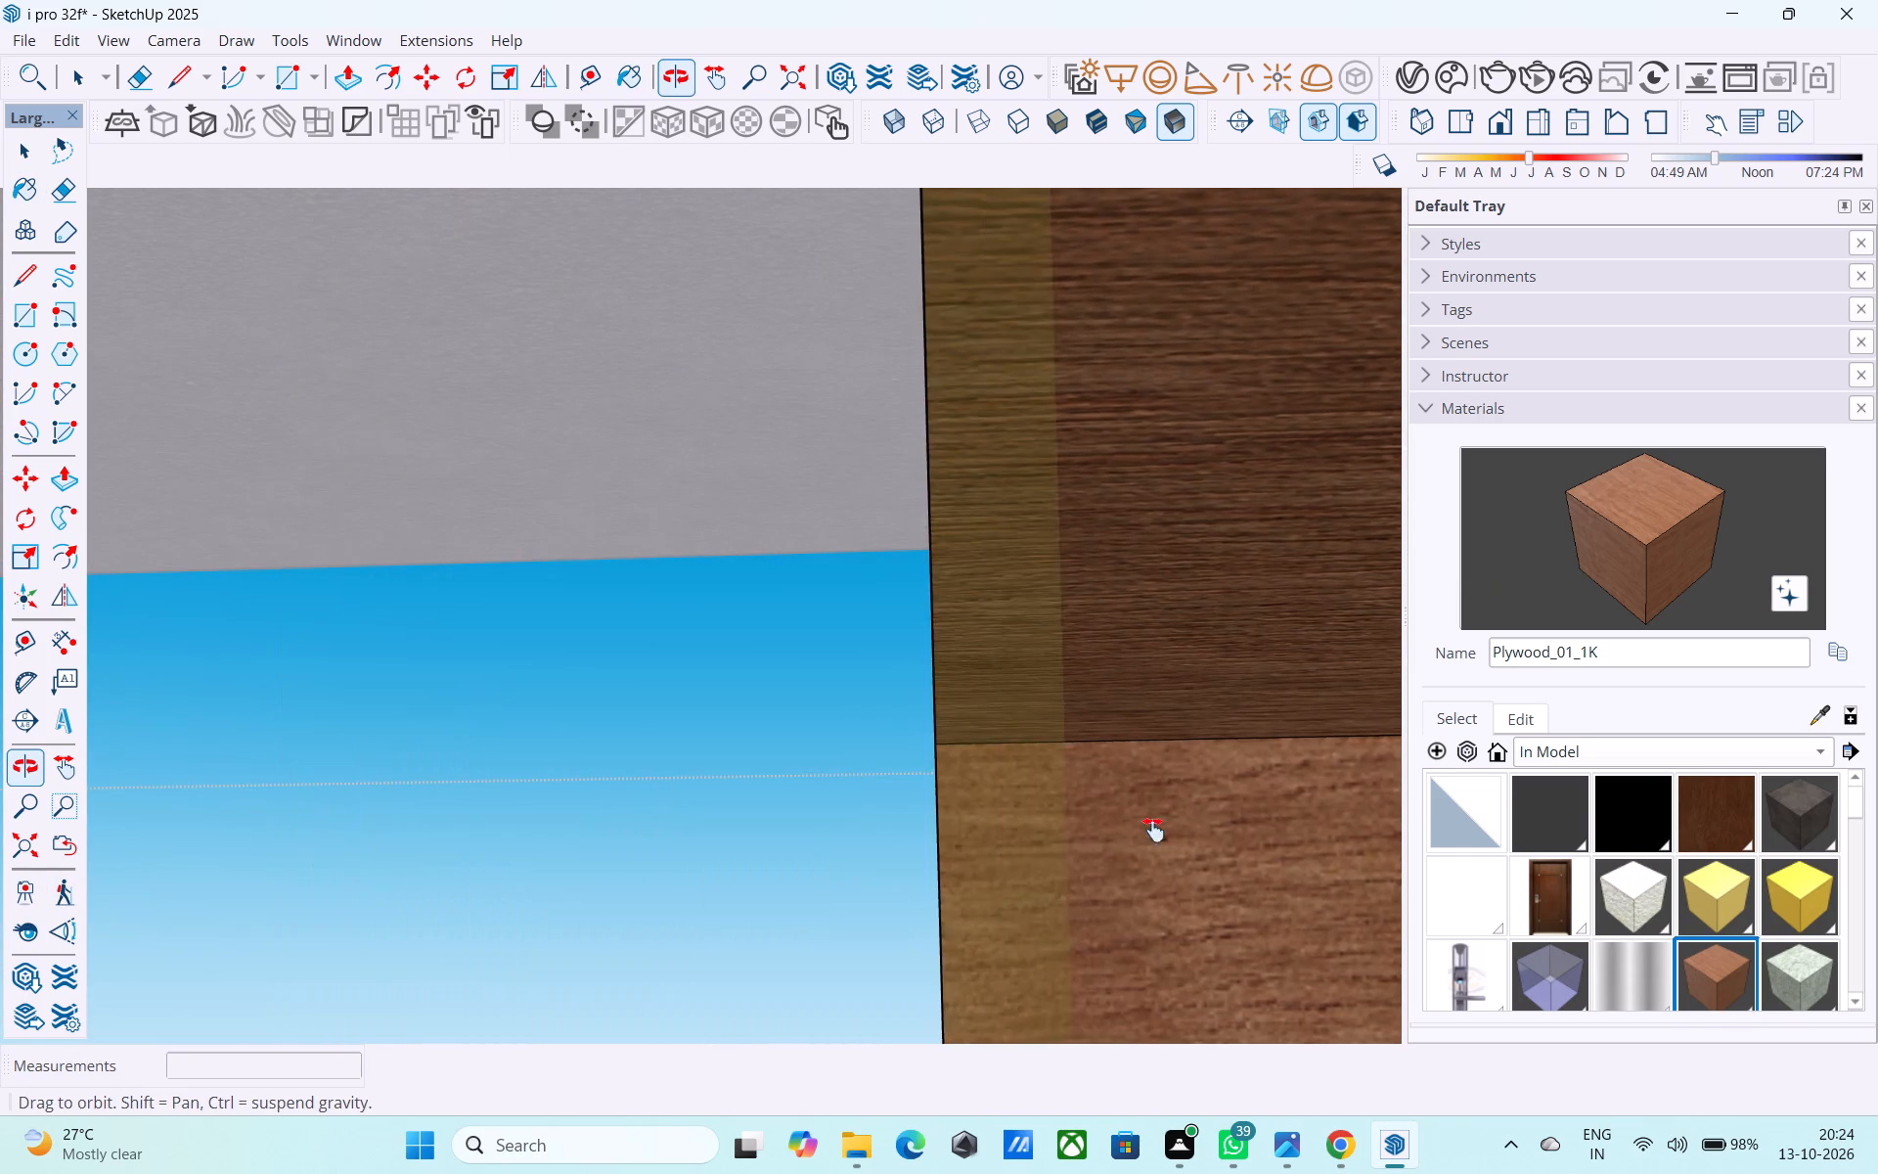
middle_click_drag(1153, 830, 1456, 831)
middle_click_drag(770, 673, 875, 782, "shift")
scroll(883, 776, "down", 1)
middle_click_drag(883, 776, 1259, 789, "shift")
scroll(1259, 789, "up", 16)
scroll(1293, 772, "down", 4)
middle_click_drag(1295, 779, 917, 634)
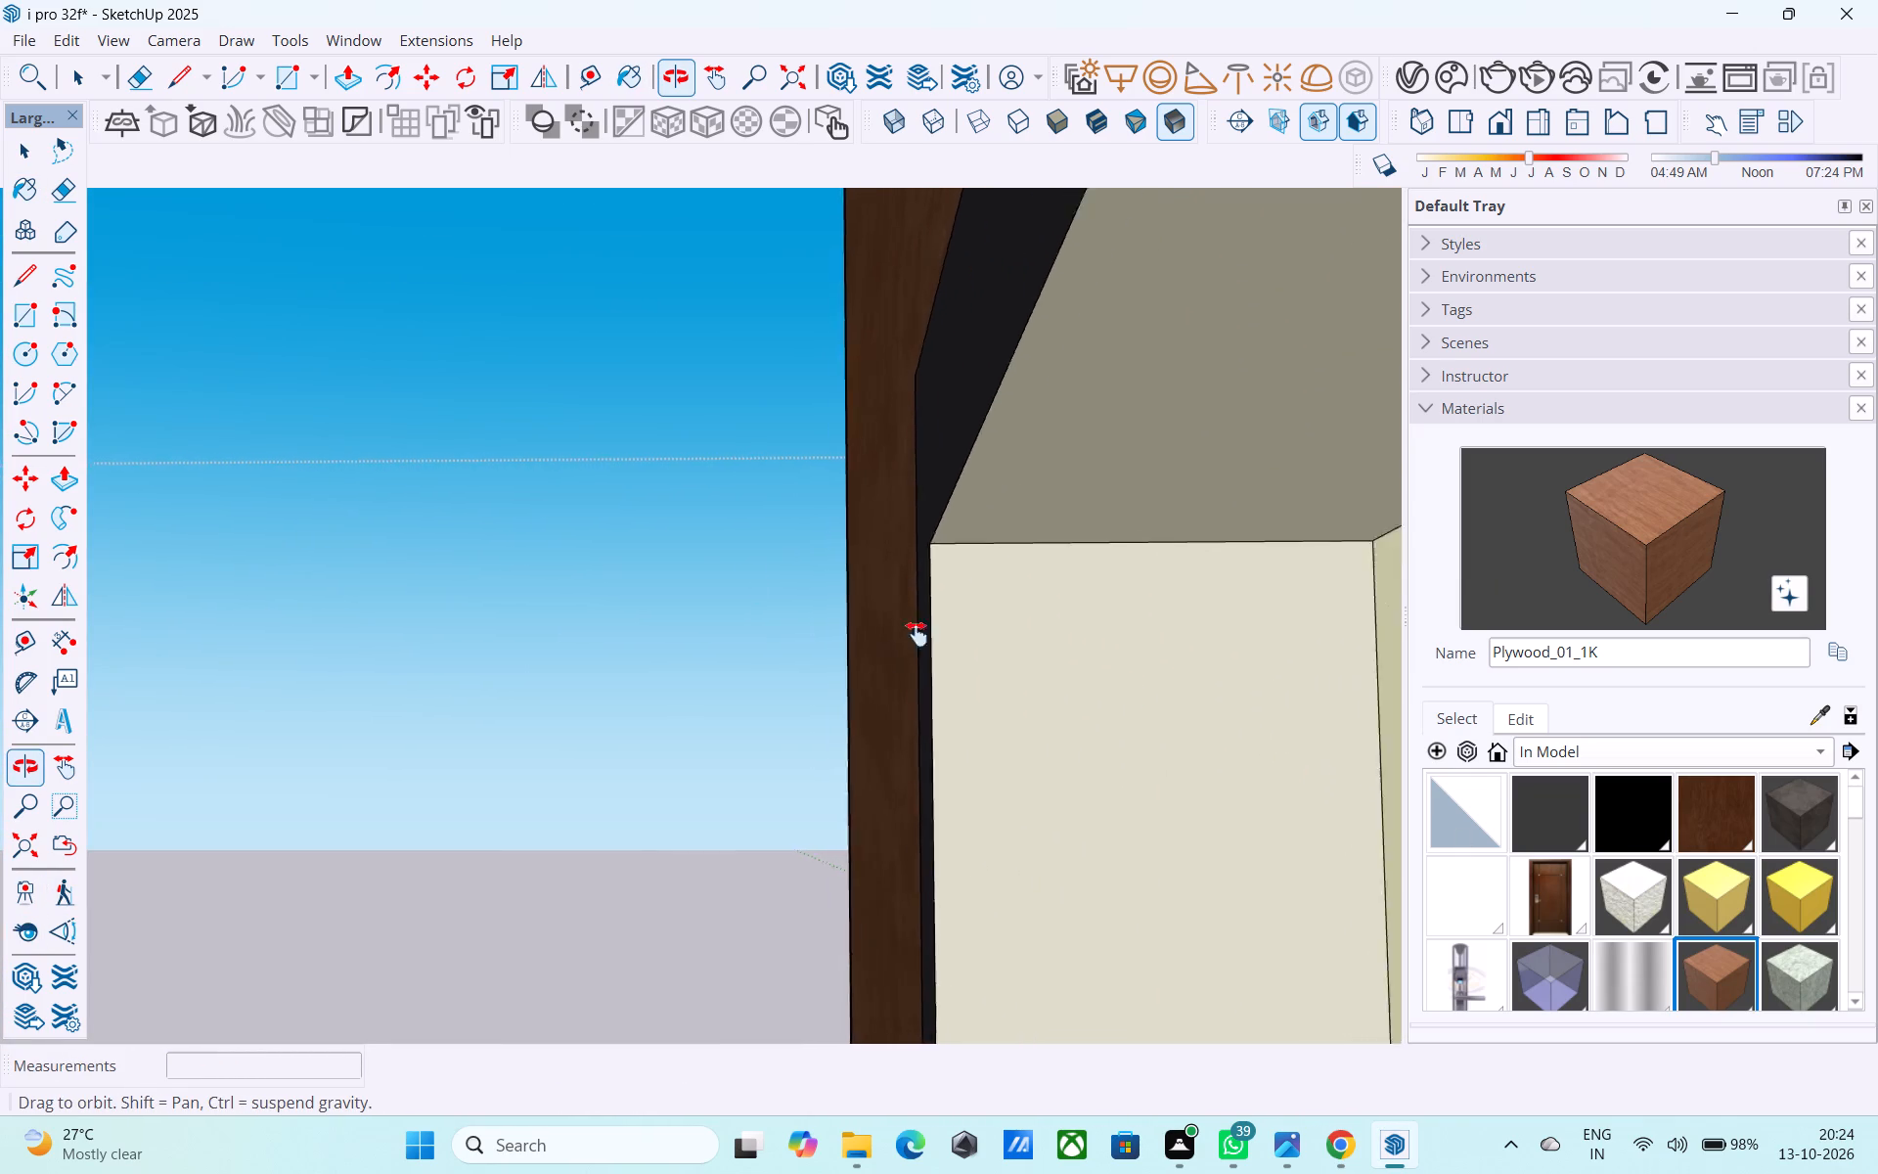
middle_click_drag(917, 634, 1766, 608)
scroll(918, 611, "down", 14)
scroll(693, 655, "up", 1)
scroll(685, 655, "down", 20)
scroll(685, 655, "down", 20)
scroll(685, 655, "down", 7)
Paint the mullion-side face inside the small window's opening farther from the door with Plywood_01_1K.
key("space")
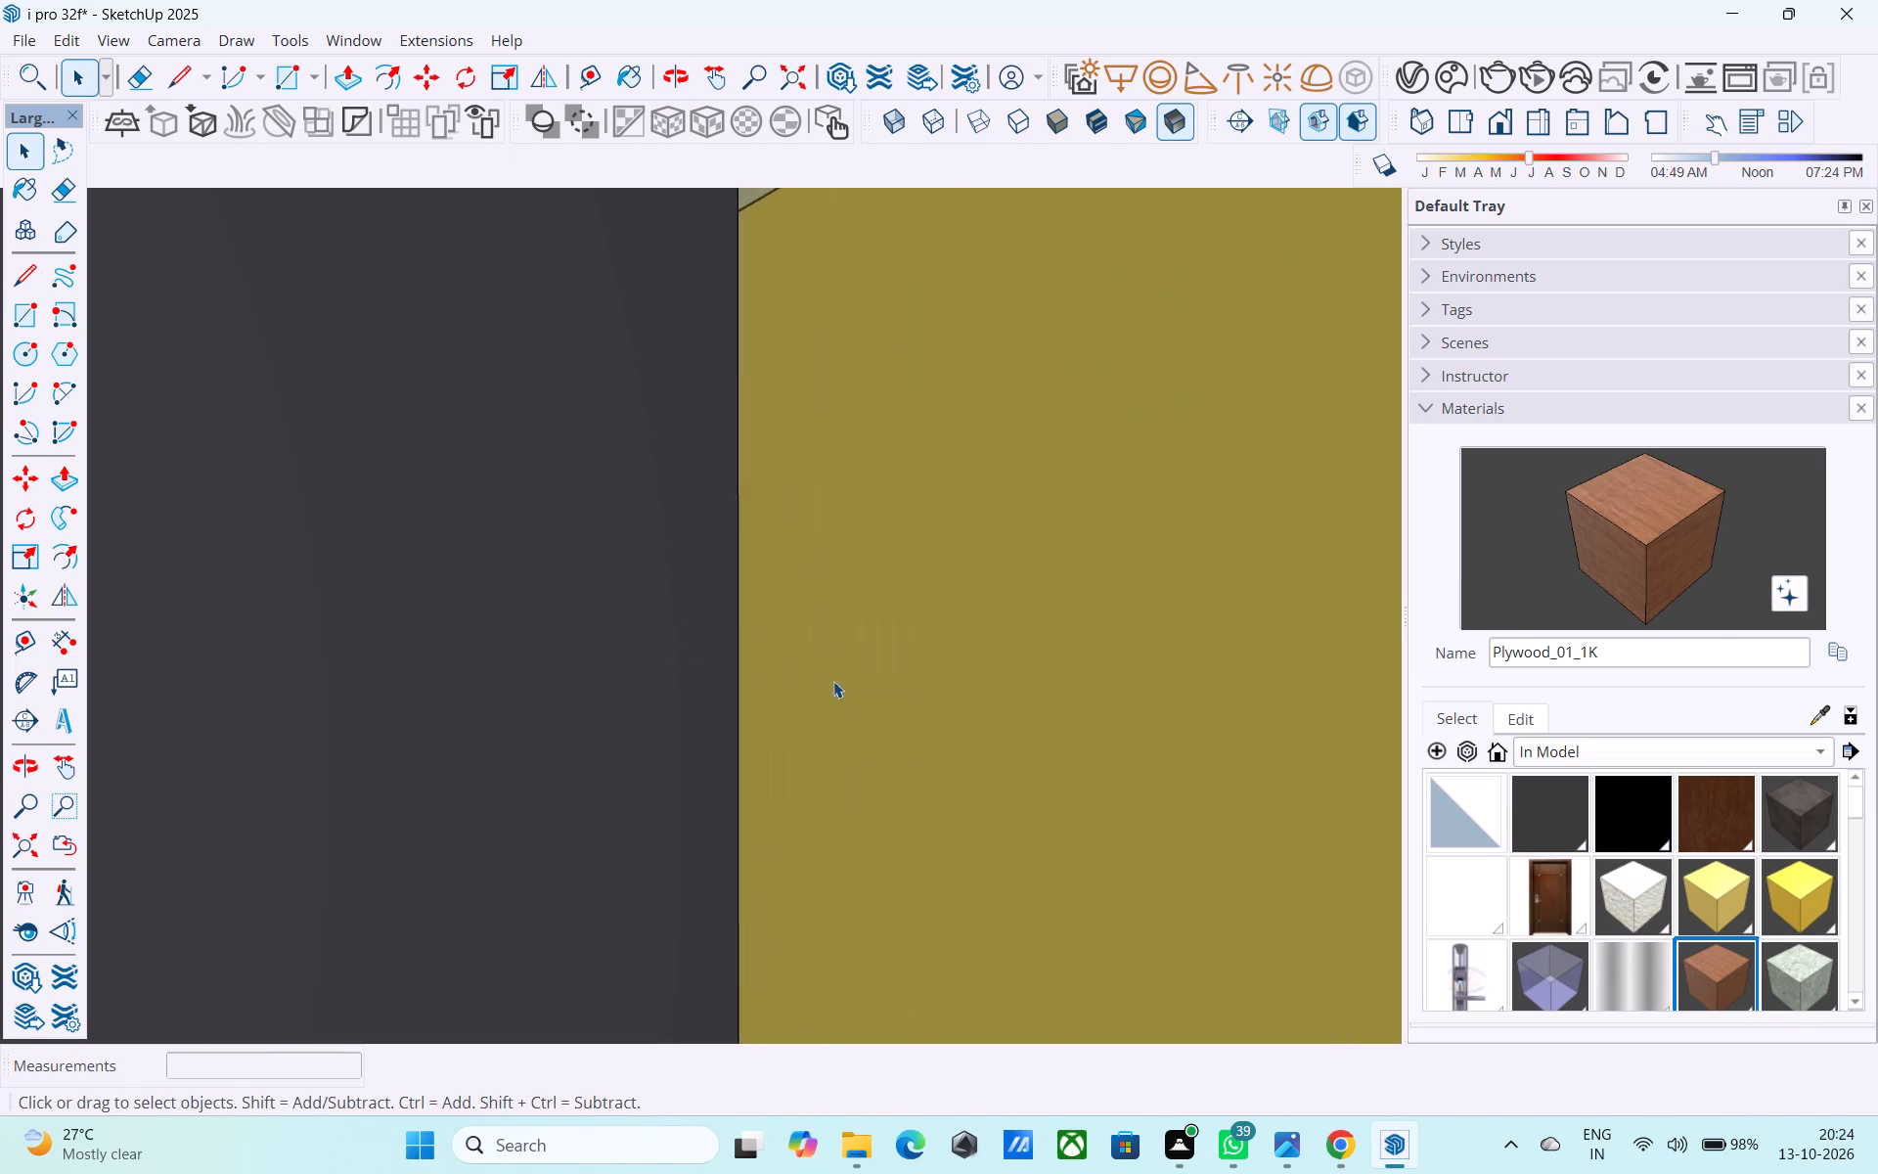
scroll(833, 681, "down", 20)
scroll(833, 681, "down", 14)
scroll(790, 792, "up", 8)
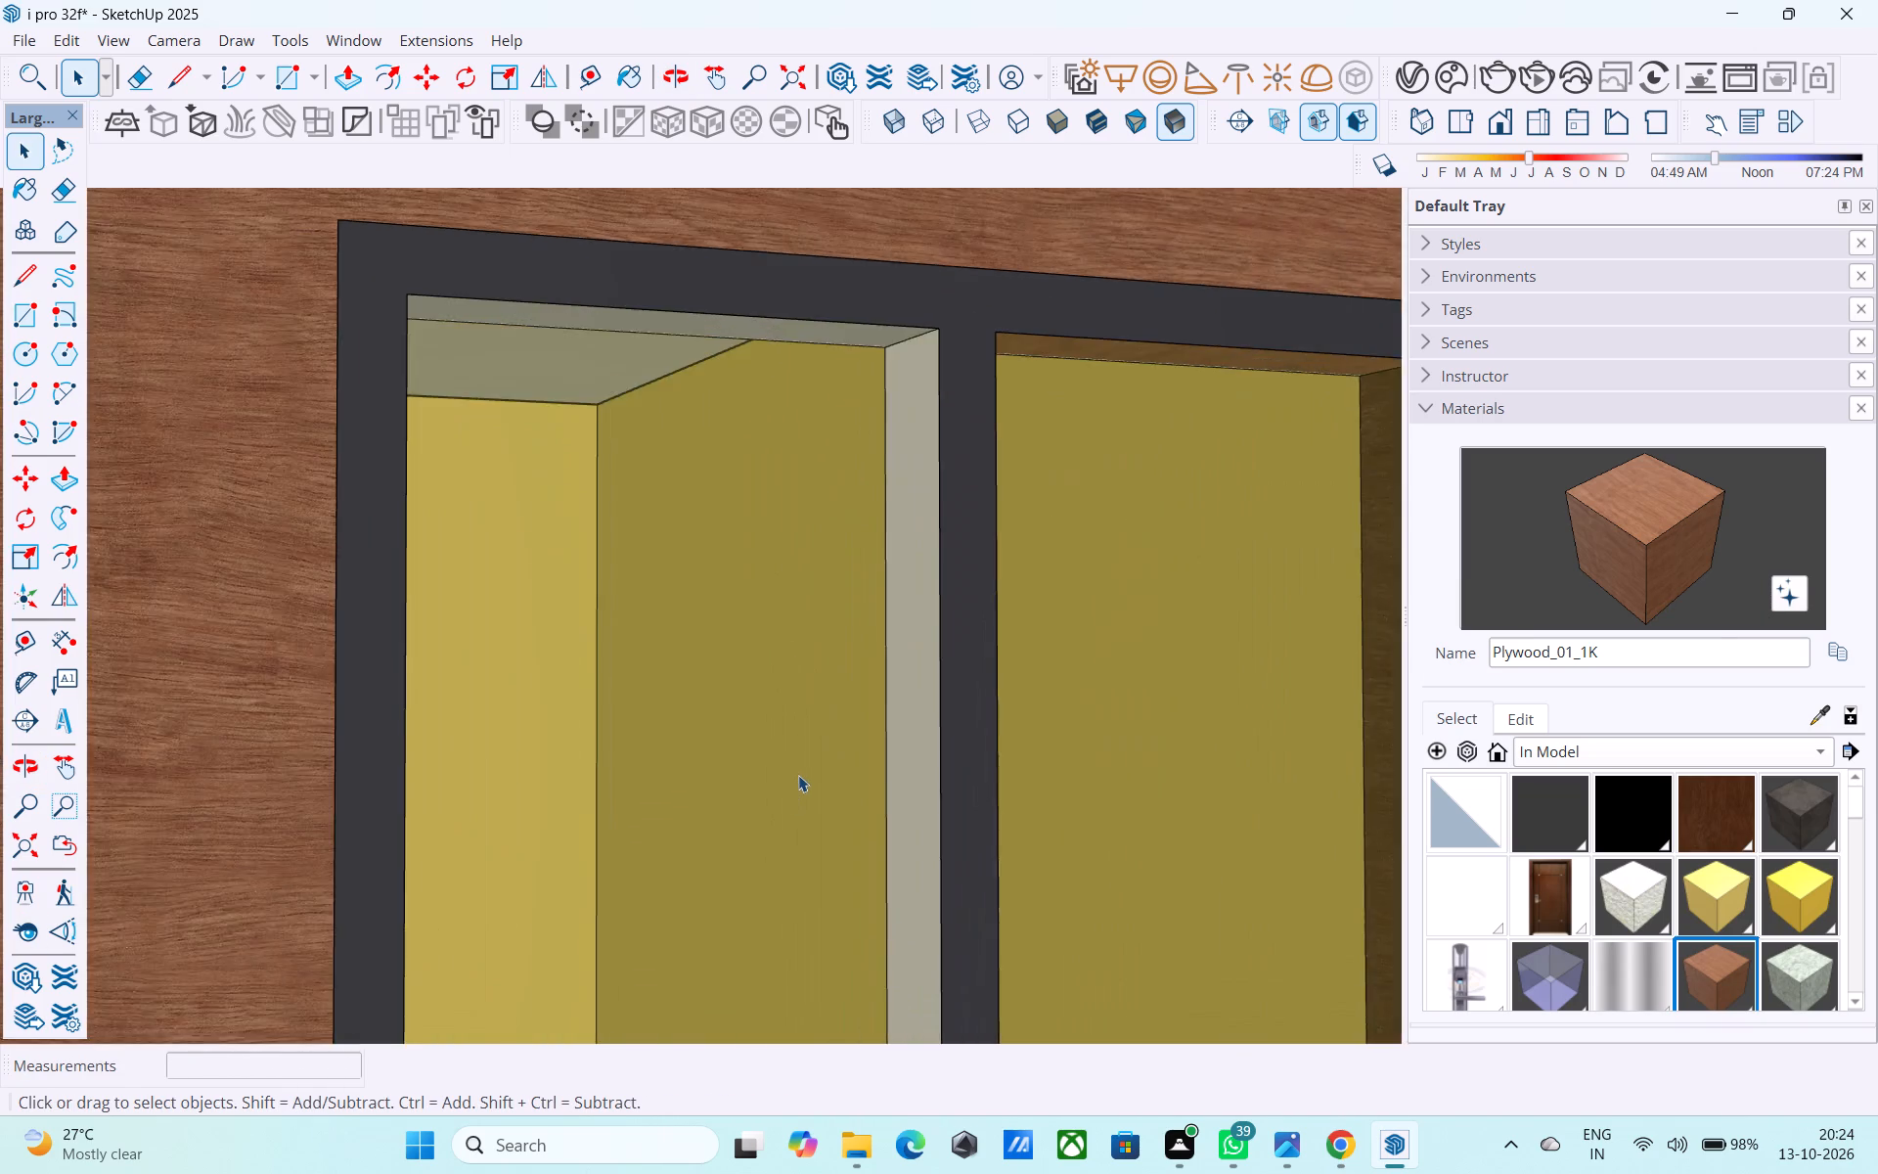
scroll(798, 775, "up", 9)
middle_click_drag(837, 821, 1205, 809)
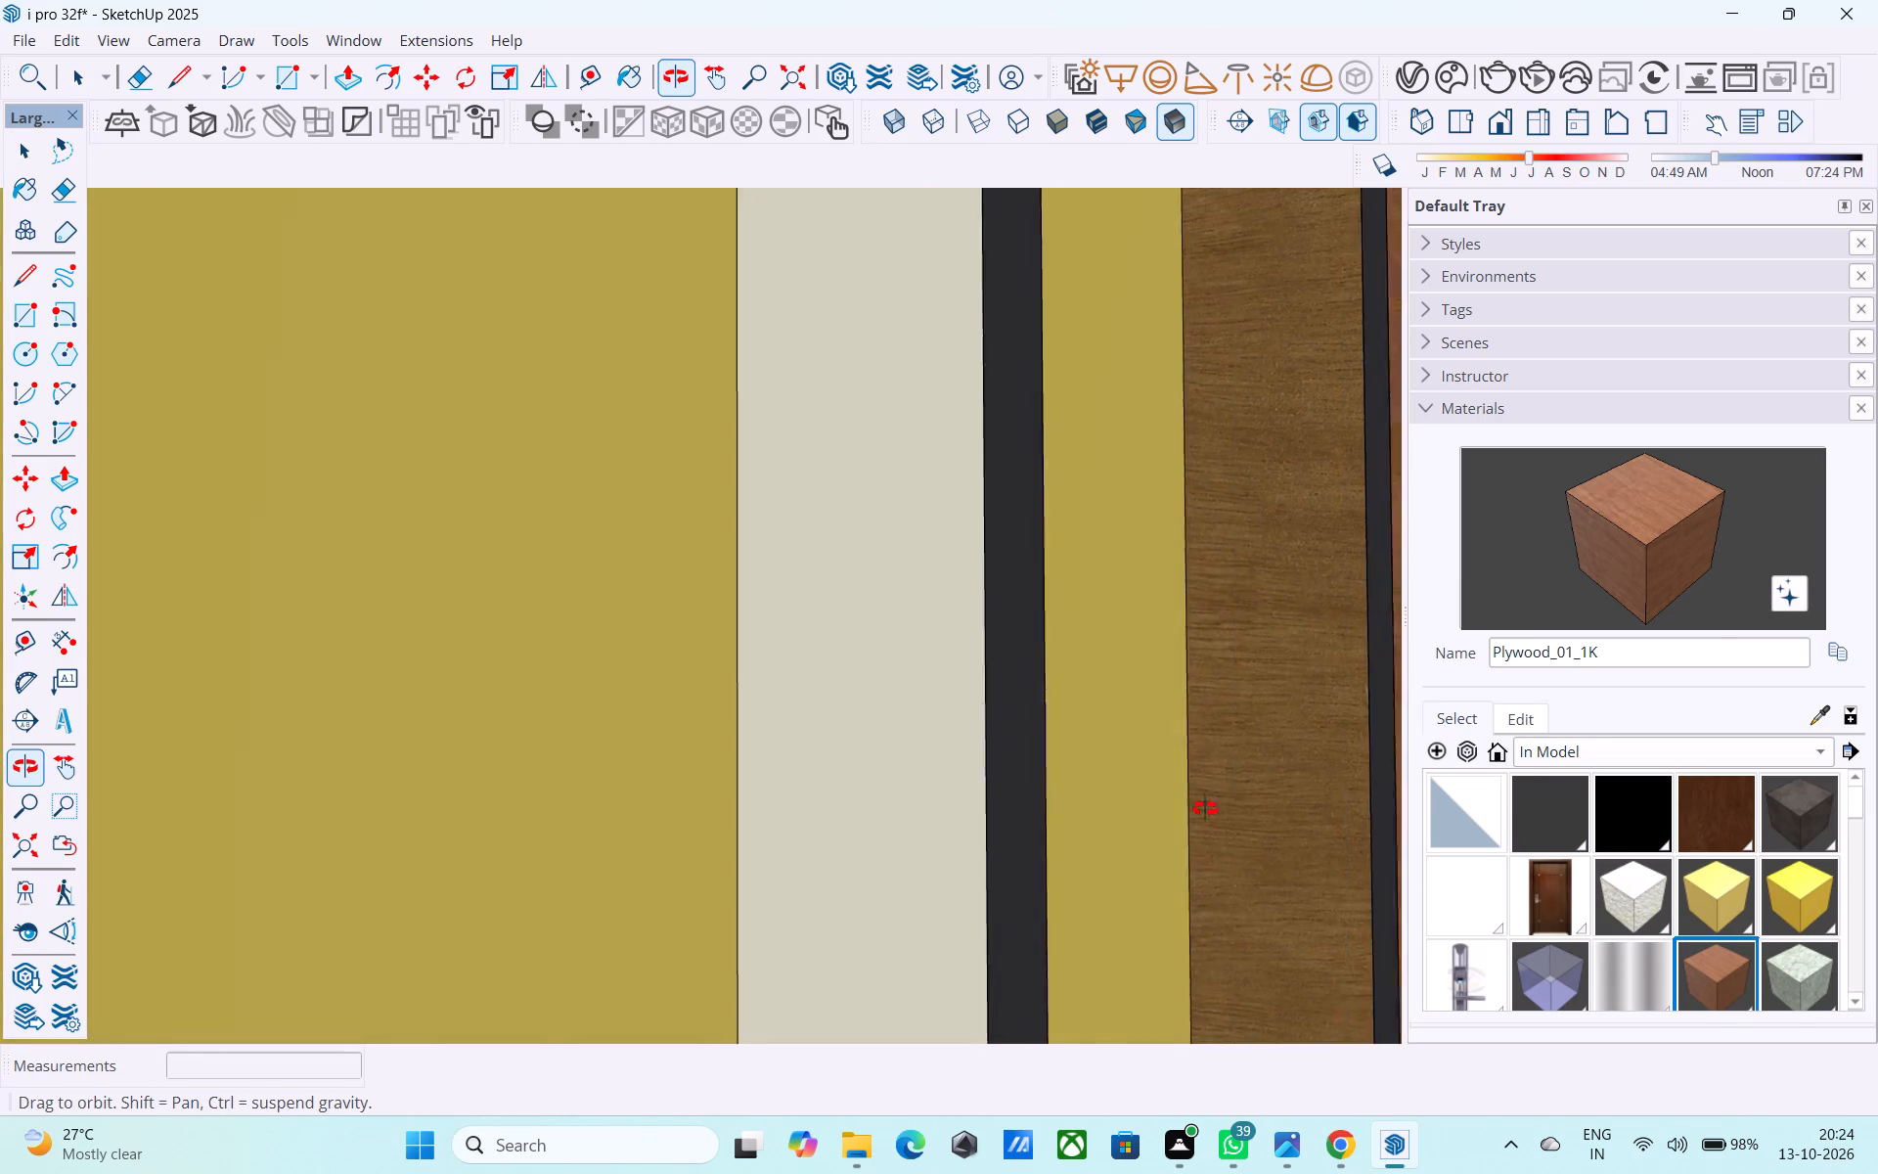
middle_click_drag(1205, 809, 1276, 793)
scroll(1193, 780, "up", 7)
scroll(1145, 780, "down", 3)
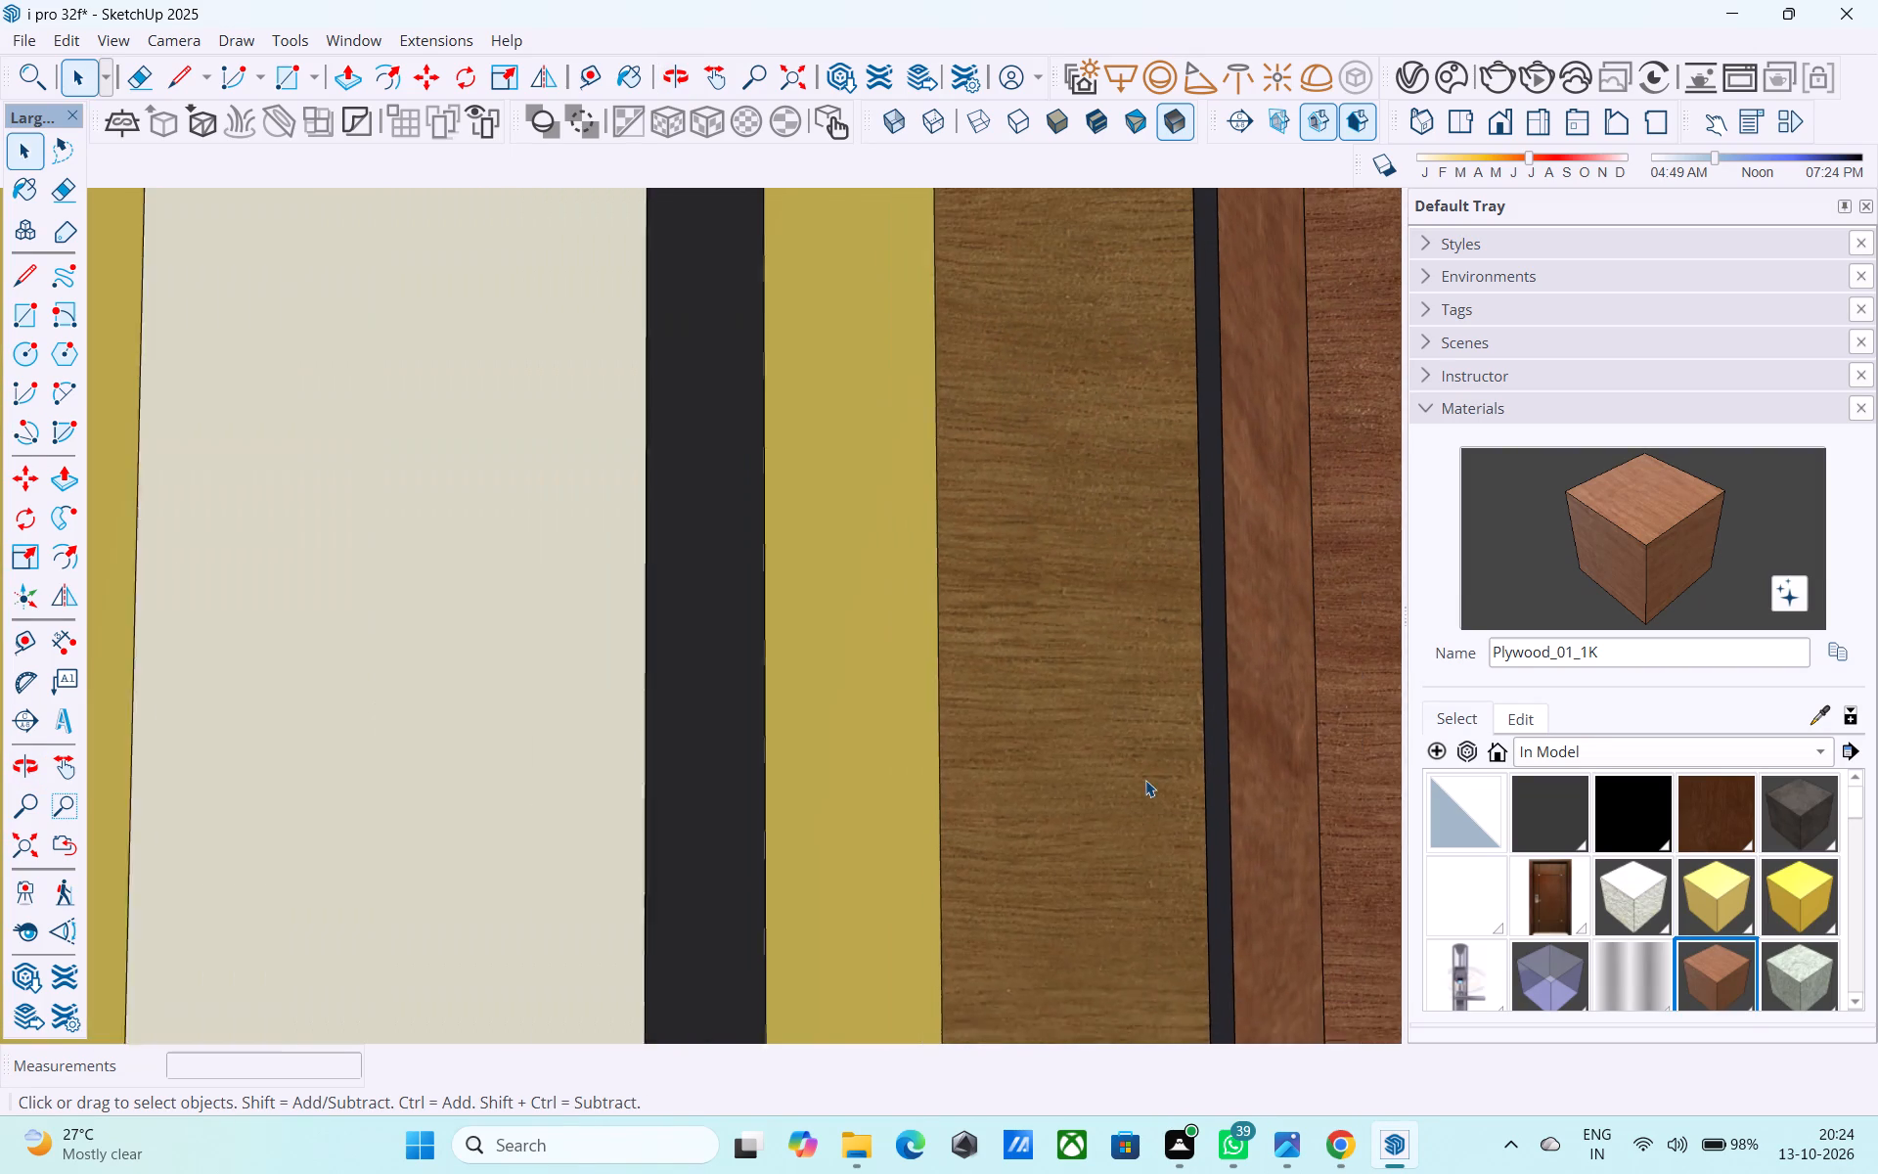
scroll(1145, 780, "down", 1)
scroll(948, 754, "down", 1)
middle_click_drag(948, 754, 1251, 766, "shift")
left_click(1620, 565)
left_click(1156, 624)
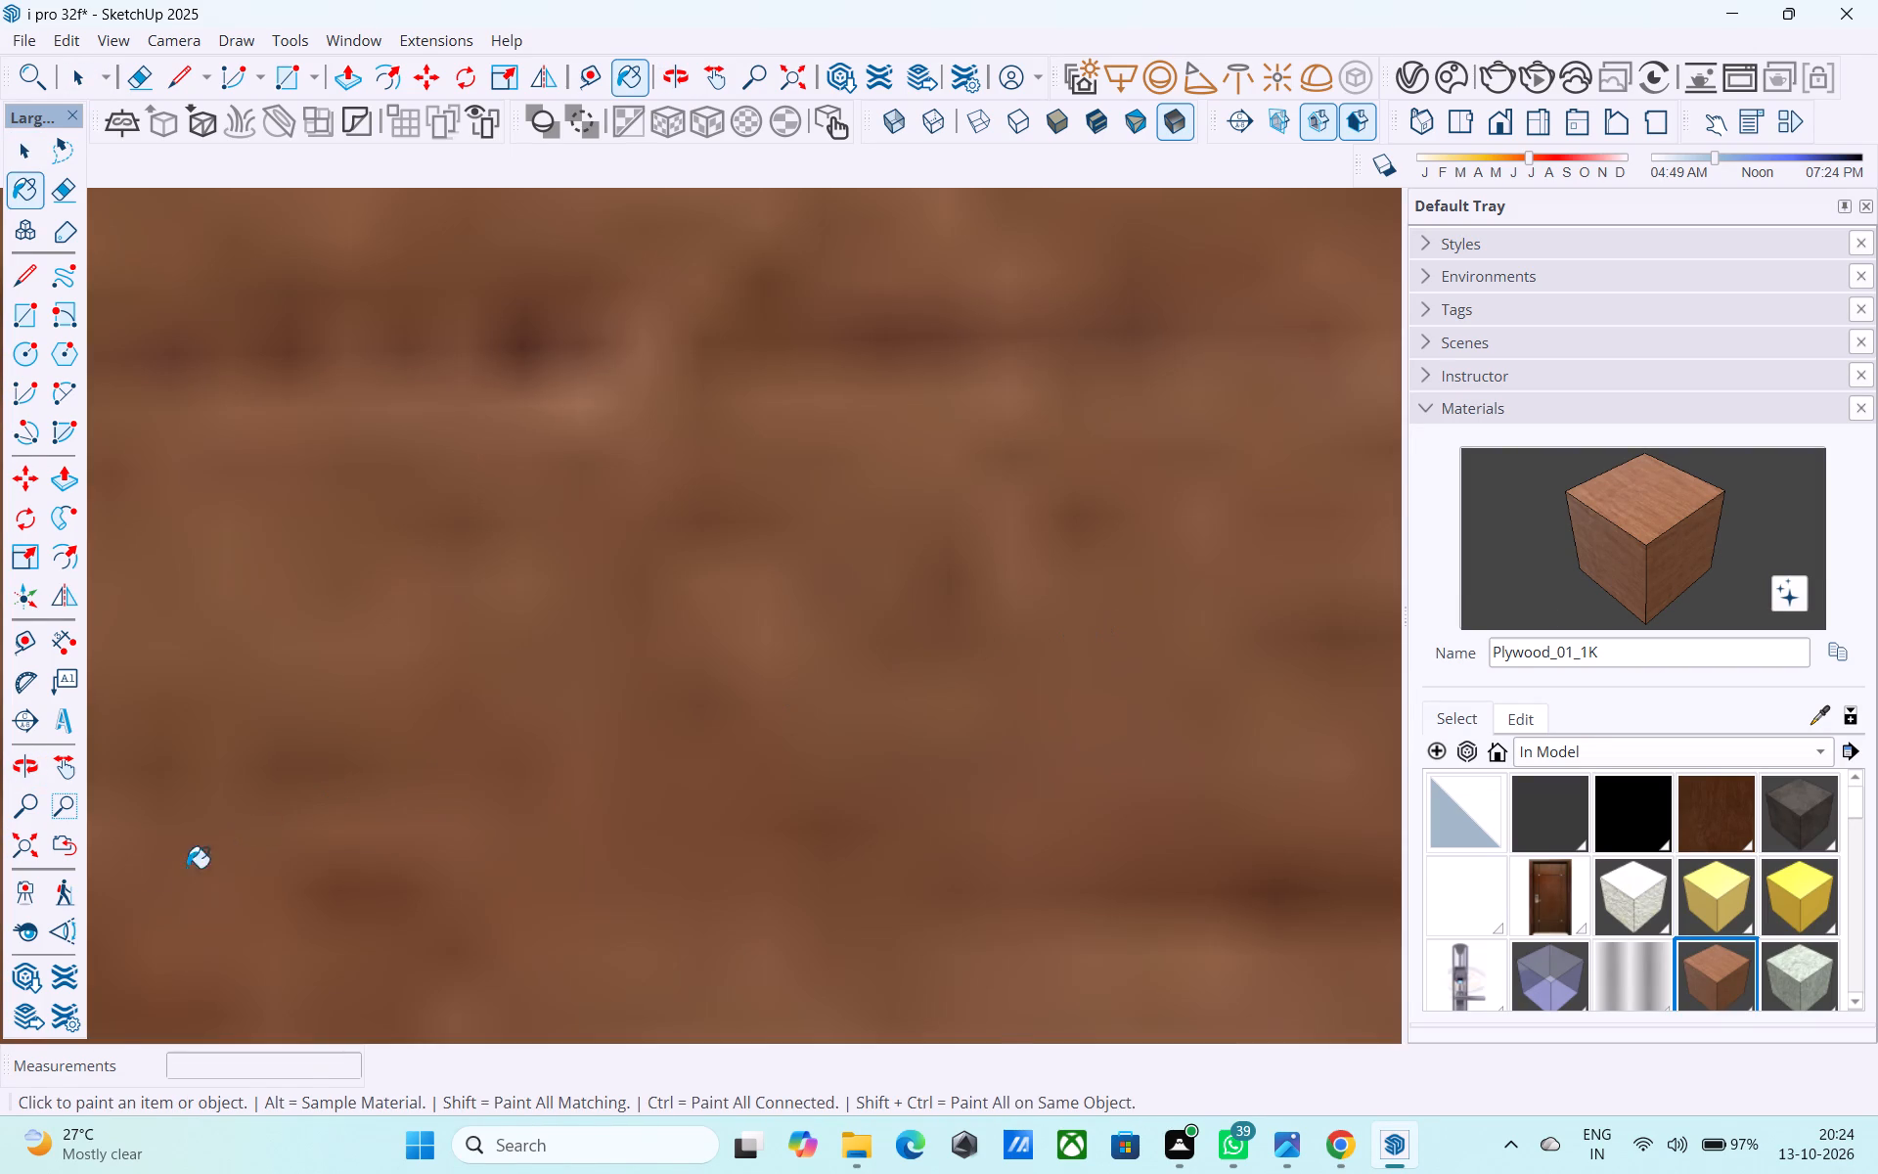
Examine the inside of the small window's opening farther from the door for remaining unpainted surround faces.
left_click(40, 929)
left_click_drag(622, 672, 529, 0)
left_click_drag(721, 684, 644, 209)
left_click_drag(798, 703, 457, 335)
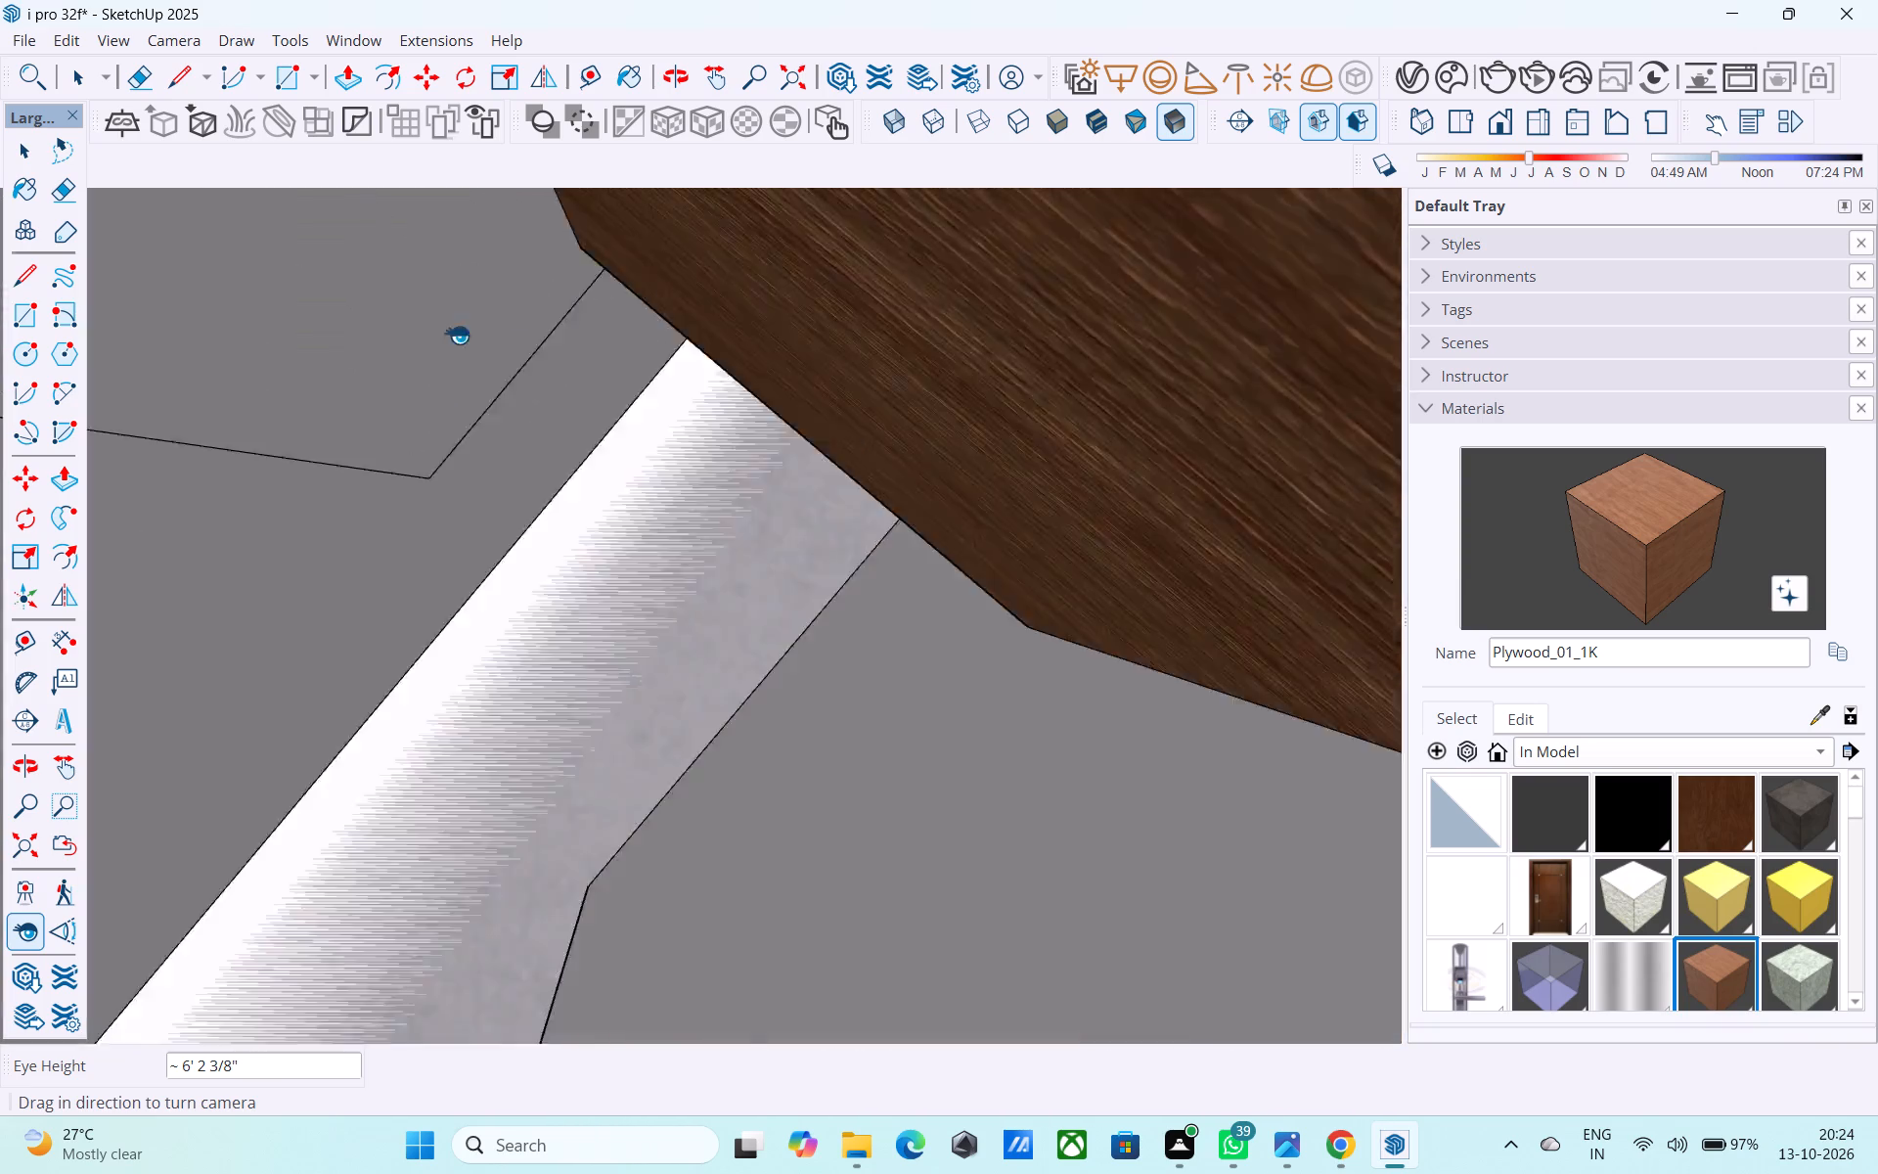
left_click_drag(457, 335, 1265, 333)
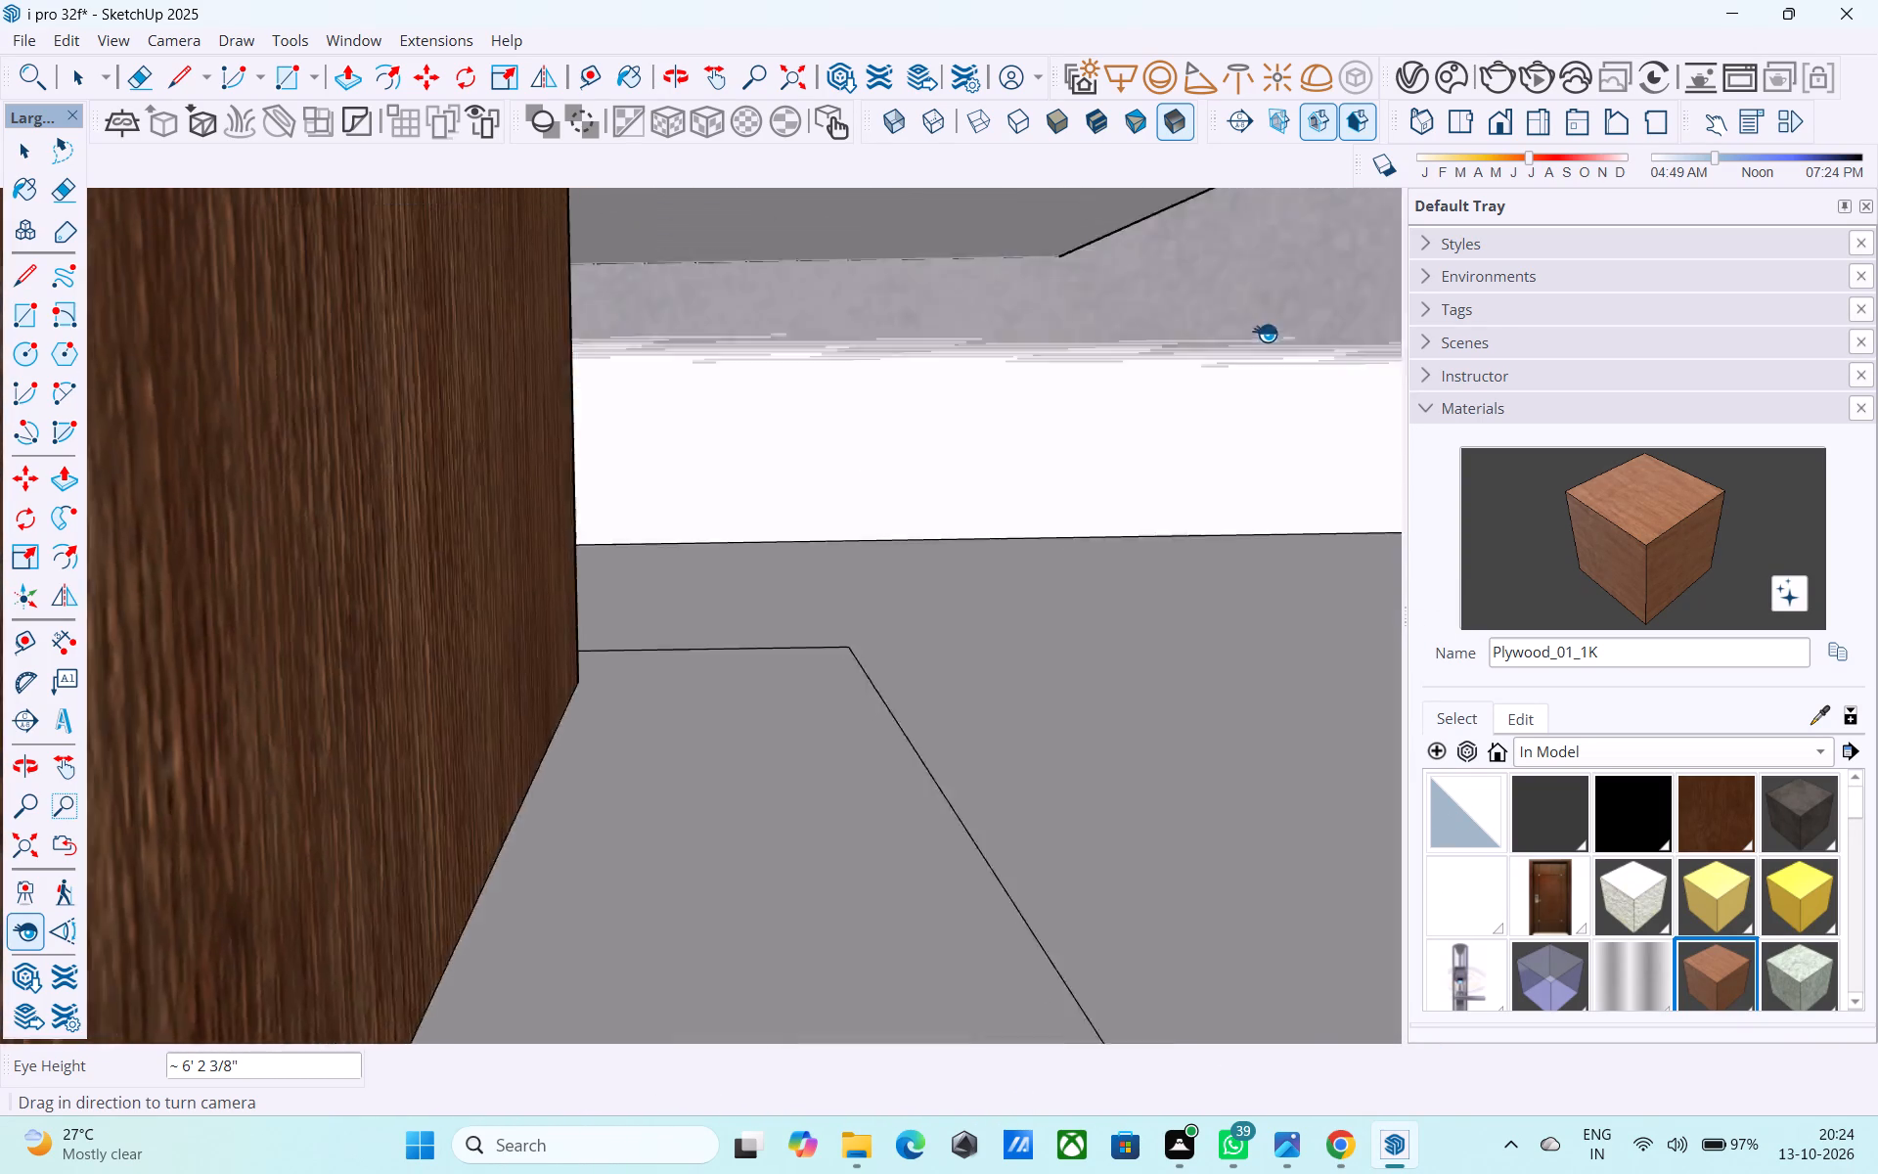
left_click_drag(1265, 333, 1231, 354)
scroll(1226, 358, "down", 4)
scroll(1050, 456, "down", 11)
key("space")
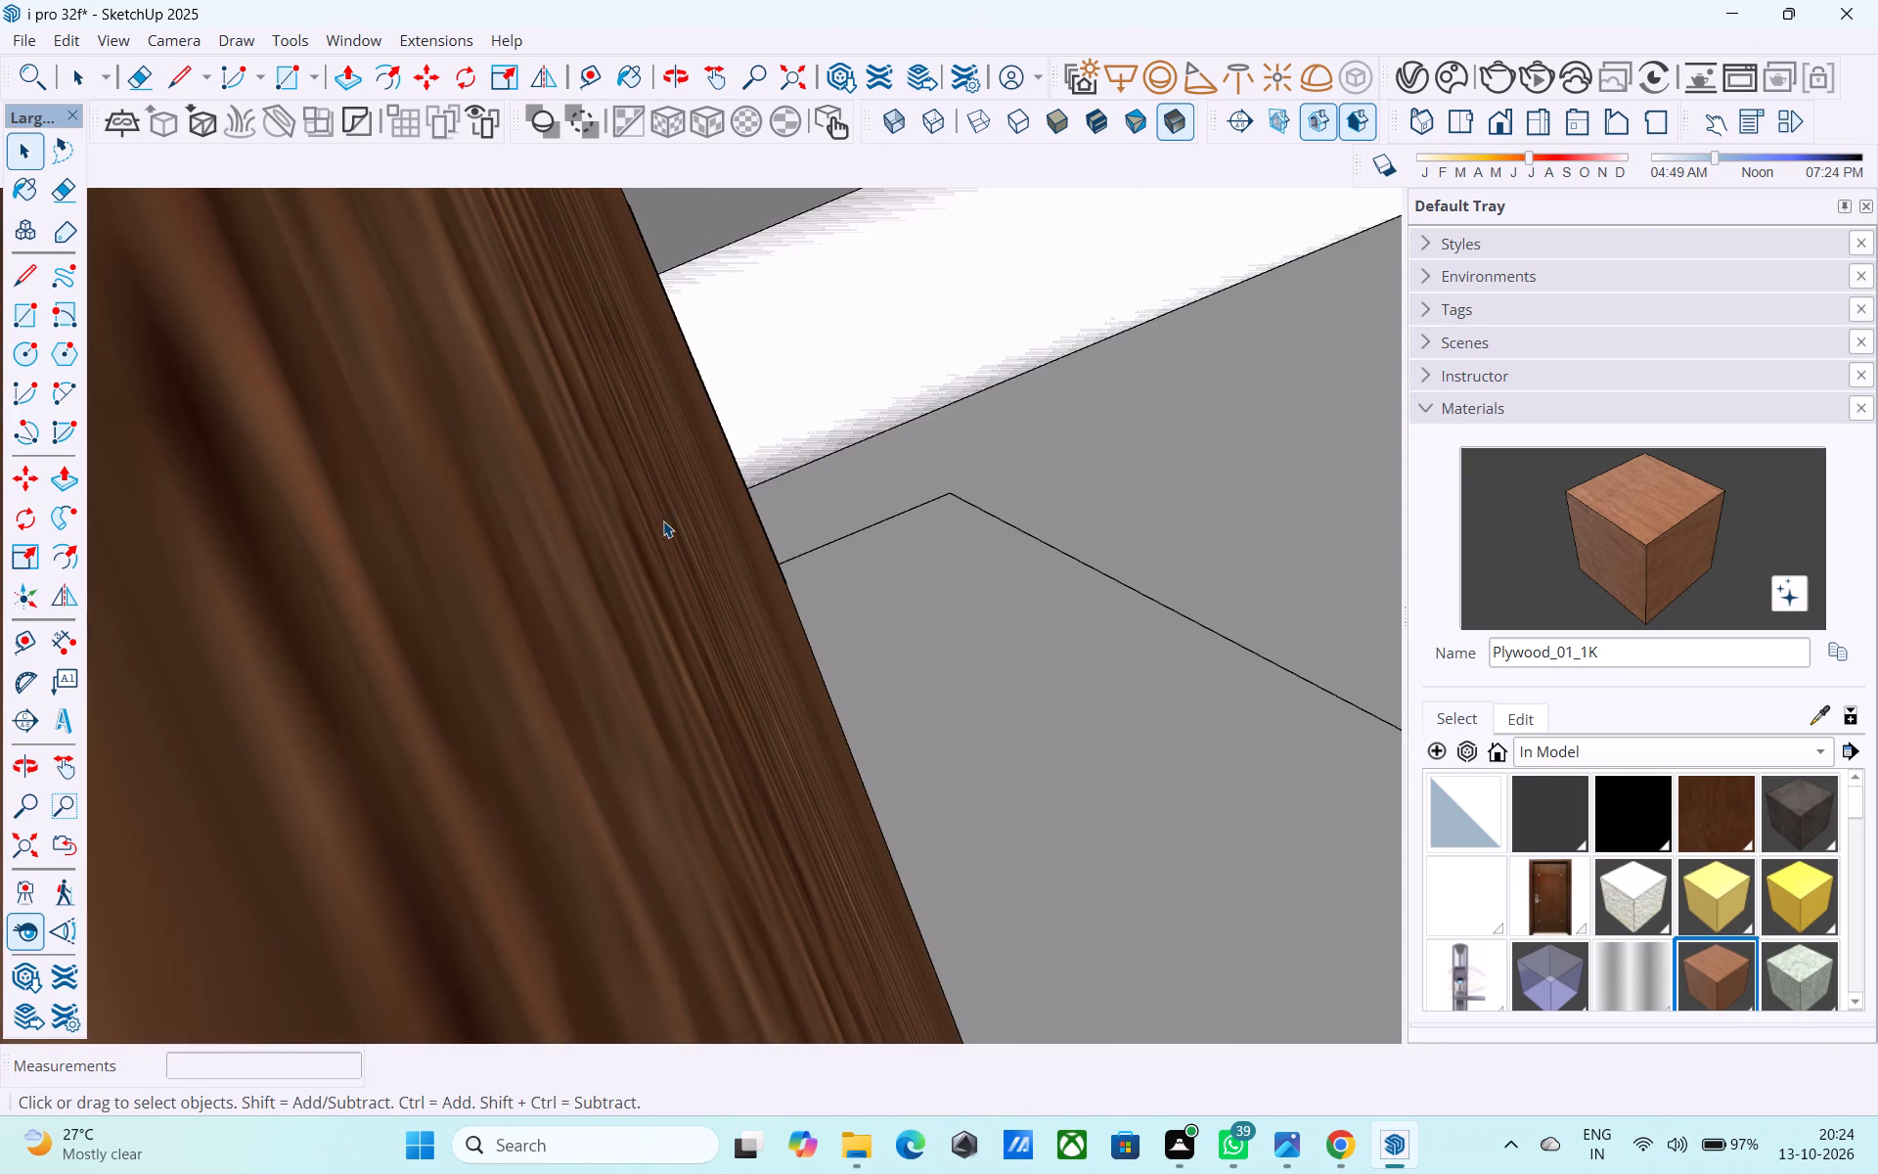
left_click(1488, 137)
scroll(1126, 469, "down", 11)
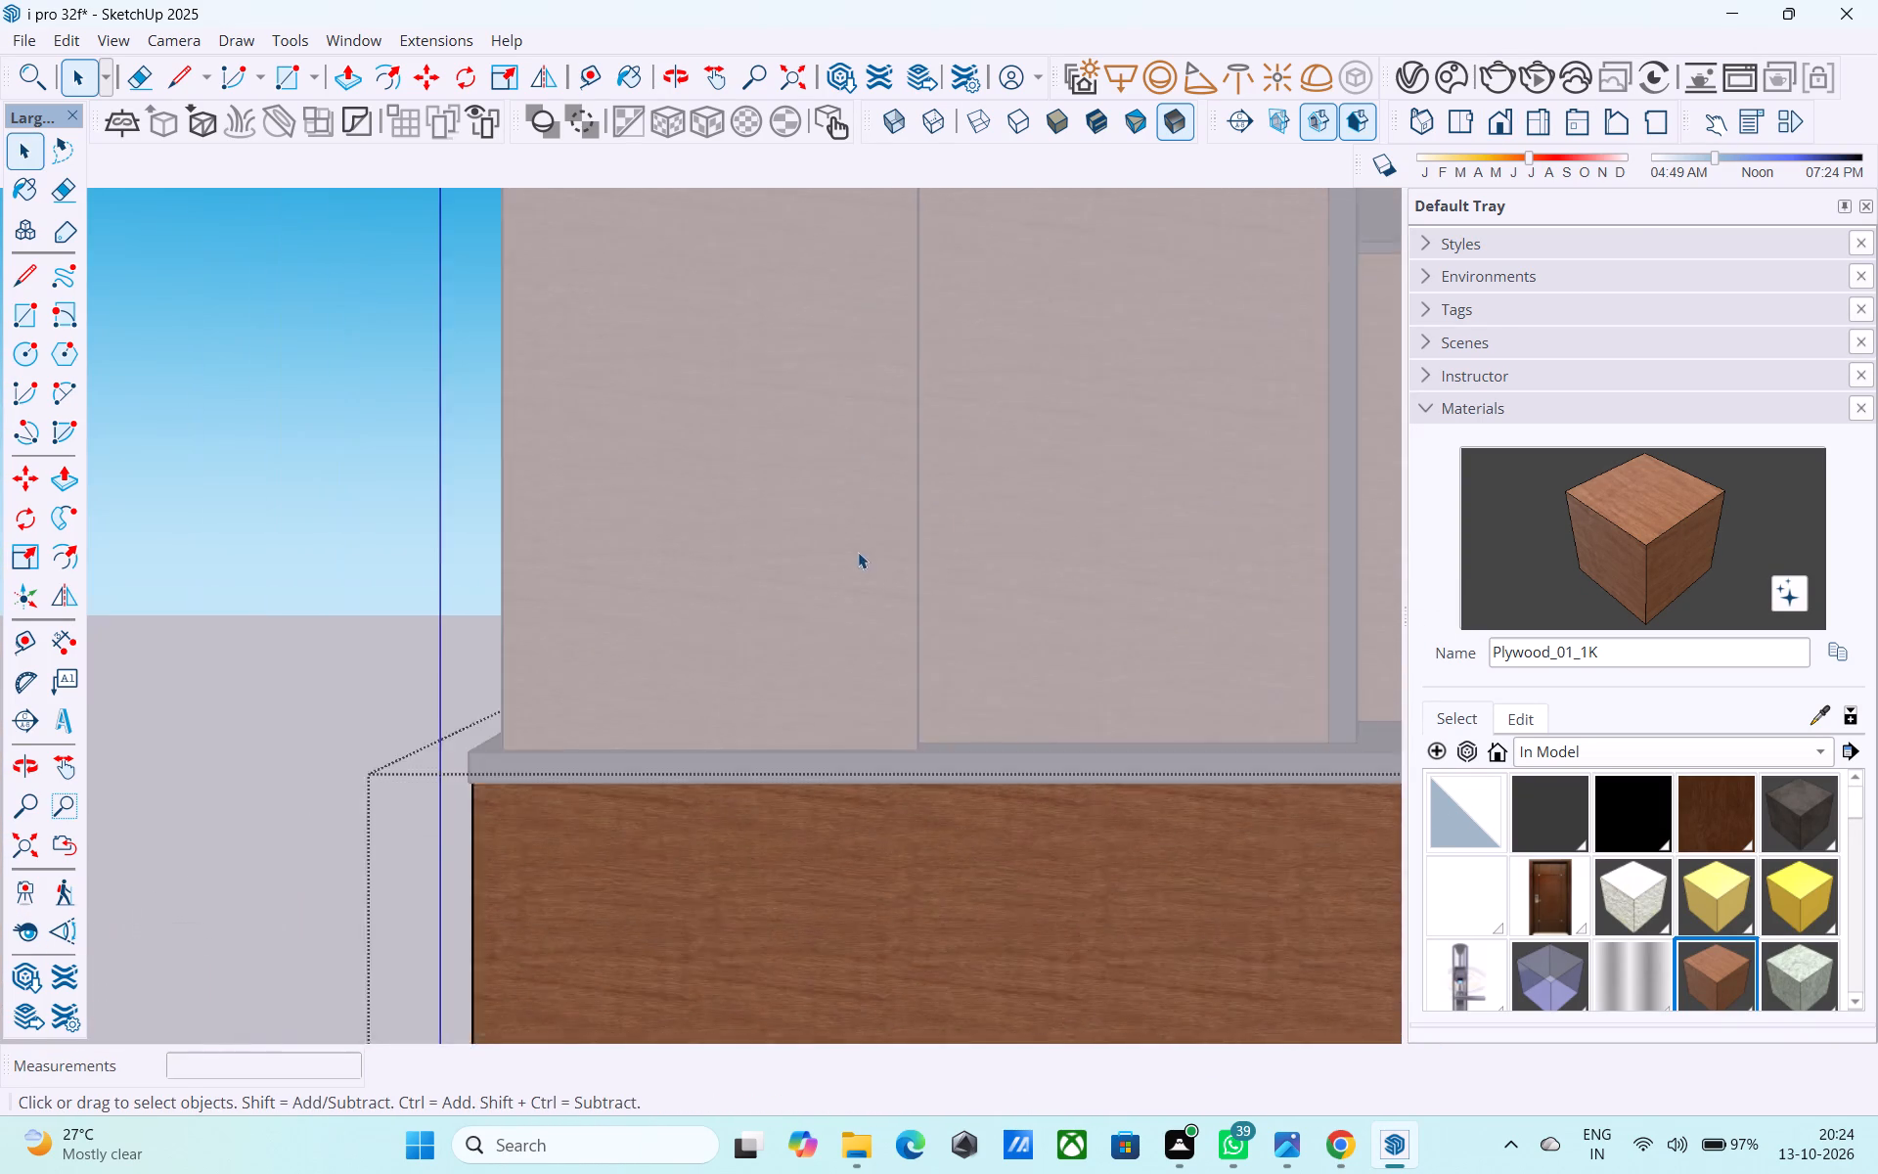
scroll(858, 552, "down", 20)
middle_click_drag(1111, 576, 508, 746)
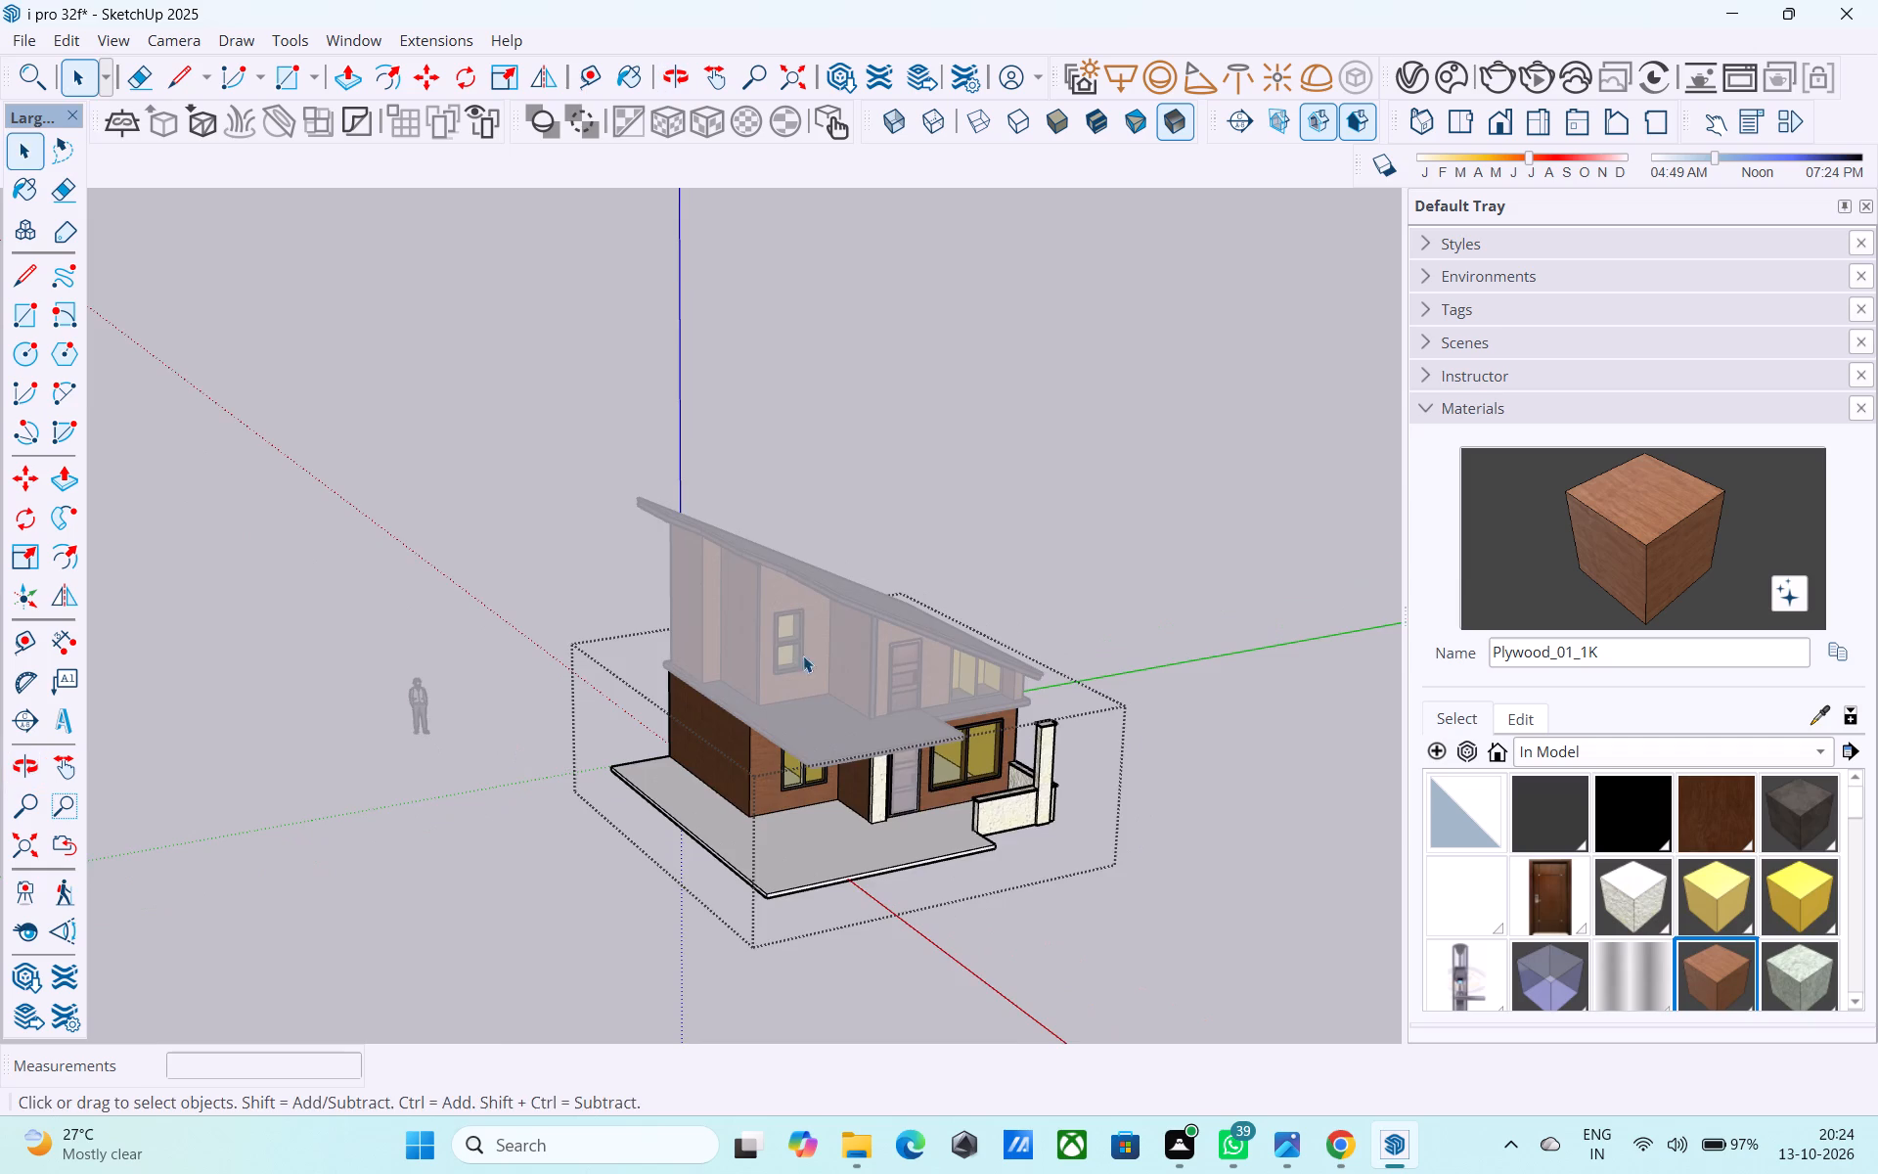
Paint the outer jamb face inside the small ground-floor window's opening farther from the door with Plywood_01_1K.
scroll(873, 635, "up", 6)
scroll(842, 682, "down", 2)
middle_click_drag(814, 612, 755, 377)
scroll(890, 798, "up", 10)
middle_click_drag(405, 825, 604, 810)
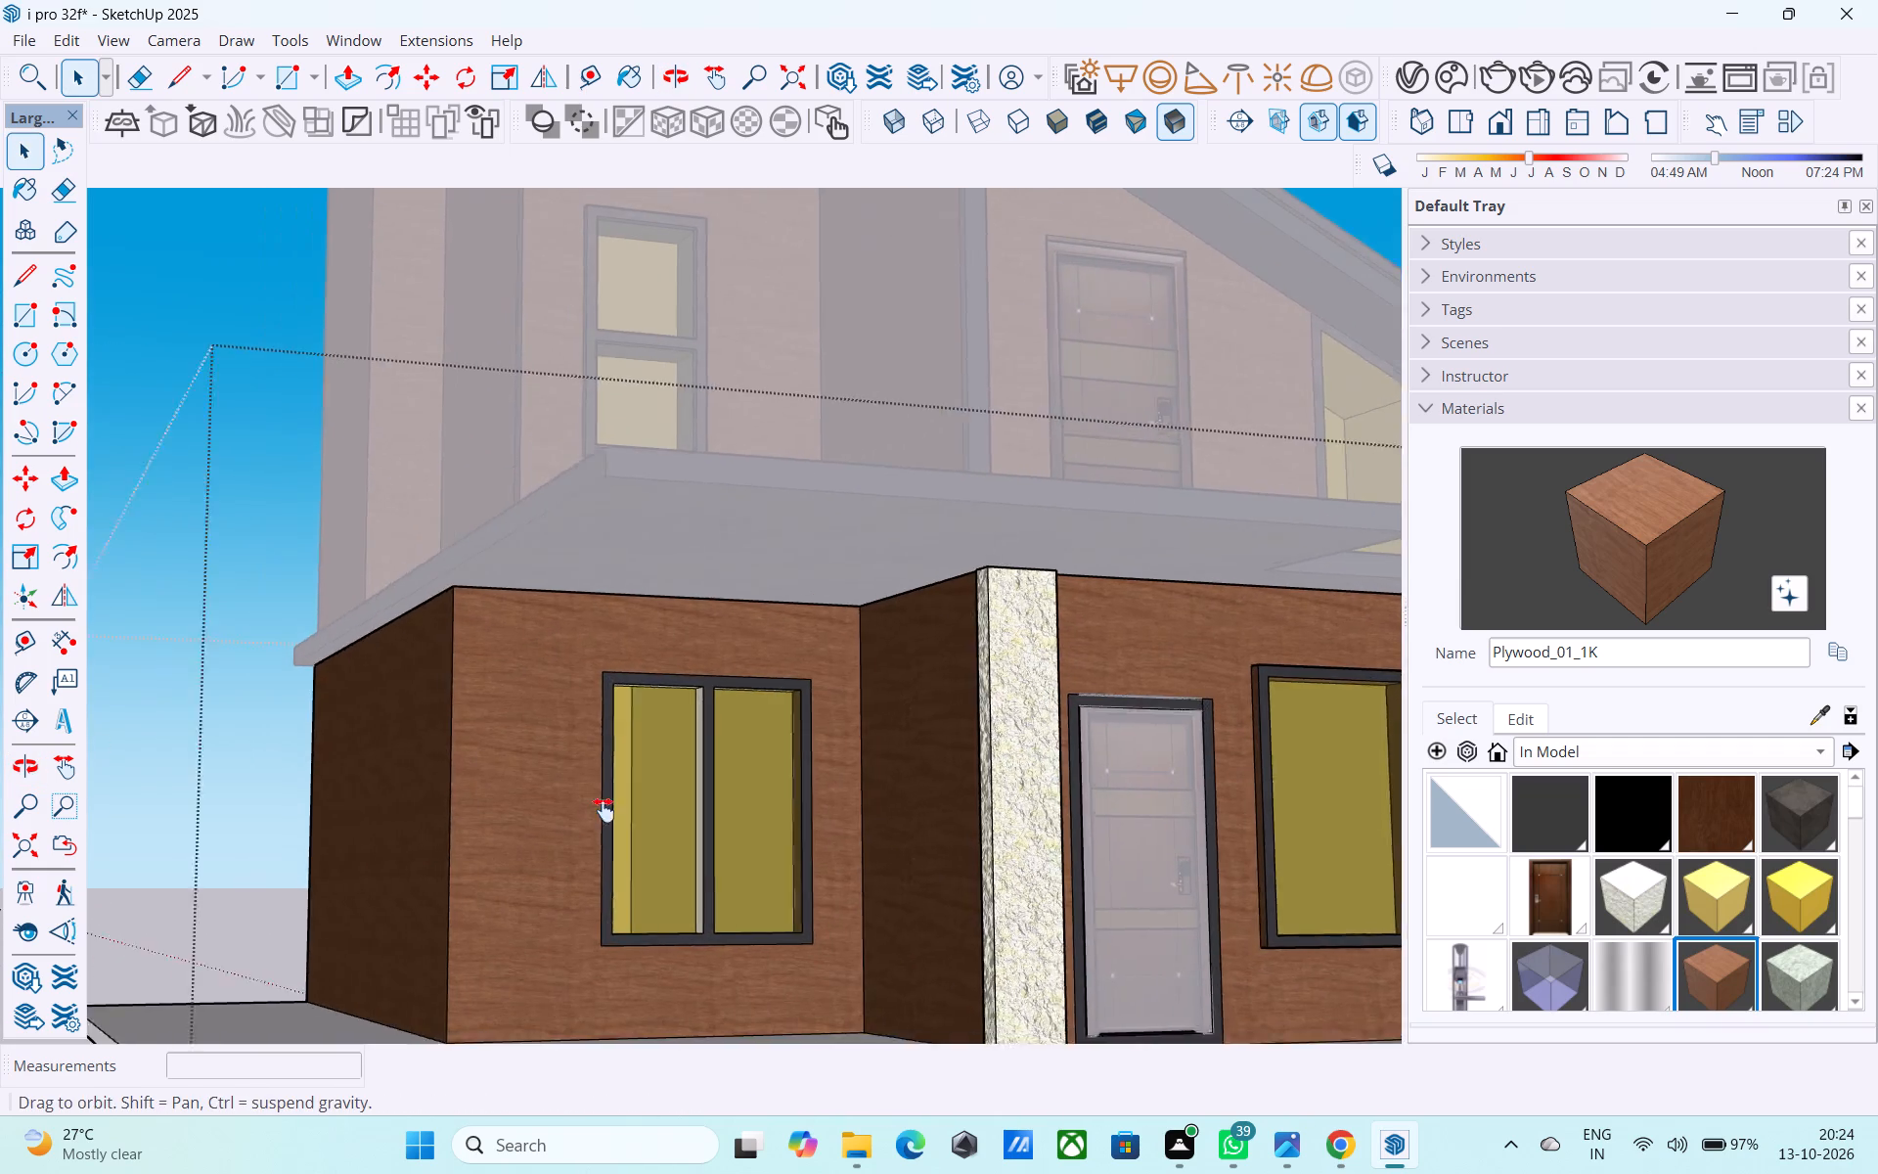
middle_click_drag(604, 810, 395, 854)
scroll(681, 844, "up", 9)
middle_click_drag(696, 825, 654, 829)
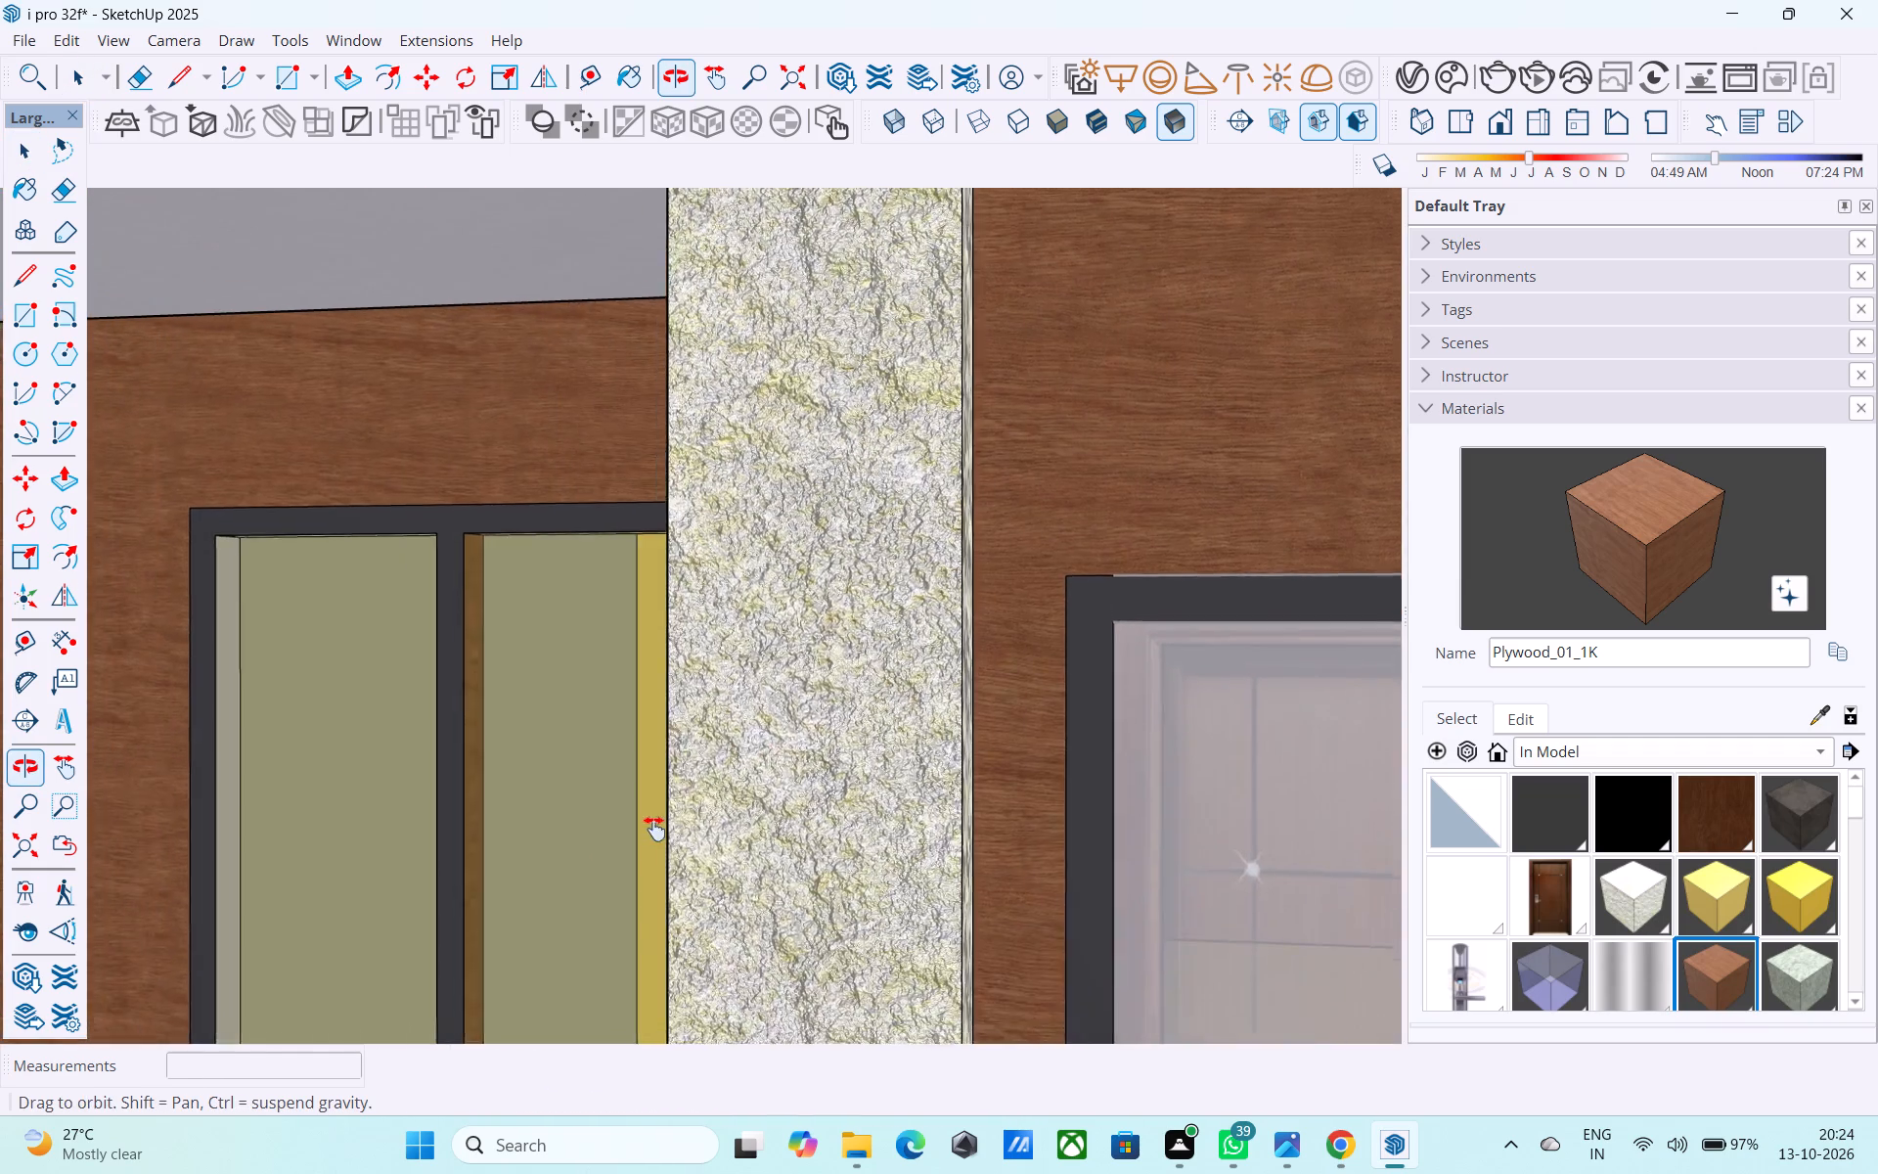
middle_click_drag(654, 829, 1098, 713)
scroll(746, 803, "up", 5)
middle_click_drag(717, 819, 855, 854, "shift")
scroll(596, 770, "up", 9)
middle_click_drag(571, 761, 488, 805)
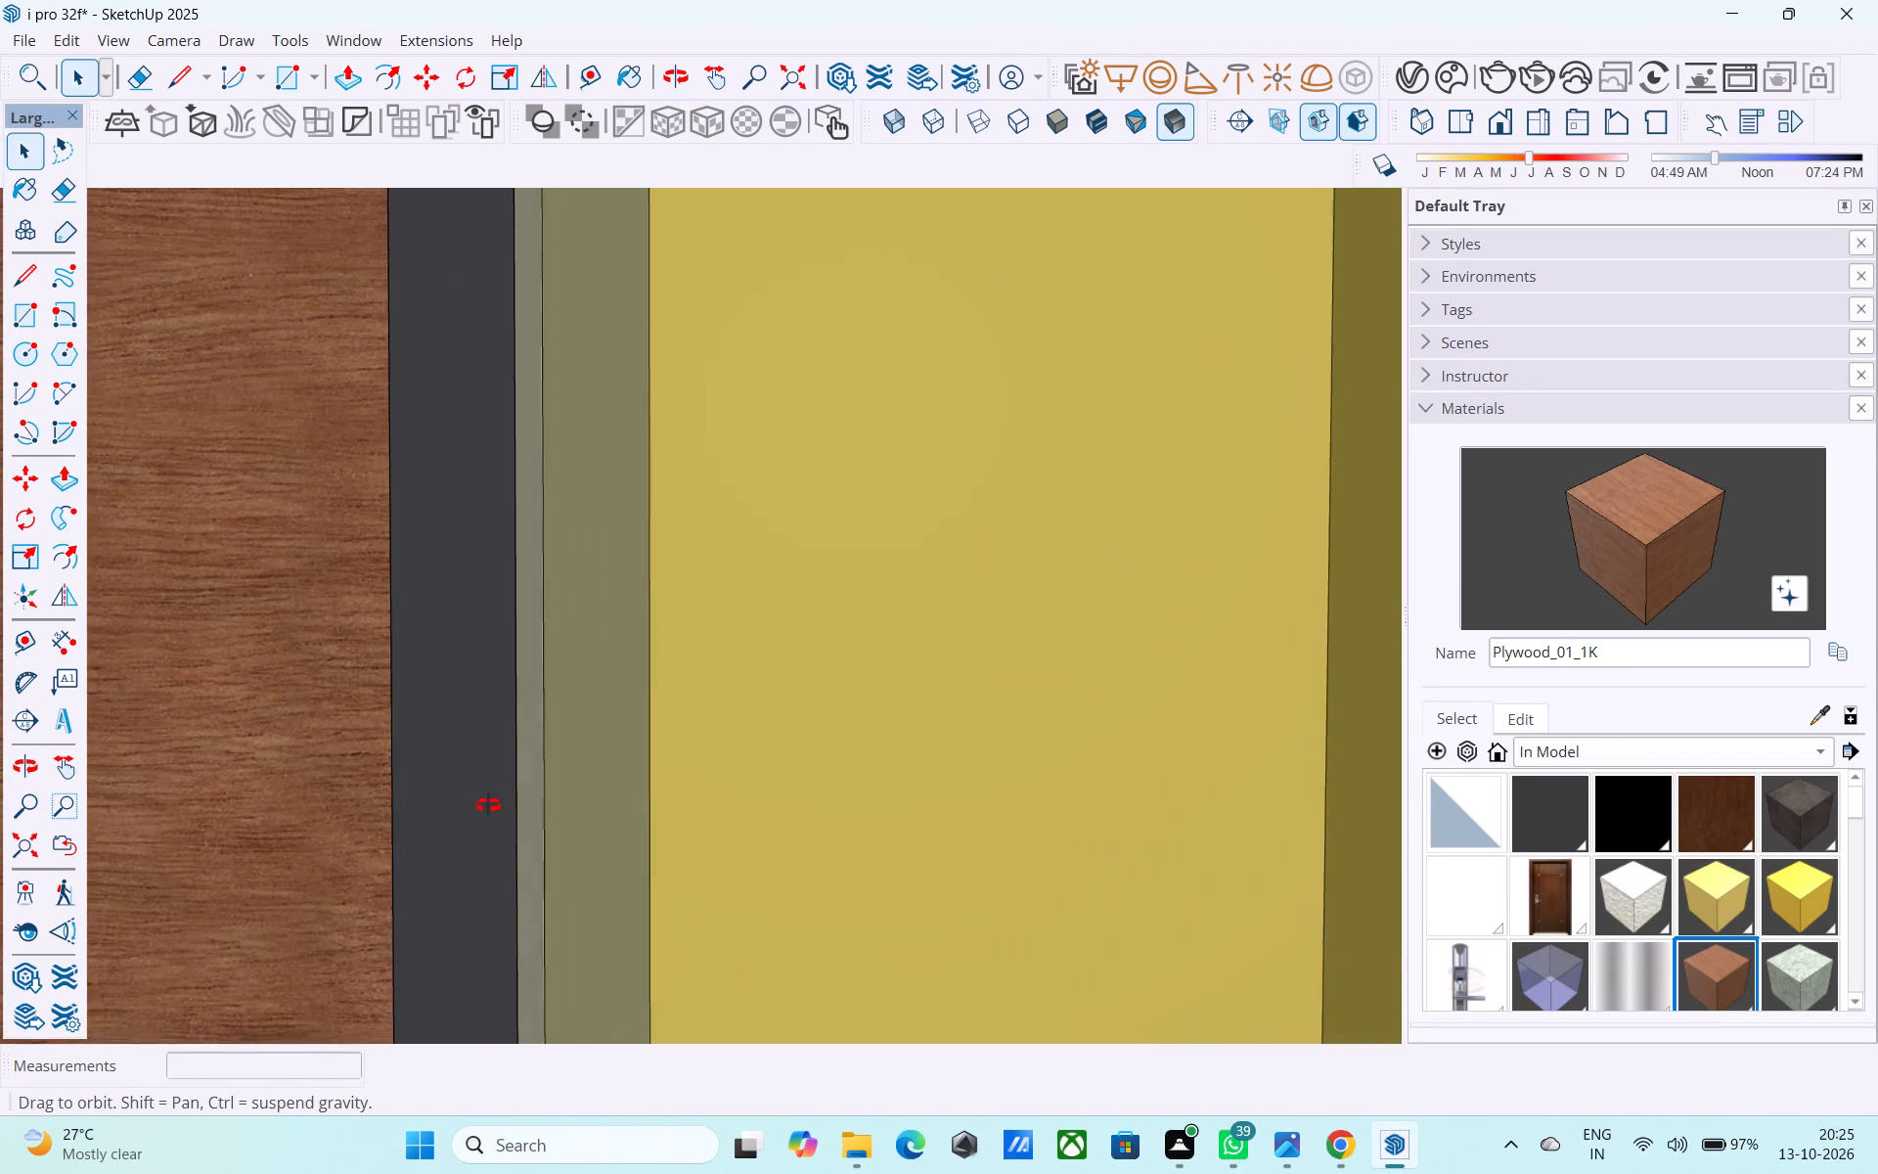
middle_click_drag(488, 805, 53, 846)
middle_click_drag(553, 712, 672, 933, "shift")
scroll(669, 958, "up", 10, "shift")
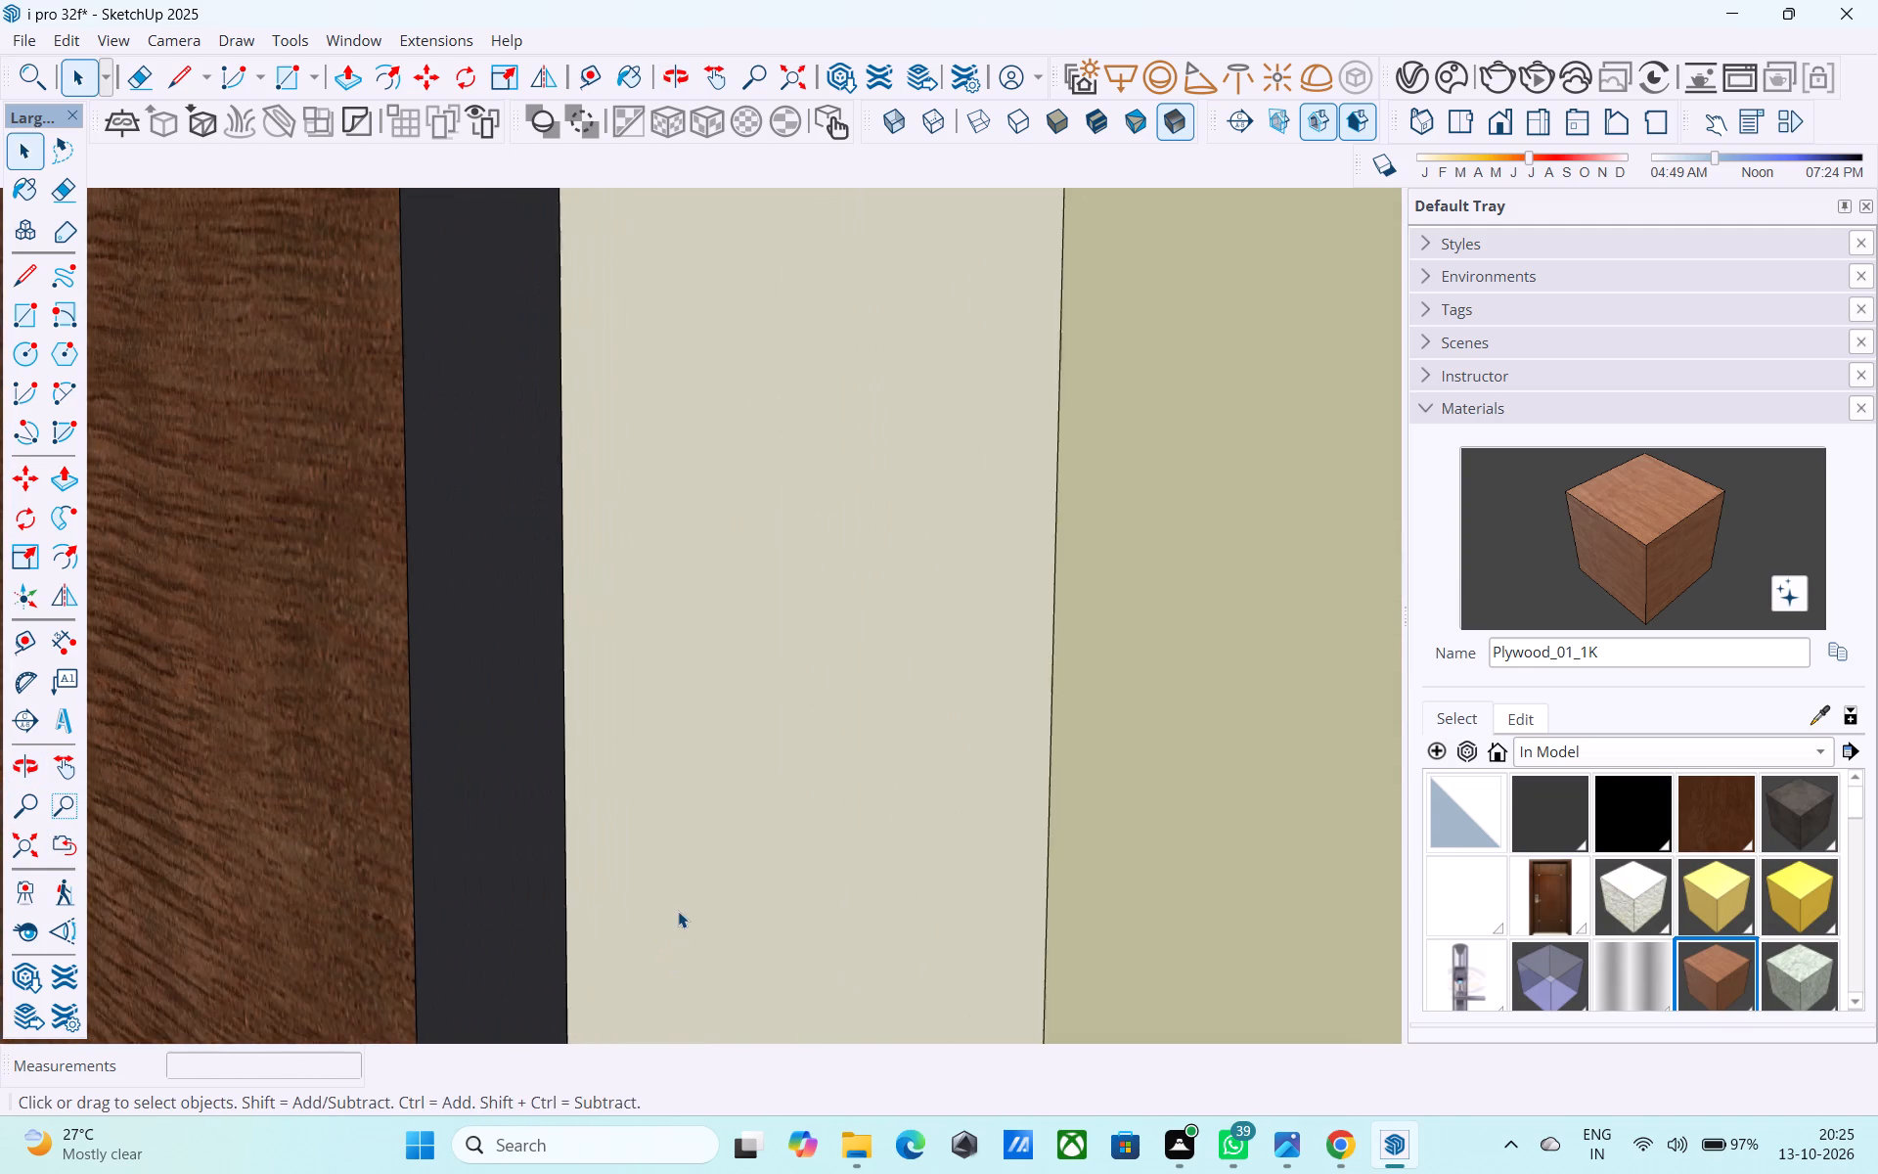
middle_click_drag(680, 909, 235, 829)
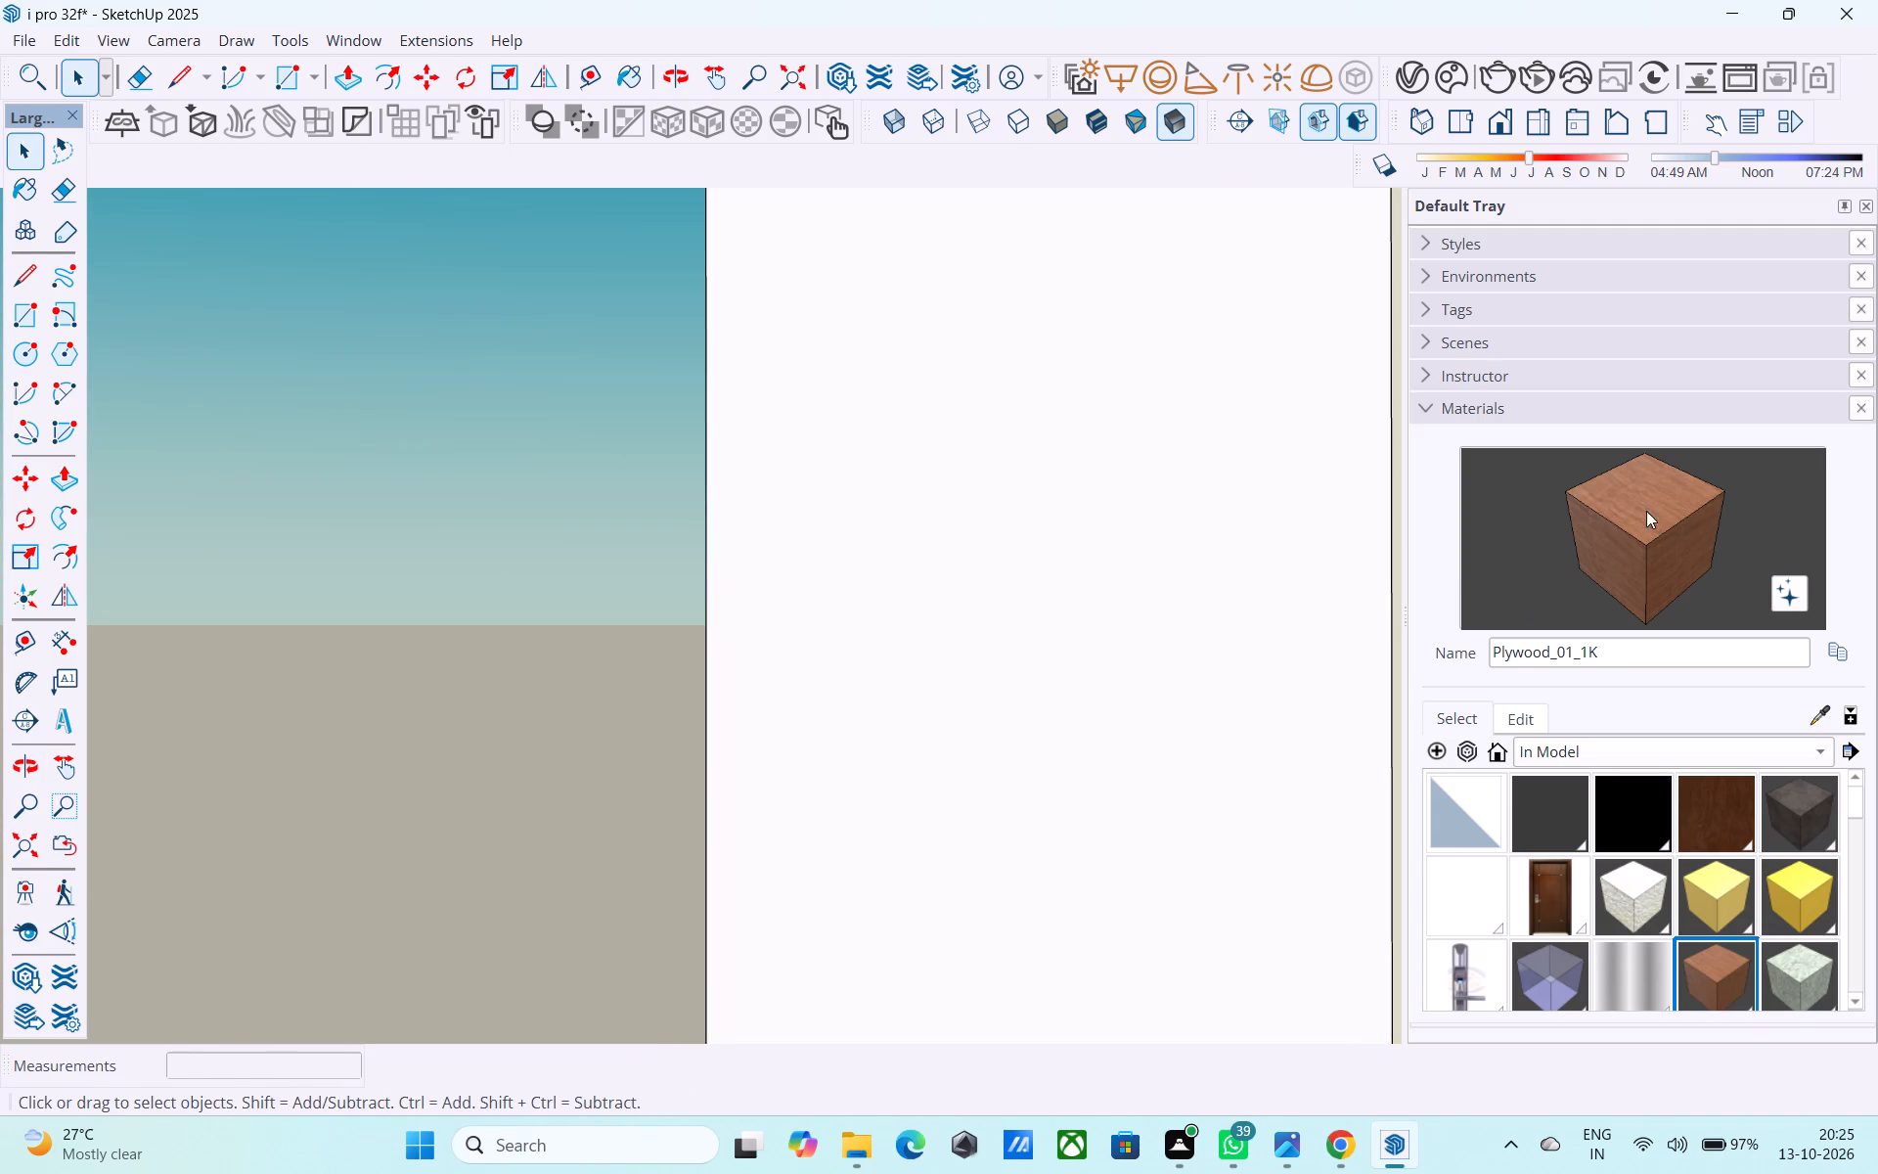
left_click(1646, 511)
left_click(900, 538)
Paint the adjoining head face inside the small window's opening farther from the door with Plywood_01_1K.
left_click(23, 928)
left_click_drag(732, 766, 810, 233)
left_click_drag(827, 600, 715, 23)
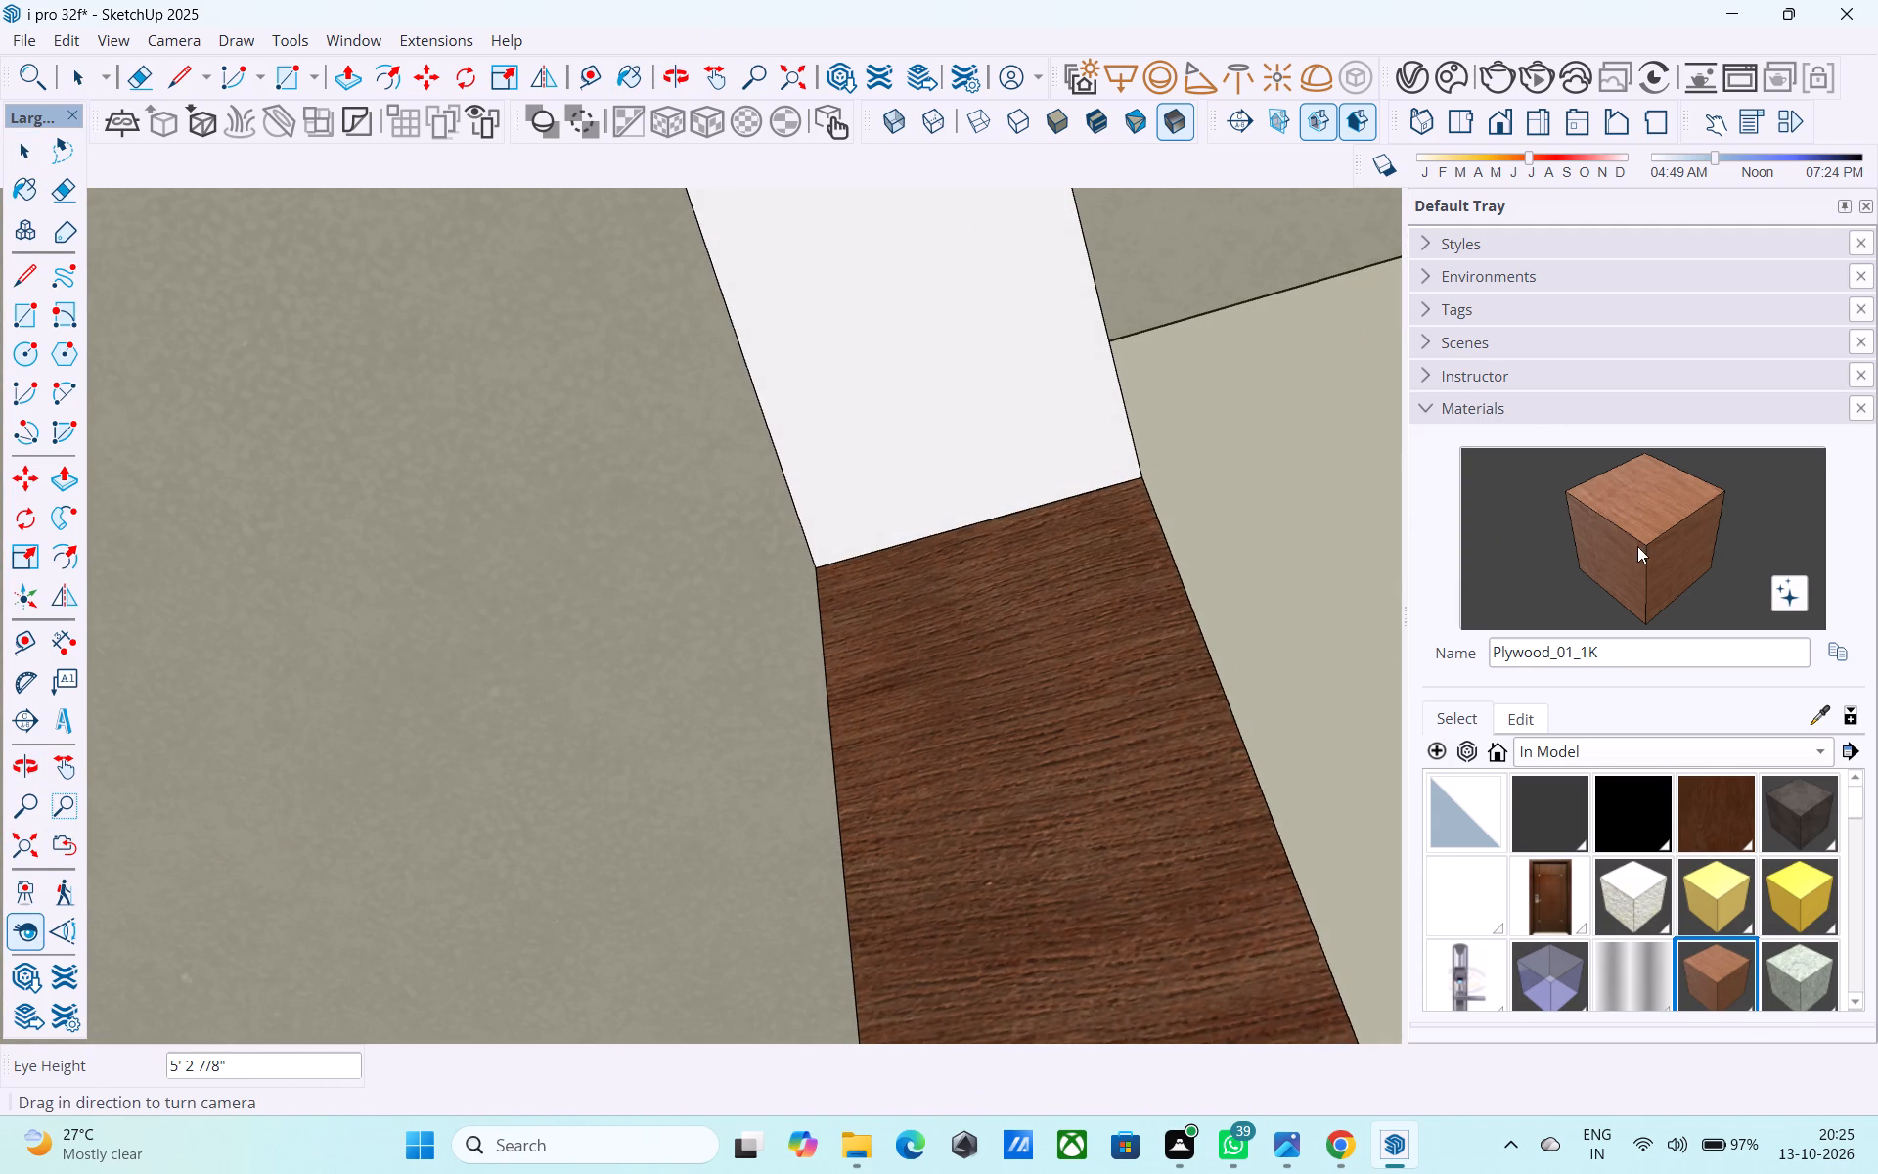
left_click(1637, 546)
left_click(1014, 342)
Paint the last unpainted surround face inside the small window's opening farther from the door with Plywood_01_1K.
left_click(40, 922)
left_click_drag(770, 770, 441, 378)
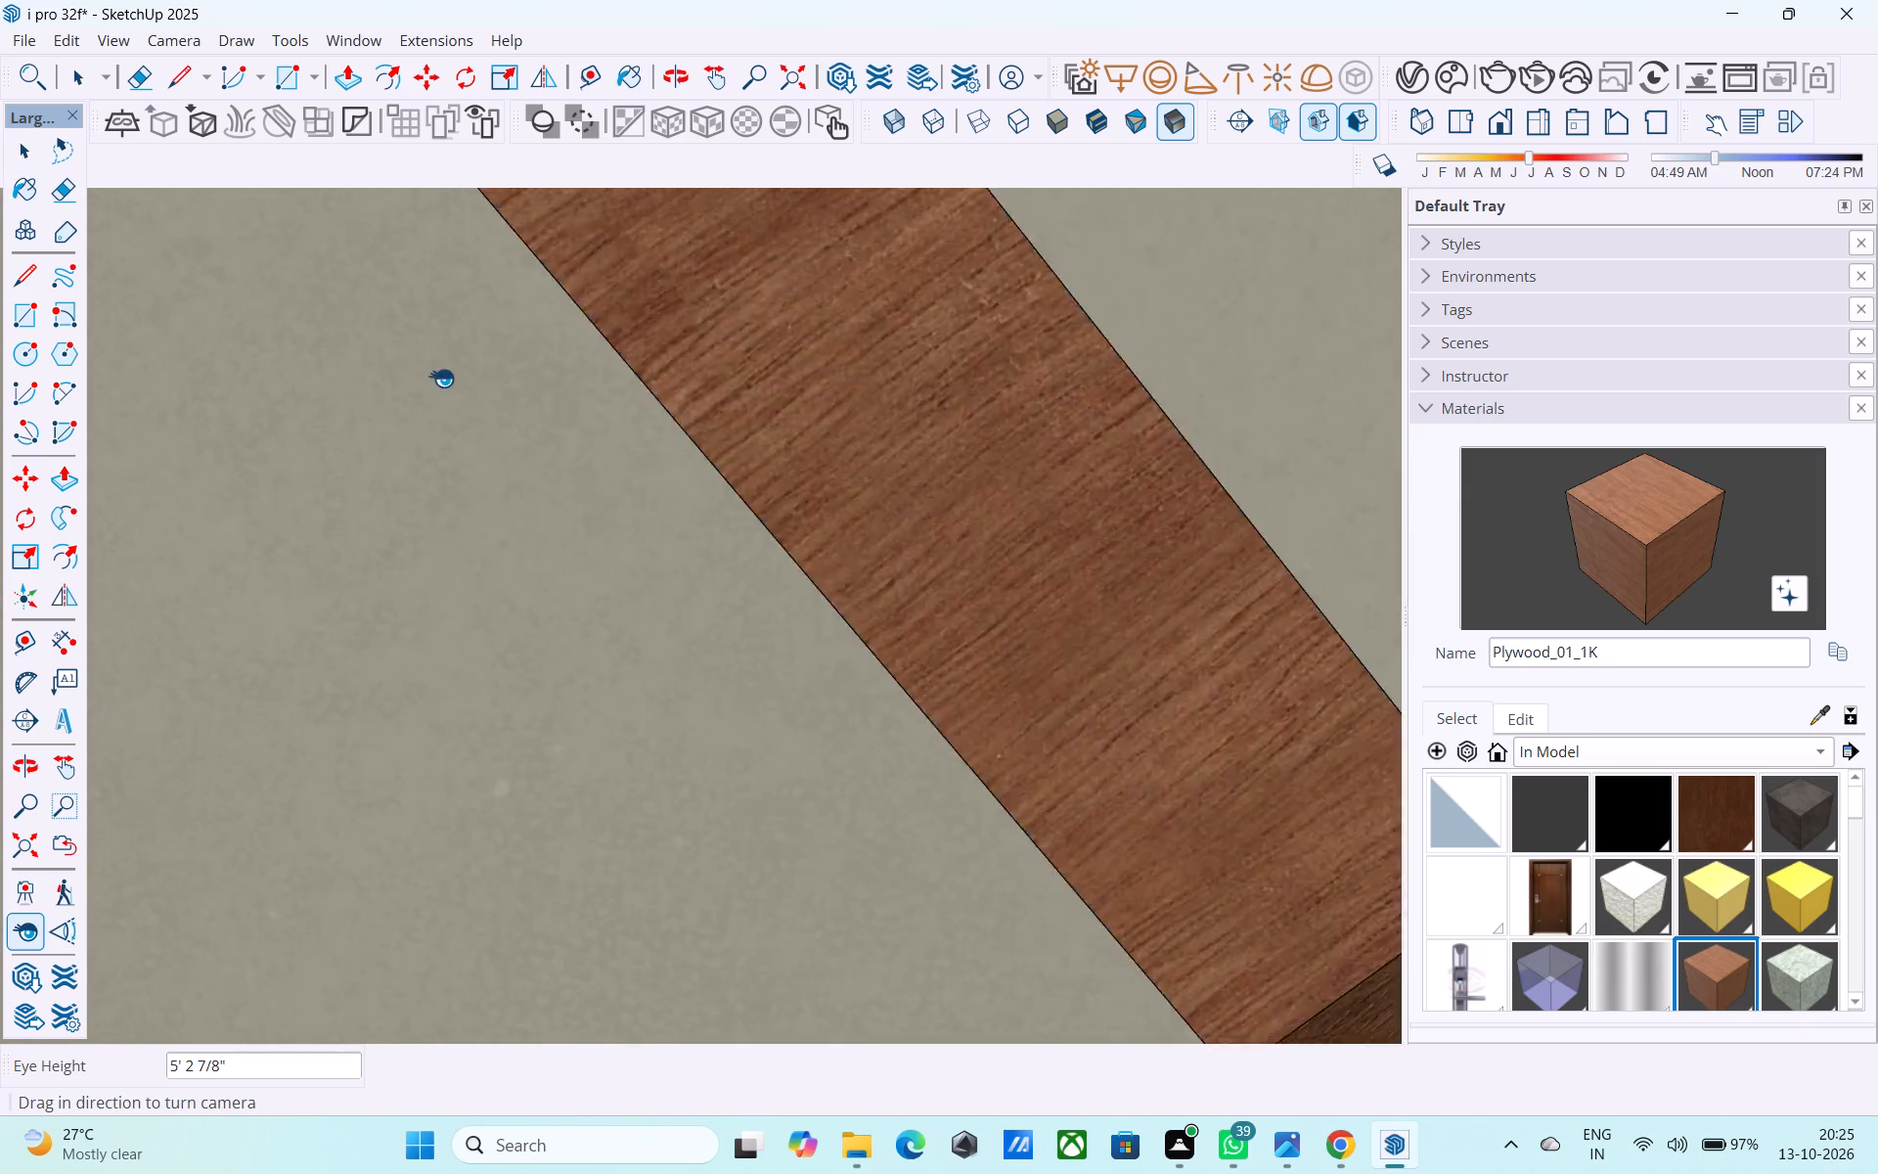
left_click_drag(441, 378, 89, 706)
left_click(1646, 512)
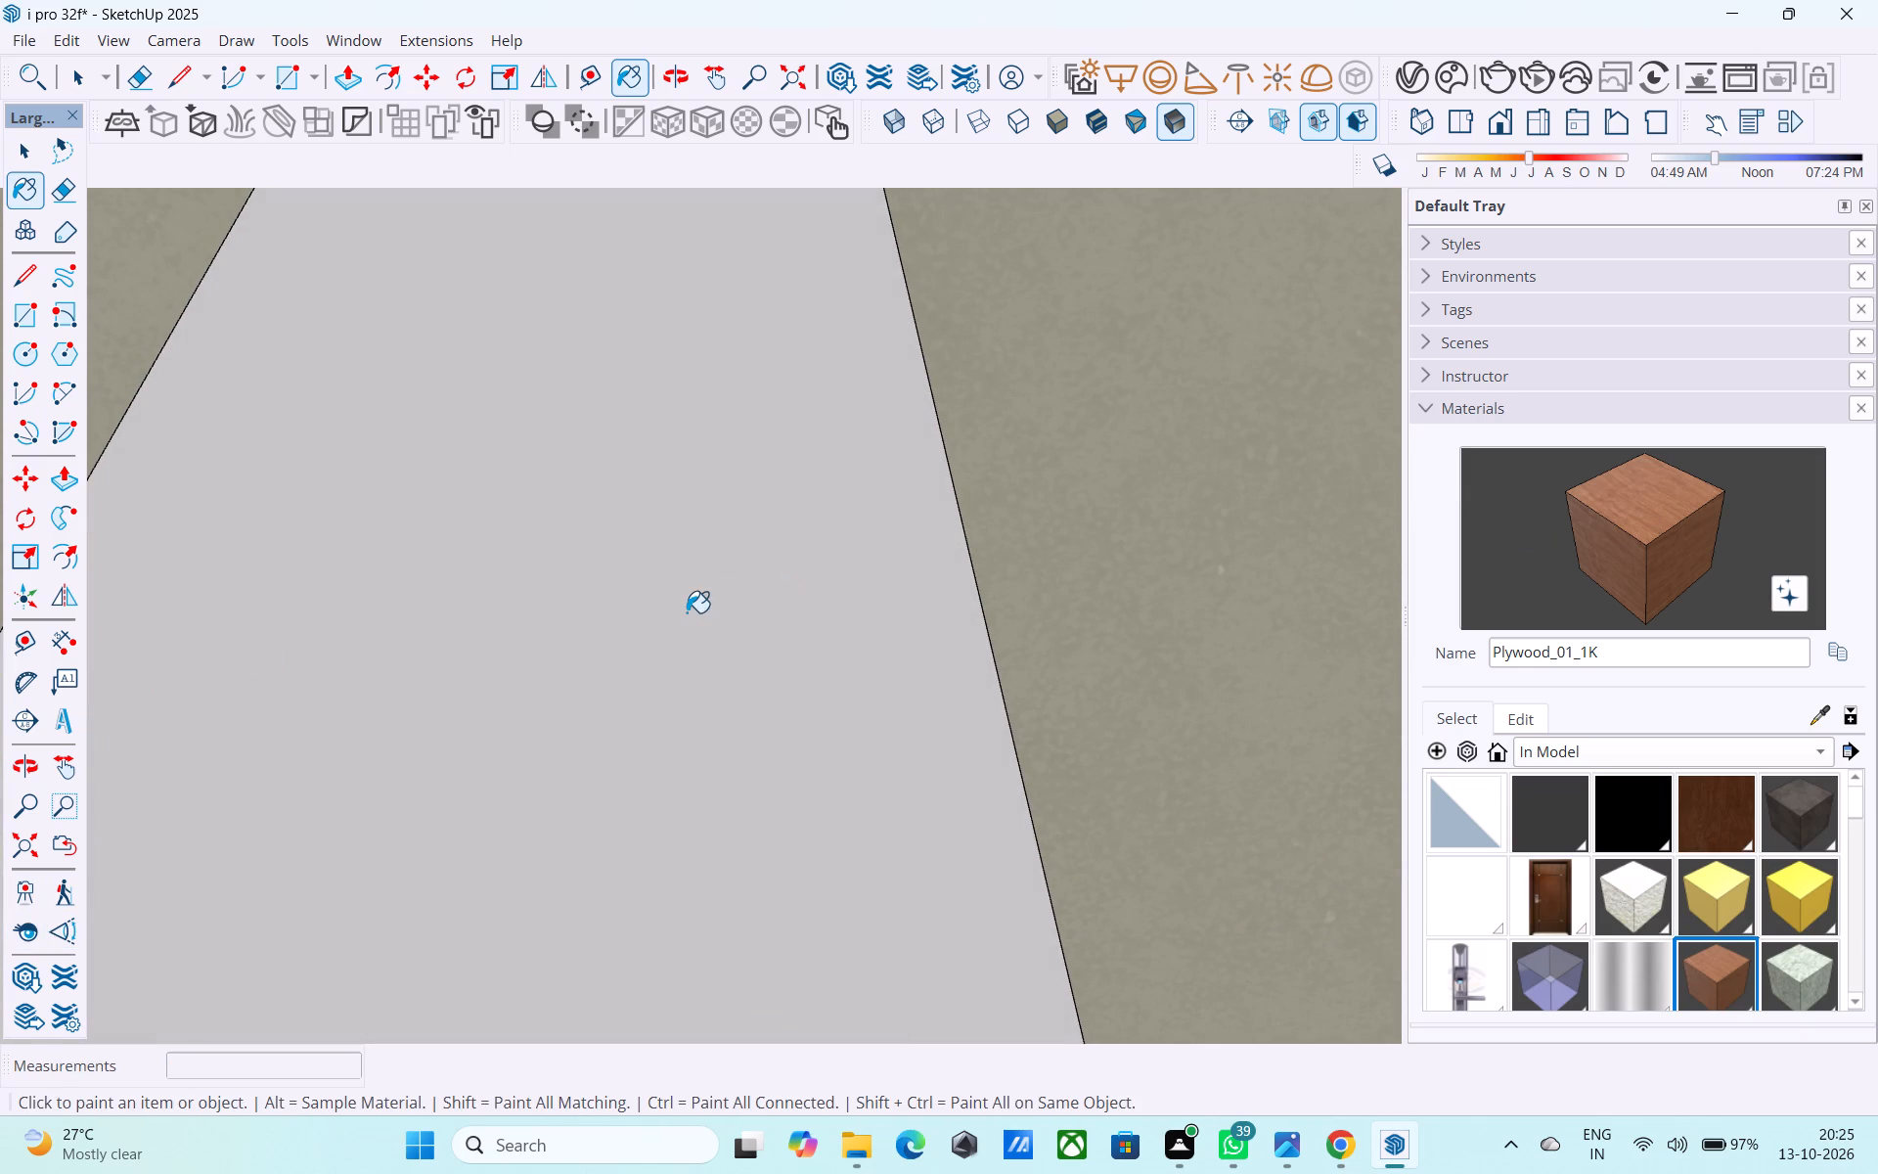
left_click(678, 612)
Close the ground-floor group and save the house model.
middle_click_drag(972, 545, 0, 823, "shift")
scroll(345, 737, "up", 1, "shift")
middle_click_drag(961, 615, 320, 819)
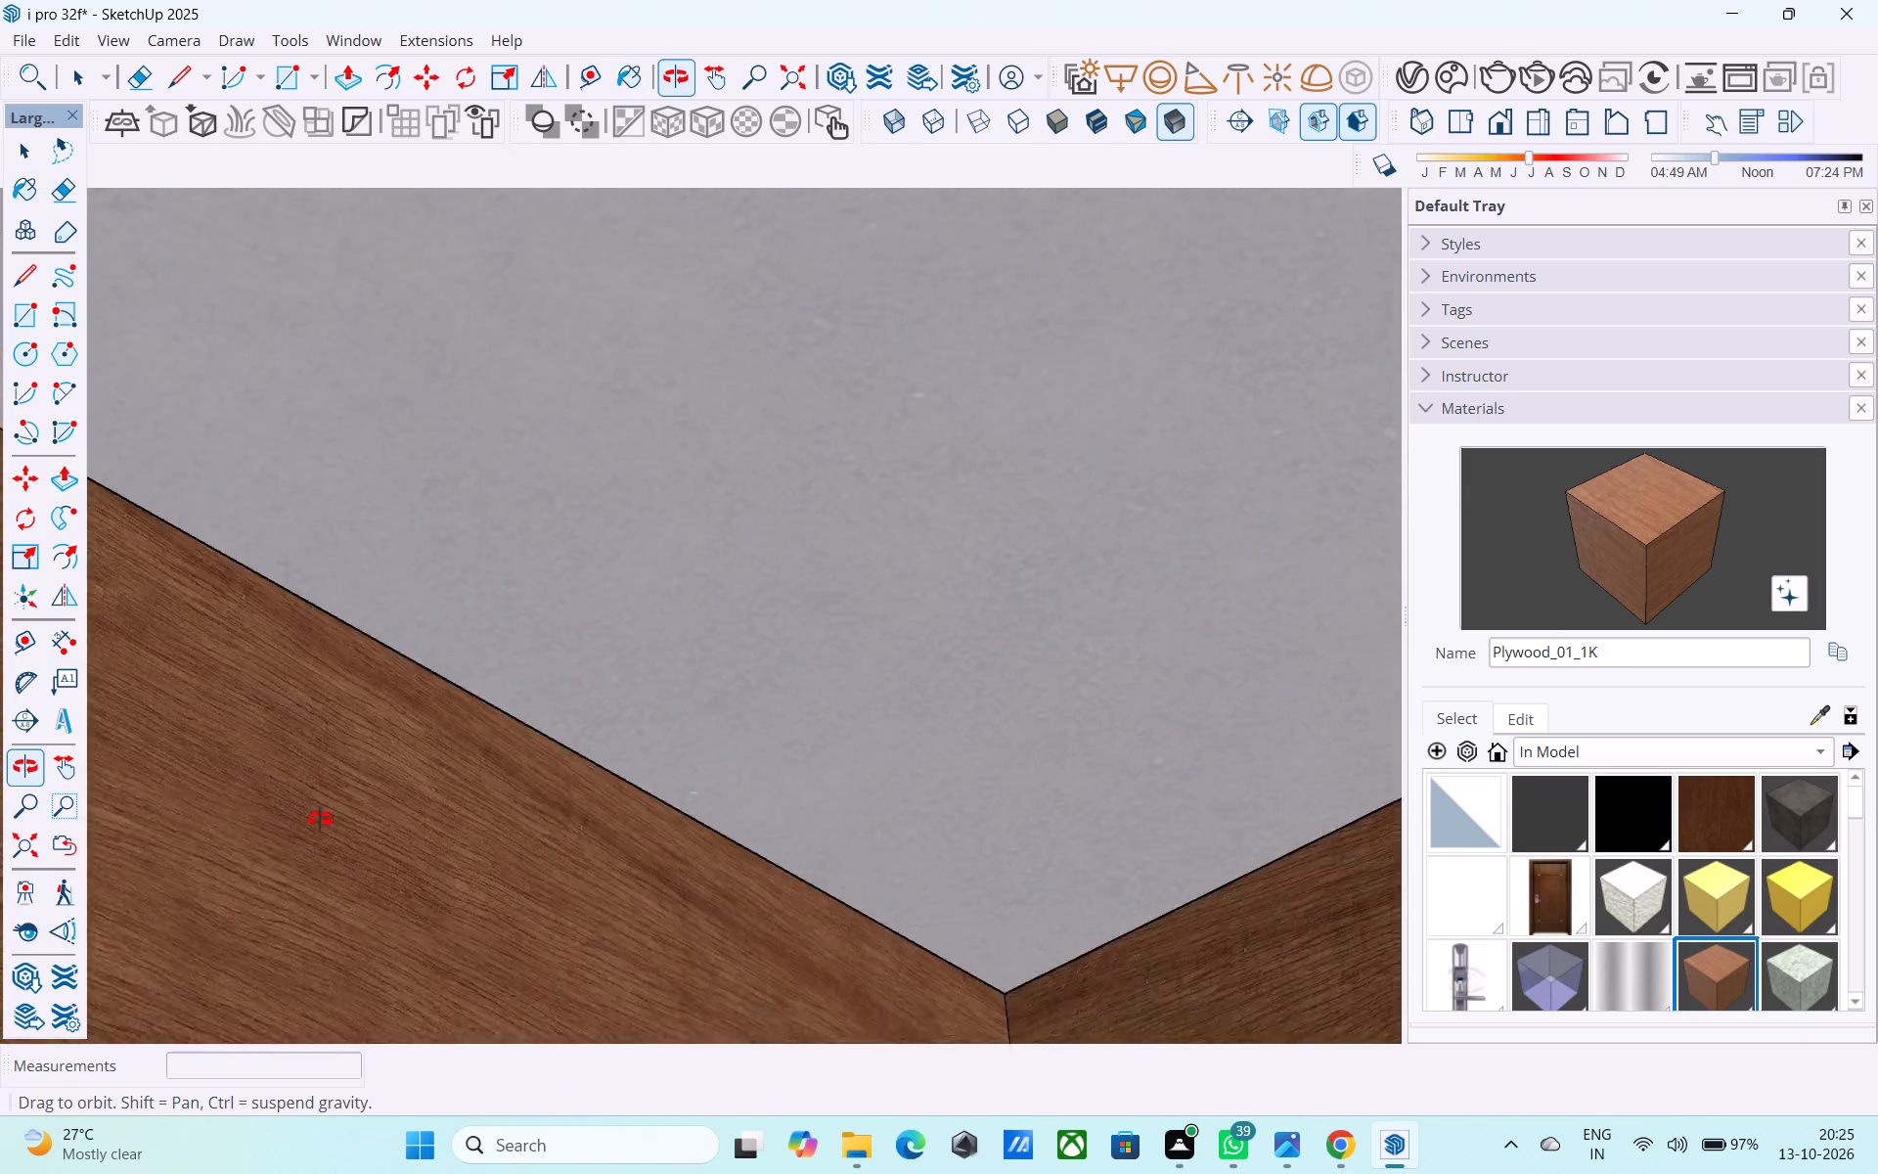
middle_click_drag(320, 819, 264, 873)
scroll(444, 738, "down", 20)
scroll(444, 738, "down", 14)
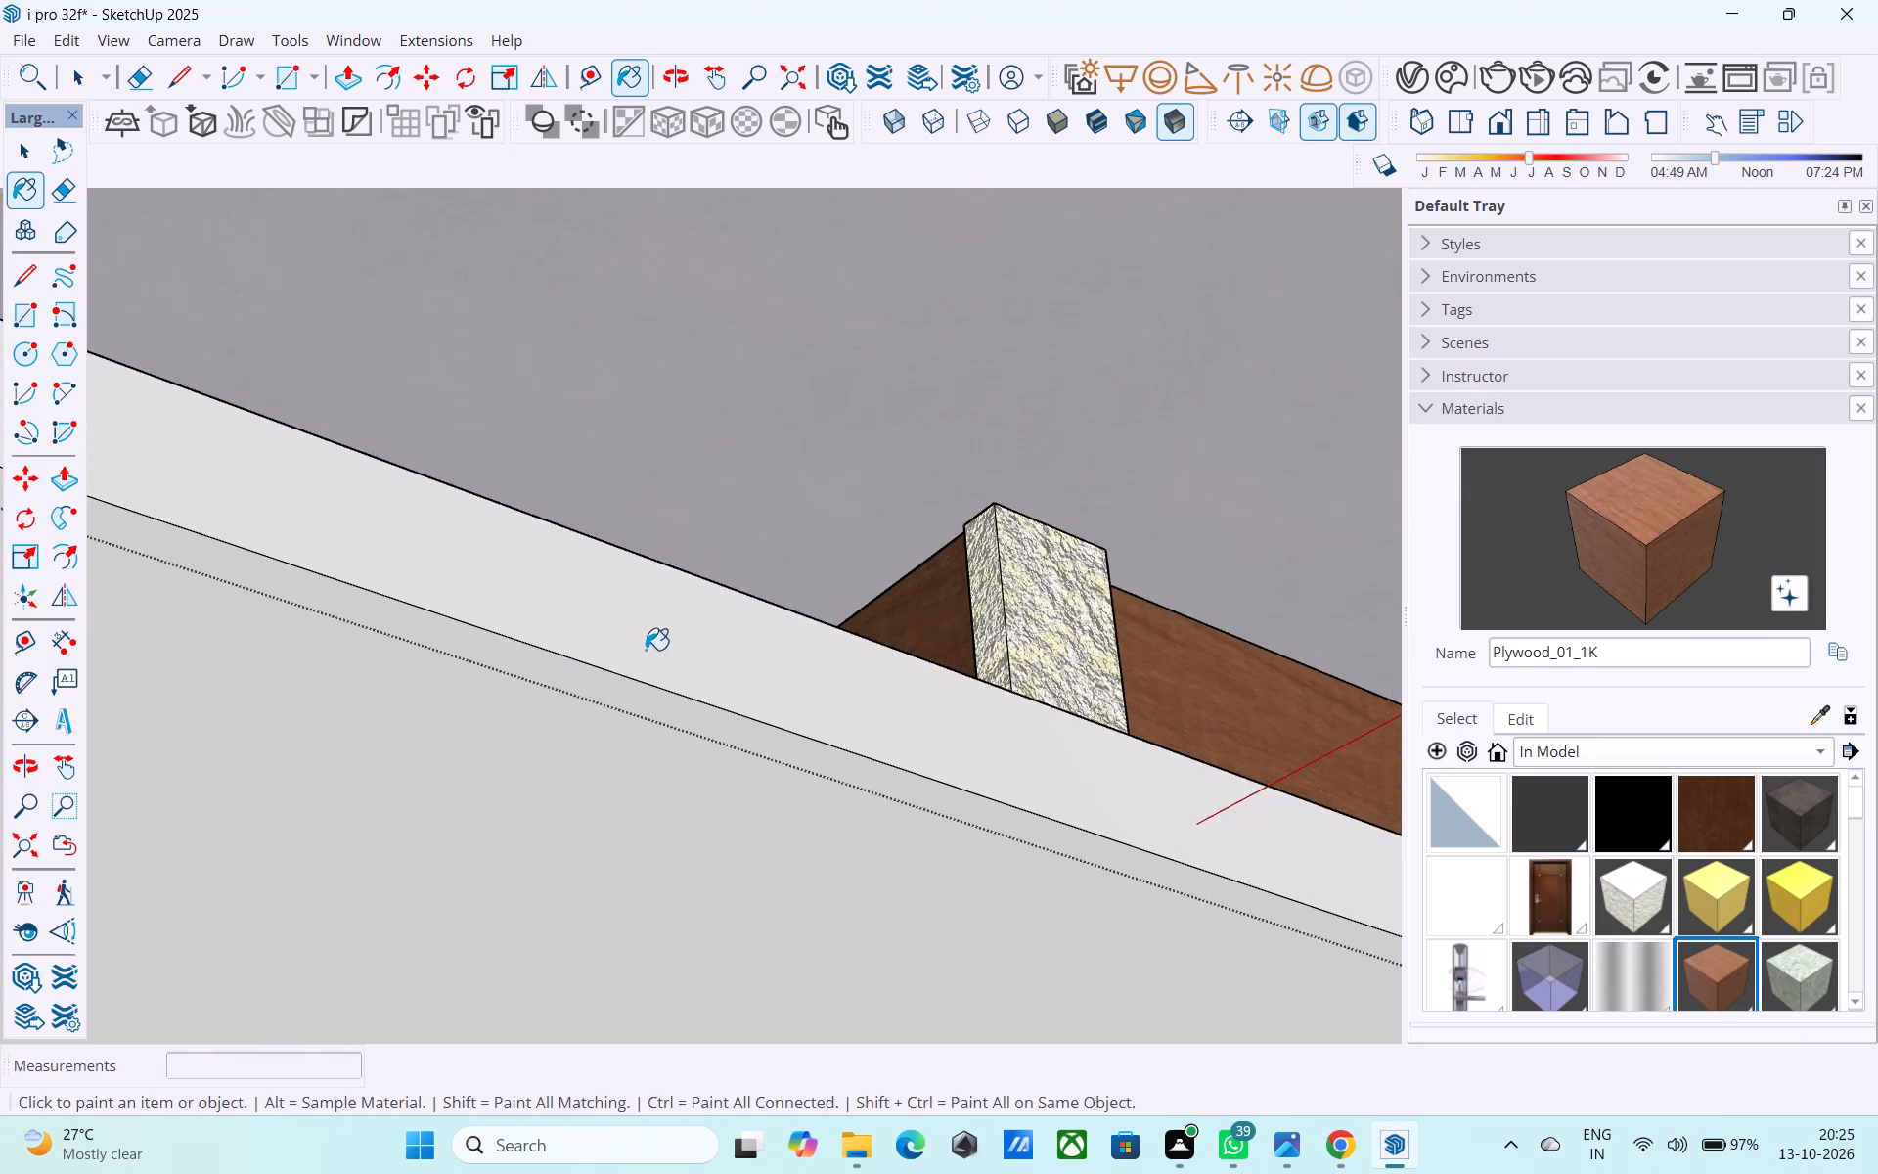
scroll(646, 650, "down", 17)
middle_click_drag(721, 622, 738, 947)
scroll(719, 625, "down", 2)
key("space")
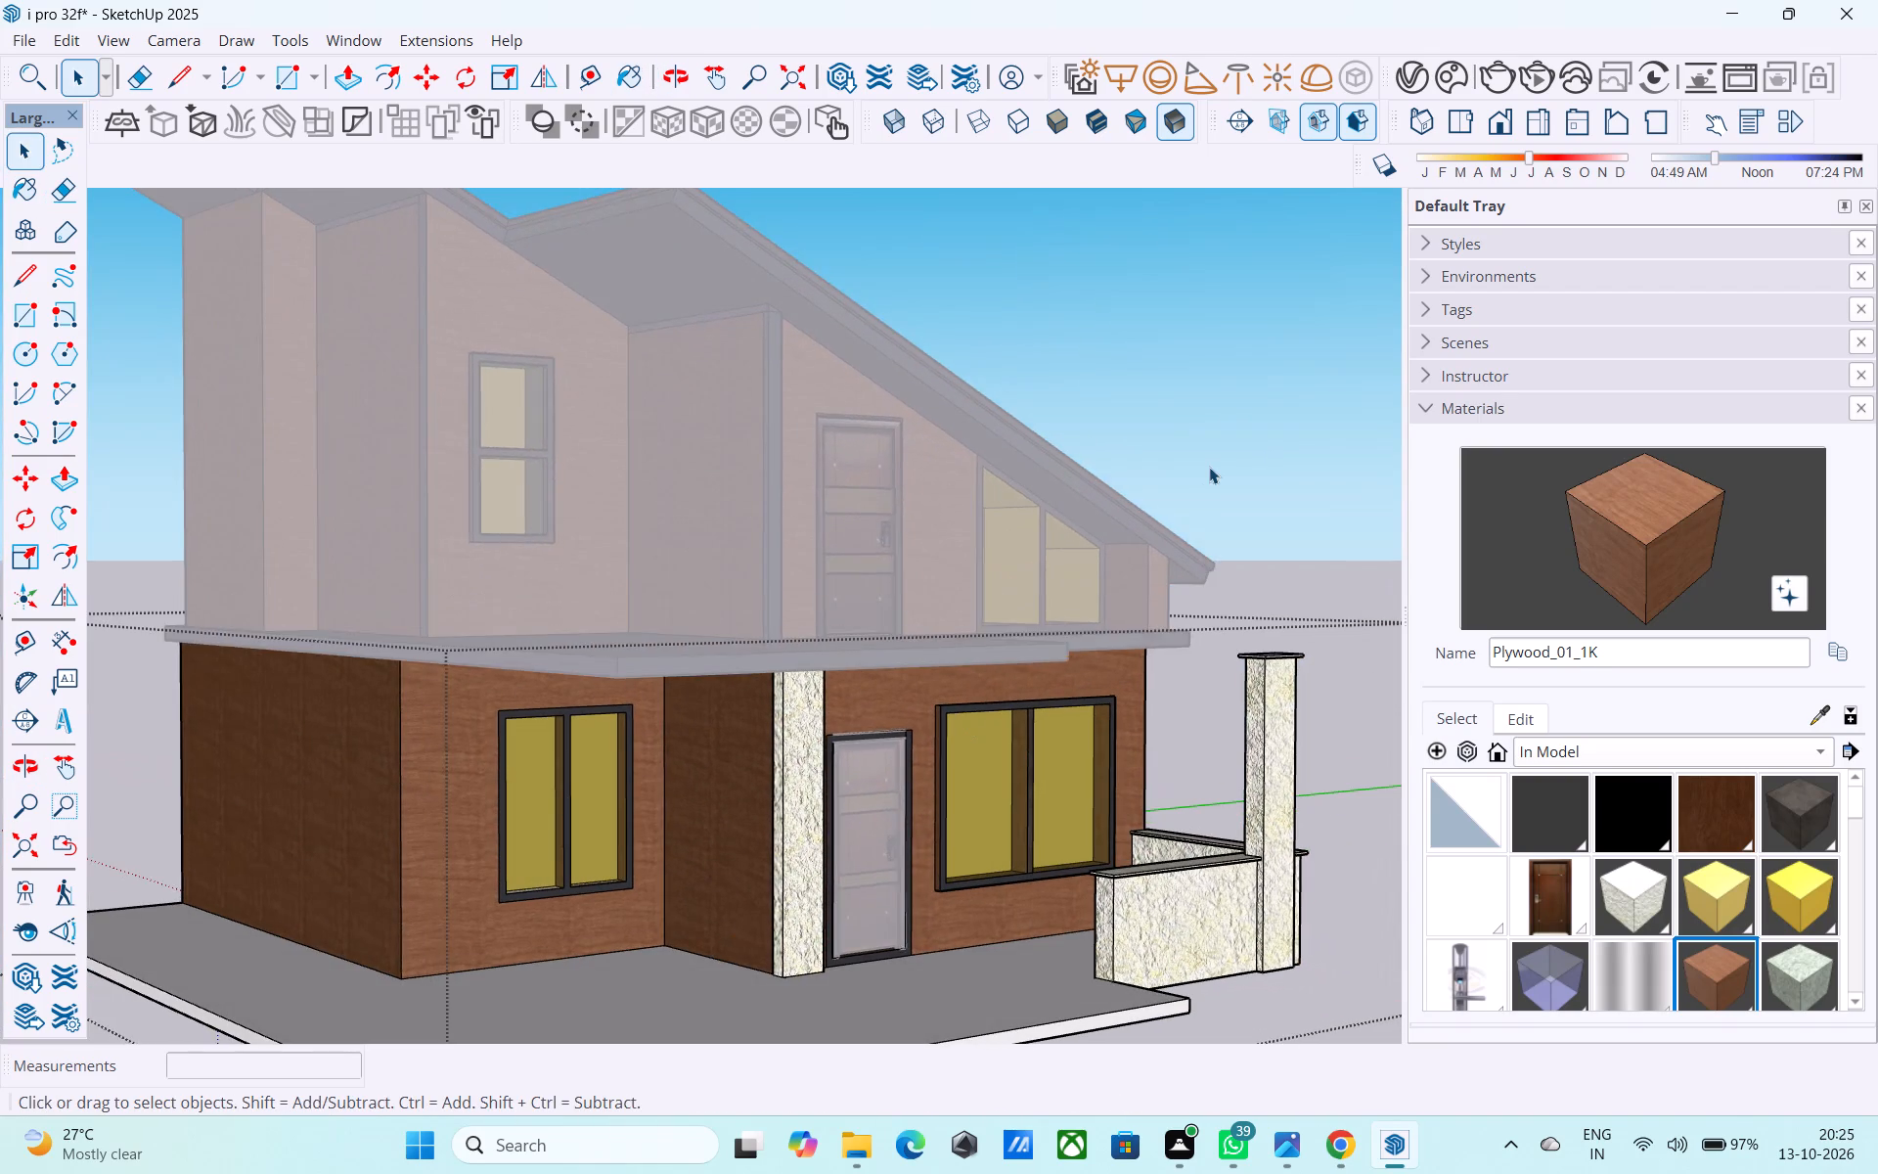
left_click(1209, 467)
middle_click_drag(782, 580, 1304, 508)
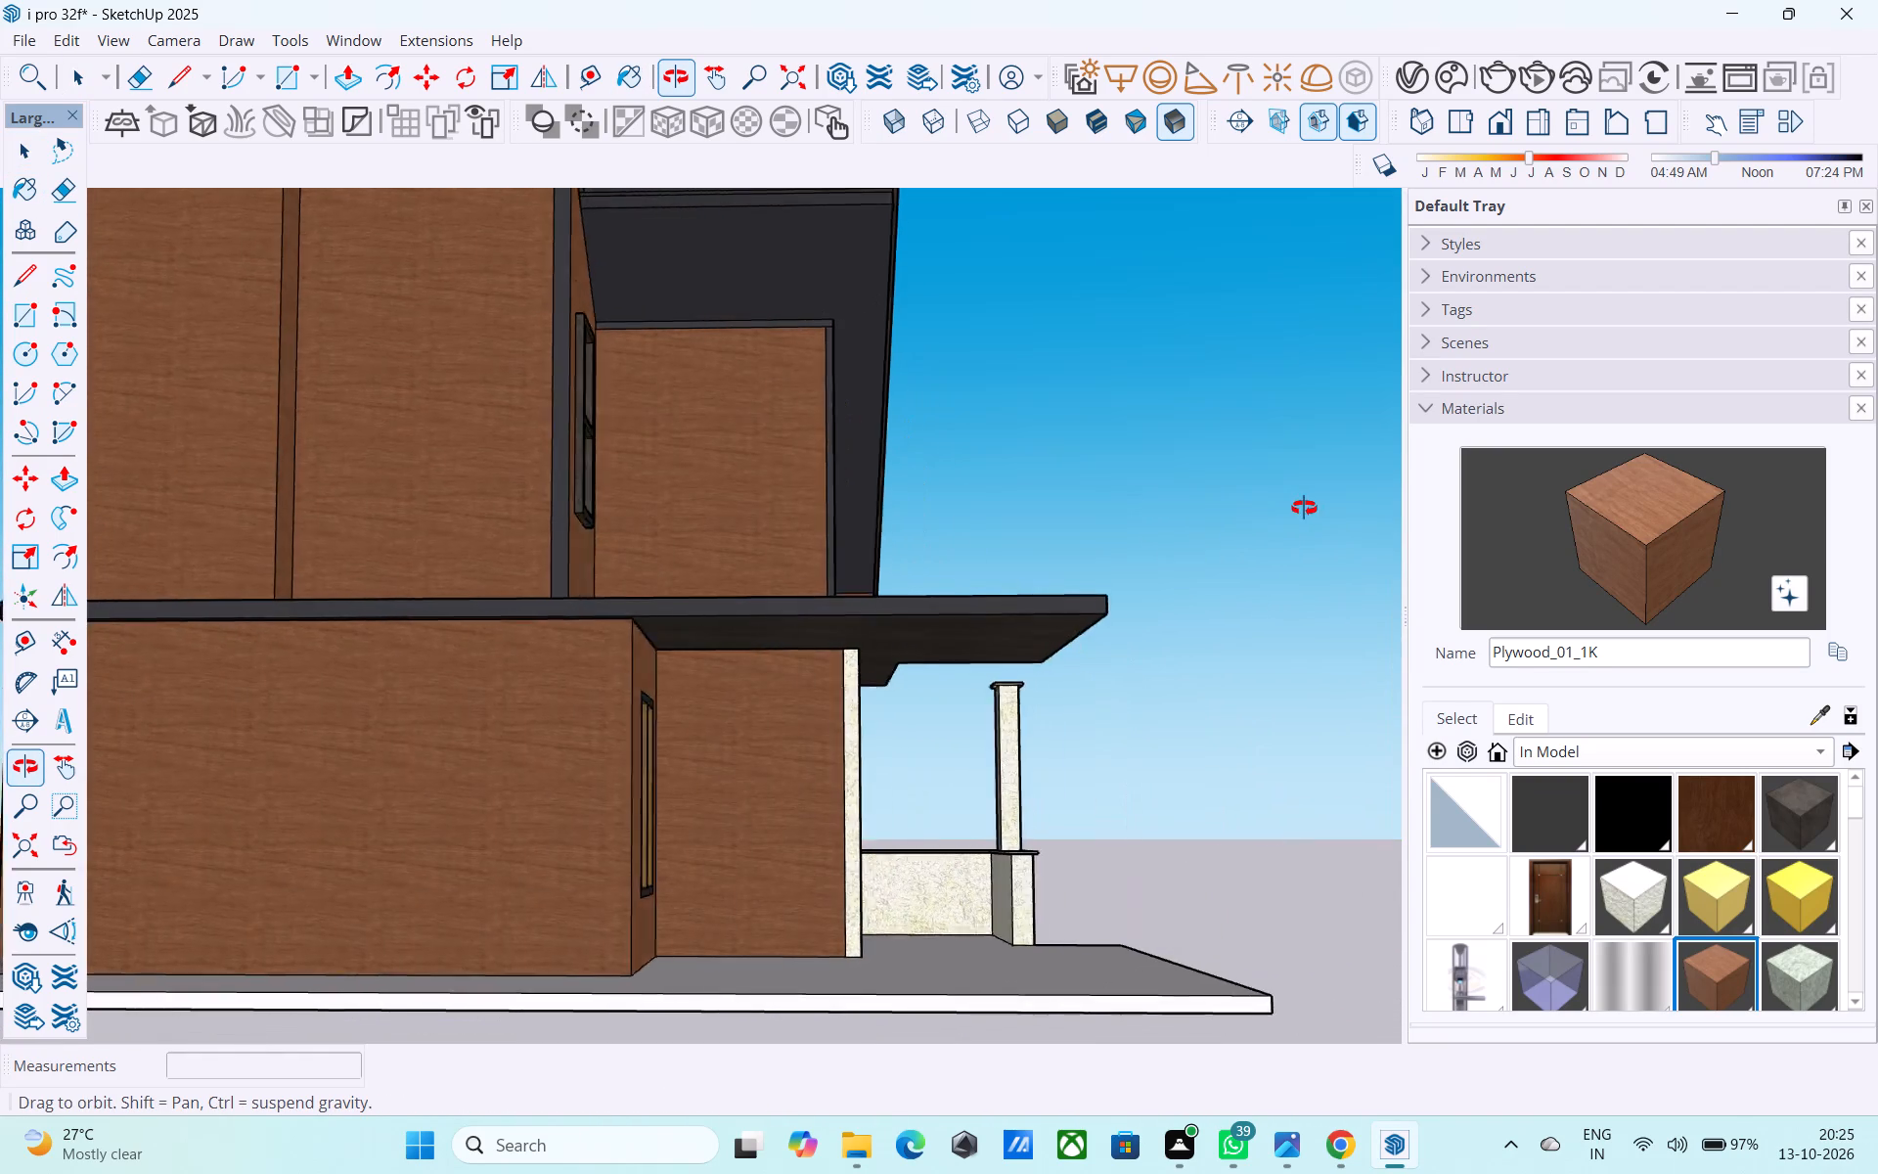
middle_click_drag(1304, 508, 1308, 510)
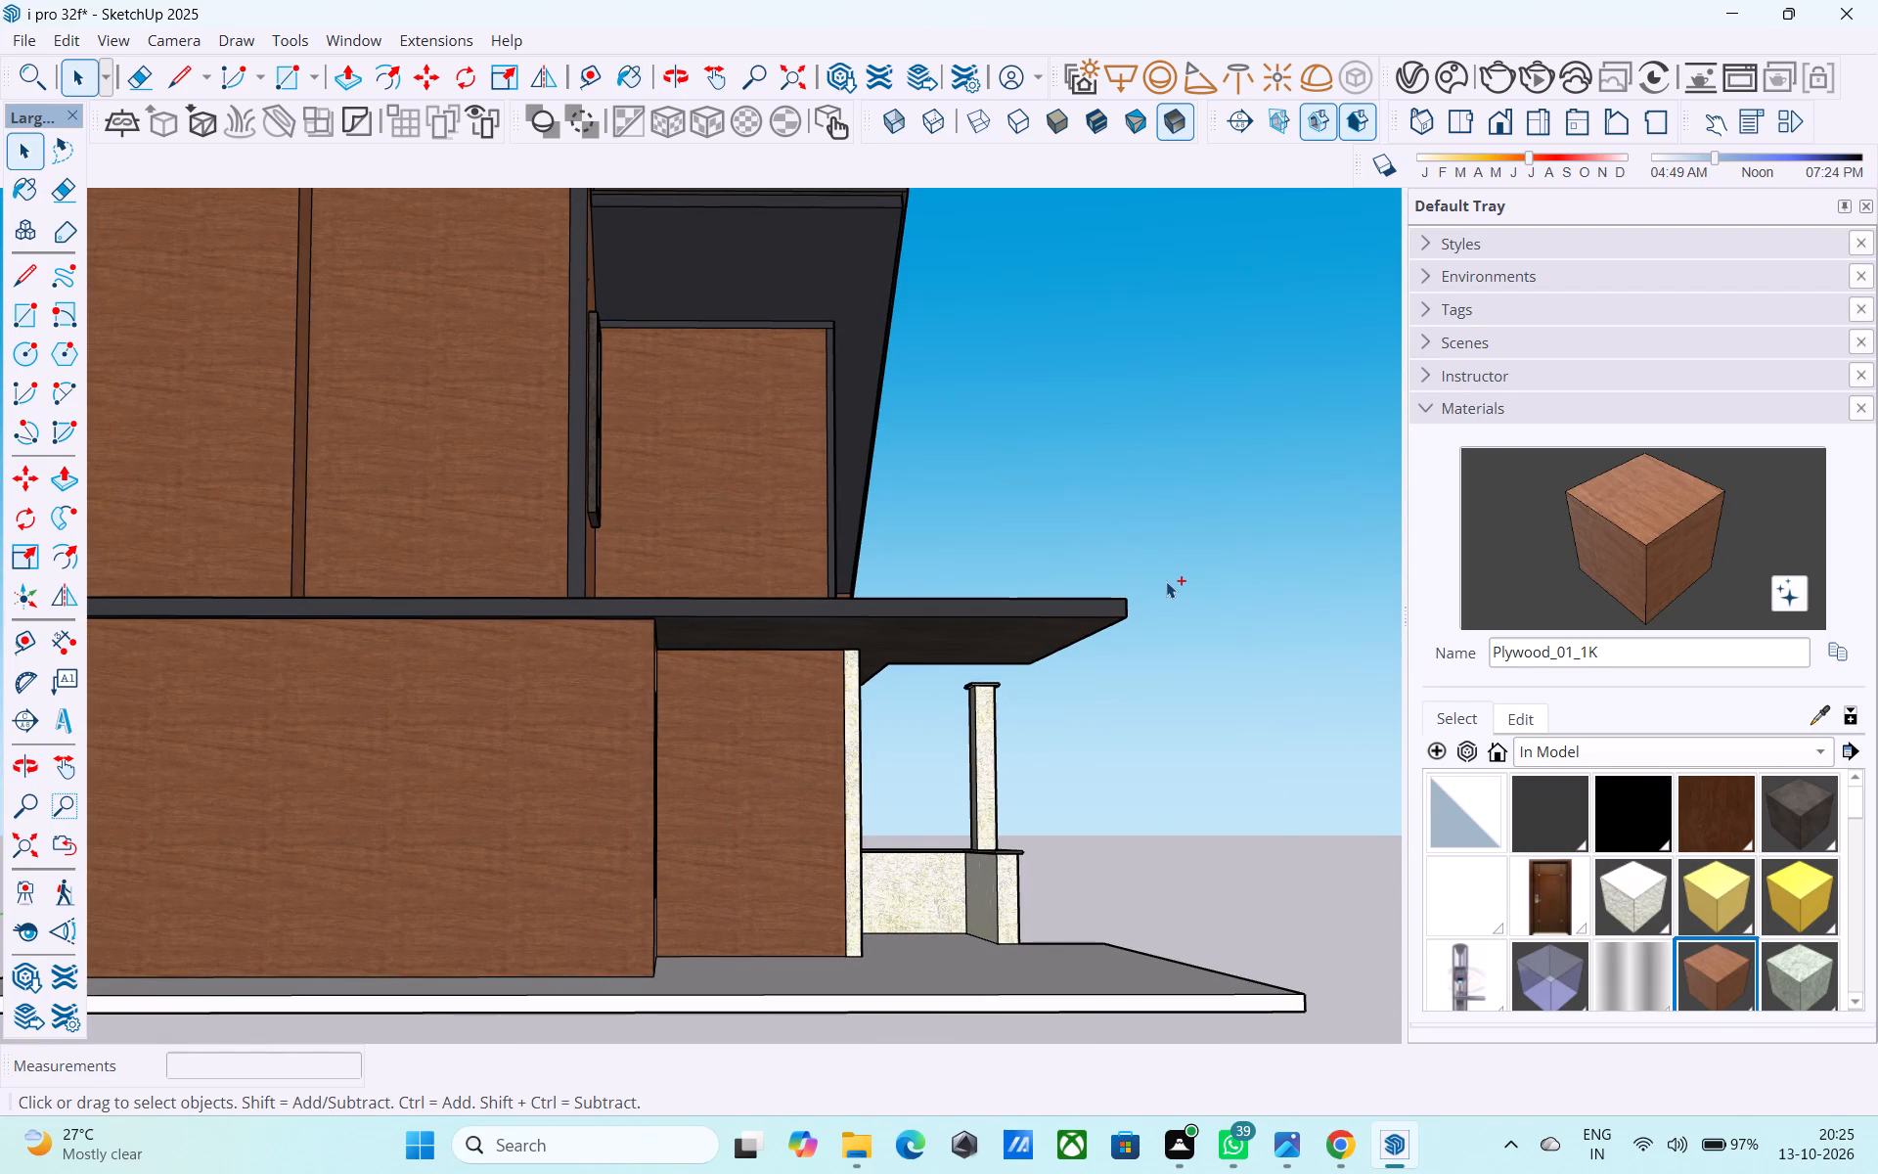
key("ctrl+s")
Save the model again with the view facing the front of the house.
middle_click_drag(1153, 582, 604, 738)
scroll(712, 764, "up", 1)
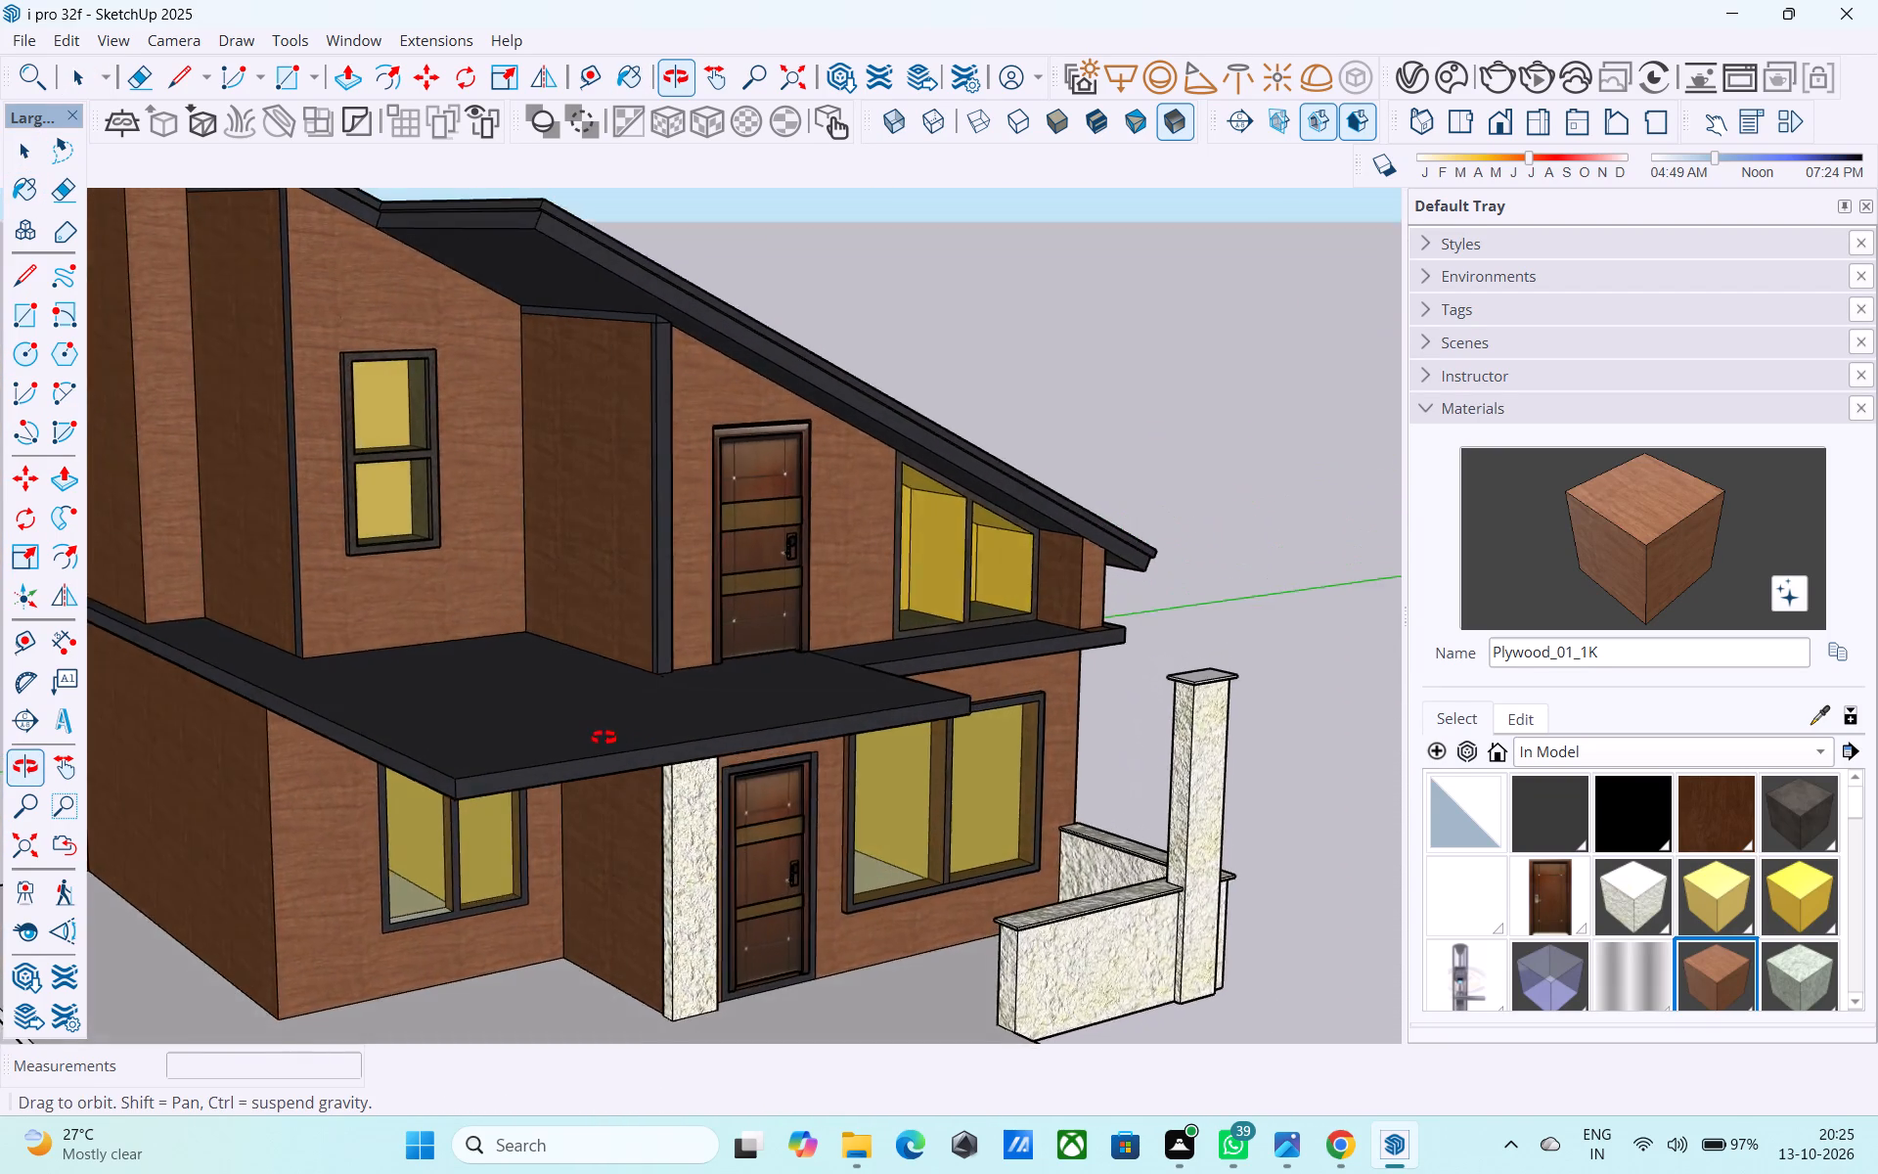
middle_click_drag(604, 738, 607, 659)
scroll(633, 700, "down", 4)
middle_click_drag(1016, 615, 952, 583)
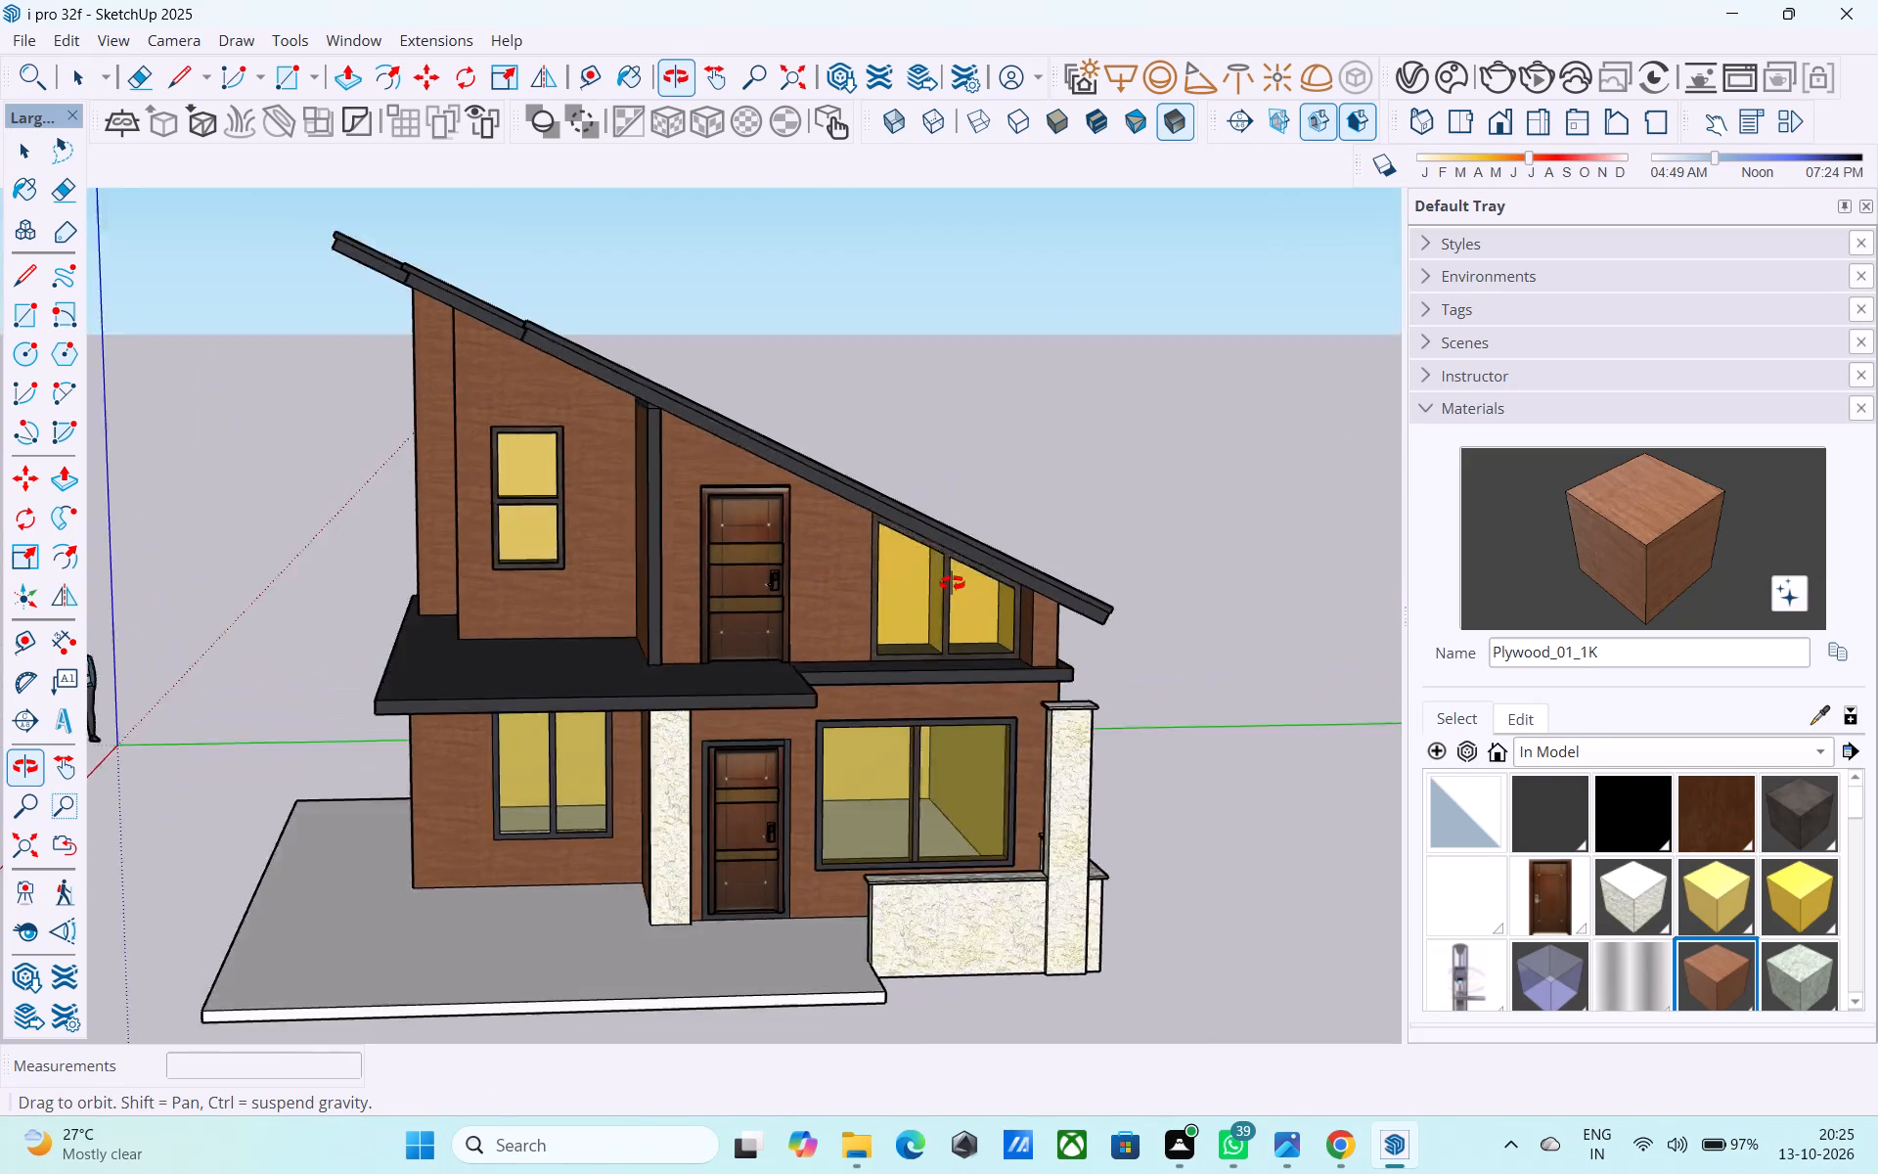
middle_click_drag(952, 583, 961, 487)
key("ctrl+s")
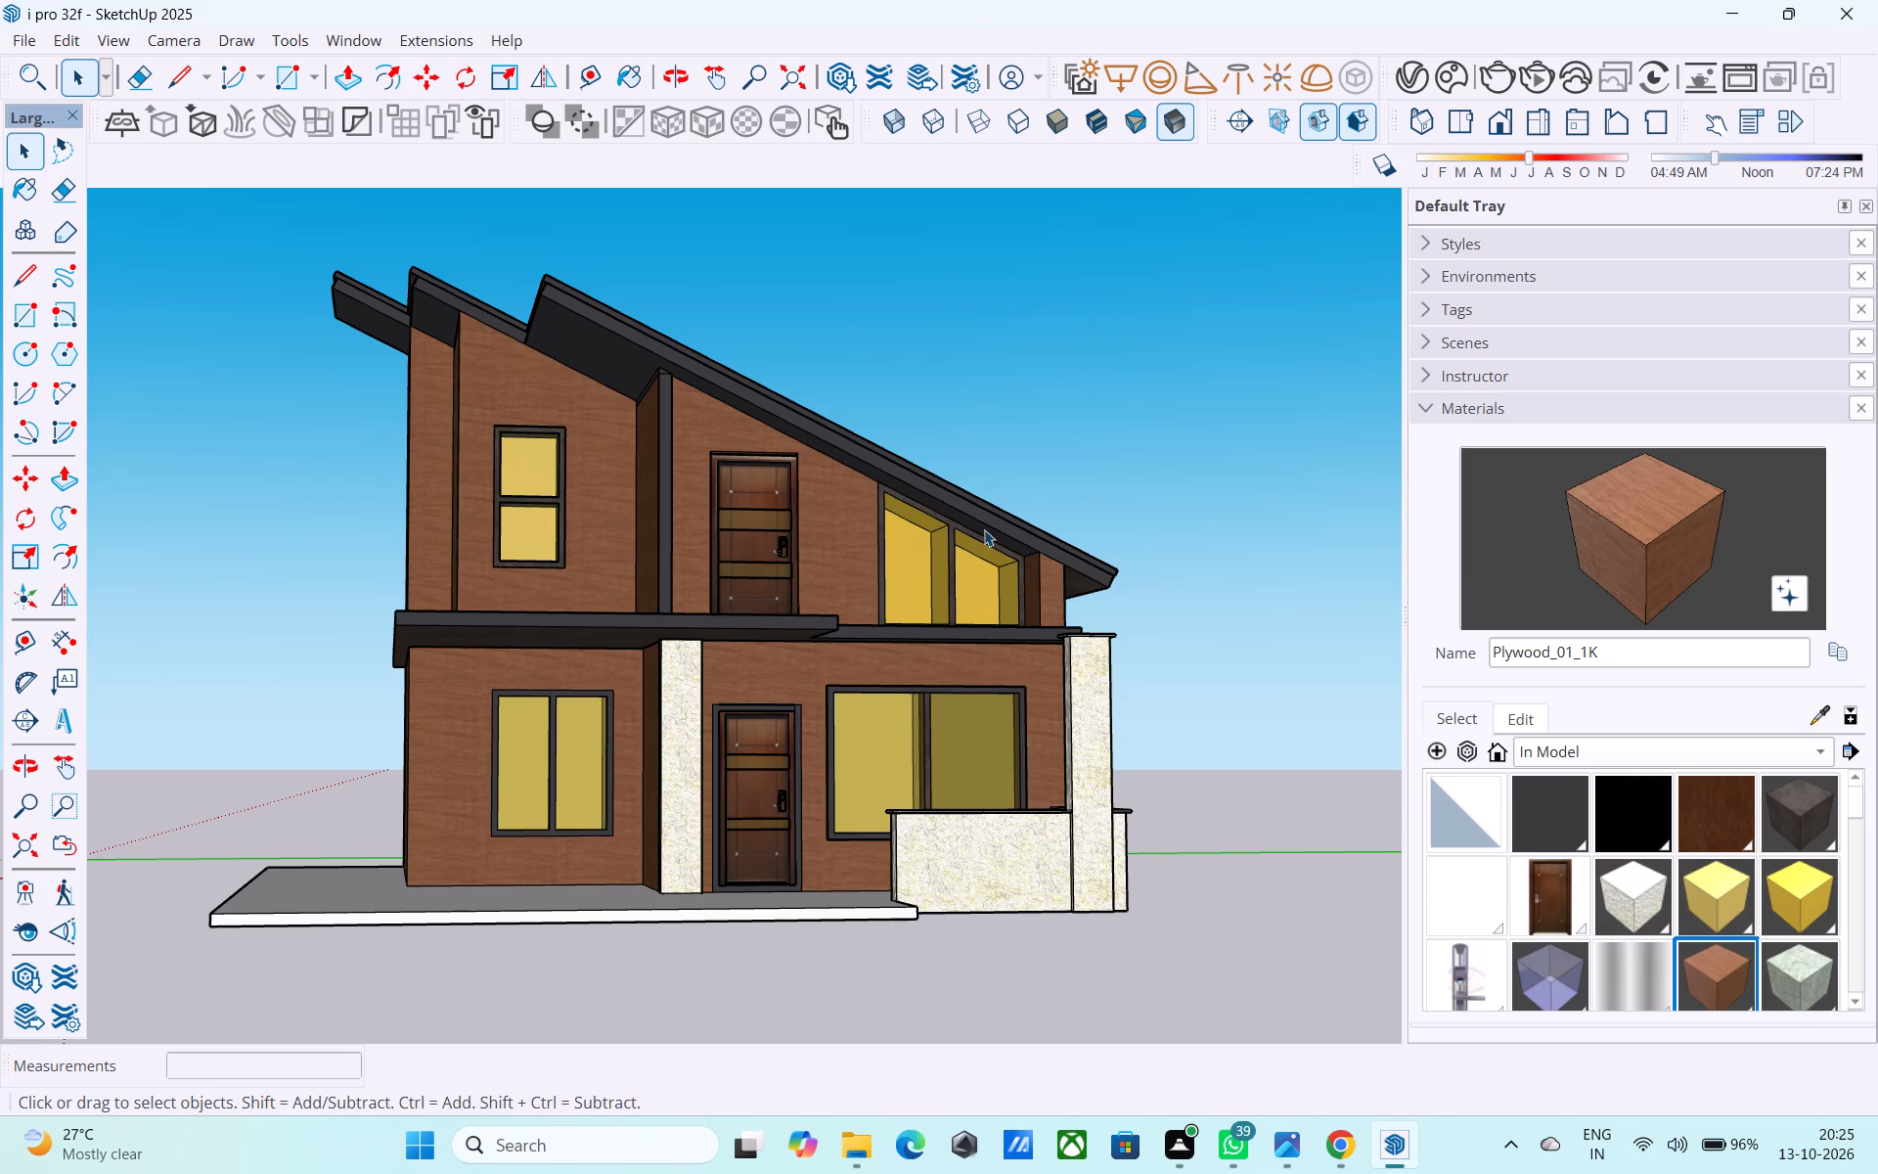
Examine the sloping roof and the area around the slanted upper-floor window from several sides.
middle_click_drag(1285, 605, 917, 741)
middle_click_drag(1095, 614, 863, 702)
scroll(827, 690, "up", 3)
middle_click_drag(805, 688, 809, 684)
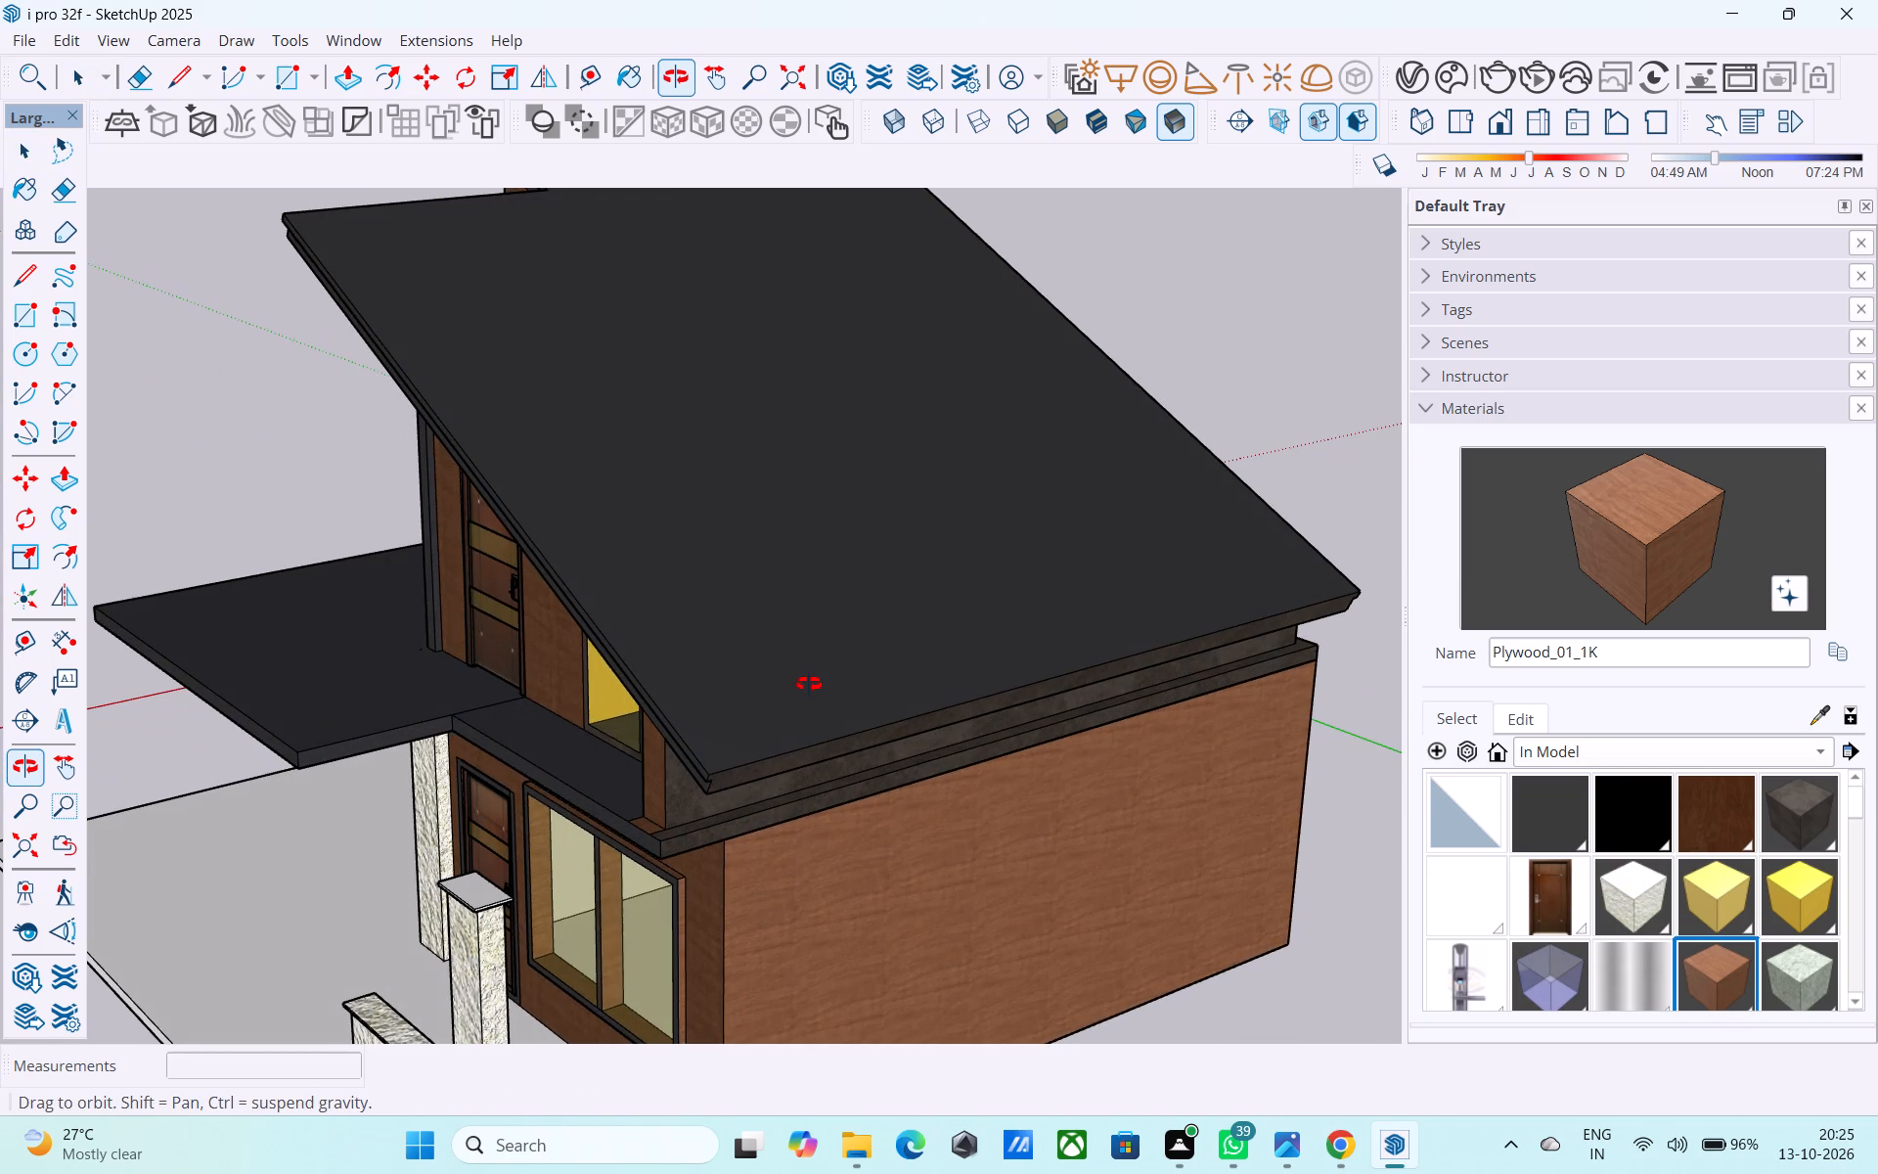
middle_click_drag(809, 684, 819, 675)
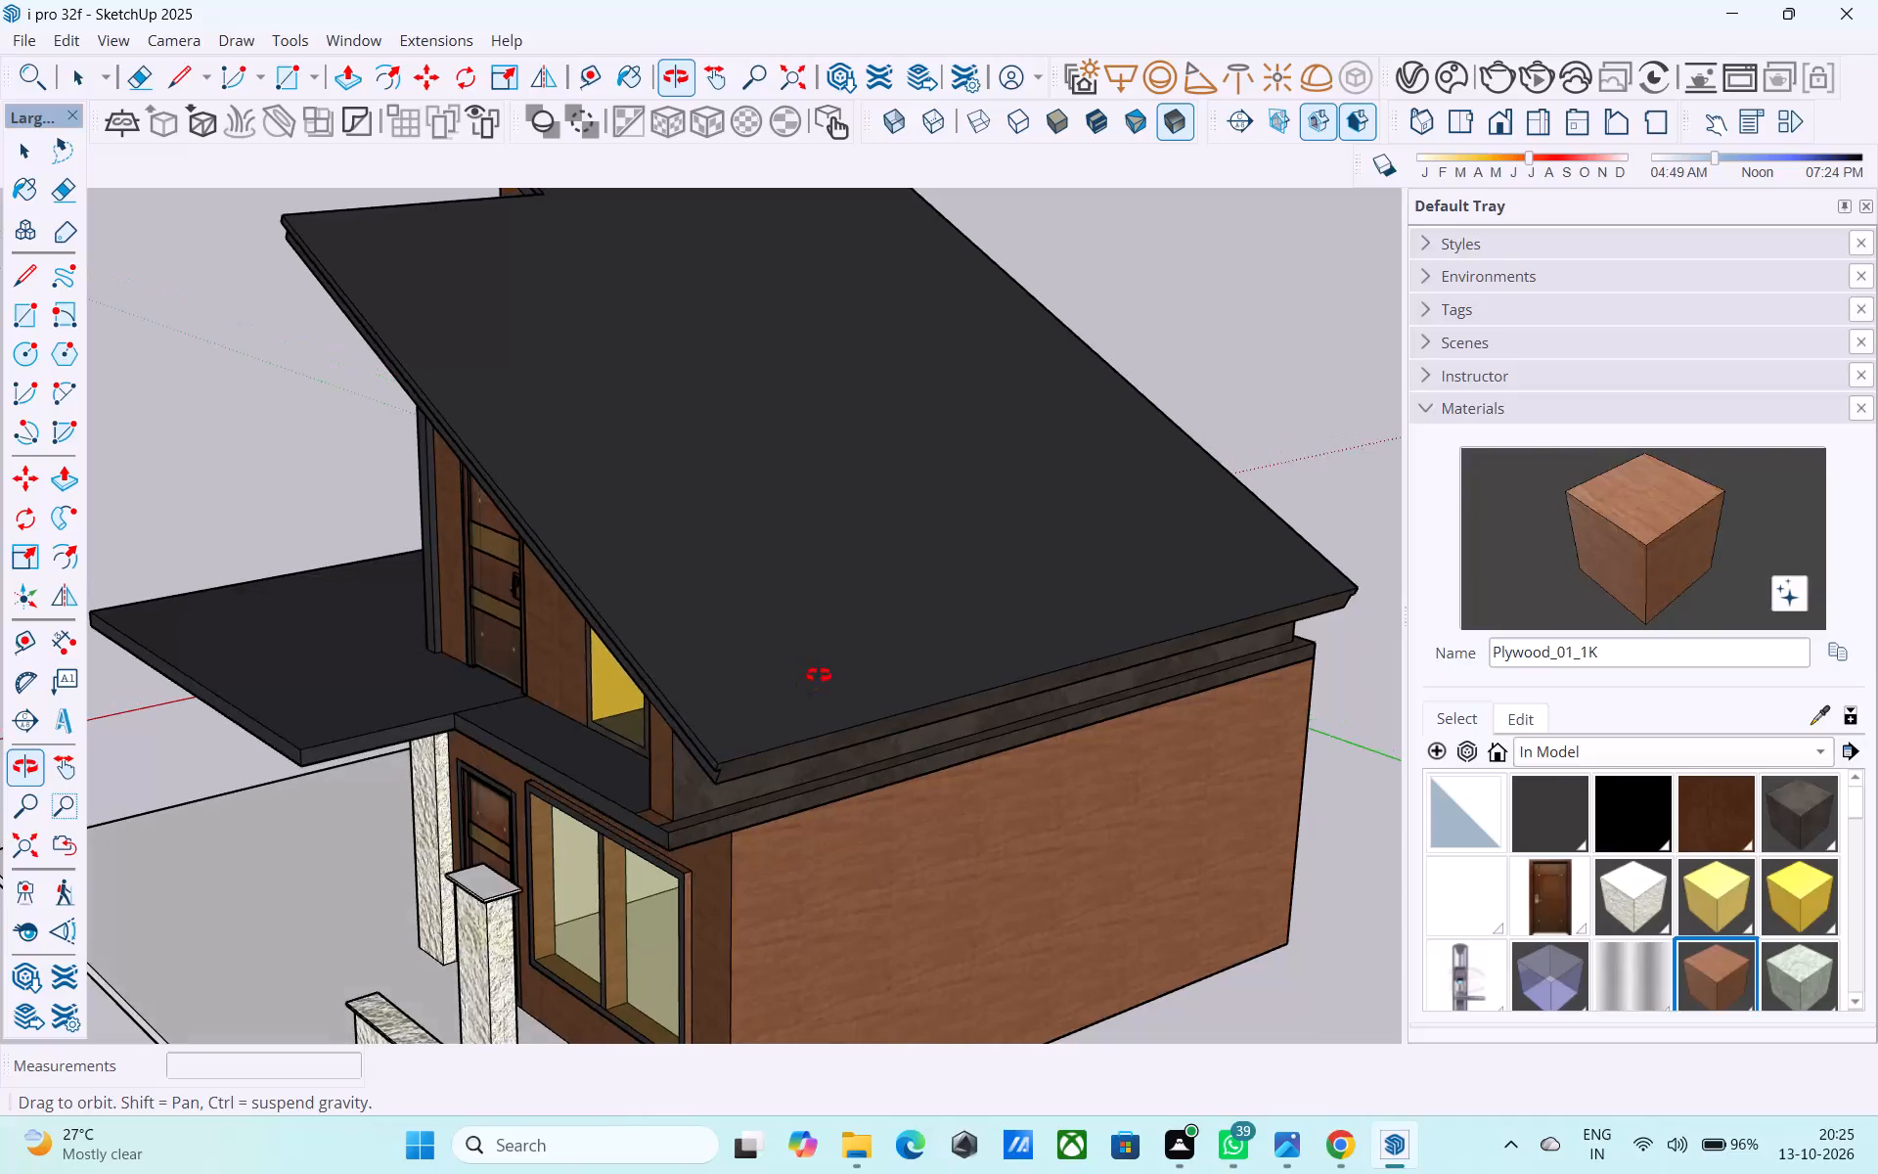
middle_click_drag(819, 675, 1368, 642)
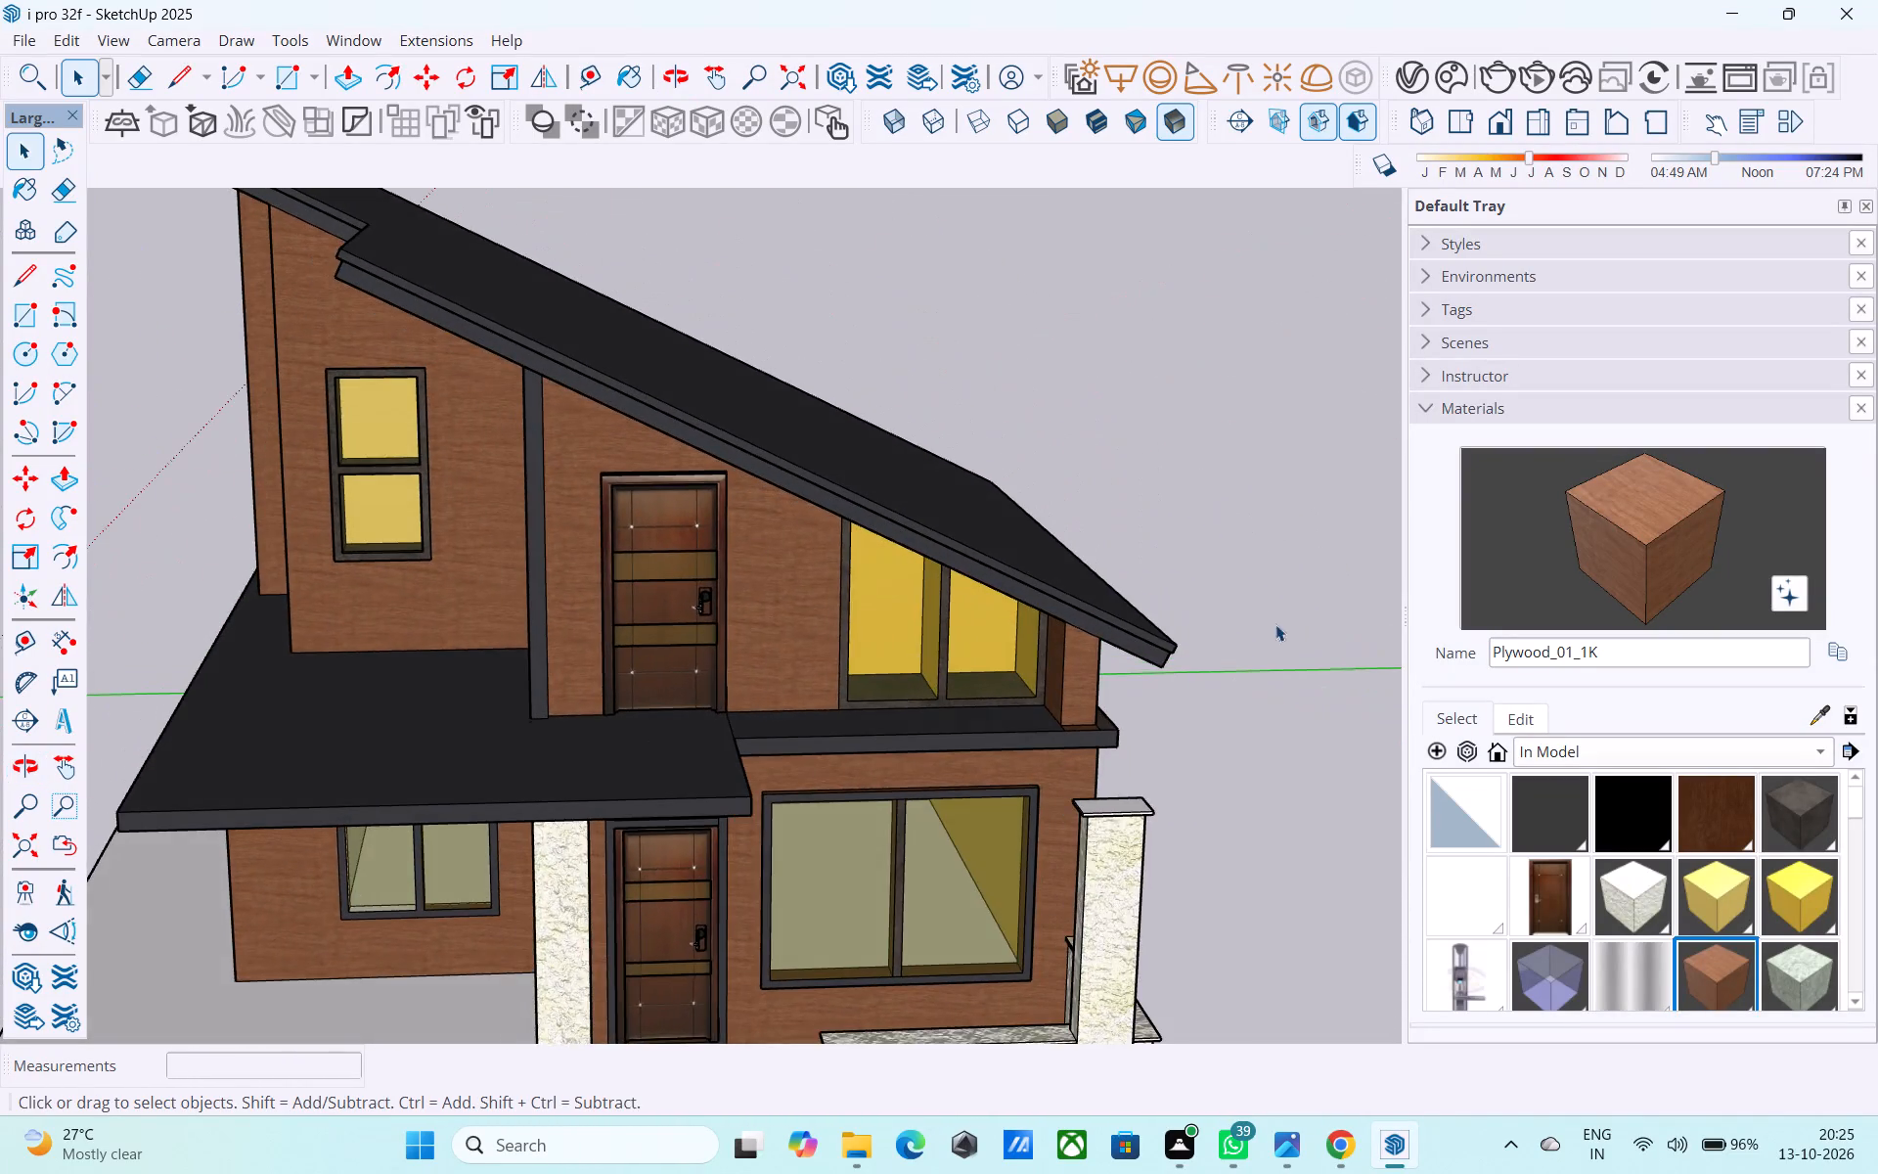
scroll(975, 554, "up", 5)
middle_click_drag(1089, 608, 1171, 344)
scroll(1110, 528, "up", 3)
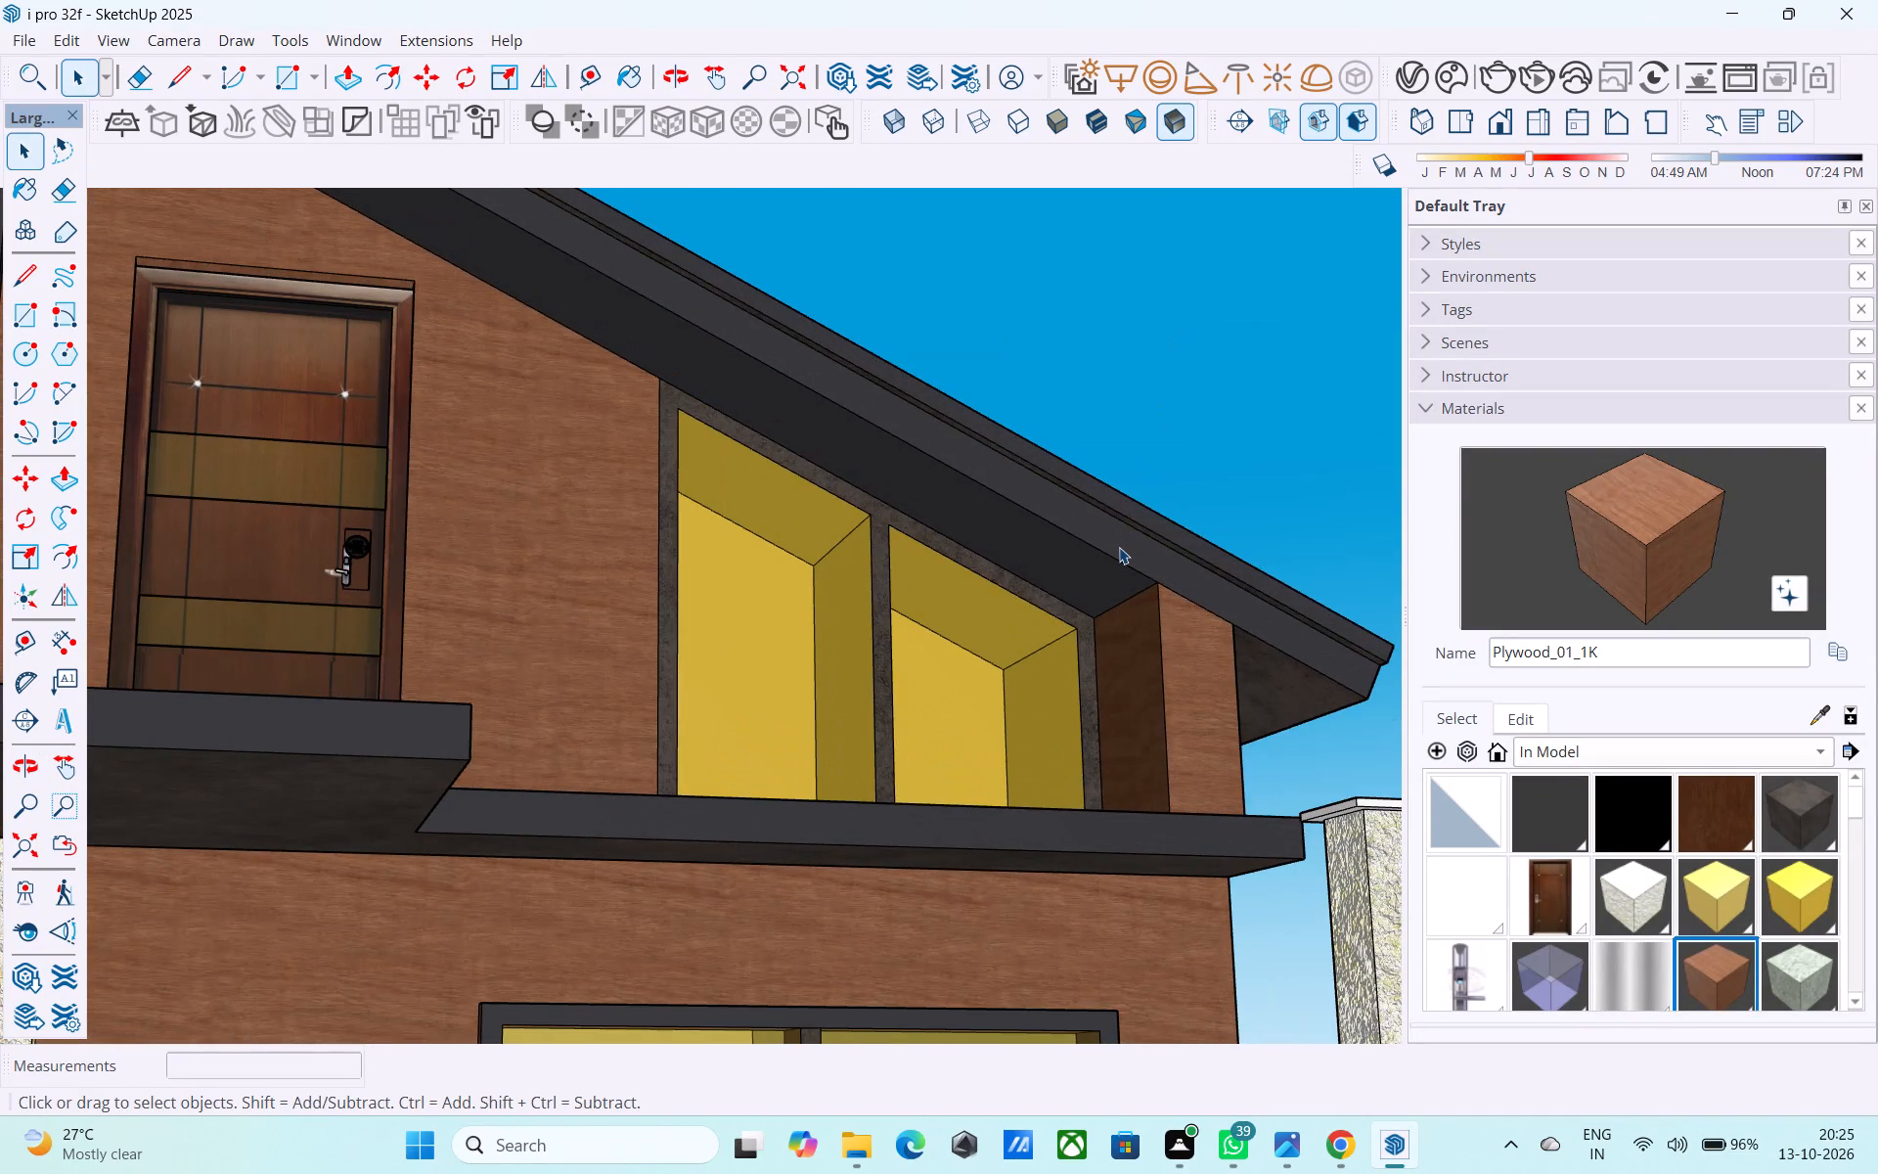
Open the upper-floor group and draw a vertical line about 10" up through the roof edge from the wall corner beside the slanted window.
left_click(1119, 547)
left_click(1119, 547)
scroll(1146, 575, "up", 5)
double_click(1149, 585)
scroll(1149, 585, "up", 2)
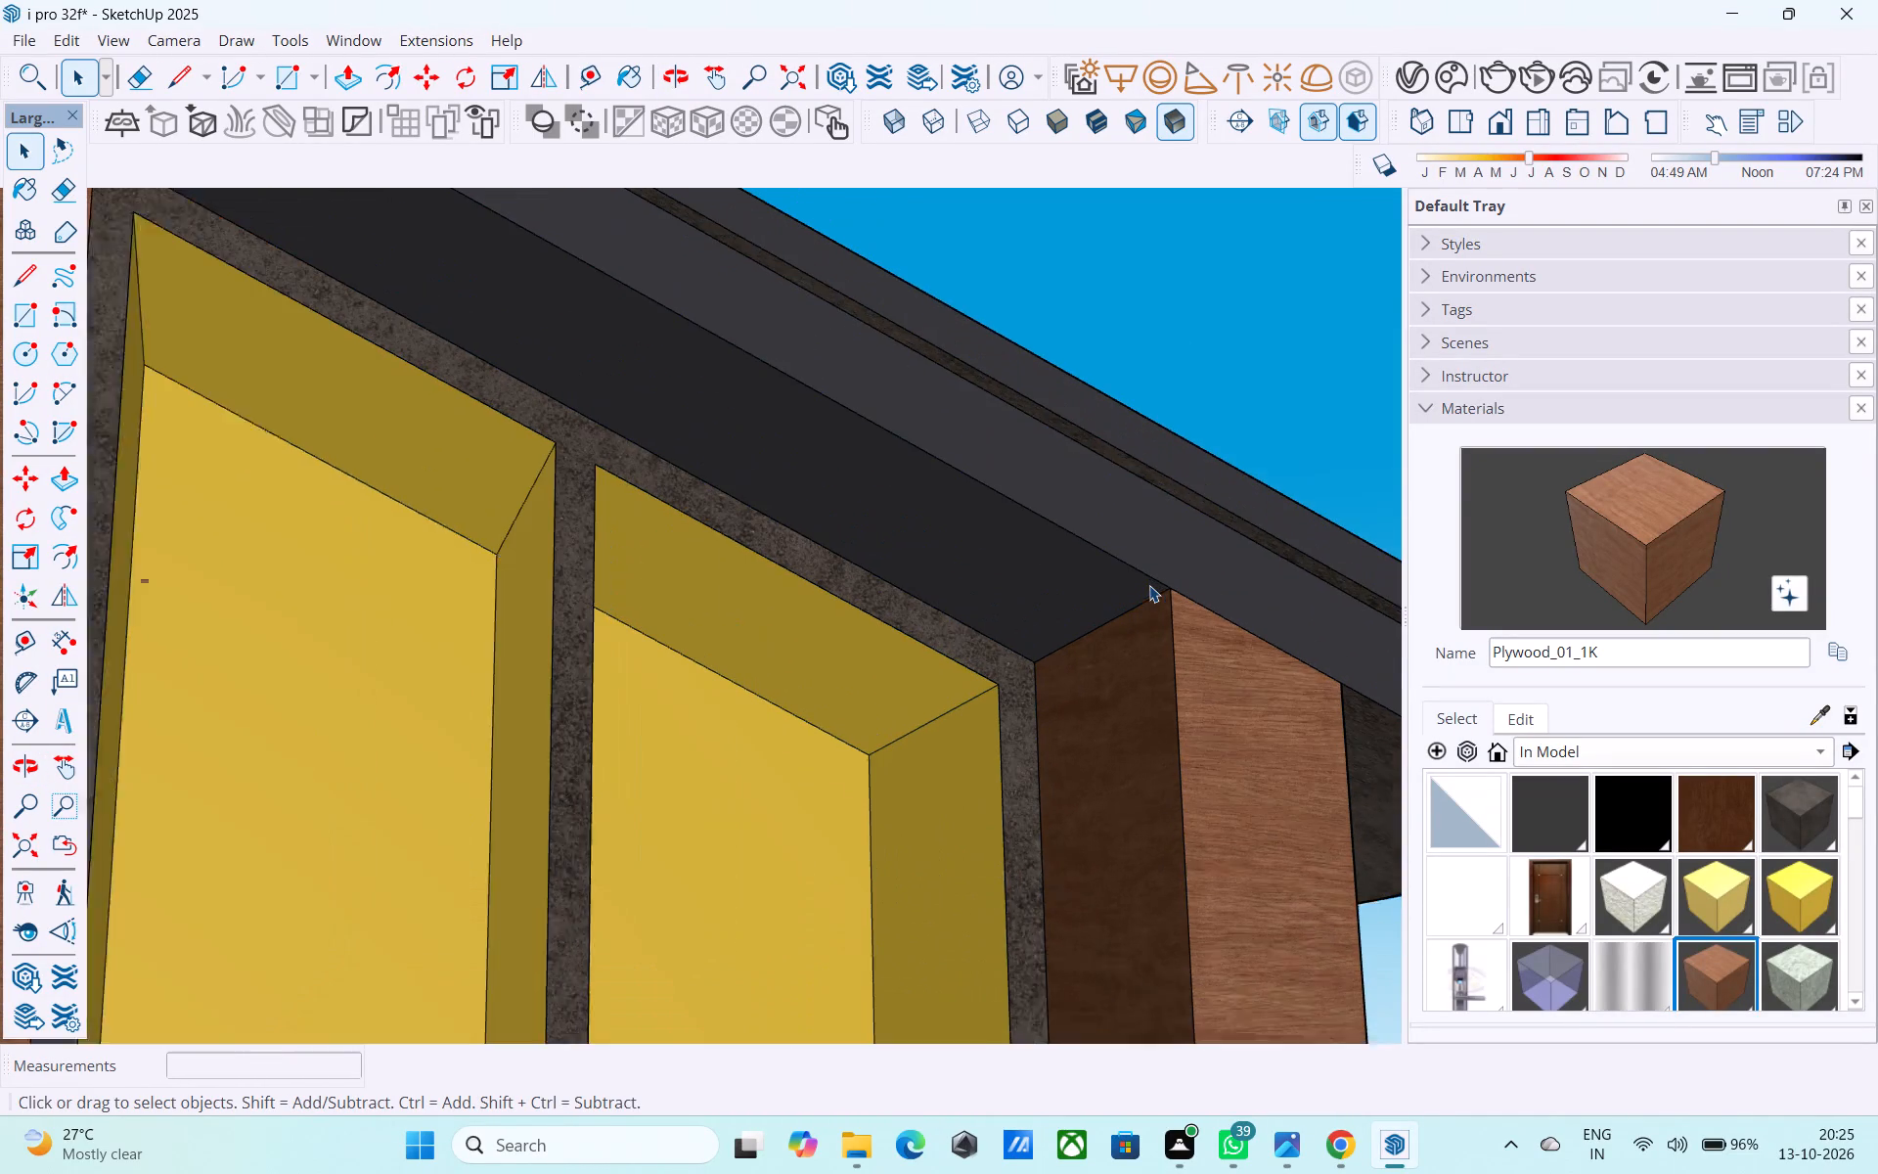
scroll(1149, 585, "up", 2)
key("l")
middle_click_drag(1154, 587, 1461, 621)
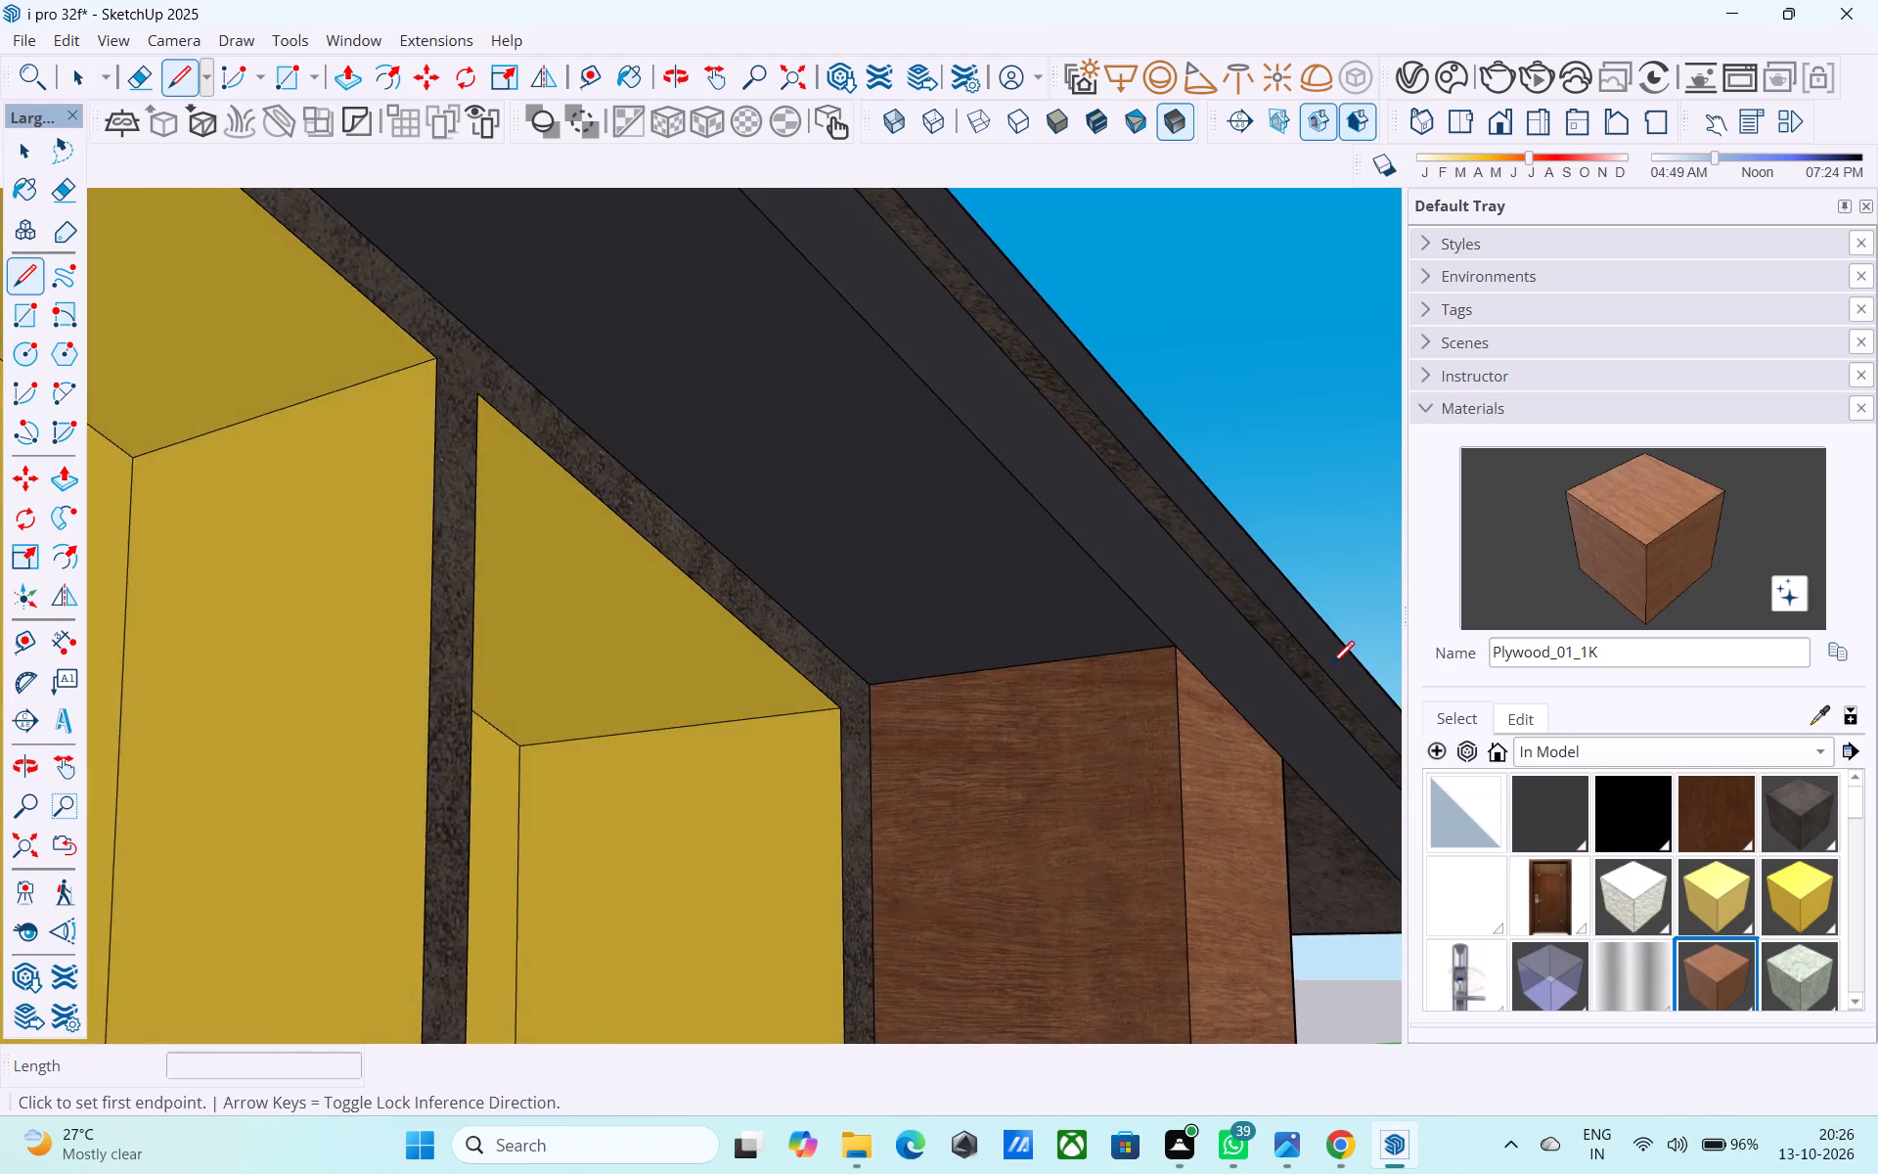
scroll(1301, 667, "up", 10)
left_click(996, 608)
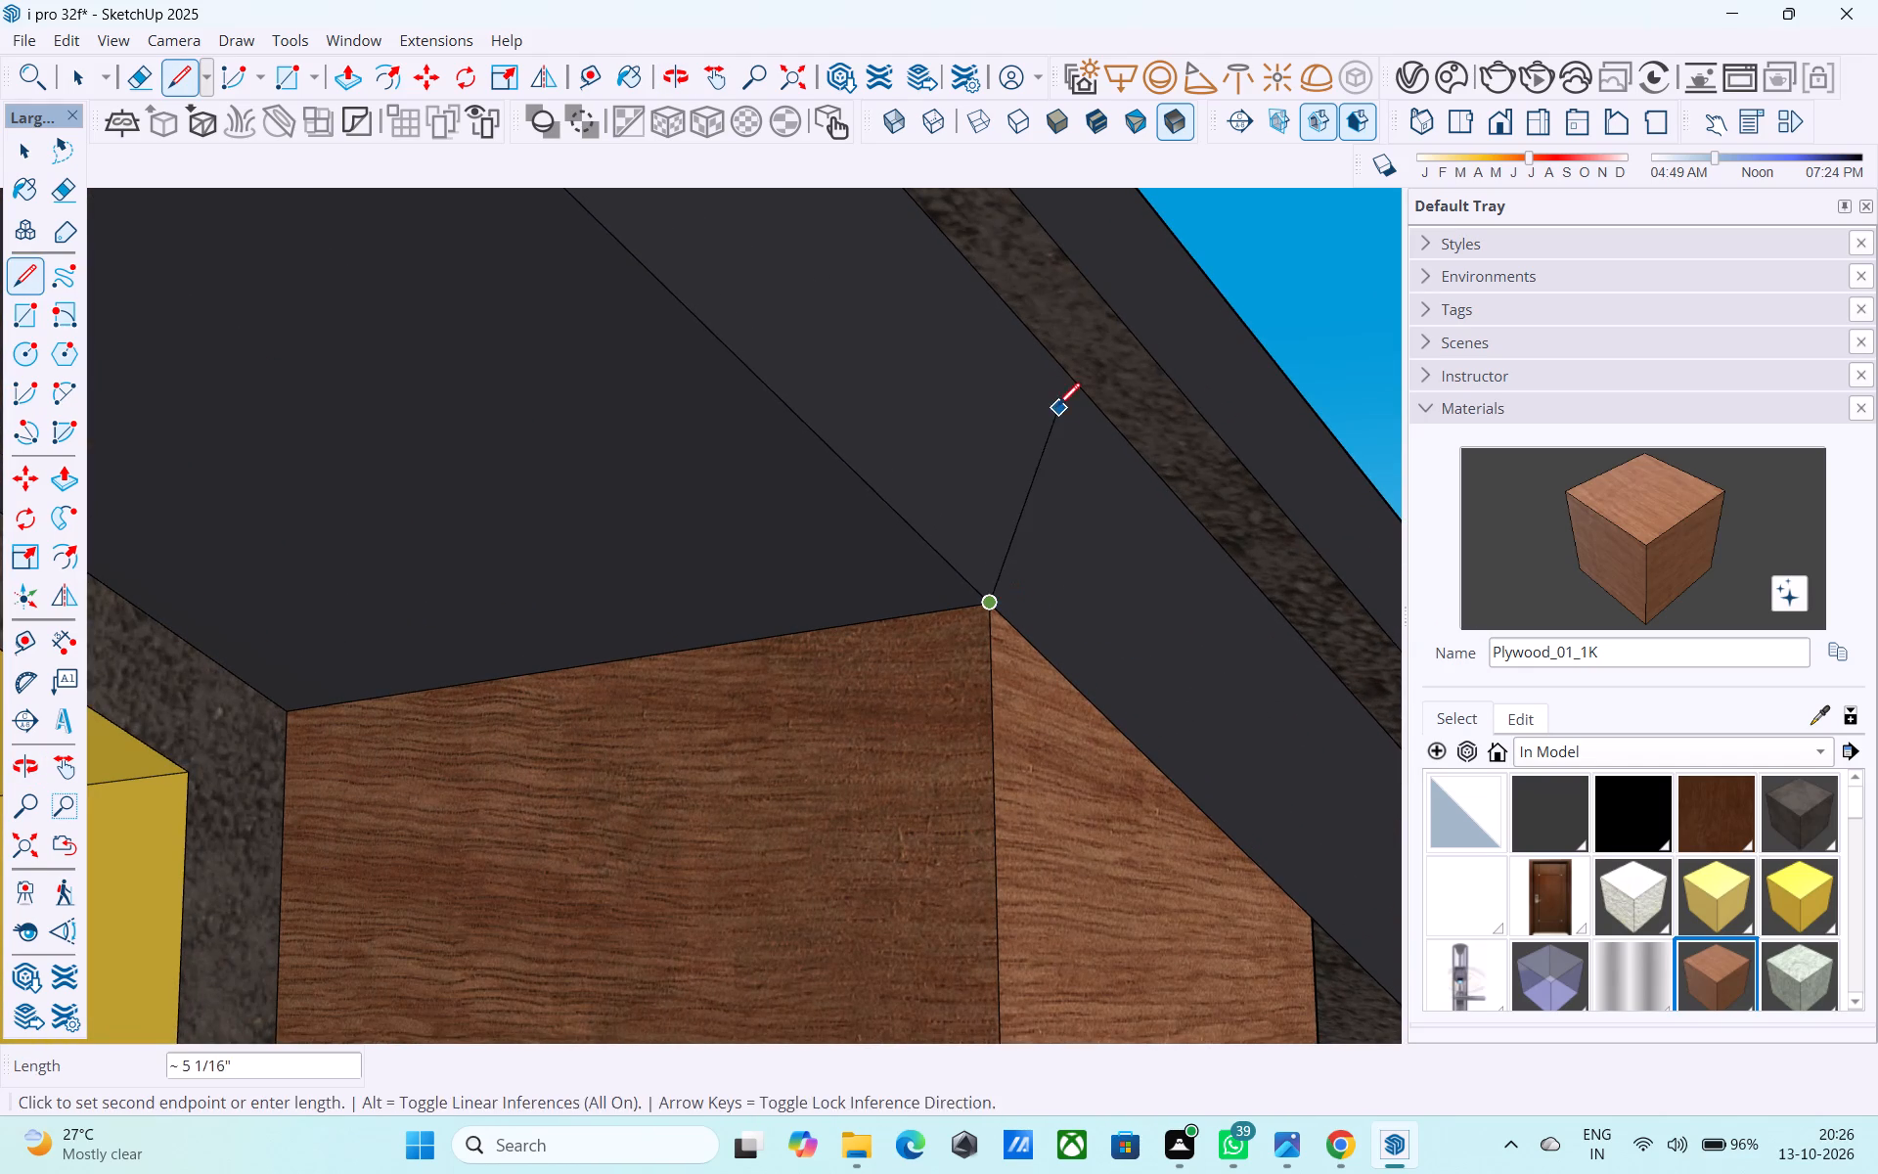
middle_click_drag(1057, 408, 807, 749)
middle_click_drag(1155, 291, 809, 475)
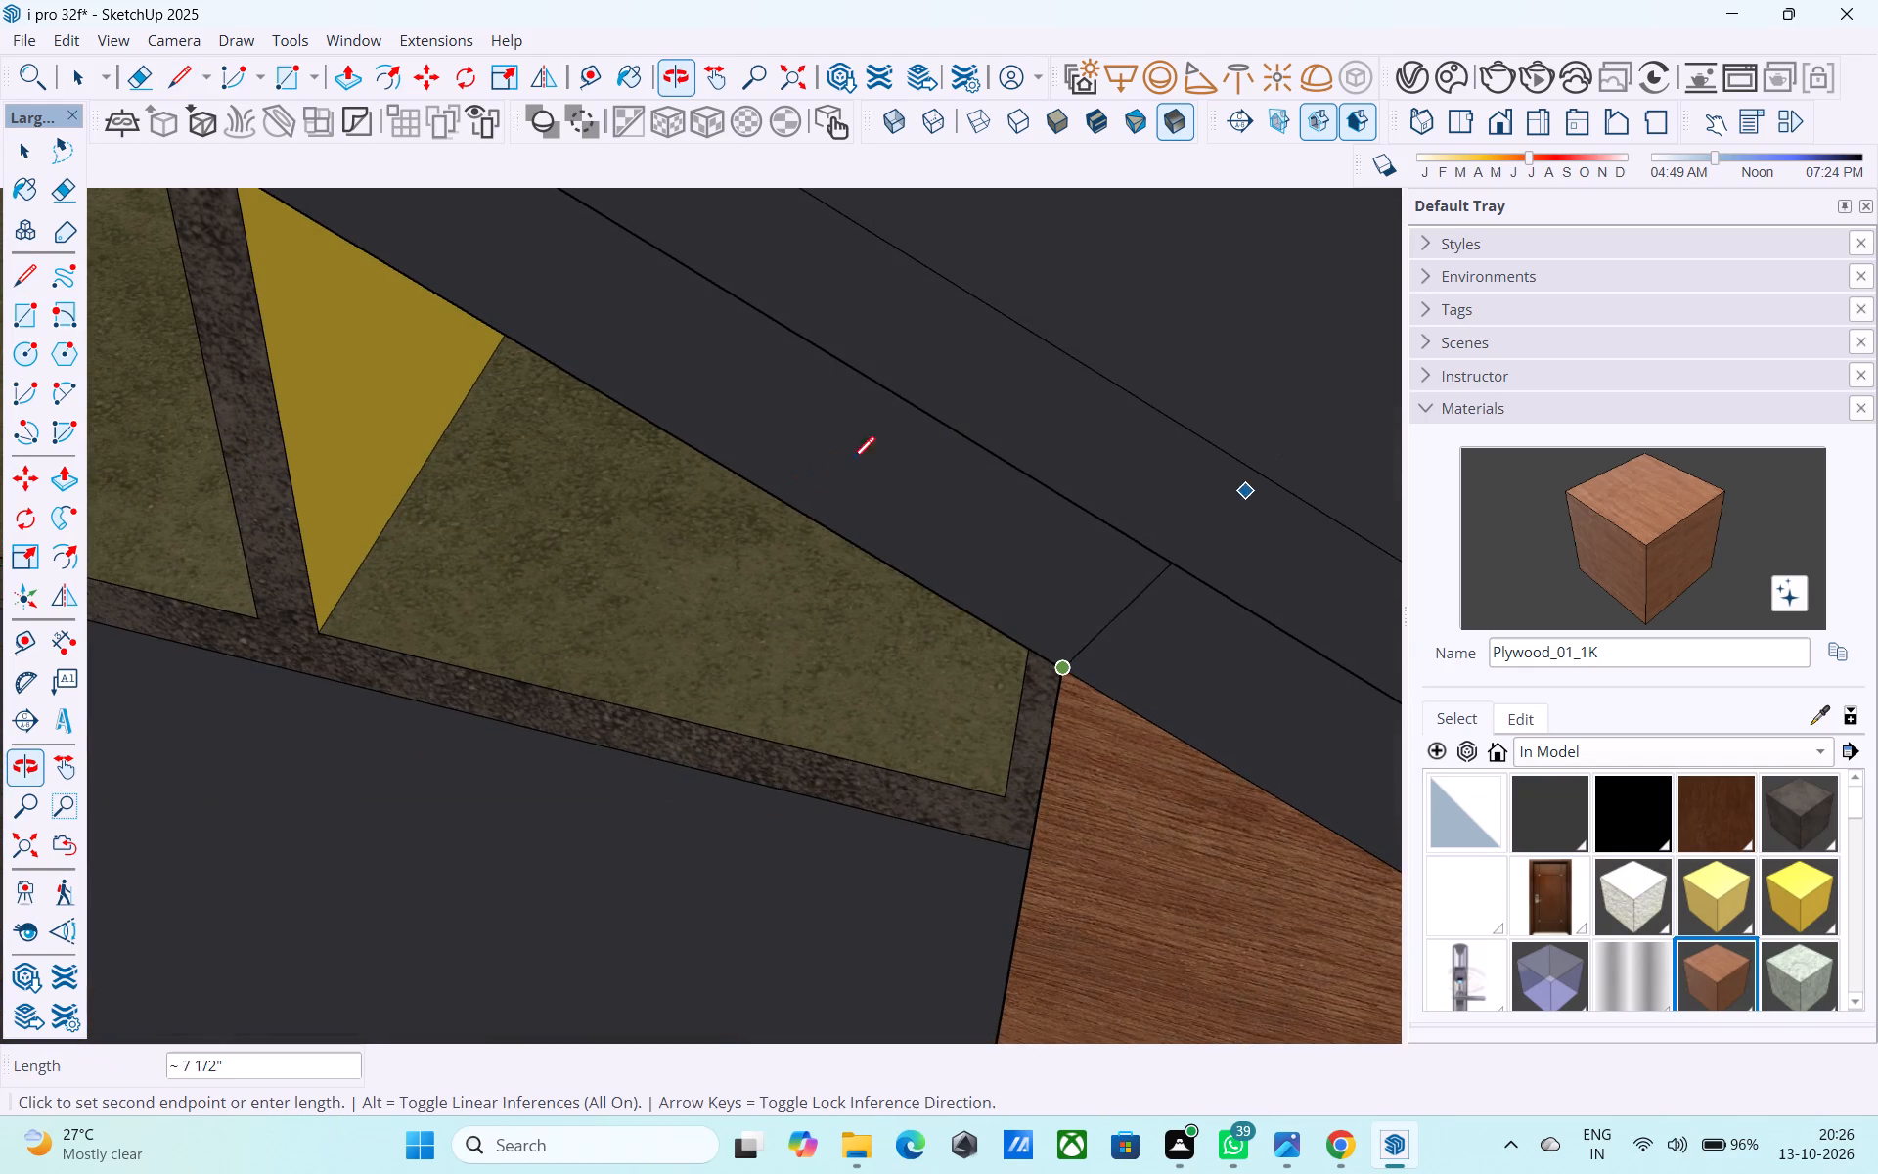
left_click(1129, 323)
Draw two short lines on the roof face from the vertical line's upper end, about 5" across the roof and a shorter one along its slope.
middle_click_drag(1145, 281, 1013, 424)
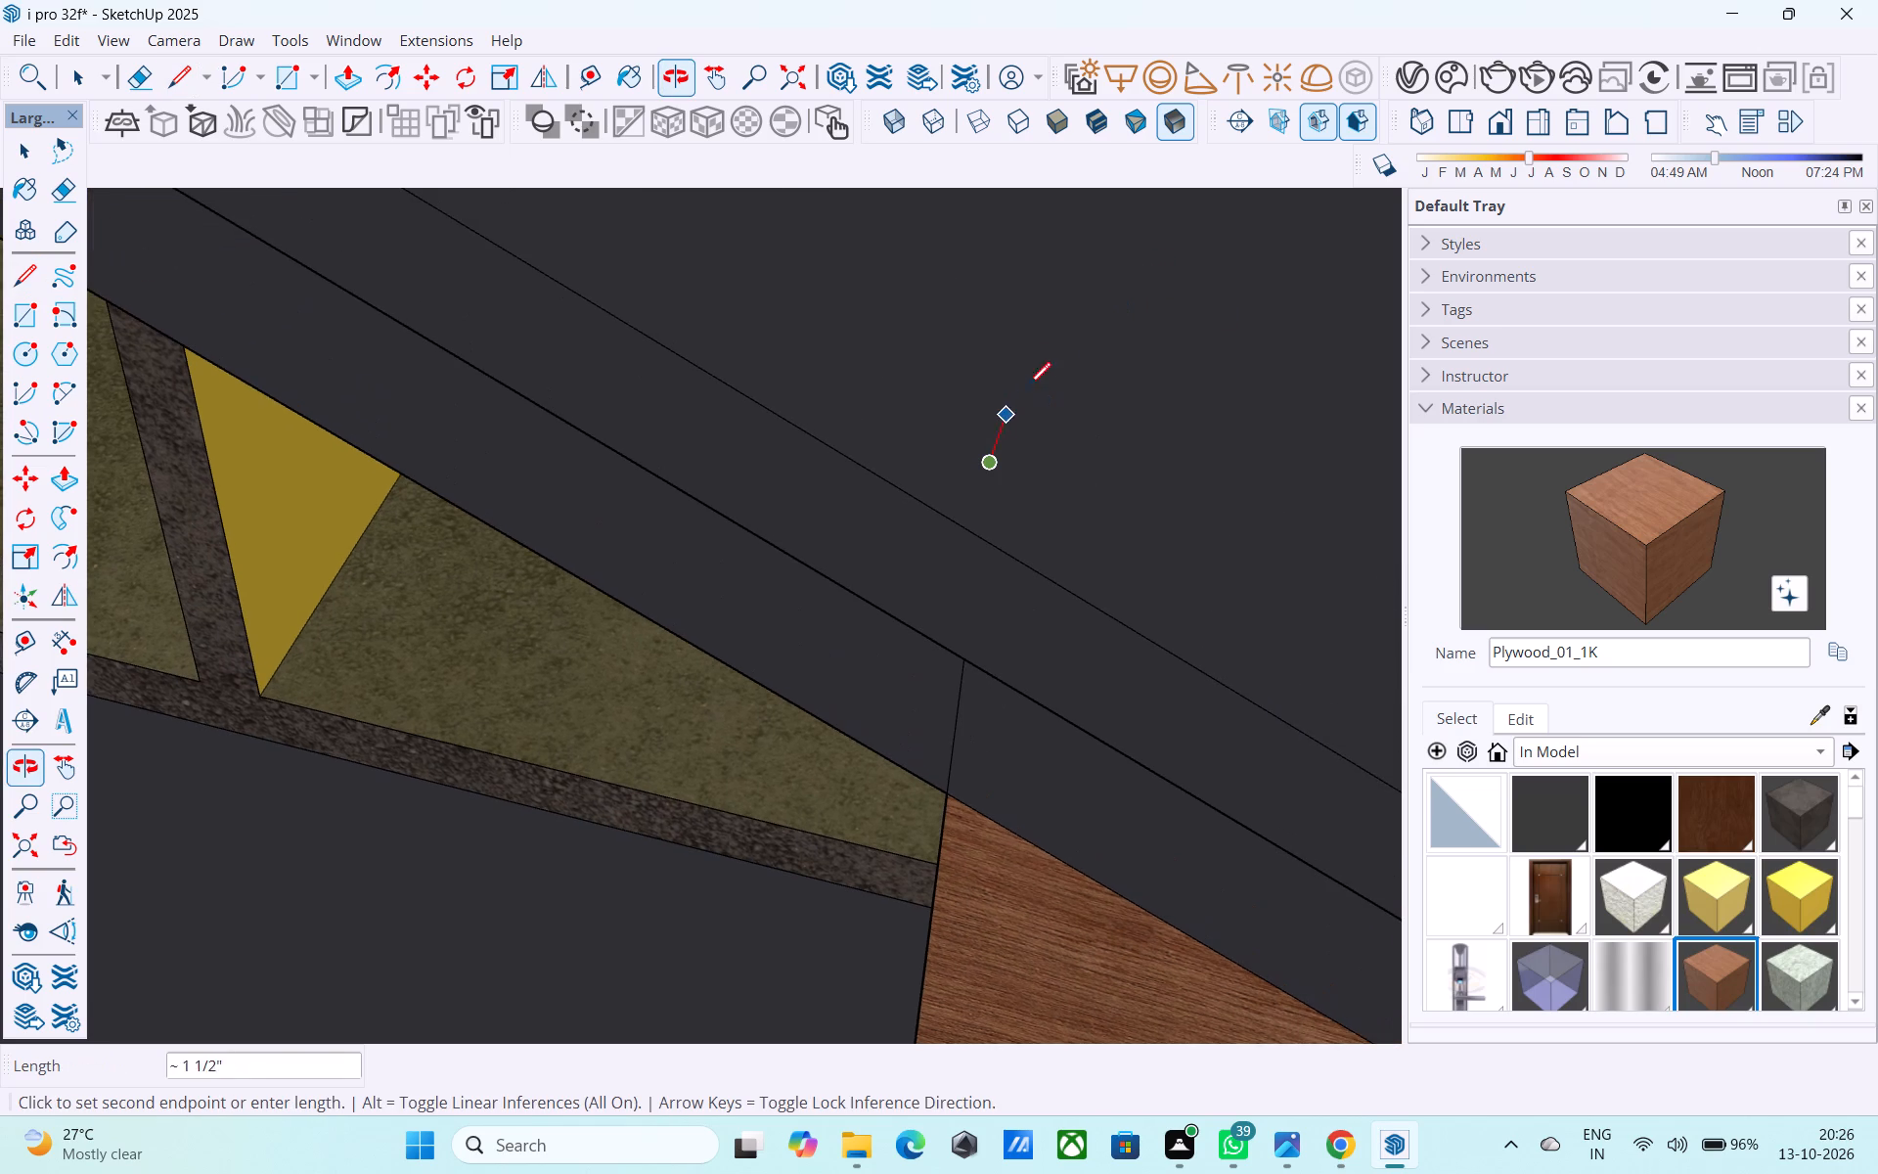
left_click(1042, 316)
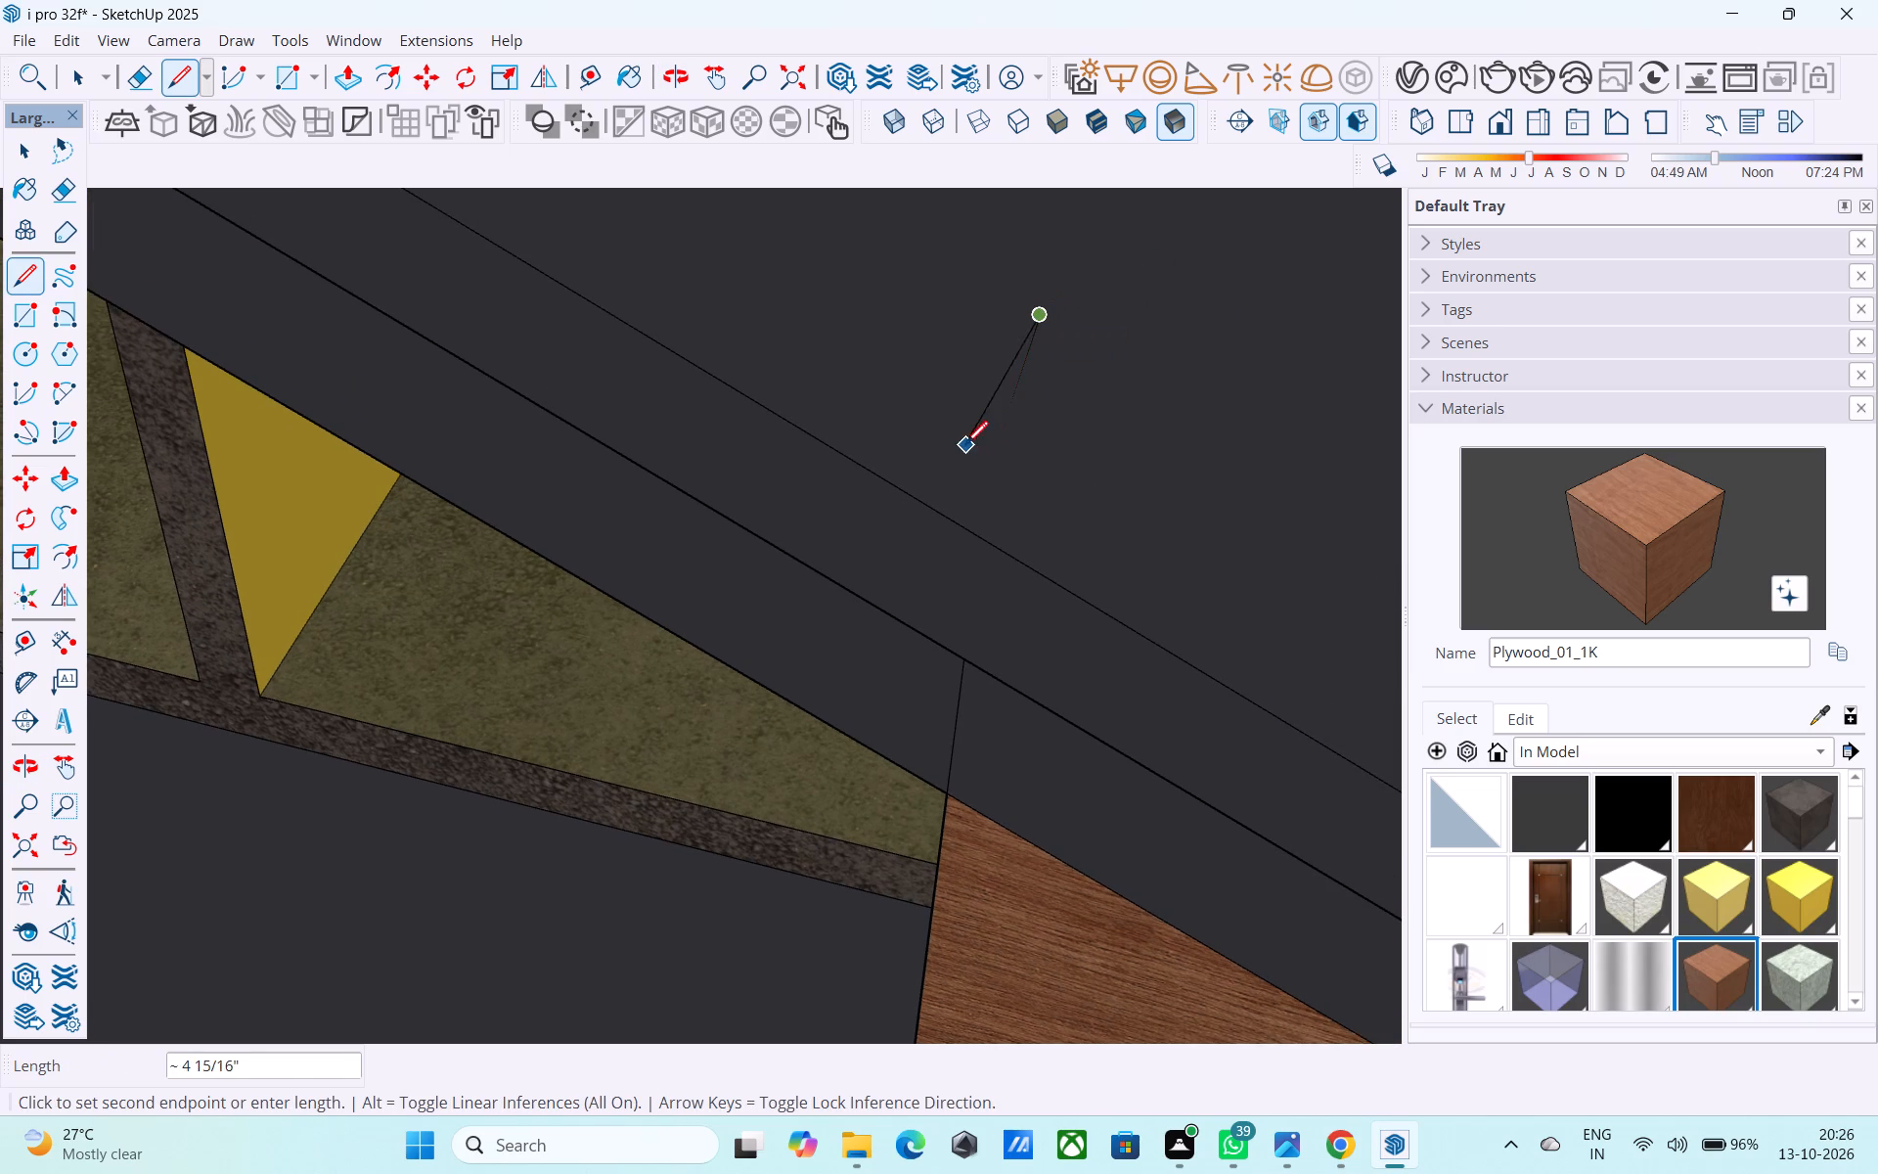
key("l")
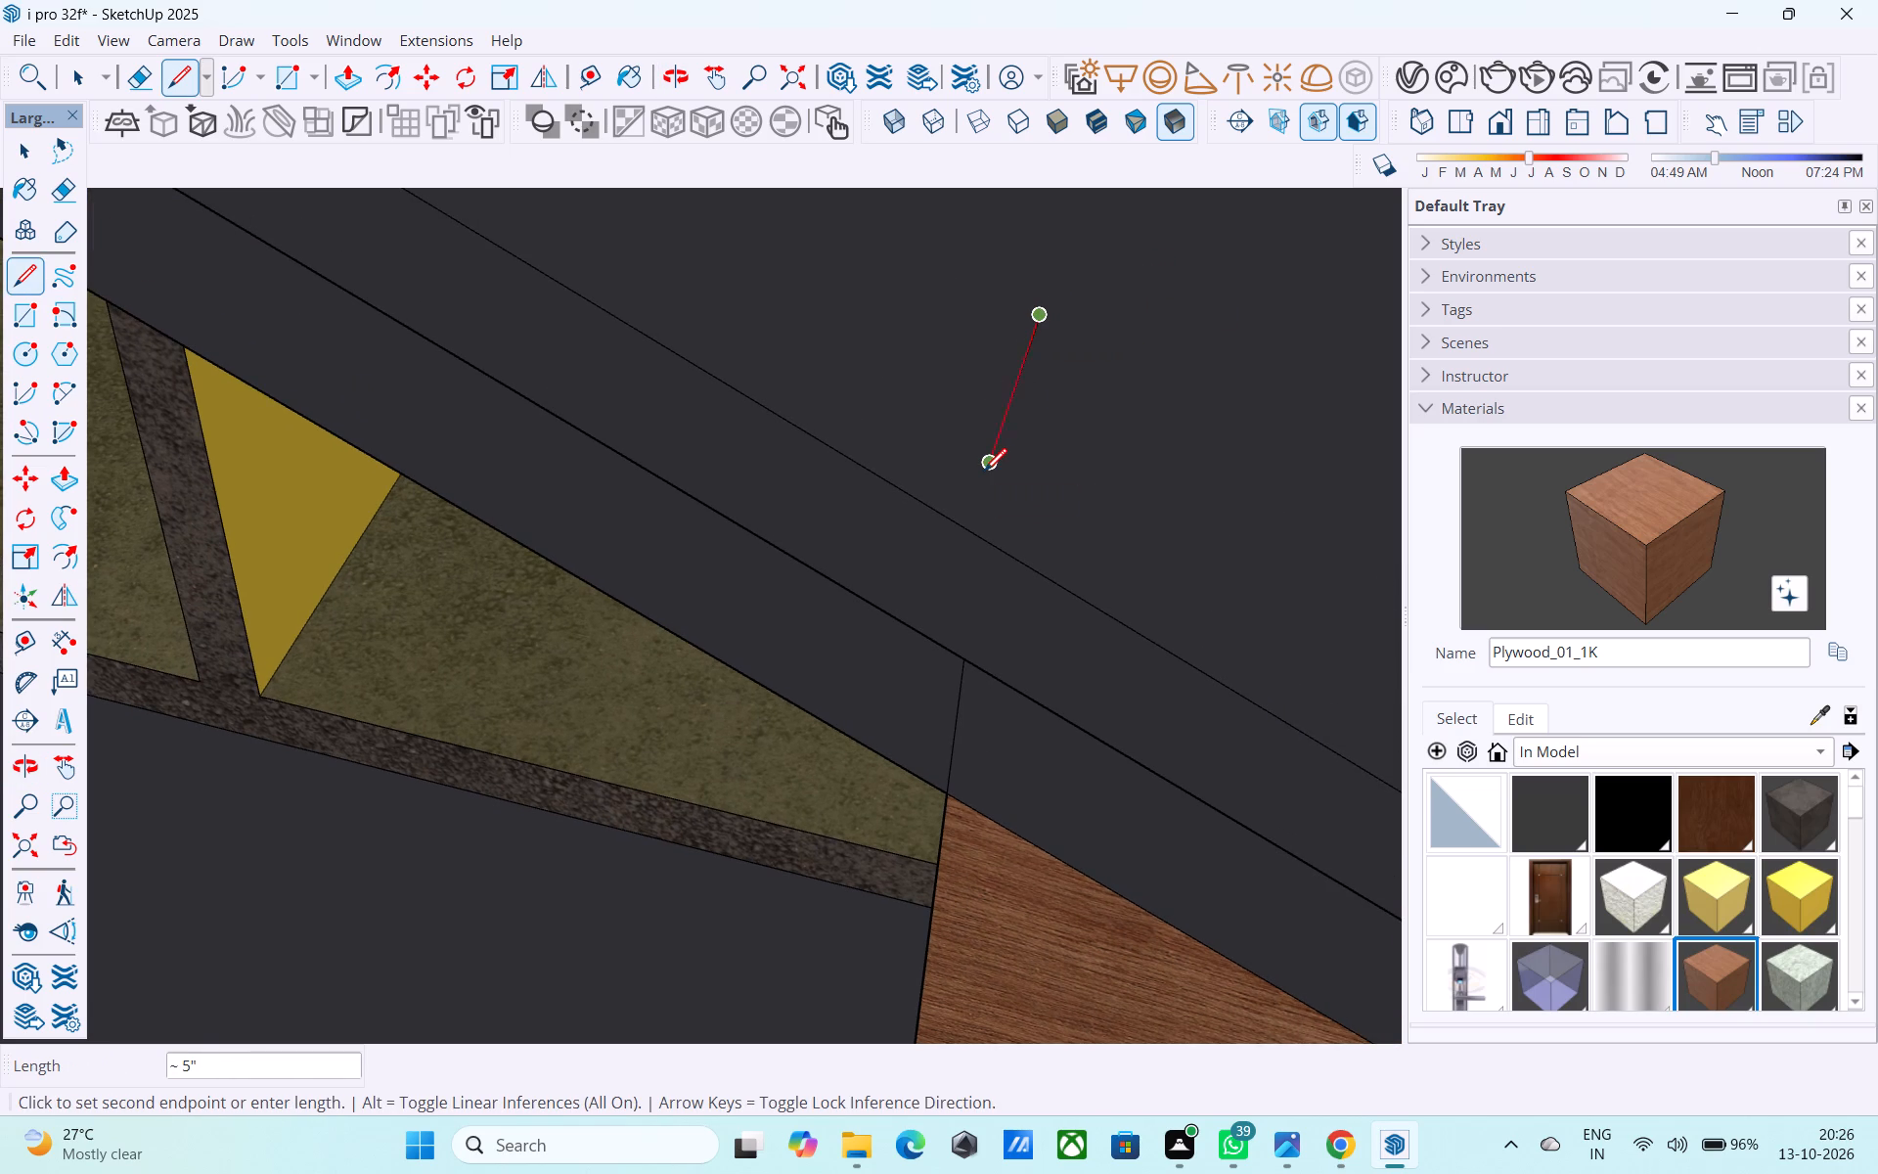
left_click(984, 474)
left_click(1057, 502)
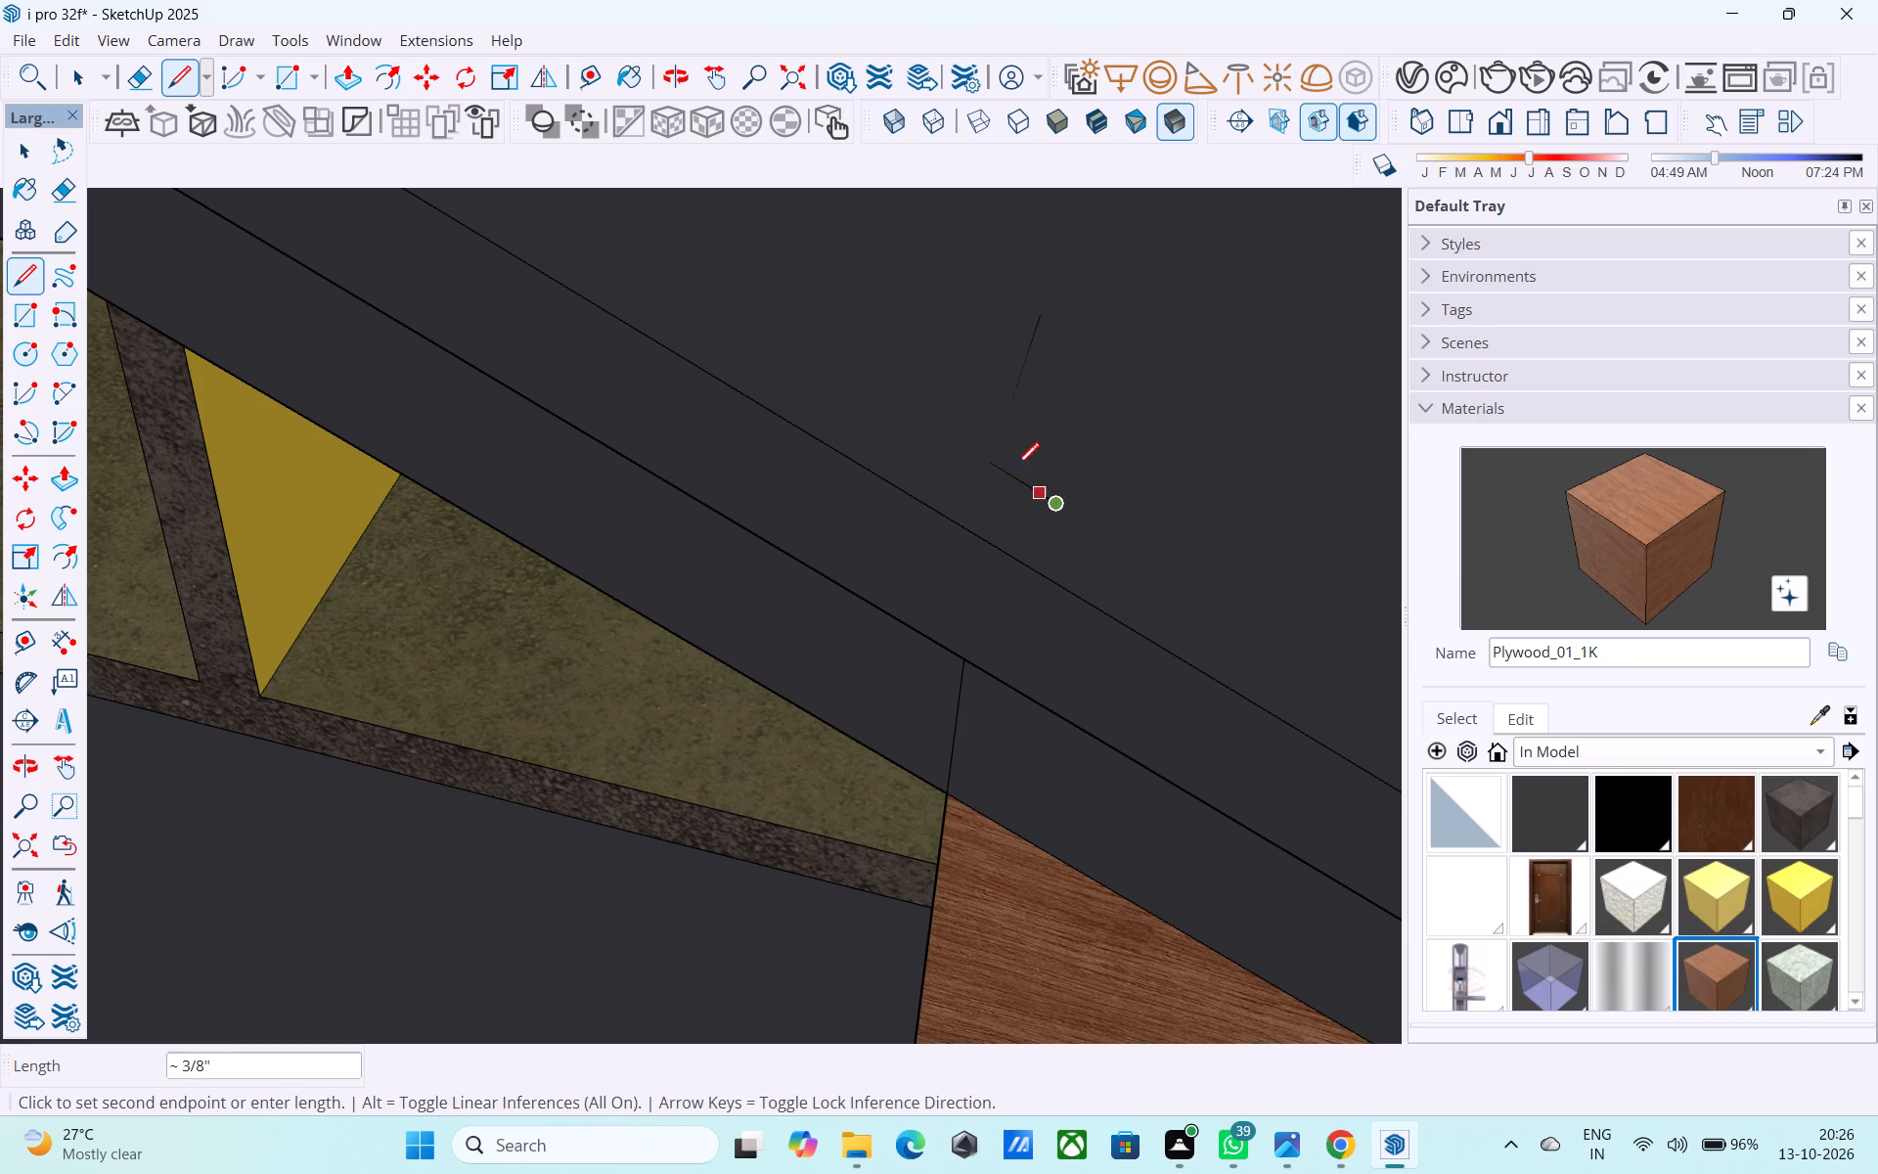
key("space")
middle_click_drag(994, 561, 1023, 513)
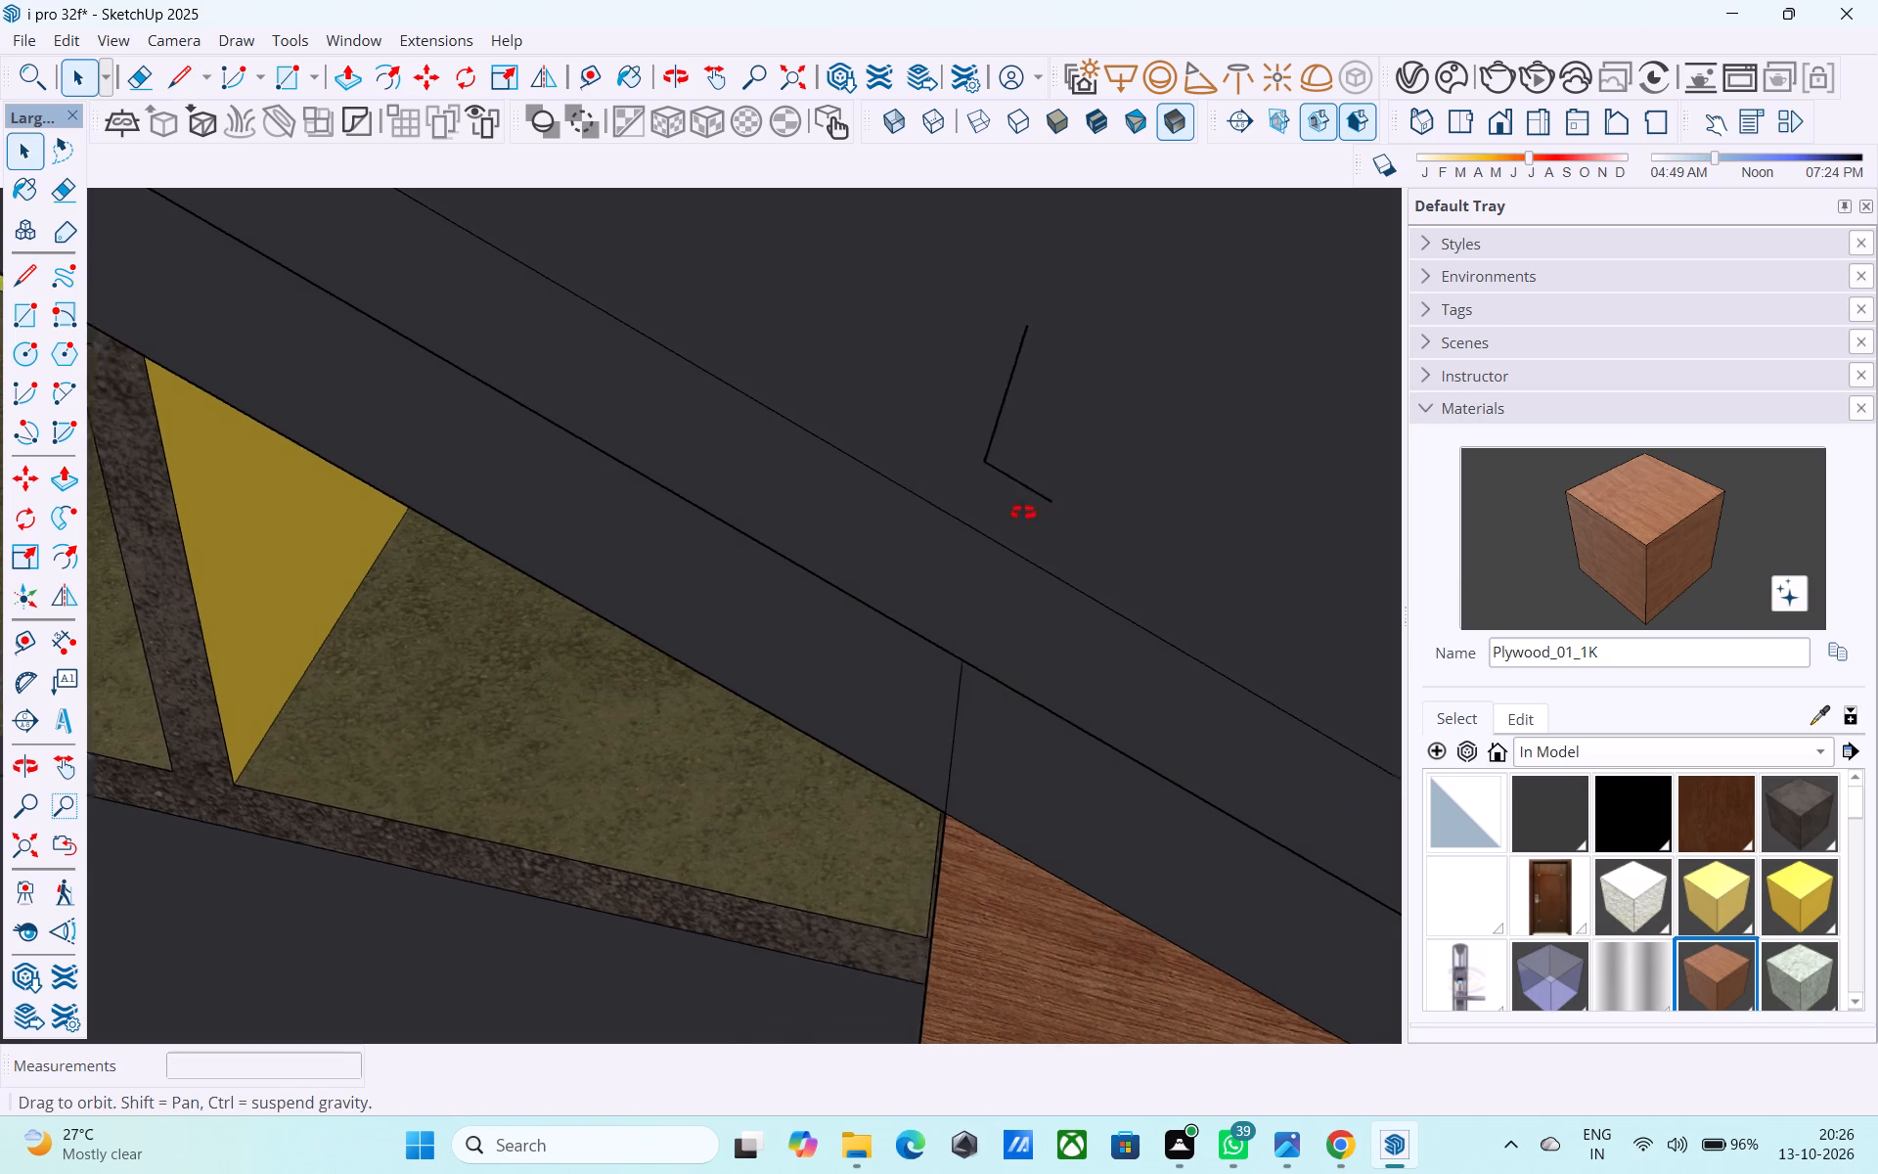
Draw a vertical line about 1' up from the plywood pier's inner top corner and join it to the short roof lines.
middle_click_drag(1023, 513, 1045, 489)
middle_click_drag(1051, 645, 610, 359)
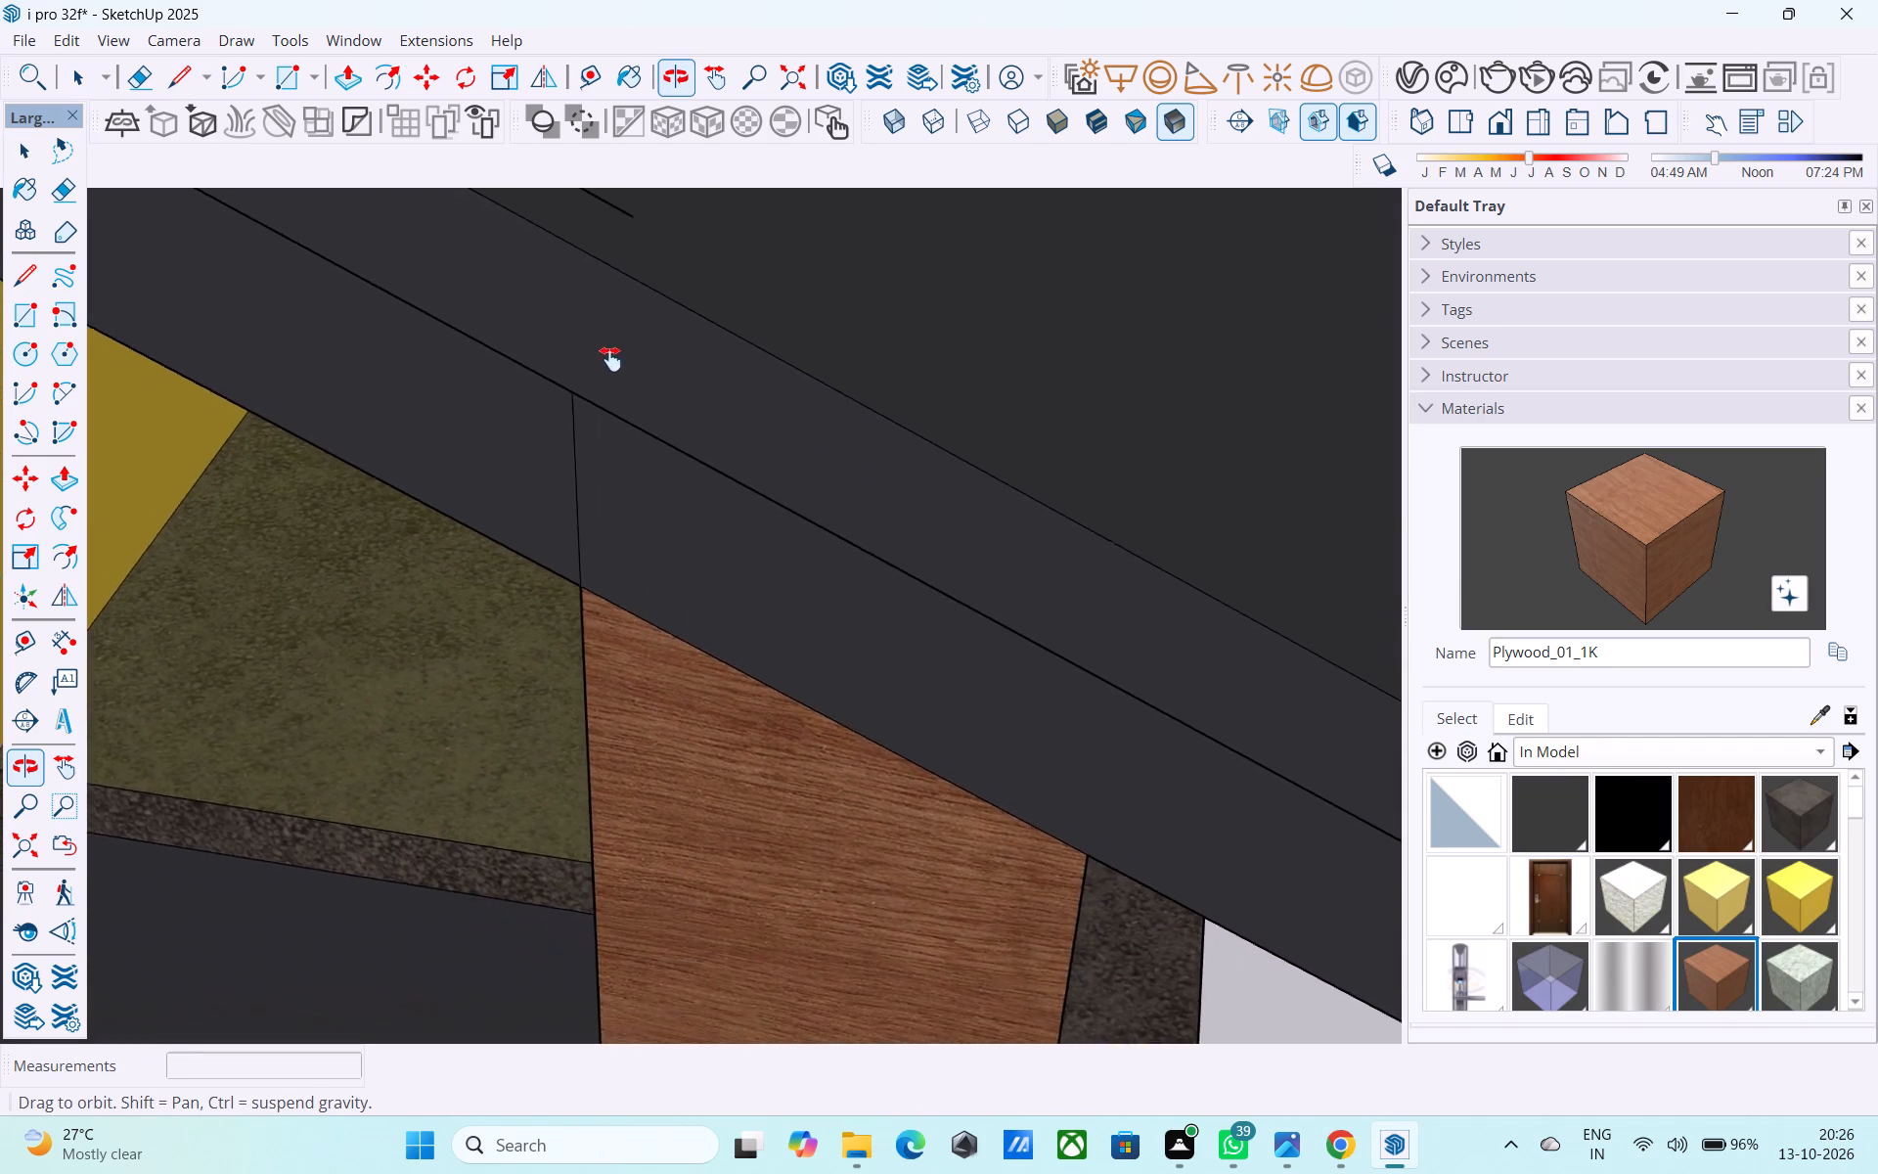
middle_click_drag(610, 359, 849, 200)
middle_click_drag(837, 421, 954, 108, "shift")
middle_click_drag(839, 534, 769, 113)
middle_click_drag(859, 367, 450, 148, "shift")
middle_click_drag(515, 223, 1005, 454, "shift")
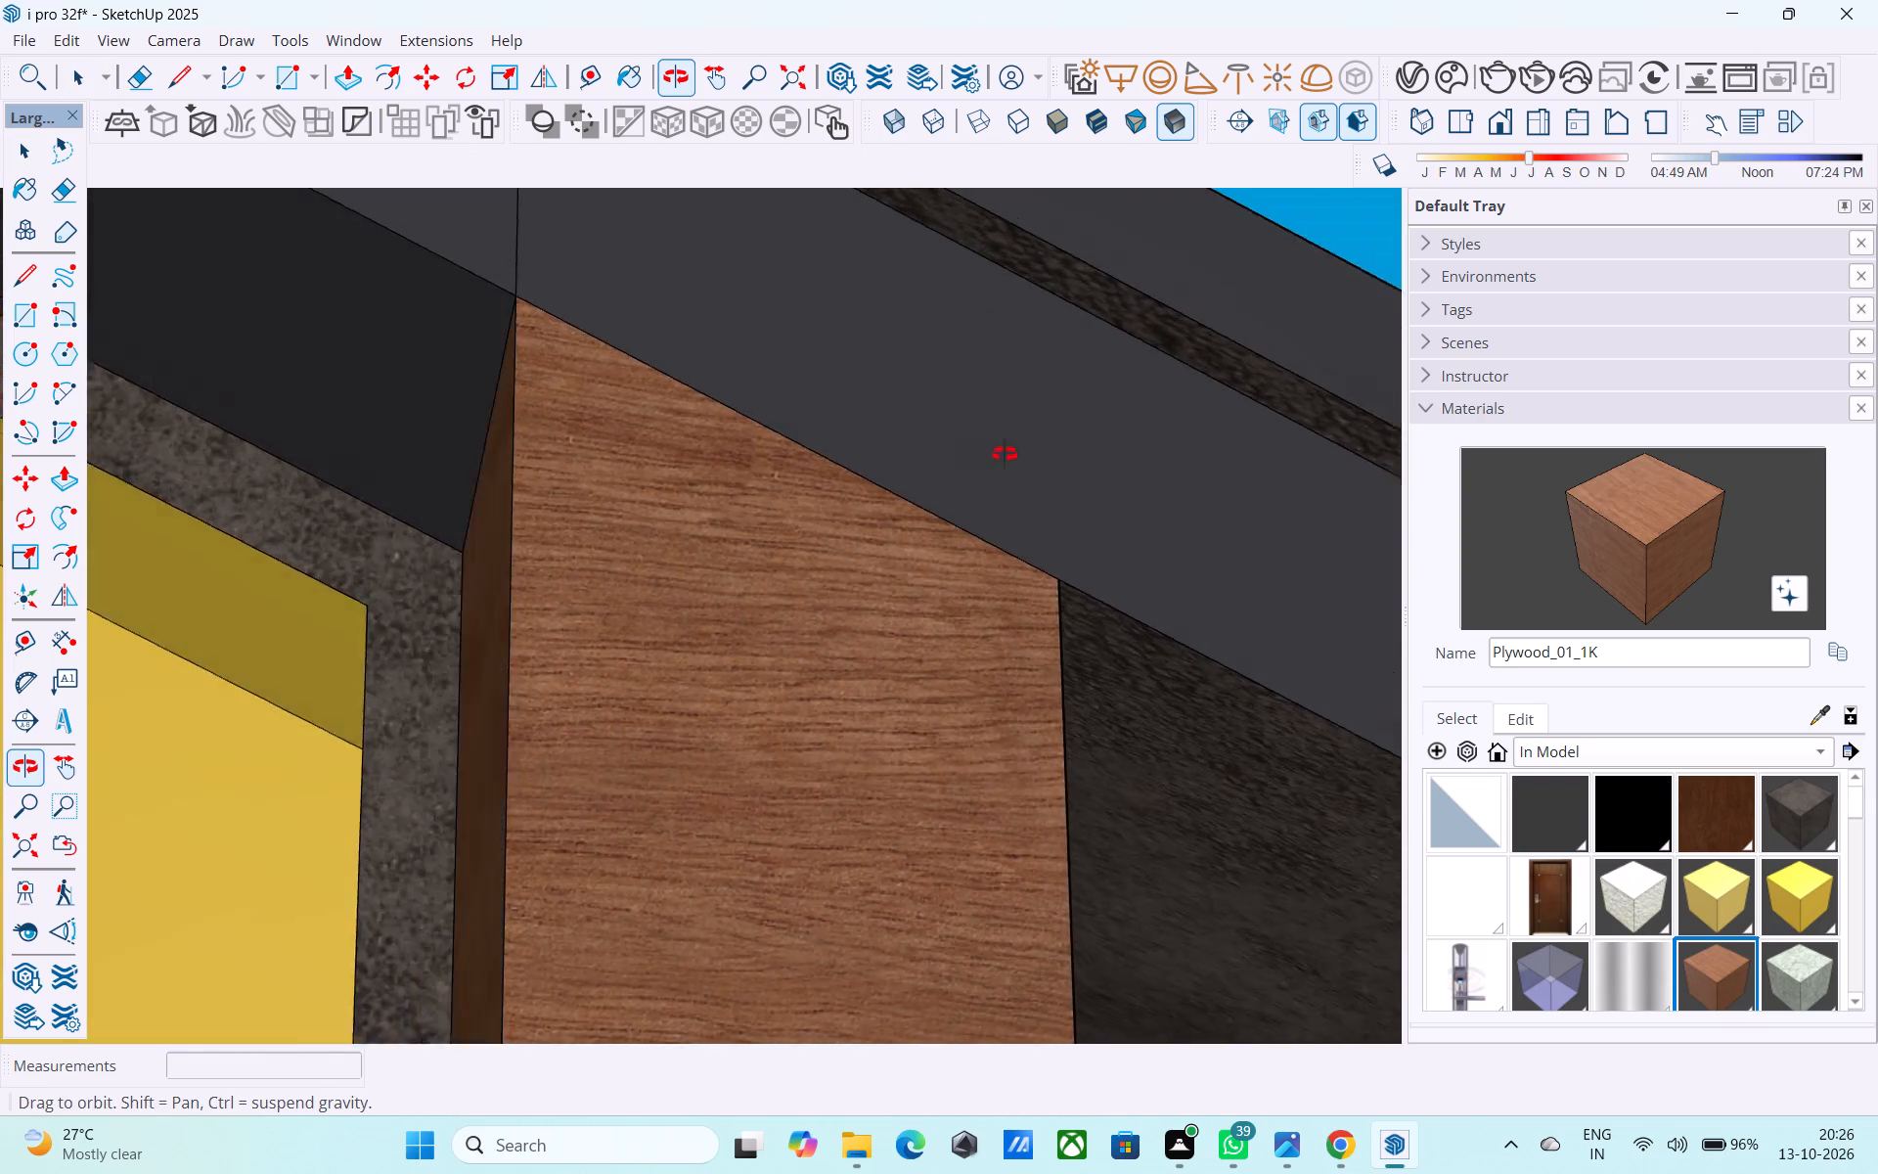
middle_click_drag(1005, 454, 882, 480, "shift")
middle_click_drag(542, 449, 870, 646, "shift")
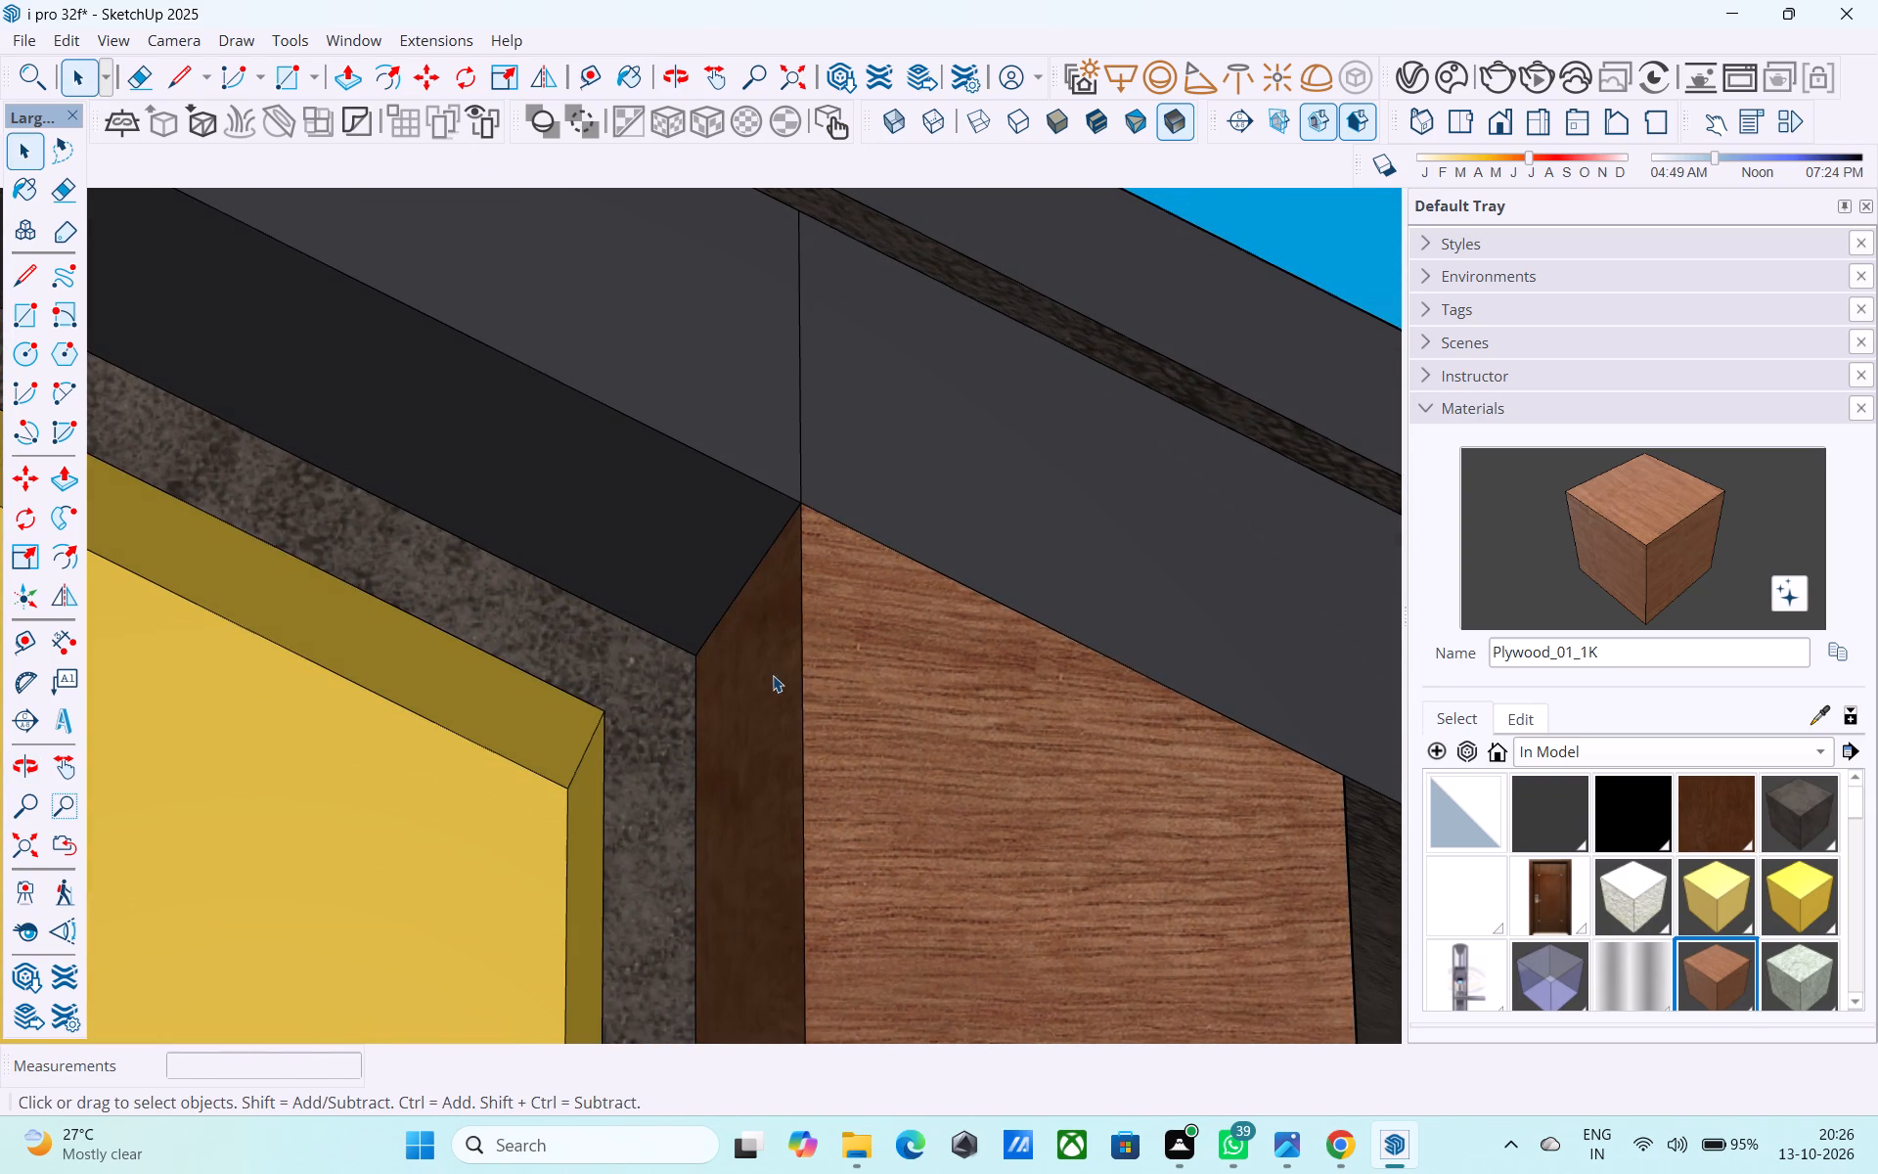
key("l")
left_click(694, 651)
middle_click_drag(774, 470, 609, 832)
scroll(638, 750, "down", 8)
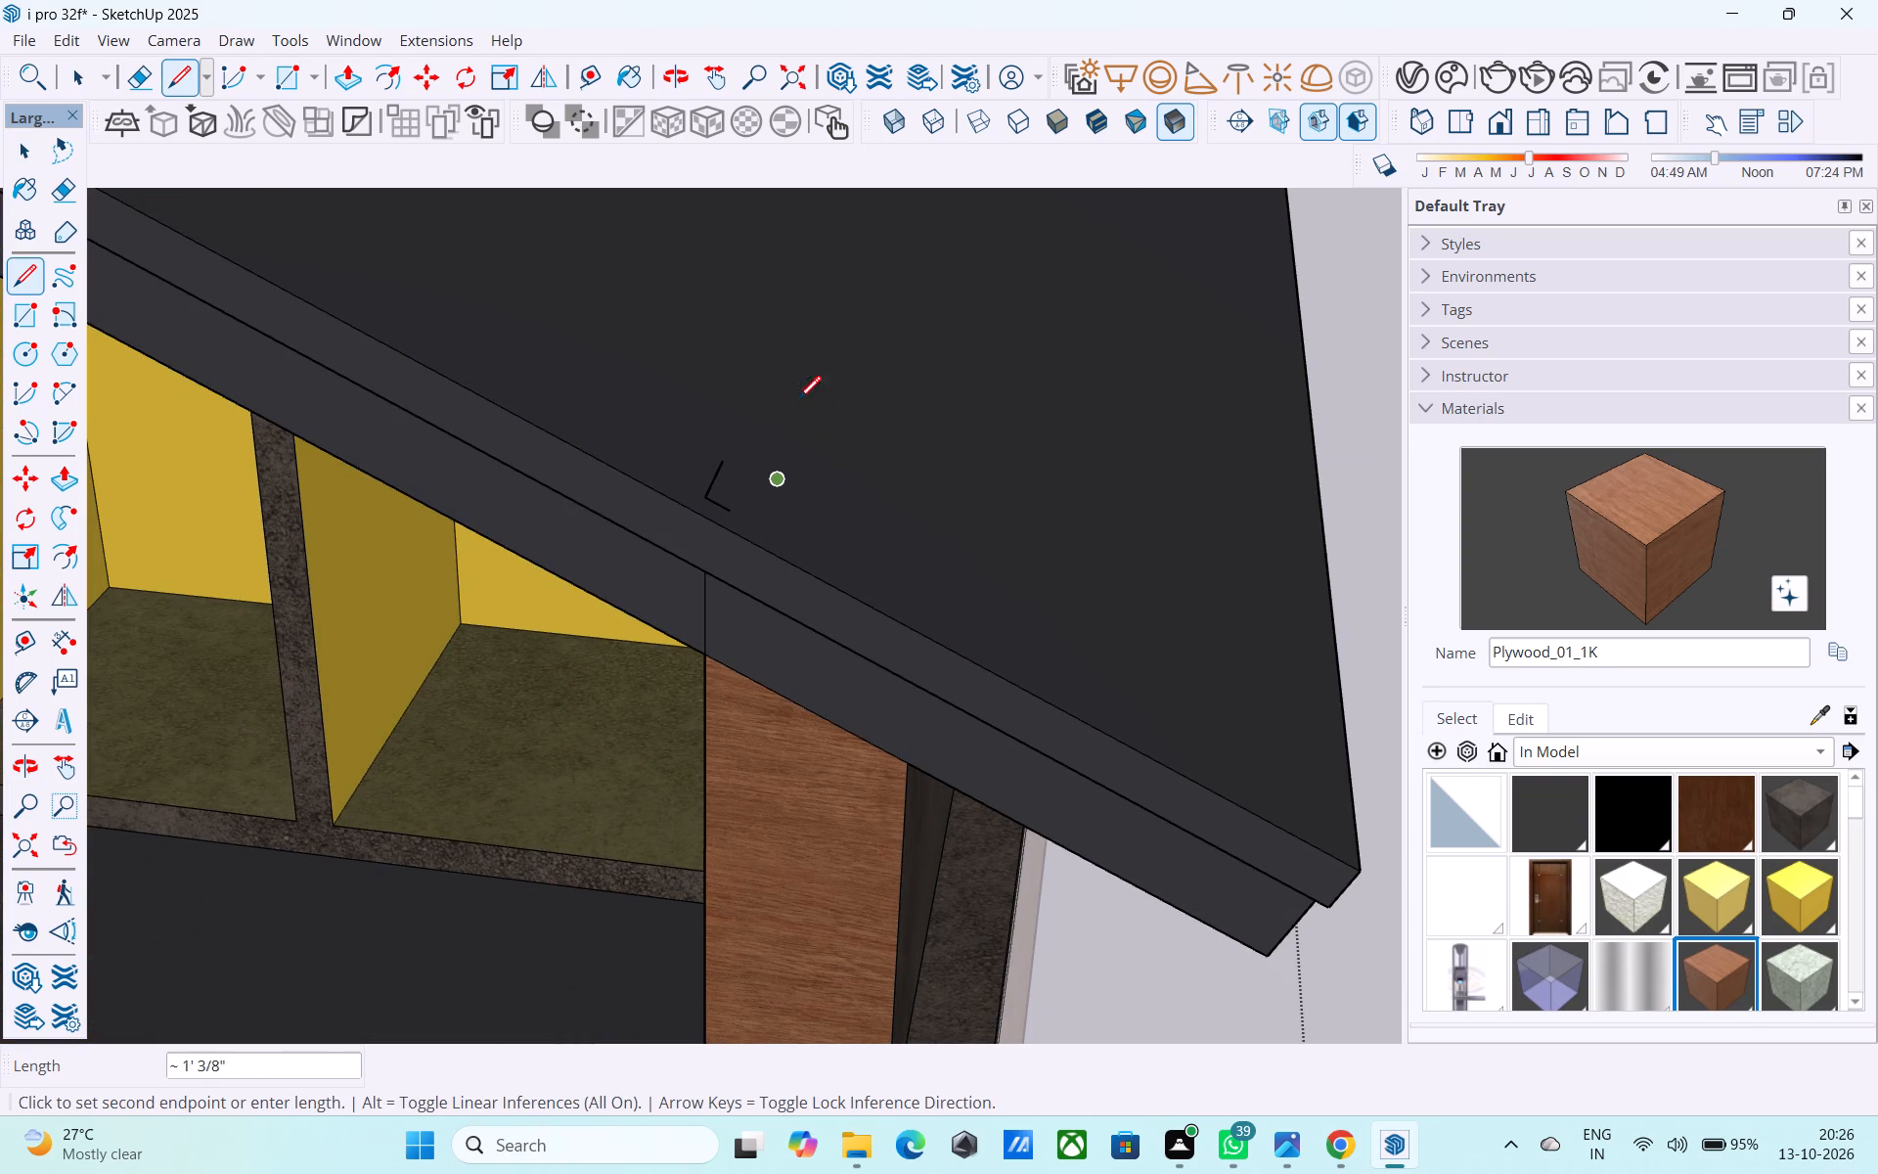
left_click(790, 331)
left_click(714, 455)
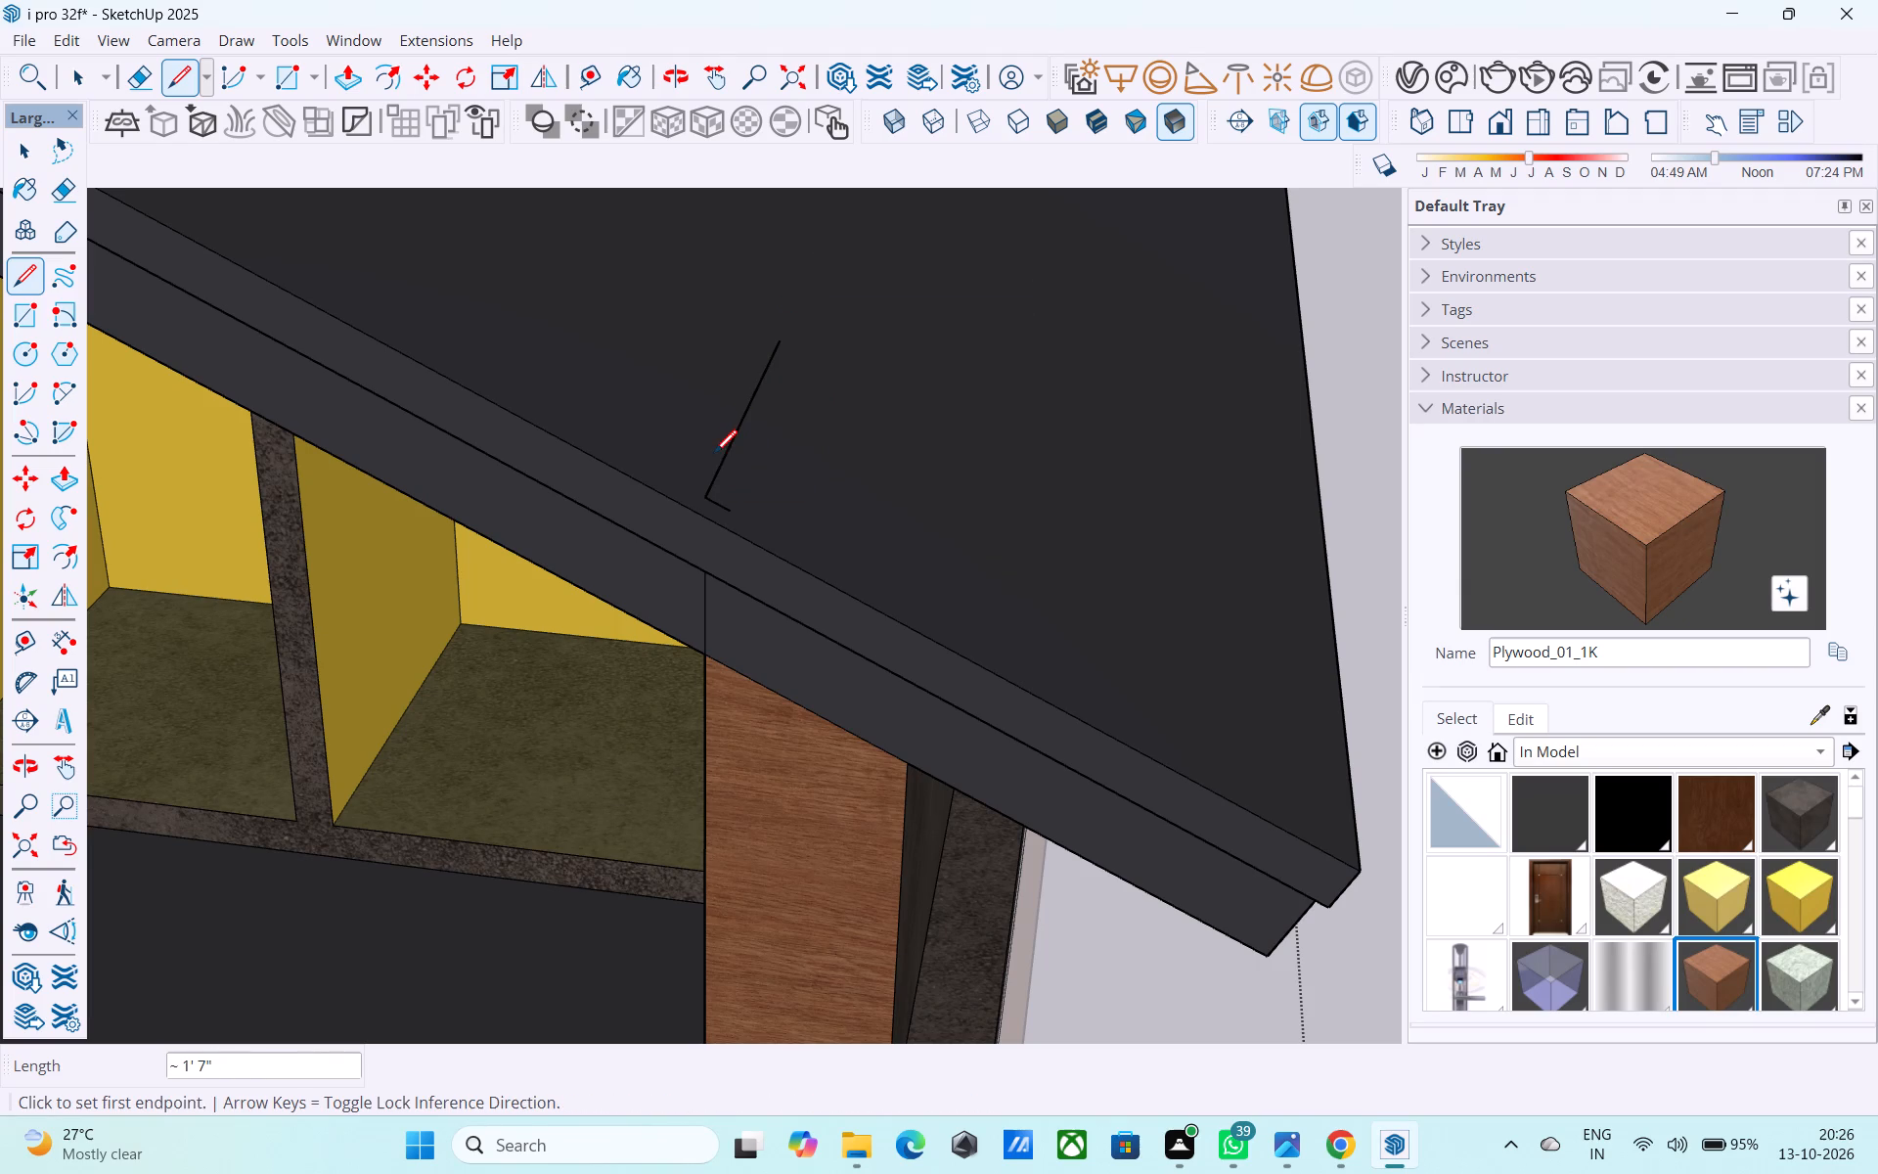
Draw a vertical line from the plywood pier's outer front corner up through the fascia to the roof's top edge.
middle_click_drag(953, 701, 966, 670)
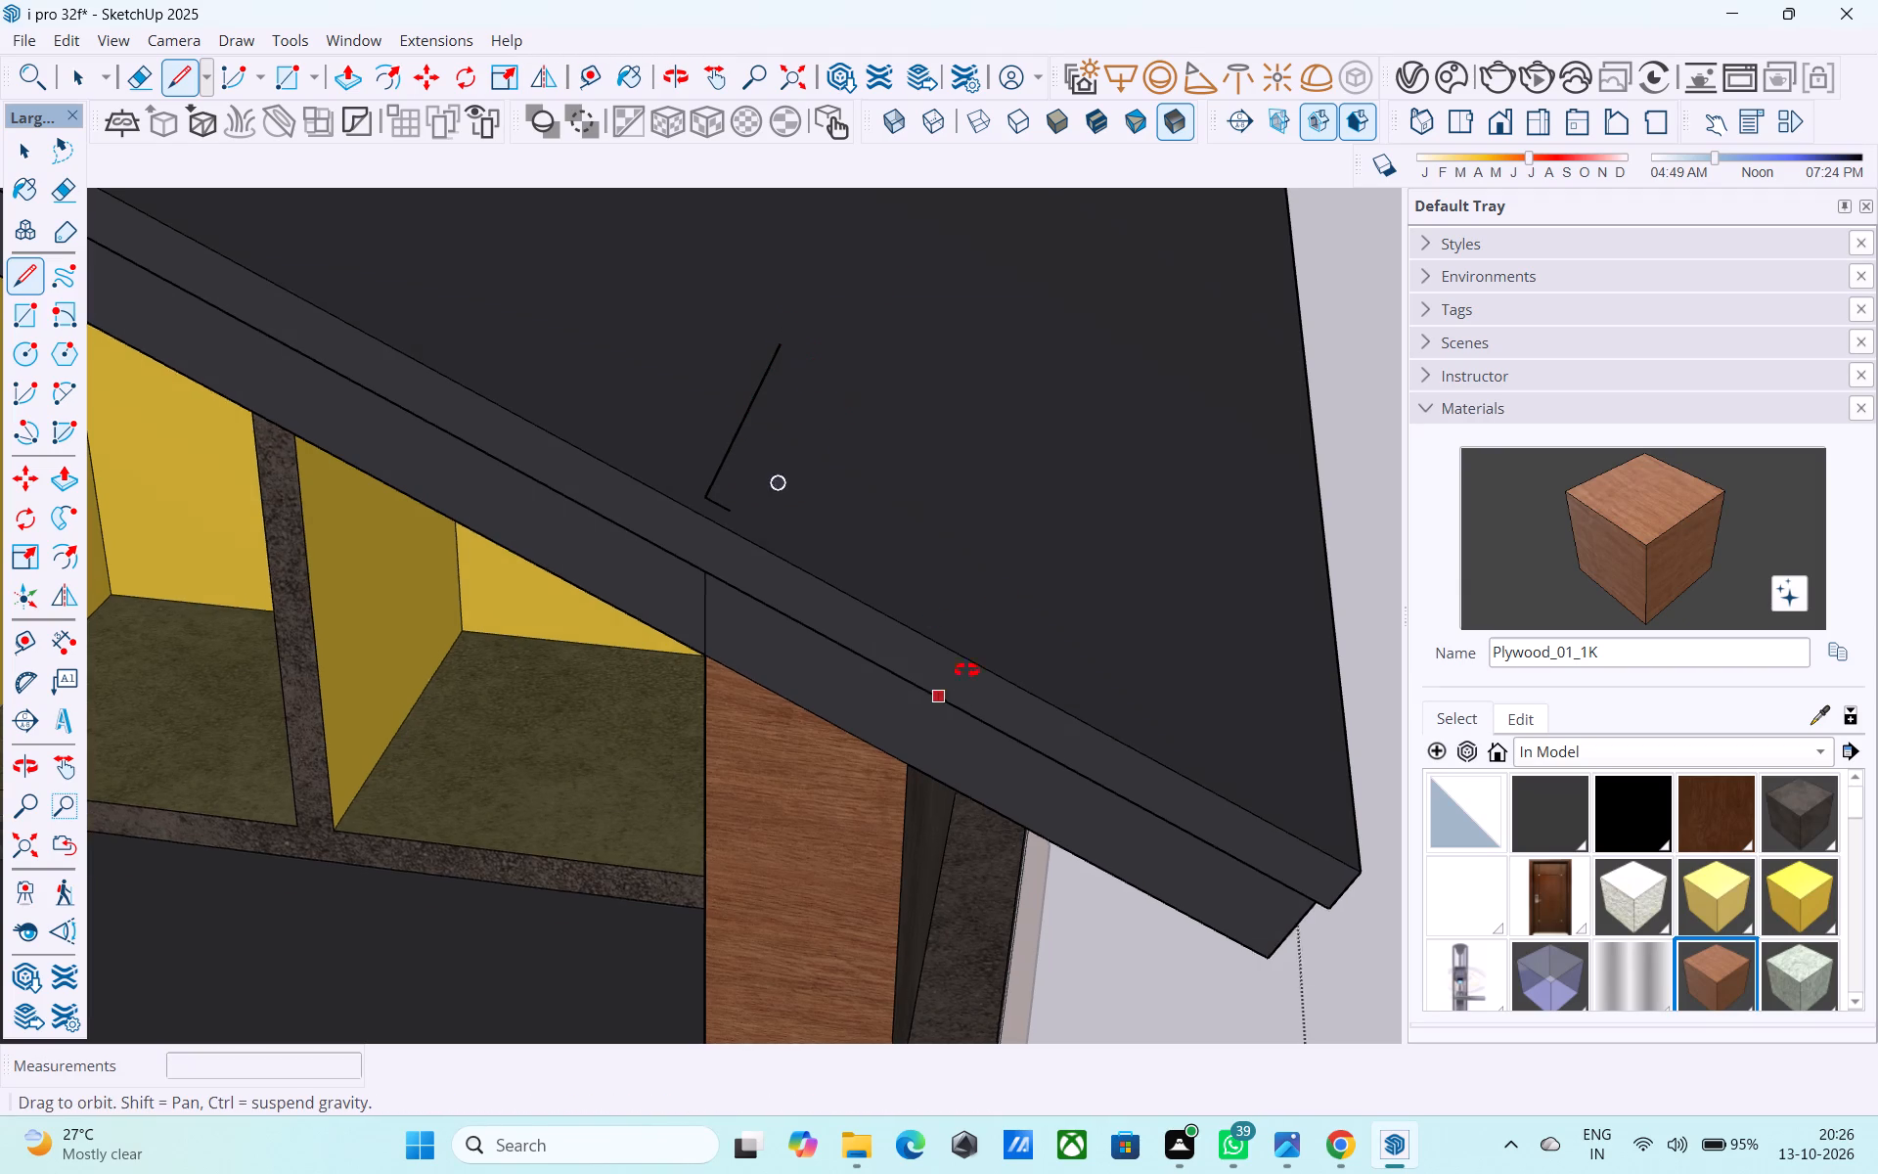
middle_click_drag(966, 670, 1105, 200)
middle_click_drag(894, 595, 968, 640)
scroll(882, 794, "up", 6)
middle_click_drag(899, 830, 956, 691)
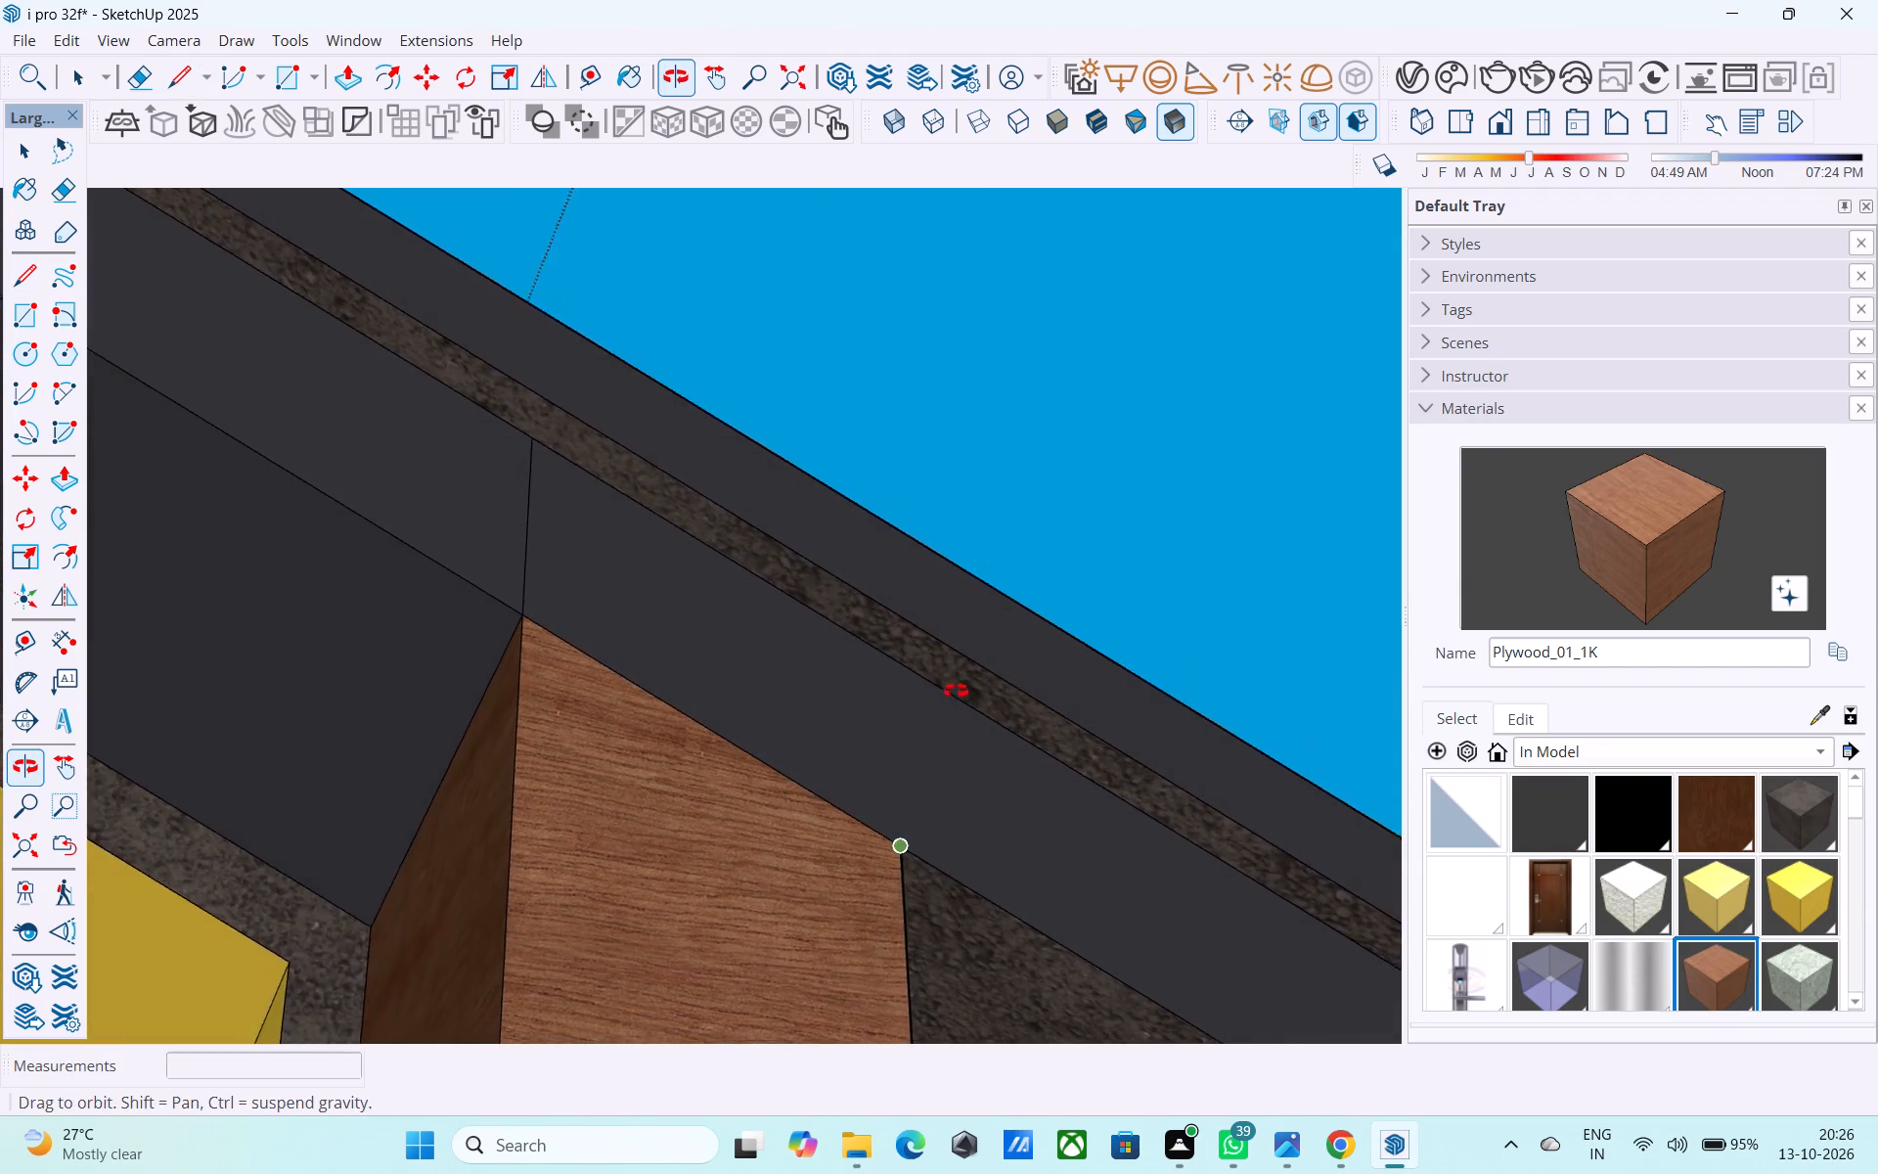
middle_click_drag(956, 691, 951, 688)
scroll(860, 850, "up", 4)
left_click(933, 849)
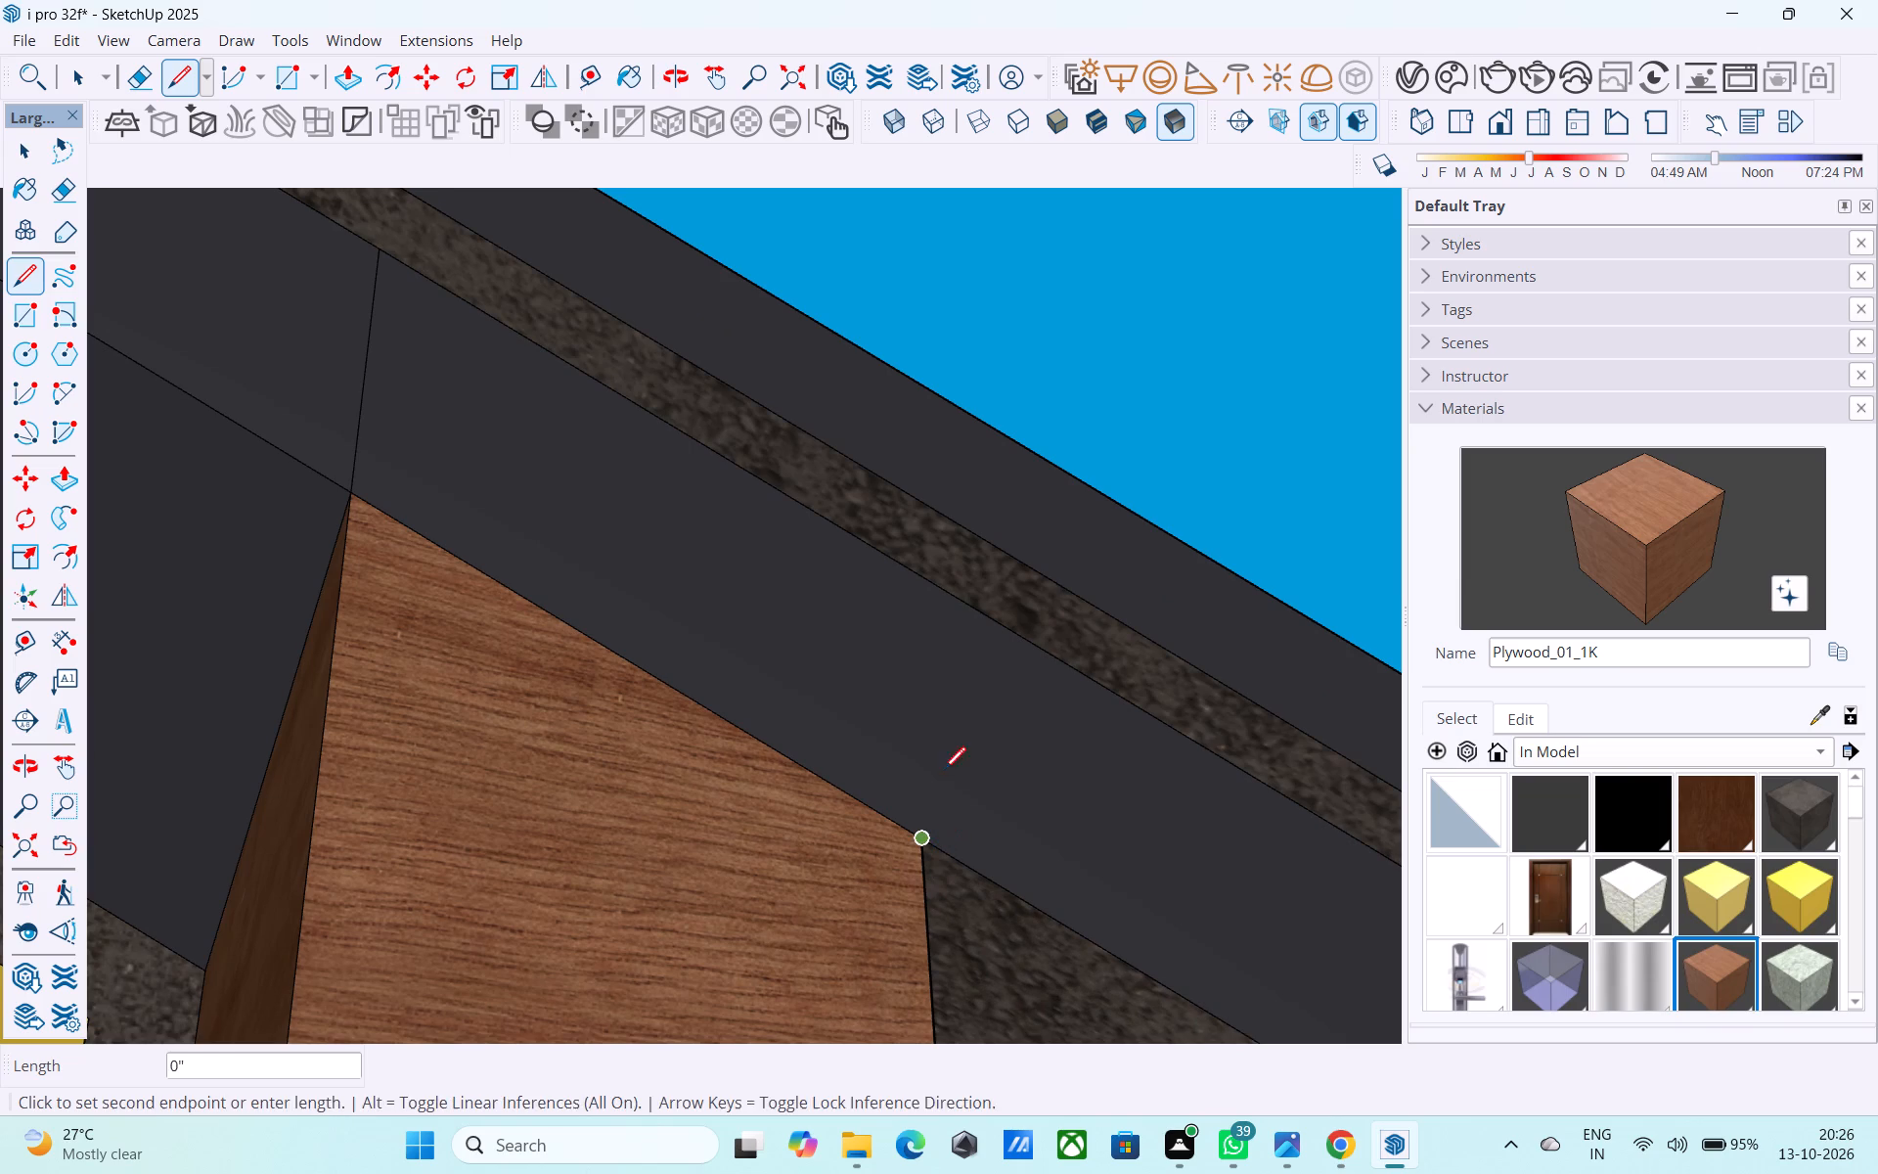
middle_click_drag(1000, 554, 773, 987)
middle_click_drag(1007, 547, 863, 744)
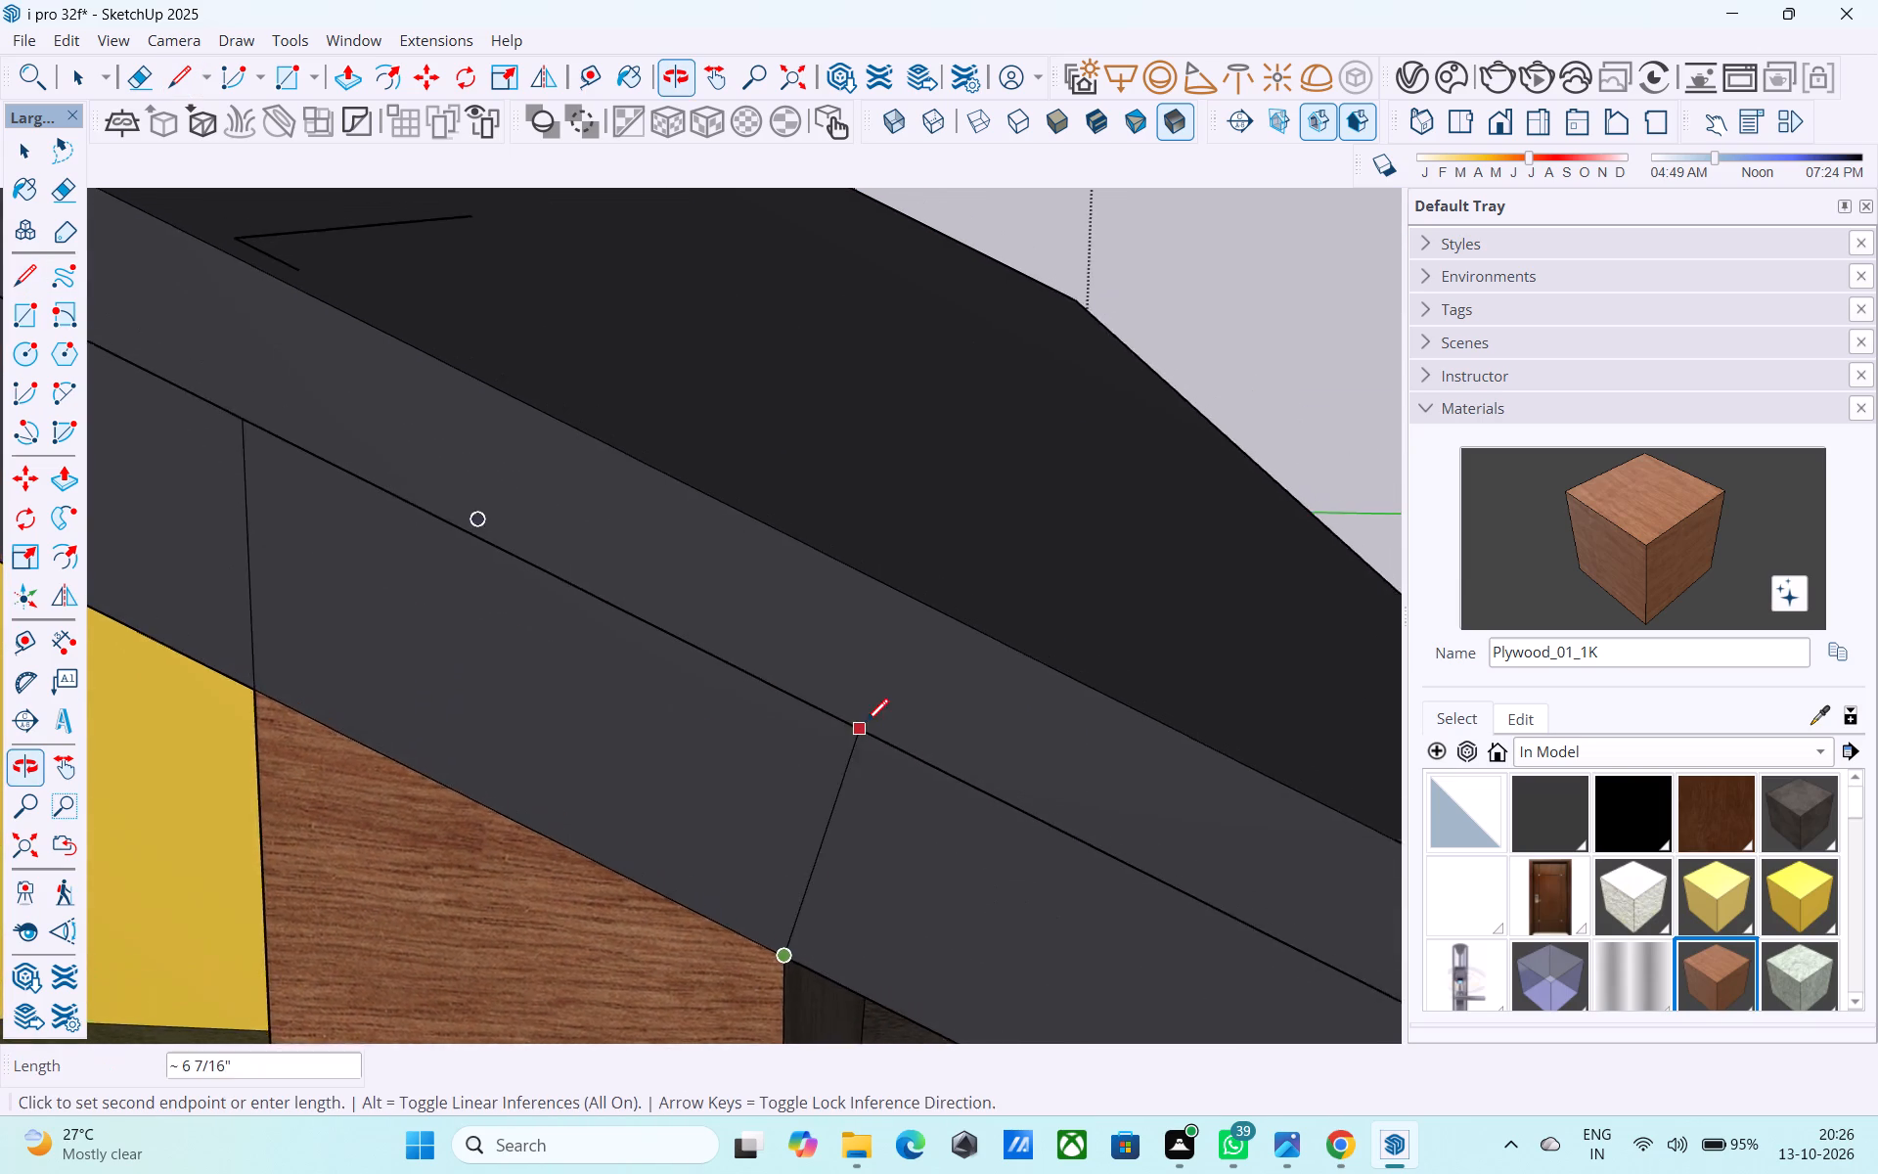
scroll(866, 723, "down", 7)
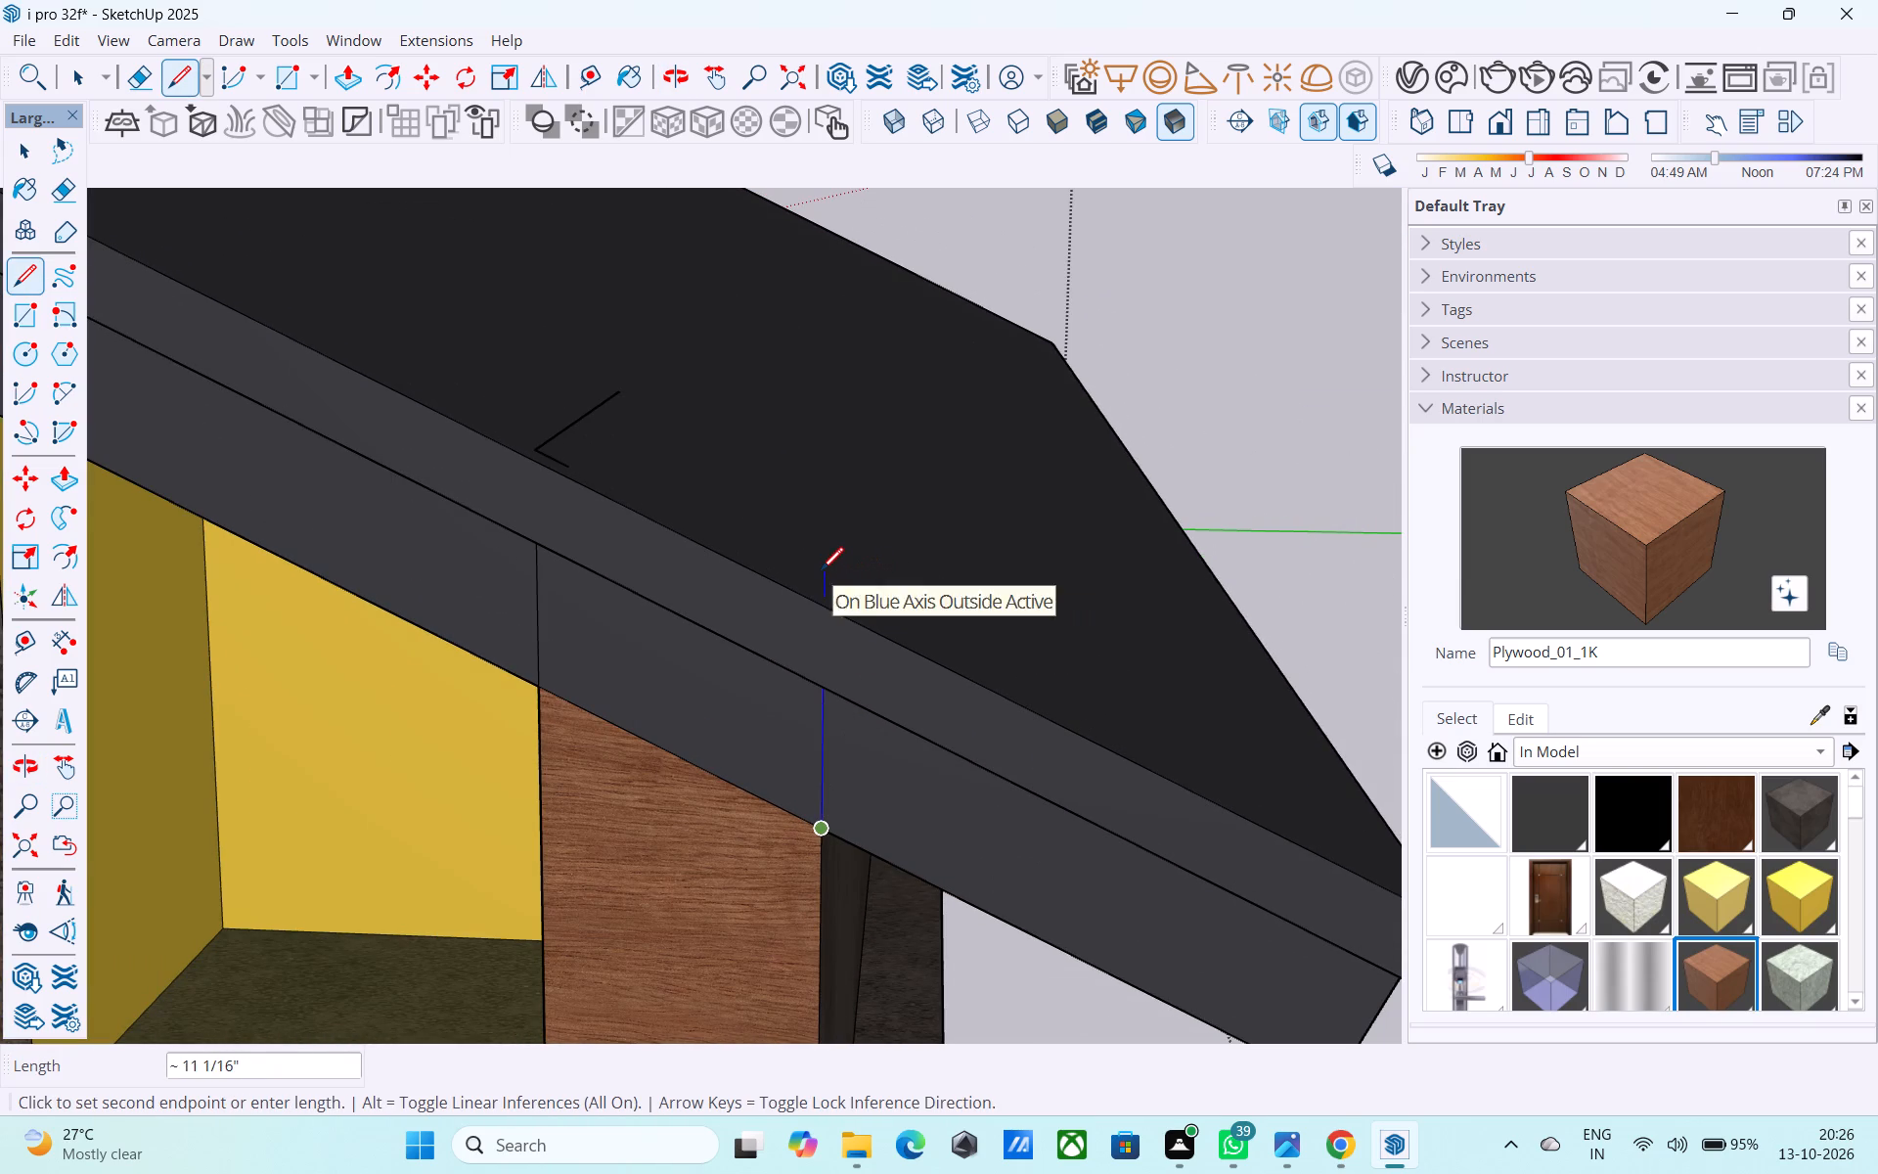
left_click(823, 593)
Draw a rectangle about 1' 1" by 2' 2" on the sloping roof face, aligned with the plywood pier below.
key("r")
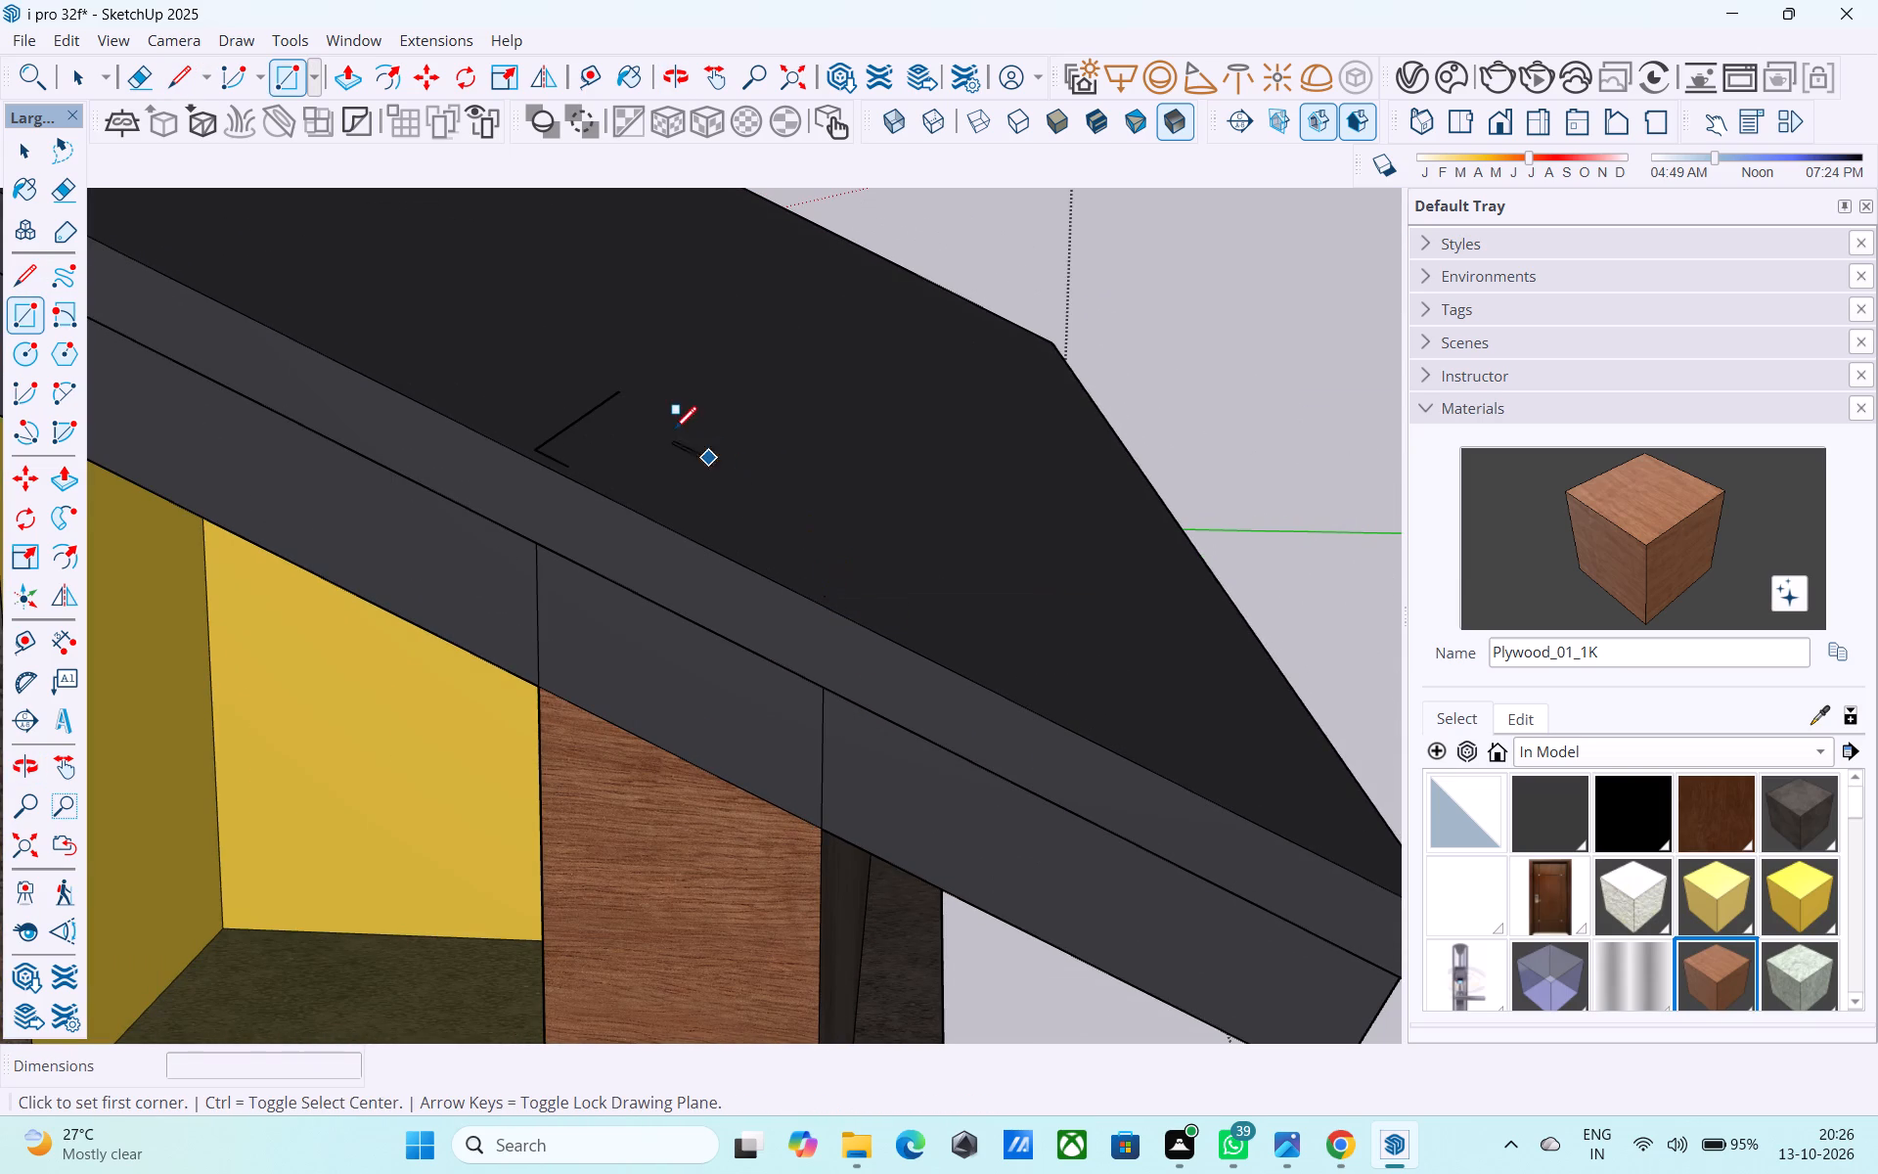
left_click(631, 385)
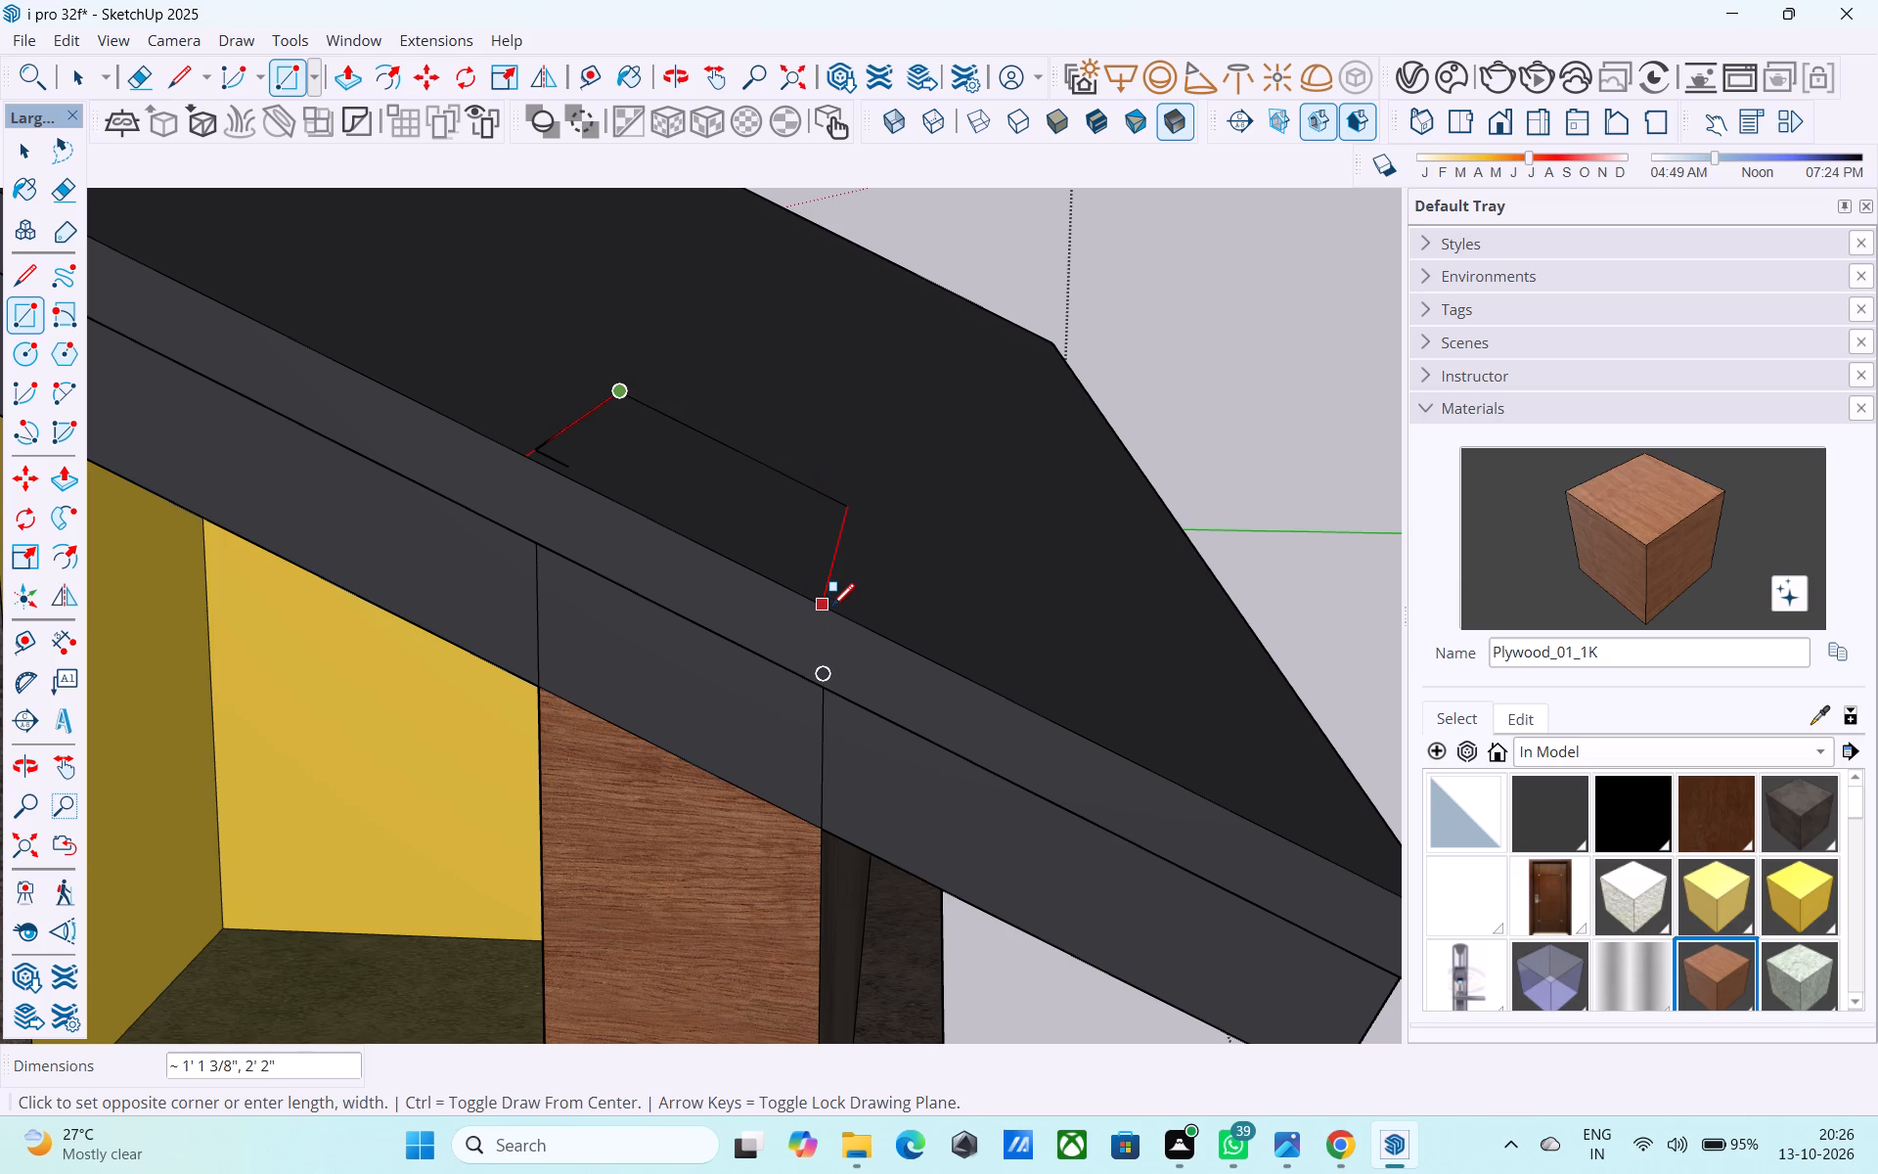
left_click(831, 608)
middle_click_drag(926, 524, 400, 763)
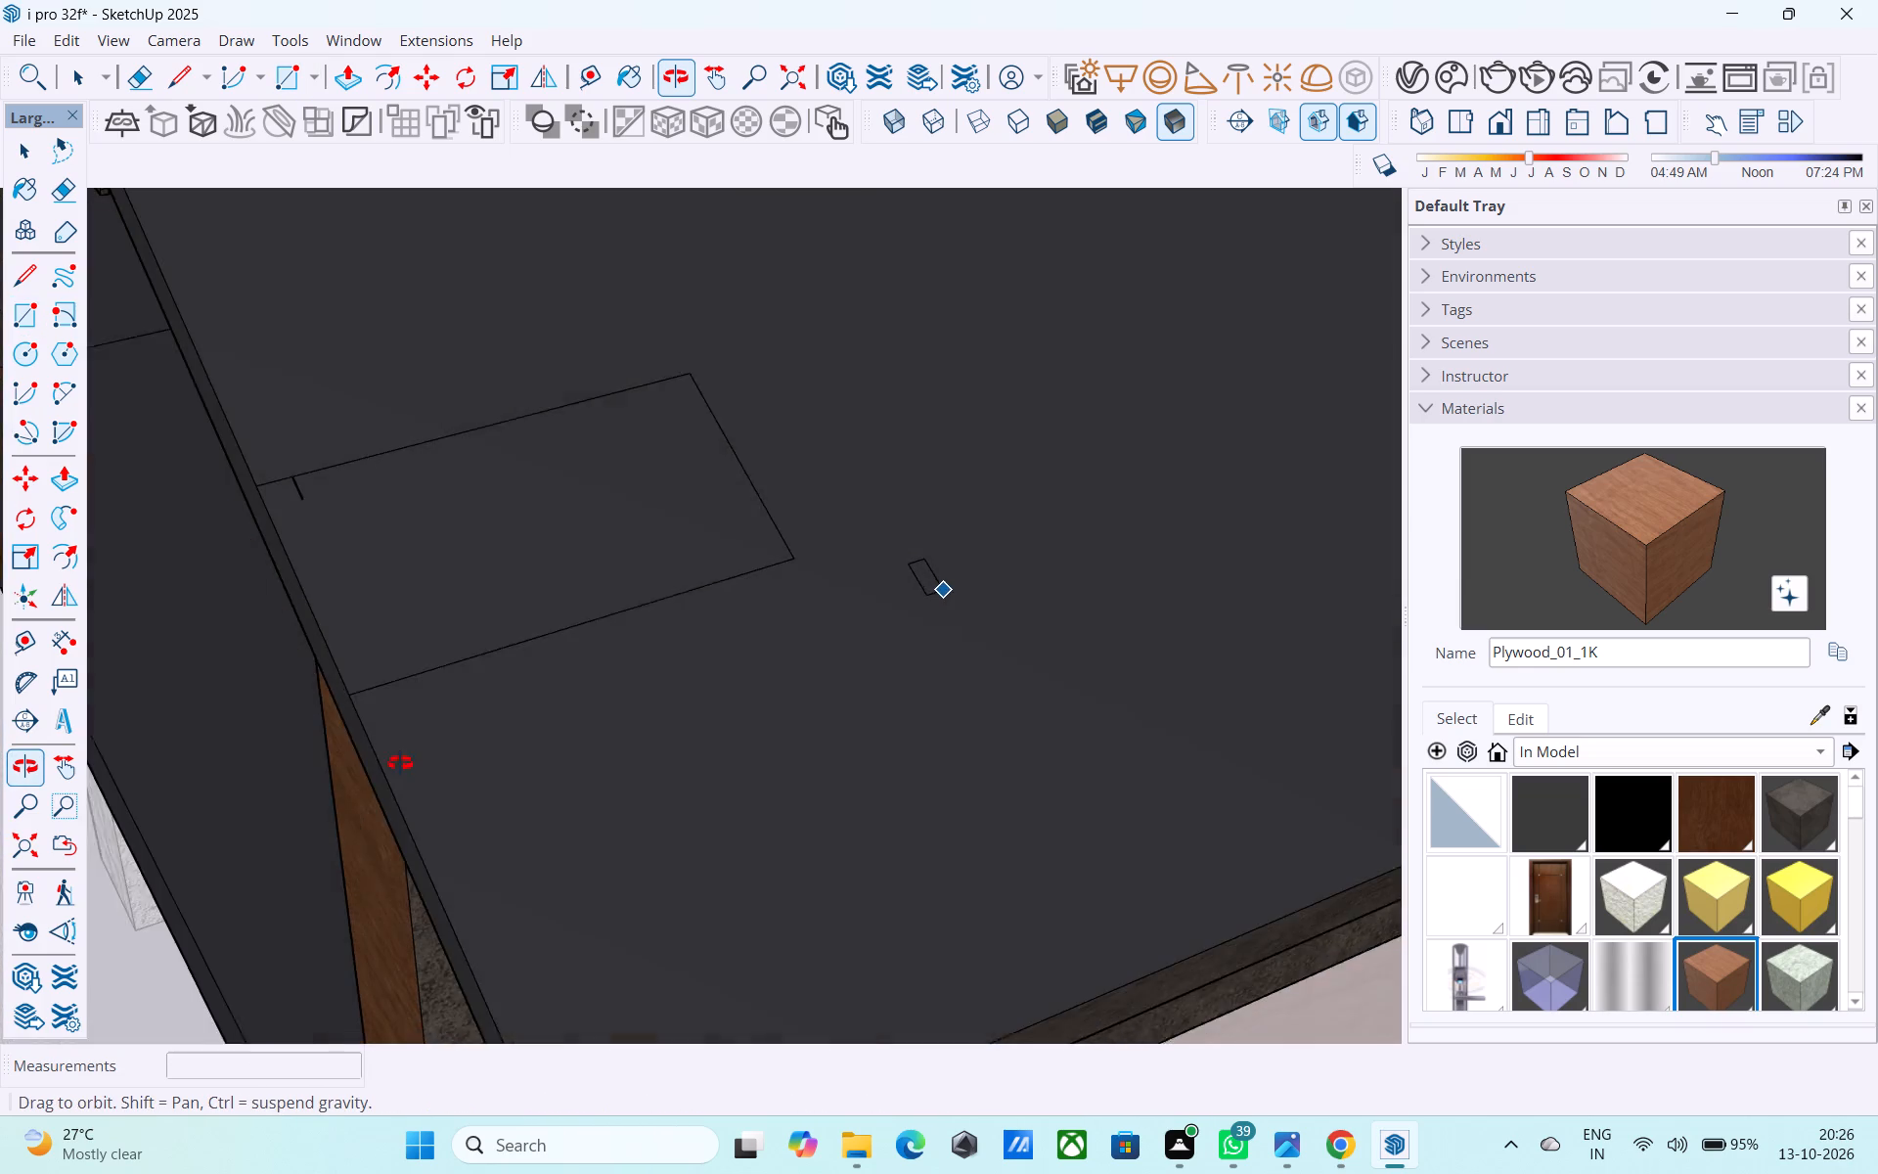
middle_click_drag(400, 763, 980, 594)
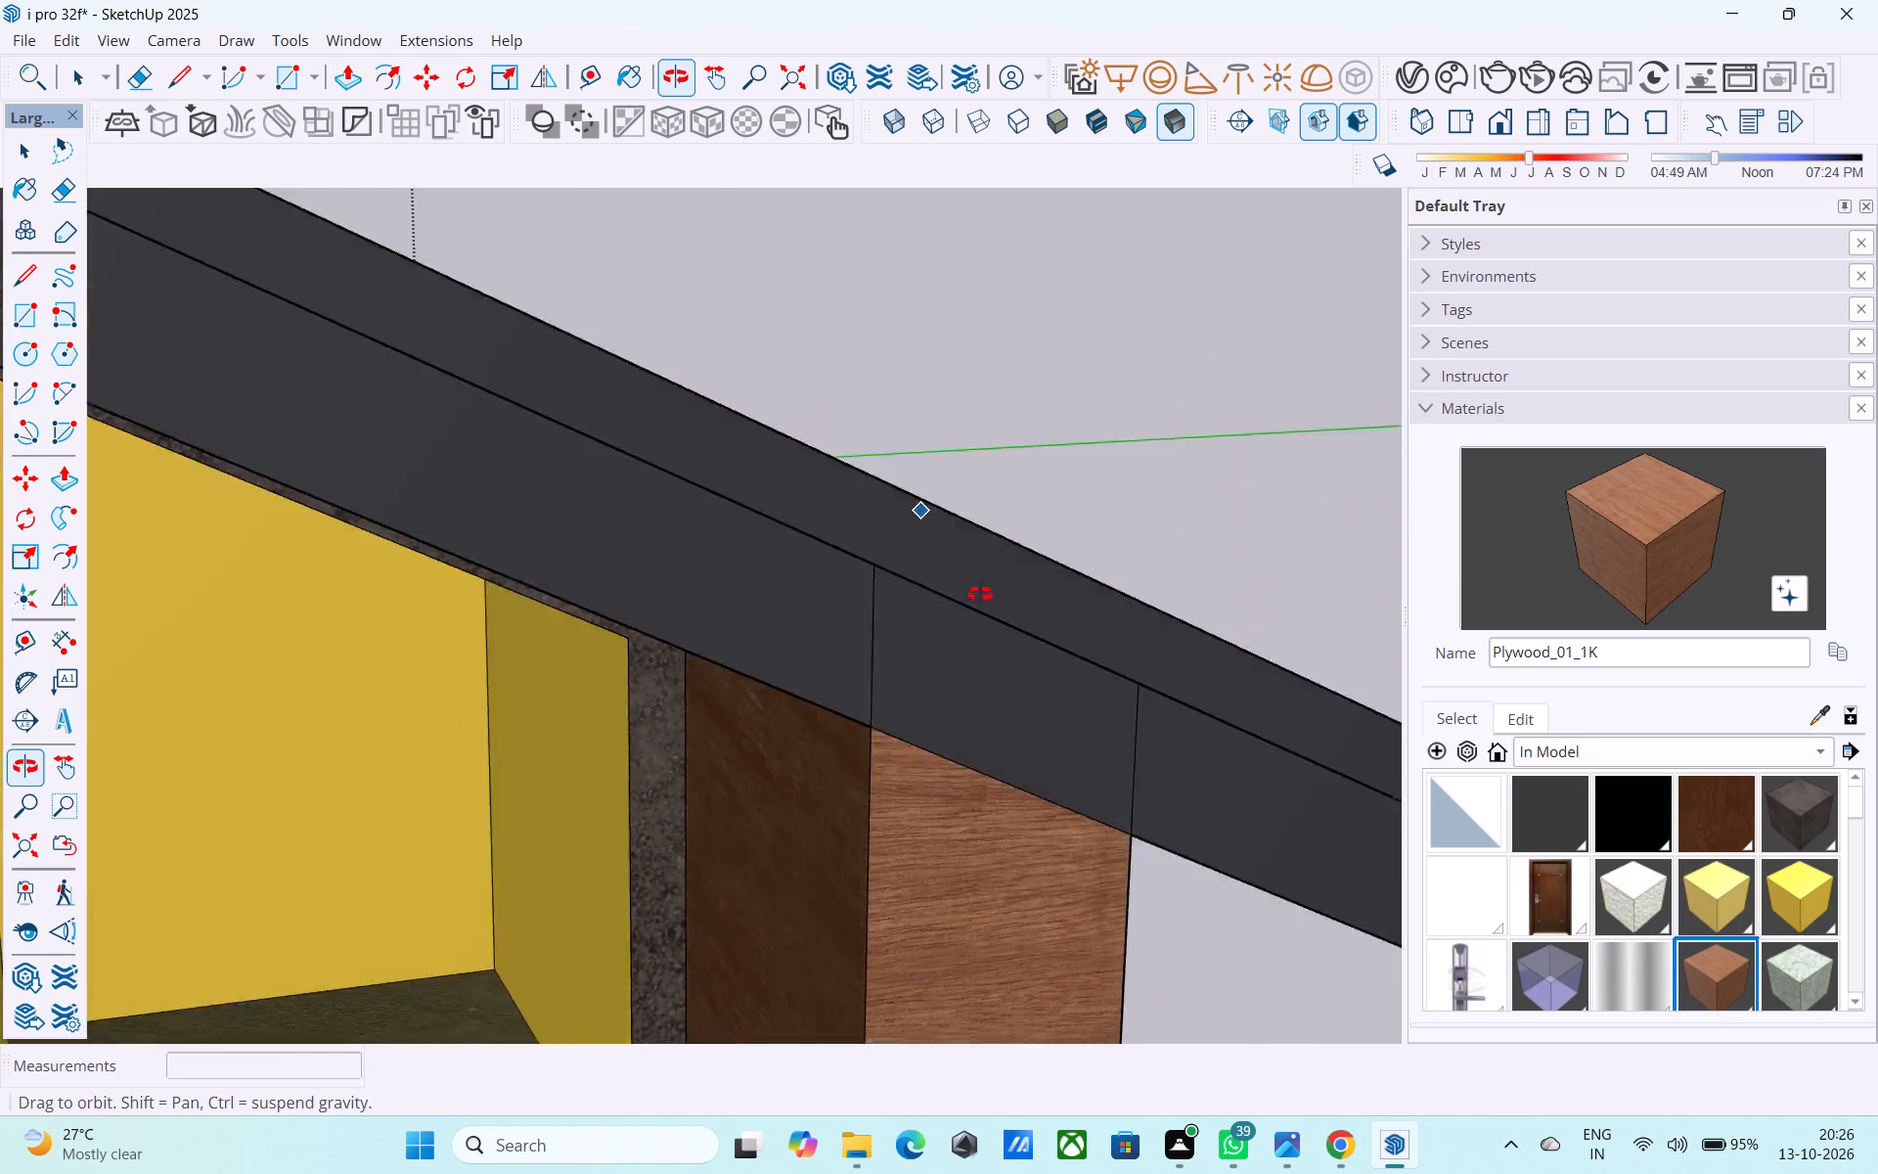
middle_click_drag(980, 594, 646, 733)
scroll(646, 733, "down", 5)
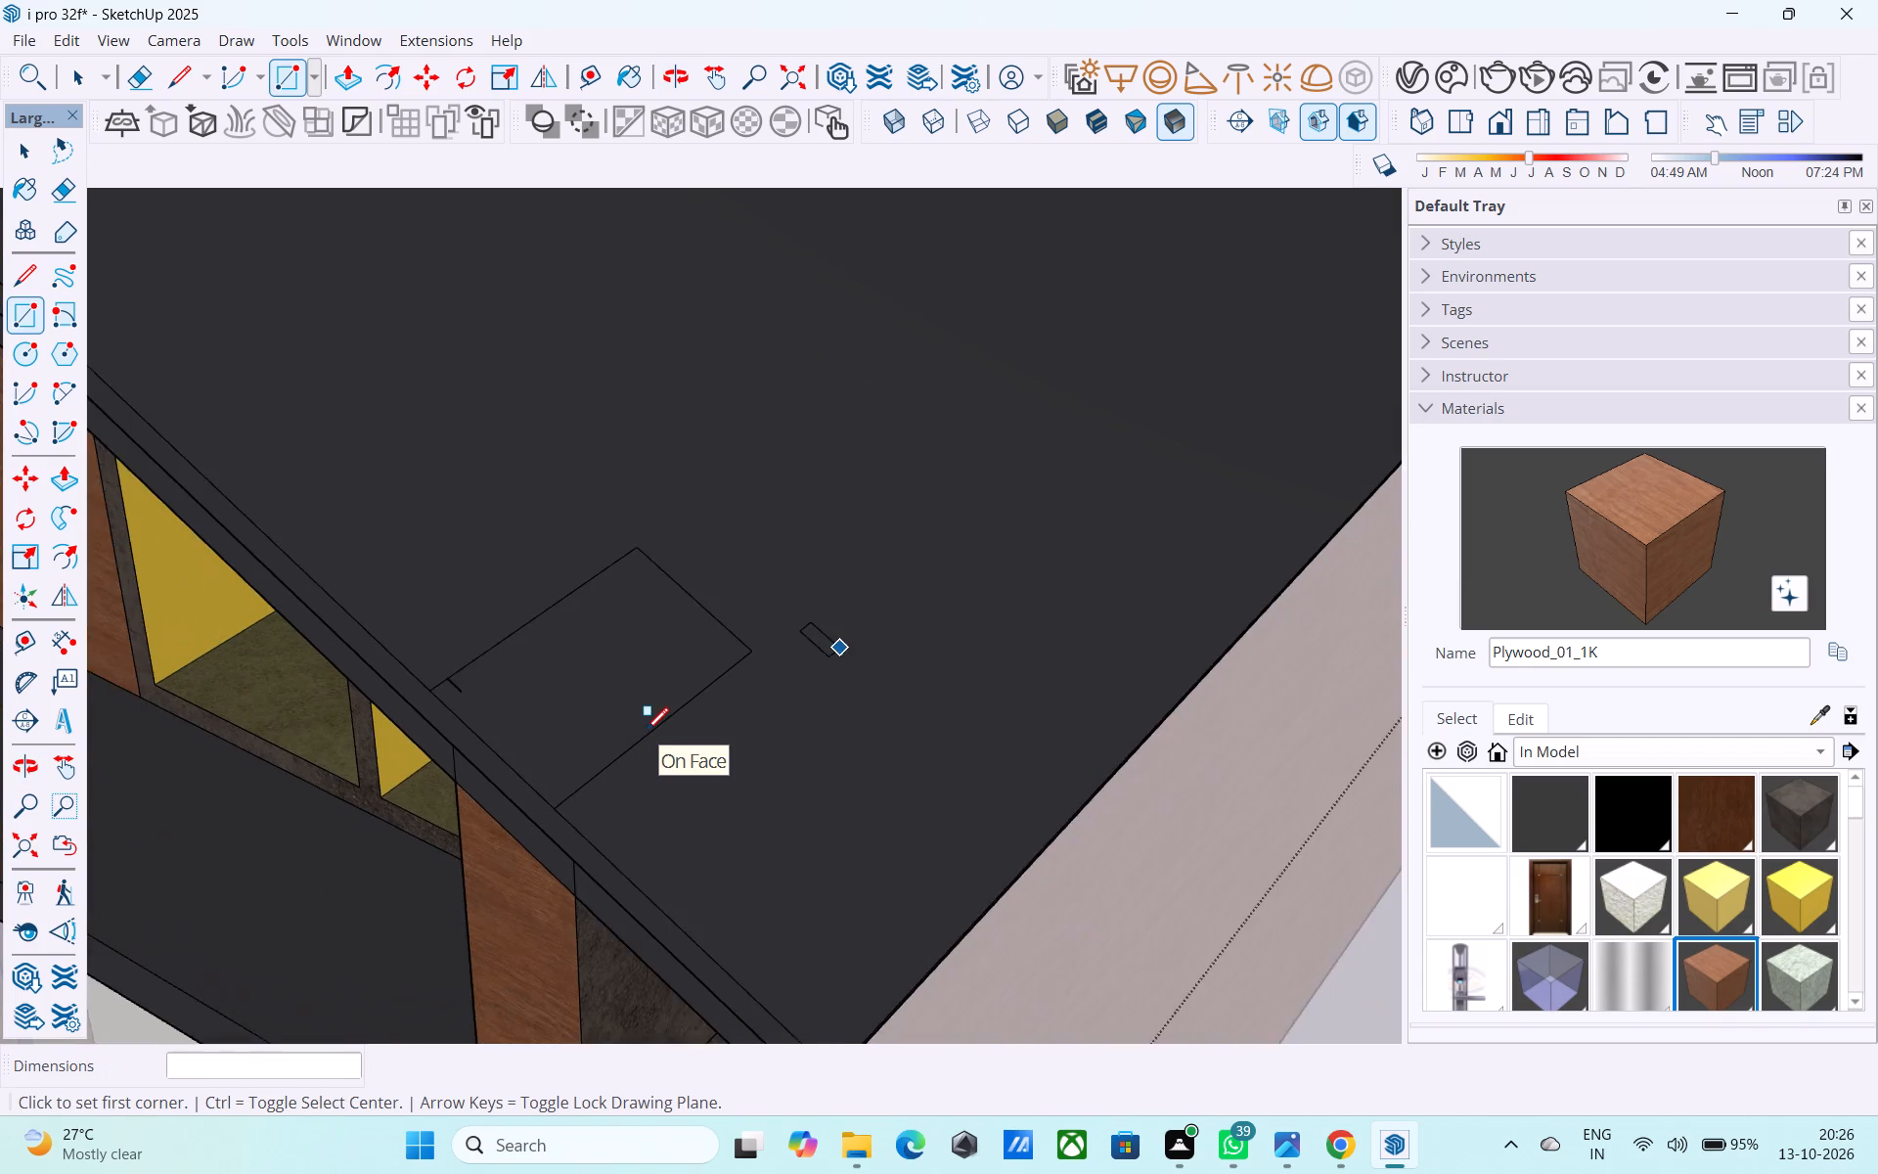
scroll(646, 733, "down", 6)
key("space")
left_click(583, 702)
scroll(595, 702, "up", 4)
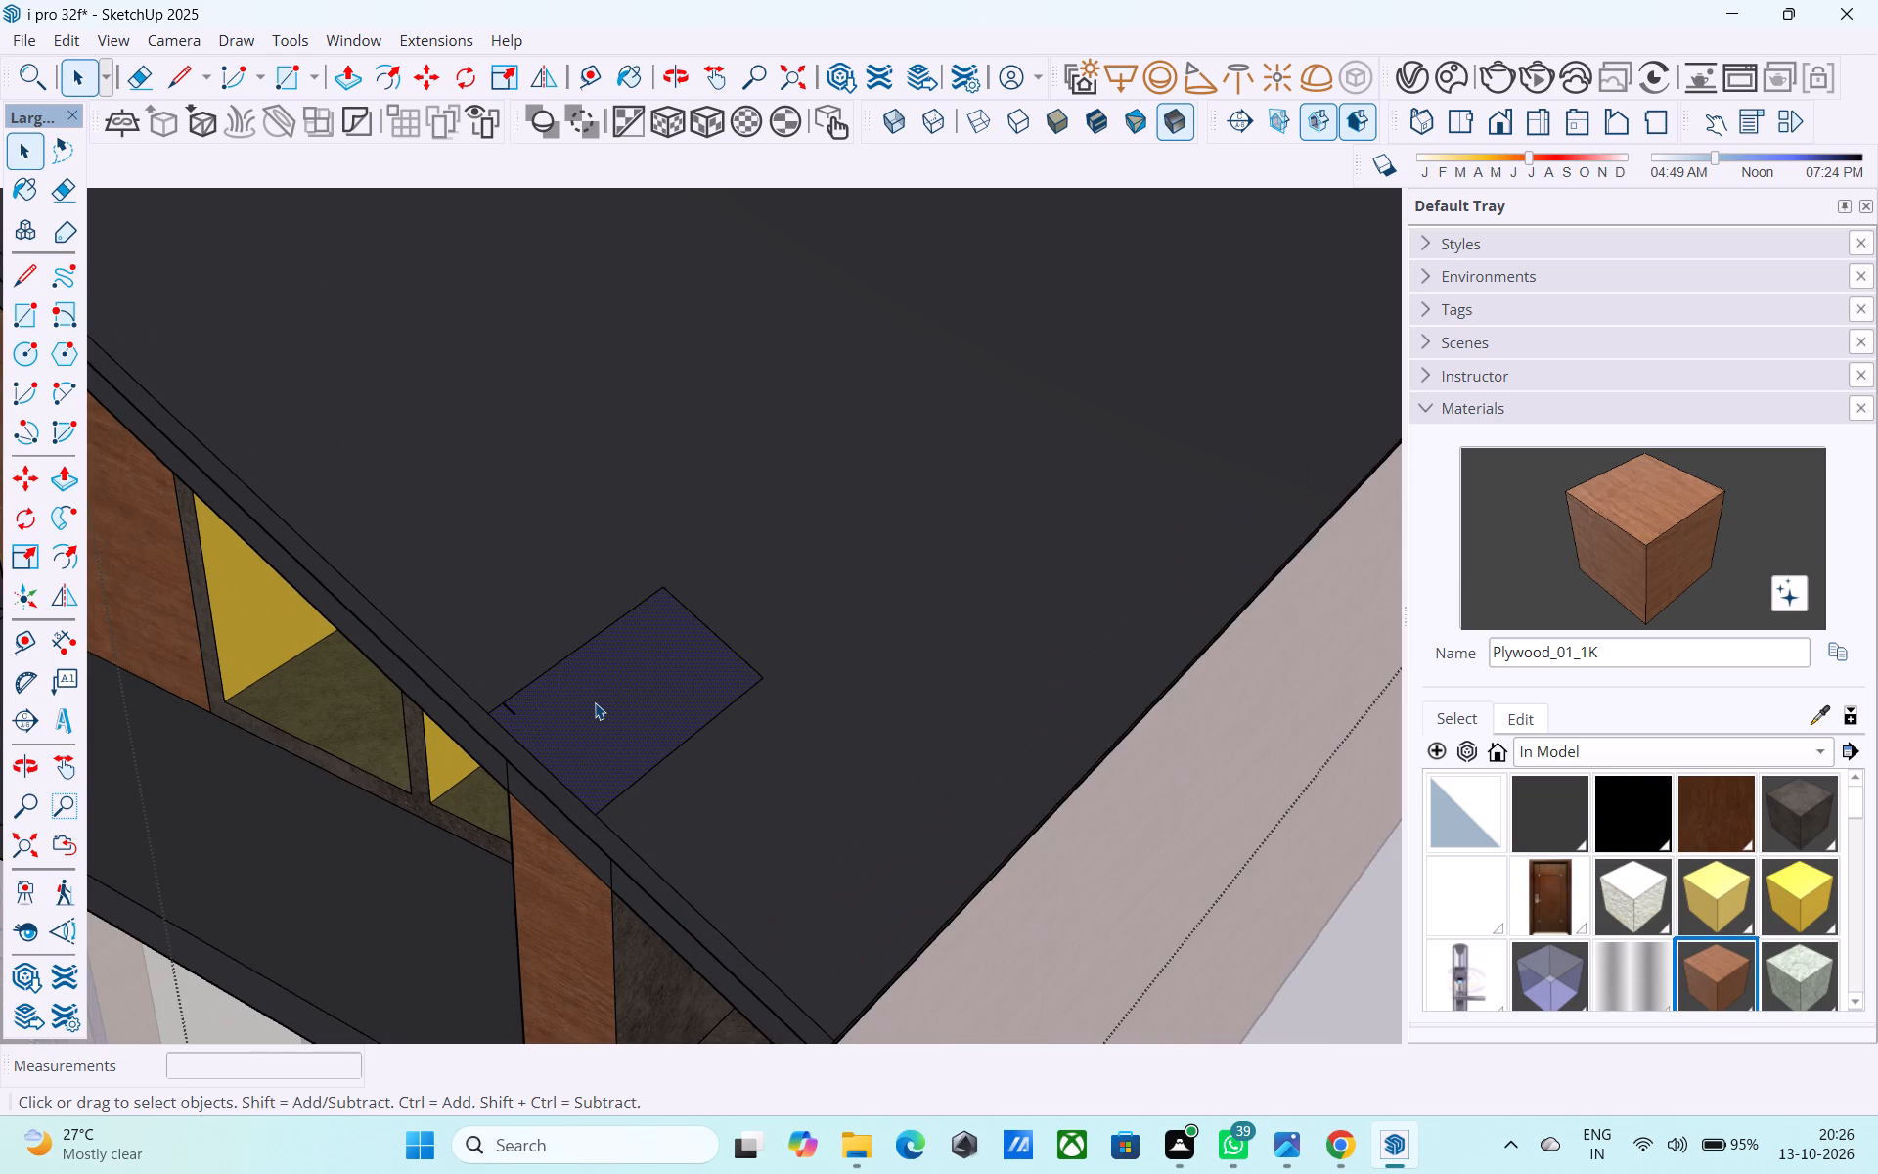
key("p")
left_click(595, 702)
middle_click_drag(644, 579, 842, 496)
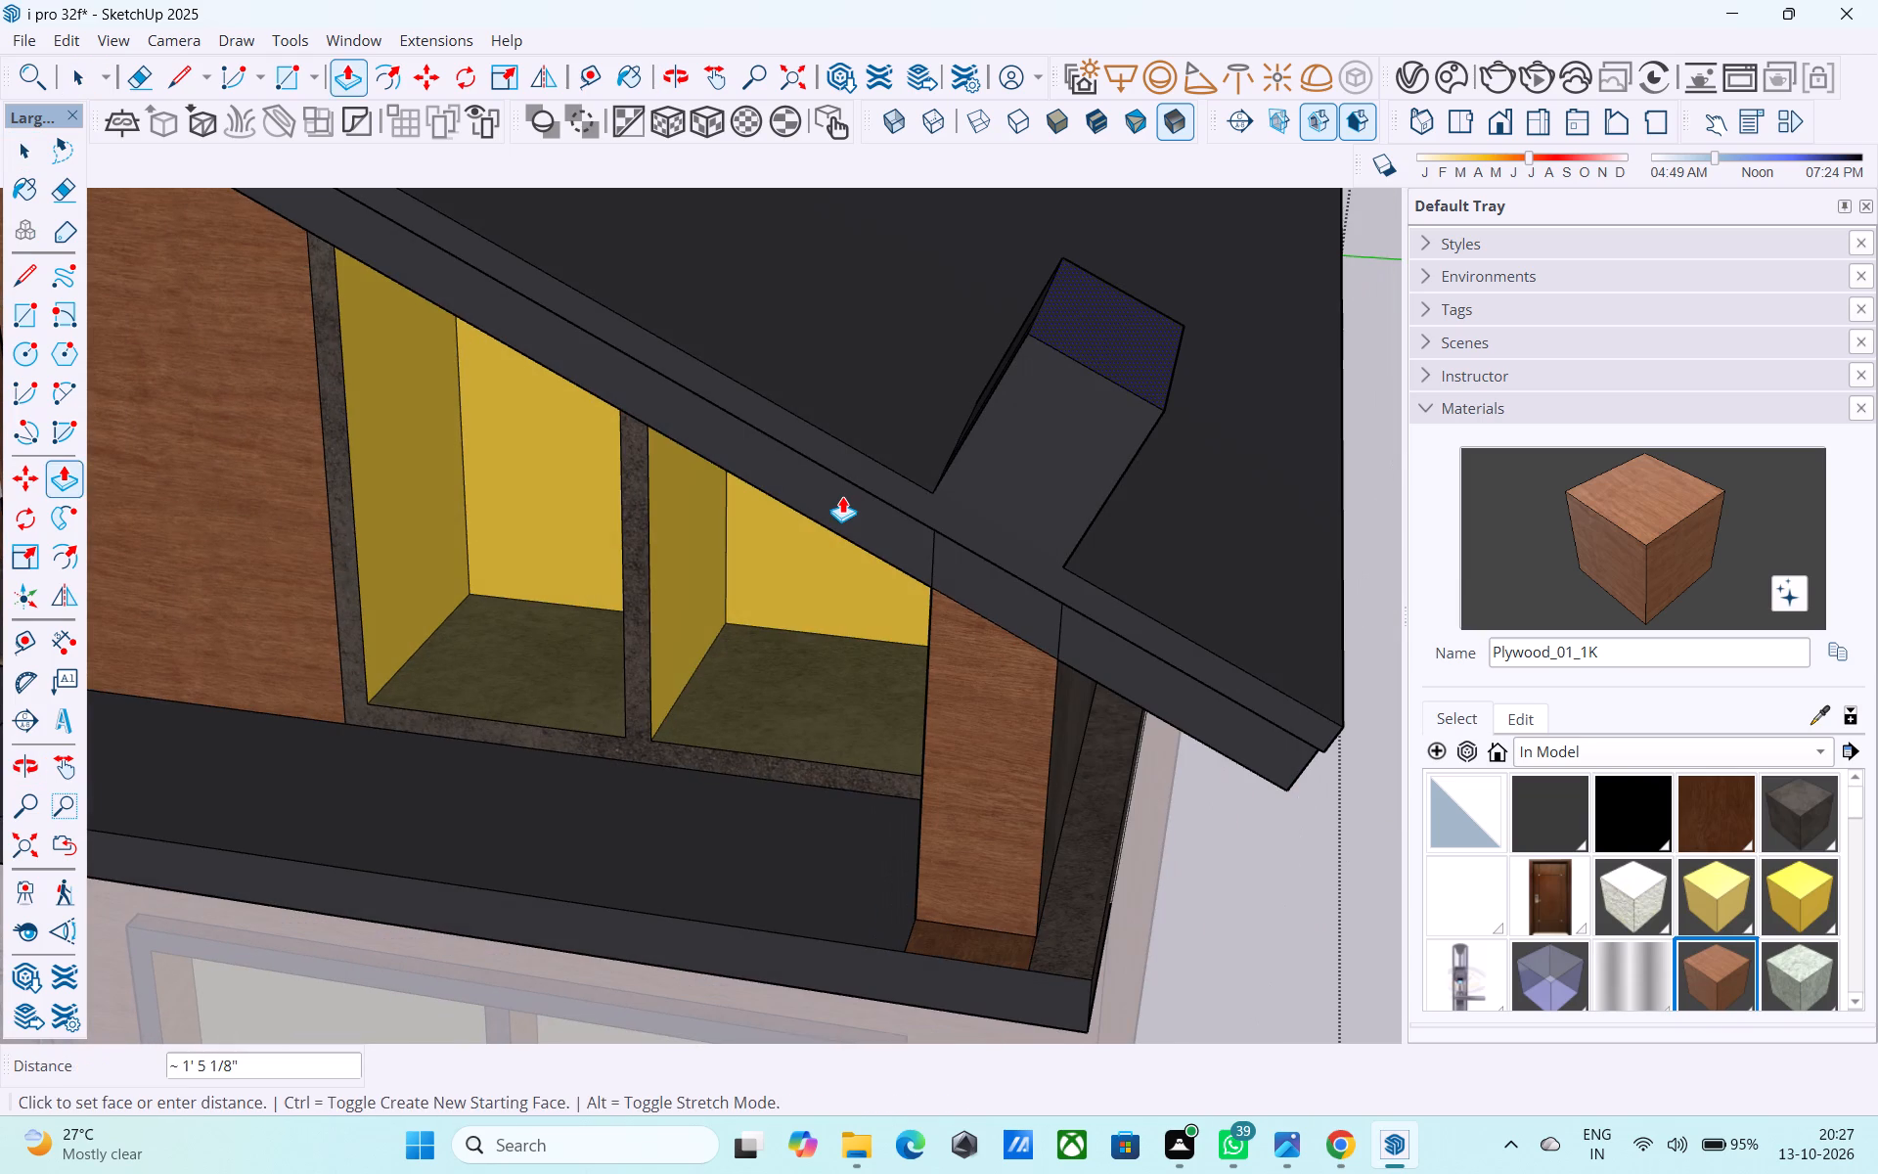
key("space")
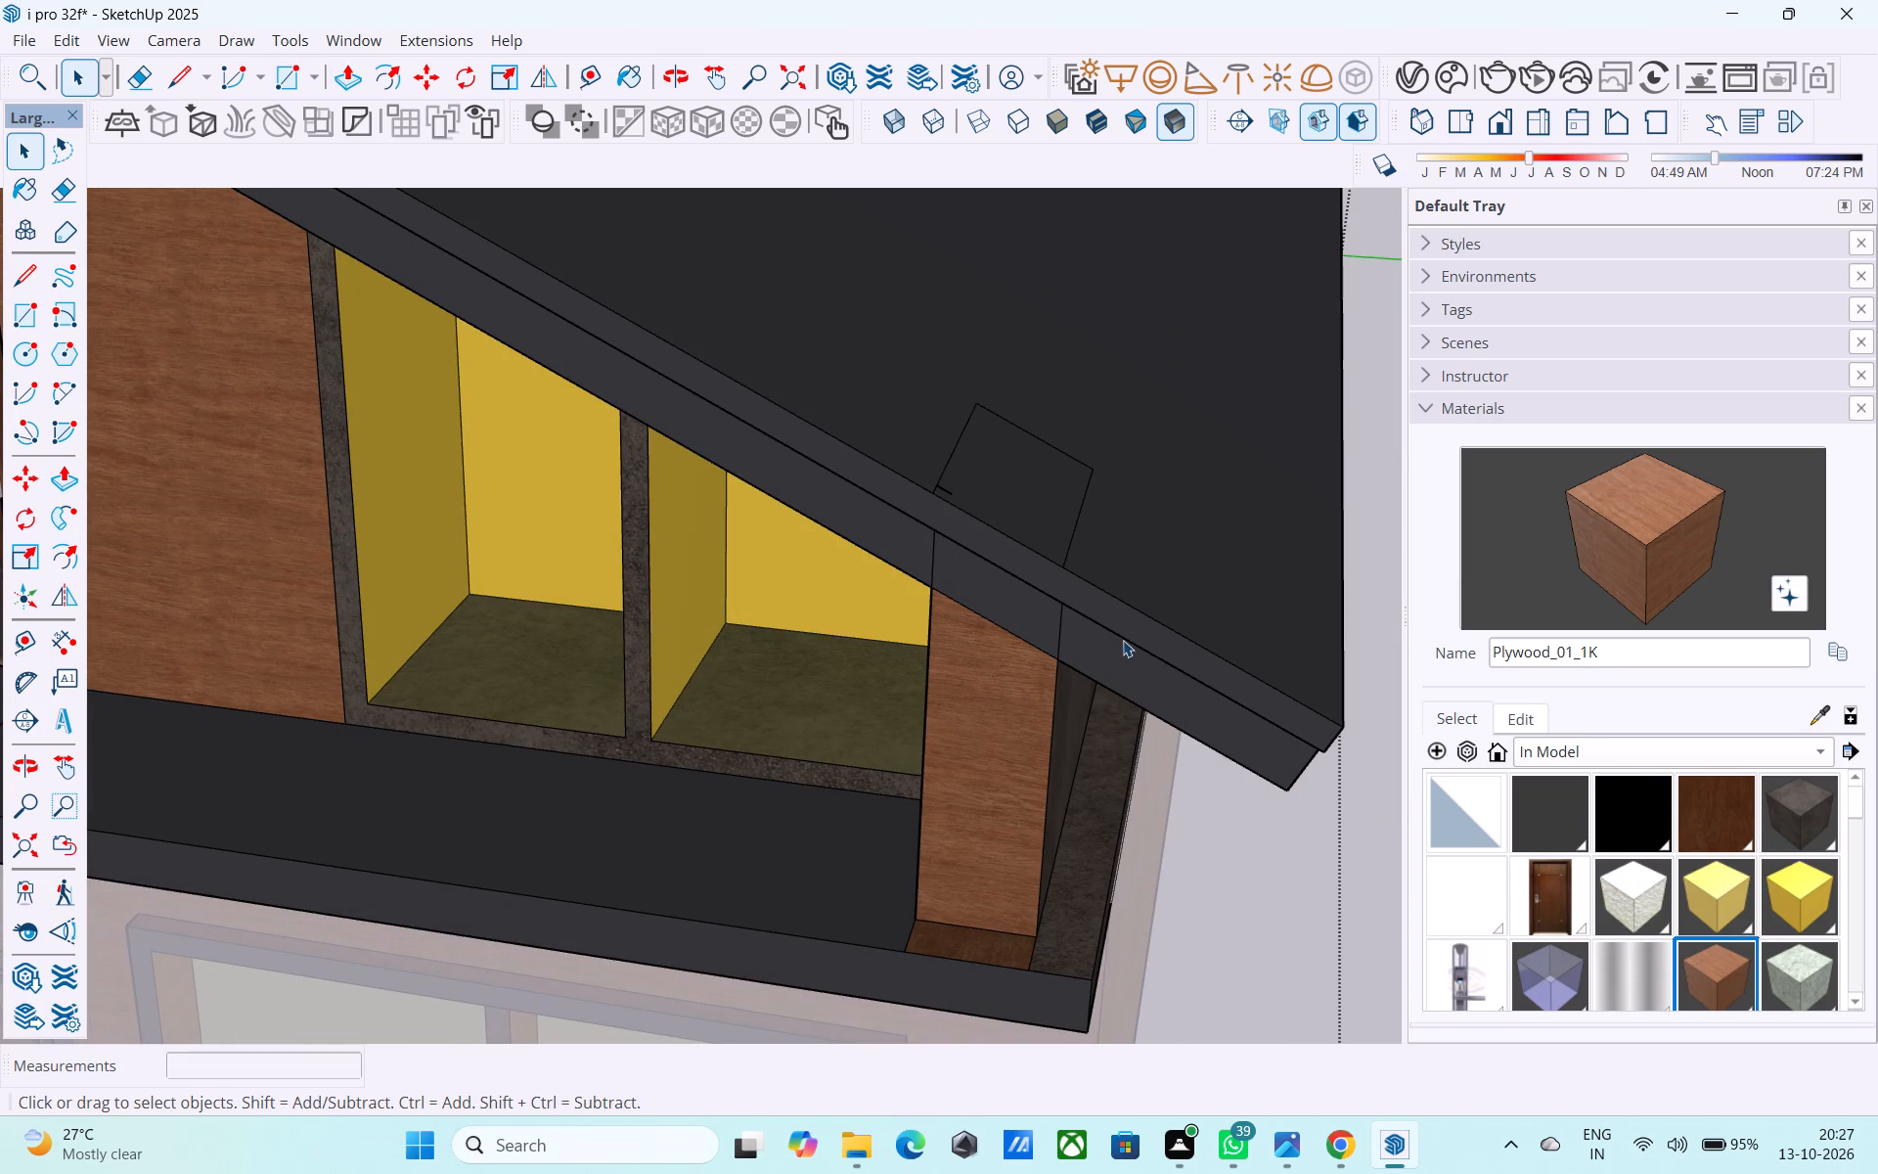
Draw a vertical line about 1' 4" high from the roof rectangle's lower corner at the roof edge.
middle_click_drag(1123, 640, 1112, 606)
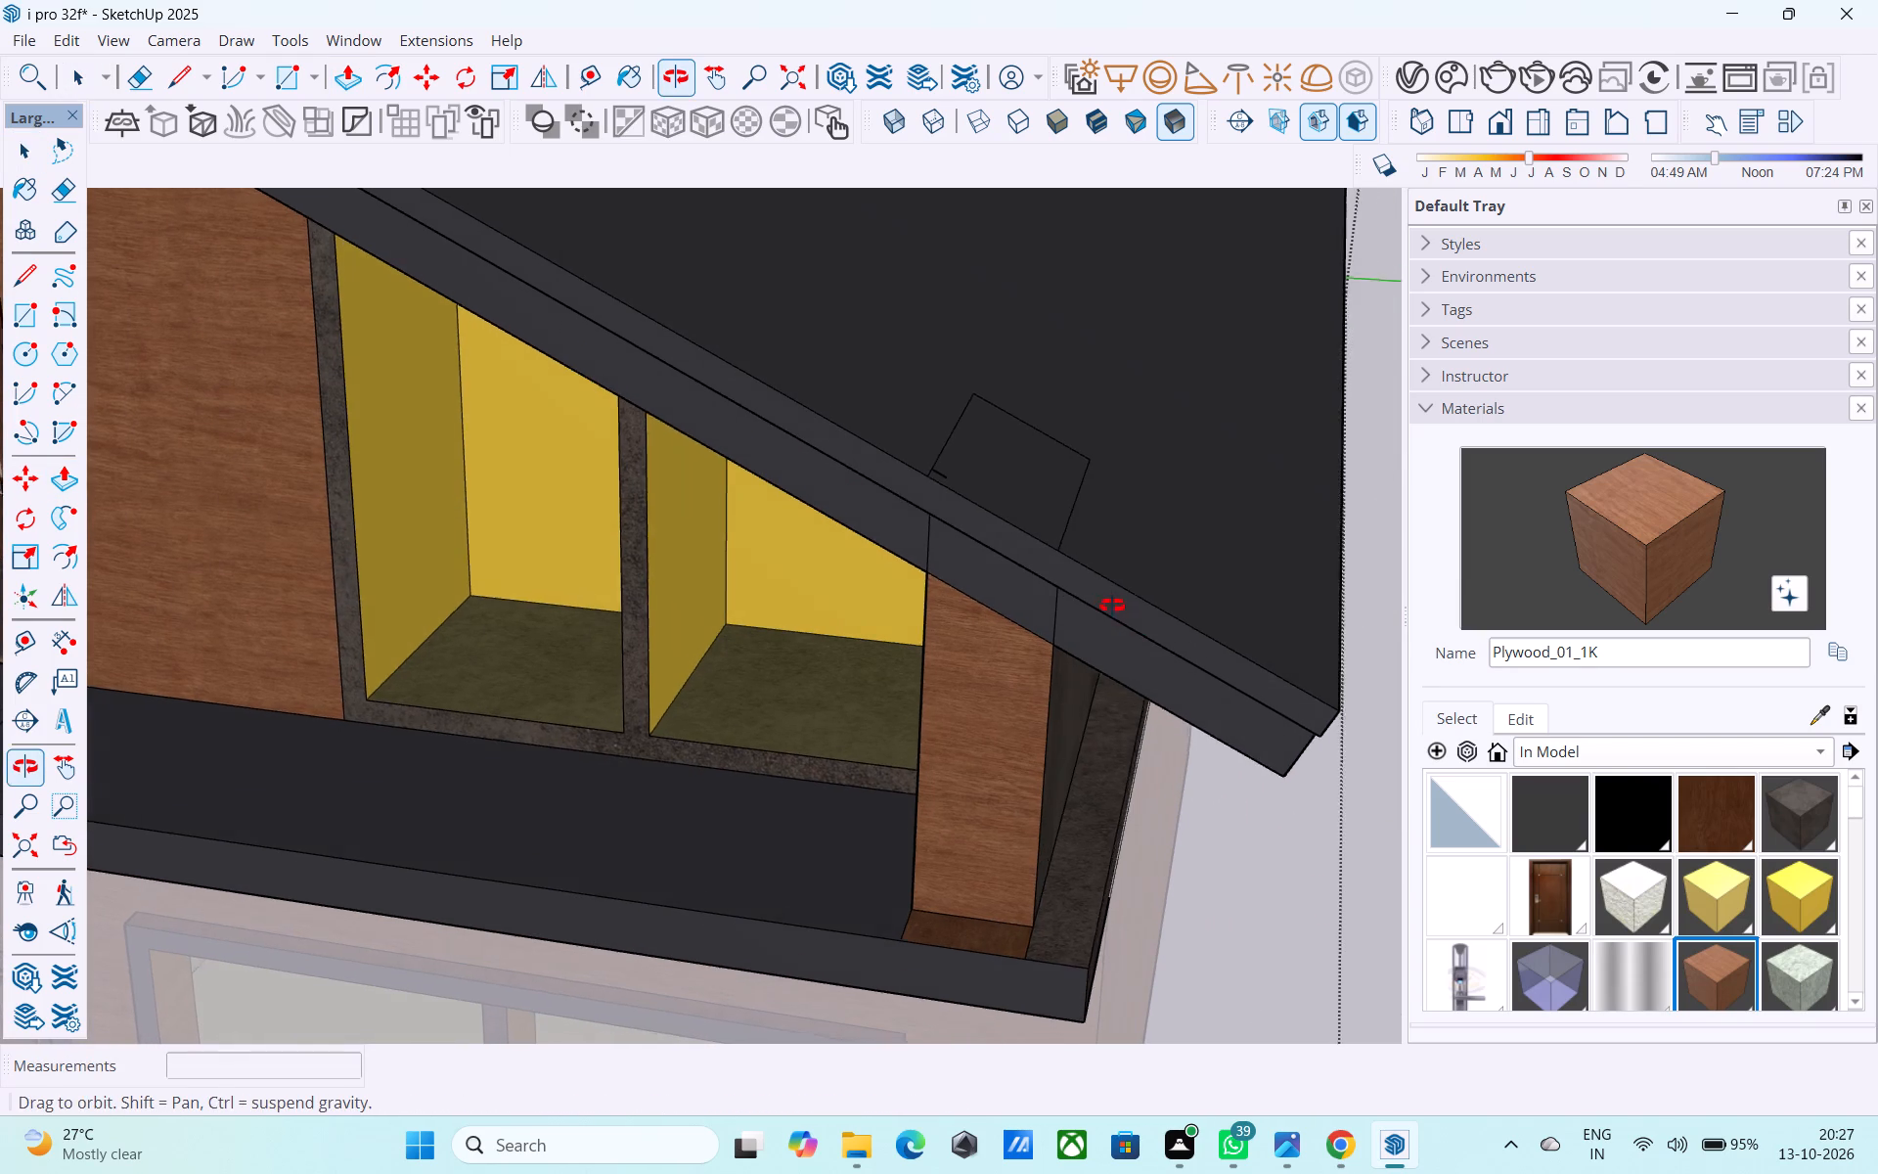
middle_click_drag(1112, 606, 1106, 585)
scroll(1103, 583, "down", 1)
middle_click_drag(1103, 583, 1063, 711)
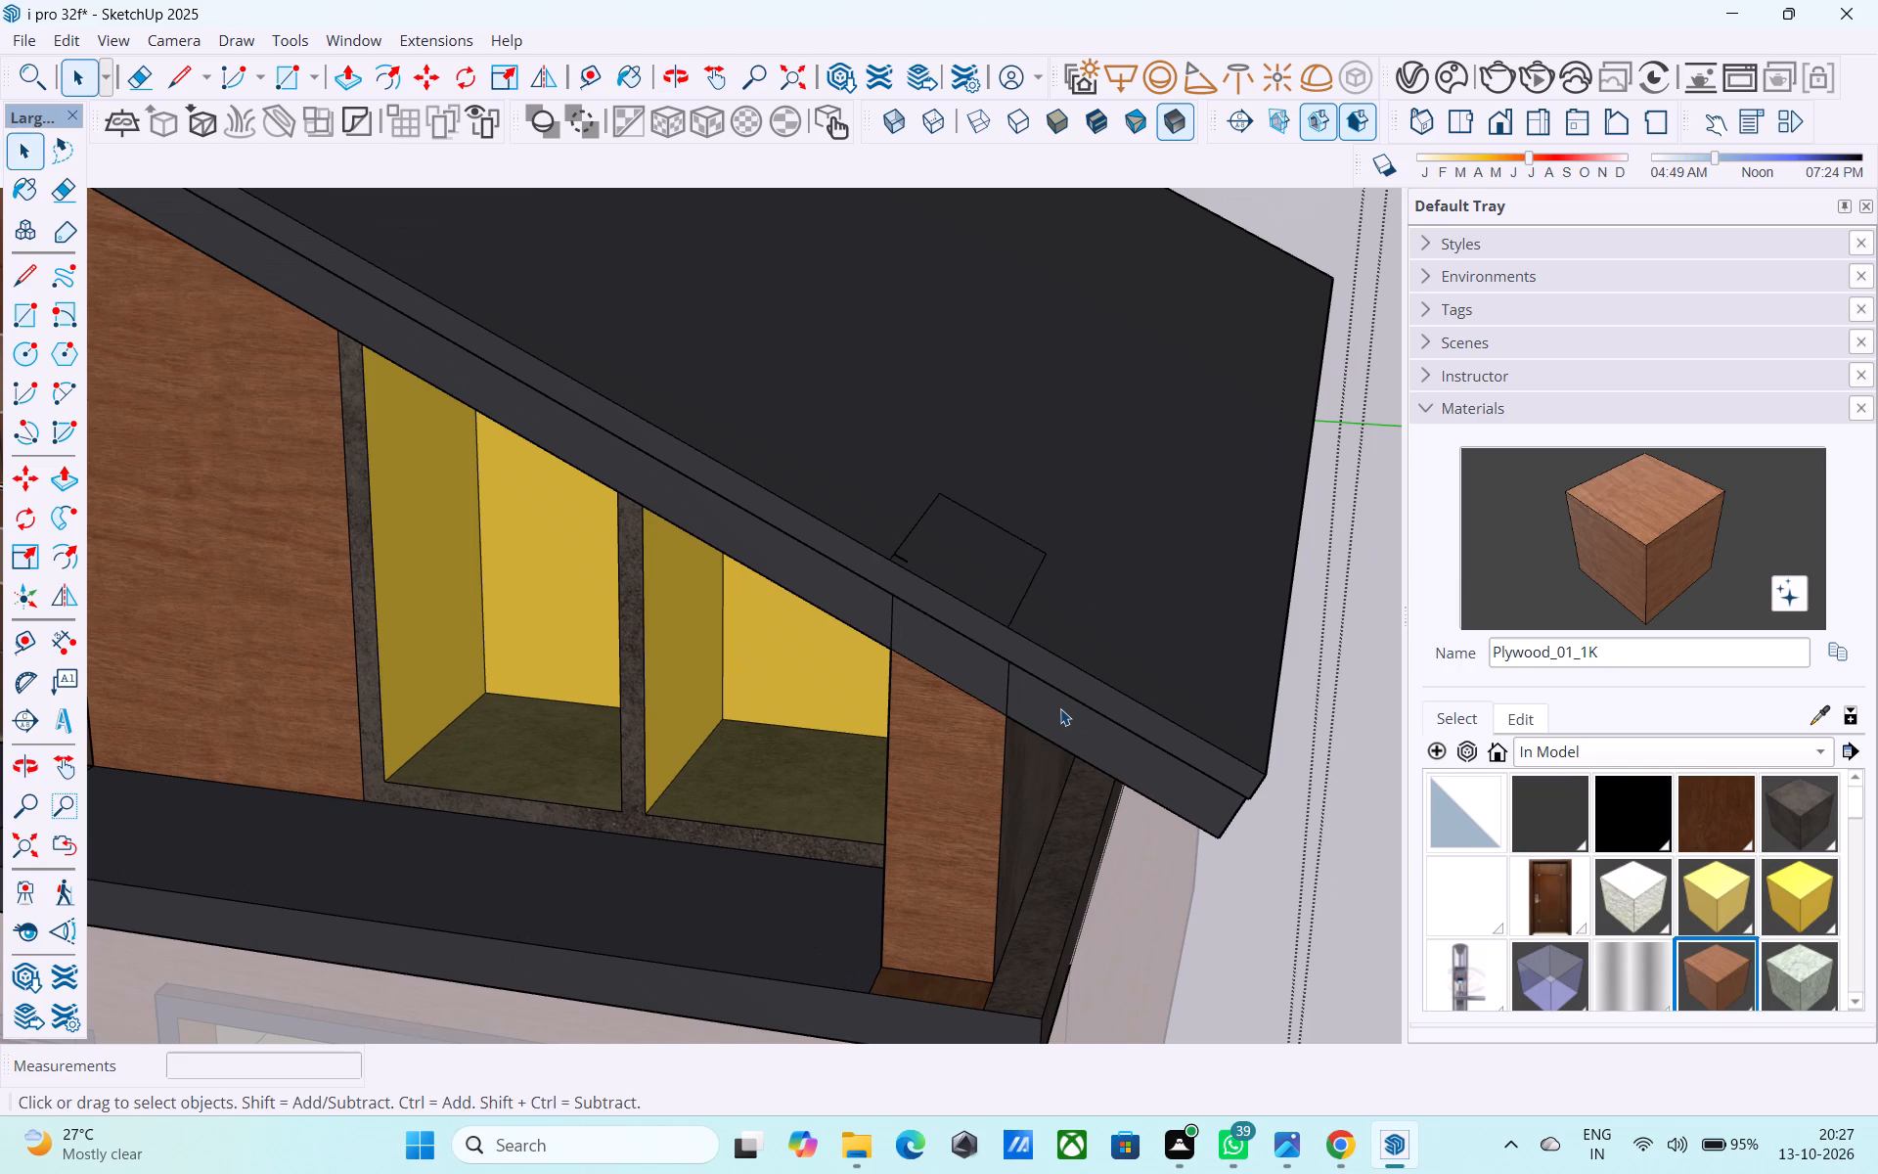
key("l")
left_click(1009, 625)
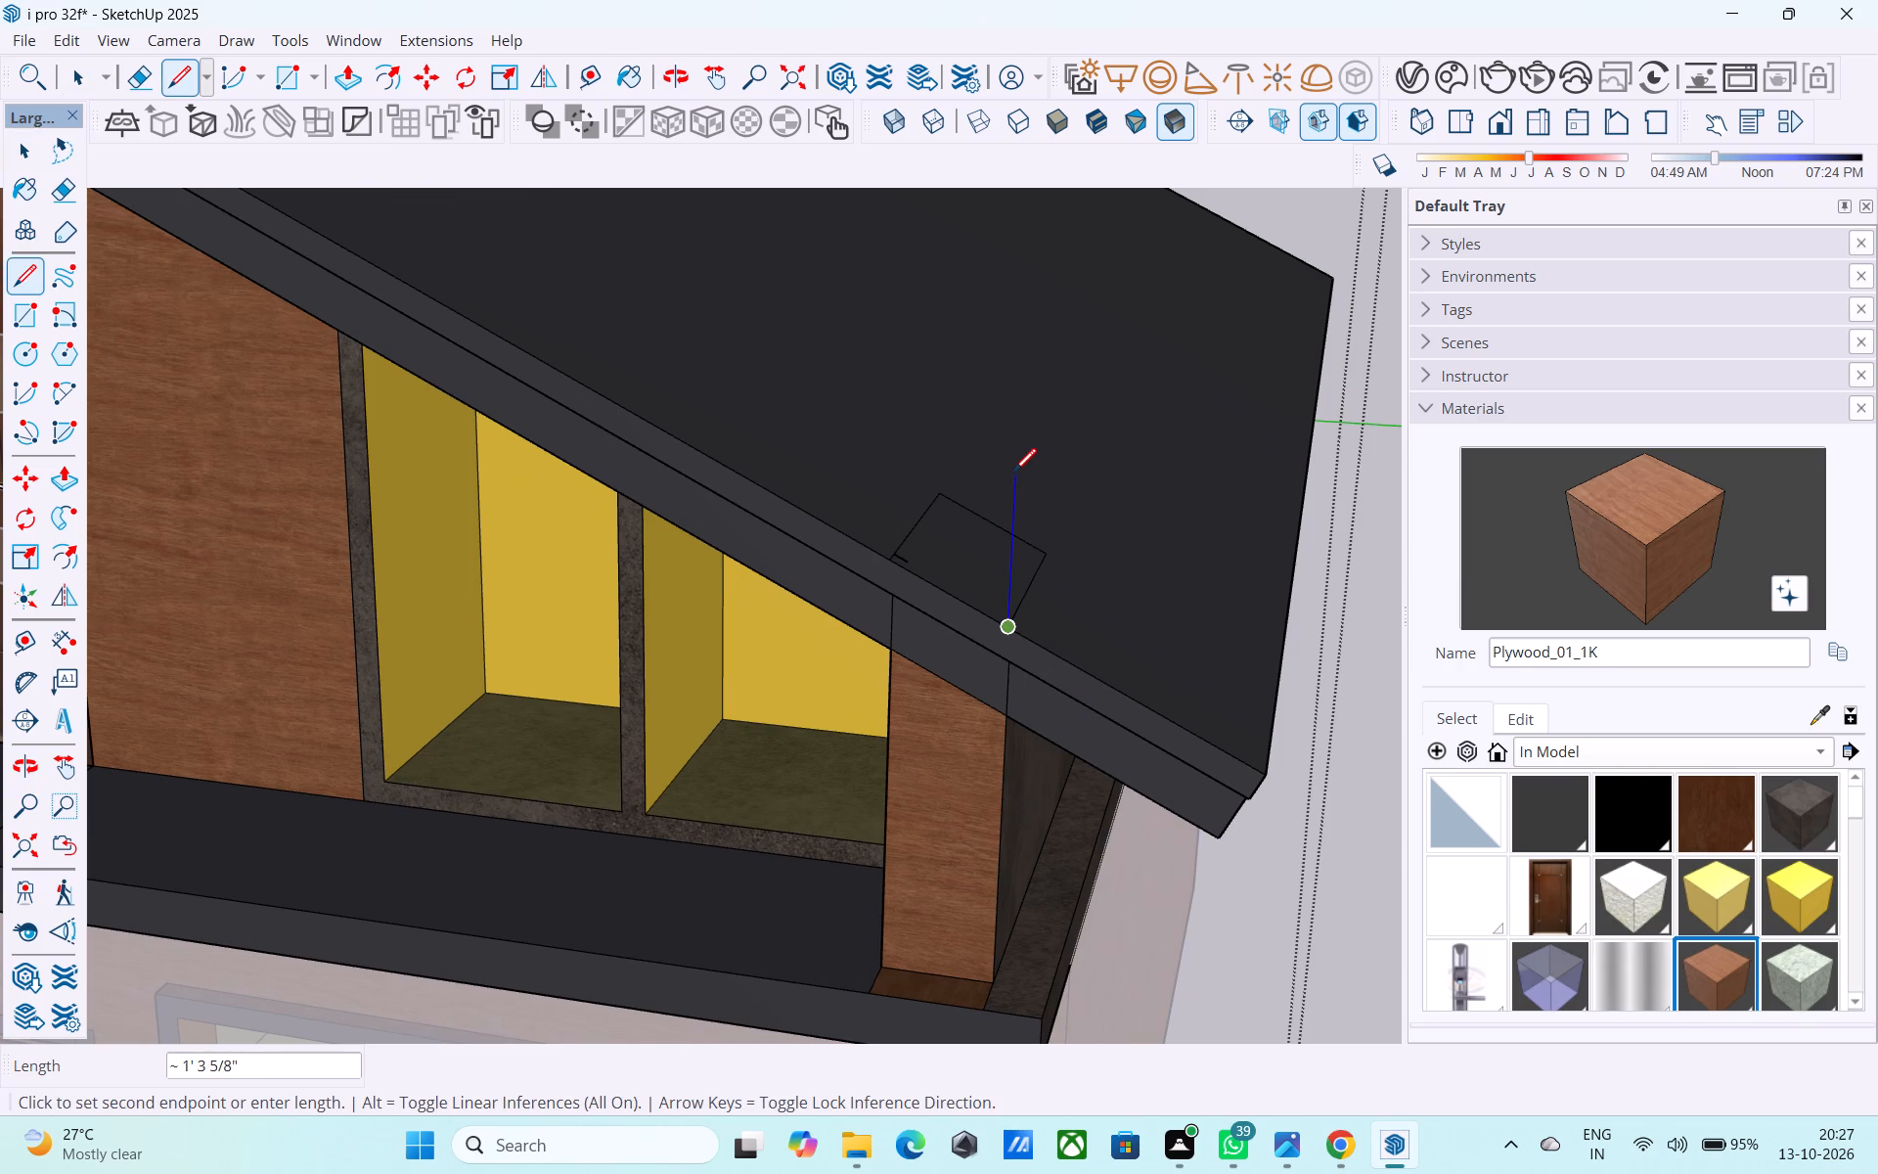
left_click(1013, 462)
Draw an upright rectangle from the vertical line's top to the roof rectangle's lower back corner, forming a side face.
middle_click_drag(1044, 515, 1028, 511)
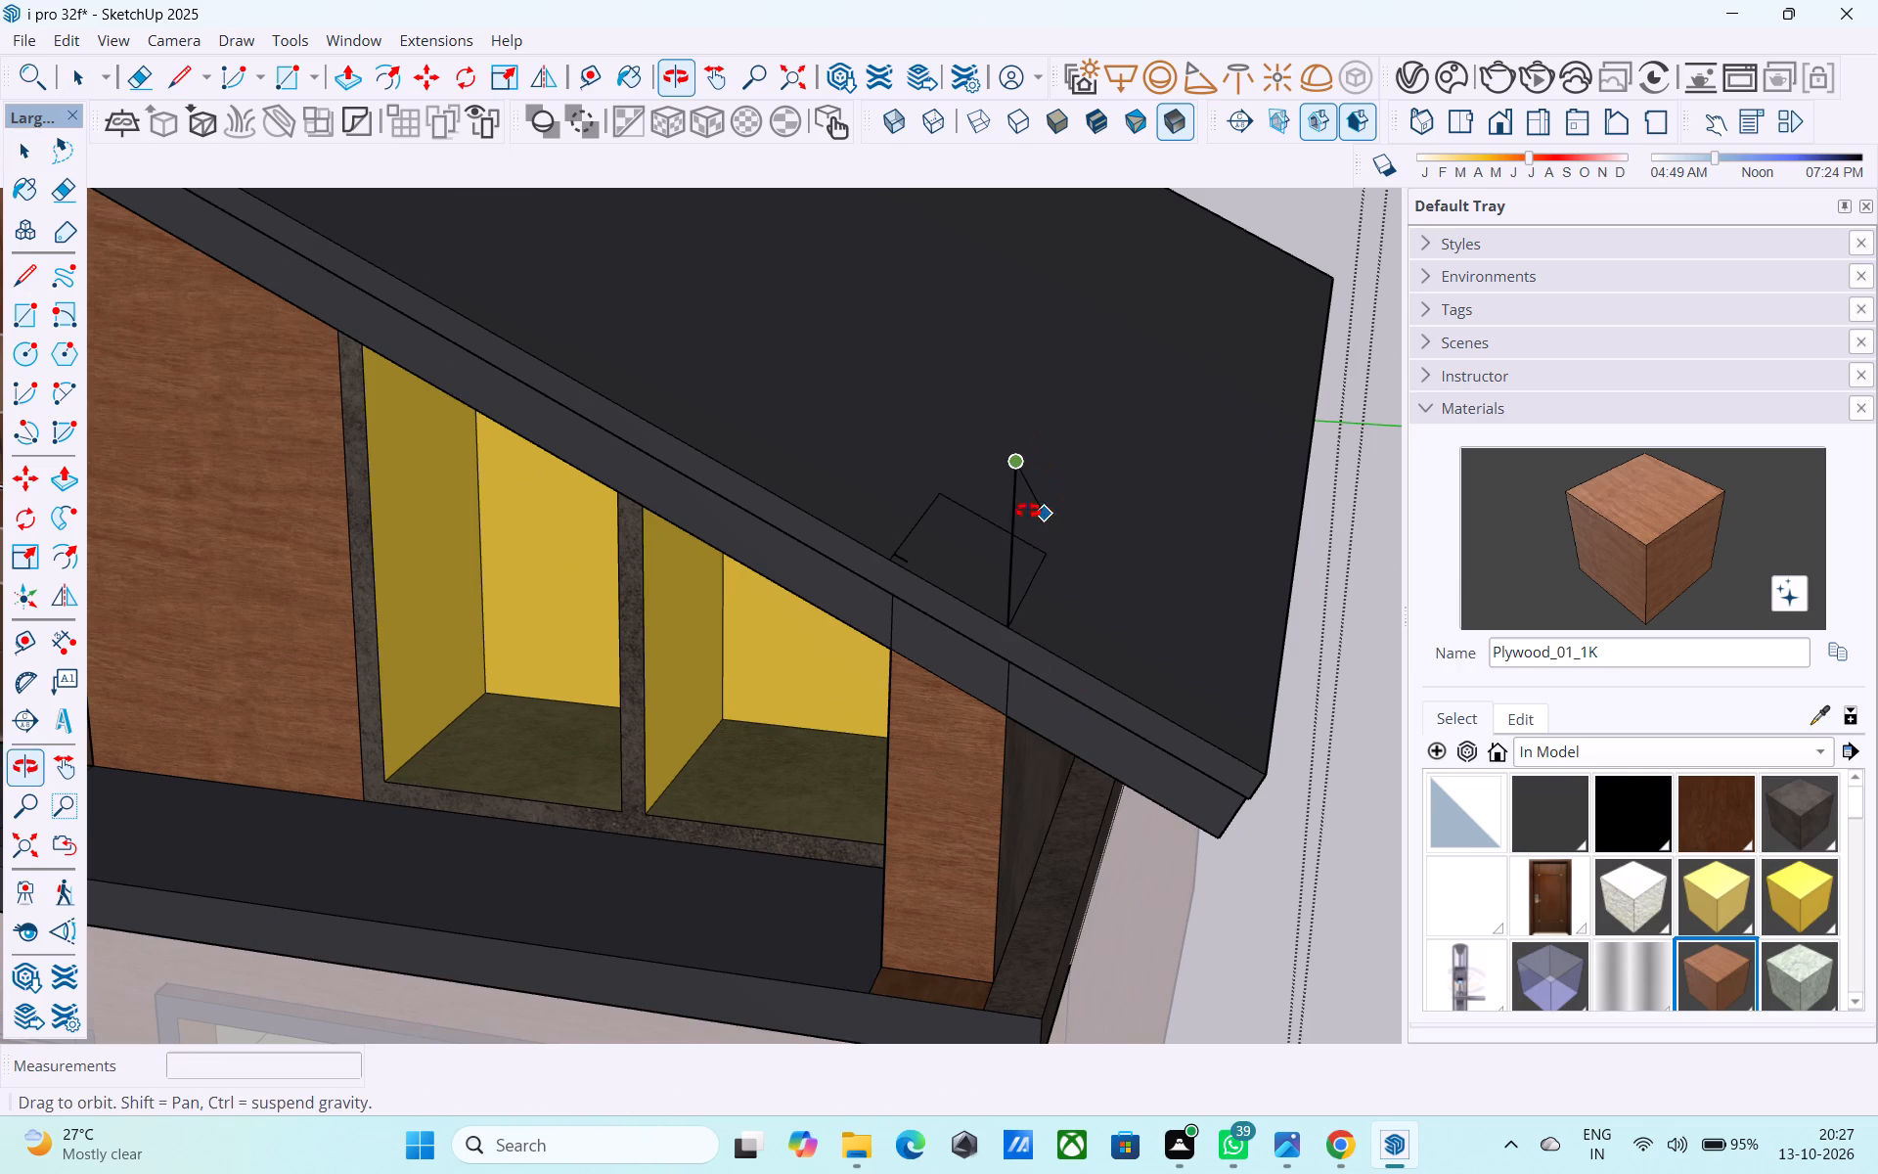
middle_click_drag(1028, 511, 822, 484)
key("r")
left_click(738, 436)
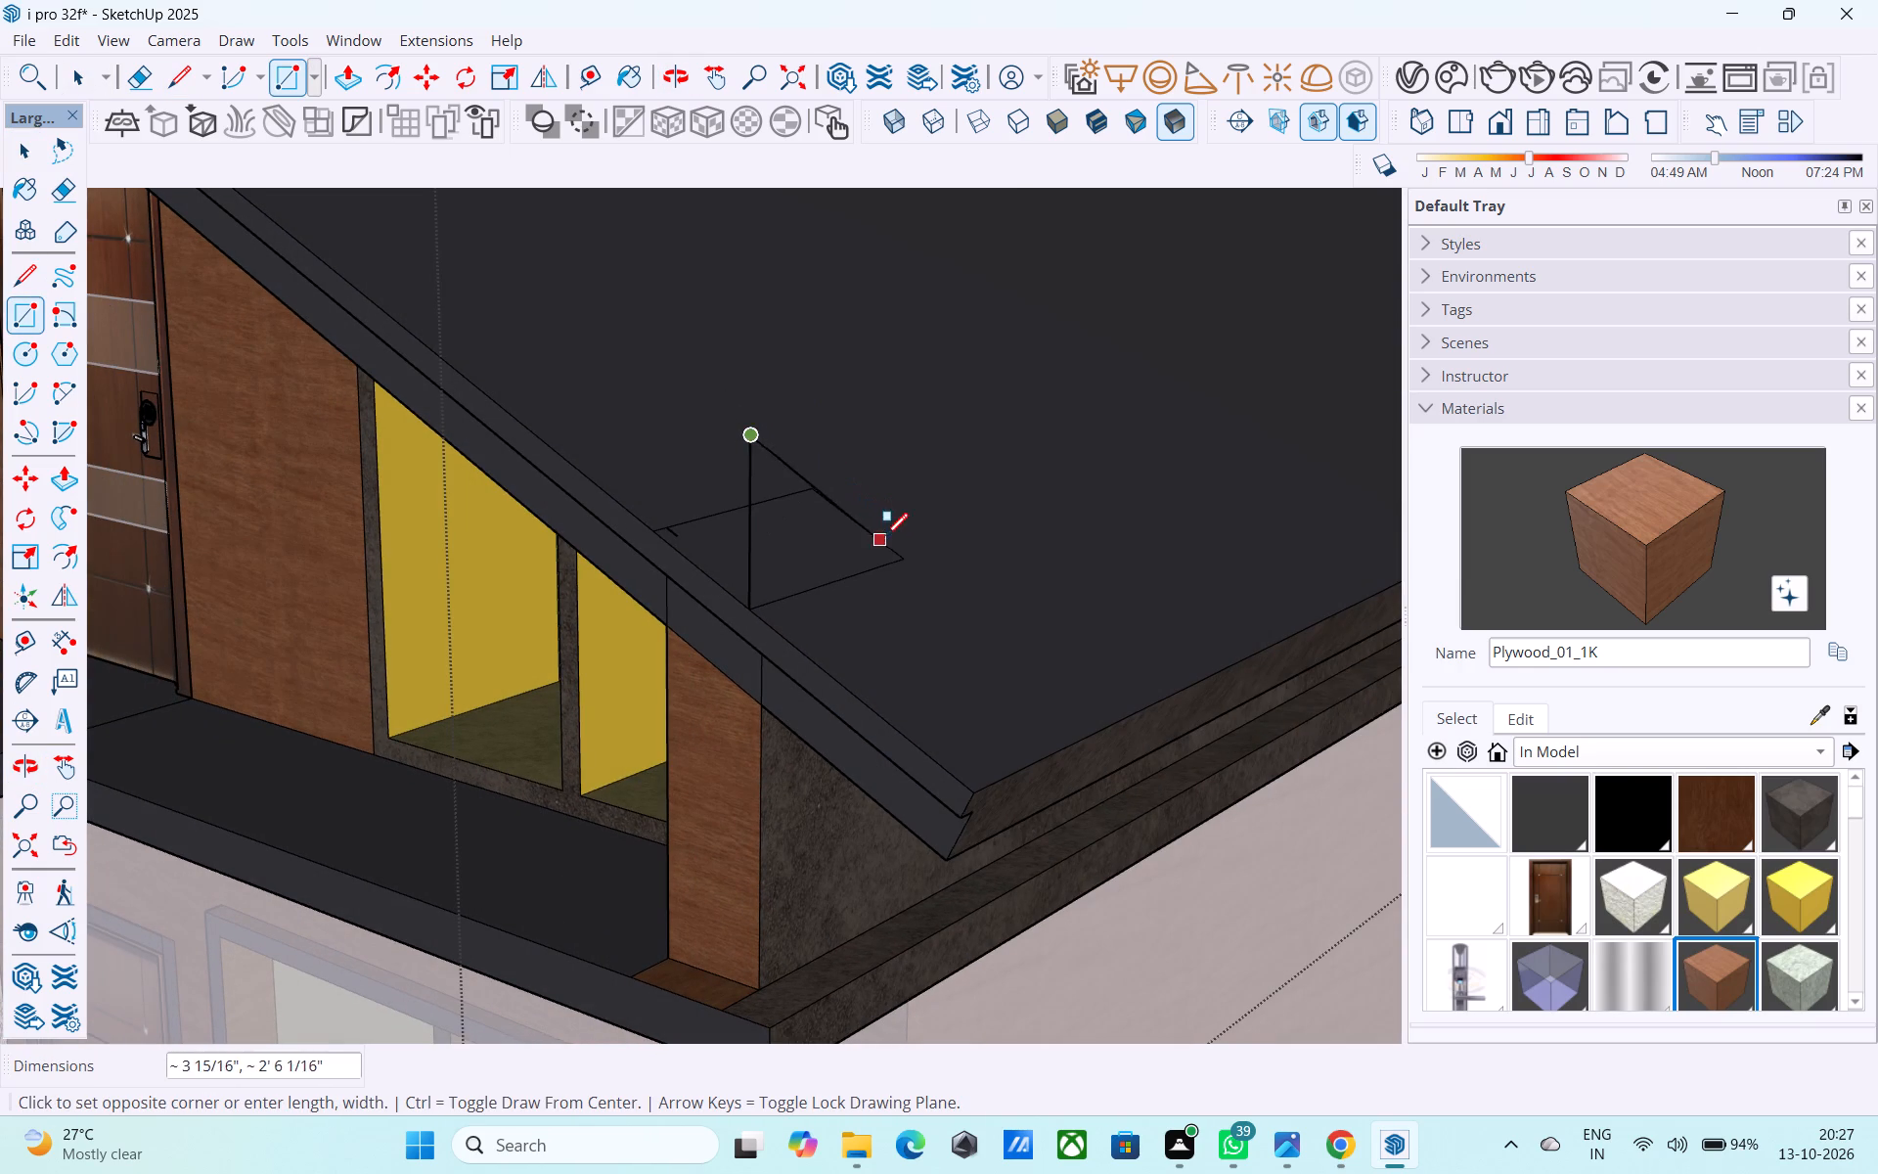
left_click(901, 551)
Create the front face with a vertical line about 11" high at the rectangle's upper front corner, joined level to the side face's top.
middle_click_drag(860, 537, 1013, 571)
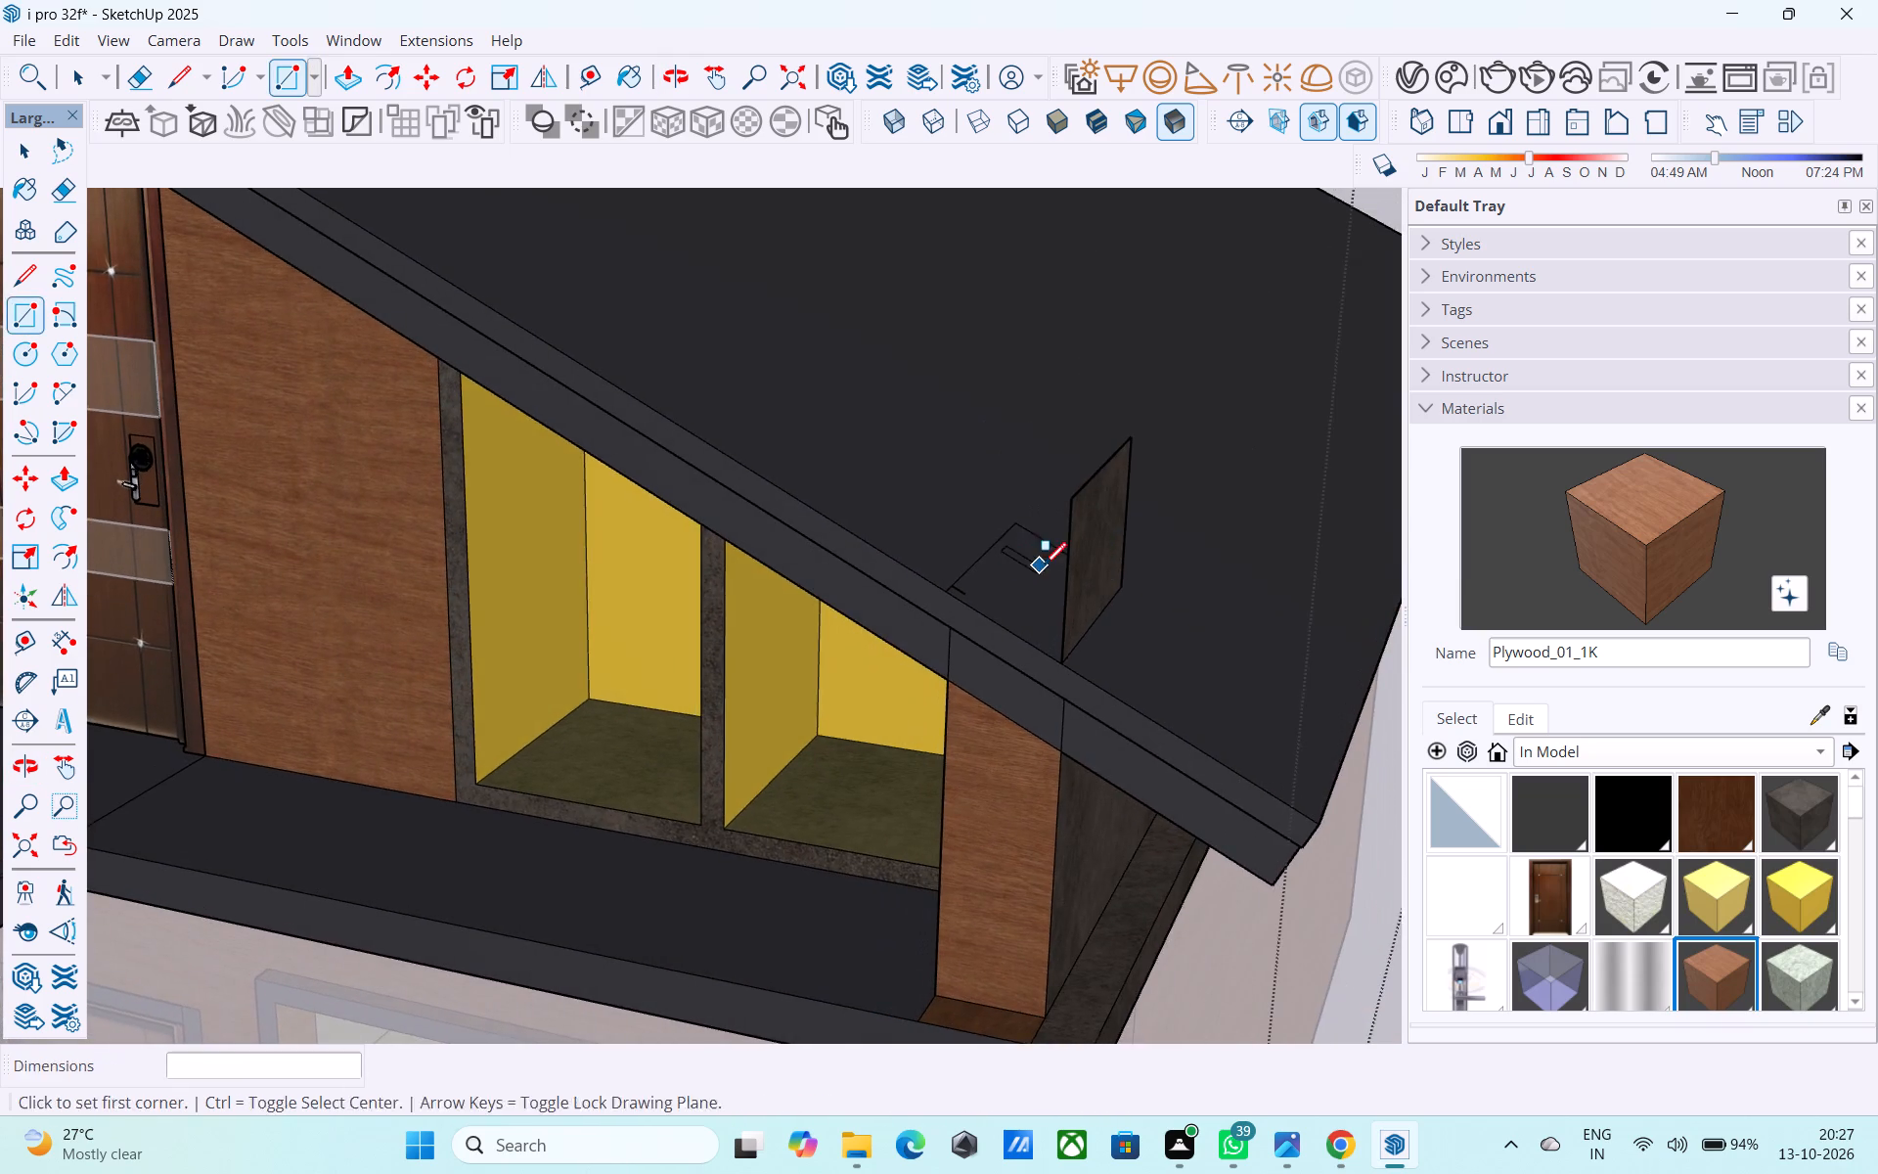
middle_click_drag(1044, 567, 1107, 623)
scroll(1038, 615, "up", 3)
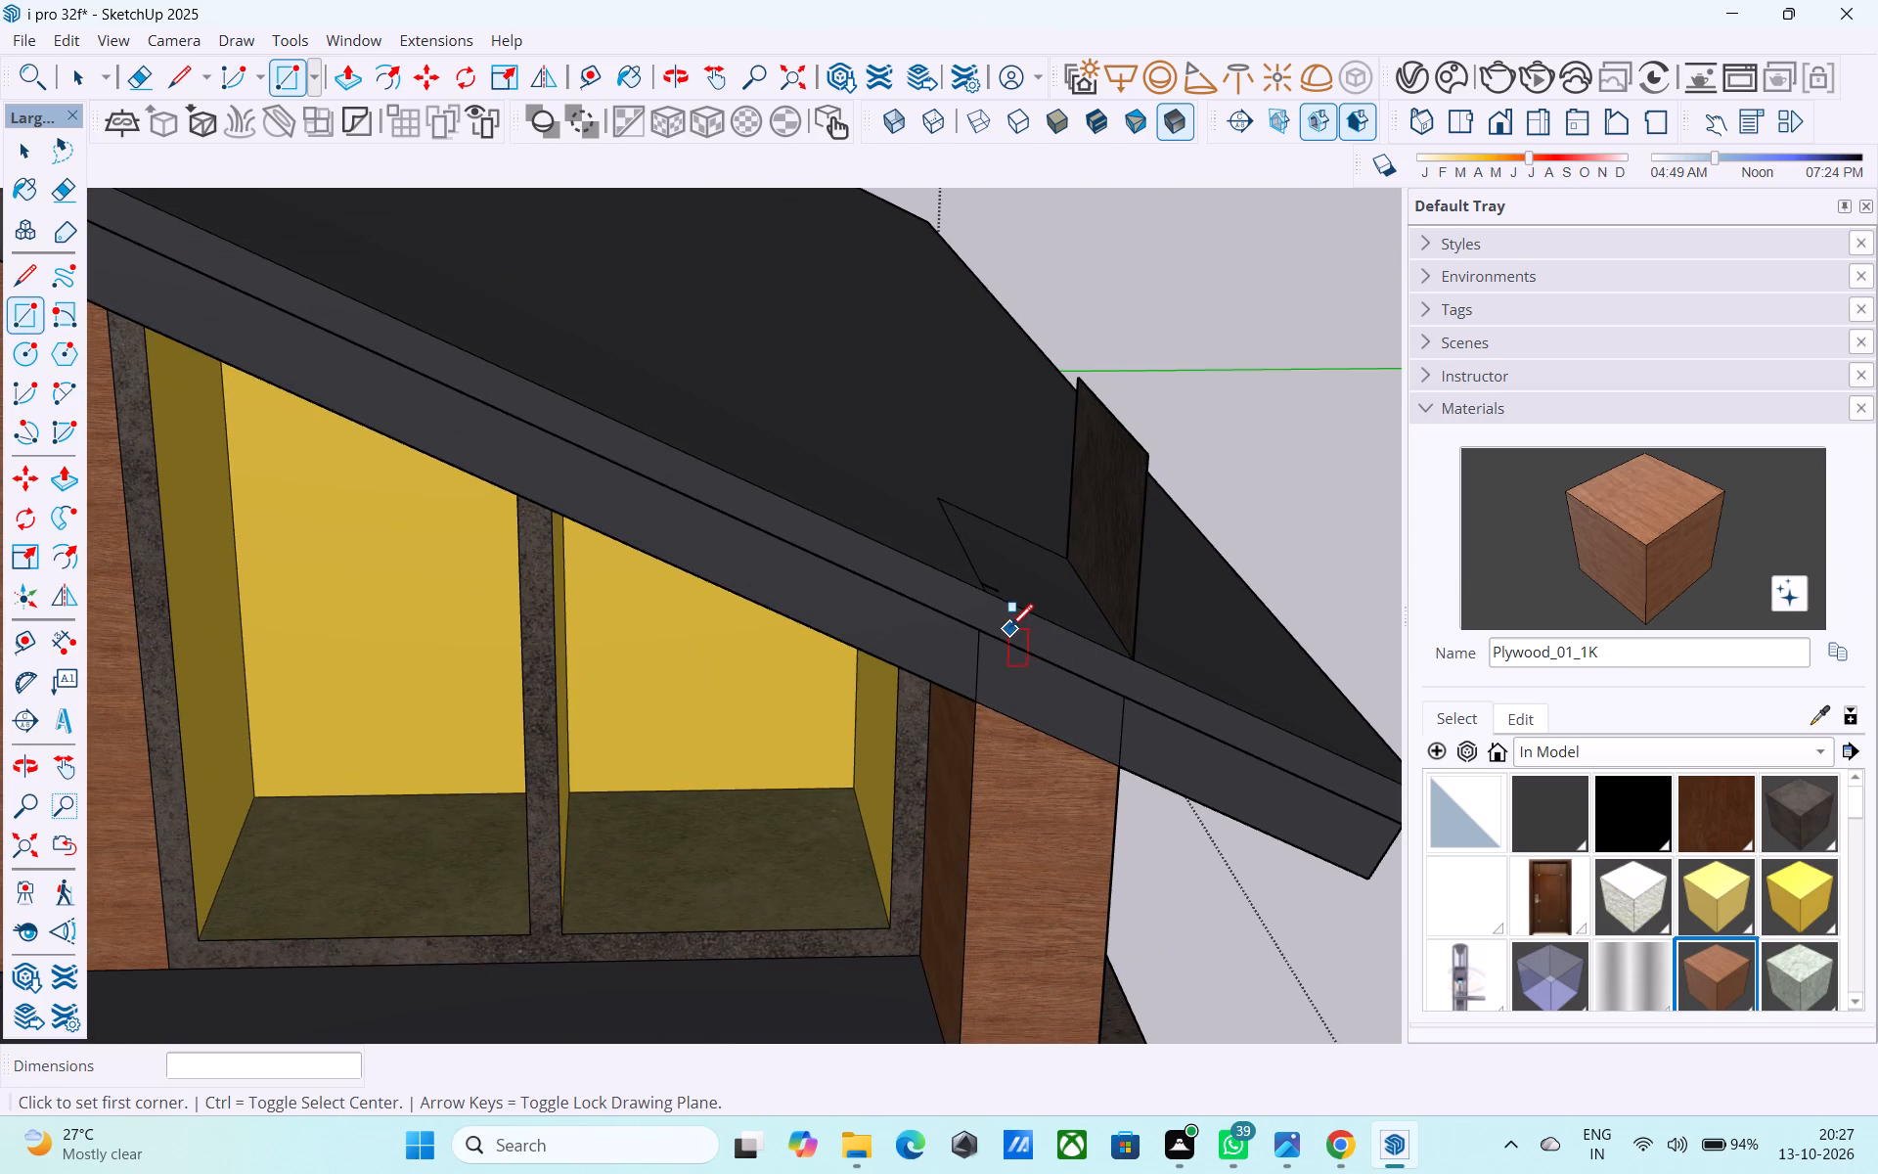
key("l")
scroll(988, 618, "up", 4)
left_click(992, 581)
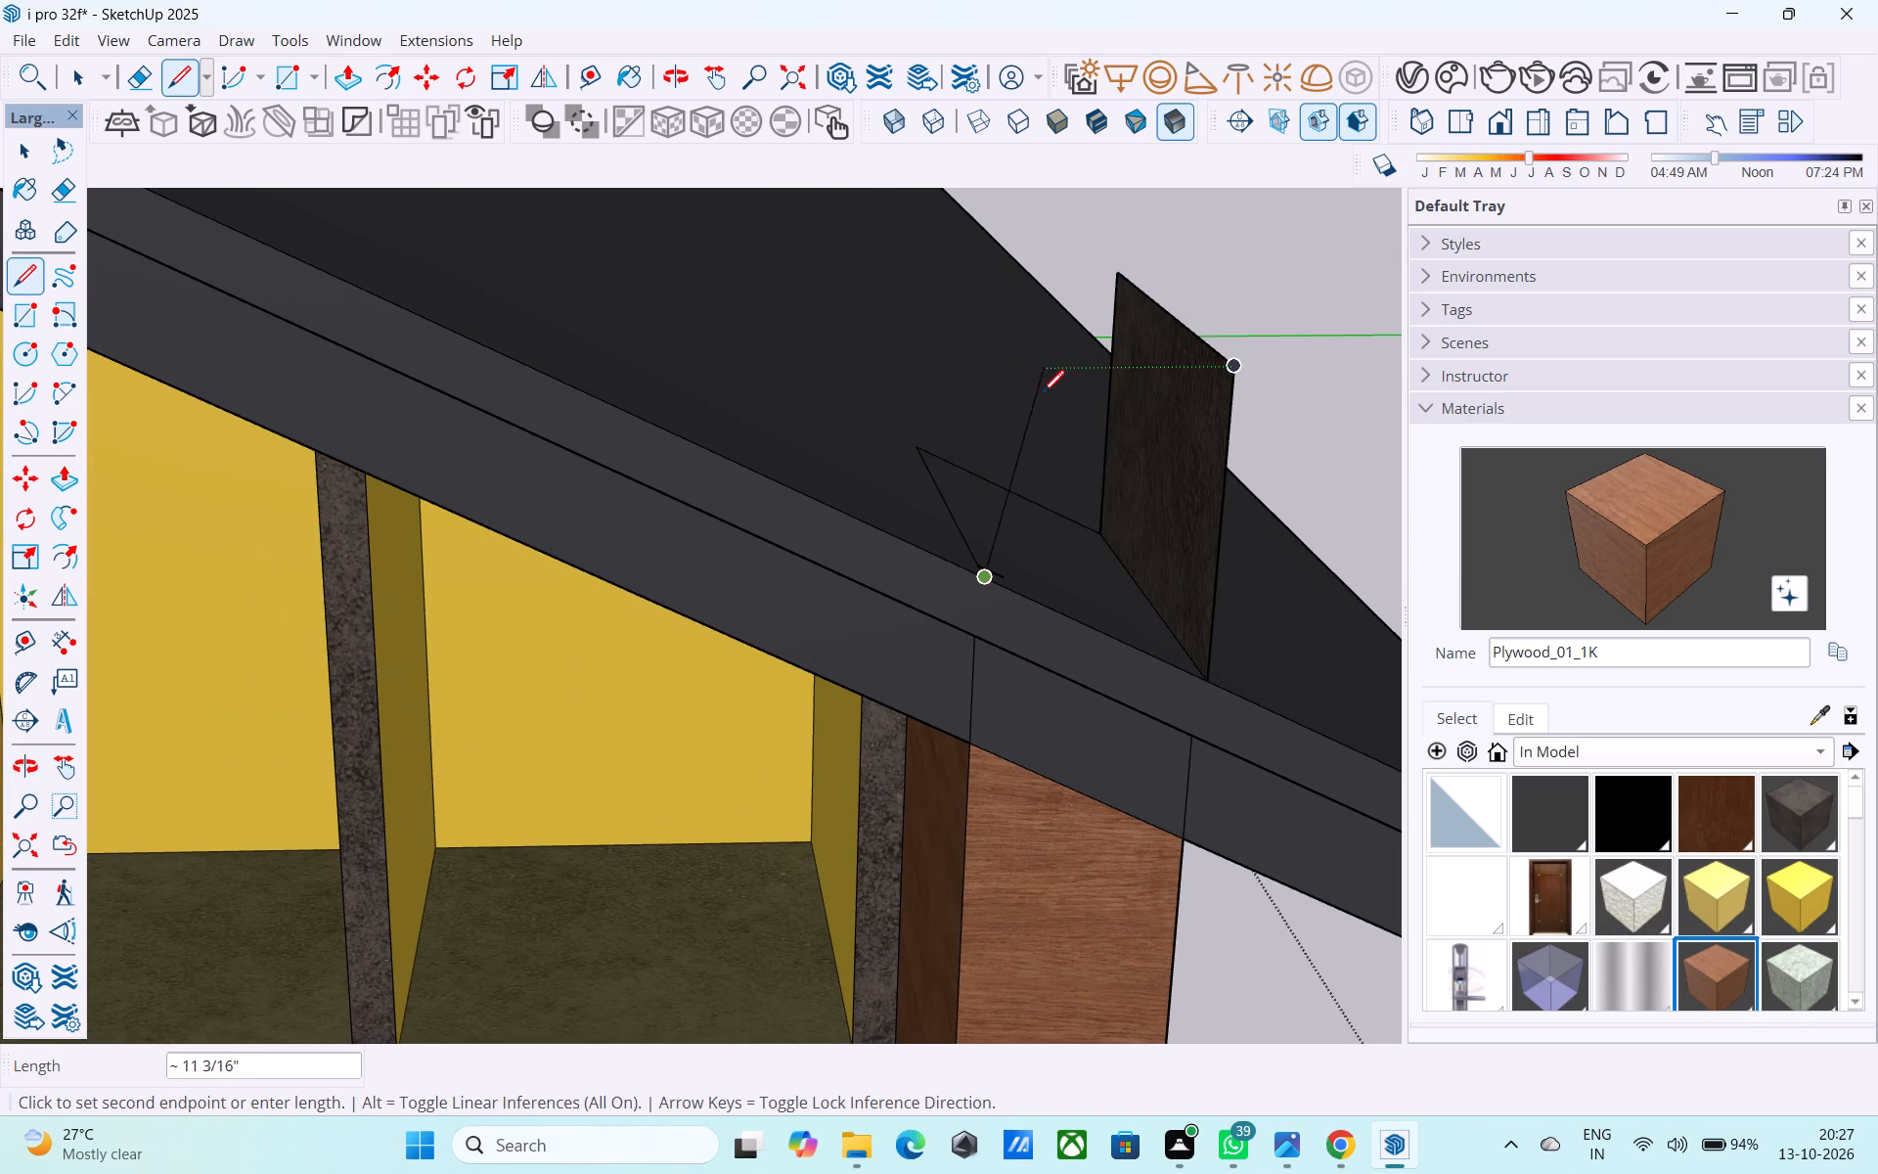
left_click(988, 380)
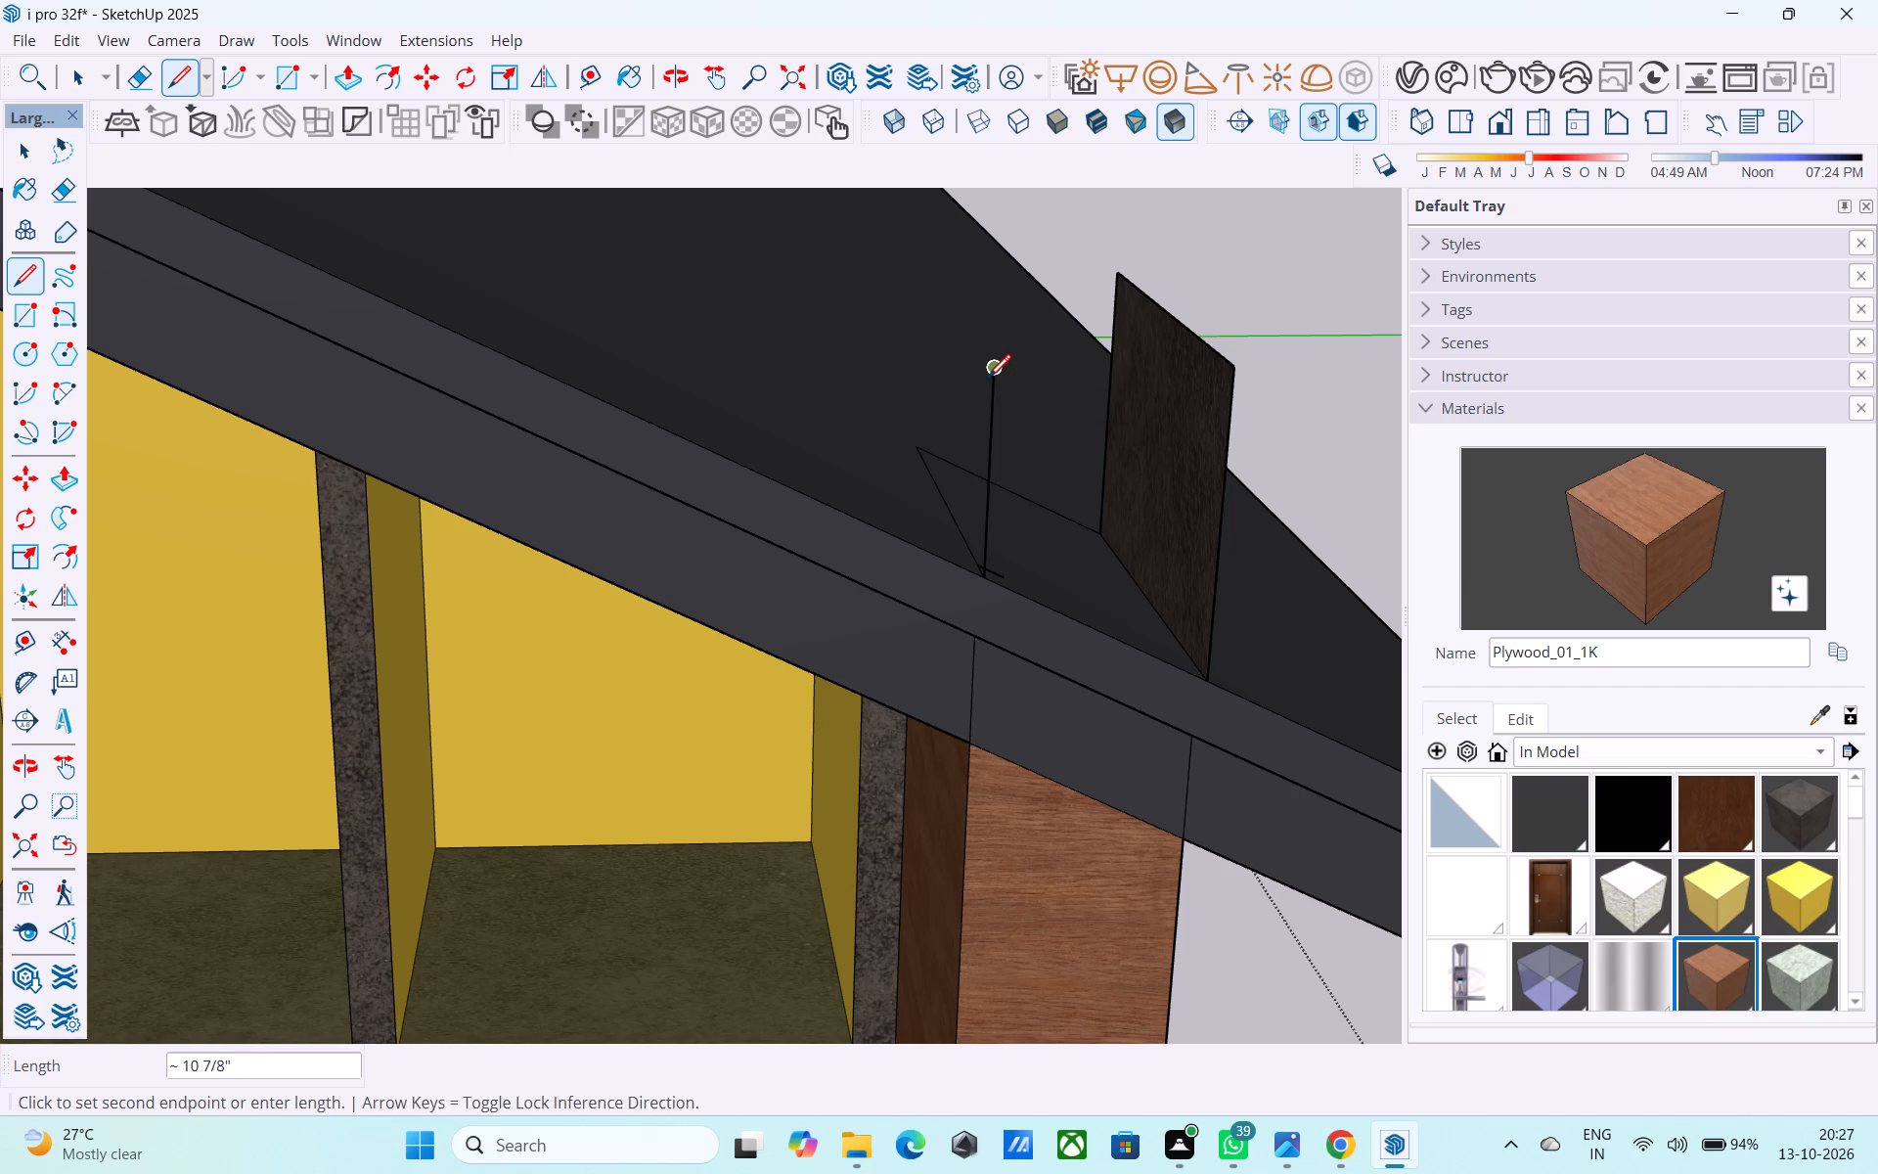
left_click(1230, 372)
Close the block's top face with a 1' line across the back and a 2' 2" line returning to the front corner.
scroll(1228, 406, "down", 1)
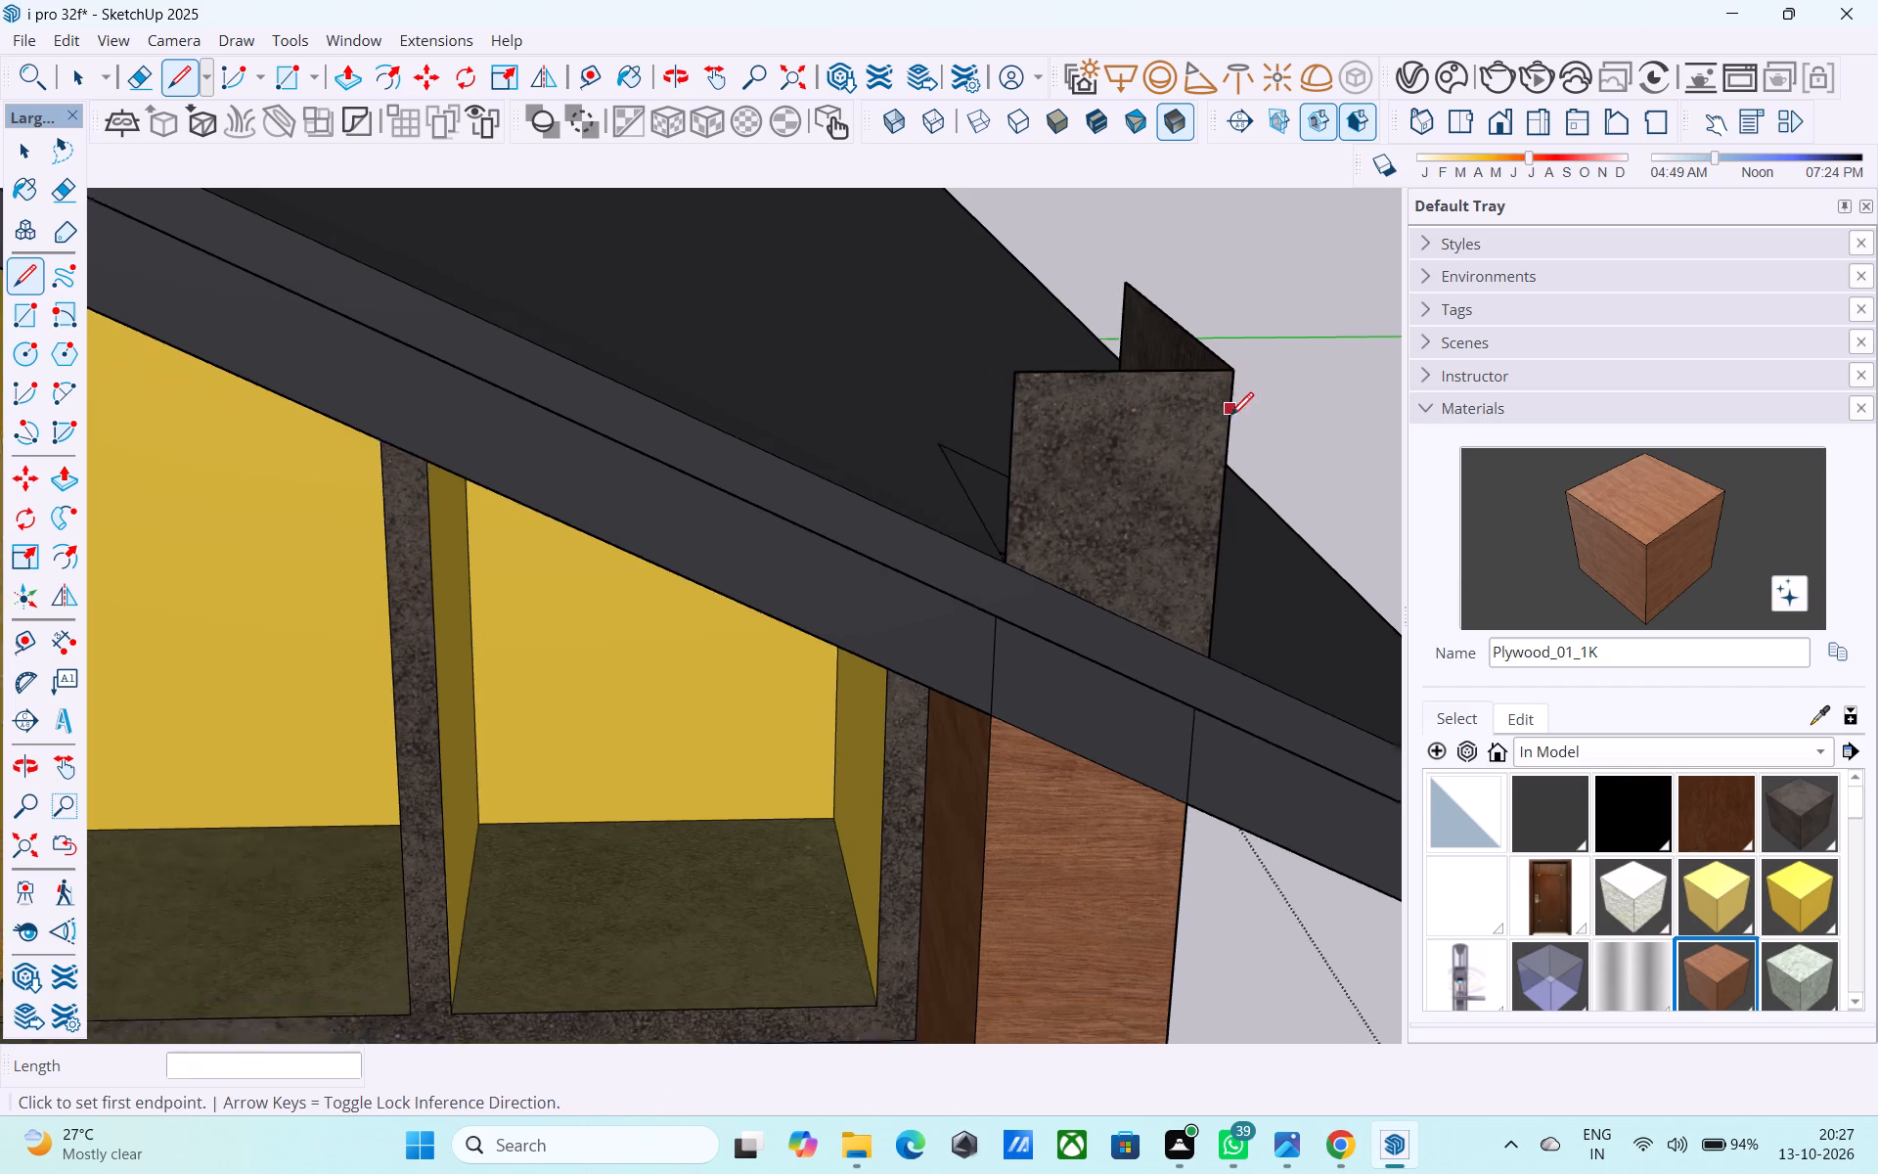
scroll(1230, 418, "down", 1)
middle_click_drag(1232, 423, 648, 459)
scroll(1147, 575, "down", 3)
middle_click_drag(1147, 575, 508, 588)
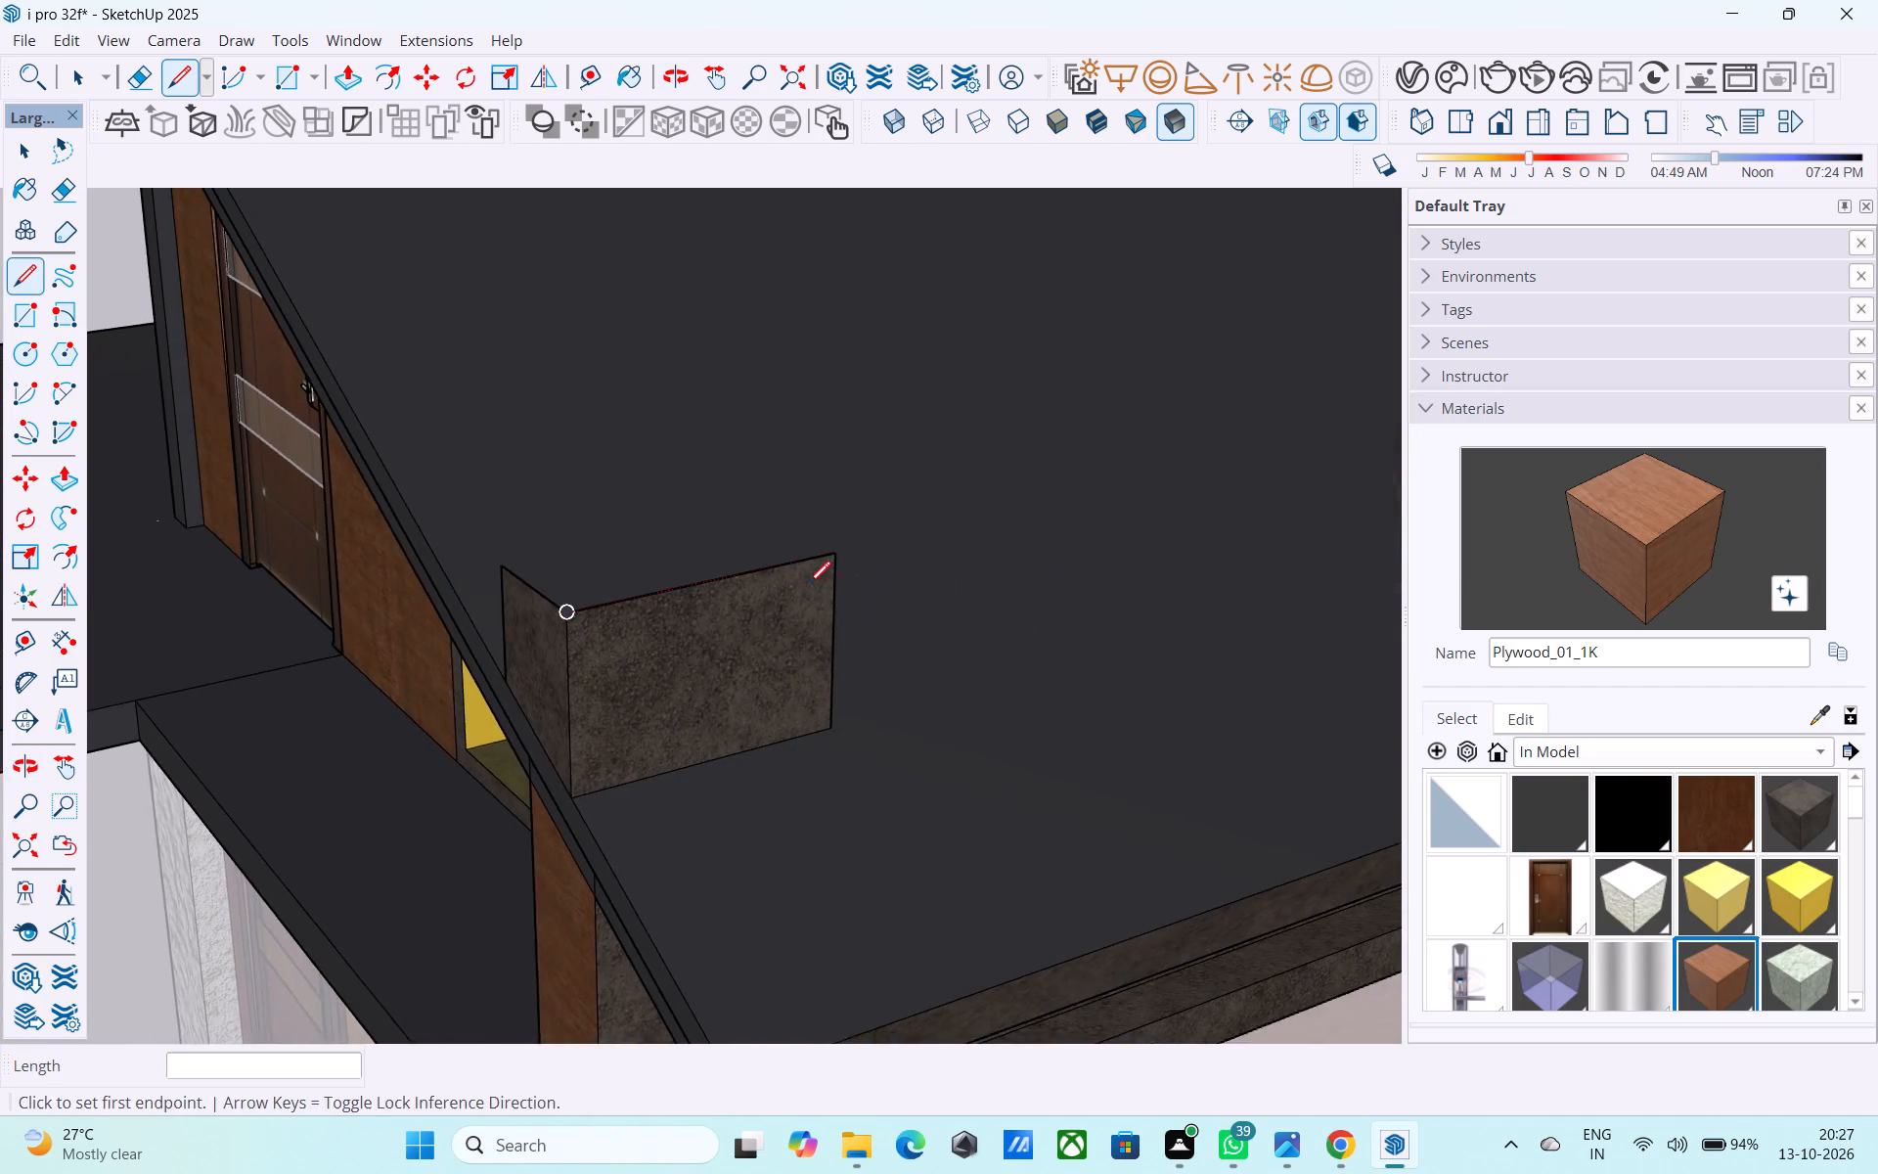
middle_click_drag(808, 586, 1158, 836)
middle_click_drag(1002, 759, 994, 853)
middle_click_drag(851, 855, 901, 628)
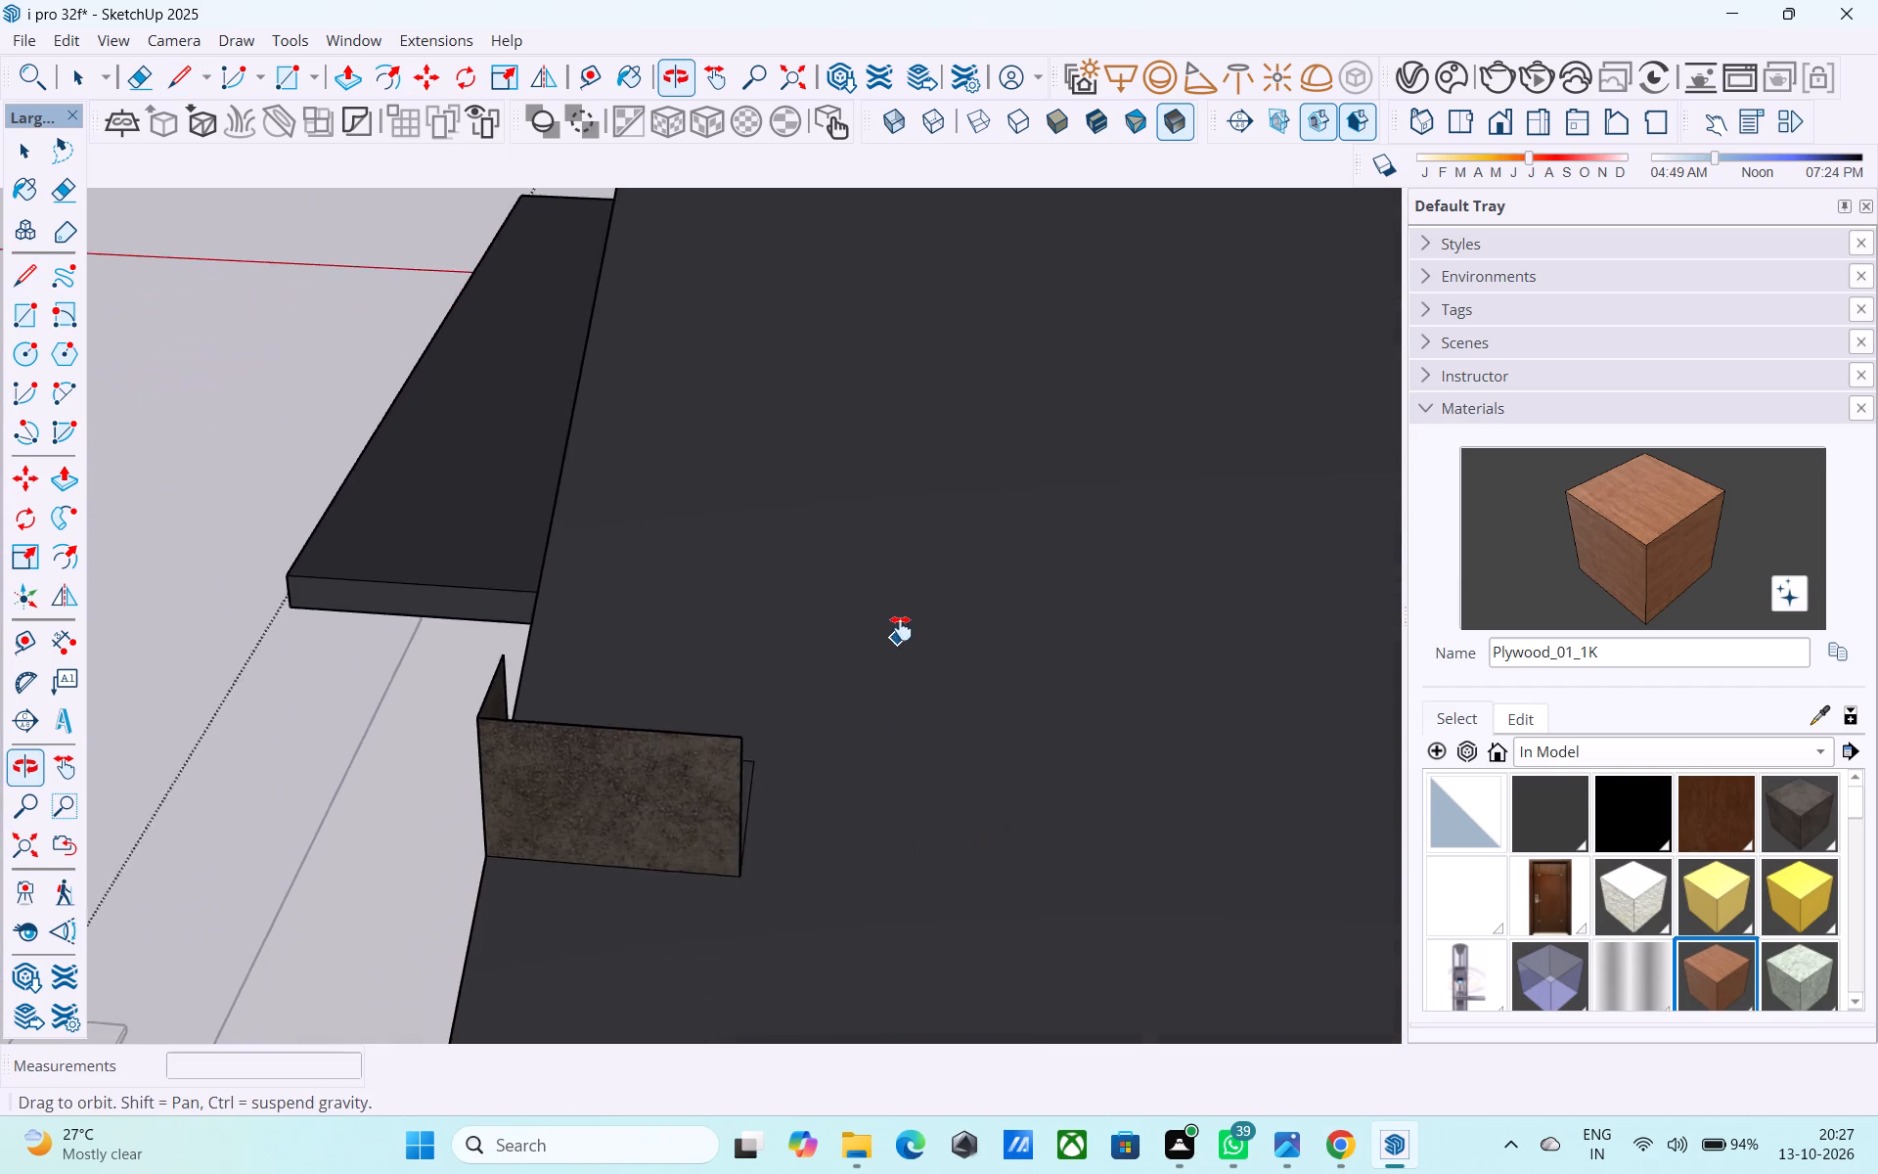
middle_click_drag(901, 628, 747, 606)
scroll(772, 601, "down", 5)
middle_click_drag(727, 613, 779, 726, "shift")
scroll(529, 701, "up", 5)
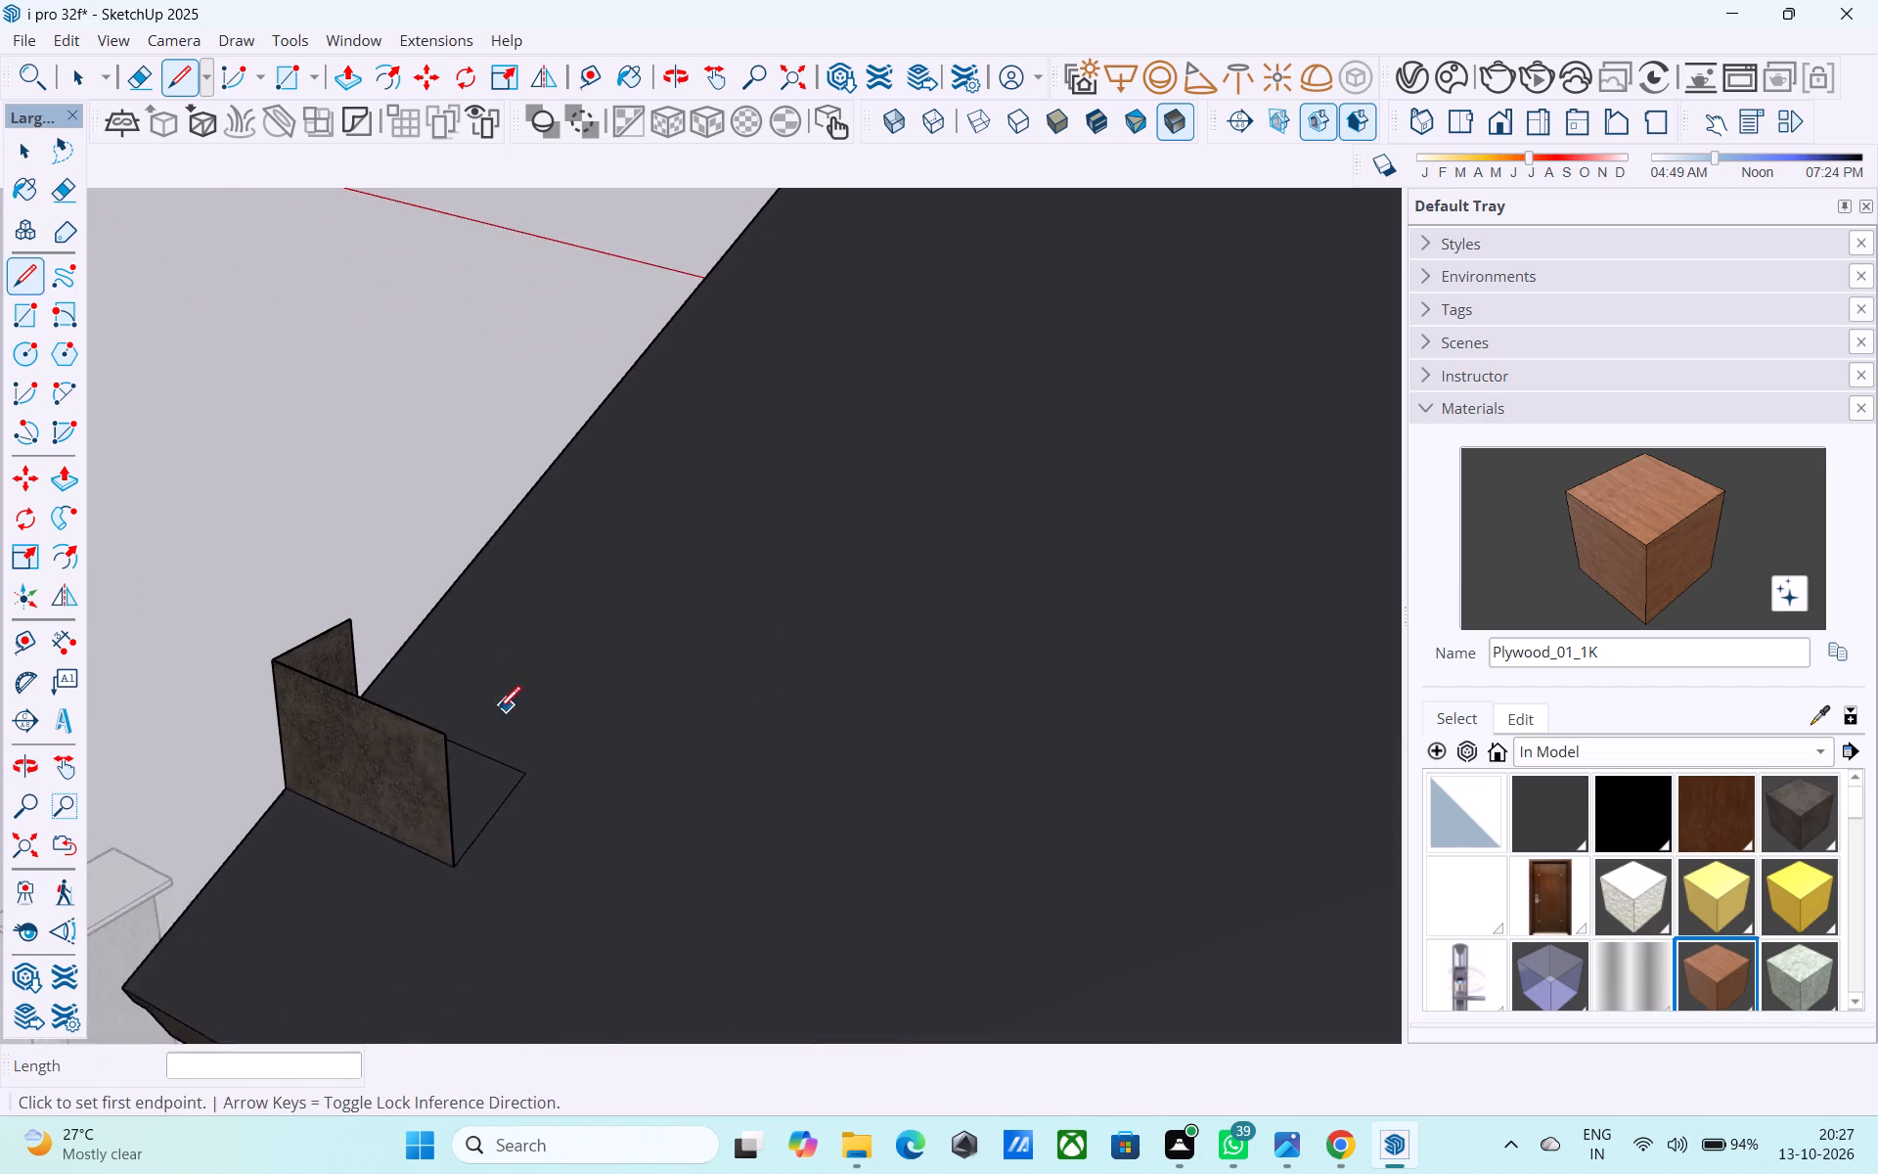
scroll(498, 711, "up", 4)
left_click(421, 747)
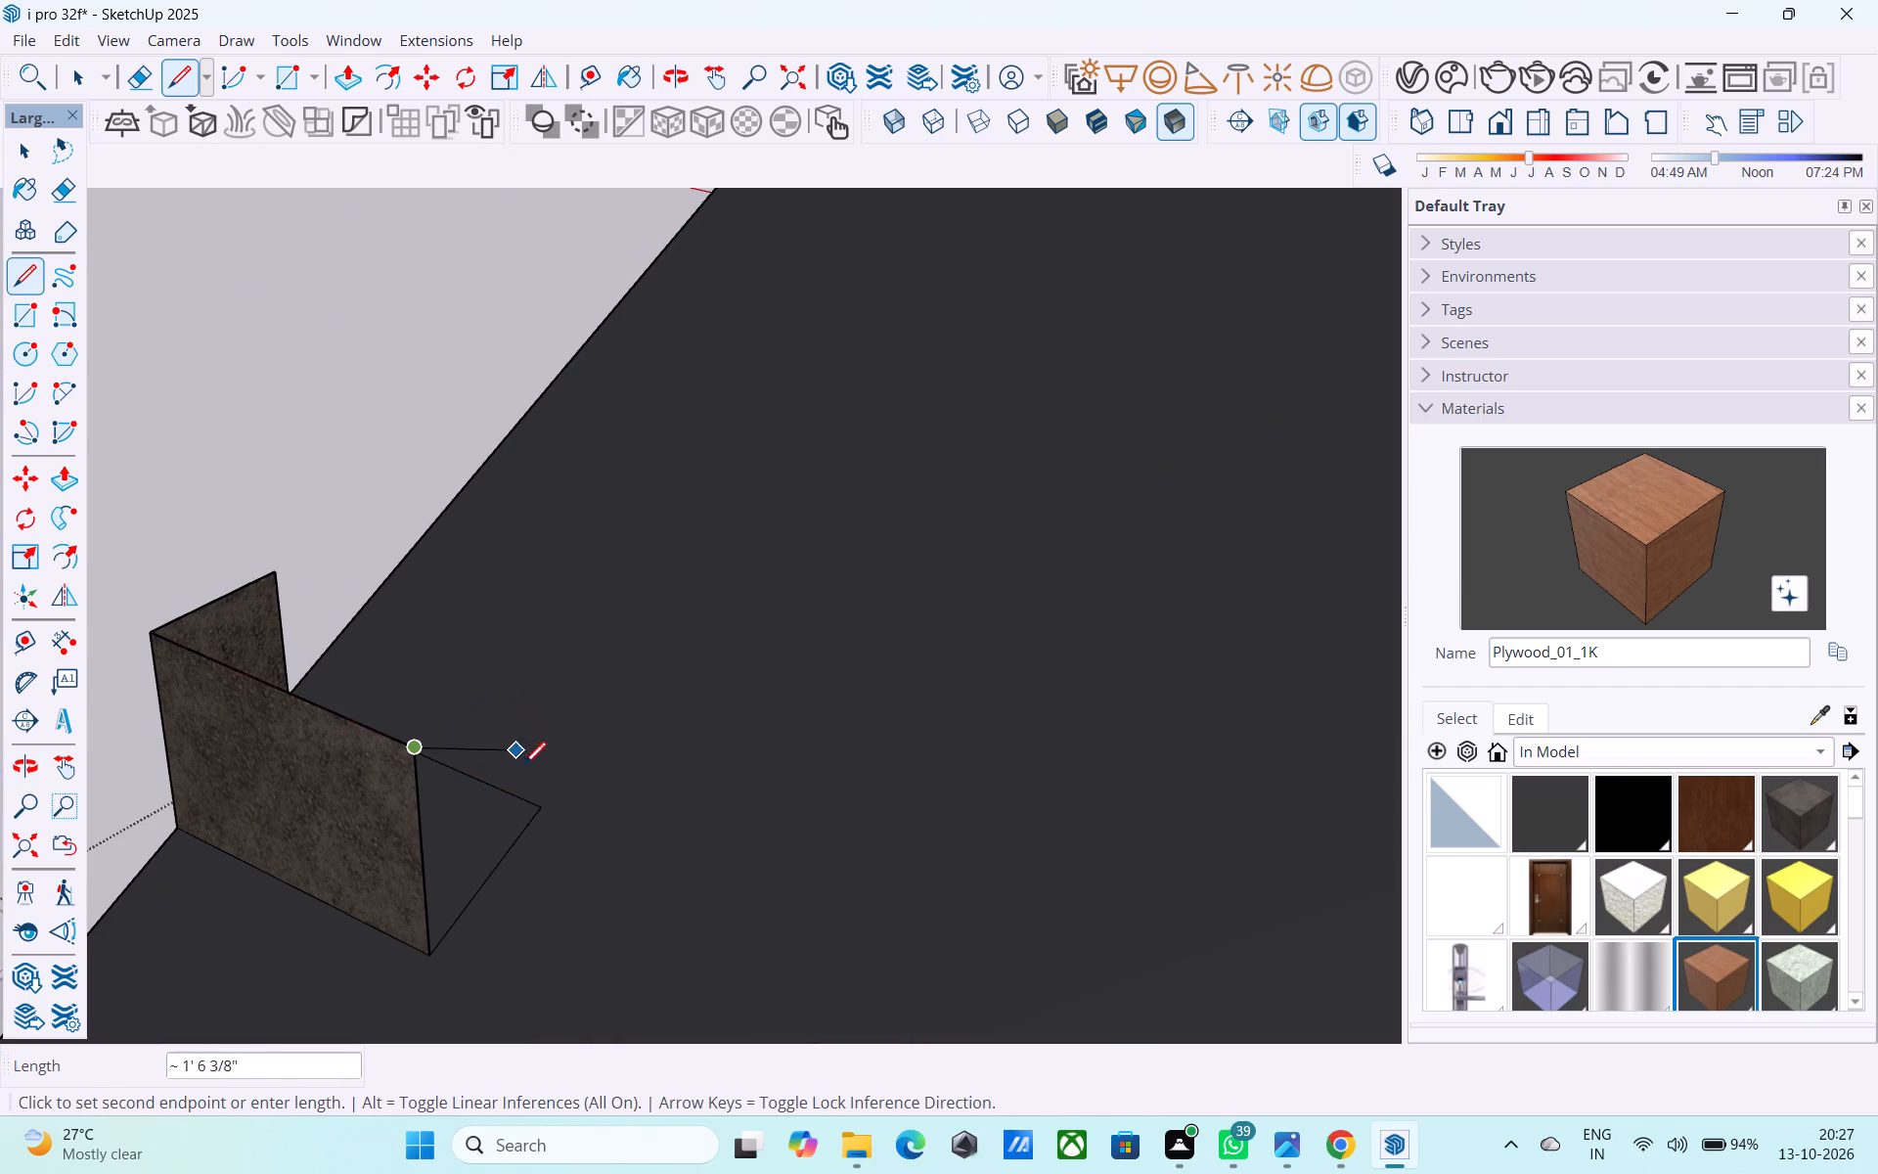
left_click(544, 675)
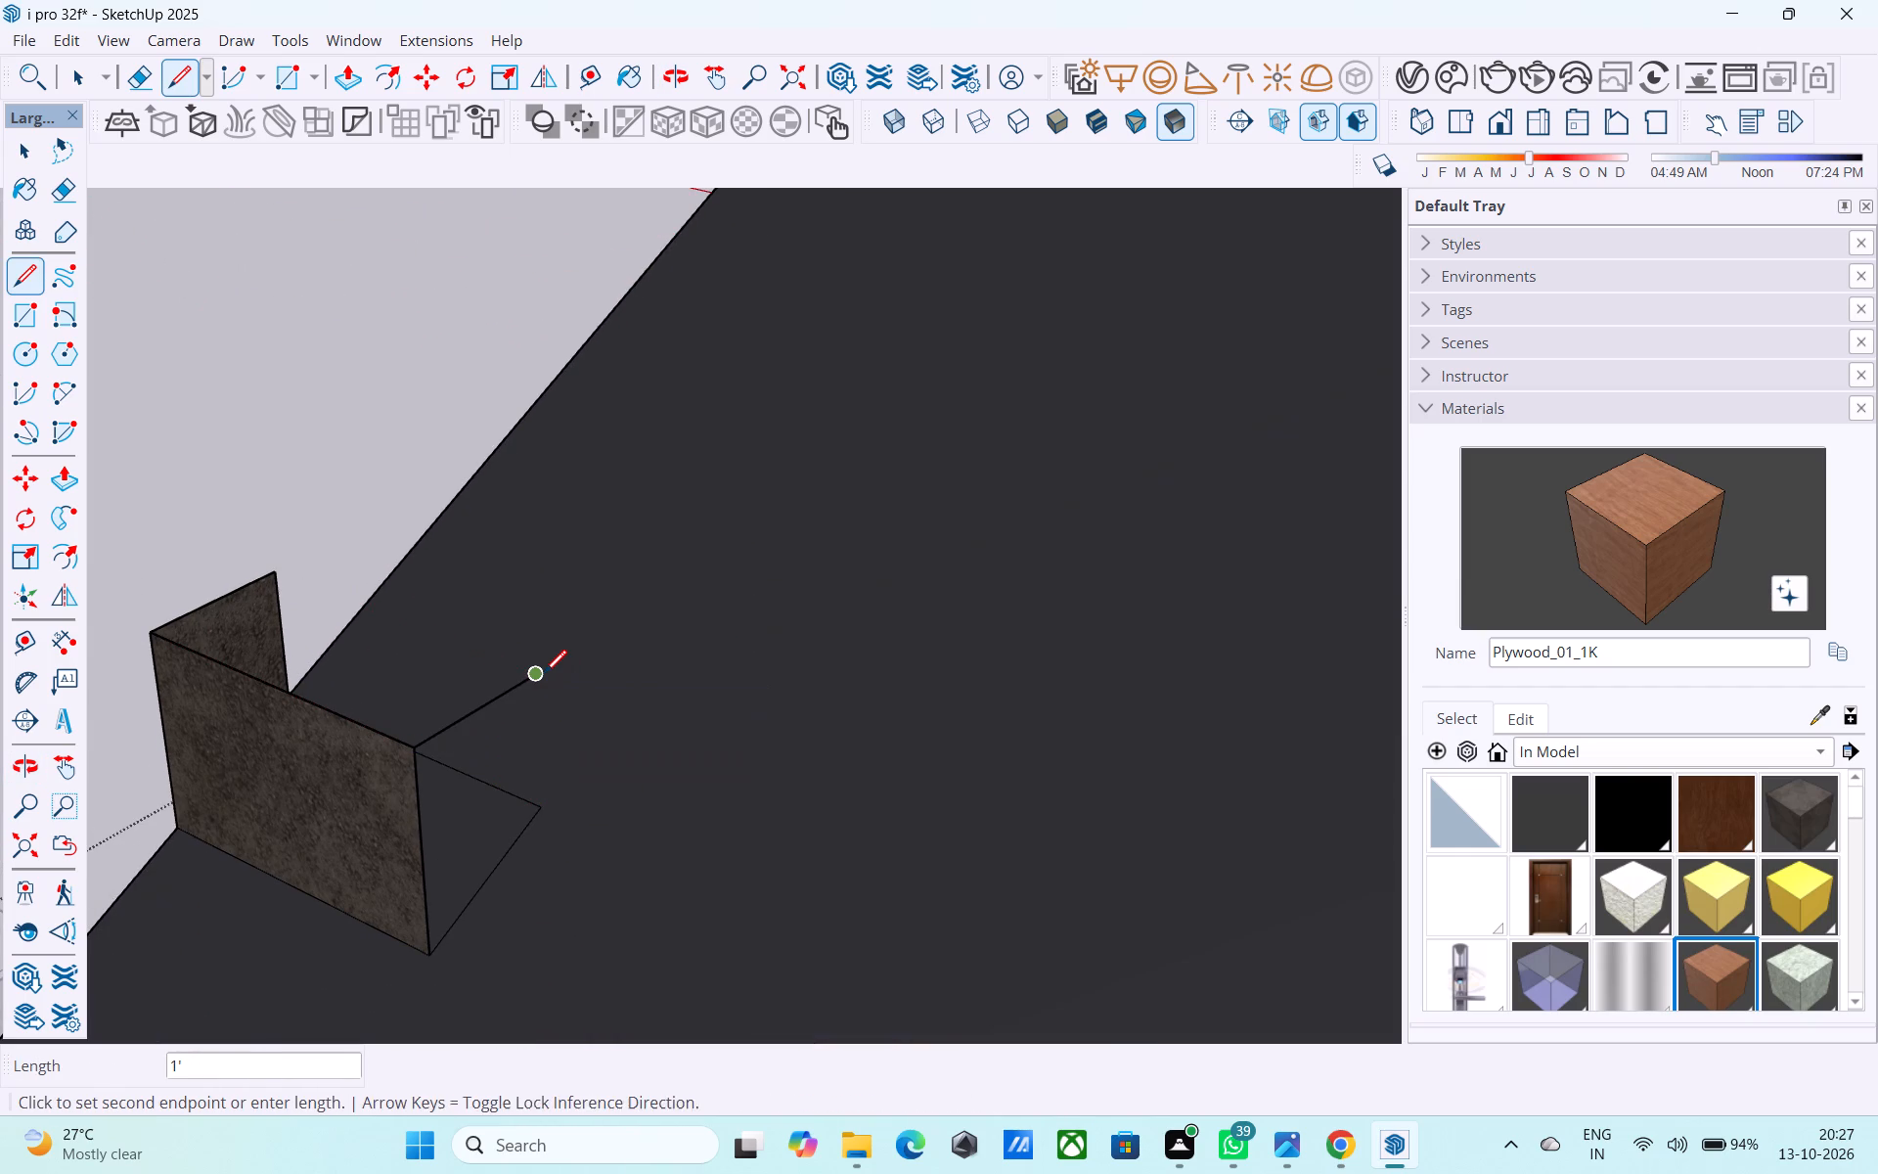
left_click(269, 564)
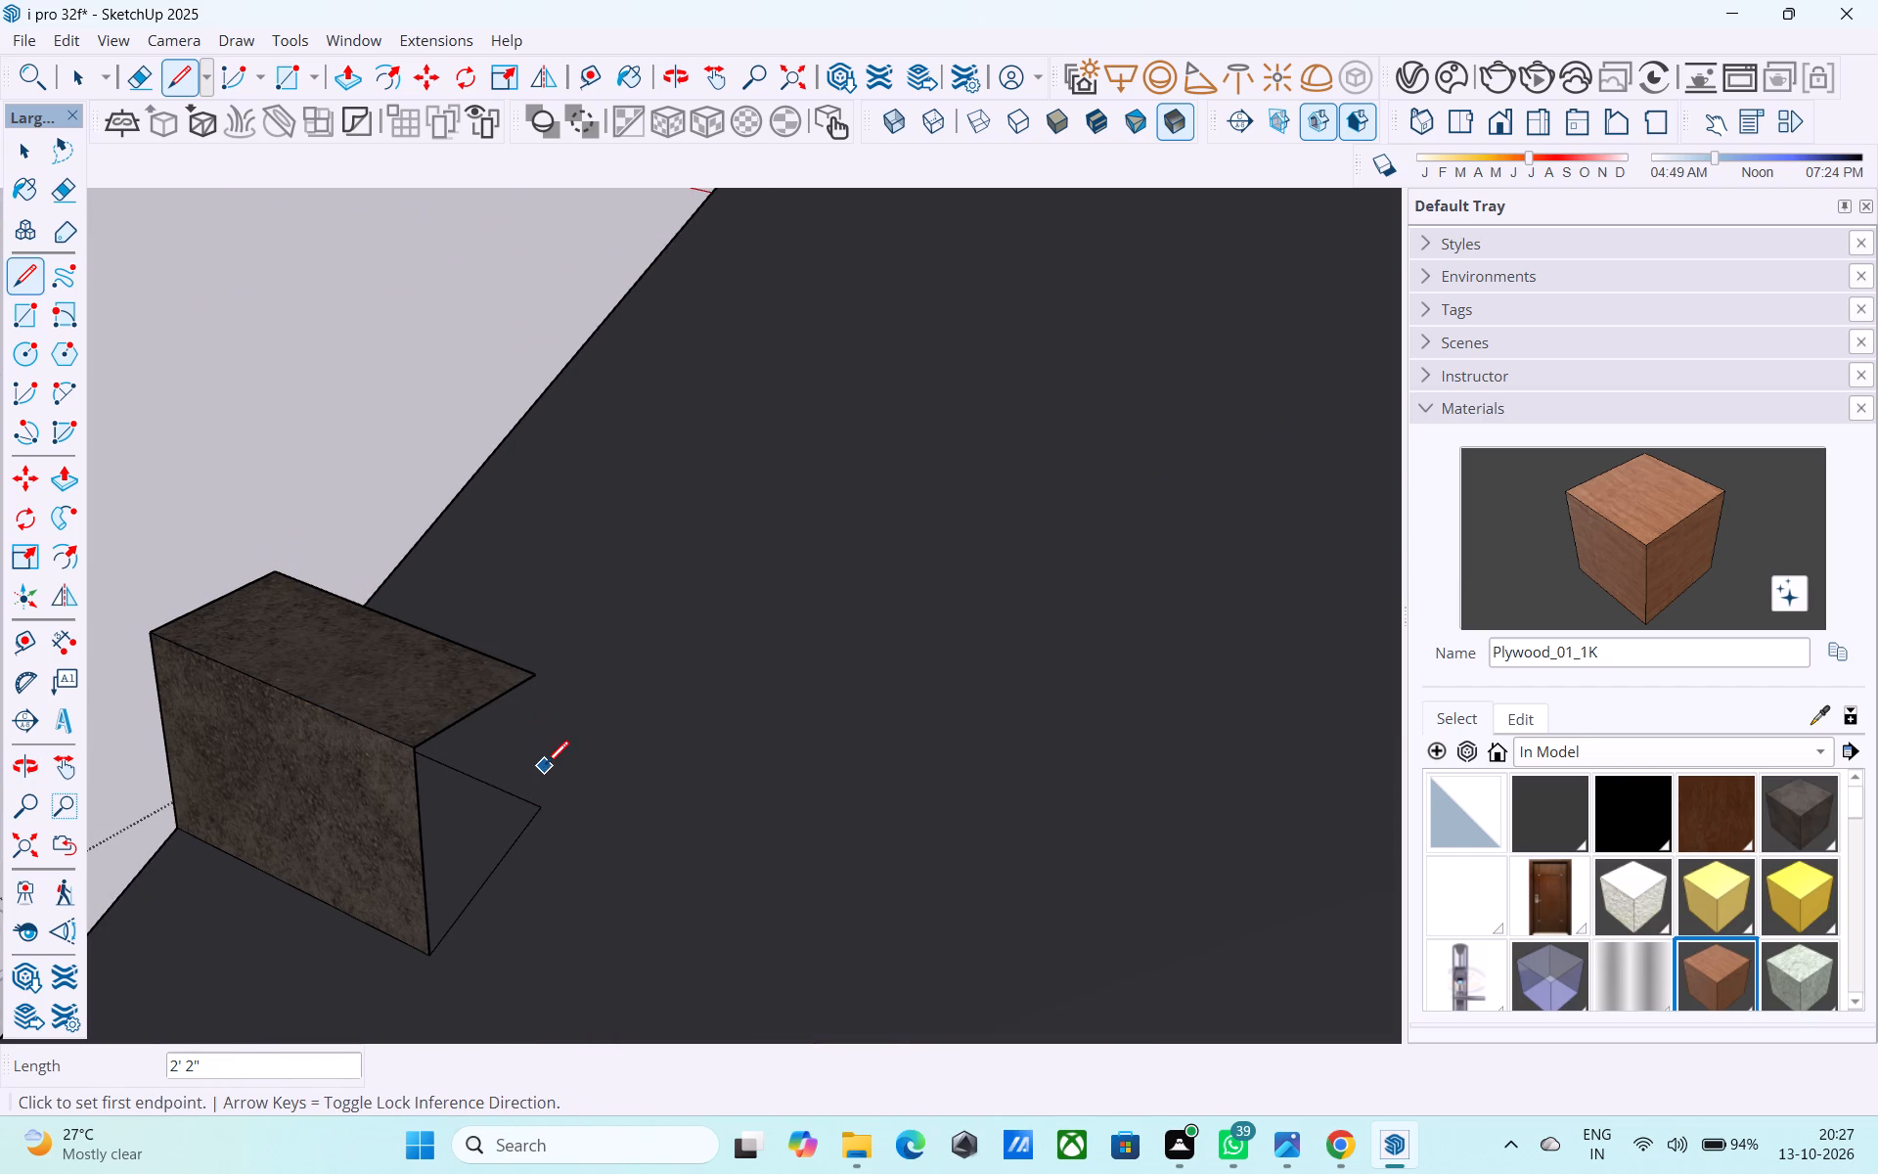
Draw a vertical line about 11" from the roof rectangle's upper back corner to the block's top, closing the back face.
left_click(538, 807)
left_click(541, 674)
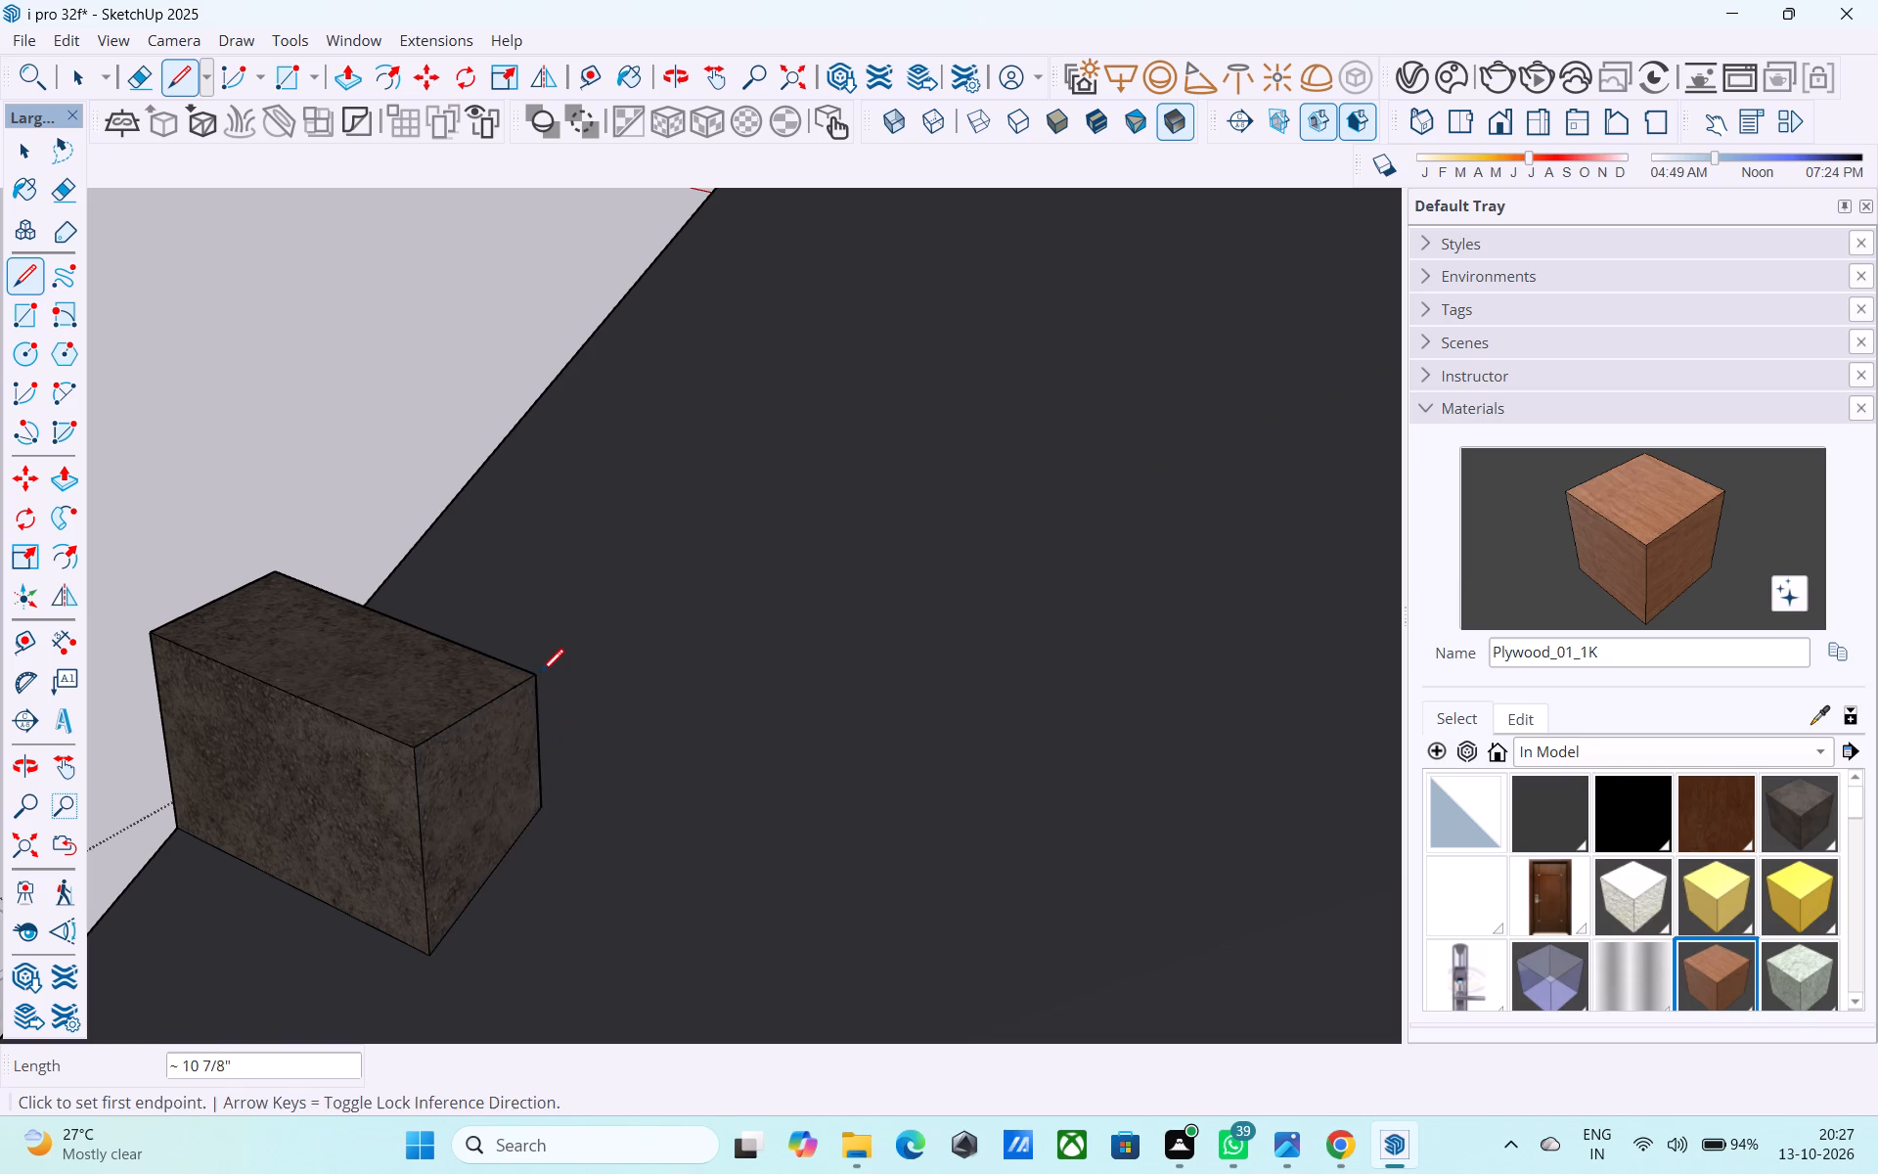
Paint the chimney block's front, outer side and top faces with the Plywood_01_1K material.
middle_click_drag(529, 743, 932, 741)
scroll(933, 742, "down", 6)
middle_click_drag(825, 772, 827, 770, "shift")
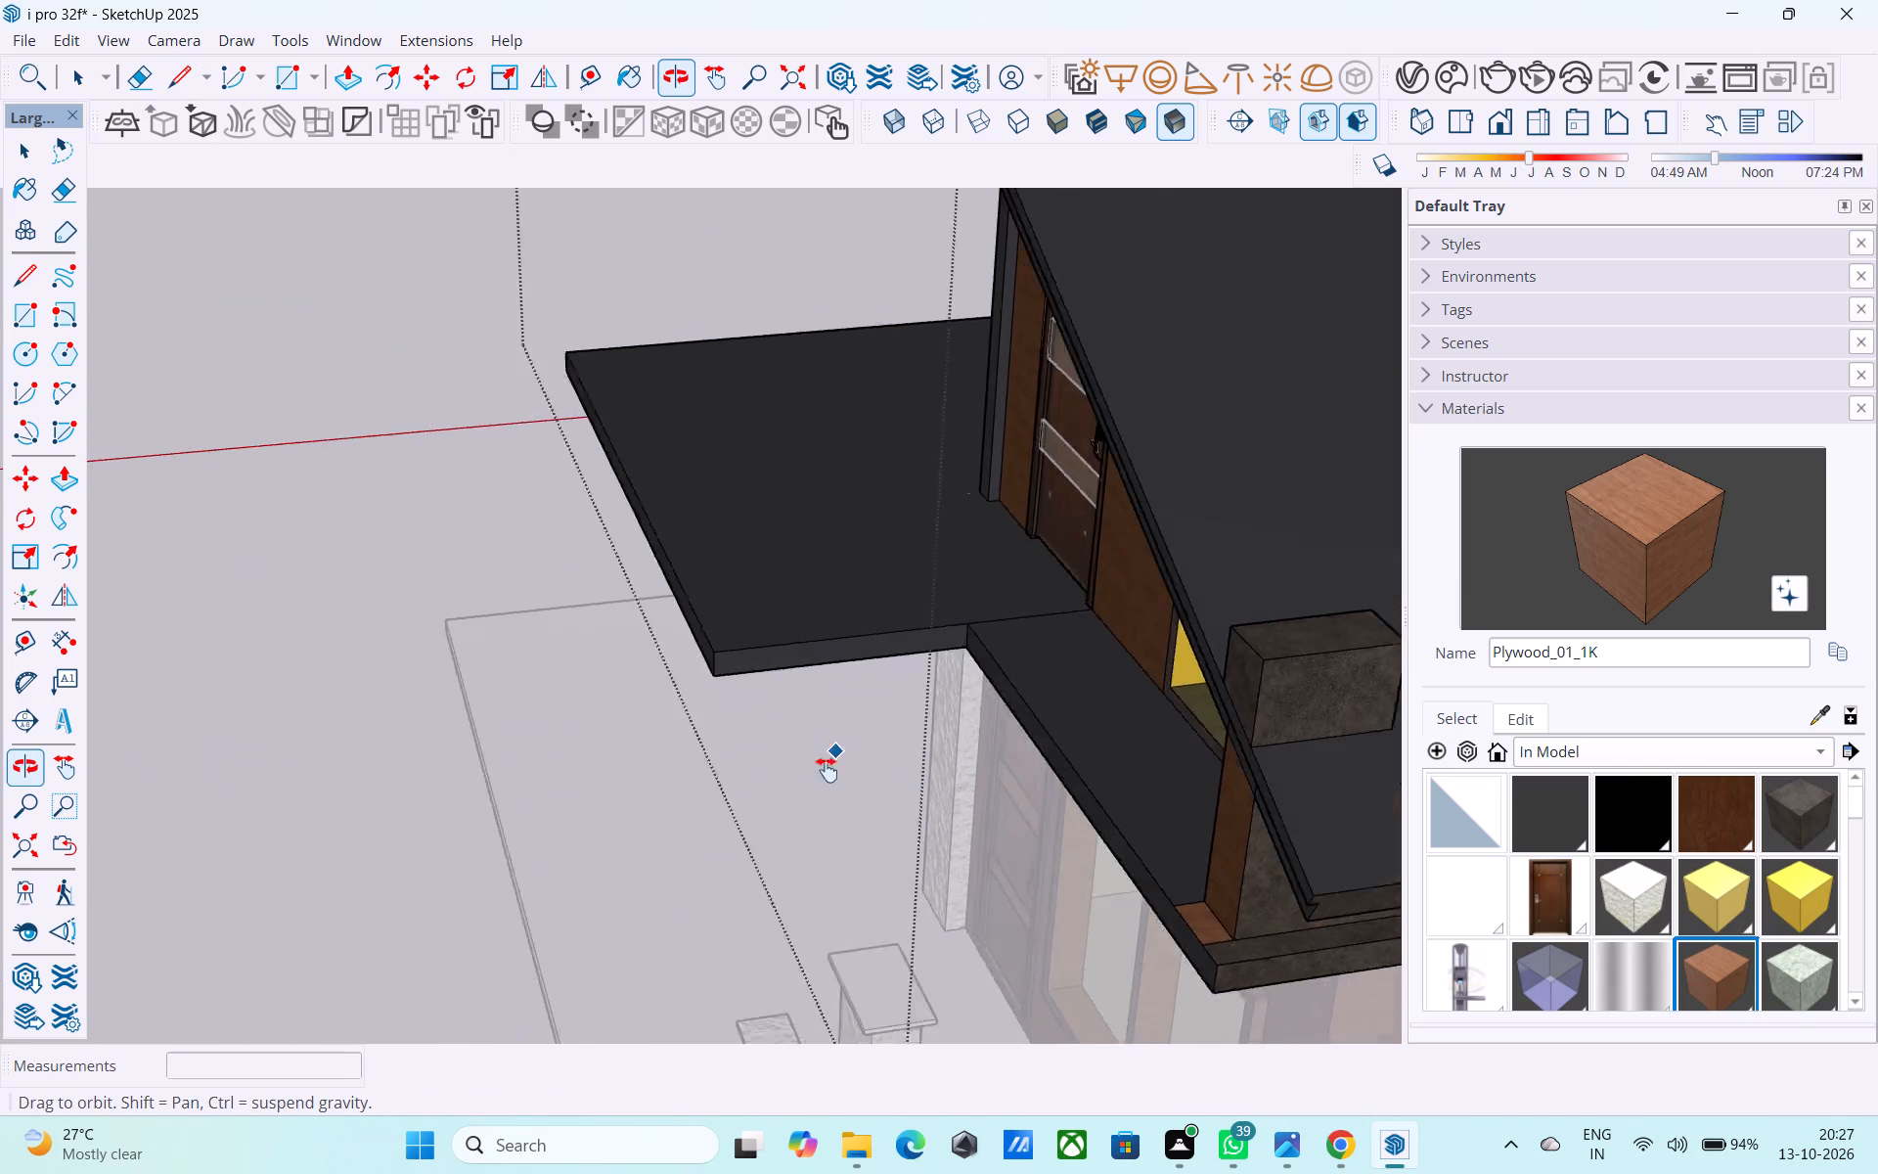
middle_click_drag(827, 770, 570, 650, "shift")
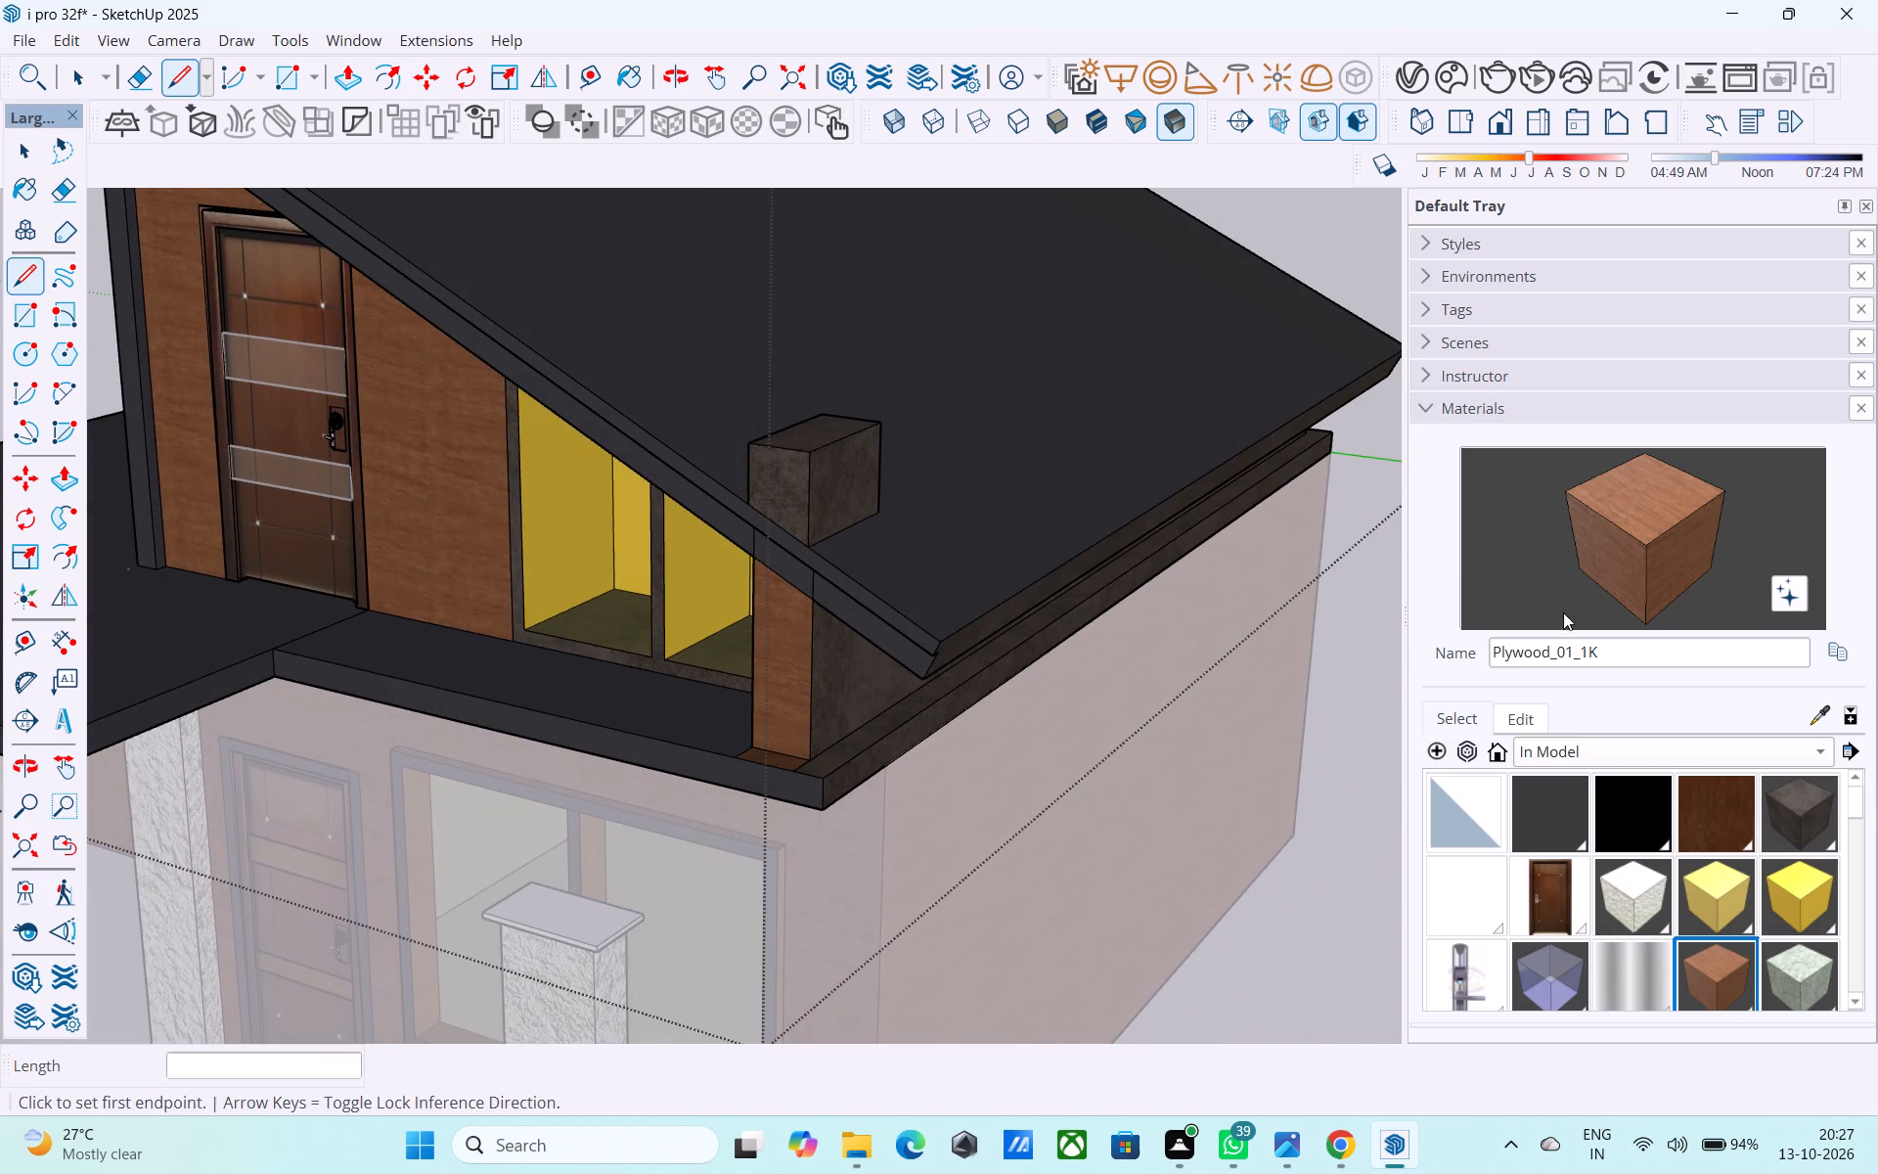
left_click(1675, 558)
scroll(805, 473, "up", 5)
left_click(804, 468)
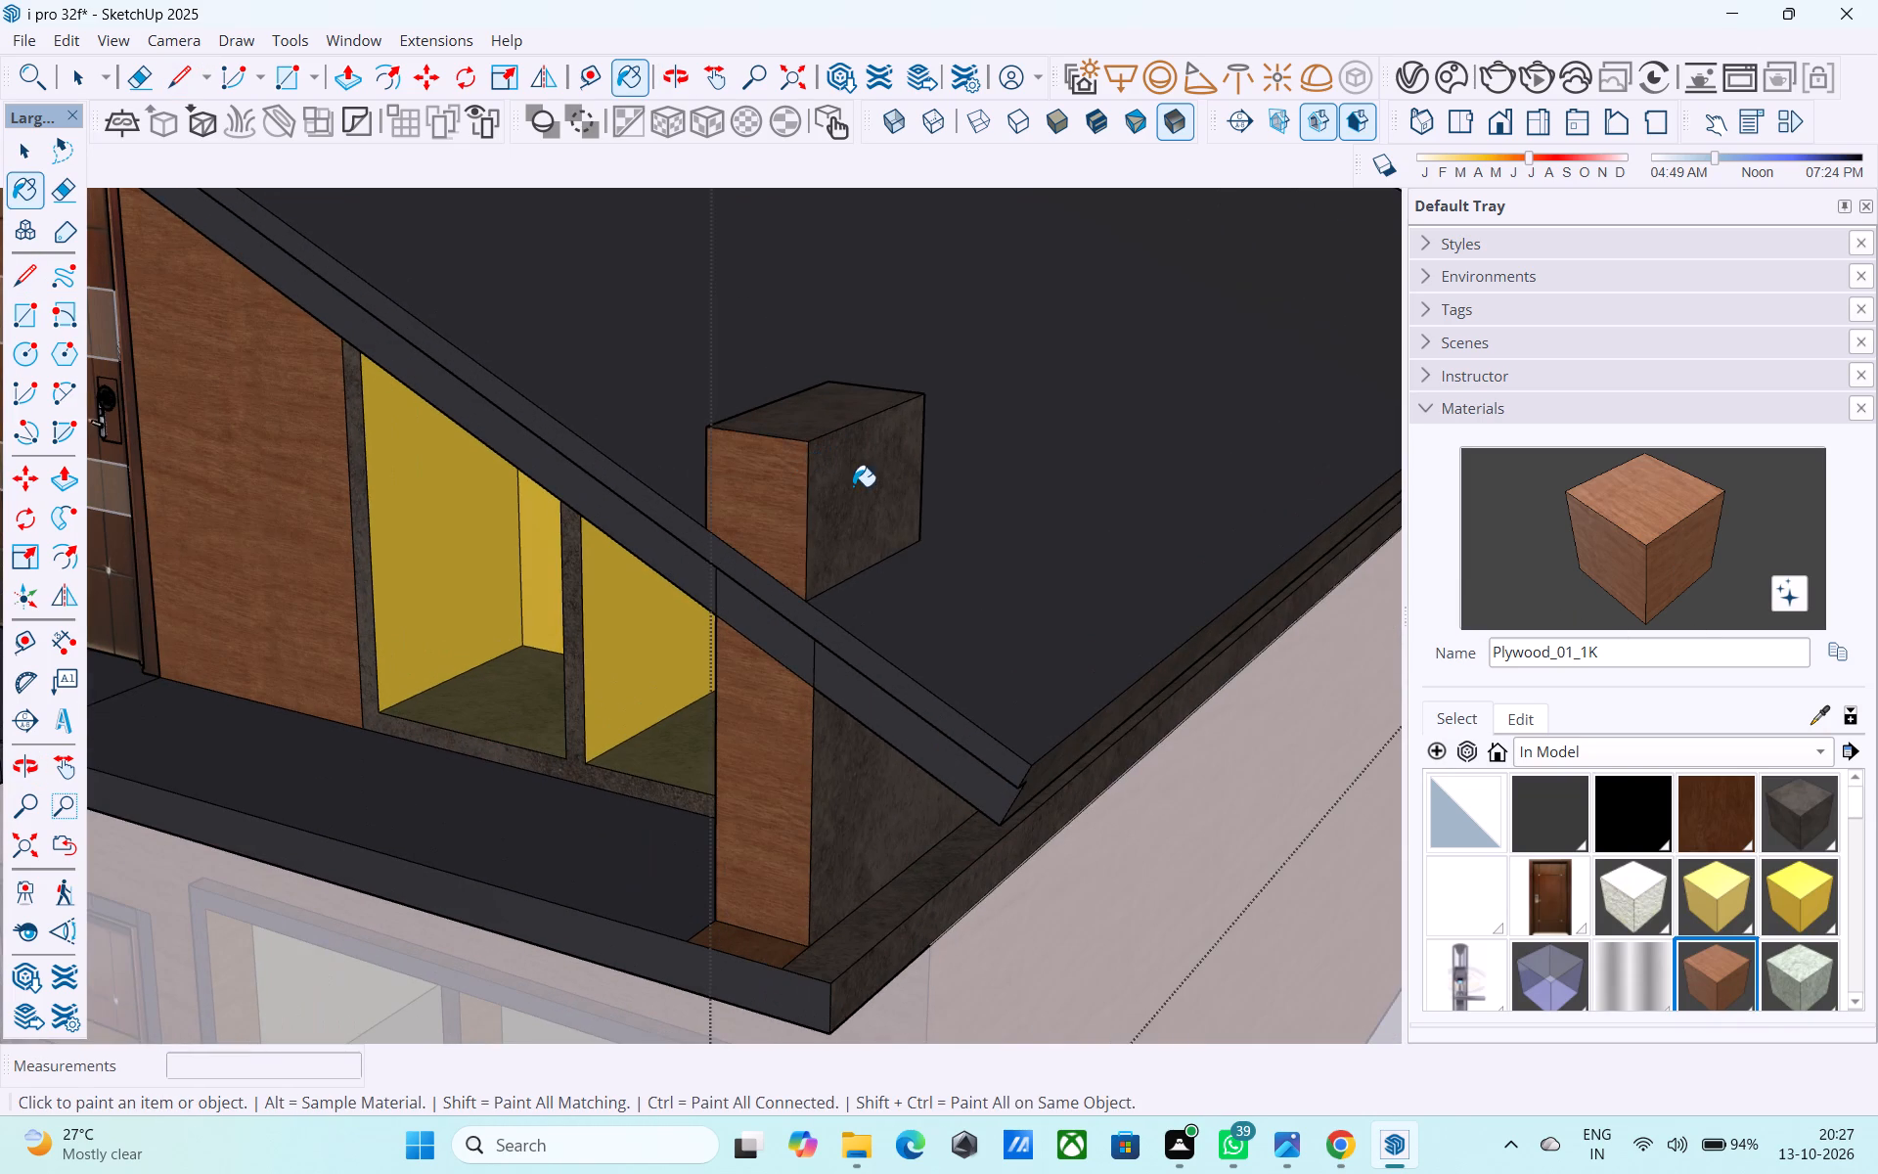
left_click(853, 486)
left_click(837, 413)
Paint the chimney block's top and all four upright faces with the Concrete_04_1K material.
middle_click_drag(774, 495, 824, 507)
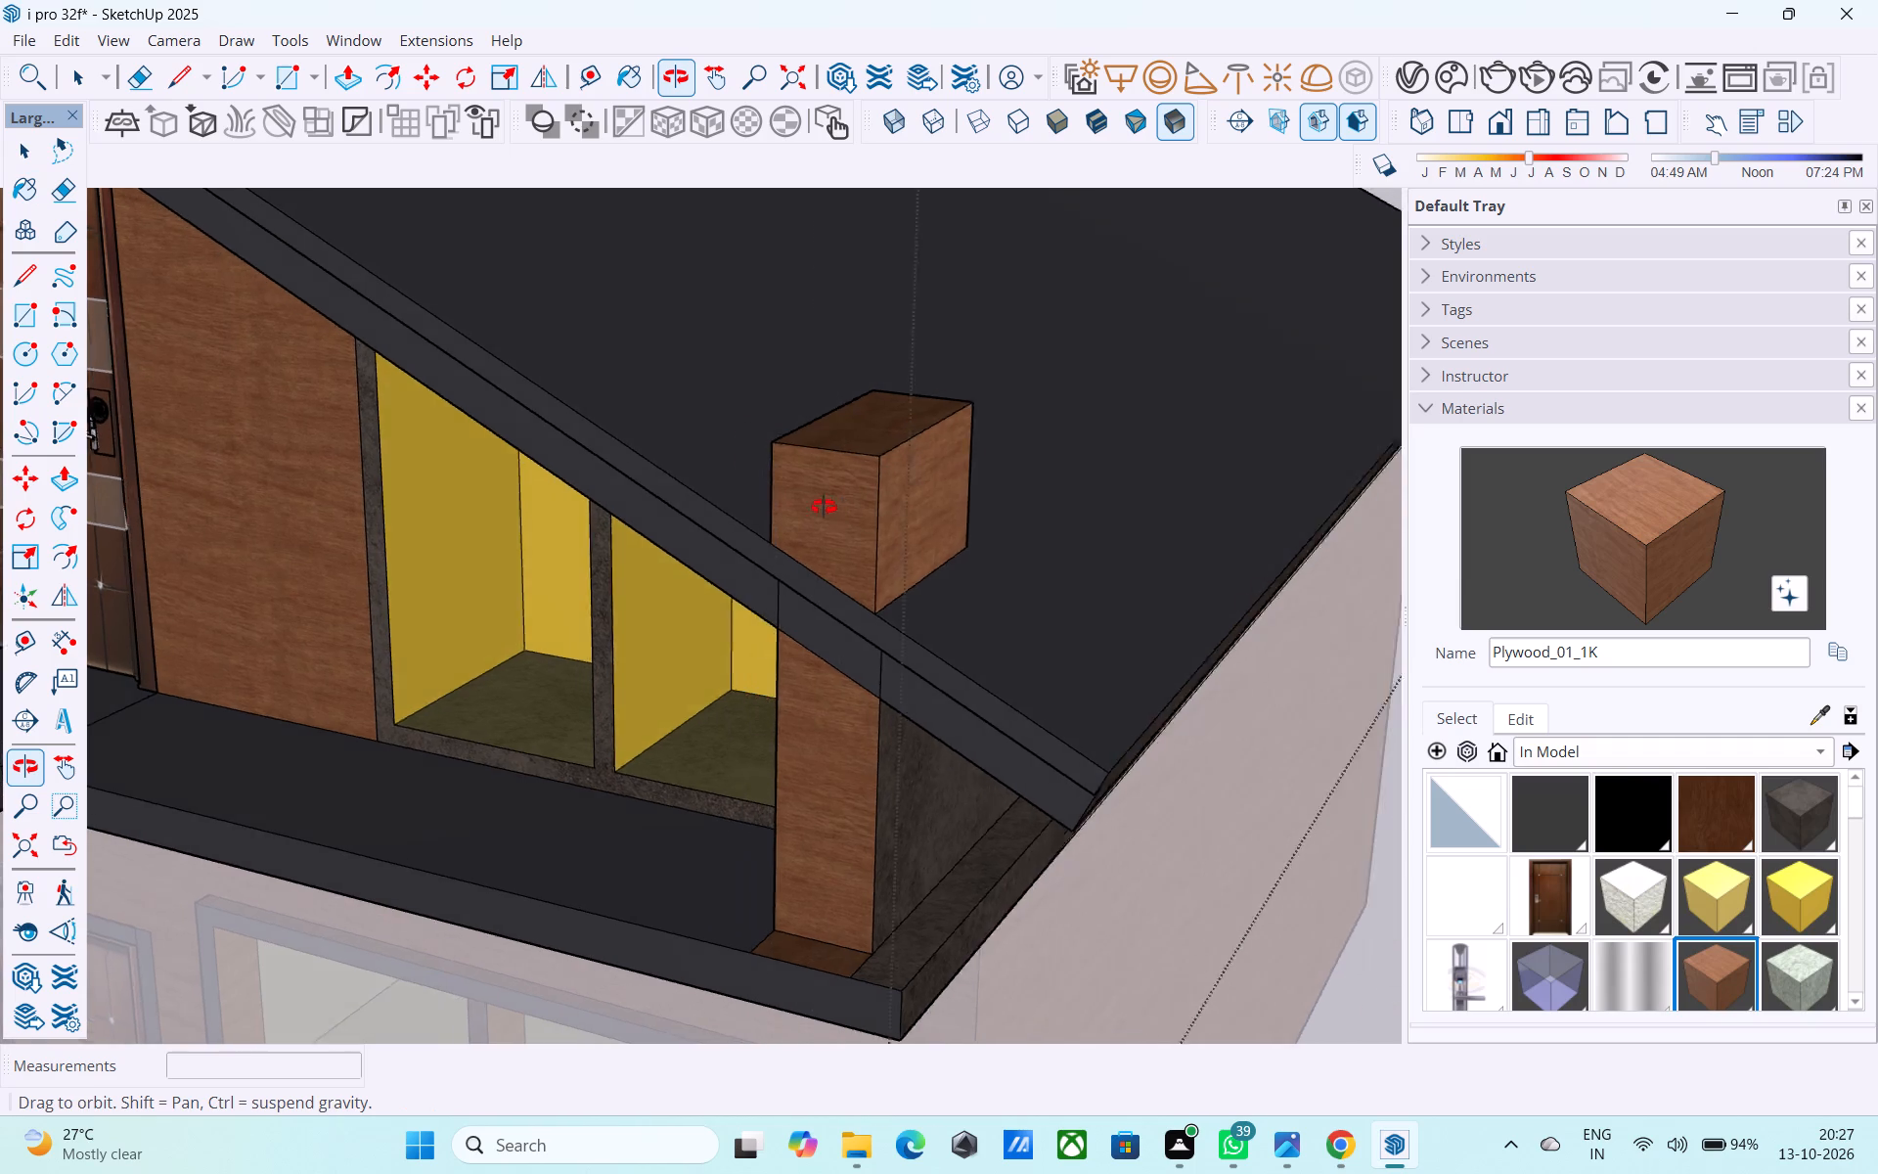
middle_click_drag(824, 507, 1114, 583)
middle_click_drag(1125, 590, 1118, 610, "shift")
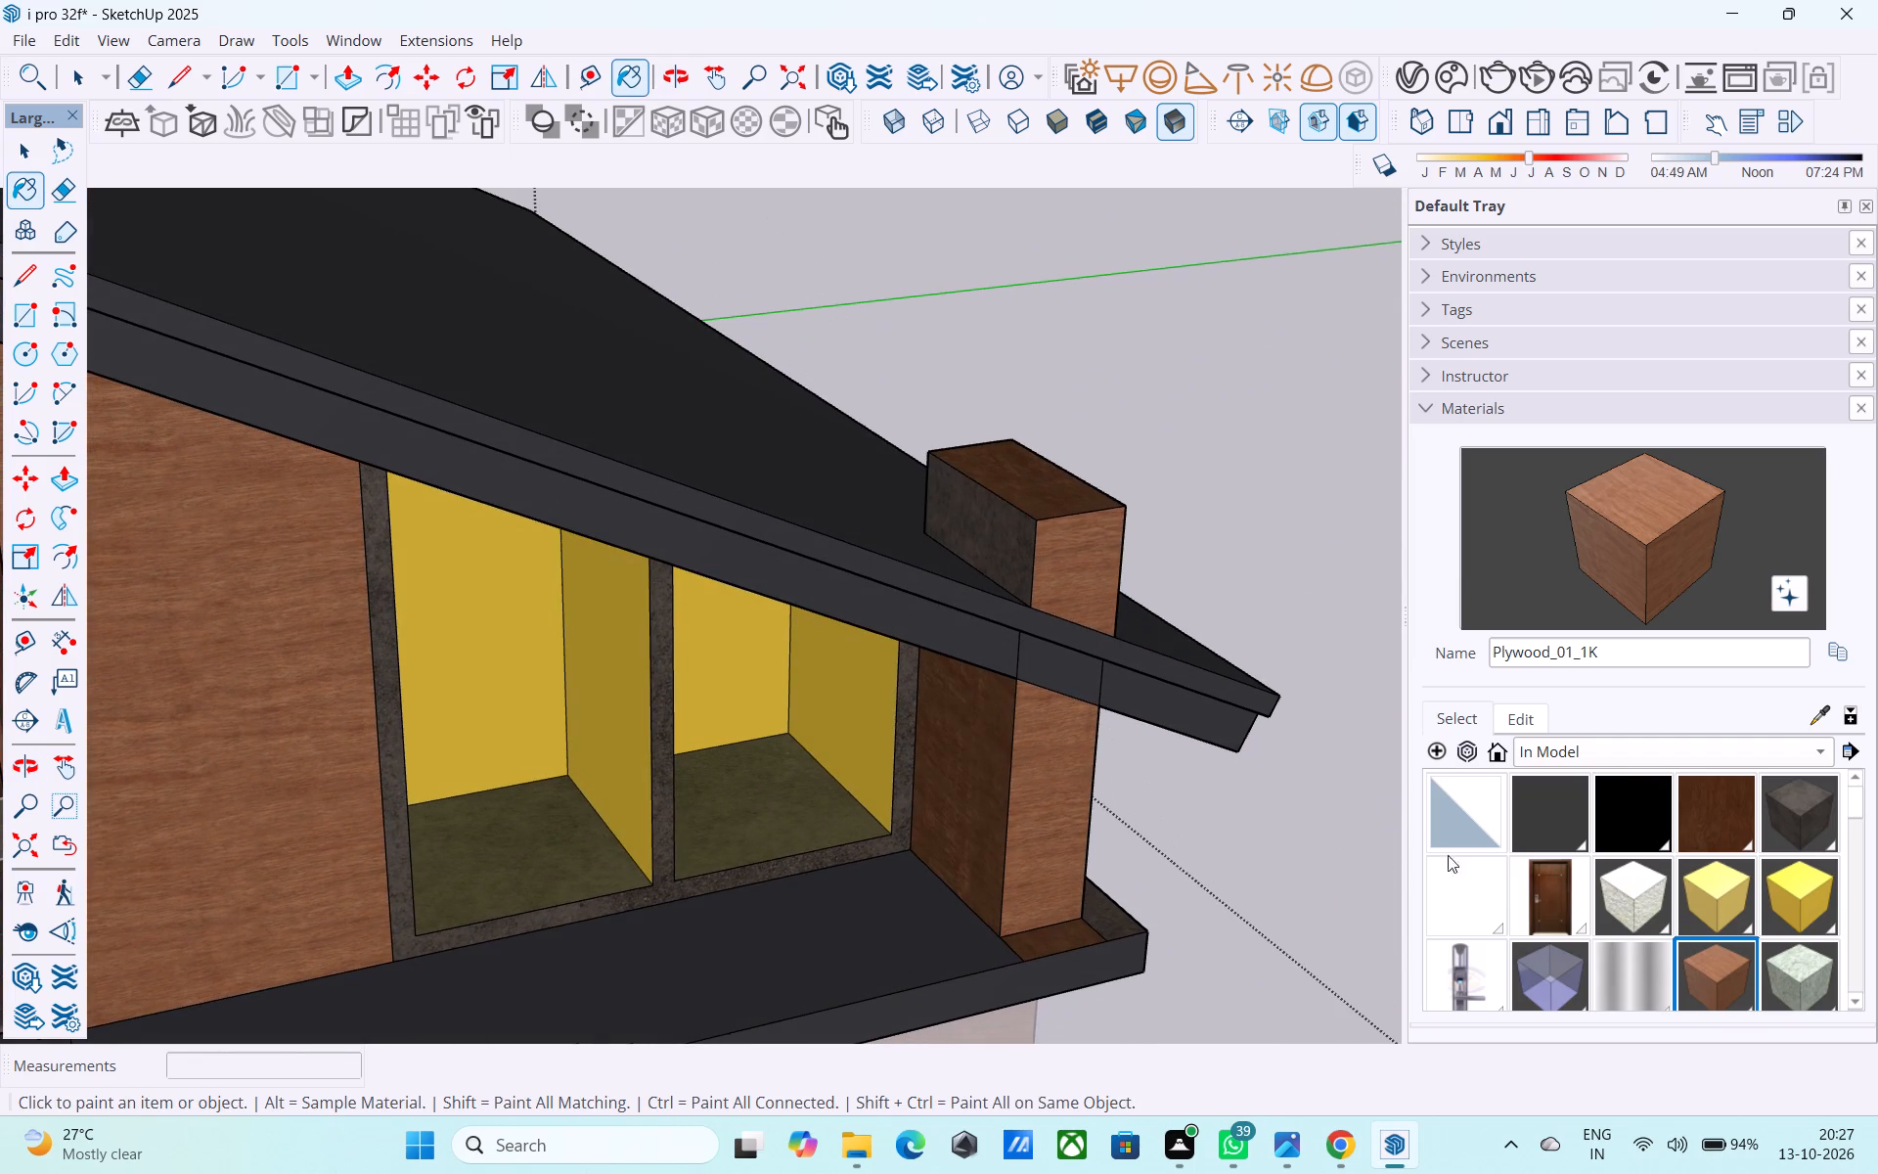
left_click(1670, 893)
left_click(989, 512)
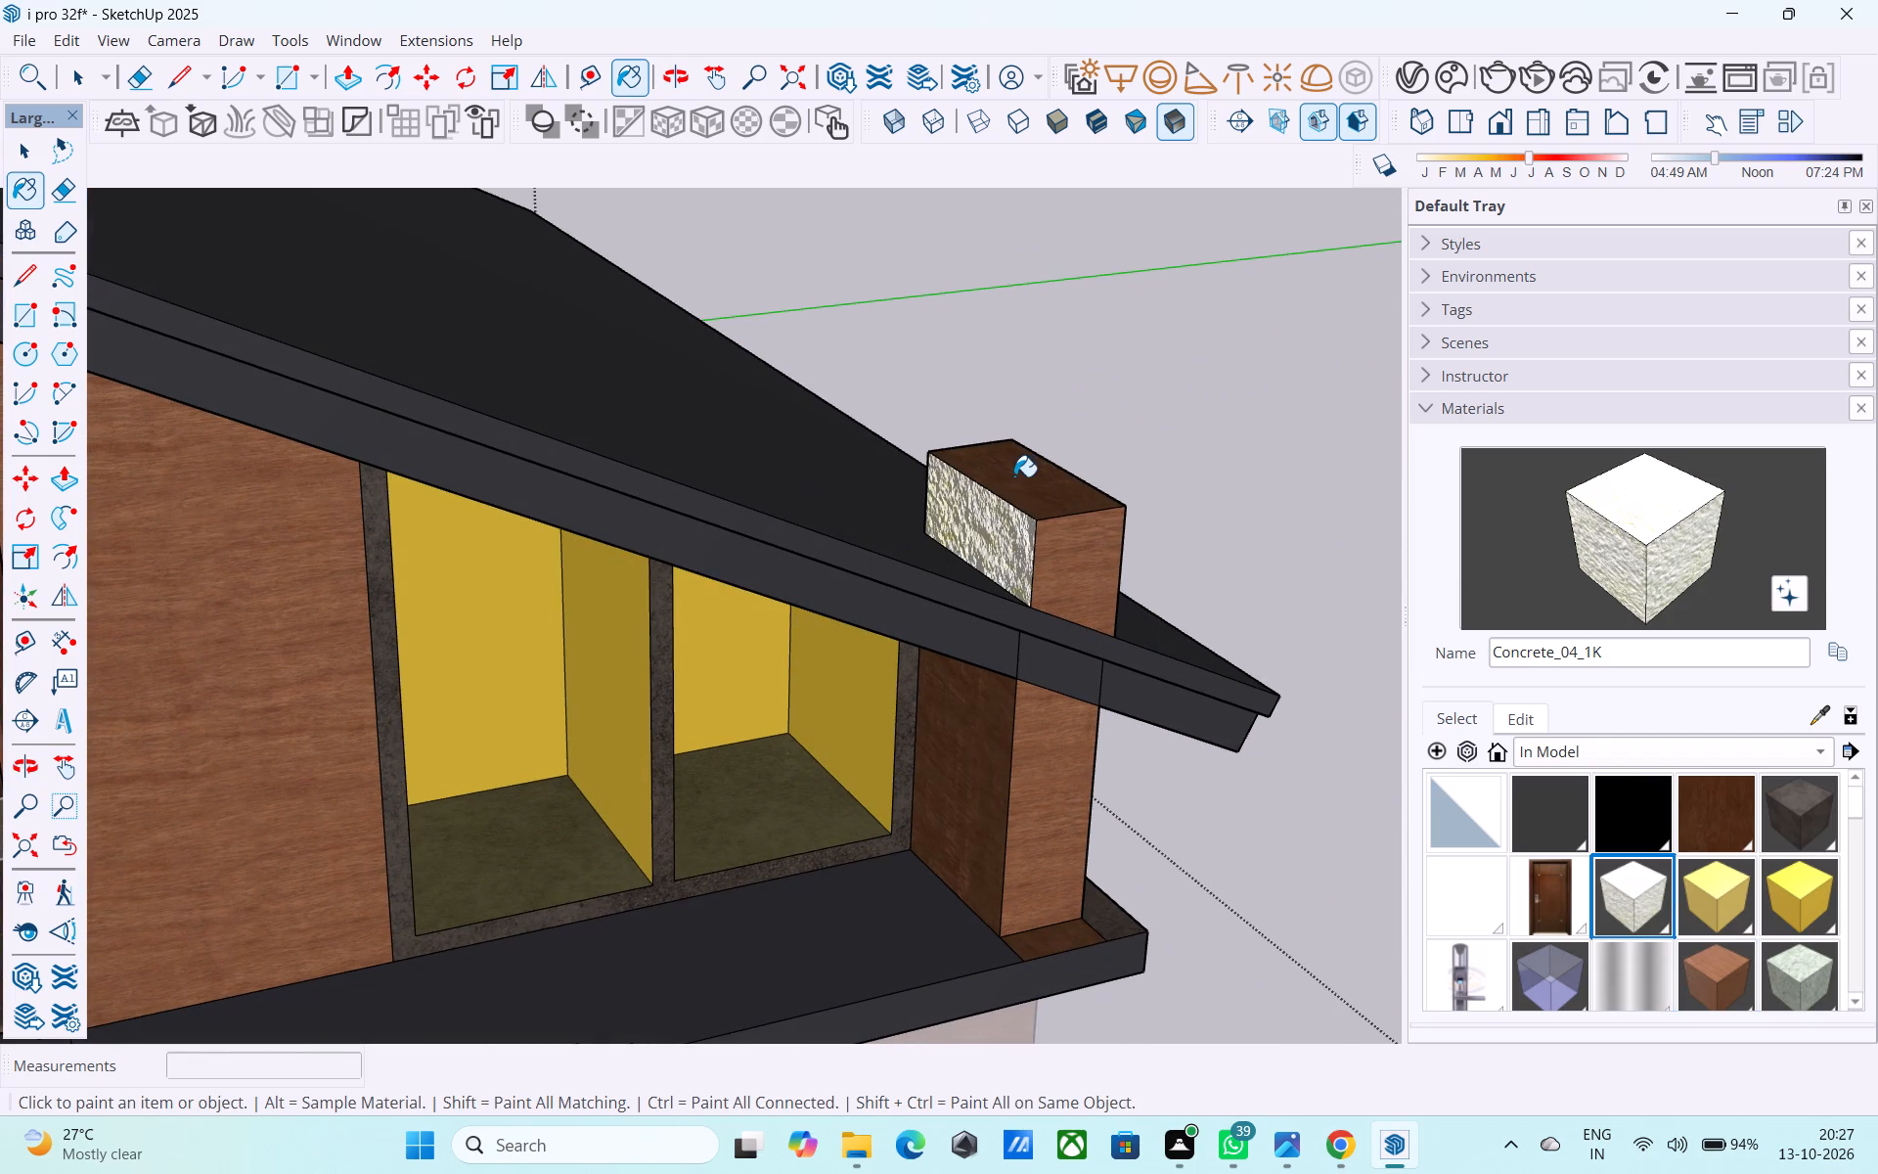
left_click(1014, 476)
left_click(1069, 554)
middle_click_drag(1063, 554, 932, 475)
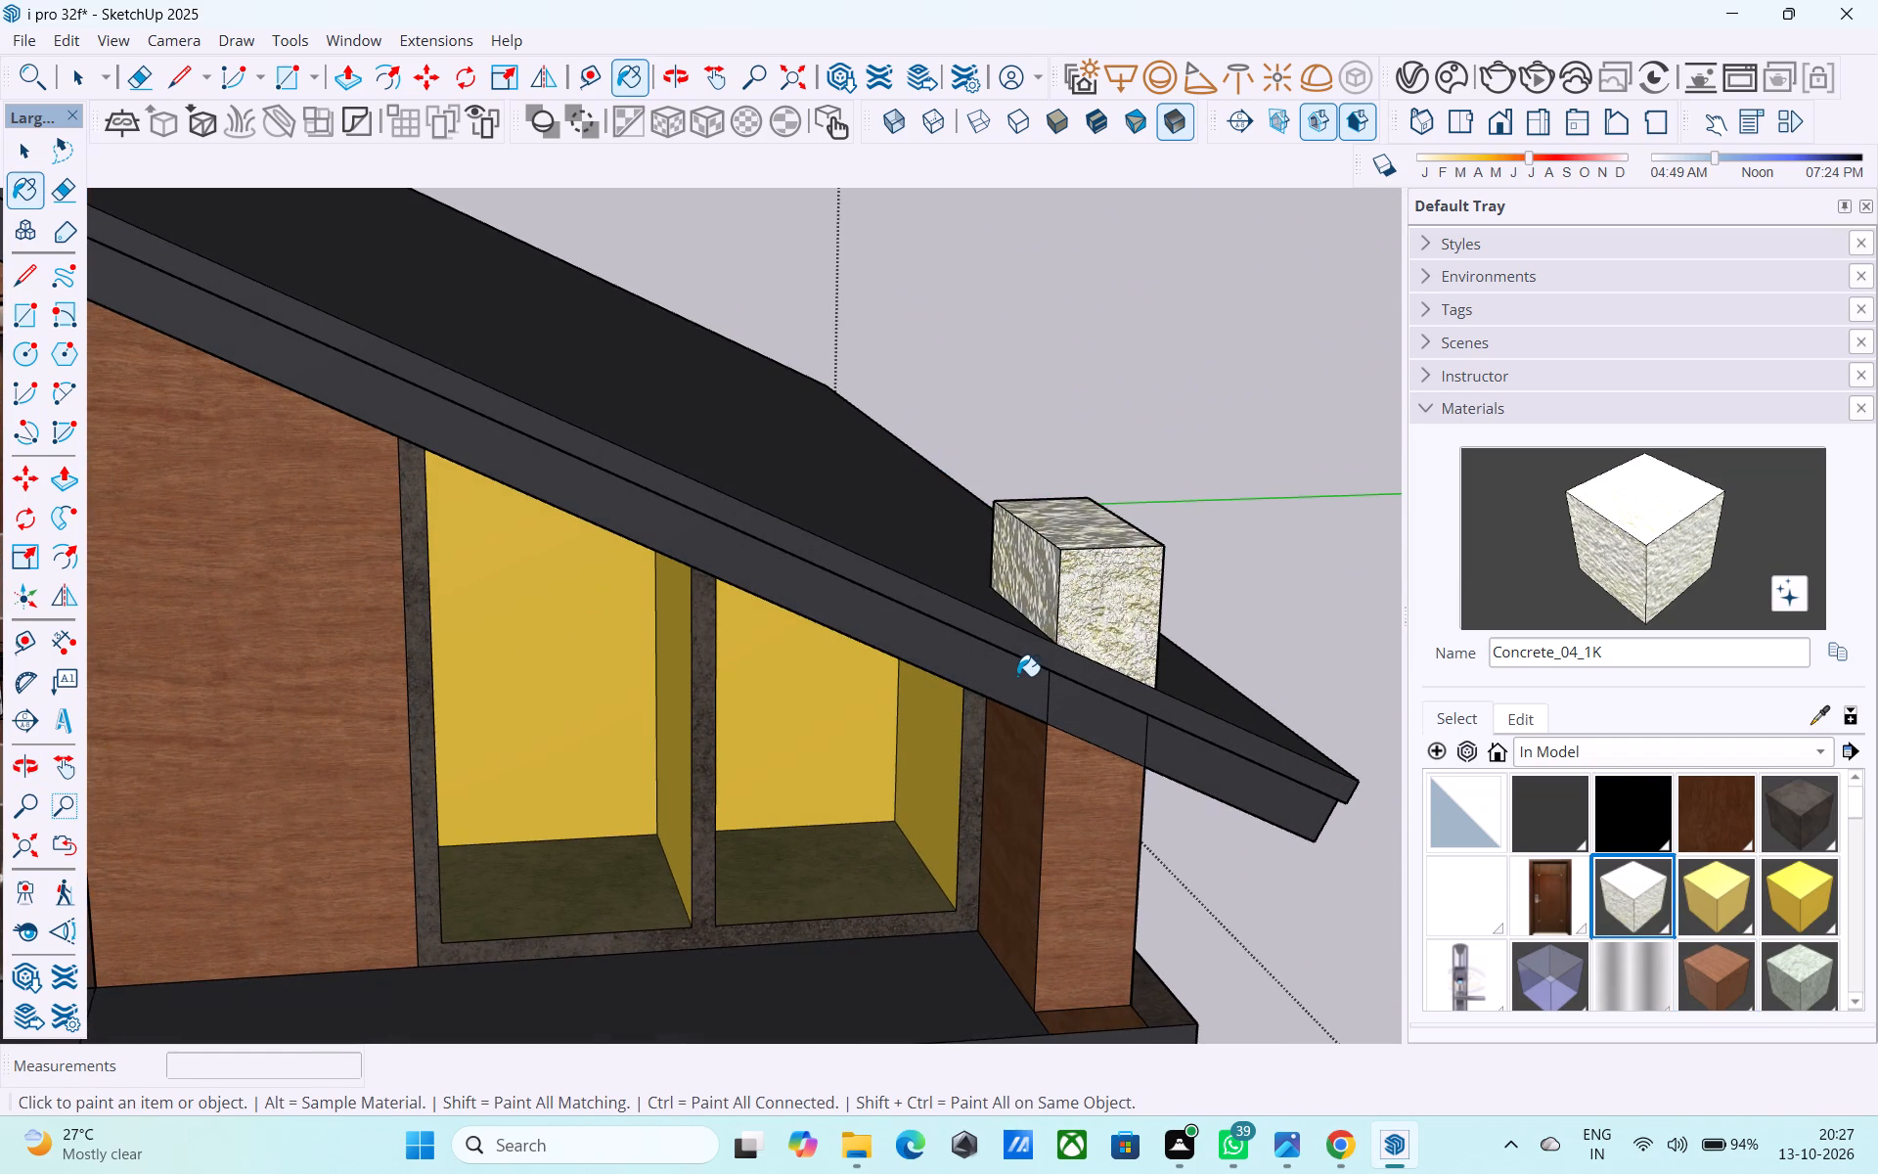
middle_click_drag(1017, 676, 467, 617, "shift")
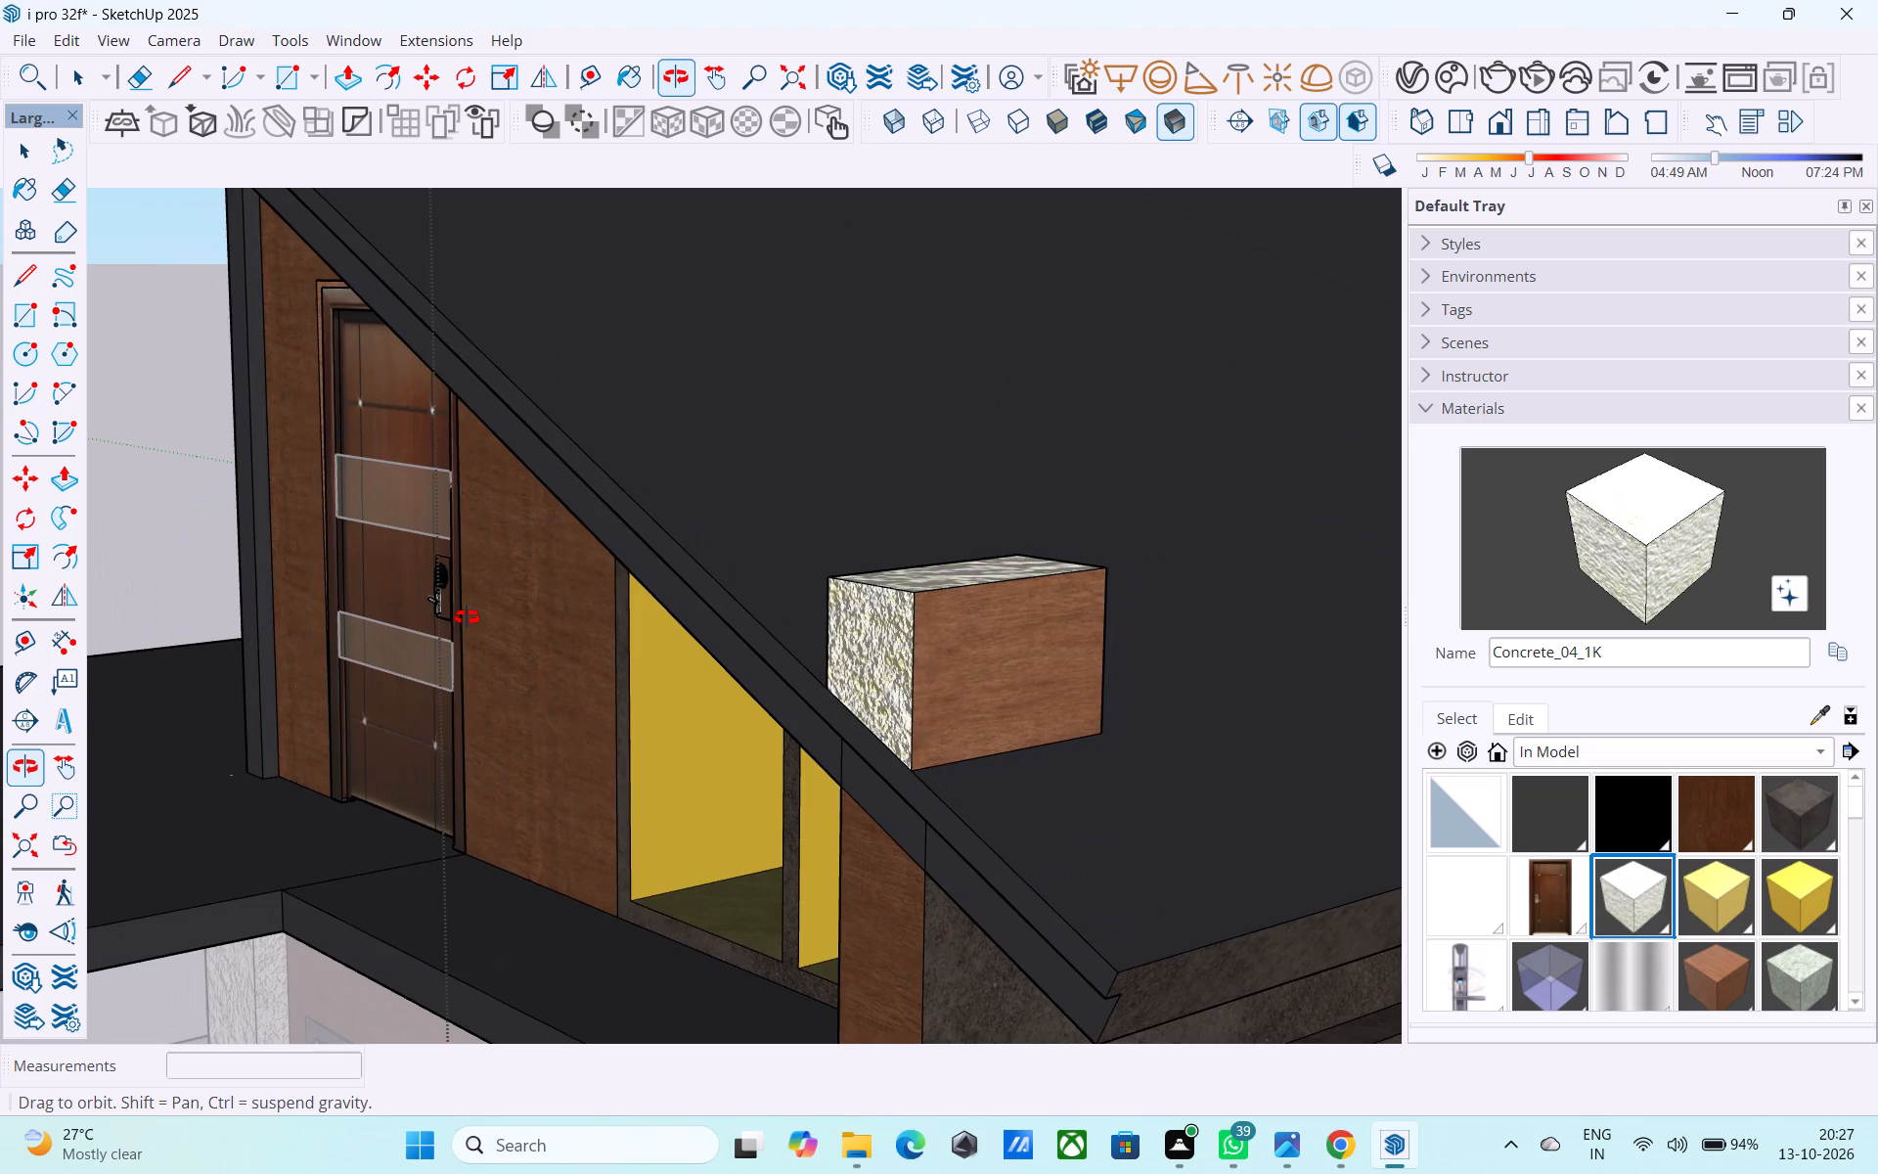
middle_click_drag(467, 617, 360, 575, "shift")
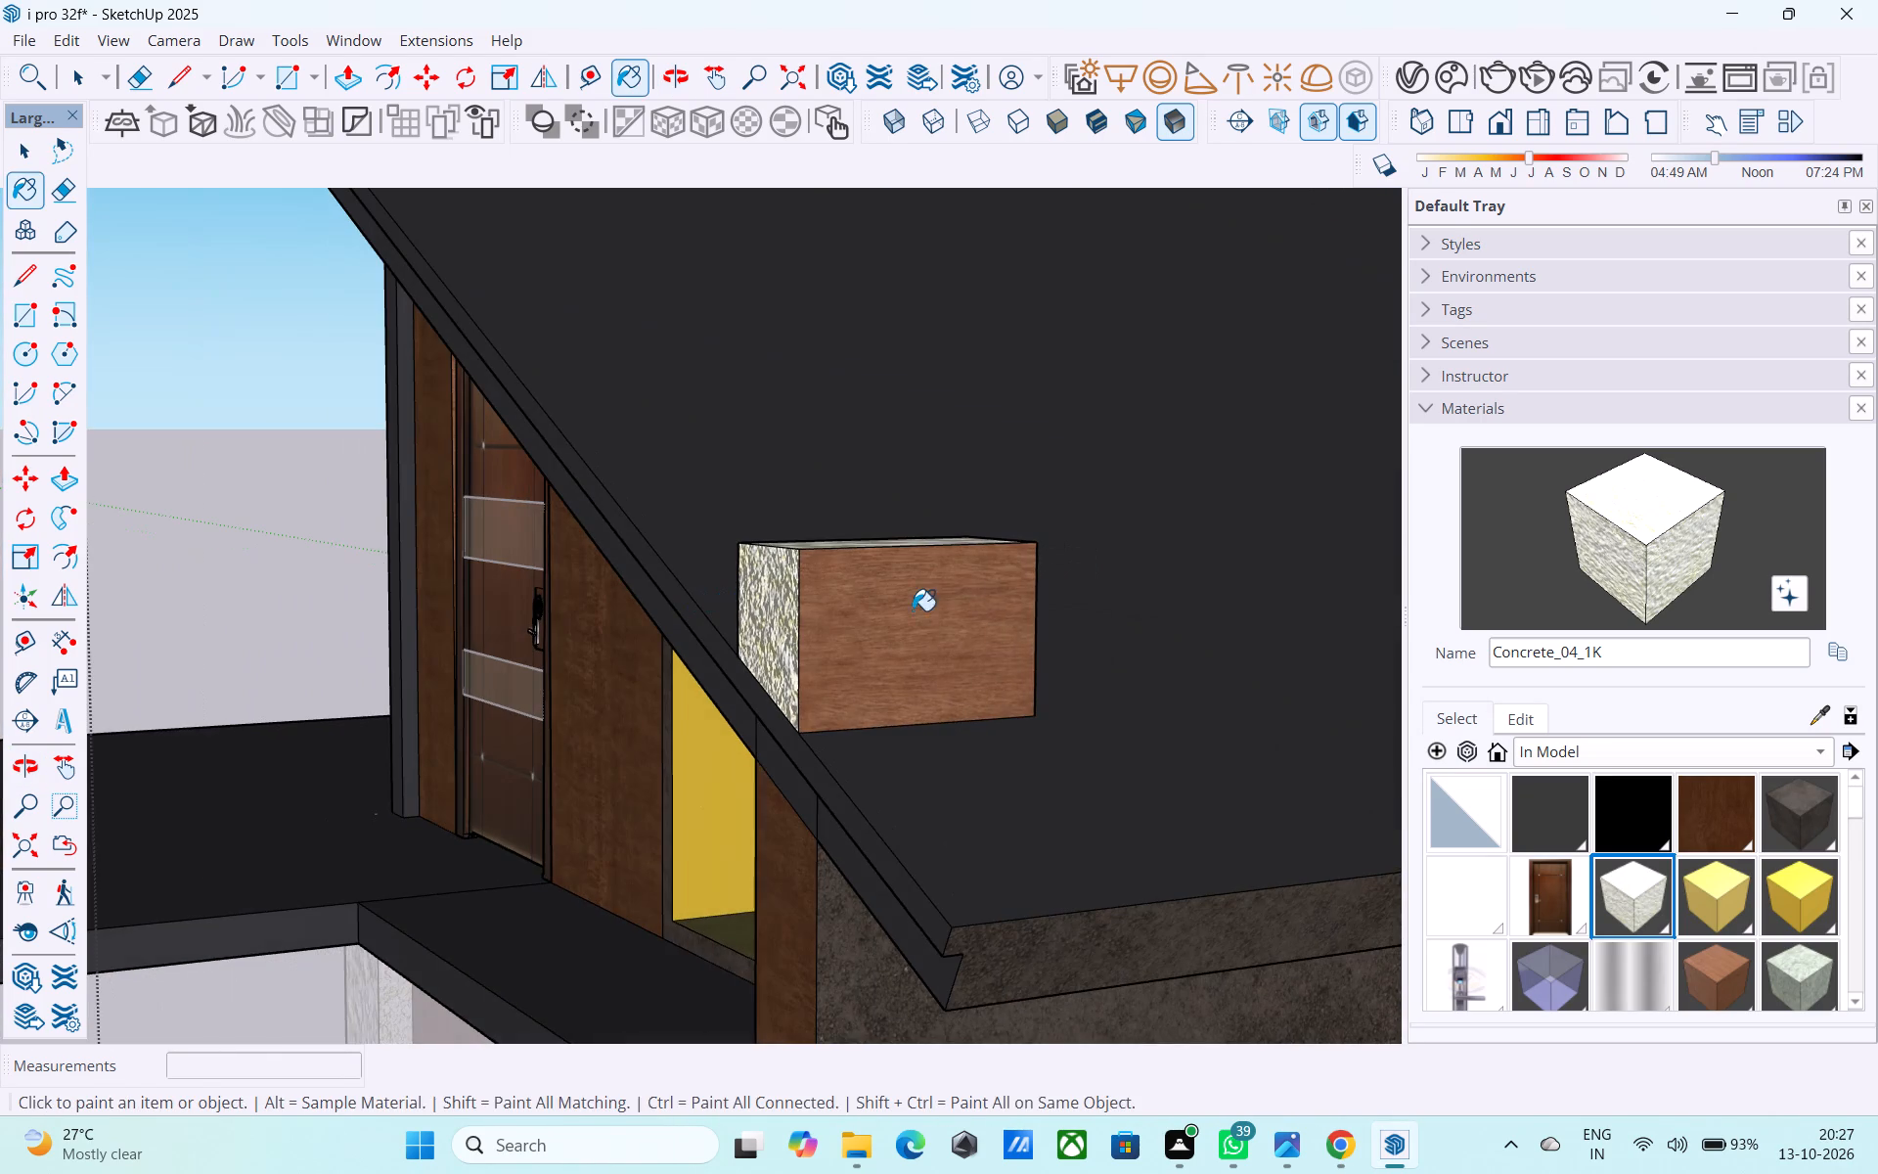
left_click(926, 610)
middle_click_drag(933, 611, 474, 564)
middle_click_drag(281, 527, 816, 692)
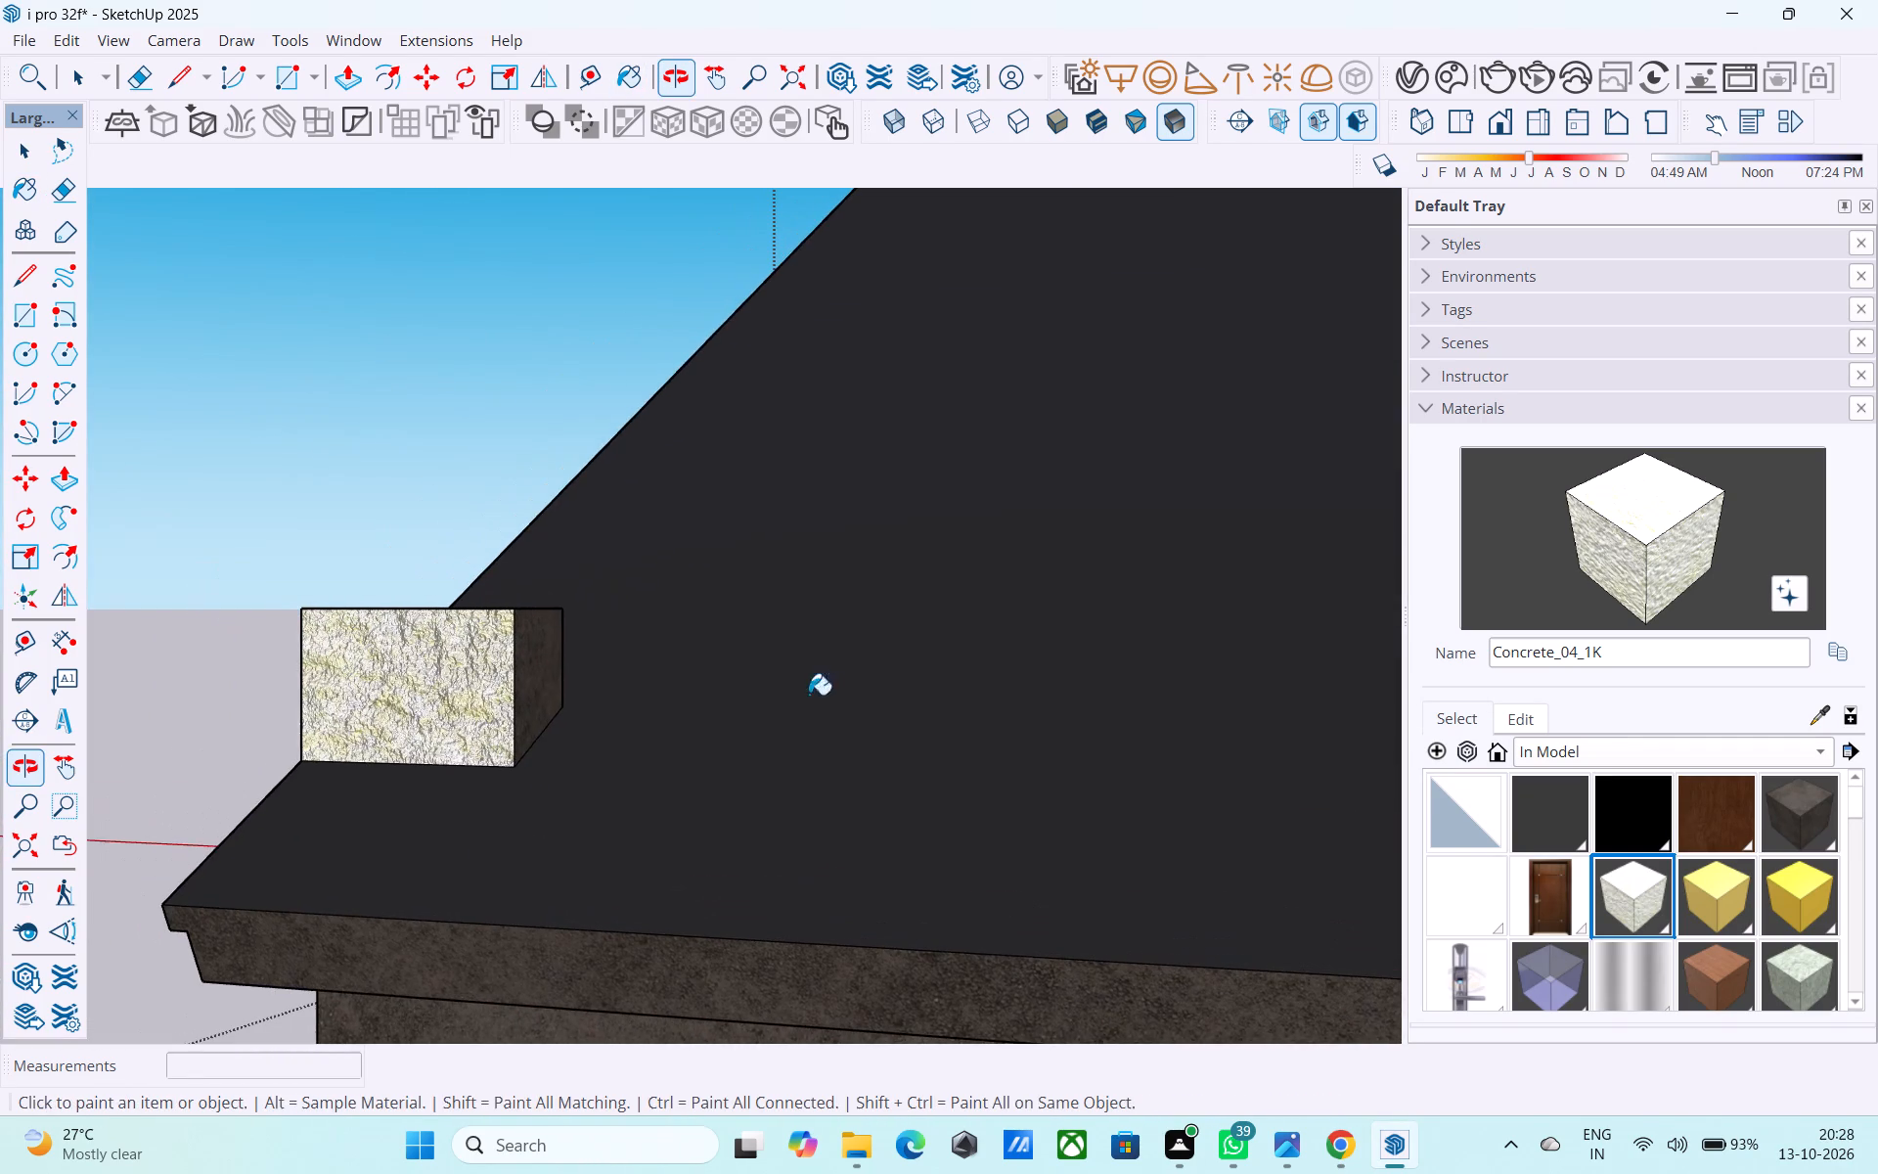
left_click(553, 645)
Leave the group and examine the chimney block against the roof and the whole front elevation.
middle_click_drag(551, 645, 967, 703)
scroll(623, 599, "down", 6)
middle_click_drag(597, 652, 1040, 650)
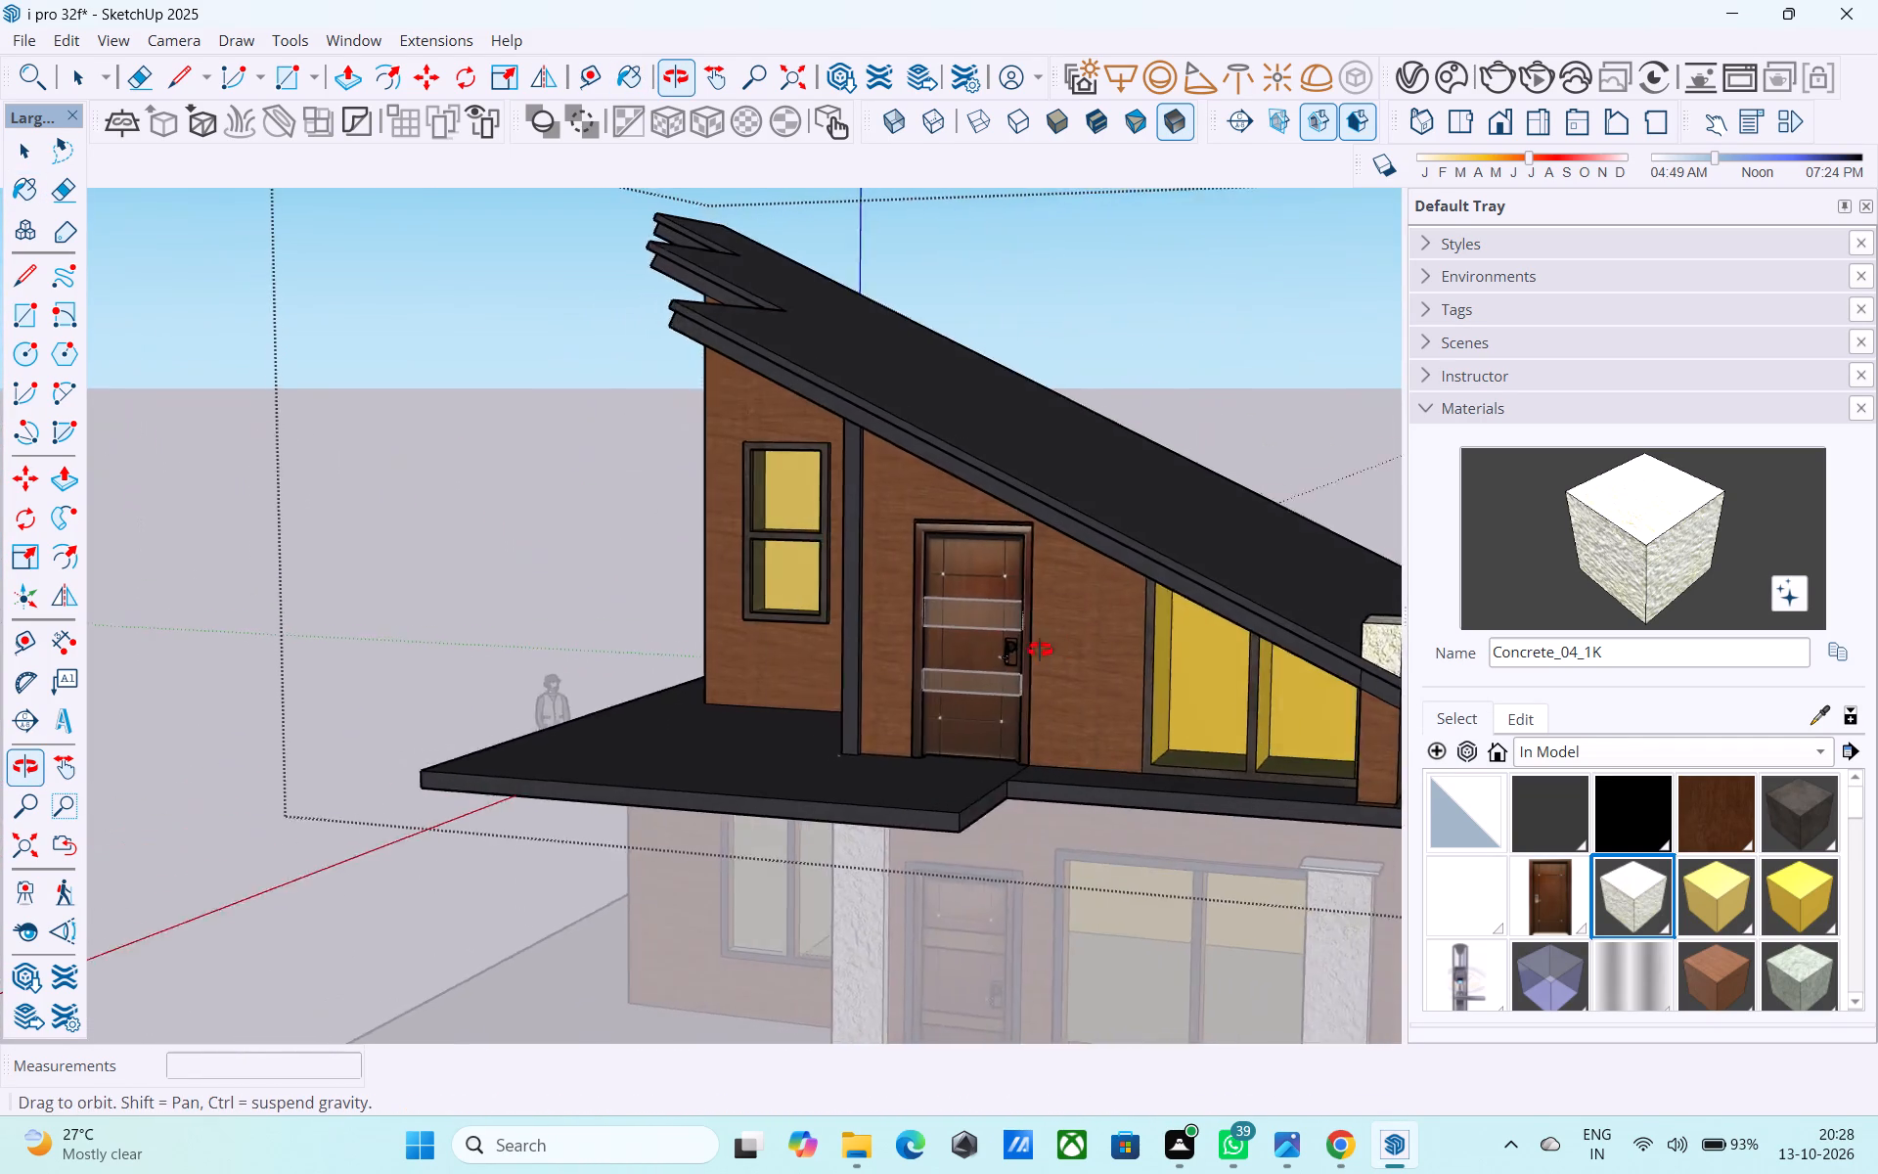
middle_click_drag(1040, 650, 707, 644)
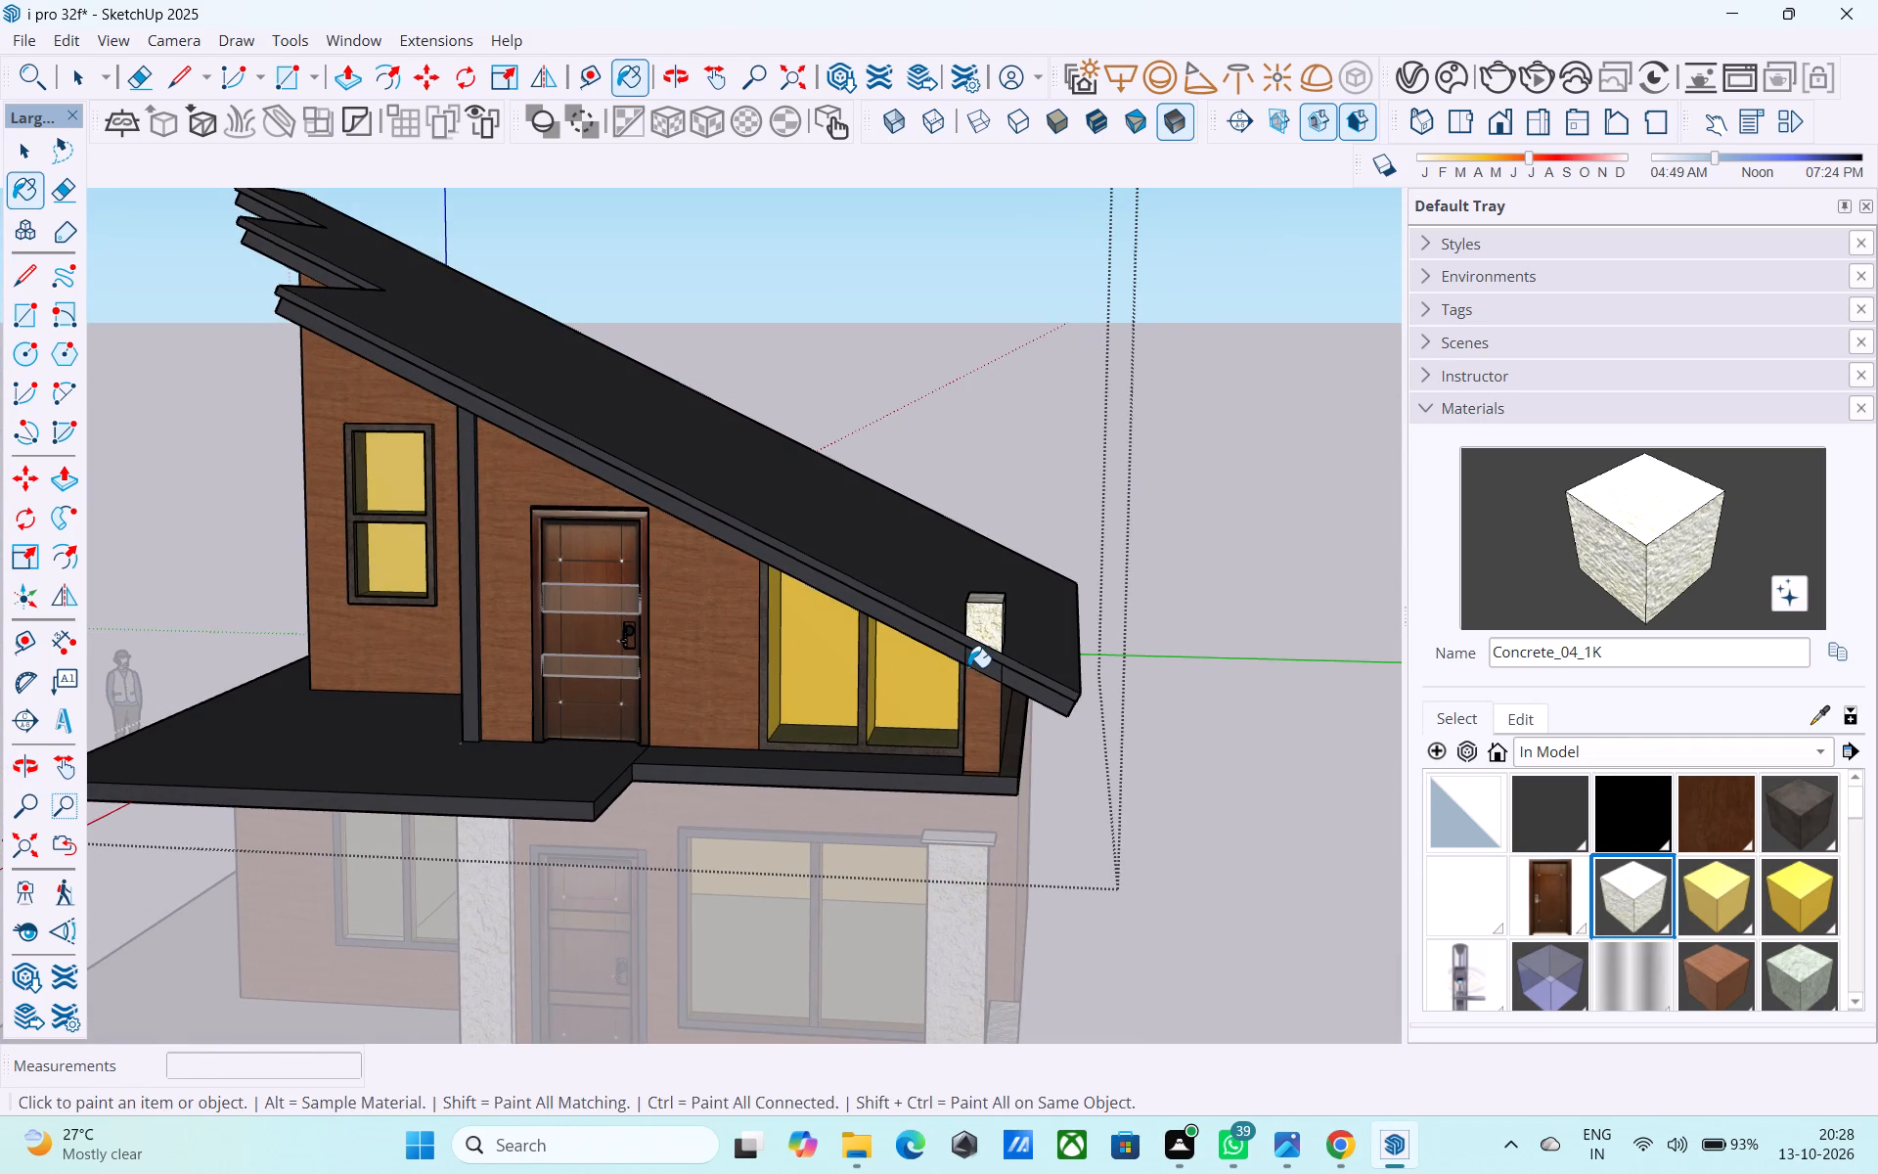
middle_click_drag(962, 669, 950, 706, "shift")
scroll(950, 706, "up", 6)
key("space")
scroll(950, 706, "down", 7)
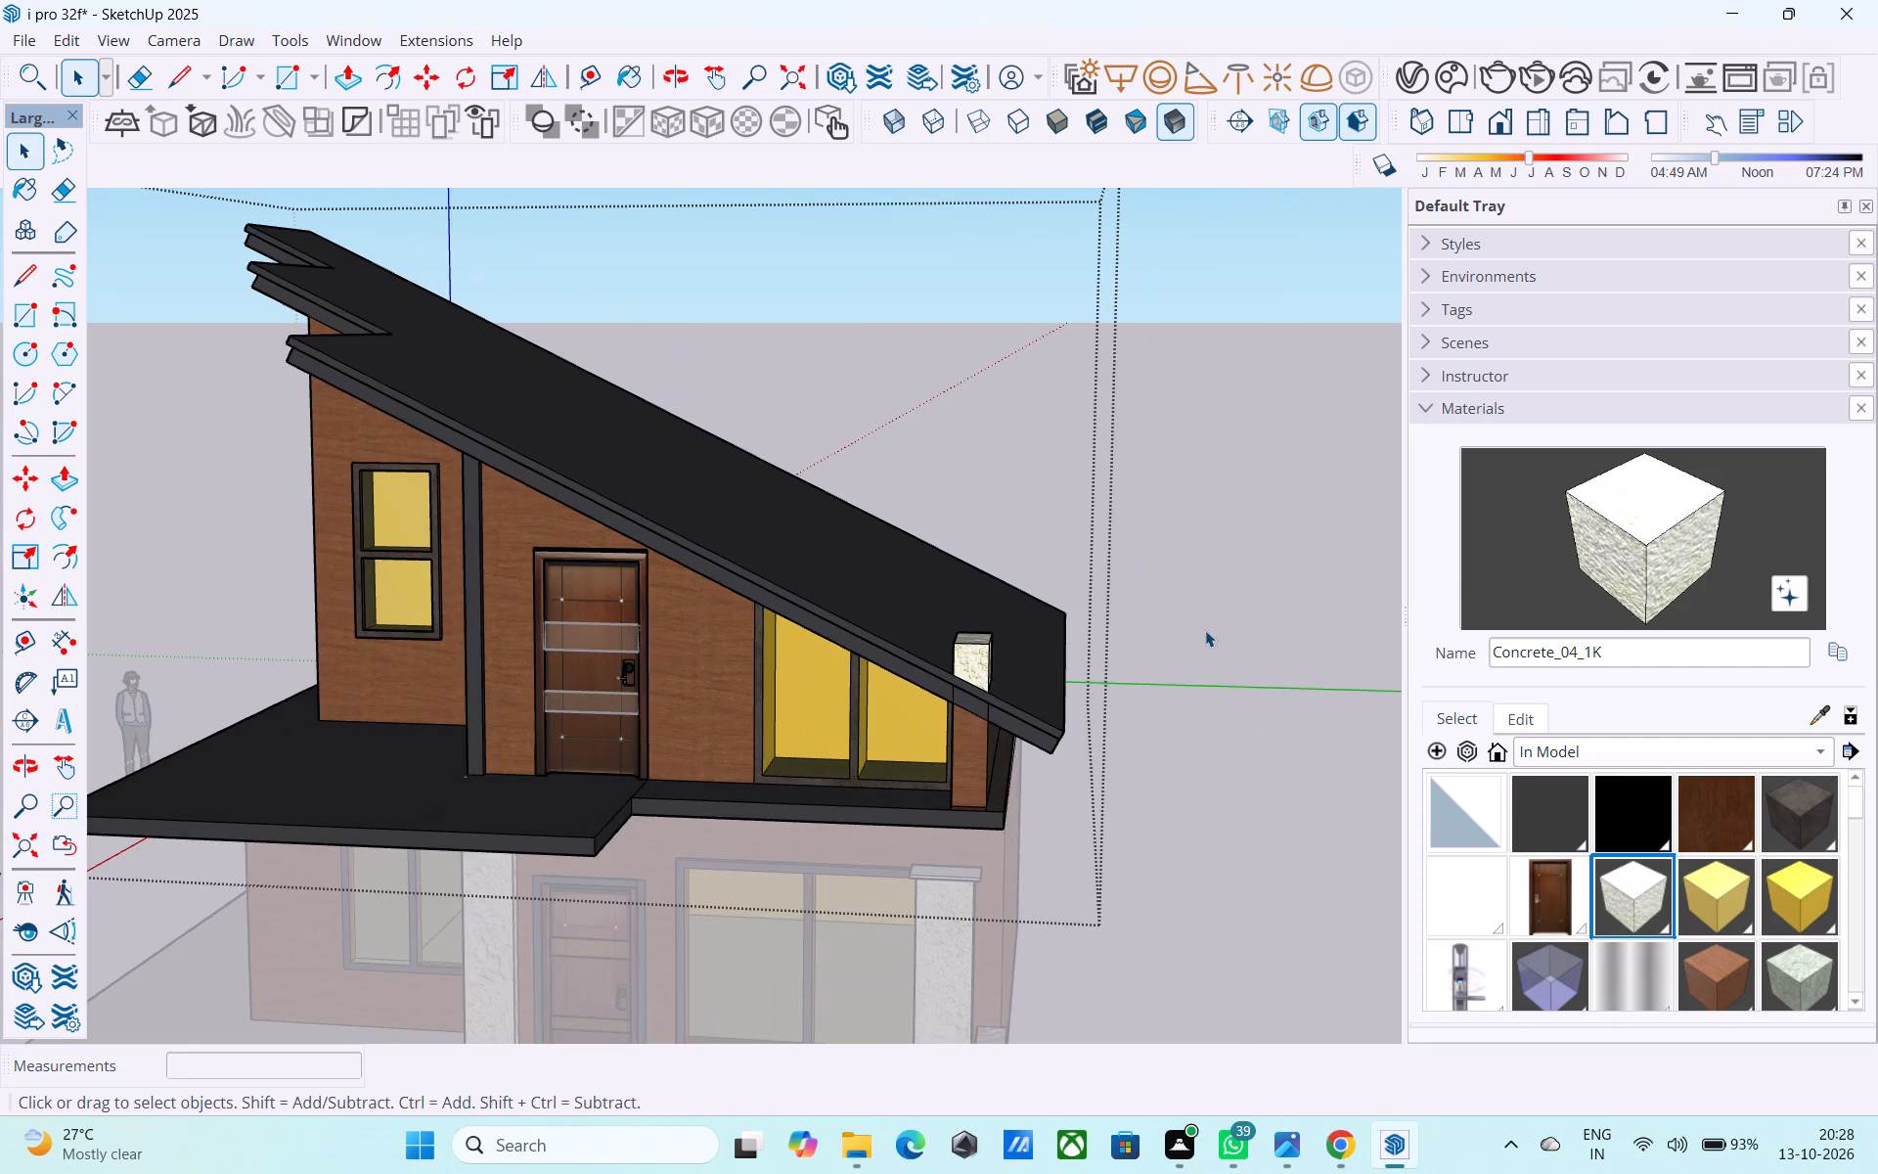
left_click(1205, 629)
scroll(1147, 655, "down", 4)
middle_click_drag(1145, 661, 1284, 512)
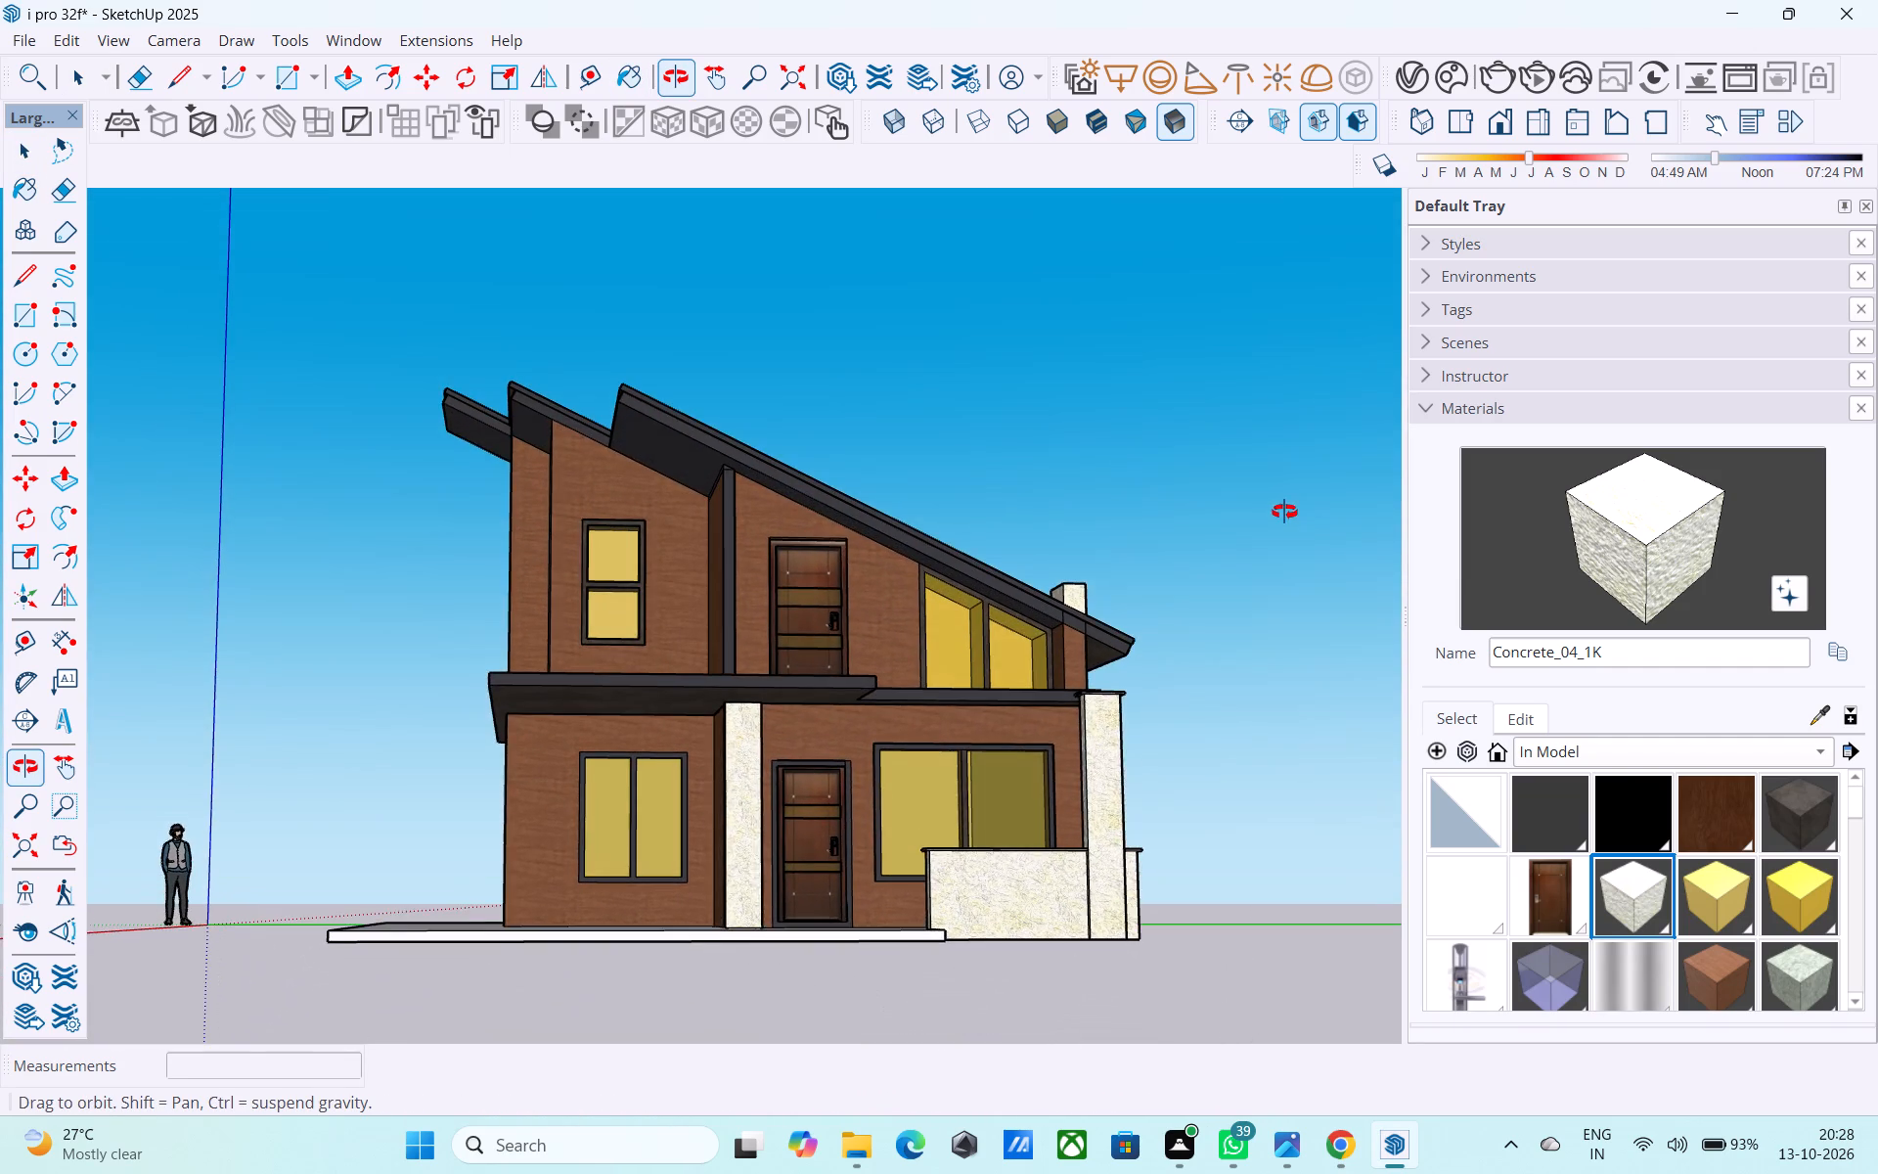
middle_click_drag(1284, 512, 1230, 654)
Reopen the upper-floor group containing the chimney block for editing.
scroll(1136, 693, "up", 12)
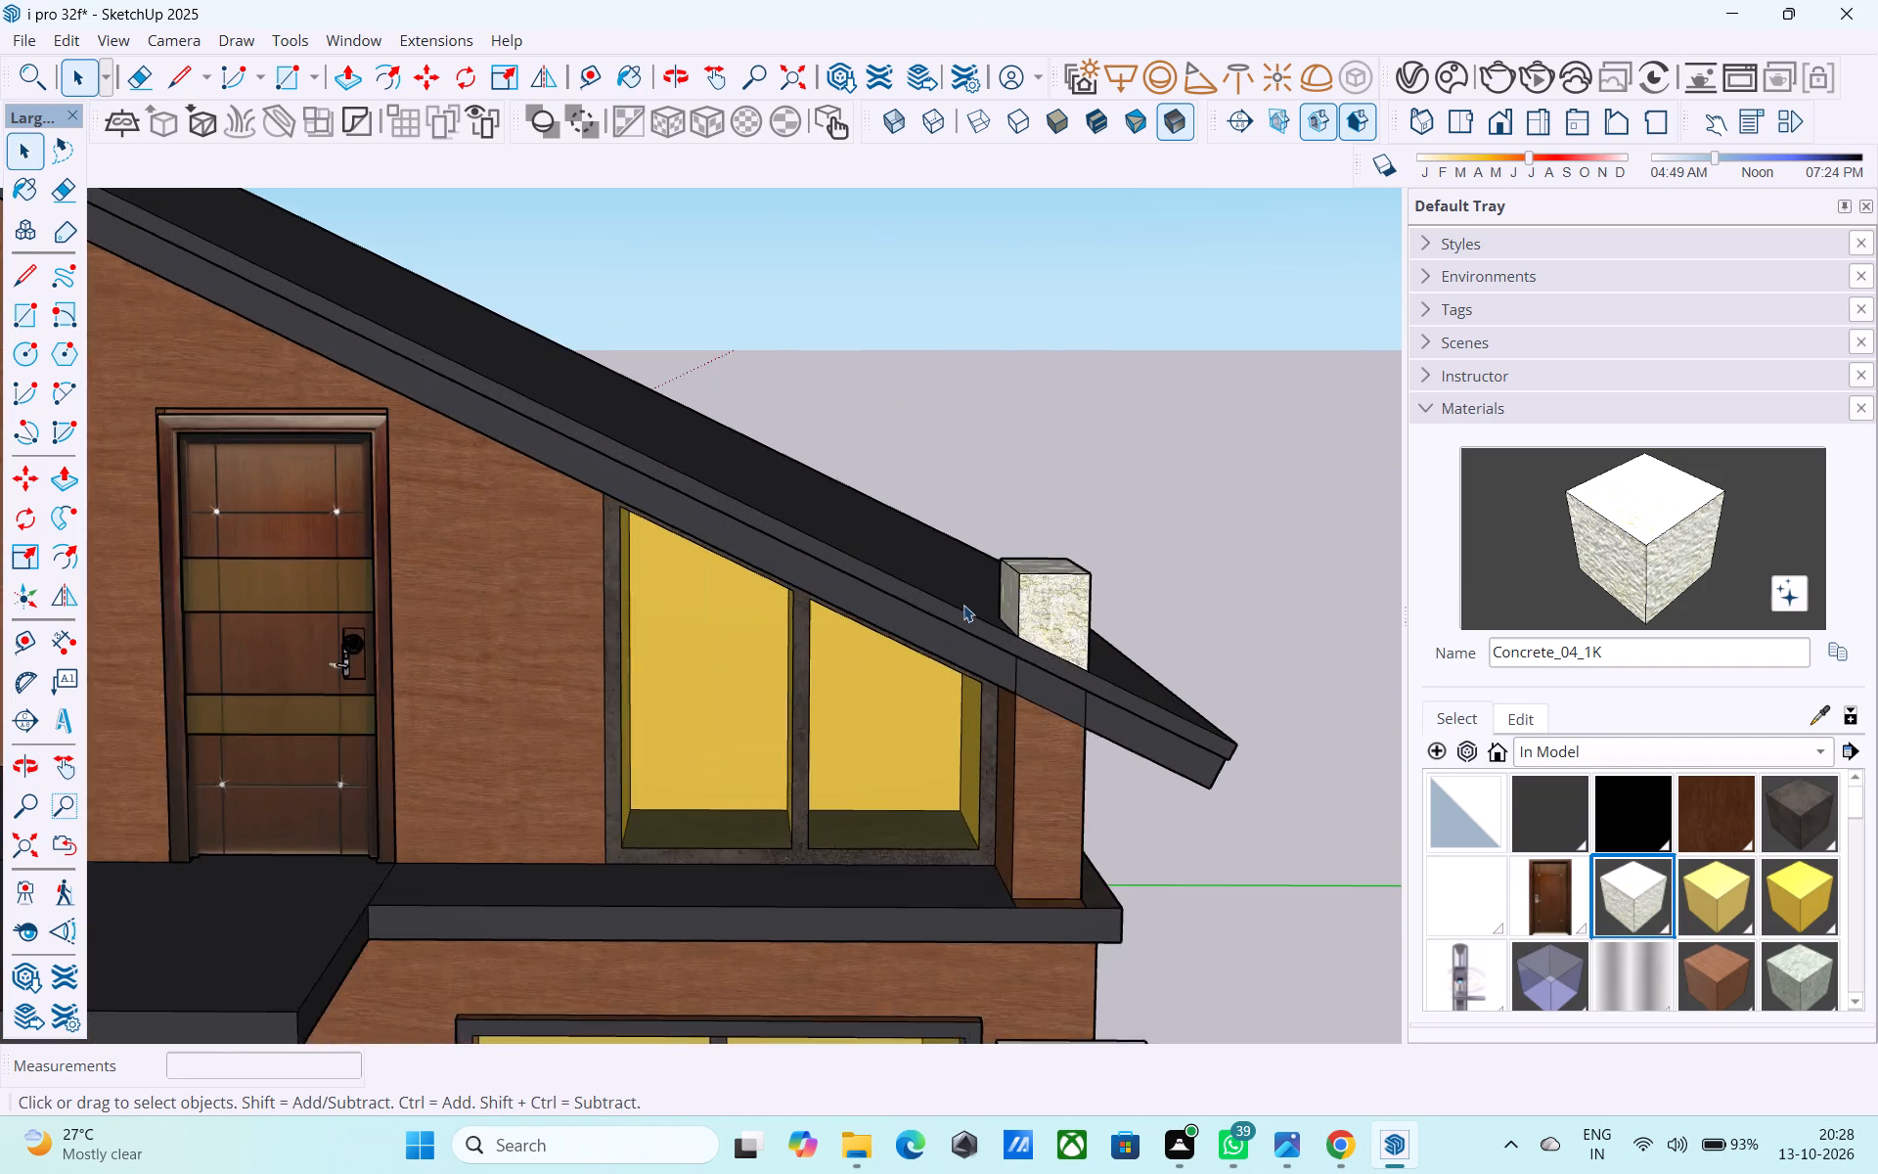
scroll(963, 605, "up", 8)
left_click(1046, 596)
scroll(1047, 607, "up", 3)
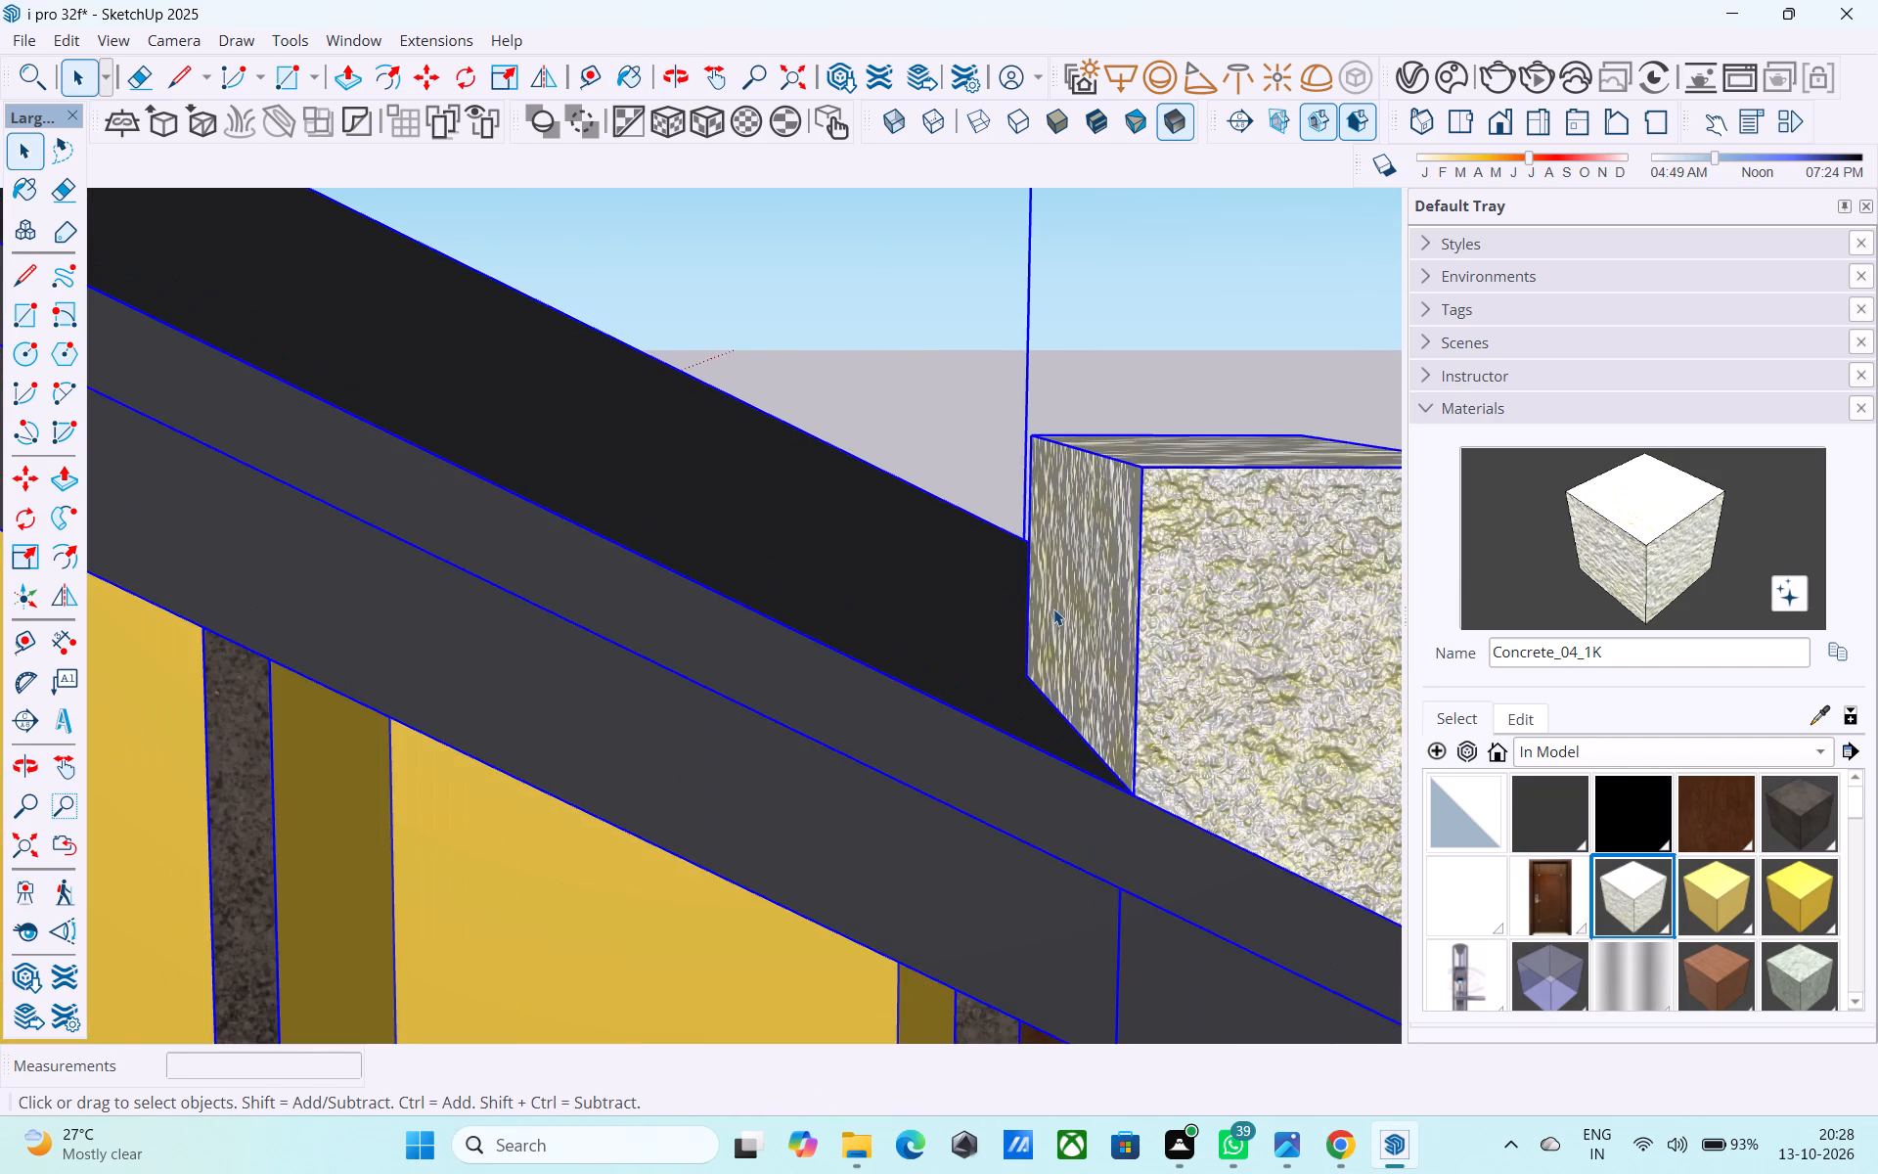
double_click(1053, 609)
scroll(1054, 609, "up", 5)
scroll(1054, 609, "down", 11)
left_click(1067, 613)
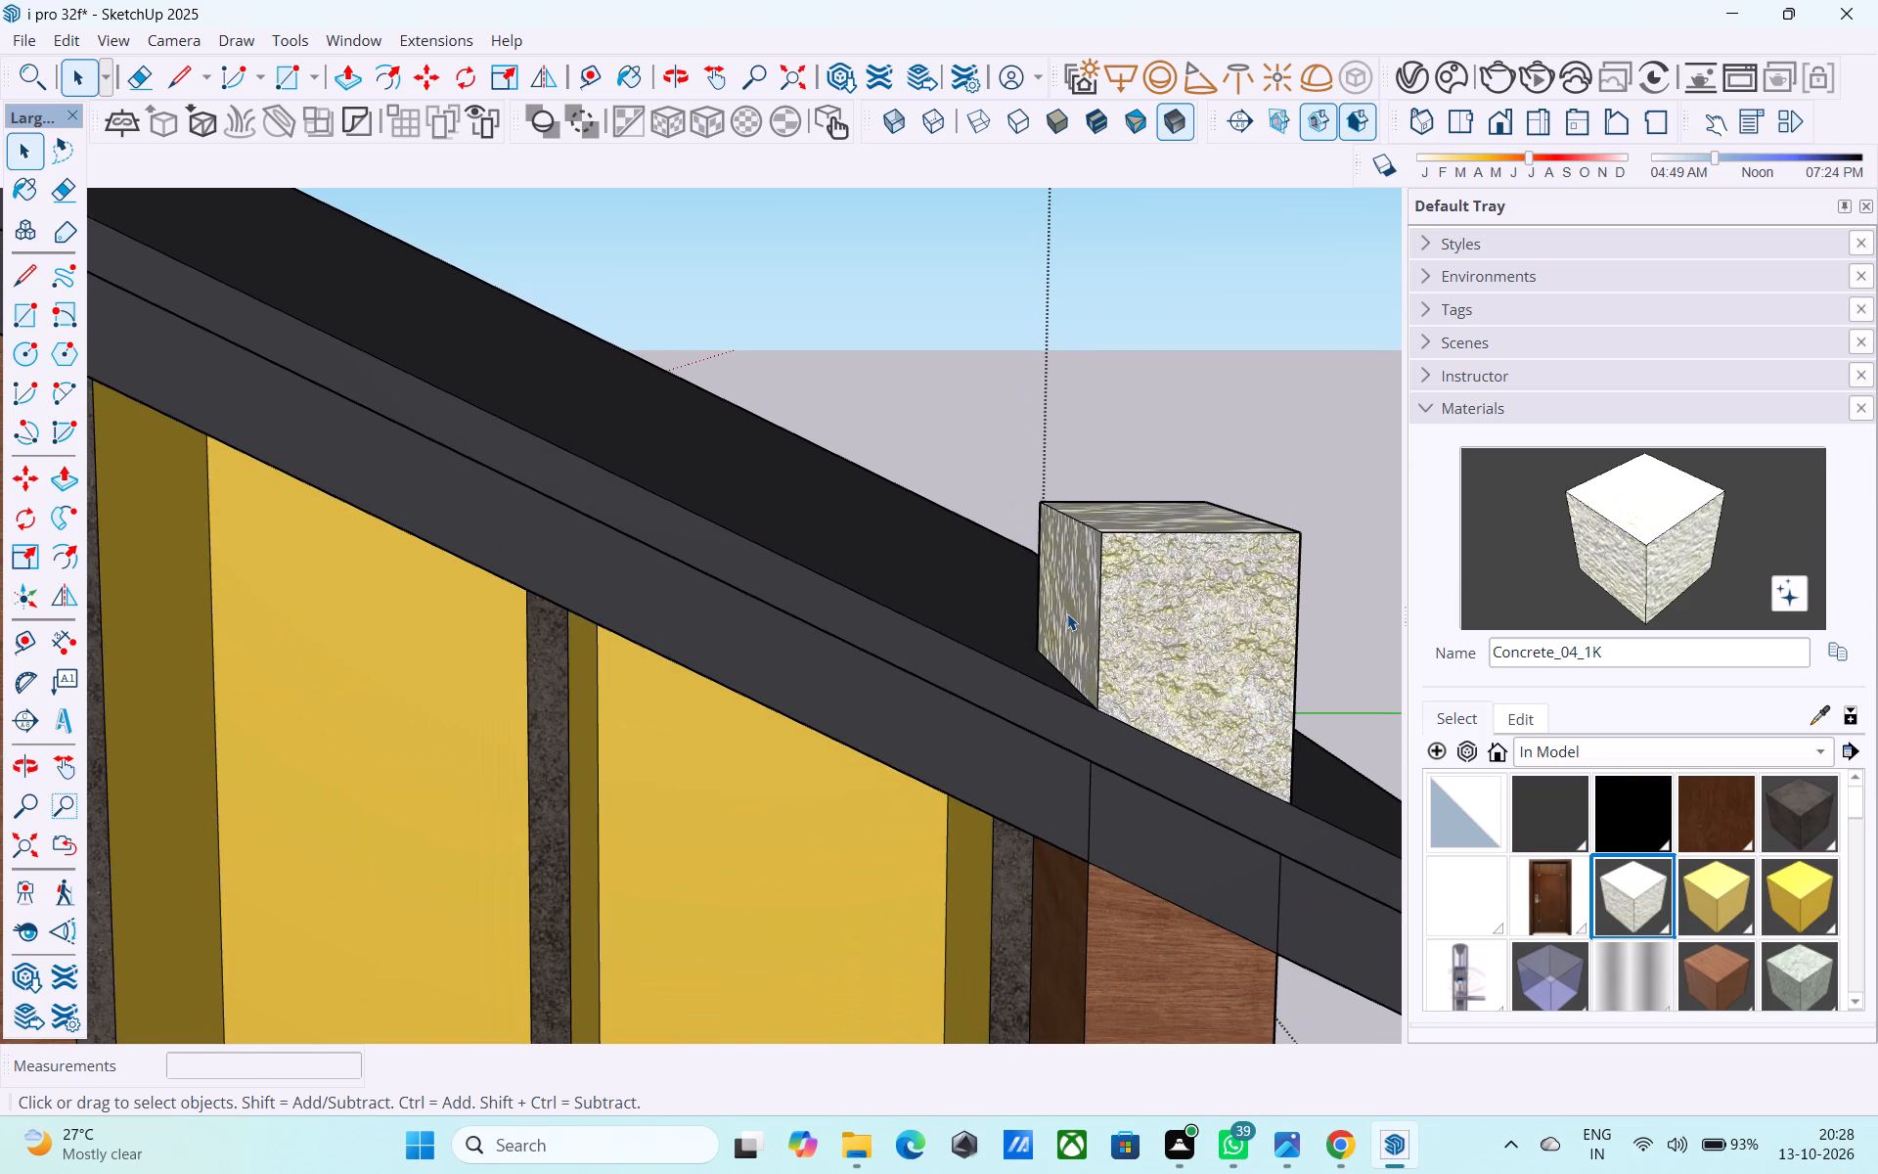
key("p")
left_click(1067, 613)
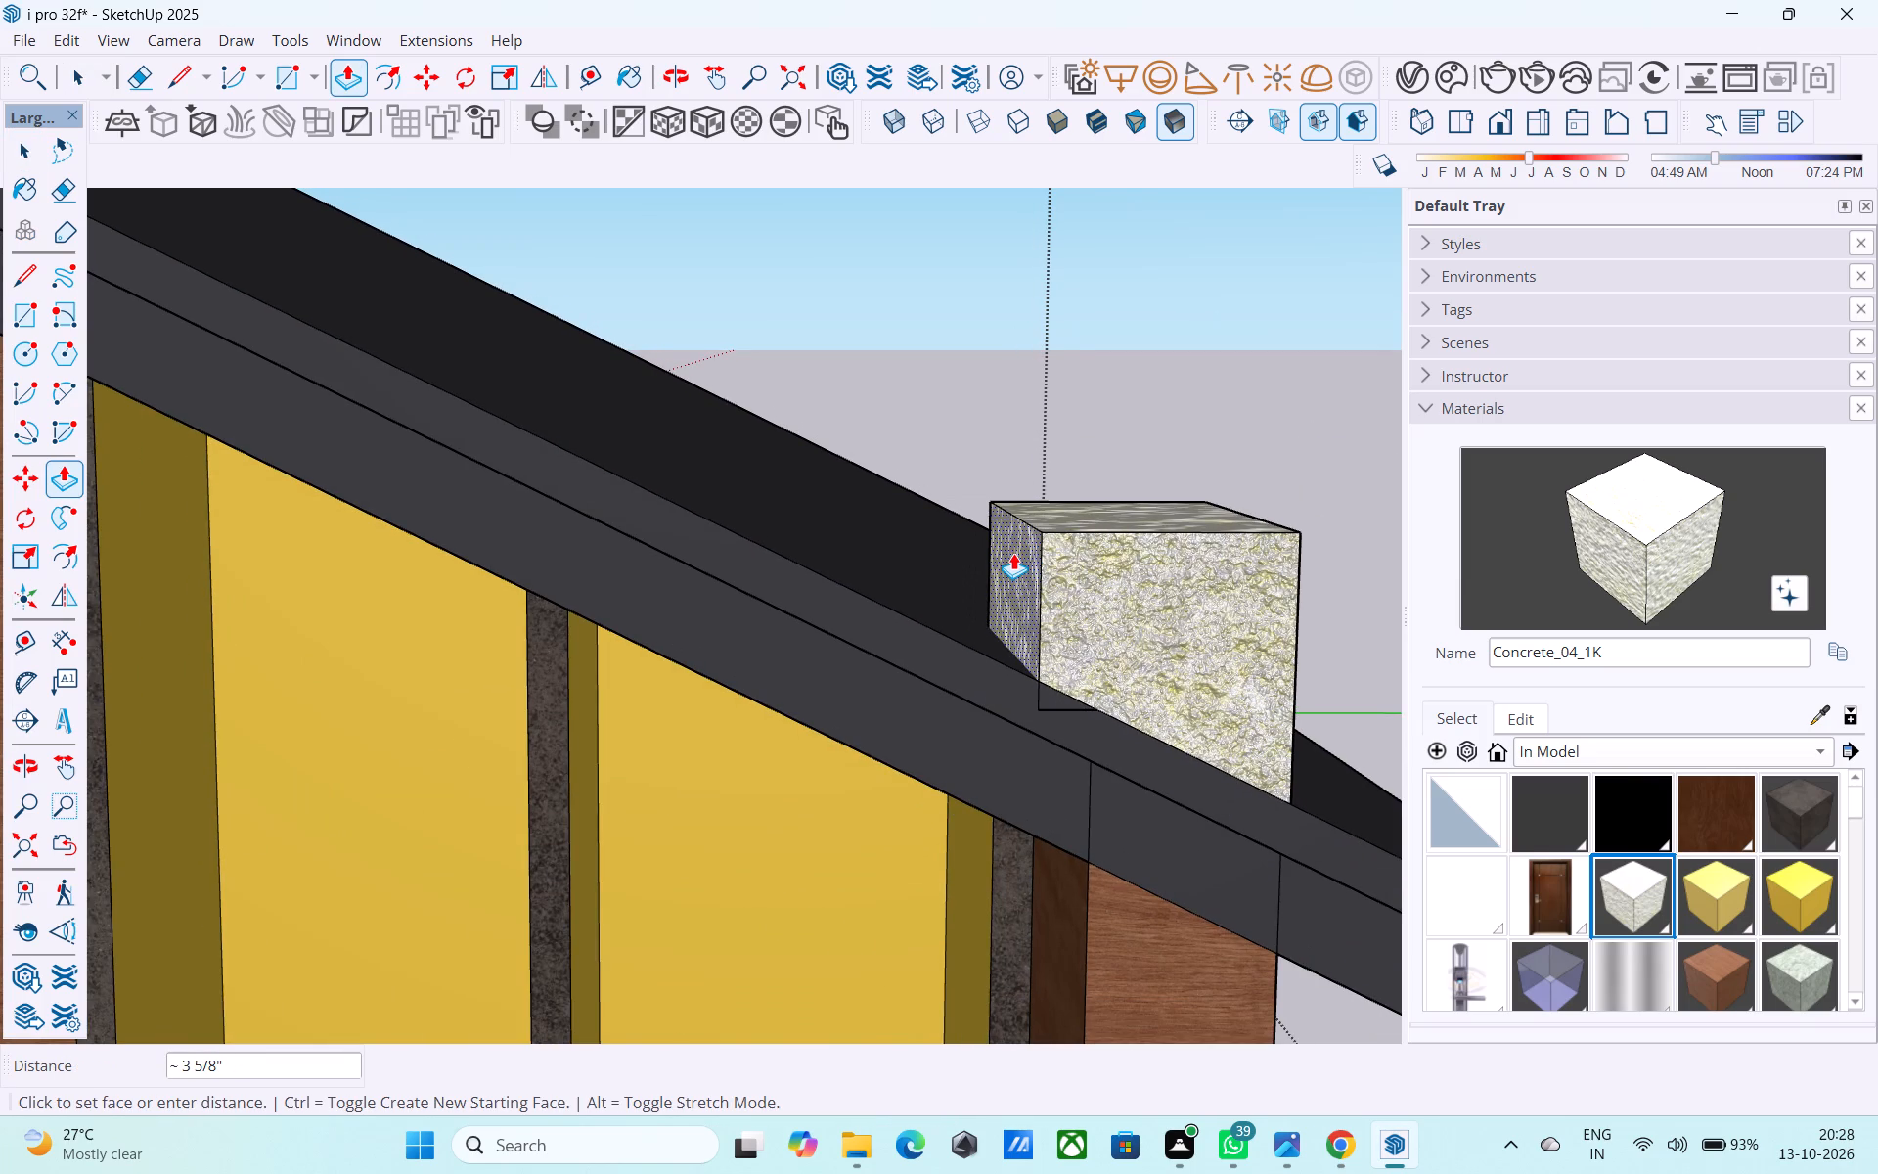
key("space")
Measure the front width of the chimney block and that of the ground-floor concrete pillar beneath it.
key("l")
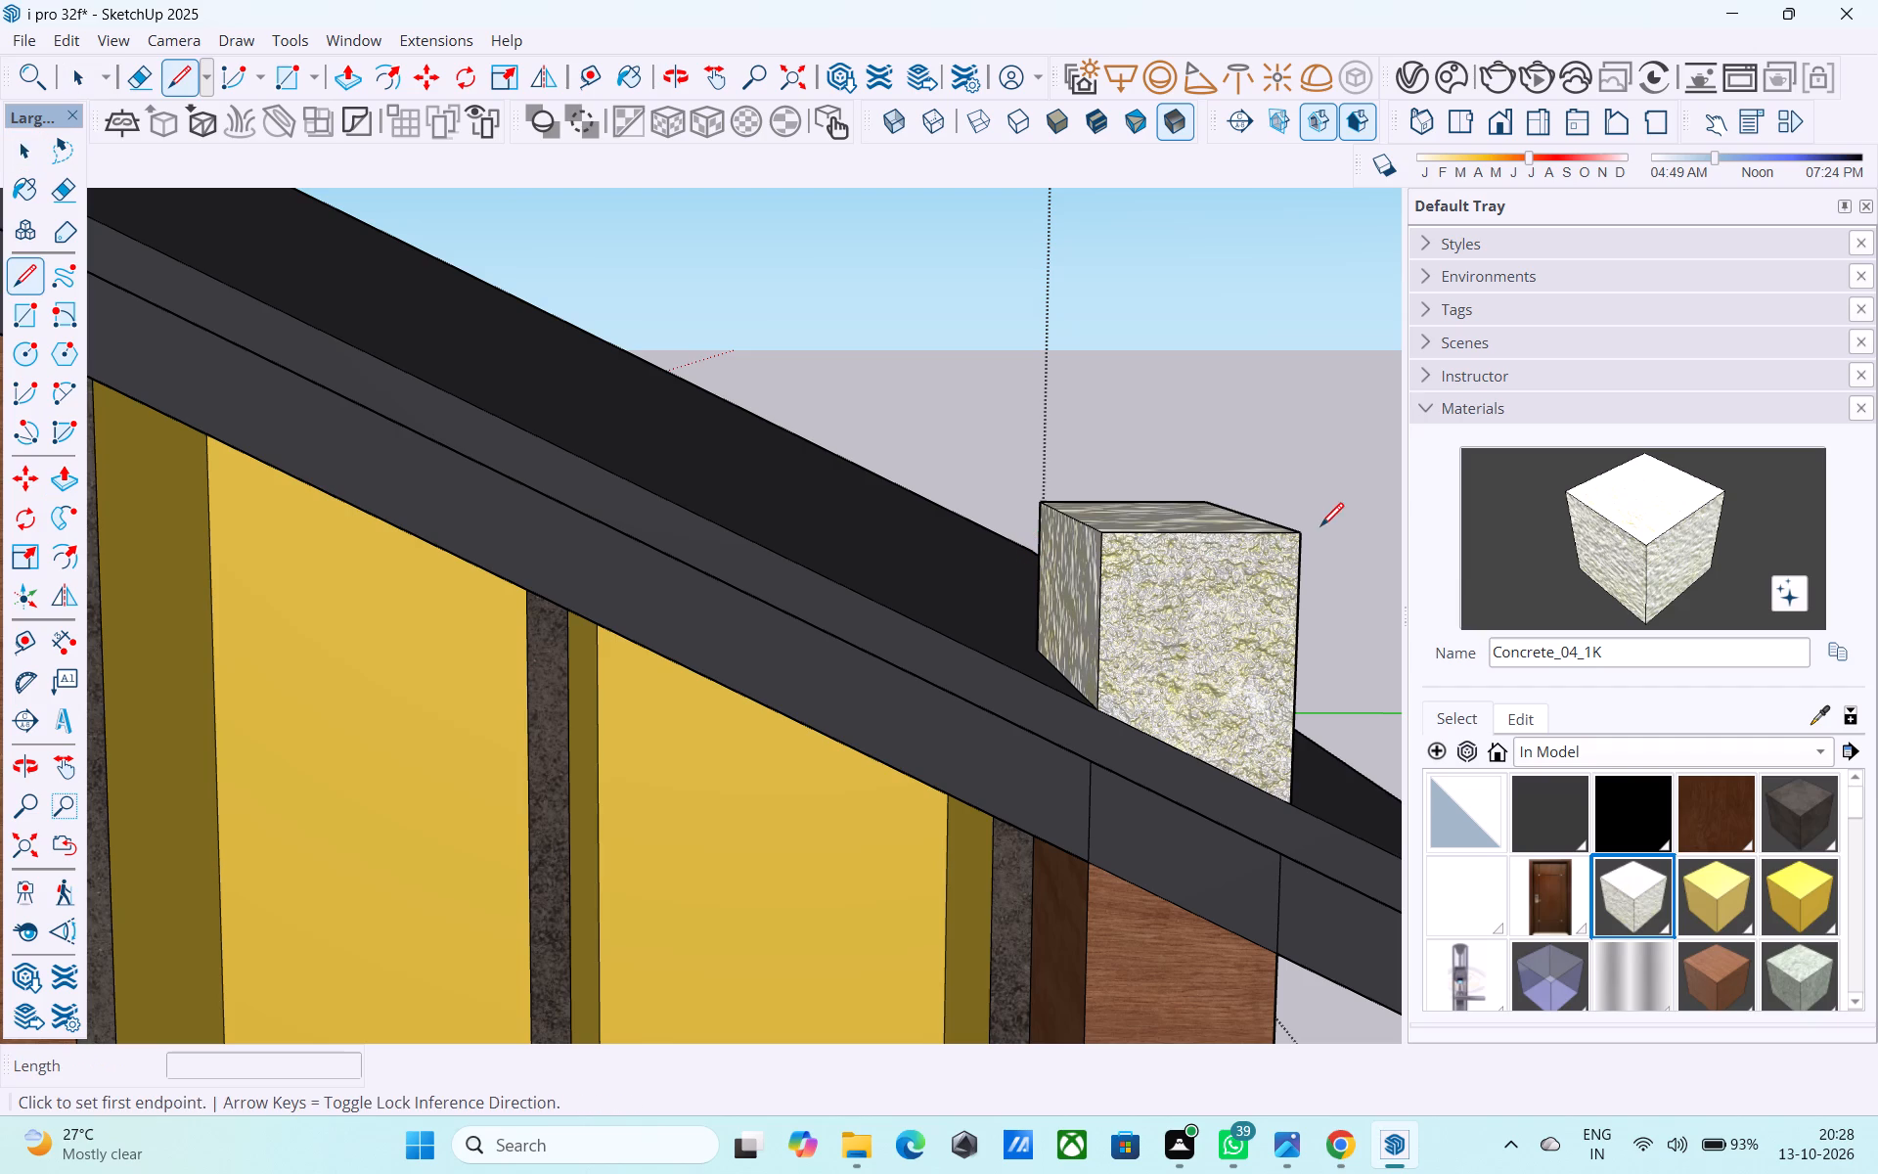
left_click(1291, 531)
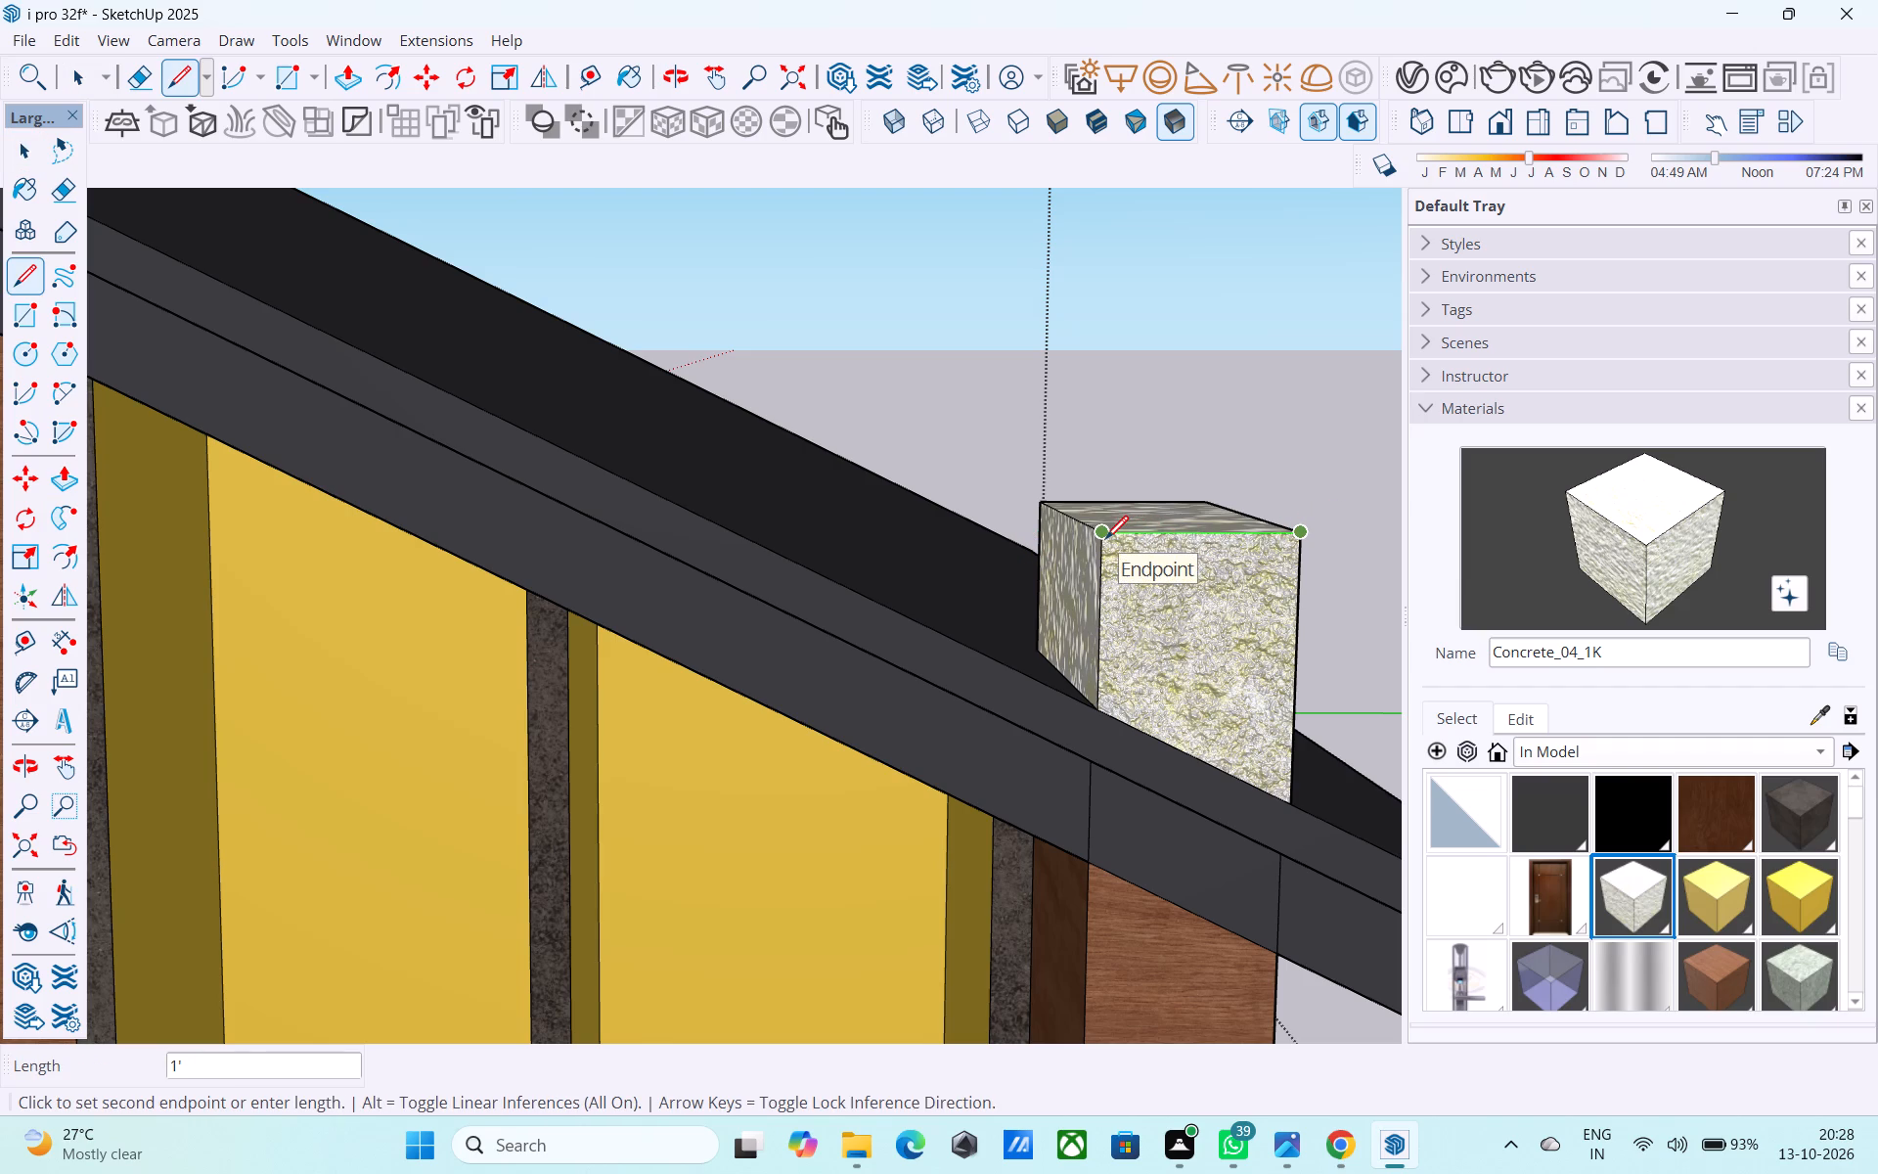
key("space")
left_click(1087, 549)
scroll(1053, 550, "down", 6)
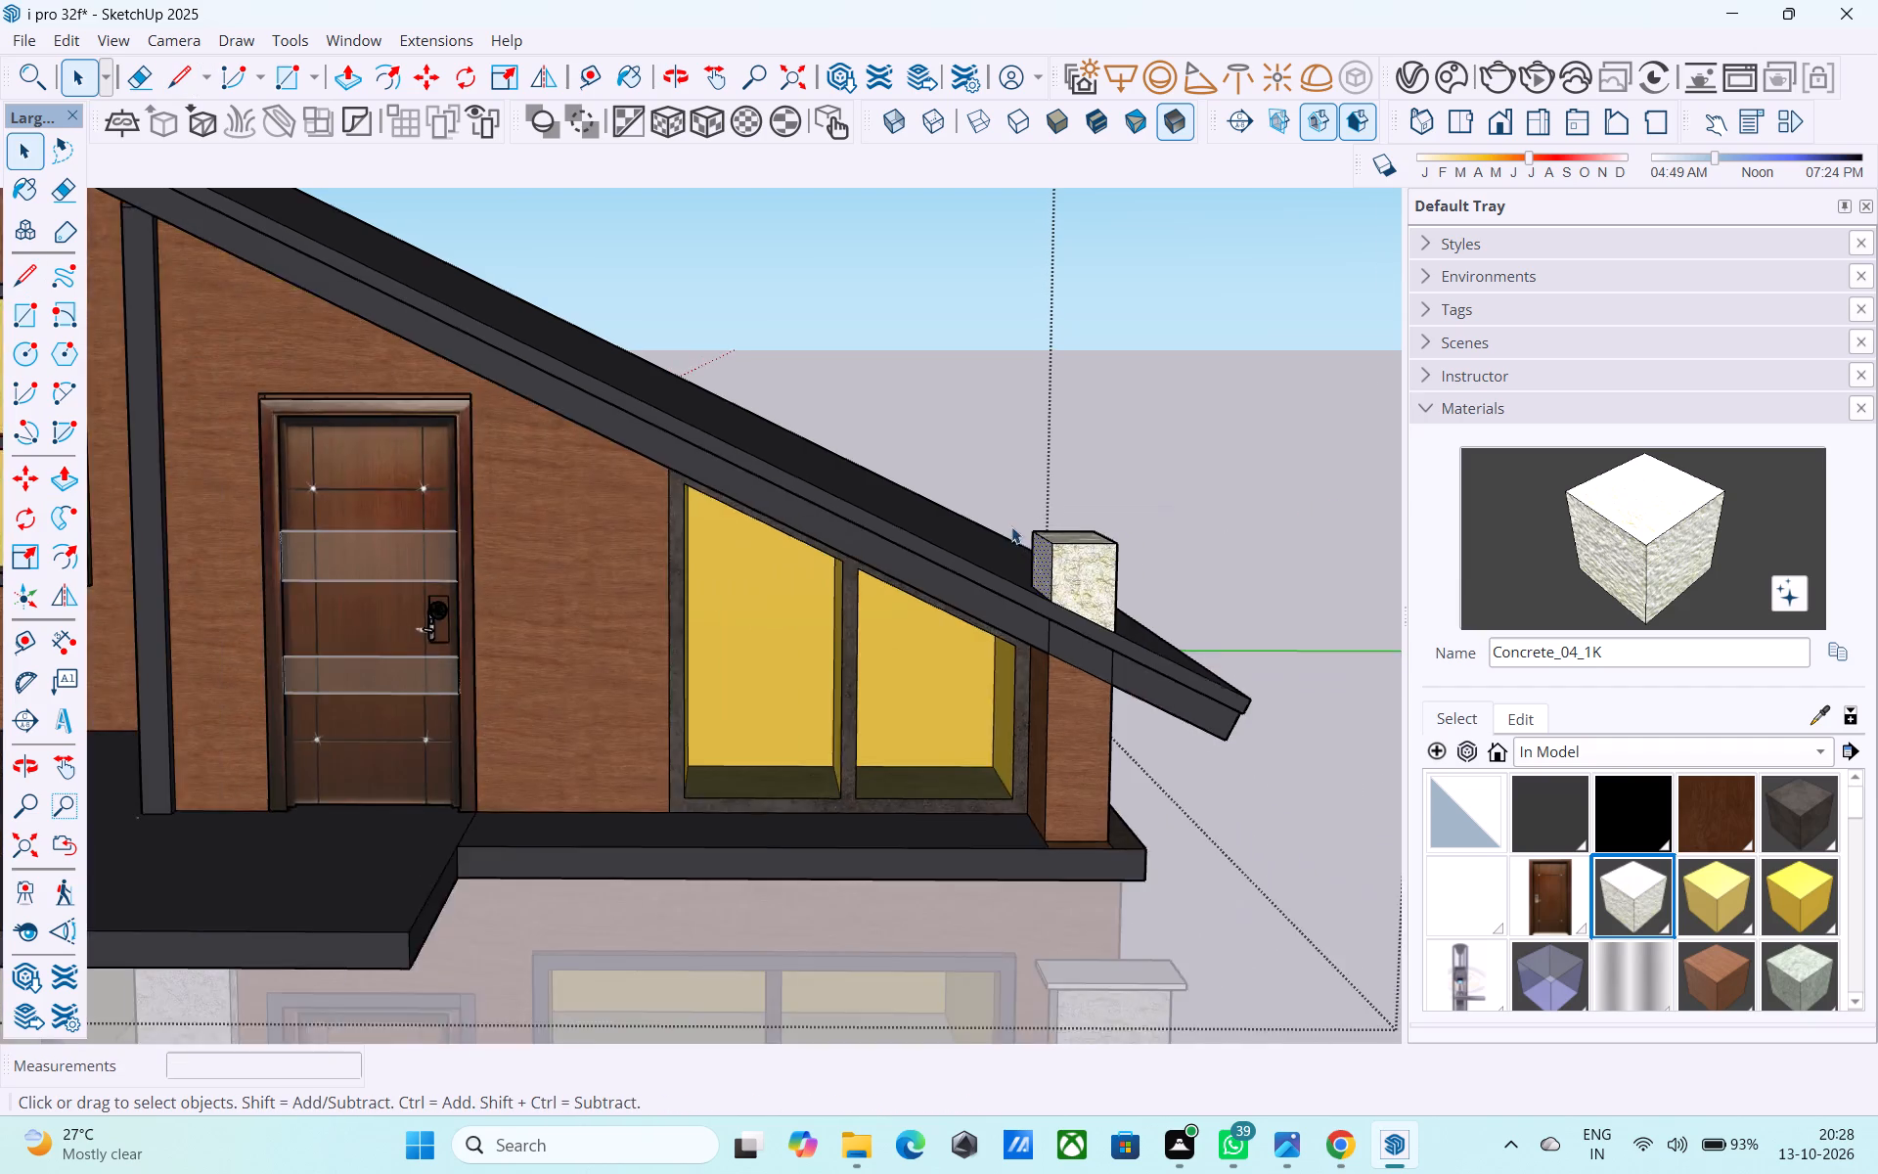
scroll(1011, 526, "down", 9)
middle_click_drag(1133, 681, 1078, 586)
scroll(1028, 557, "up", 5)
scroll(1040, 728, "up", 4)
key("l")
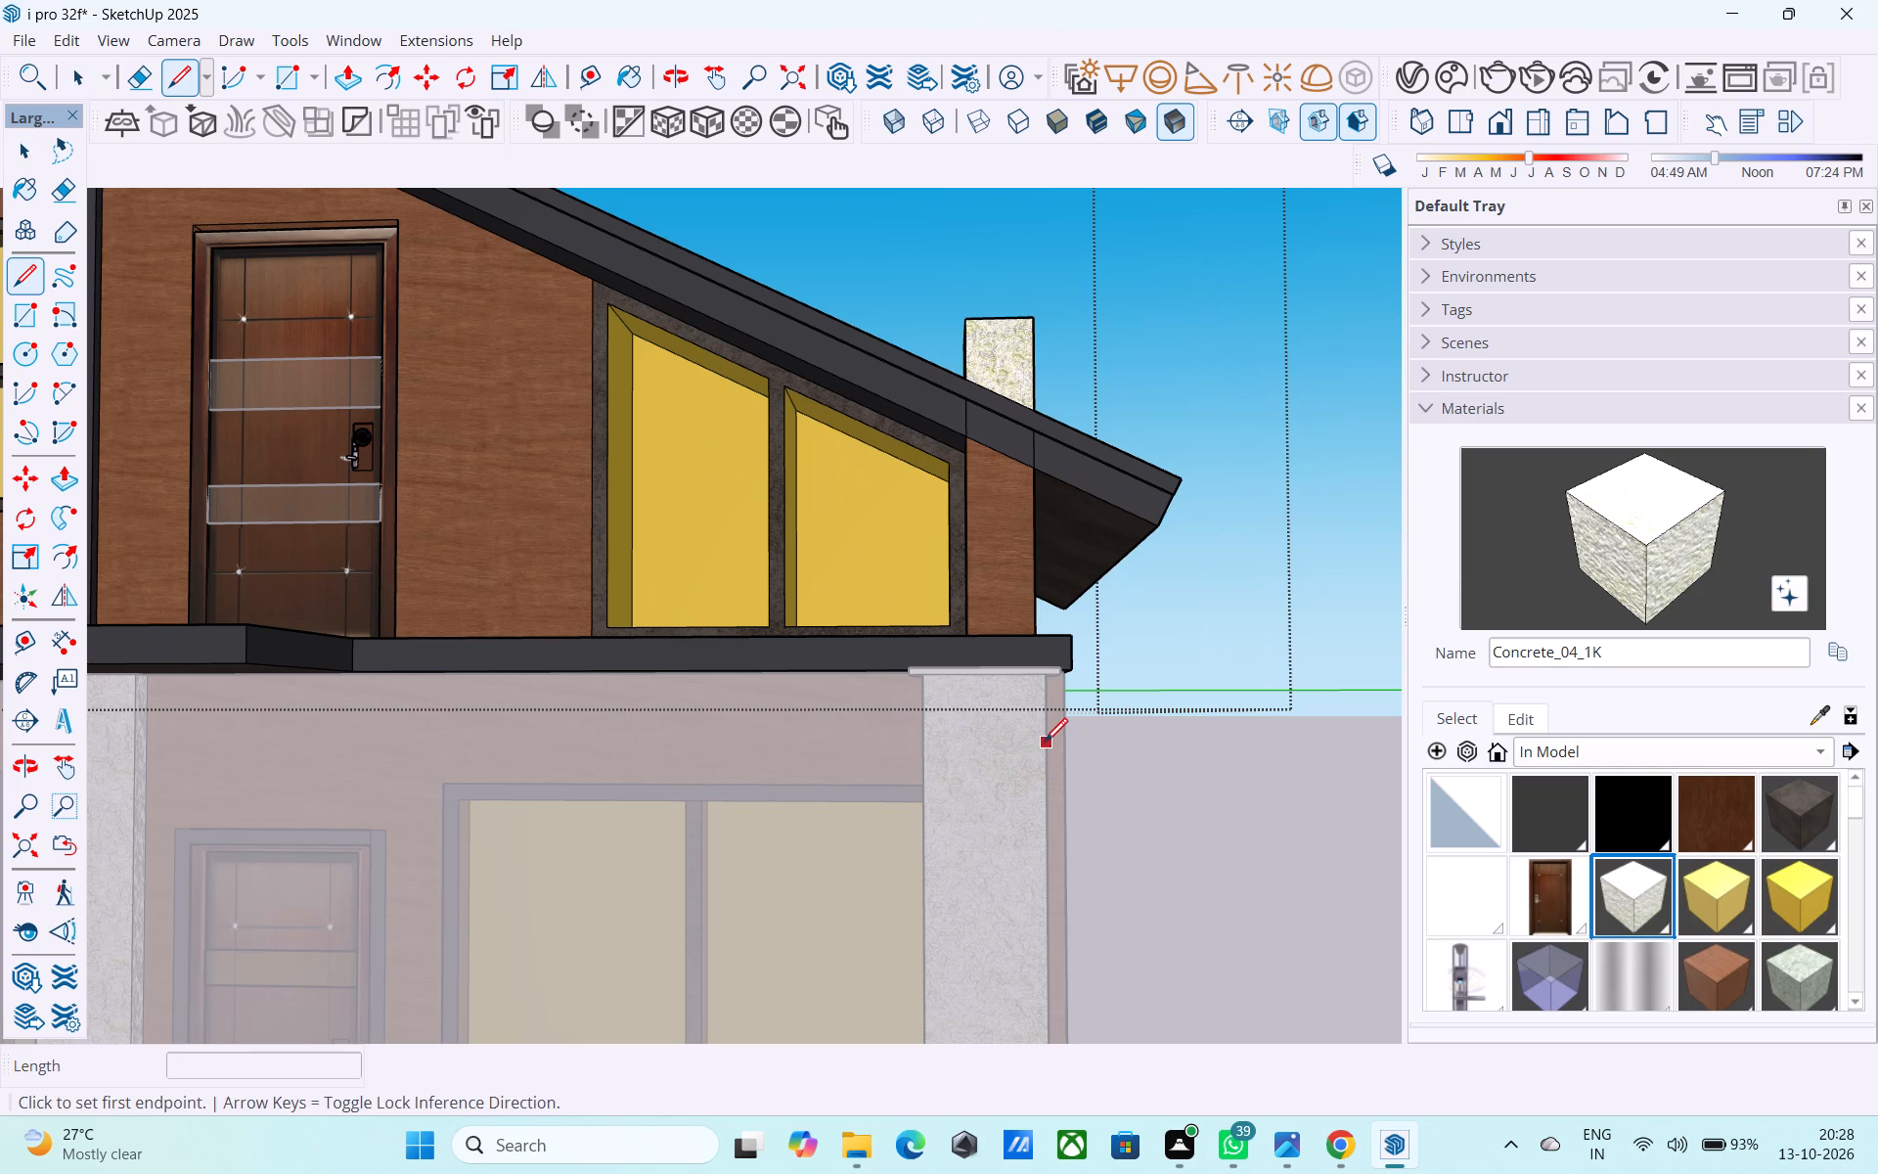
left_click(1042, 735)
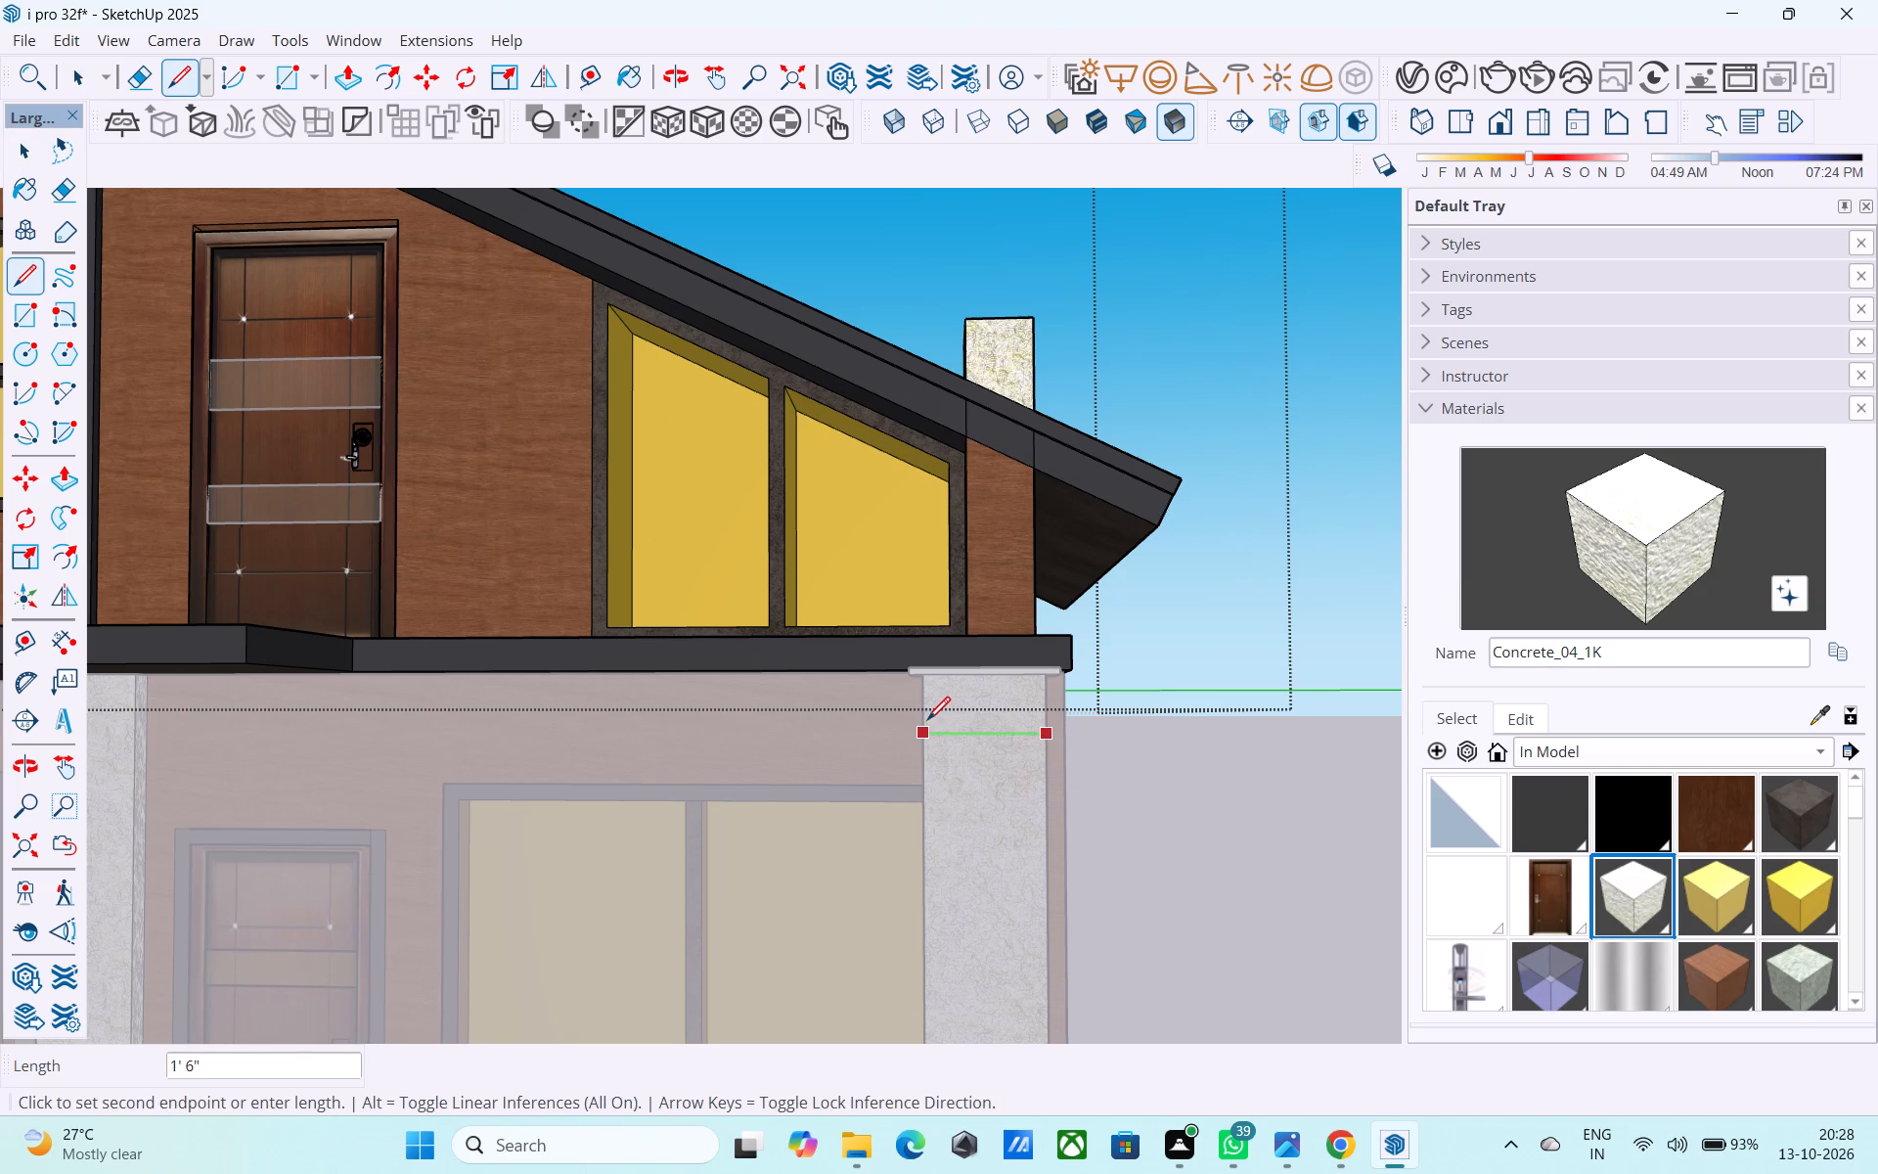
key("space")
Push/Pull the chimney block's window-side face outward by 6".
scroll(923, 626, "down", 2)
middle_click_drag(912, 640, 877, 794, "shift")
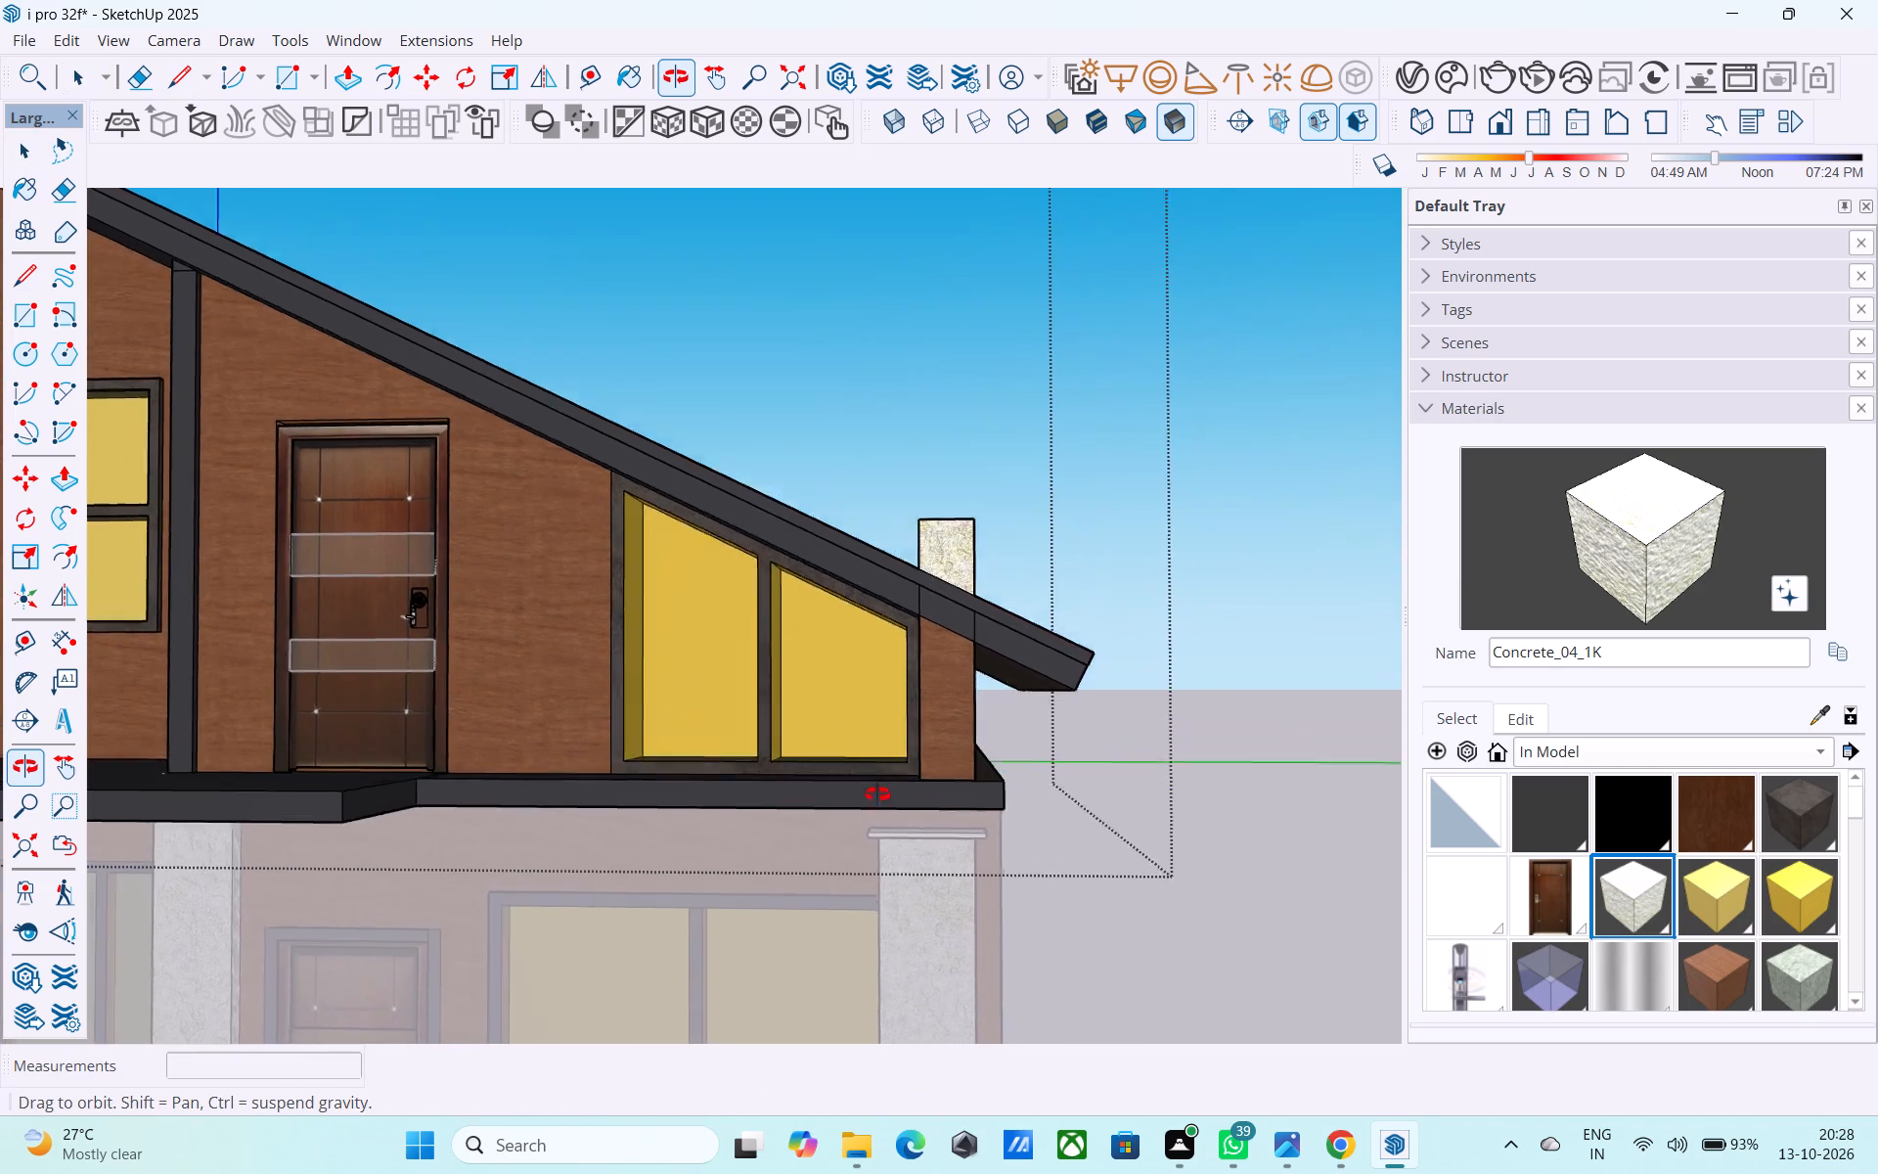
middle_click_drag(877, 794, 1092, 928, "shift")
scroll(1060, 485, "up", 10)
left_click(920, 676)
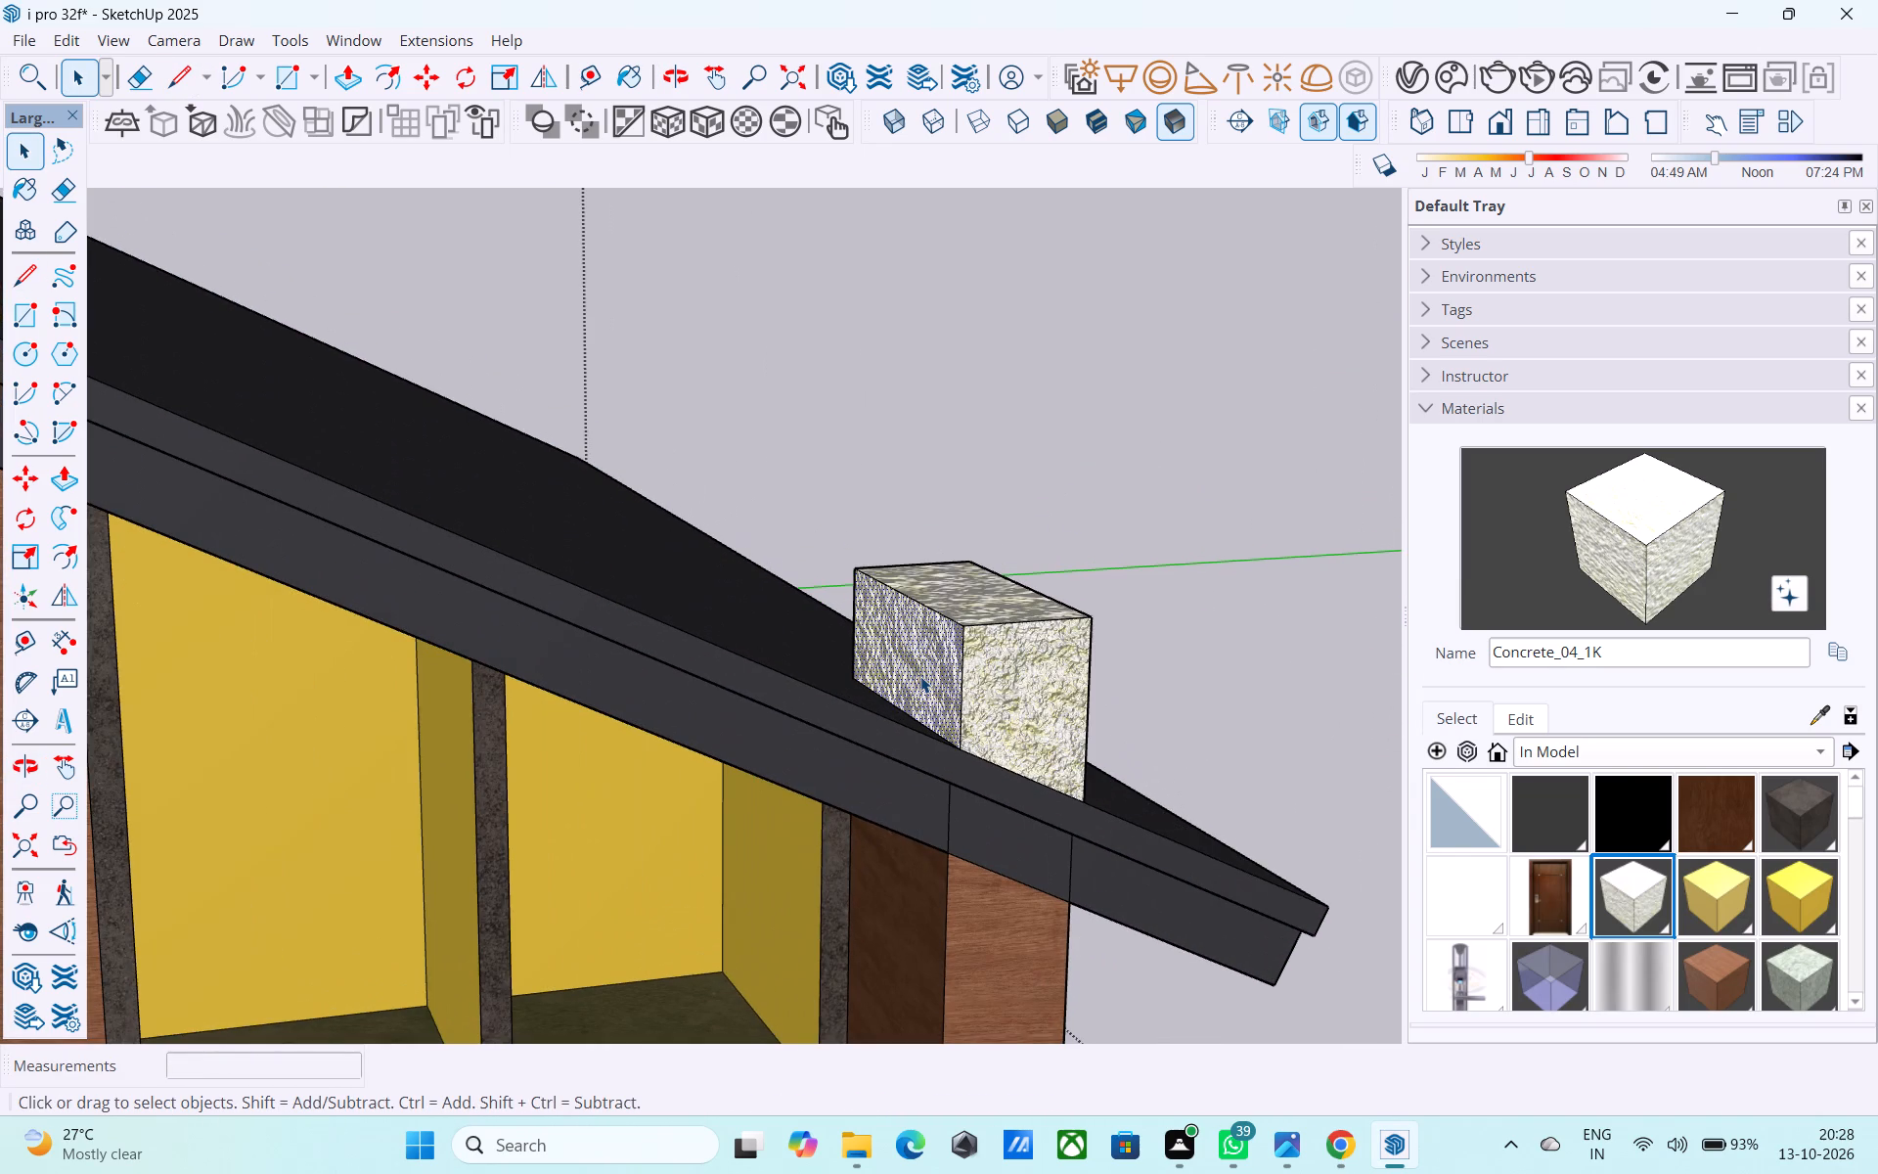
left_click(920, 652)
key("p")
left_click(920, 652)
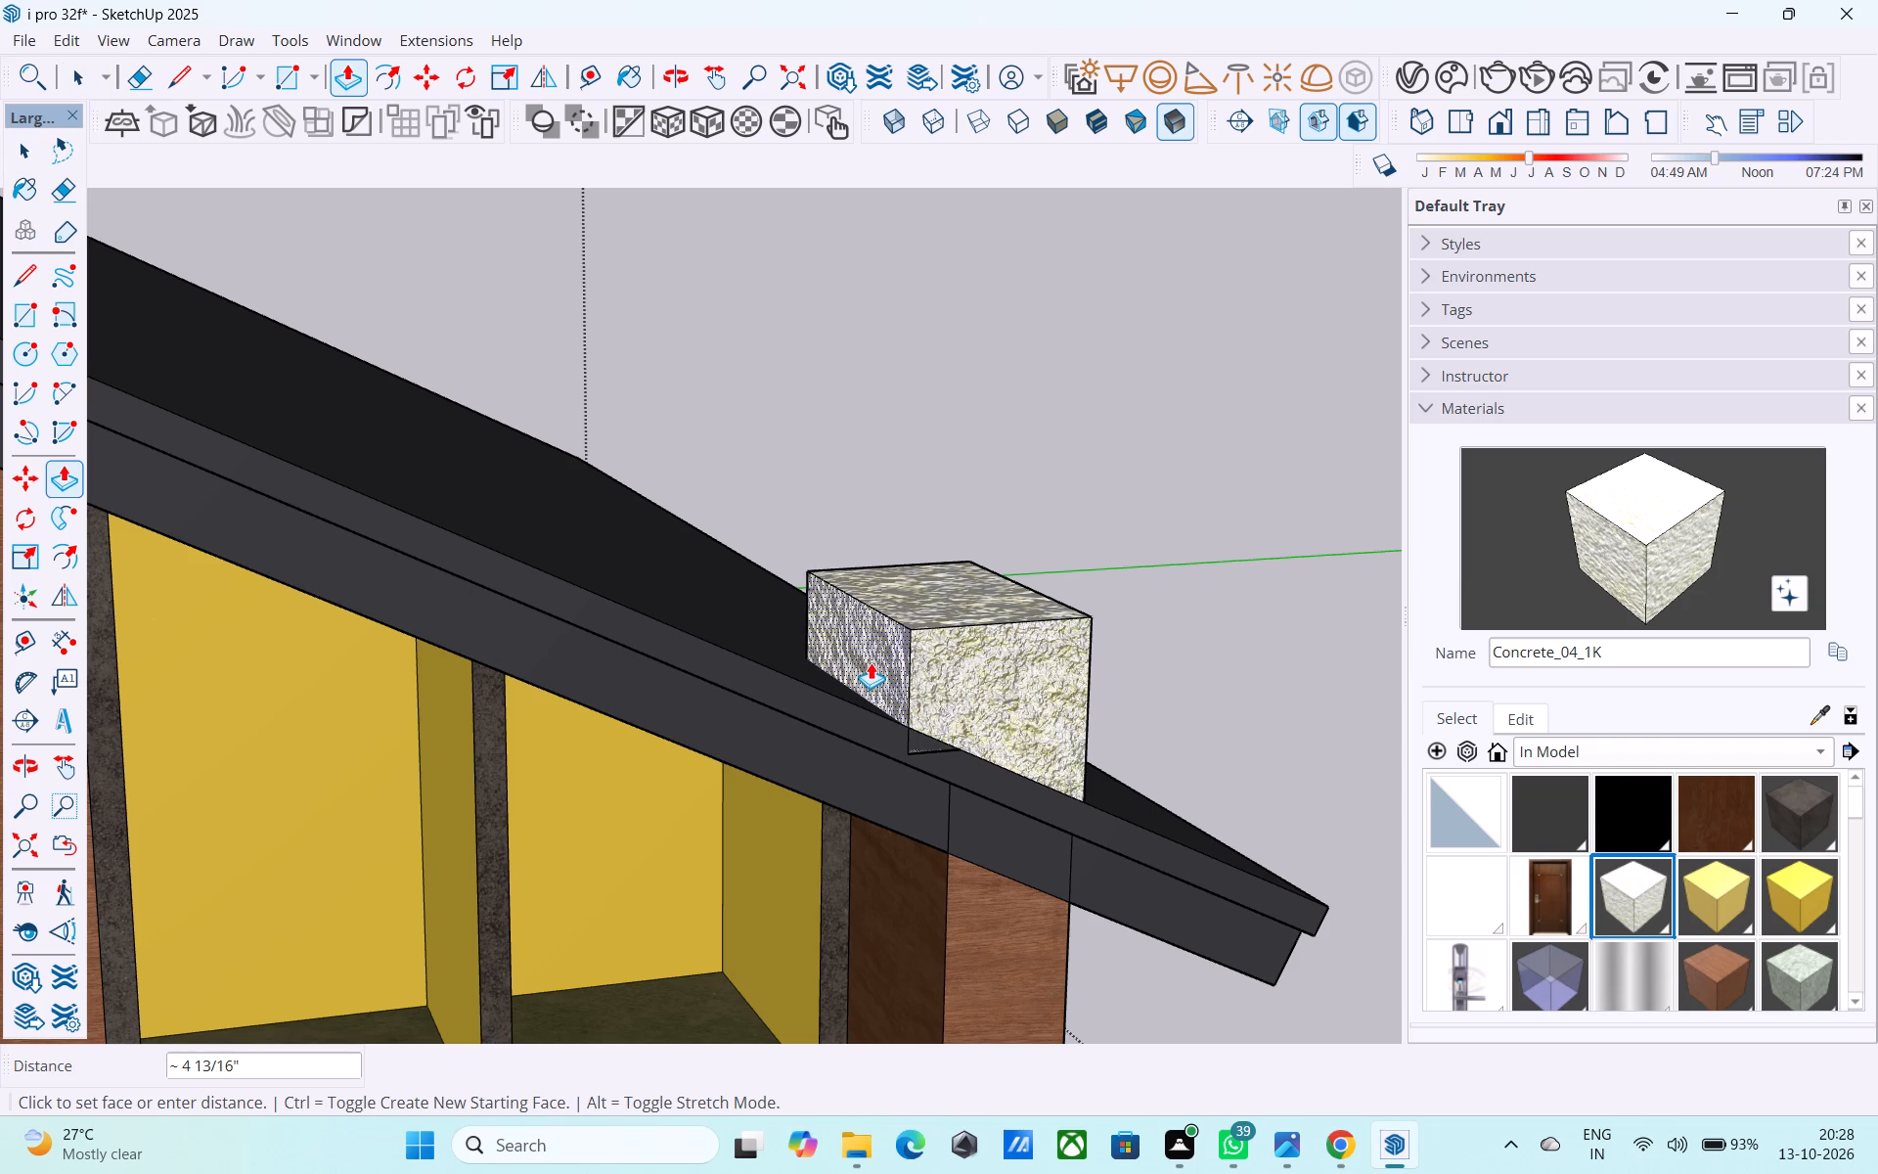
type("6\"")
key("Return")
key("space")
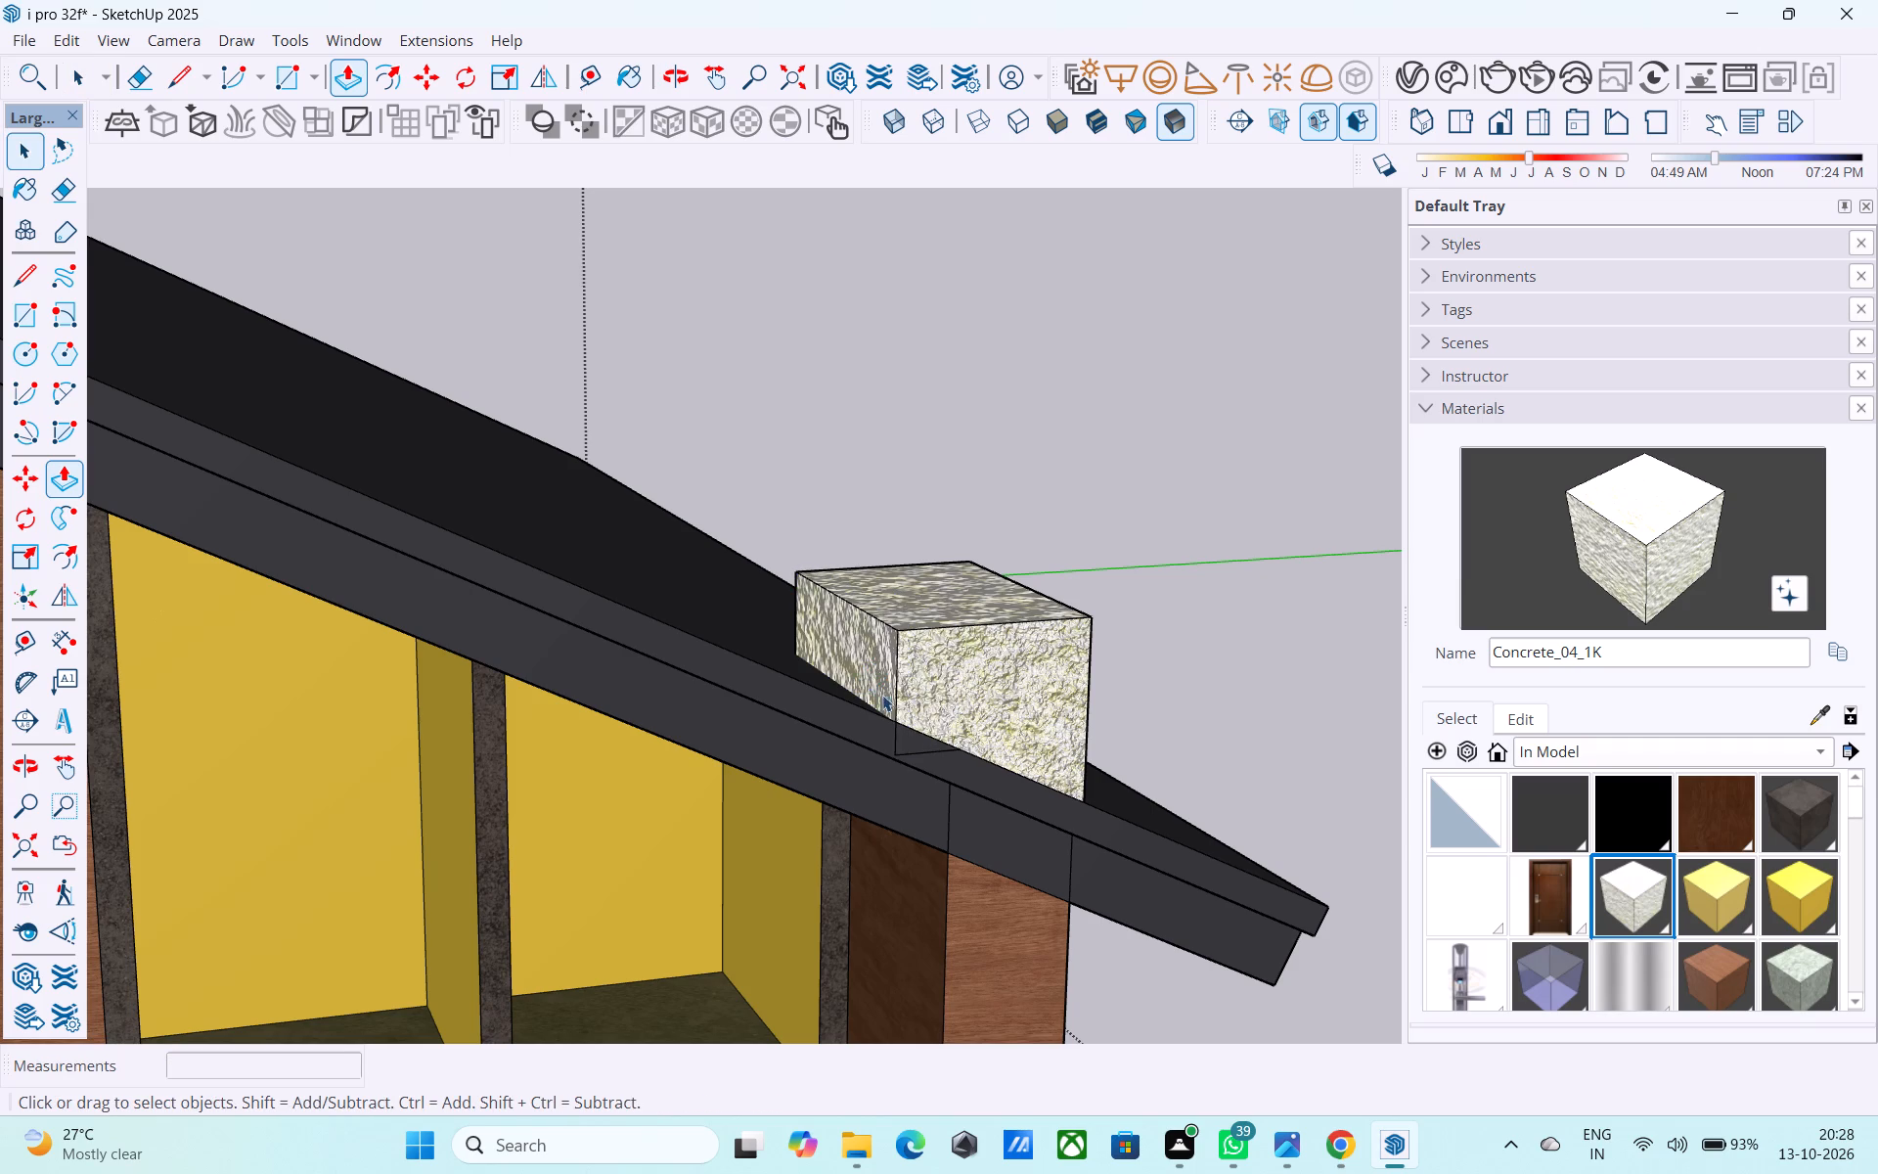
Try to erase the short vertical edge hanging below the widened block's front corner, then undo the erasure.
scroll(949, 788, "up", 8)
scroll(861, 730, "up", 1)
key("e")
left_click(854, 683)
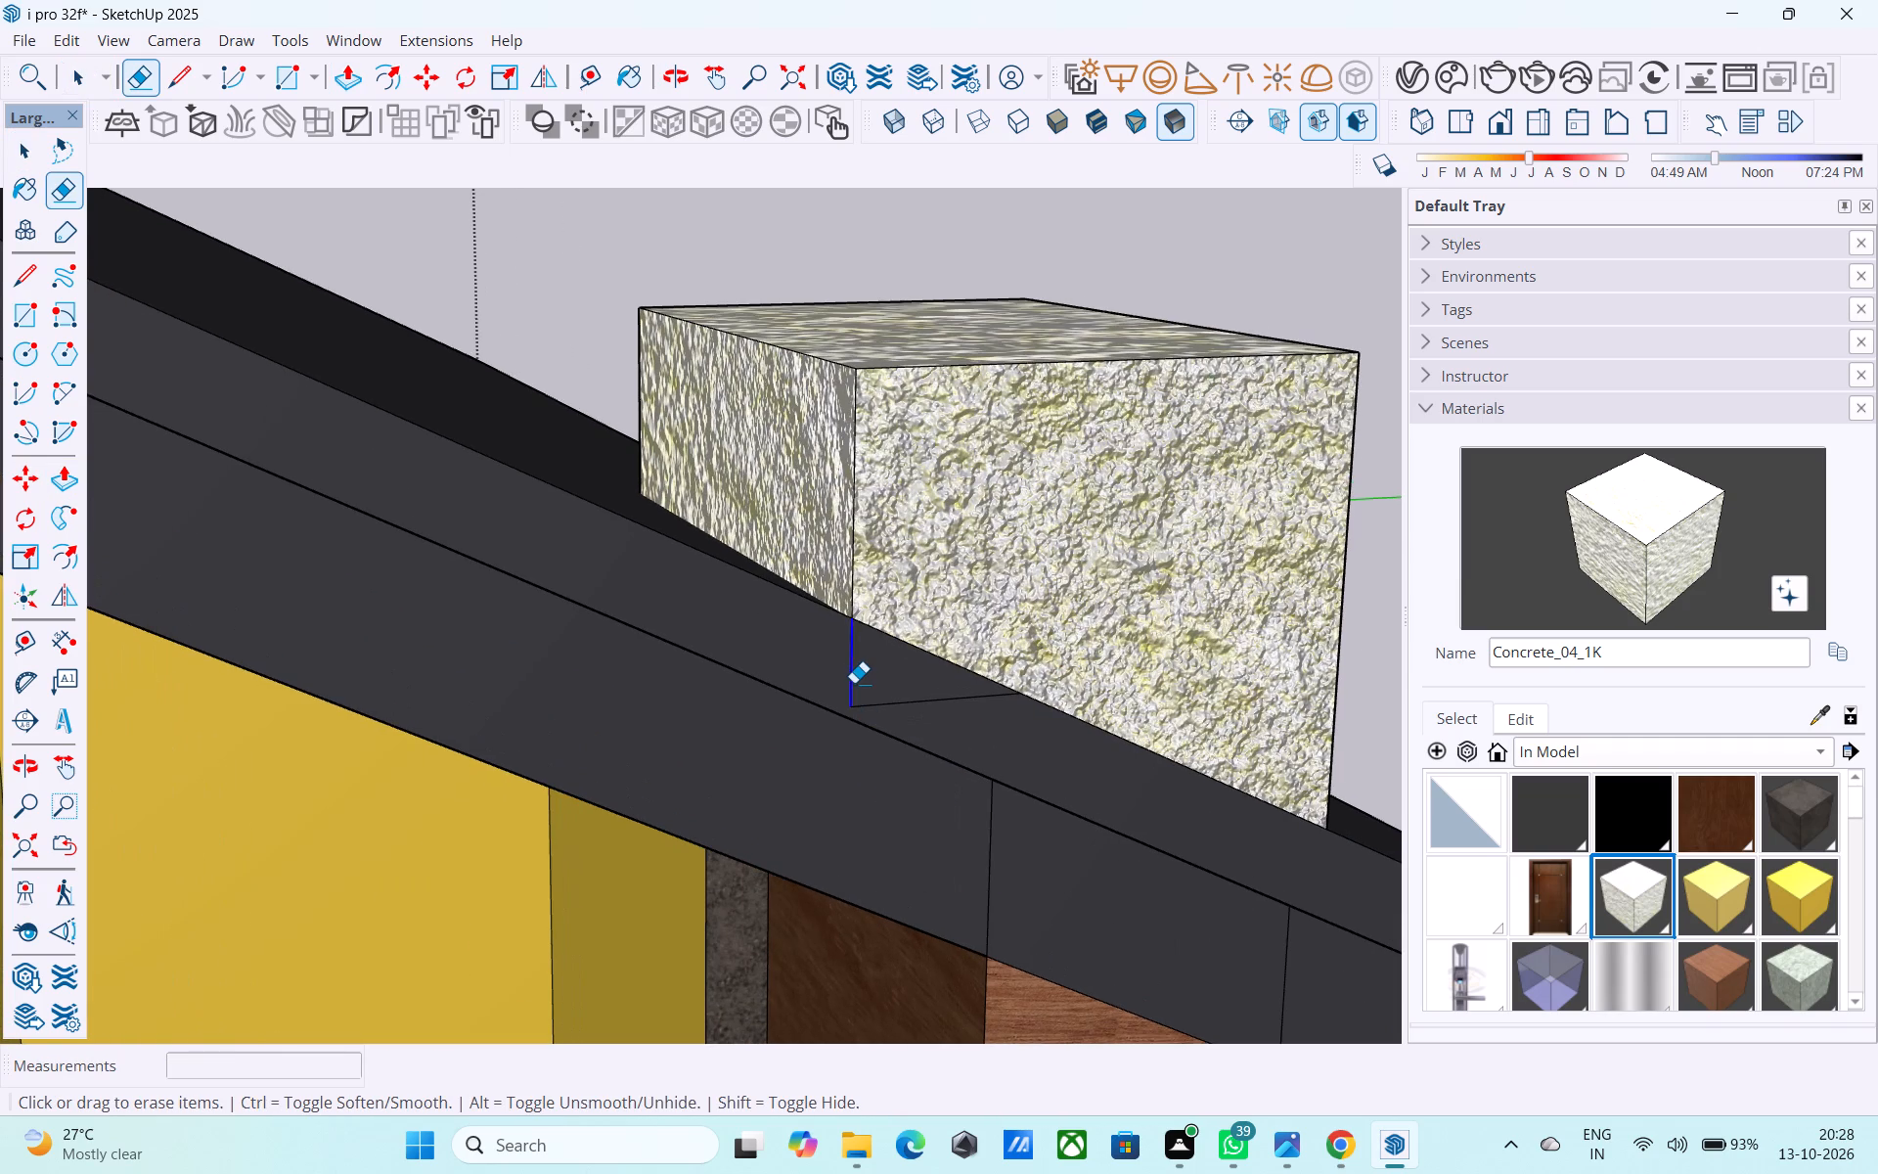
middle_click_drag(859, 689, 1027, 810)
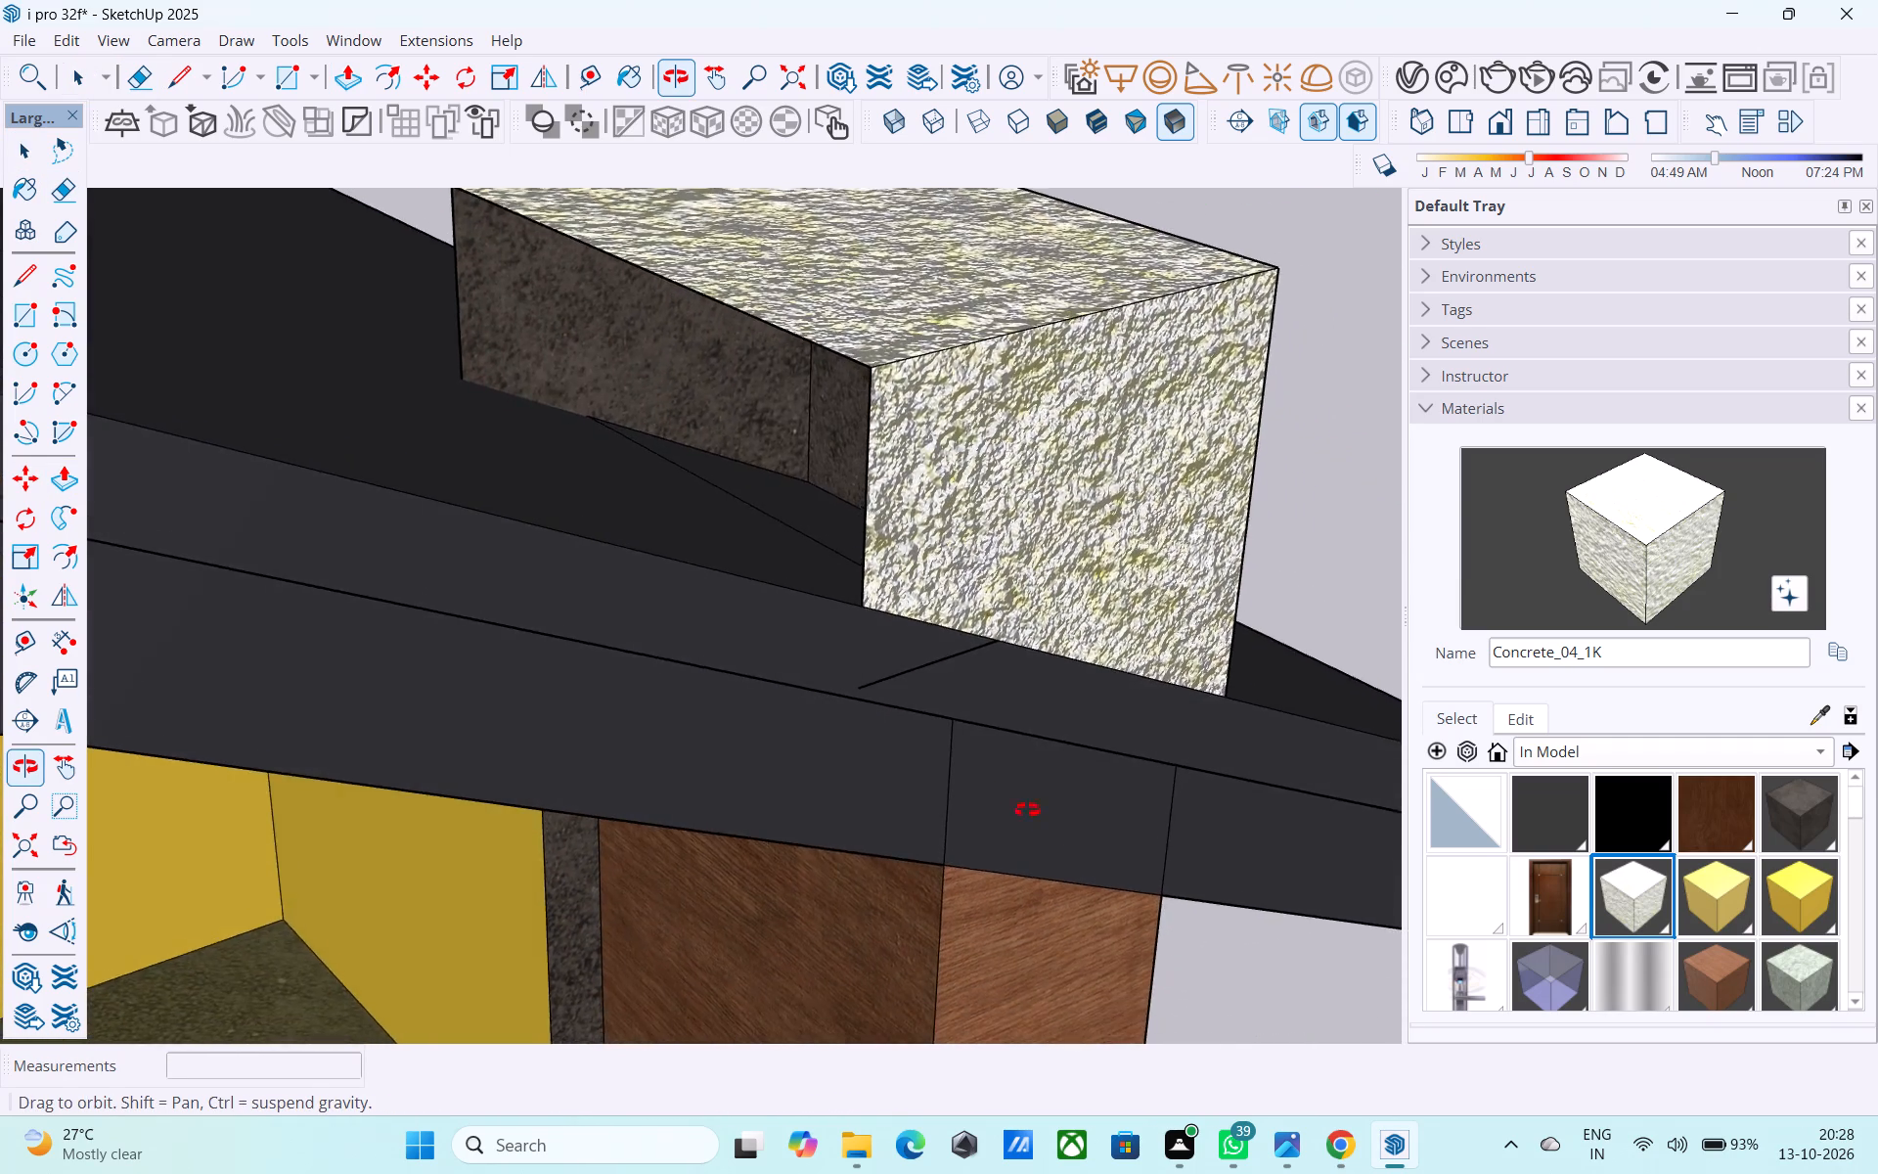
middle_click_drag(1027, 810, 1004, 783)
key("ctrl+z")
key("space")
Draw a line about 6 11/16" along the sloping roof edge from the block's lower front corner to the stray edge's end.
middle_click_drag(970, 736, 966, 736)
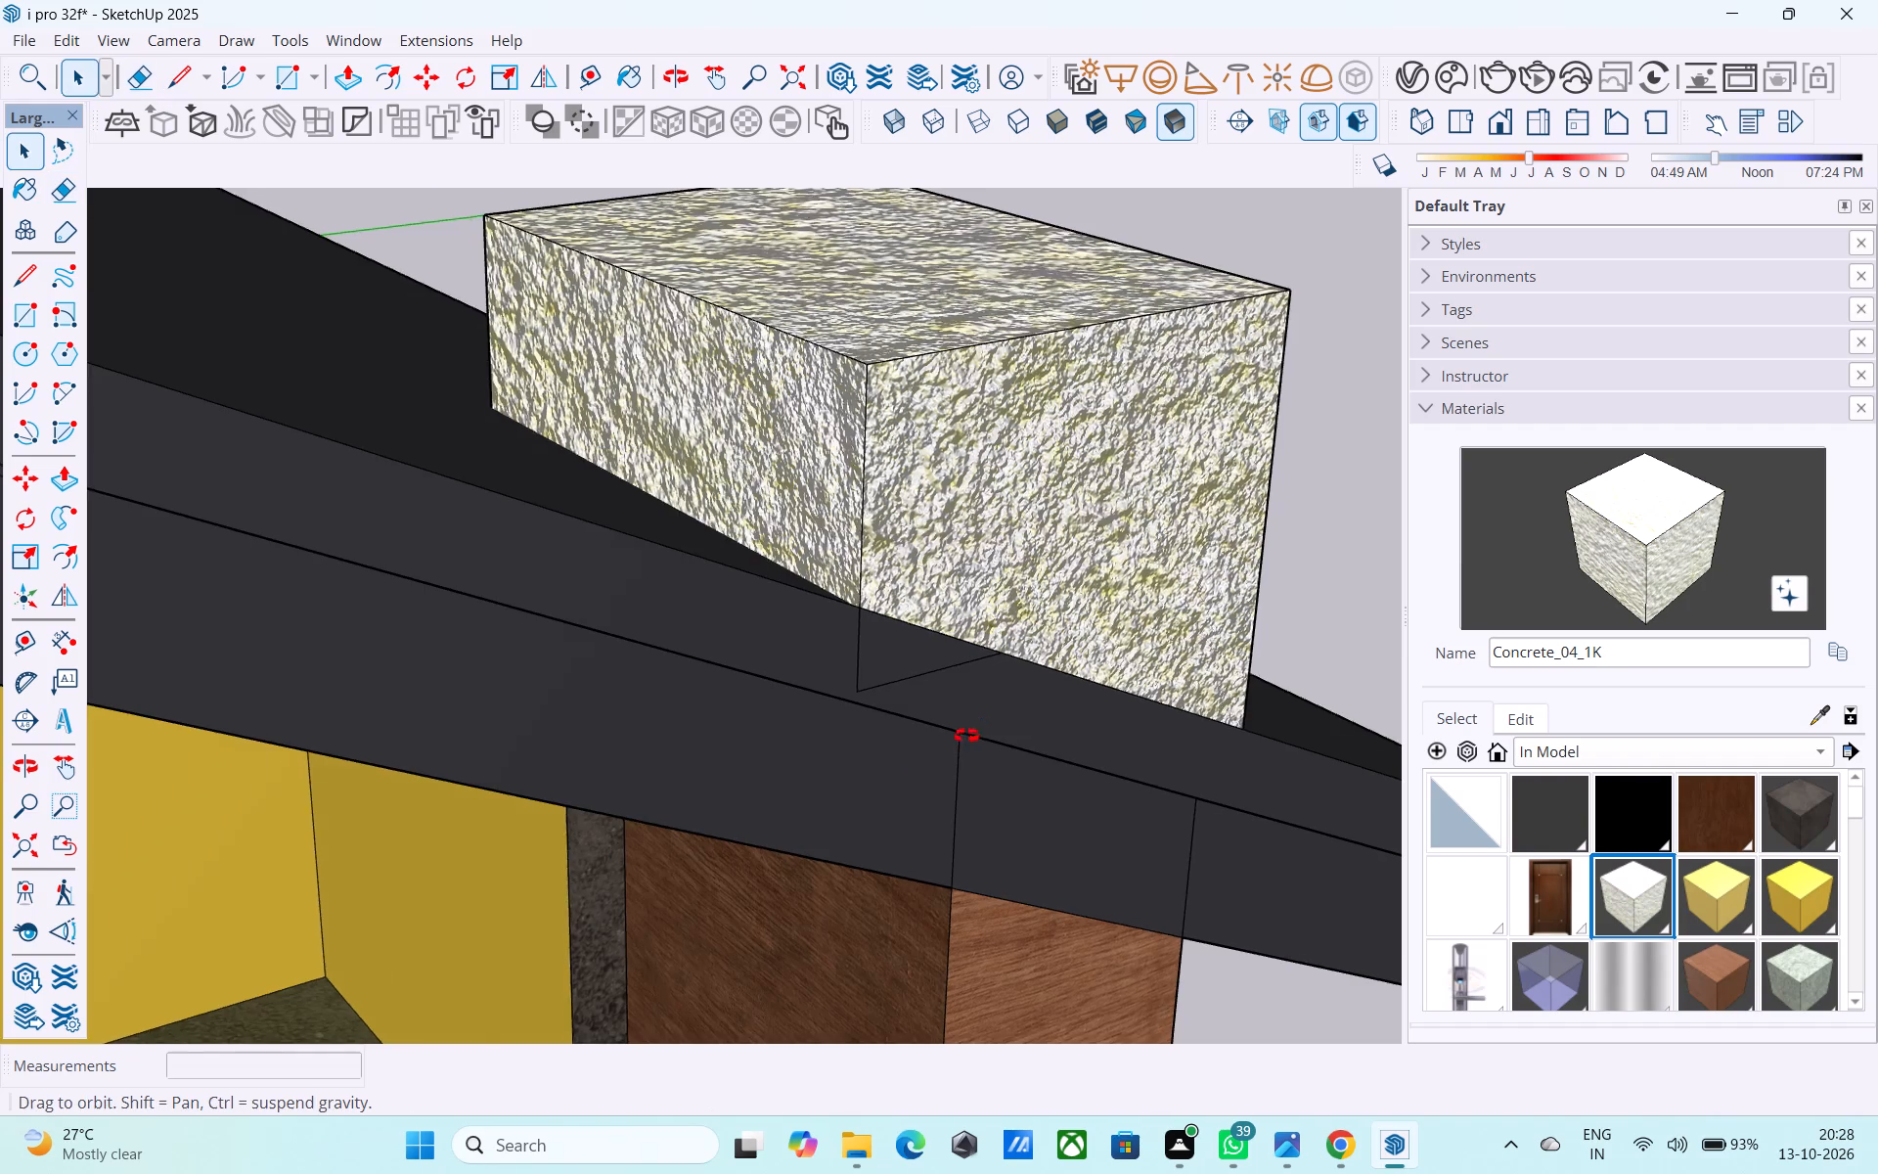
middle_click_drag(966, 736, 612, 896)
key("l")
scroll(765, 722, "up", 6)
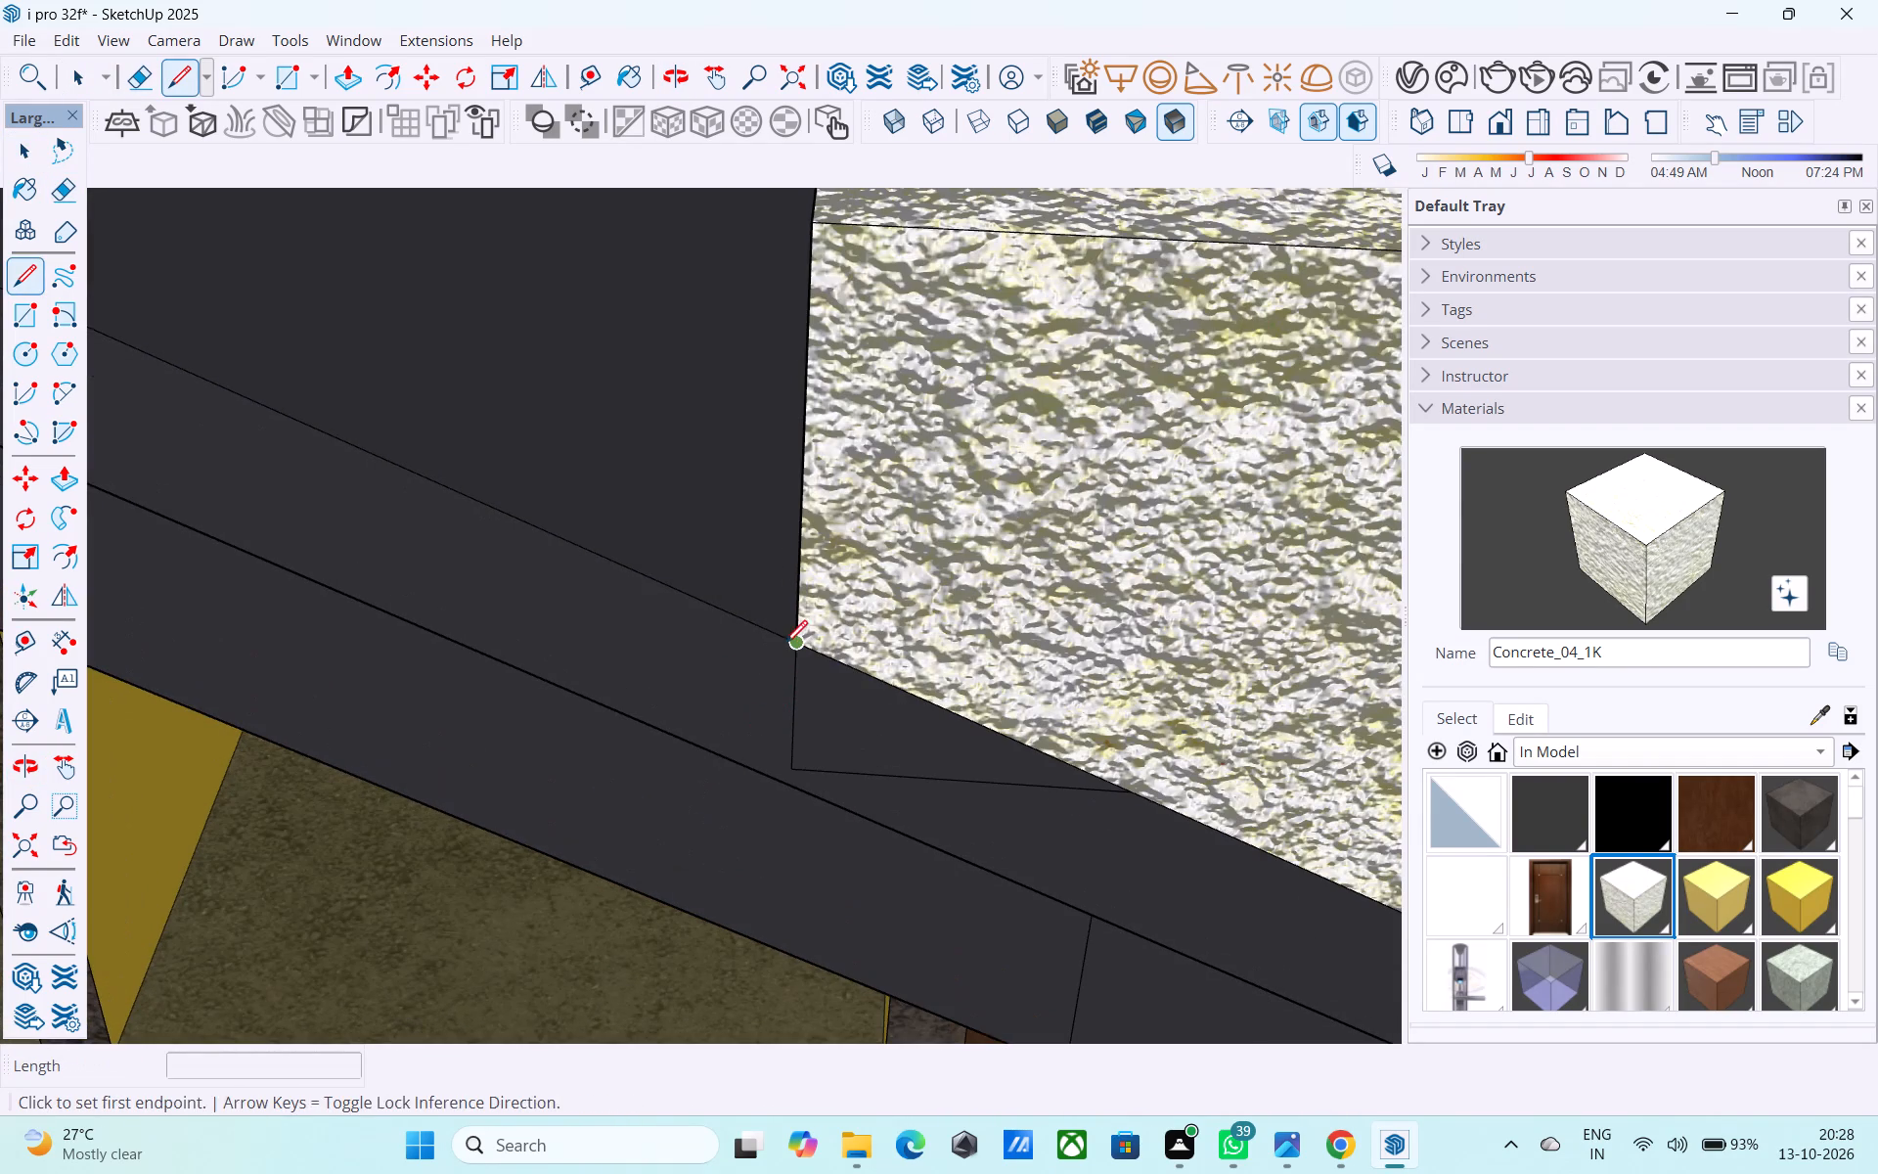
left_click(789, 639)
left_click(1144, 796)
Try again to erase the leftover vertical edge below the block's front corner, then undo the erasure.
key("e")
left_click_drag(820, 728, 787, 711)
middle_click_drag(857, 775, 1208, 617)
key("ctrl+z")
Draw a line along the base of the block's window-side face from its lower front corner to its back corner.
scroll(1018, 625, "up", 1)
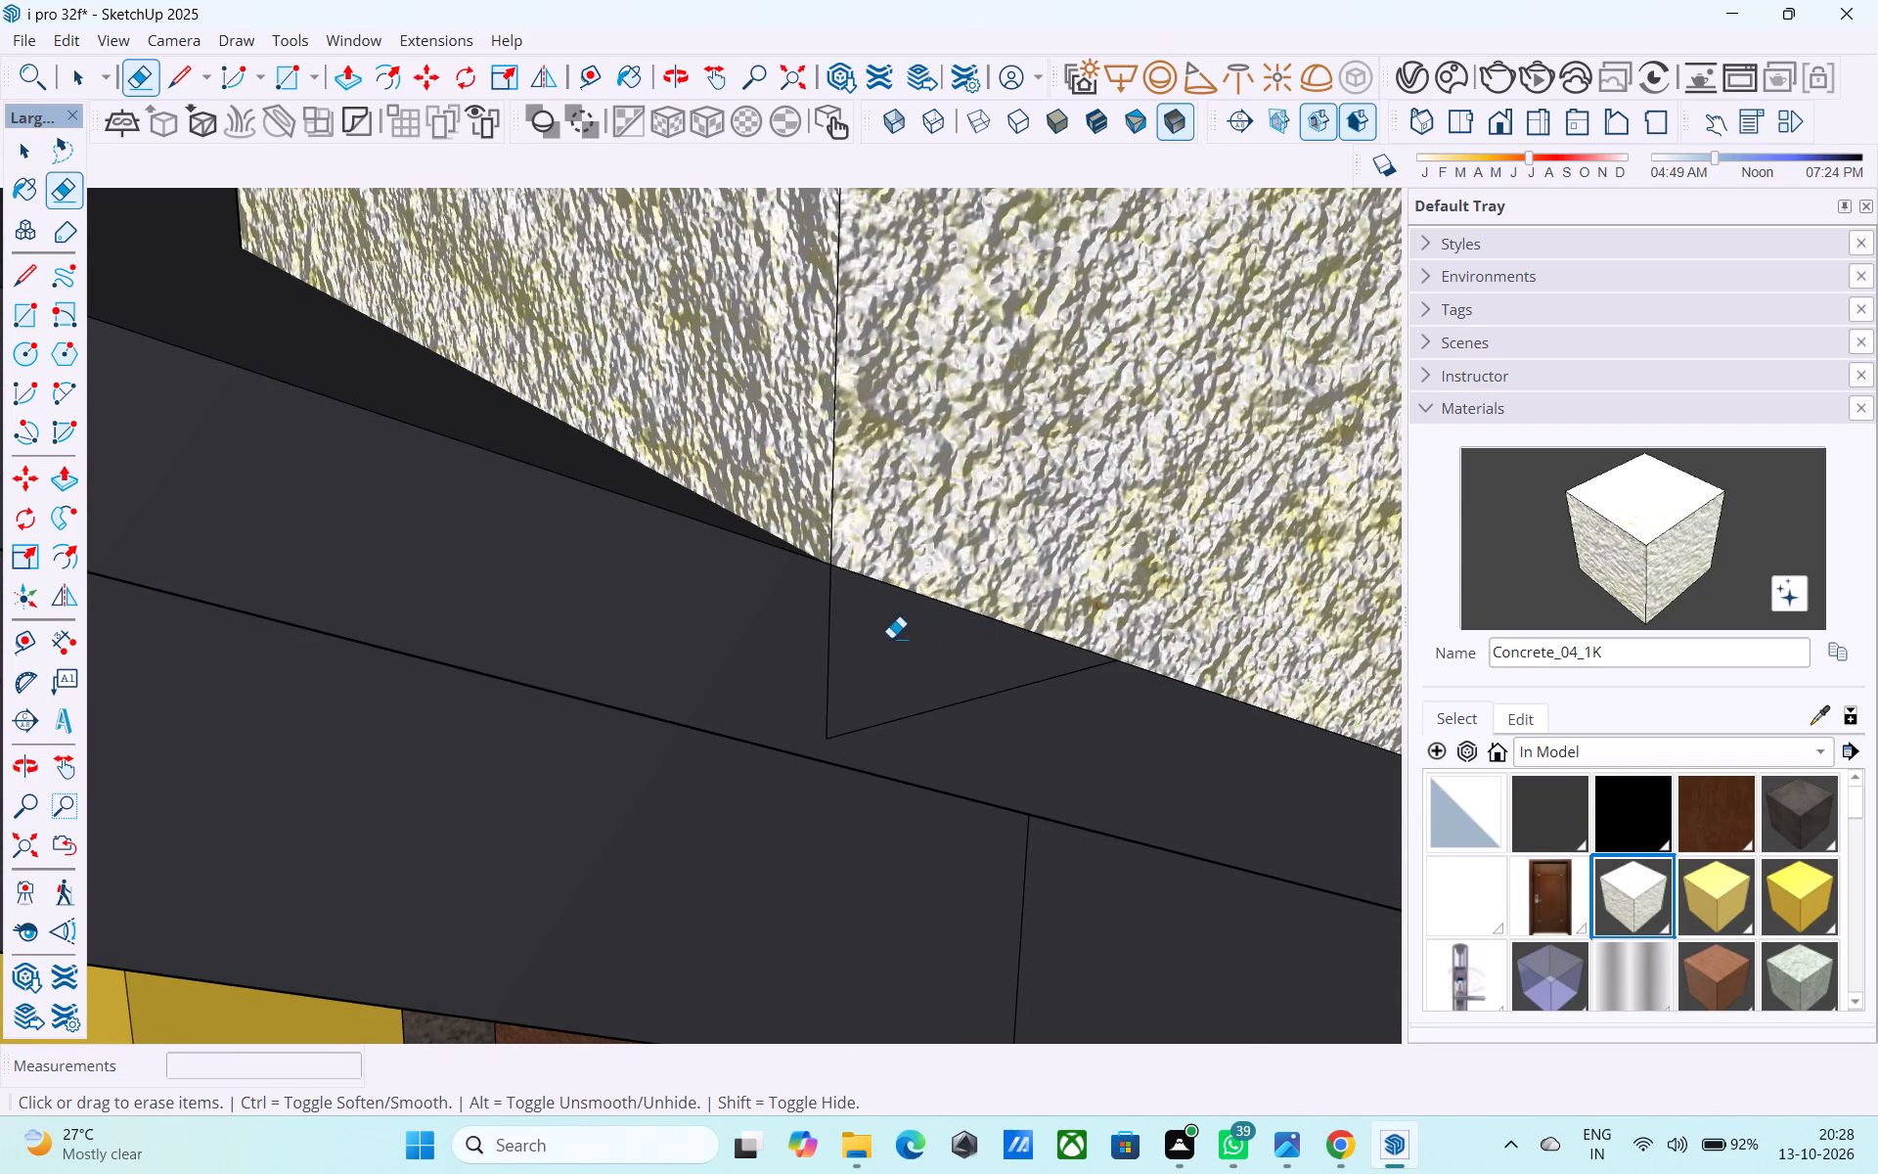
middle_click_drag(891, 638, 895, 686)
key("l")
left_click(830, 569)
middle_click_drag(770, 479, 882, 762)
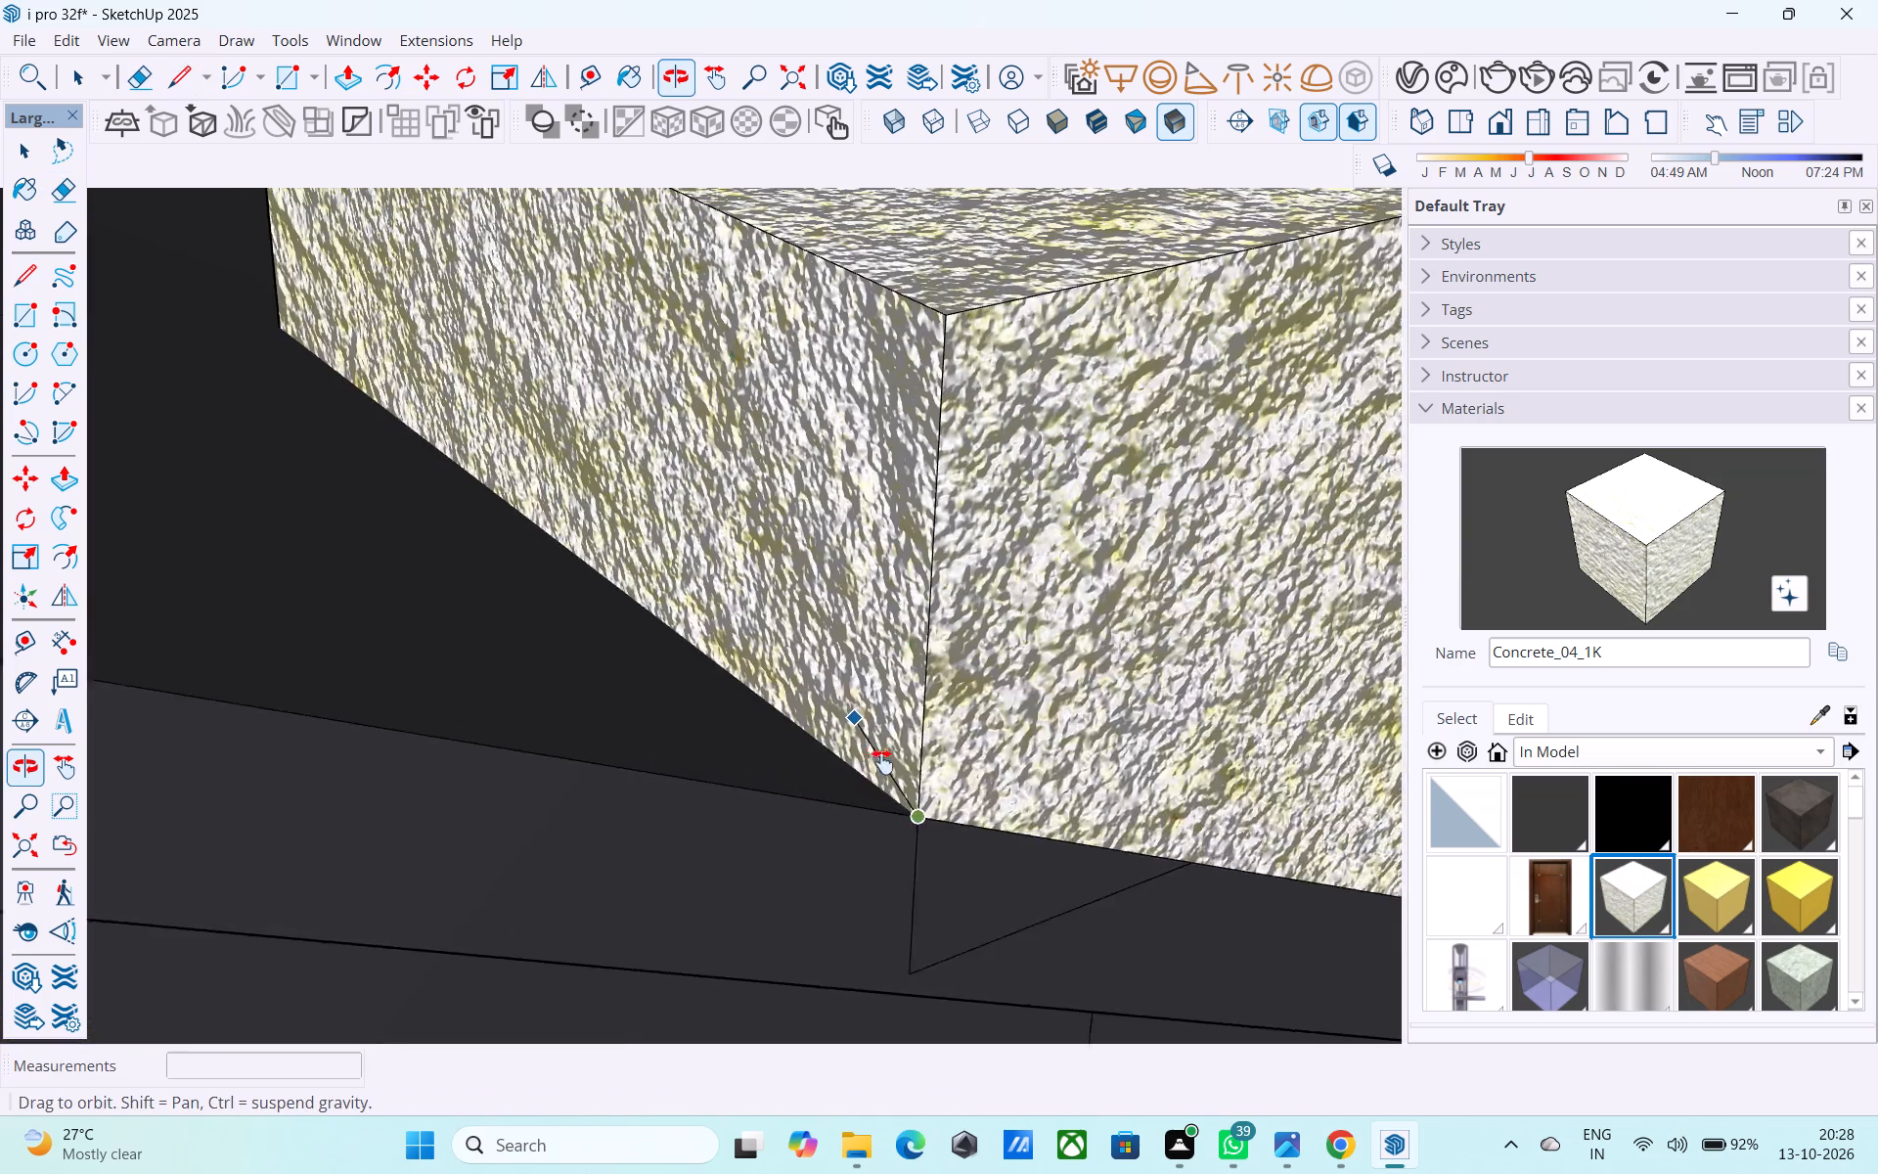
middle_click_drag(882, 762, 904, 802)
left_click(308, 378)
middle_click_drag(650, 693, 633, 633)
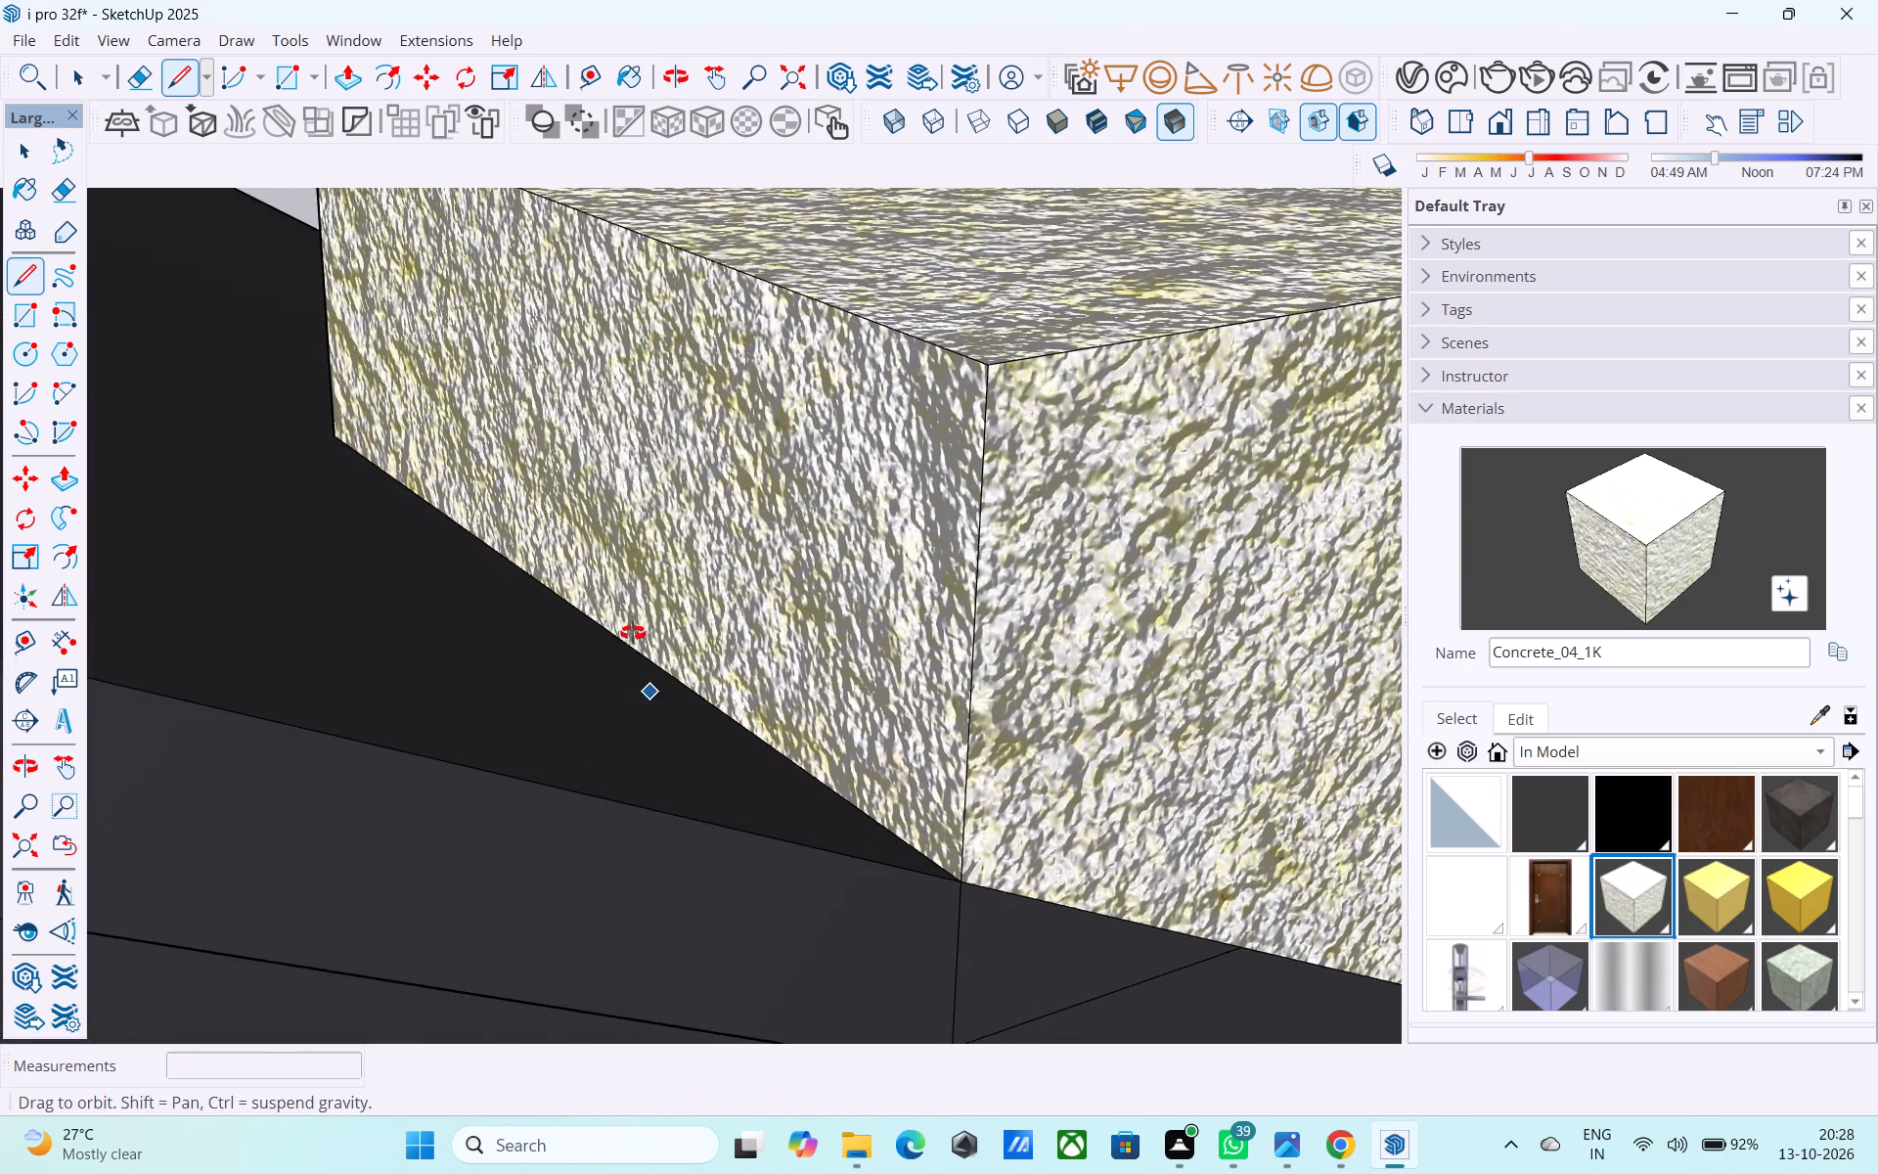
Erase the short vertical edge and the stray diagonal edge on the roof's edge band below the block's front corner.
middle_click_drag(633, 633, 633, 632)
key("e")
left_click_drag(994, 964, 984, 957)
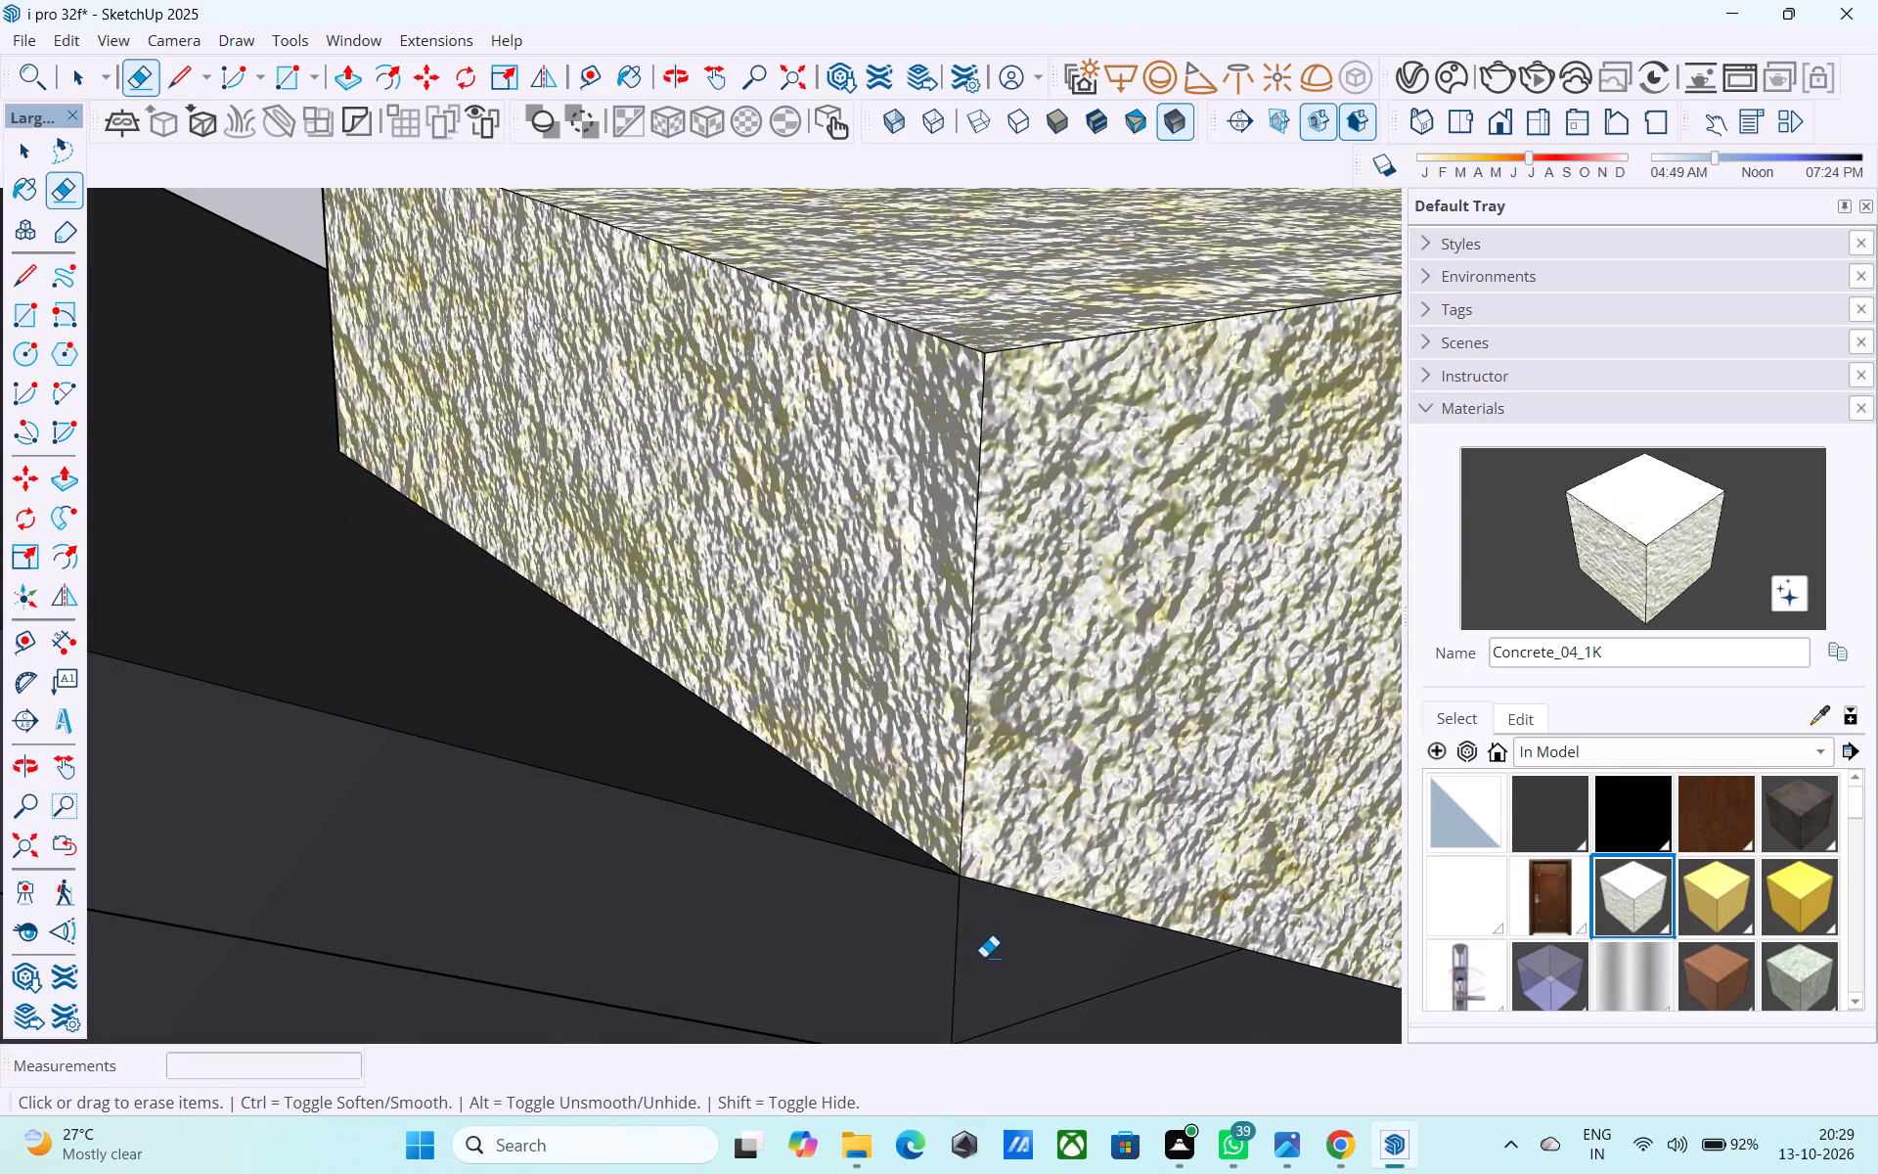
left_click_drag(984, 957, 945, 931)
middle_click_drag(959, 940, 726, 609, "shift")
left_click_drag(814, 683, 844, 709)
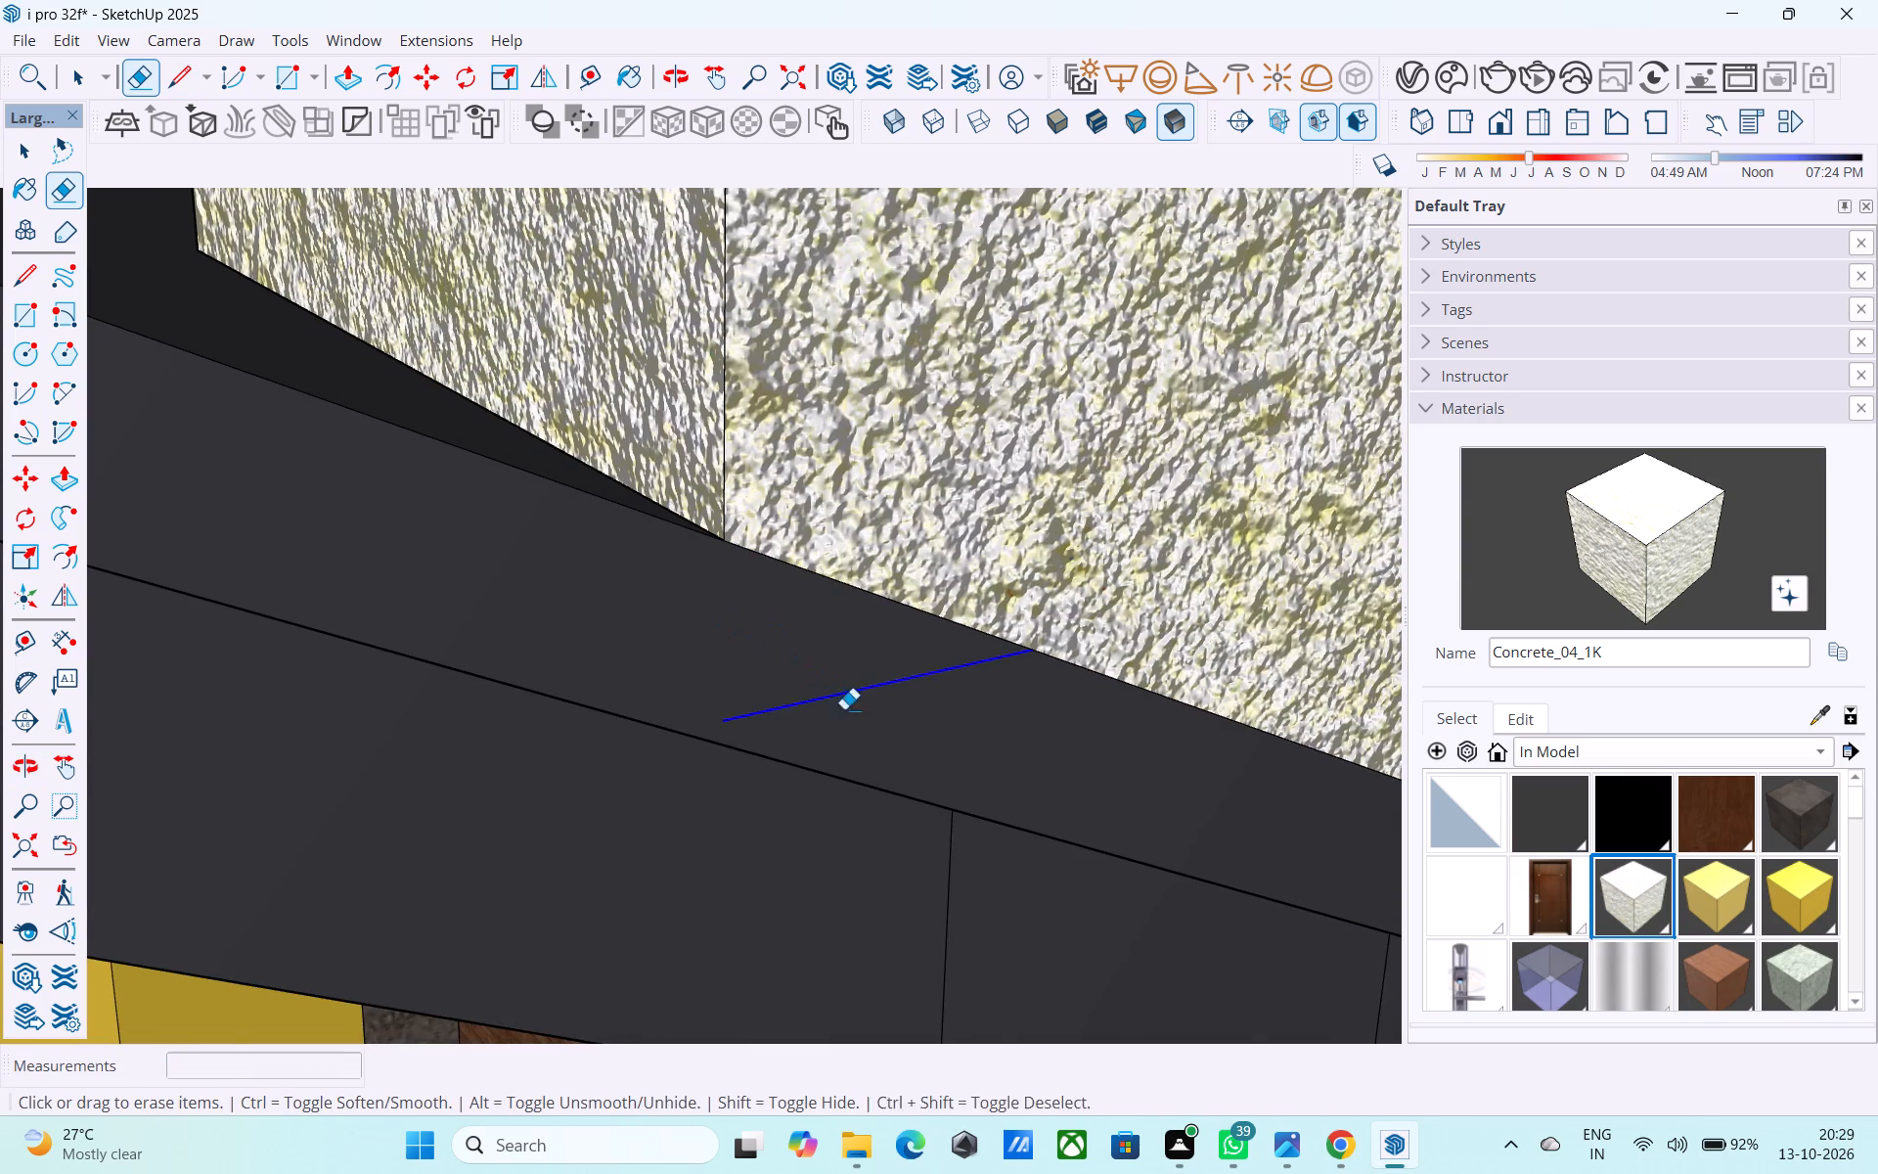
left_click_drag(844, 709, 872, 719)
scroll(895, 733, "down", 19)
middle_click_drag(904, 755, 642, 552)
scroll(643, 546, "down", 7)
scroll(683, 568, "up", 1)
scroll(685, 569, "down", 7)
key("space")
left_click(948, 634)
Open the upper-floor group and raise the rooftop block's top face with Push/Pull to make a taller chimney.
scroll(921, 649, "down", 2)
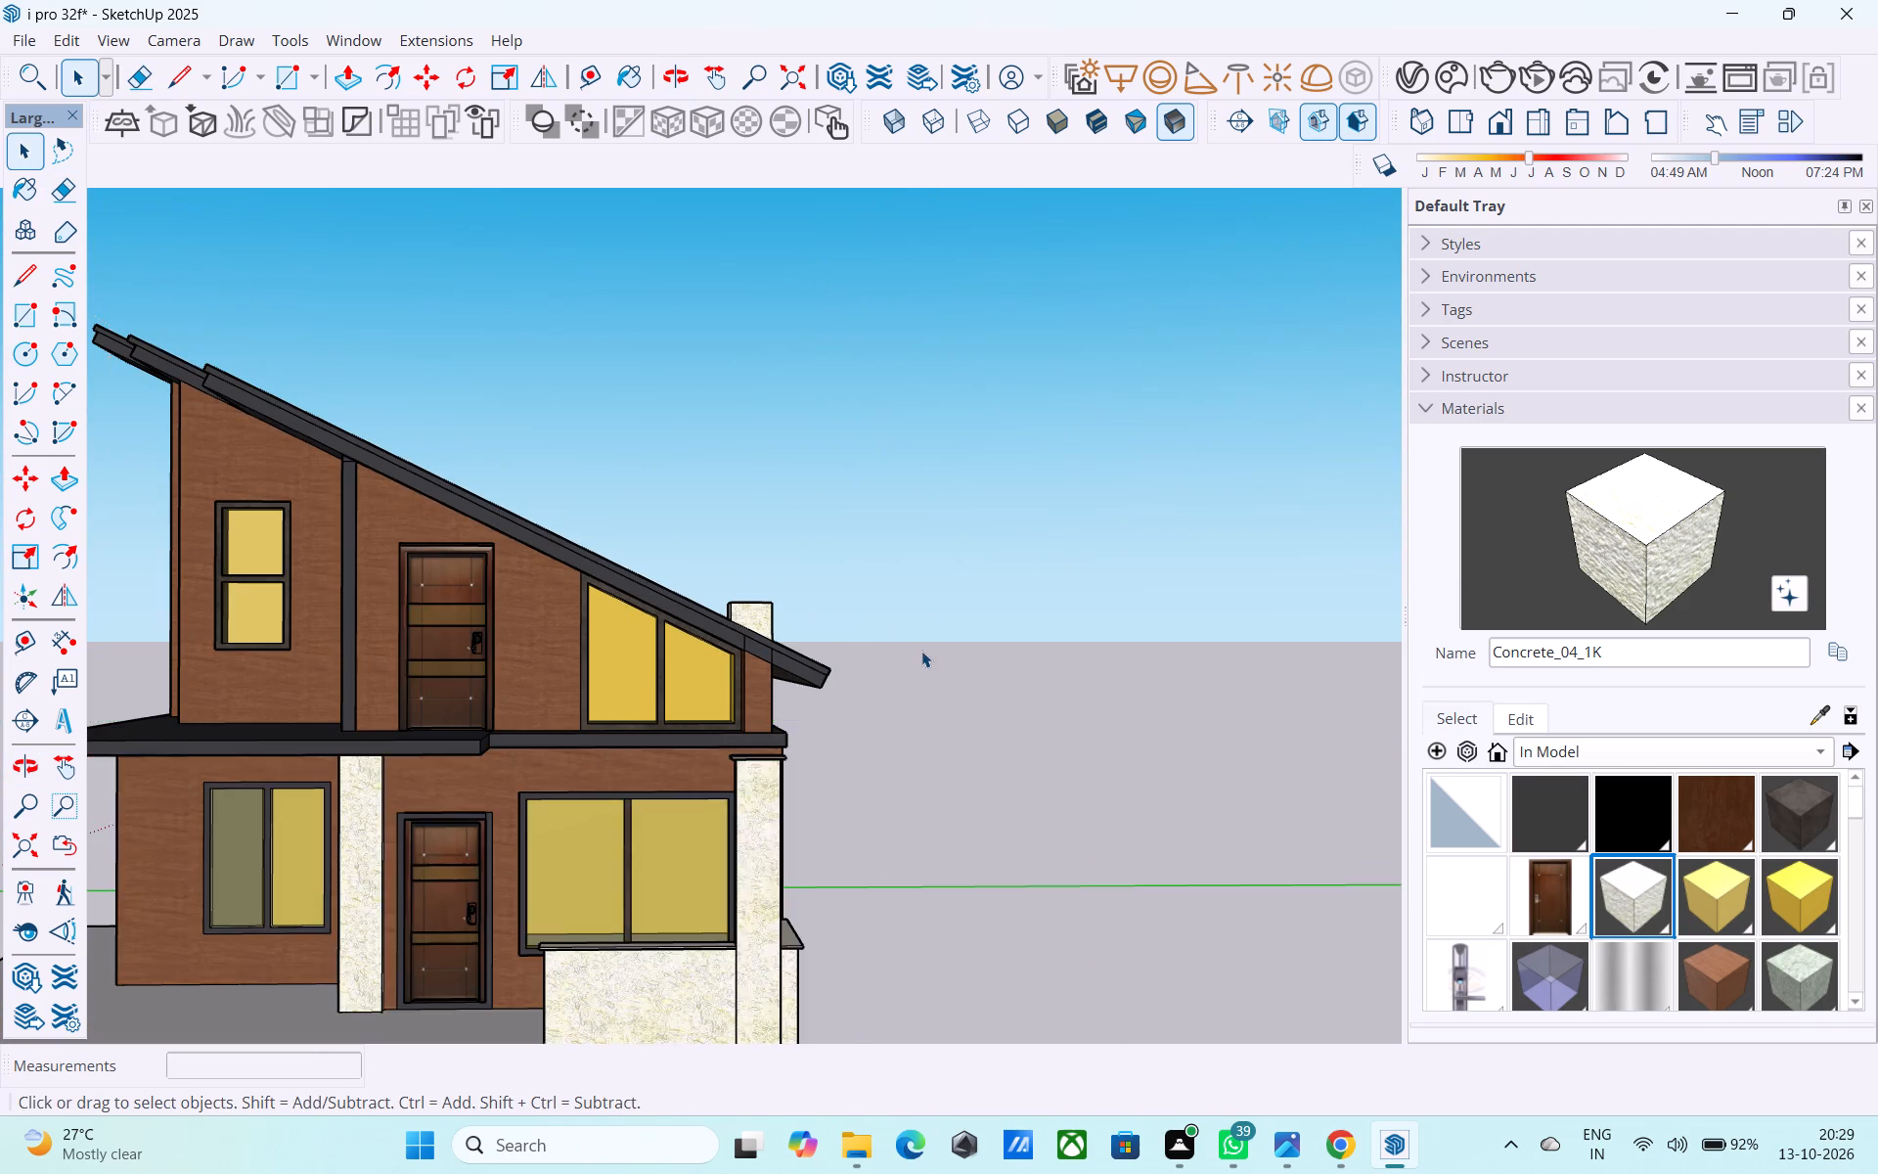
scroll(921, 651, "down", 3)
middle_click_drag(854, 678, 924, 894)
scroll(848, 707, "up", 5)
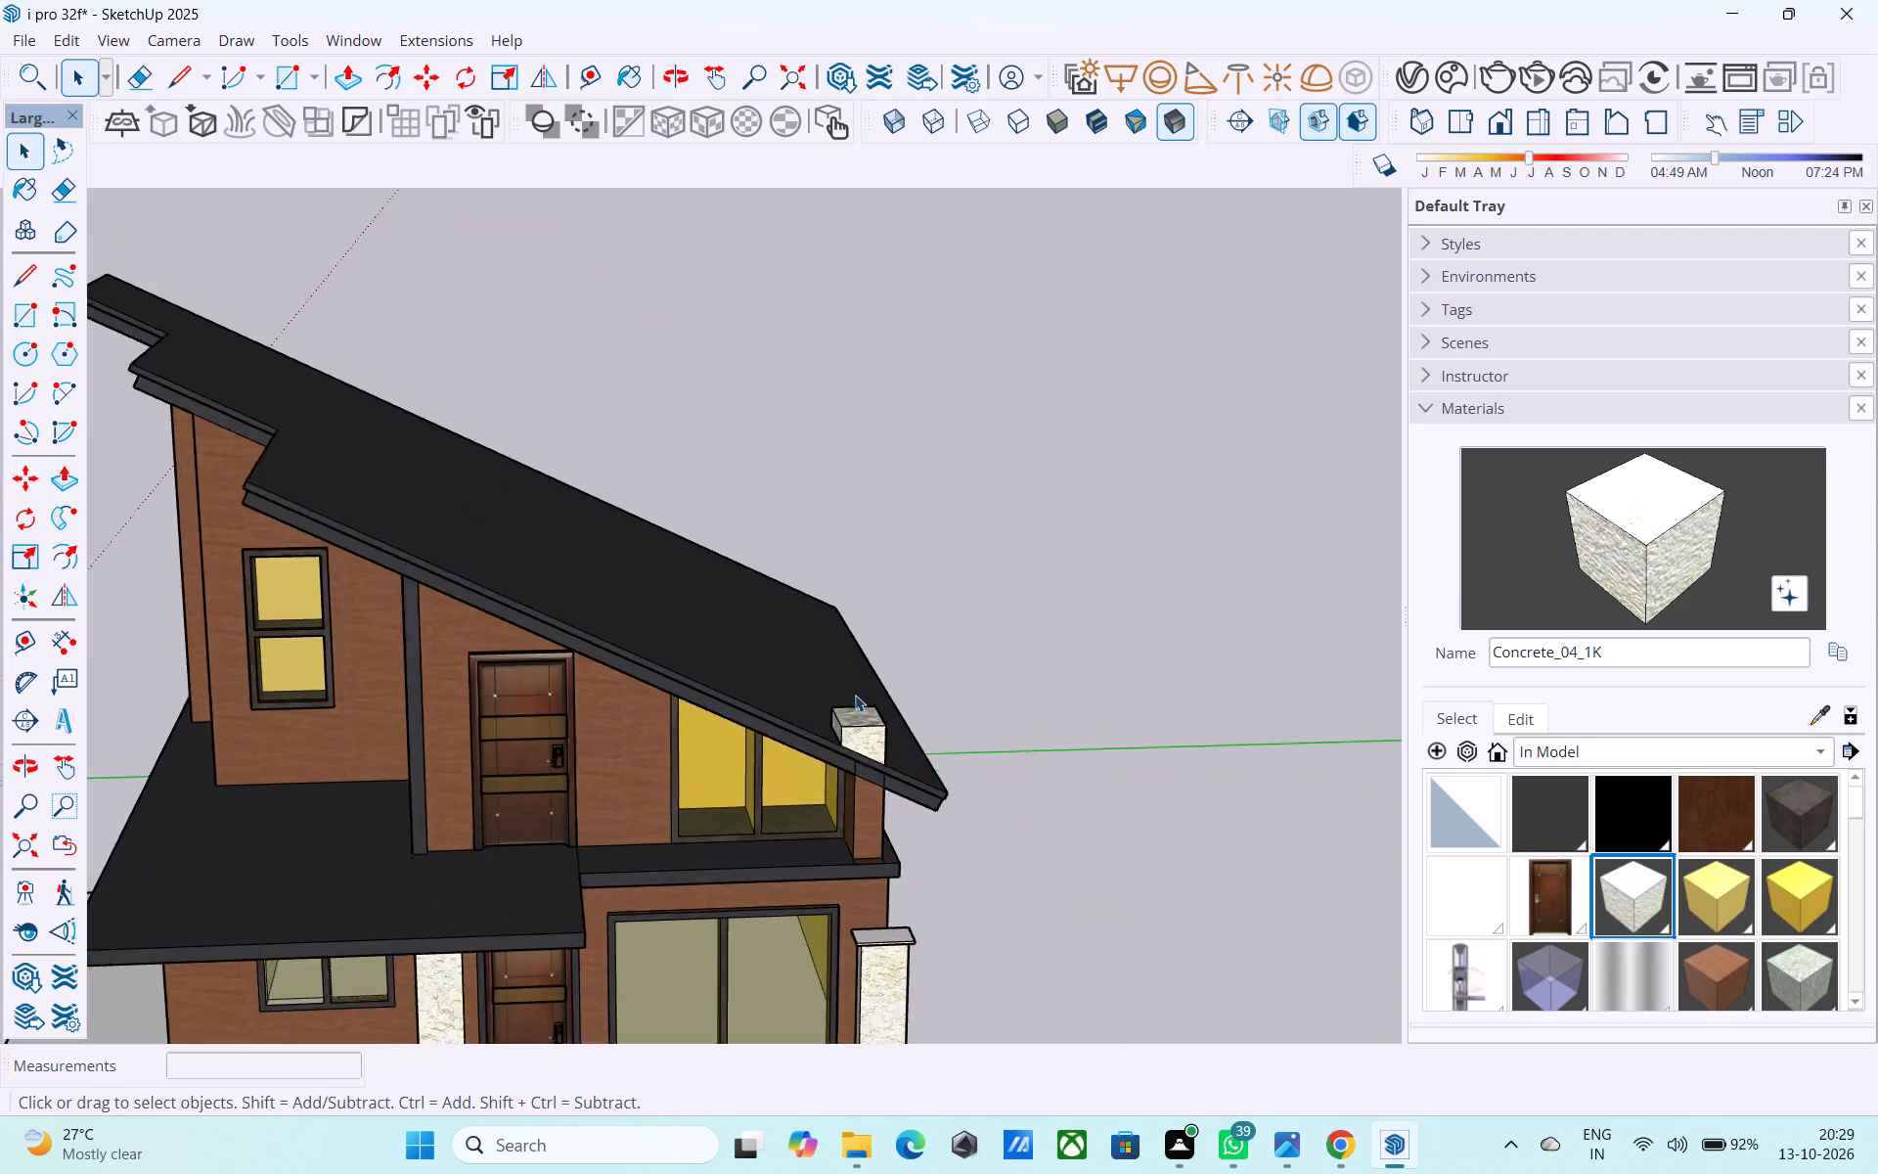
scroll(855, 695, "up", 5)
left_click(864, 747)
scroll(864, 746, "up", 5)
double_click(863, 745)
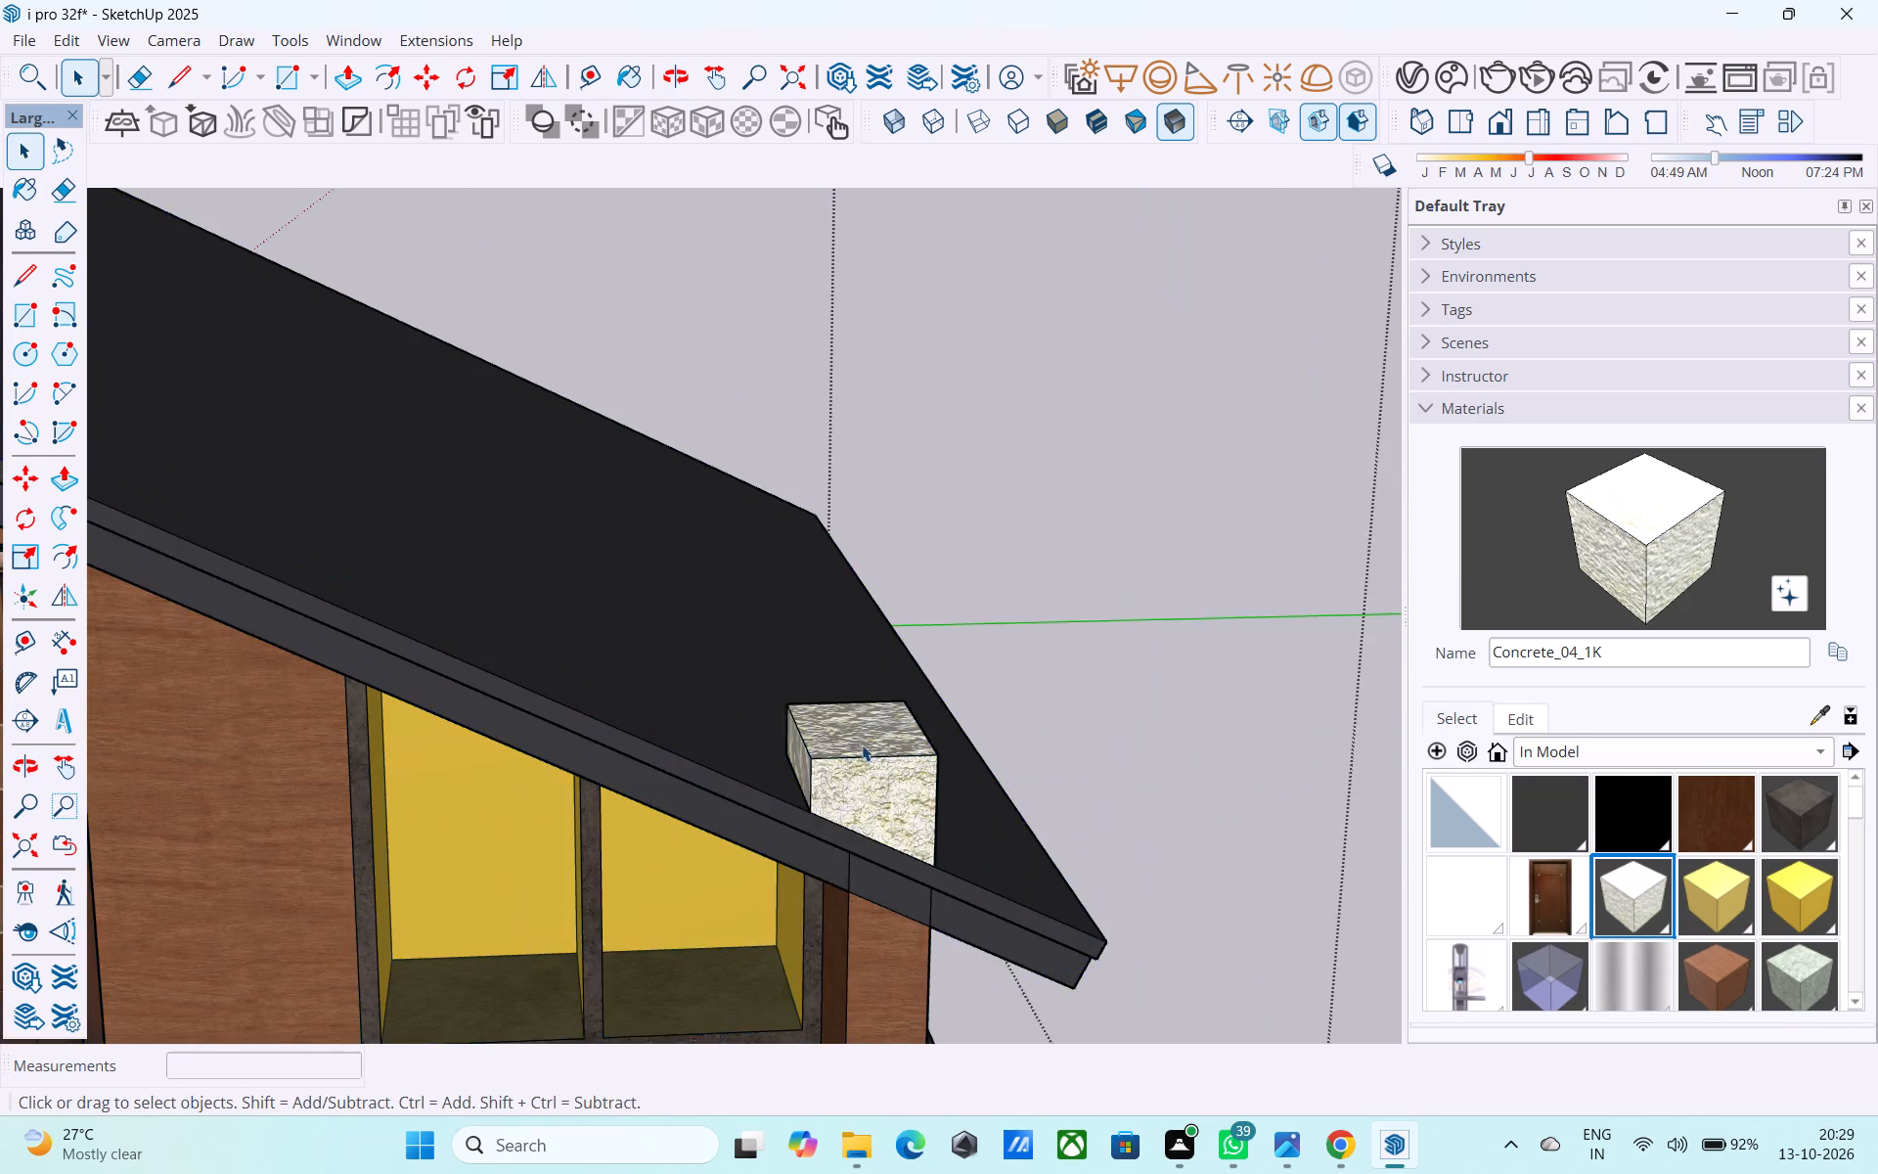
scroll(862, 742, "up", 4)
left_click(862, 742)
key("p")
left_click(863, 742)
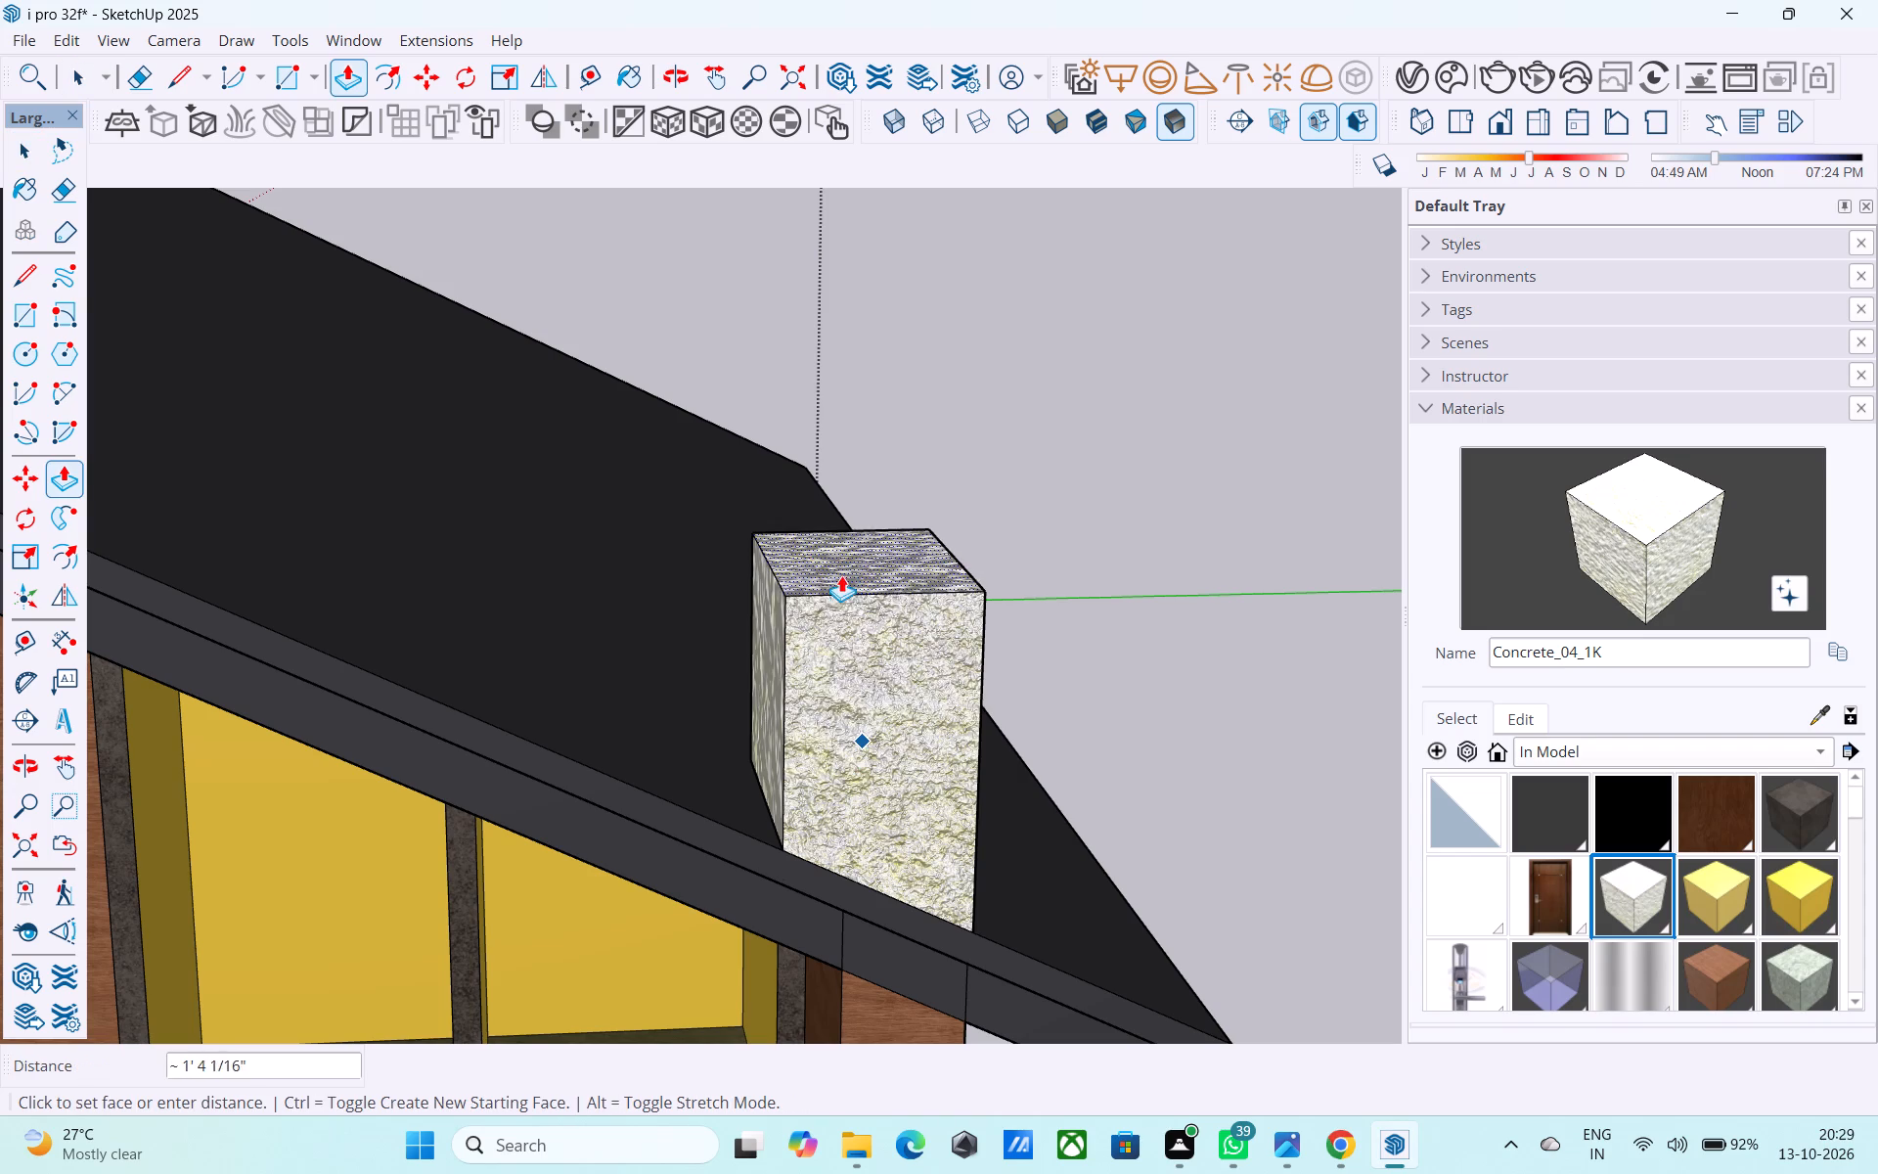
left_click(854, 528)
middle_click(854, 528)
scroll(854, 528, "down", 14)
key("space")
left_click(1134, 569)
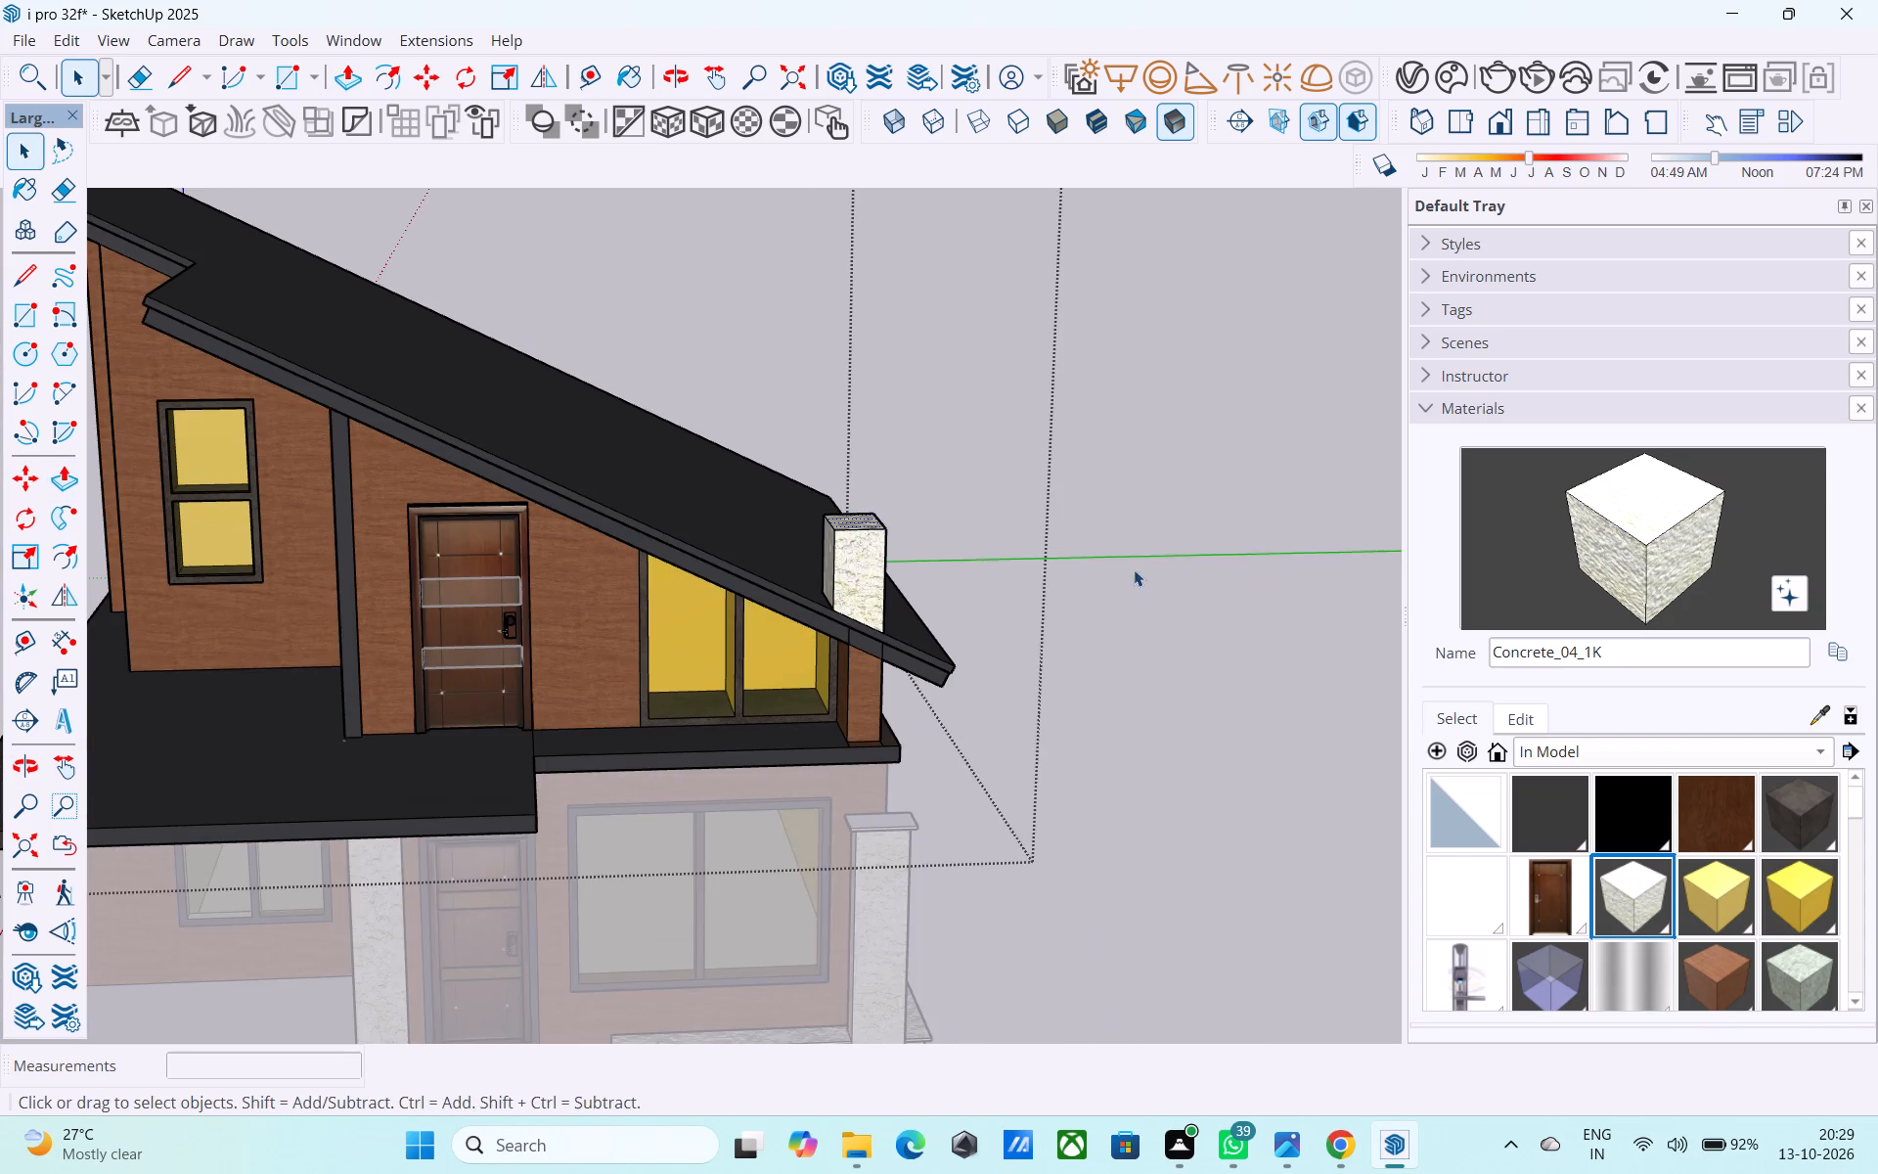
Examine the whole house and the taller chimney from low, front and raised angles.
middle_click_drag(1056, 665, 1094, 446)
scroll(918, 521, "down", 8)
middle_click_drag(897, 556, 876, 692)
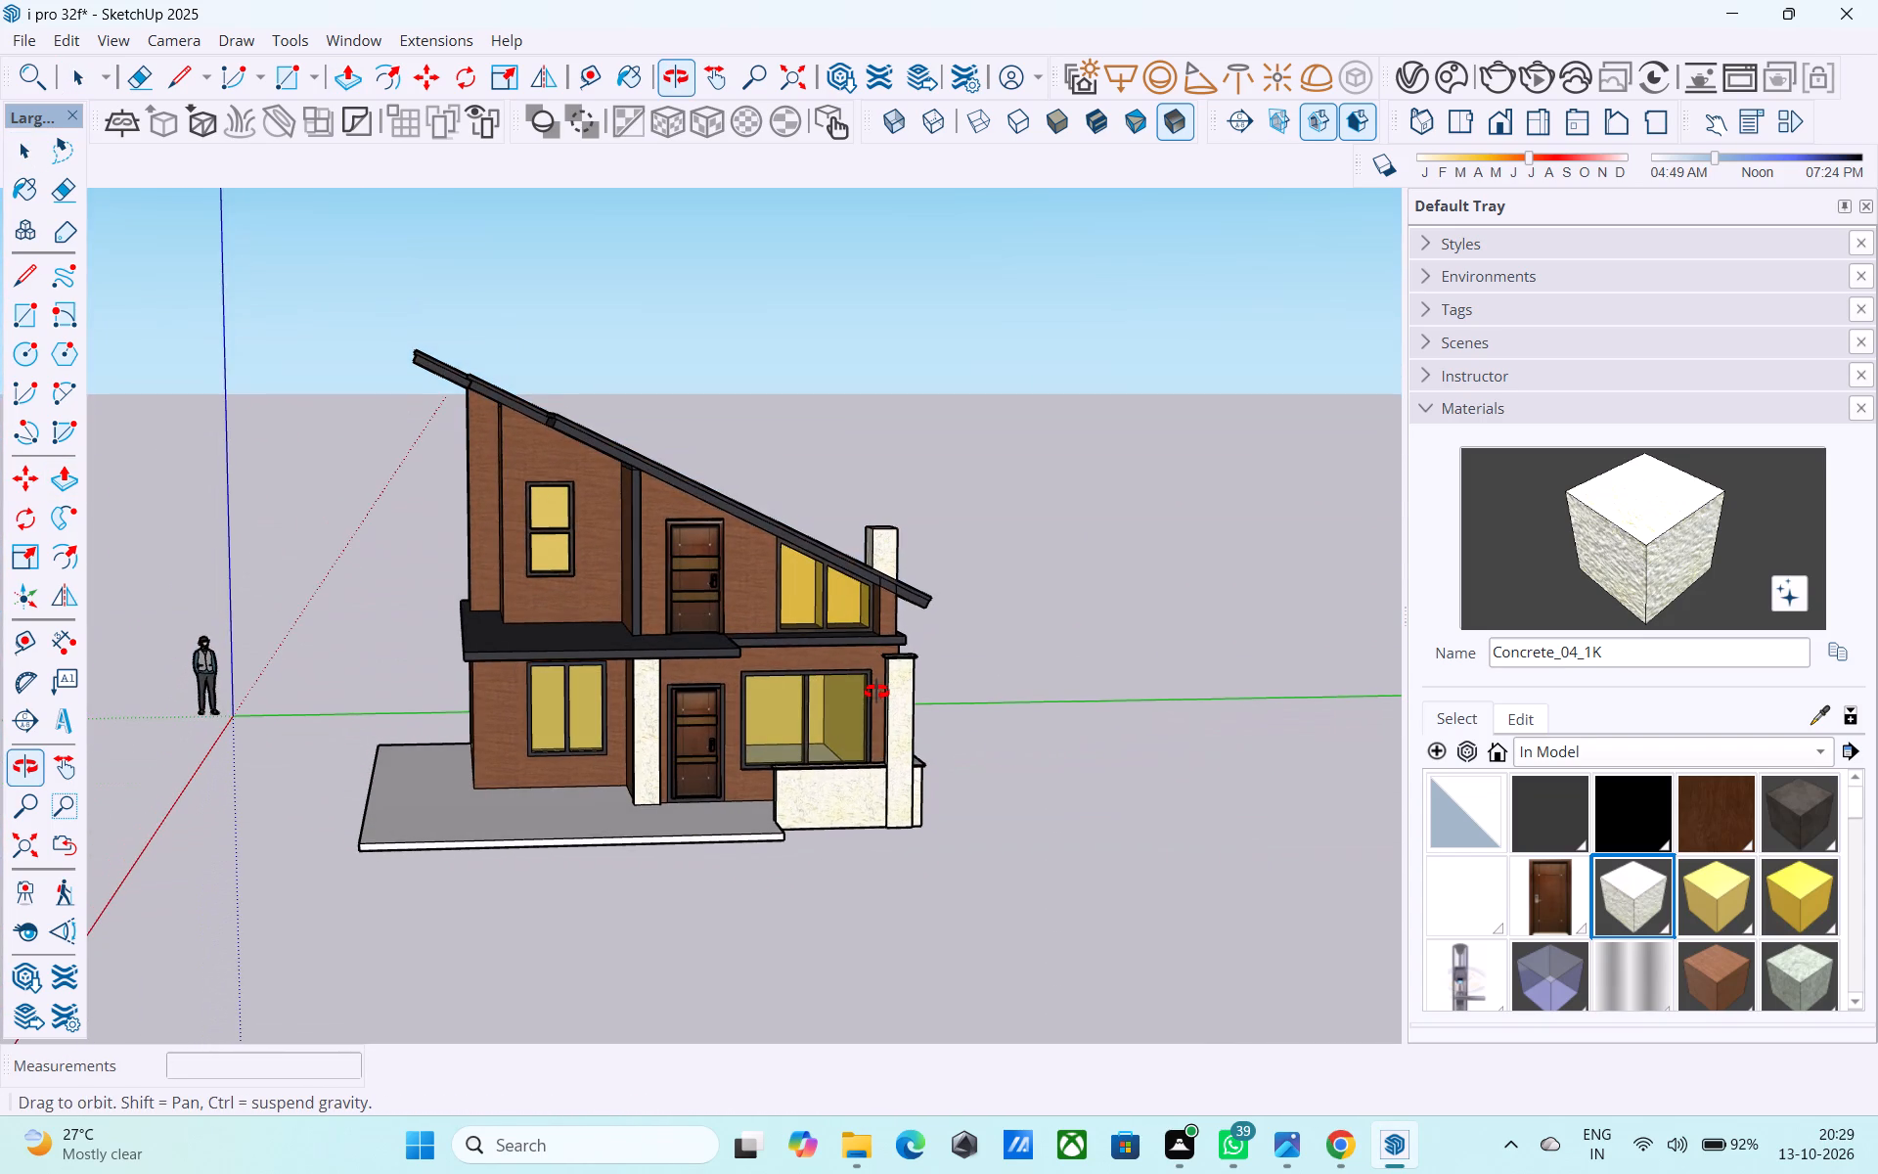
middle_click_drag(876, 692, 878, 716)
middle_click_drag(848, 699, 780, 606)
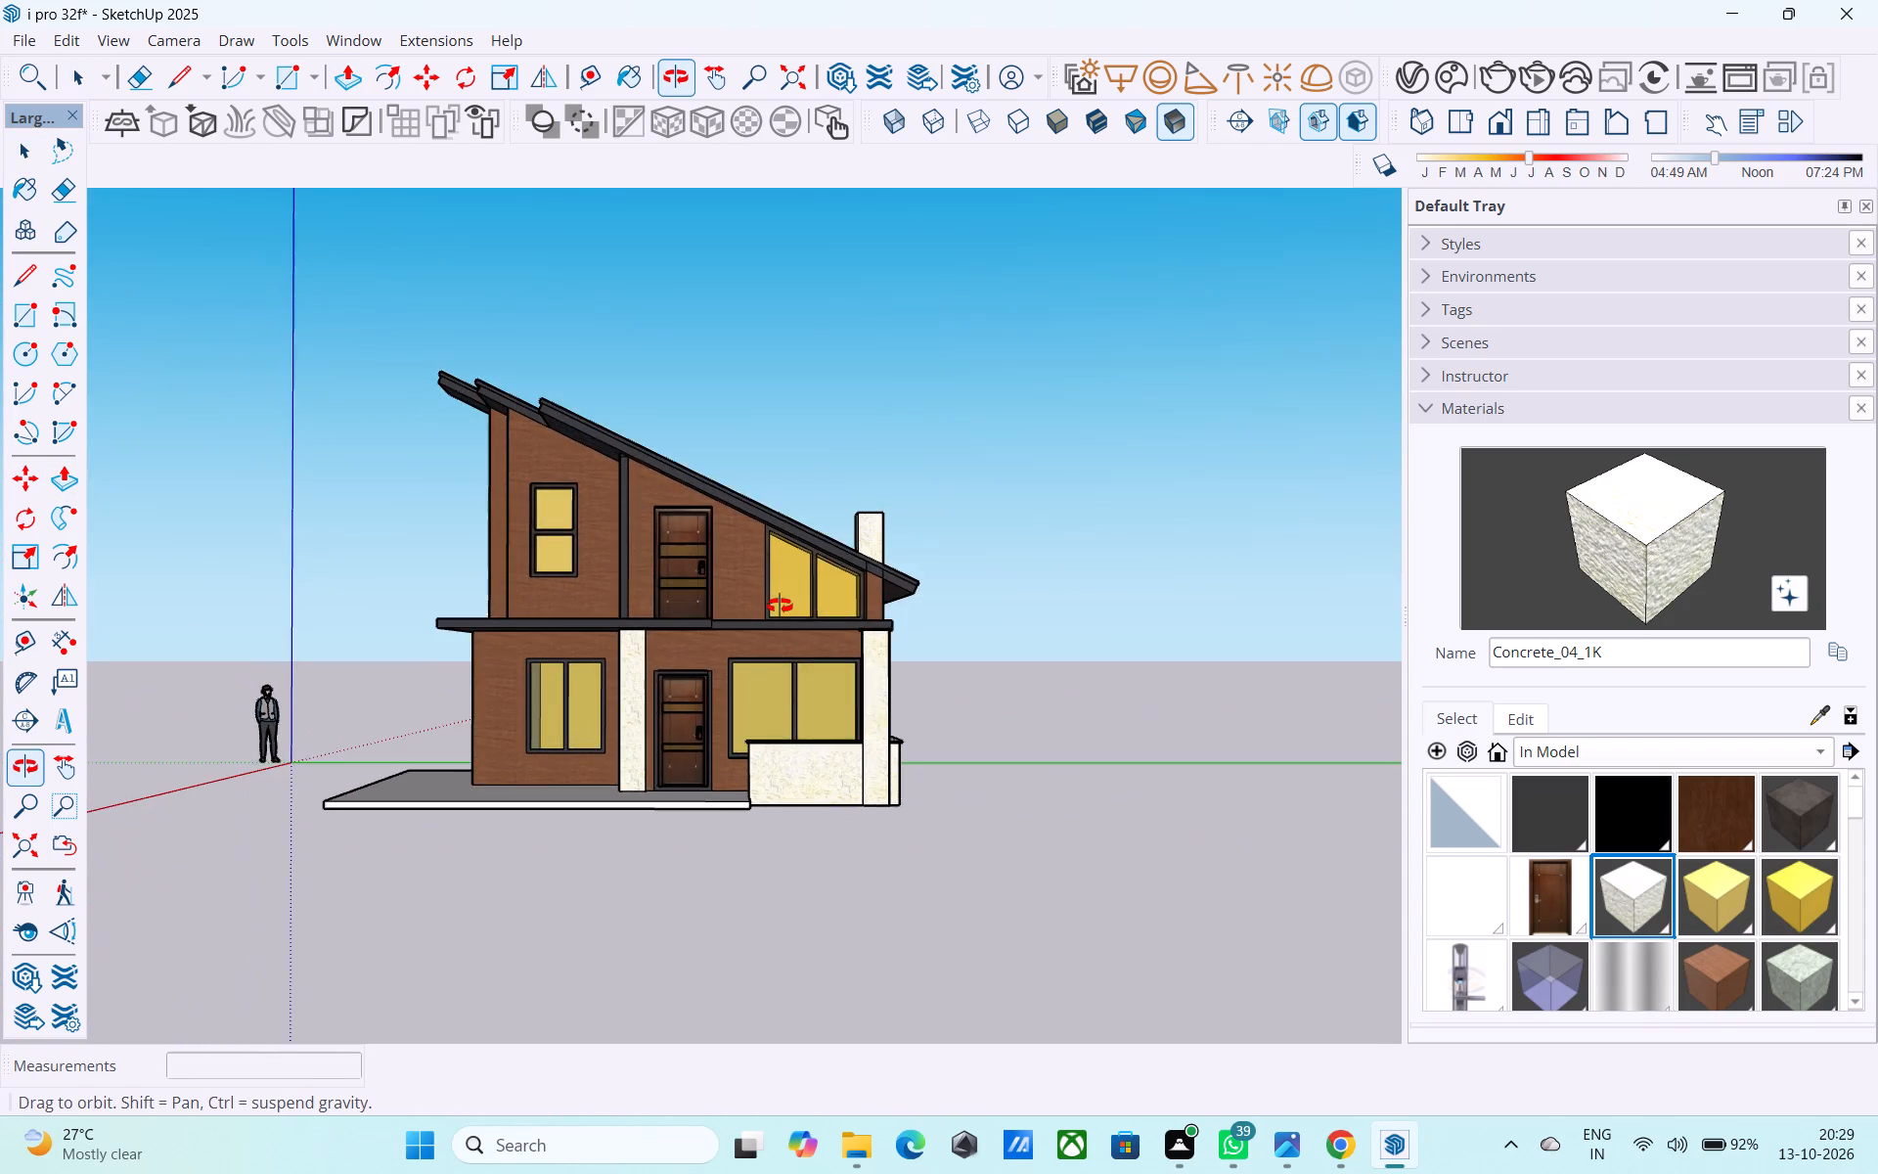
middle_click_drag(780, 606, 897, 671)
scroll(785, 616, "up", 4)
middle_click_drag(771, 608, 927, 501)
scroll(927, 501, "up", 3)
scroll(927, 501, "down", 4)
middle_click_drag(927, 501, 769, 895)
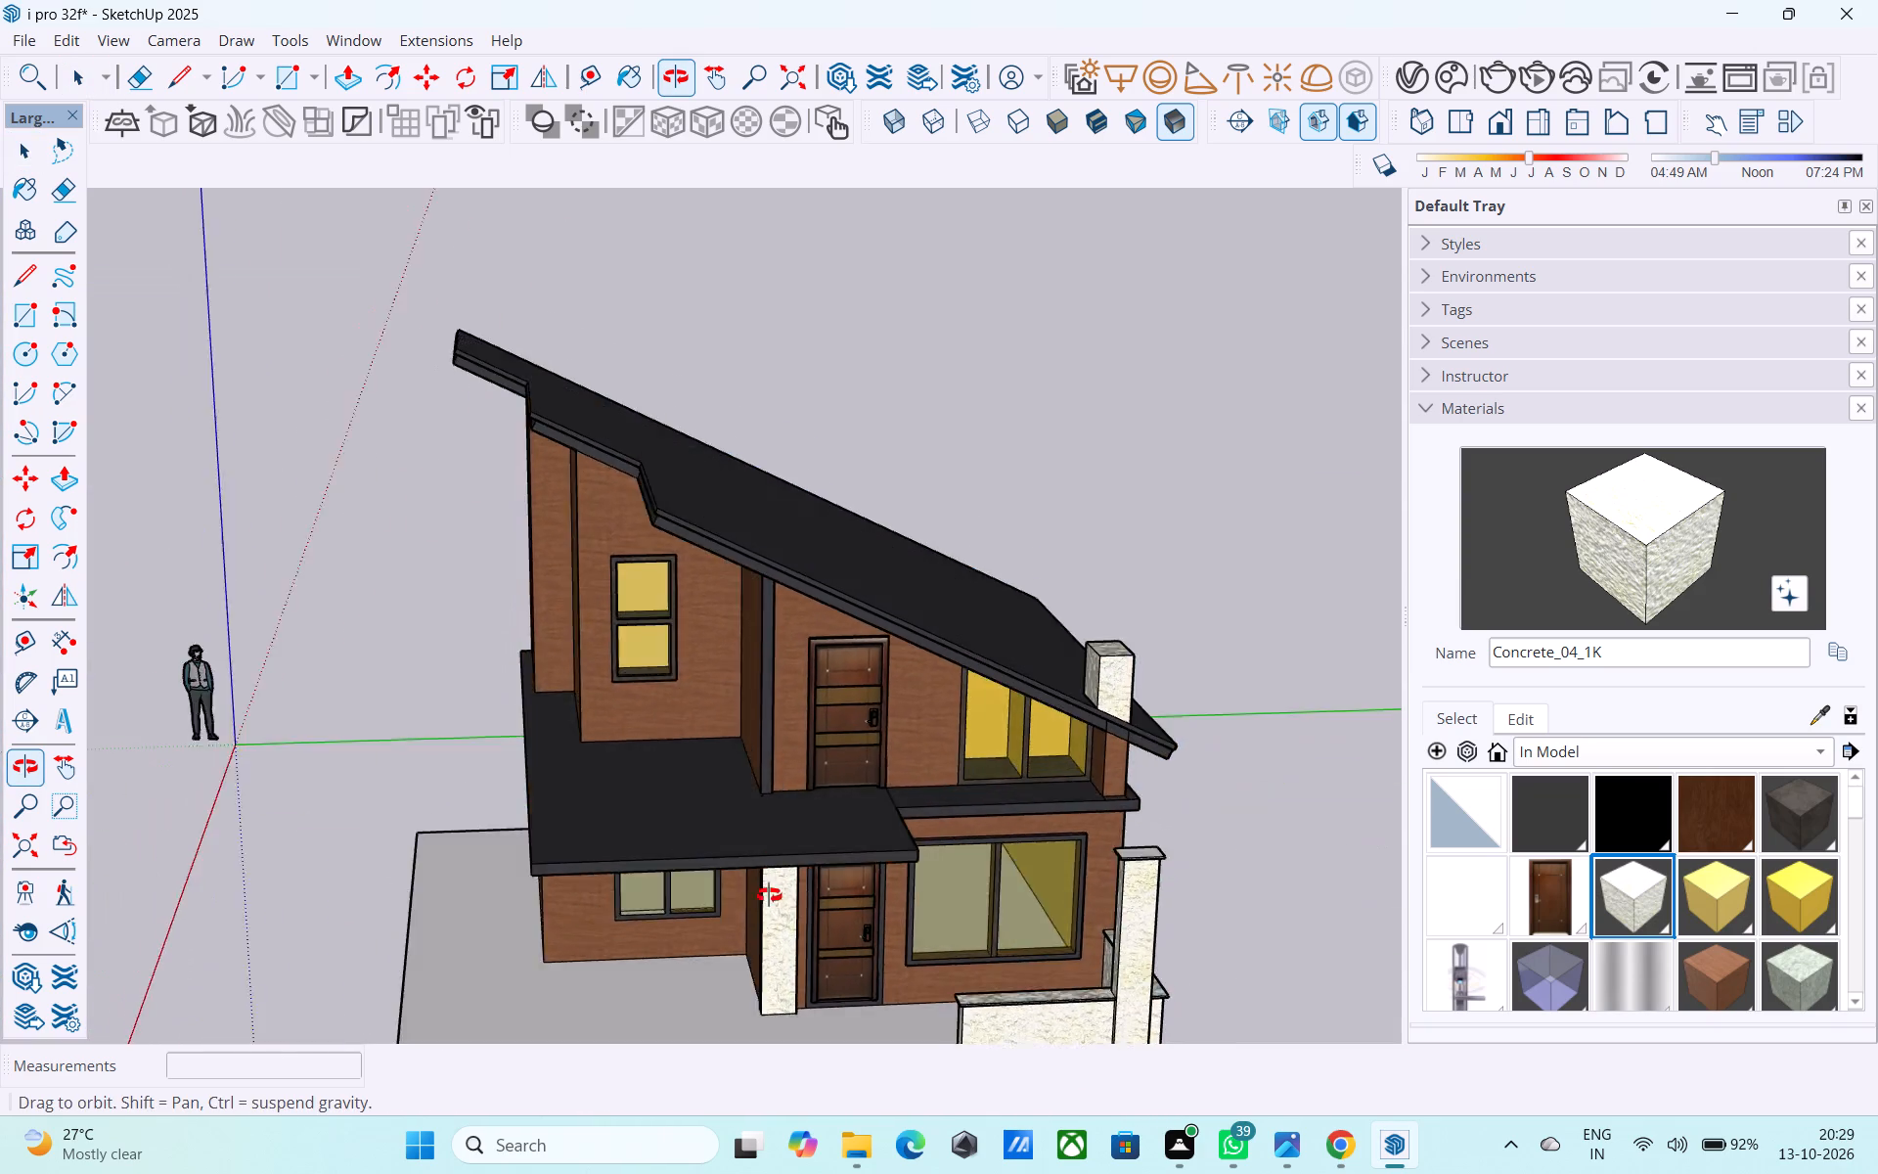
middle_click_drag(769, 895, 755, 902)
middle_click_drag(831, 594, 812, 656)
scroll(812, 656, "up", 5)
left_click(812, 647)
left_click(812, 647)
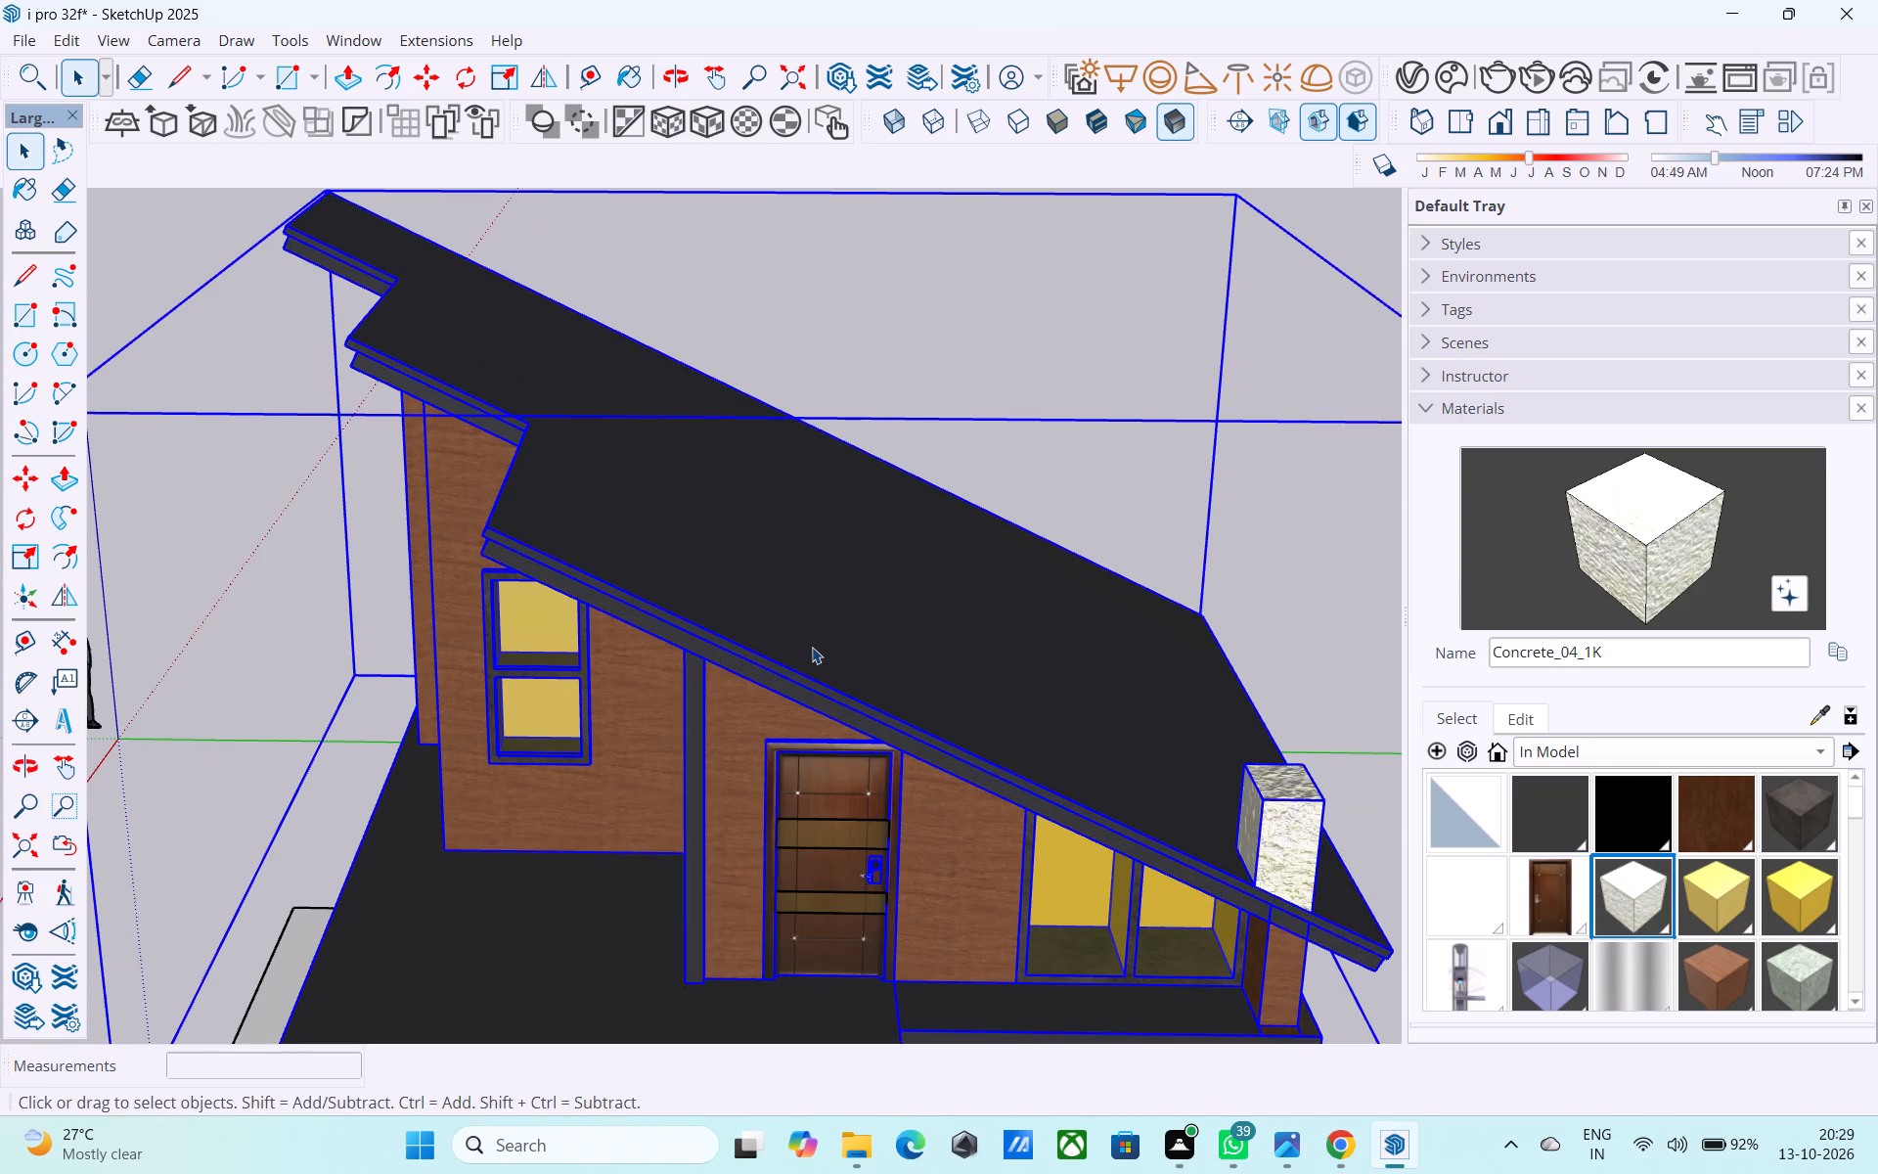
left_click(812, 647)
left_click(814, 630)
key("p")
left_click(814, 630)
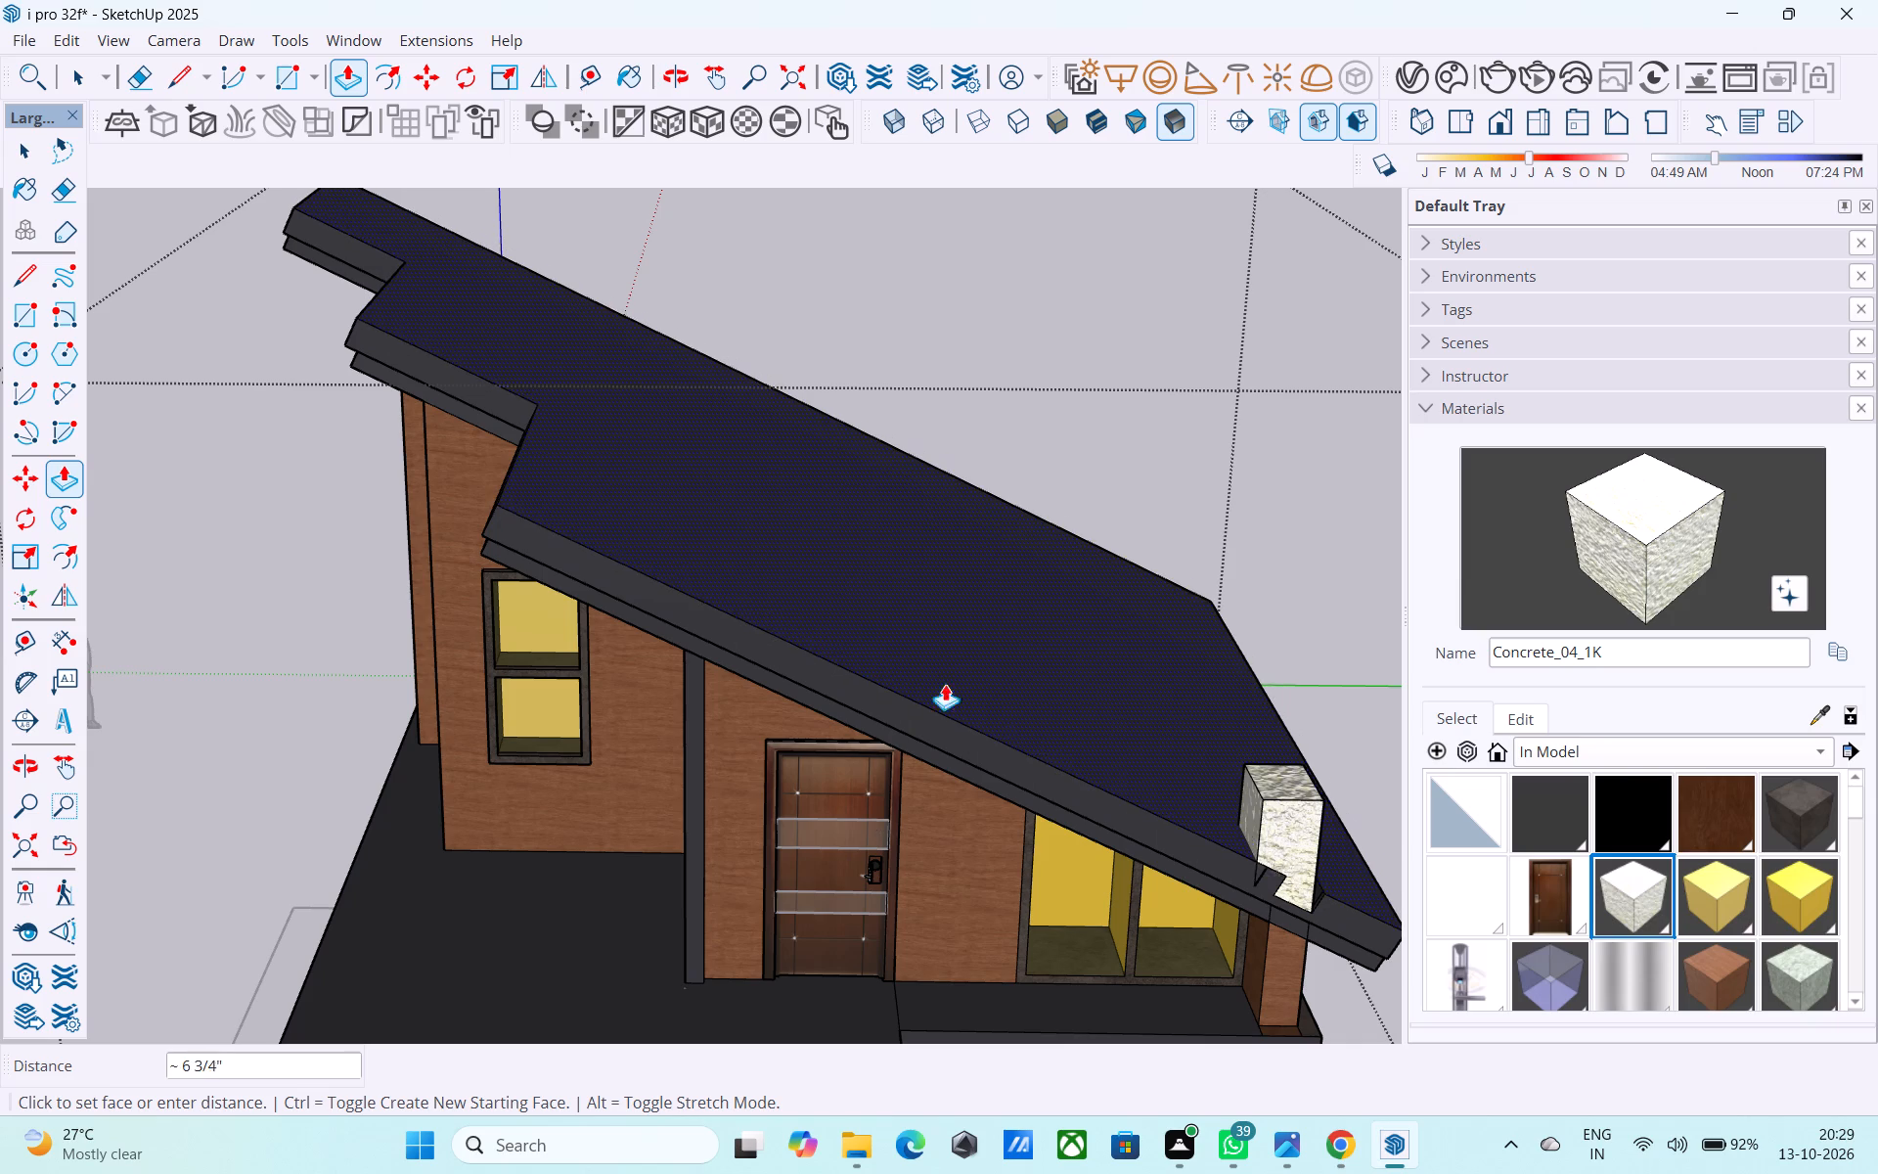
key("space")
Thicken the sloping roof by extruding its top face 3" upward, then leave the upper-floor group.
middle_click_drag(1061, 748, 931, 700)
scroll(933, 701, "up", 5)
scroll(916, 696, "down", 12)
middle_click_drag(921, 698, 967, 660)
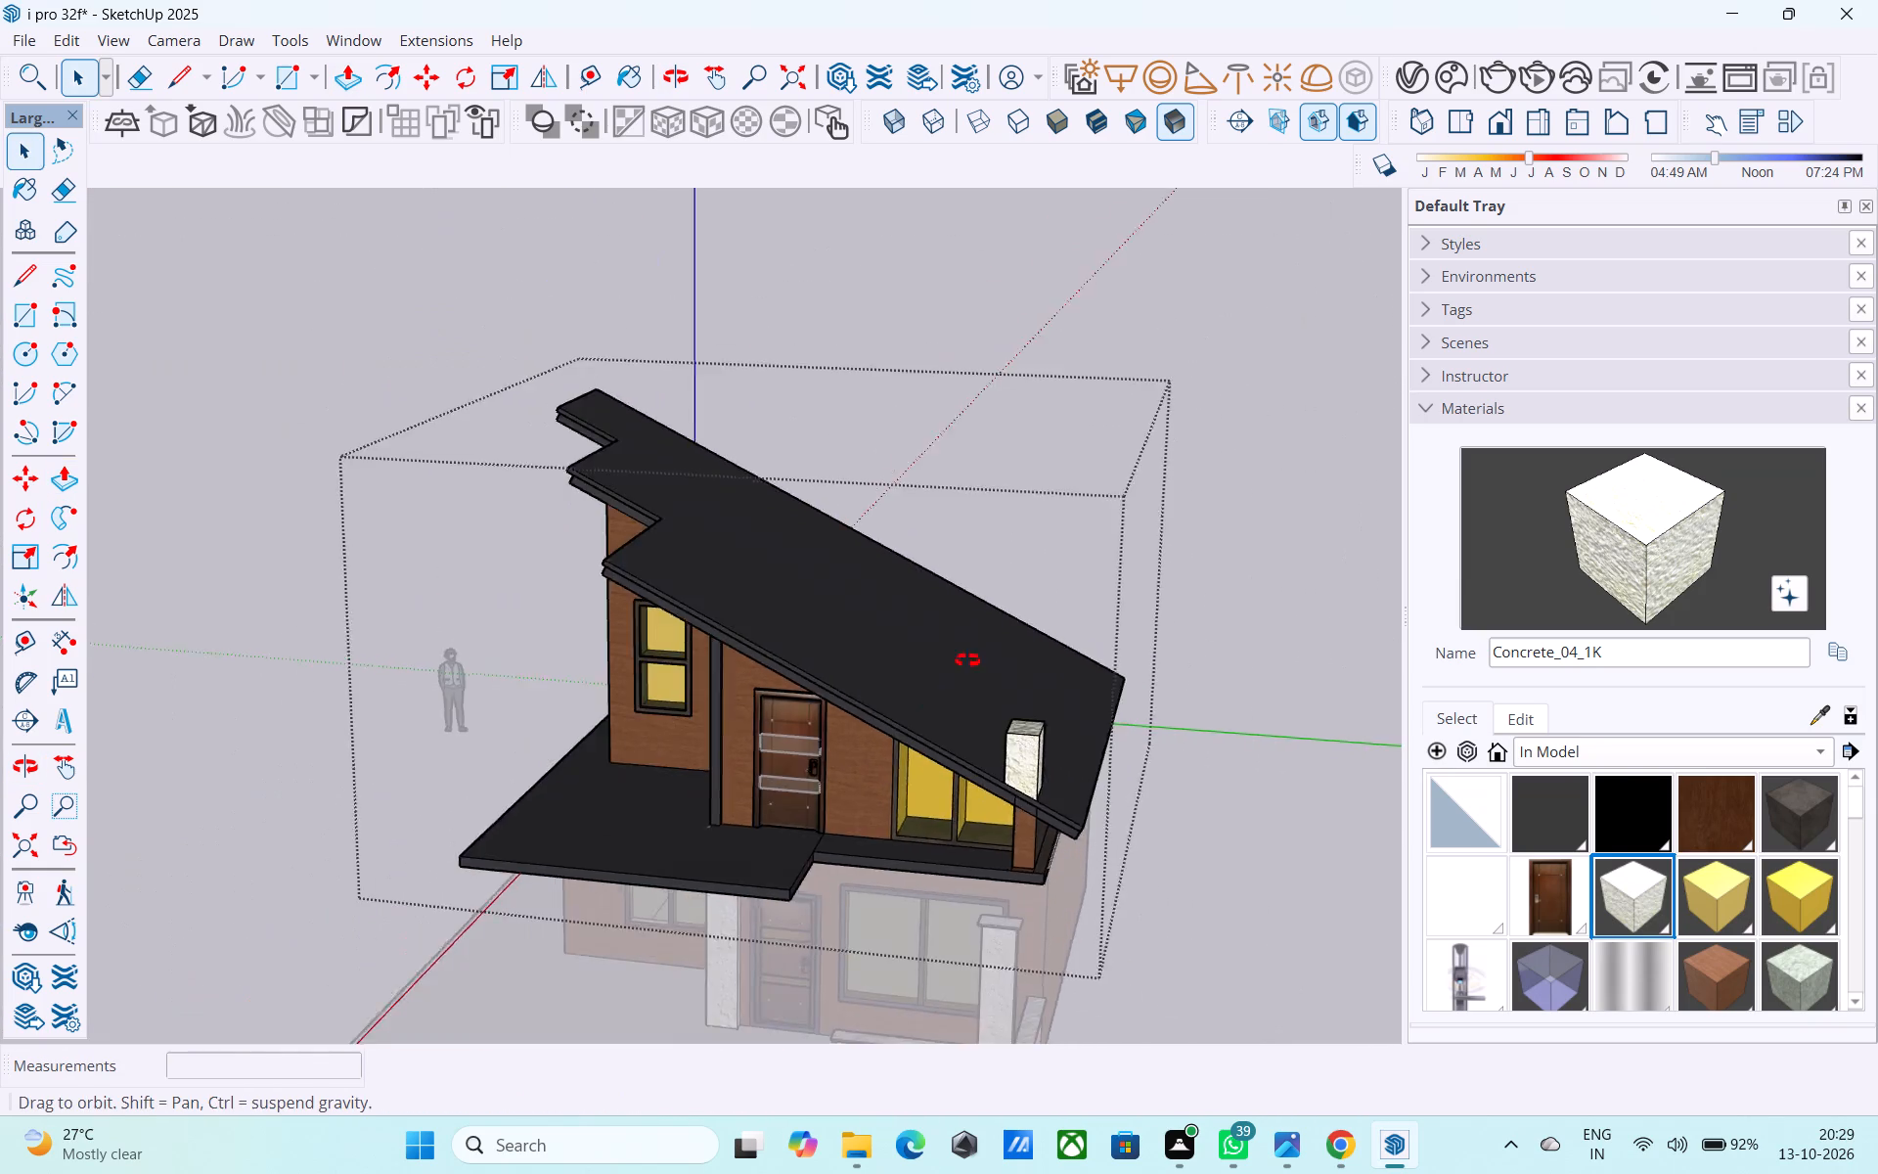
middle_click_drag(967, 660, 1068, 498)
scroll(891, 615, "up", 5)
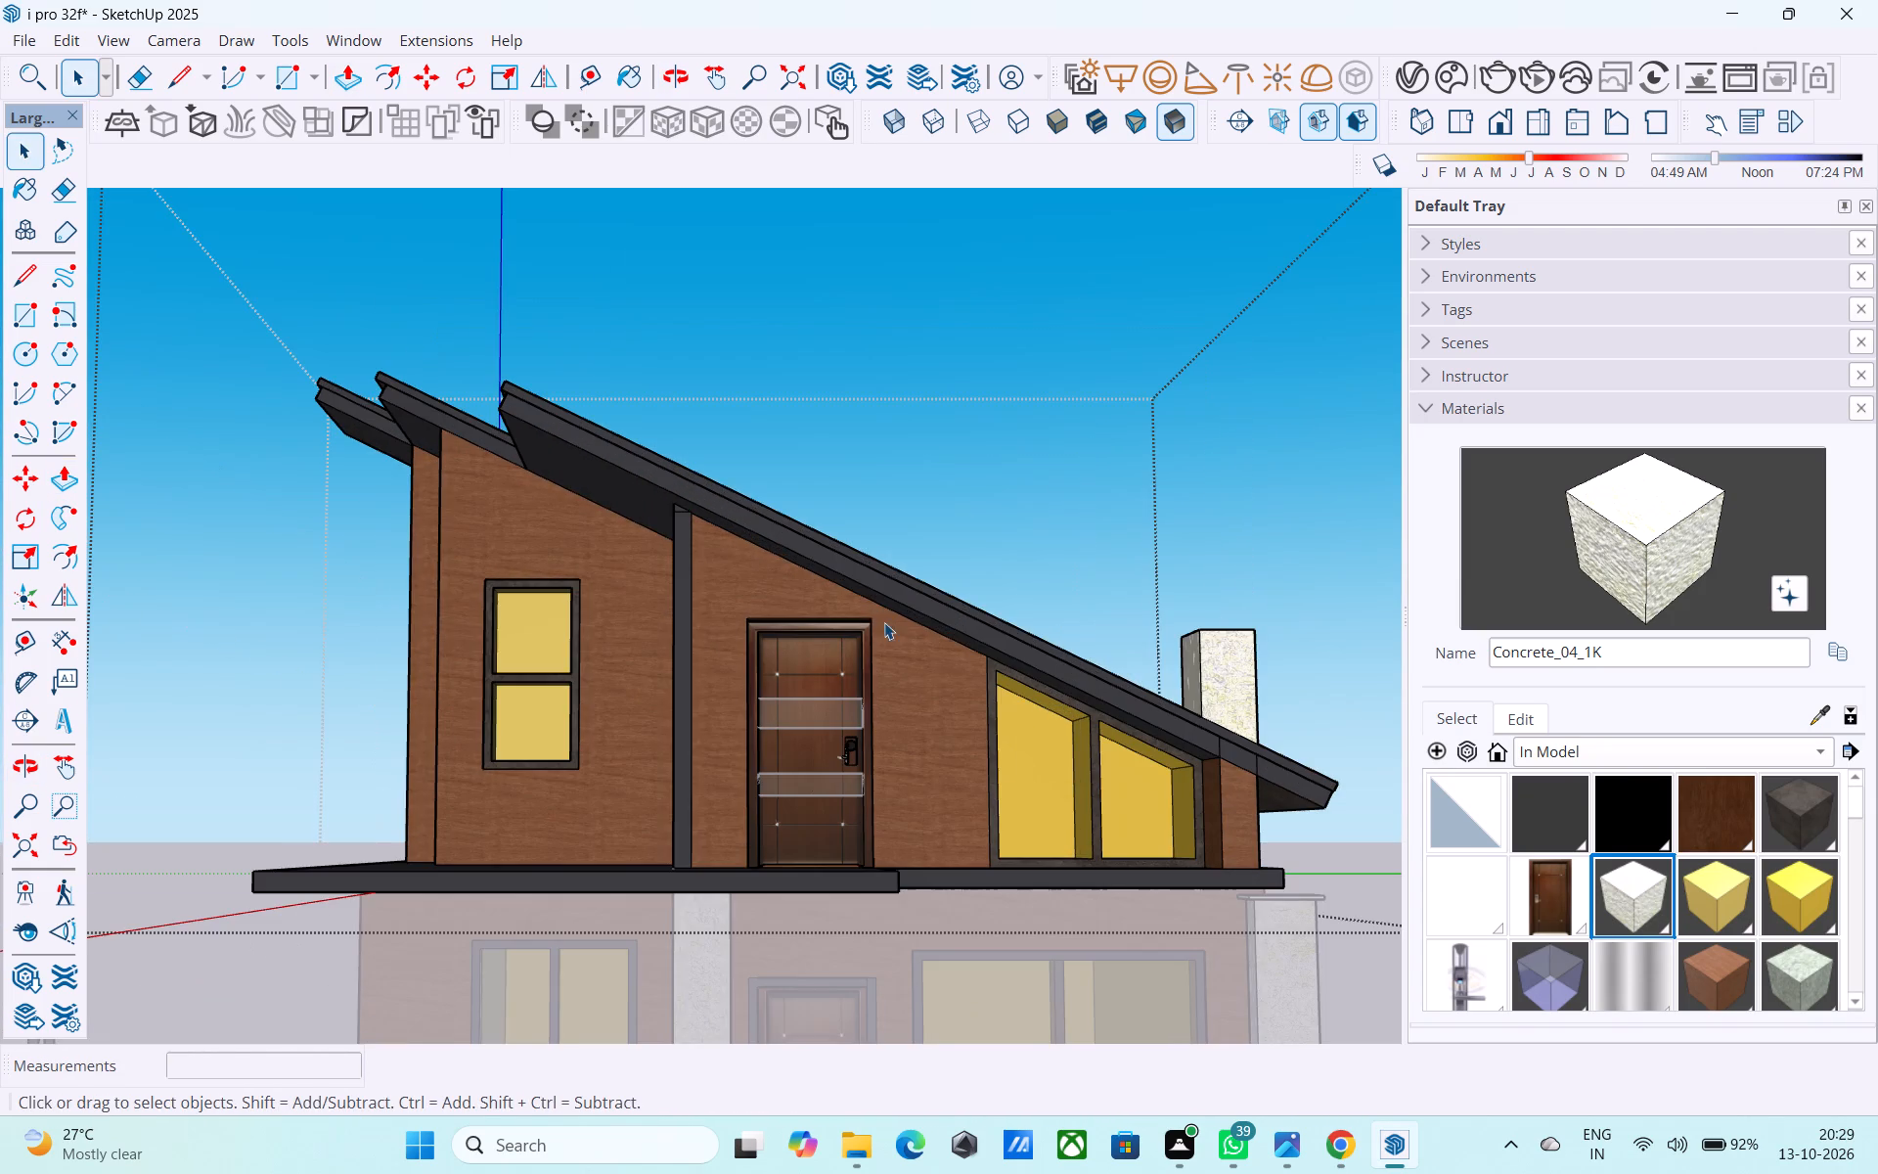
middle_click_drag(884, 622, 693, 814)
scroll(783, 692, "up", 9)
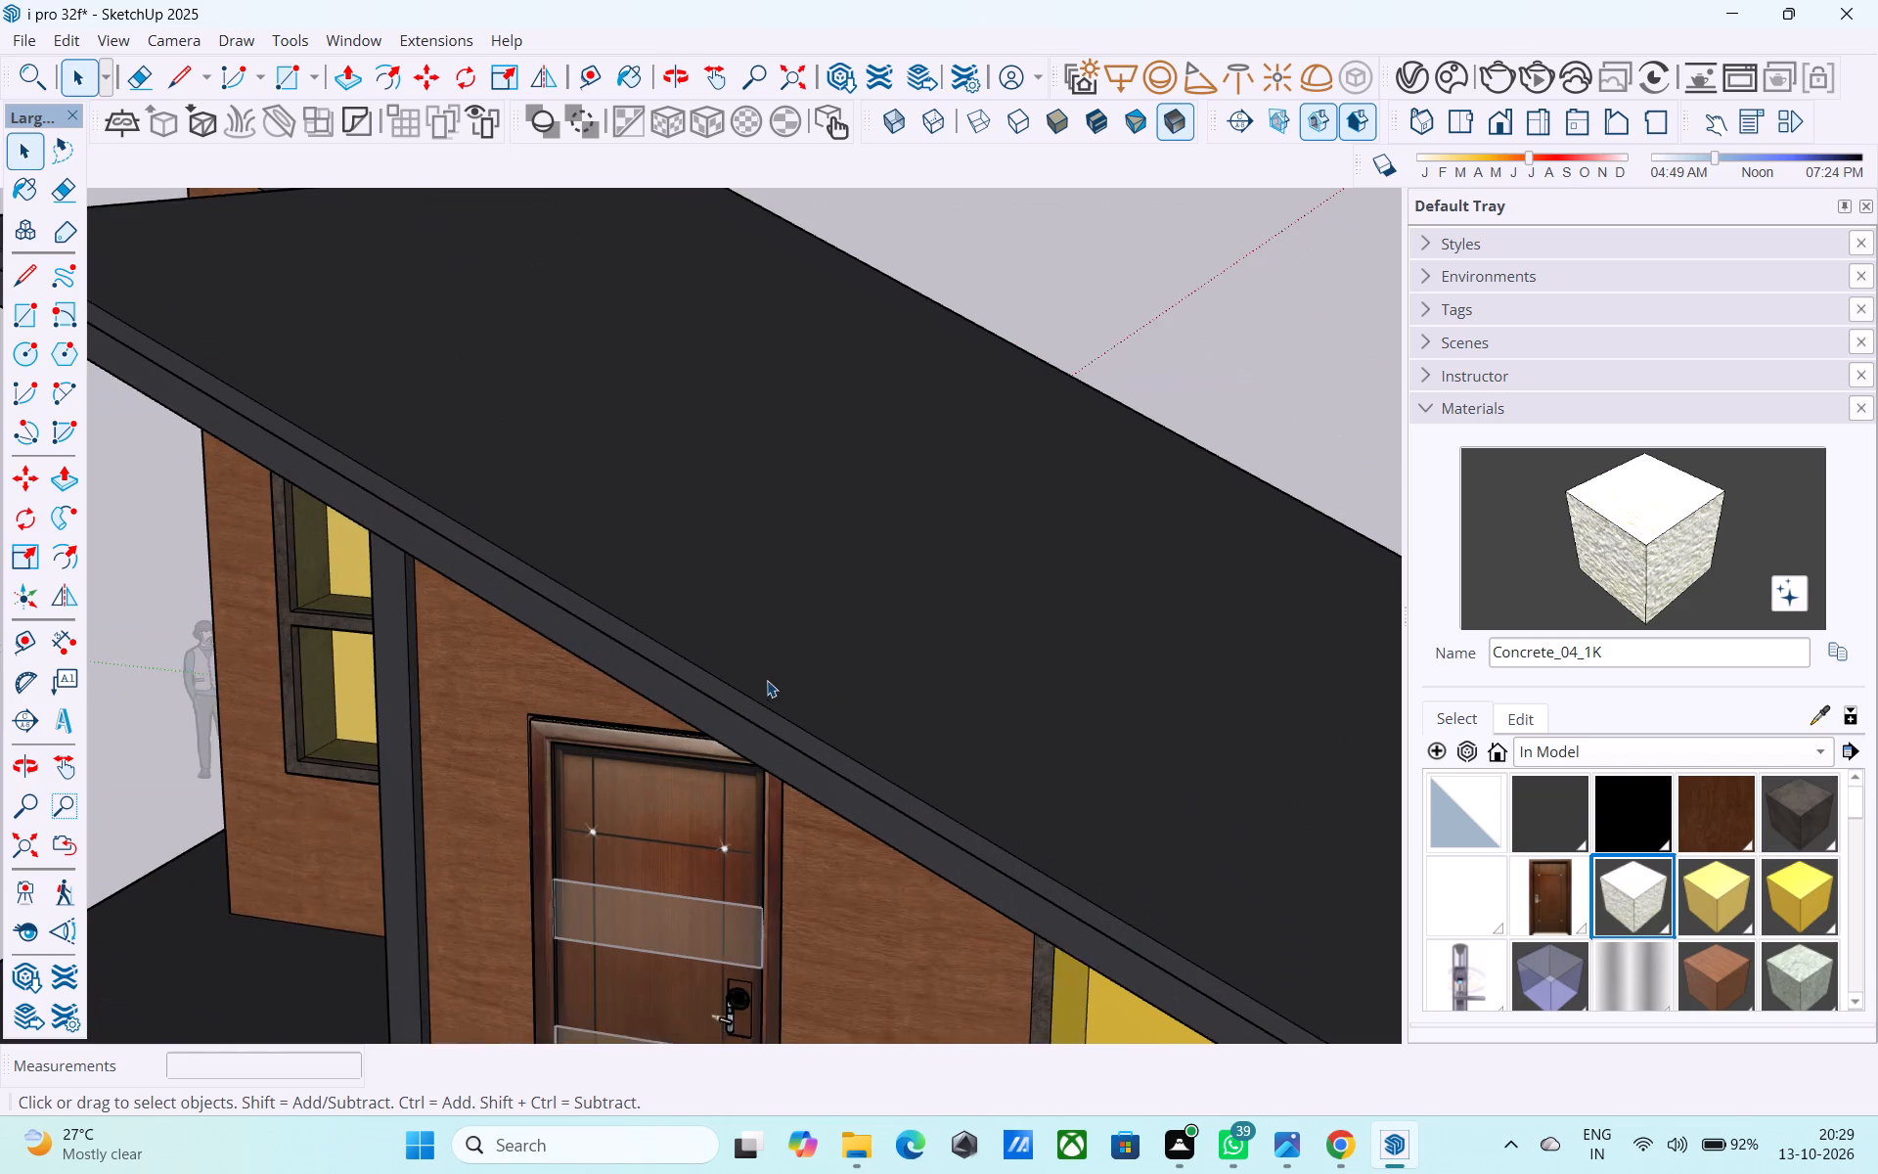
left_click(768, 678)
key("p")
left_click(768, 678)
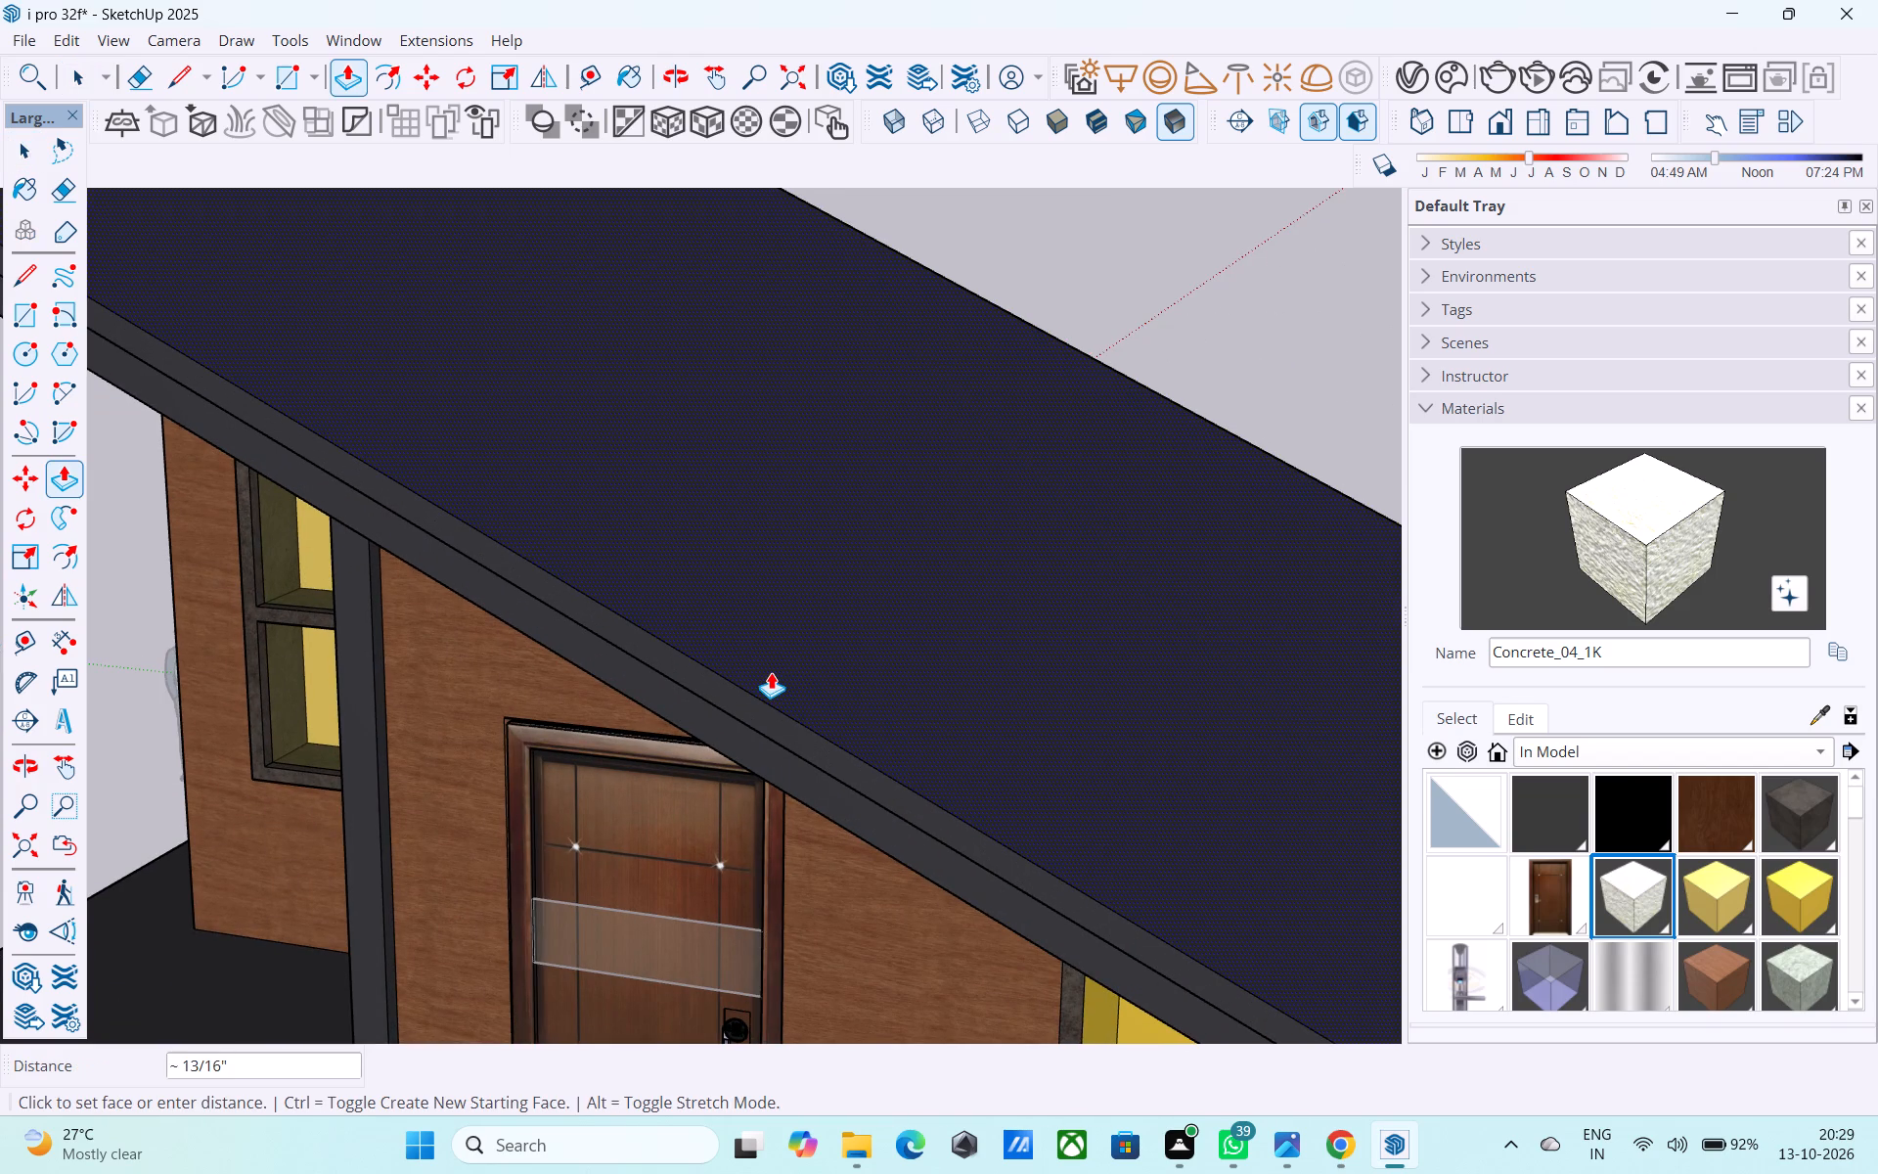
key("3")
key("shift+quotedbl")
key("Return")
key("space")
scroll(773, 667, "down", 6)
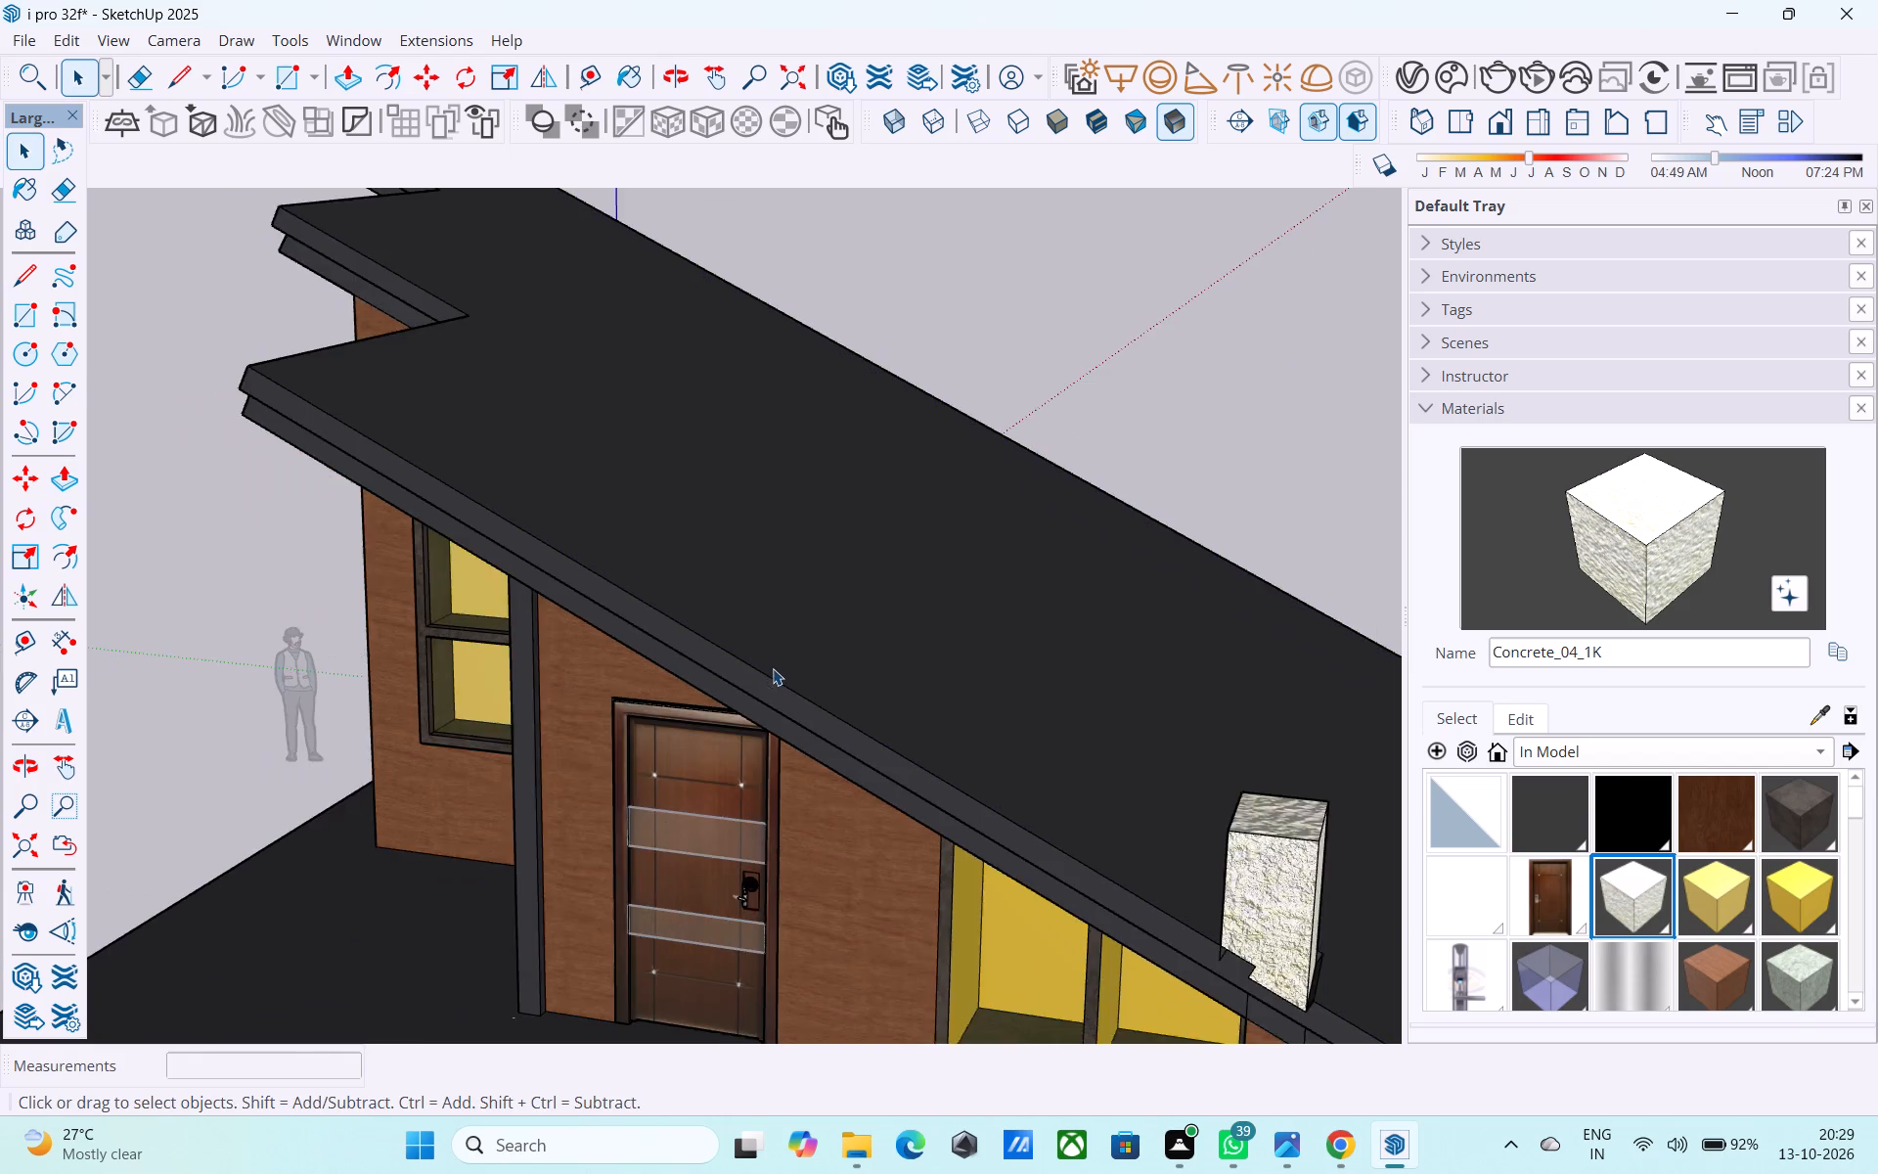
scroll(773, 668, "down", 6)
middle_click_drag(783, 686, 982, 532)
scroll(1045, 623, "down", 6)
left_click(559, 575)
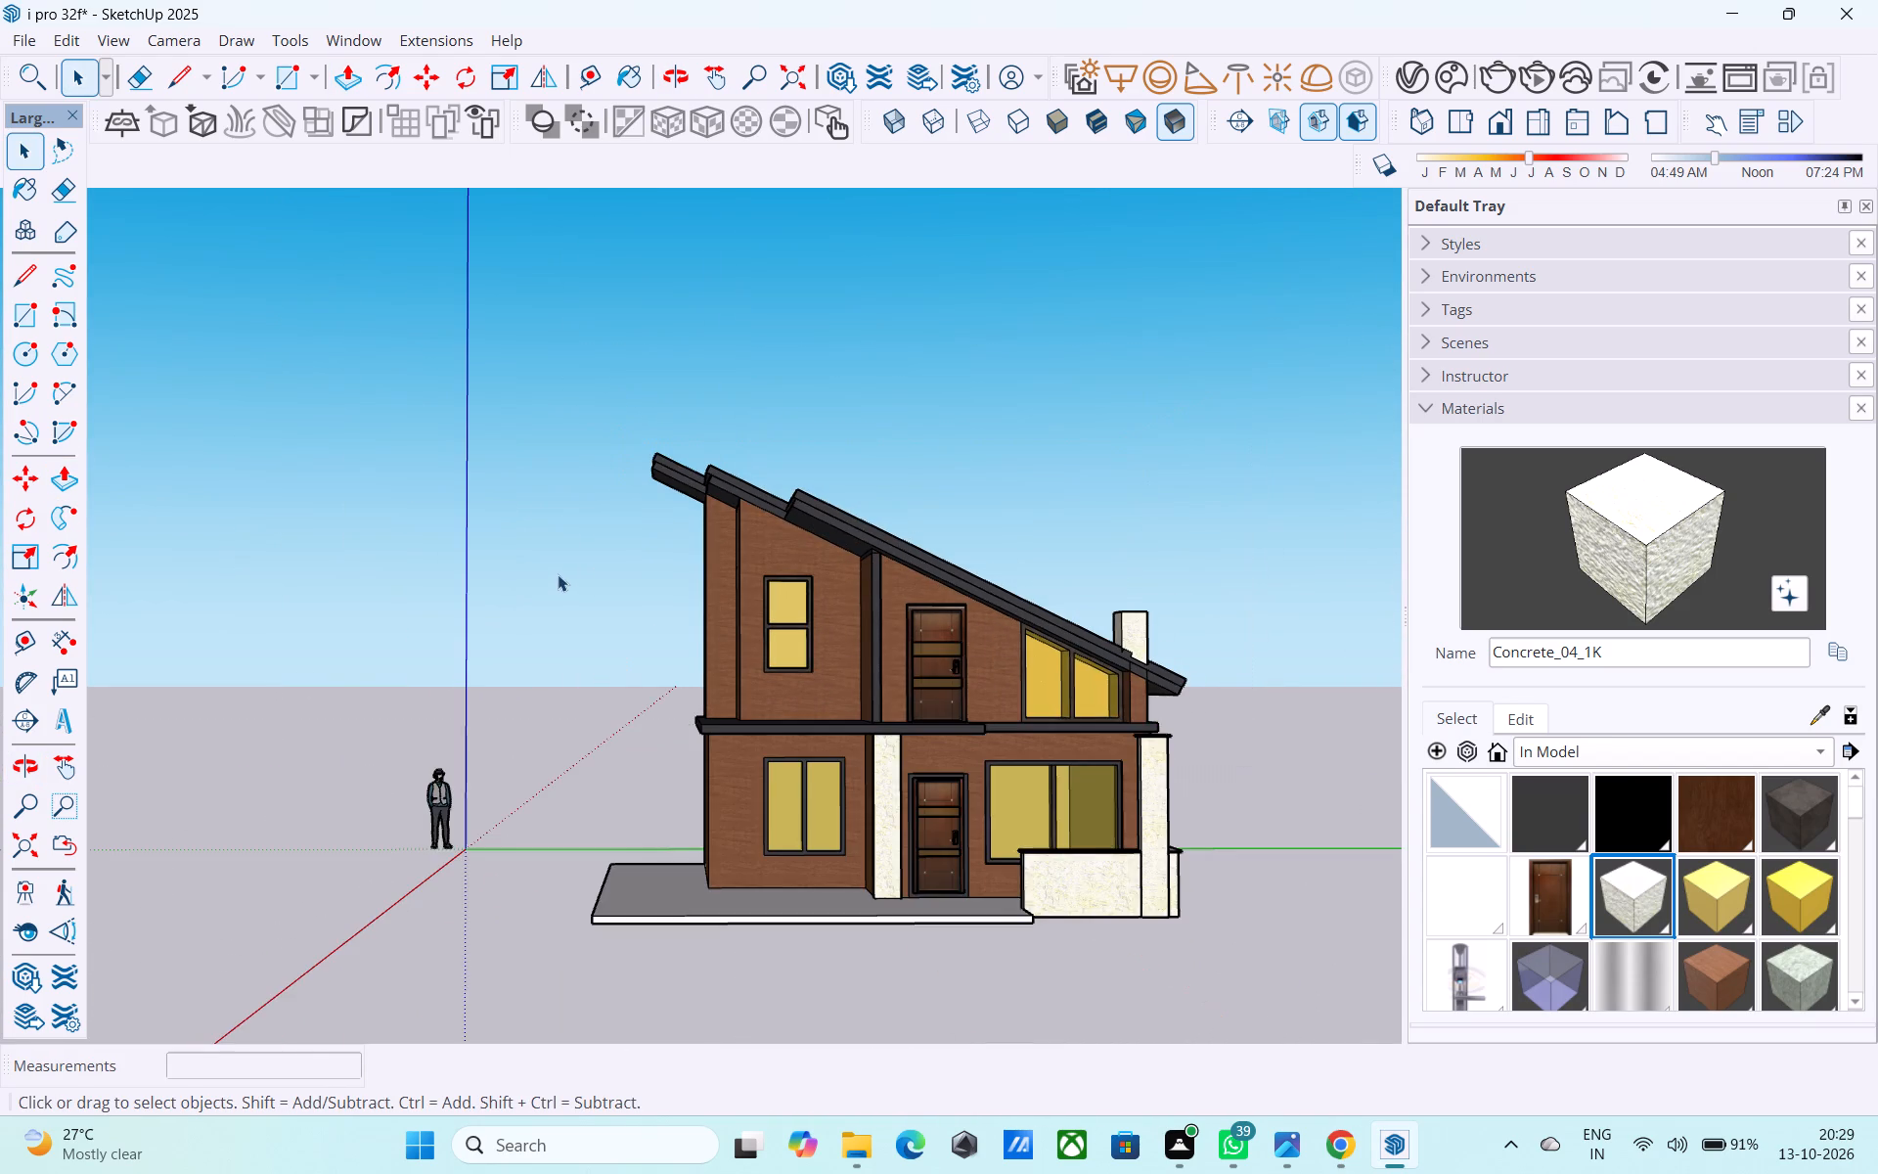
Open the upper-floor group and offset the chimney's front face, above the windows, by about 5/16" with Push/Pull.
scroll(1102, 597, "up", 12)
scroll(1163, 742, "down", 4)
middle_click_drag(1155, 743, 707, 749, "shift")
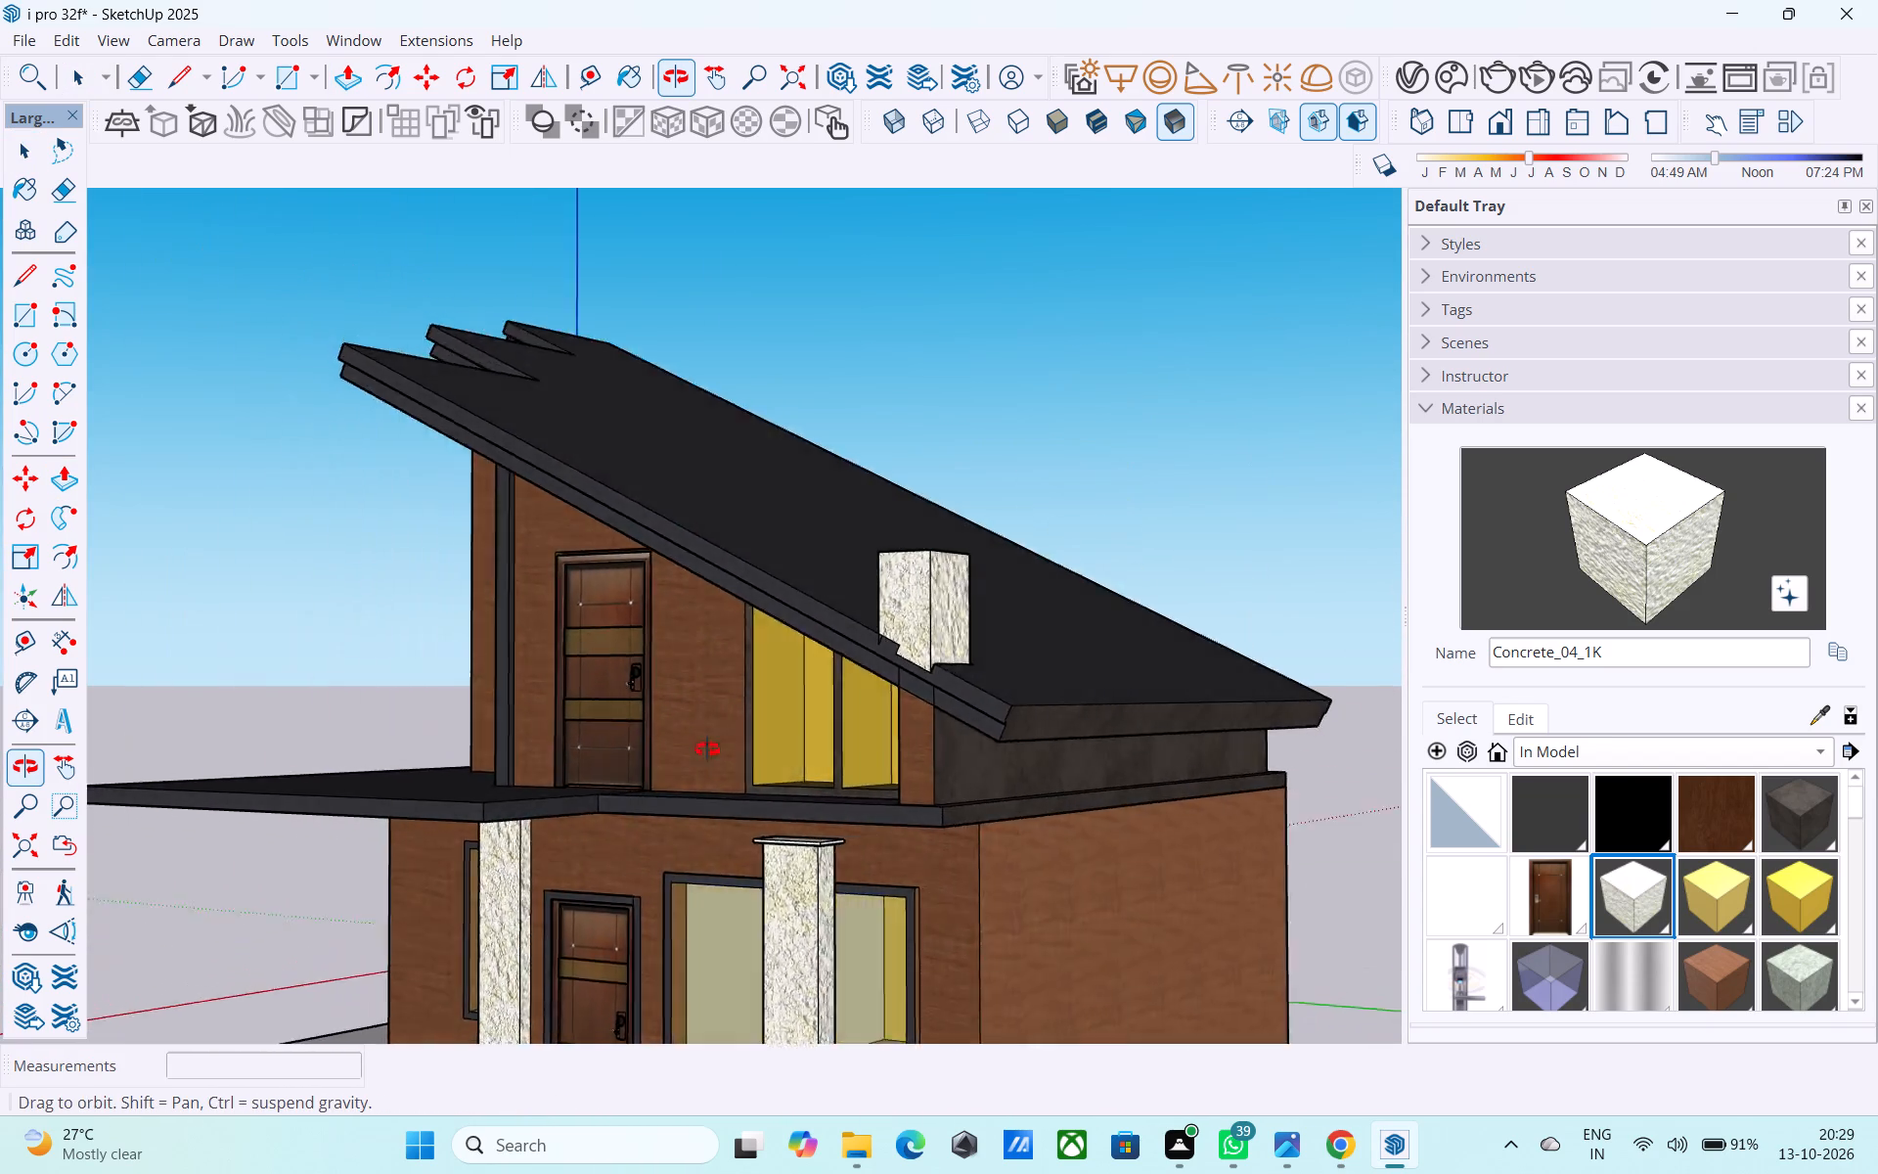
middle_click_drag(707, 749, 533, 802, "shift")
scroll(709, 714, "up", 18)
middle_click_drag(720, 740, 693, 736)
scroll(693, 736, "up", 1)
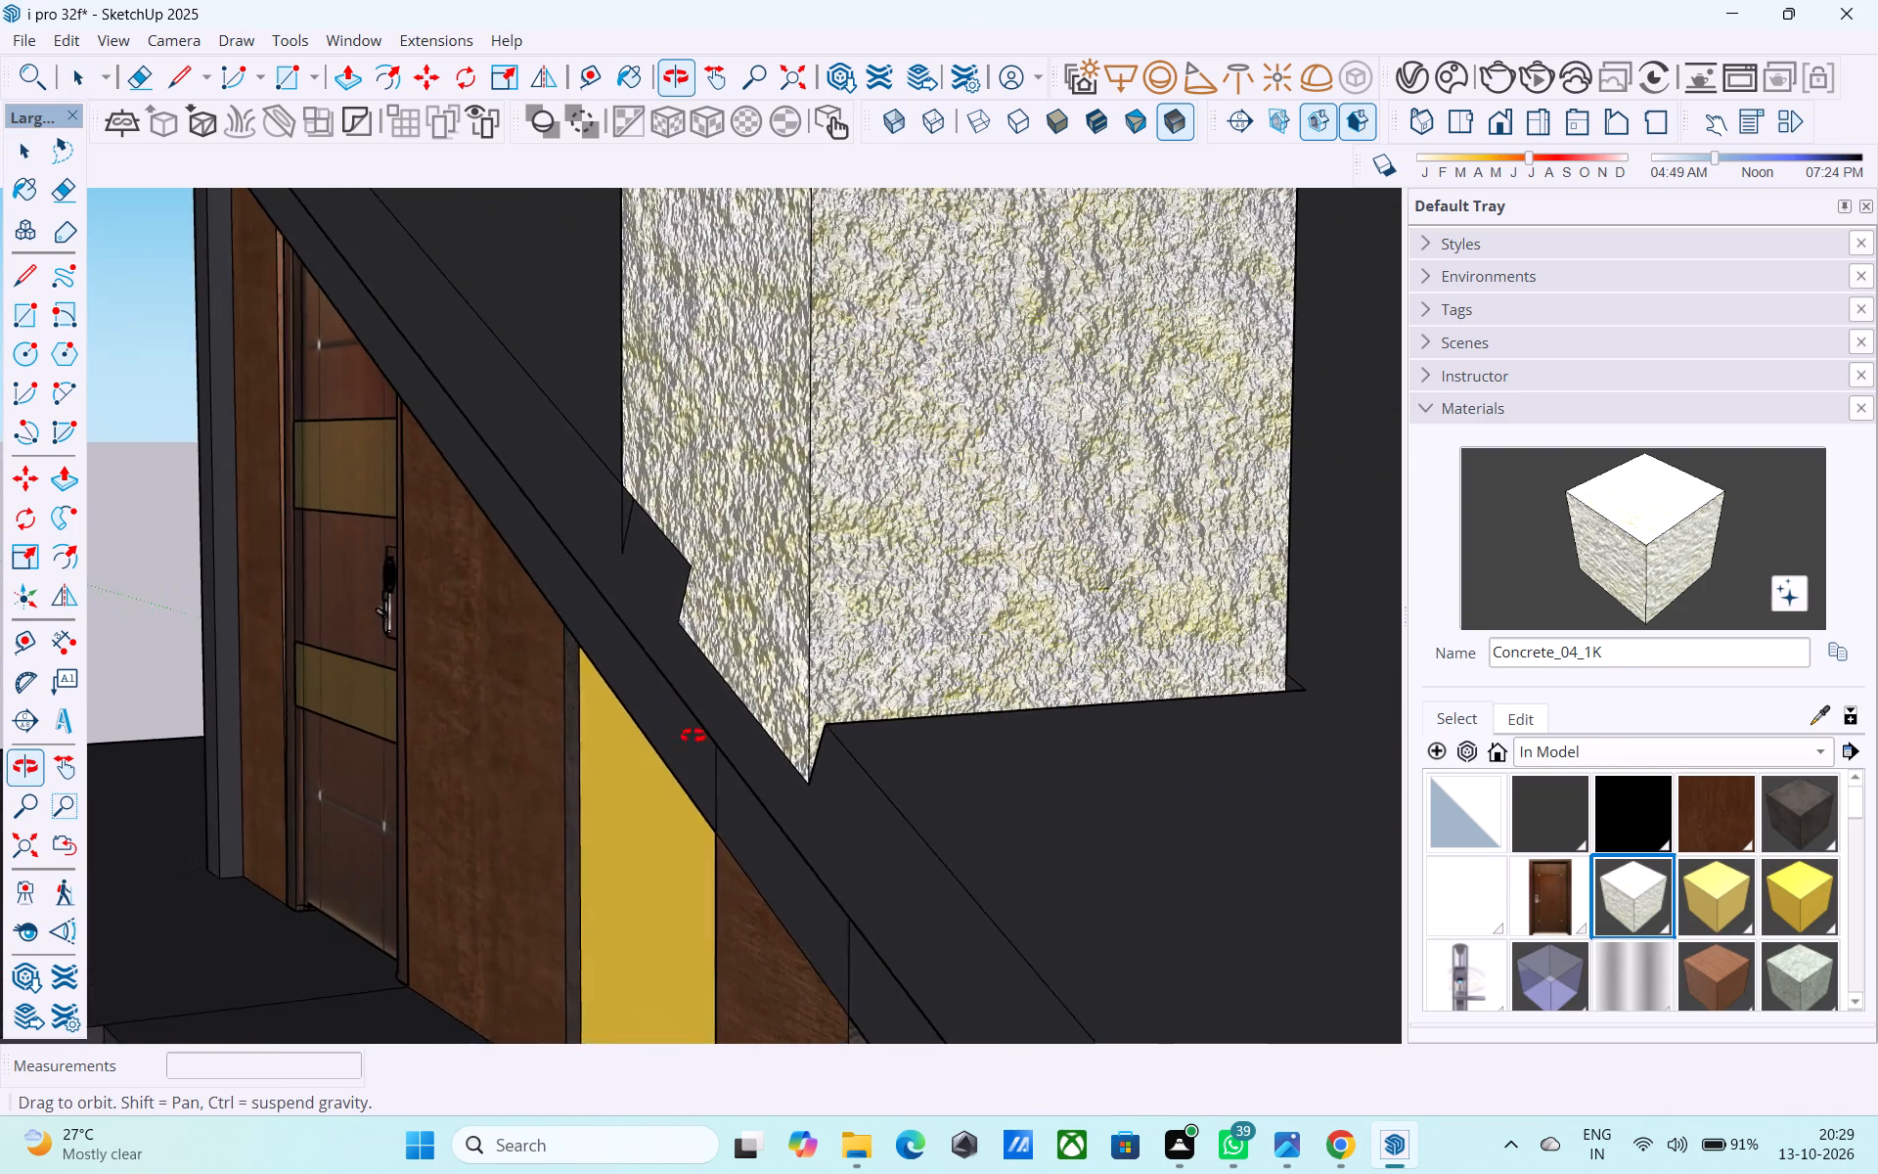
middle_click_drag(693, 736, 375, 758)
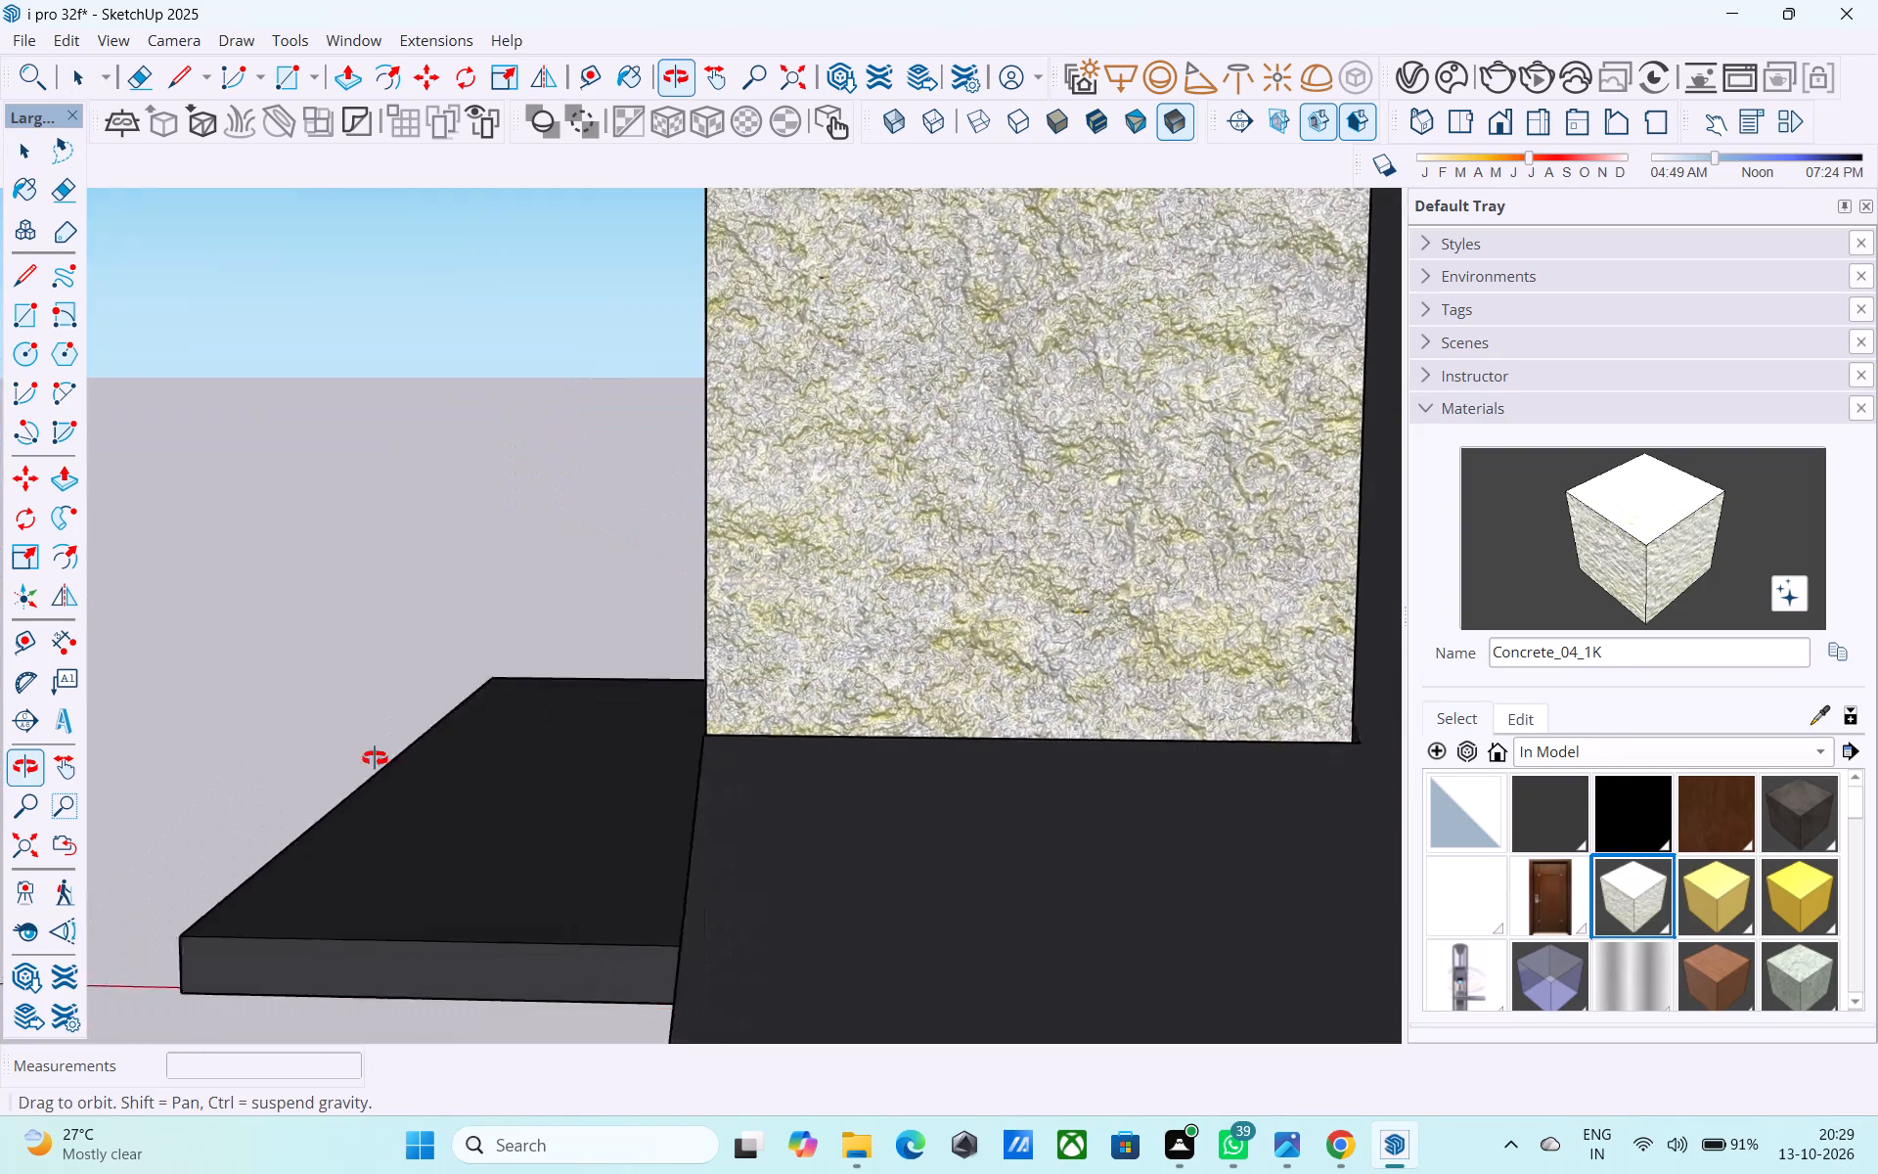
middle_click_drag(375, 758, 818, 717)
scroll(821, 716, "up", 4)
left_click(814, 704)
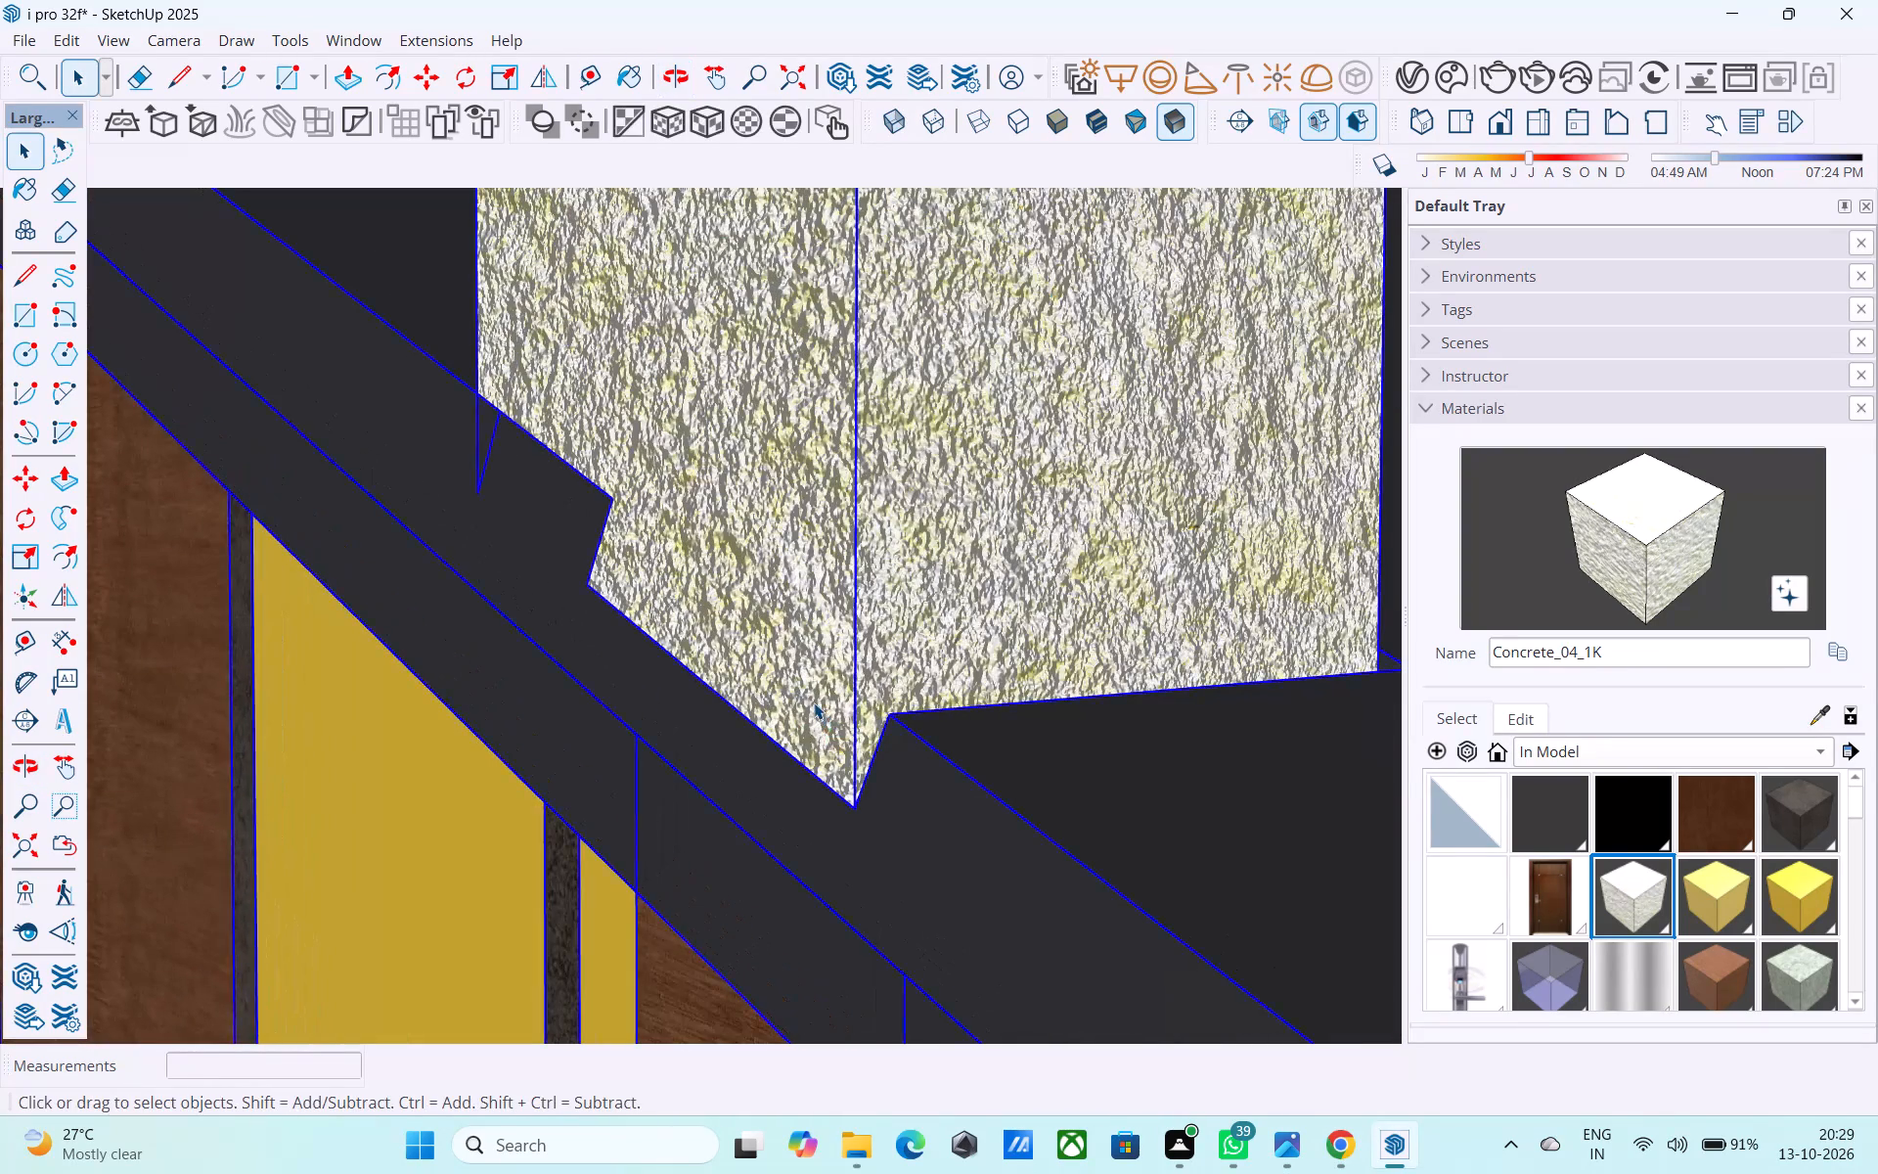
double_click(814, 701)
left_click(801, 664)
key("p")
left_click(801, 664)
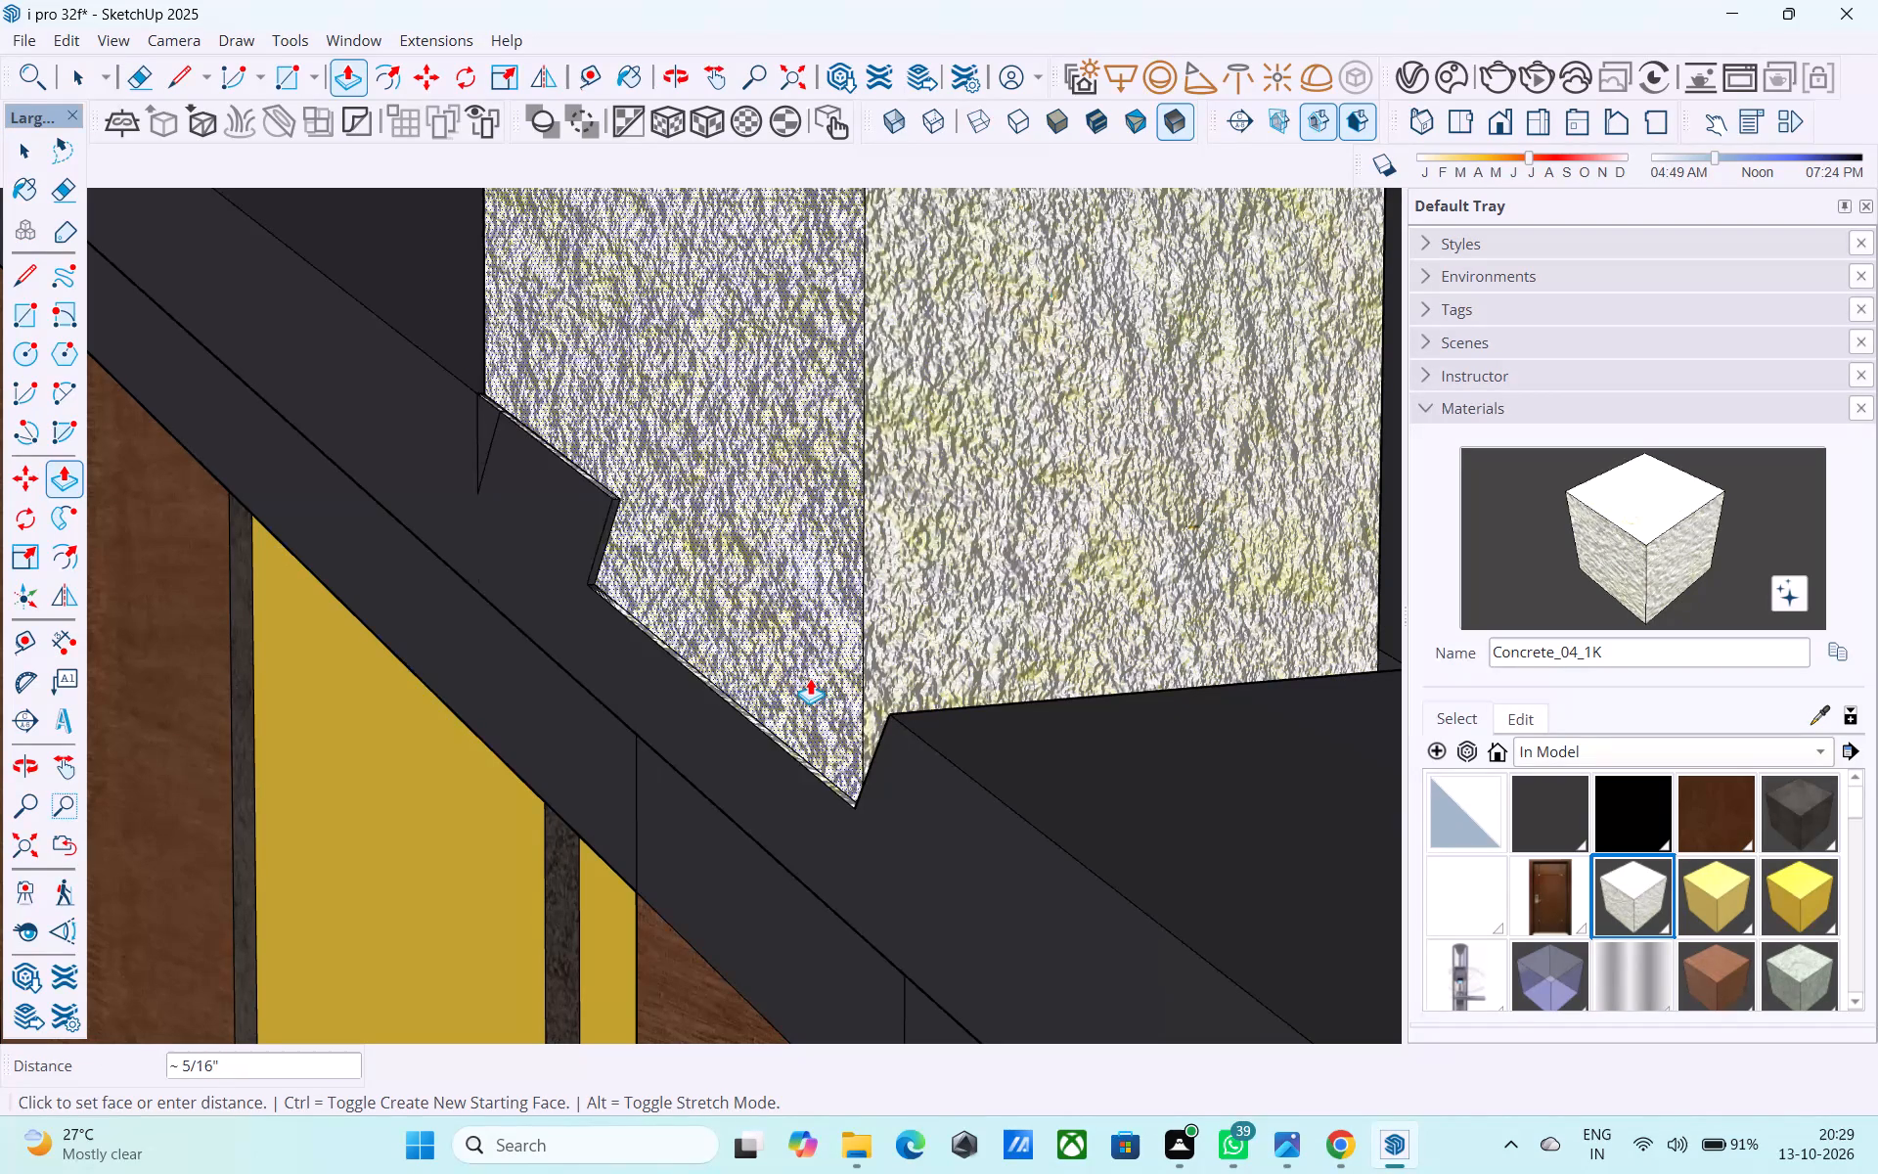
left_click(810, 678)
Draw a line along the roof's top edge across the chimney's base, from the notch corner to beyond the chimney's front corner.
key("l")
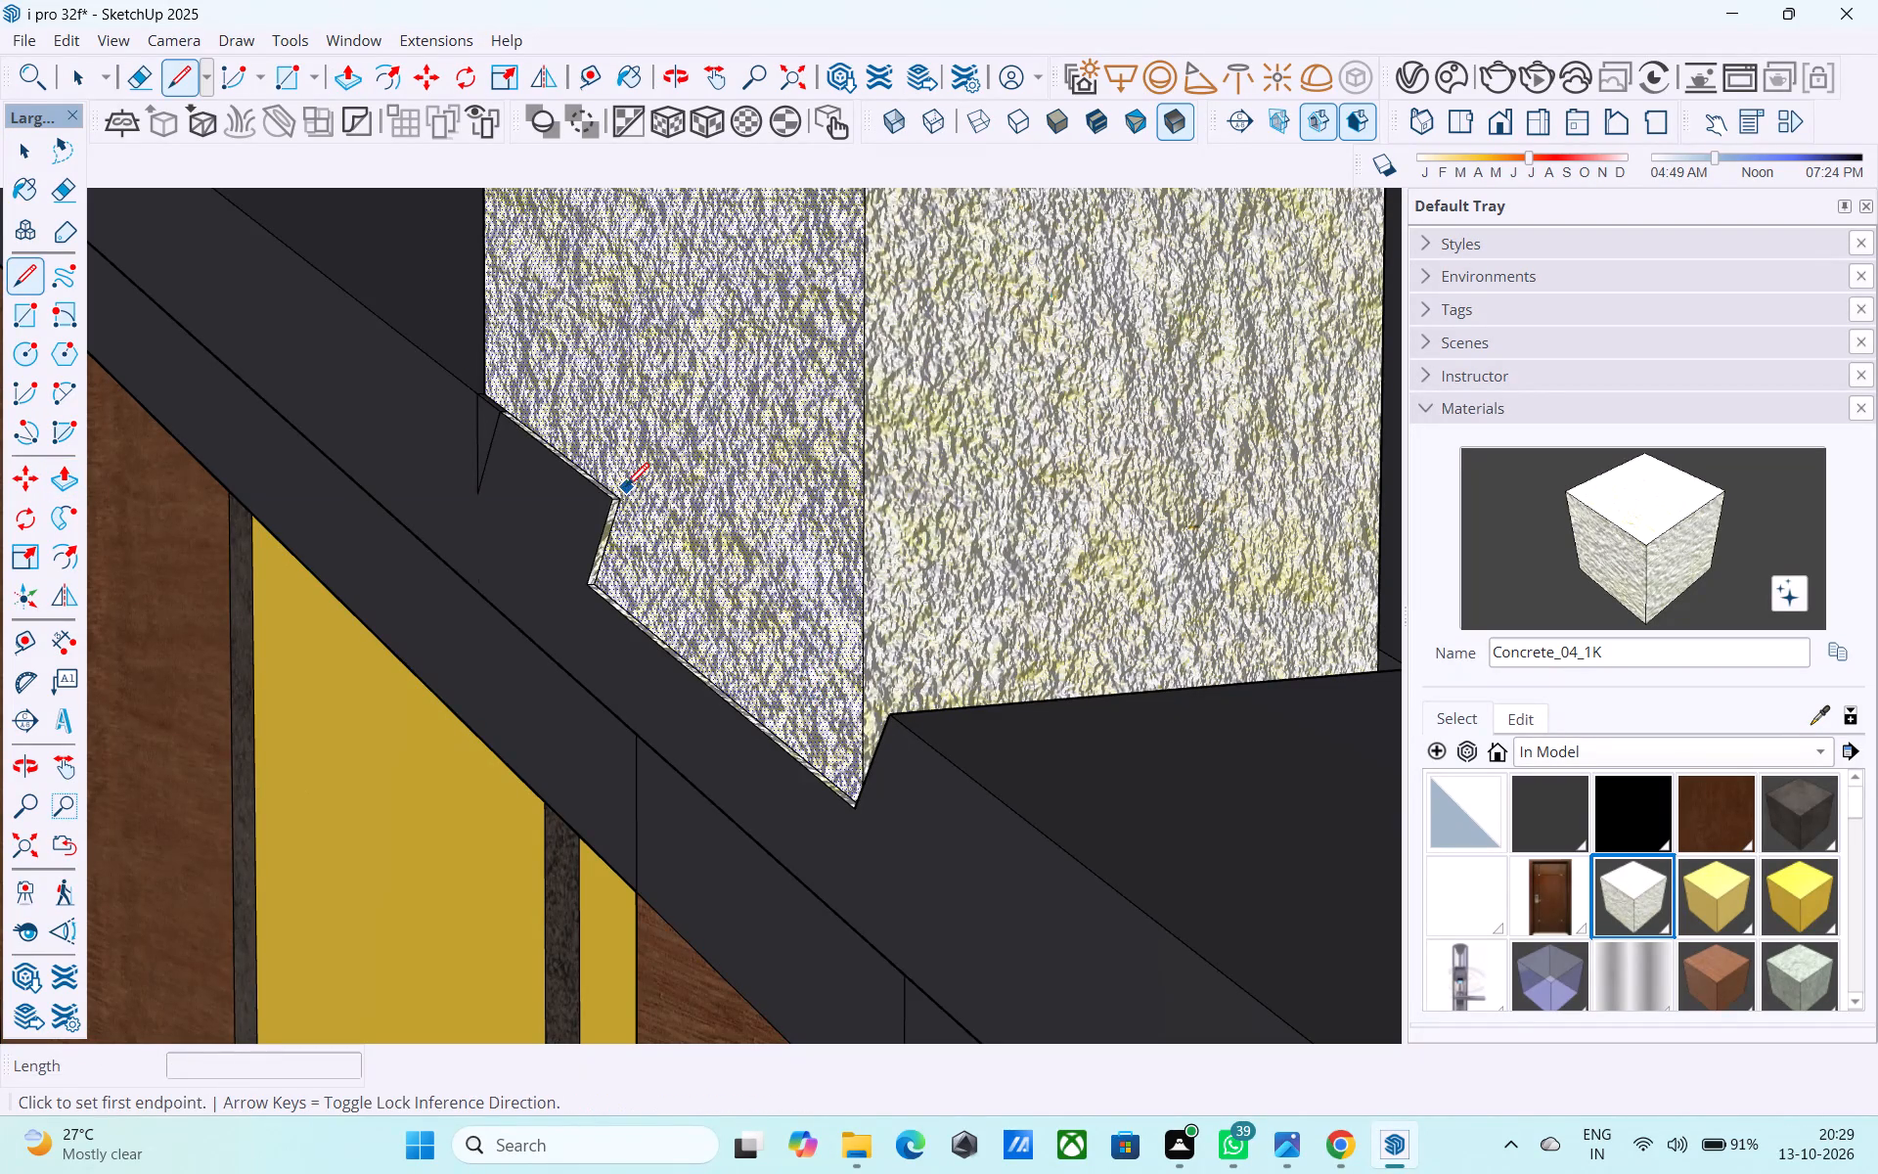
left_click(610, 500)
middle_click_drag(705, 568, 1277, 791)
scroll(1060, 729, "up", 4)
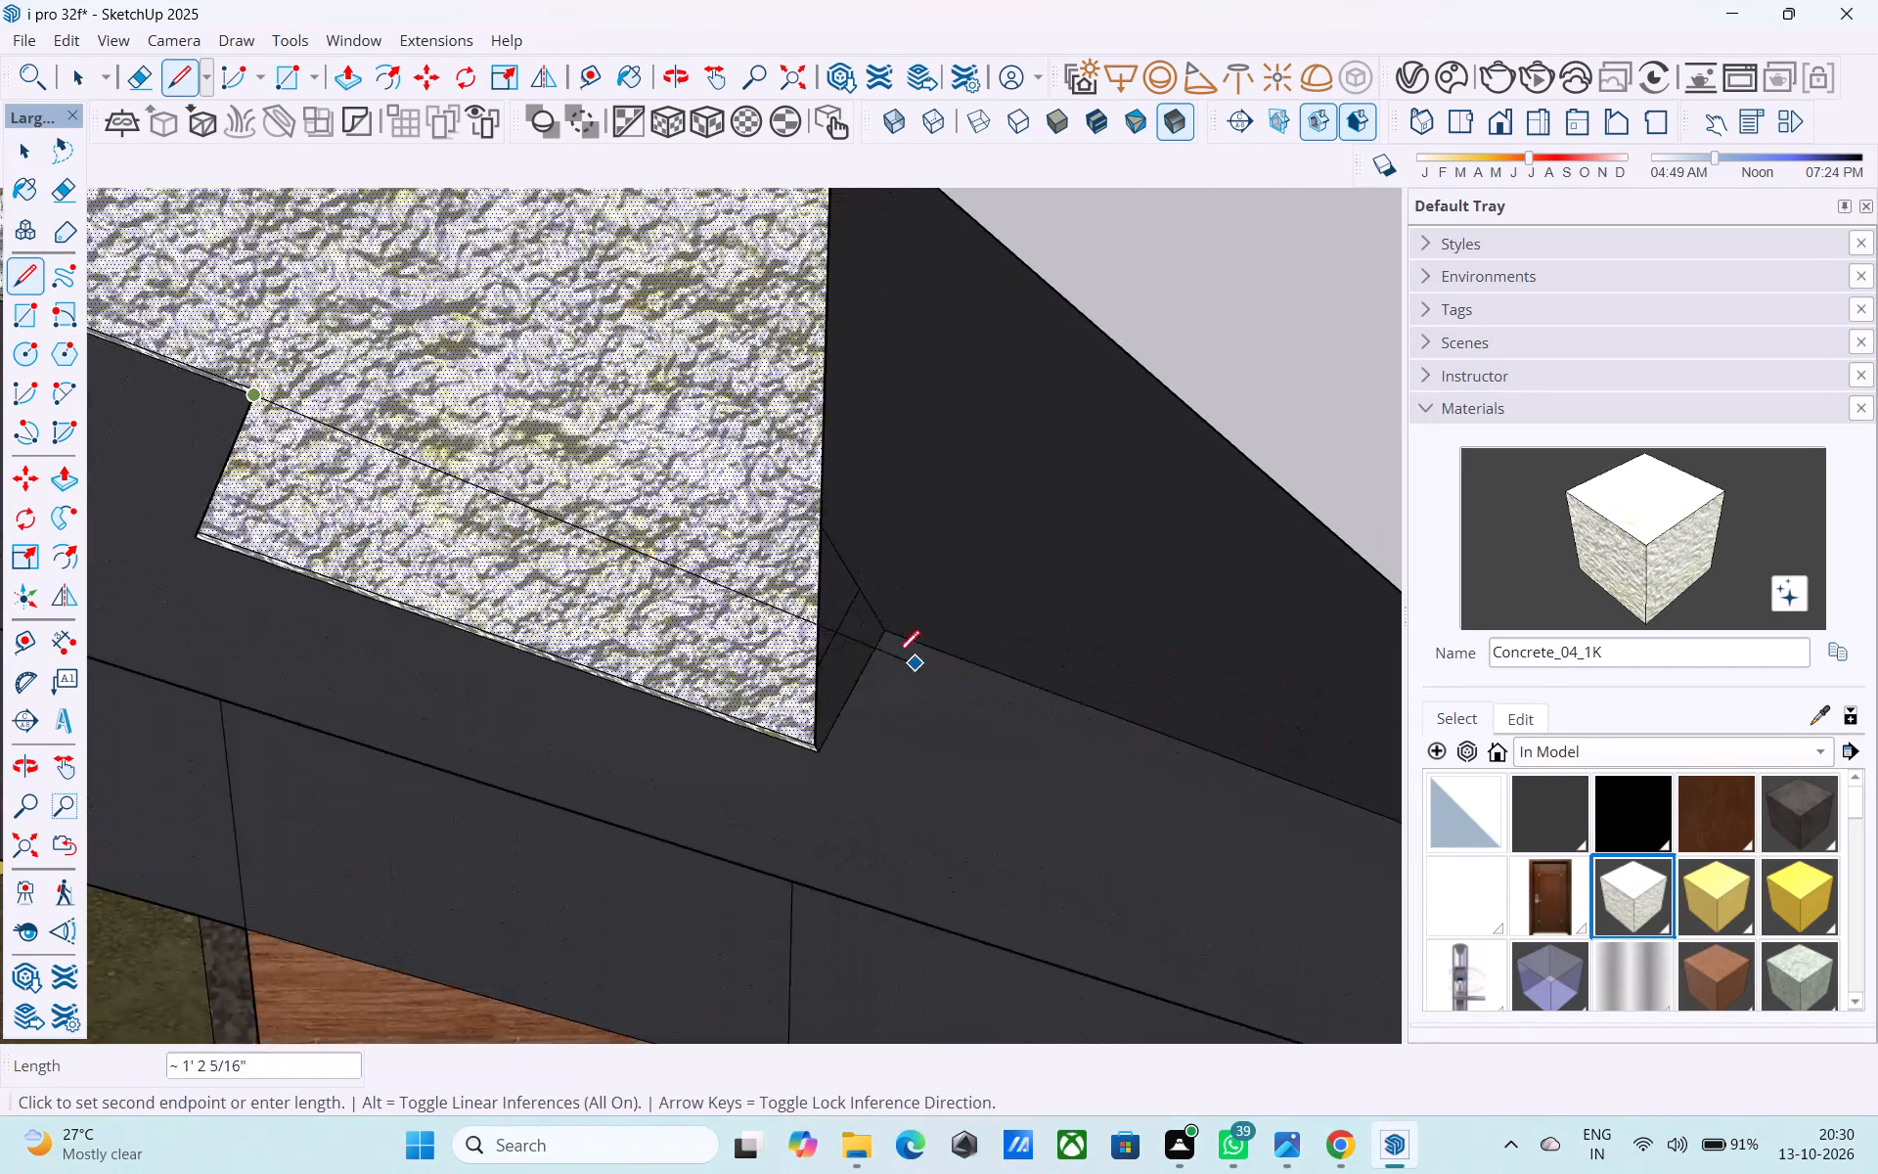
left_click(884, 638)
scroll(884, 638, "down", 5)
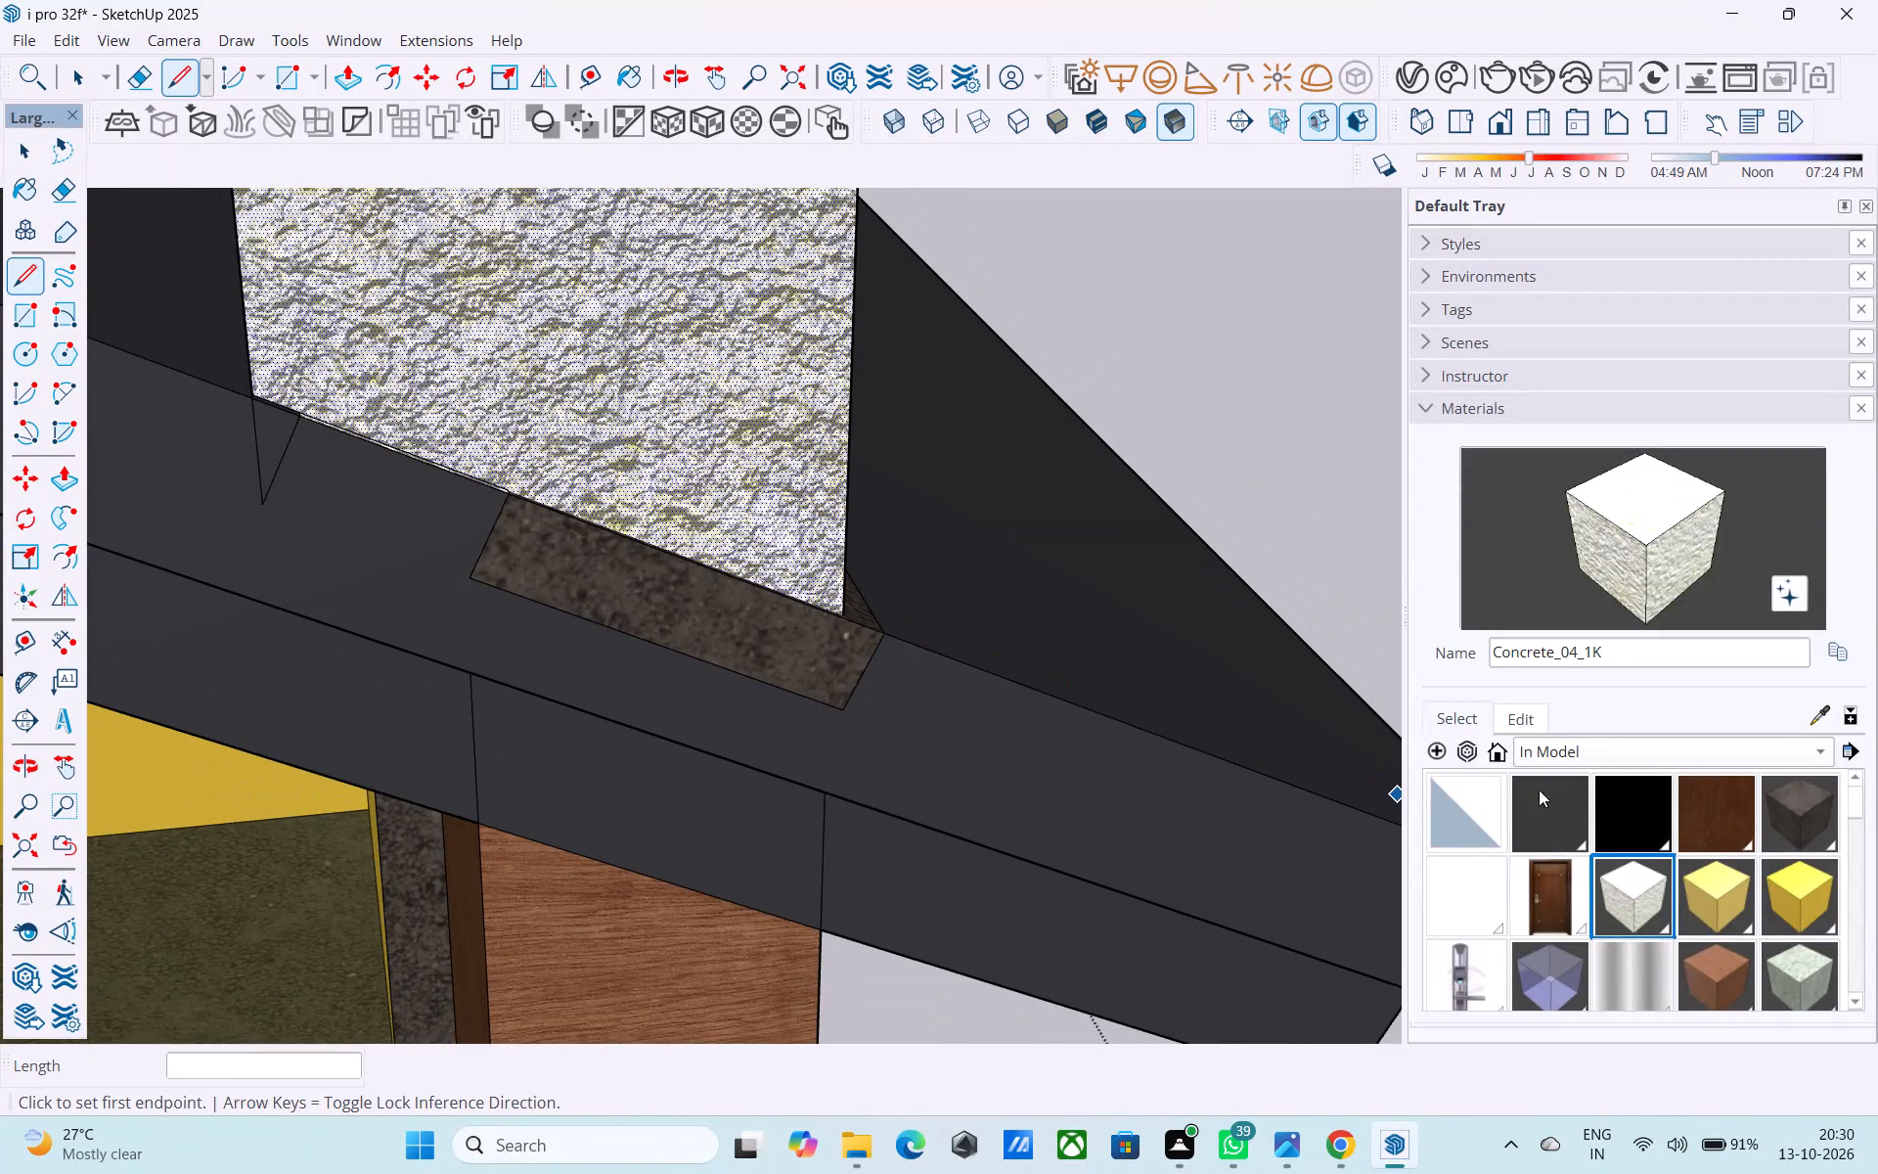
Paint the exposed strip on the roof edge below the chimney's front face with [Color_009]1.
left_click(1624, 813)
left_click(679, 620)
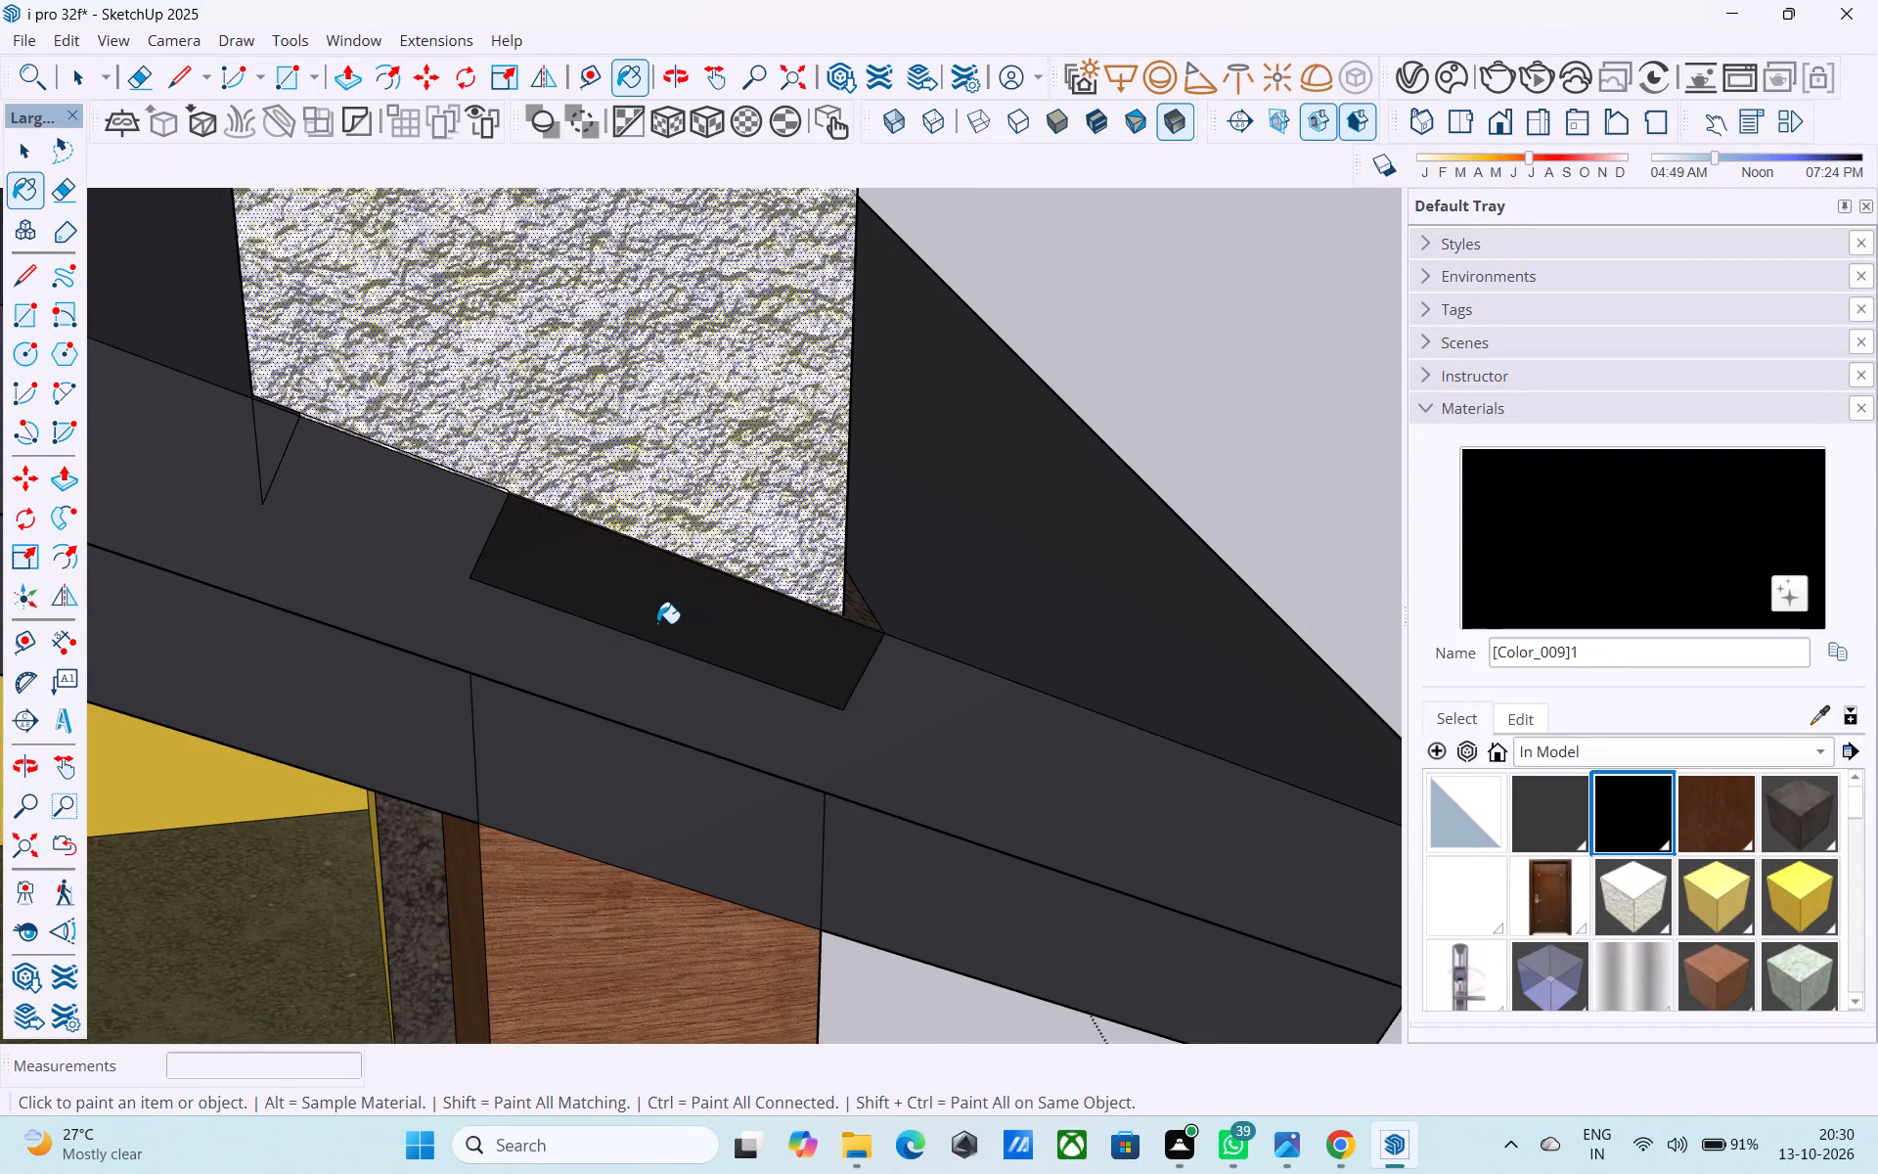
Paint the exposed strip below the chimney's front face with the ThomThom - Buttons1 material.
scroll(1587, 828, "down", 3)
left_click(1649, 915)
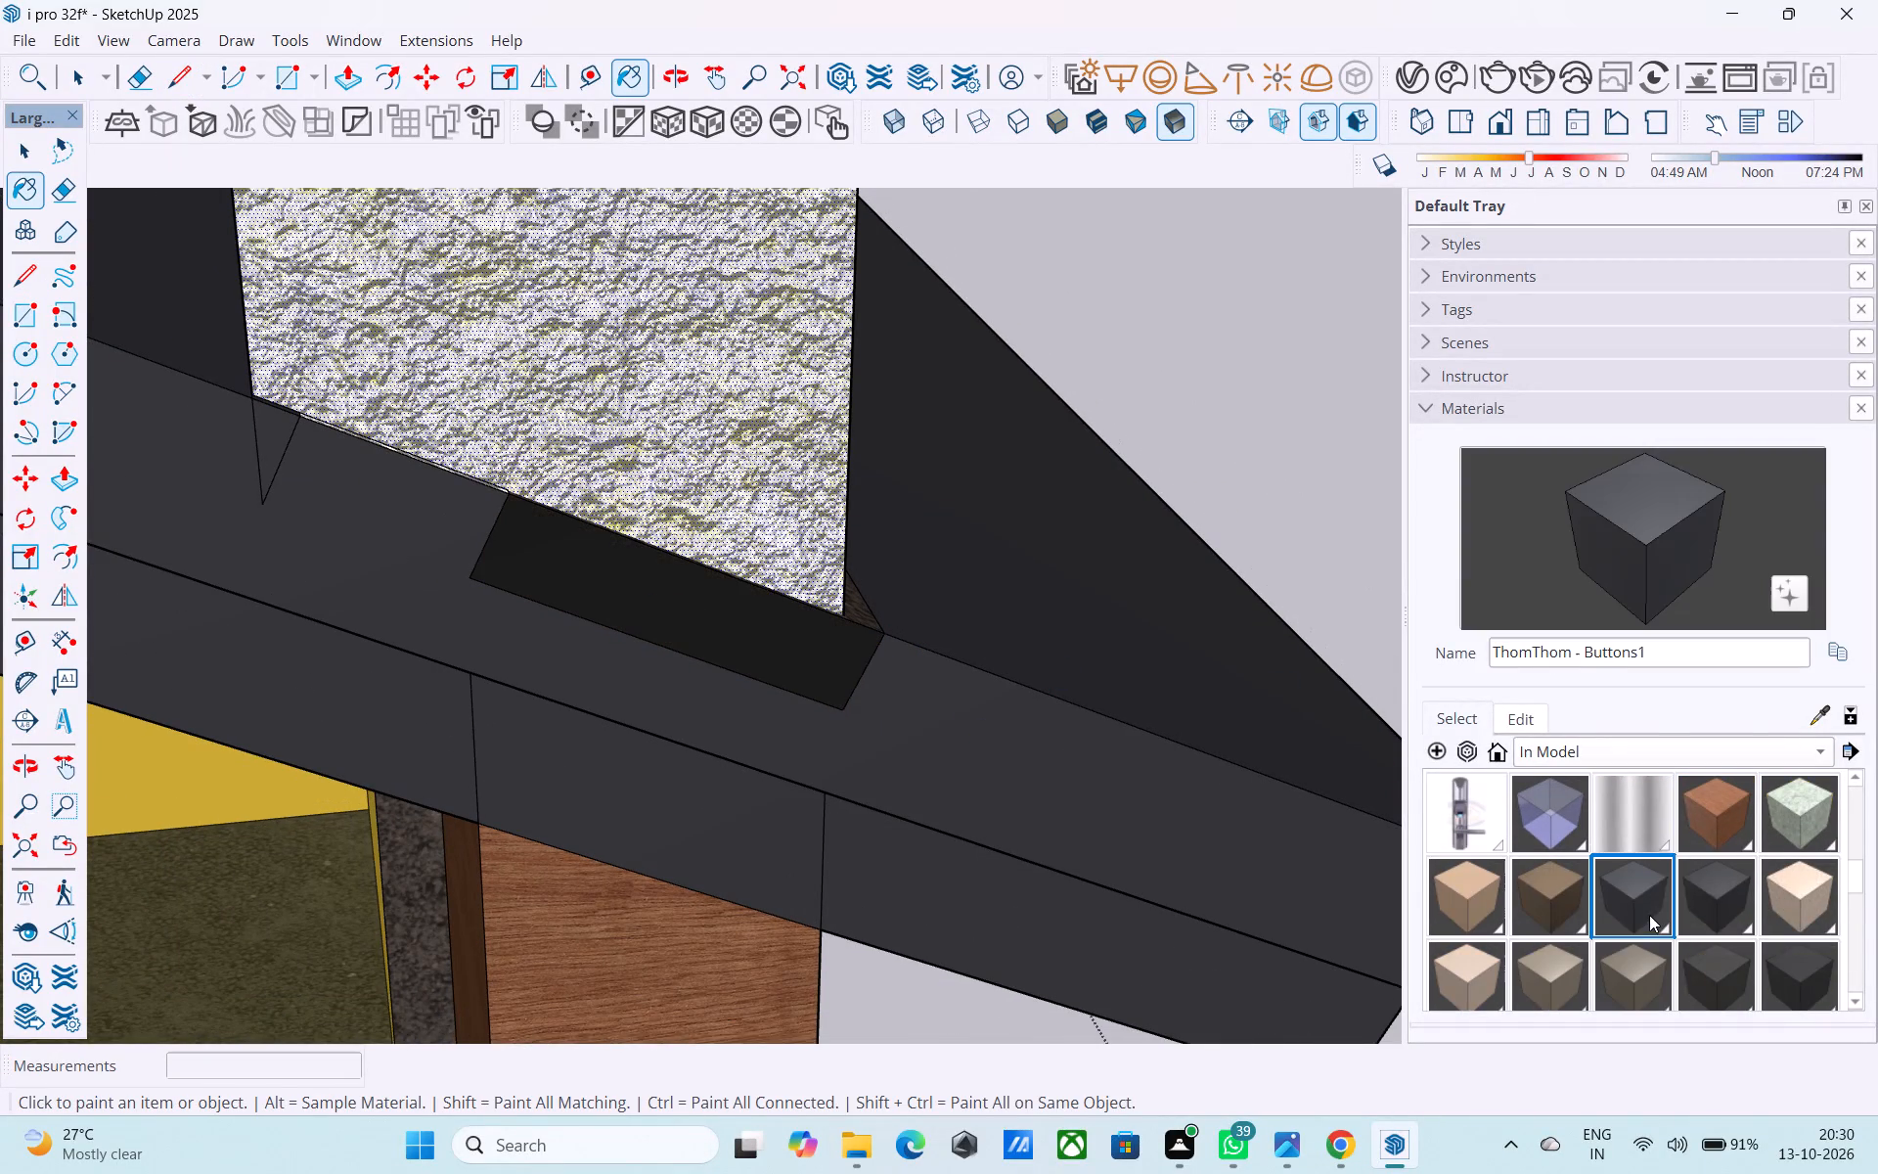
left_click(710, 631)
Erase the painted strip's outline and the small stray triangle's edges on the roof edge below the chimney.
key("e")
left_click_drag(488, 537, 460, 522)
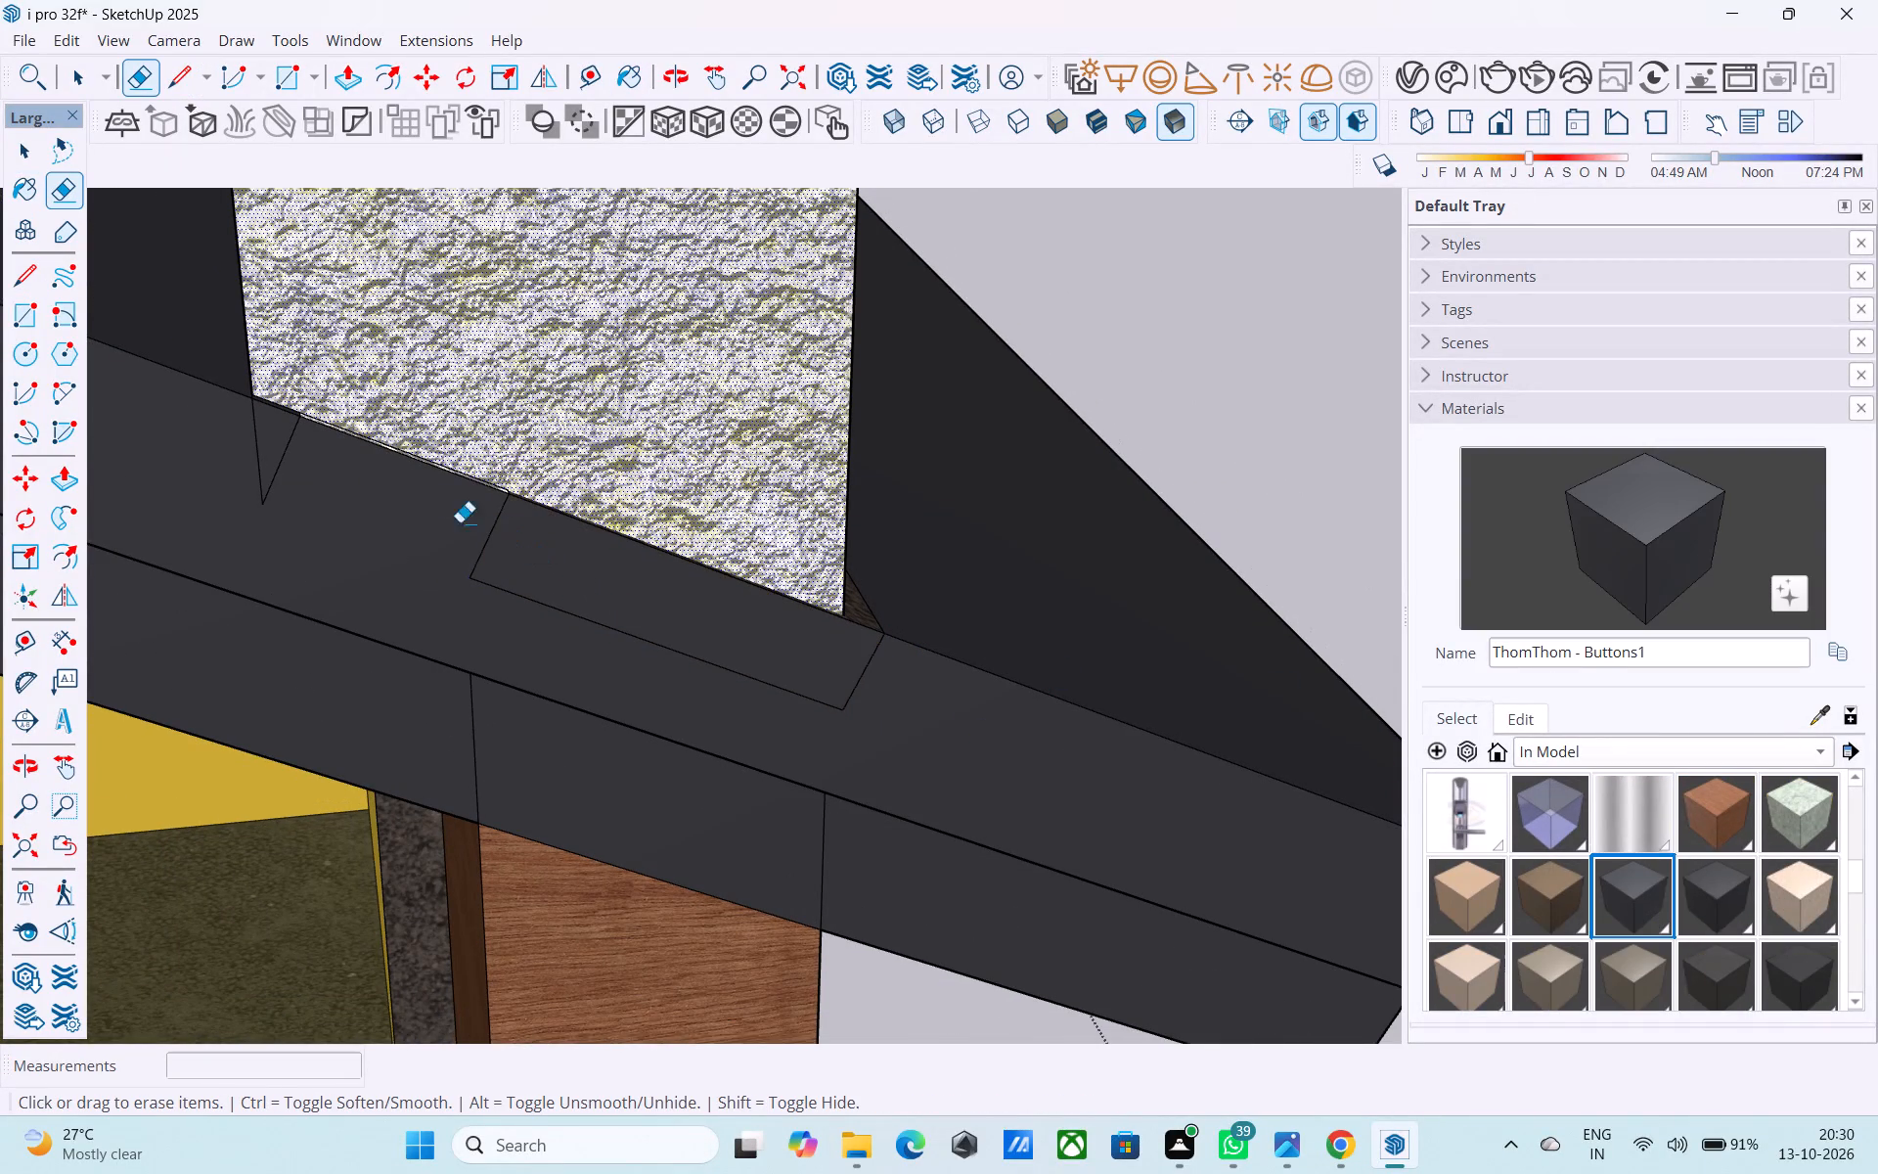
left_click_drag(460, 522, 433, 508)
left_click_drag(587, 624, 587, 638)
left_click_drag(226, 461, 424, 516)
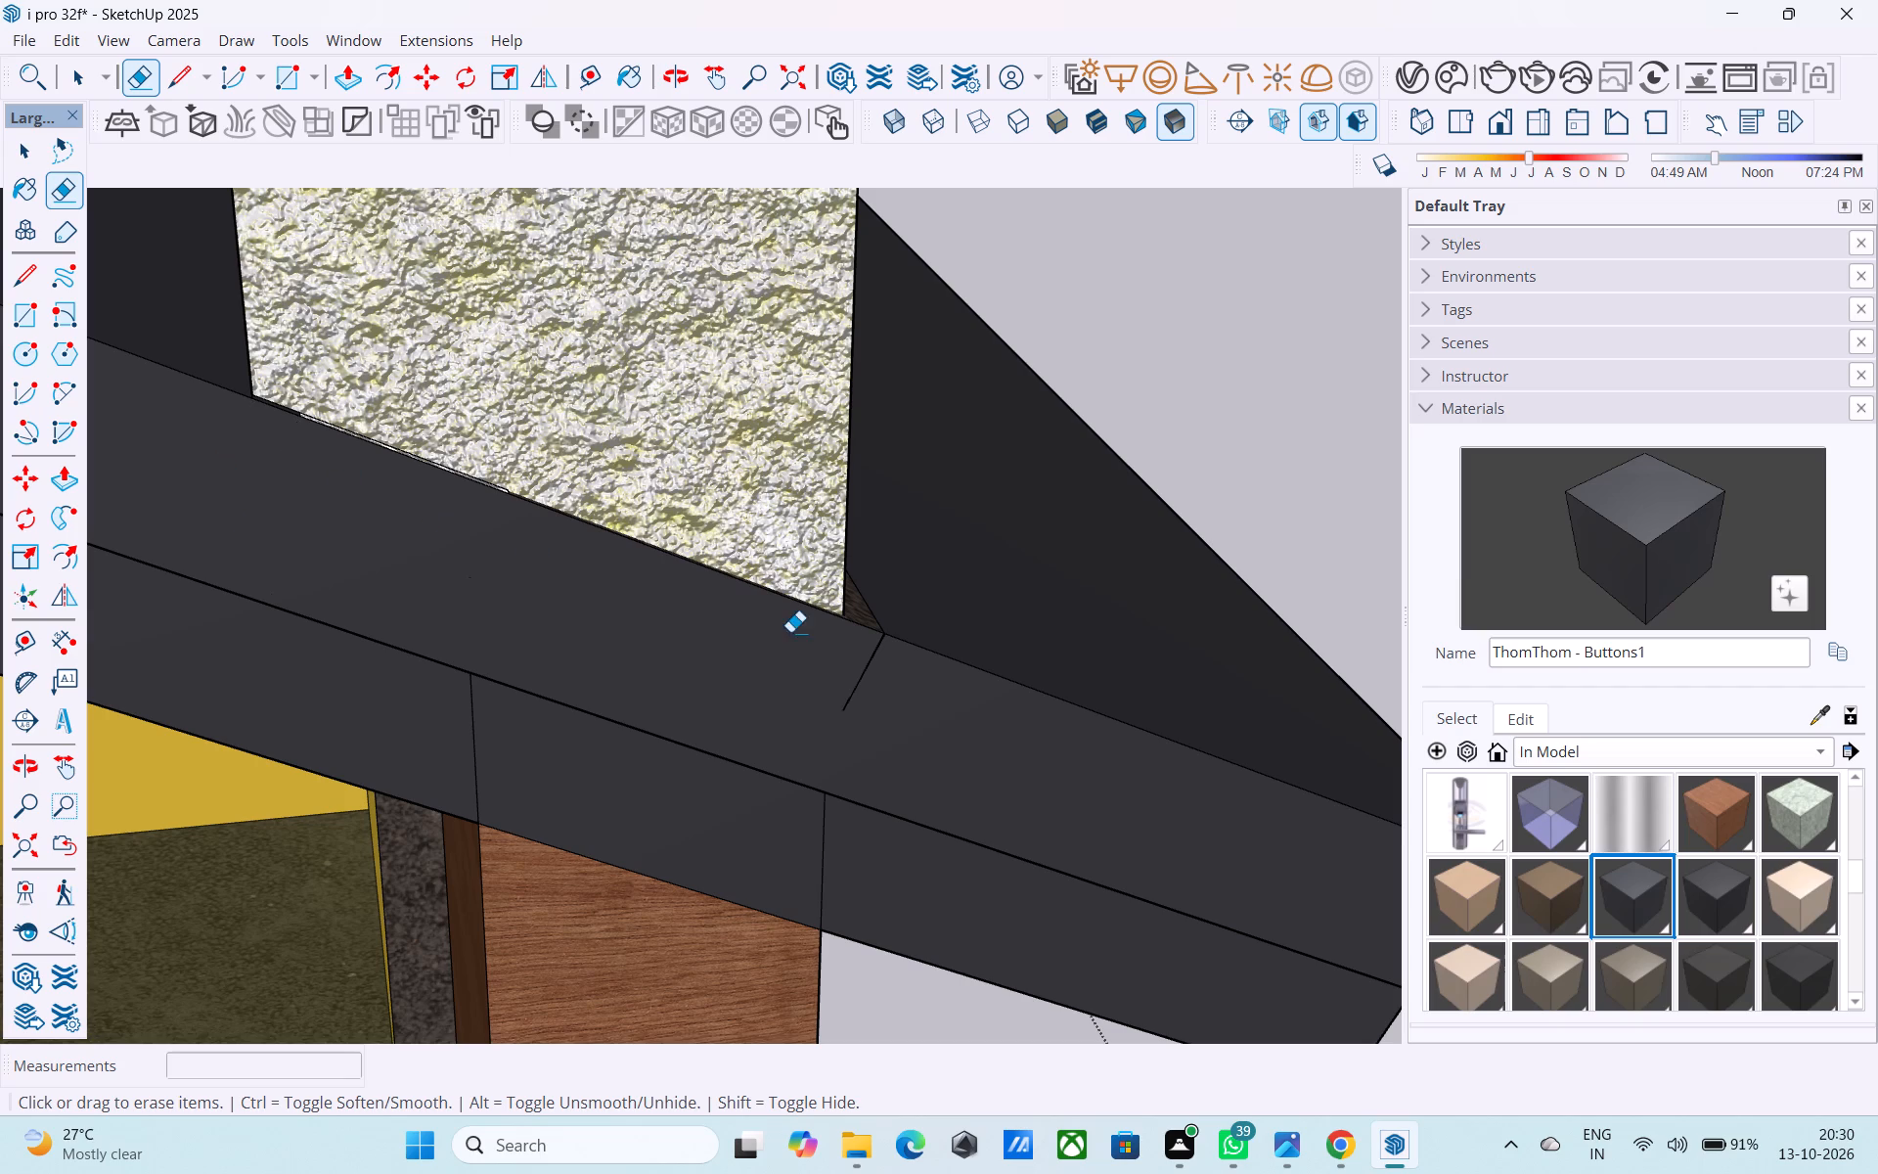
left_click_drag(803, 639, 1026, 711)
Paint the narrow brown strip on the roof along the chimney's downslope side with ThomThom - Buttons1.
middle_click_drag(985, 691, 699, 721)
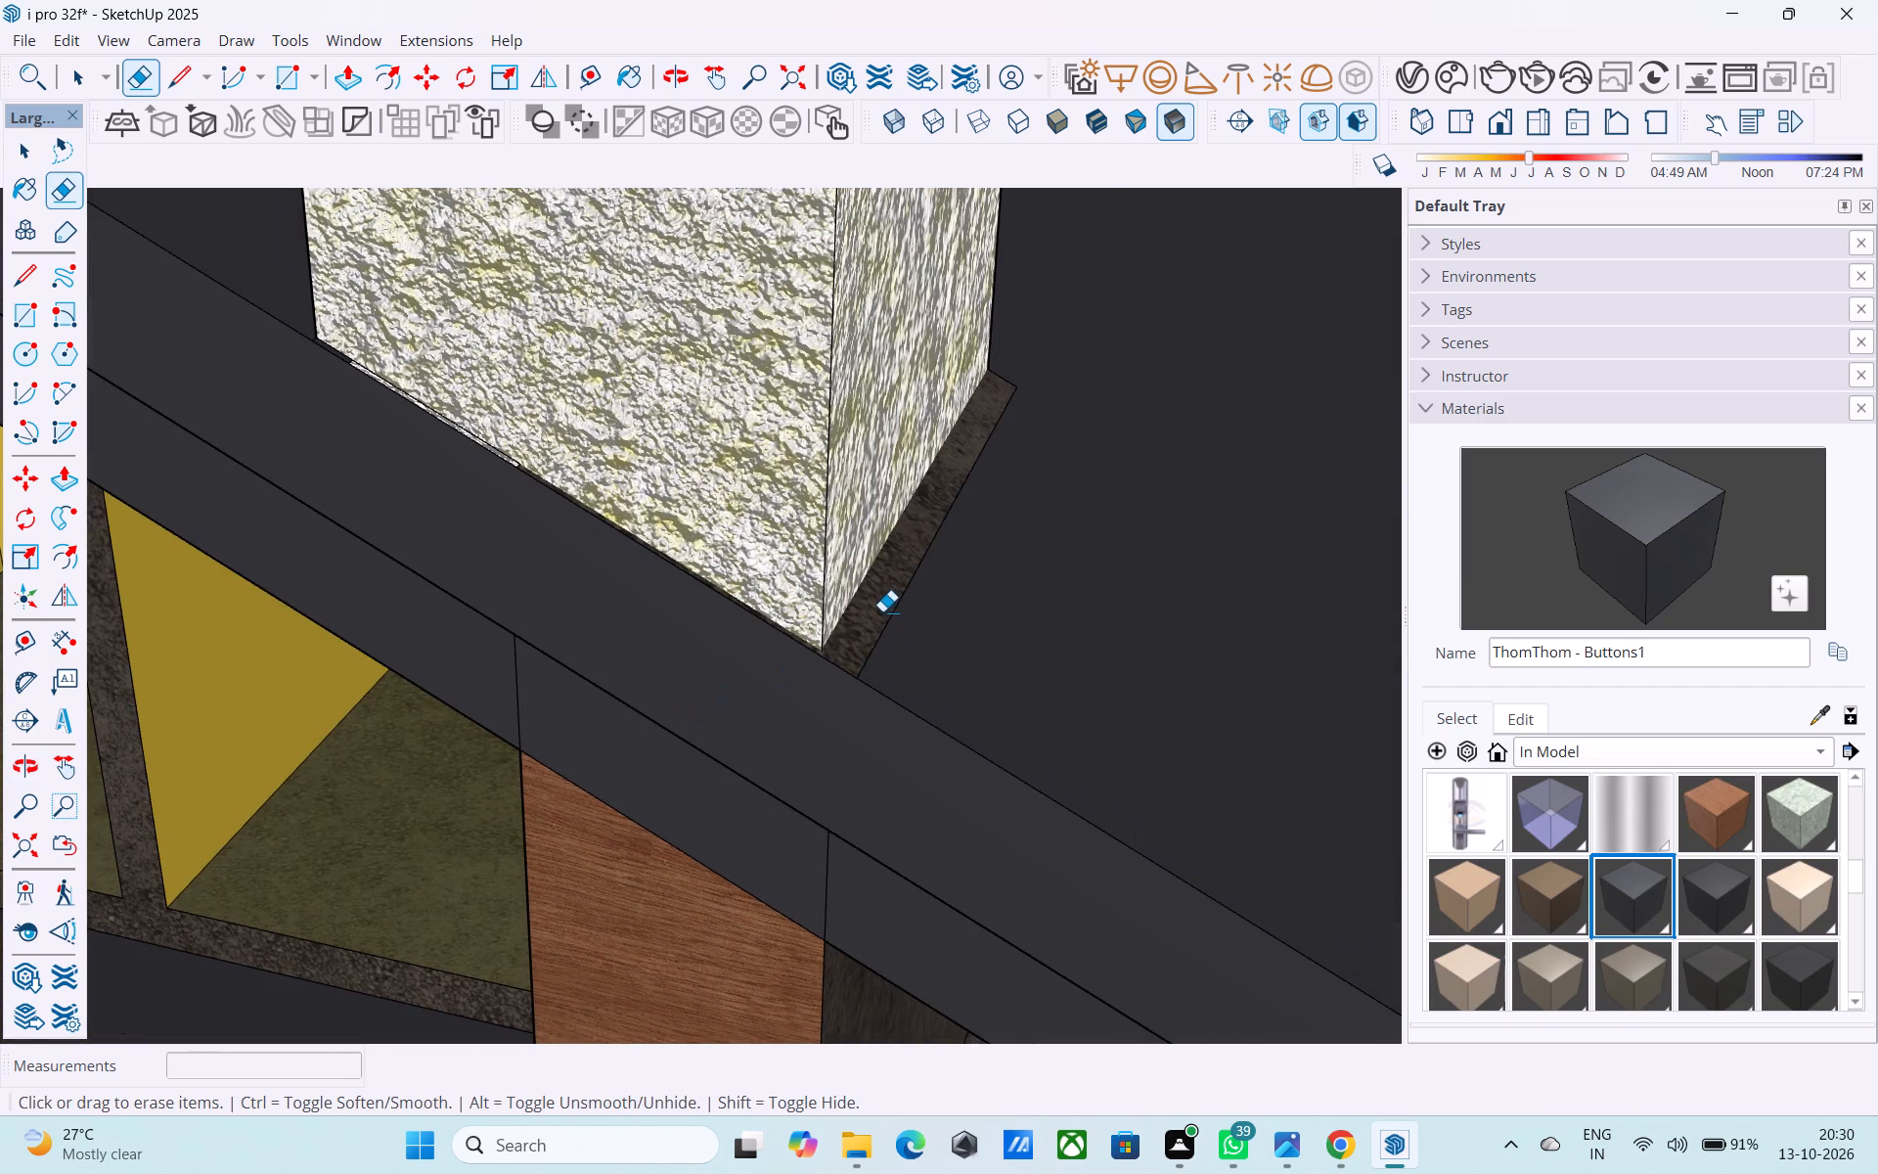
left_click(879, 608)
left_click(1633, 554)
left_click(895, 555)
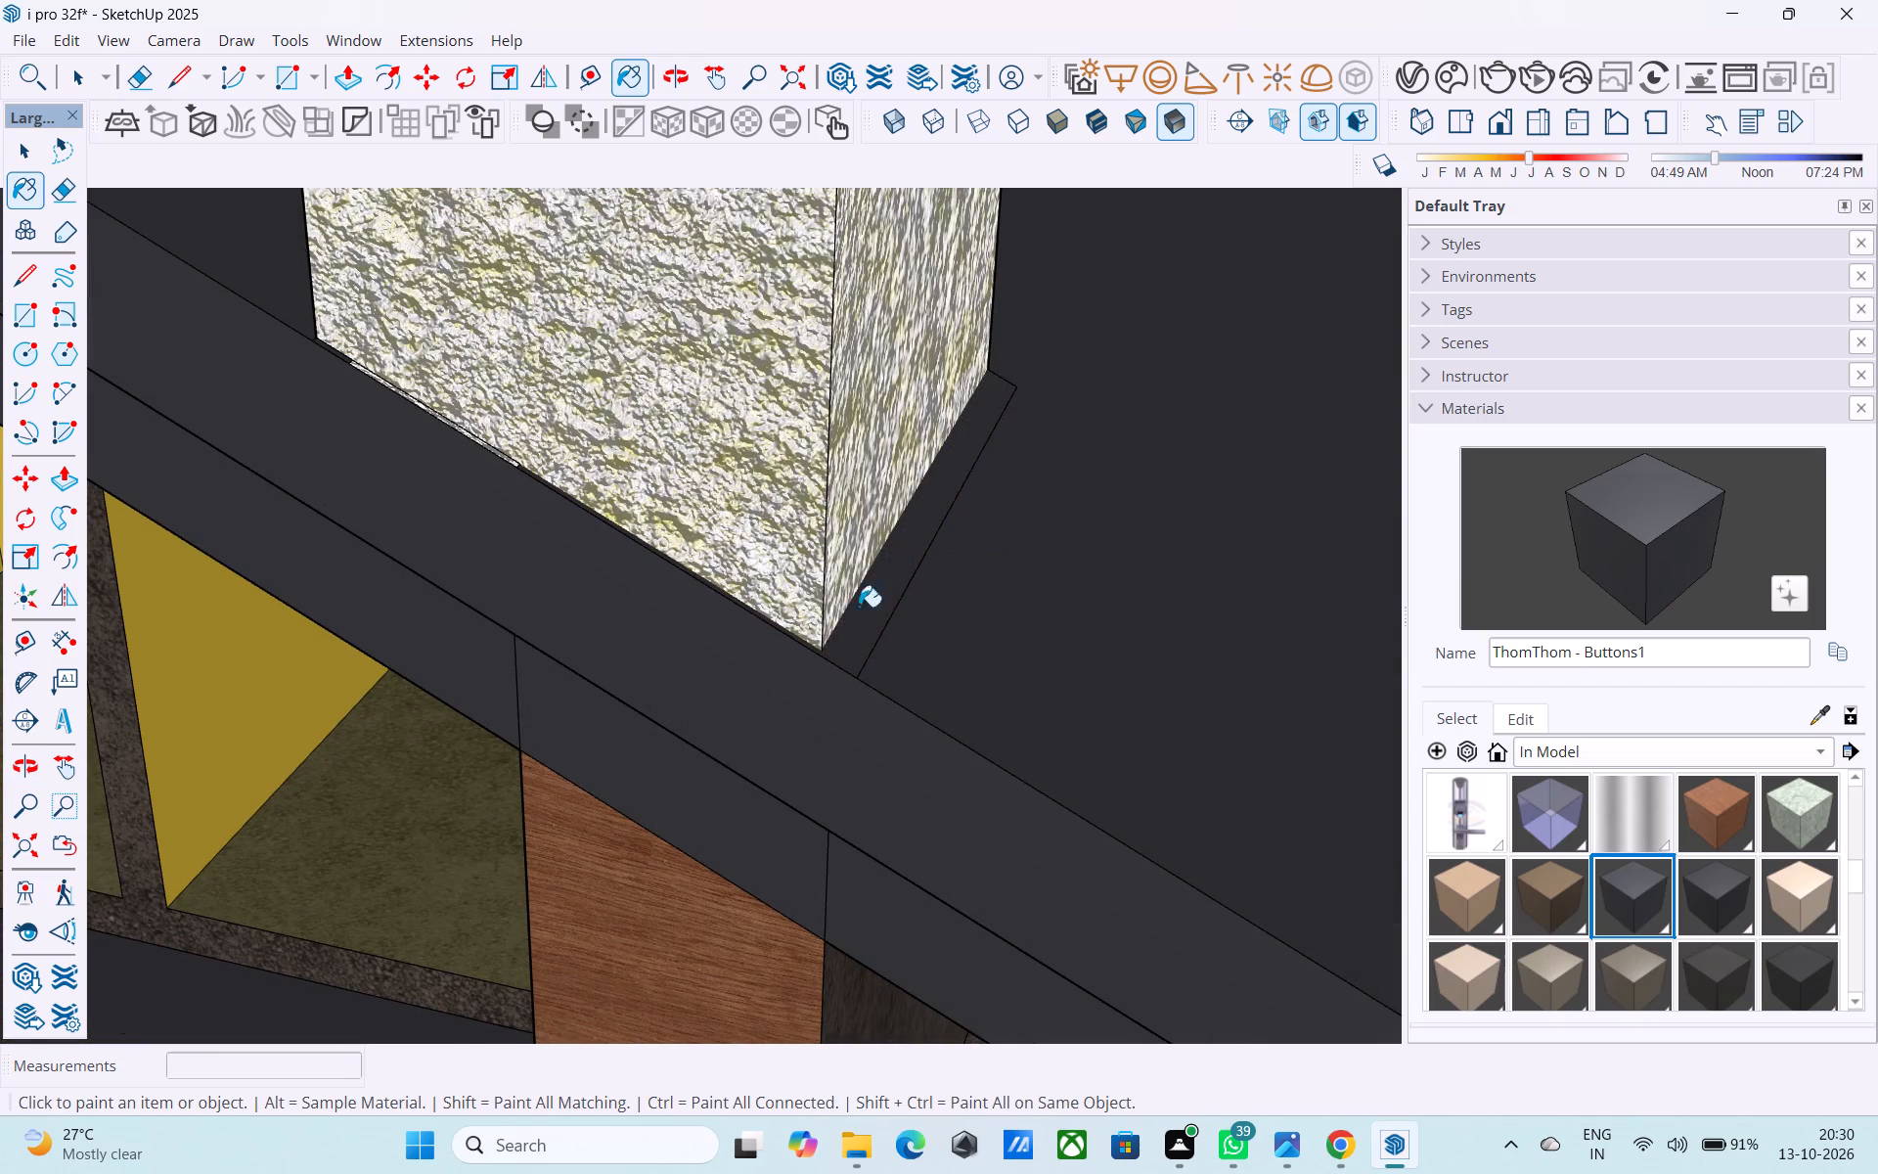
Erase the downslope strip's outer edge and the short leftover edges at the chimney's lower corners.
key("e")
left_click_drag(856, 631, 874, 639)
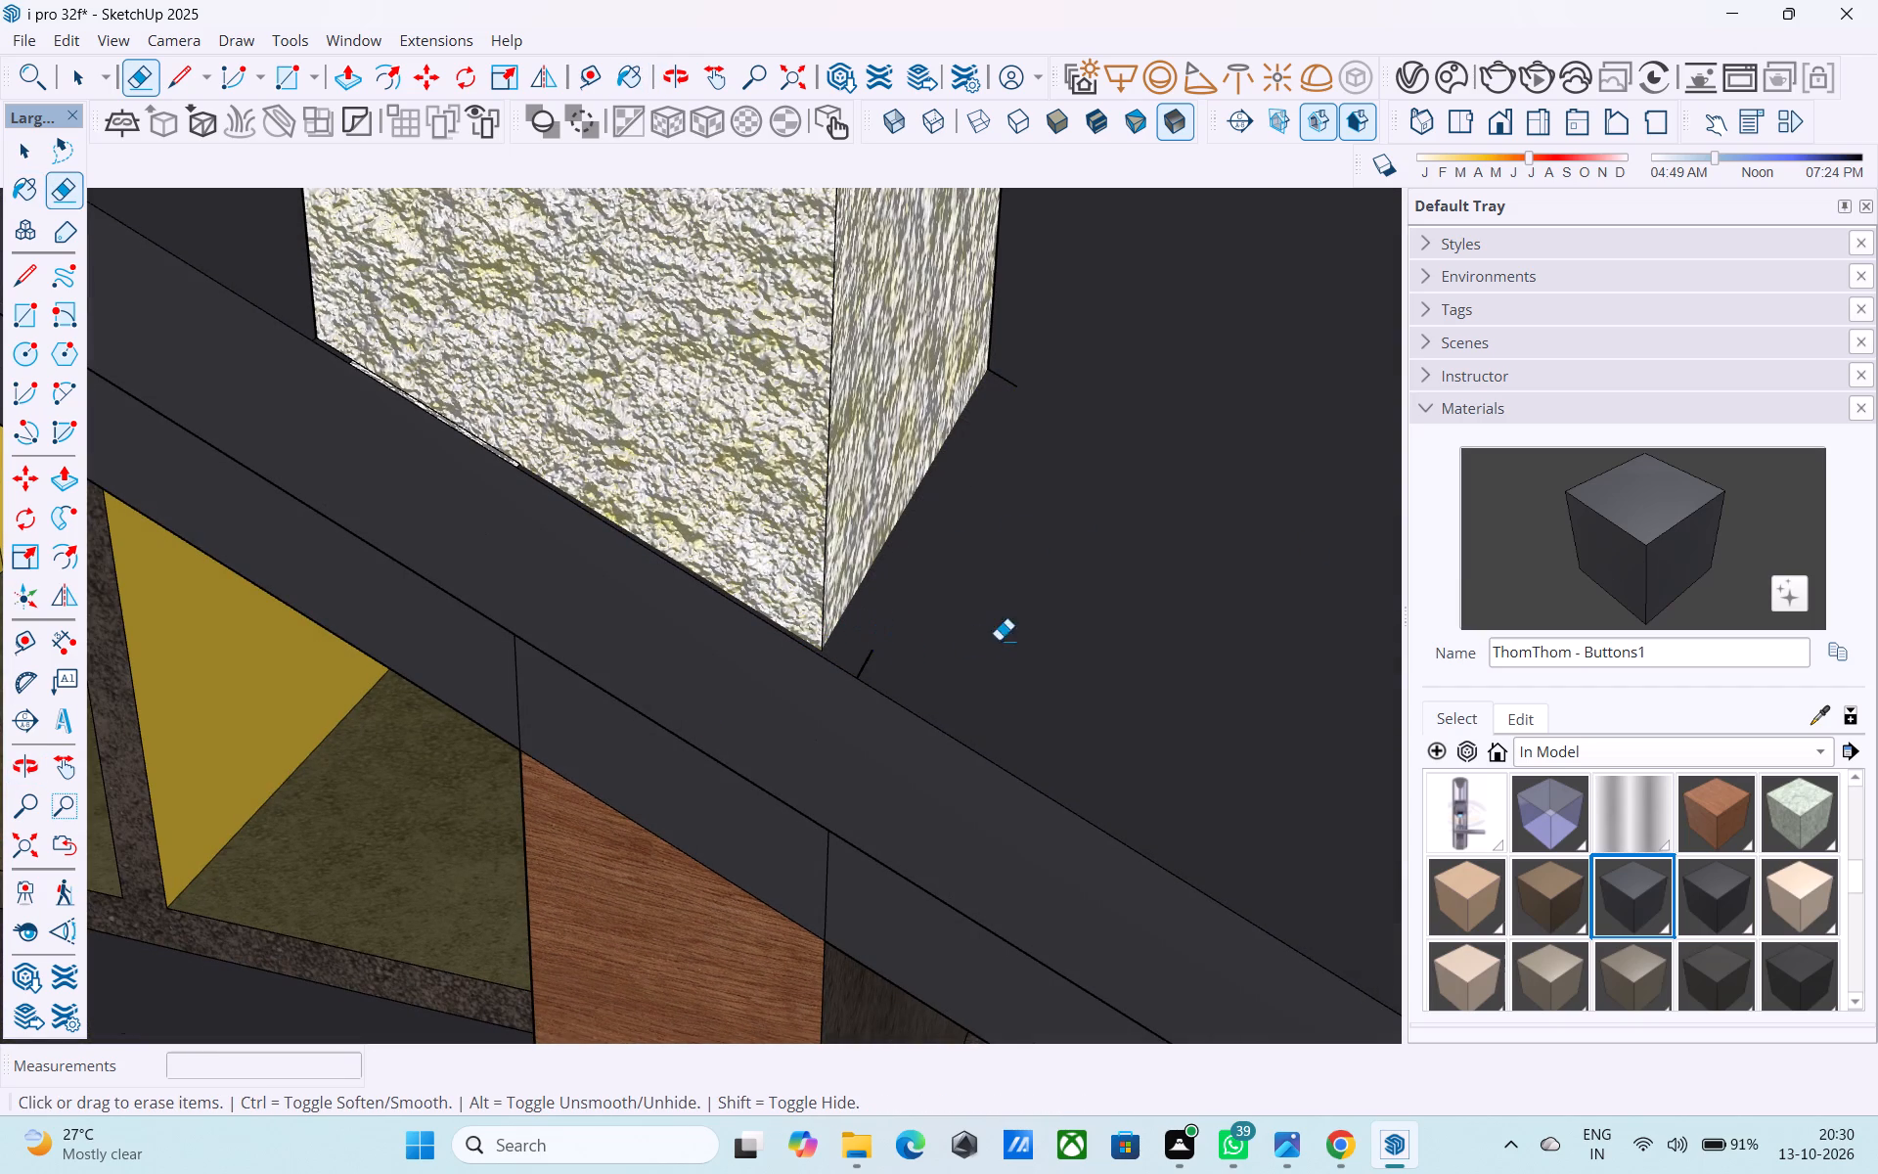
middle_click_drag(999, 640, 984, 641)
left_click_drag(862, 645, 872, 658)
middle_click_drag(953, 671, 453, 572)
scroll(383, 562, "down", 10)
middle_click_drag(589, 573, 500, 595)
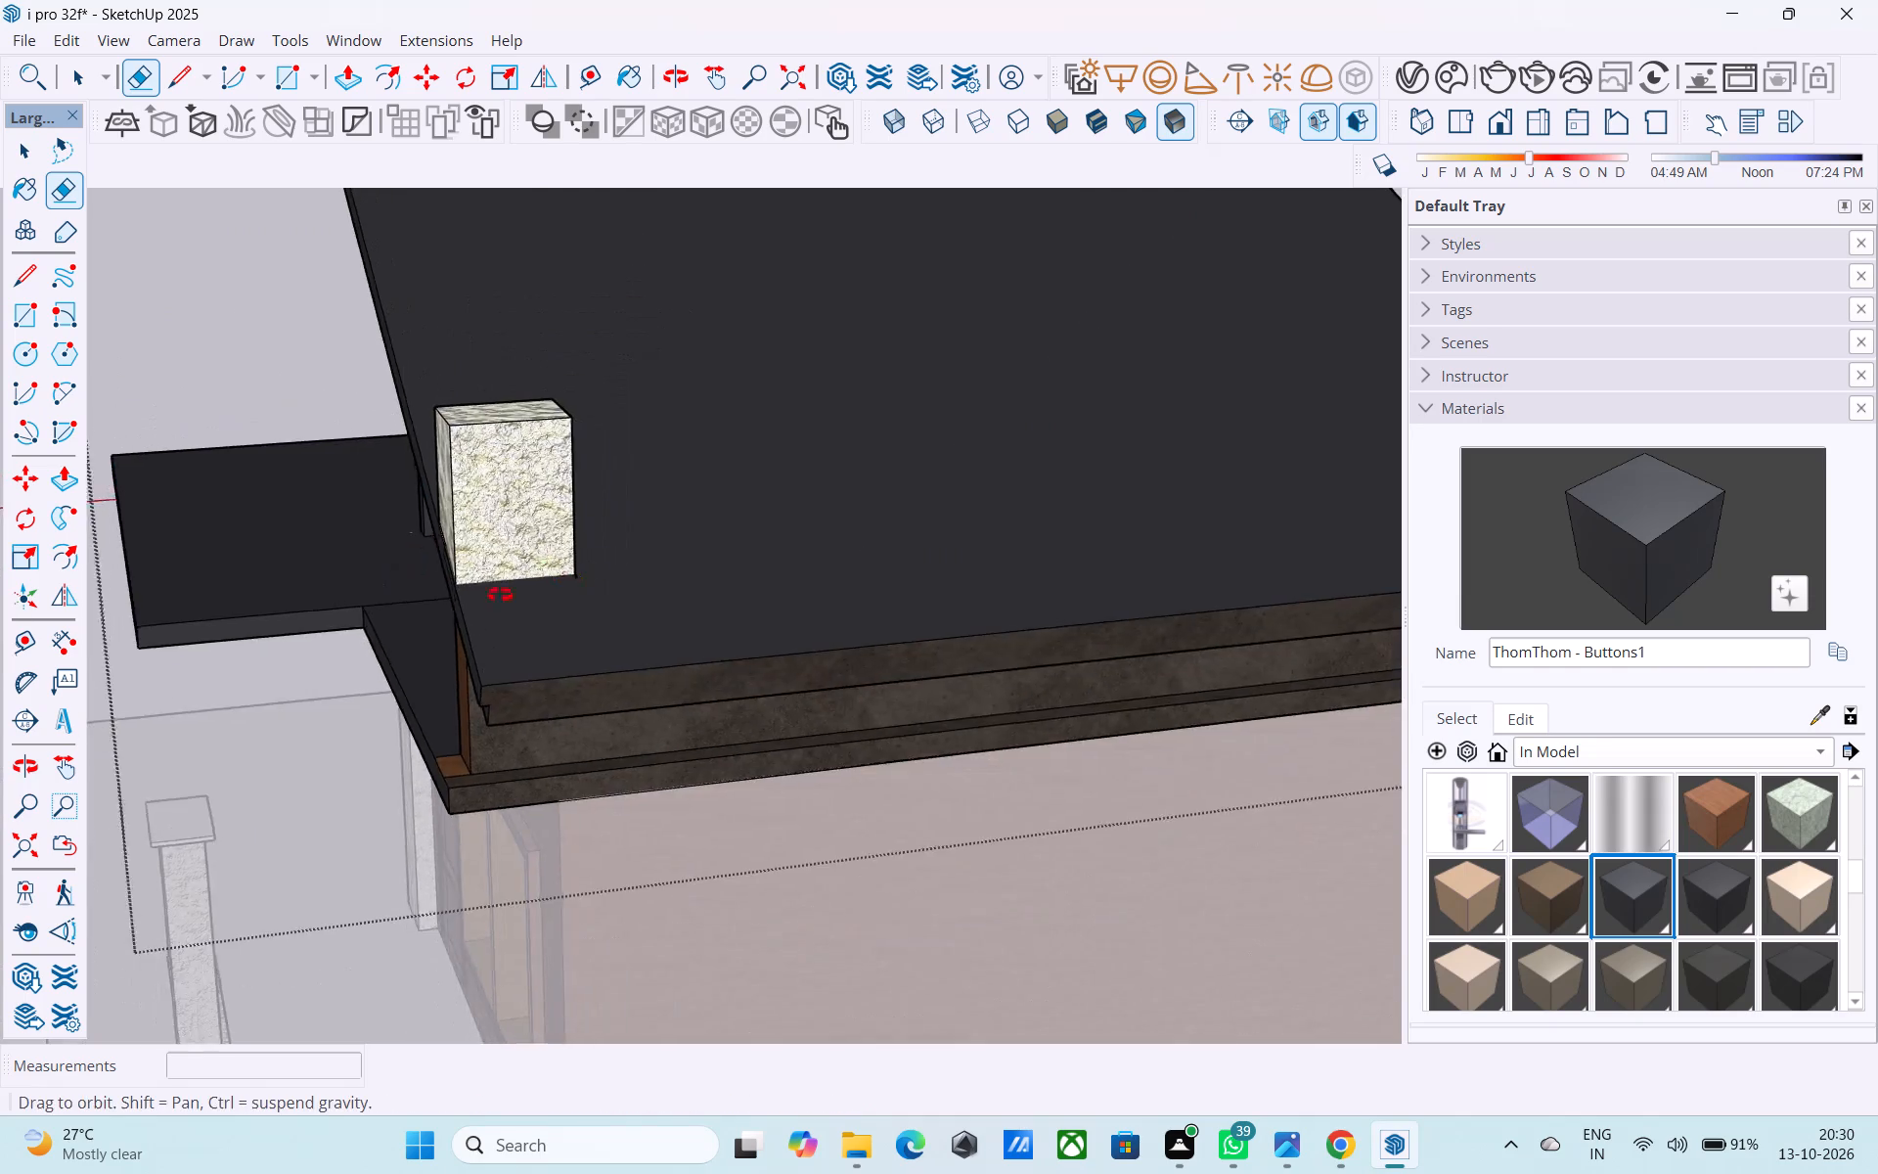
middle_click_drag(500, 595, 306, 632)
scroll(320, 617, "up", 11)
left_click(186, 569)
middle_click_drag(409, 574, 932, 545)
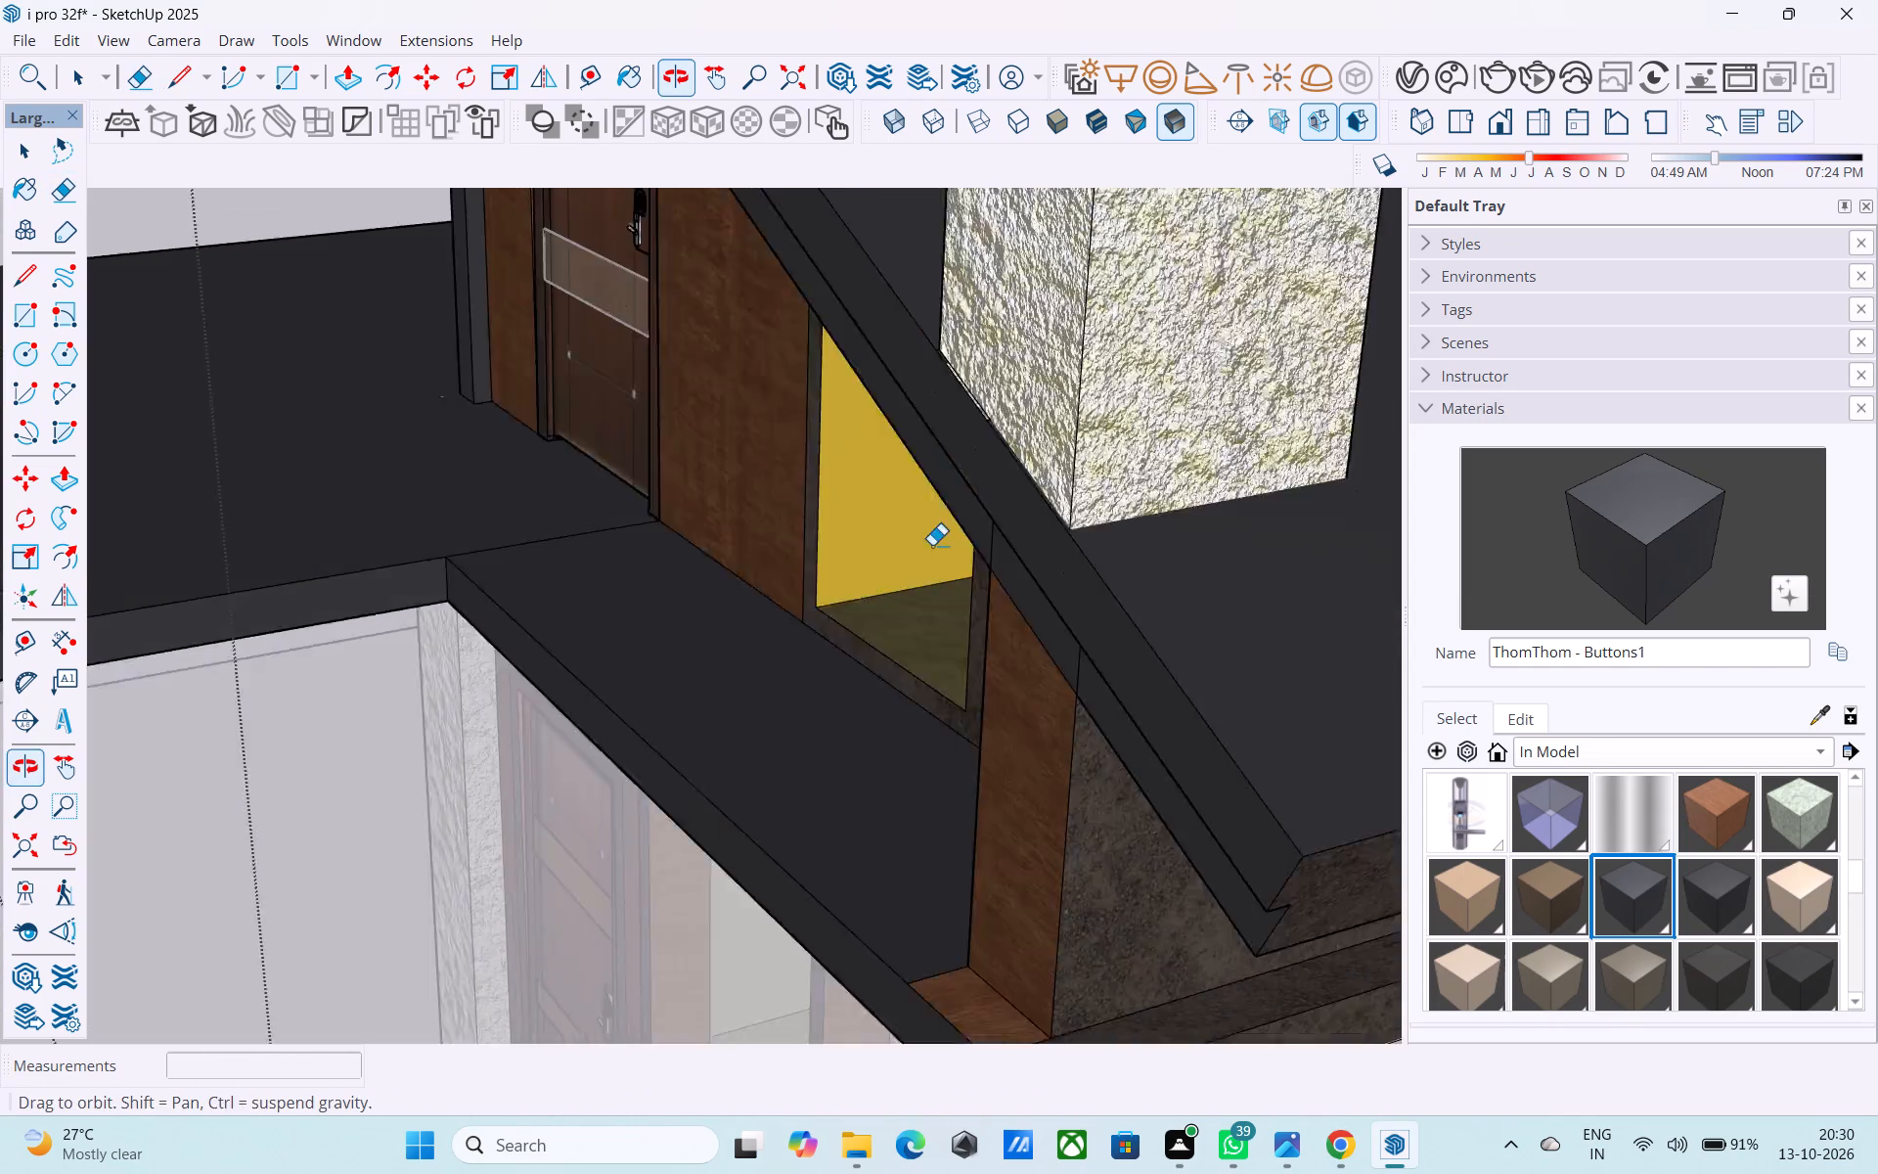
Close the upper-storey group and save the model.
middle_click_drag(932, 545, 916, 545)
scroll(919, 558, "down", 13)
middle_click_drag(921, 569, 1014, 480)
key("space")
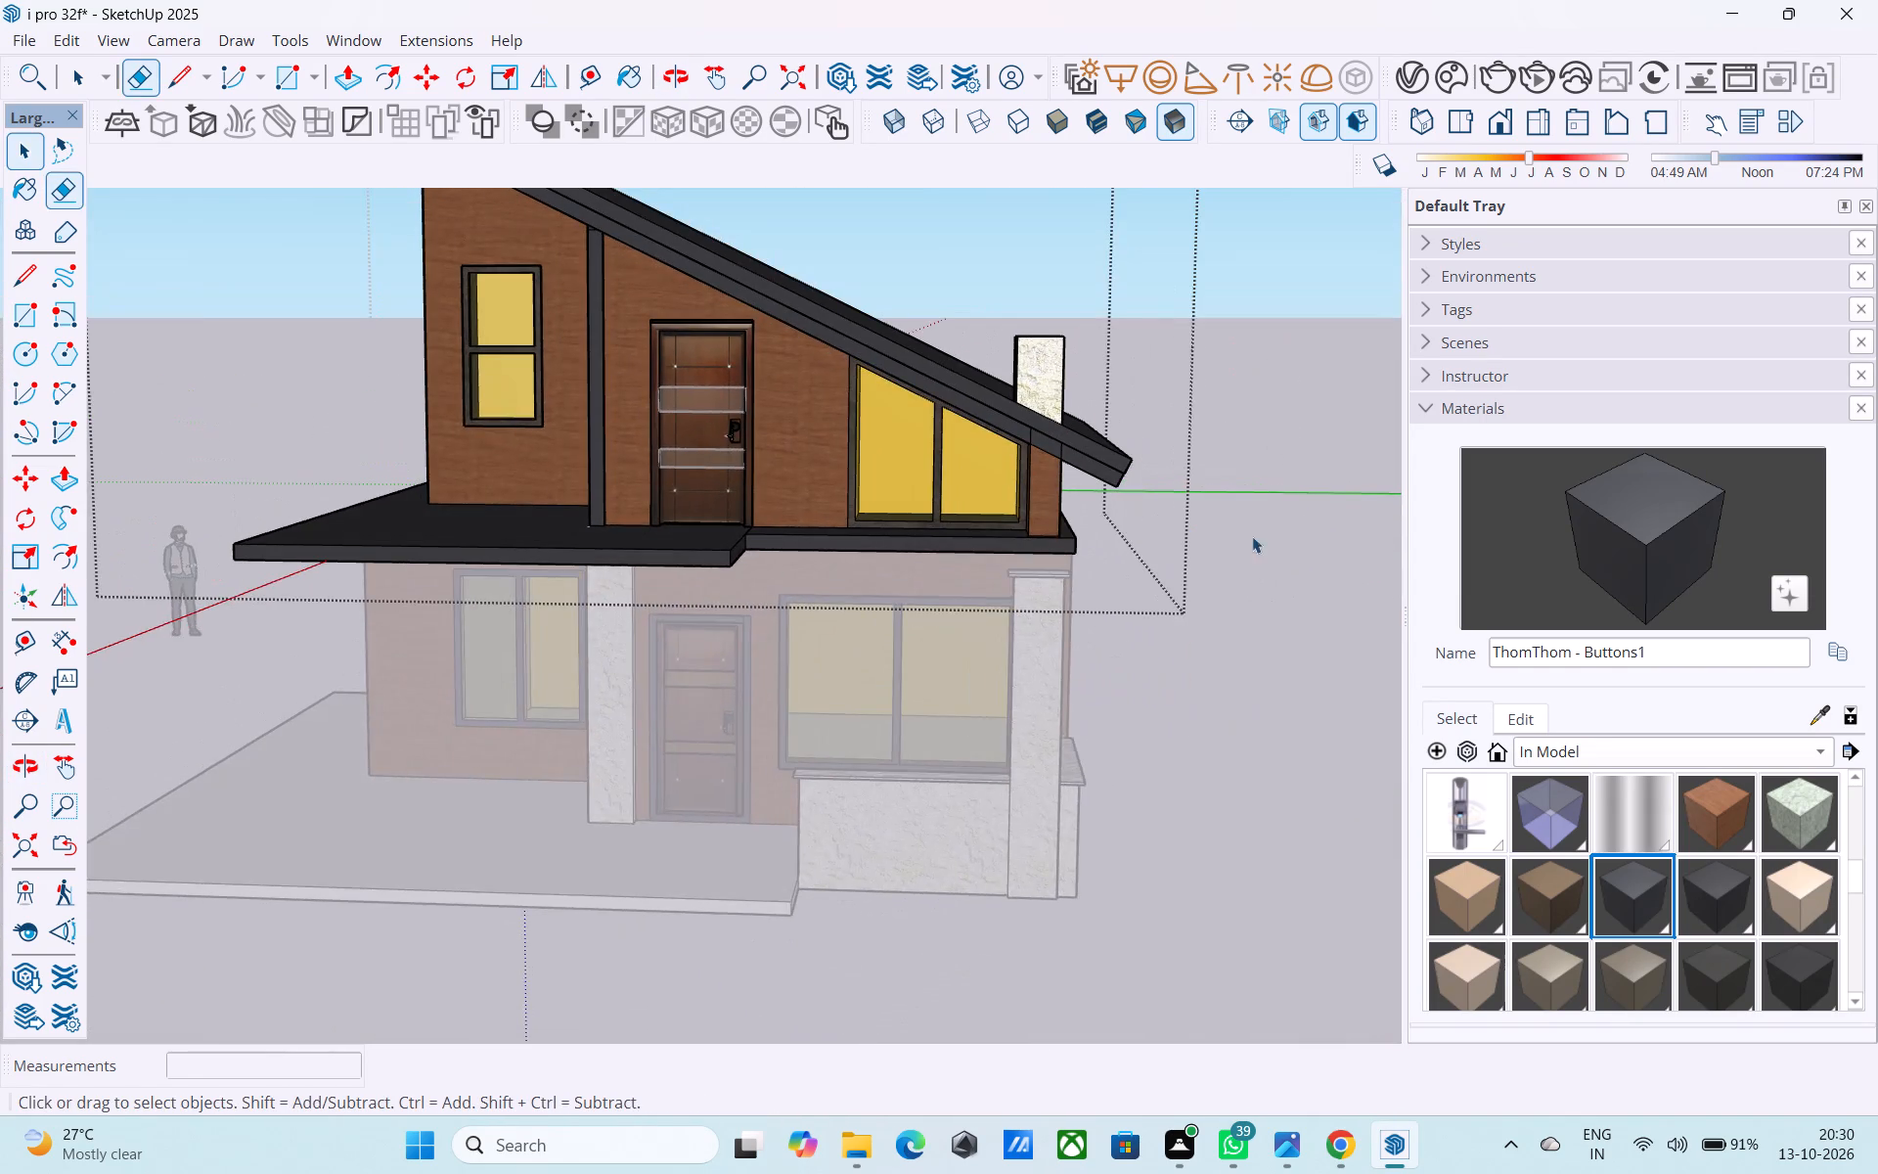
left_click(1270, 537)
scroll(1096, 532, "down", 6)
middle_click_drag(983, 493, 1003, 456, "shift")
scroll(952, 467, "up", 4)
middle_click_drag(917, 472, 1060, 476, "shift")
middle_click_drag(812, 556, 961, 688)
scroll(962, 689, "up", 6)
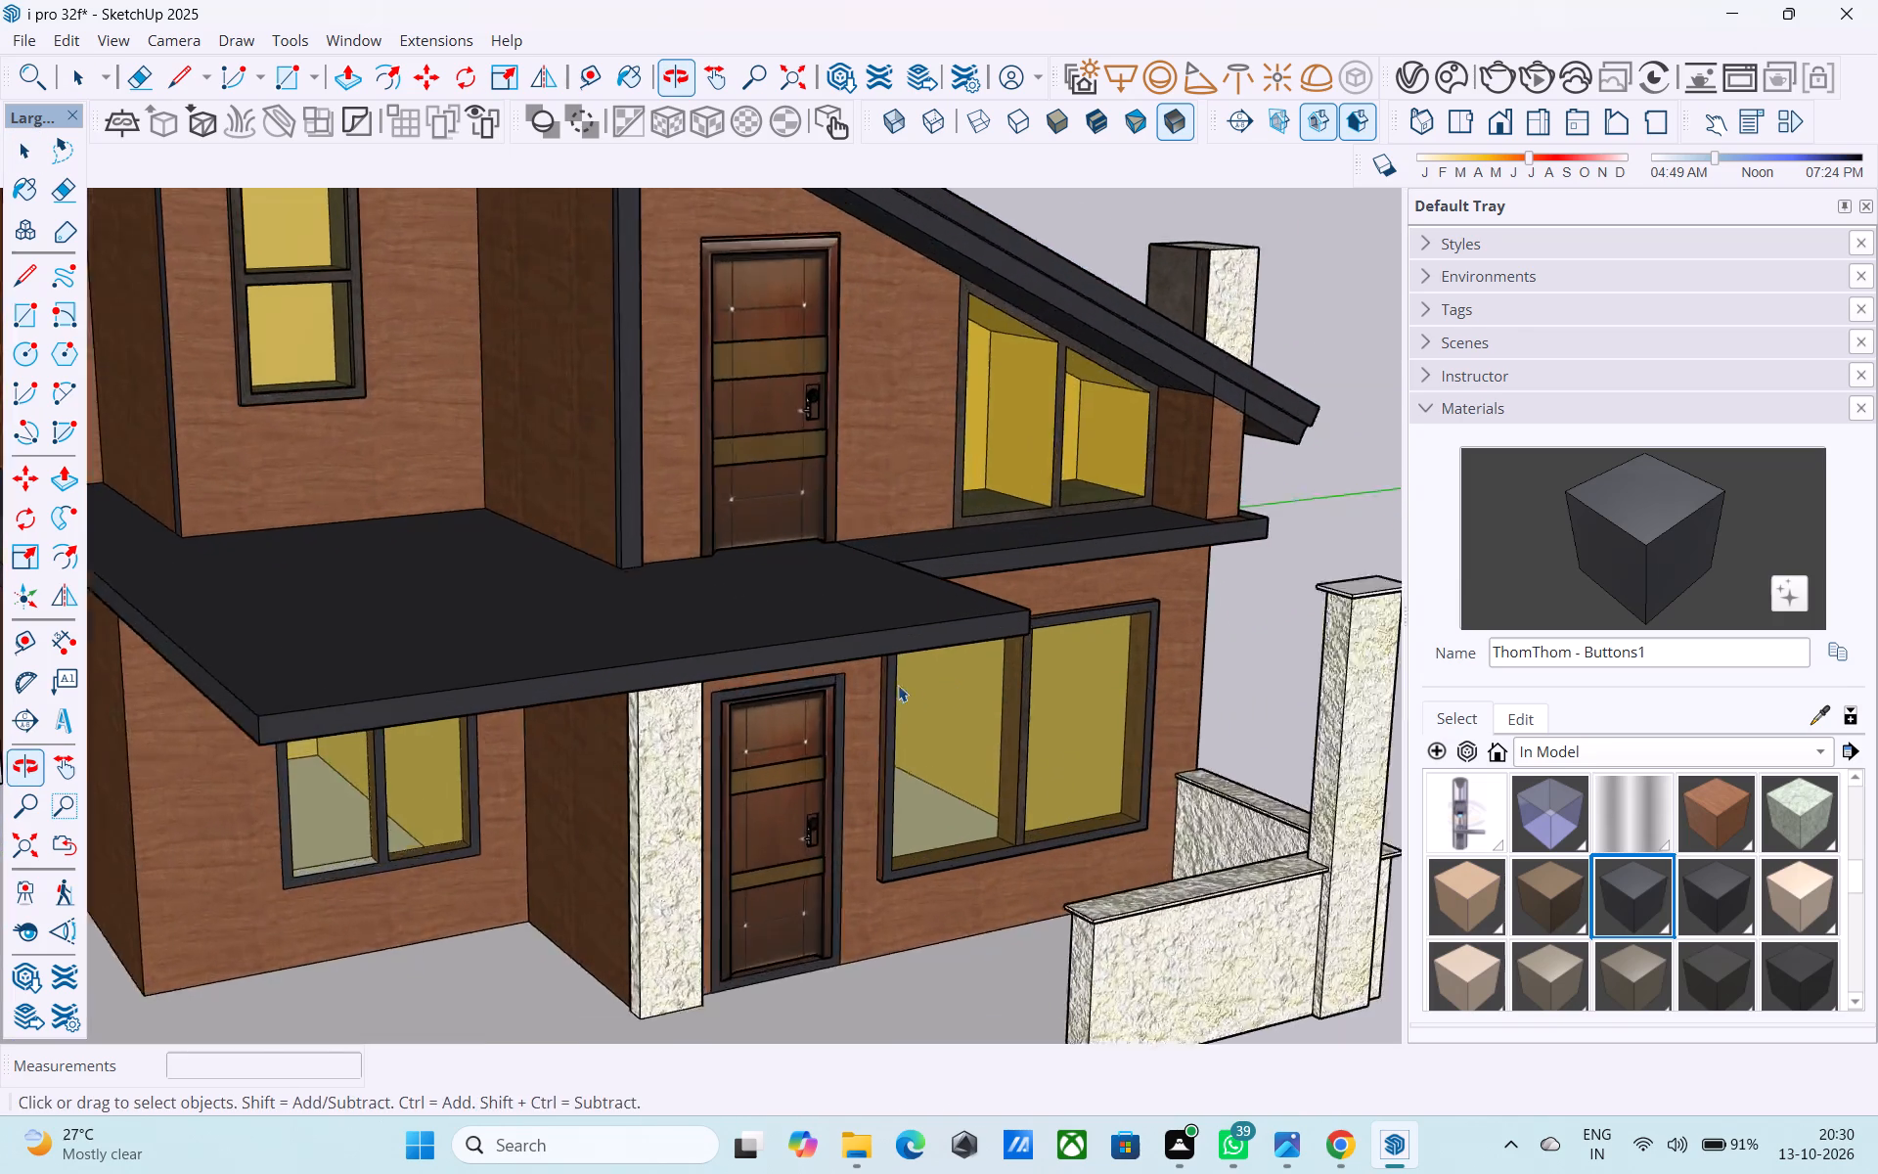
scroll(898, 685, "up", 3)
middle_click_drag(606, 646, 824, 481)
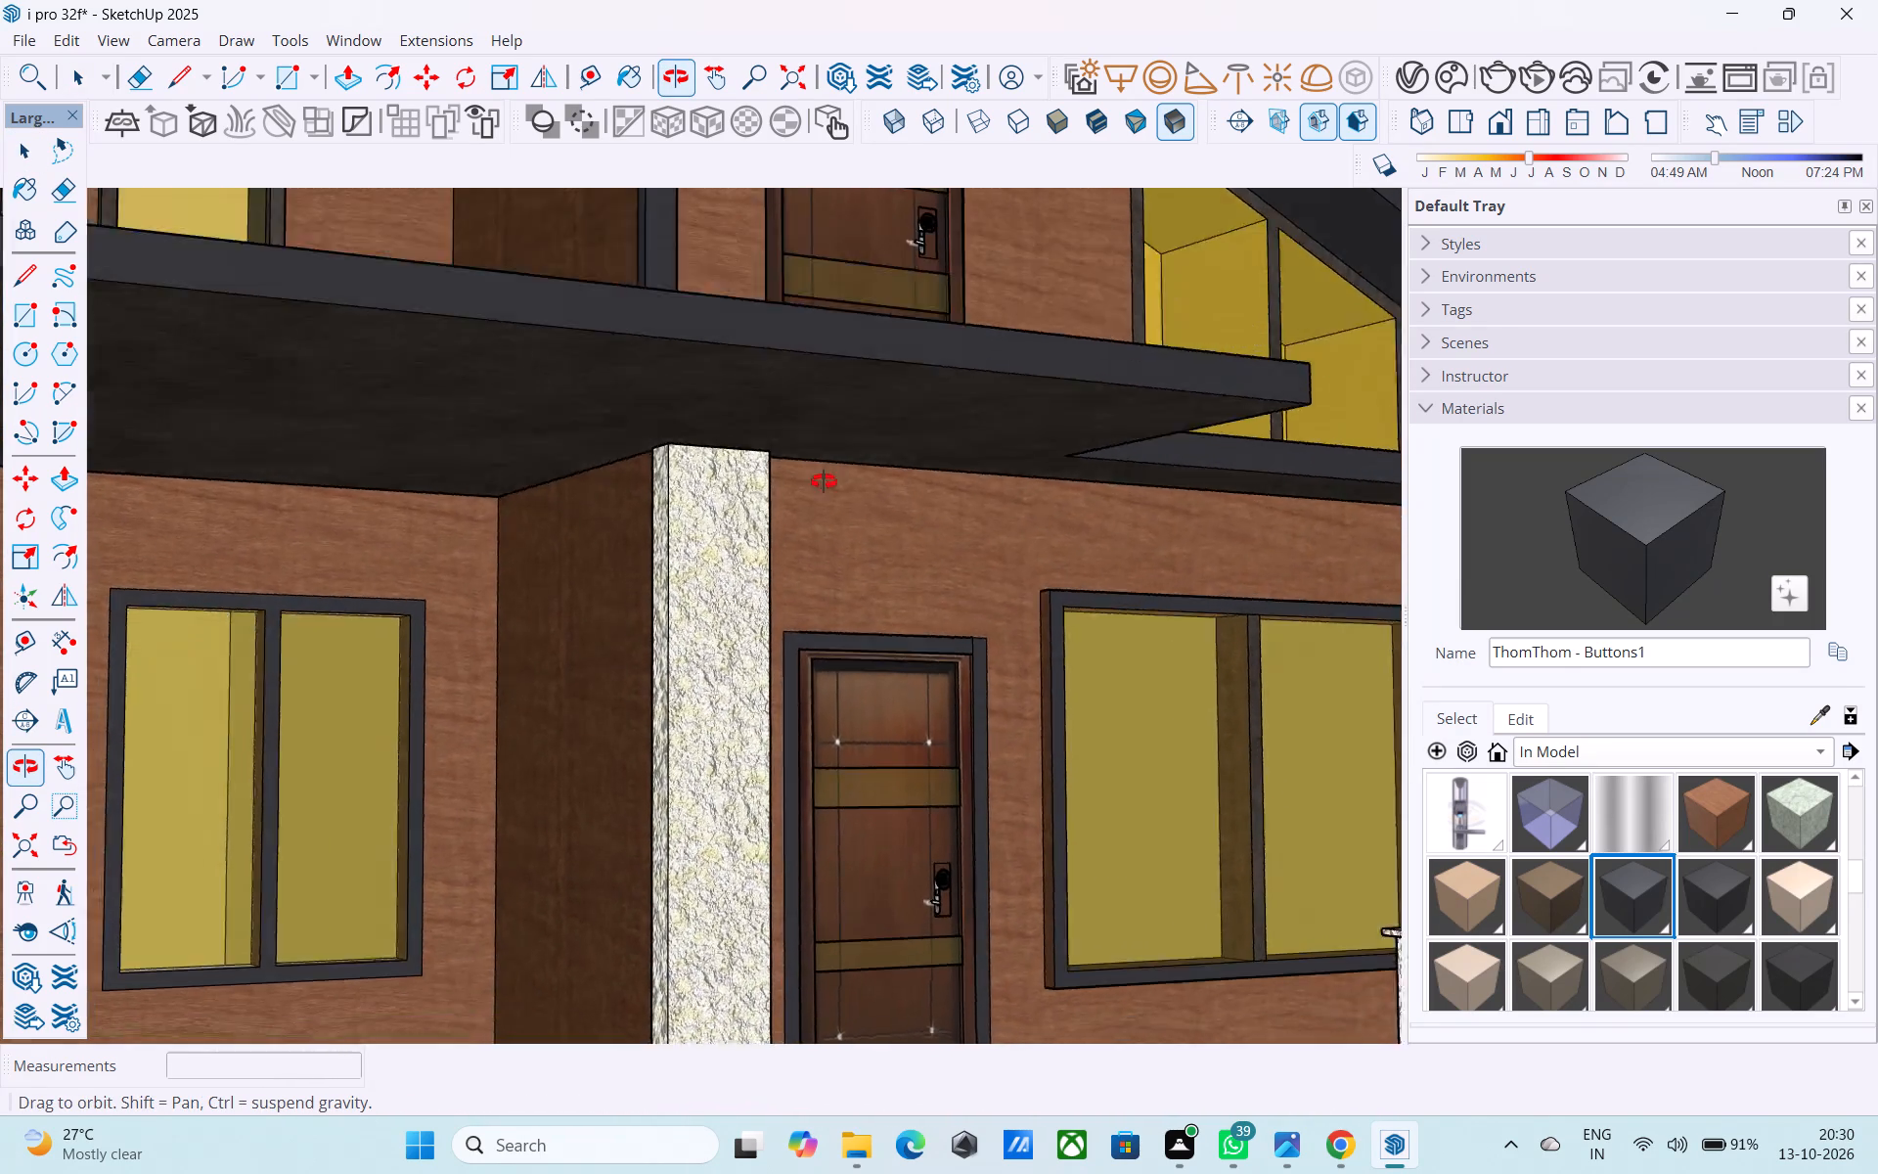
middle_click_drag(824, 481, 995, 616)
scroll(994, 610, "down", 14)
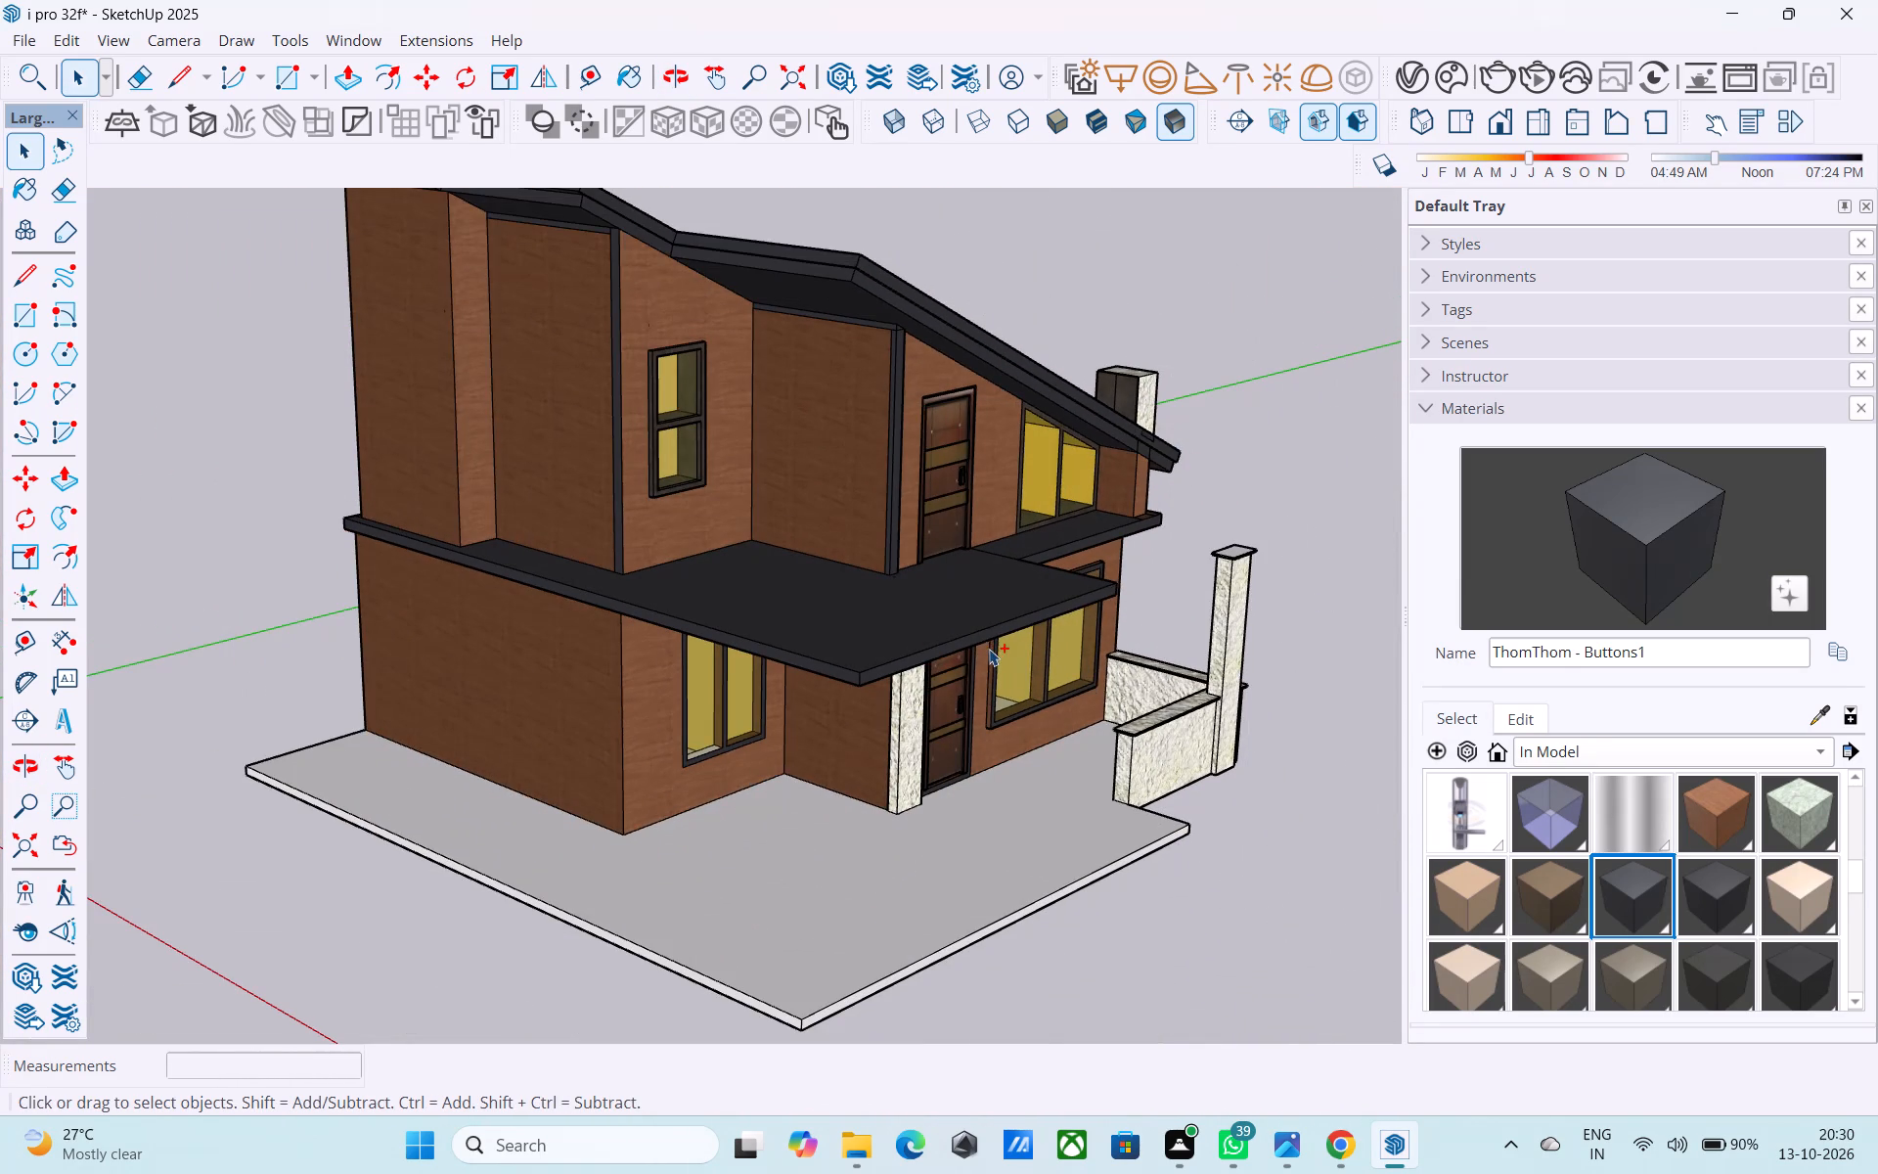
key("ctrl+s")
Examine the whole house exterior from the front and the front corner.
middle_click_drag(984, 644, 869, 629)
scroll(813, 596, "down", 2)
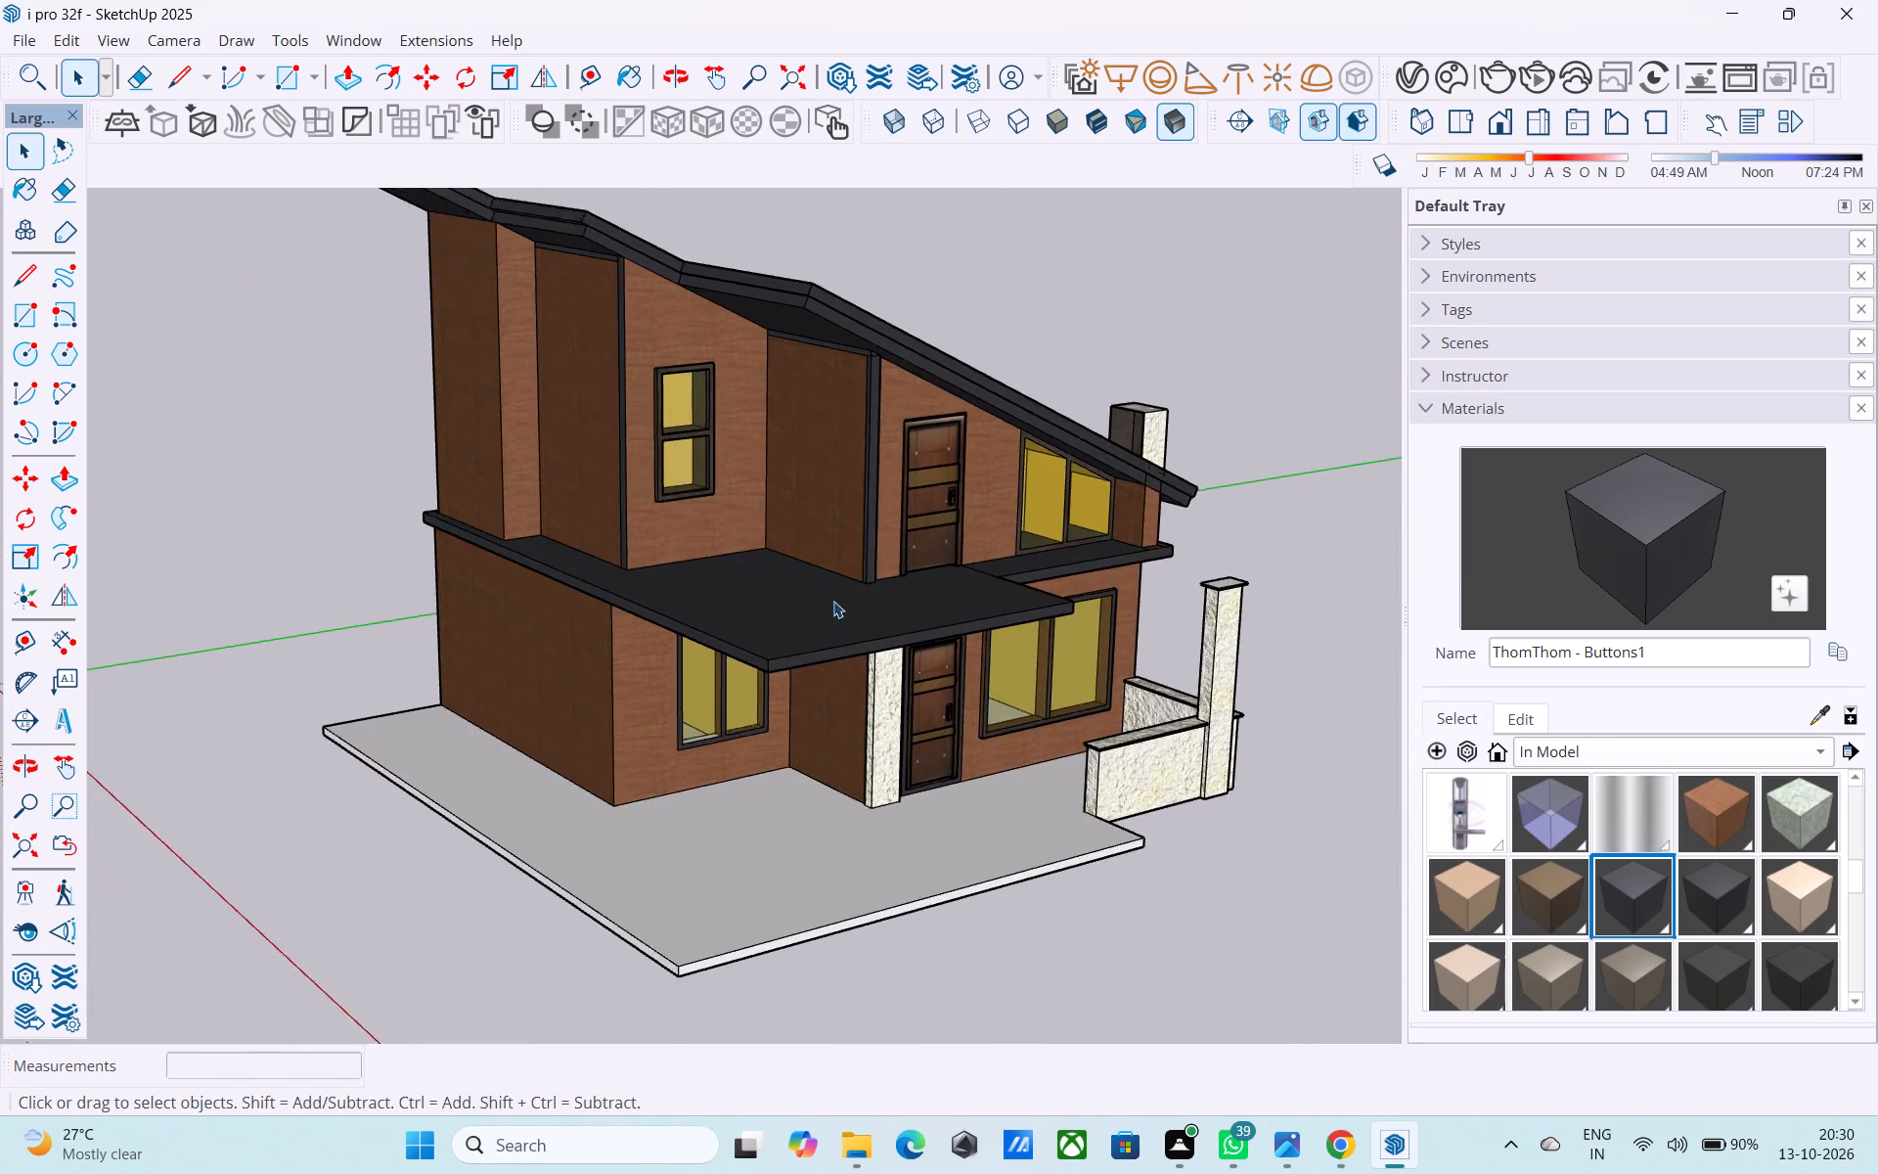
scroll(833, 601, "down", 2)
middle_click_drag(844, 613, 727, 537)
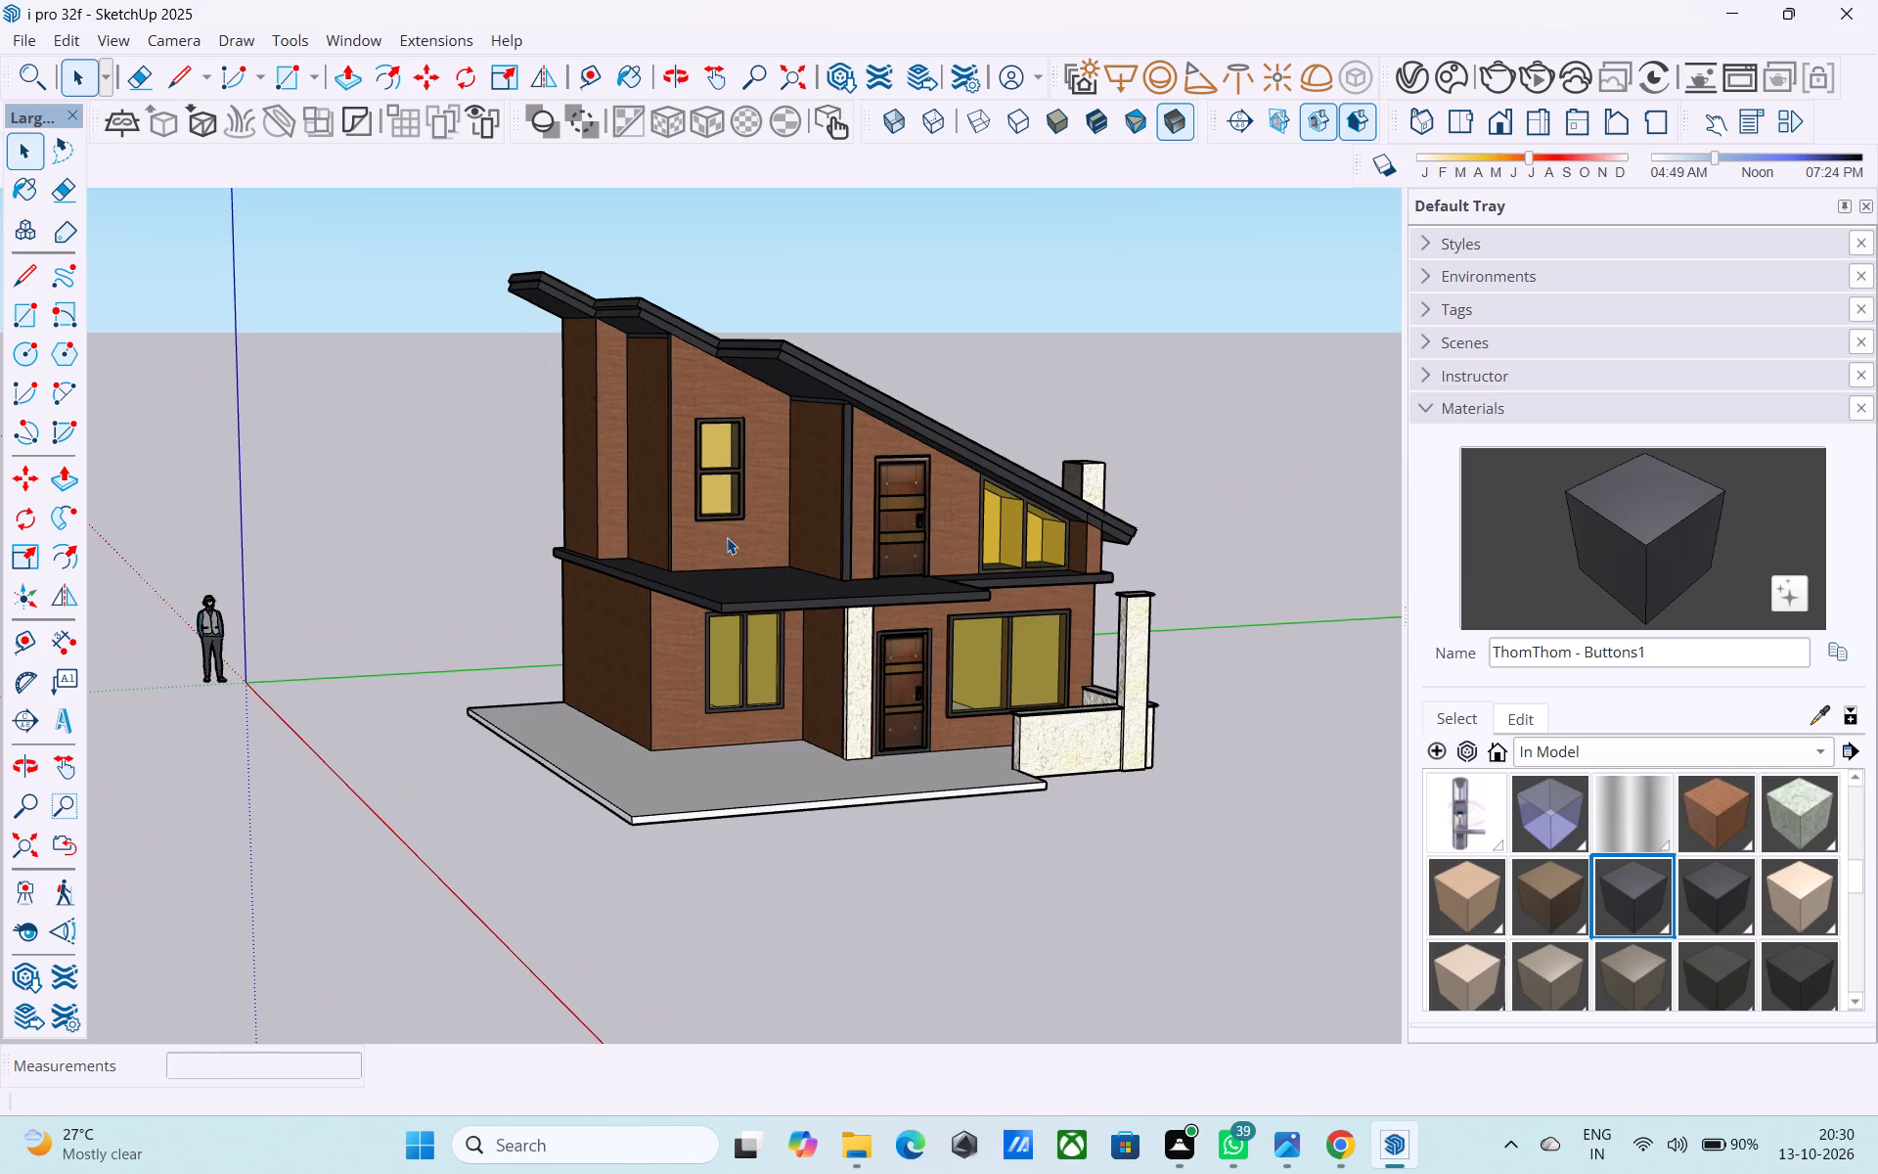
scroll(727, 537, "down", 1)
middle_click_drag(727, 537, 586, 493)
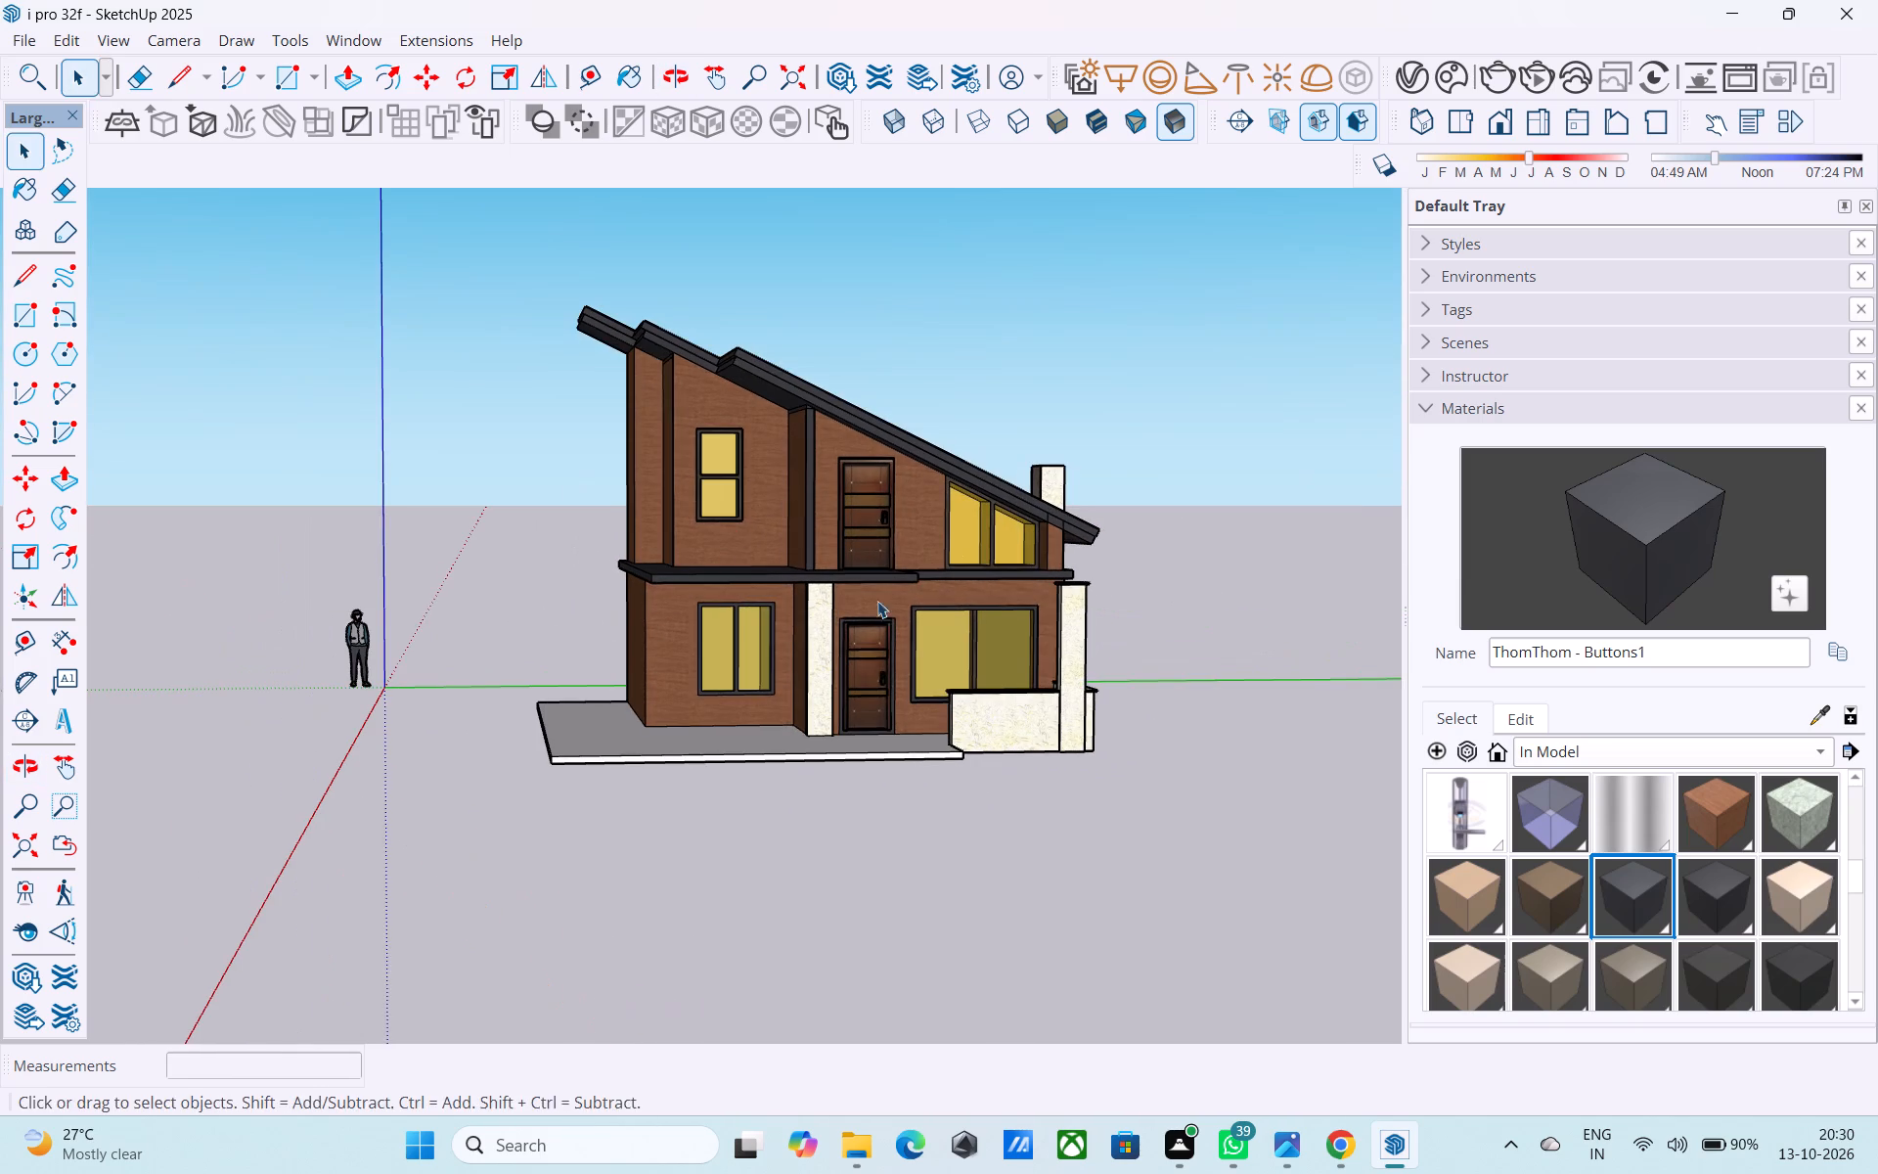
middle_click_drag(877, 601, 860, 588)
scroll(928, 602, "up", 5)
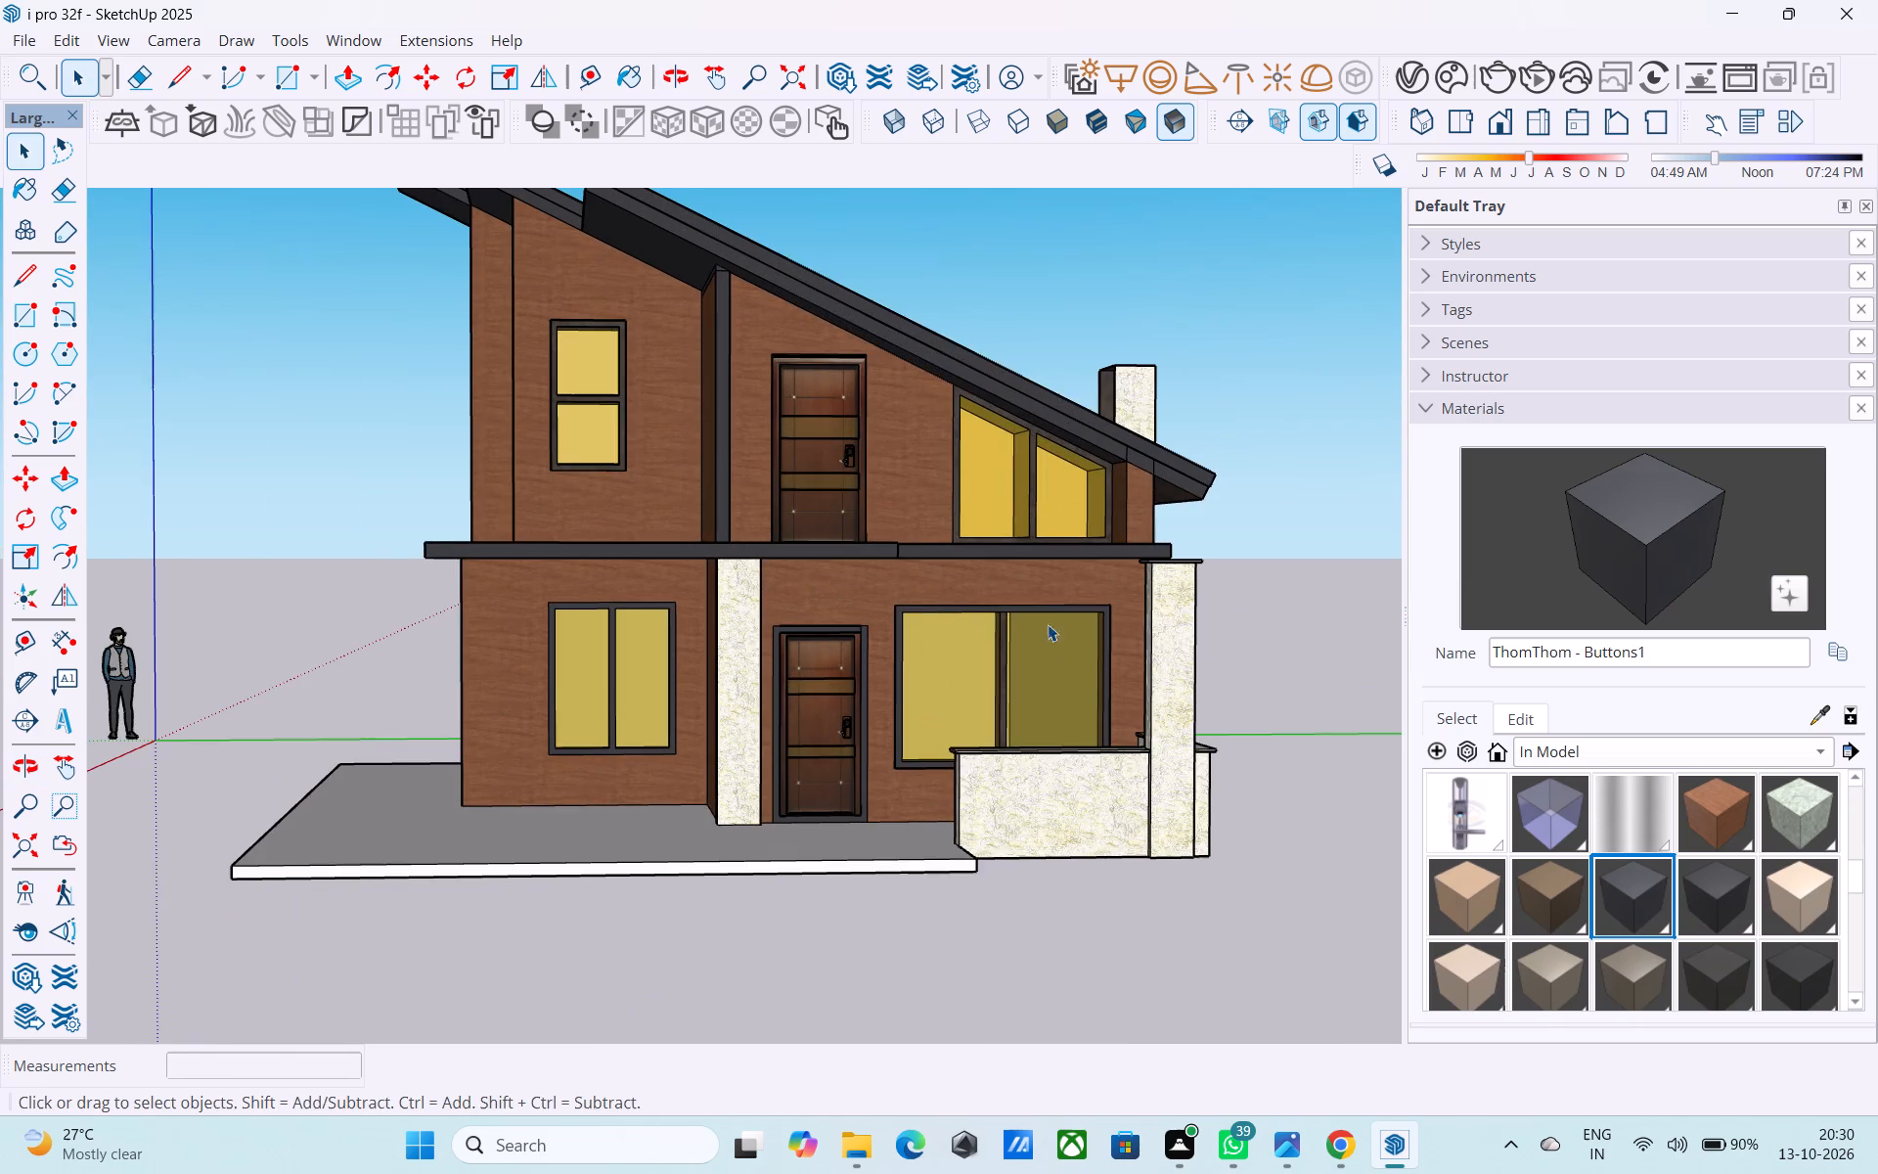
Push/pull the door-facing side of the tall concrete pillar at the low wall outward by 2" and save the model.
middle_click_drag(1150, 633, 1344, 625)
scroll(1267, 635, "up", 9)
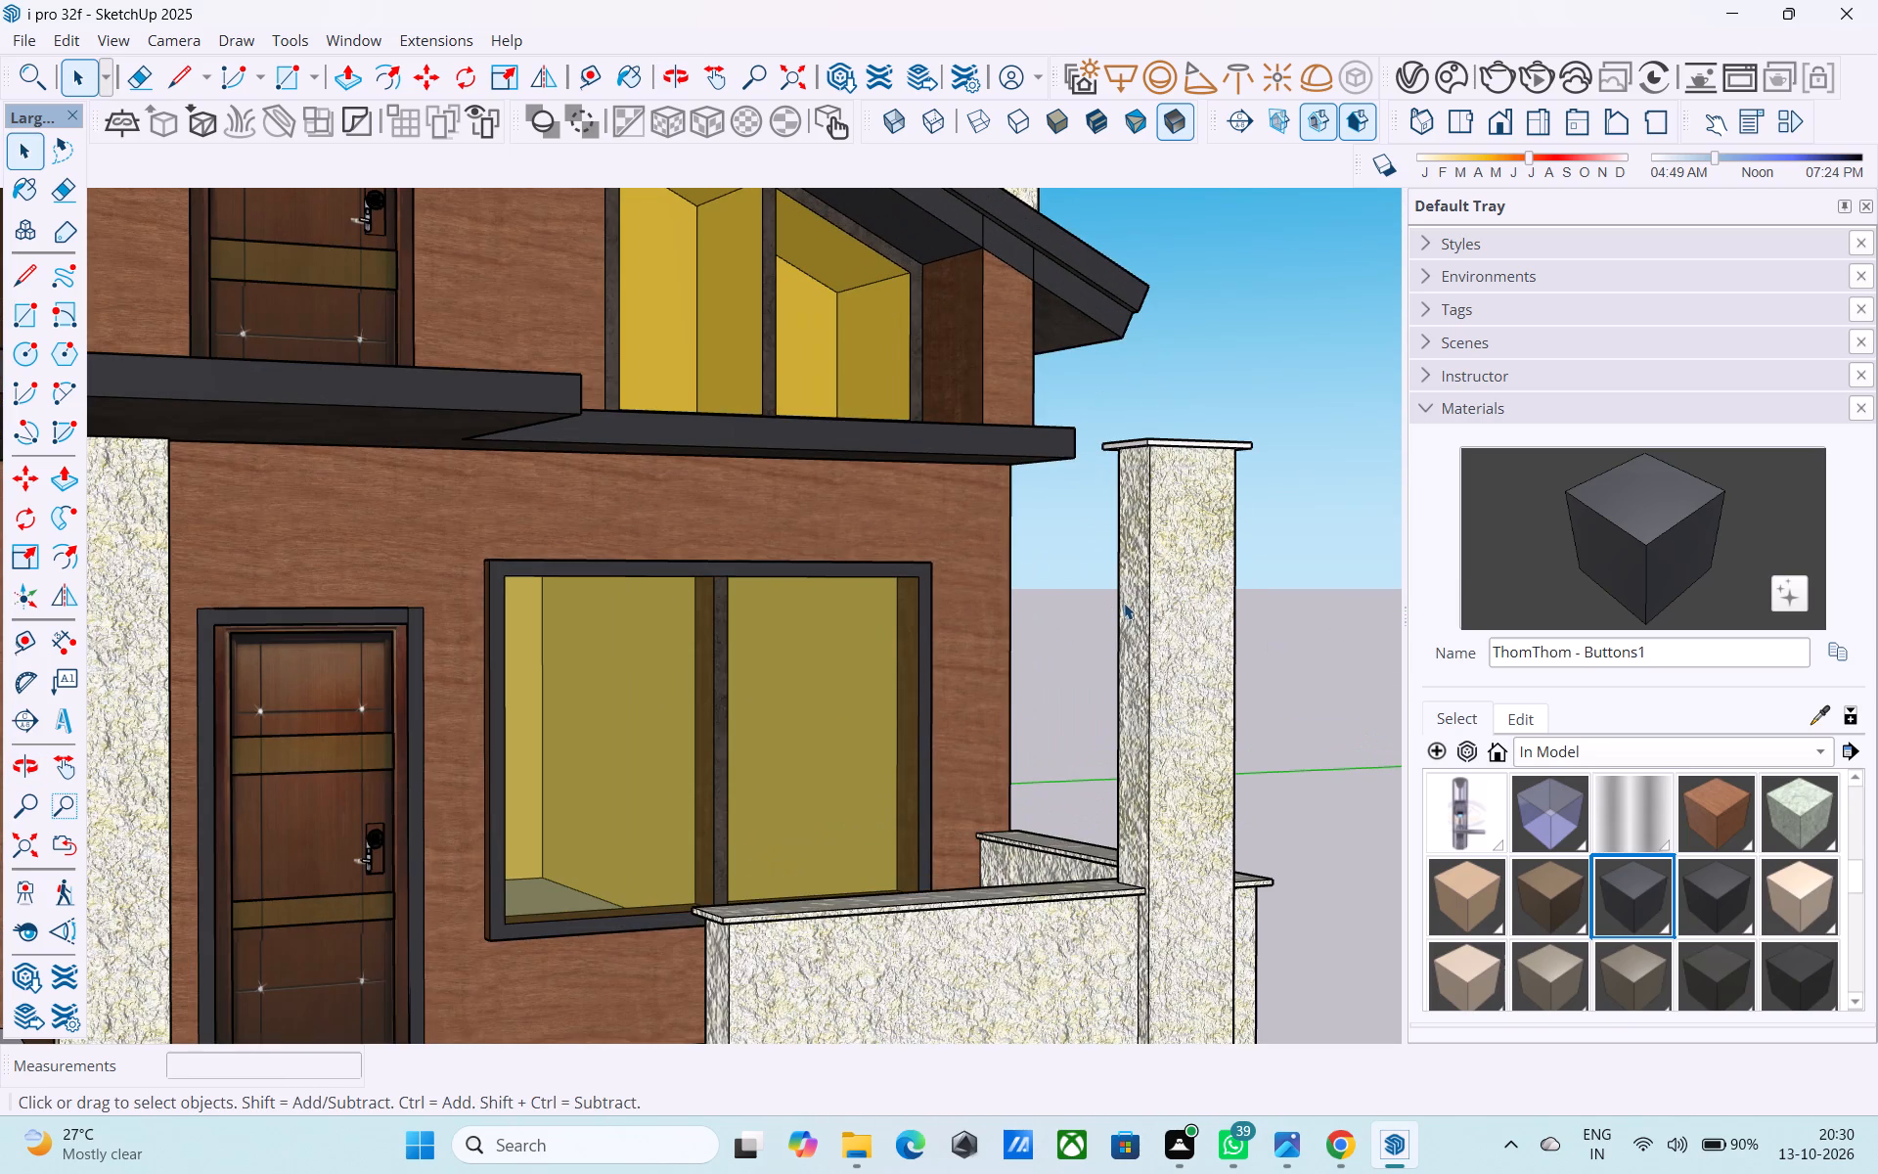
left_click(1124, 603)
scroll(1124, 603, "up", 3)
double_click(1125, 603)
left_click(1135, 607)
scroll(1135, 607, "down", 7)
scroll(1131, 603, "up", 3)
key("p")
left_click(1131, 603)
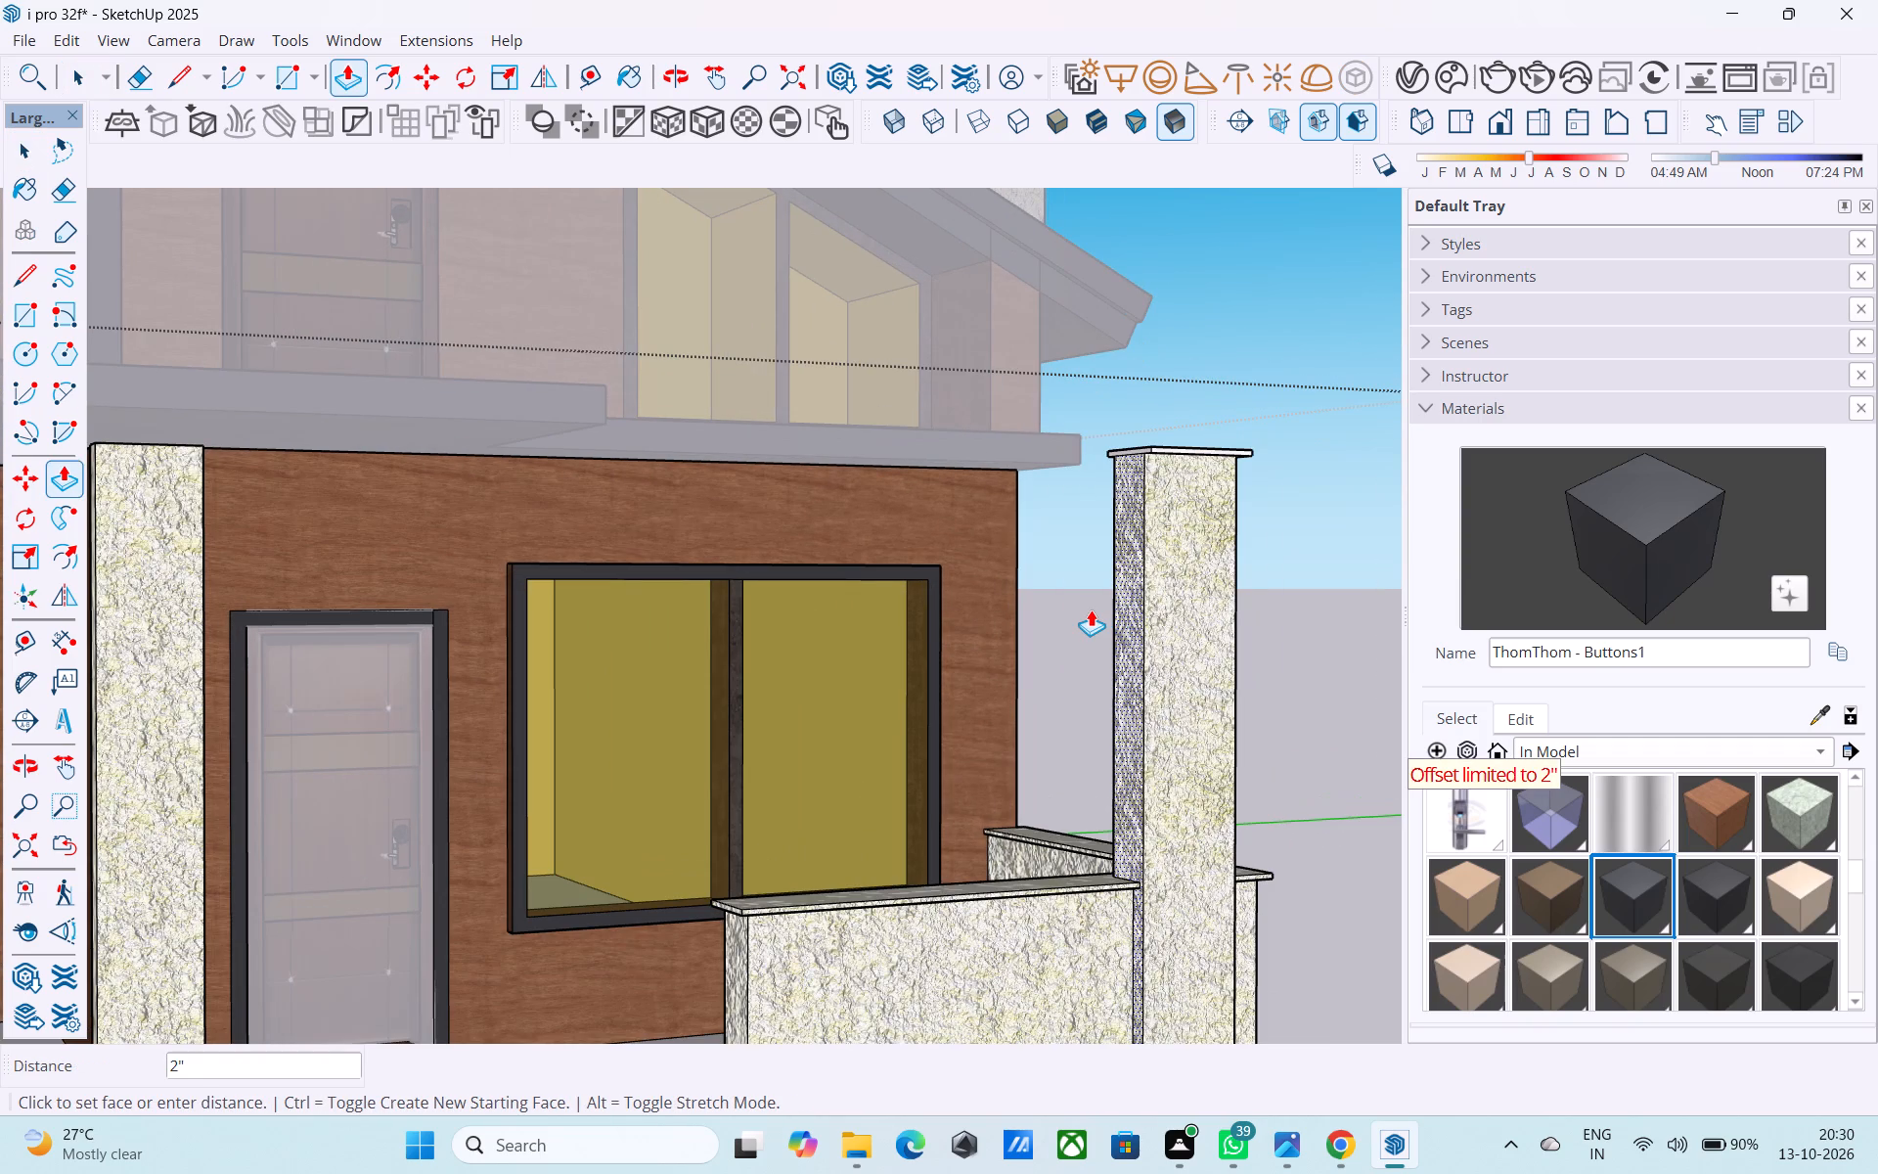
left_click(1091, 611)
scroll(1066, 646, "down", 6)
key("space")
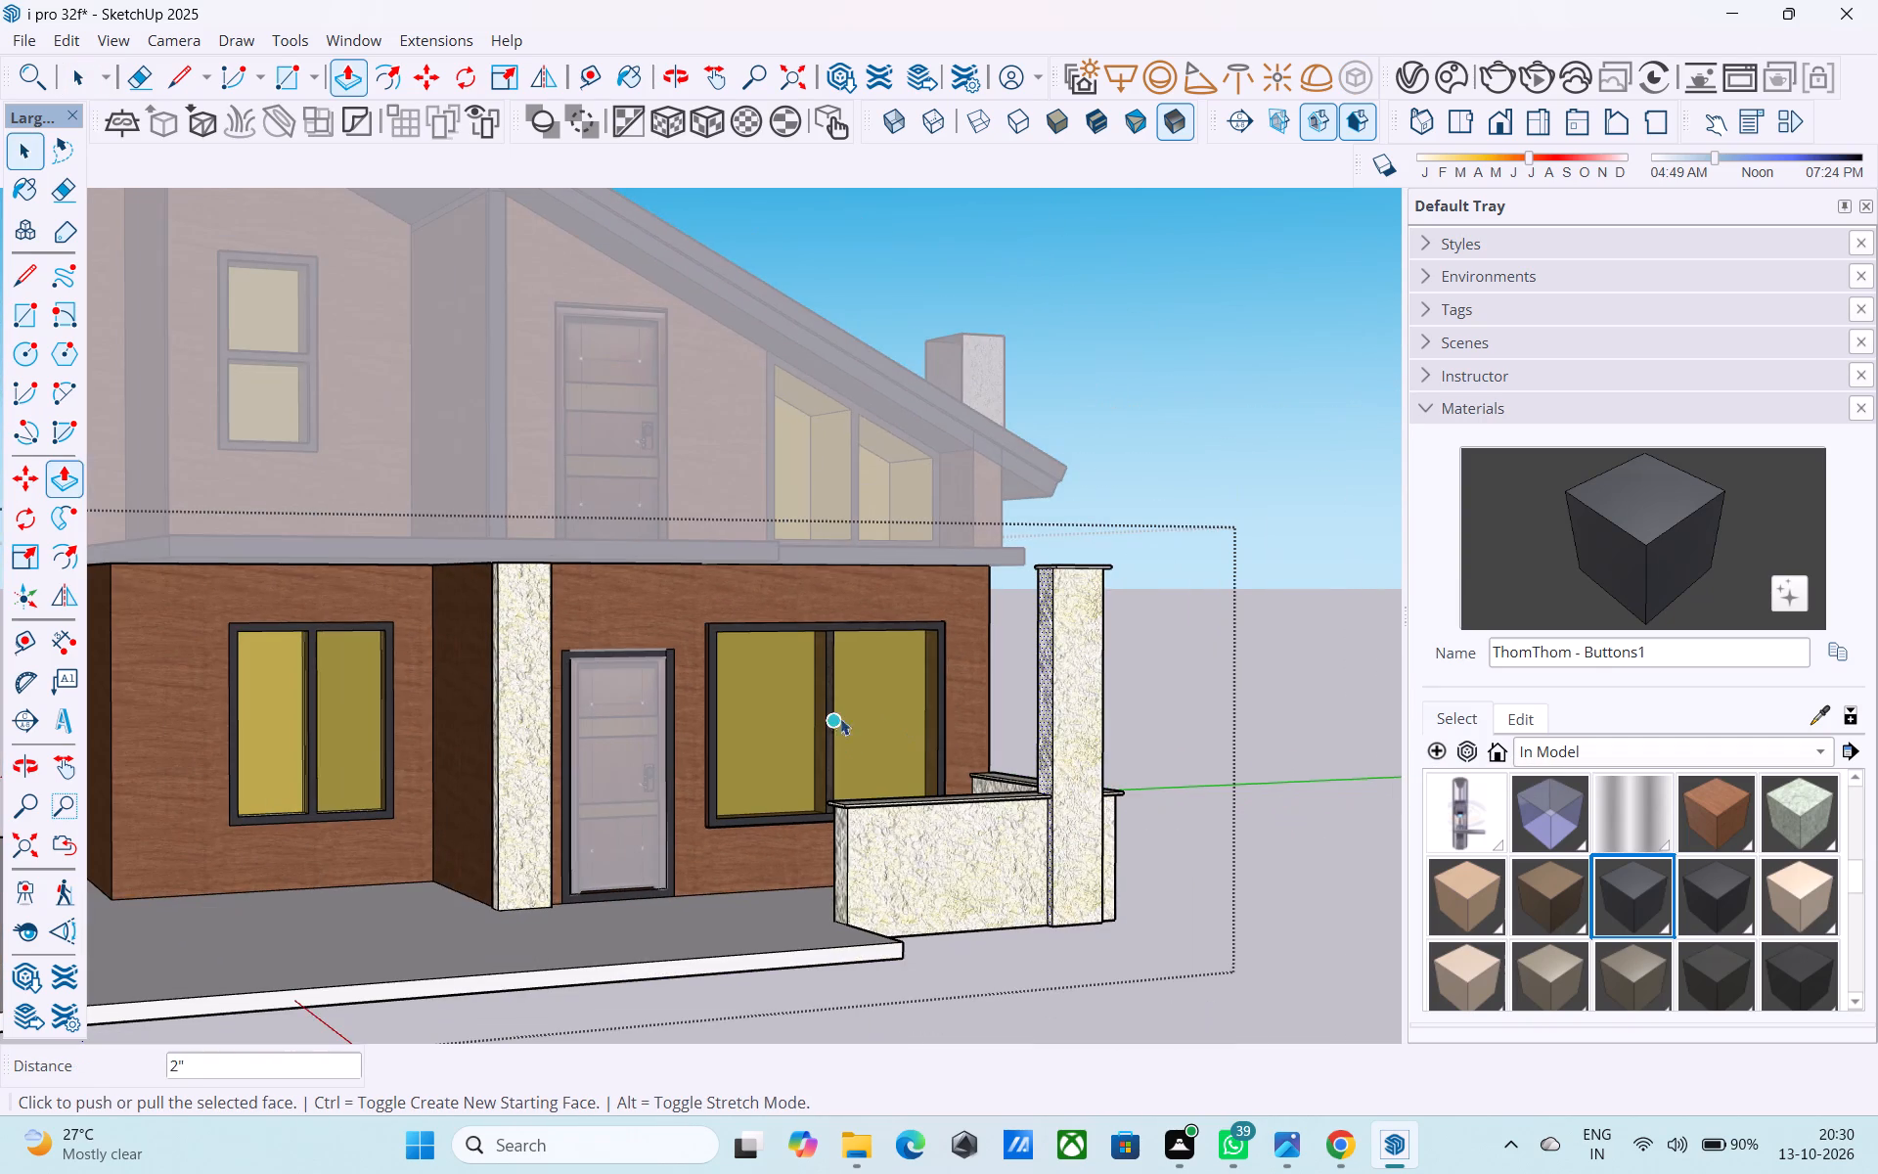
left_click(1342, 631)
middle_click_drag(1187, 647, 908, 644)
key("ctrl+s")
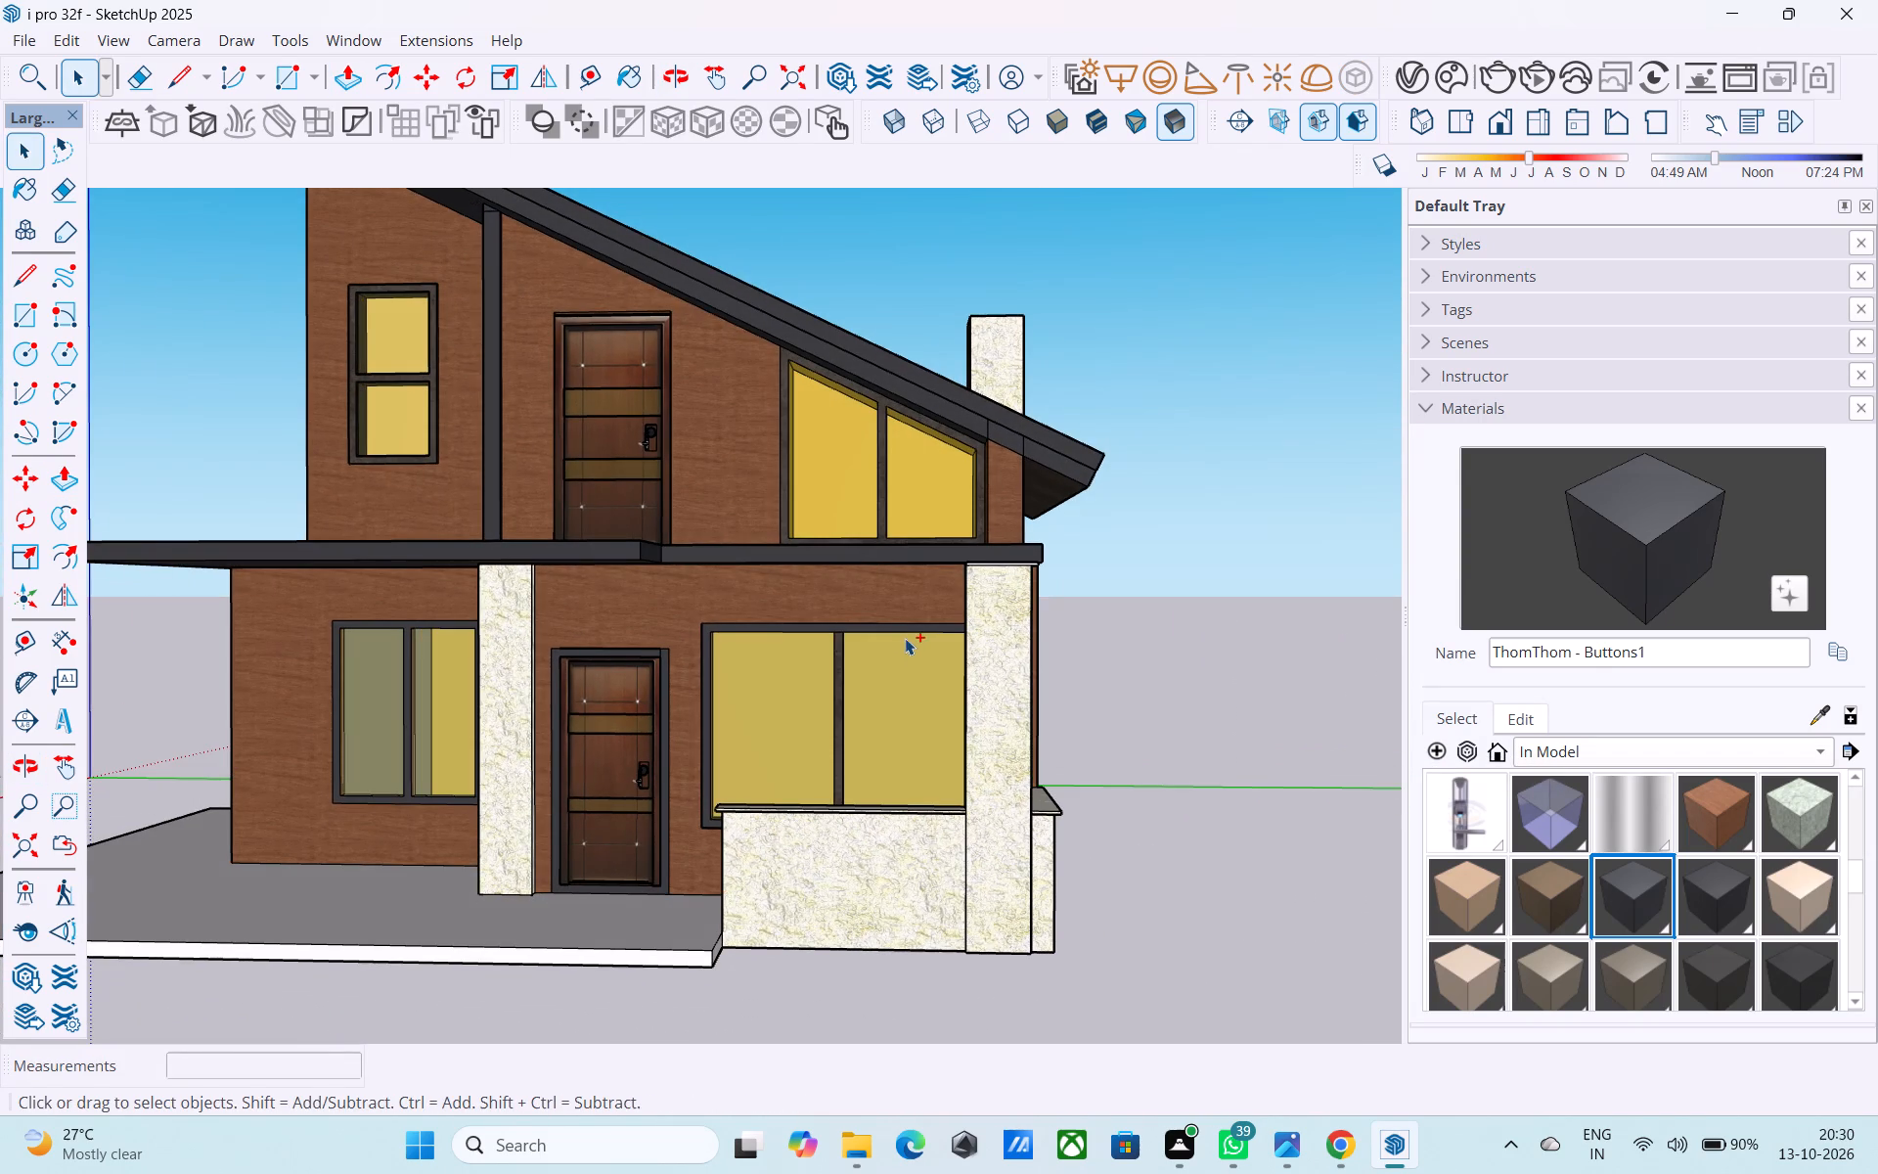
Extend the door-facing end of the tall pillar's cap by the same 2" Push/Pull distance.
middle_click_drag(959, 619, 1048, 610)
scroll(1060, 611, "down", 1)
scroll(1084, 577, "up", 20)
scroll(1084, 577, "up", 6)
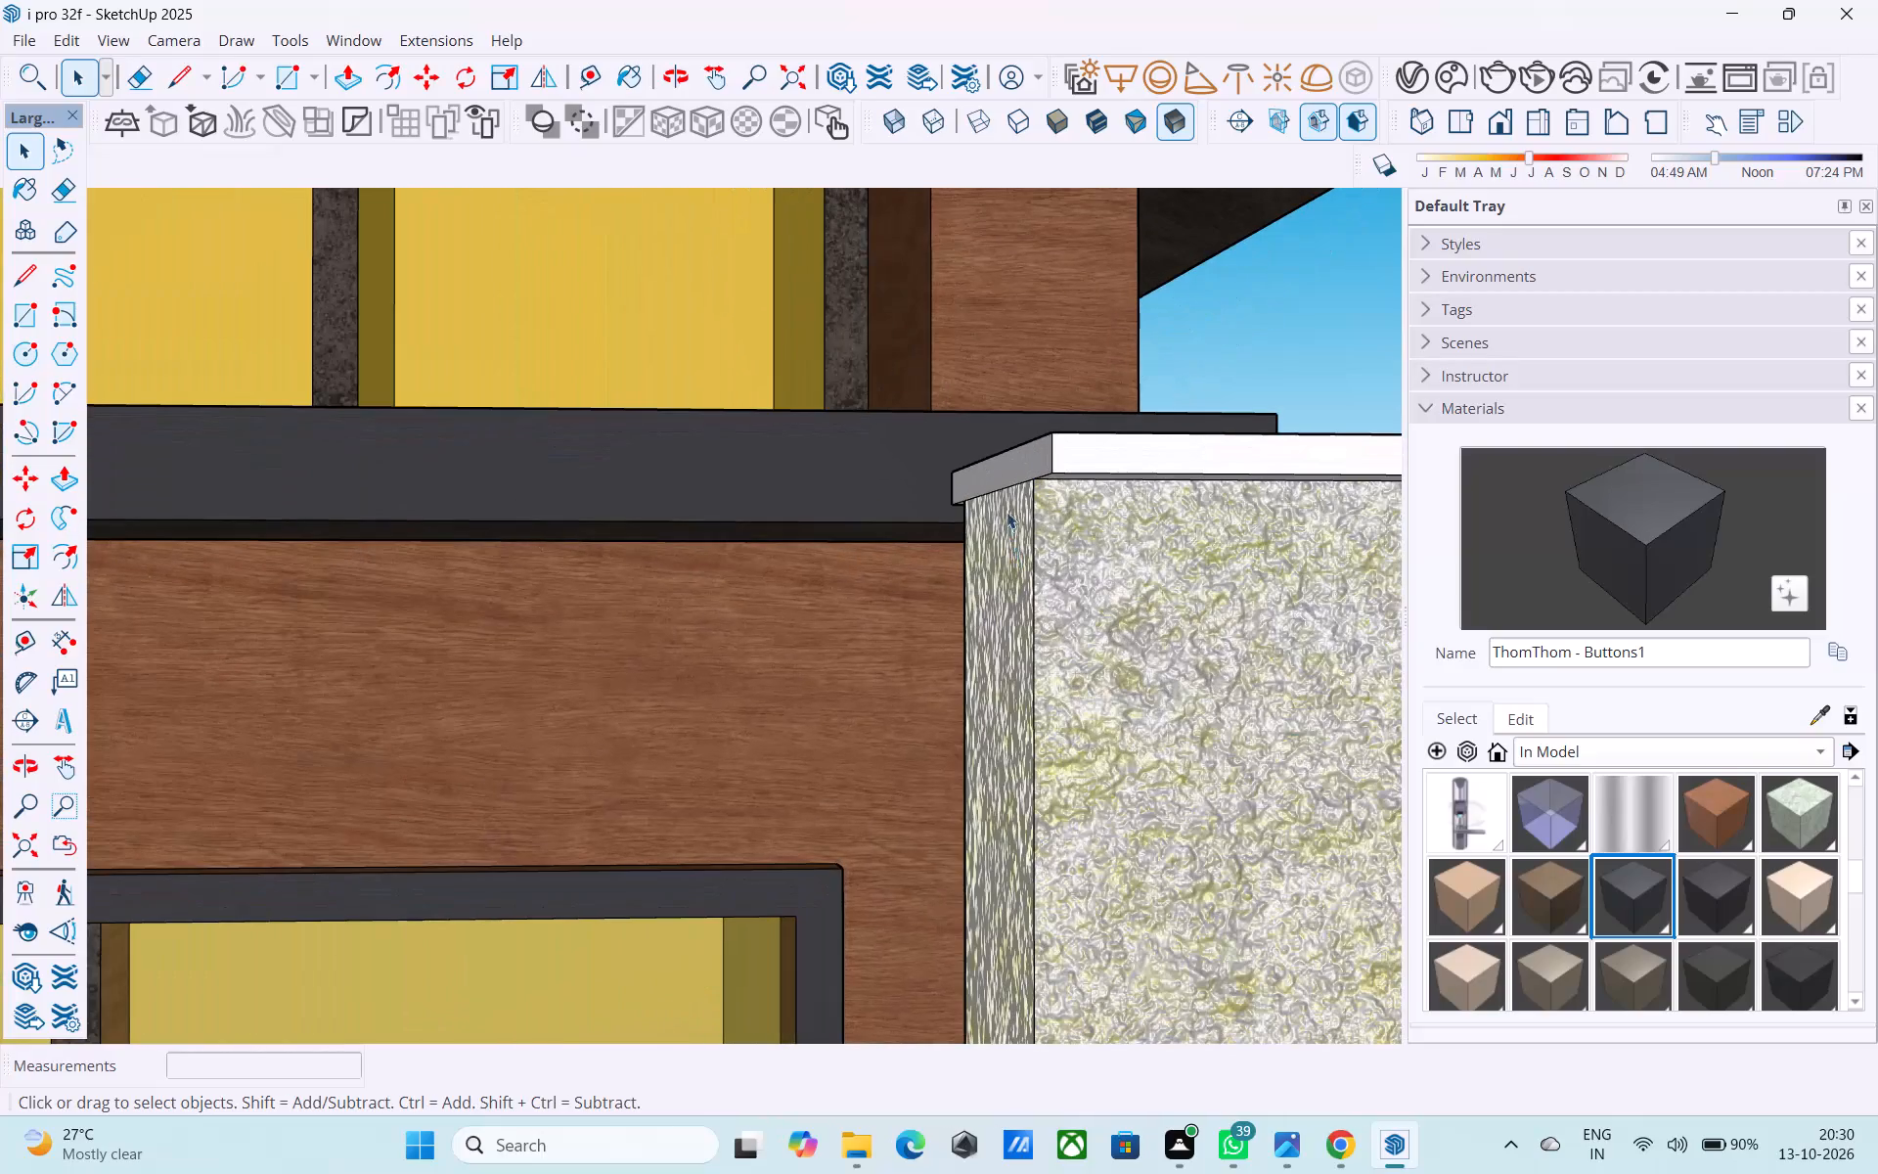
left_click(1016, 475)
scroll(1016, 475, "up", 5)
double_click(1015, 475)
left_click(1015, 475)
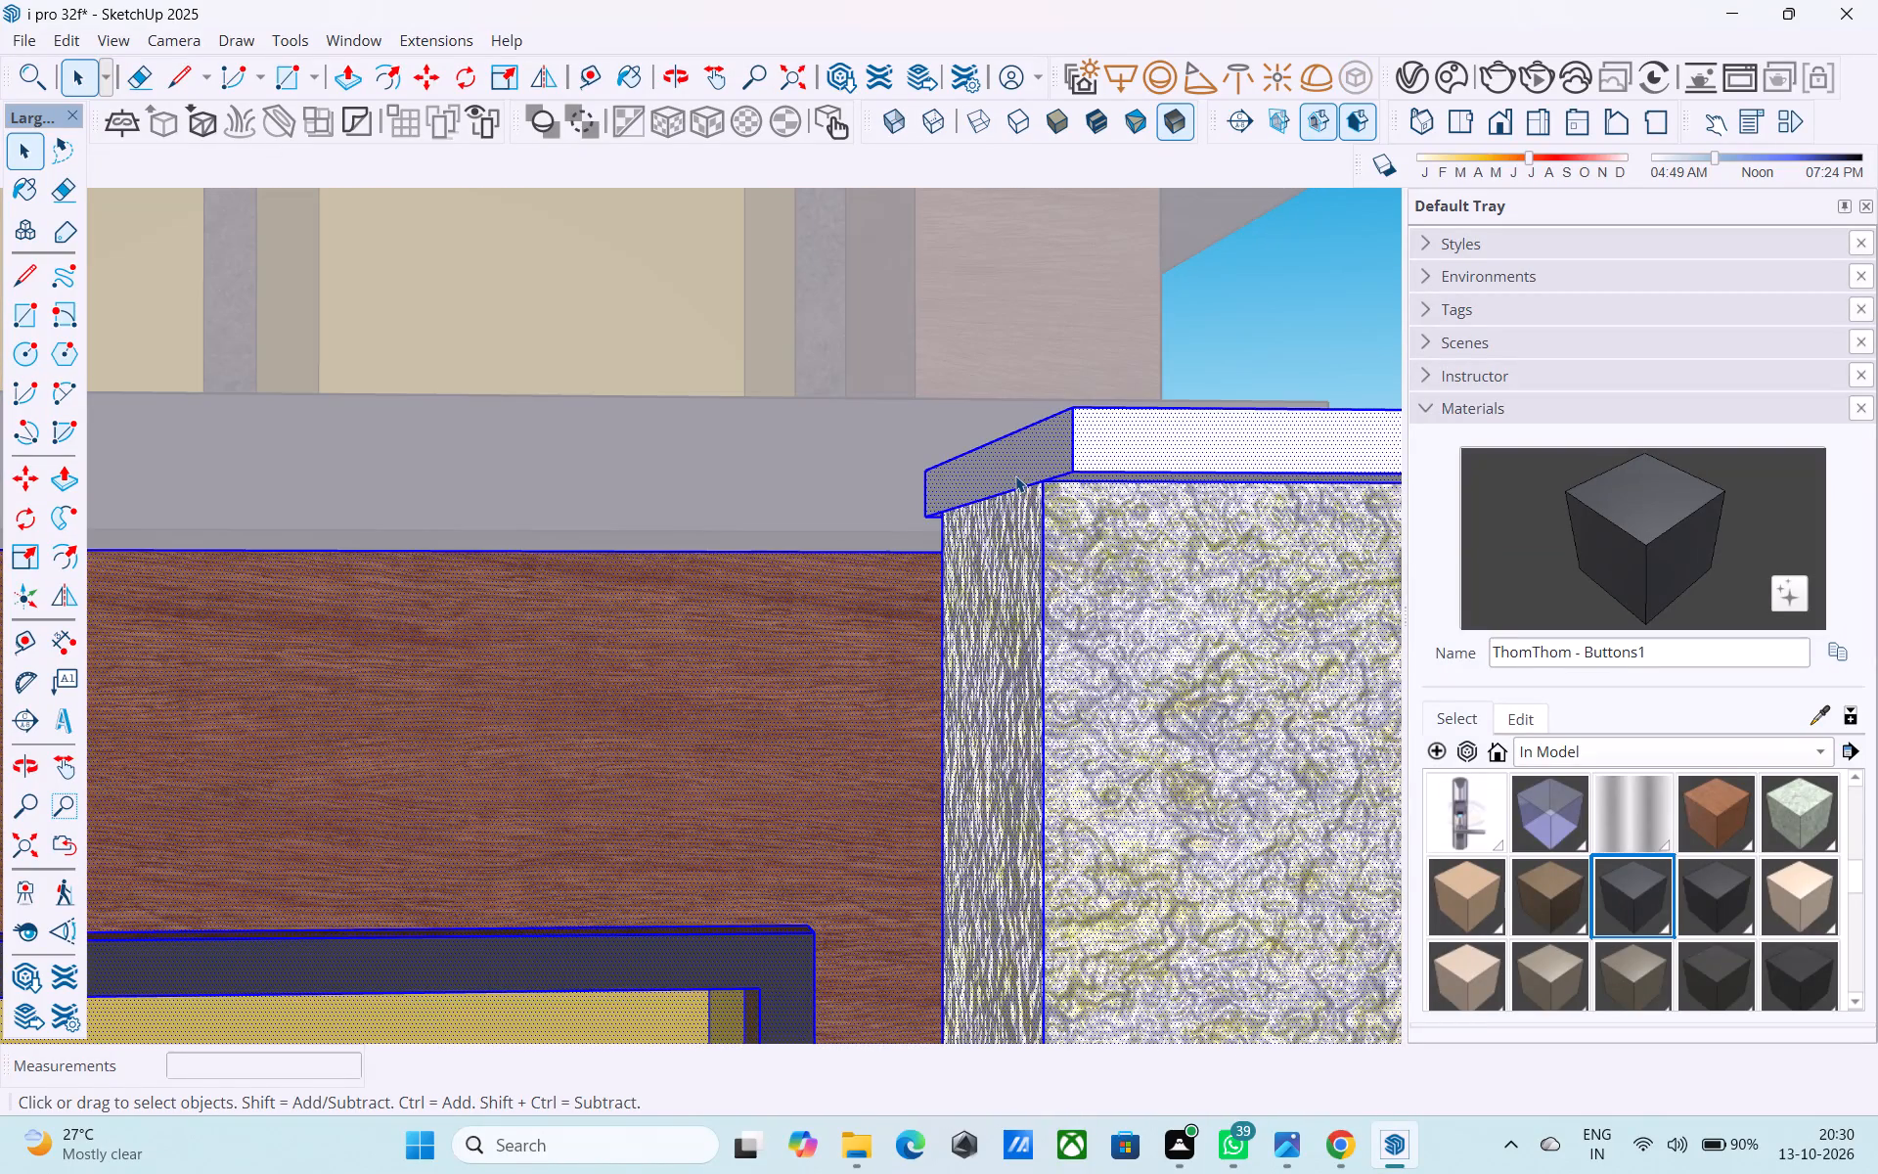
left_click(1041, 597)
left_click(1043, 454)
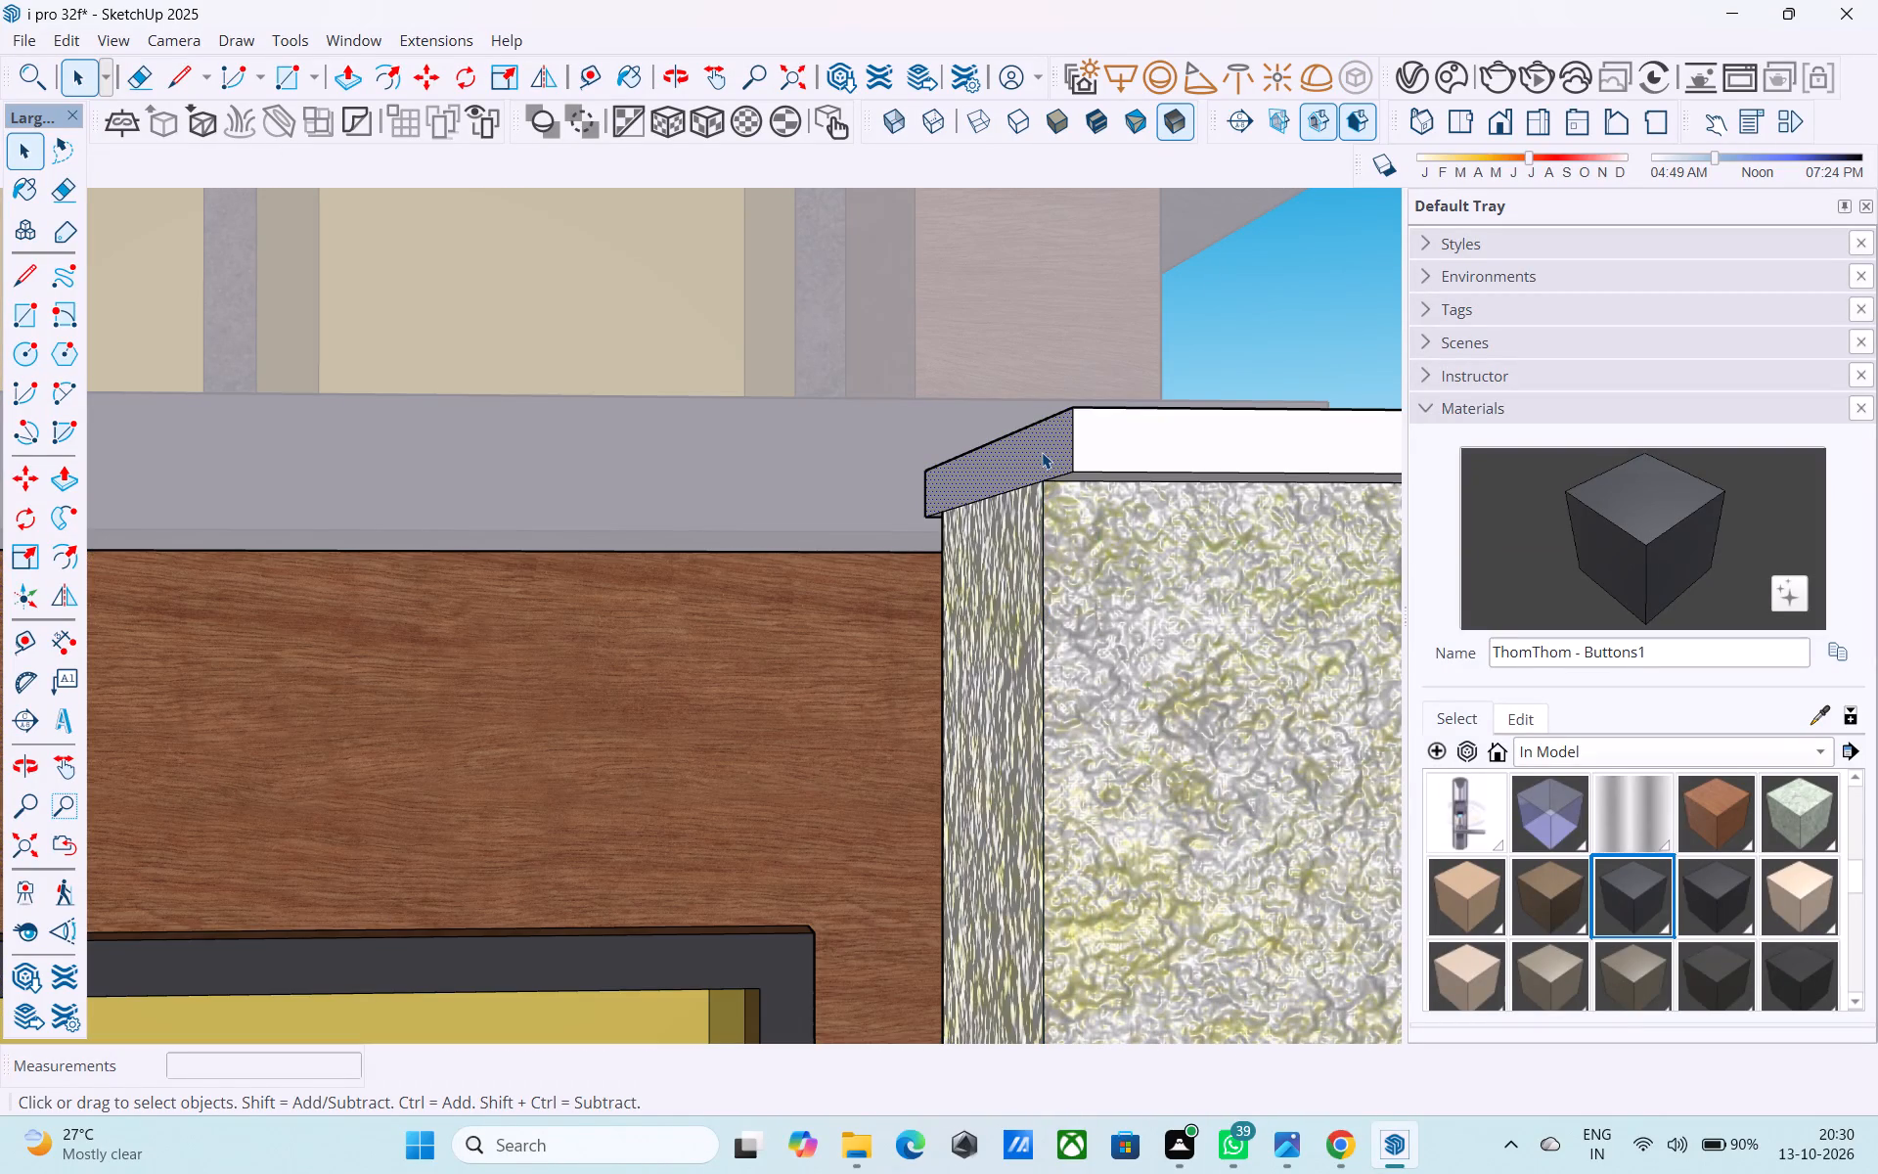
key("p")
double_click(1042, 452)
key("space")
scroll(1030, 463, "down", 18)
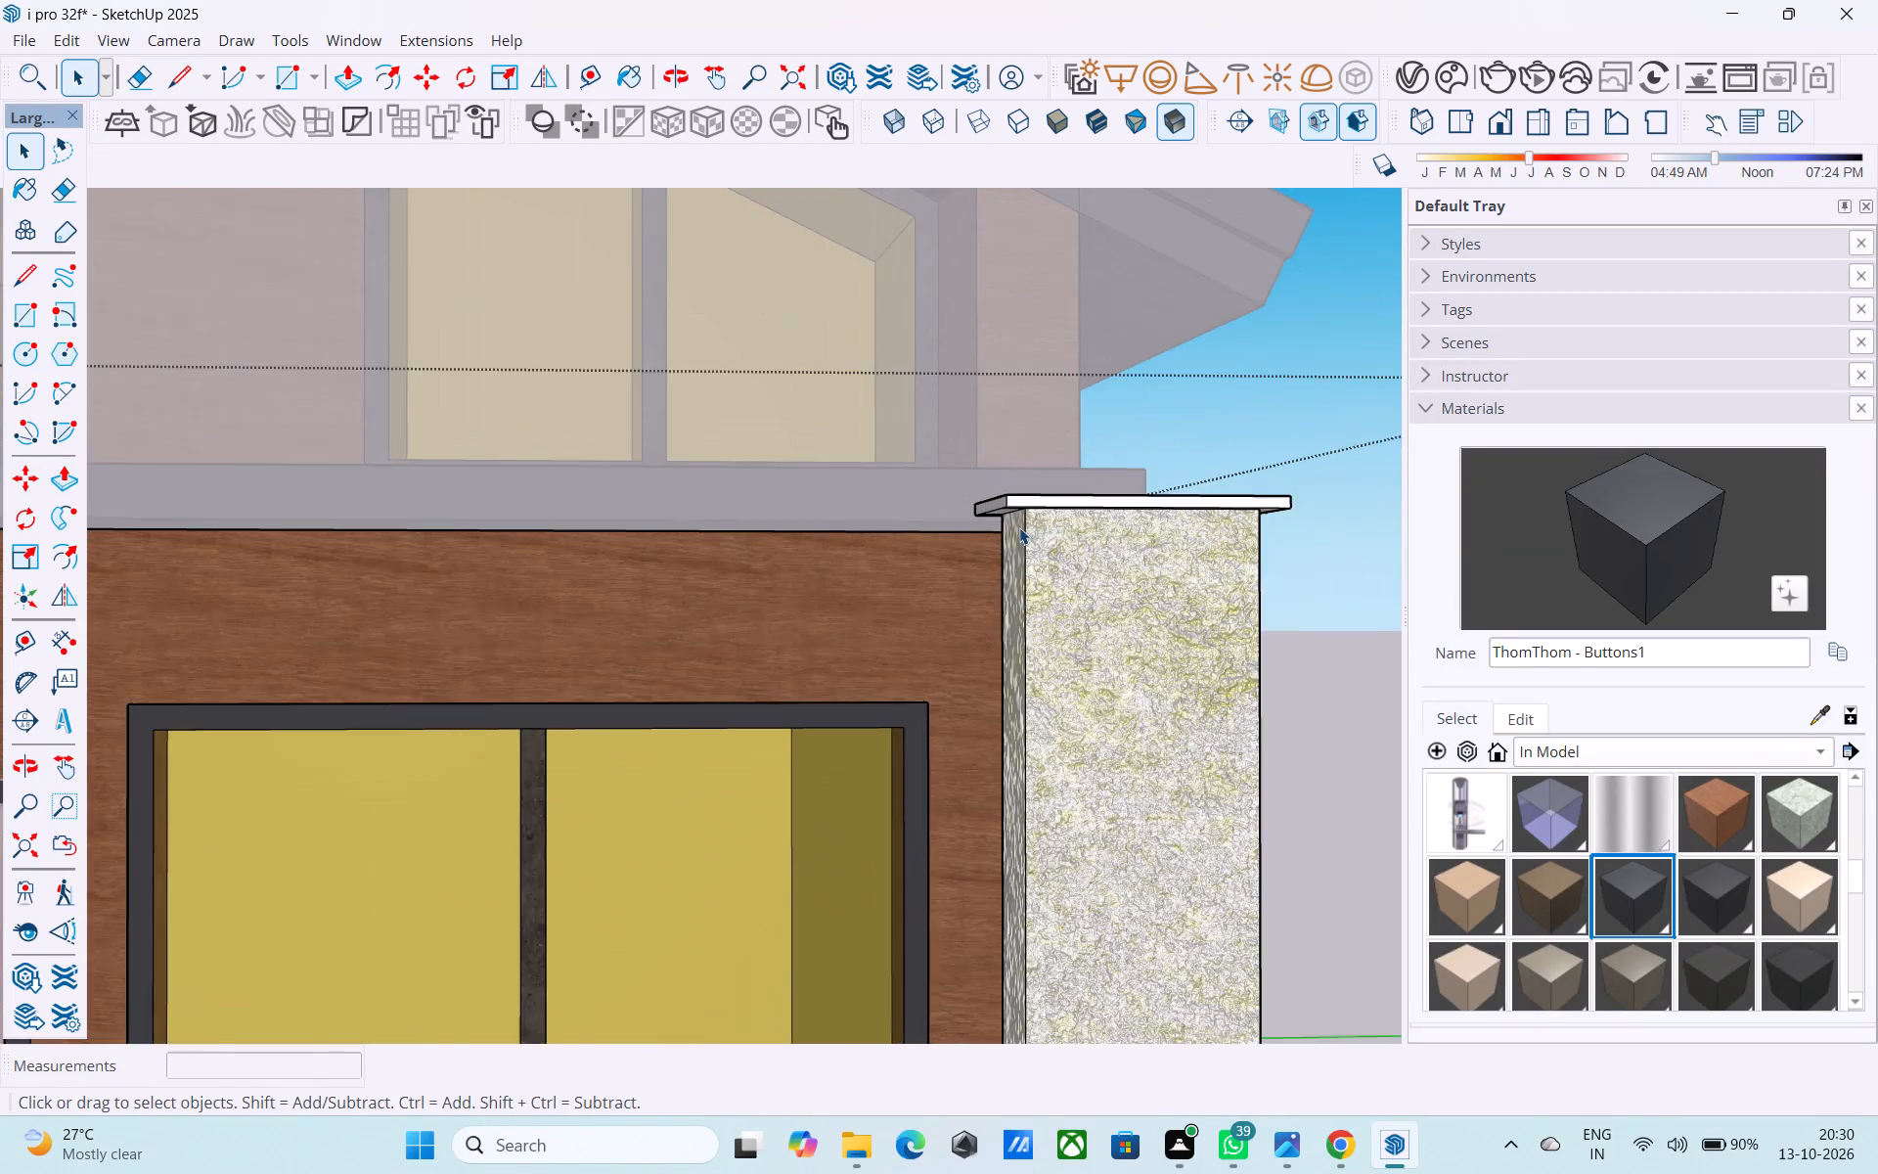
Erase the leftover seam edges on the extended end of the tall pillar's cap.
middle_click_drag(1019, 527, 947, 434)
scroll(904, 375, "up", 4)
key("e")
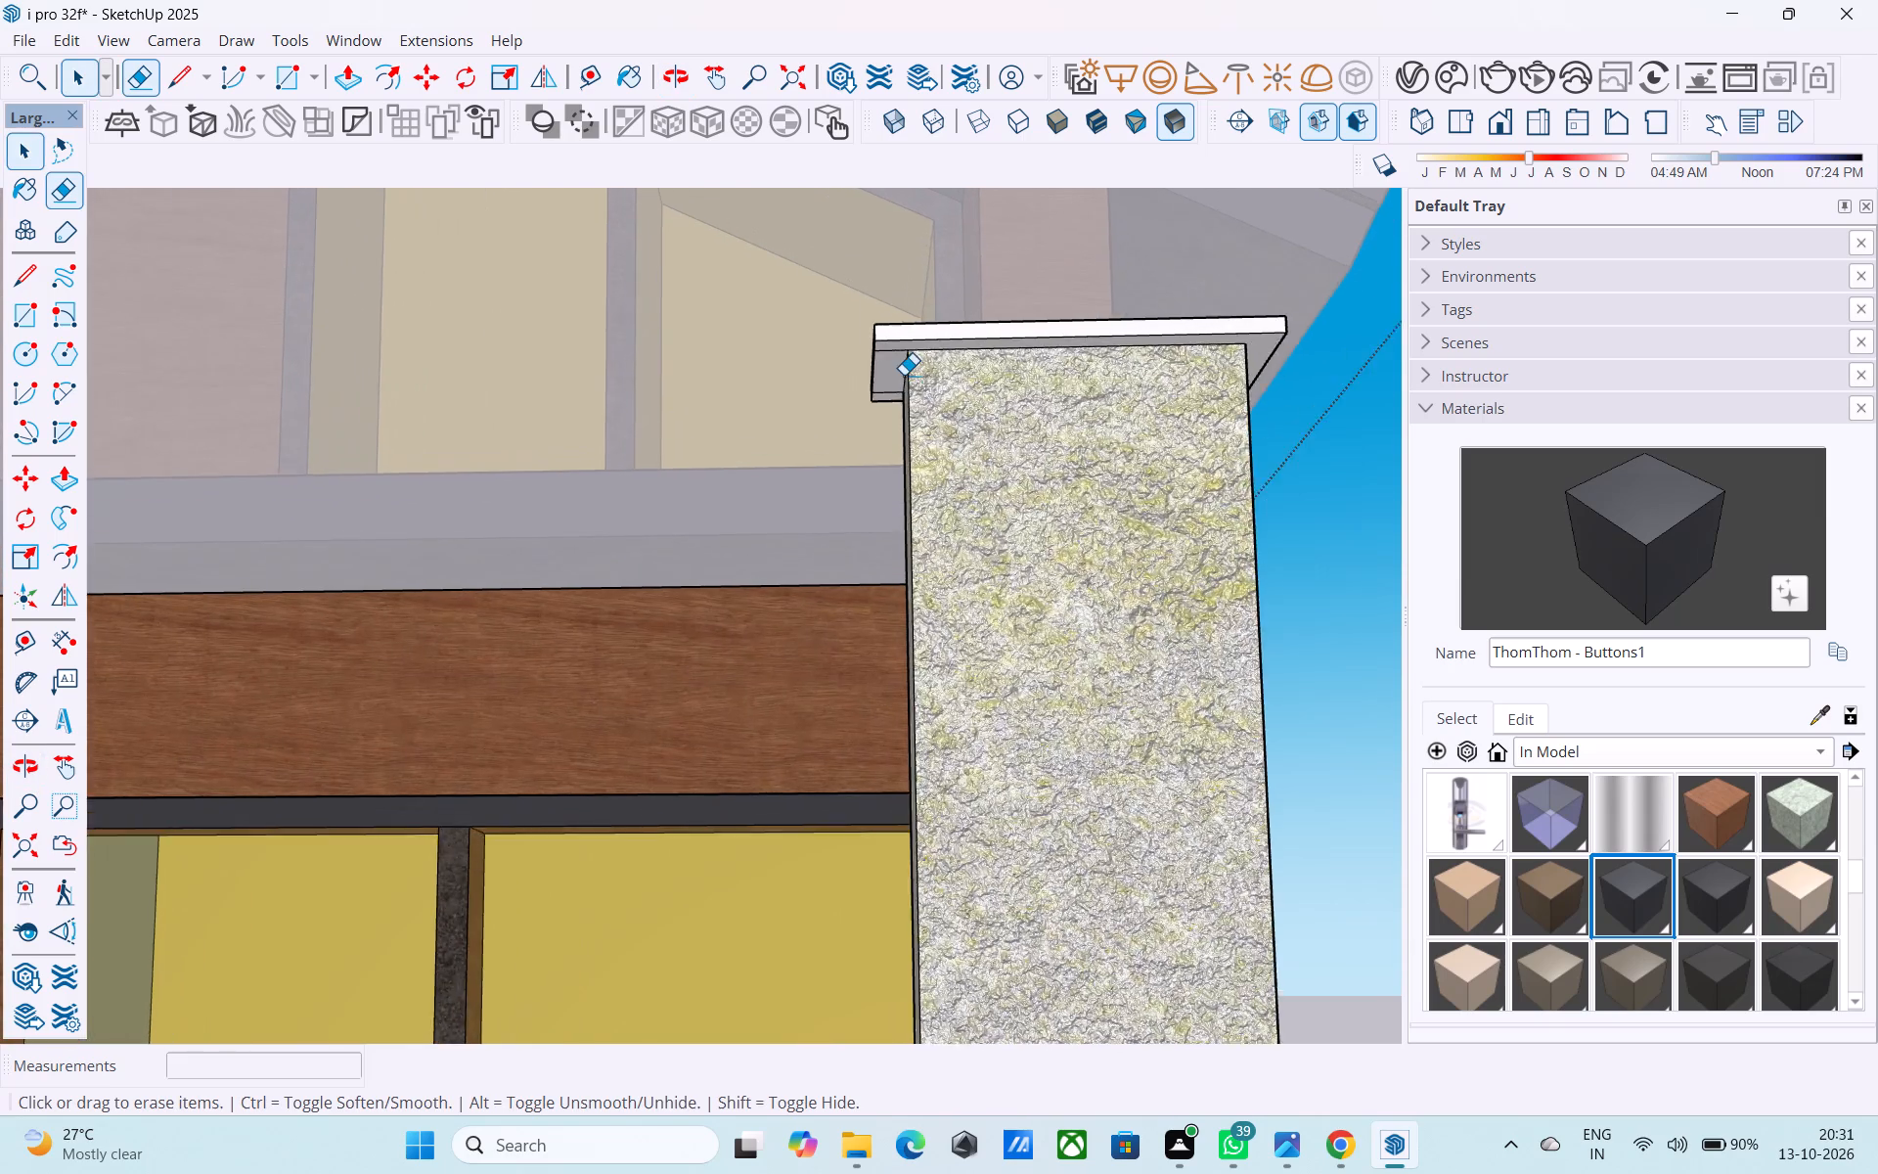
scroll(904, 375, "up", 7)
left_click(896, 325)
scroll(875, 408, "up", 5)
left_click_drag(873, 410, 876, 424)
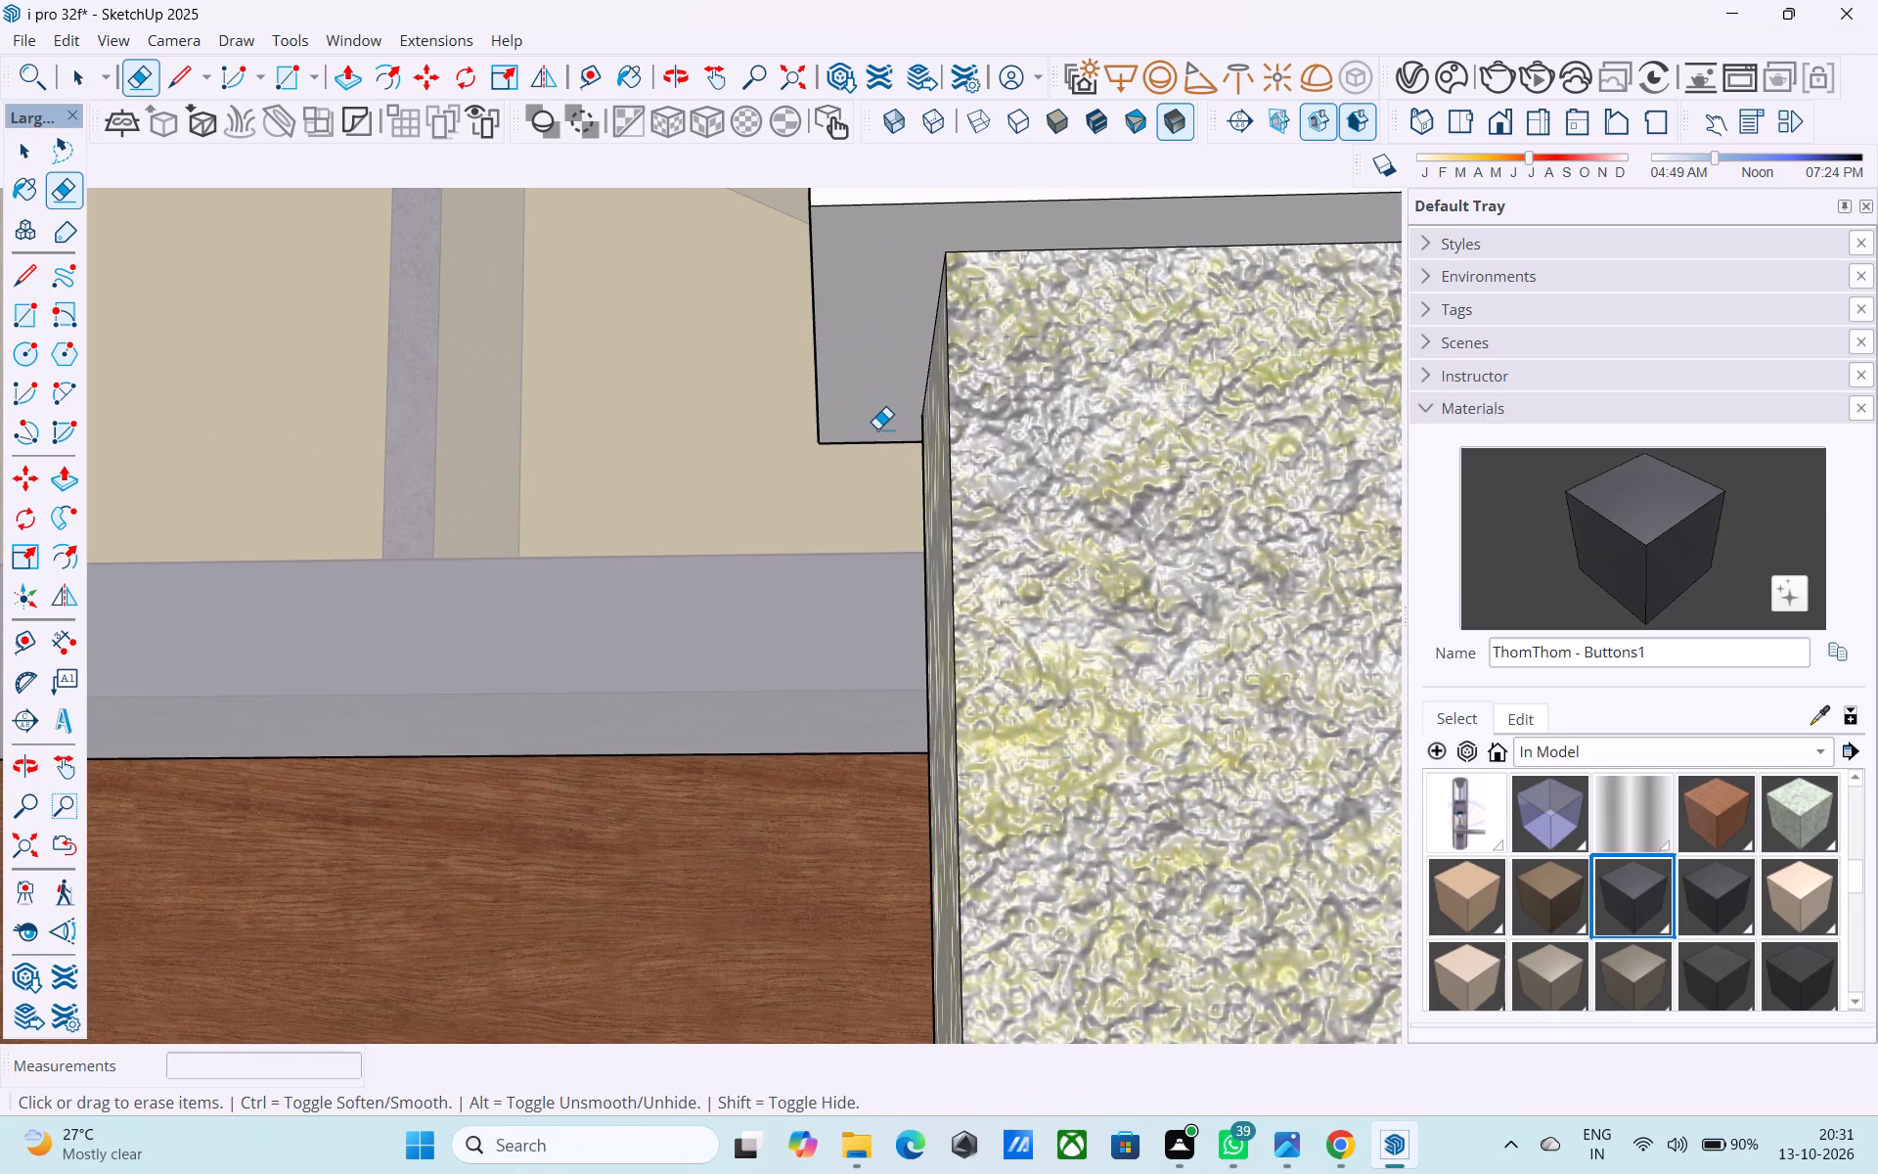
scroll(877, 429, "down", 18)
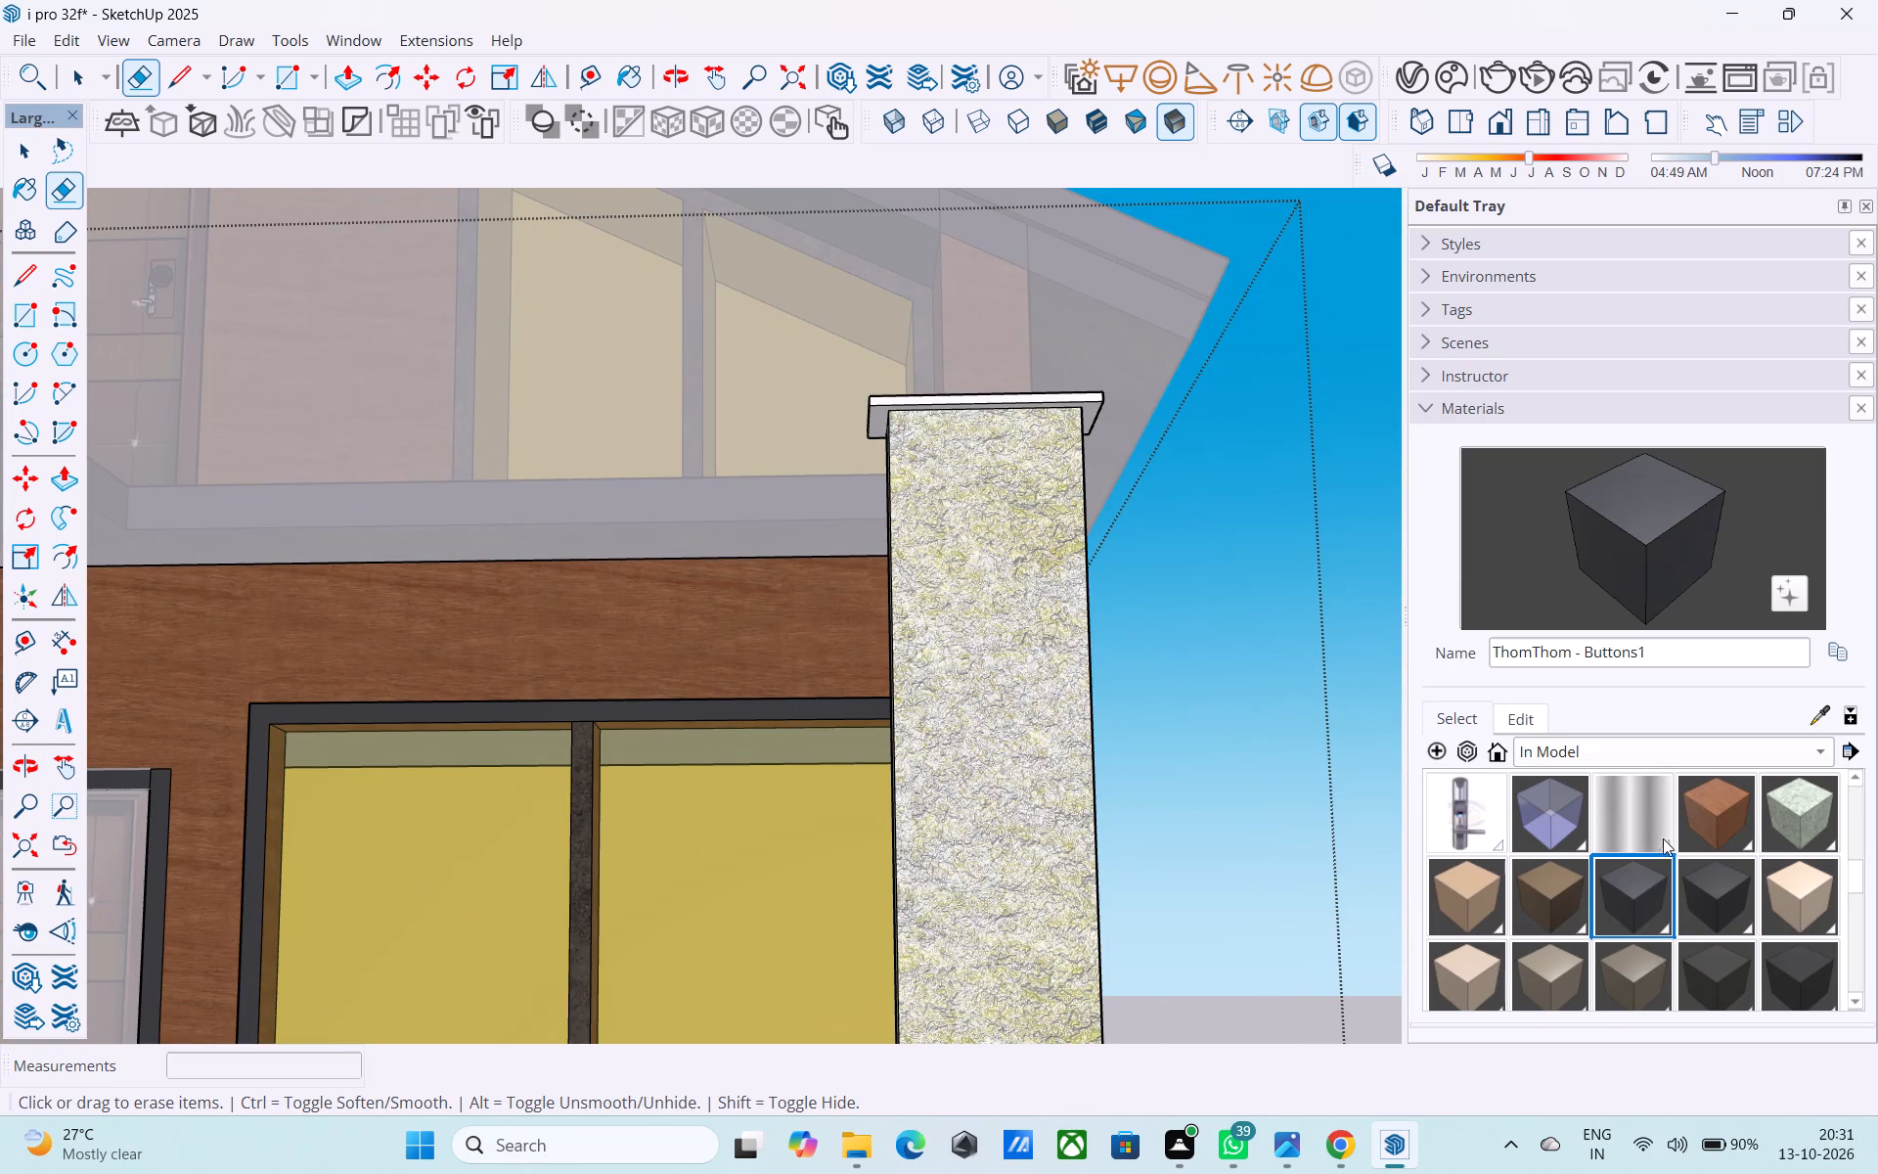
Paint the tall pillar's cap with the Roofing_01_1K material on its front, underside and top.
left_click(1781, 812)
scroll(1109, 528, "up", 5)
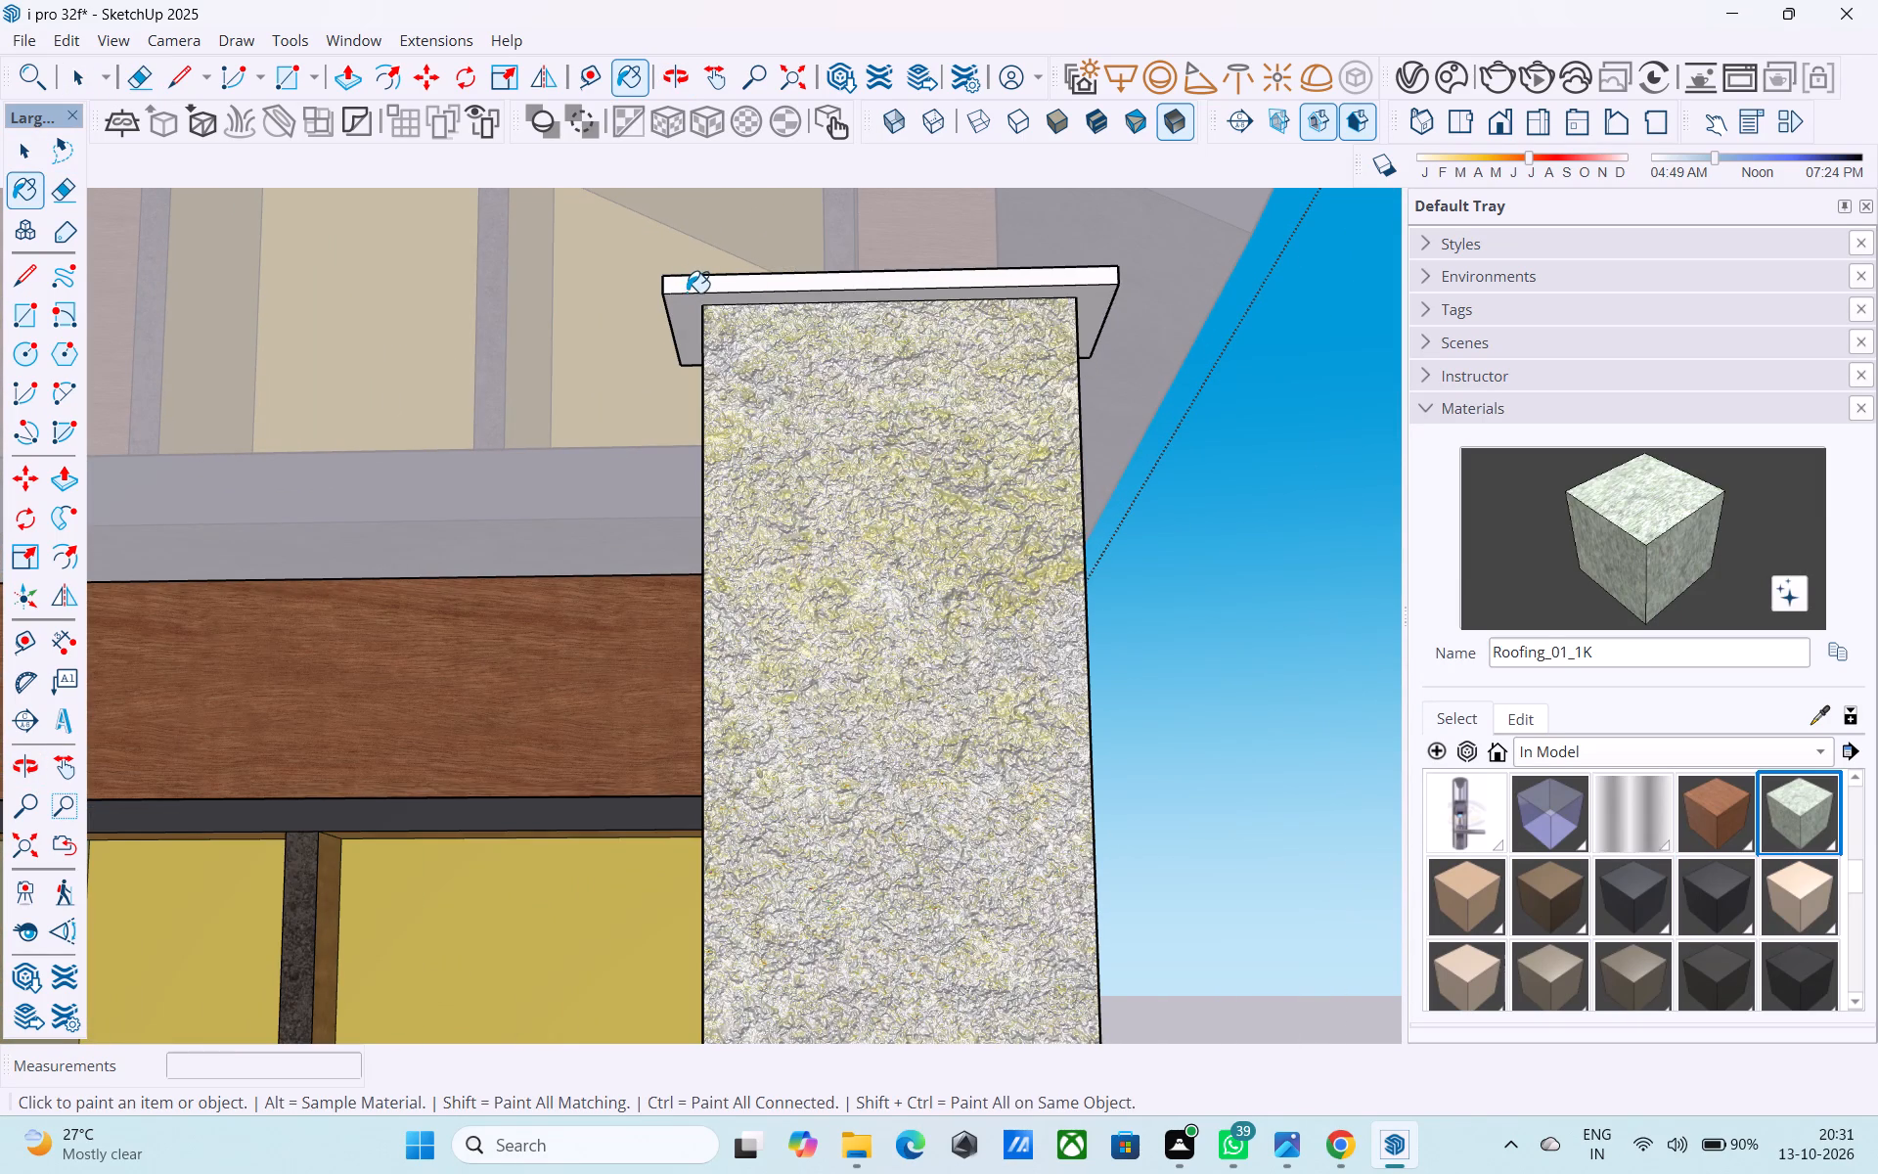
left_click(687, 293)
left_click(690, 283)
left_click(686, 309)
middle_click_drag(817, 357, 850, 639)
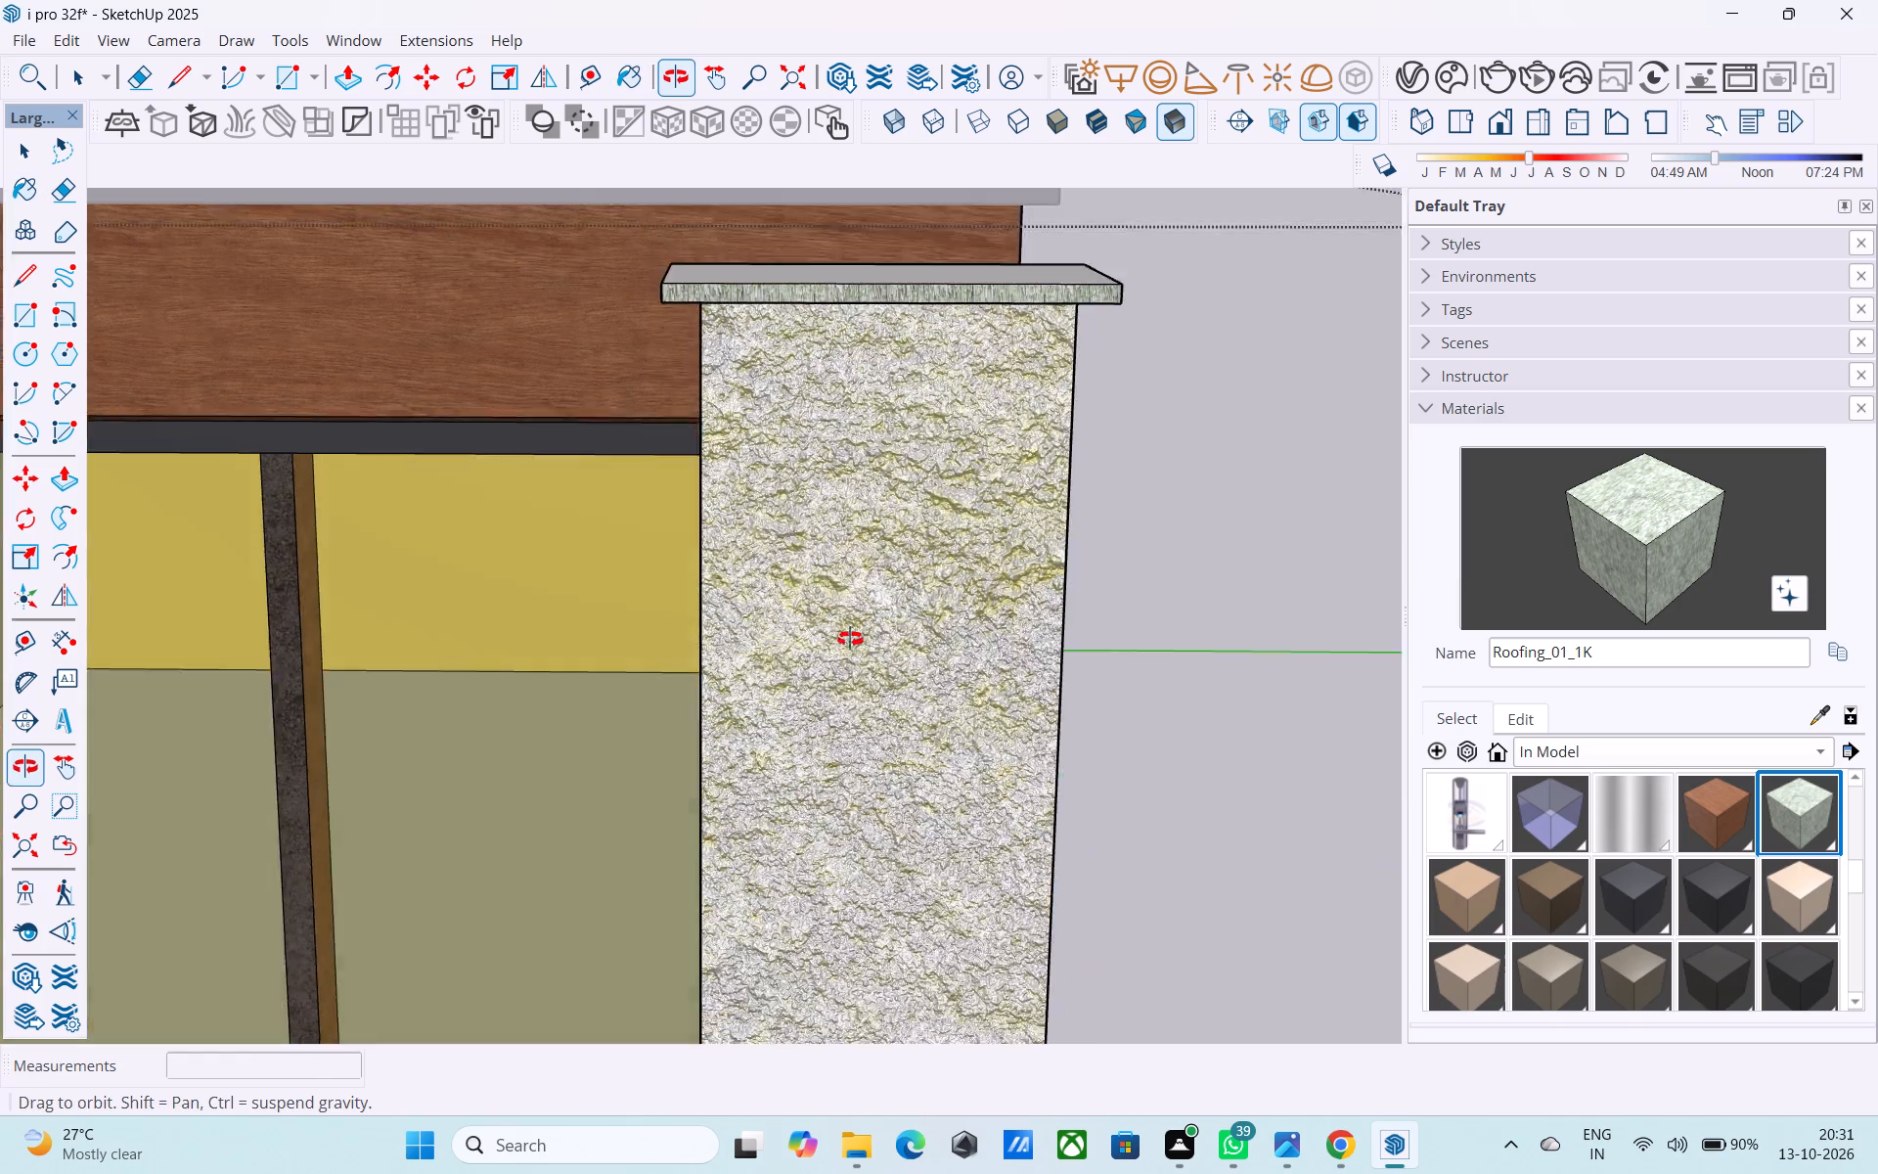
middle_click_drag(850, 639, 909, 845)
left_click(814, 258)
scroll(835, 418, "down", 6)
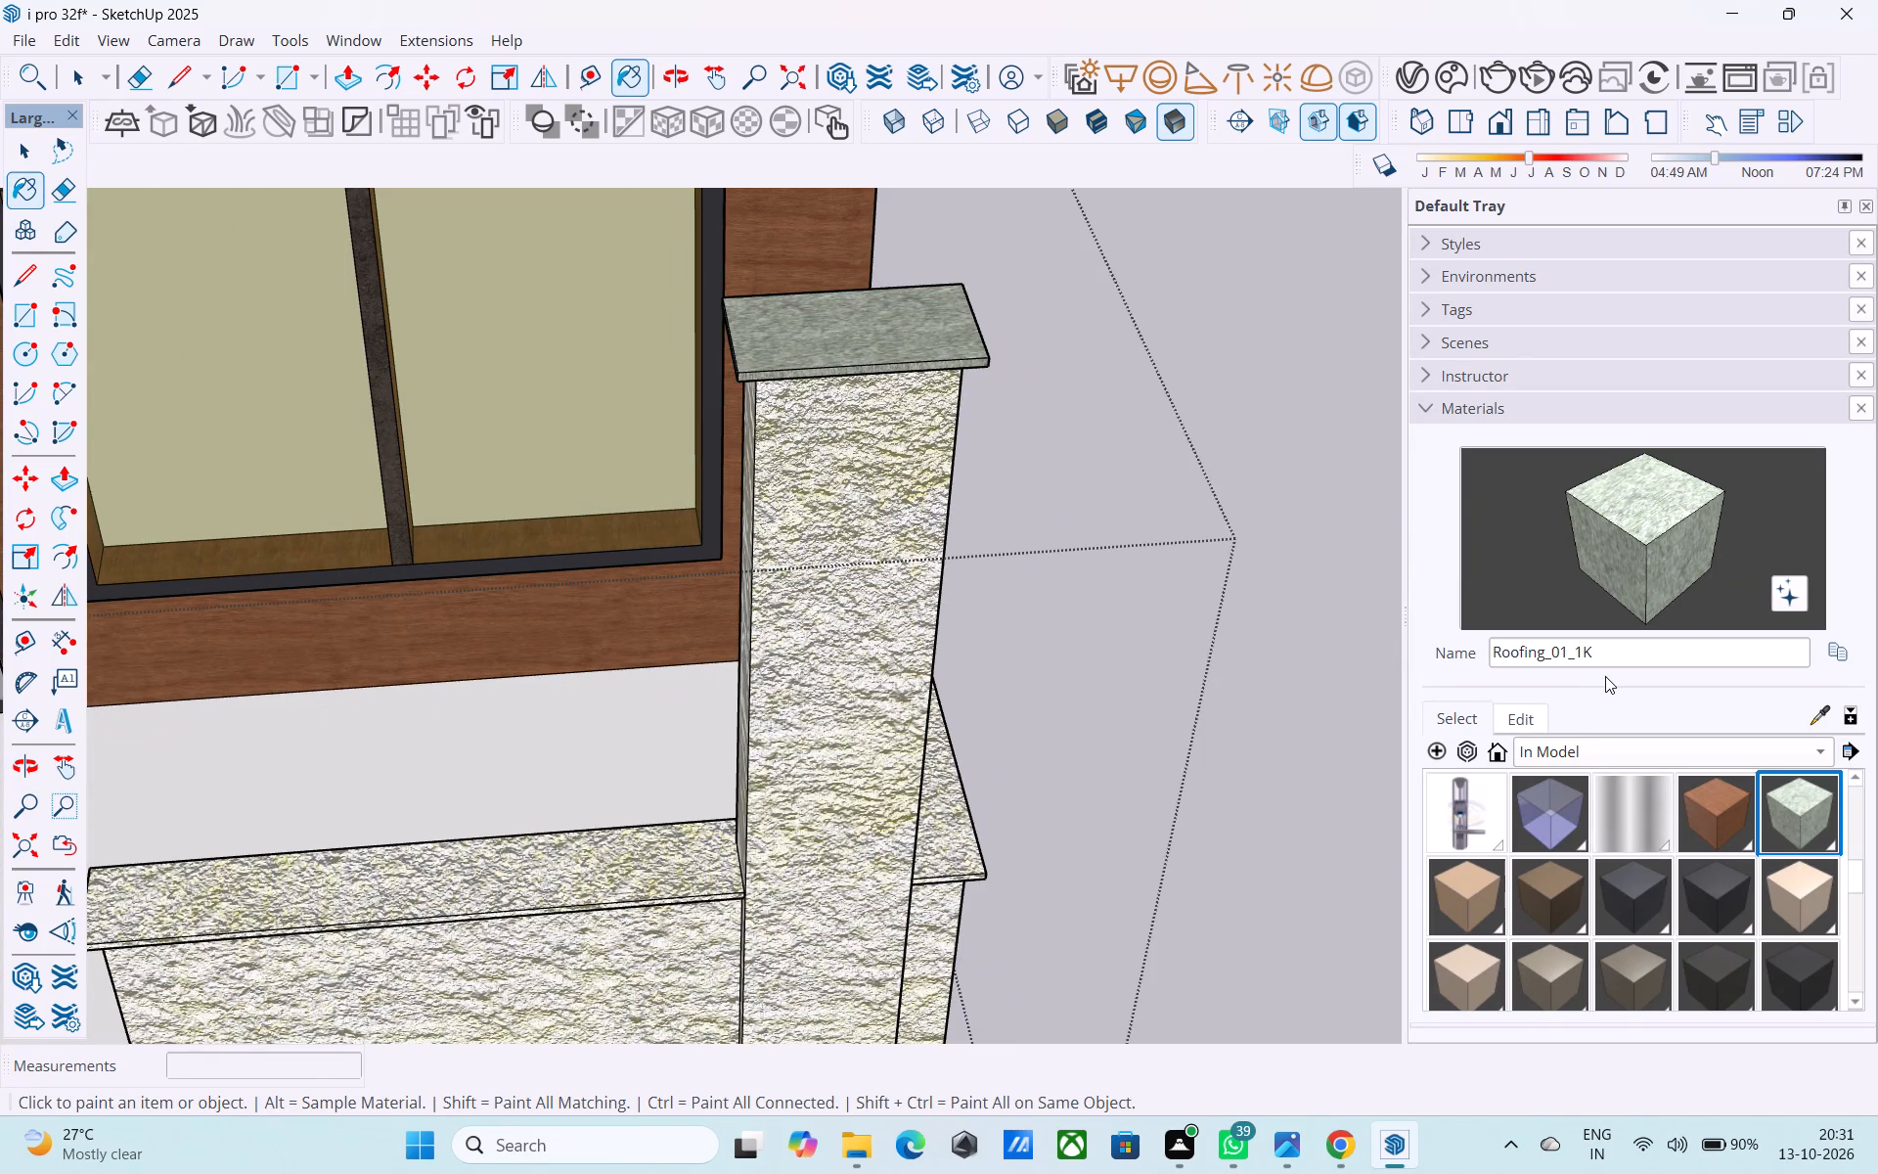
Paint the top, front, door-facing end and underside of the tall pillar's cap with Concrete_04_1K.
scroll(1588, 784, "down", 4)
scroll(1588, 789, "up", 9)
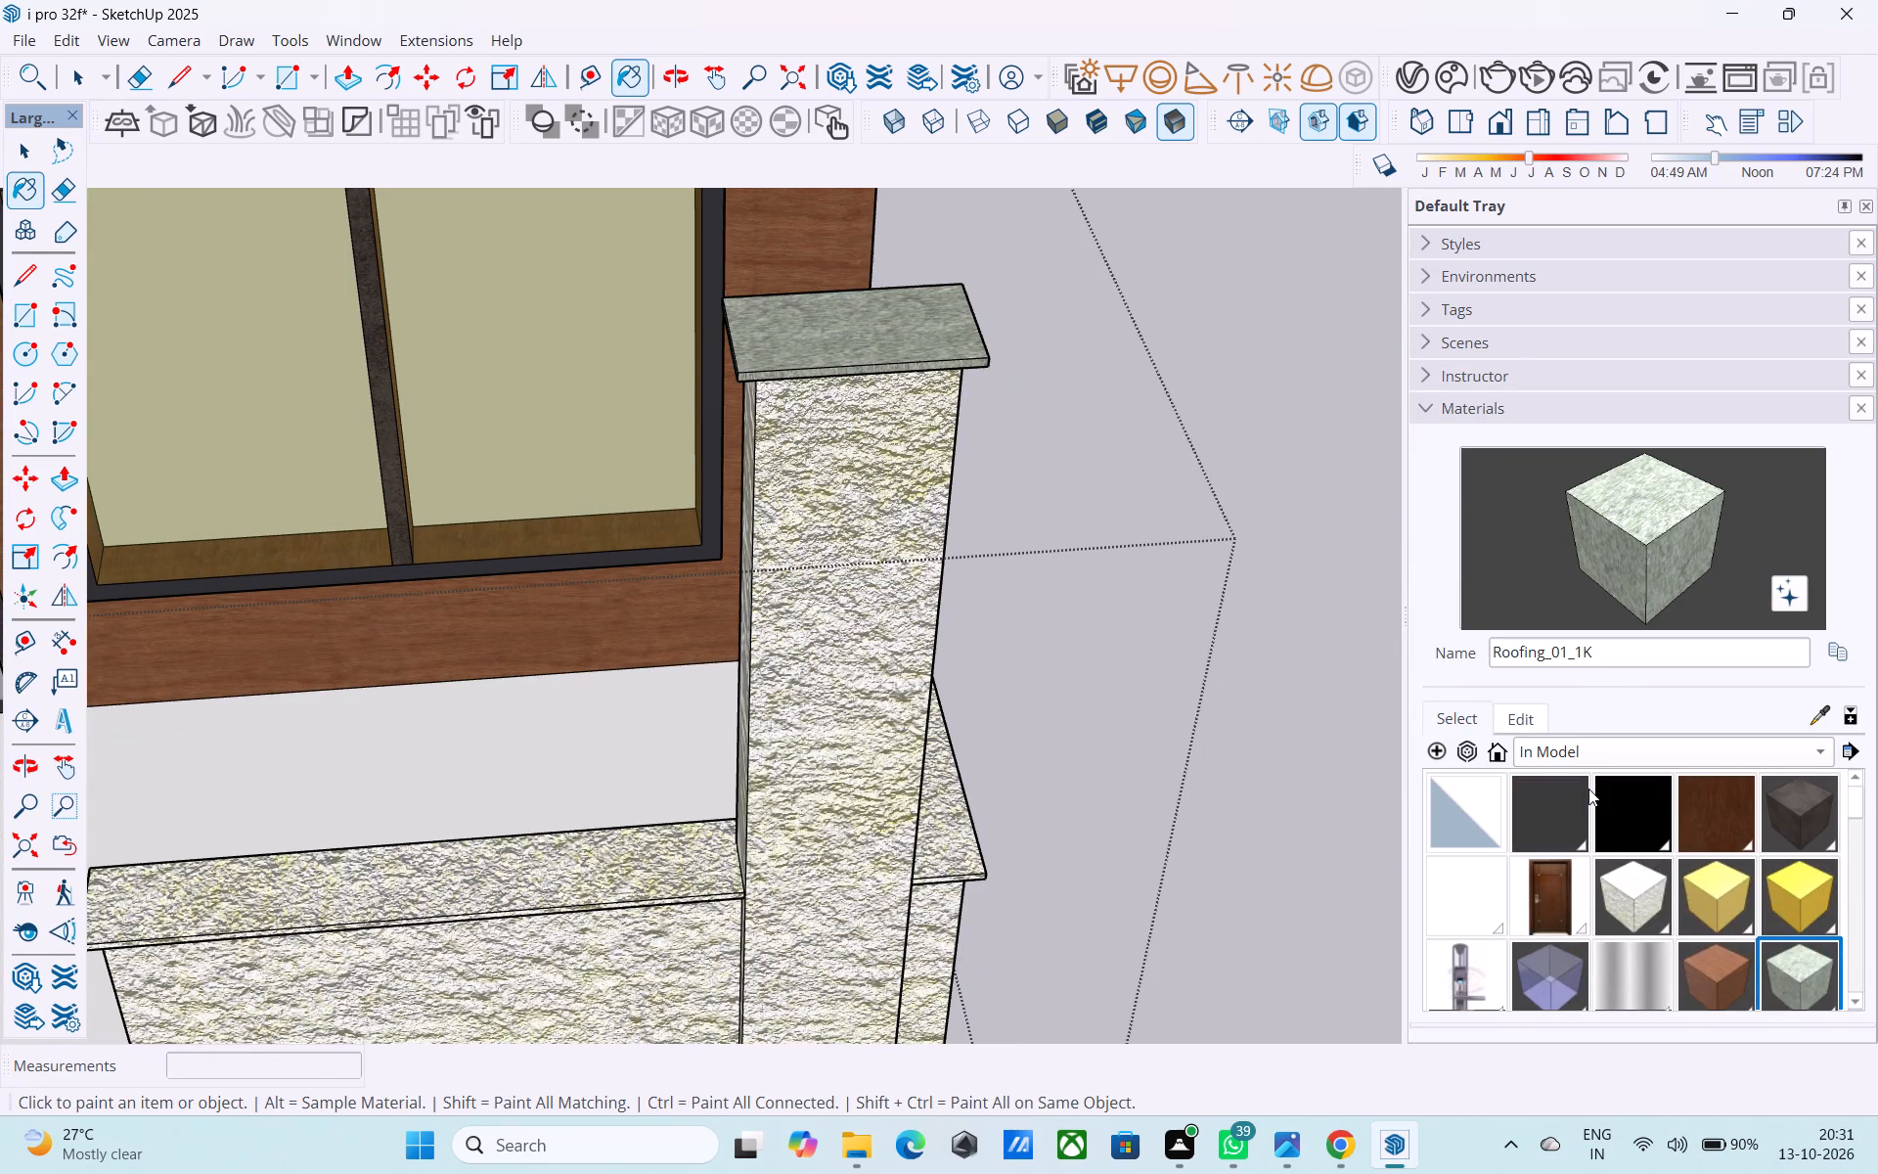
scroll(1588, 789, "up", 4)
left_click(1641, 907)
scroll(1124, 544, "up", 4)
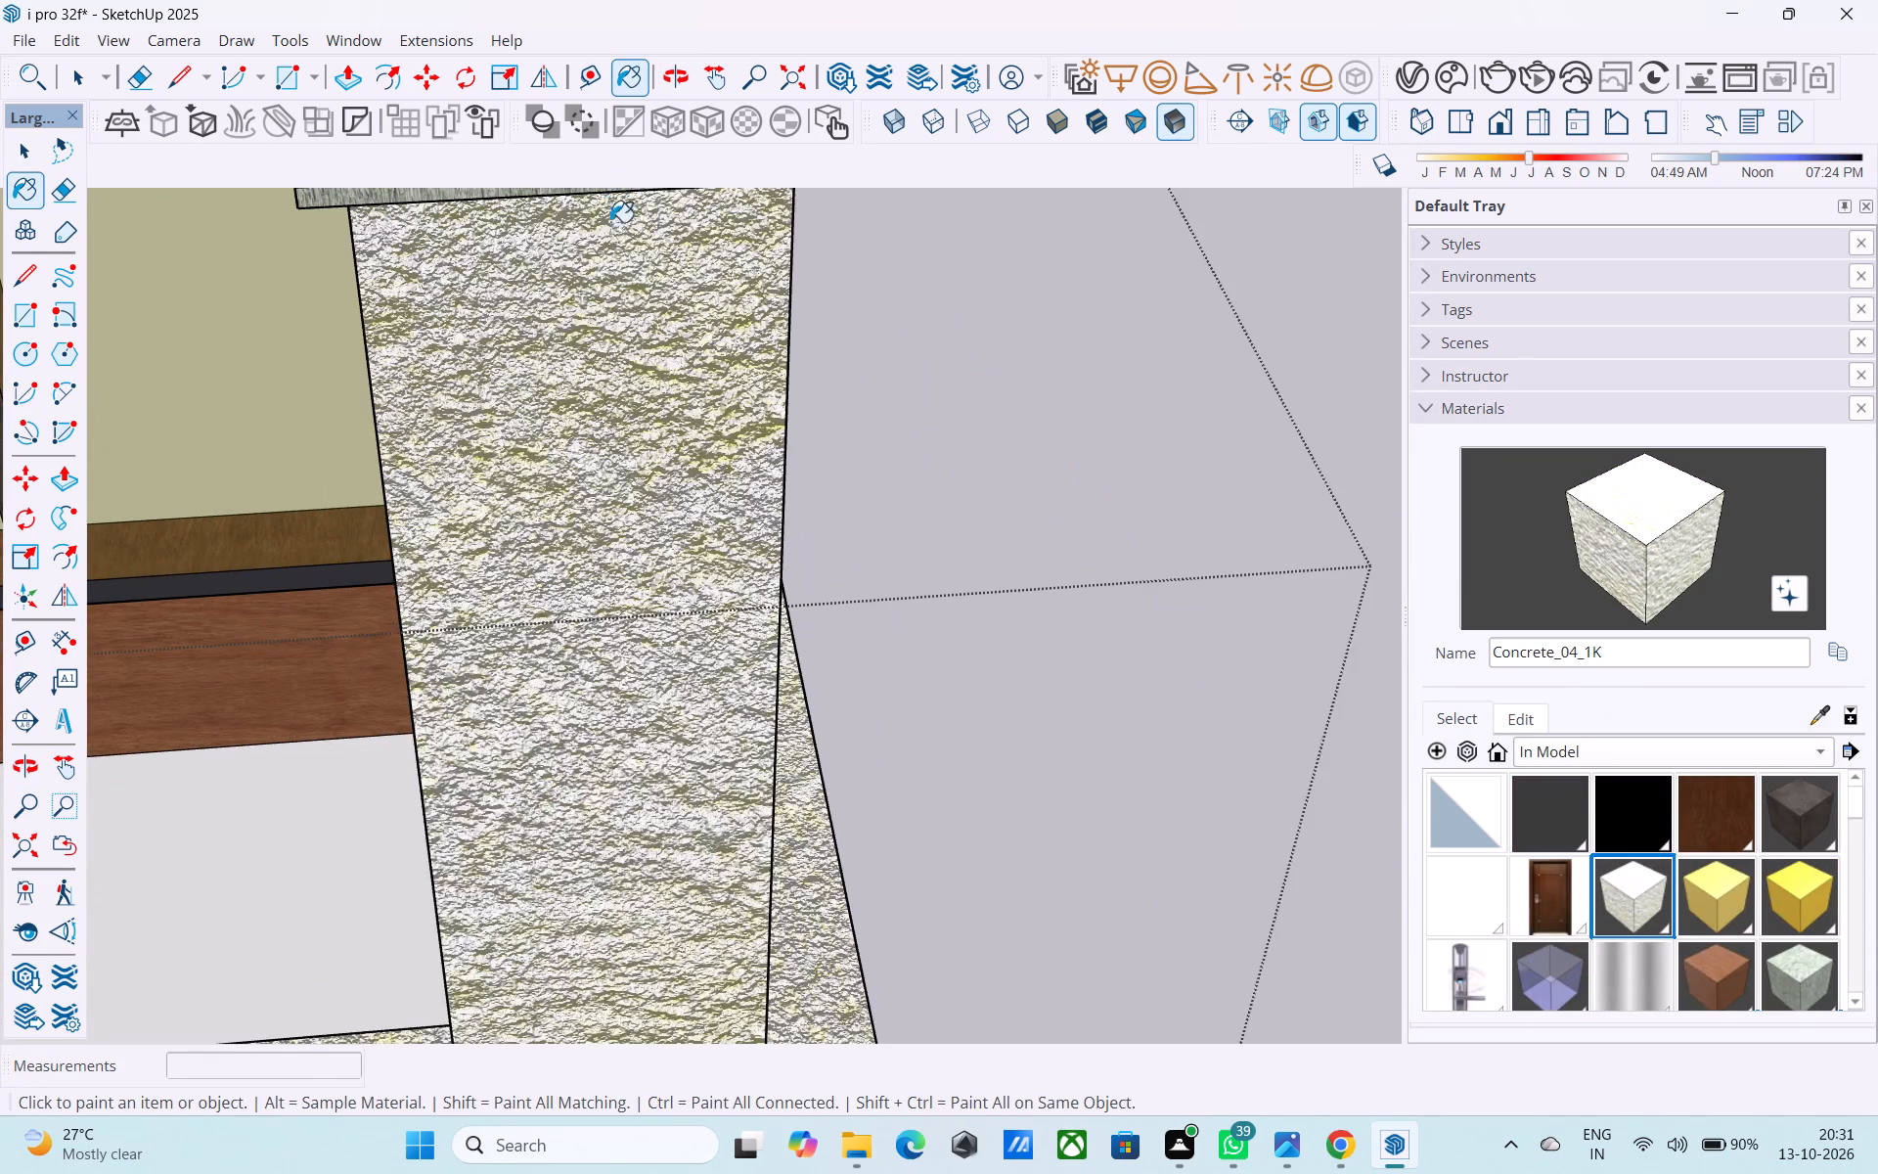
scroll(625, 286, "down", 2)
middle_click_drag(621, 328, 822, 613, "shift")
left_click(750, 474)
middle_click_drag(742, 530, 819, 450)
middle_click_drag(719, 662, 791, 511)
scroll(783, 532, "up", 5)
left_click(758, 478)
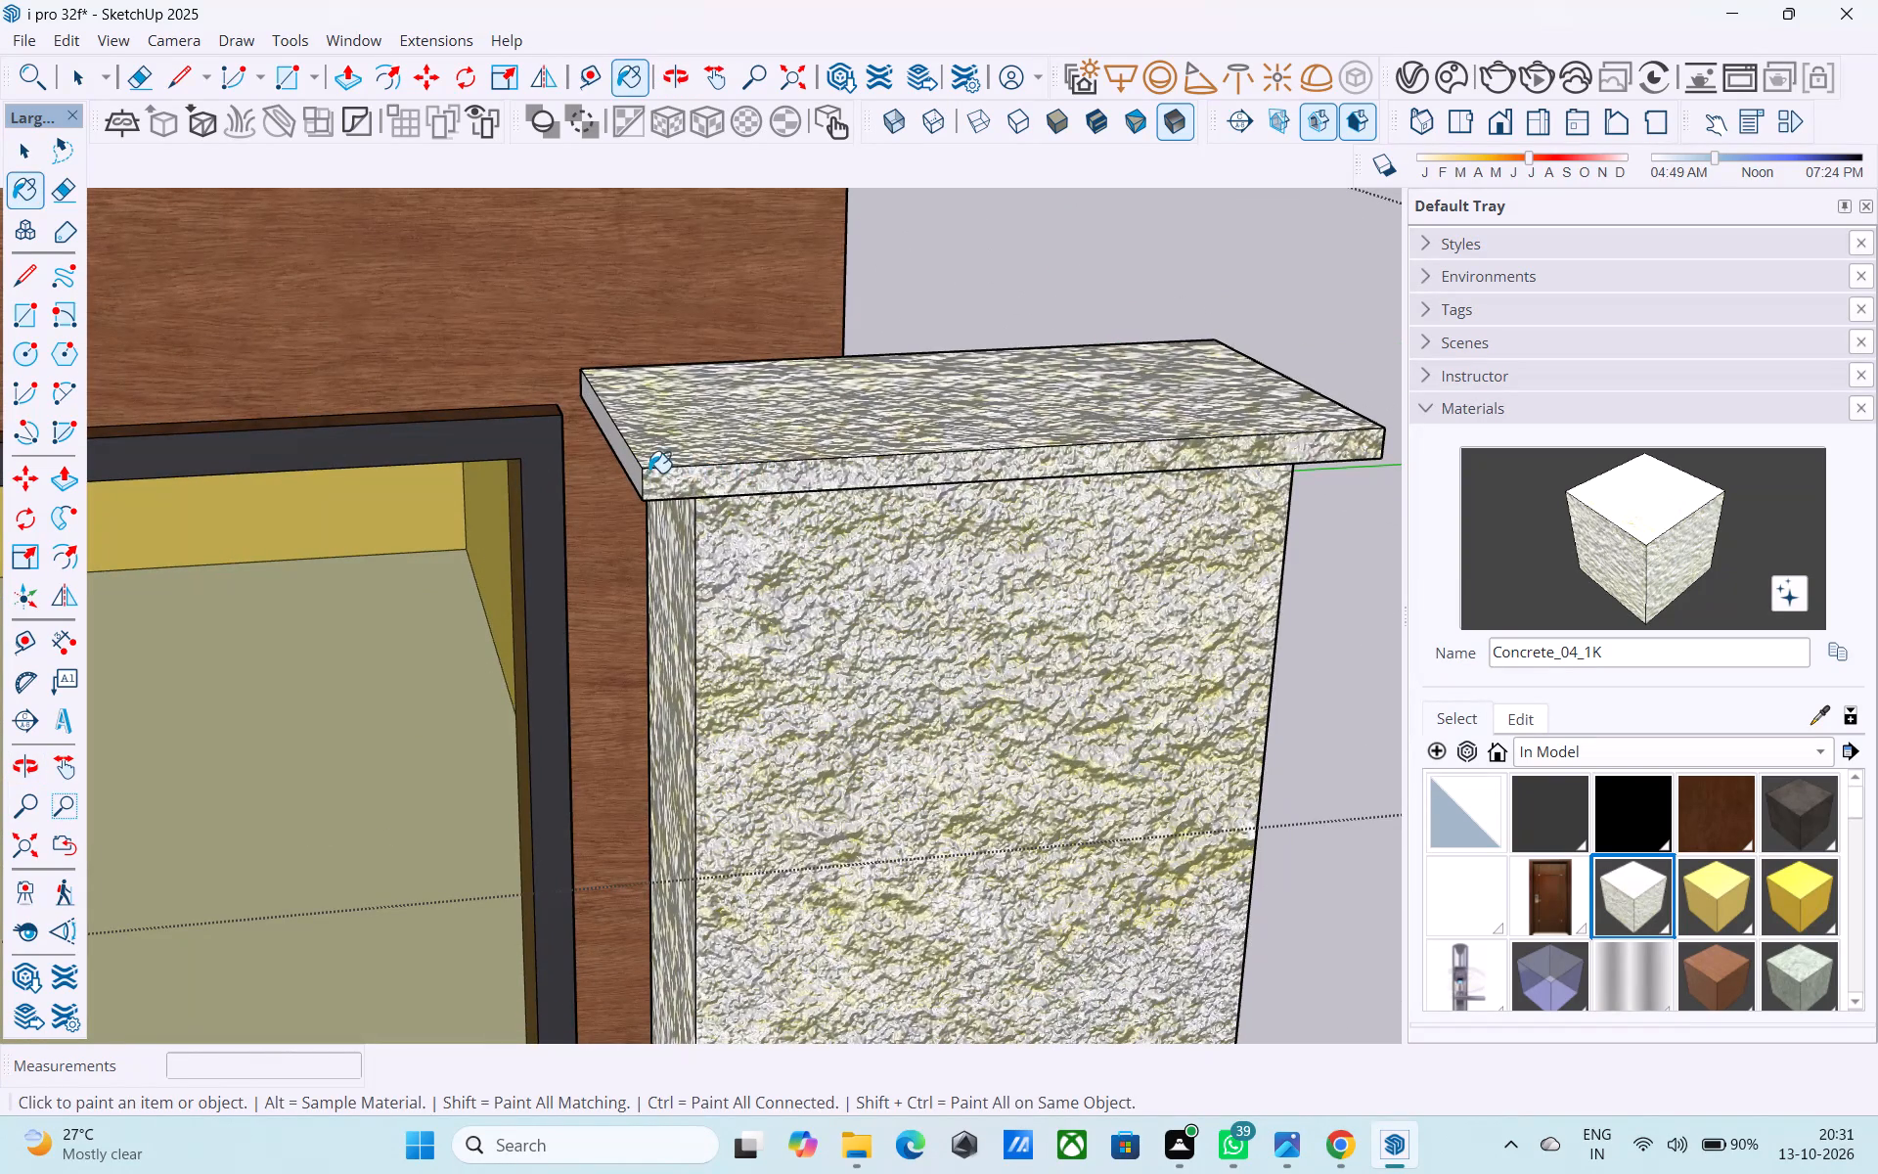
left_click(634, 473)
middle_click_drag(691, 556, 782, 255)
scroll(731, 465, "up", 2)
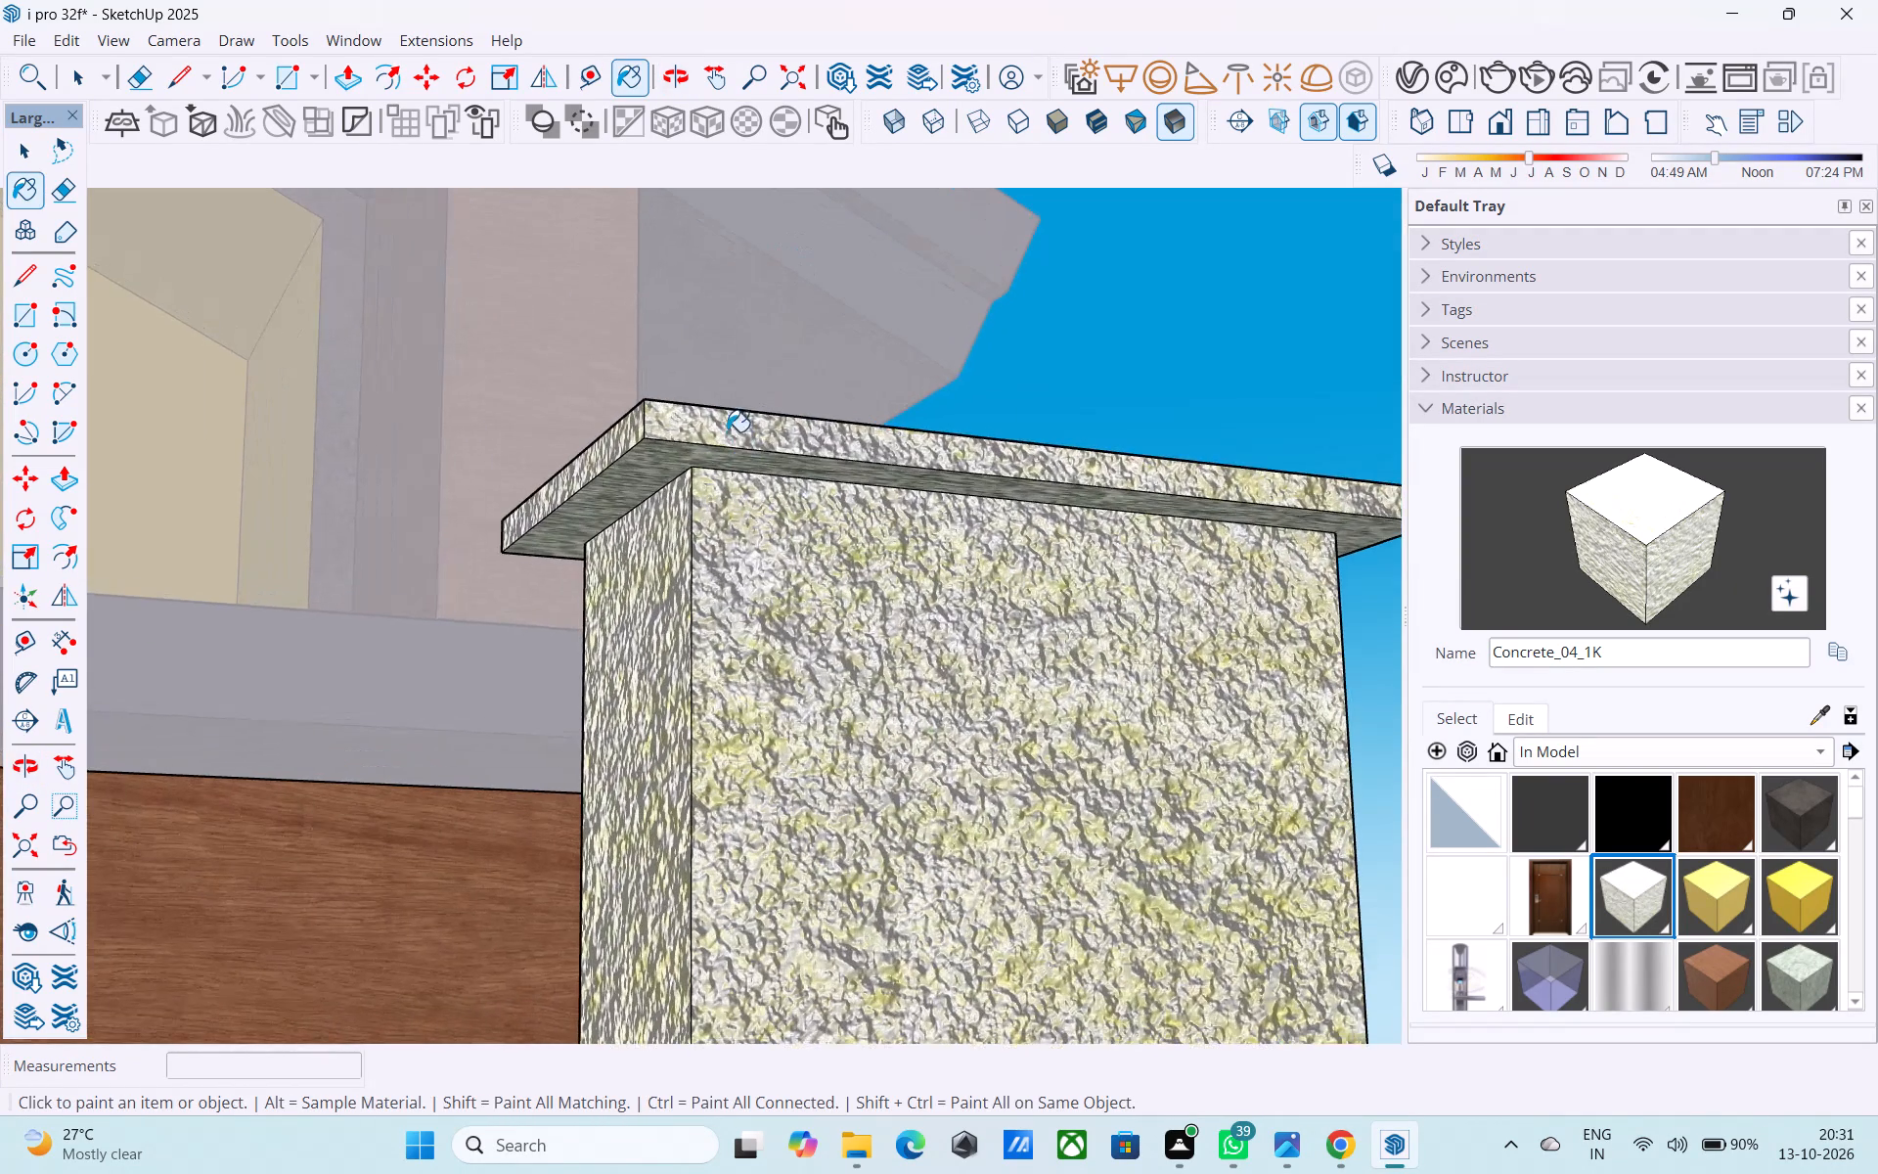
left_click(660, 459)
Close the ground-floor group and save the model.
scroll(658, 554, "down", 17)
key("space")
left_click(1125, 590)
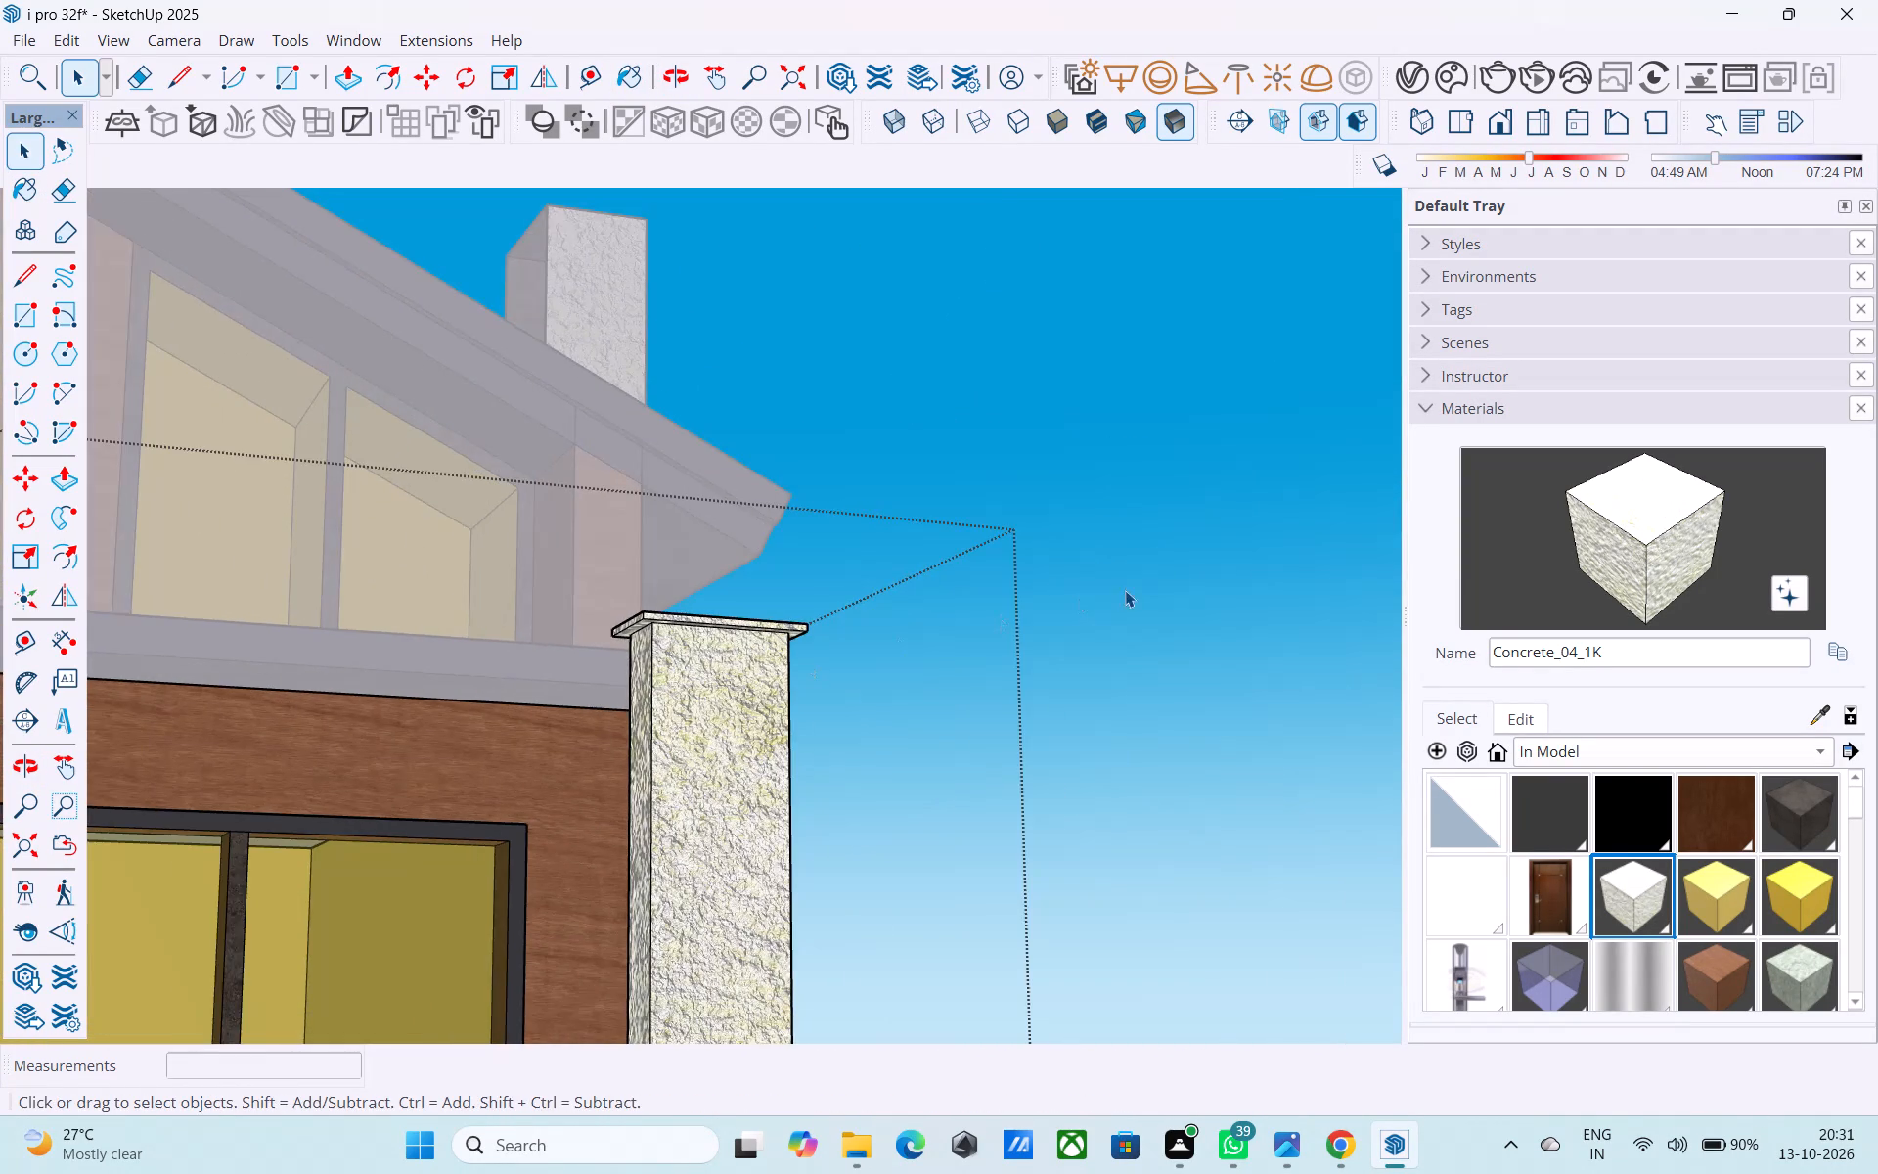
scroll(853, 606, "down", 6)
key("ctrl+s")
Examine the finished exterior from several sides, including the pillars, low wall, roof and ground slab.
scroll(838, 609, "down", 6)
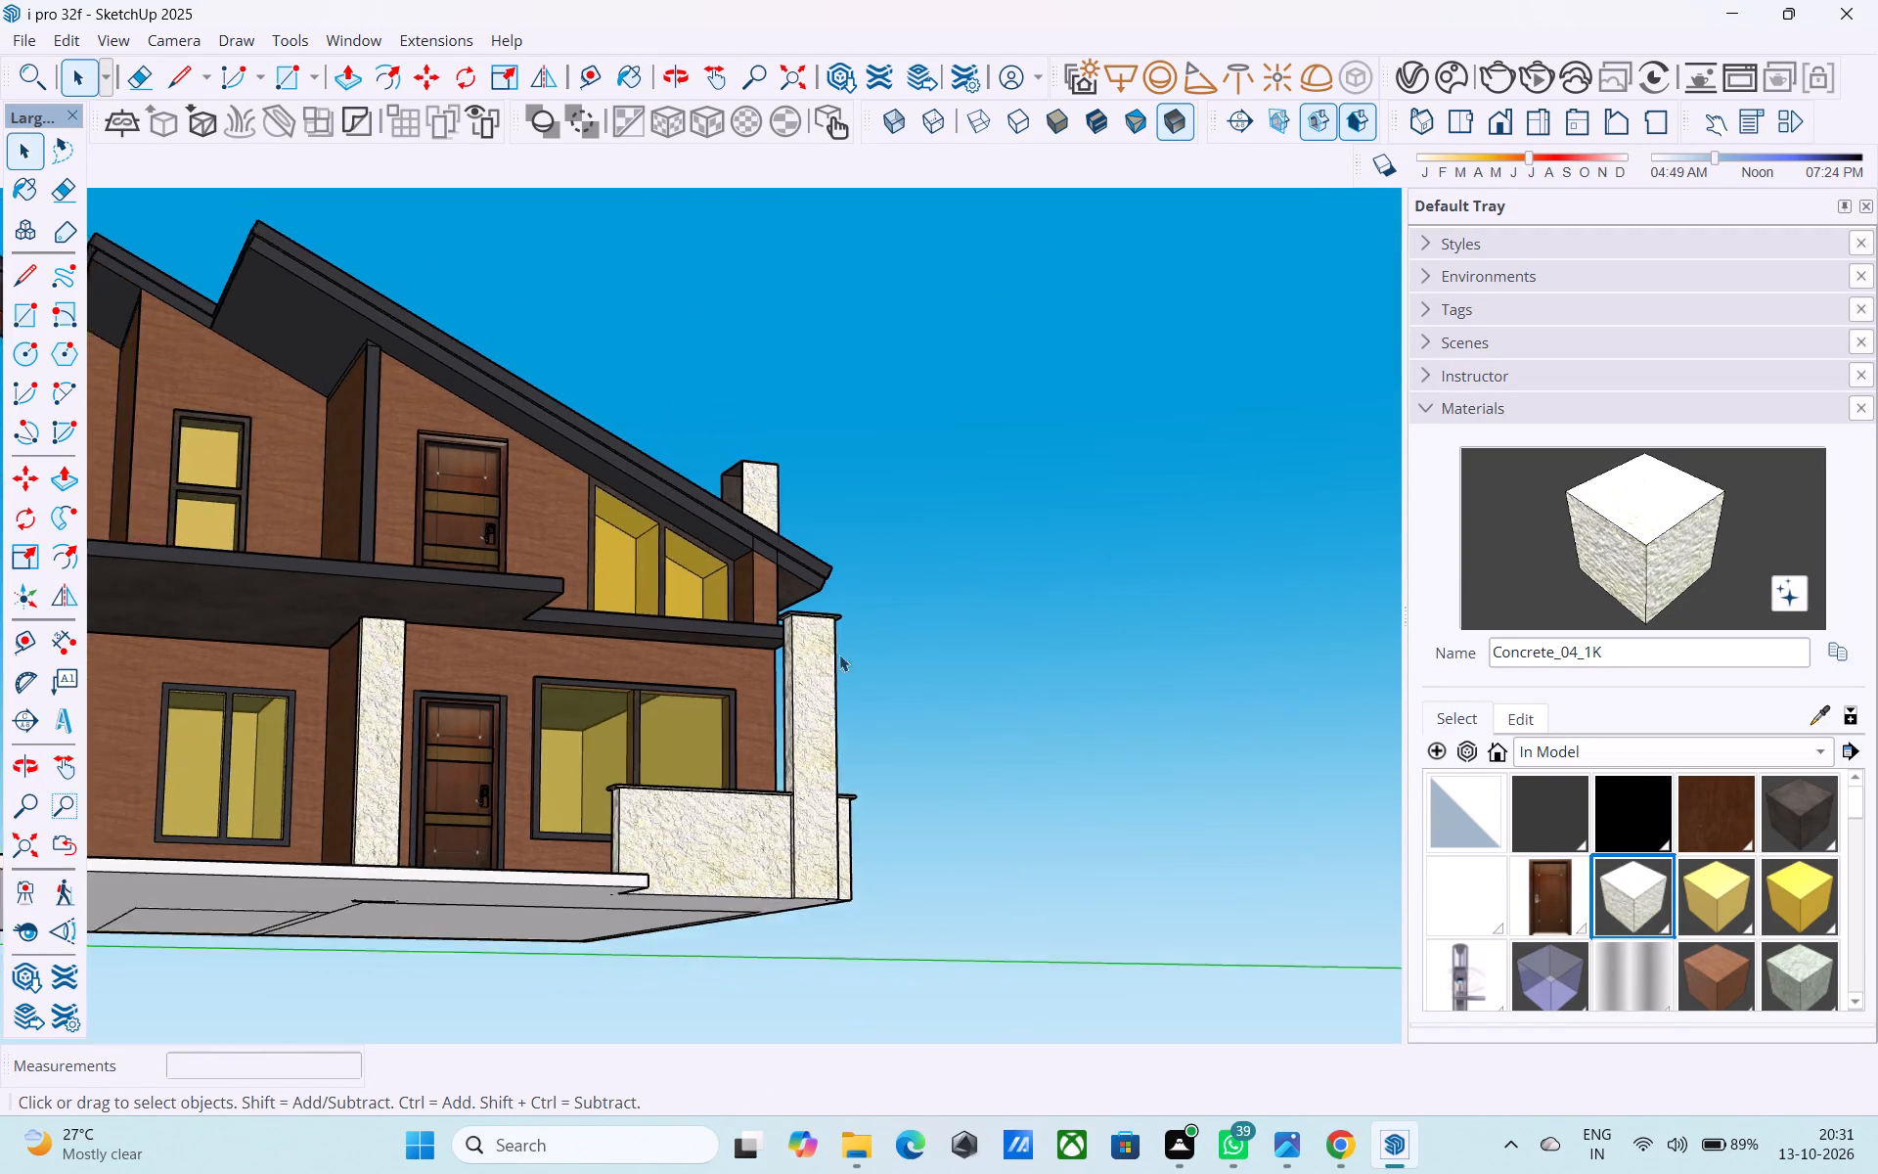
middle_click_drag(839, 655, 770, 758)
scroll(775, 760, "down", 1)
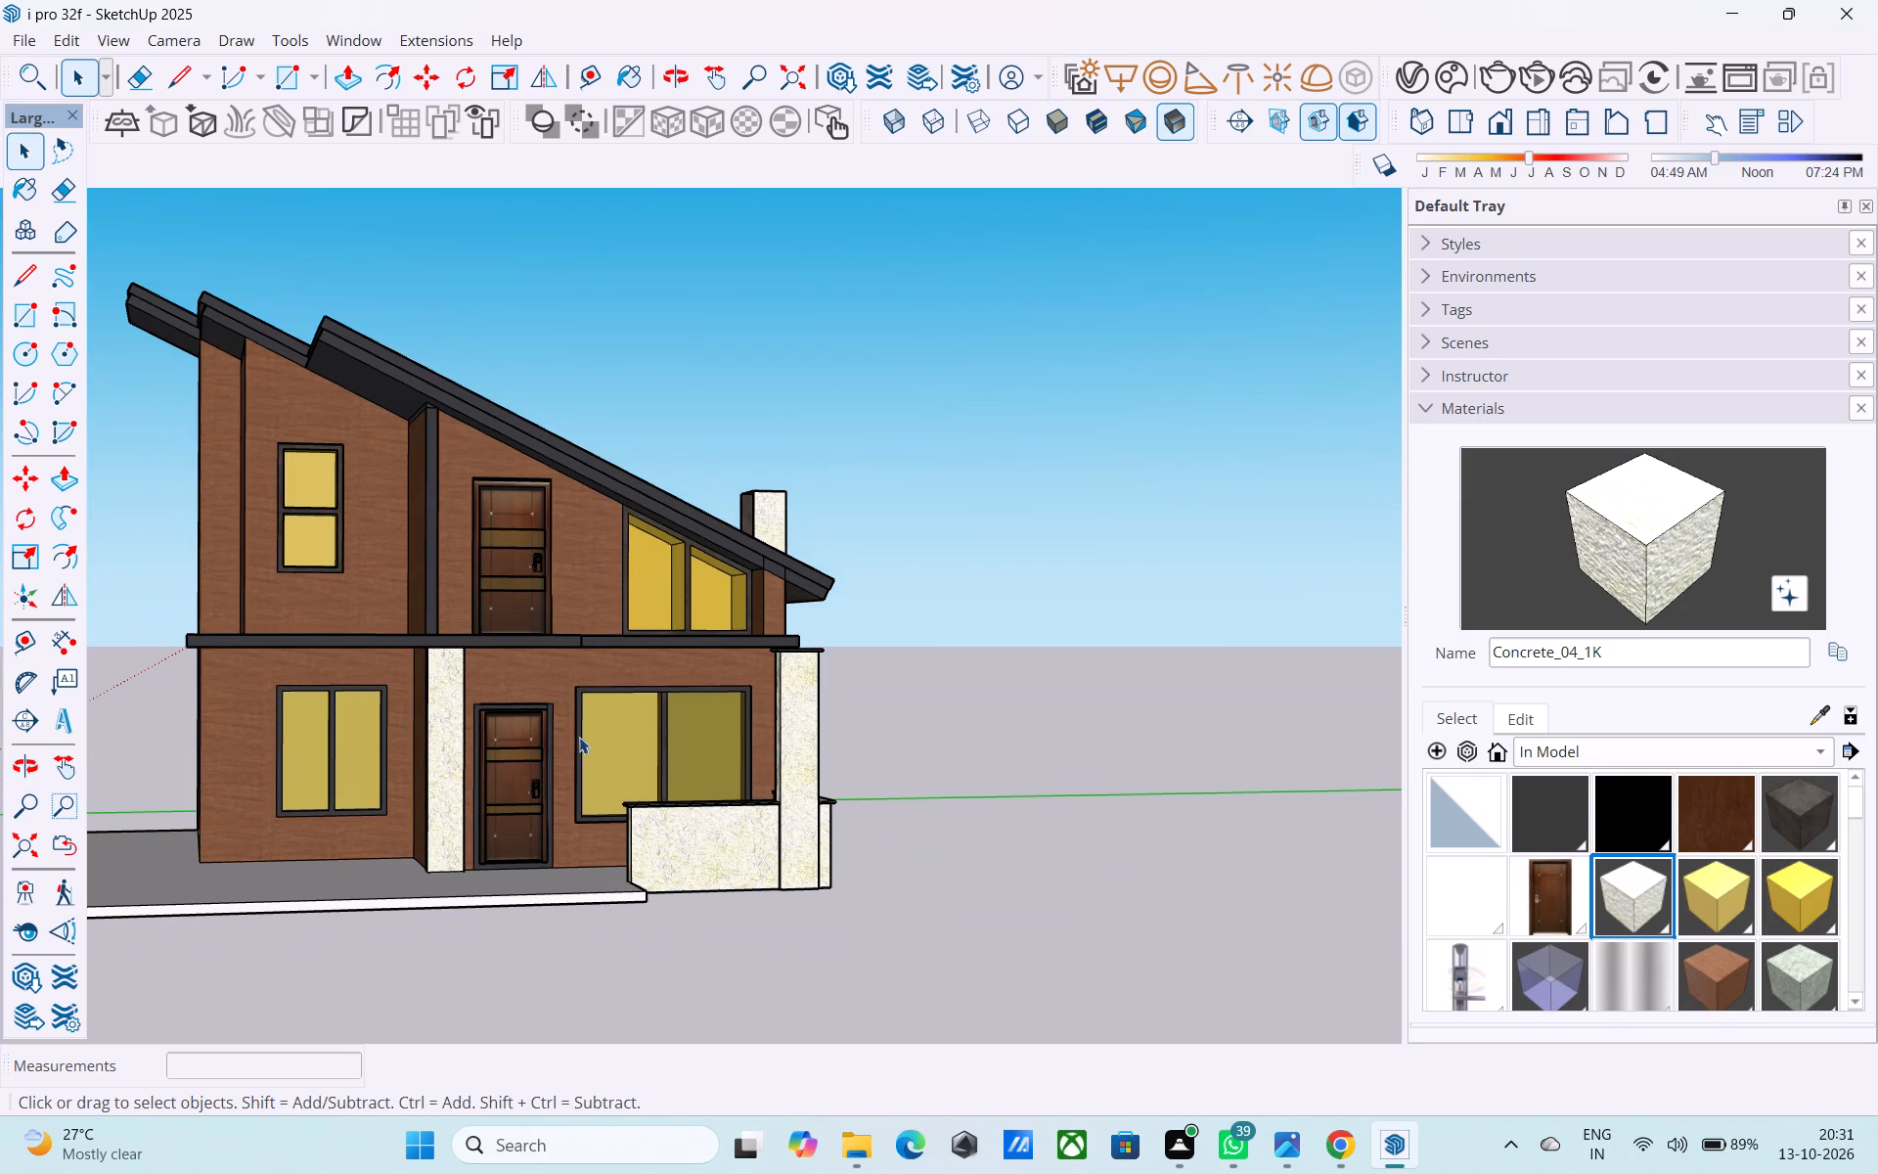
middle_click_drag(526, 722, 432, 813, "shift")
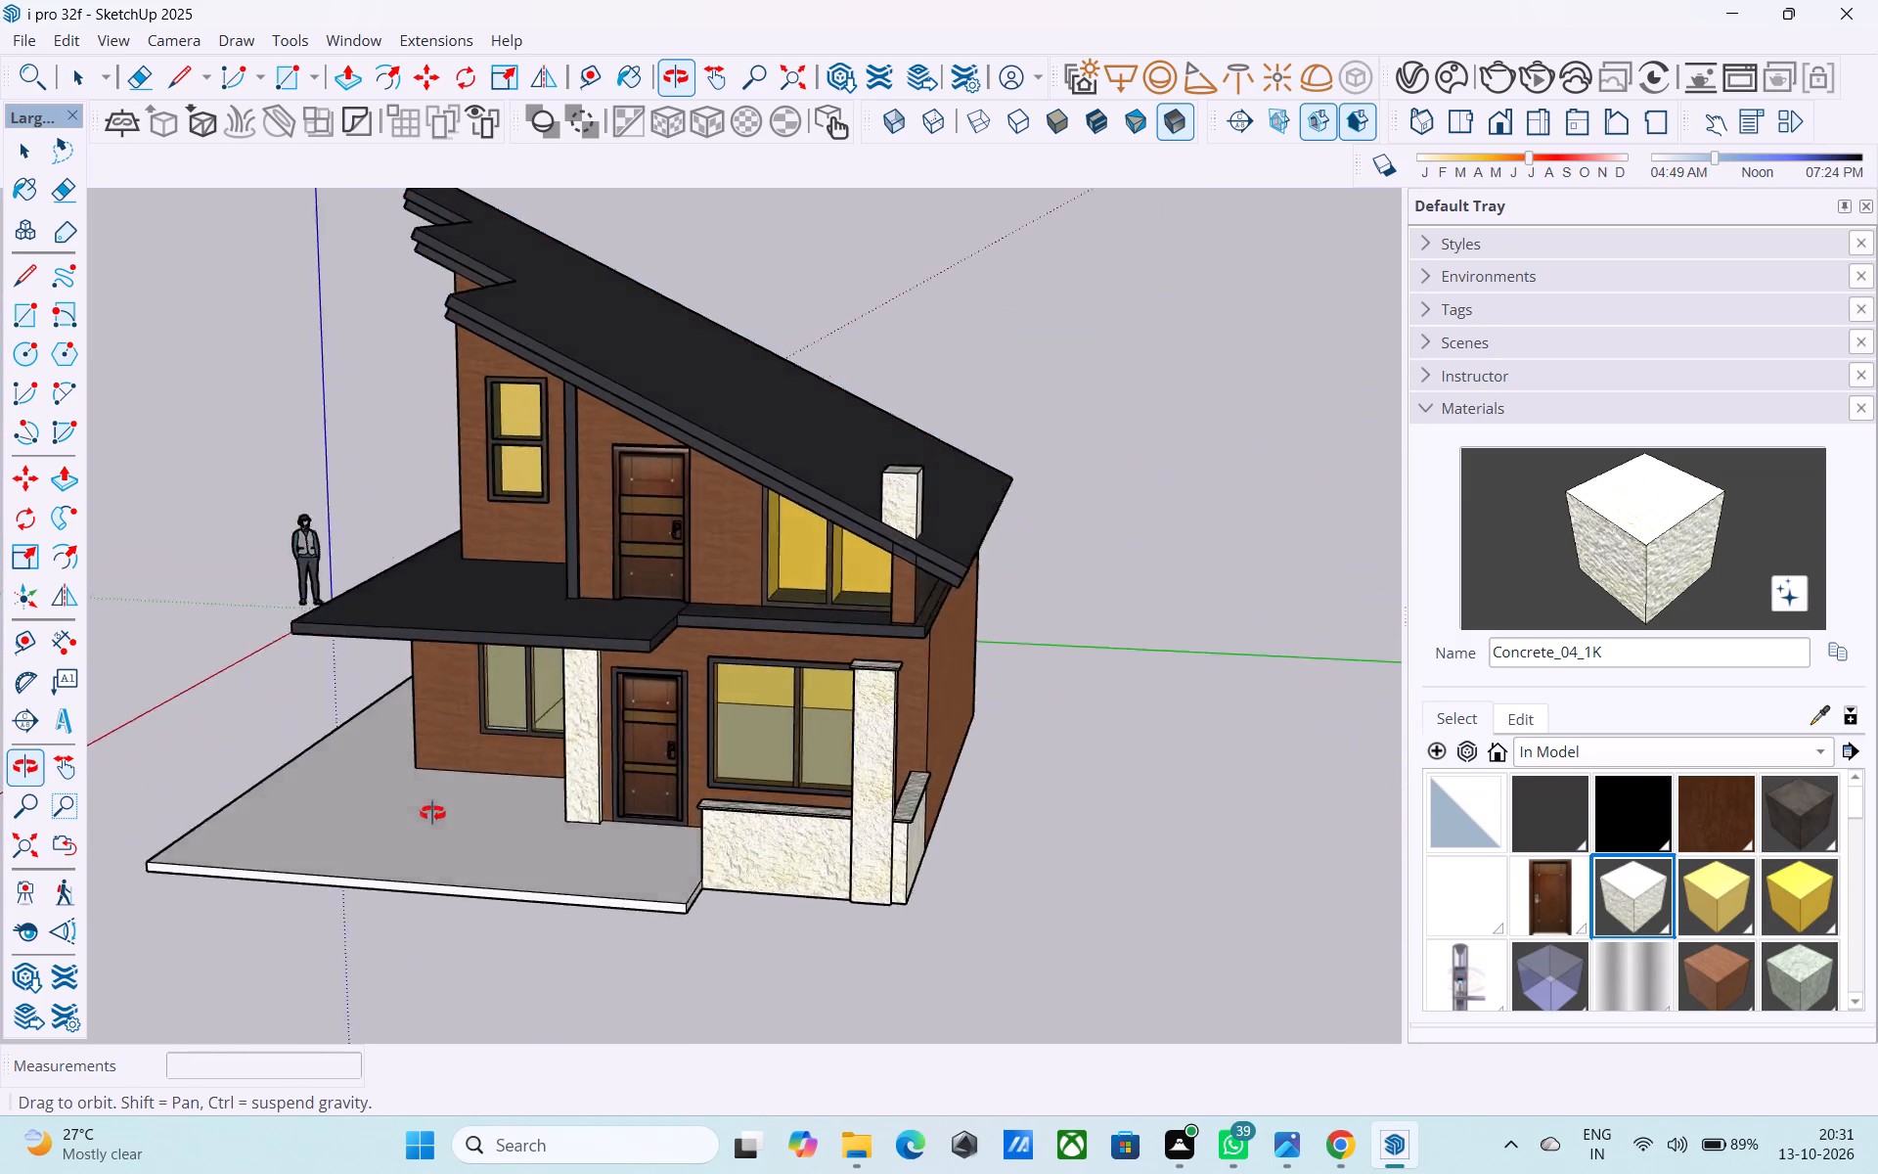
middle_click_drag(432, 813, 1243, 755, "shift")
middle_click_drag(1231, 755, 786, 743)
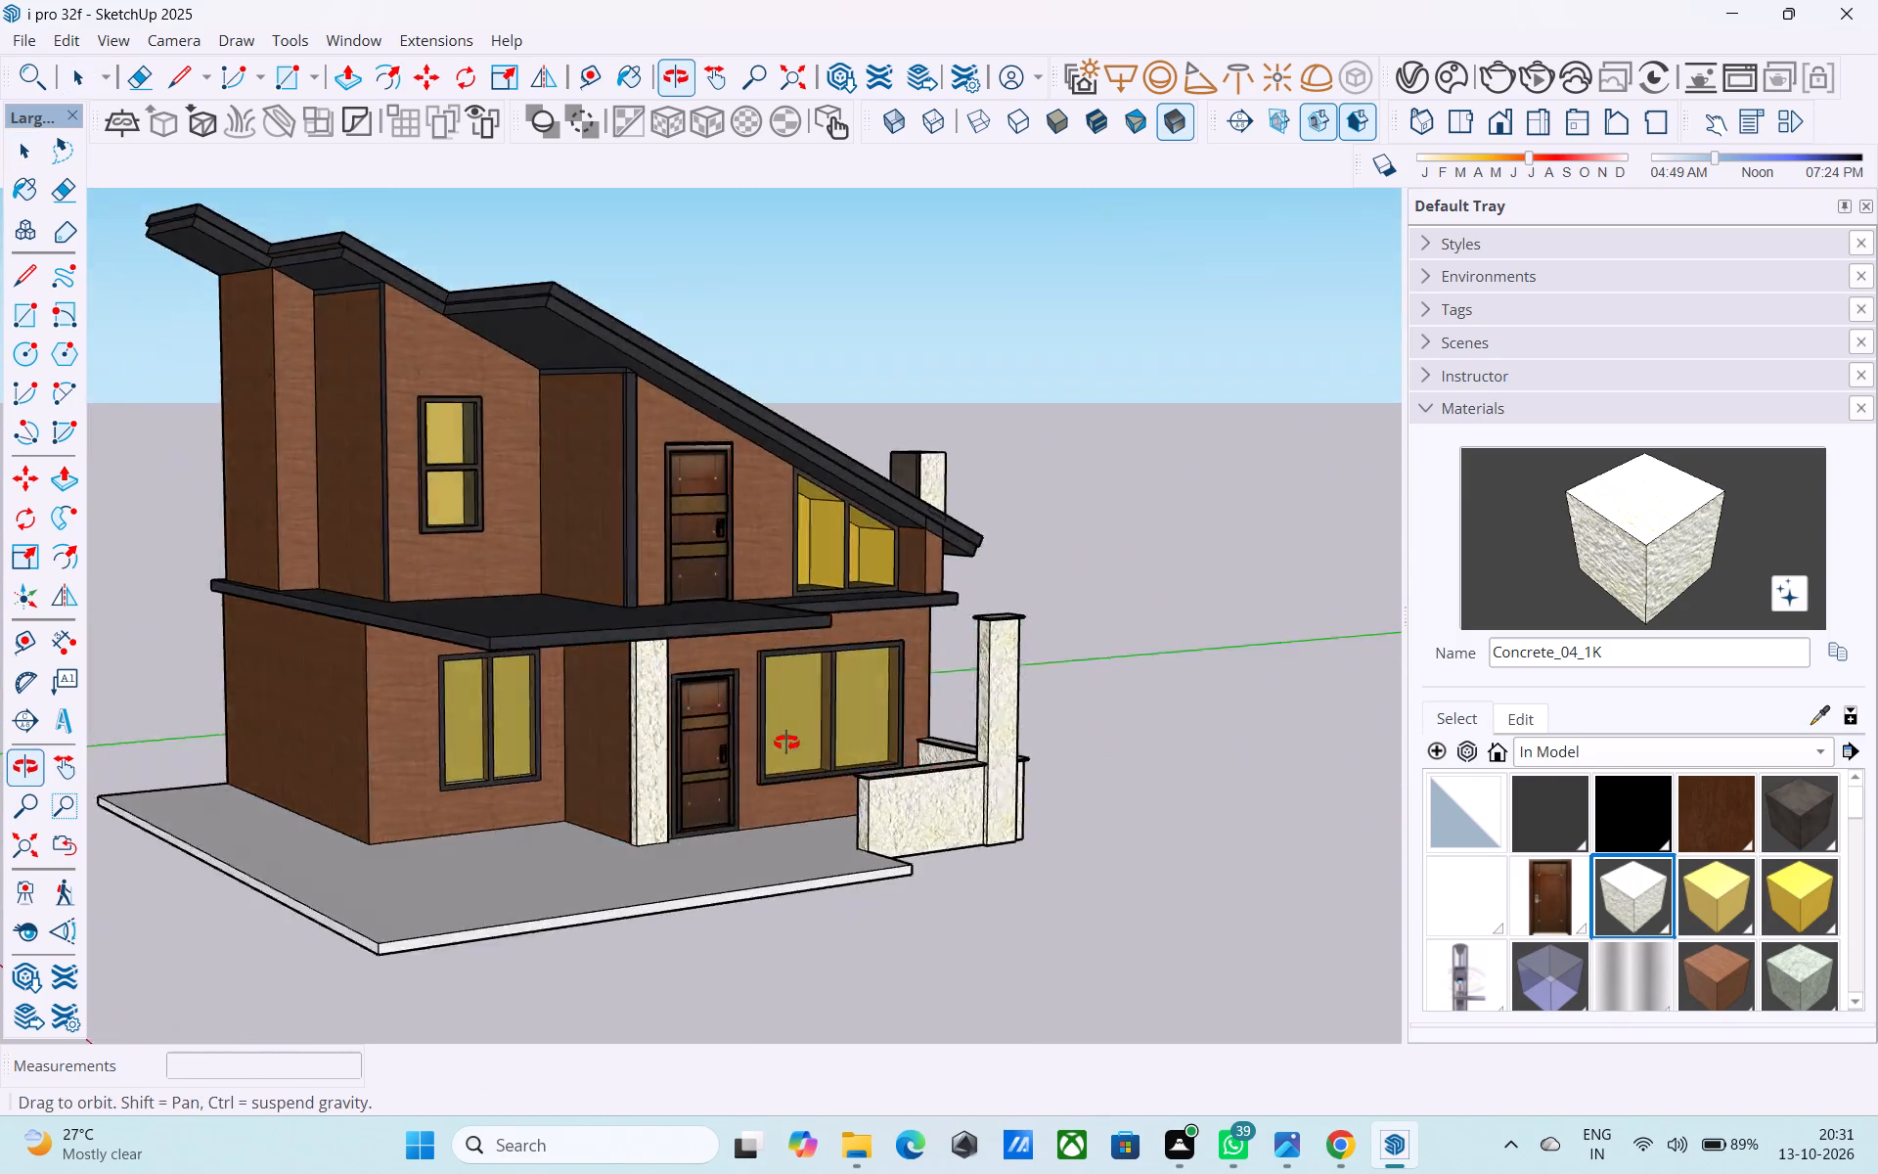
middle_click_drag(786, 743, 418, 732)
middle_click_drag(849, 821, 619, 784)
scroll(576, 808, "up", 8)
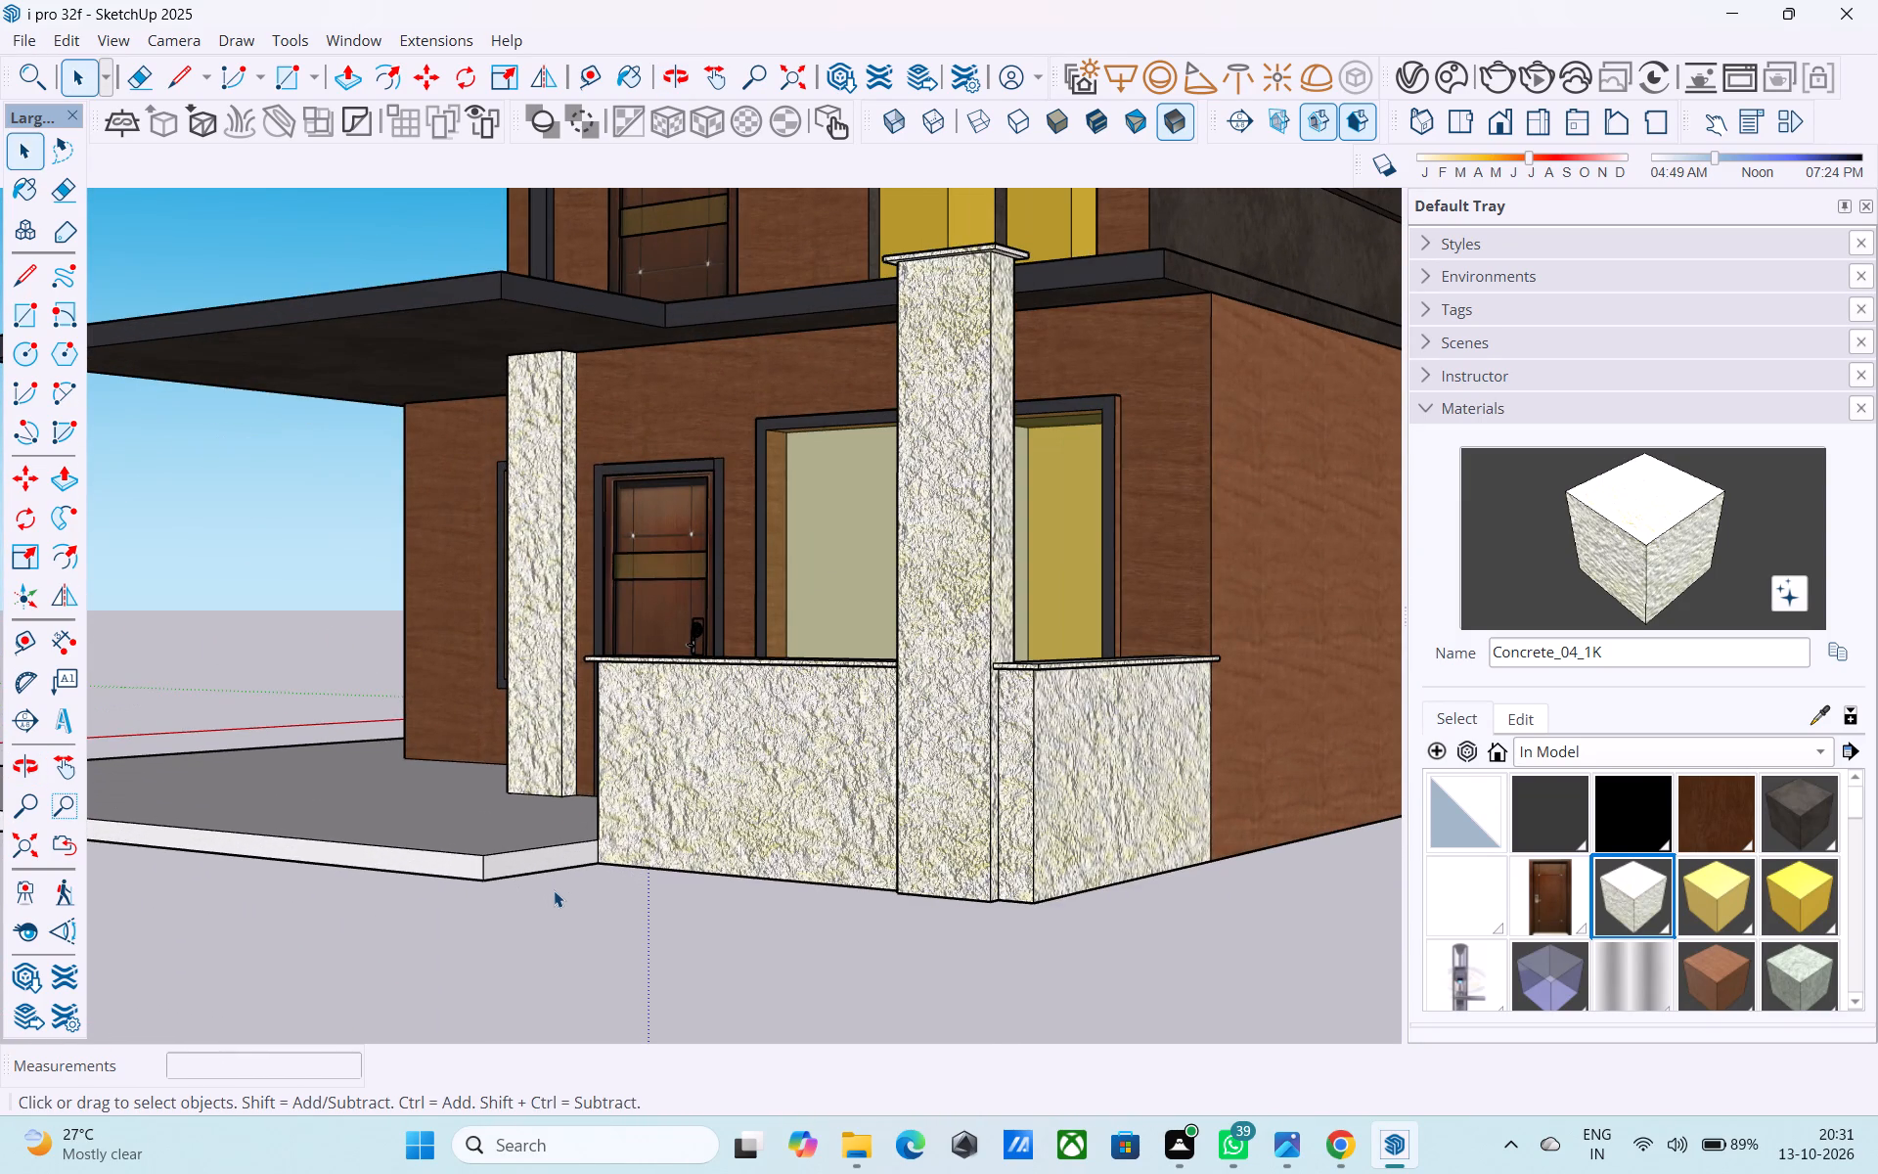
middle_click_drag(575, 889, 1015, 702)
scroll(1016, 702, "down", 6)
middle_click_drag(740, 769, 795, 783, "shift")
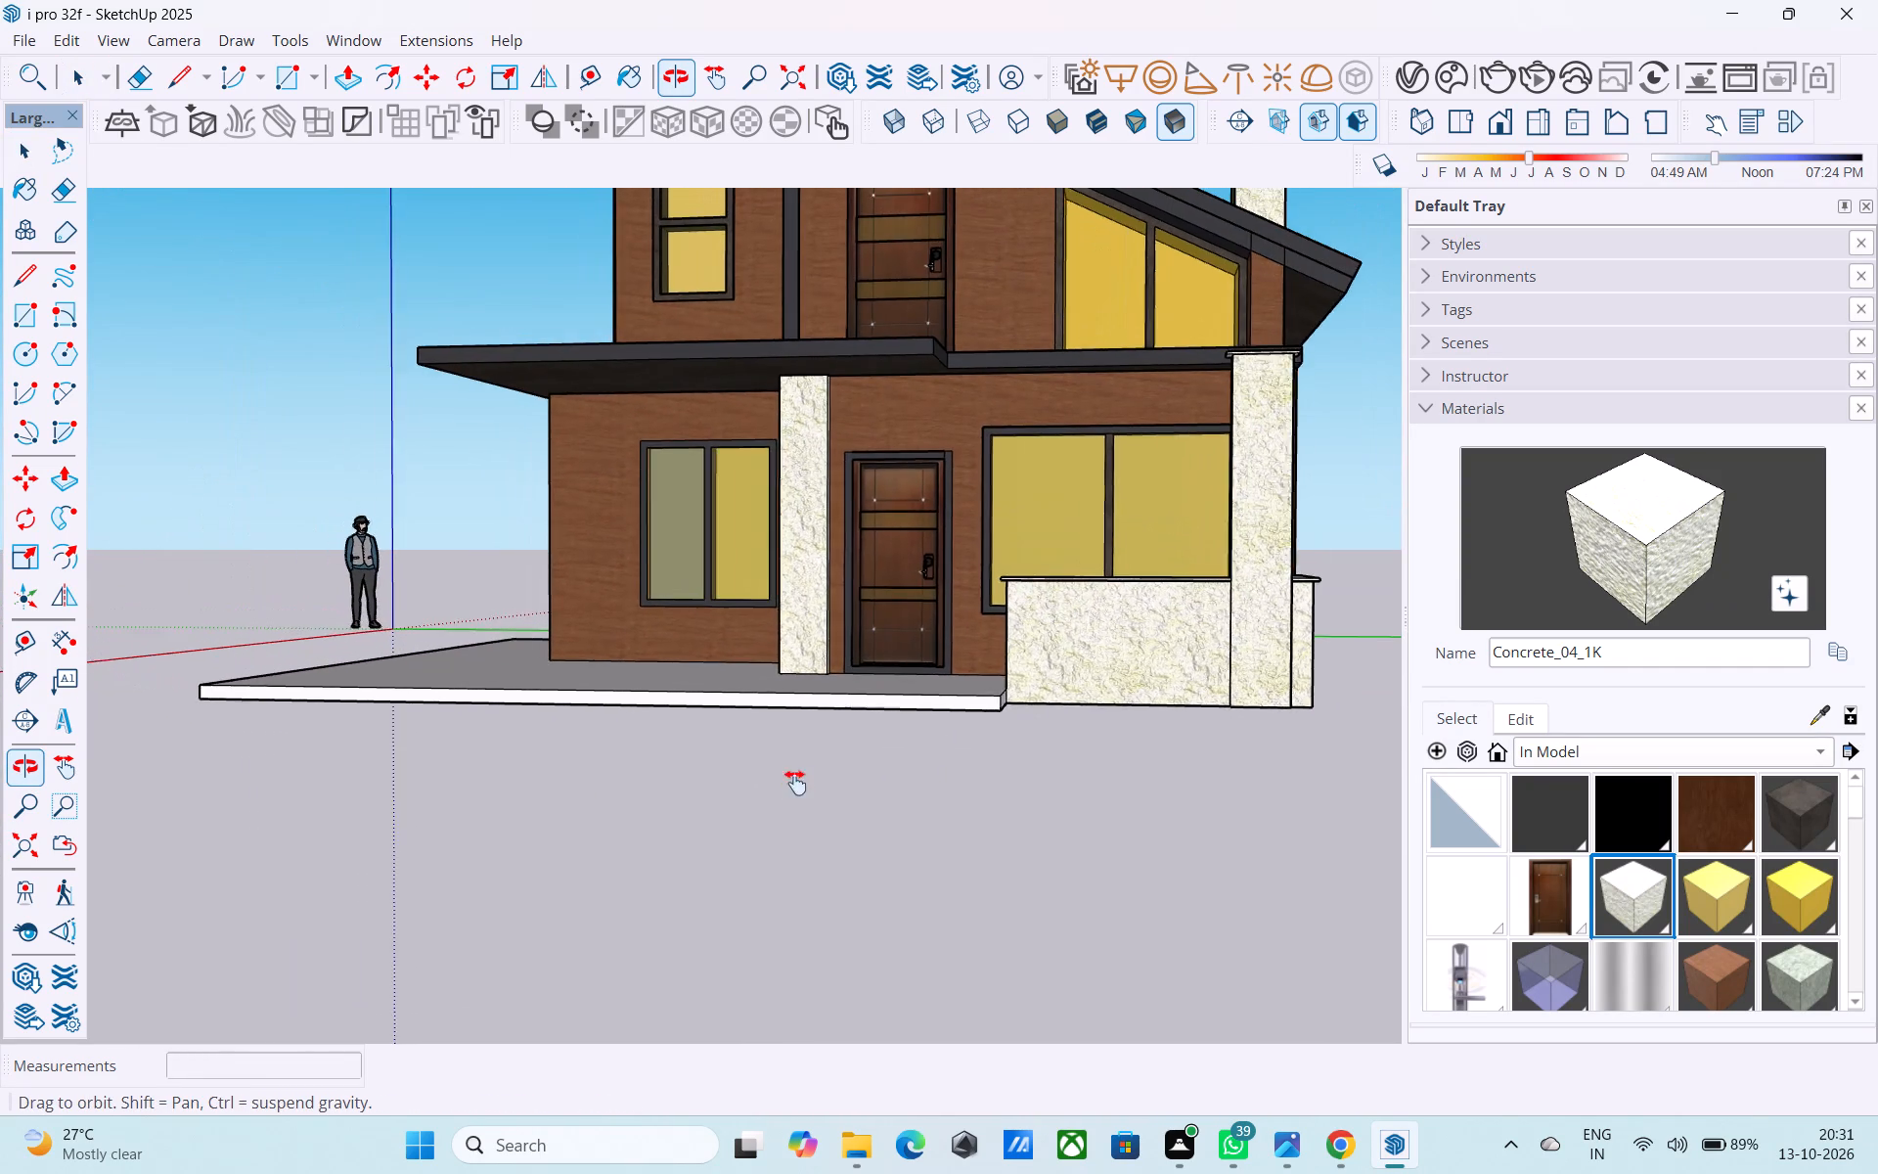
middle_click_drag(795, 783, 1120, 803, "shift")
middle_click_drag(609, 731, 850, 921, "shift")
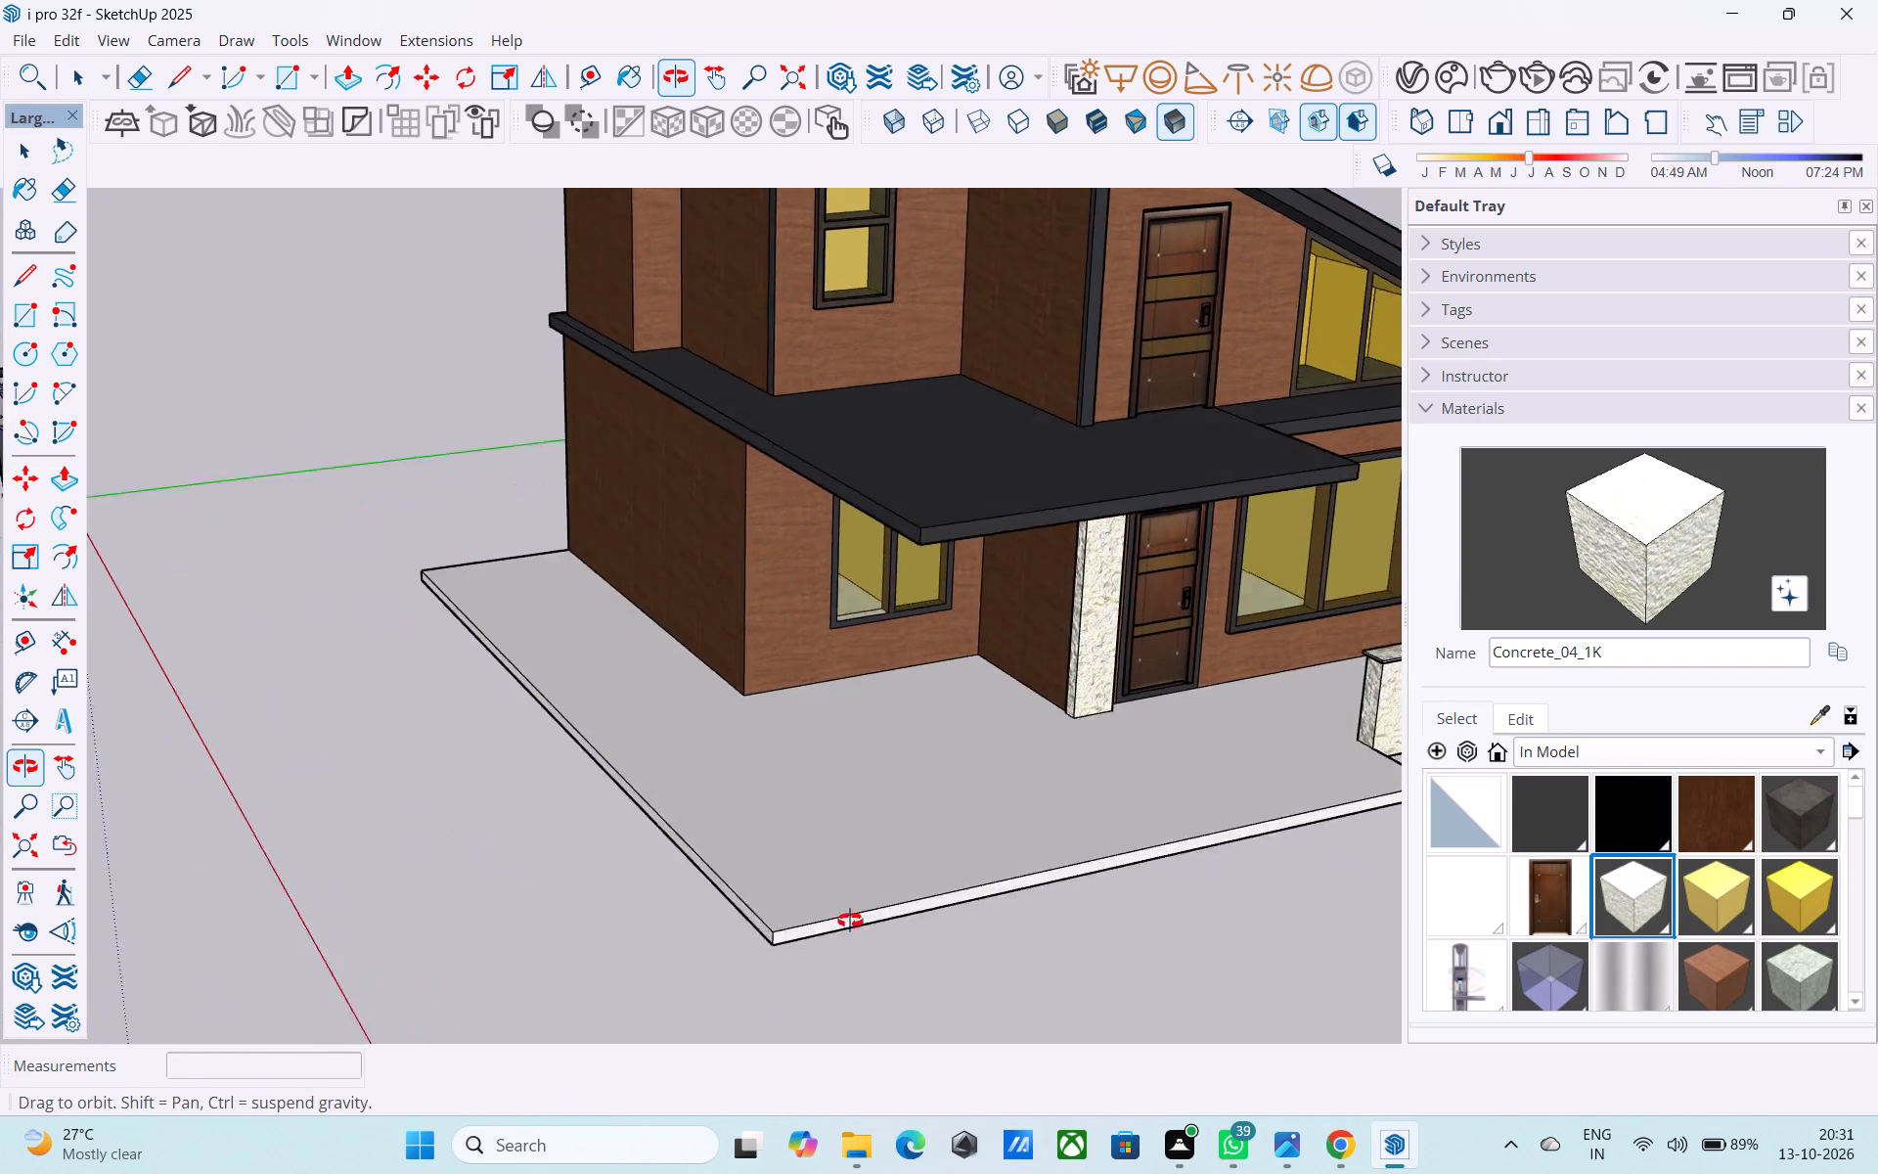
middle_click_drag(850, 921, 863, 849, "shift")
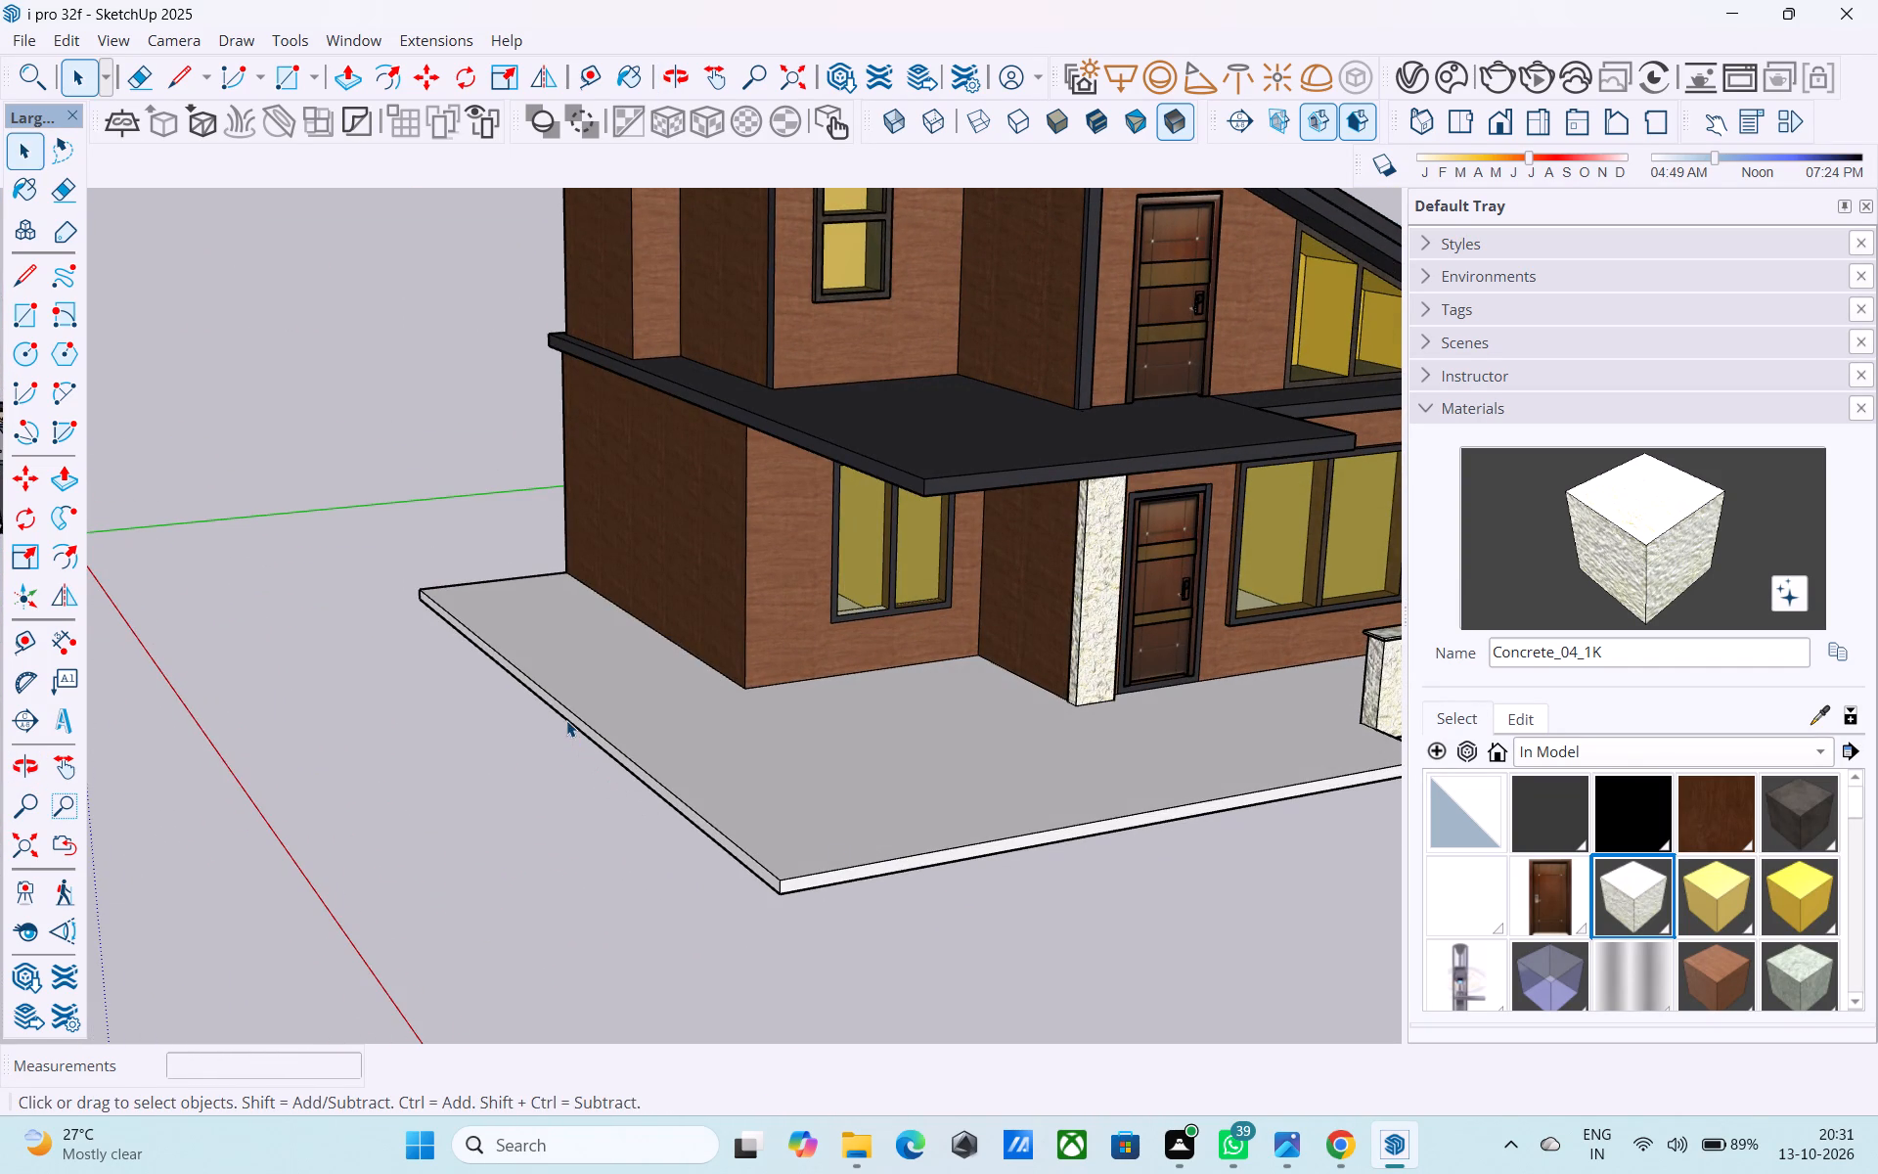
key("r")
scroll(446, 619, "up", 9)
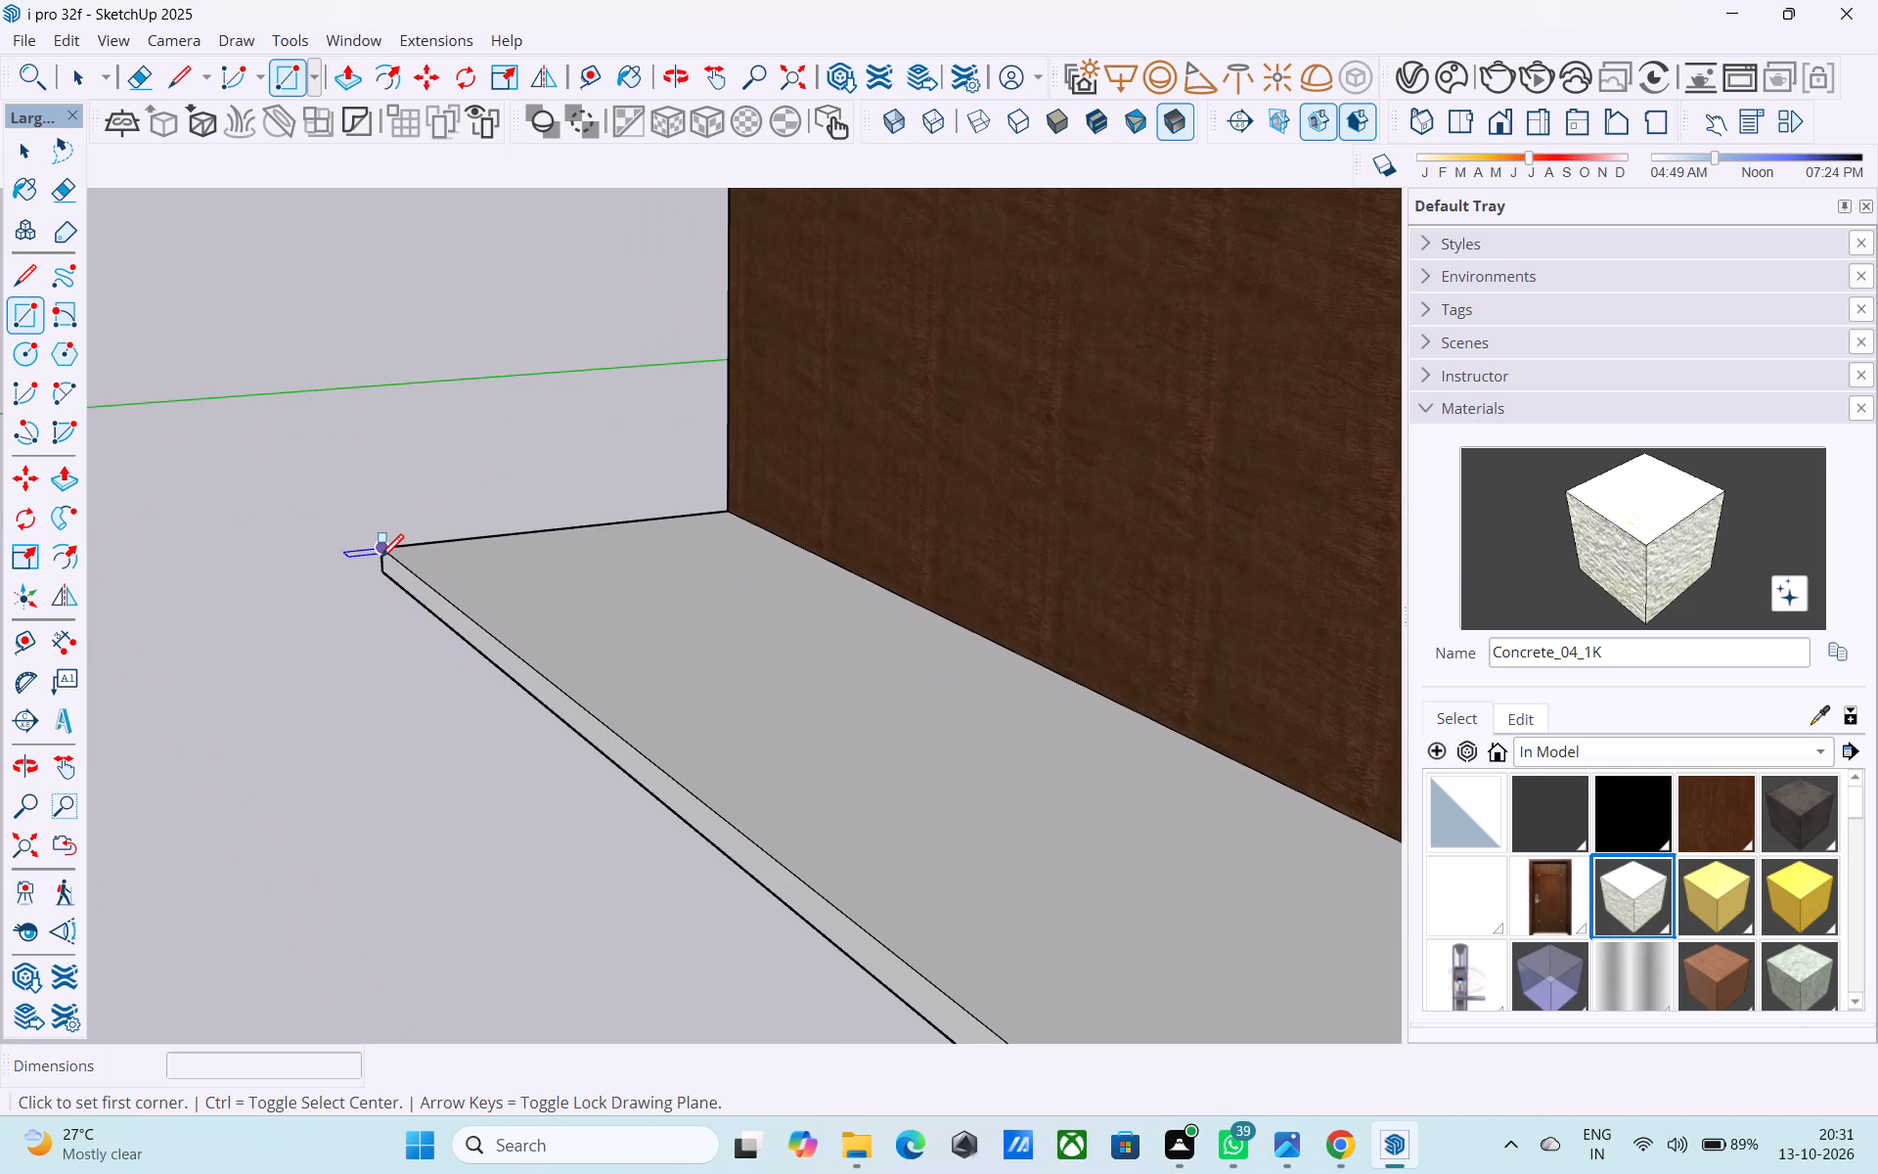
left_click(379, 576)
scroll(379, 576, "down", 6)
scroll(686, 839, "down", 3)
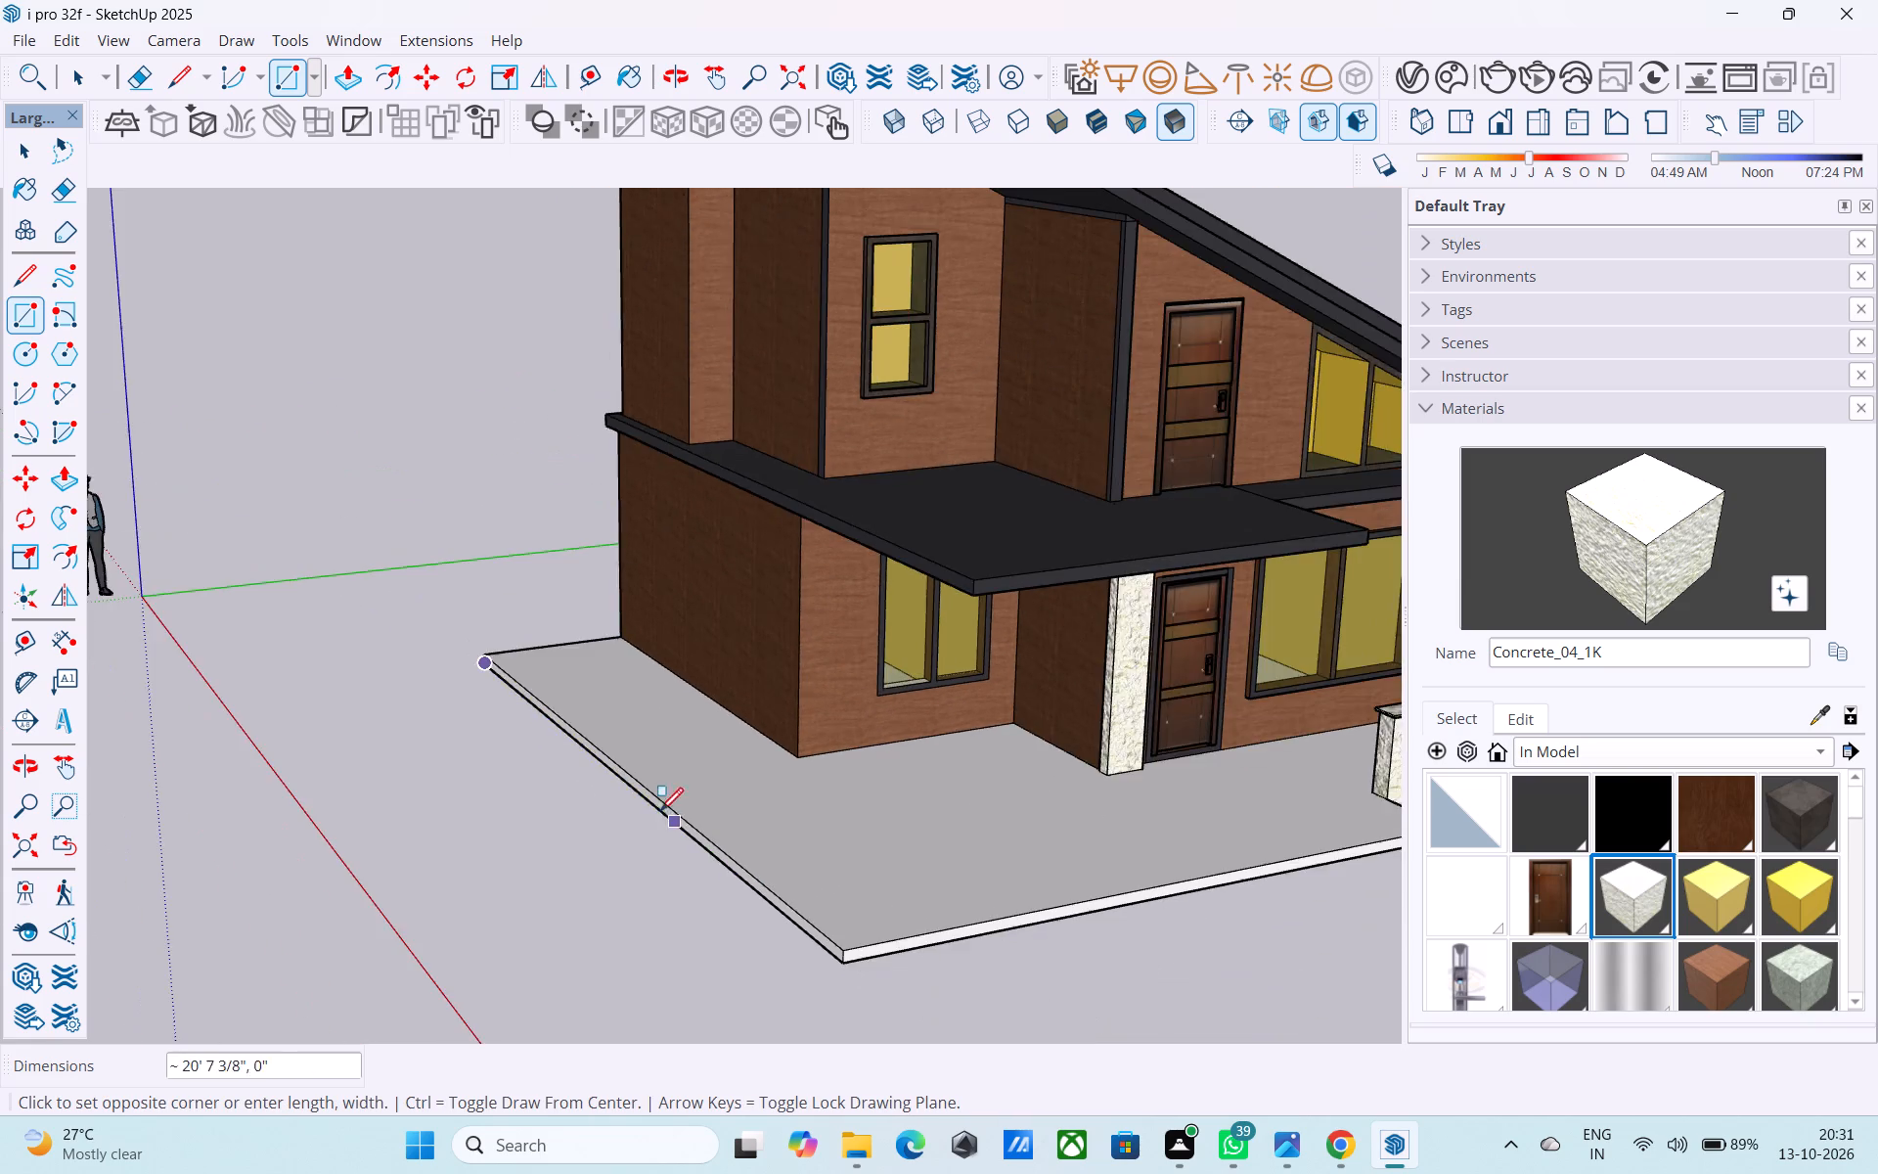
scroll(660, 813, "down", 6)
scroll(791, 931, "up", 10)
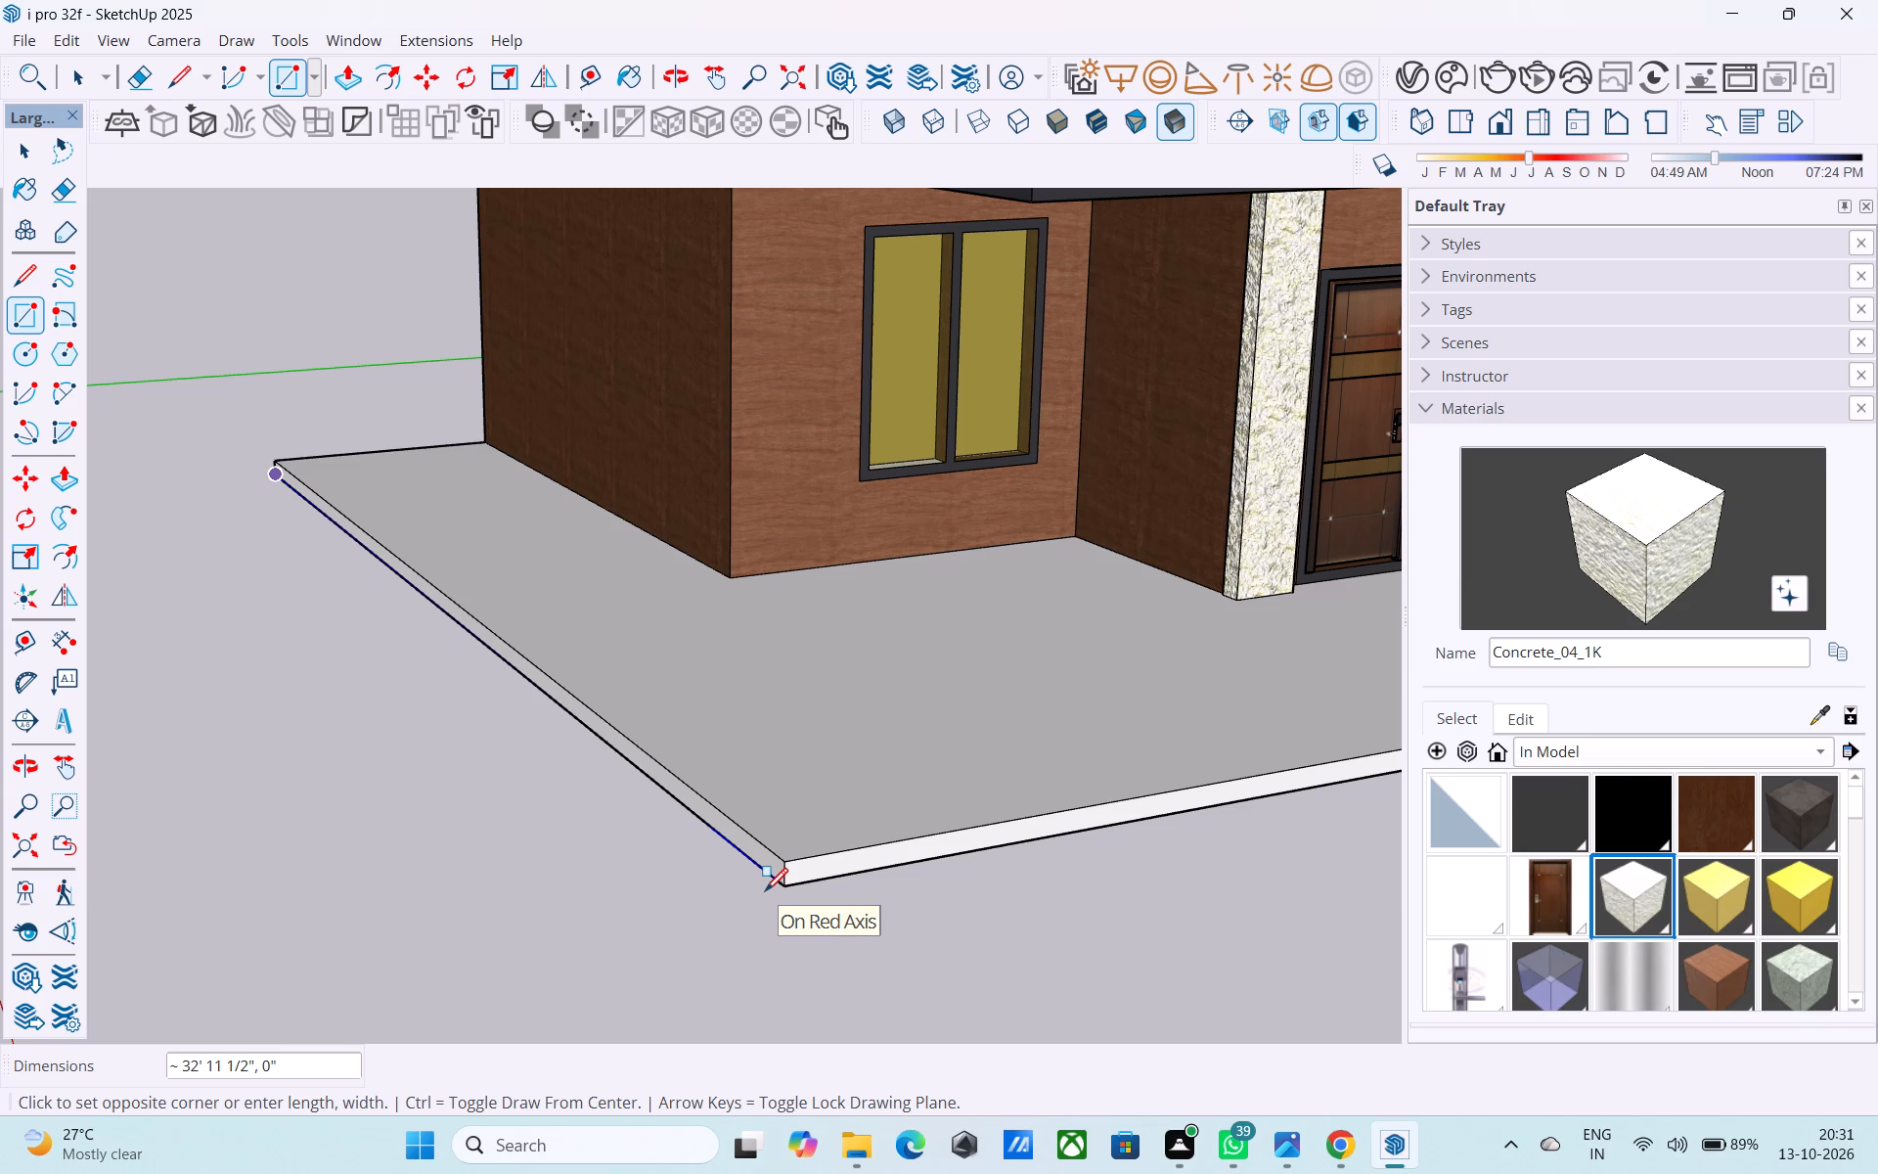
Draw a rectangle 33' 3" long and 9" wide at ground level outside the slab's side edge, using a 9" line at its front corner.
key("l")
left_click(789, 888)
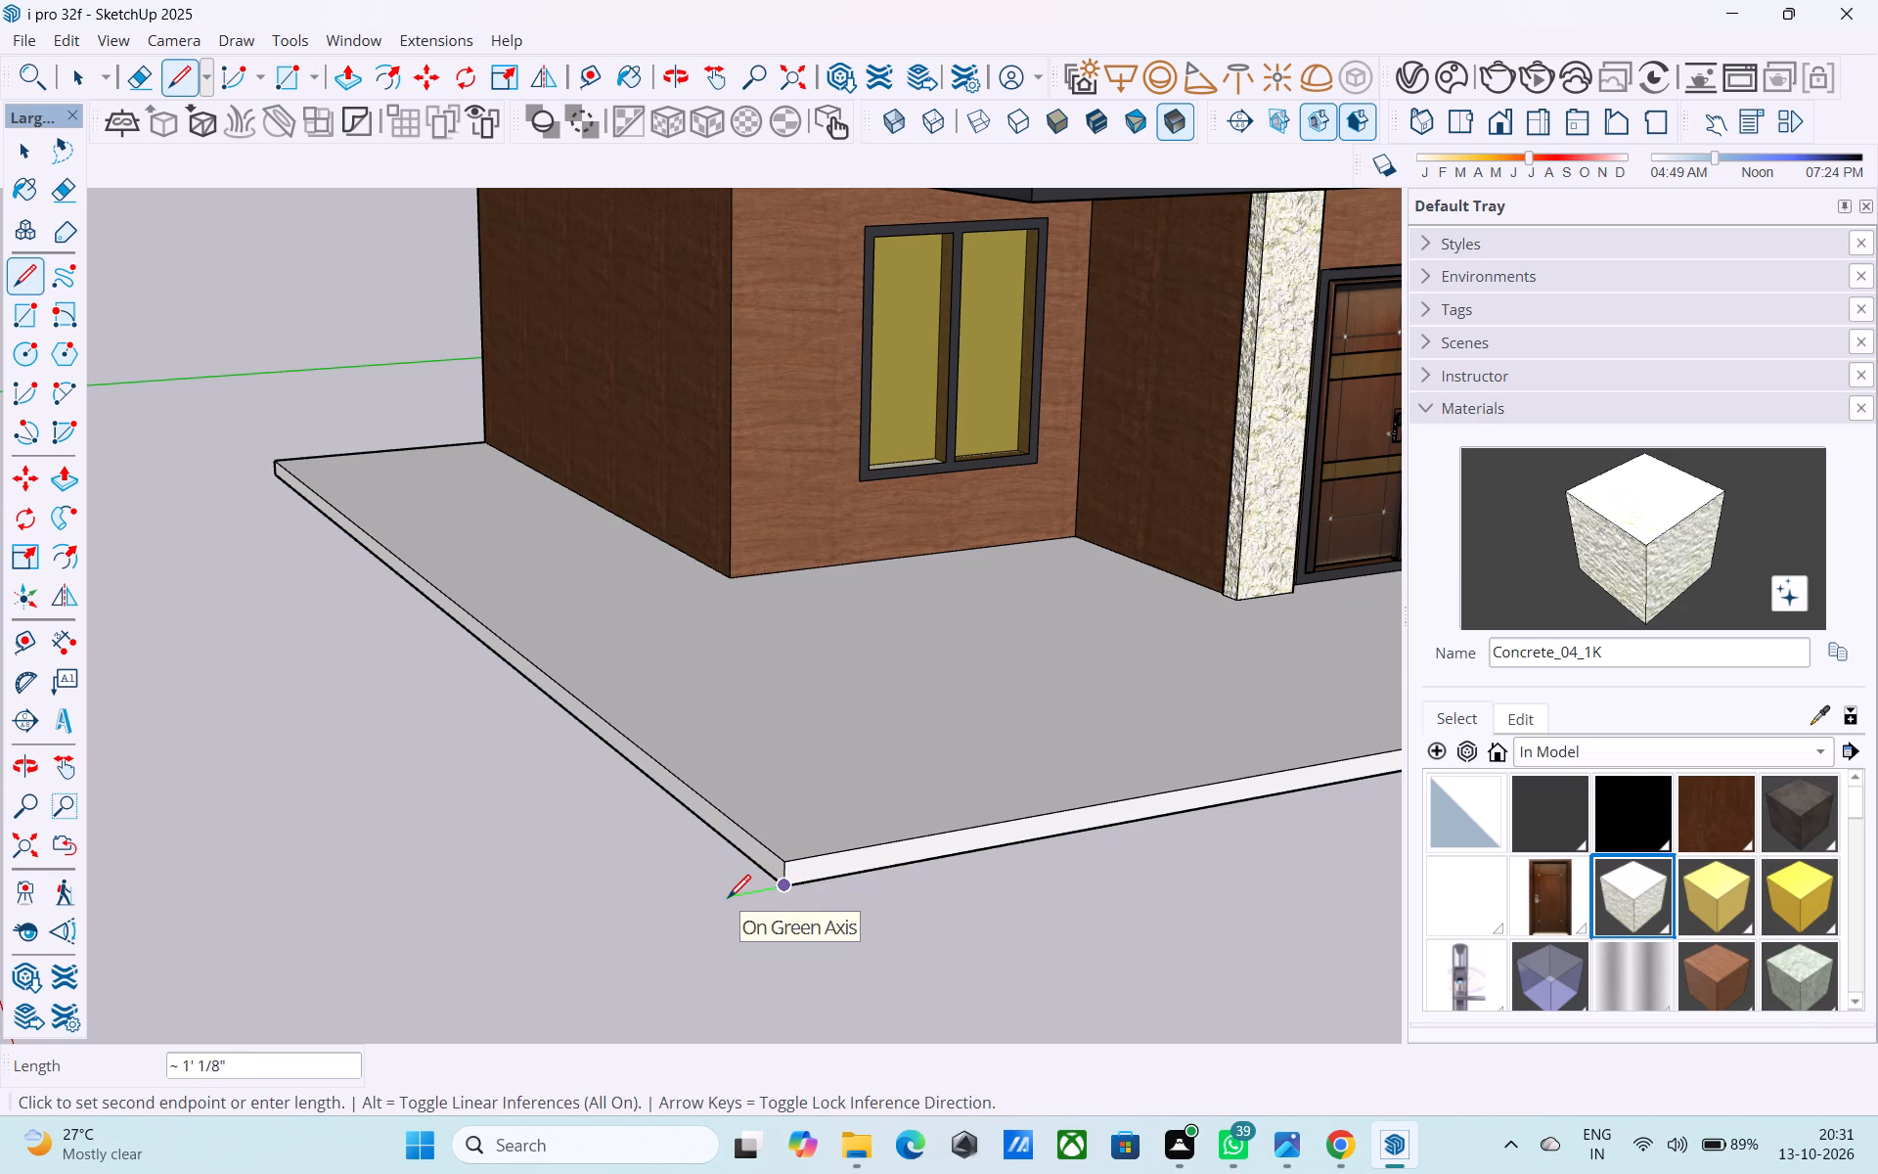
type("9\"")
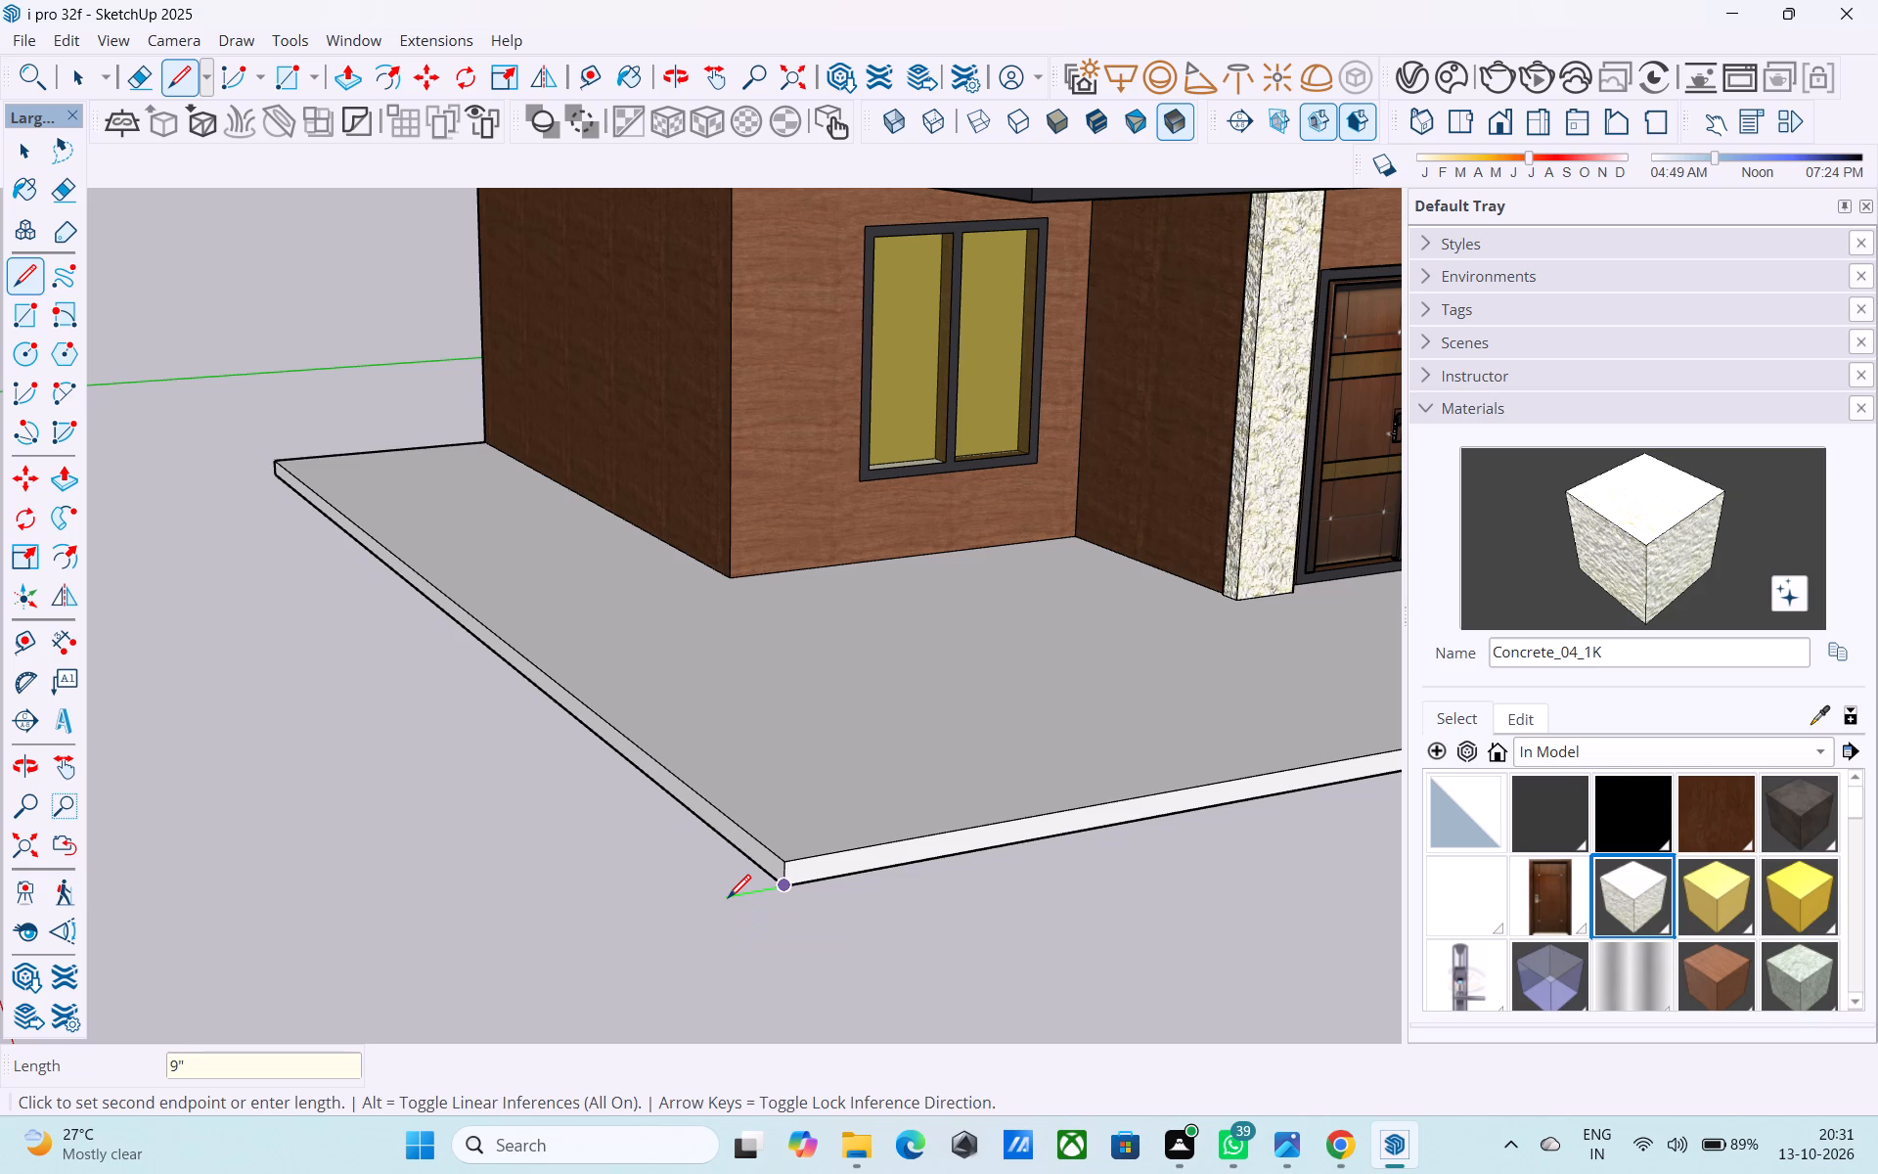
key("Return")
key("r")
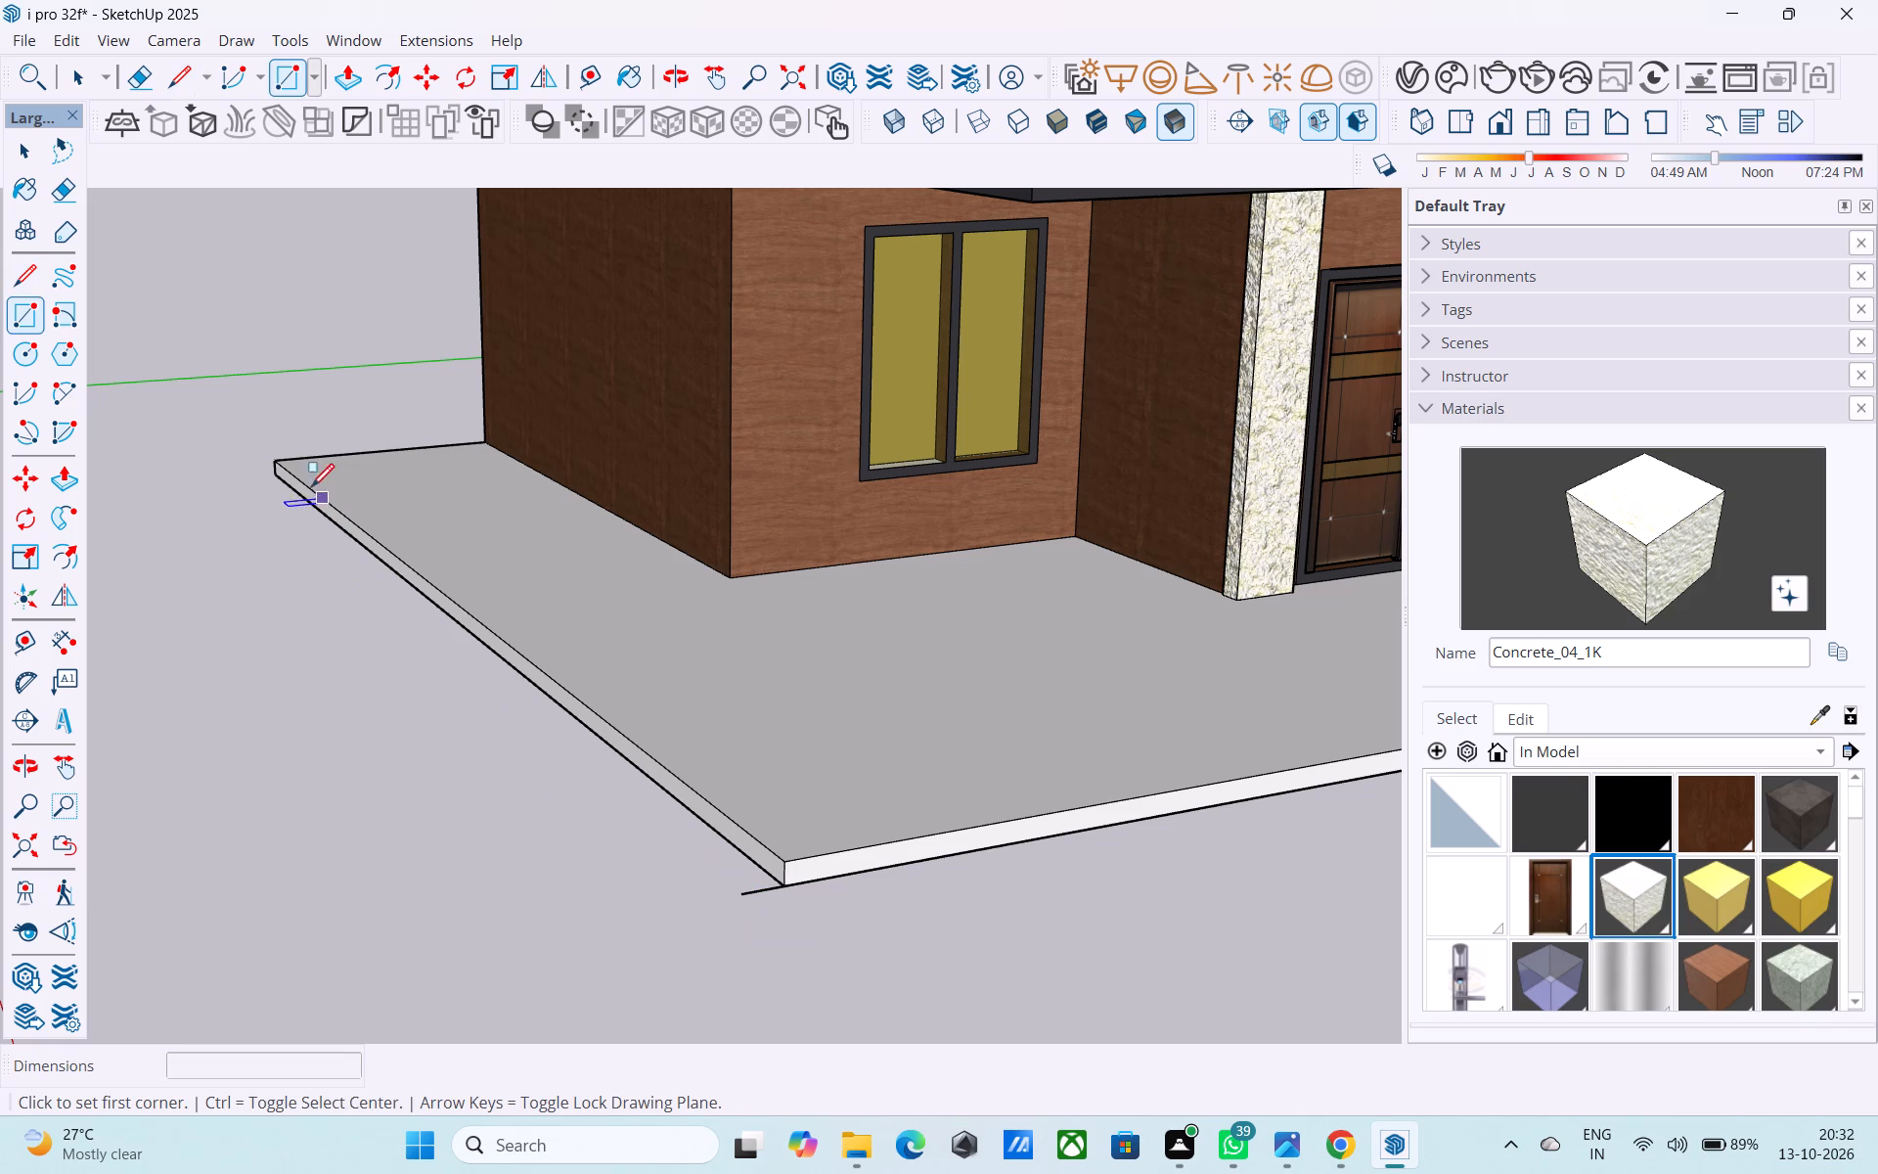
scroll(274, 474, "up", 7)
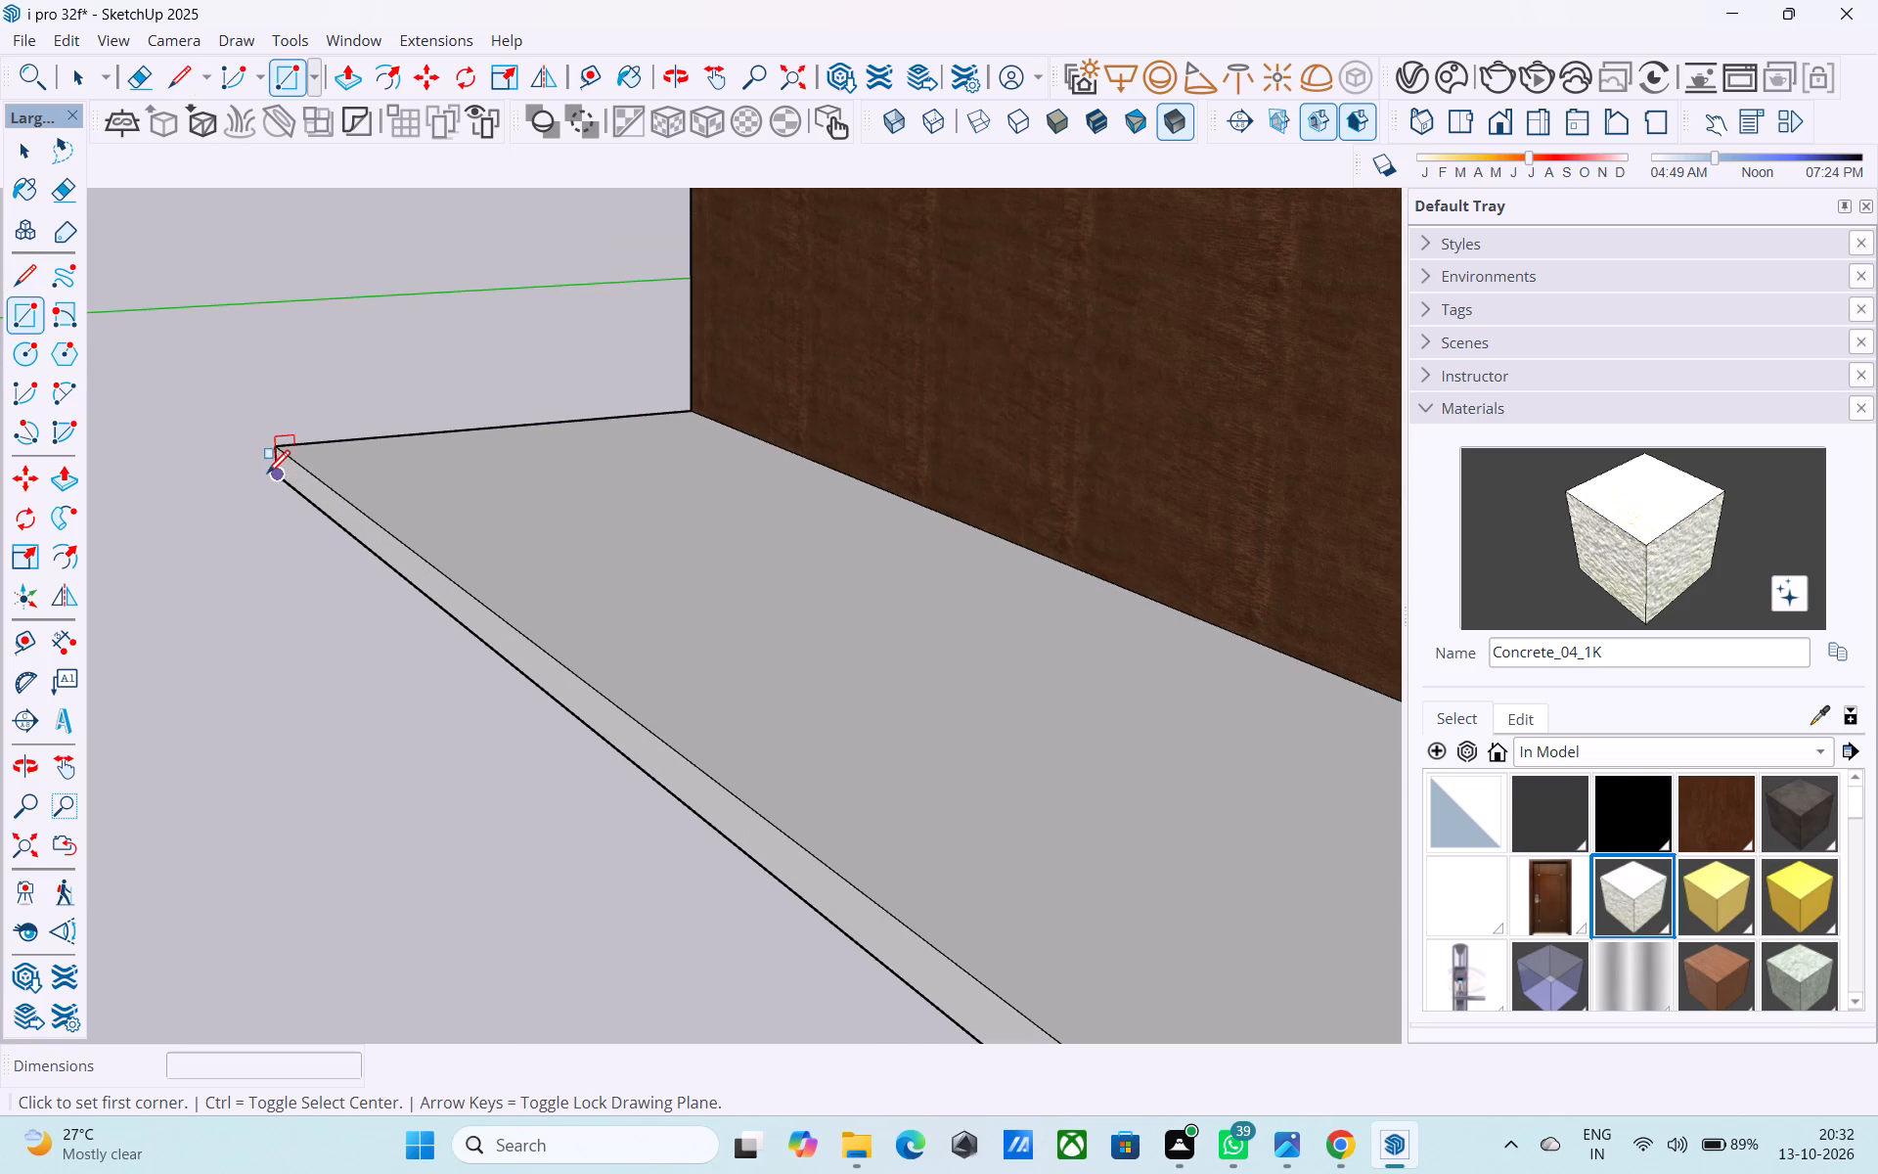
left_click(277, 474)
scroll(277, 474, "down", 10)
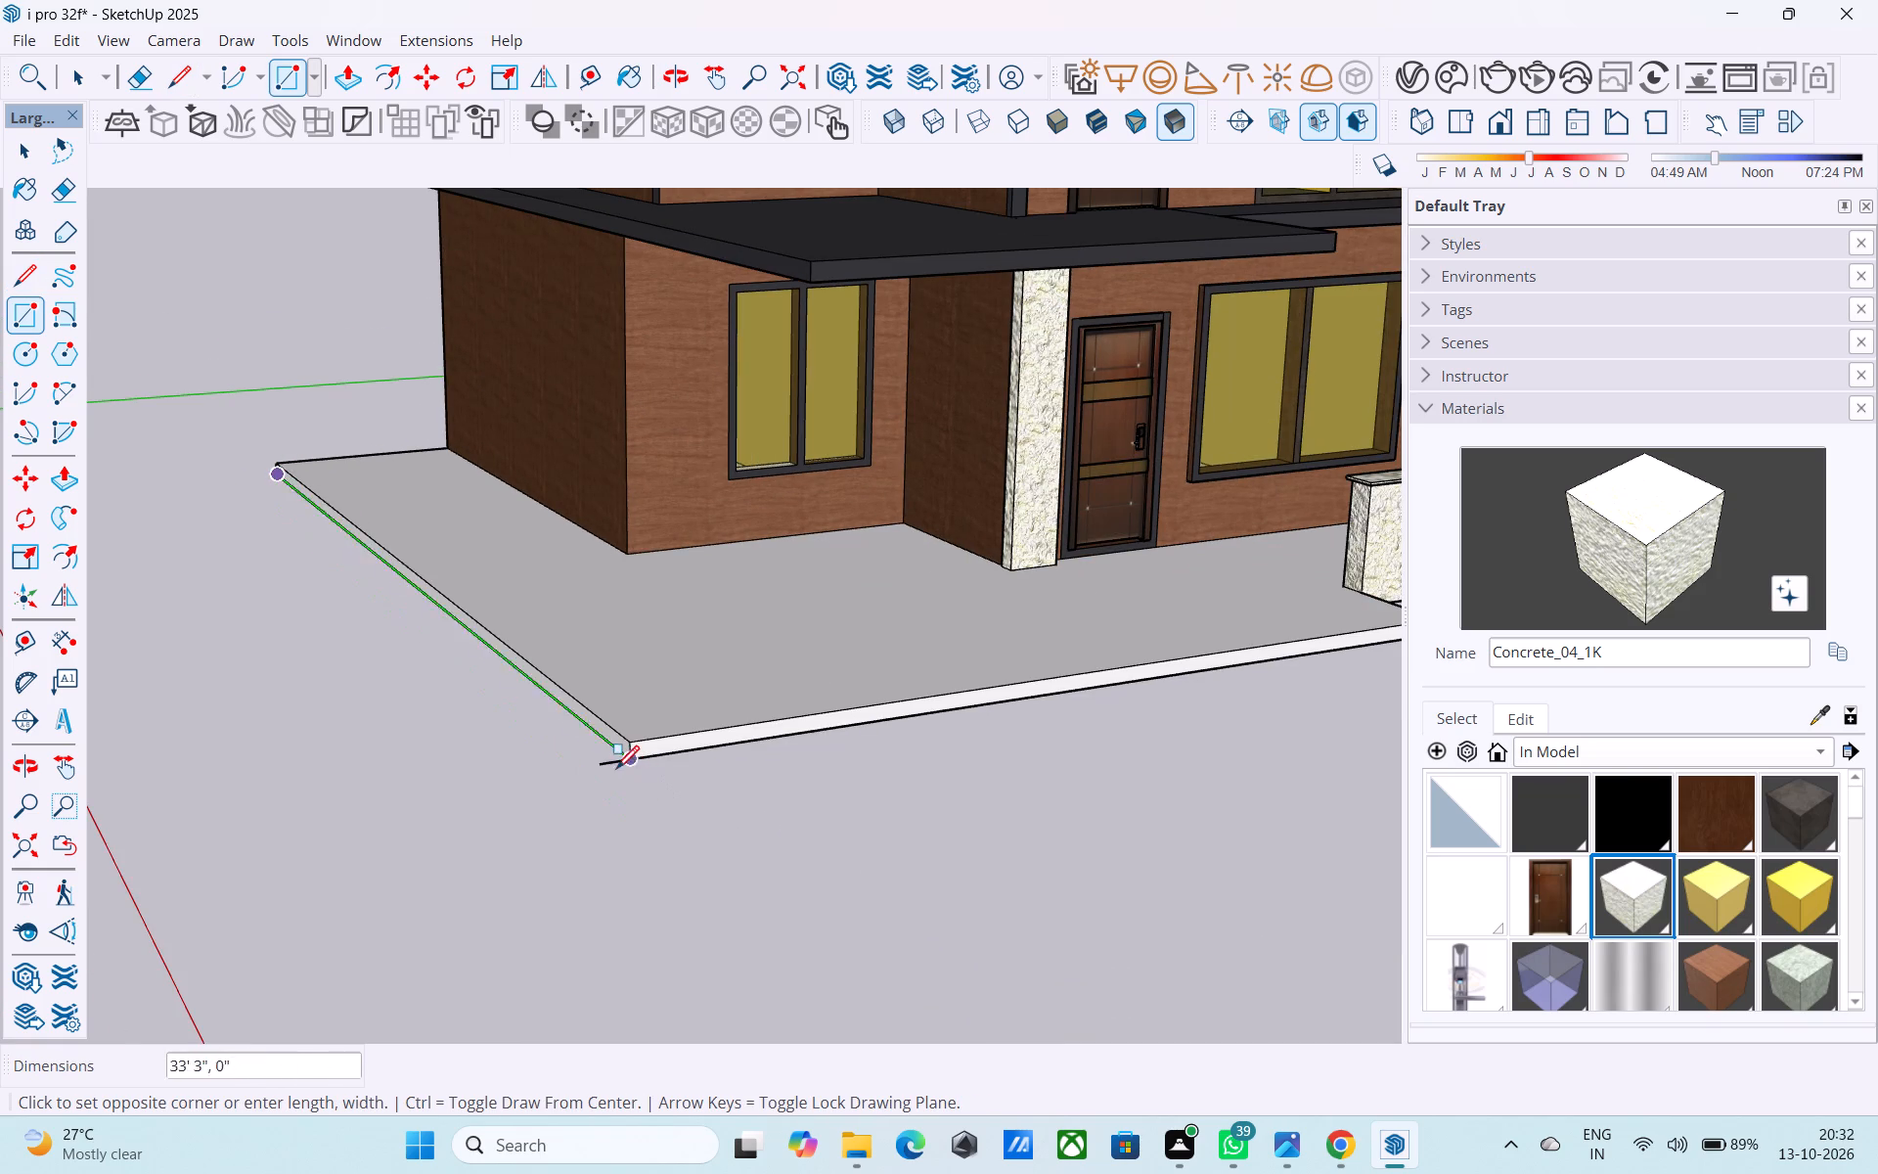
left_click(610, 768)
Extrude the 9" strip up to the slab's top surface, then raise it a further 6' as a boundary wall.
scroll(557, 743, "up", 4)
key("space")
left_click(555, 707)
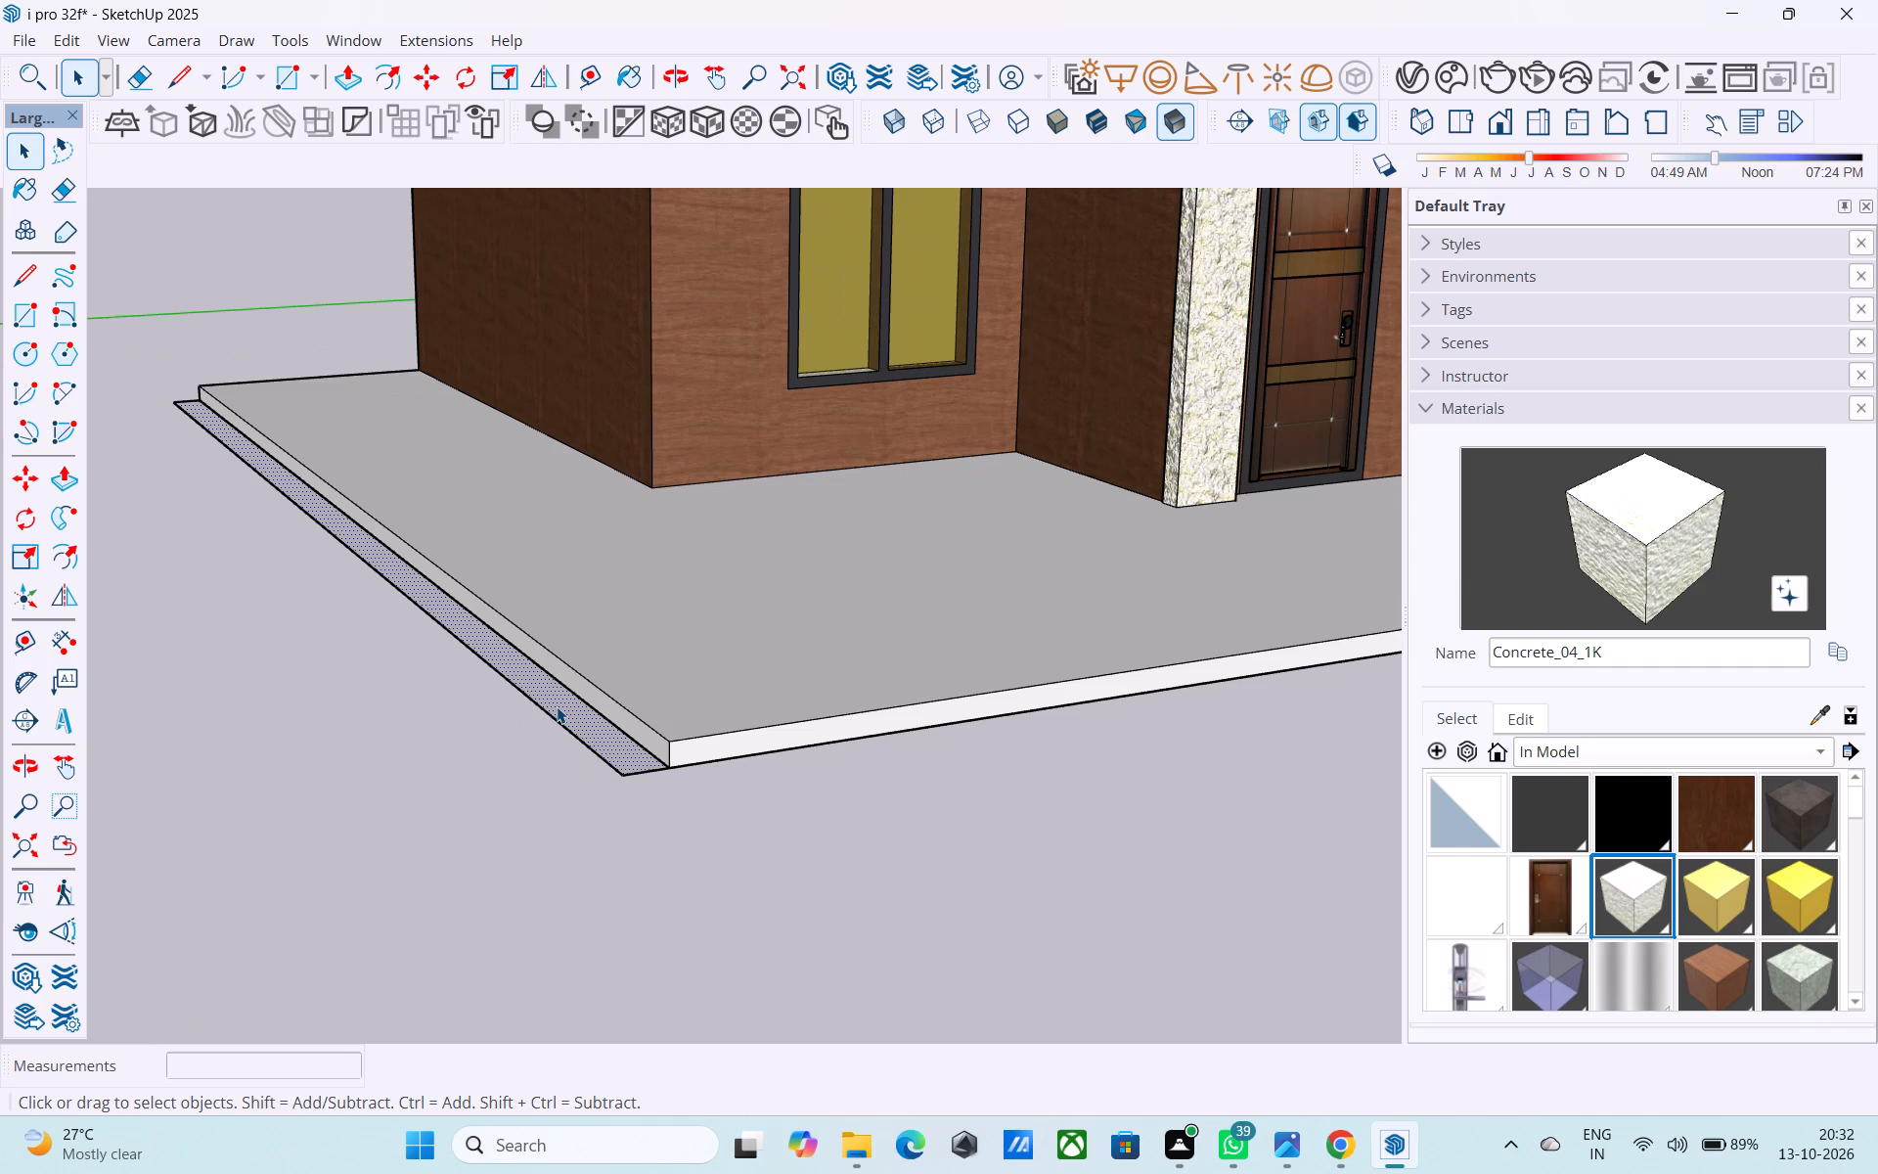
key("p")
left_click(557, 706)
left_click(585, 614)
left_click(567, 686)
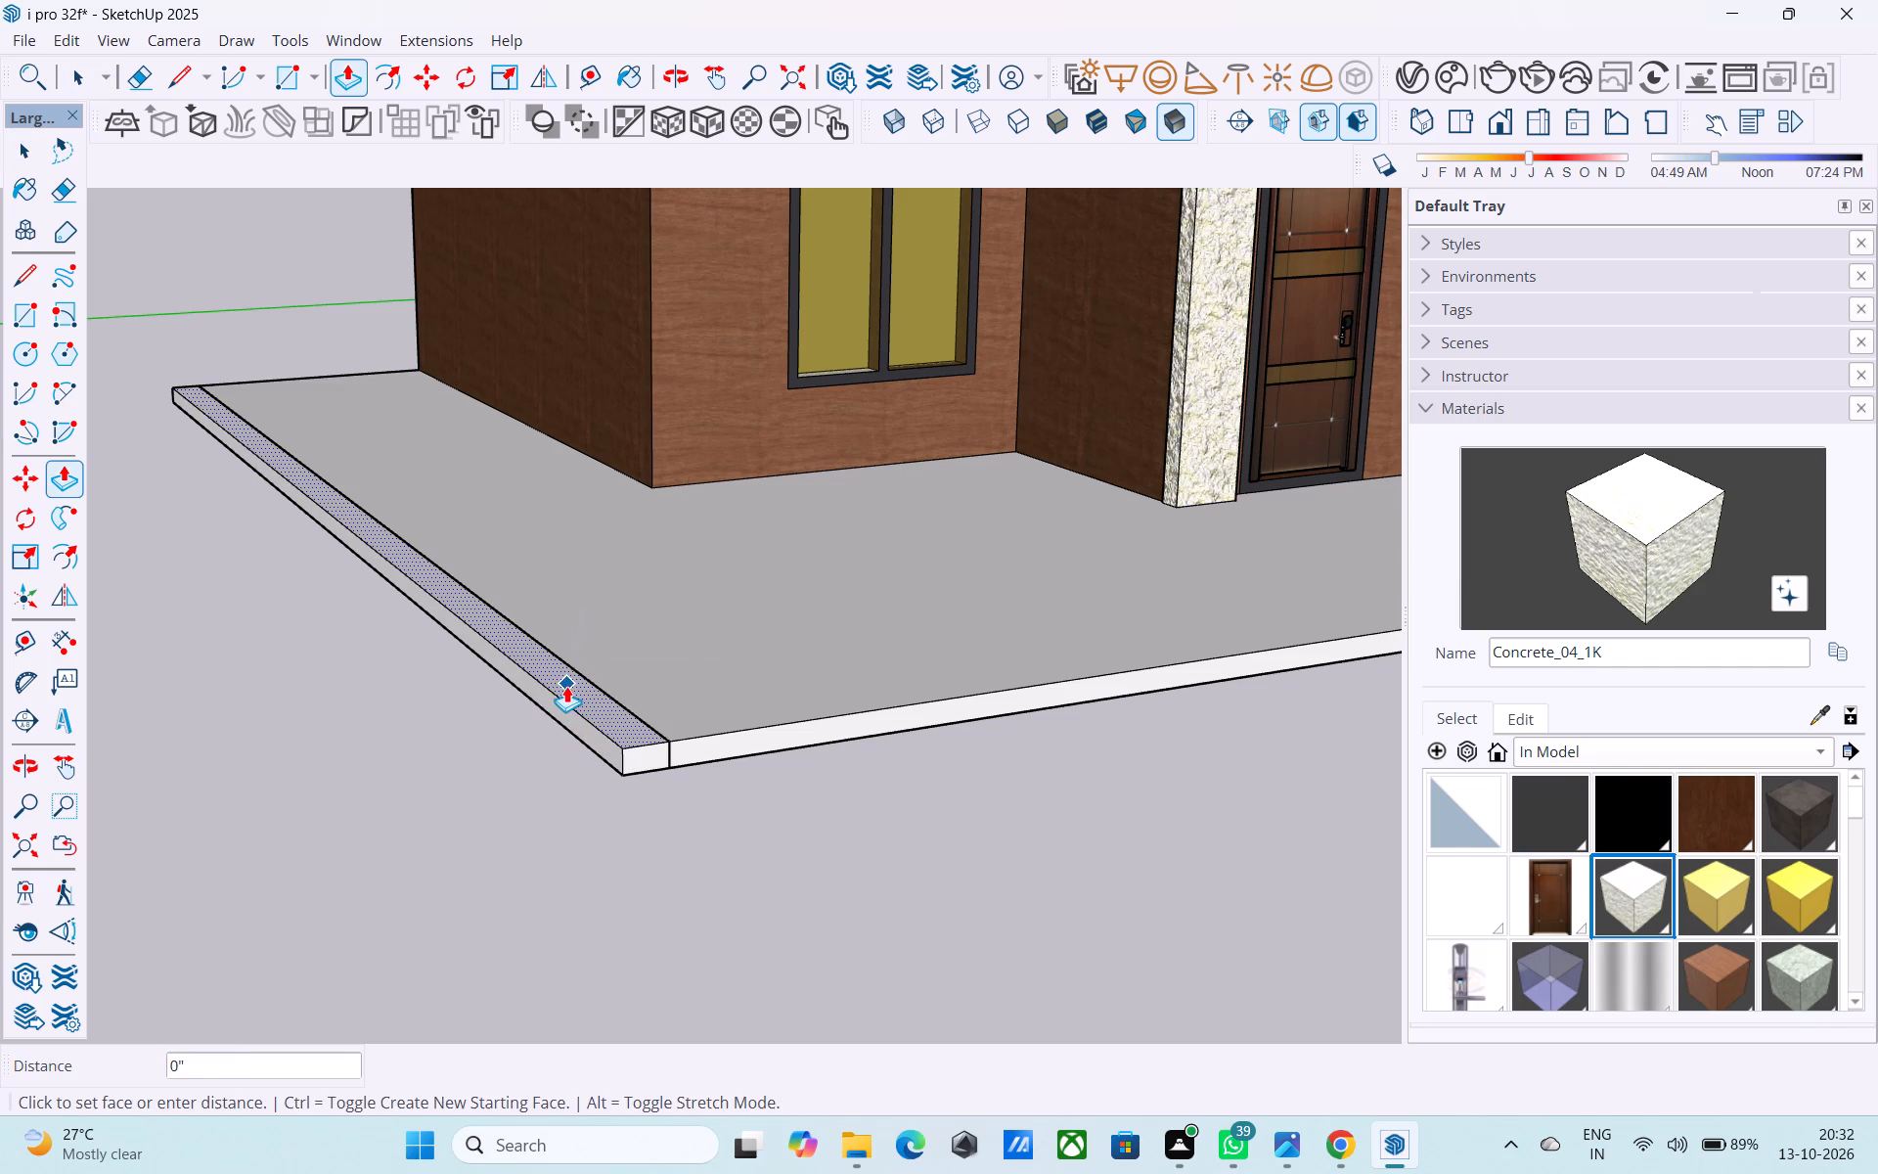
type("3'")
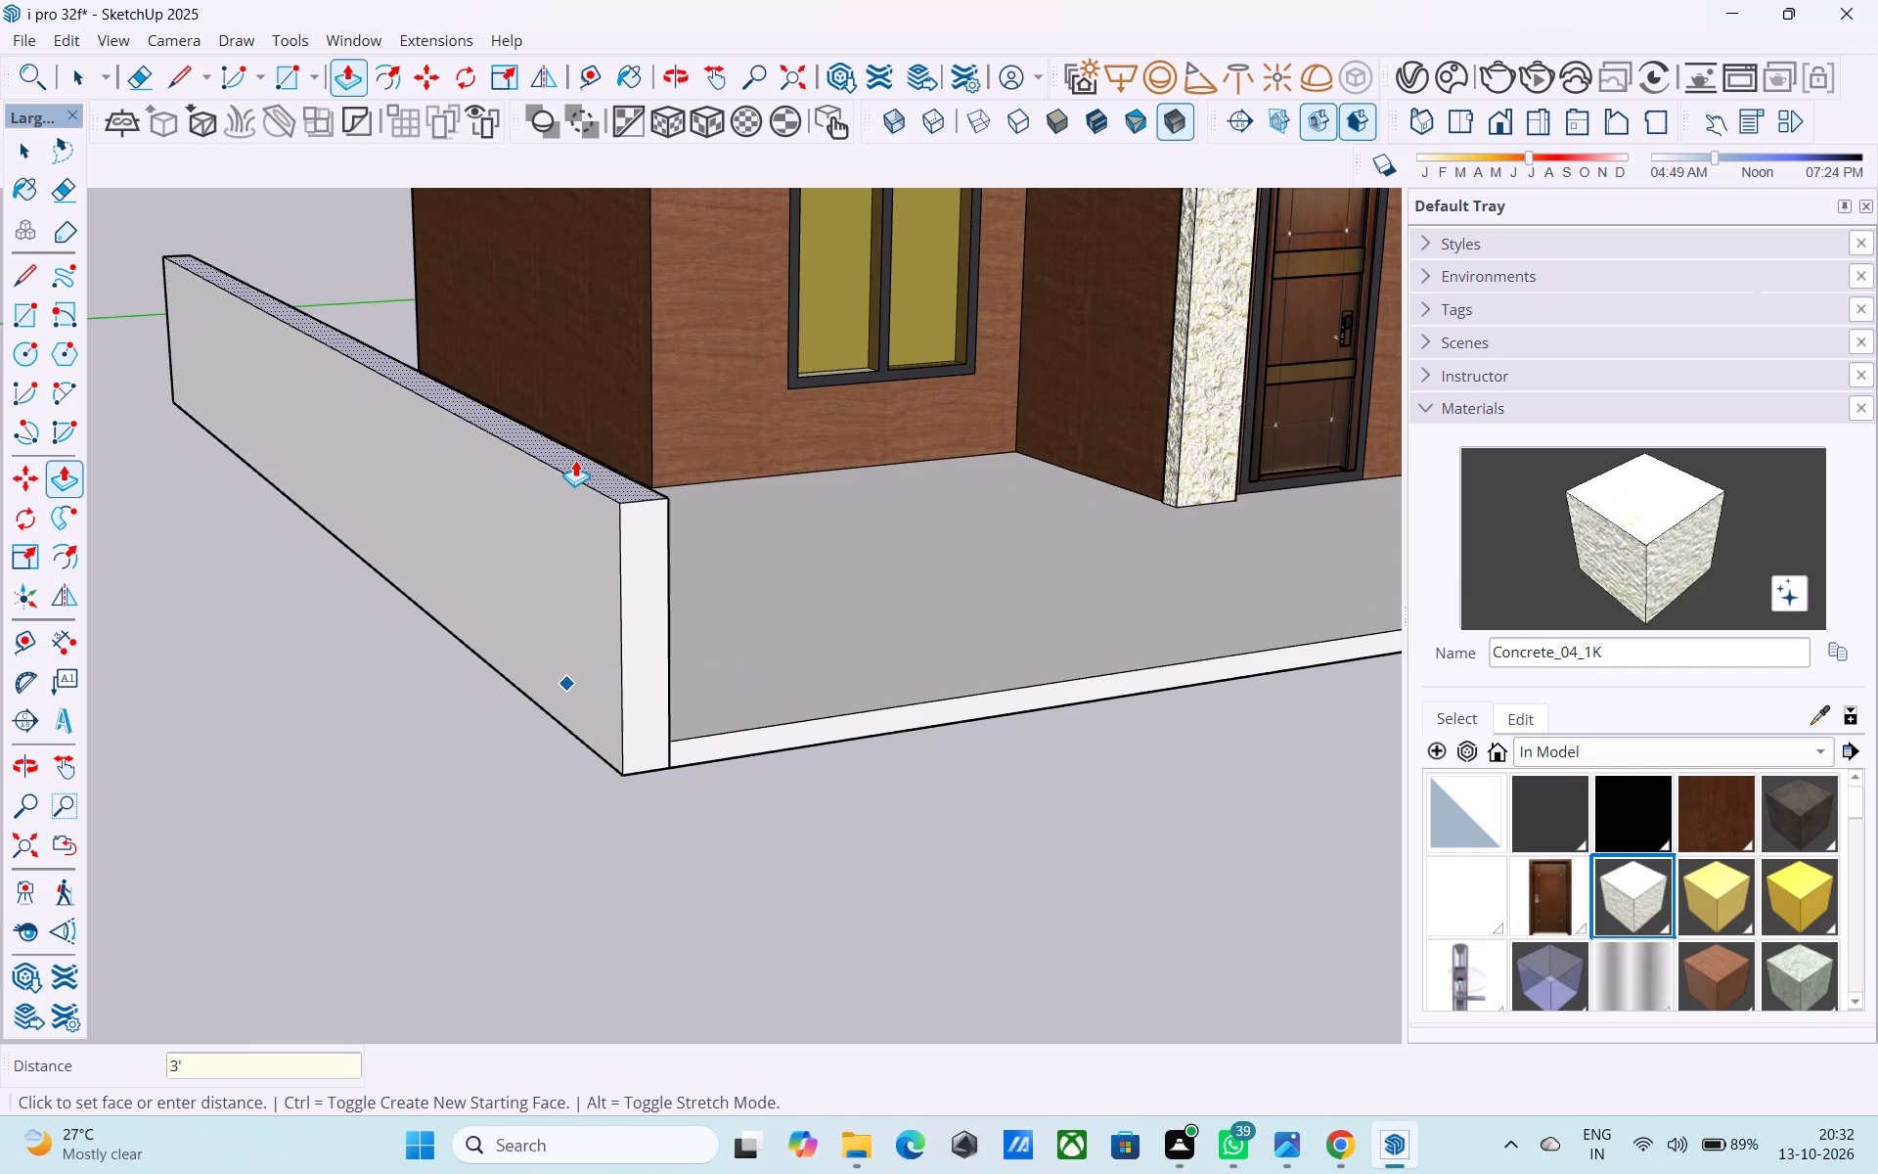
key("Return")
type("6'")
key("Return")
Extend the boundary wall's rear end face 2' beyond the back of the slab.
scroll(534, 510, "down", 13)
middle_click_drag(559, 611, 1136, 761)
middle_click_drag(505, 617, 1528, 743)
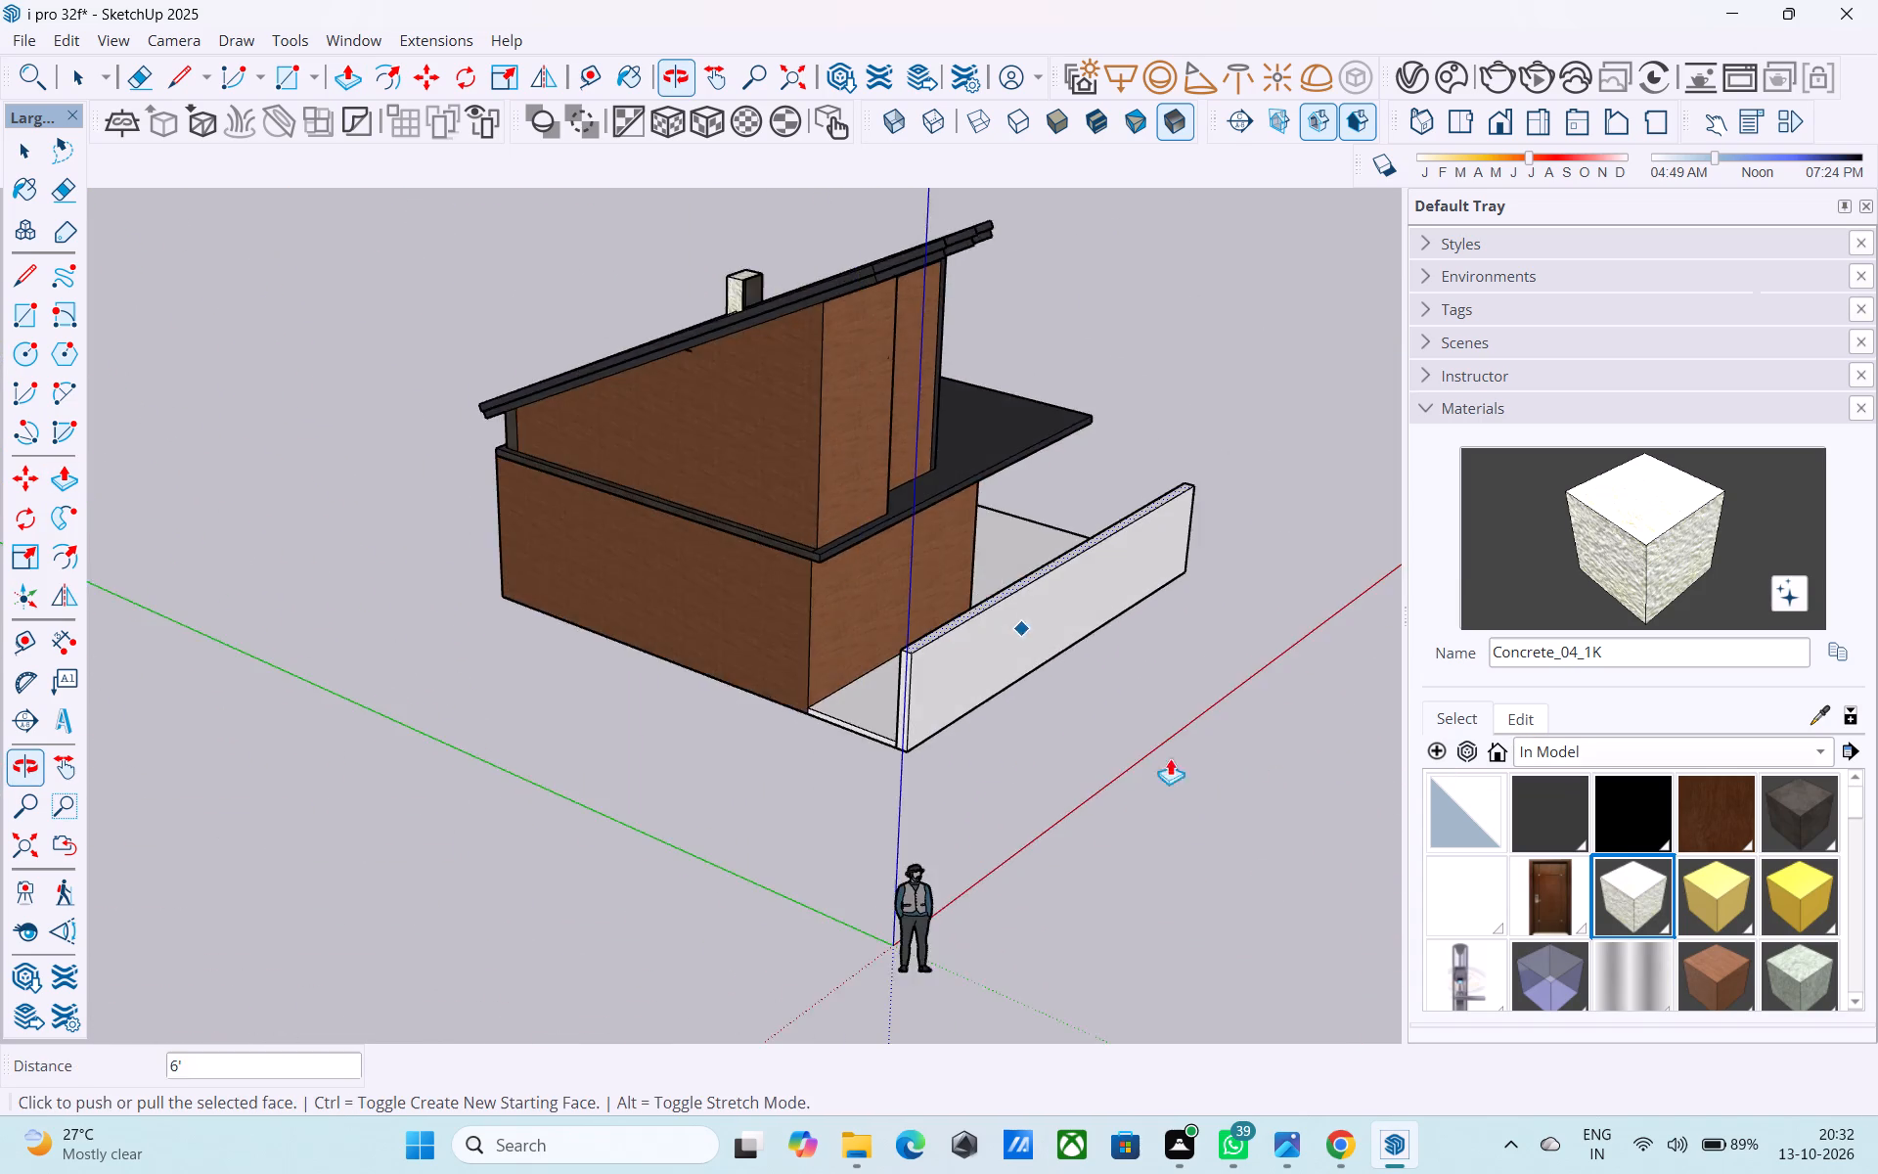
scroll(989, 738, "up", 9)
key("space")
middle_click_drag(814, 706, 1256, 765)
scroll(1144, 652, "up", 4)
left_click(1141, 631)
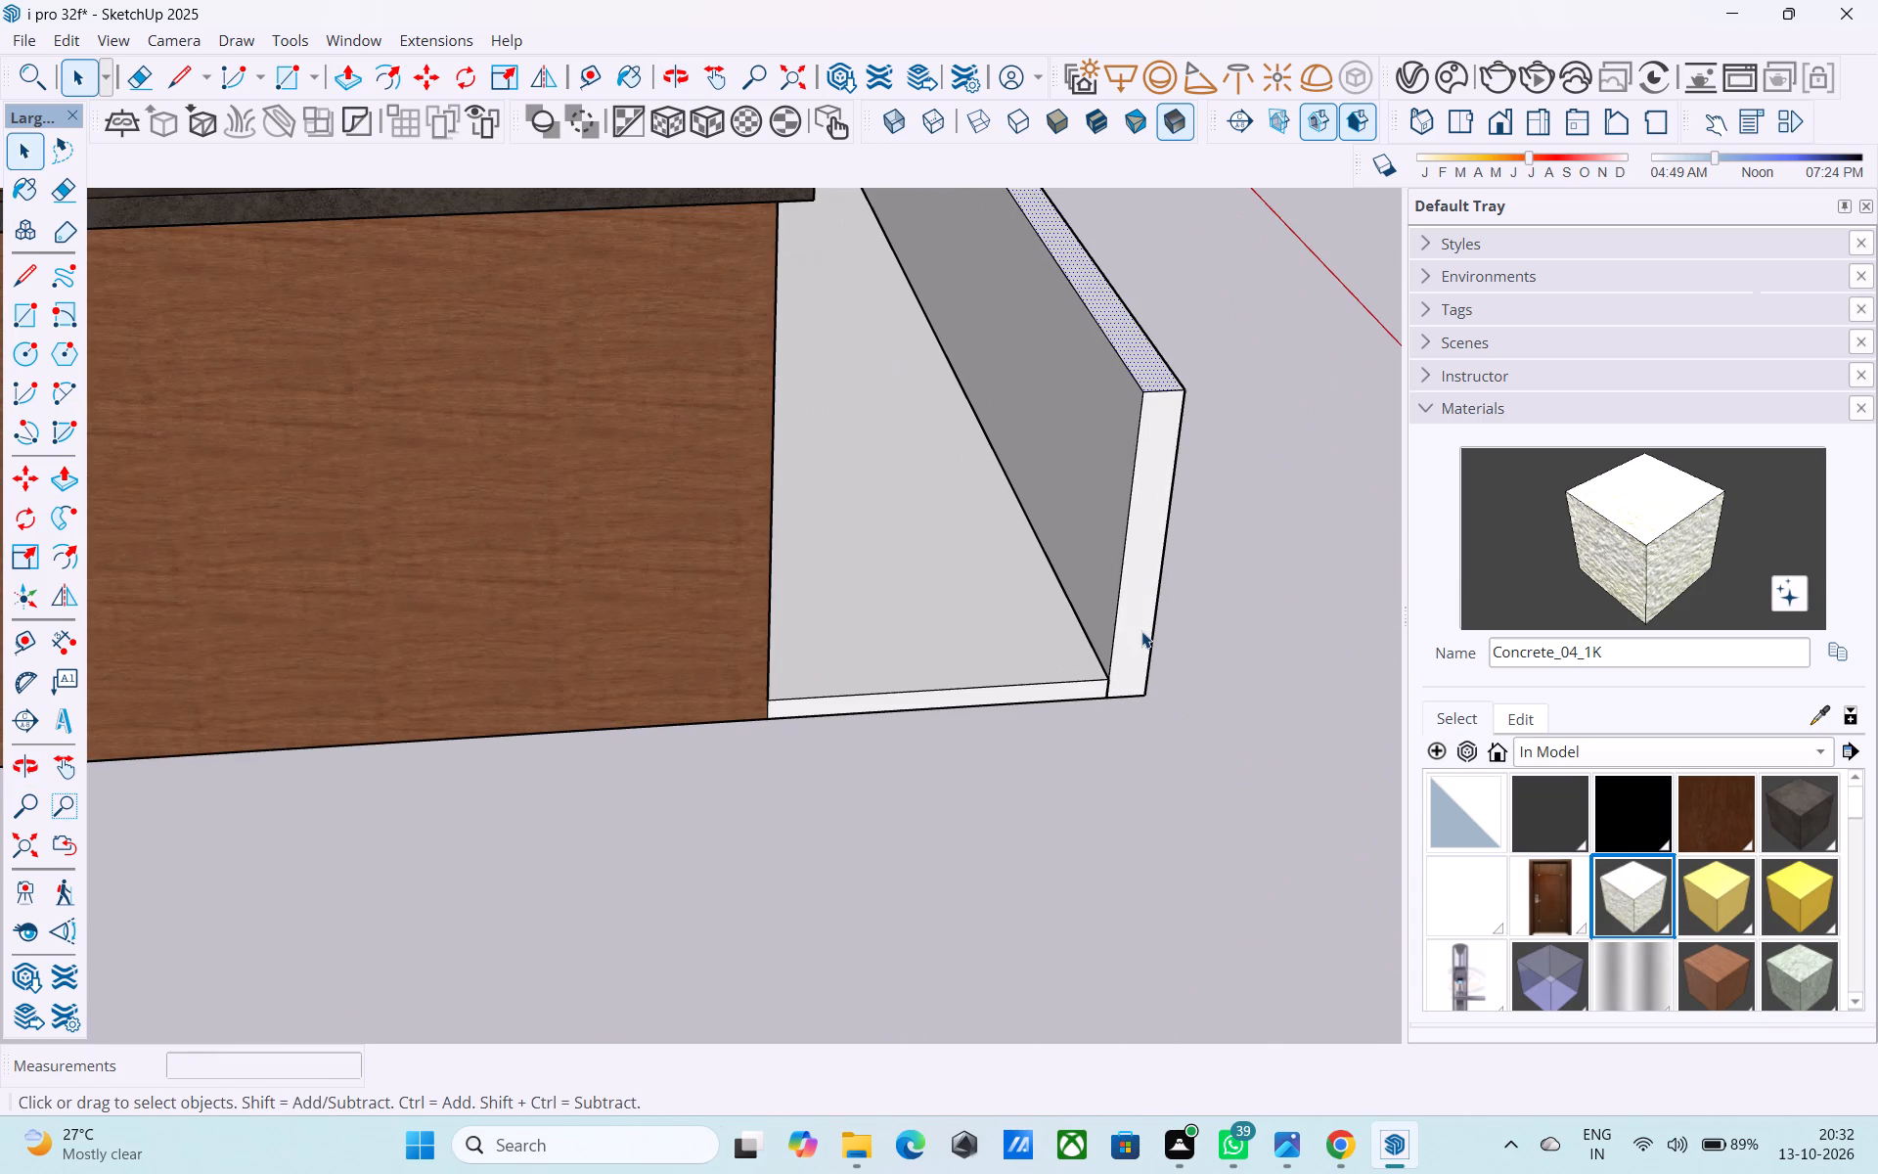
key("p")
left_click(1141, 633)
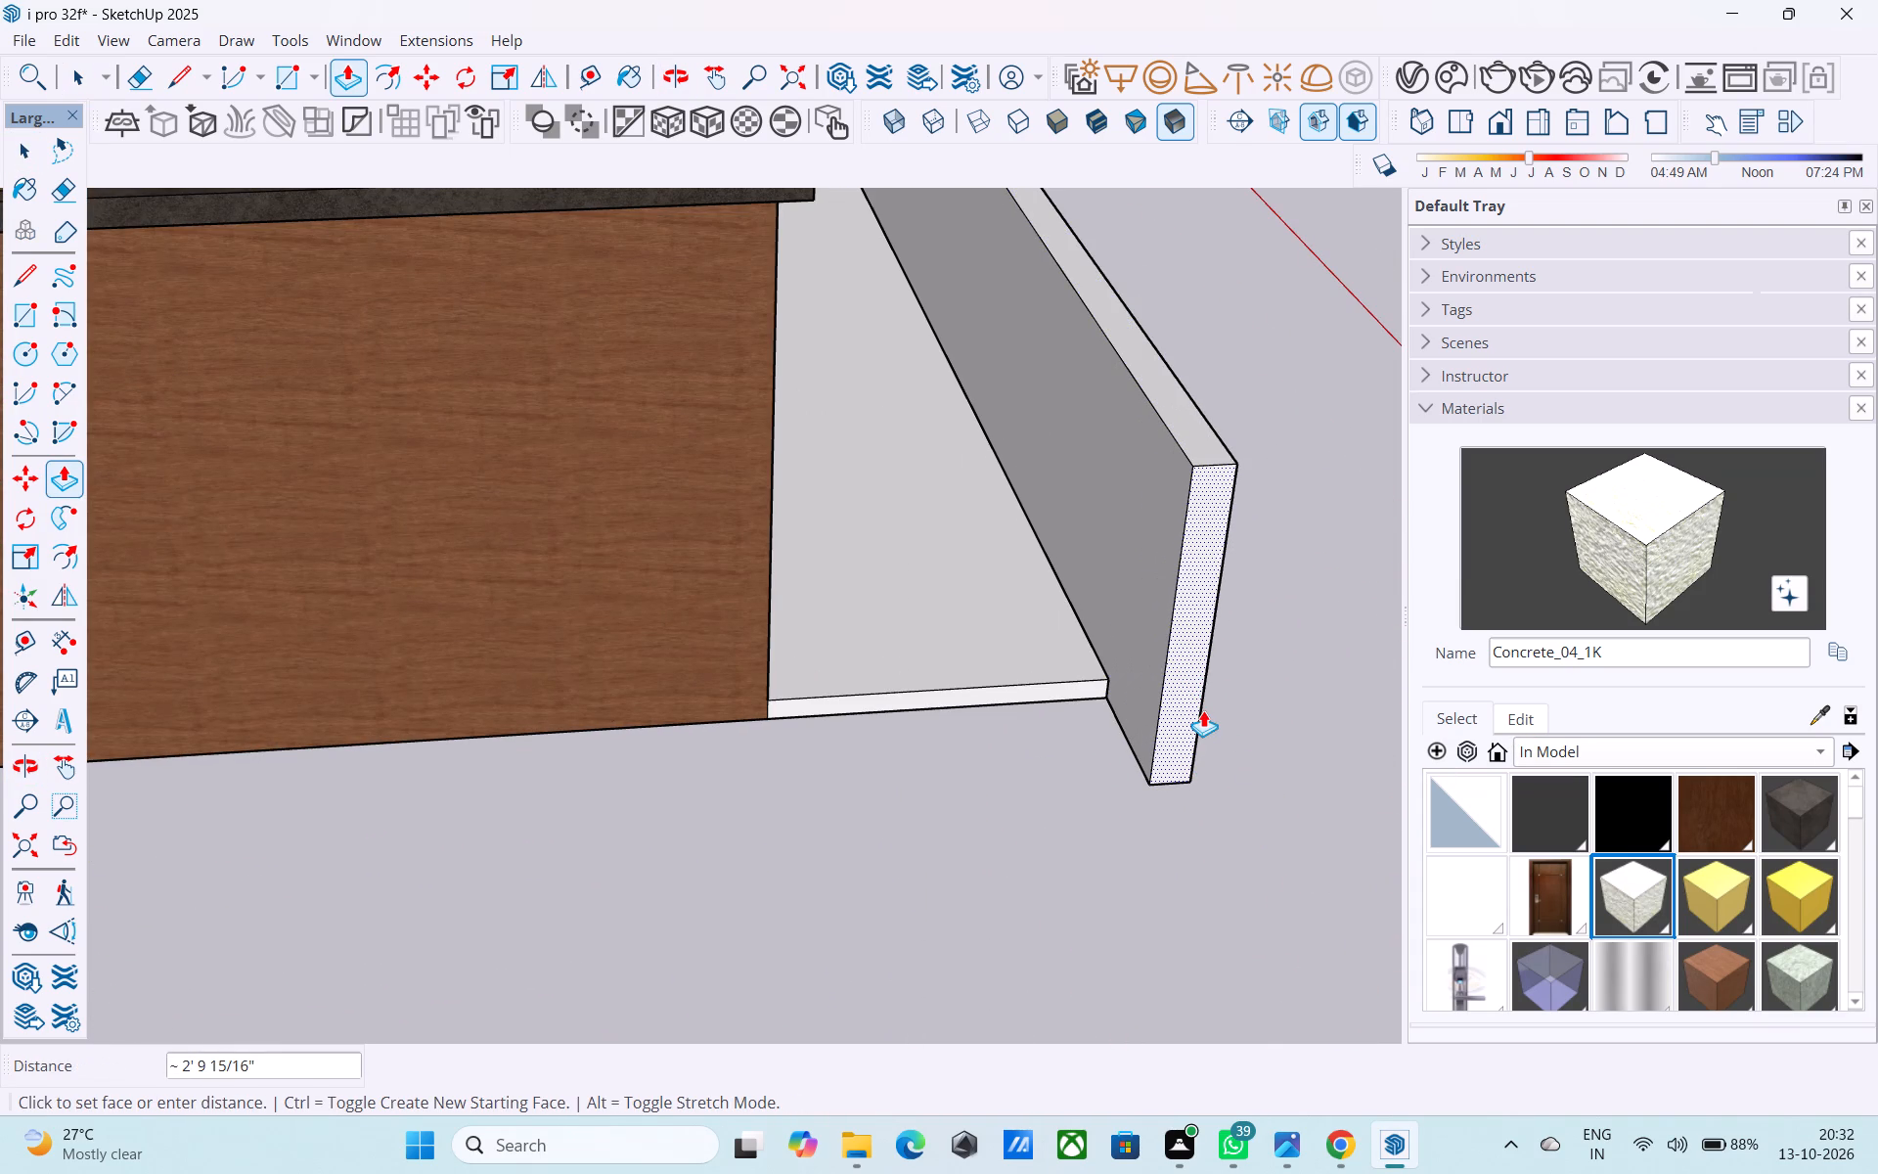
type("2'")
key("Return")
Copy the vertical inner edge at the boundary wall's rear end 9" inward along the wall face.
middle_click_drag(1144, 709, 937, 744, "shift")
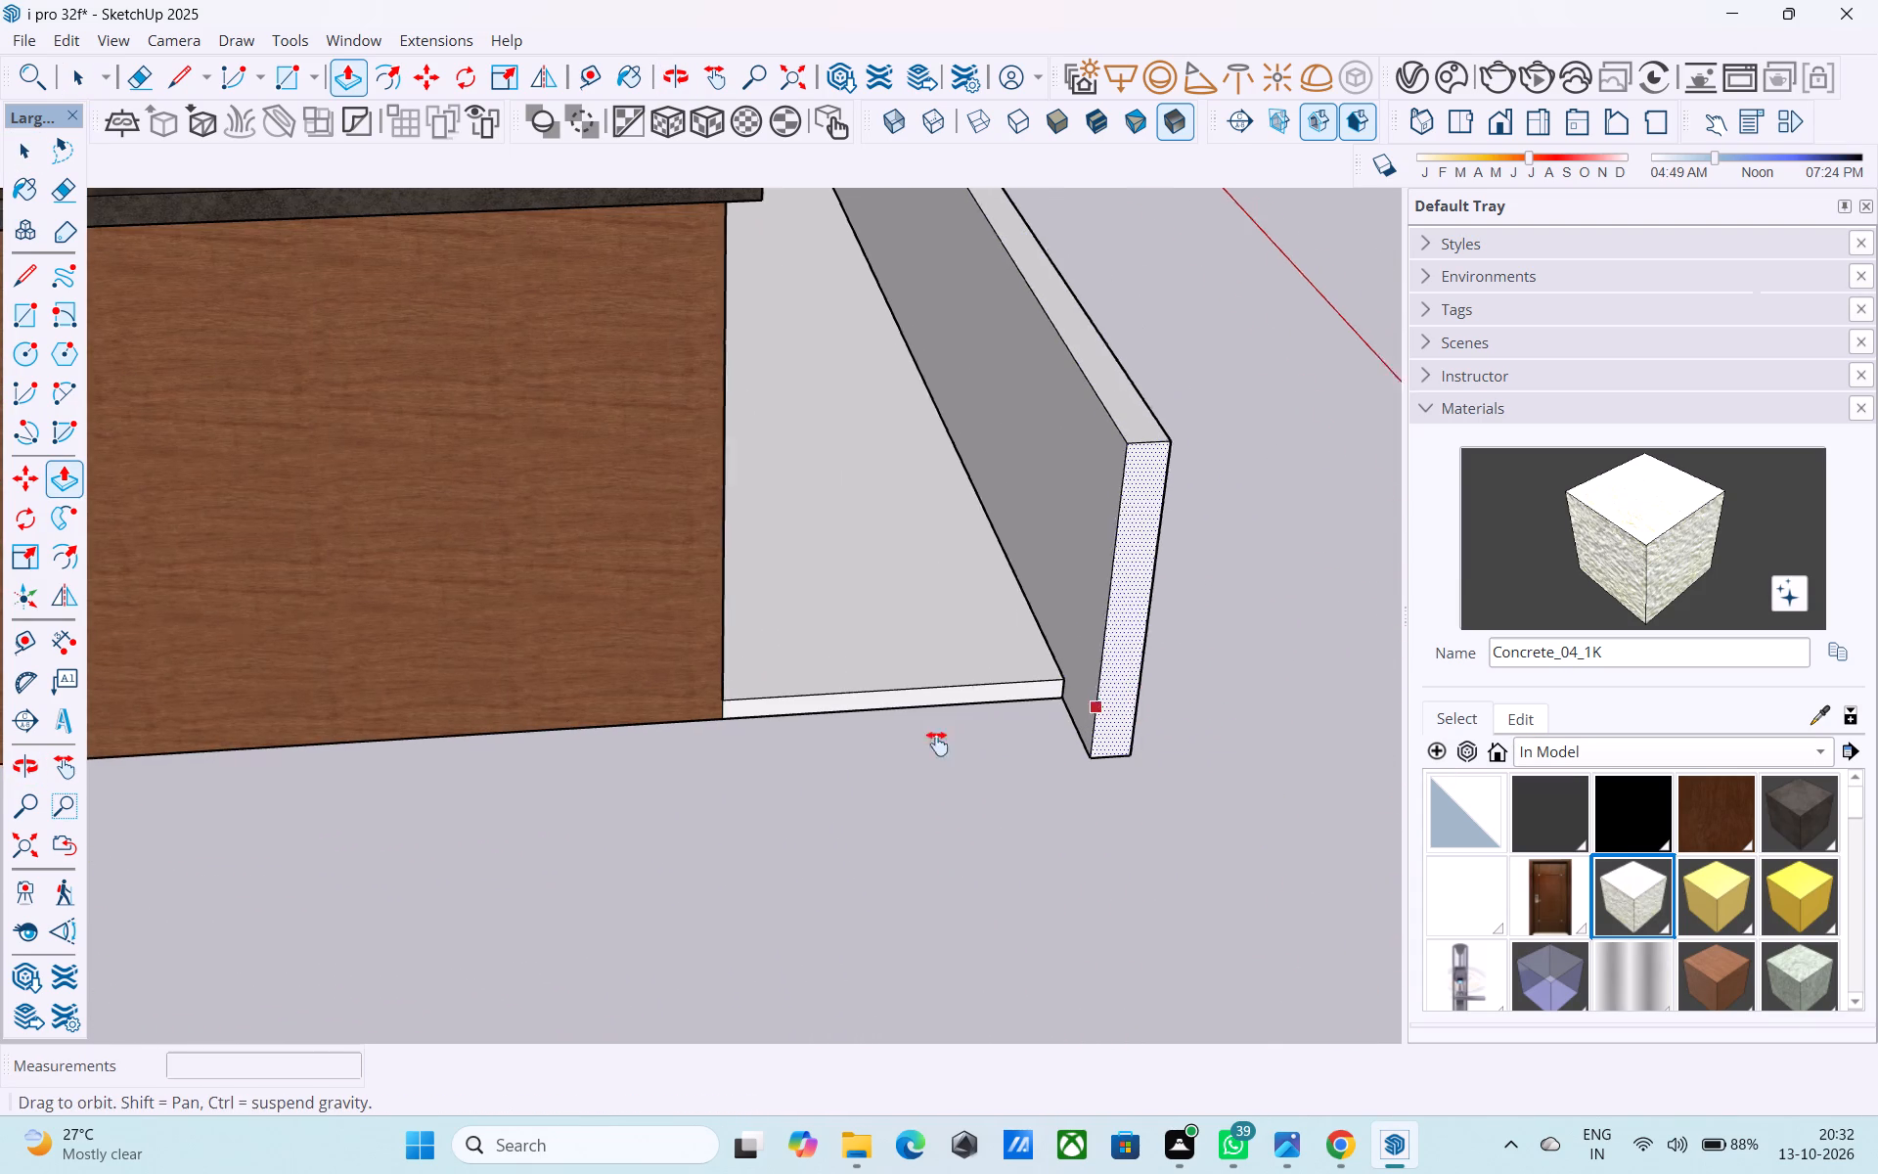
middle_click_drag(937, 744, 1516, 660, "shift")
scroll(1128, 649, "up", 5)
key("space")
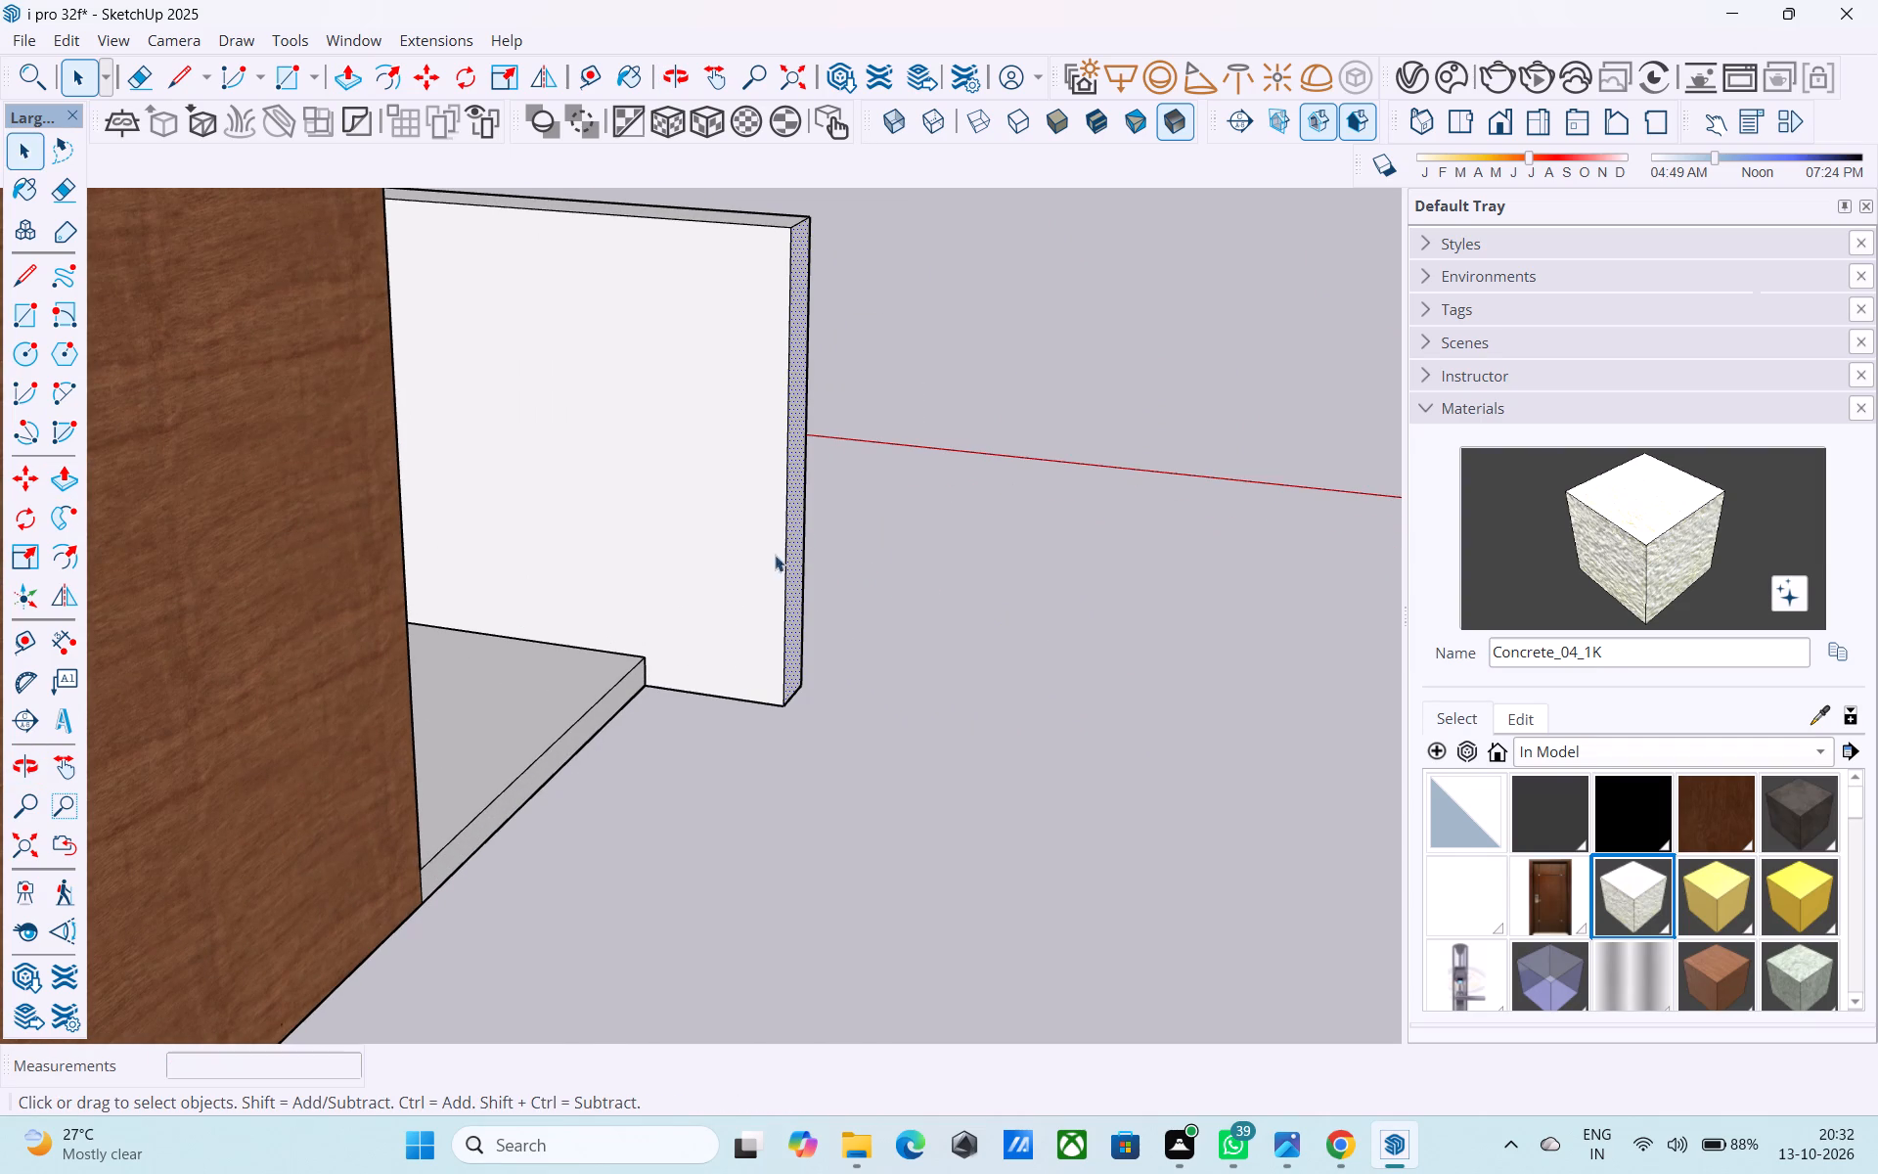
left_click(530, 775)
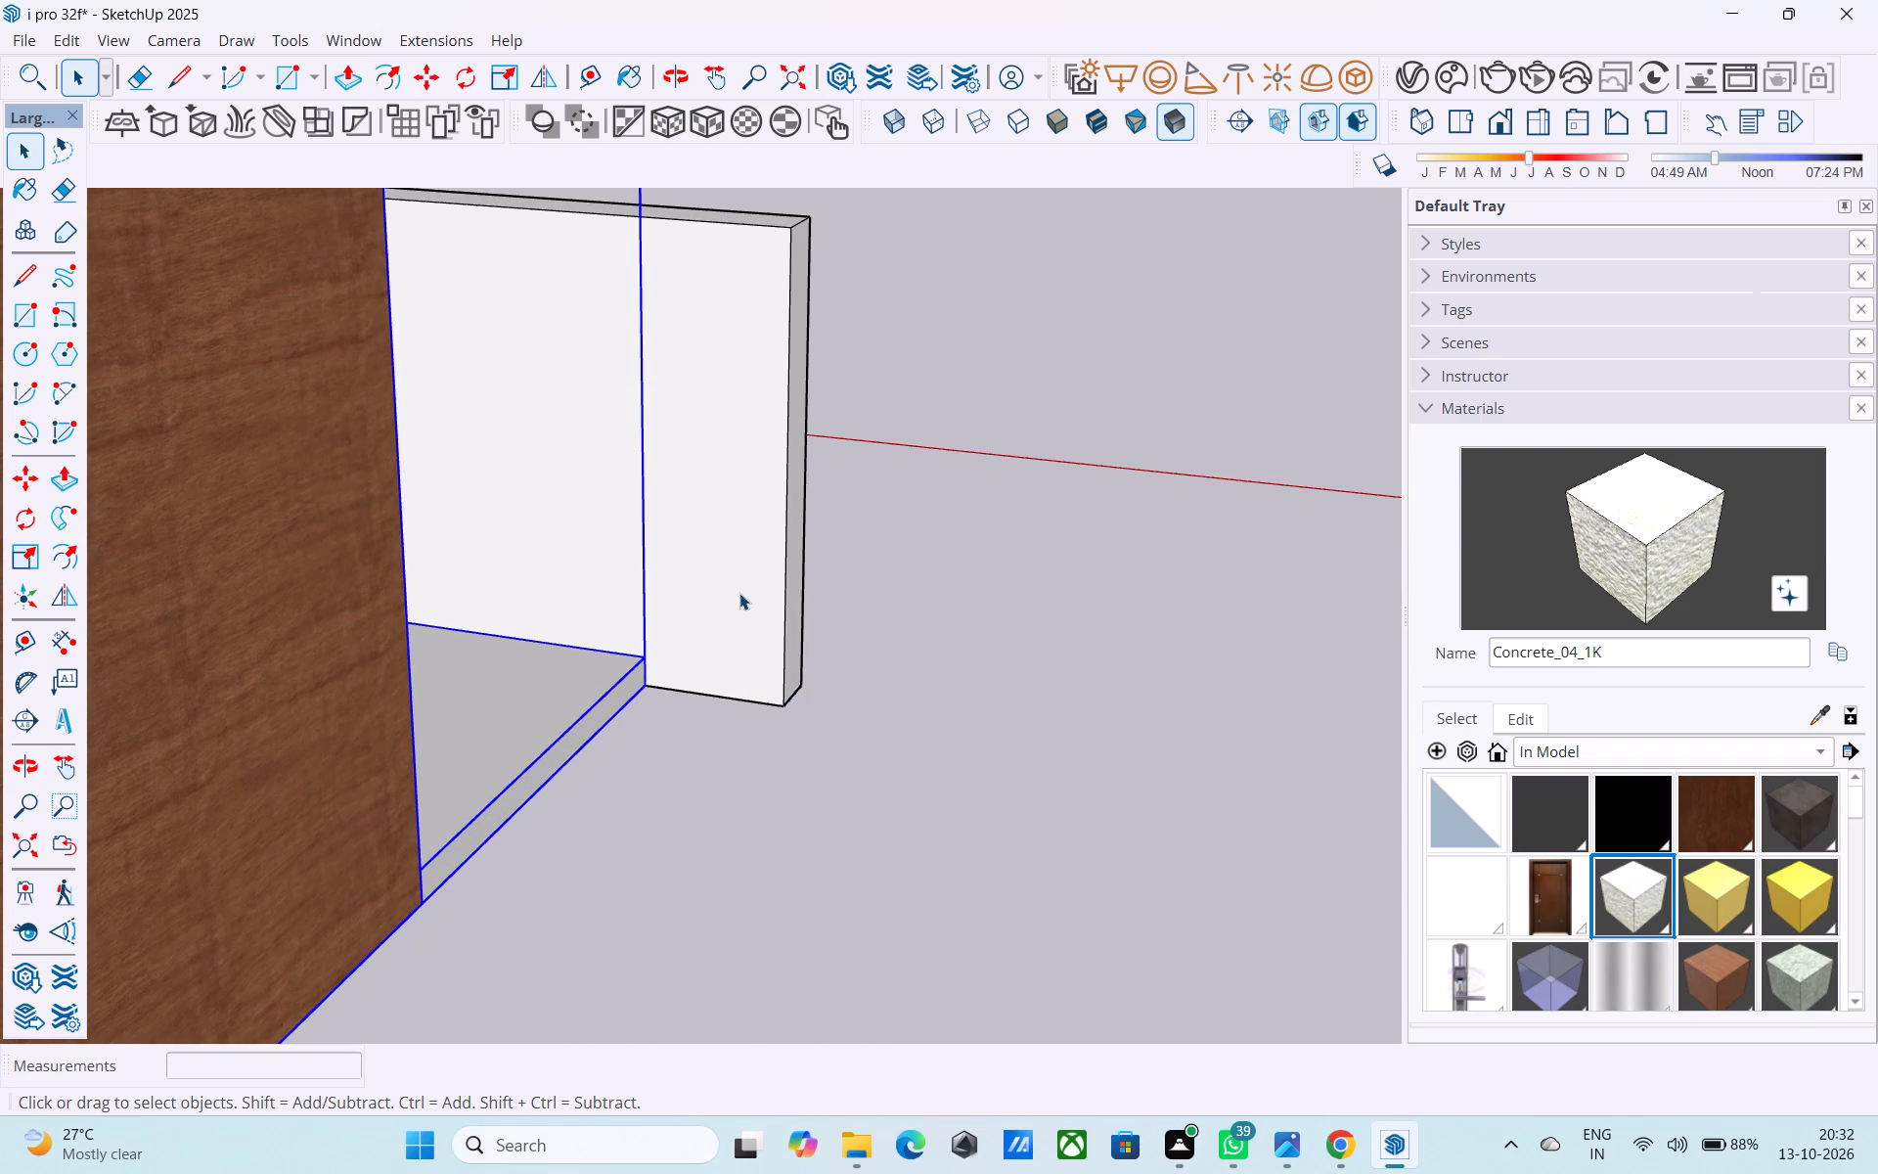
left_click(739, 593)
left_click(784, 608)
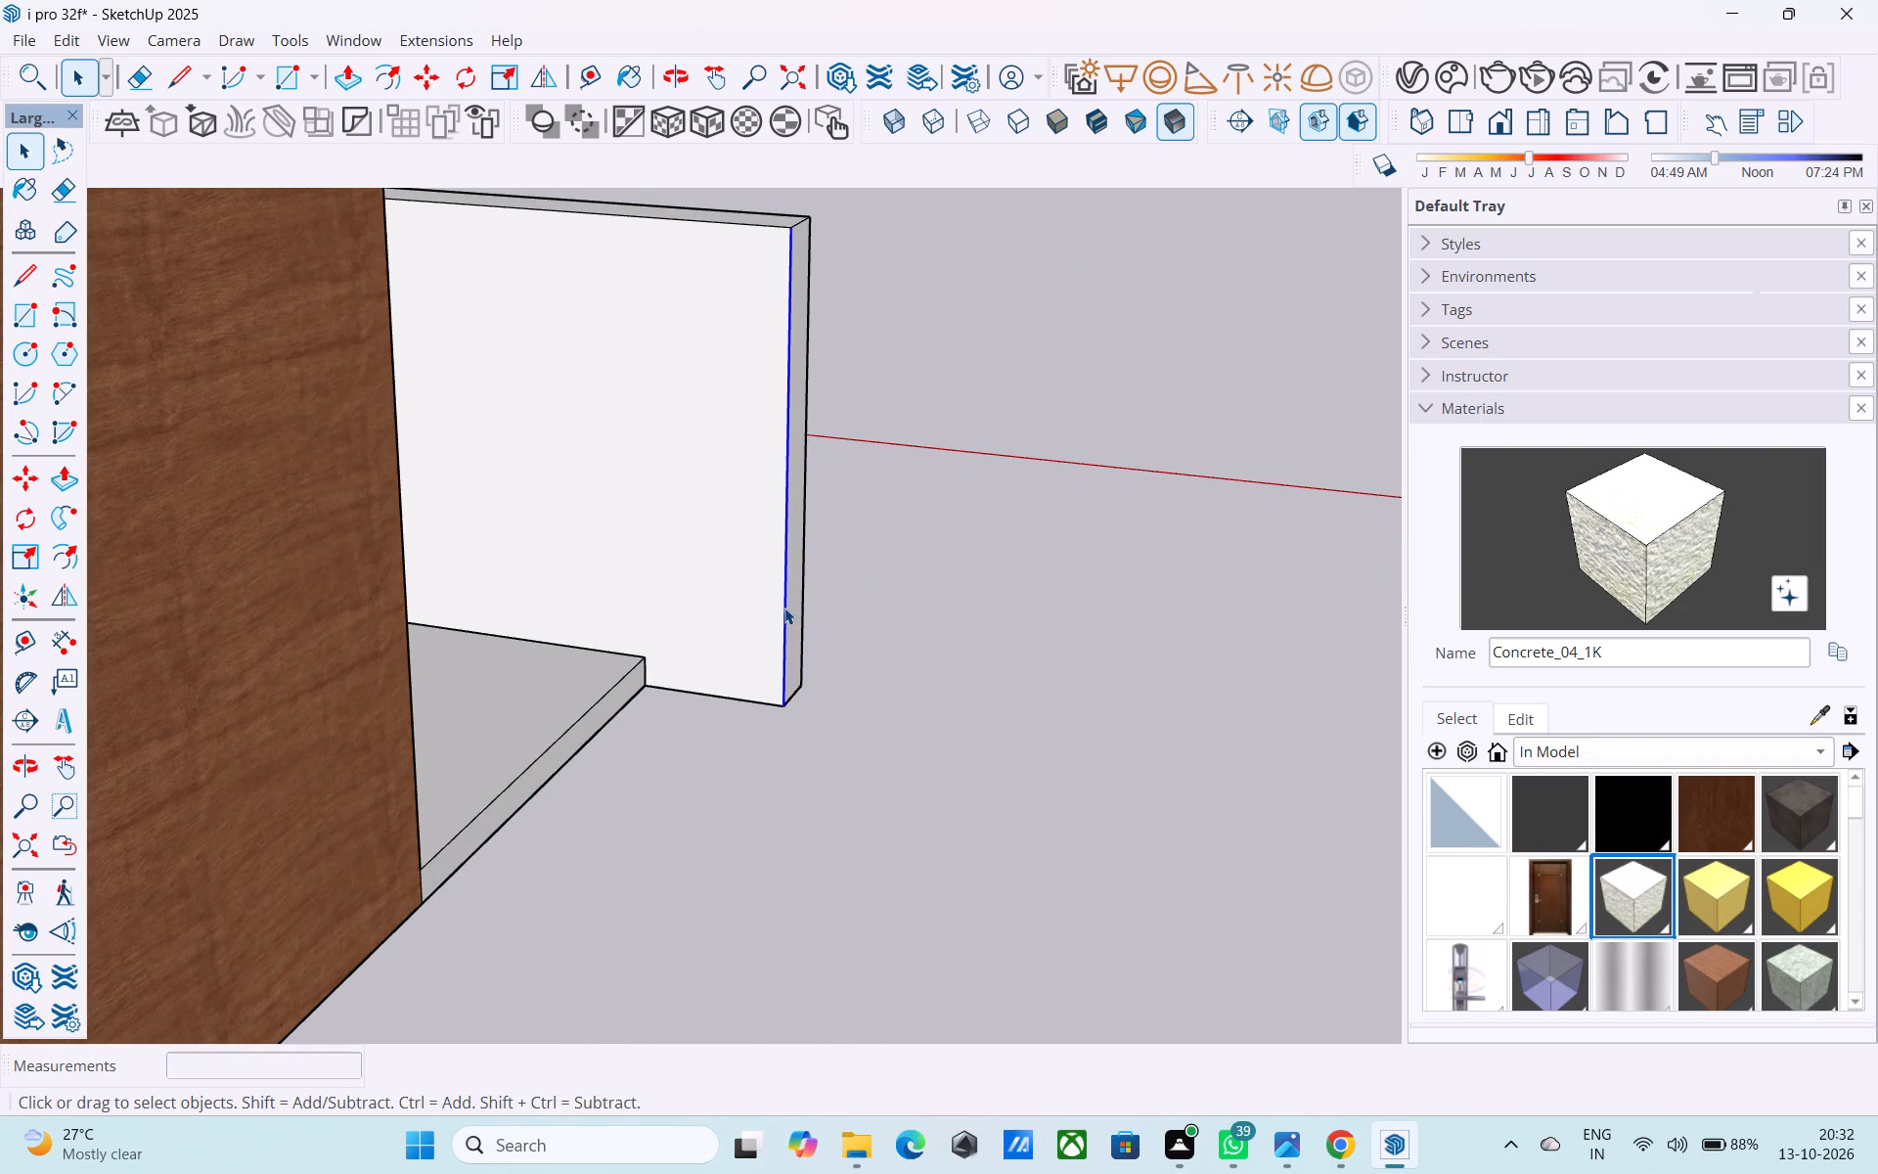
key("m")
left_click_drag(778, 707, 769, 707)
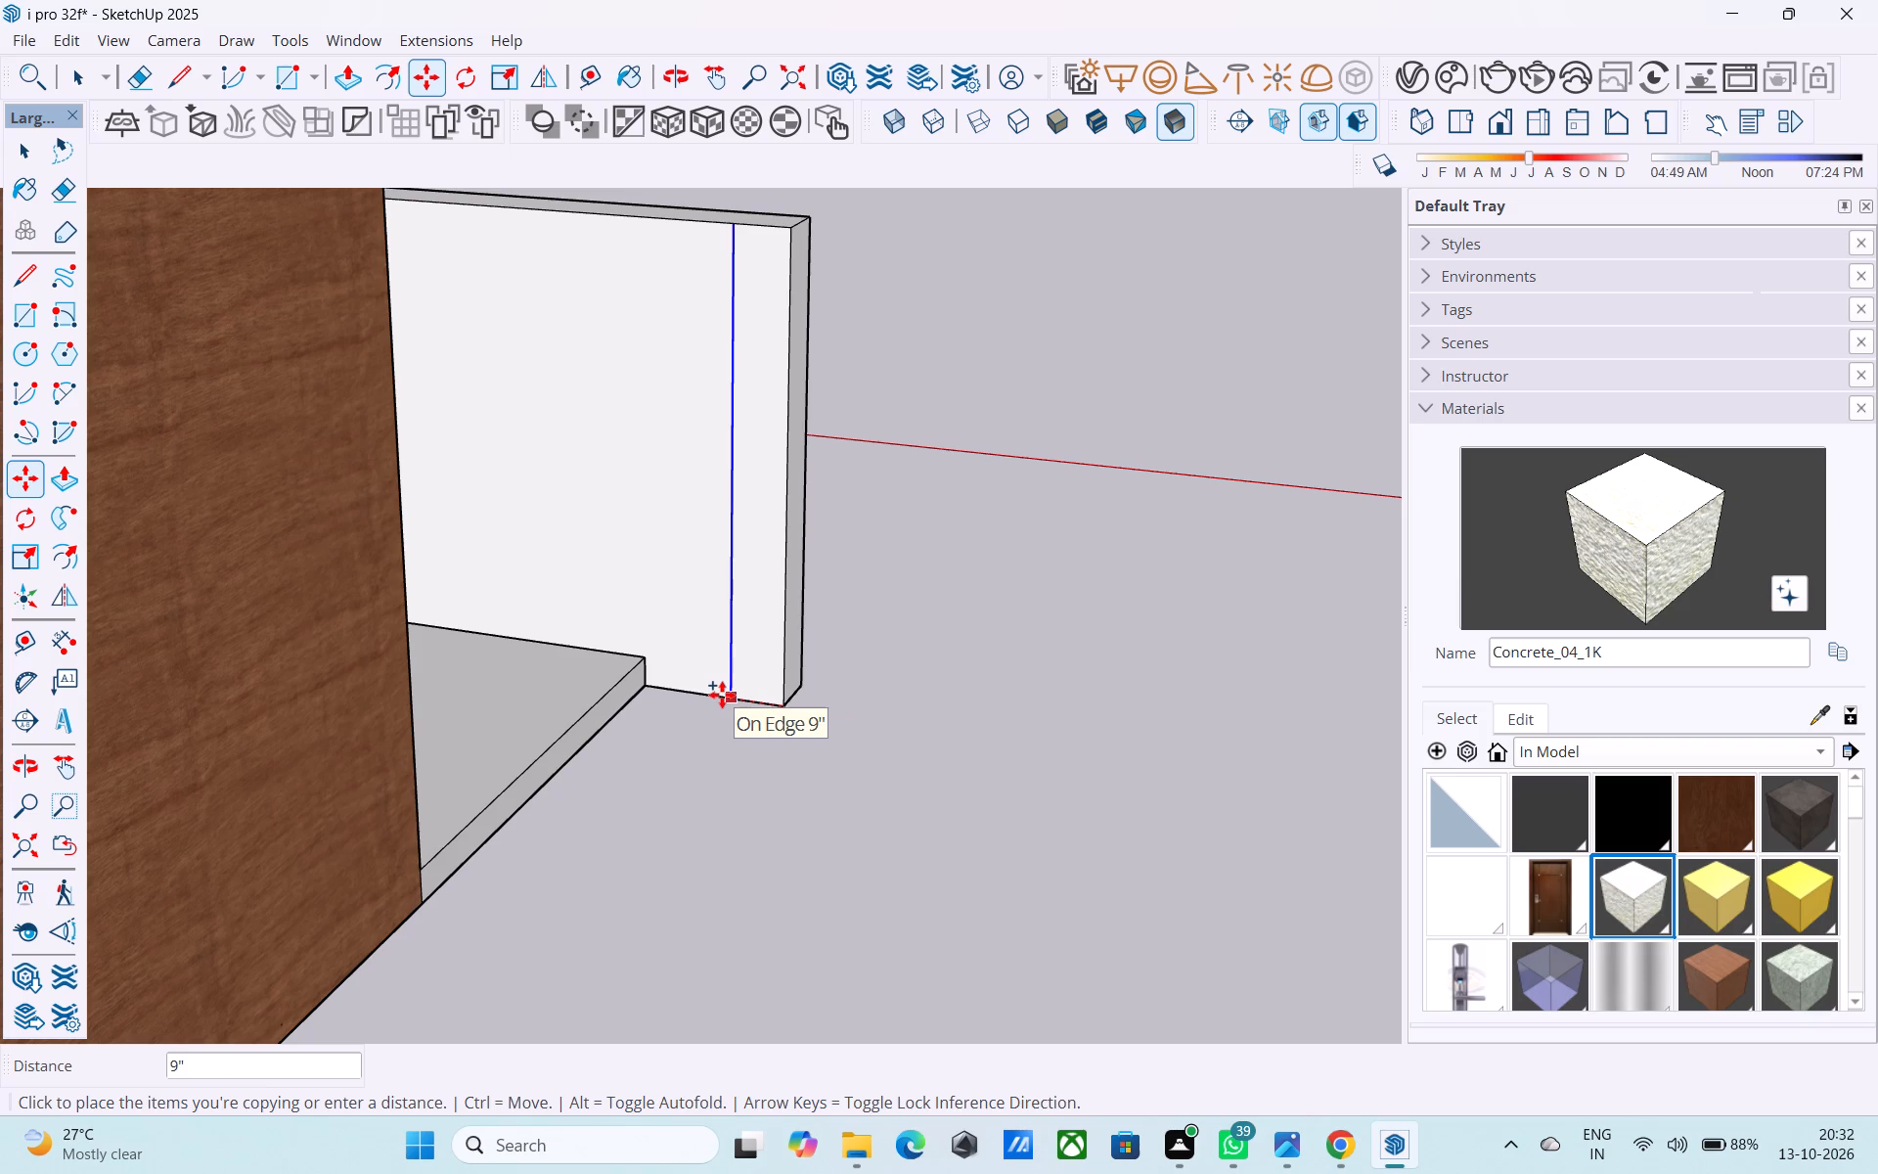
key("9")
key("shift+quotedbl")
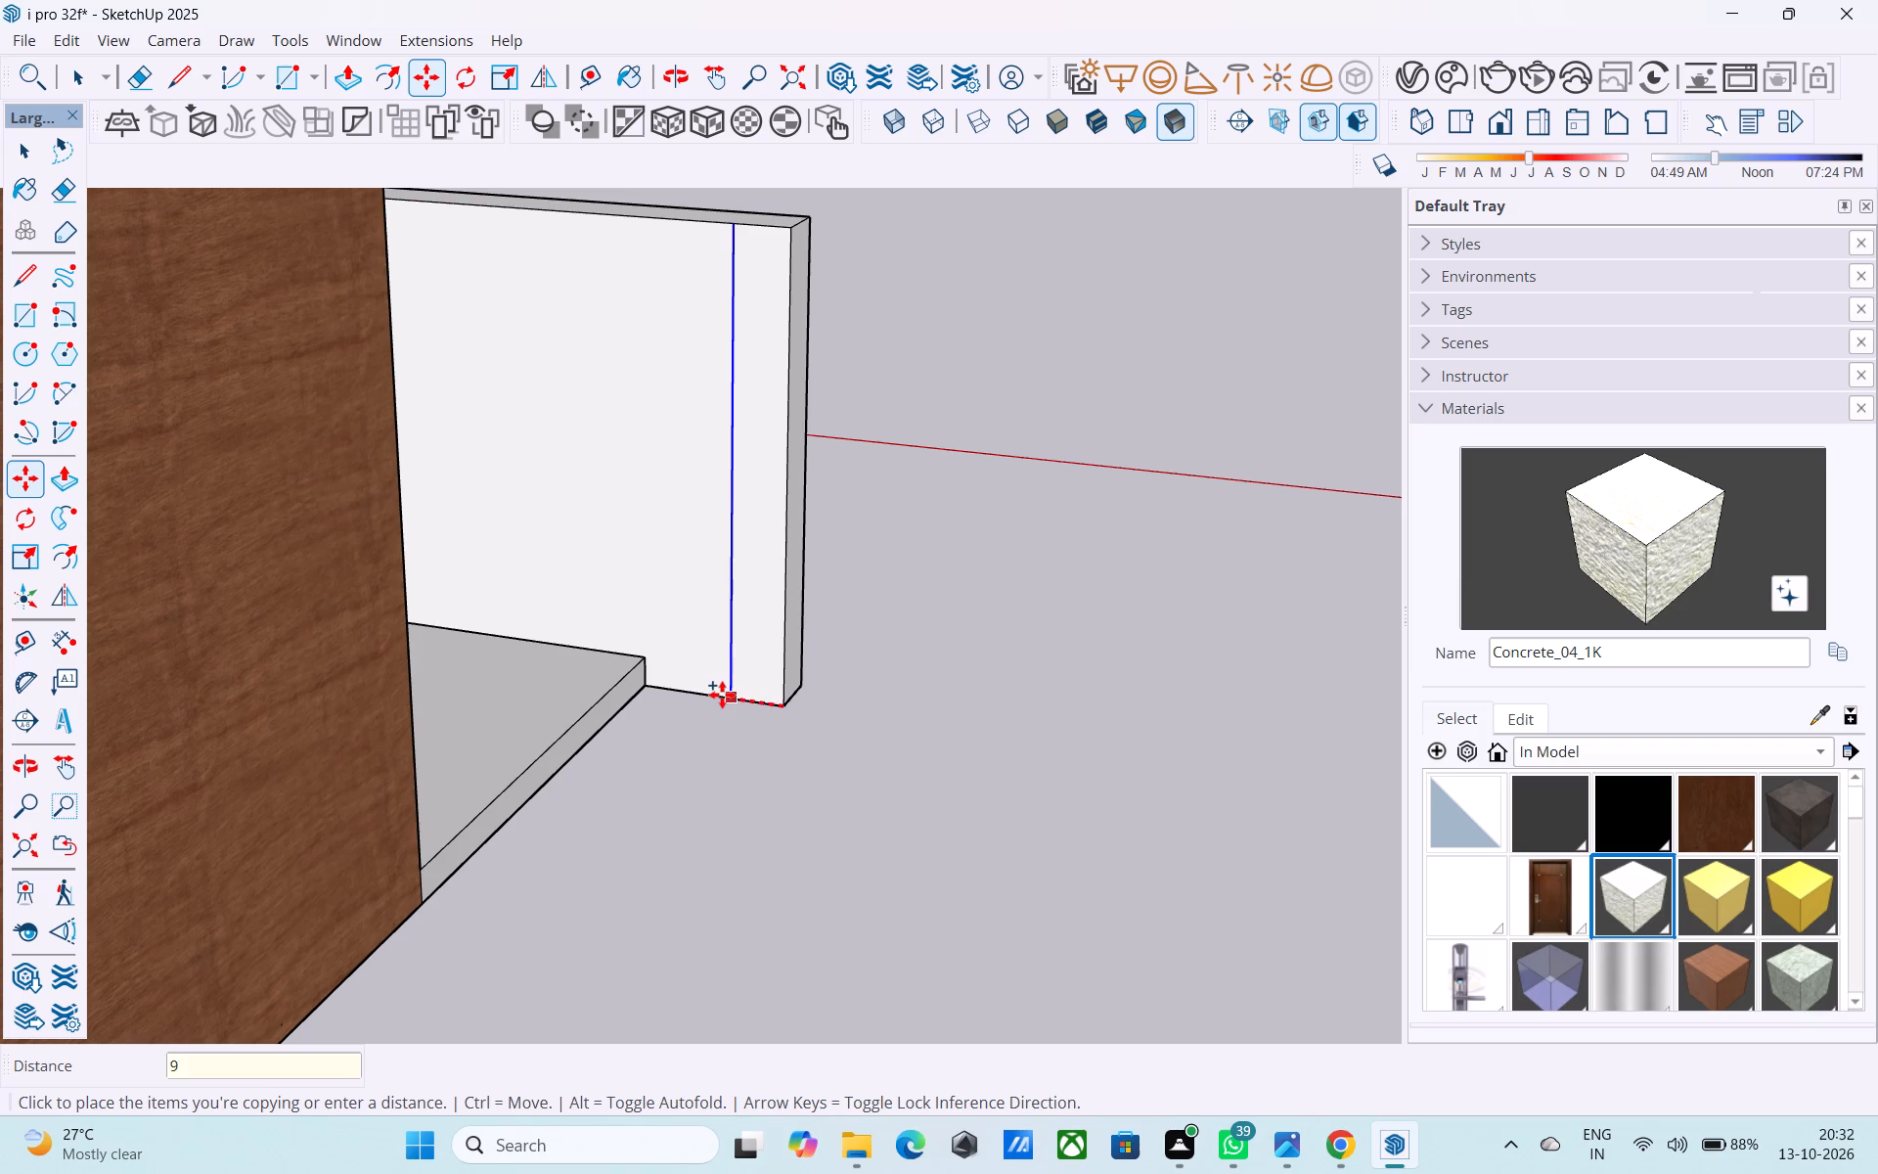
key("Return")
key("space")
Extrude the 9" strip at the wall's rear end about 32' 5" across the back of the house as a rear boundary wall.
left_click(778, 633)
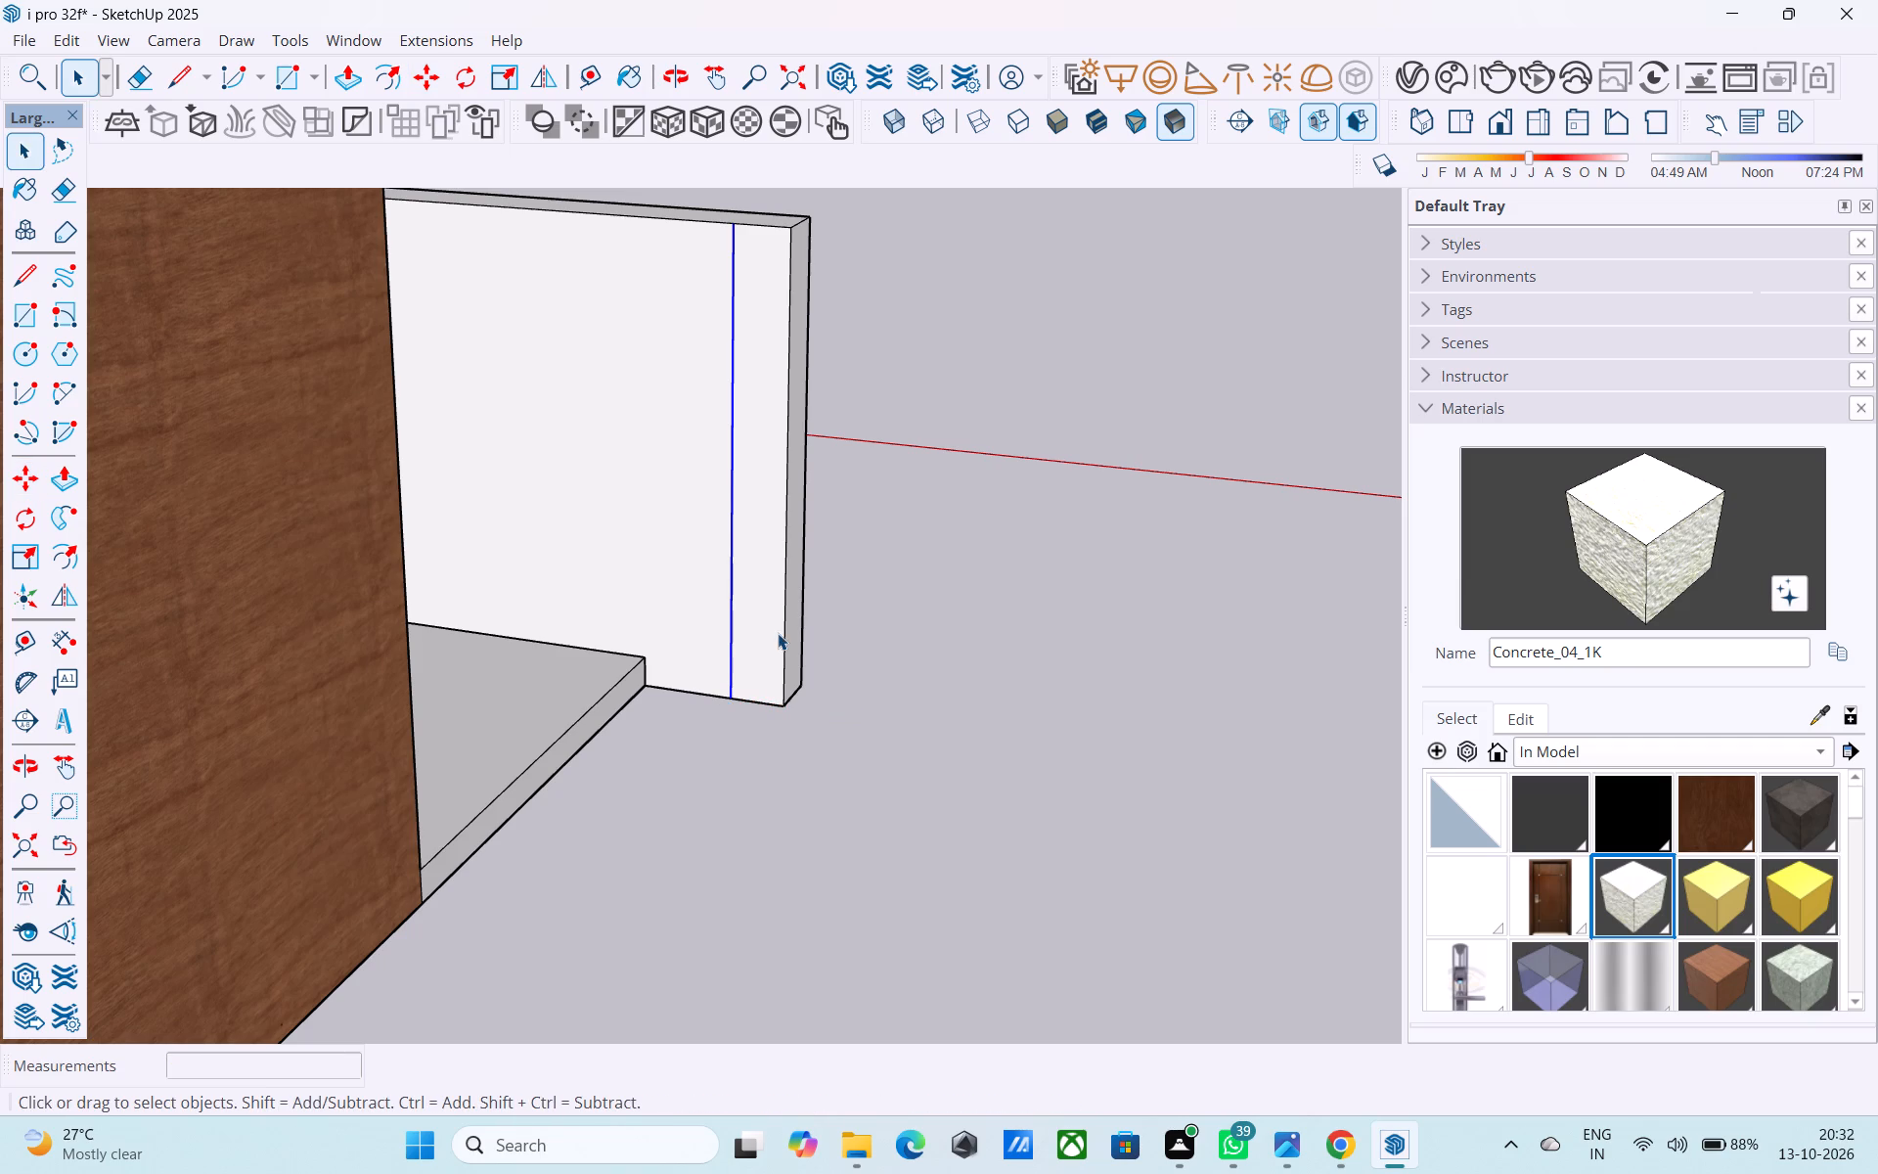
key("p")
left_click(778, 633)
scroll(741, 716, "down", 15)
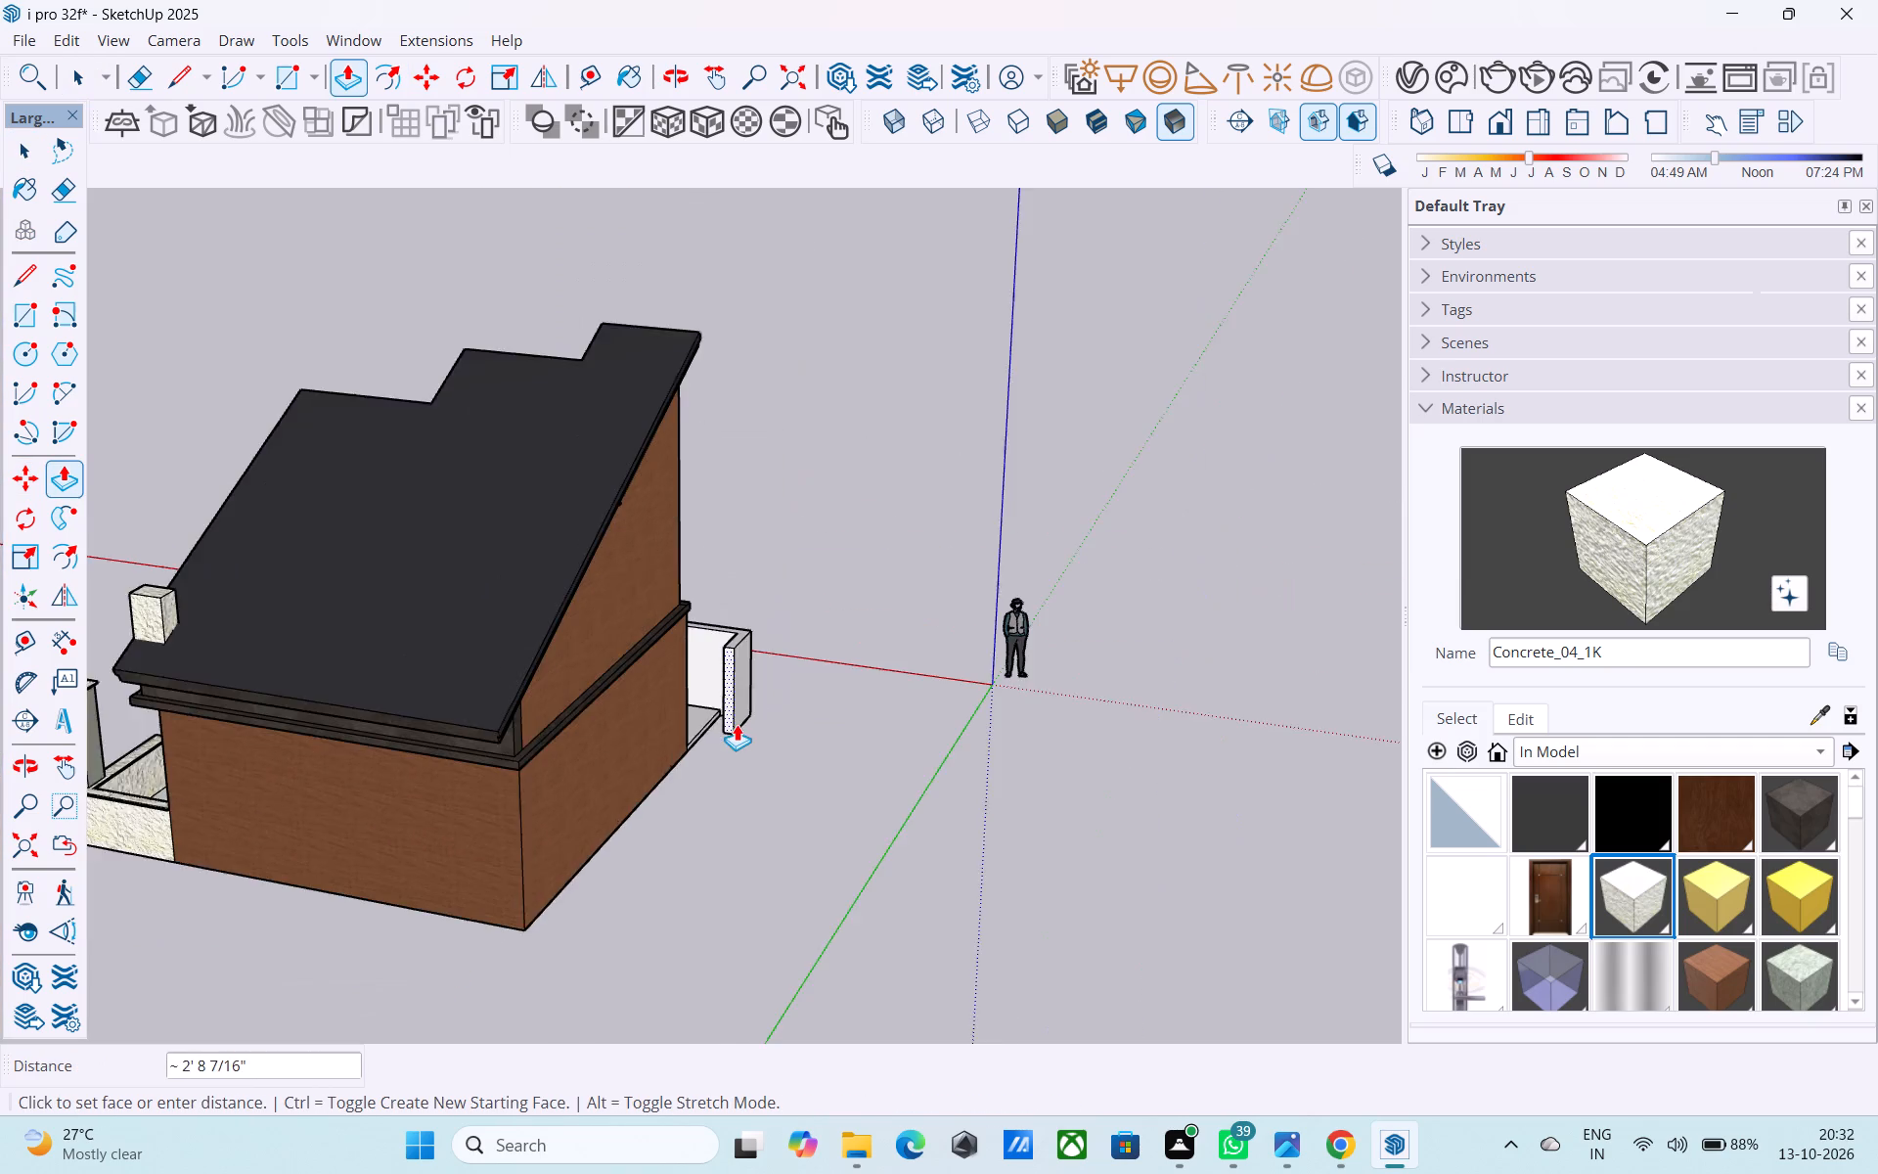
scroll(737, 724, "down", 5)
middle_click_drag(305, 839, 1161, 804)
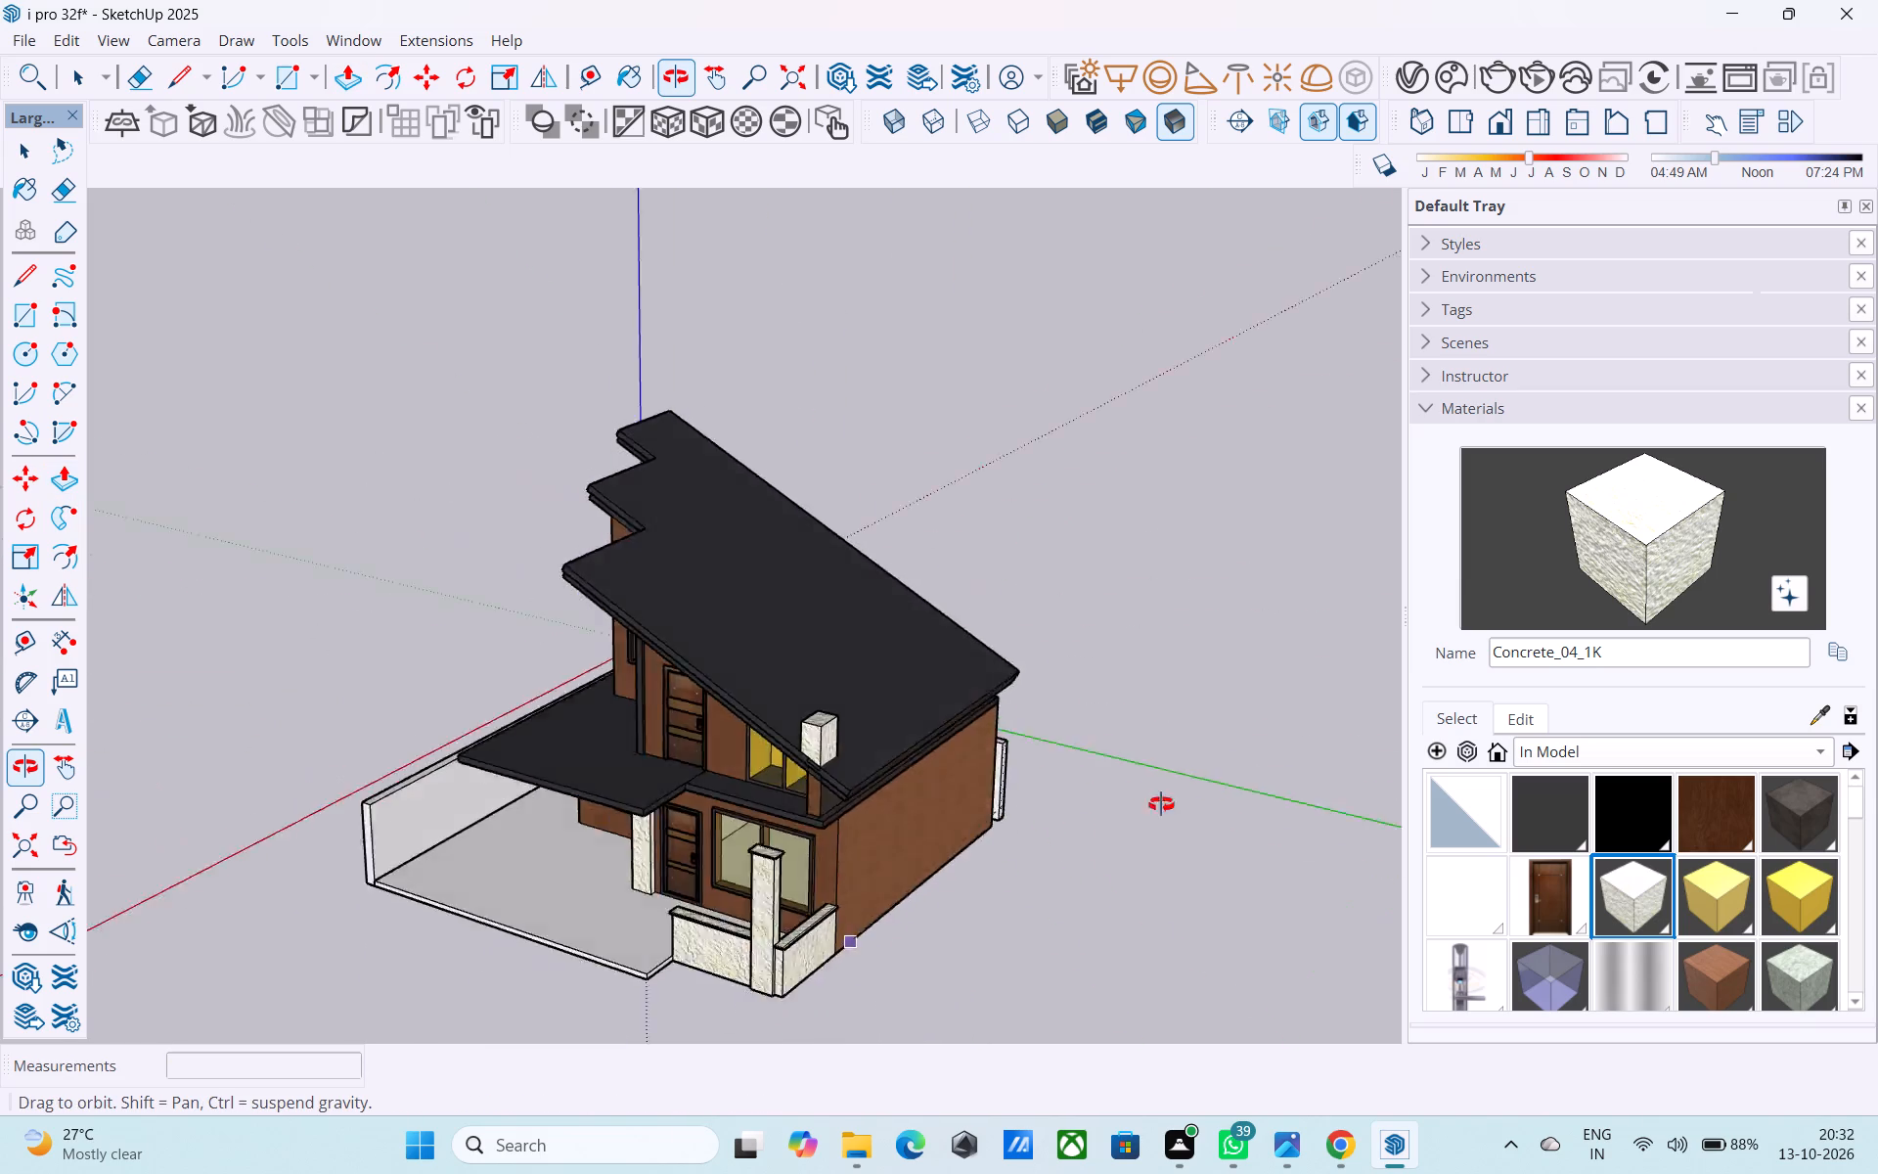
middle_click_drag(1161, 804, 1011, 809)
scroll(810, 806, "up", 8)
left_click(815, 806)
middle_click_drag(920, 735, 491, 751)
scroll(909, 732, "up", 1)
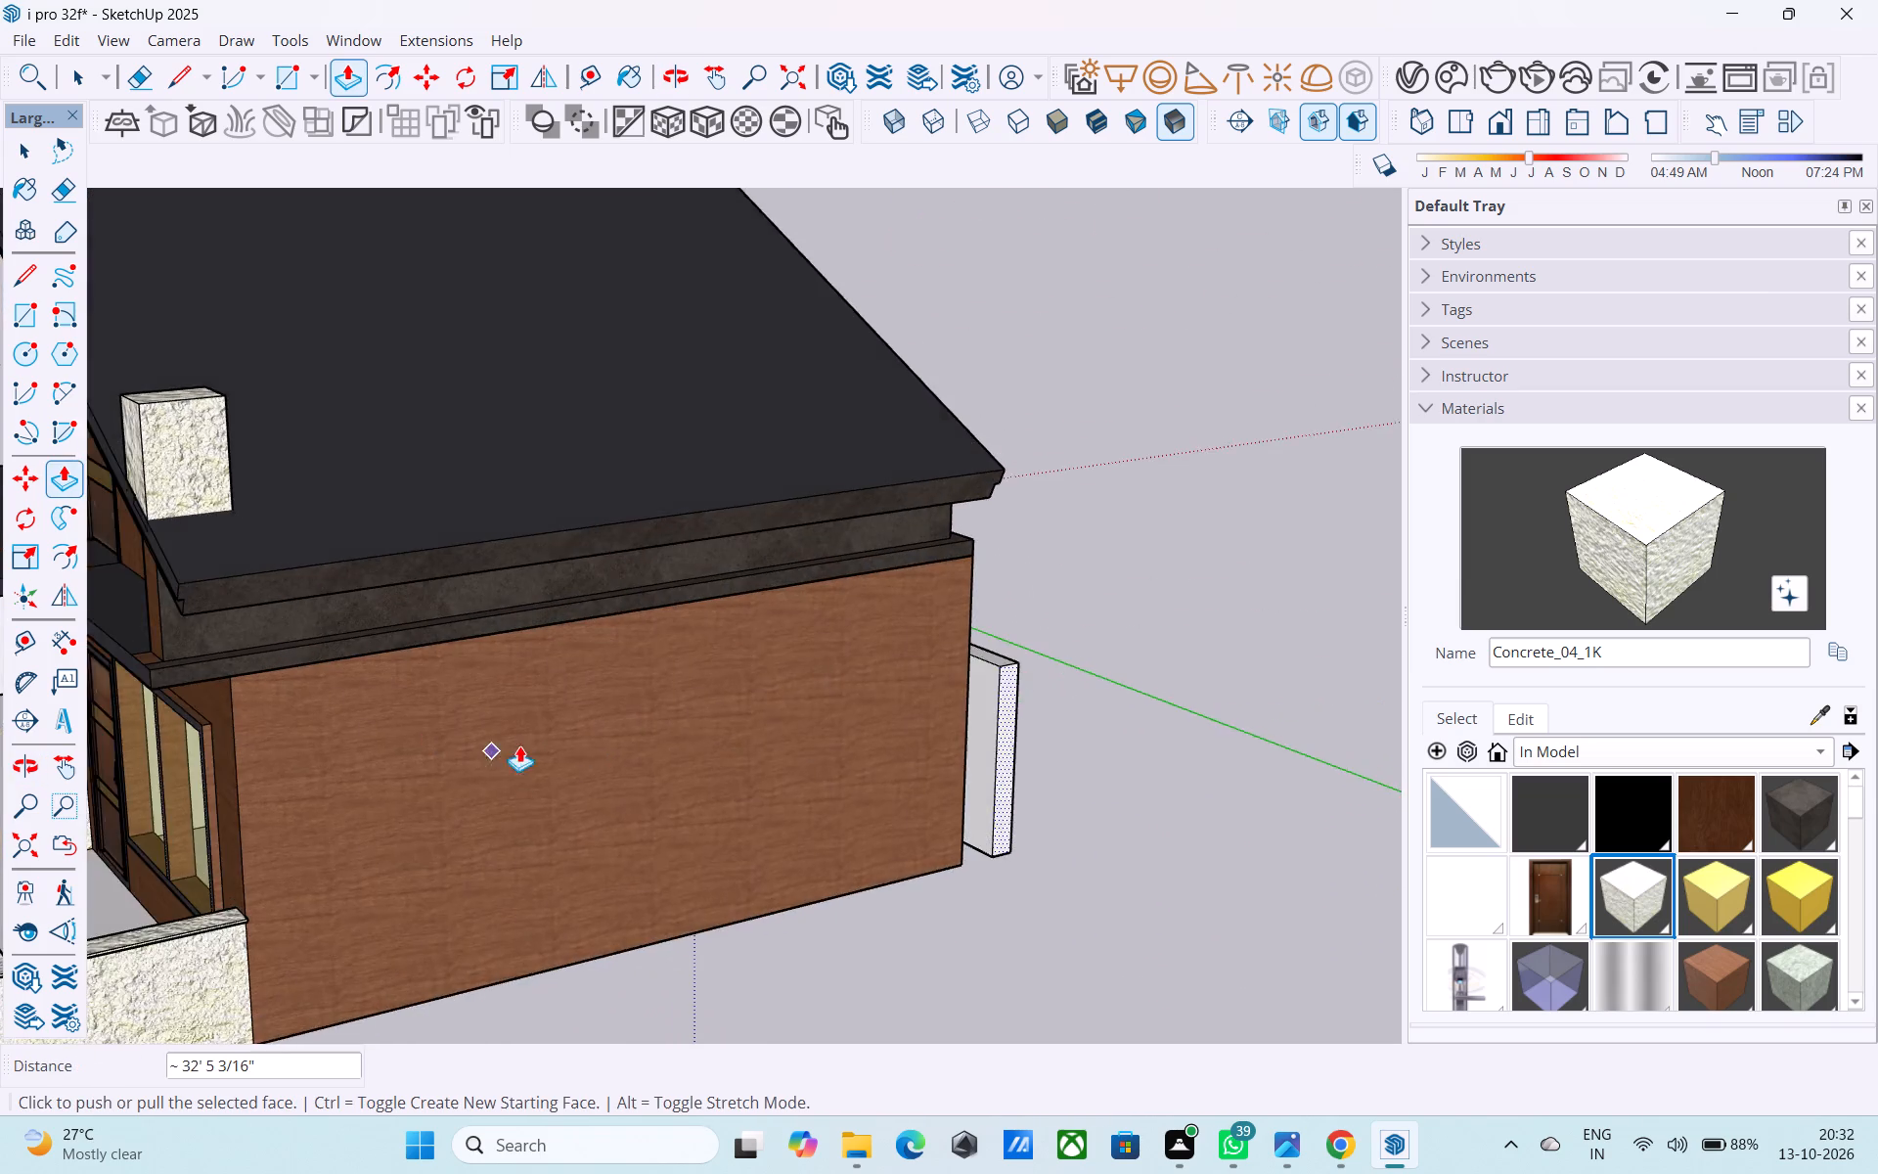
scroll(848, 740, "up", 5)
Extend the free end of the rear boundary wall by 2' past the side of the house.
left_click(1101, 765)
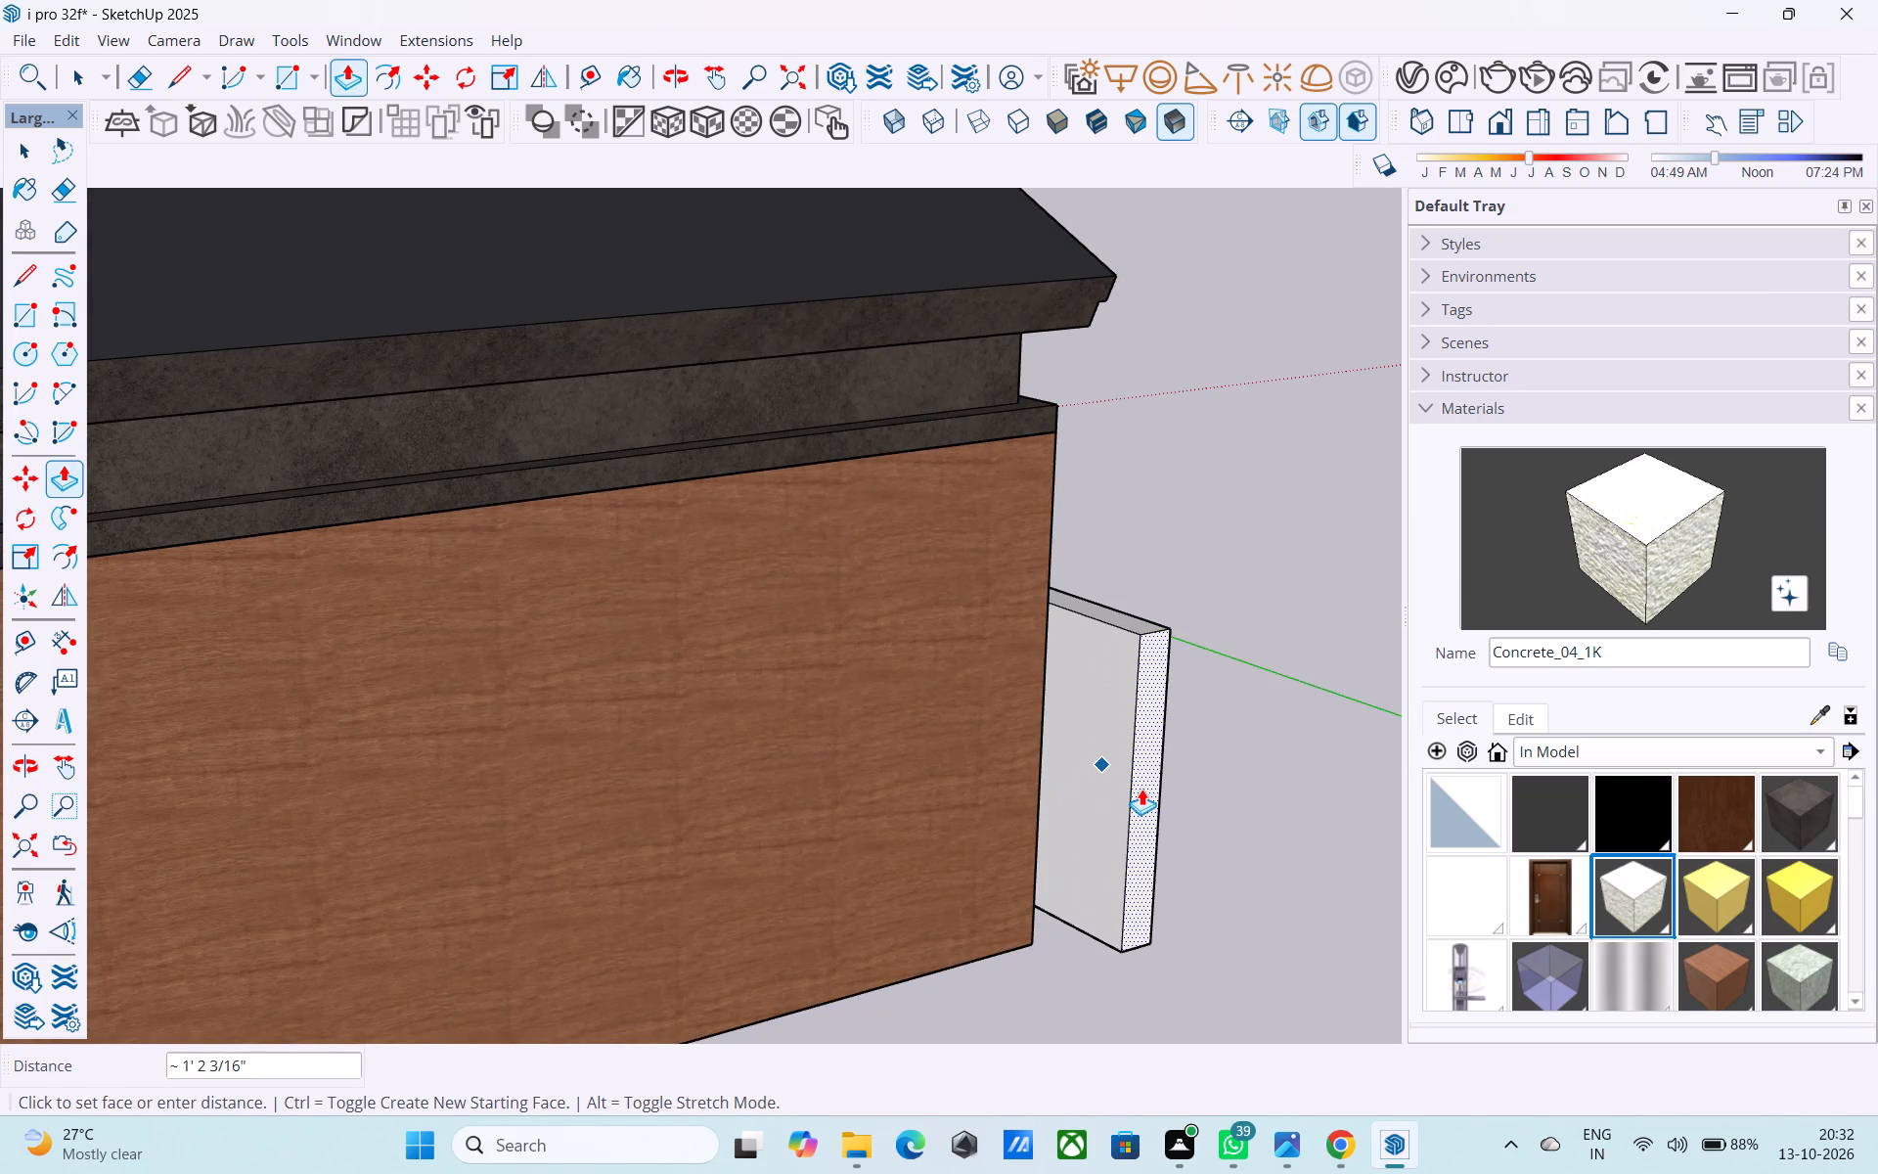
type("2'")
key("Return")
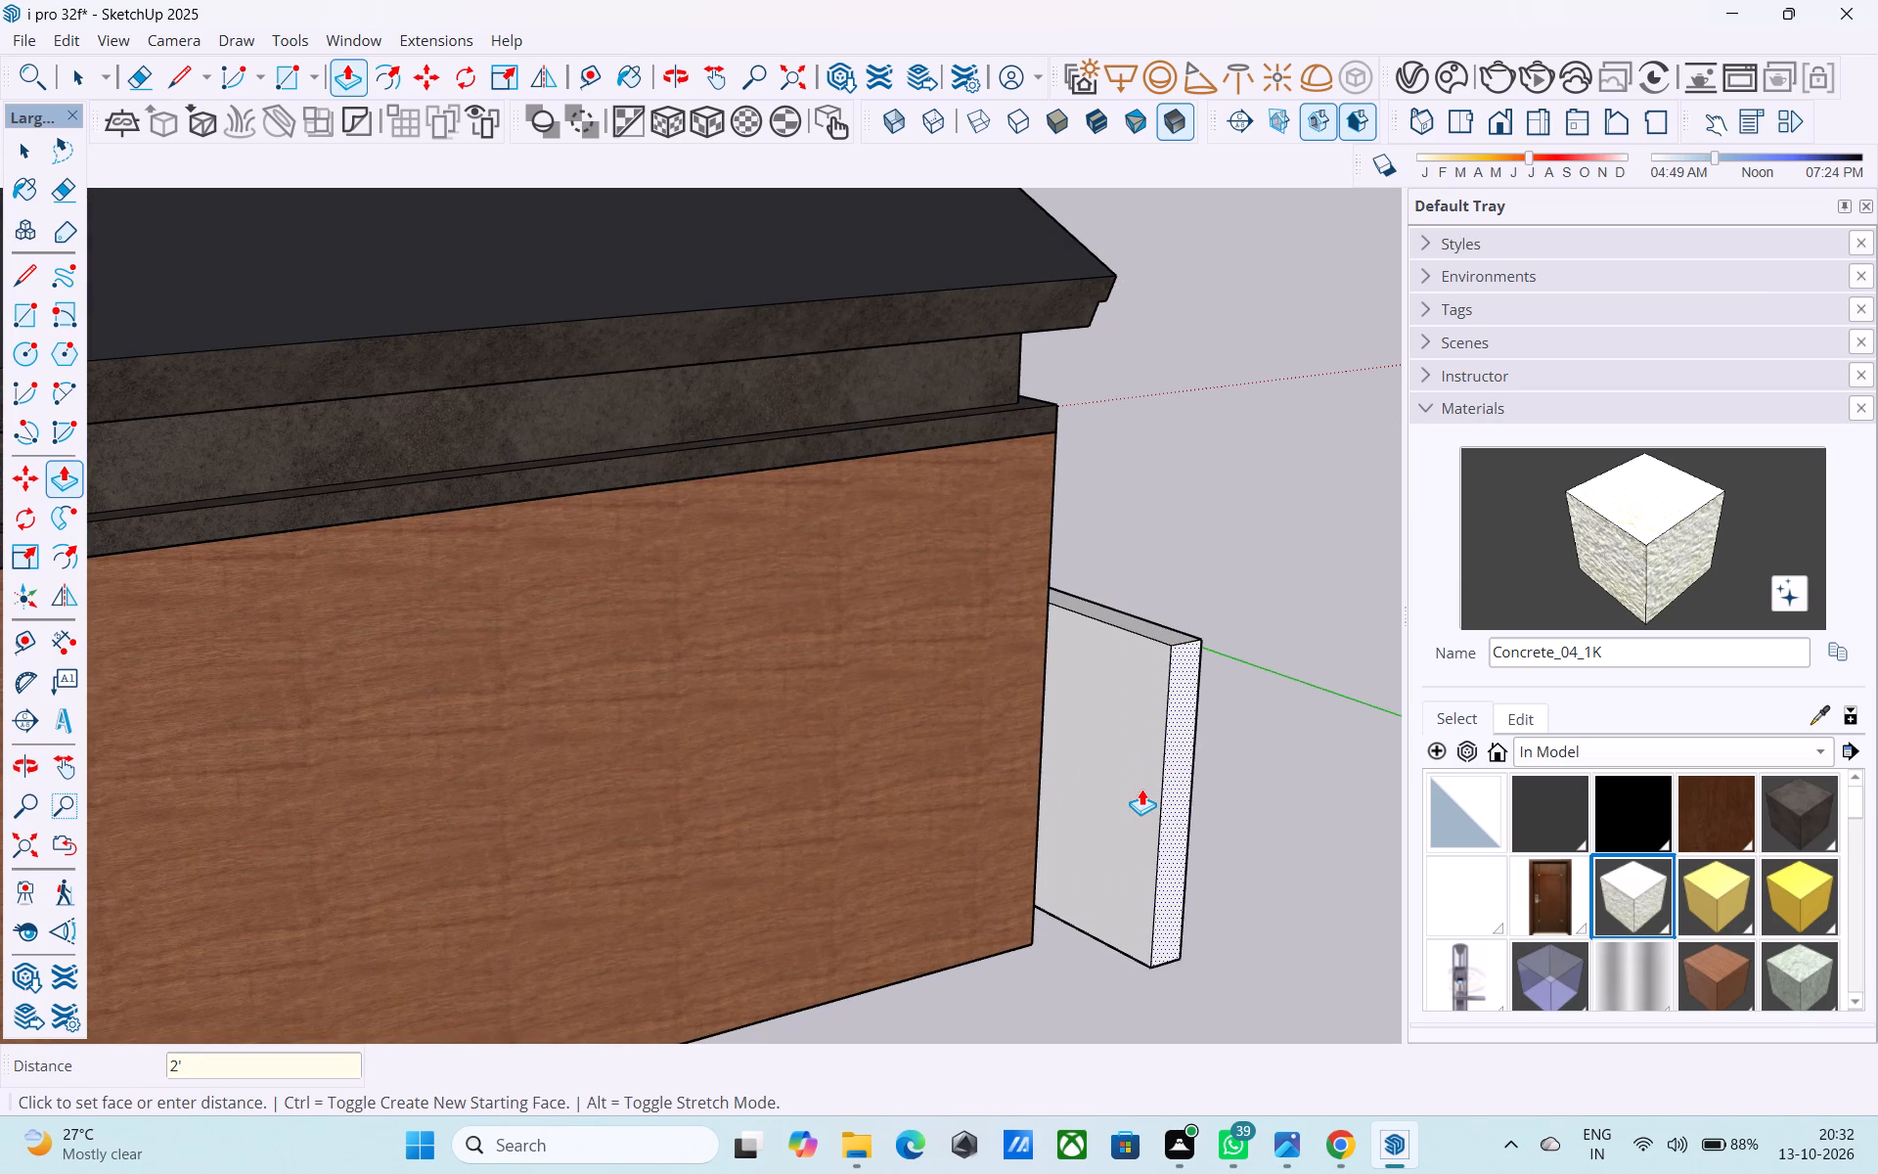
key("space")
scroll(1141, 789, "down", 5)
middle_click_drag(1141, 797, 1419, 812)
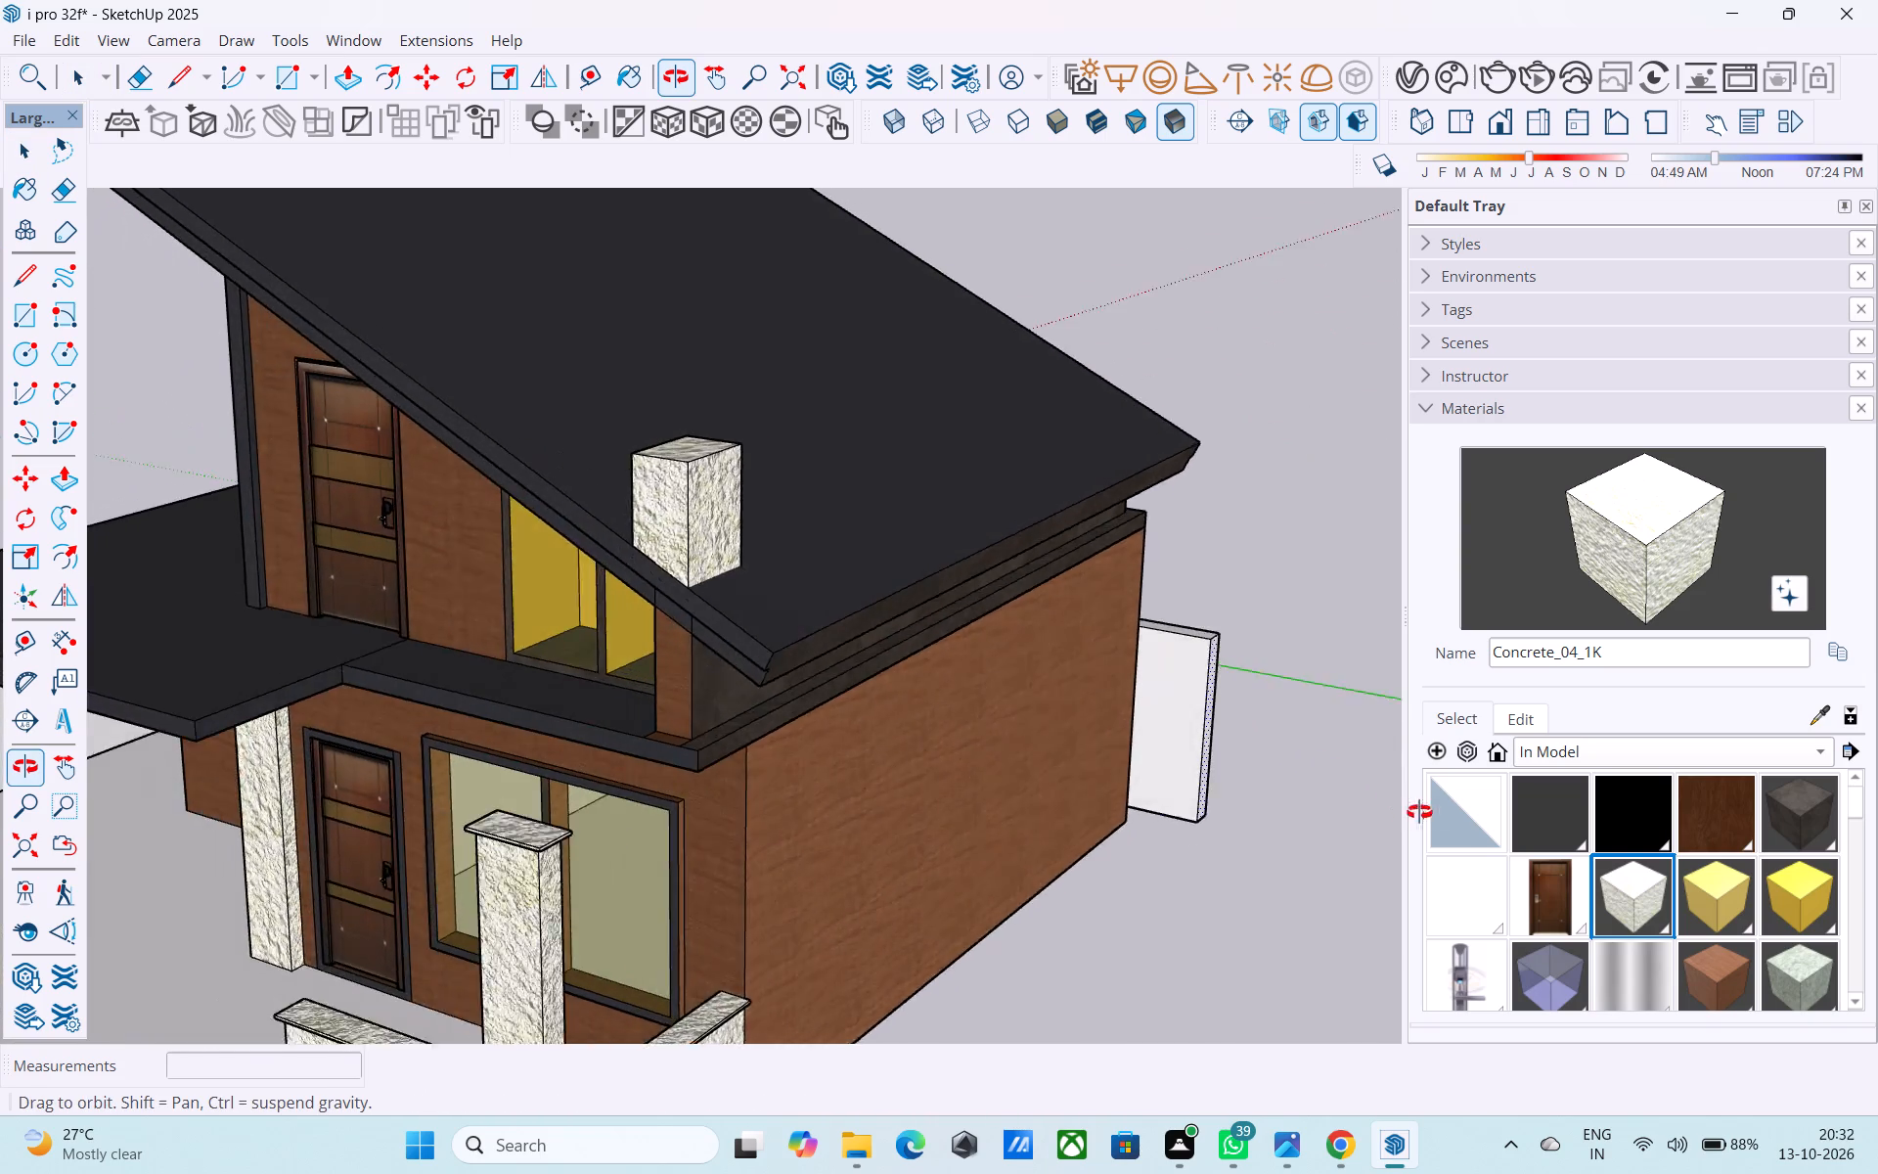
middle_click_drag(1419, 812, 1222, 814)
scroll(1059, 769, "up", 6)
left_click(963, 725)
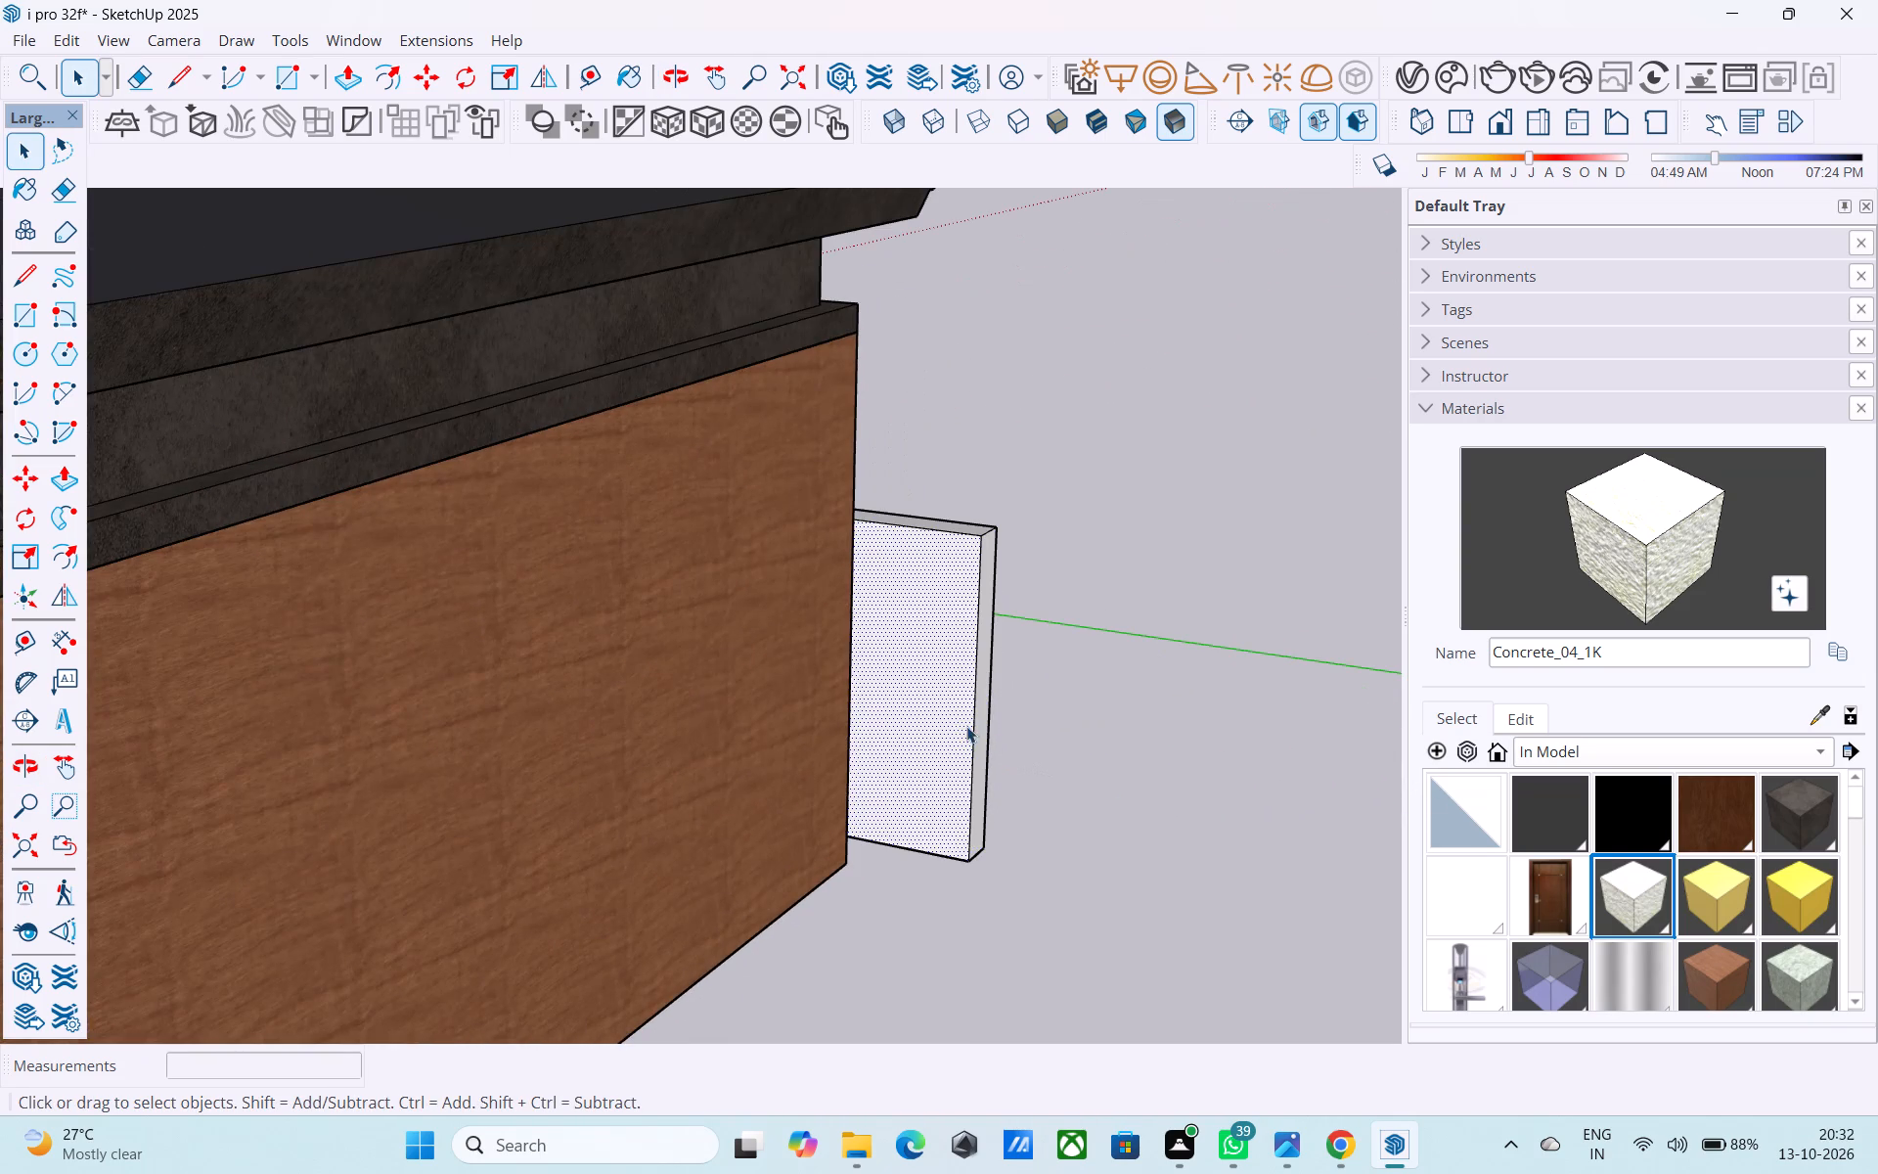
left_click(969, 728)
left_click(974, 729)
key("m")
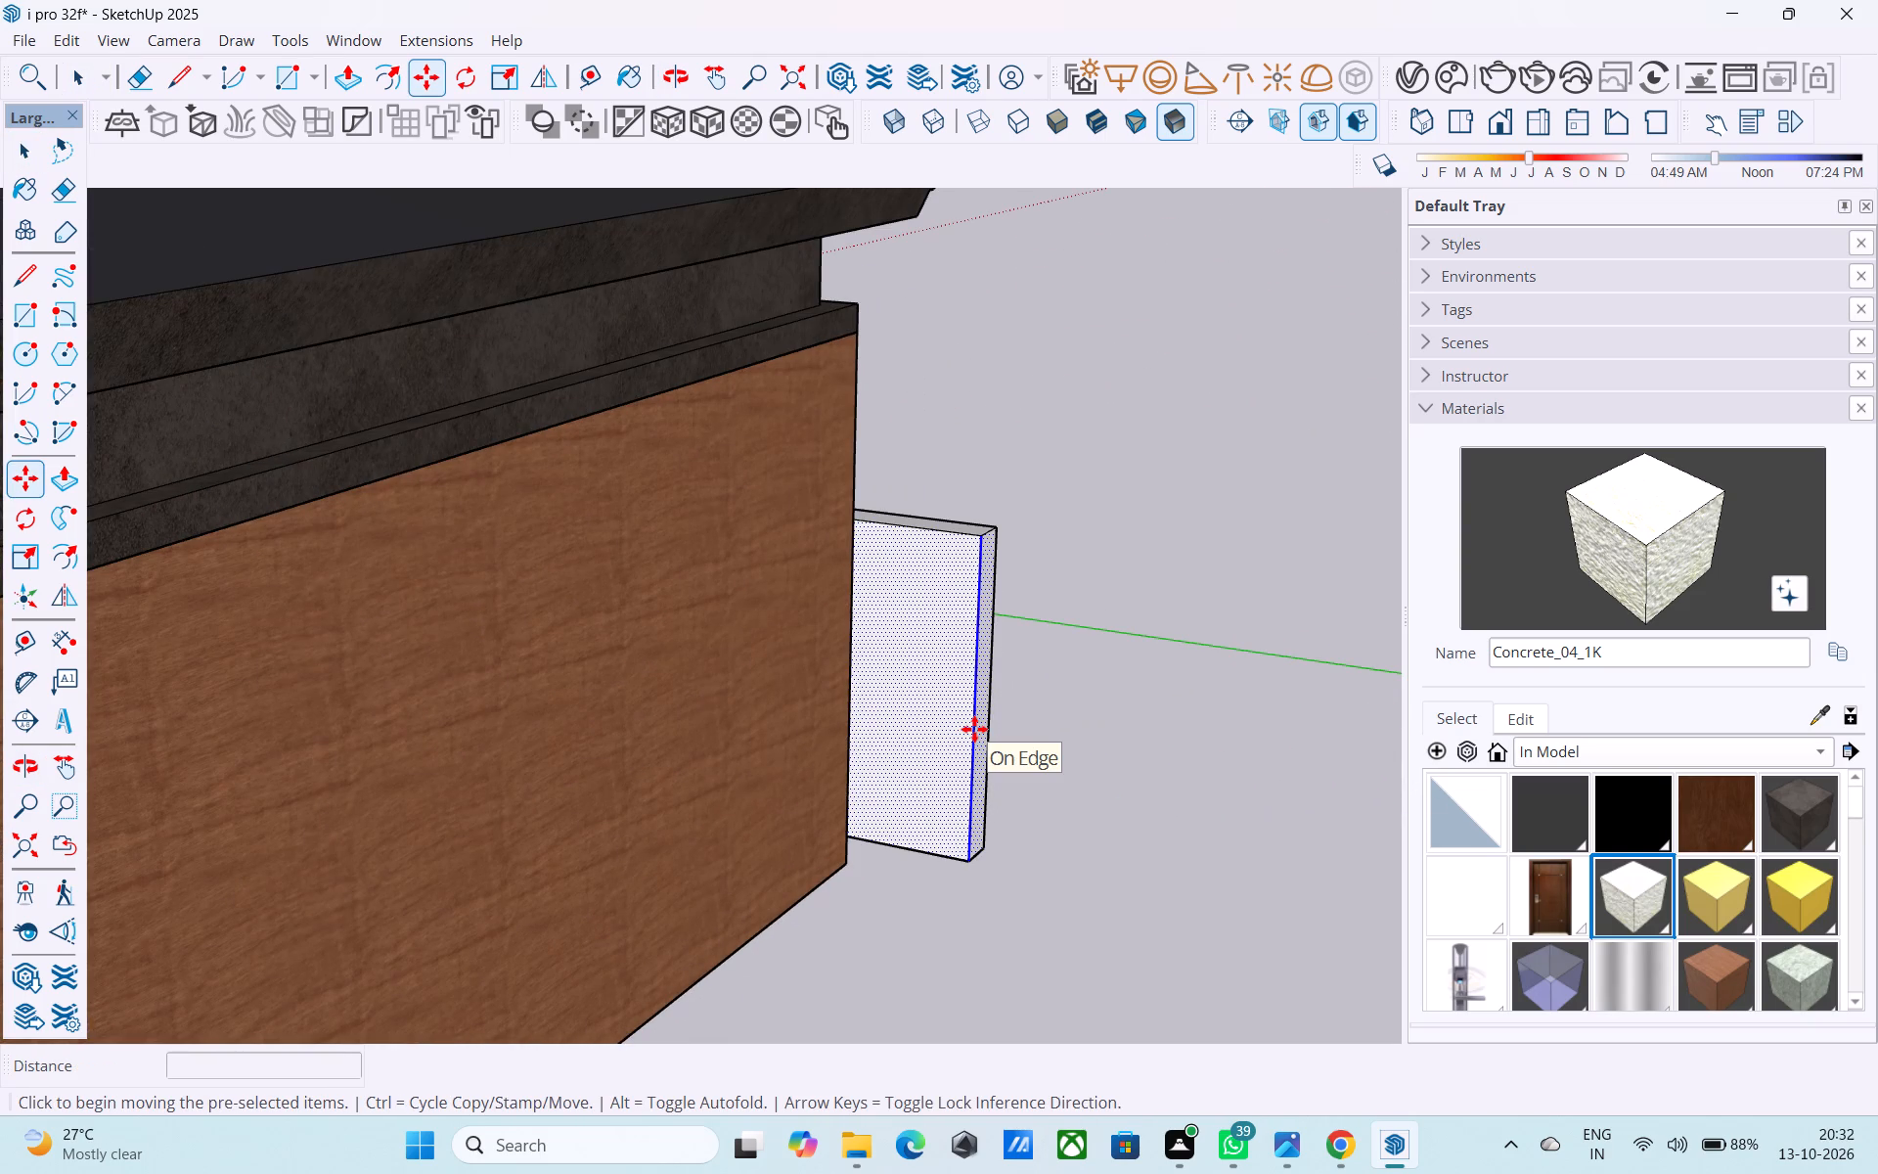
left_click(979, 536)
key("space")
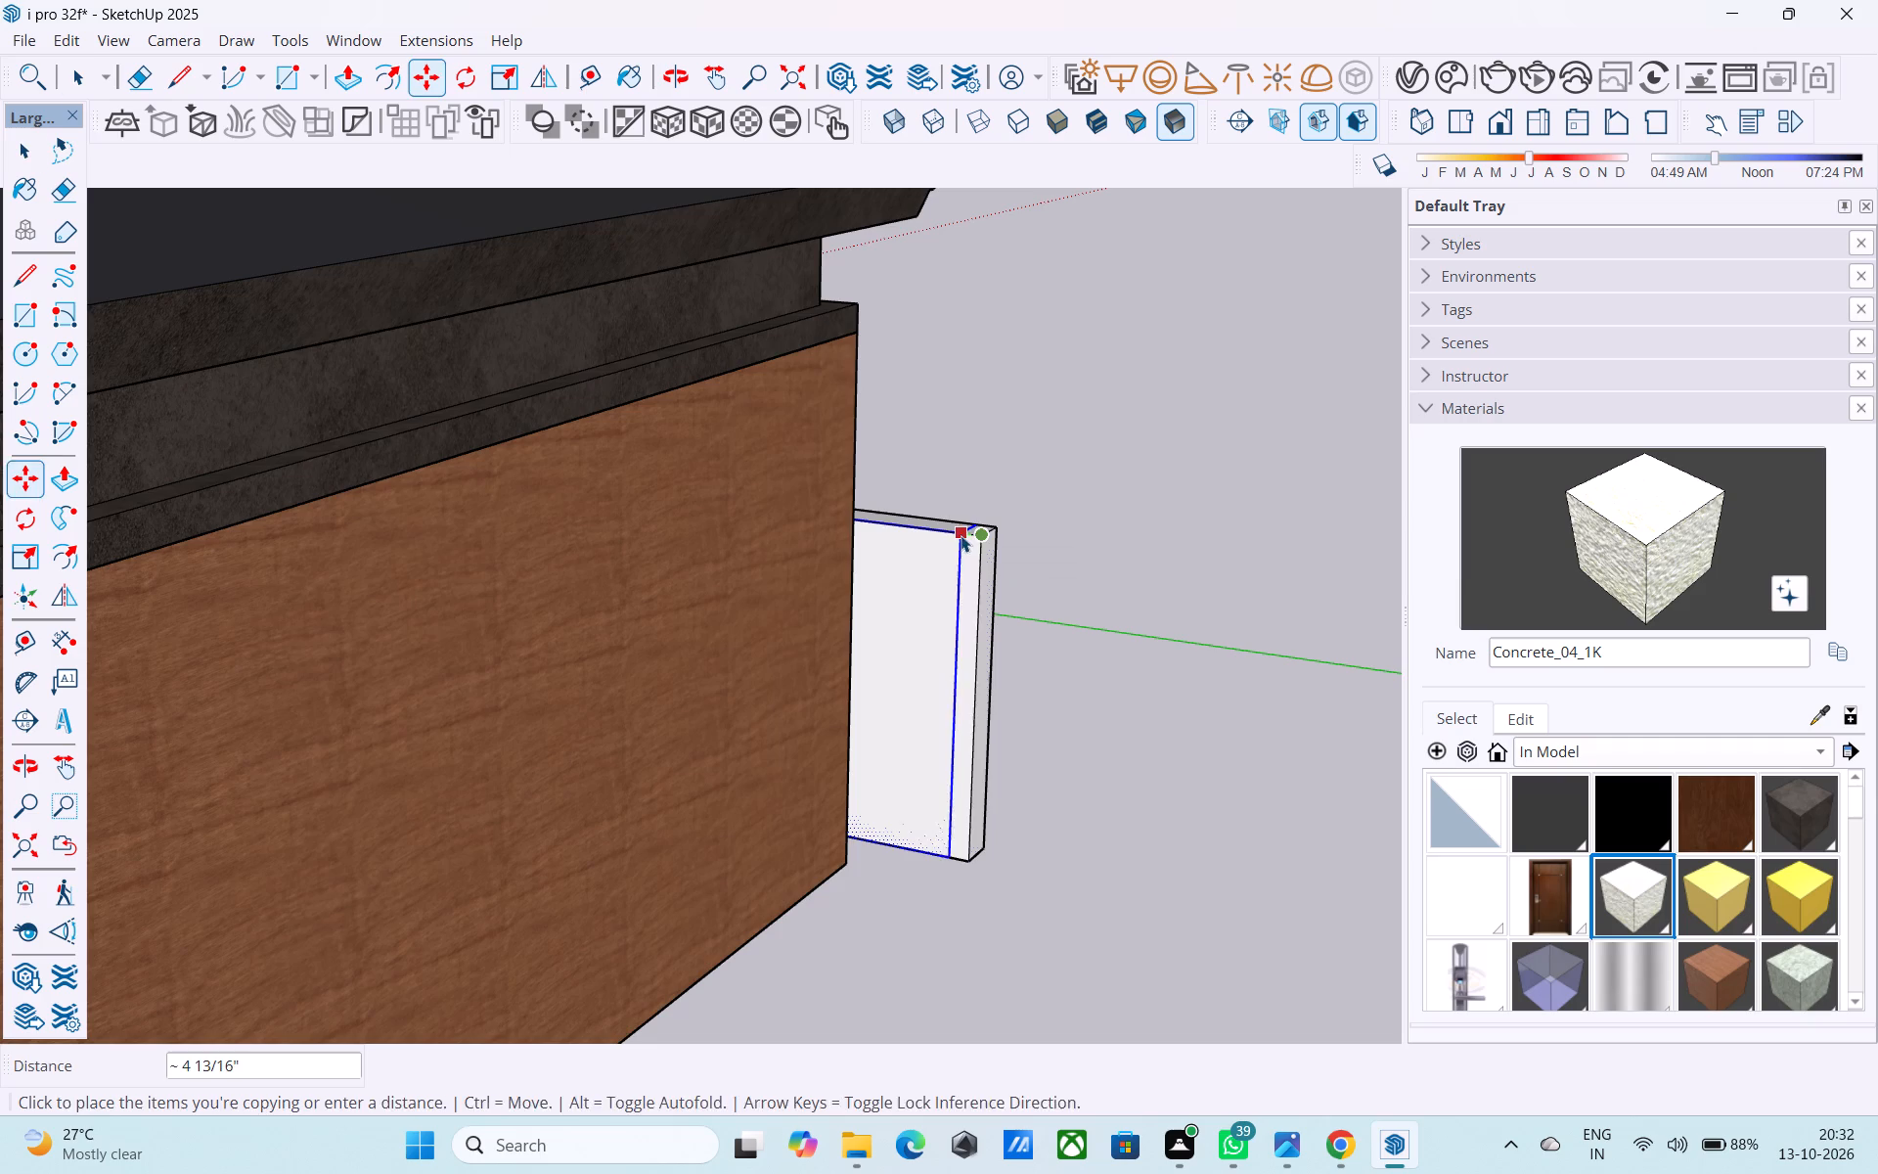
Copy the vertical edge at the rear wall's free end a short way inward on its house-facing side to mark a narrow strip.
scroll(1002, 582, "up", 3)
left_click(925, 581)
scroll(954, 592, "up", 3)
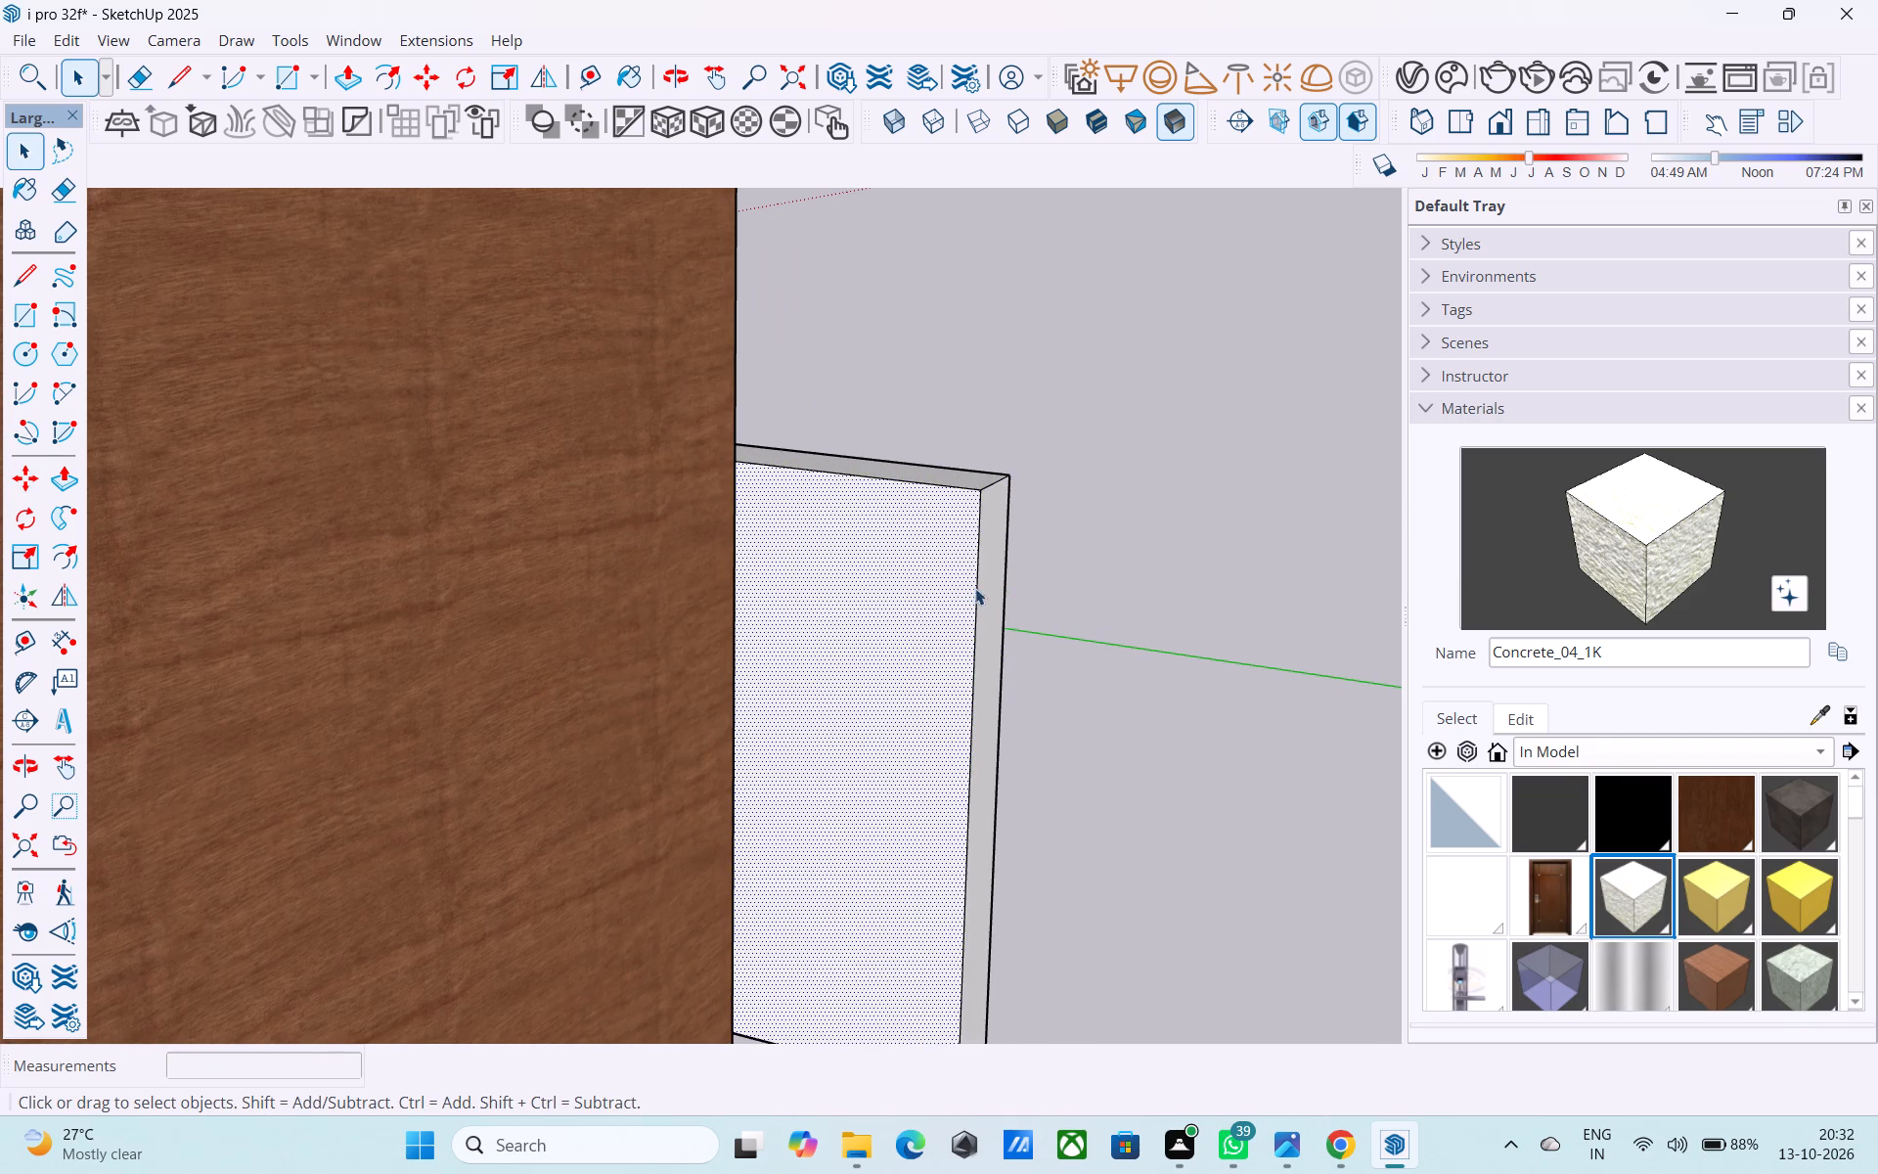
left_click(977, 590)
key("m")
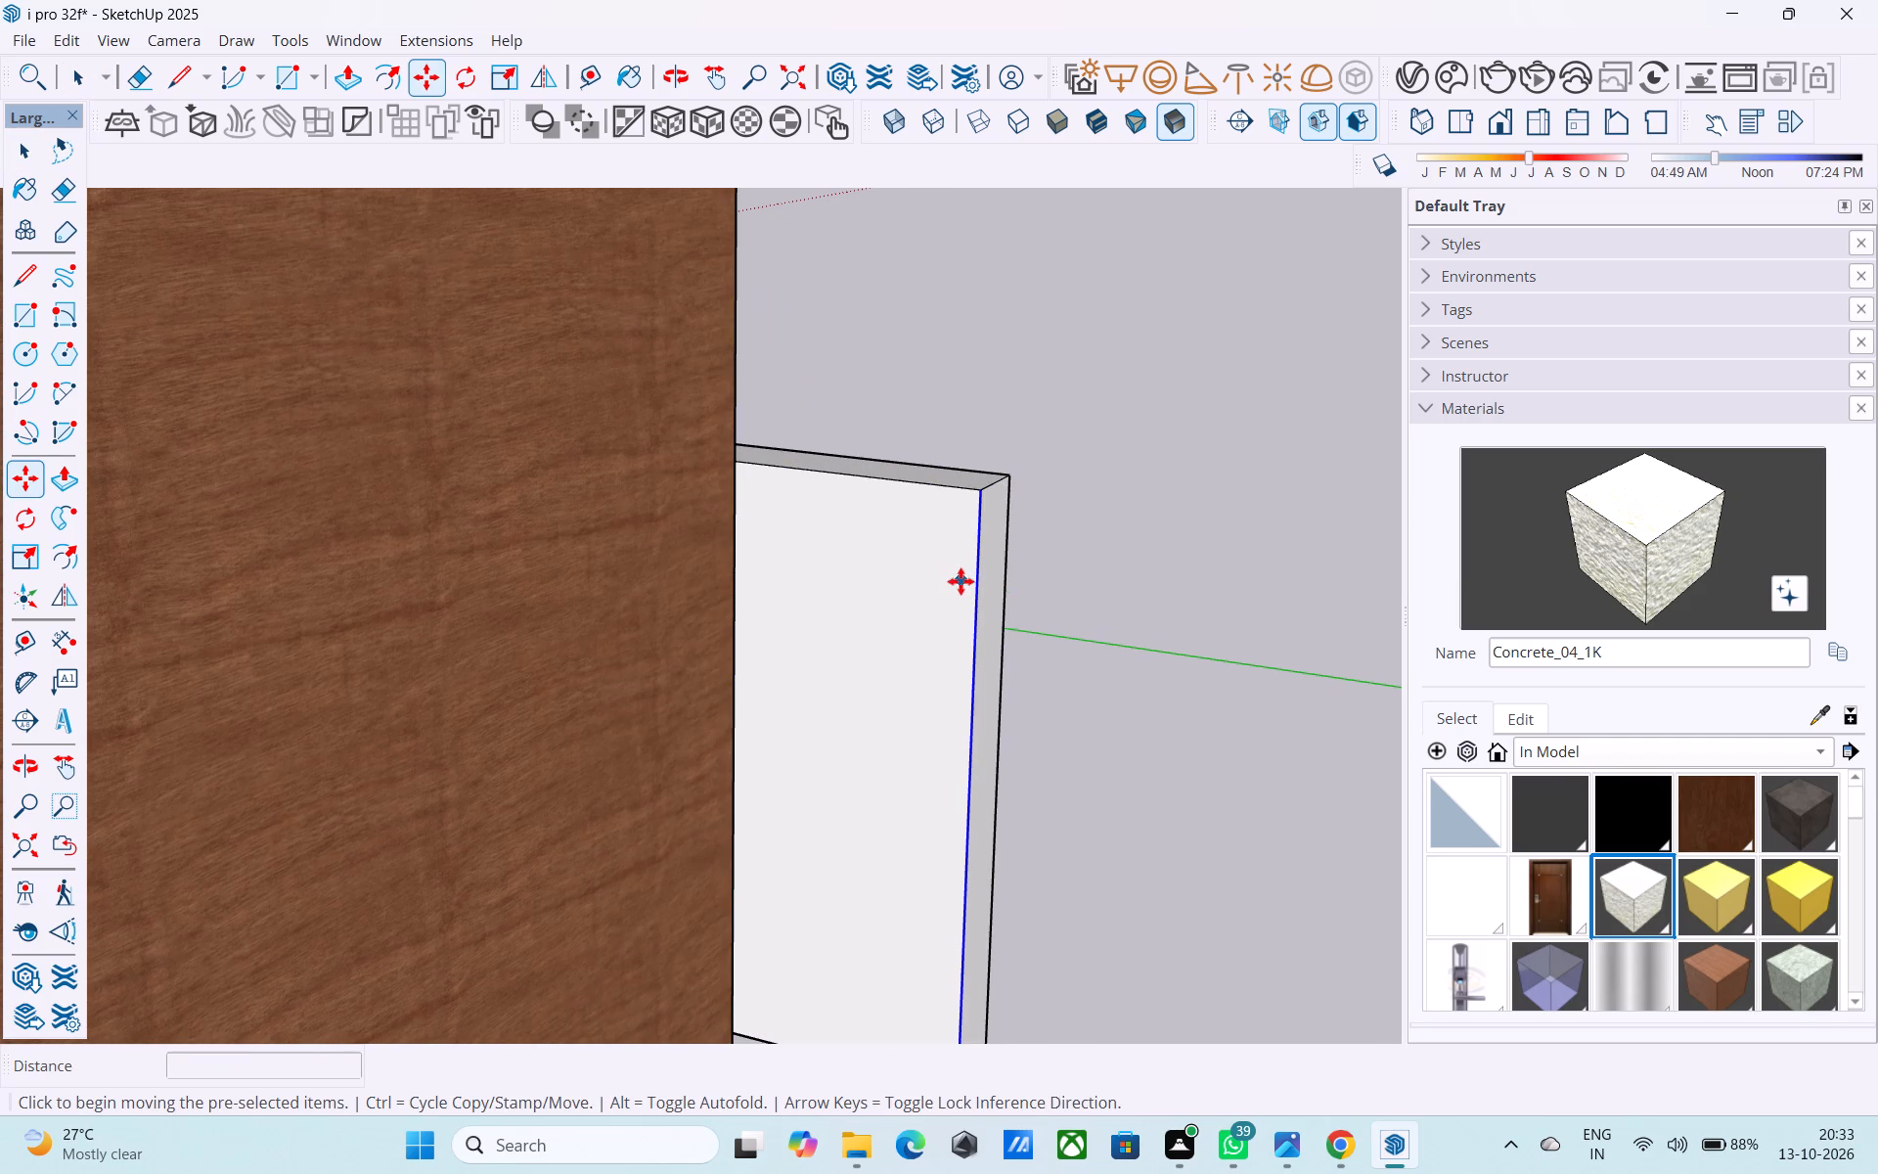
left_click(978, 495)
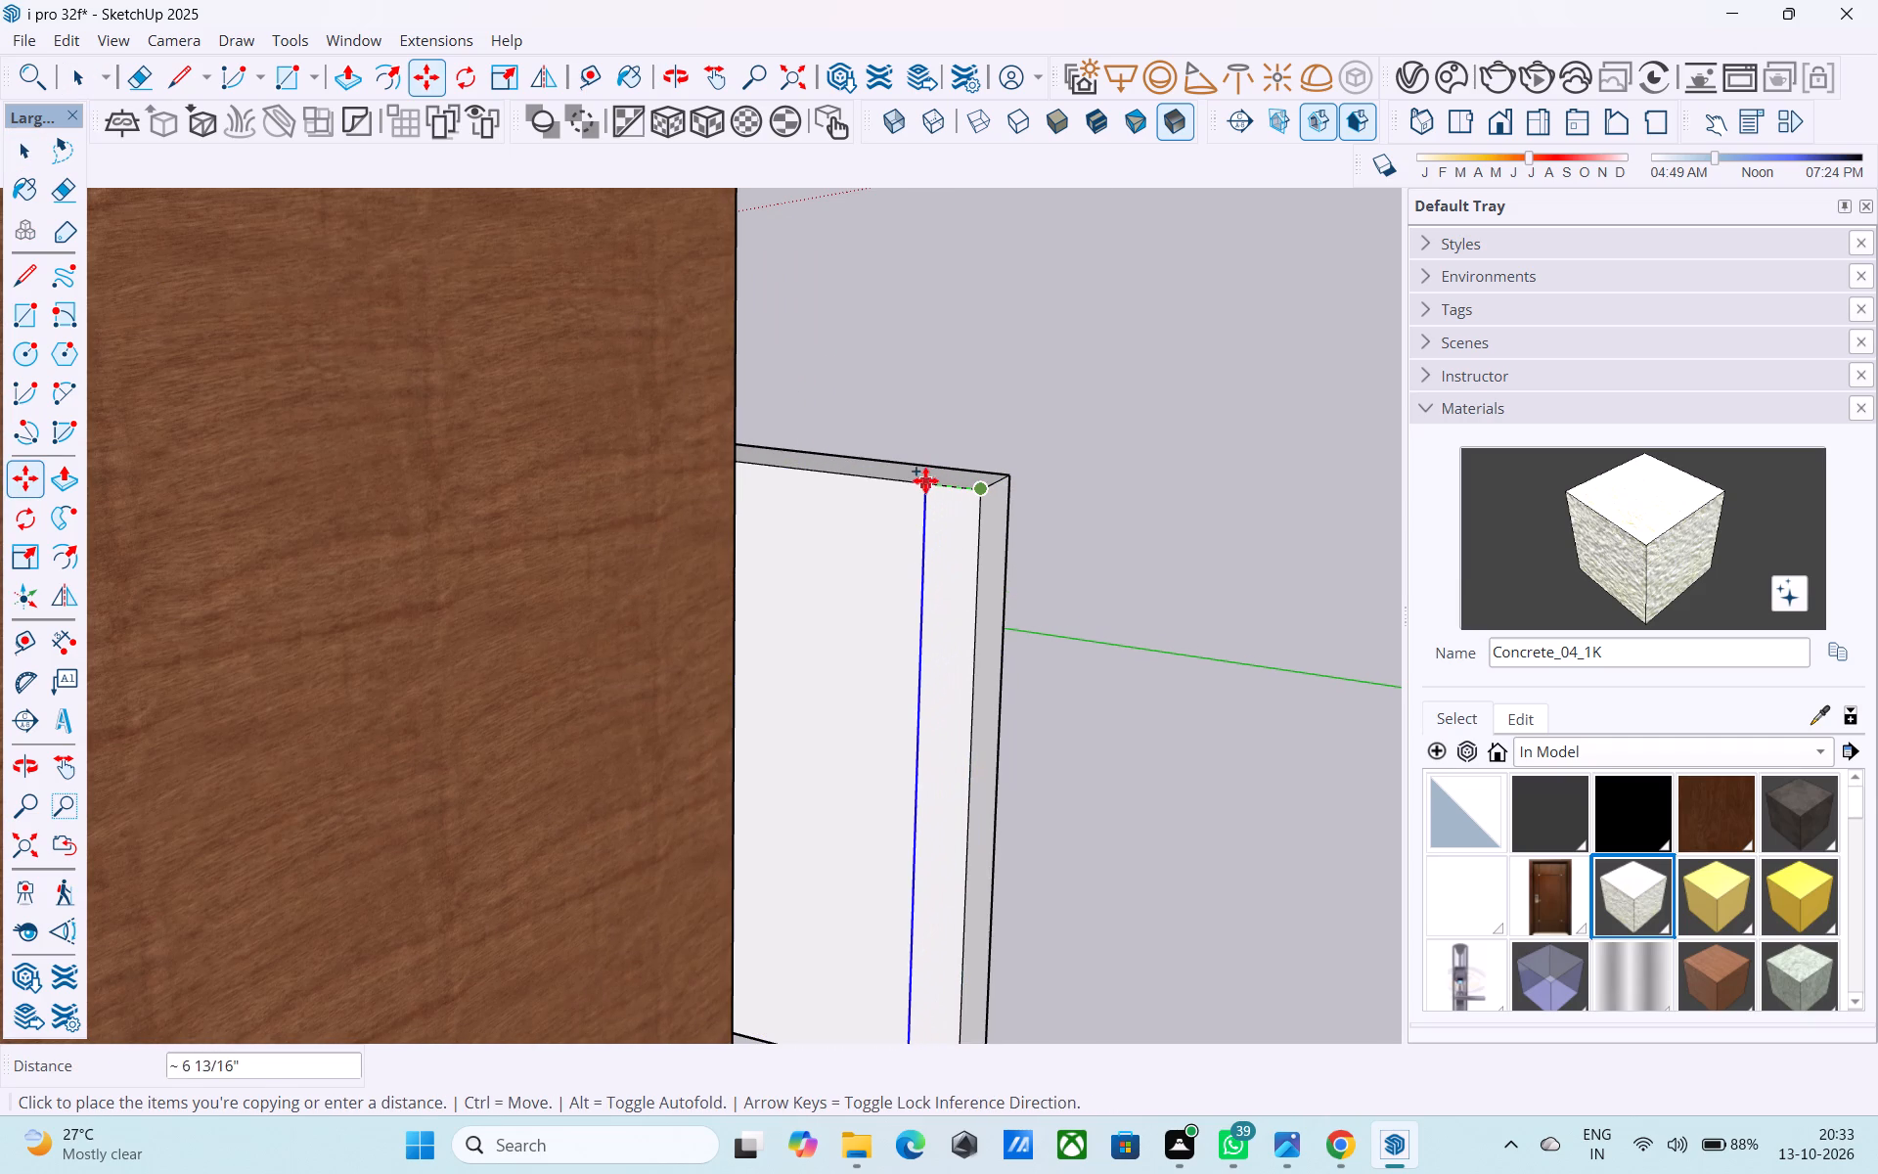
left_click(918, 480)
key("space")
Extrude the narrow strip at the rear wall's free end 31' 9" forward along the house as a side boundary wall.
left_click(948, 552)
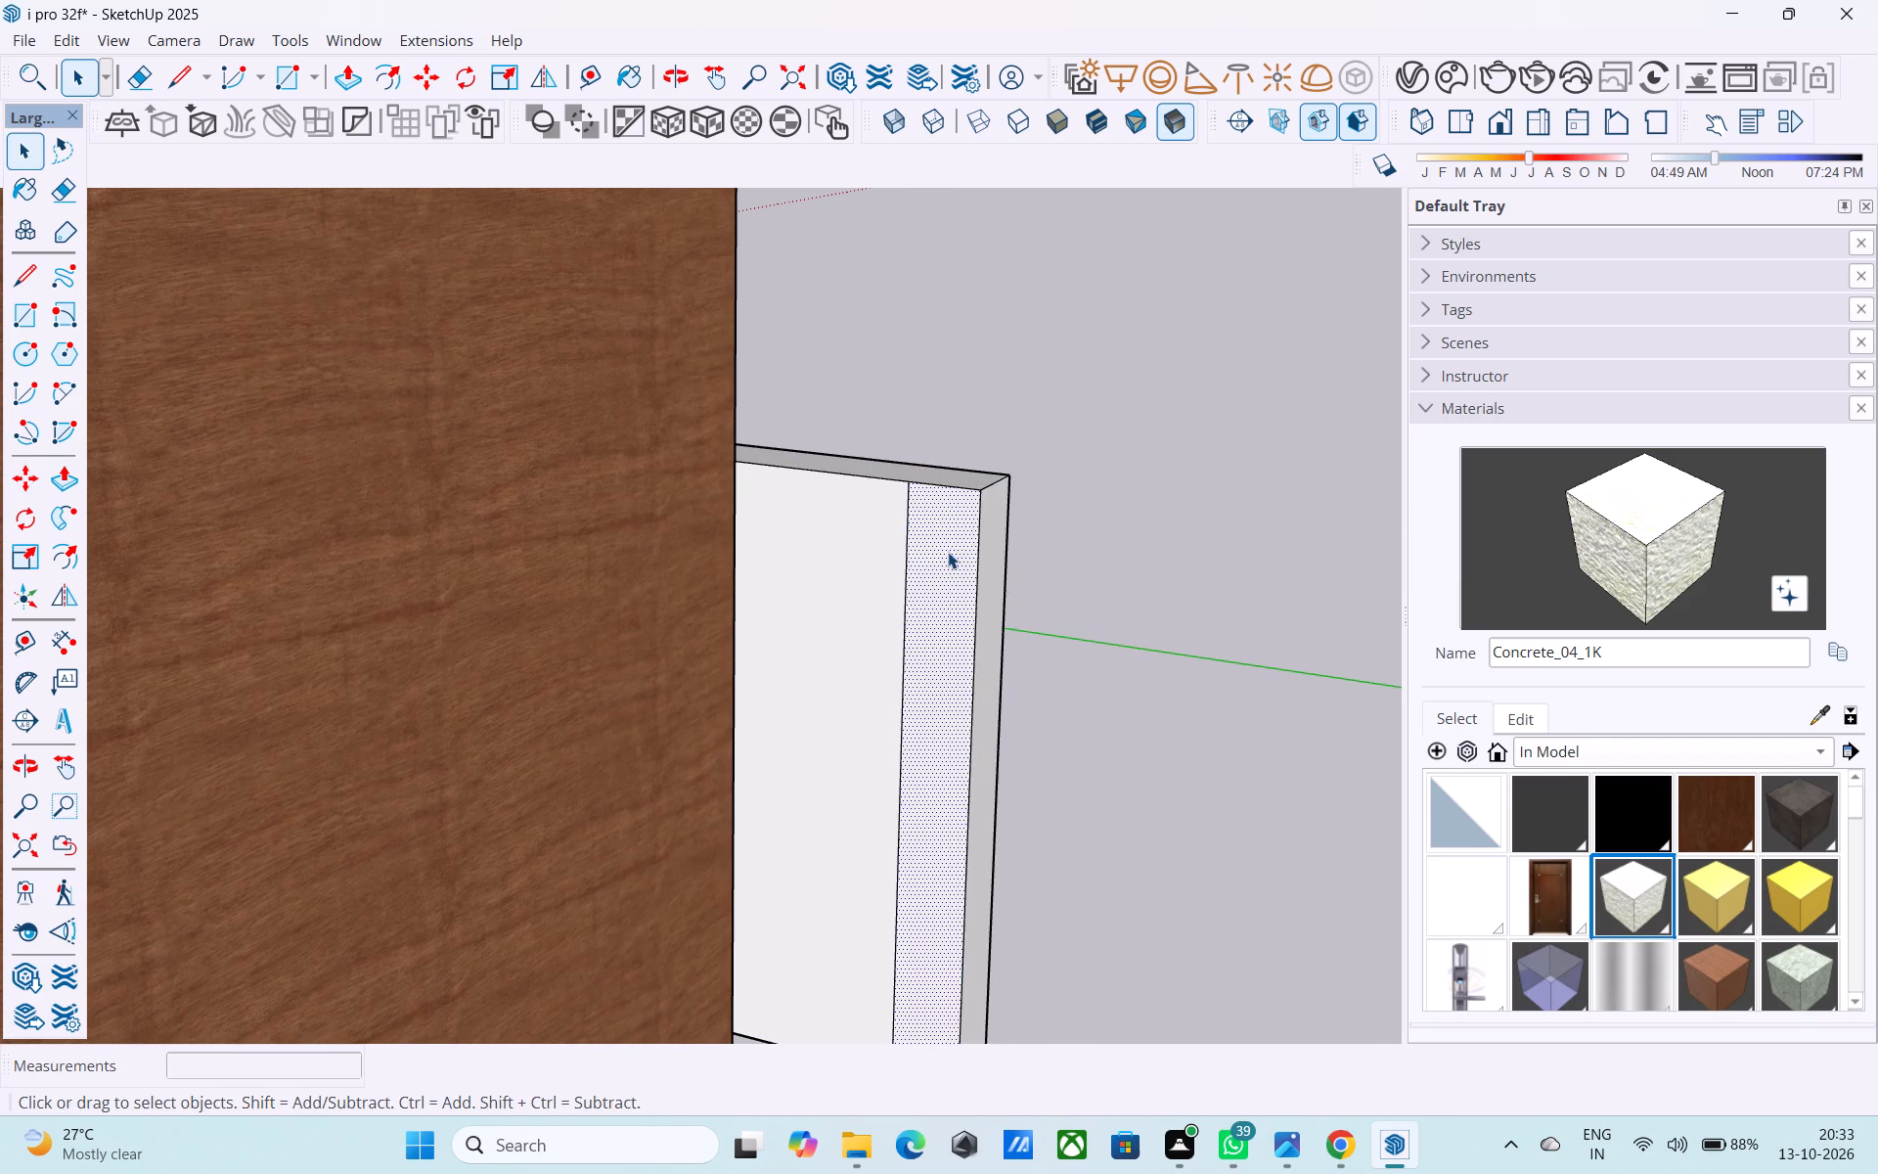
key("p")
left_click(948, 552)
scroll(950, 554, "down", 20)
scroll(950, 554, "down", 3)
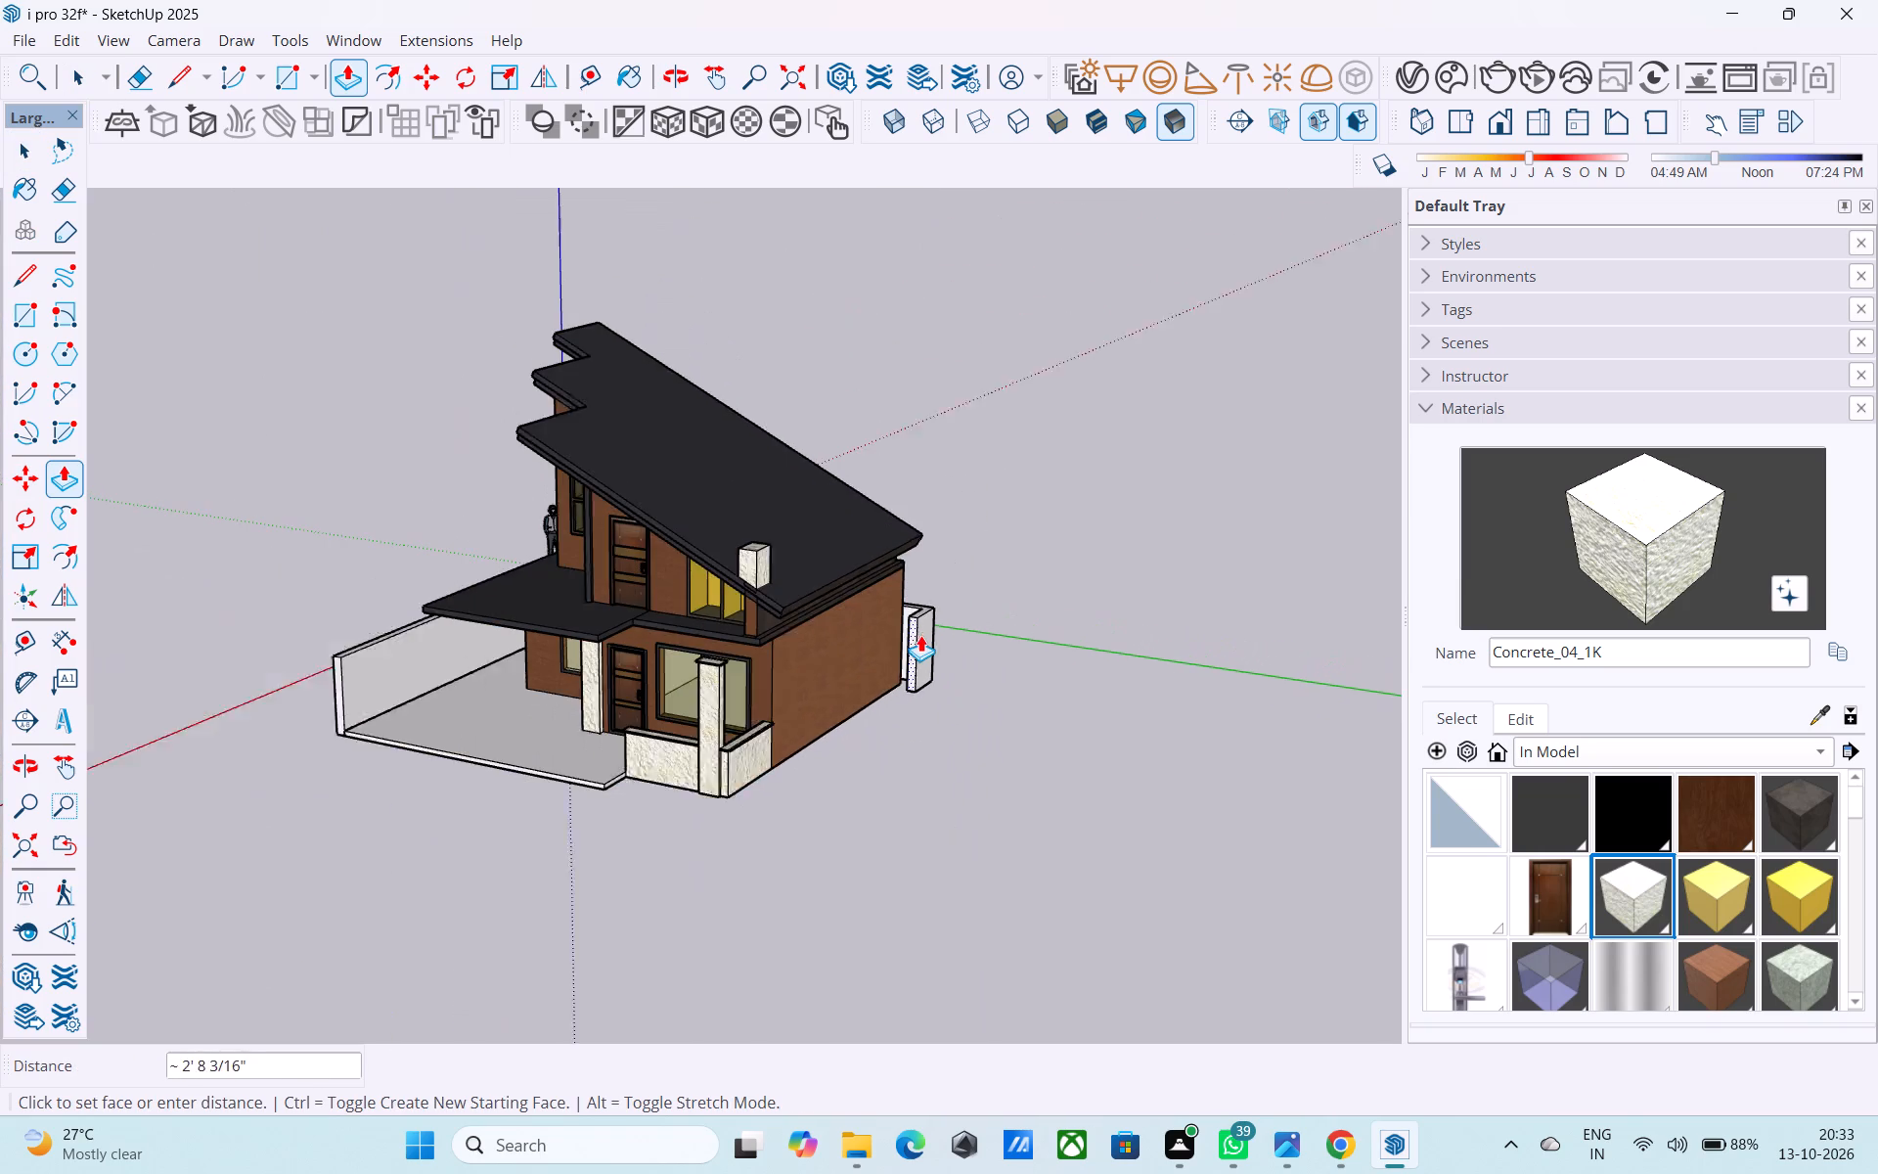
scroll(920, 635, "down", 1)
middle_click_drag(703, 834, 896, 813)
scroll(901, 815, "down", 2)
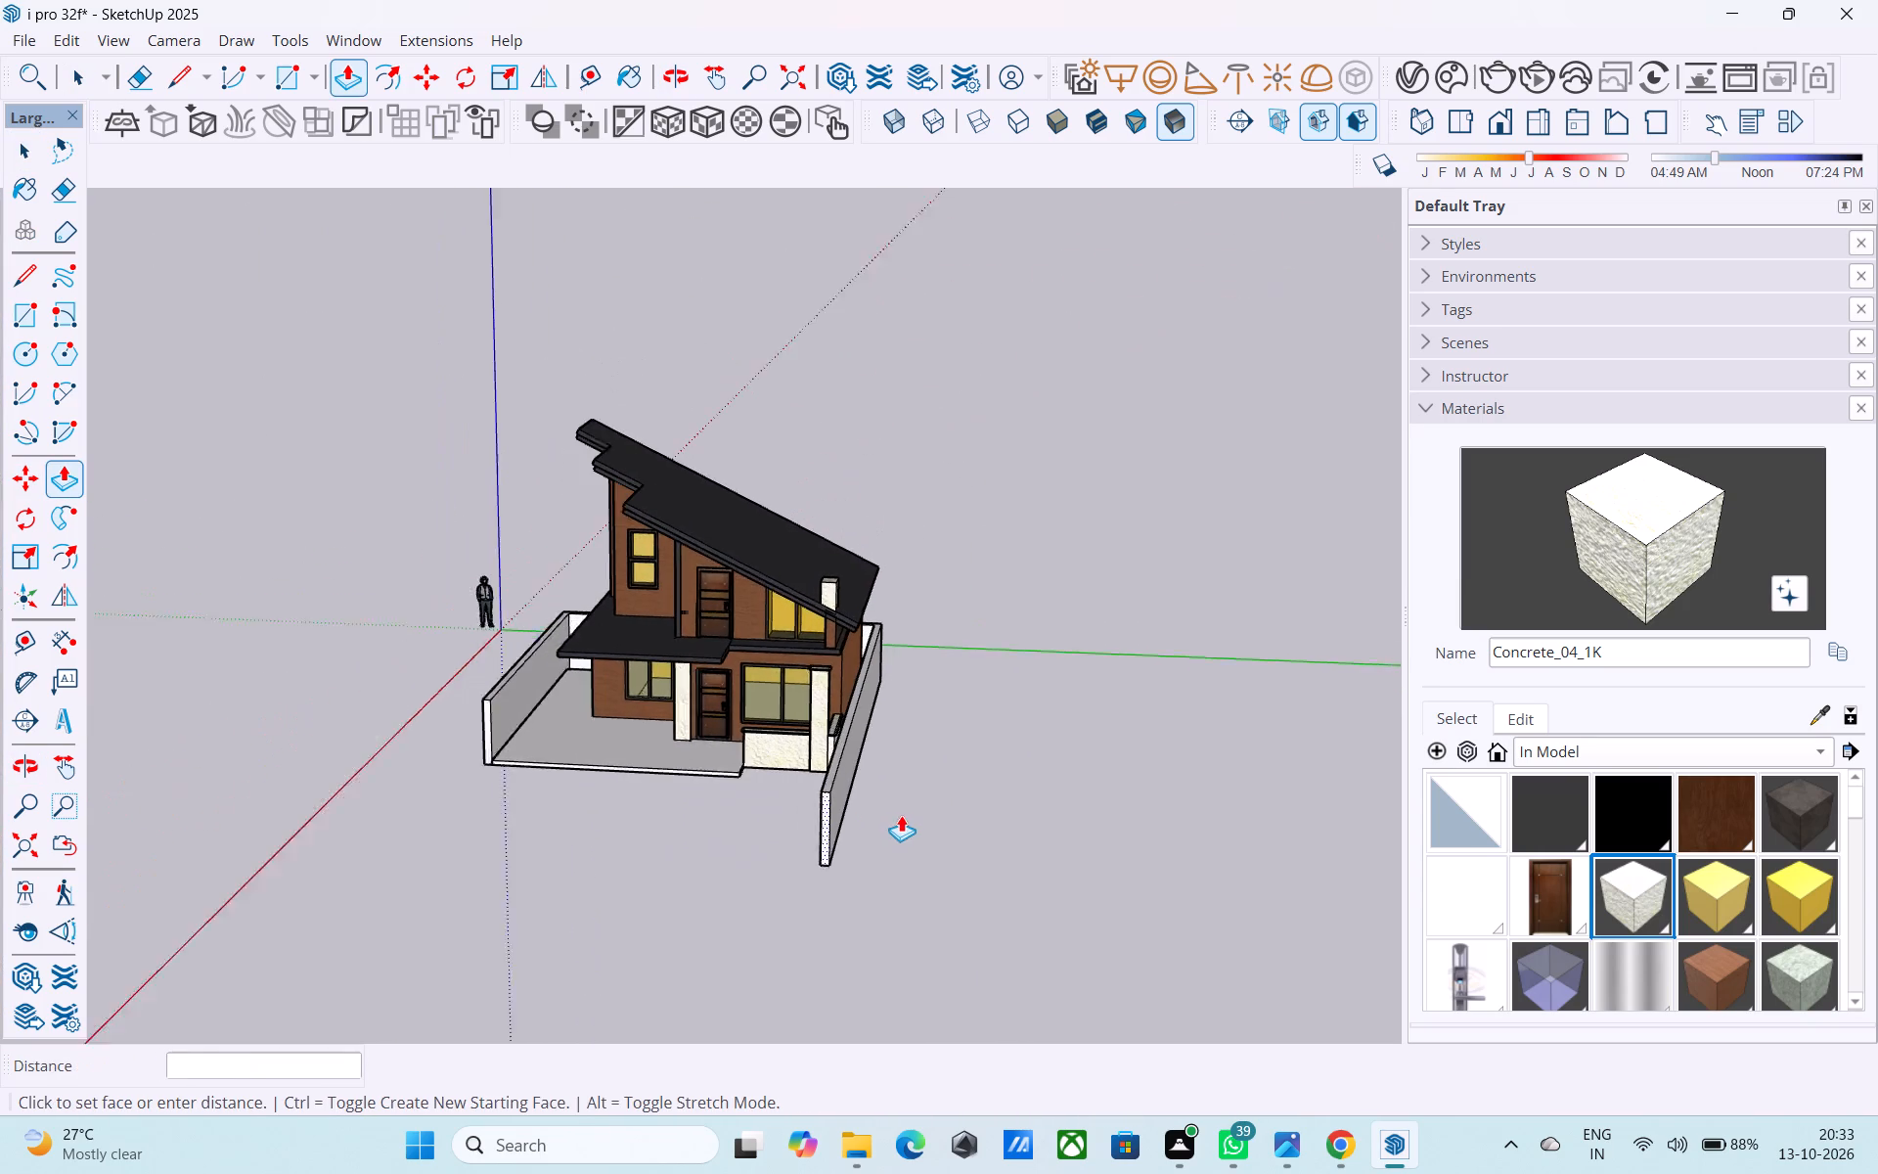
scroll(901, 815, "down", 2)
middle_click_drag(798, 828, 941, 820)
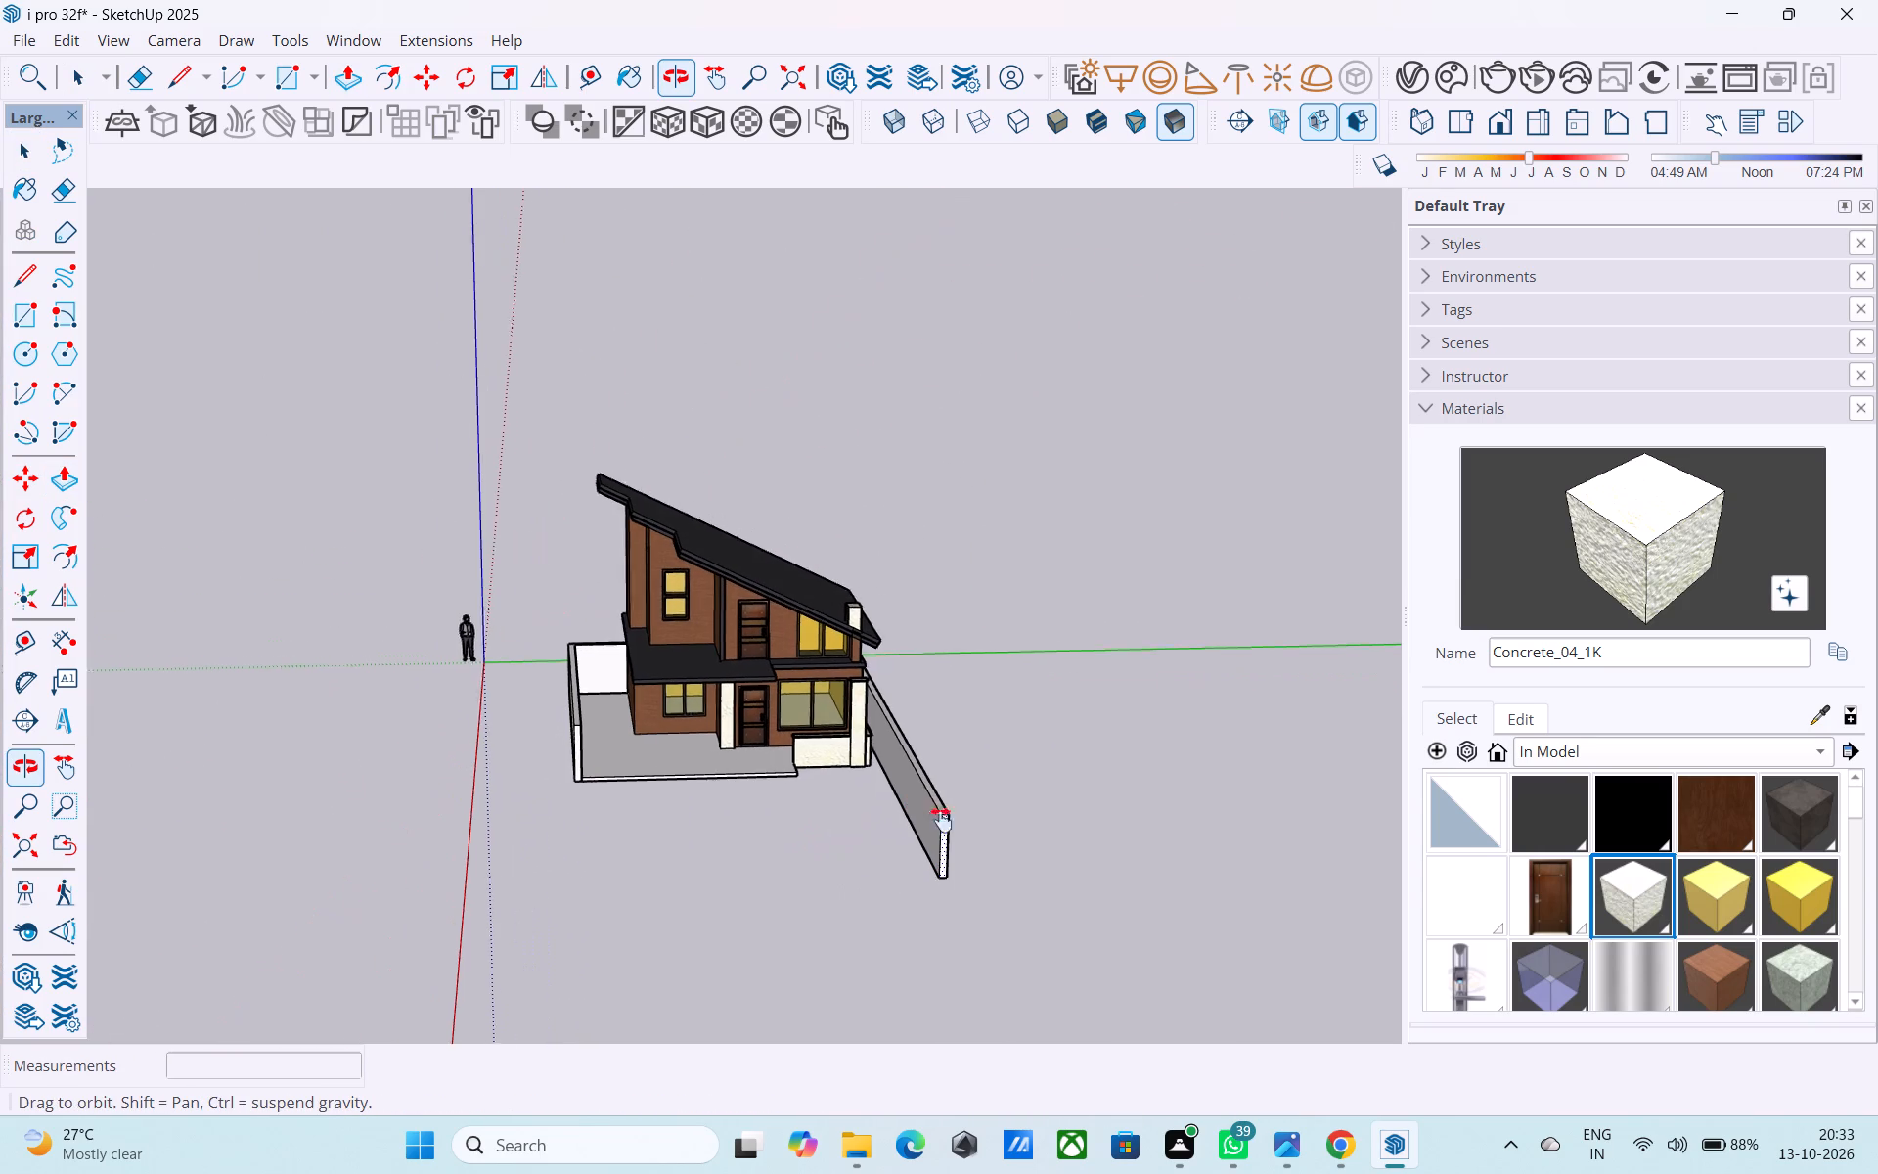
middle_click_drag(941, 820, 1041, 800)
scroll(1041, 800, "up", 4)
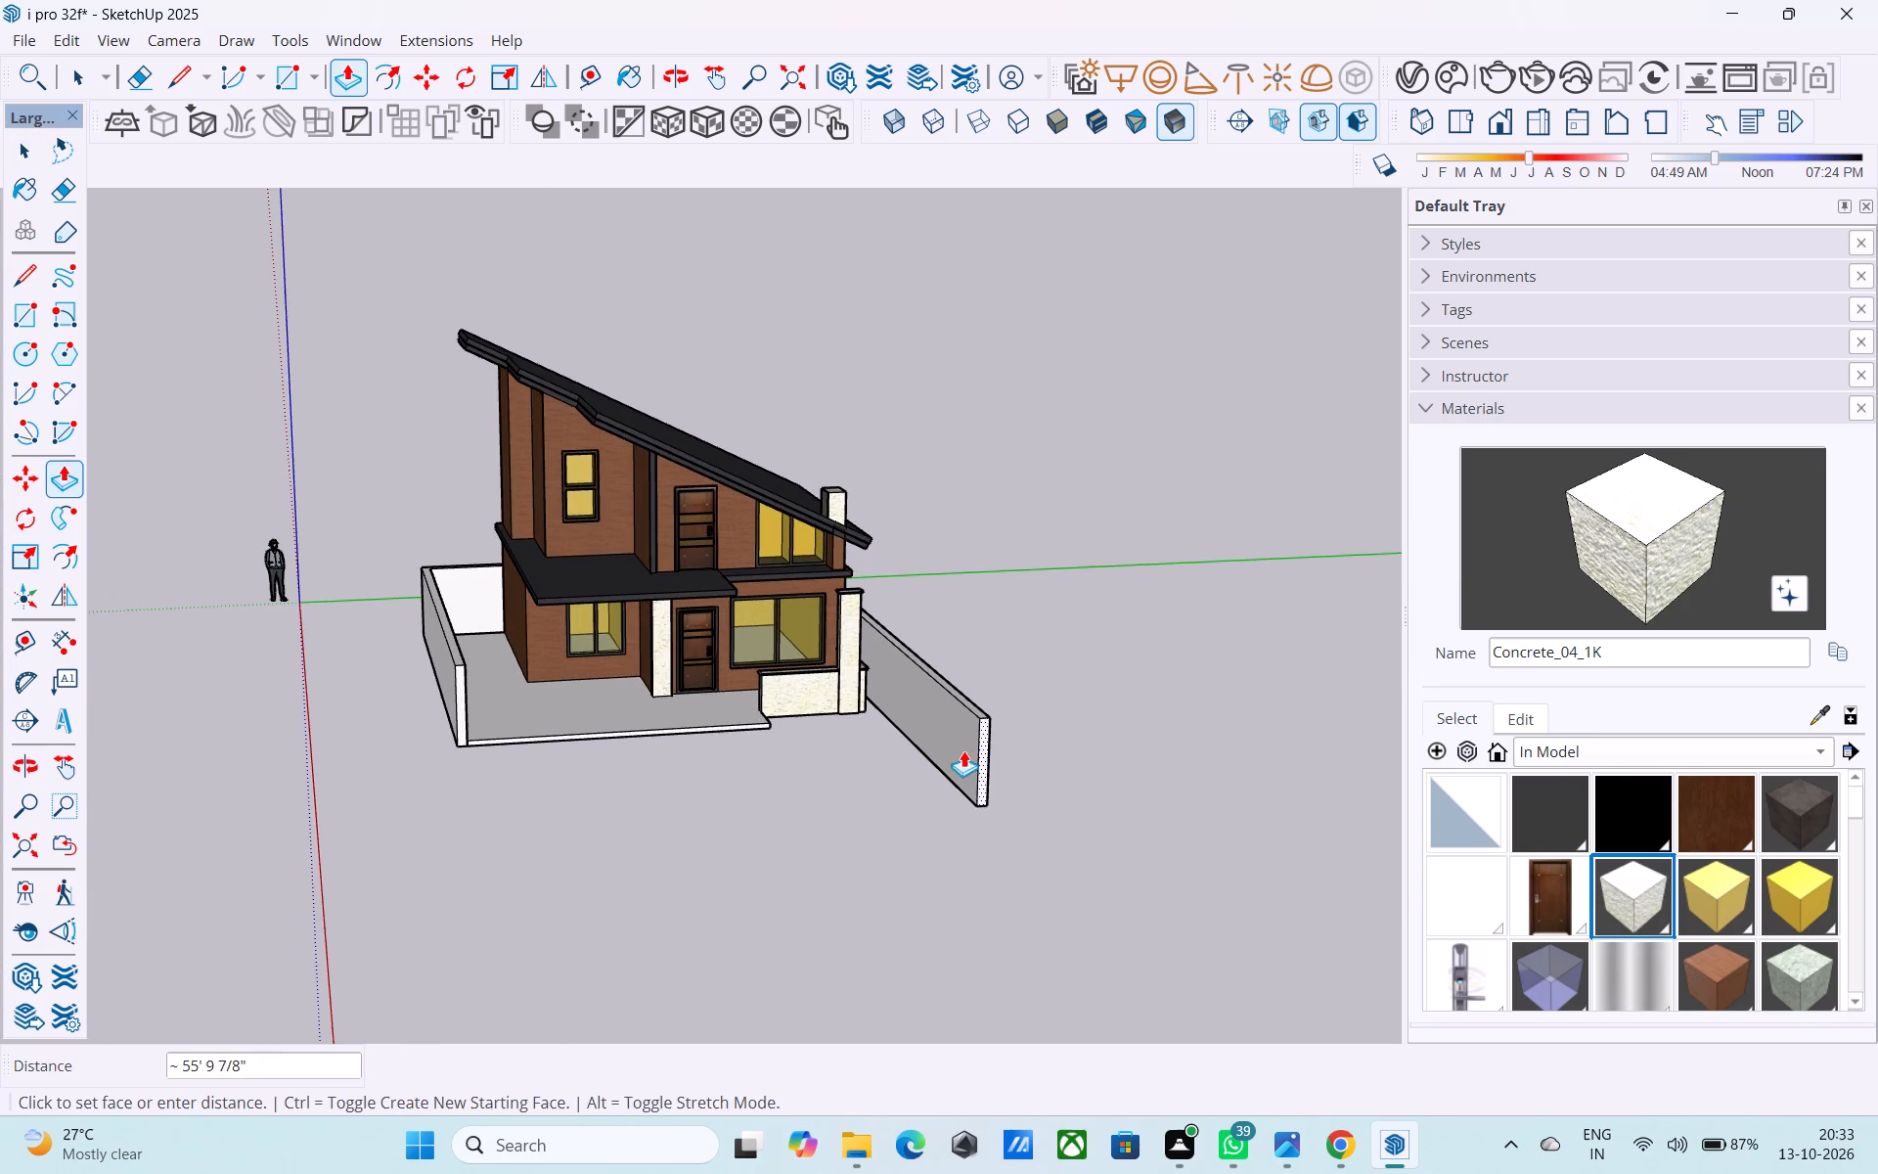
scroll(945, 749, "up", 5)
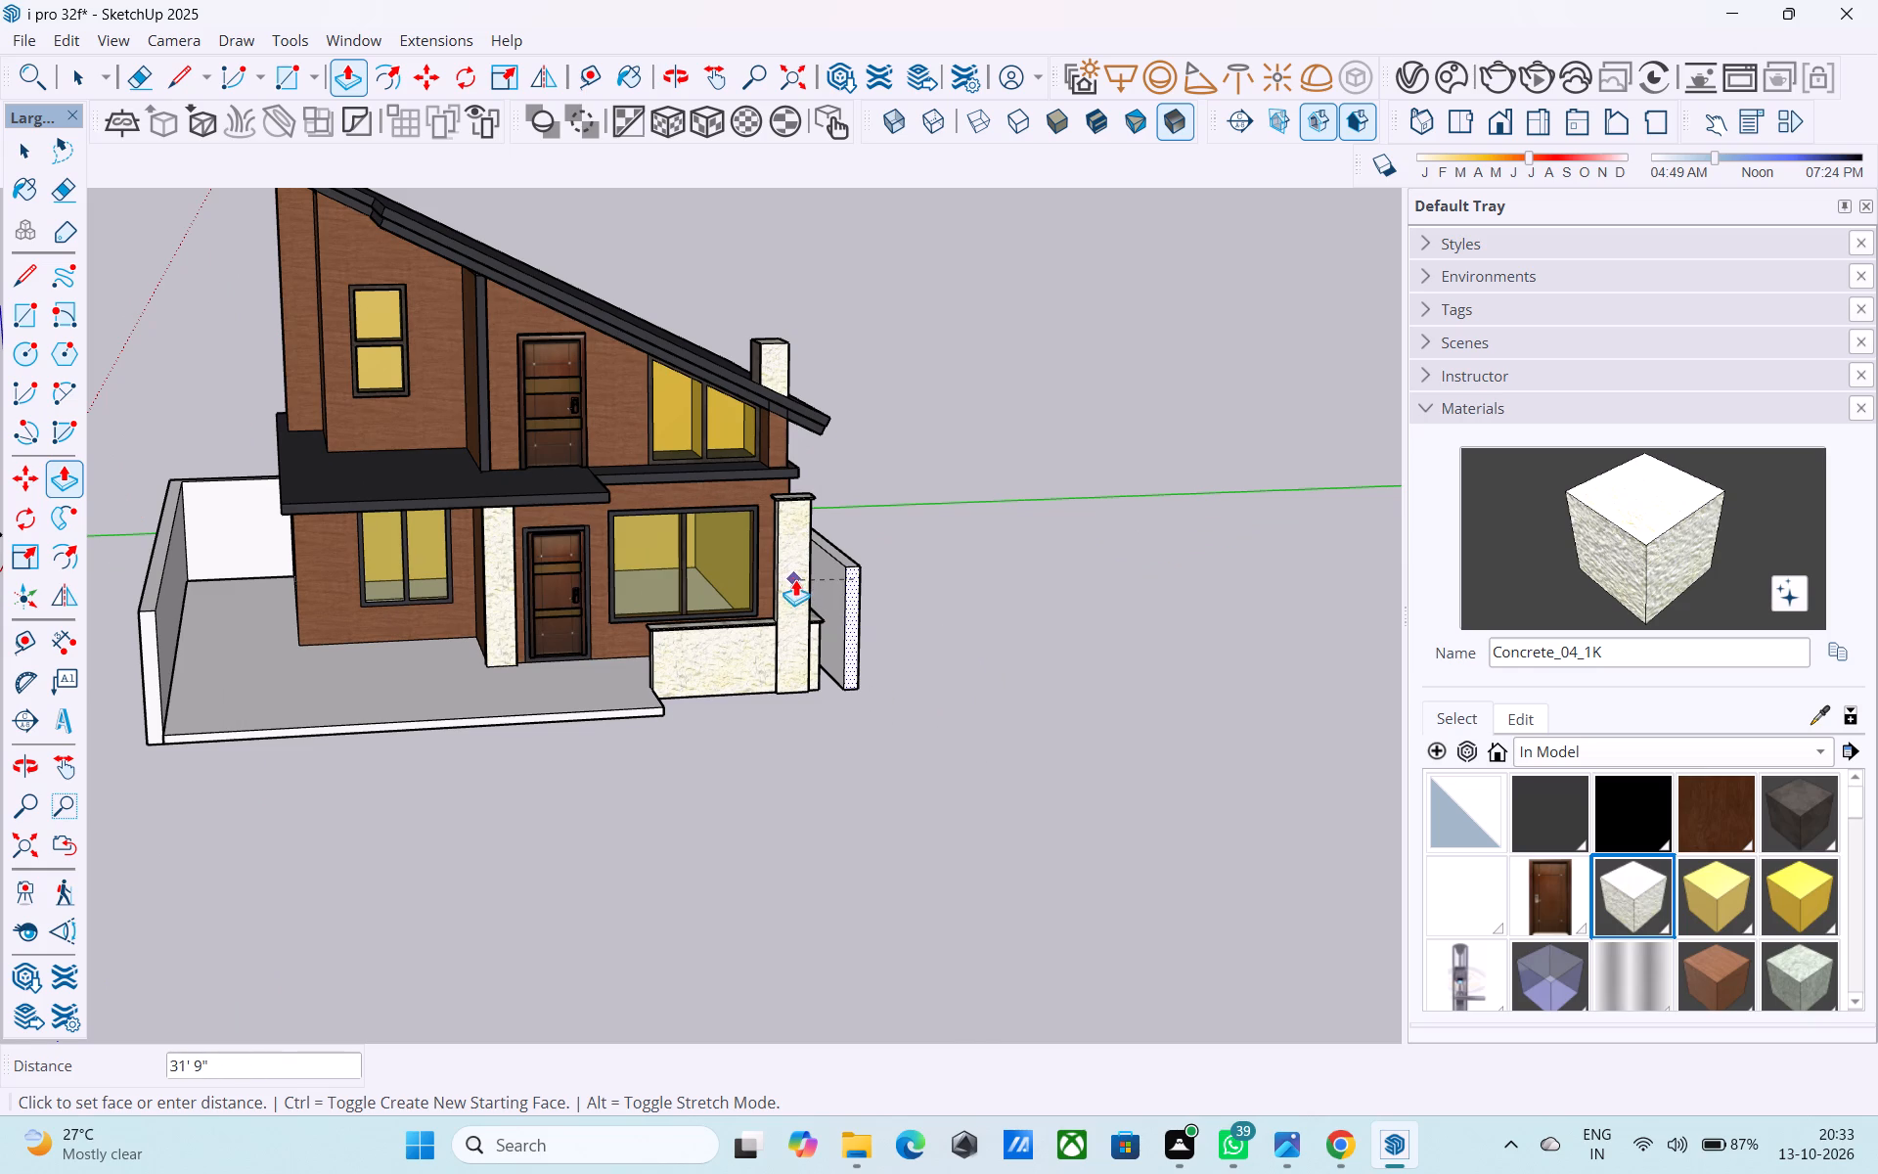
left_click(795, 579)
Extend the front end of the new side boundary wall 20' forward, past the stone pillar.
scroll(832, 602, "up", 4)
left_click(862, 610)
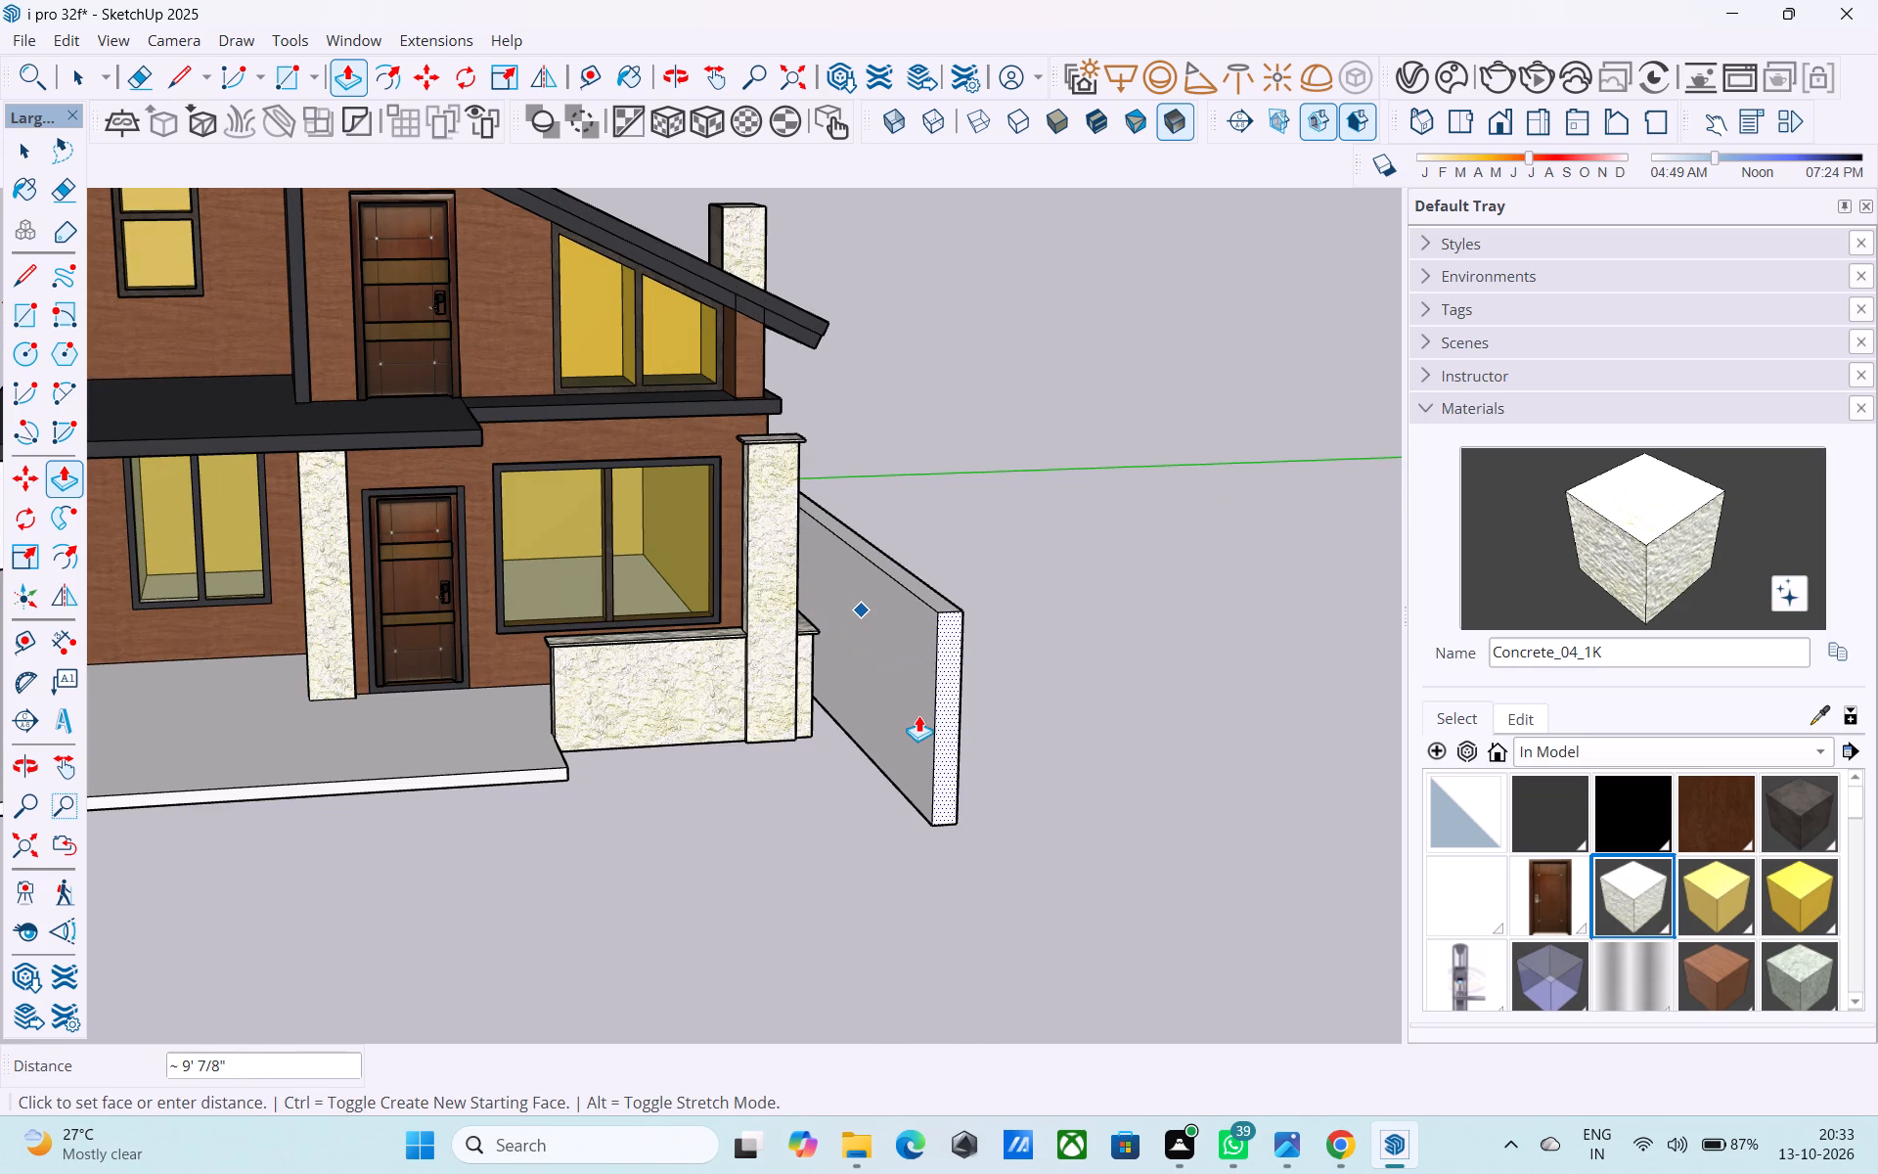
type("10'")
key("Return")
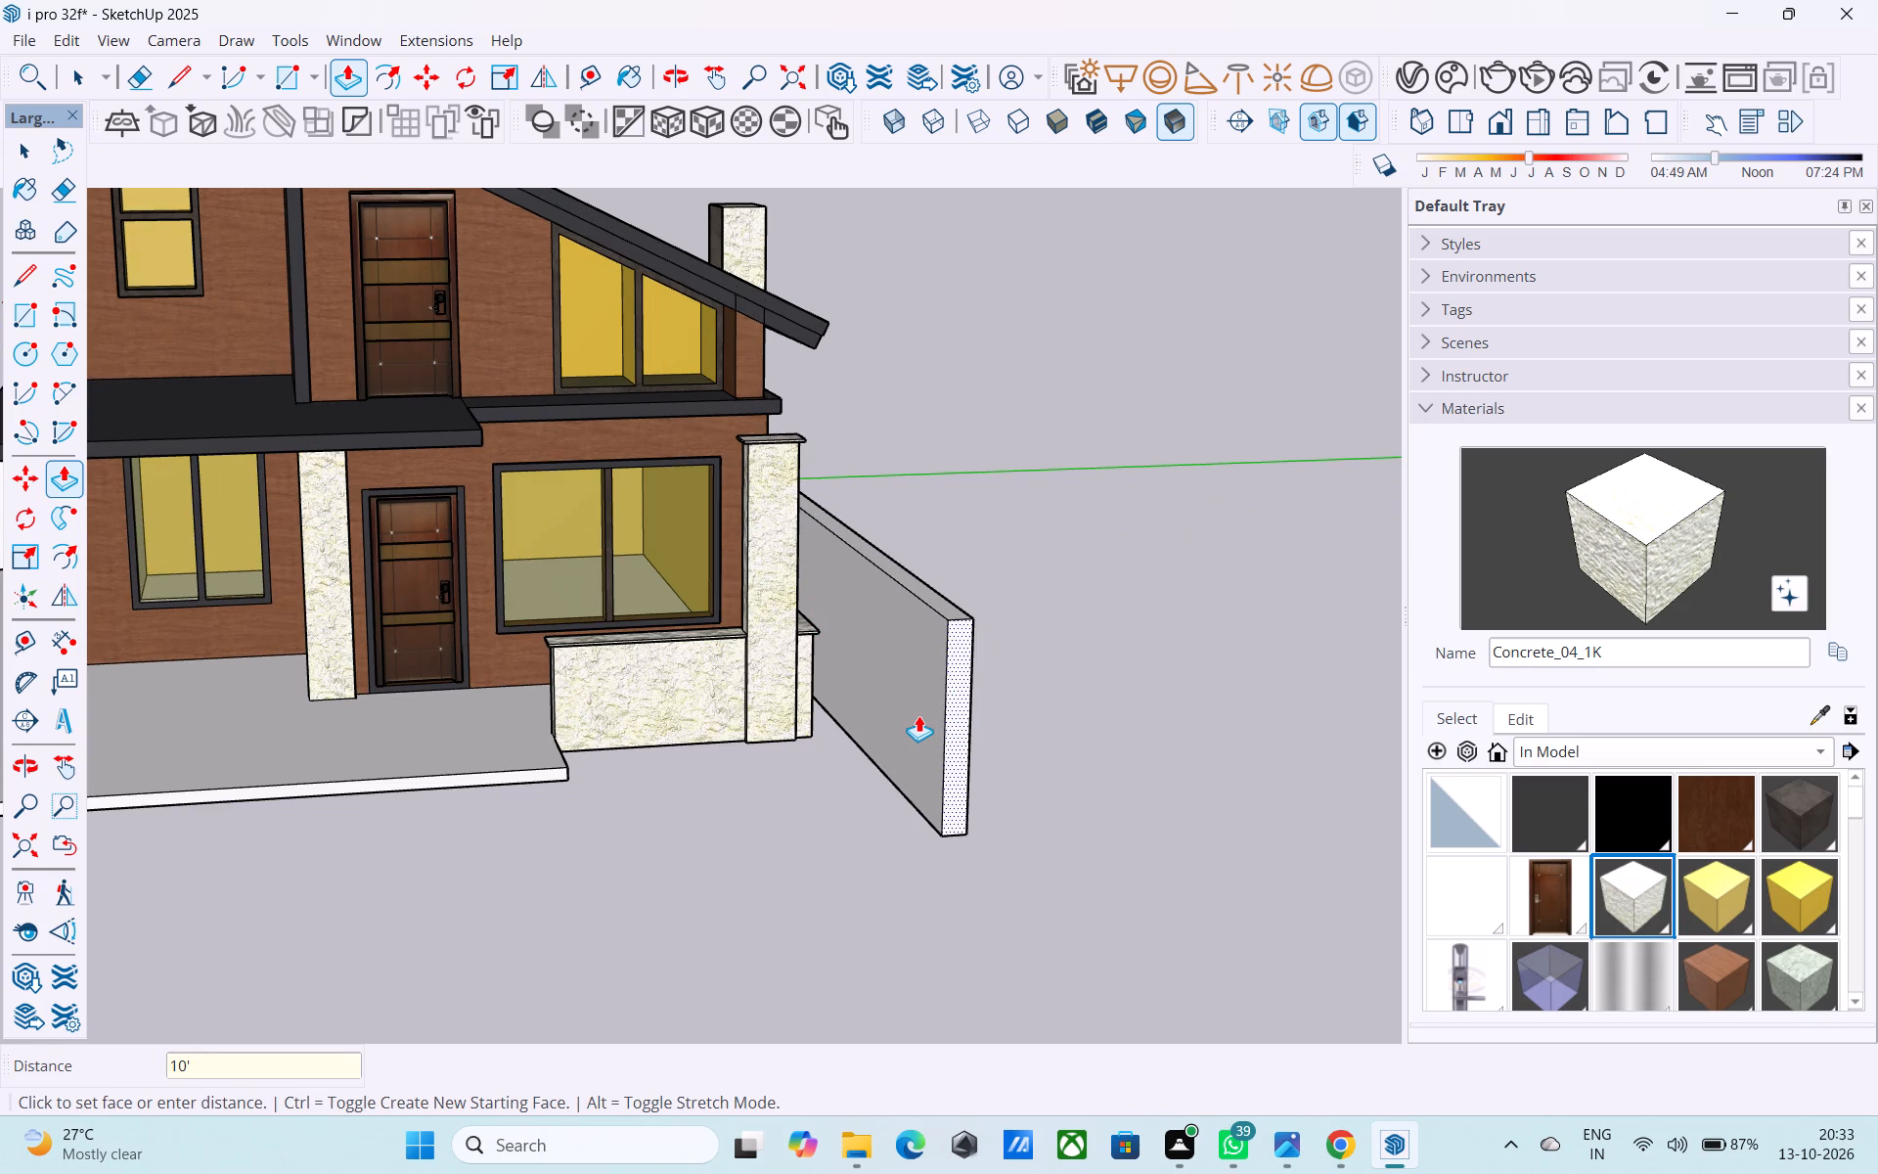
type("20'")
key("Return")
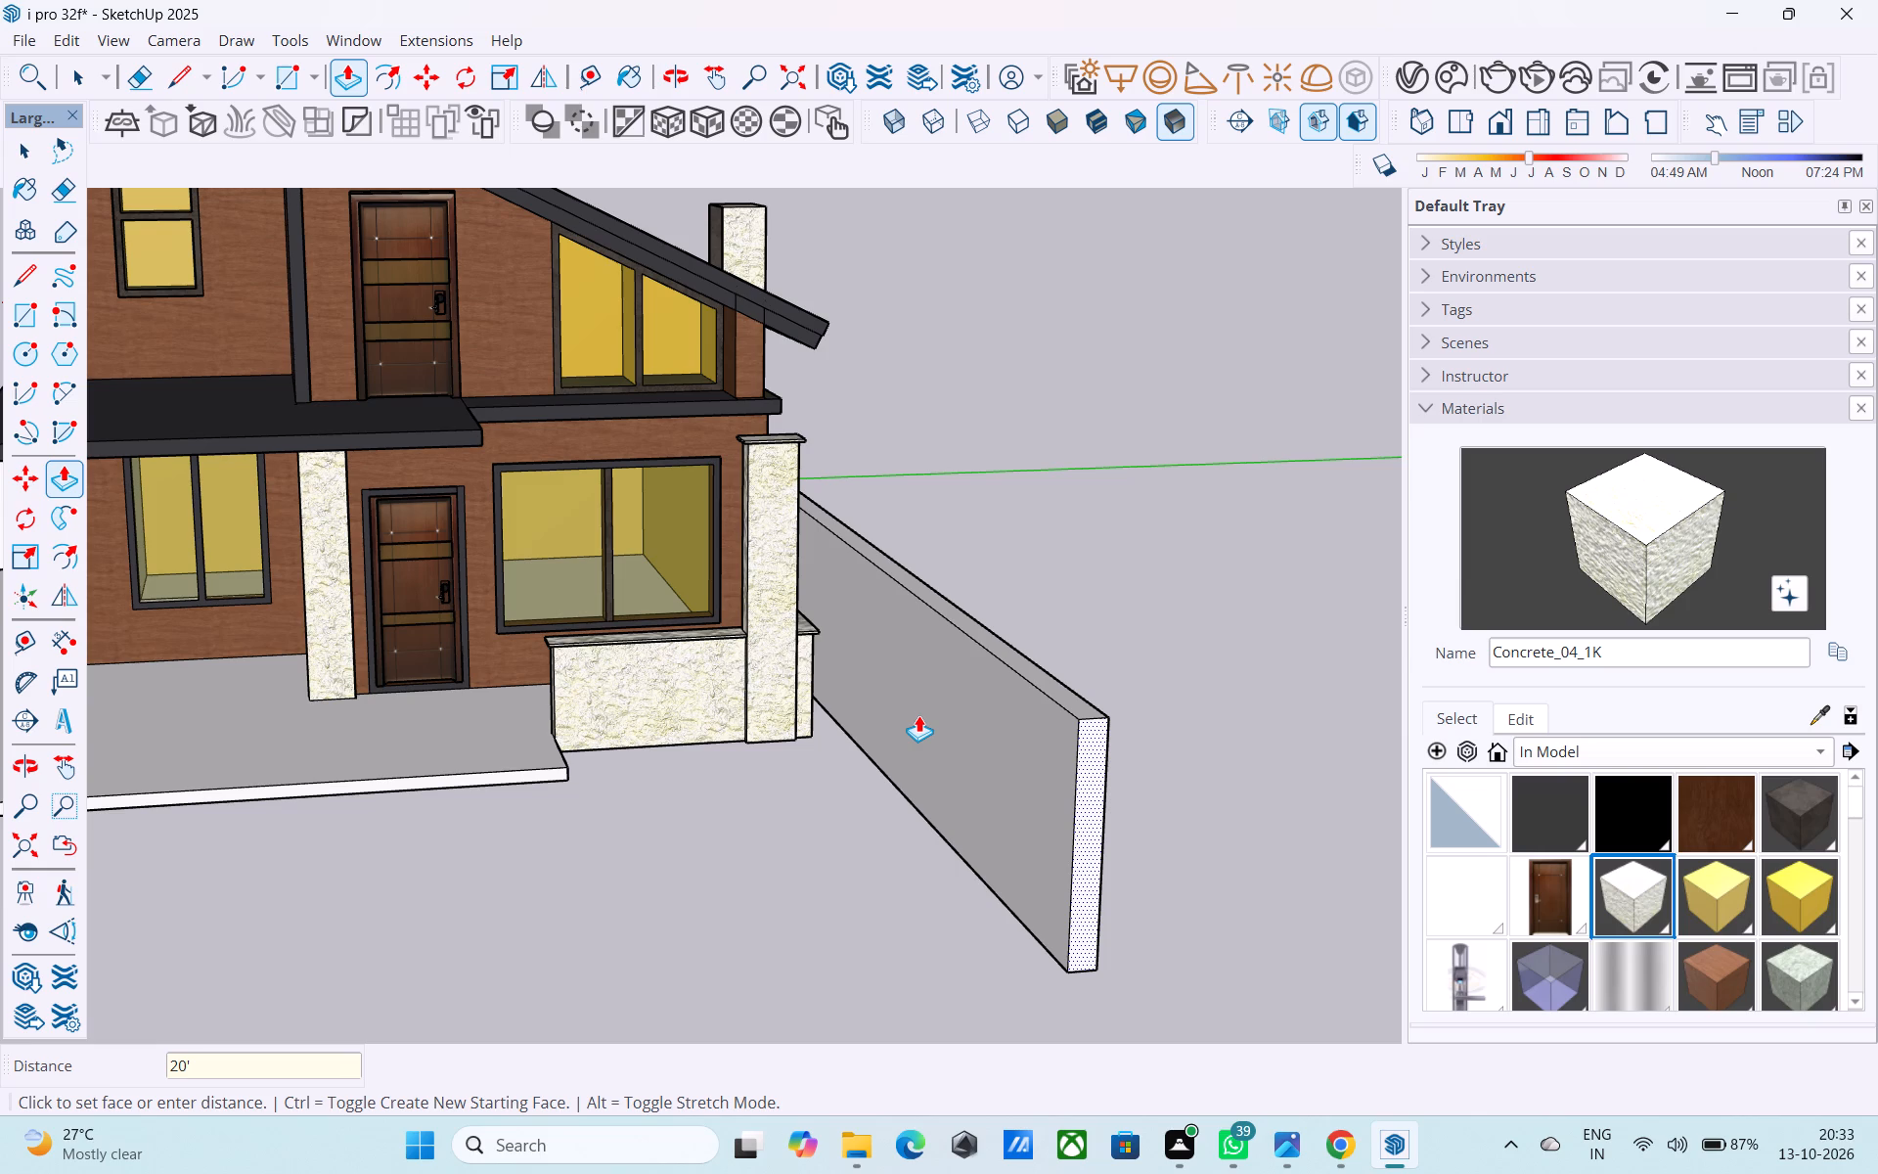
Copy the vertical edge at the extended side wall's front end a short way inward on its house-facing side to mark a narrow strip.
scroll(919, 715, "down", 5)
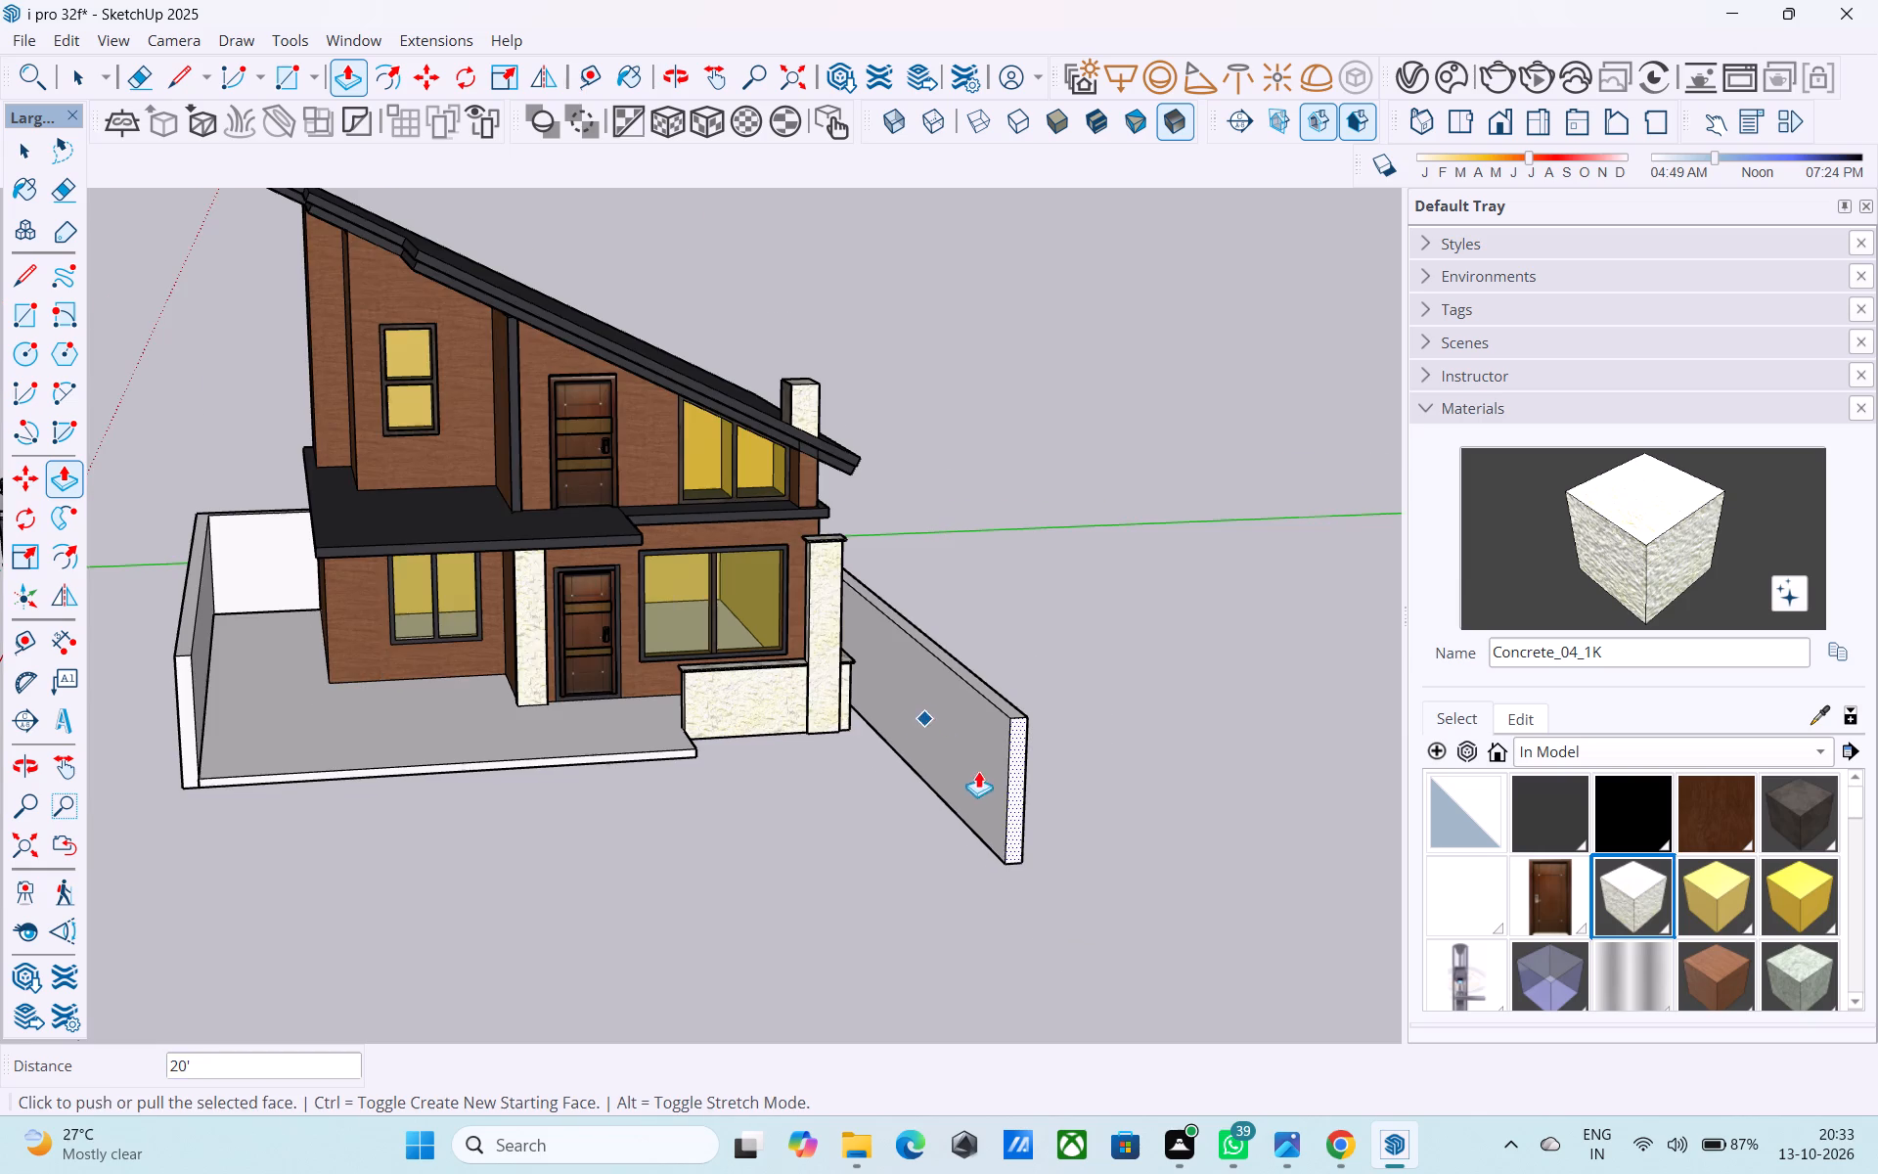
middle_click_drag(842, 842, 1293, 808)
middle_click_drag(1278, 770, 973, 770)
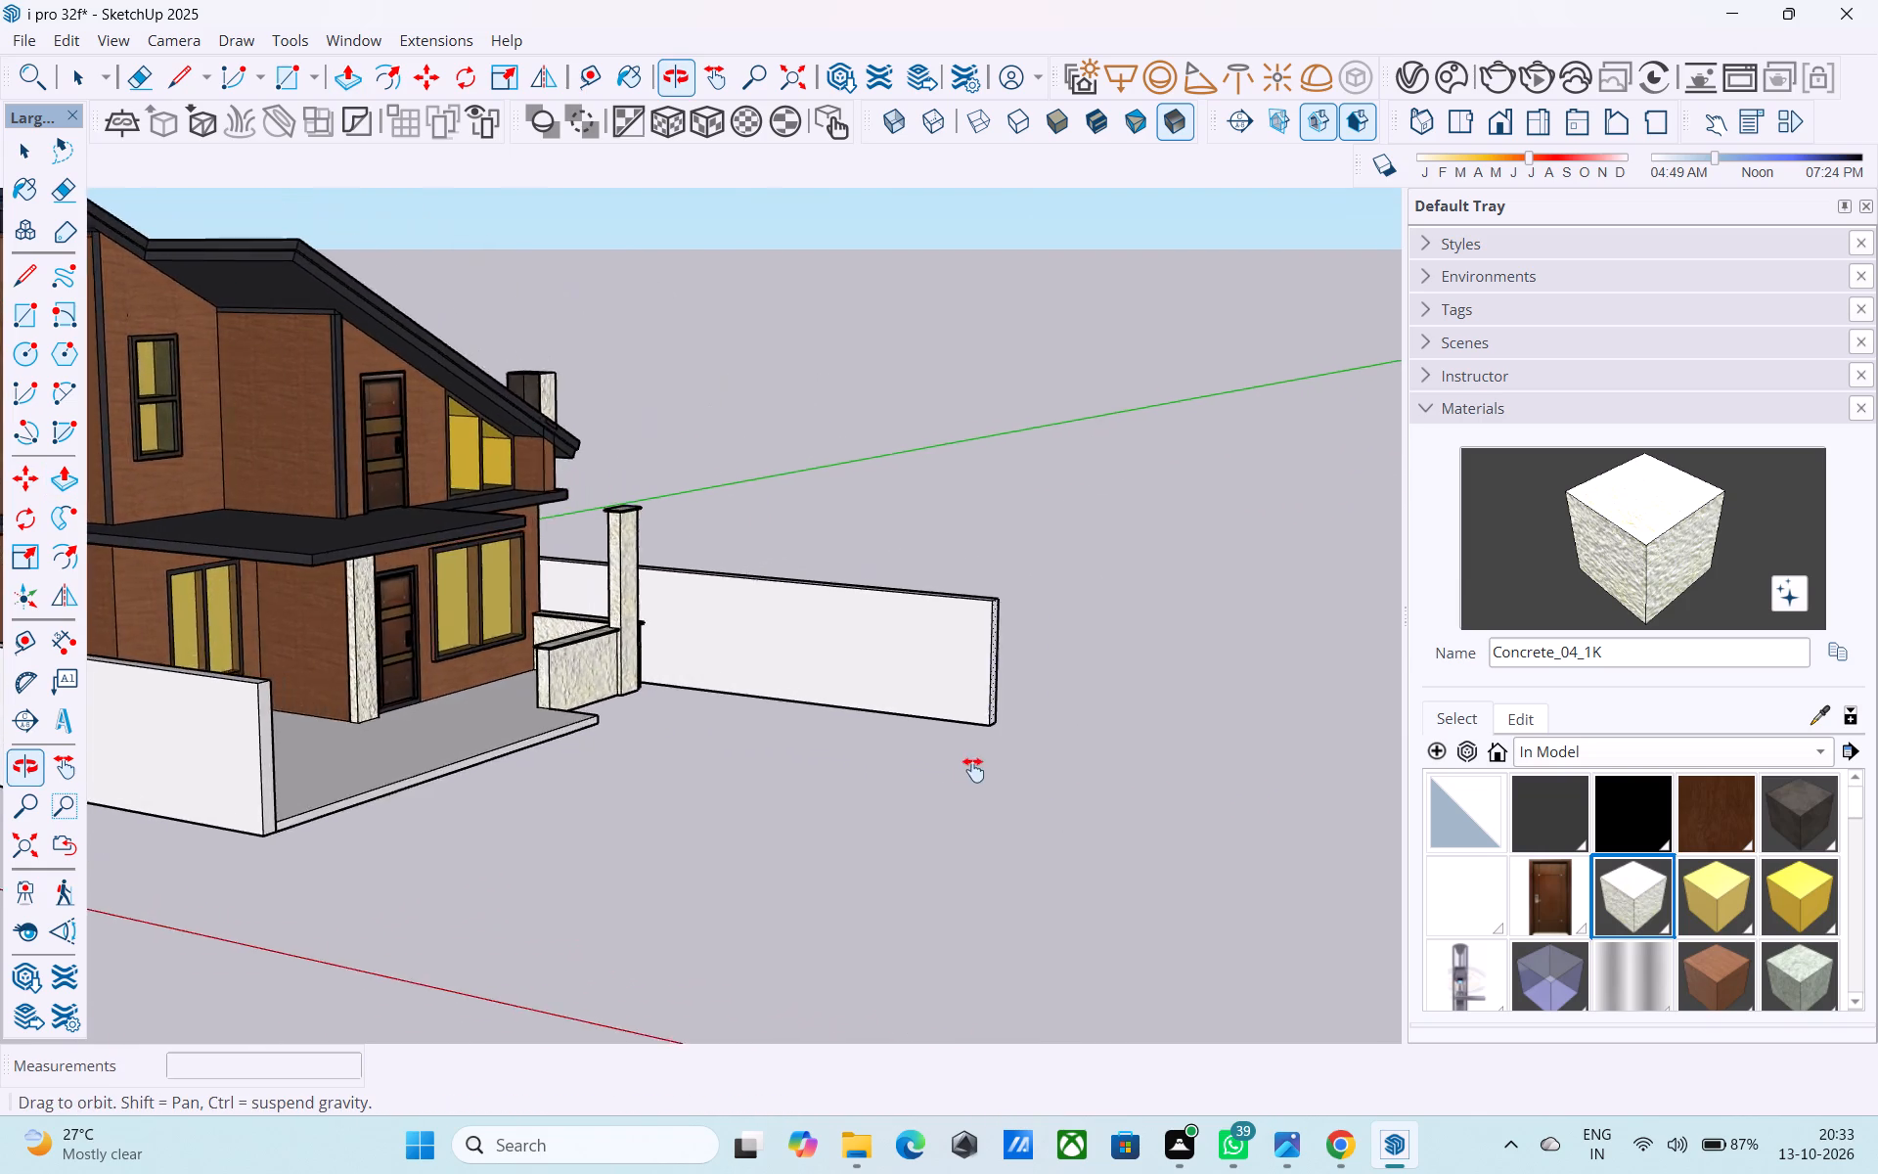
middle_click_drag(973, 770, 1284, 750)
scroll(1024, 785, "down", 5)
middle_click_drag(1040, 800, 1019, 807, "shift")
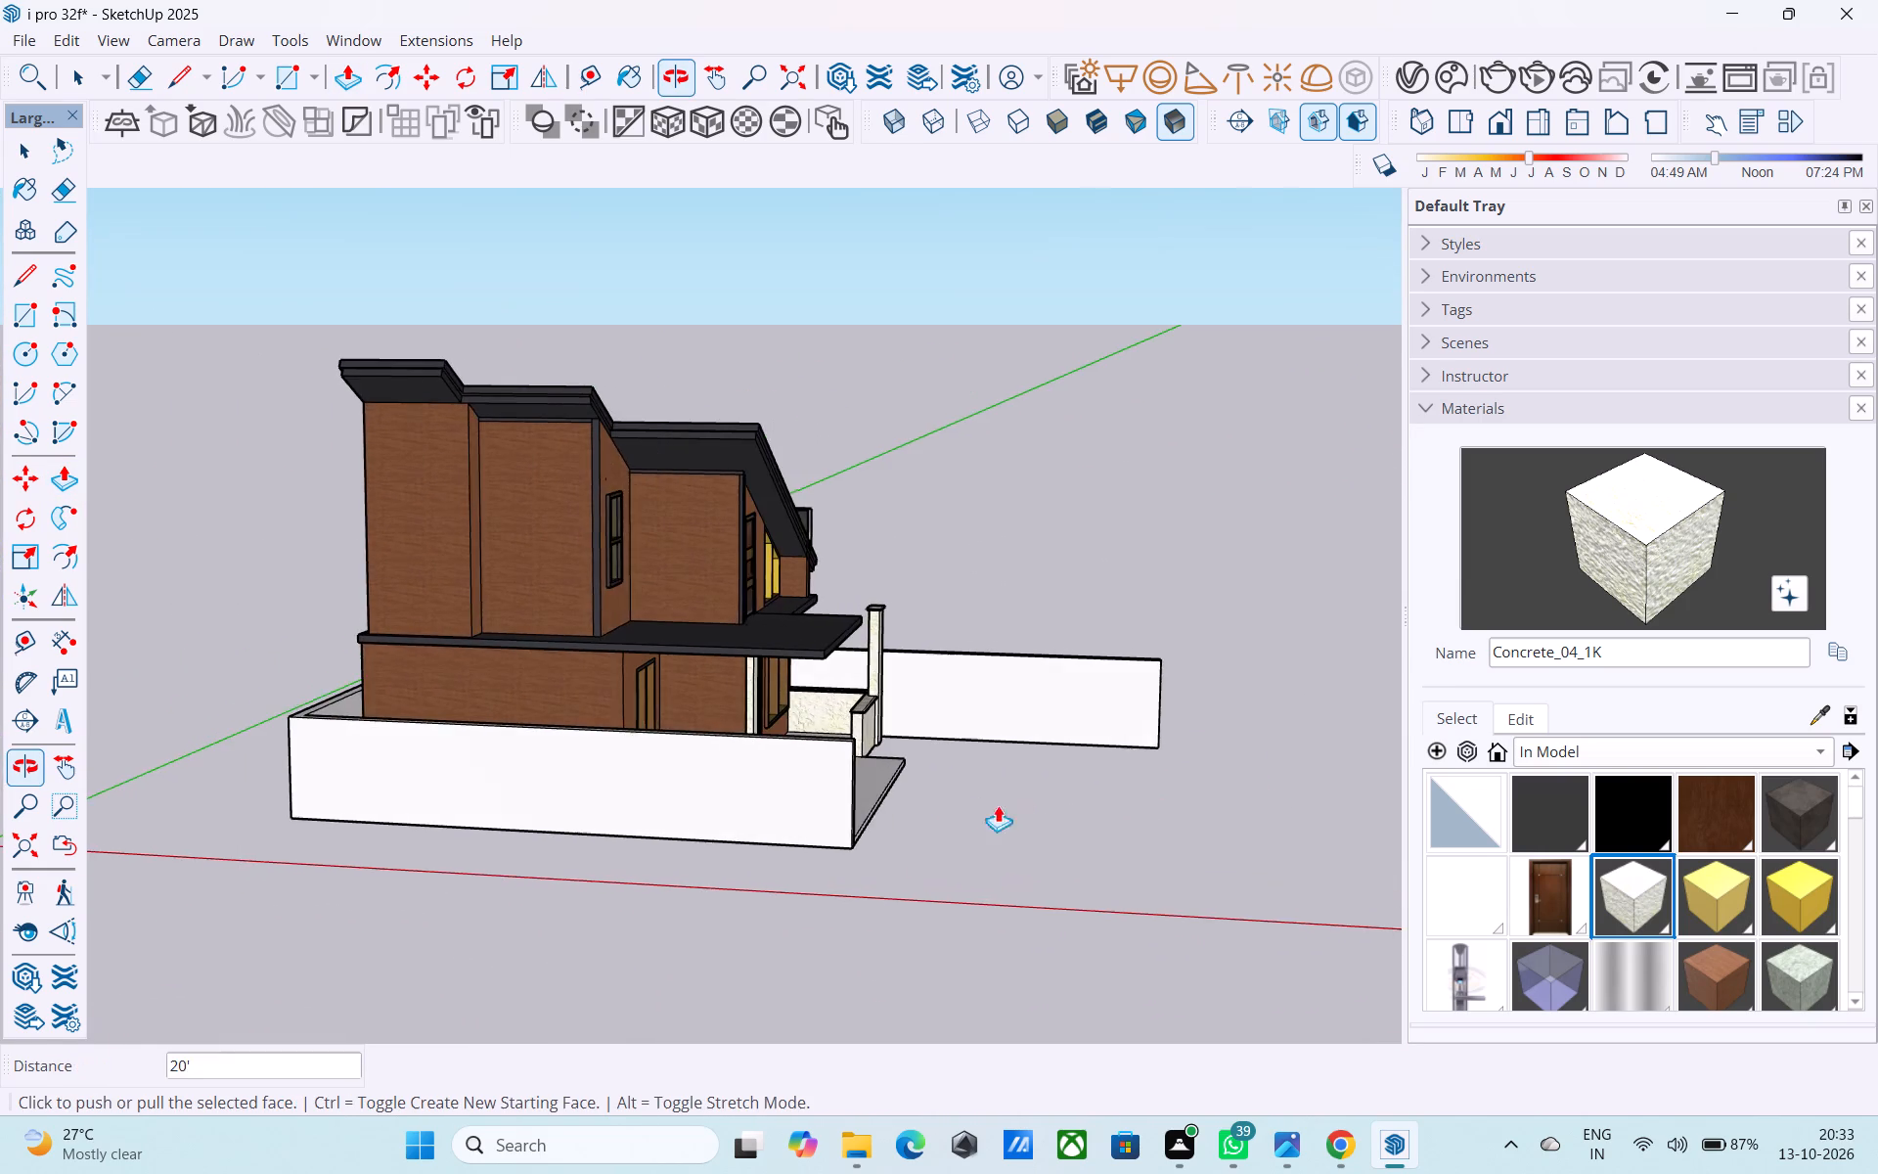
scroll(951, 792, "down", 2)
scroll(1140, 748, "up", 3)
middle_click_drag(1140, 748, 1152, 762)
scroll(1152, 762, "up", 4)
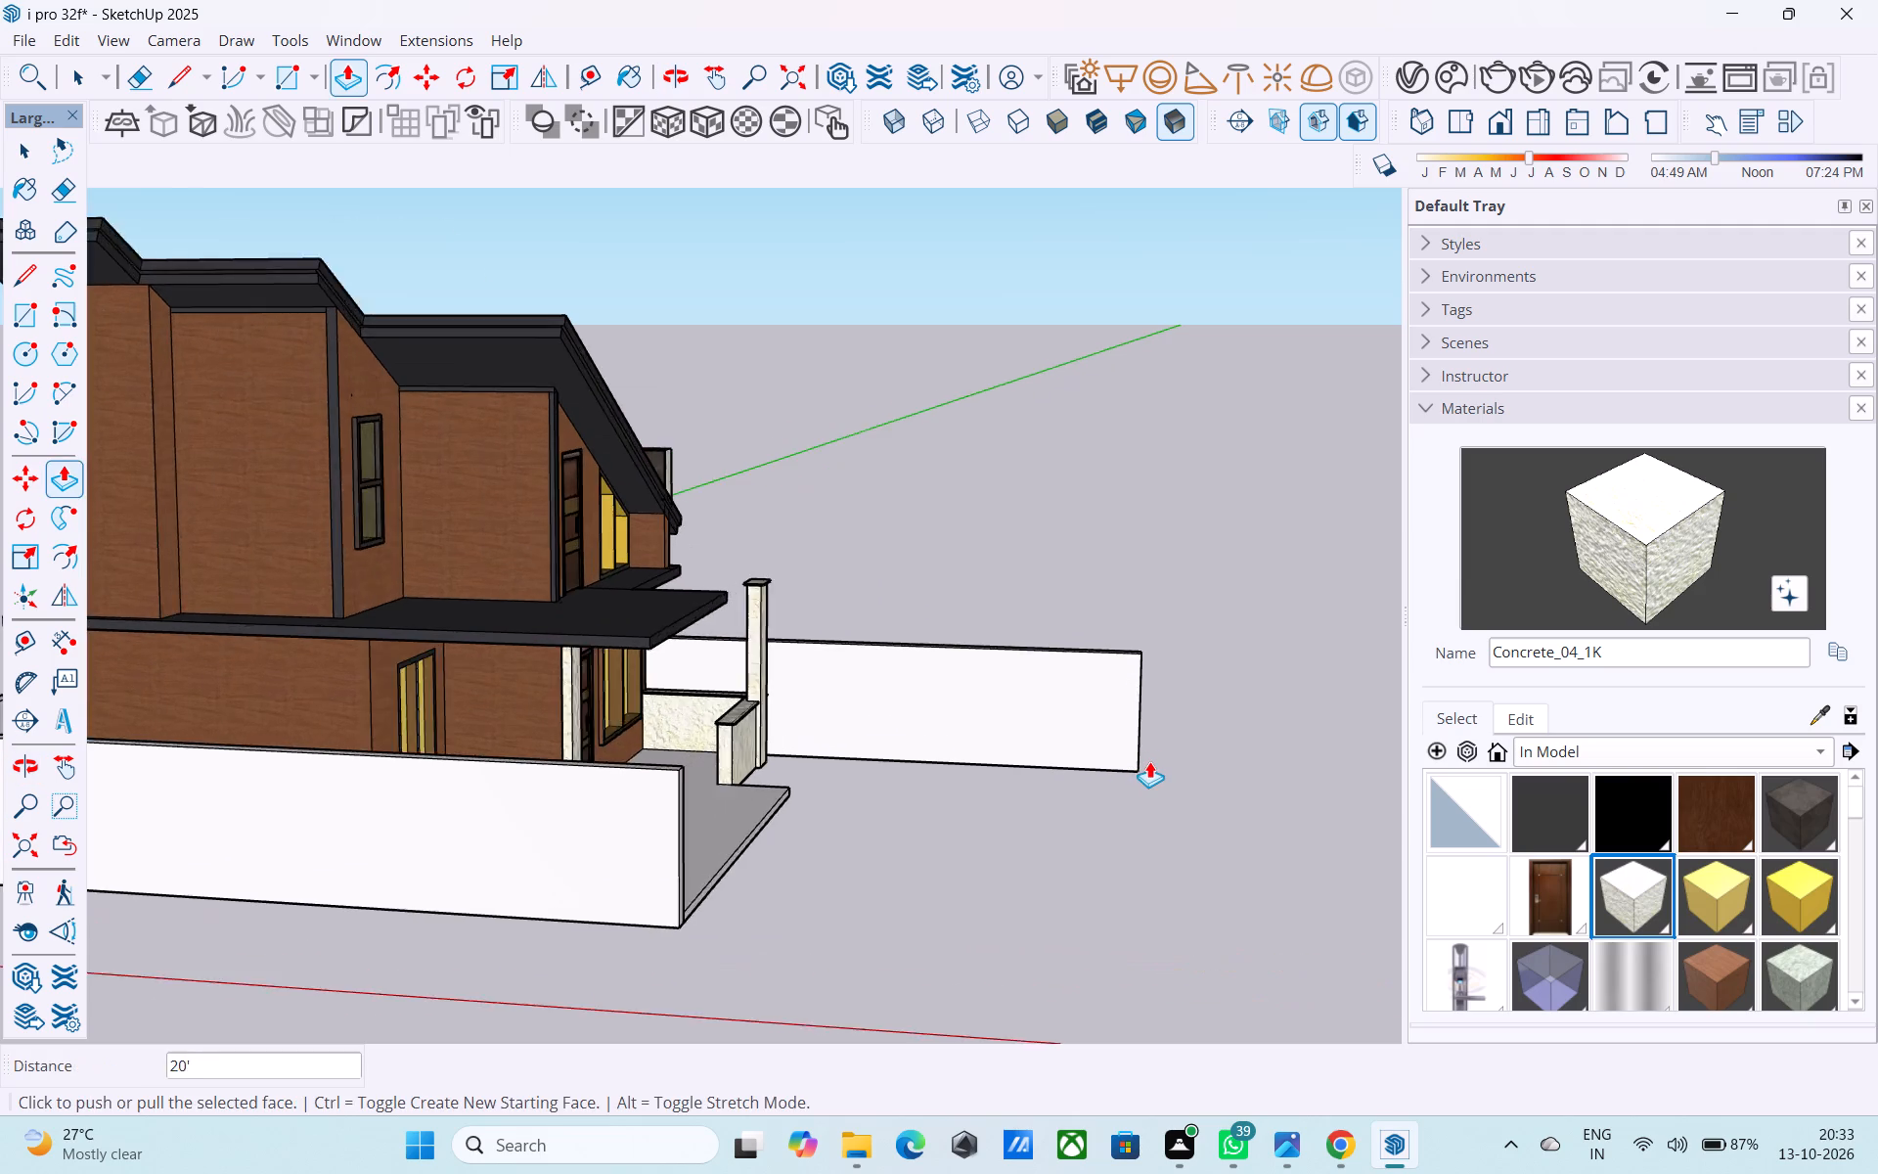
scroll(1149, 761, "up", 2)
key("space")
left_click(1134, 709)
left_click(1139, 709)
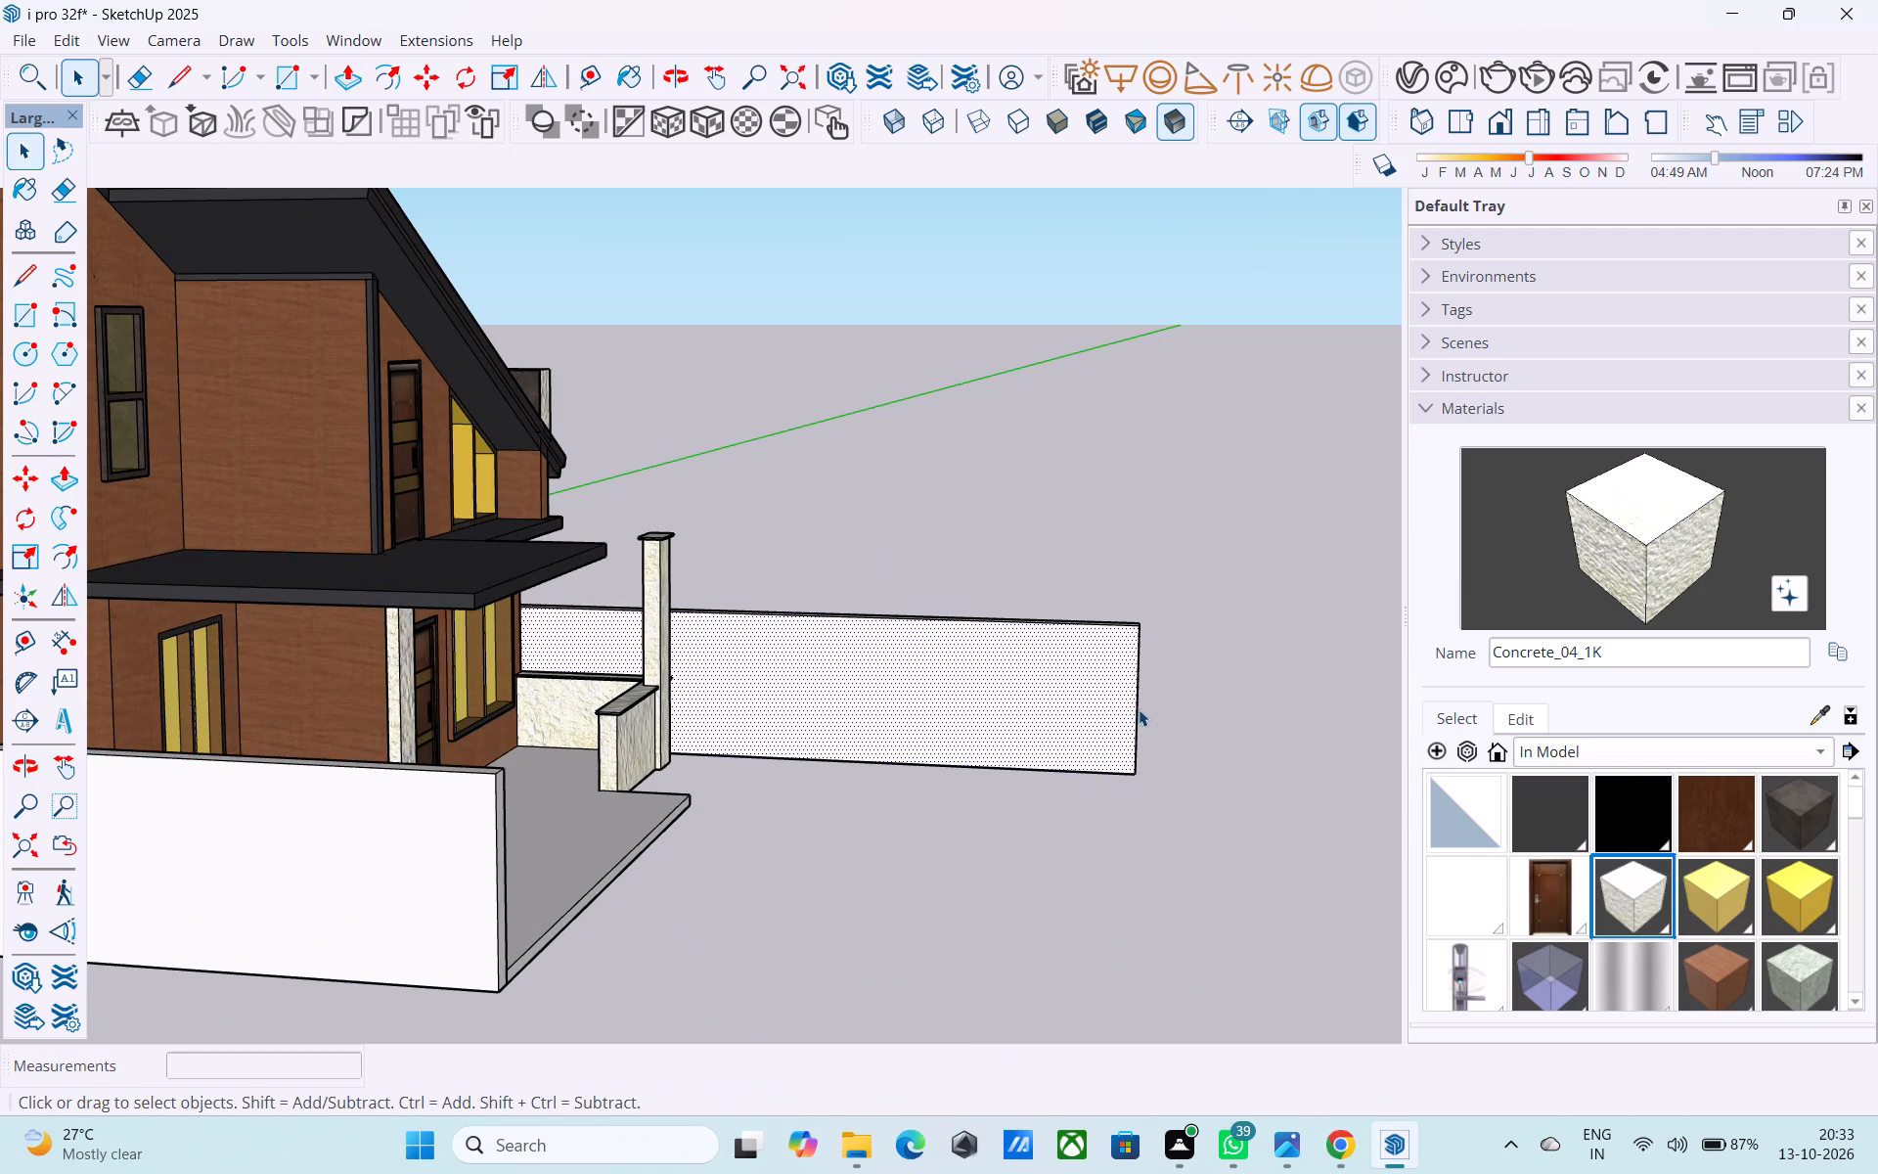
key("m")
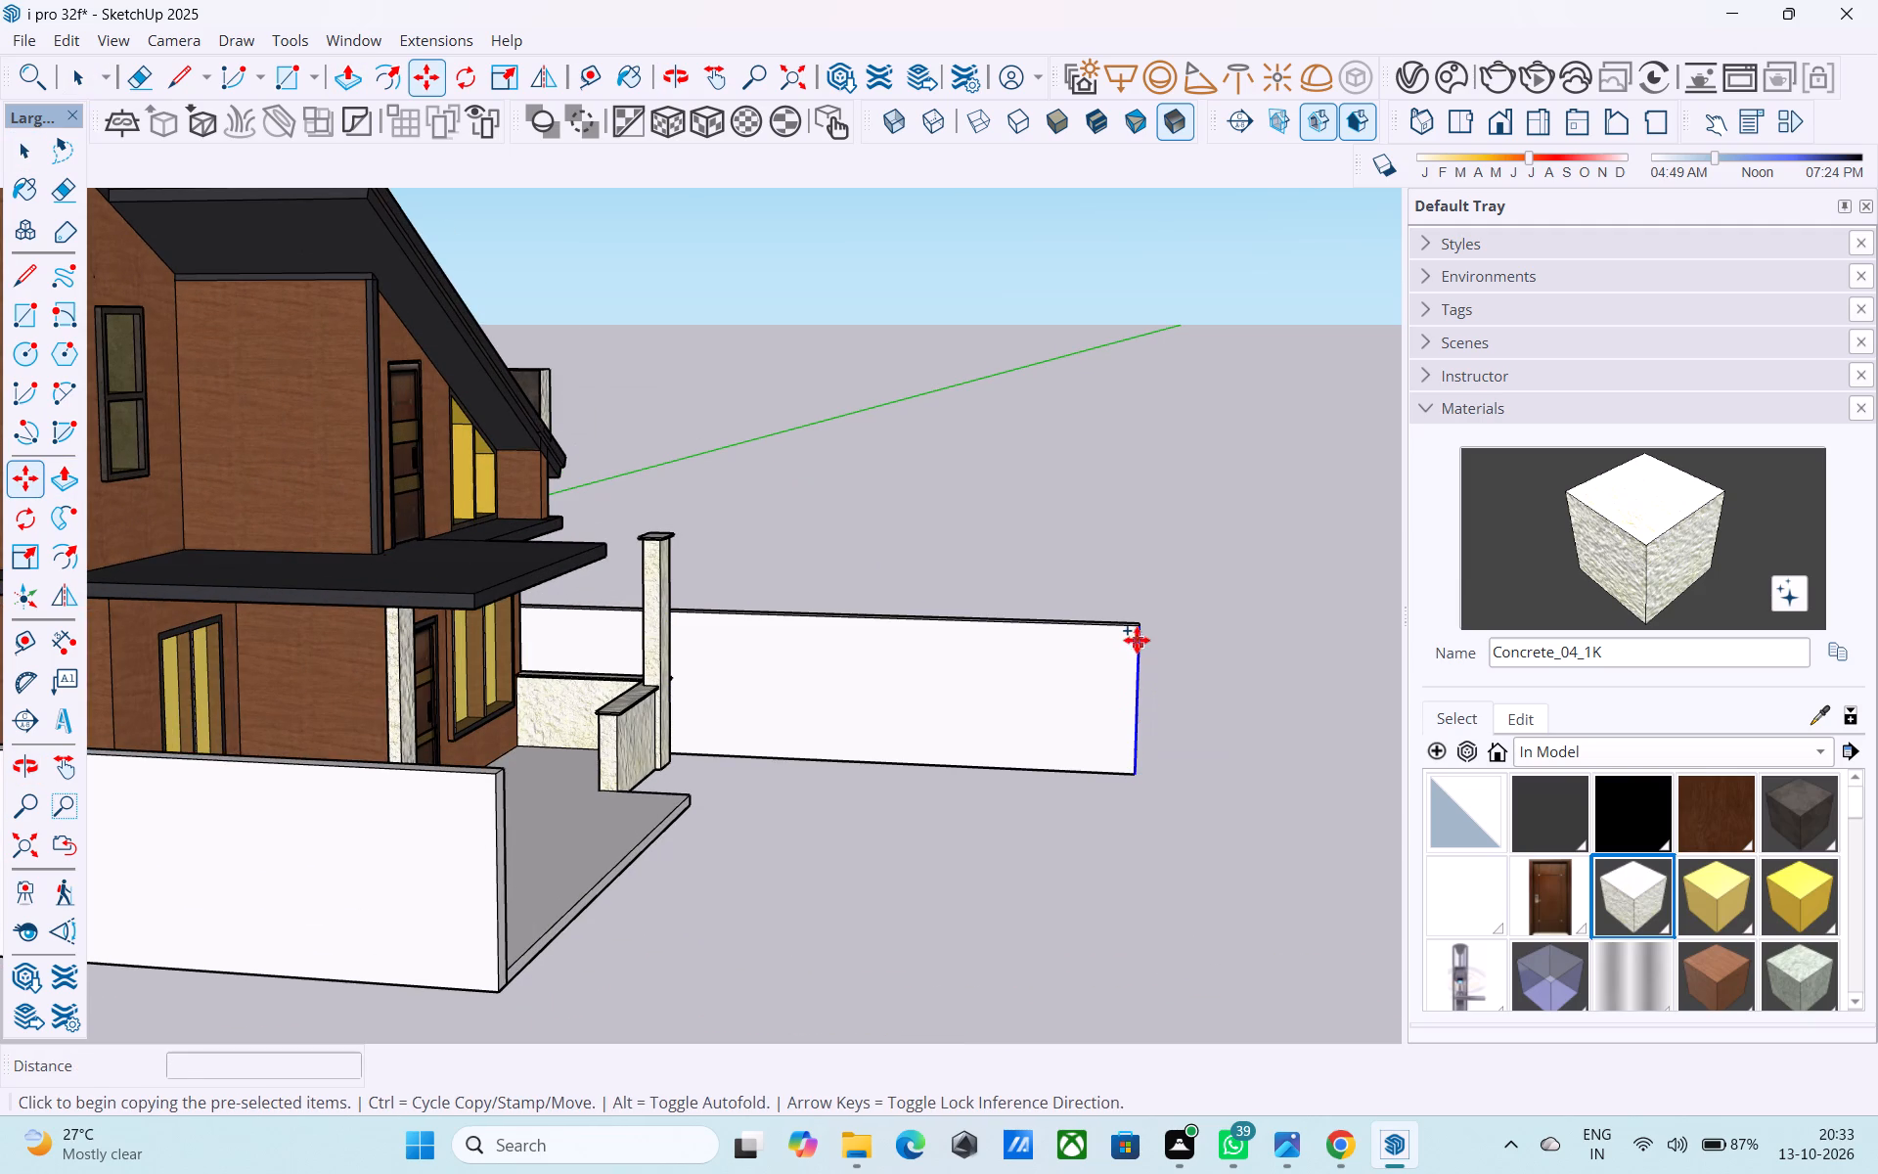
left_click(1137, 635)
left_click(1118, 629)
scroll(1122, 640, "up", 3)
key("space")
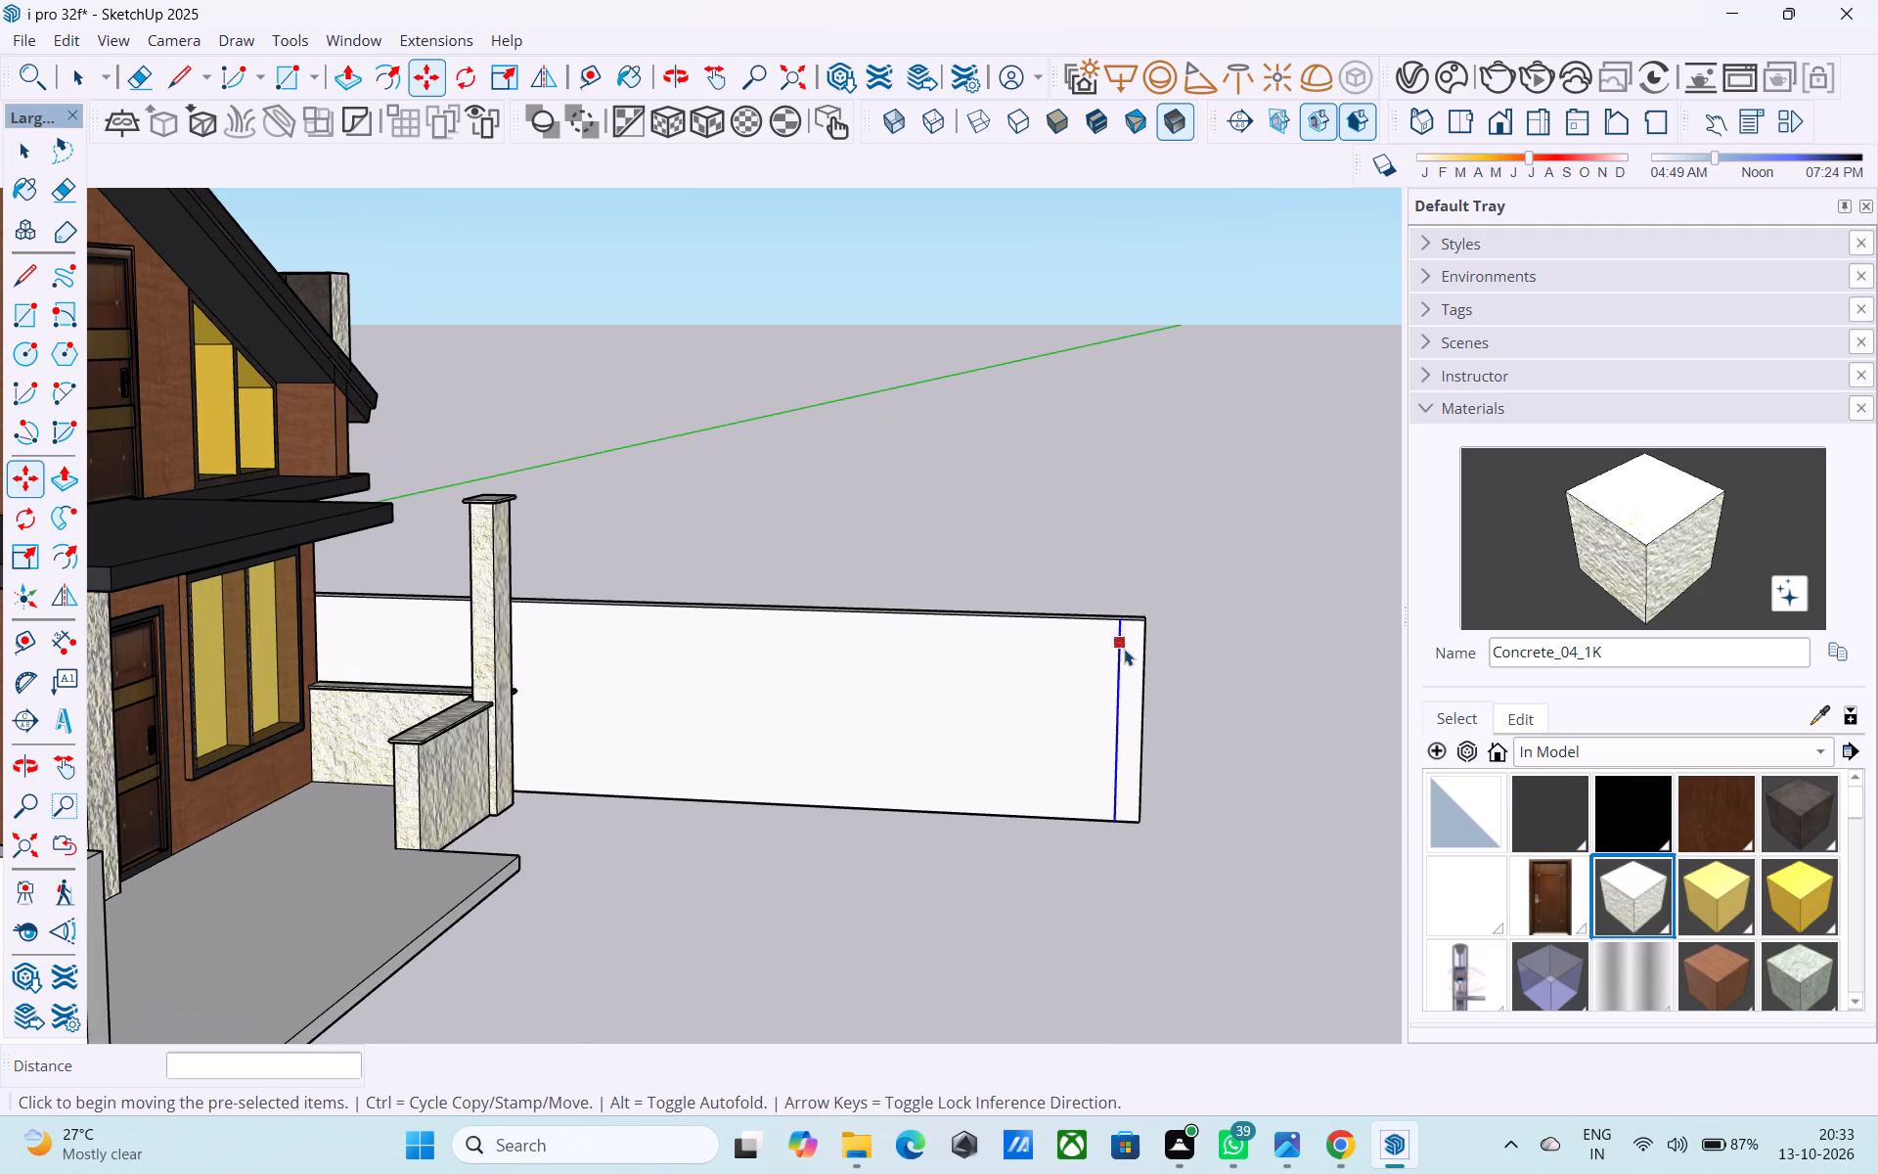
Extrude the narrow strip across the front of the plot until it aligns with the opposite side wall.
left_click(1126, 649)
key("p")
left_click(1126, 649)
scroll(1130, 696, "down", 9)
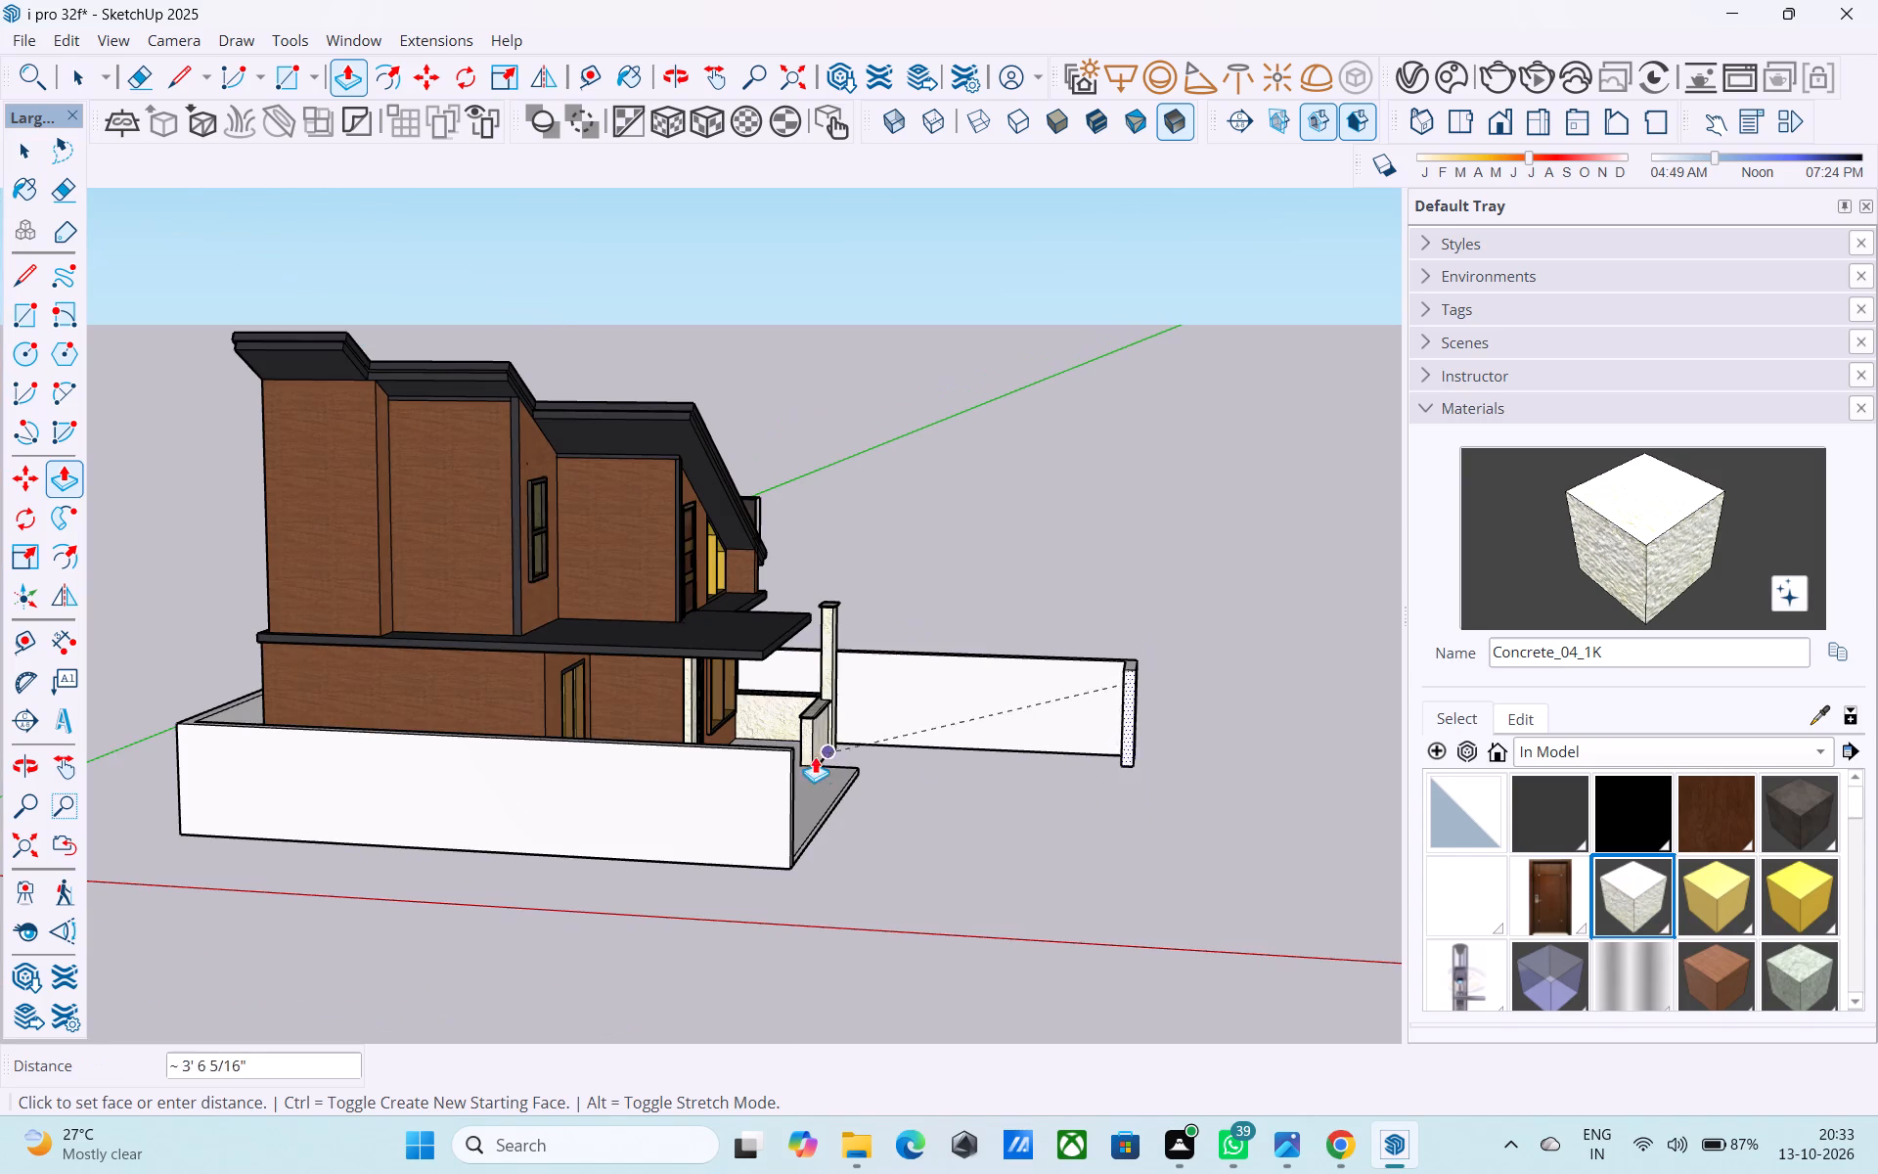
left_click(790, 753)
Extend the shorter side wall's front end 16' 6" to meet the front boundary wall.
middle_click_drag(972, 749, 499, 806)
scroll(500, 806, "up", 6)
key("space")
left_click(596, 794)
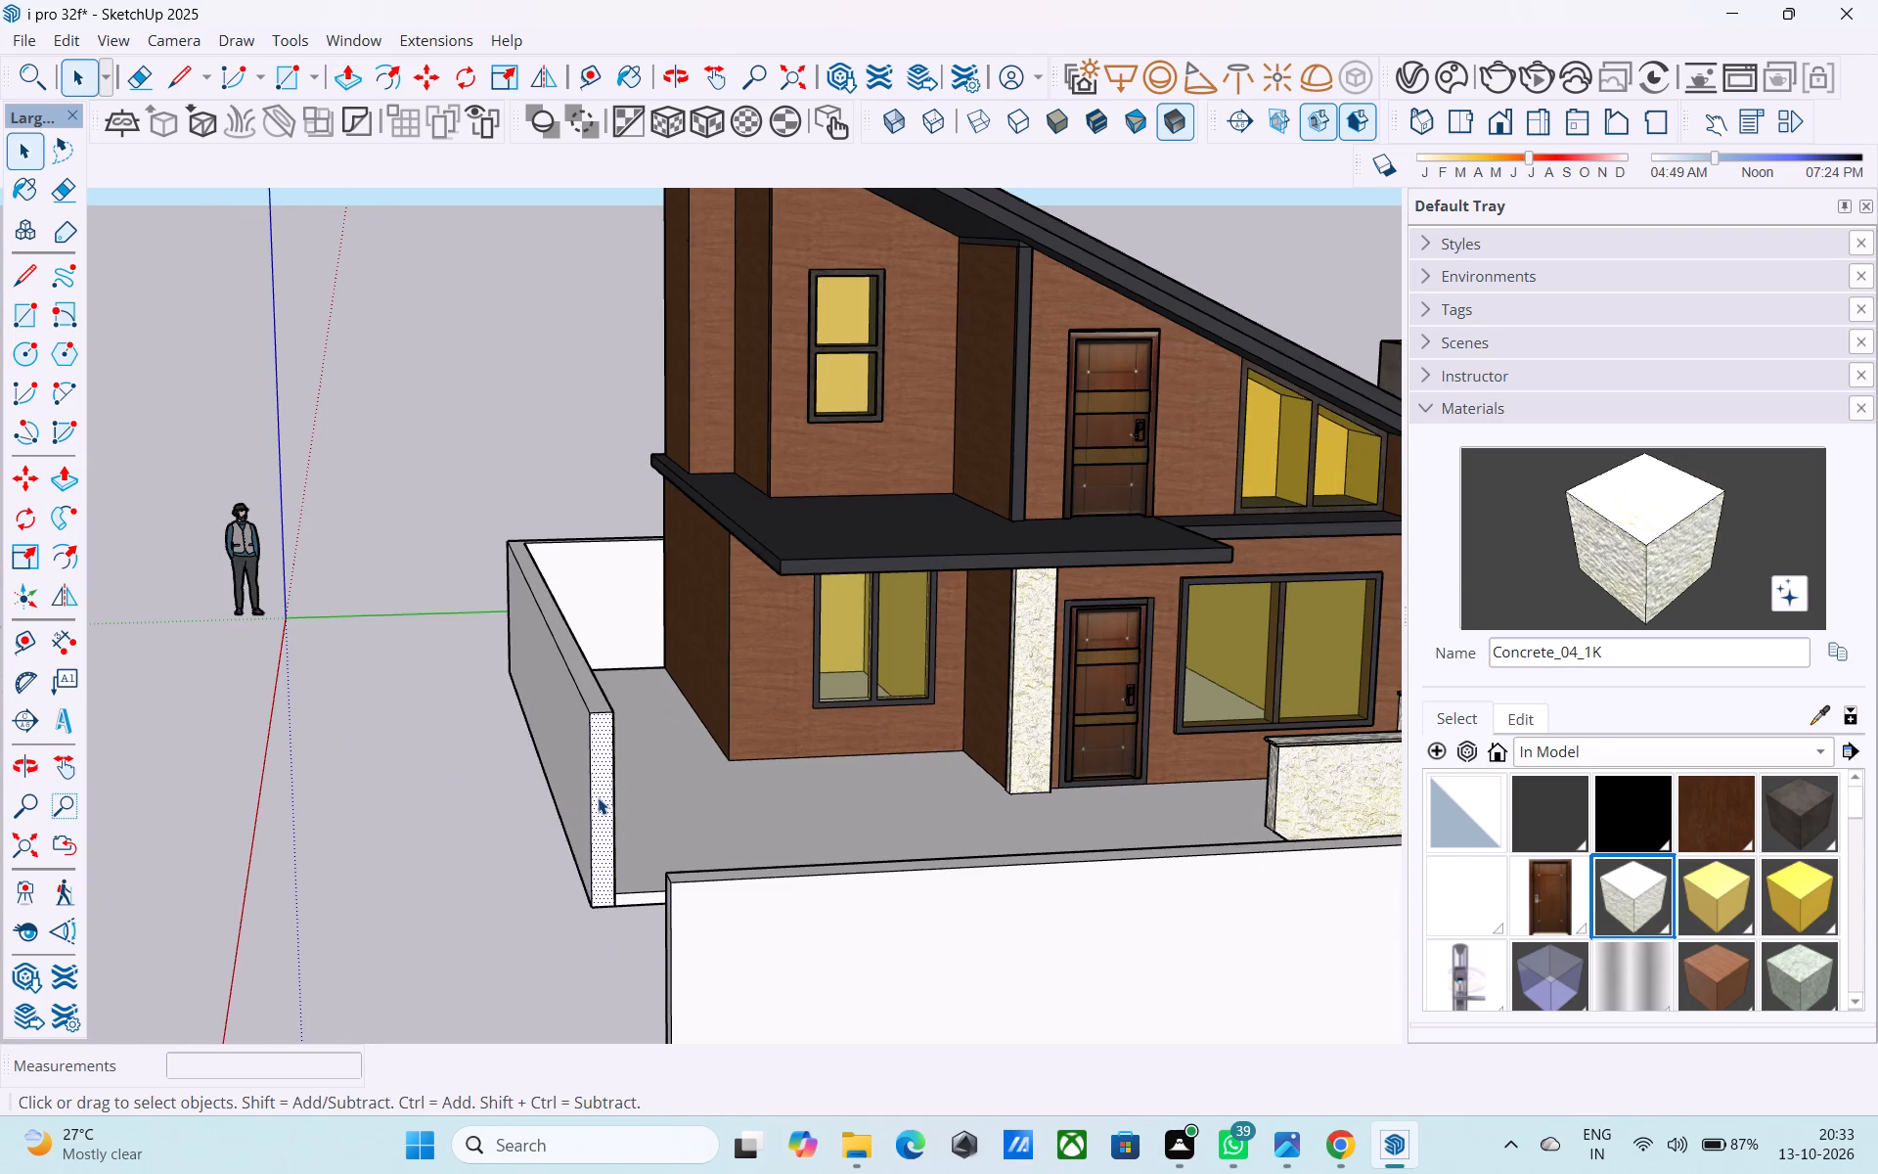
key("p")
left_click(598, 797)
middle_click_drag(776, 887, 1153, 929)
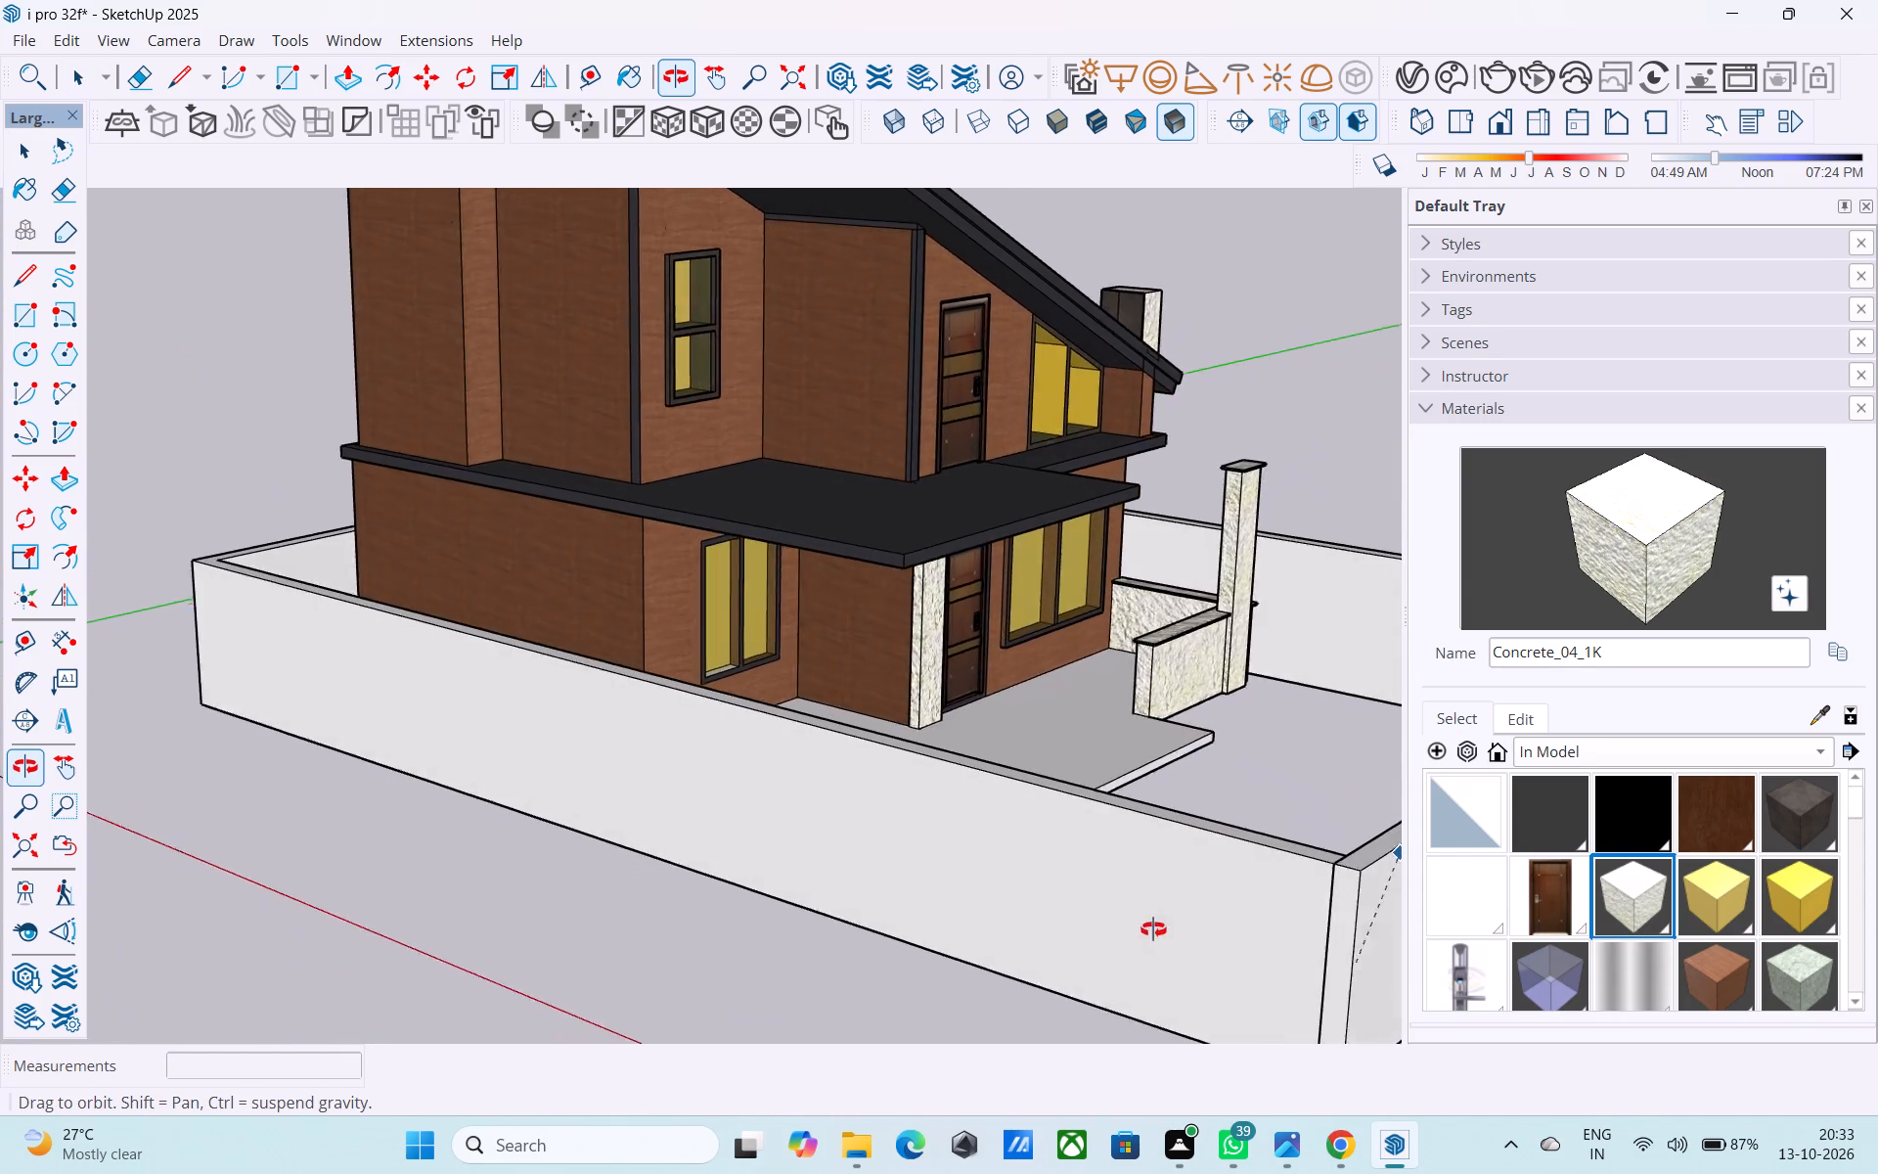
middle_click_drag(1153, 929, 1119, 988)
scroll(1227, 780, "up", 3)
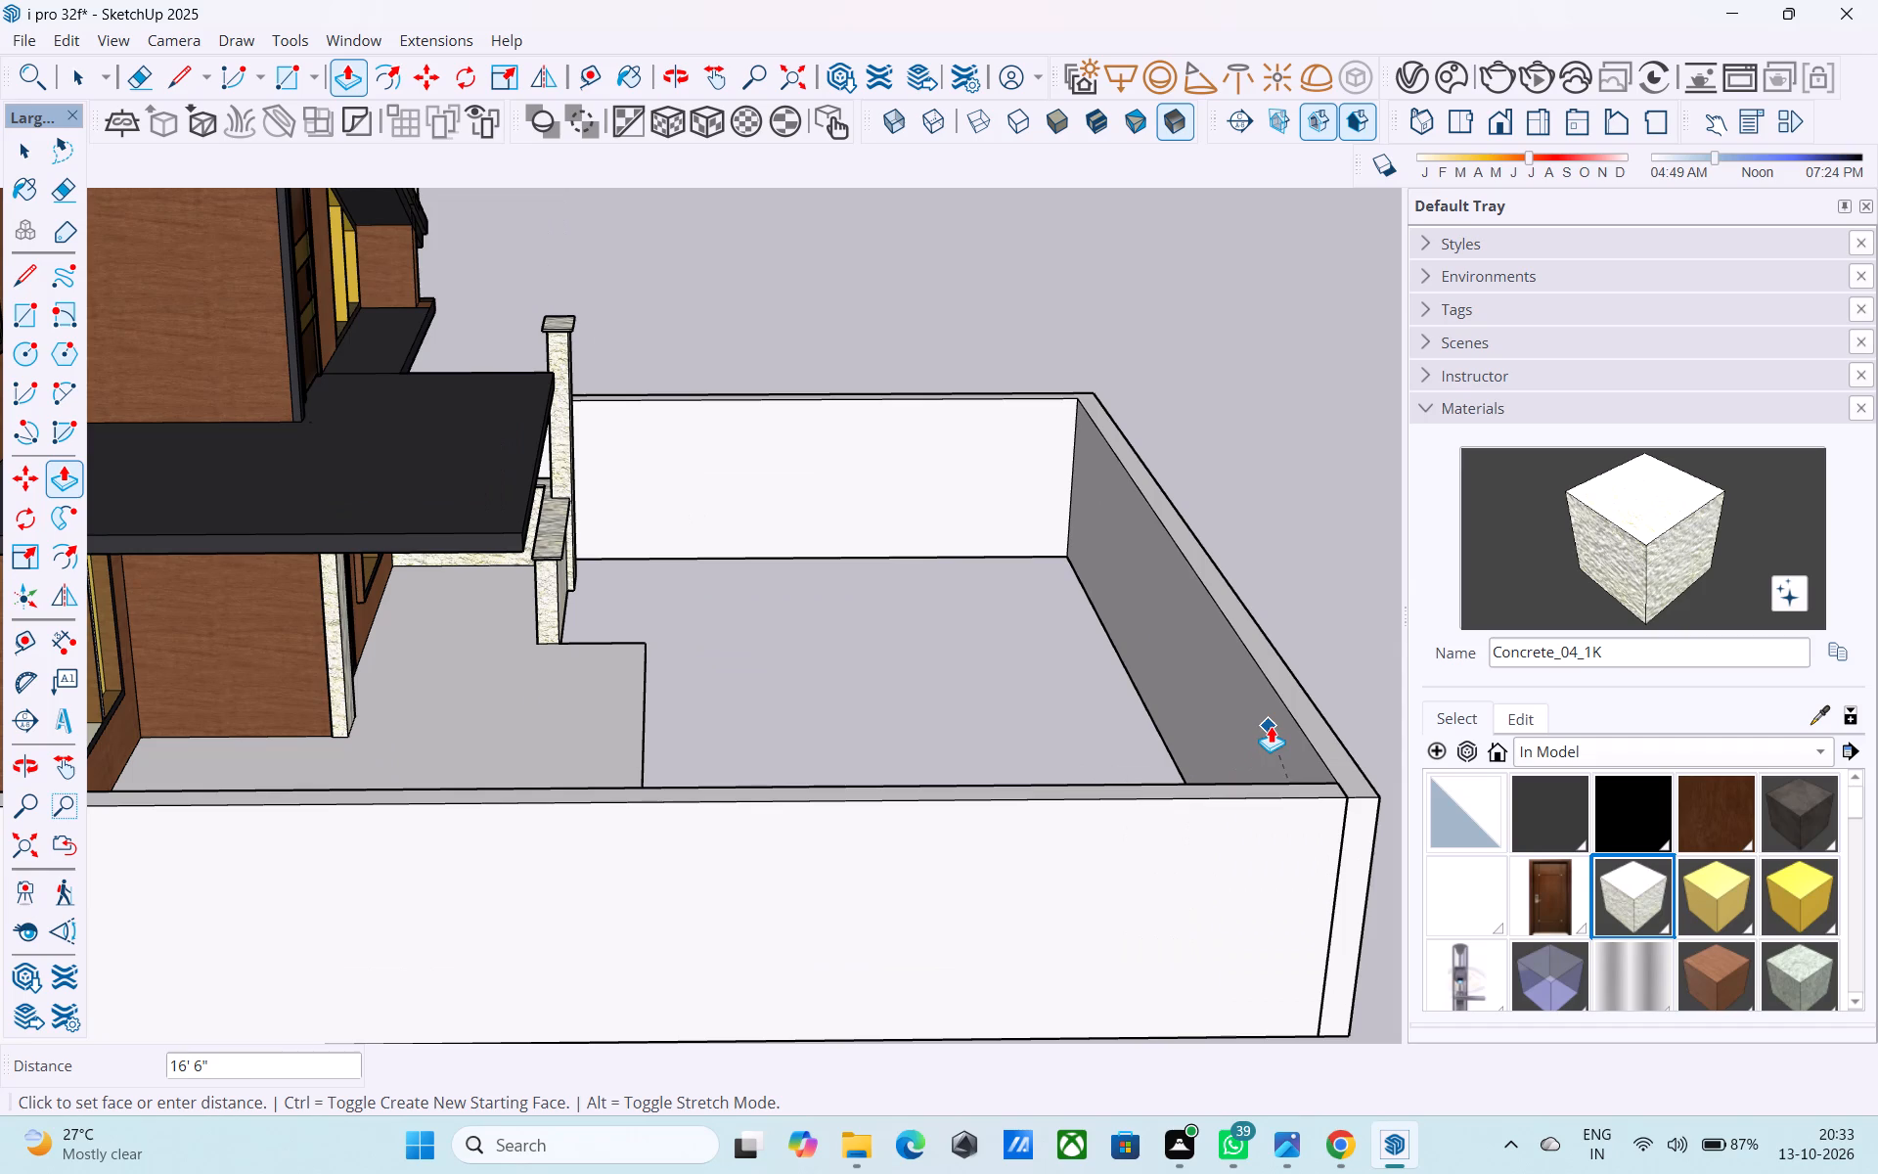
left_click(1282, 712)
Erase the leftover vertical seam line where the extended side wall meets the front boundary wall.
middle_click_drag(1281, 712, 356, 669)
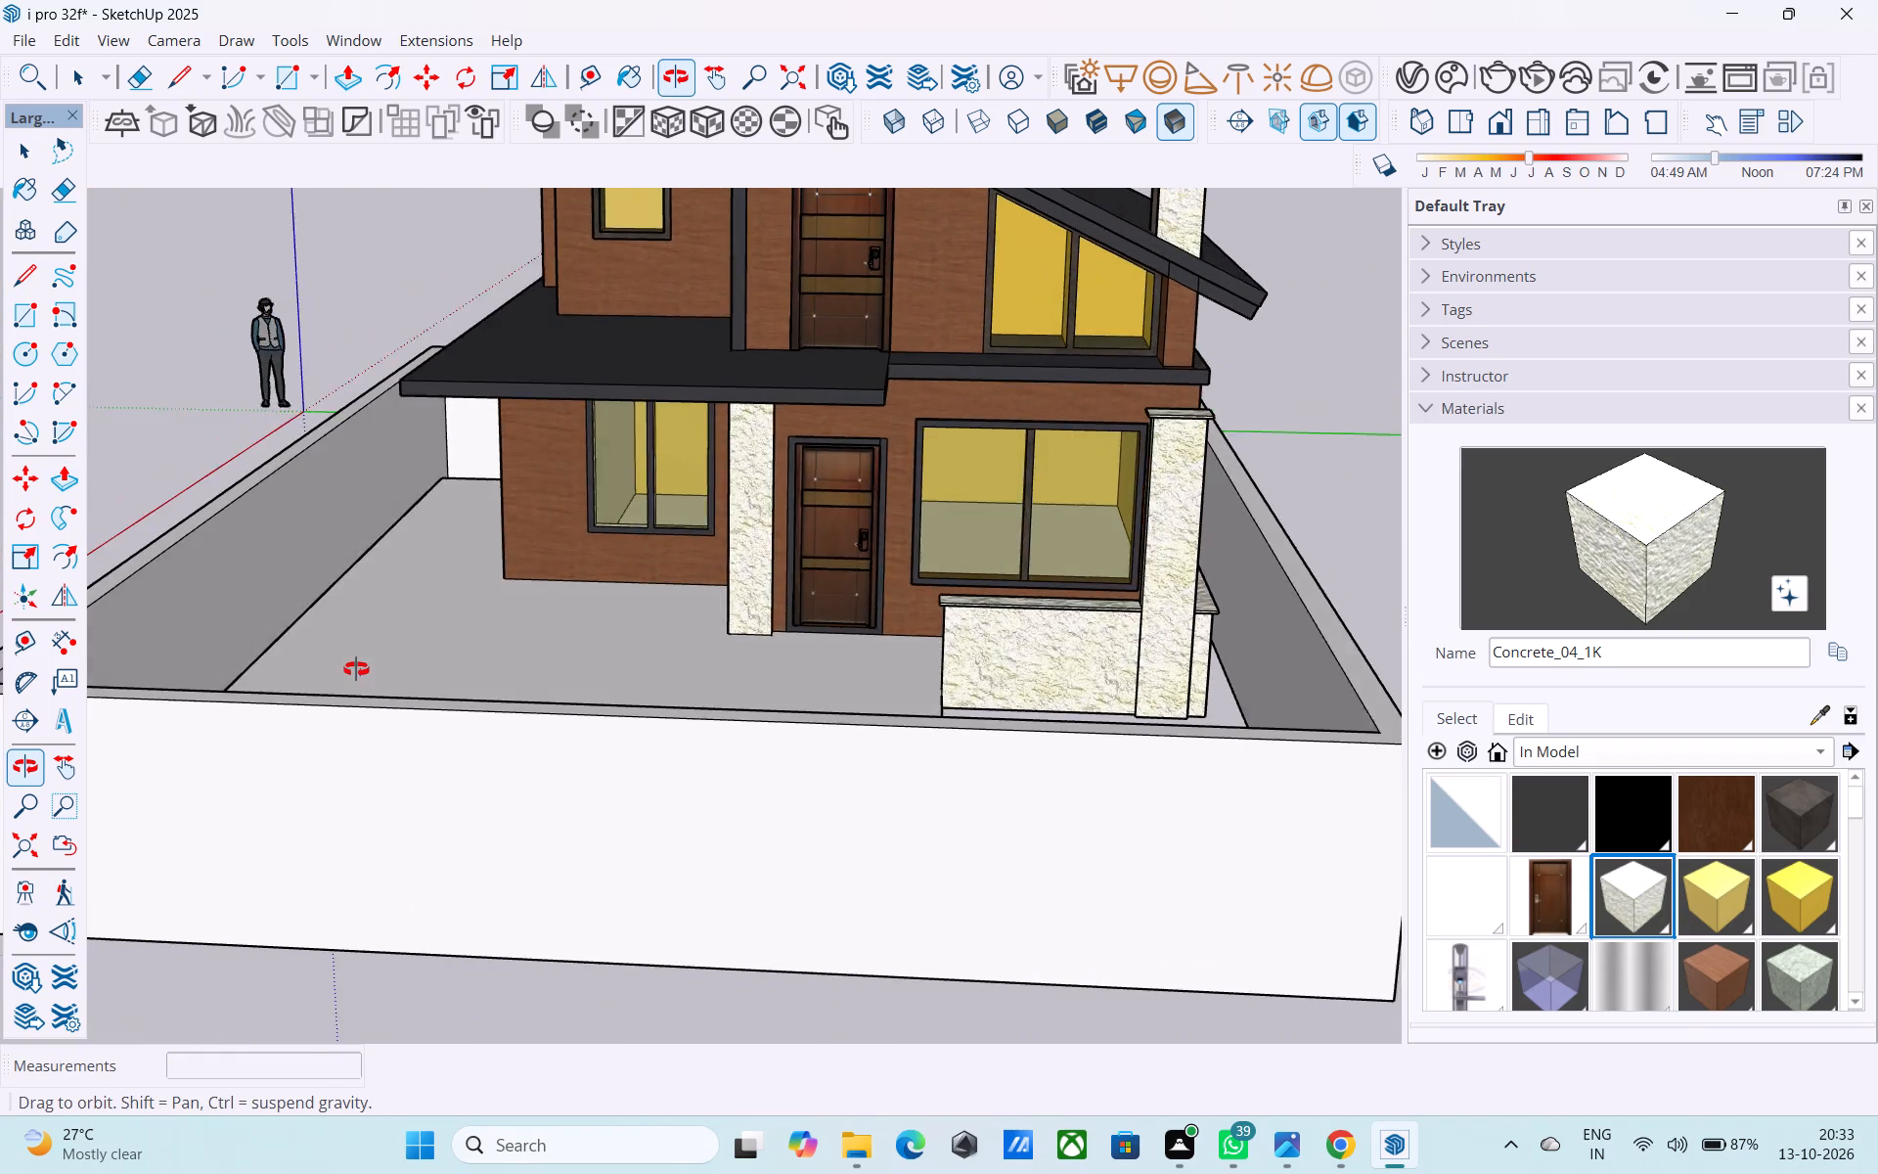
middle_click_drag(356, 669, 557, 692)
scroll(564, 698, "down", 4)
middle_click_drag(559, 712, 625, 790)
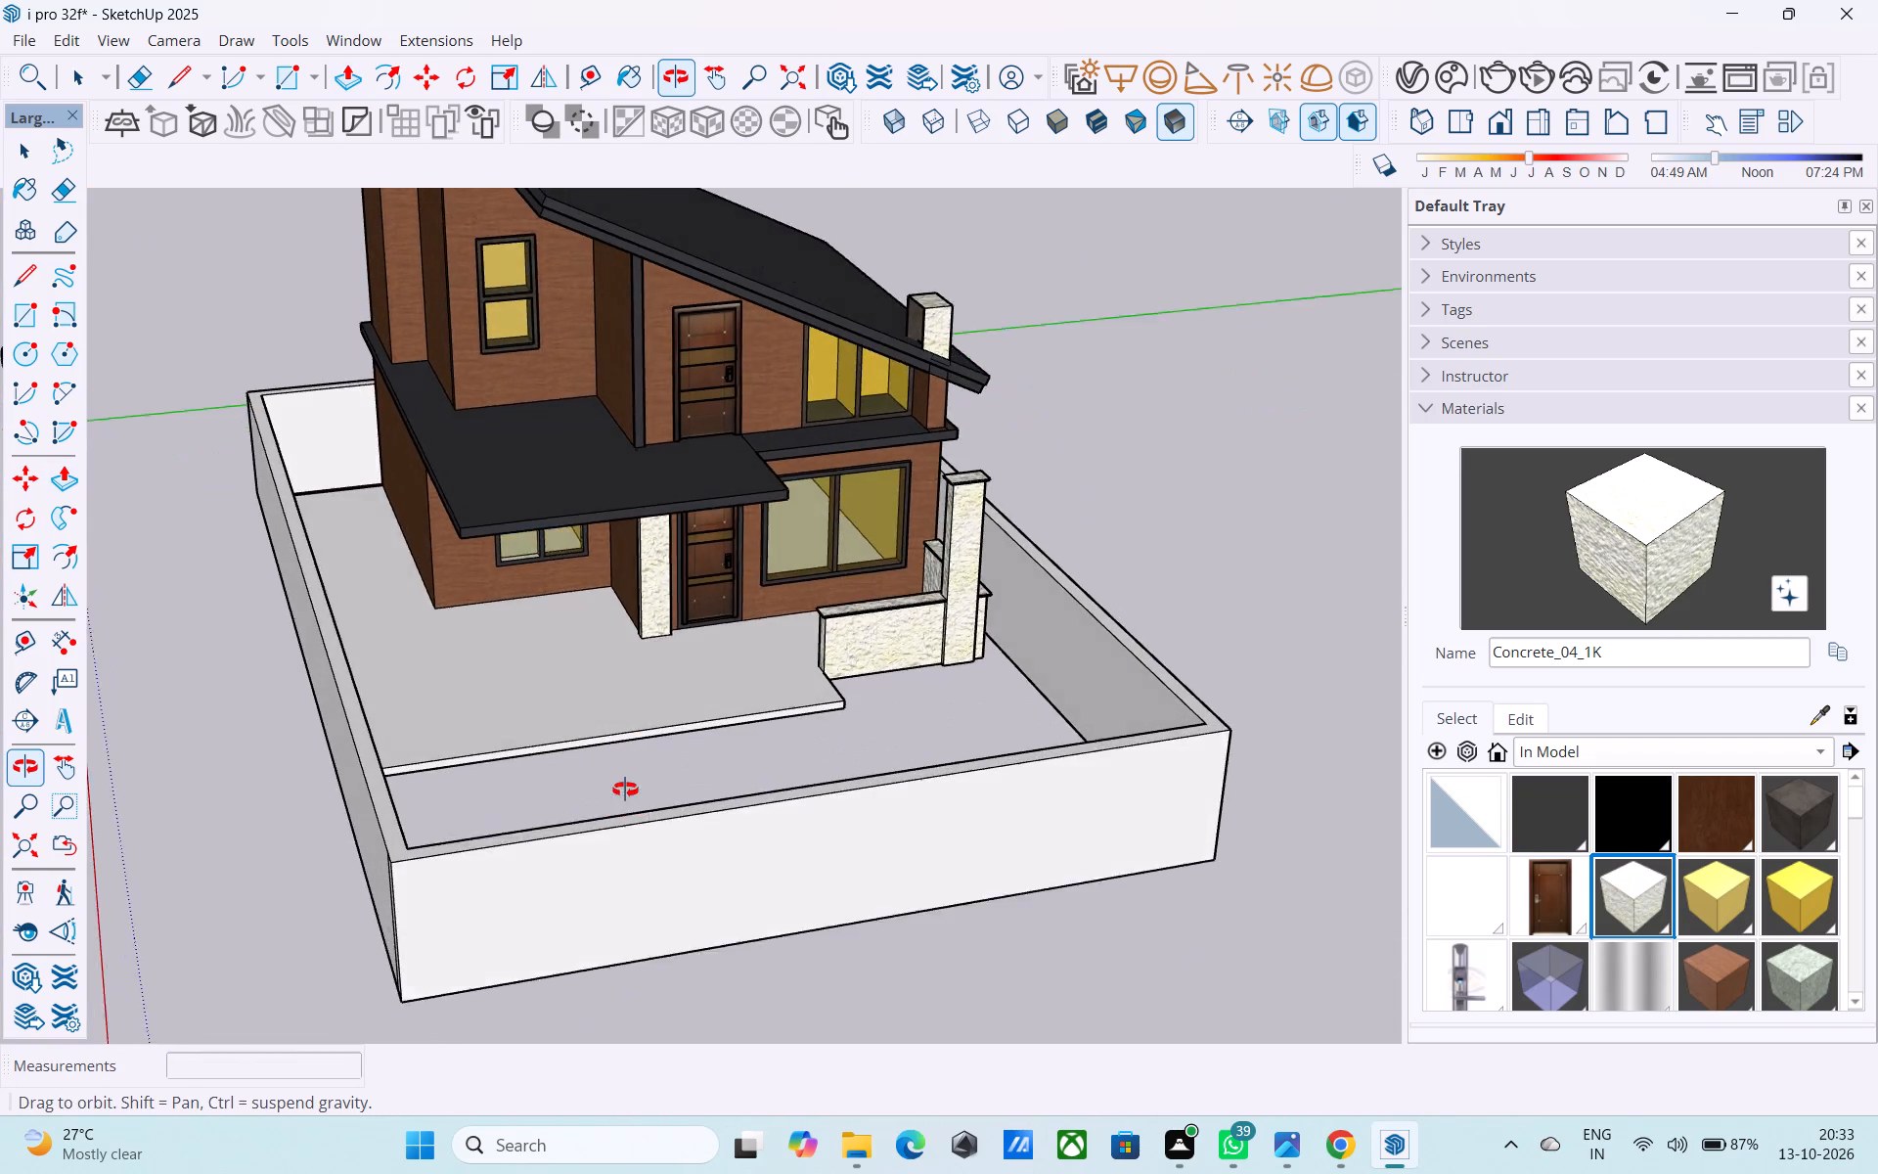
middle_click_drag(625, 790, 986, 648)
key("e")
scroll(850, 774, "up", 2)
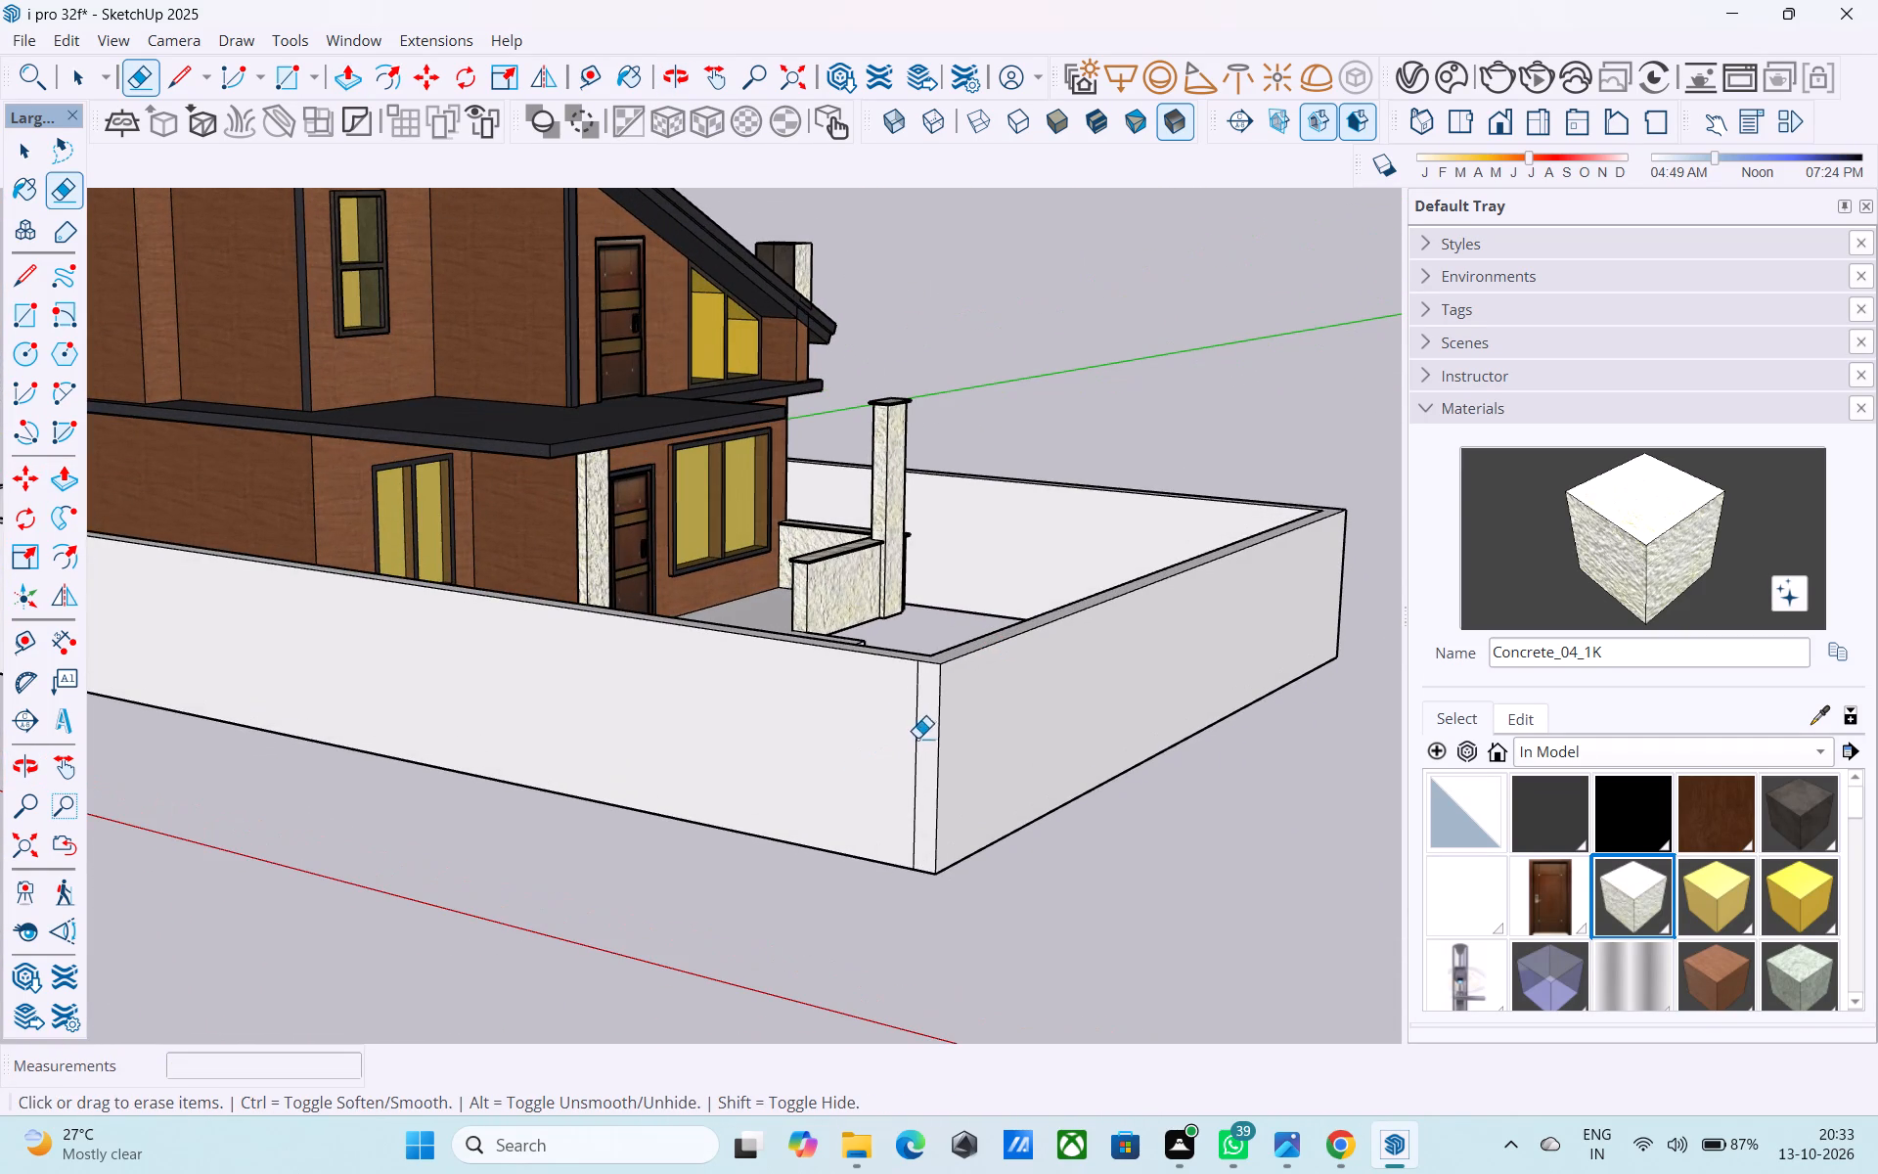
left_click(919, 737)
Draw a line across the top face of the front boundary wall, near its middle.
middle_click_drag(915, 736, 649, 800)
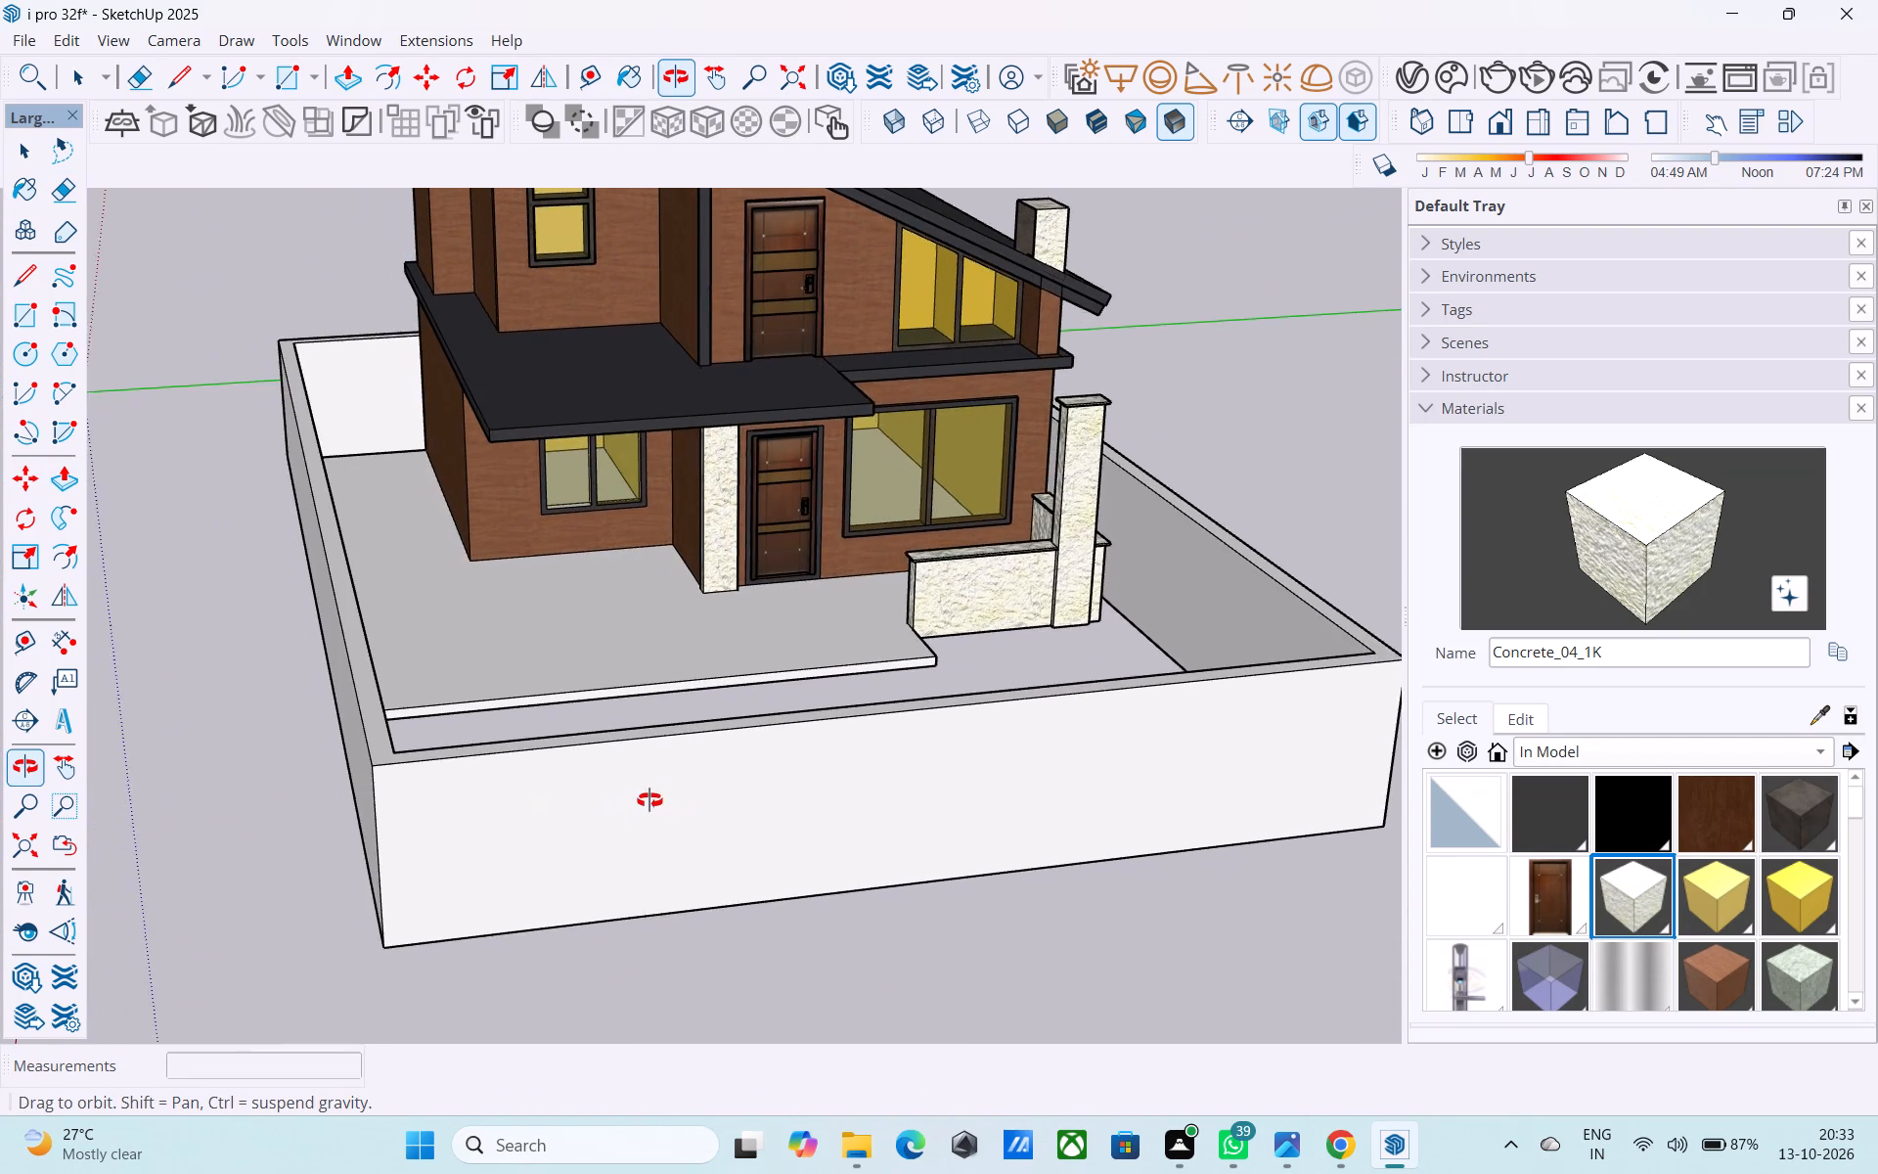
middle_click_drag(649, 800, 668, 842)
key("l")
scroll(368, 790, "up", 1)
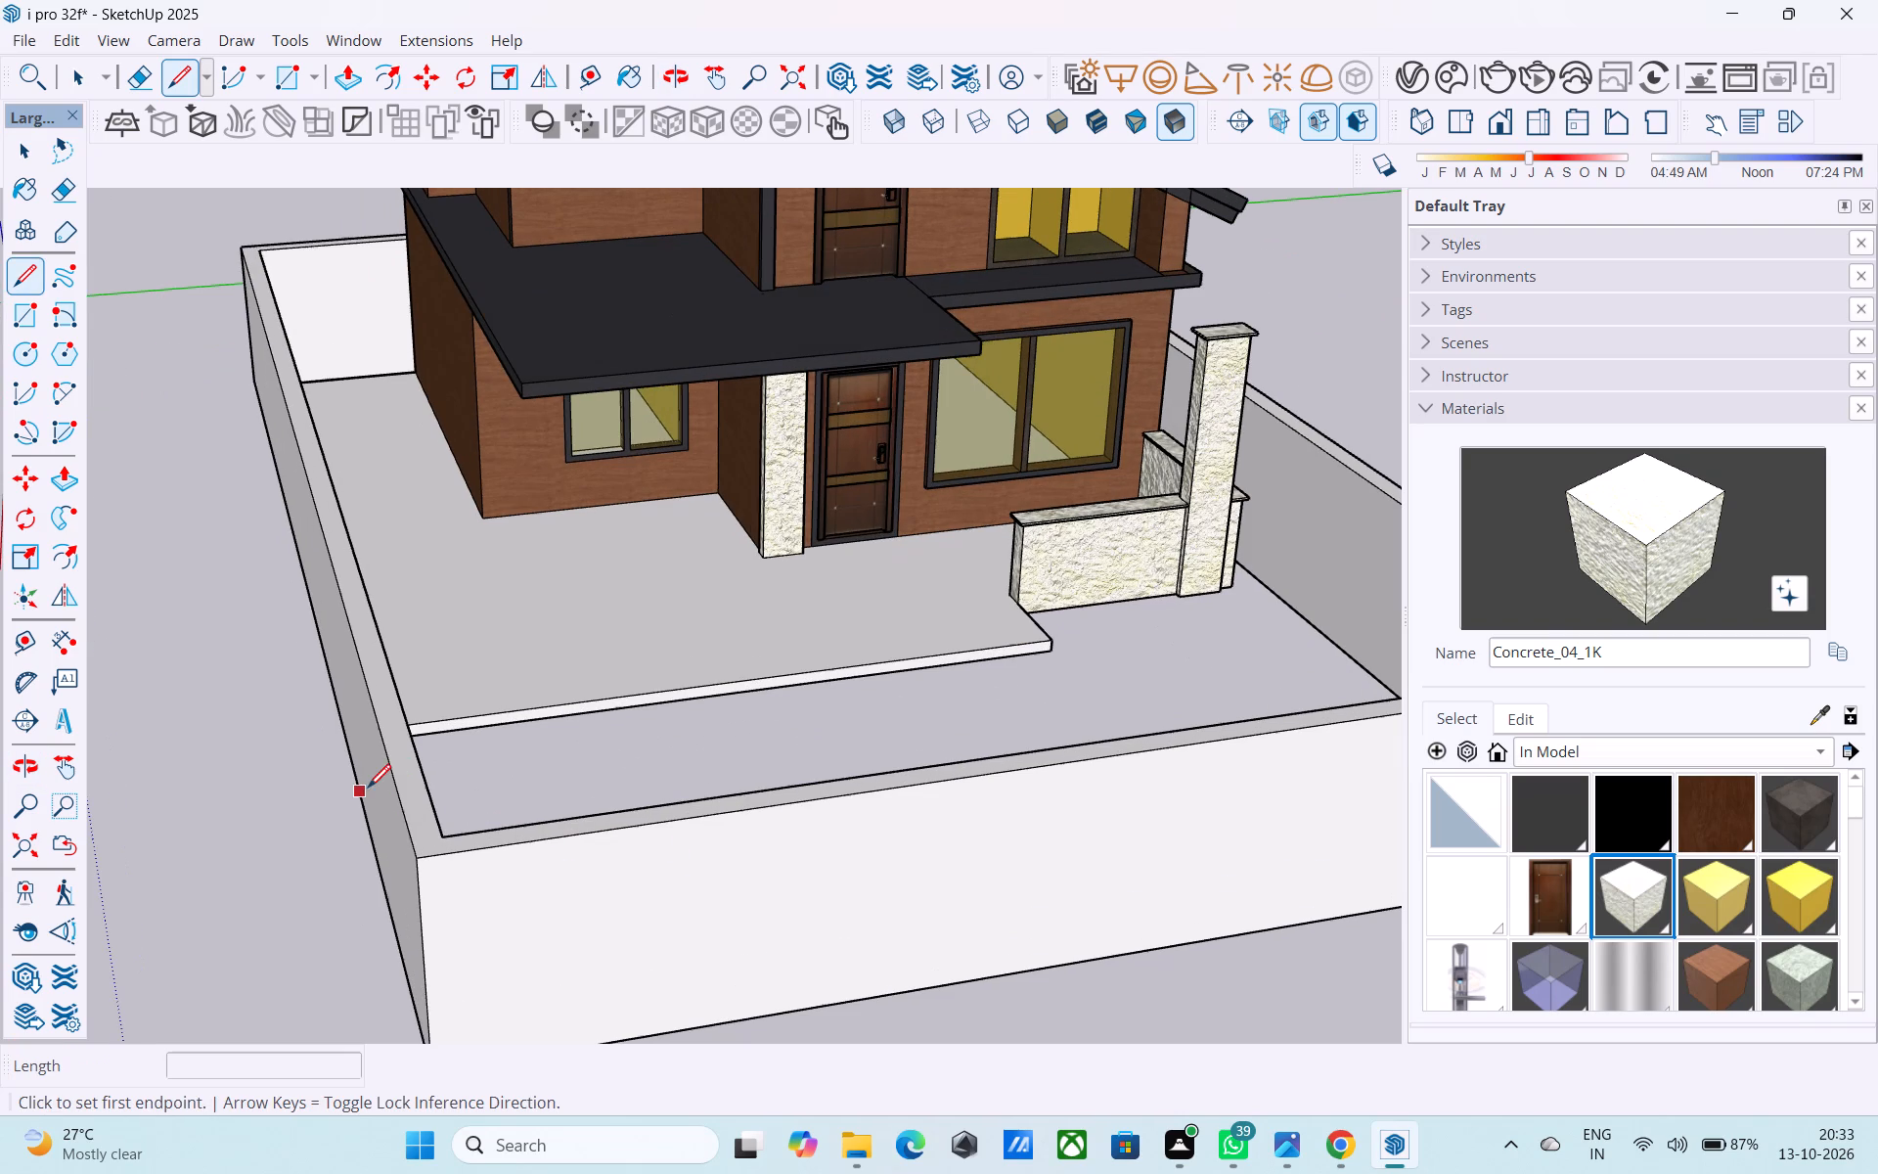
scroll(368, 790, "up", 1)
scroll(442, 826, "up", 1)
scroll(490, 824, "down", 5)
middle_click_drag(654, 821, 645, 814)
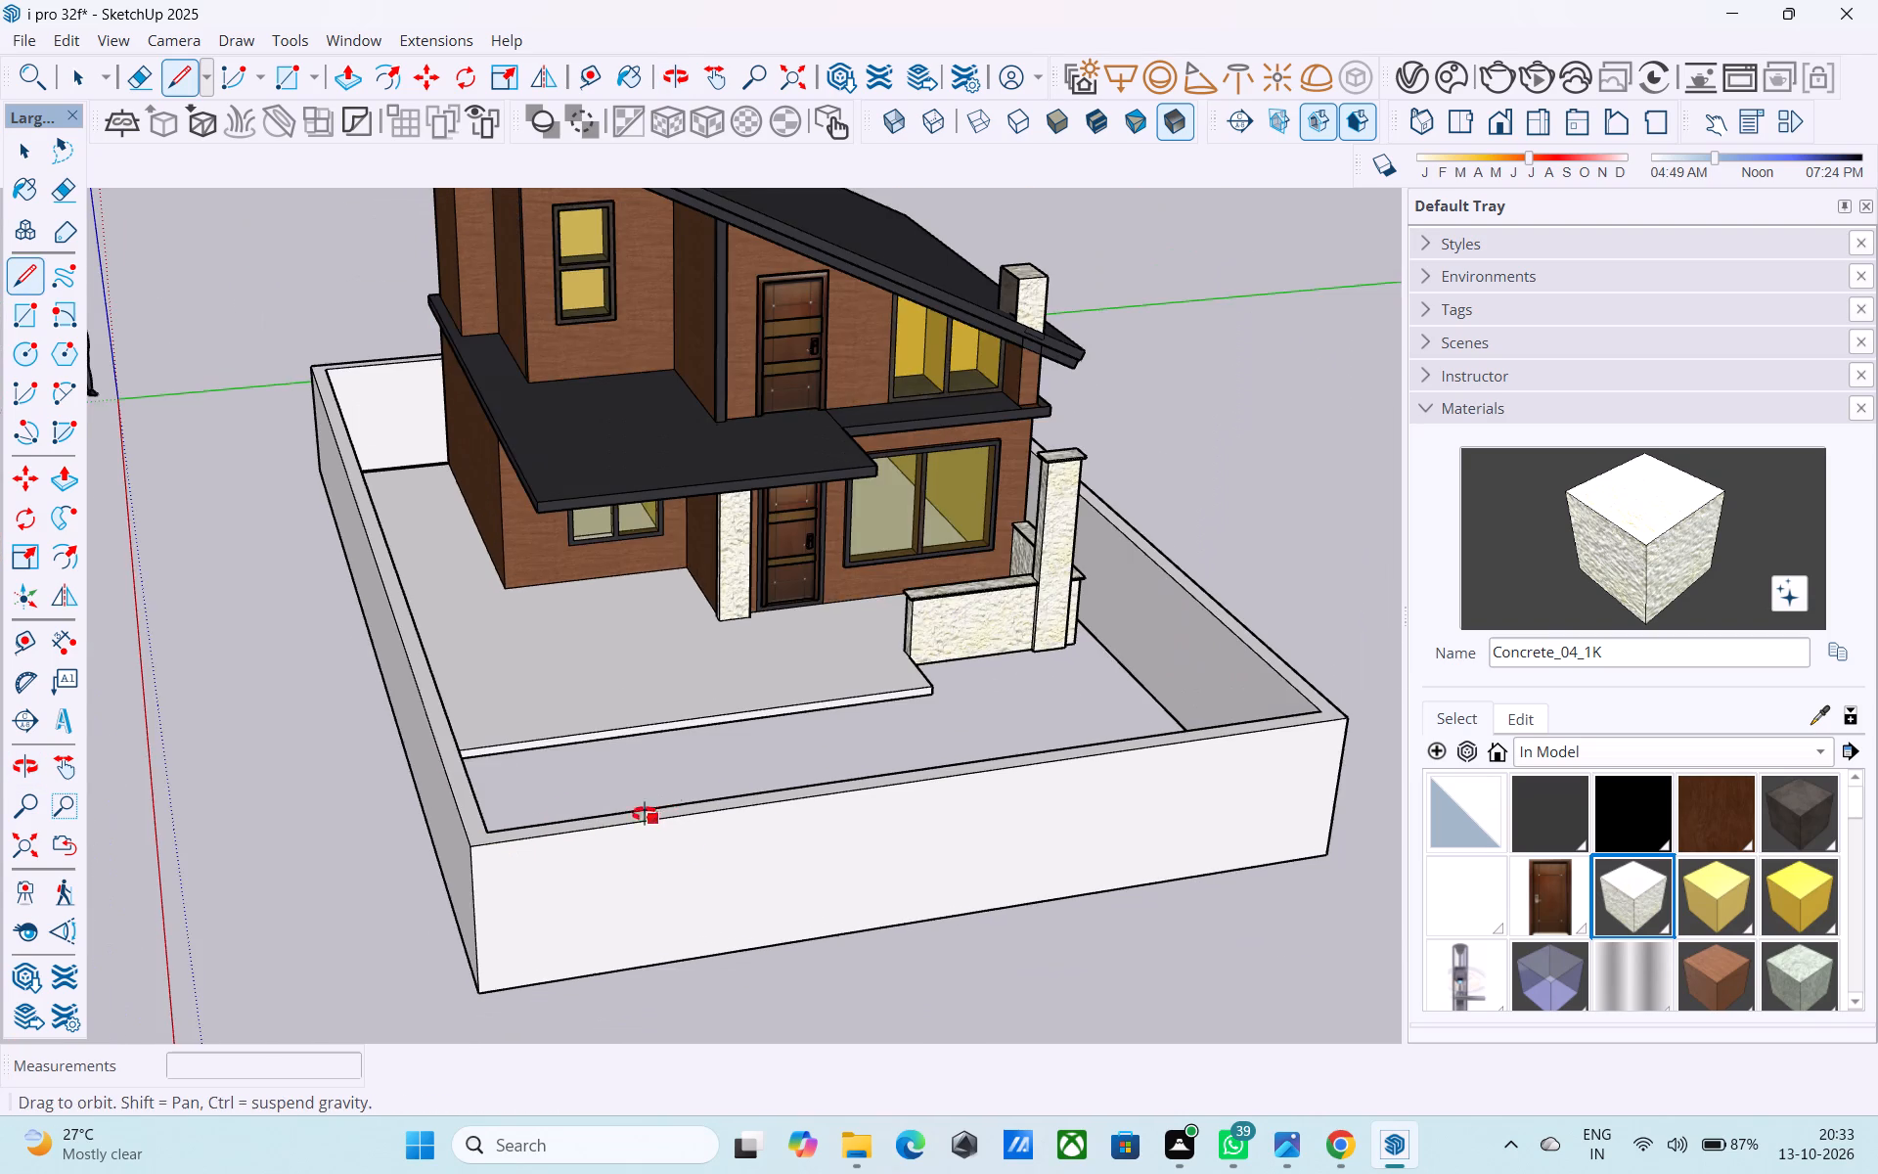
middle_click_drag(645, 814, 432, 772)
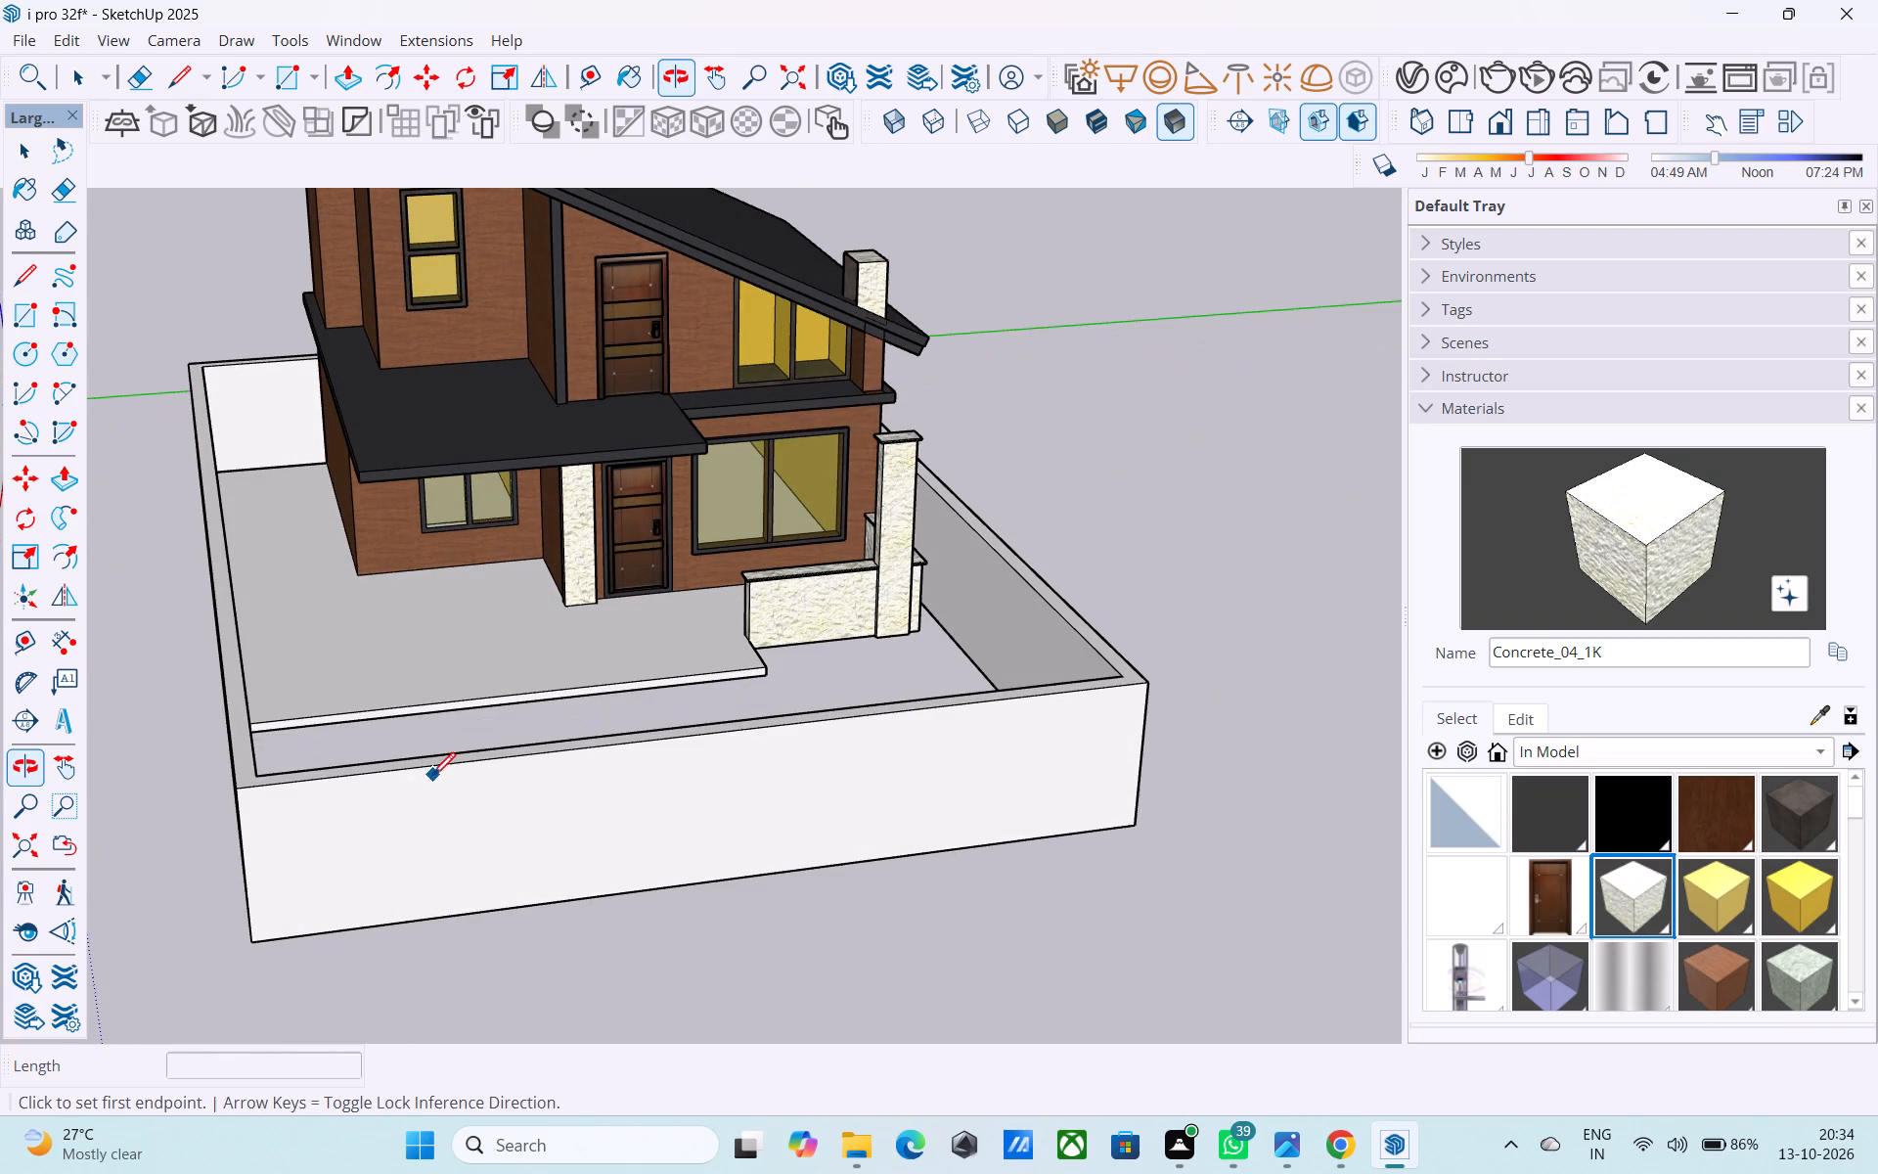
scroll(595, 743, "up", 2)
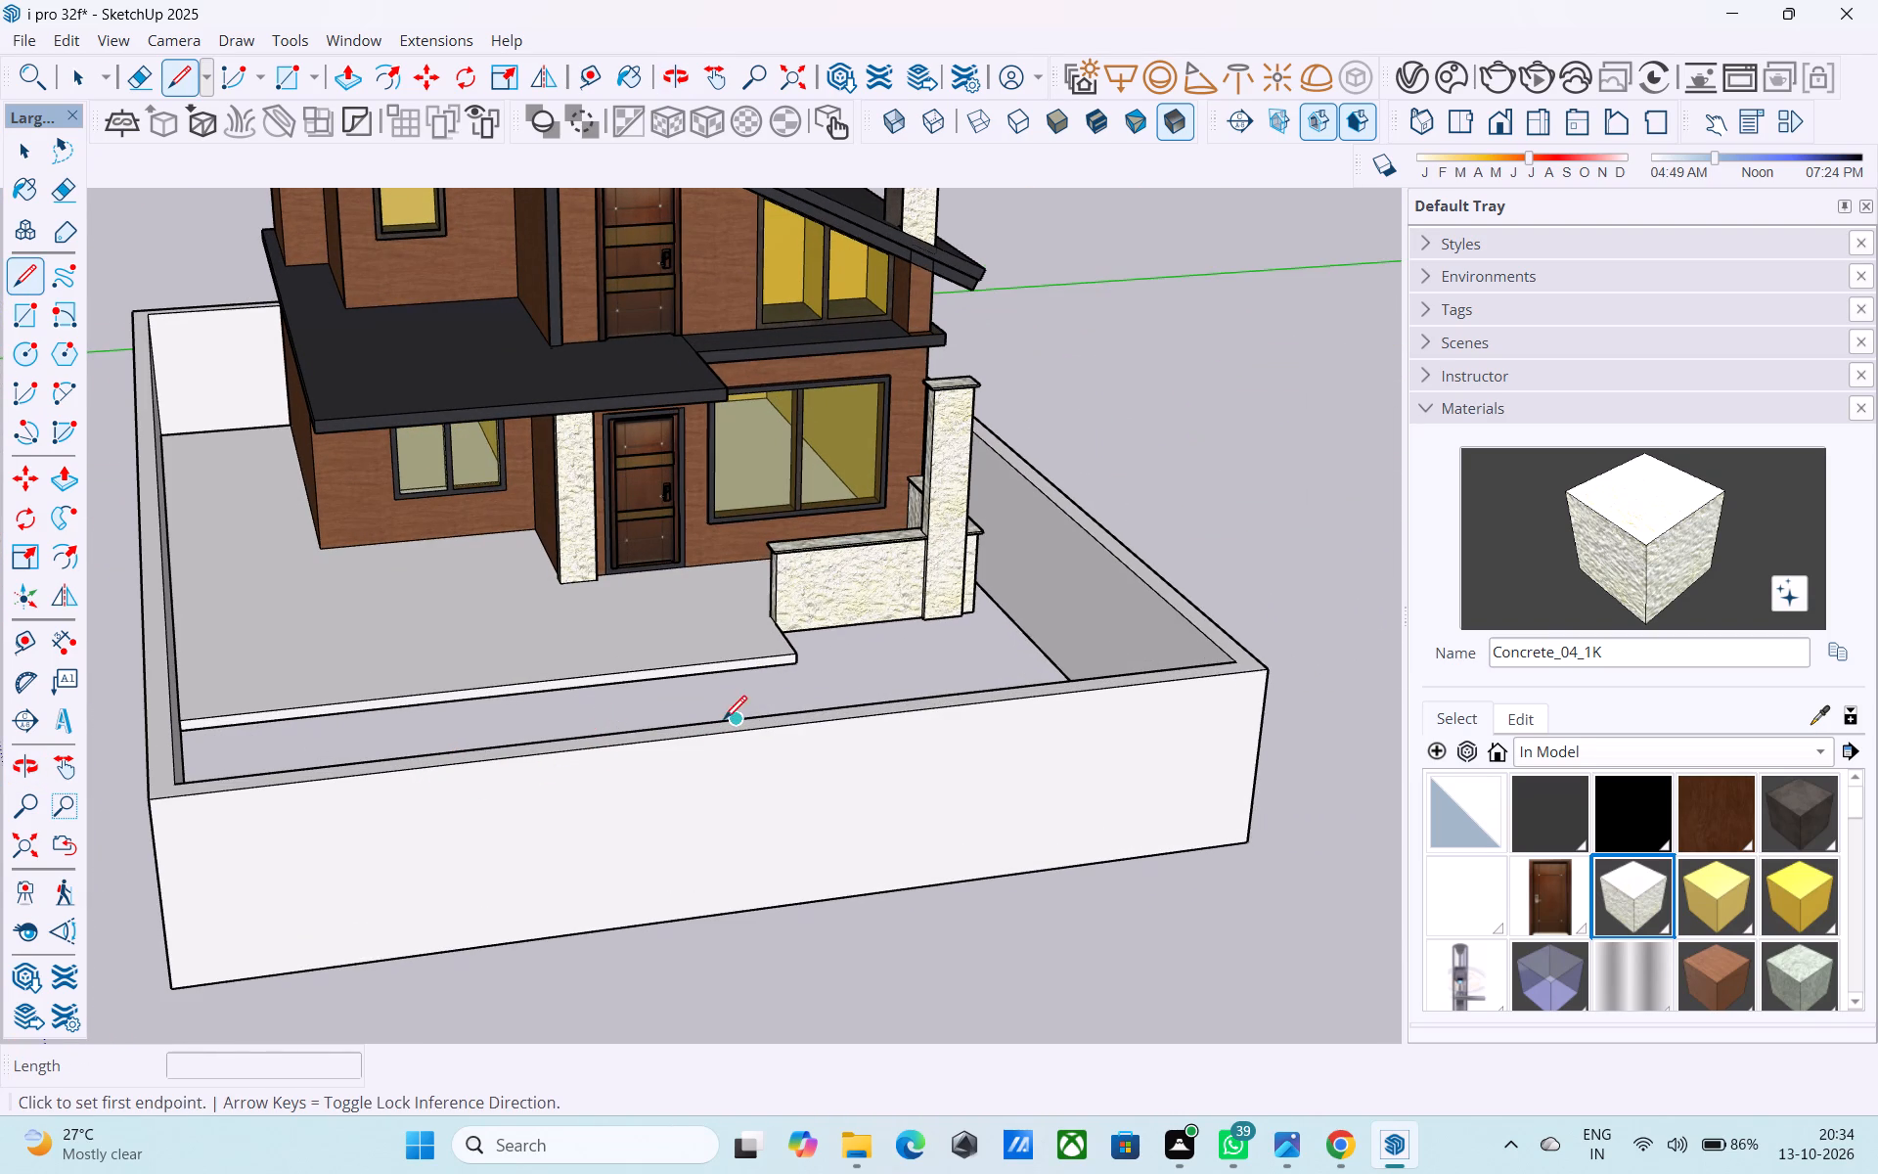
left_click(729, 718)
left_click(741, 735)
Copy the line across the front wall's top 5' along the wall, toward the stone pillar's side.
scroll(741, 735, "up", 12)
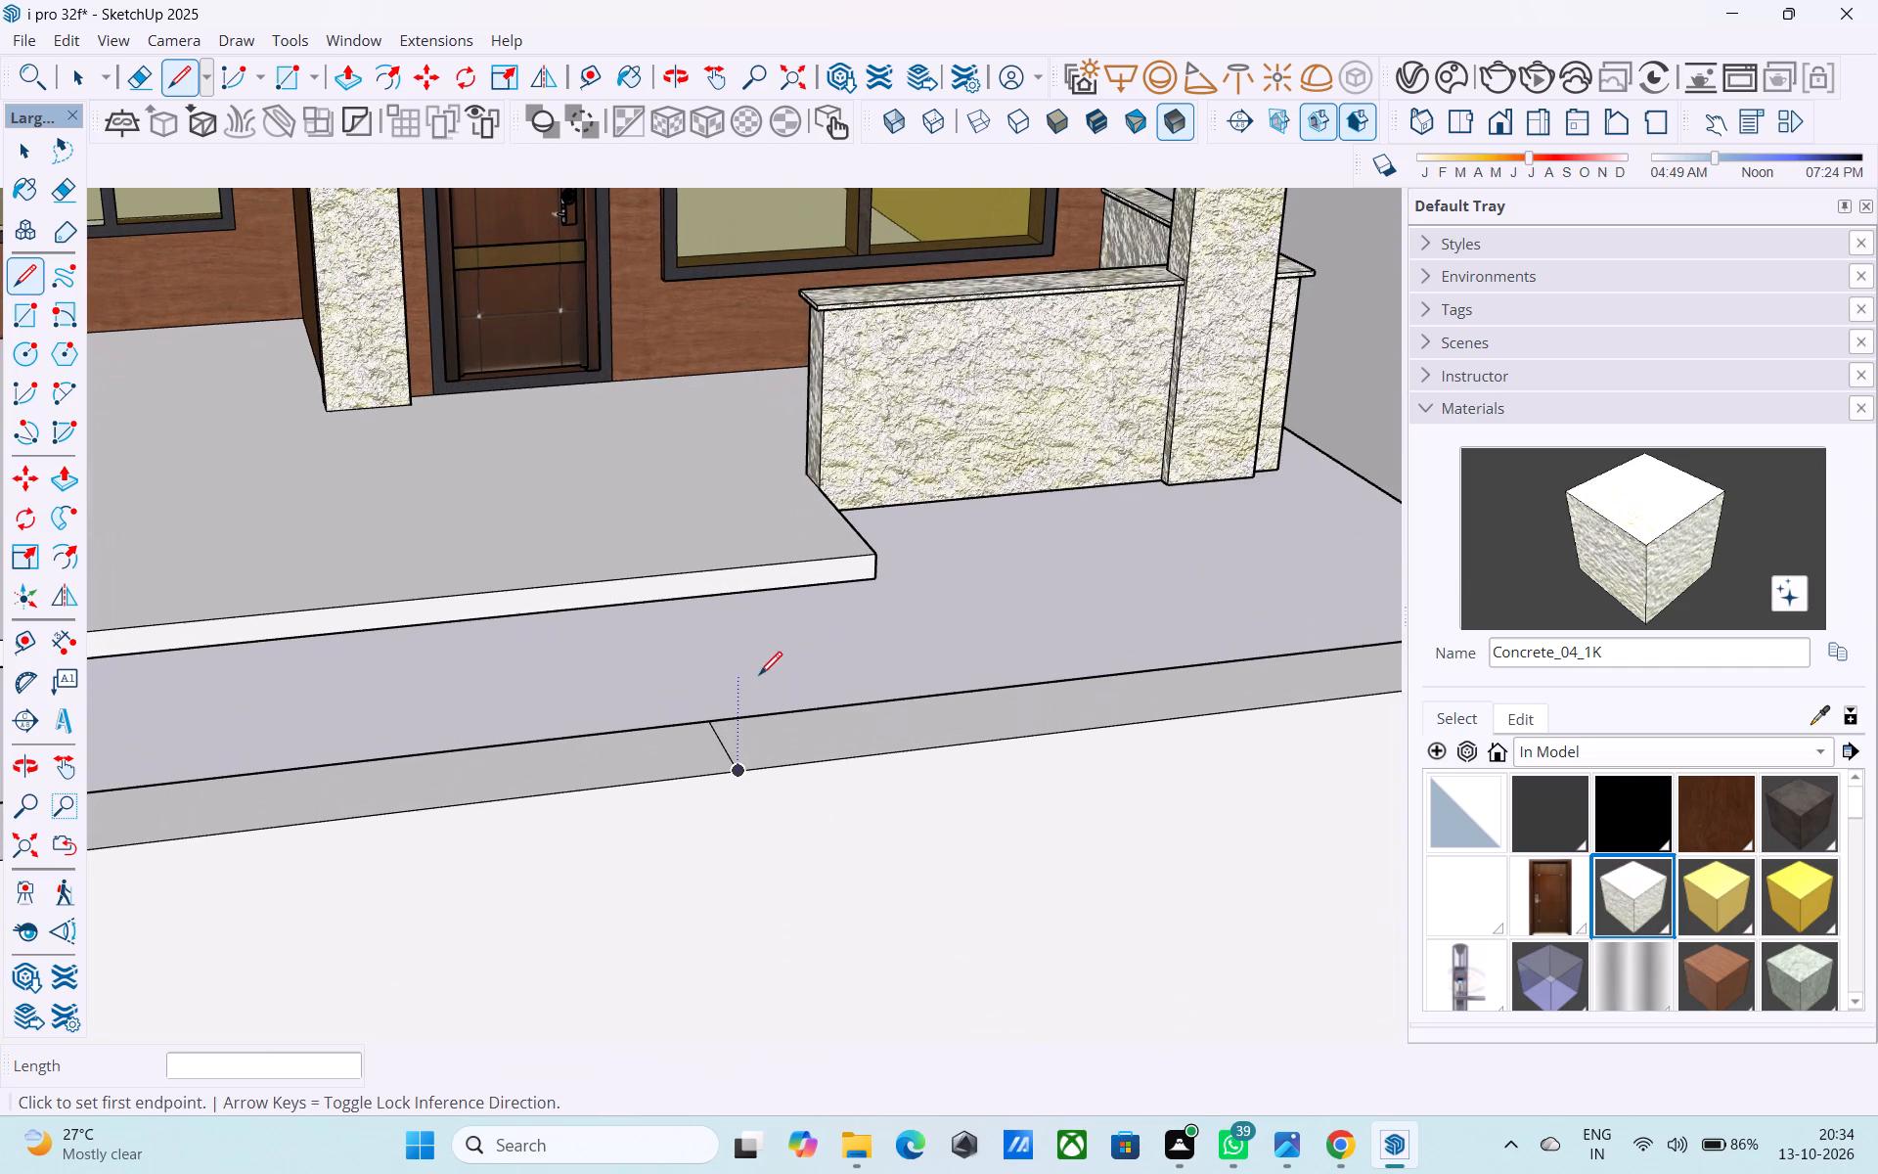
key("space")
key("space")
left_click(725, 740)
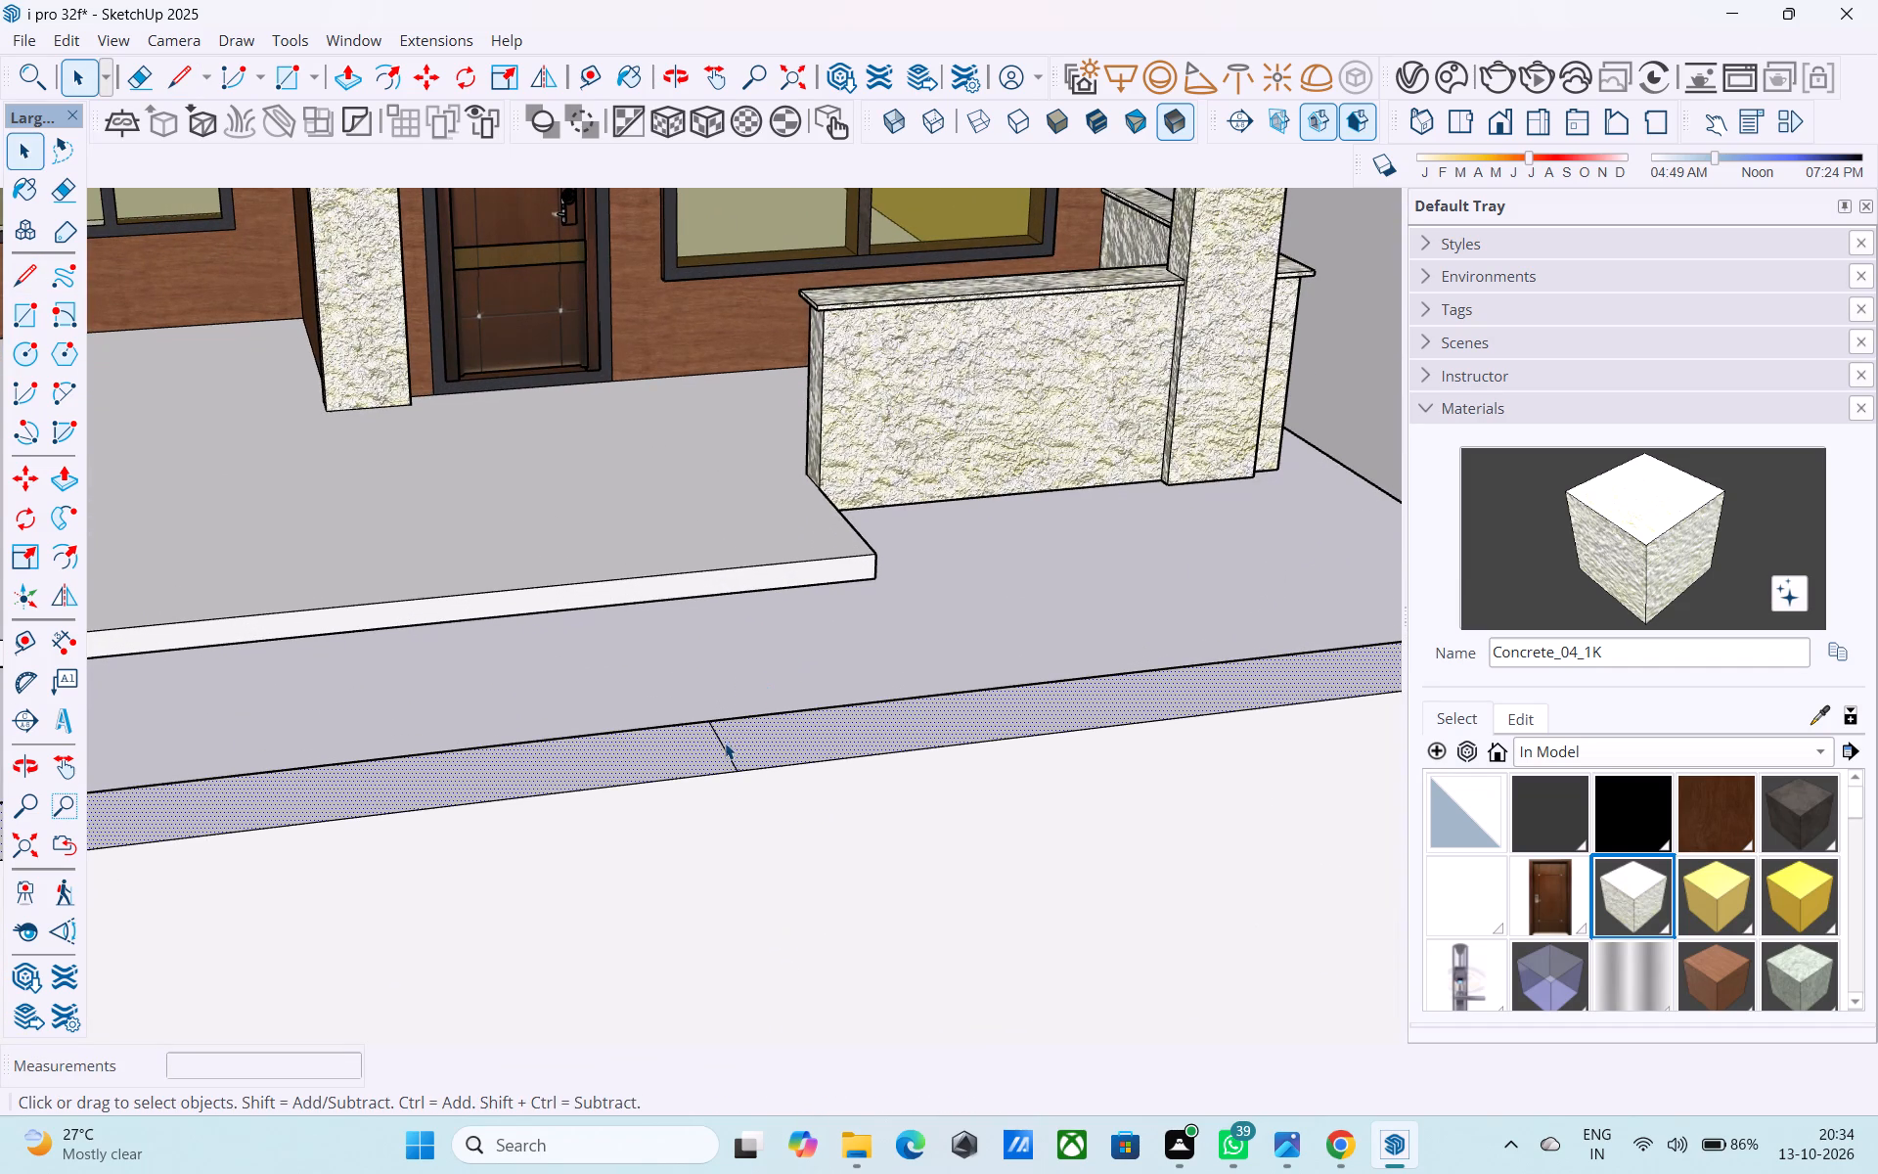
left_click(725, 745)
key("m")
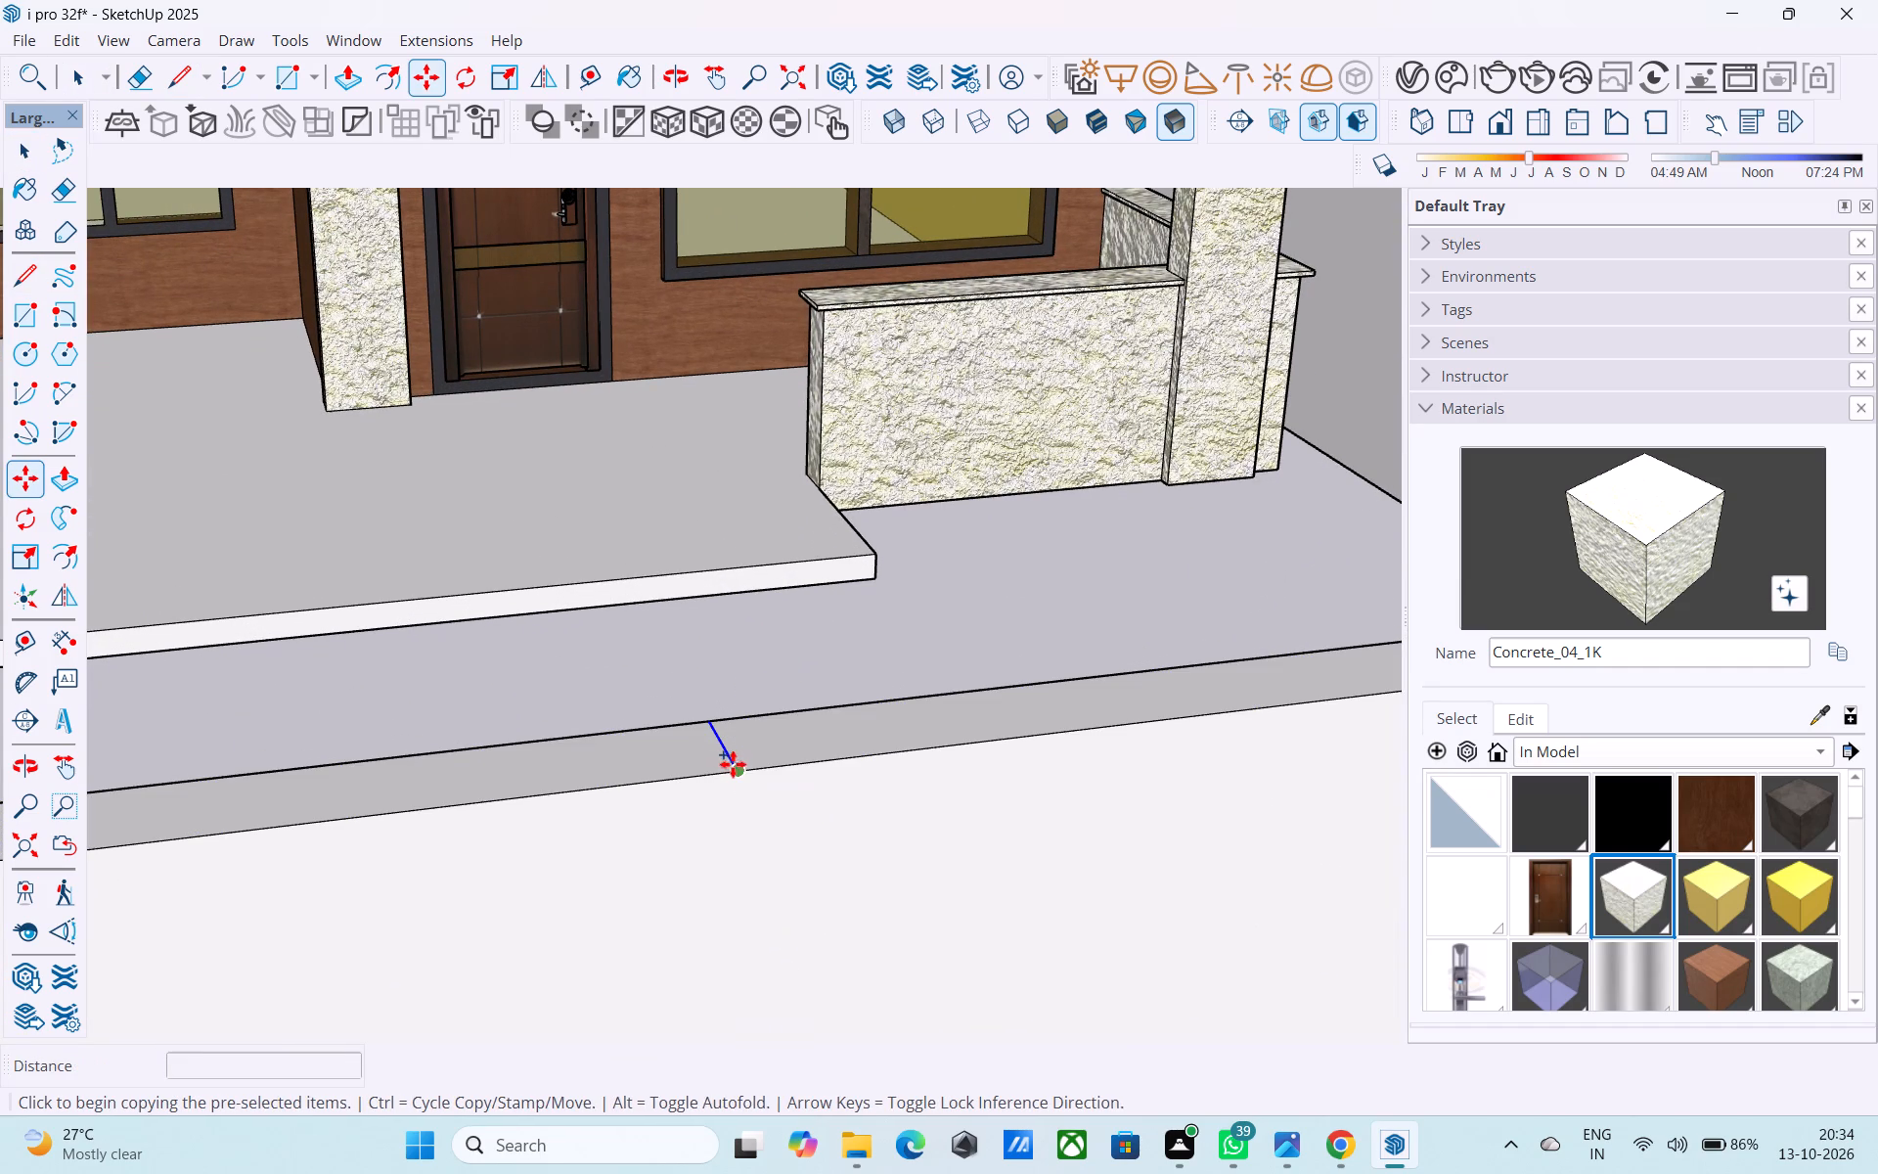
left_click(734, 765)
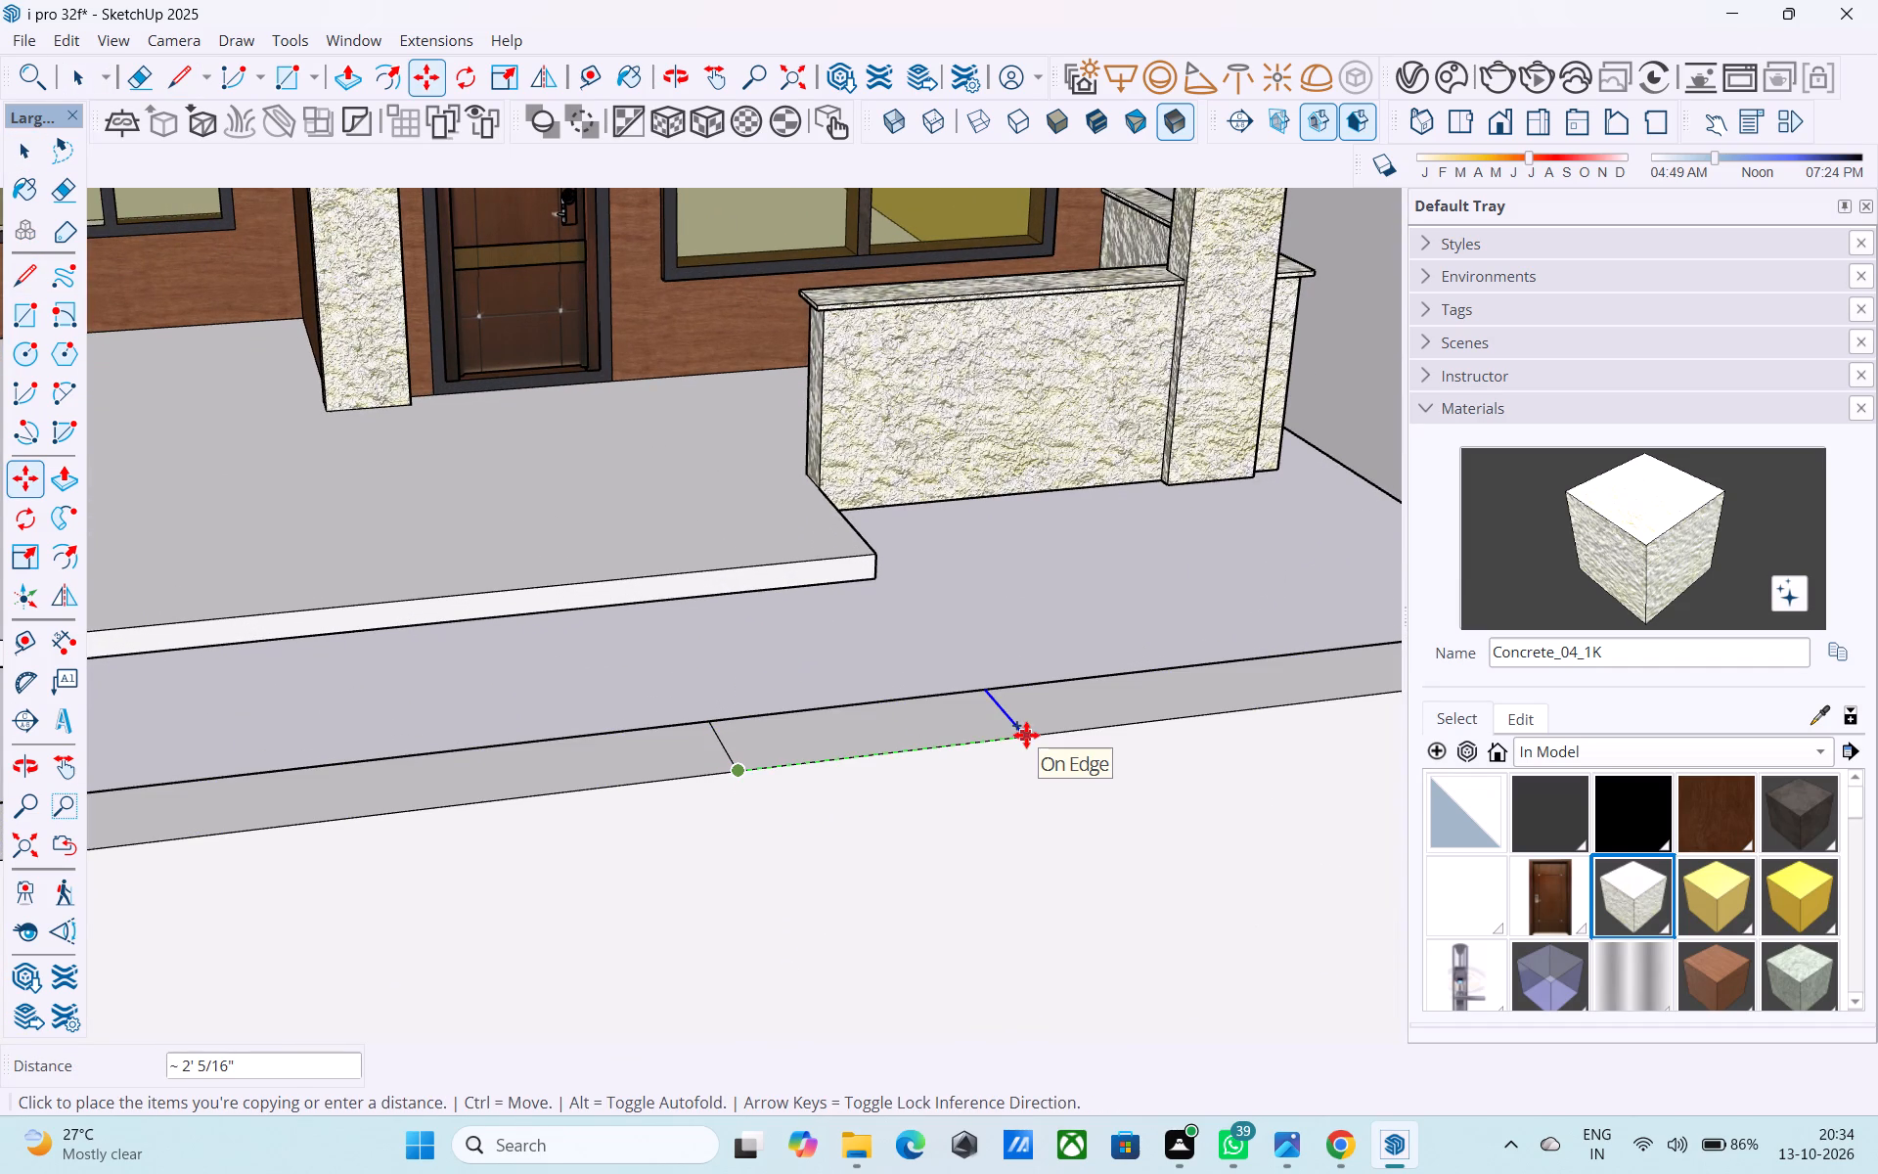
type("5'")
key("Return")
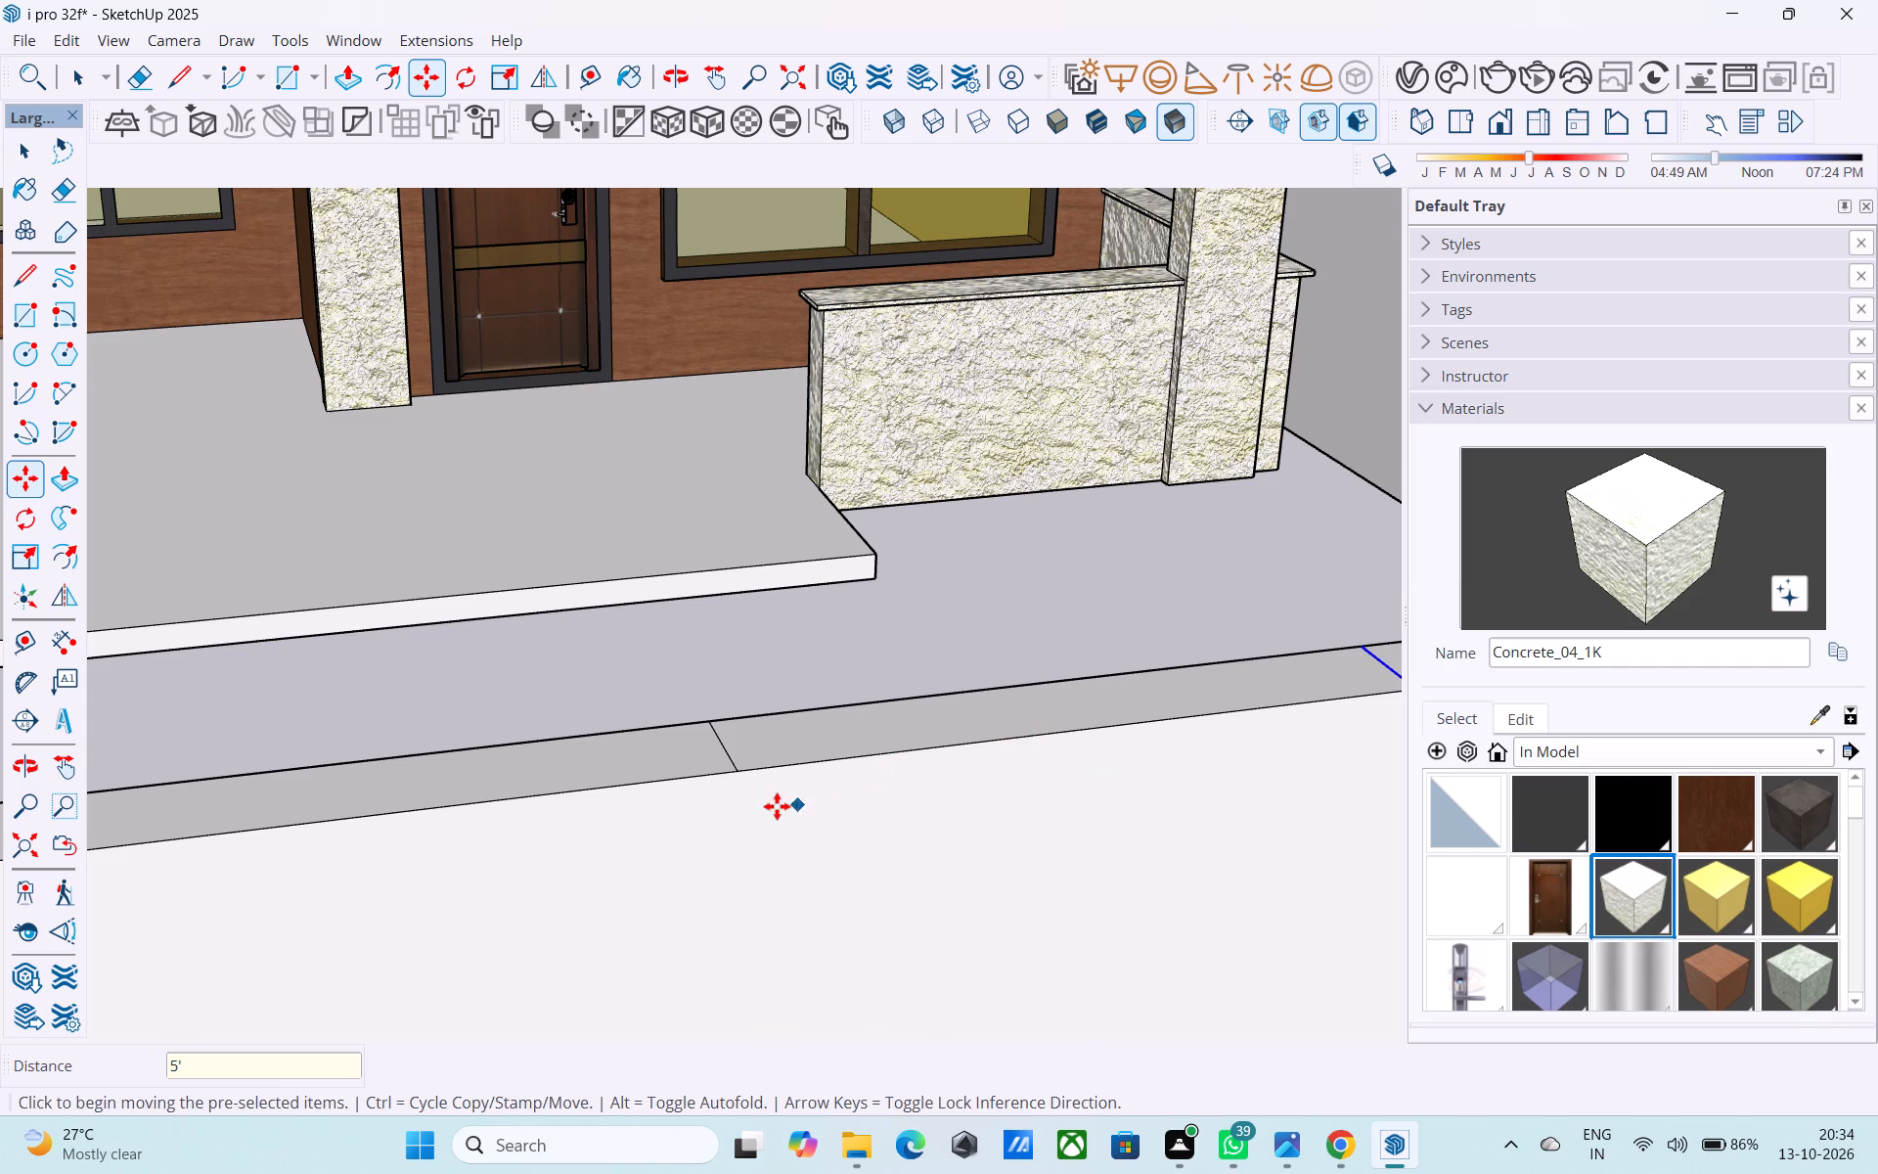
Copy the line nearest the stone pillar 10' back along the front wall's top, past the middle line.
scroll(777, 806, "up", 1)
scroll(738, 778, "down", 7)
left_click(1146, 729)
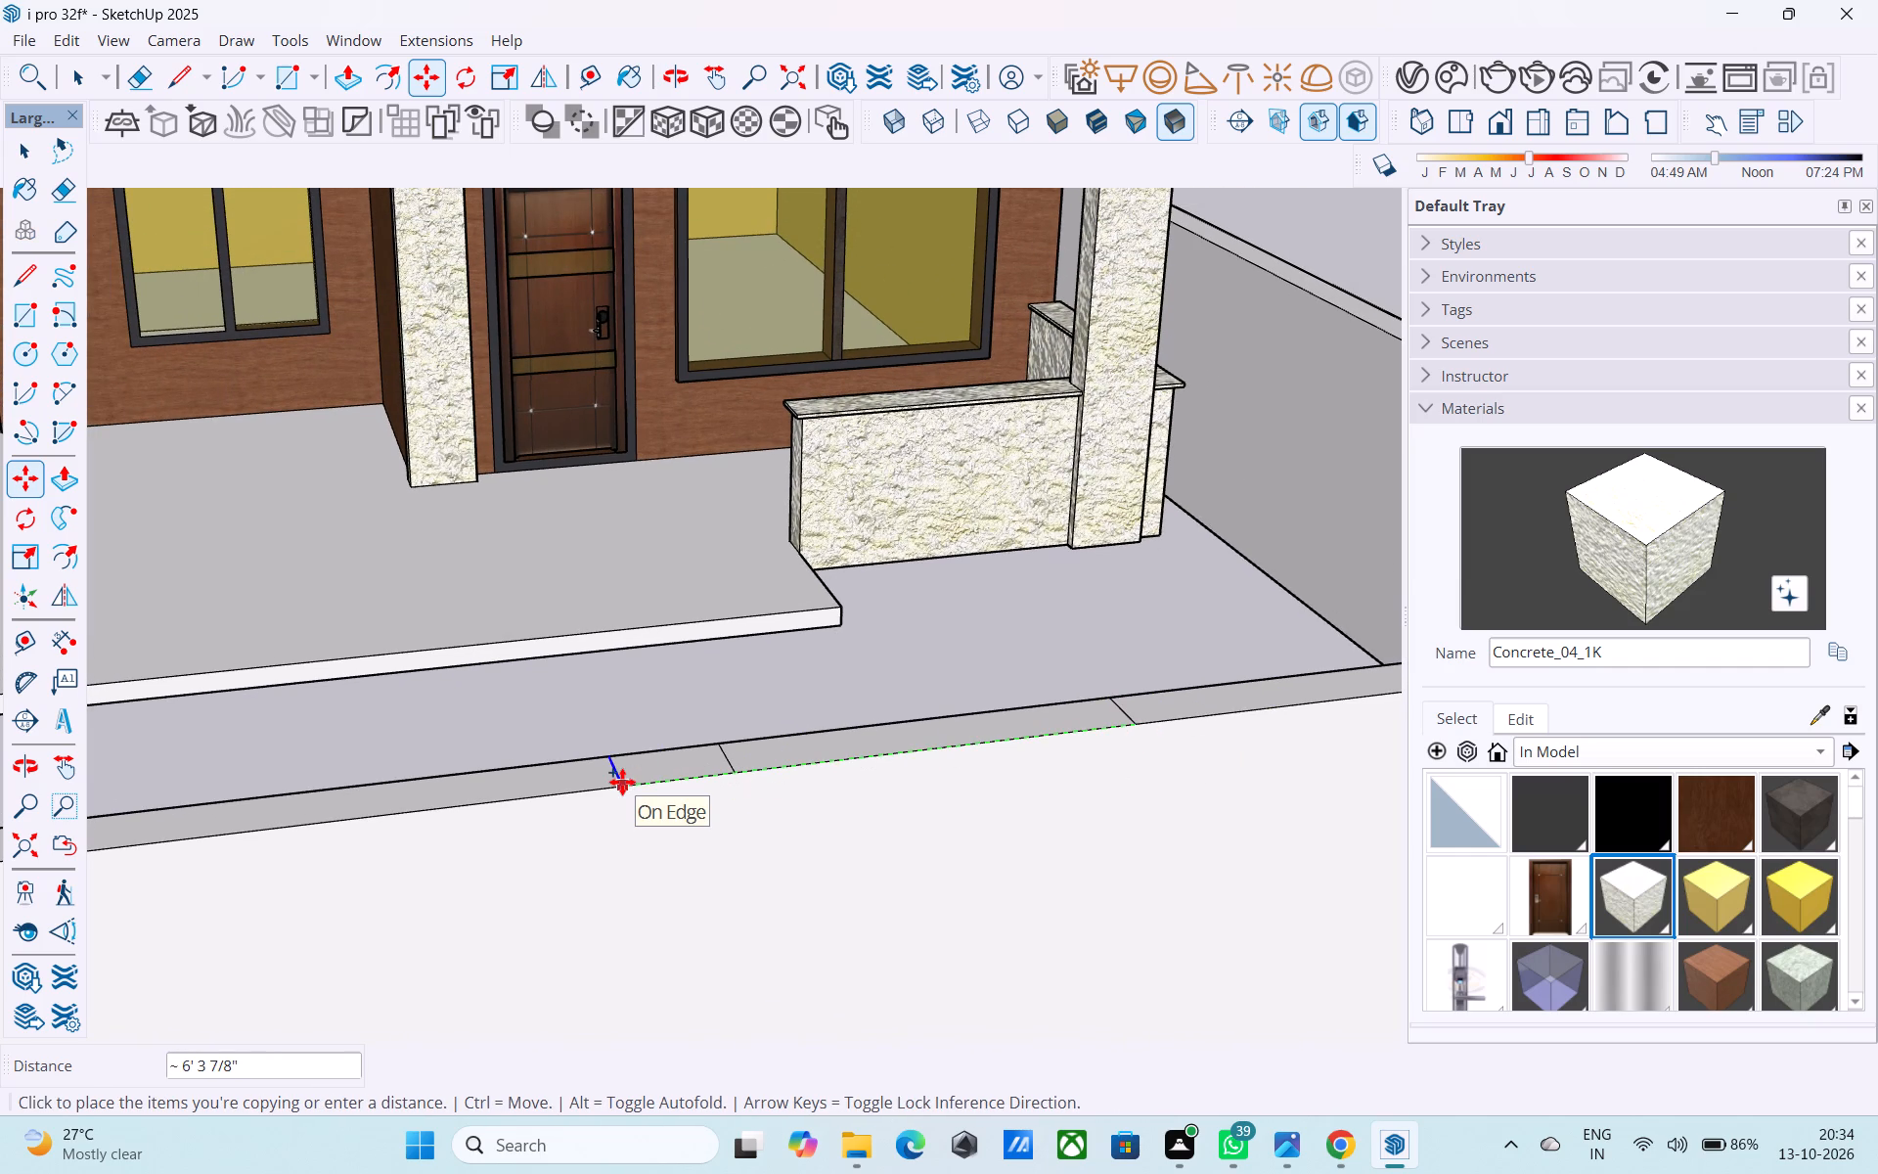
type("10'")
key("Return")
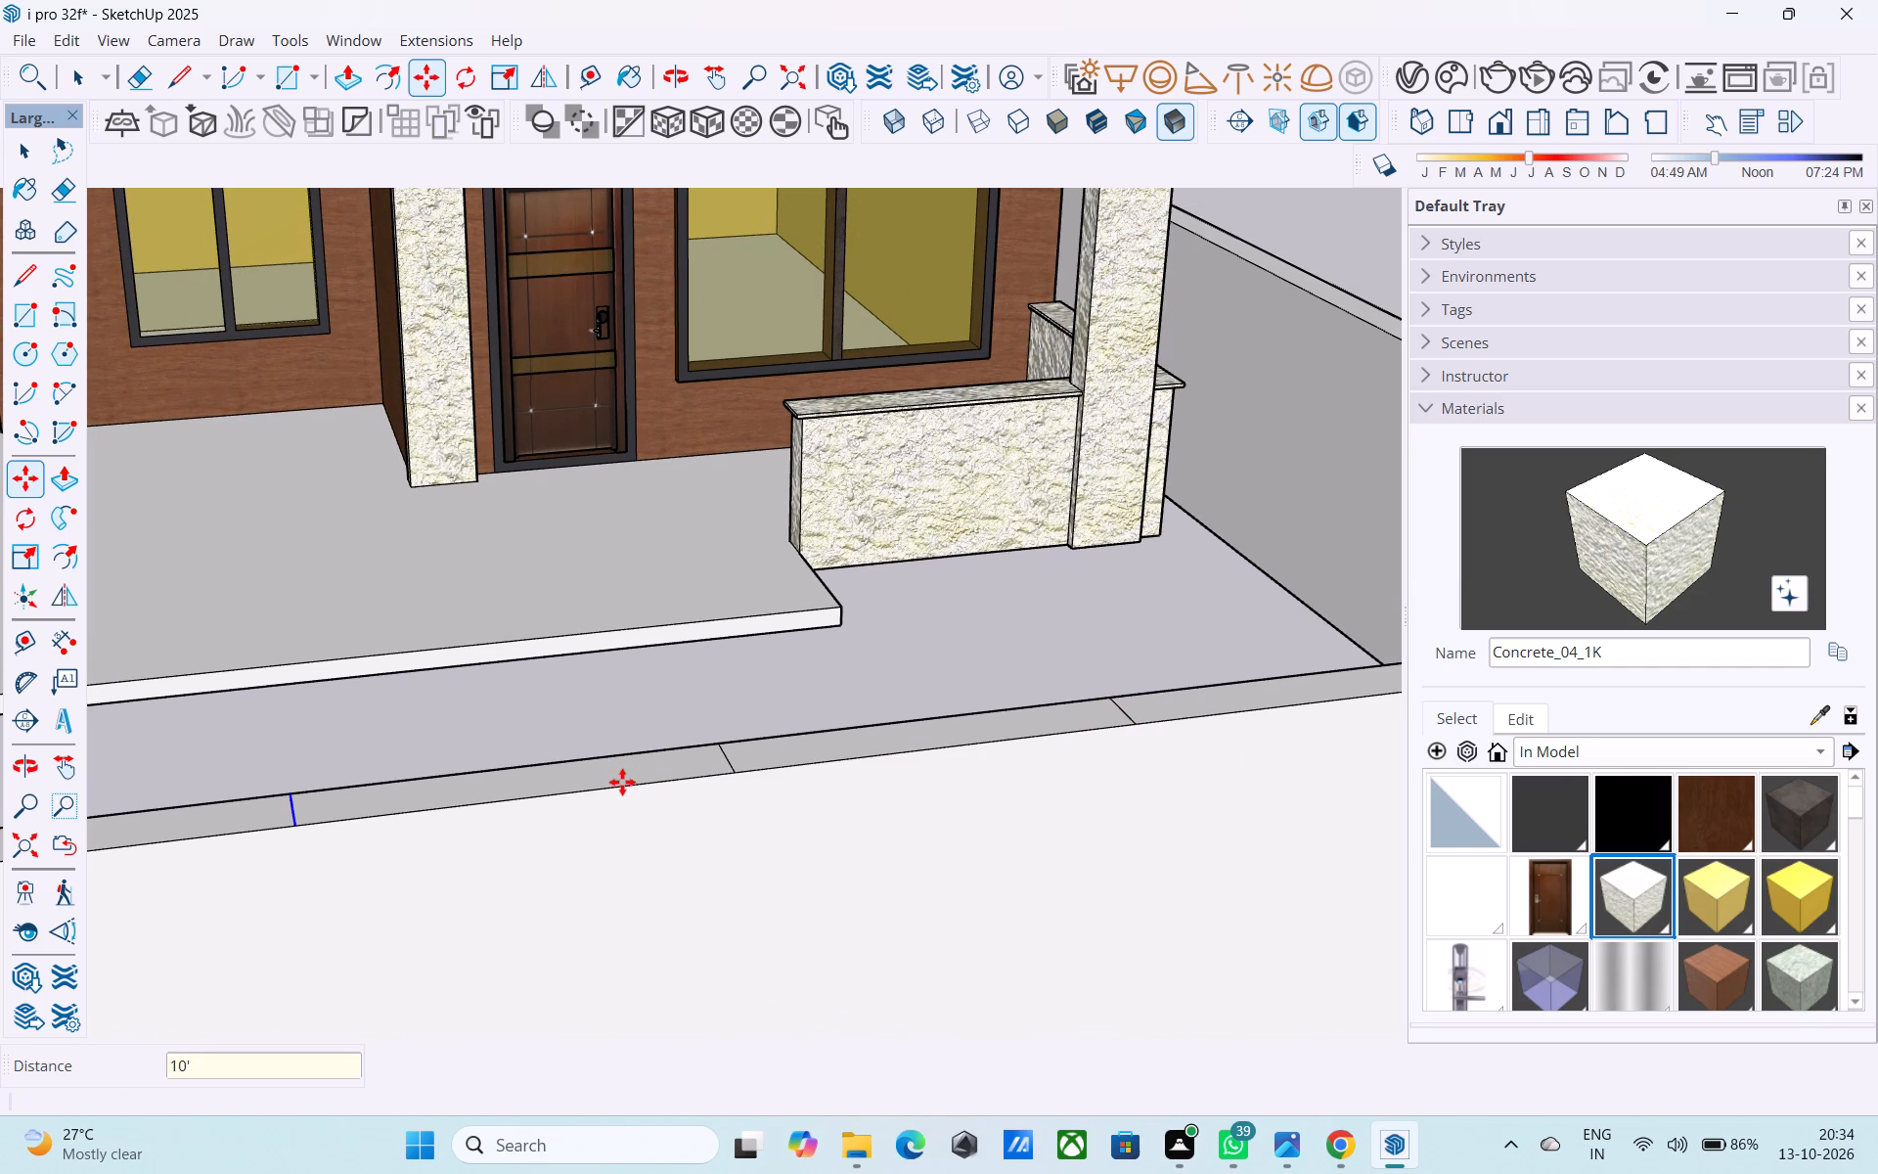
Erase the middle of the three lines across the front boundary wall's top, leaving a single 10' section.
key("e")
left_click_drag(736, 758, 724, 759)
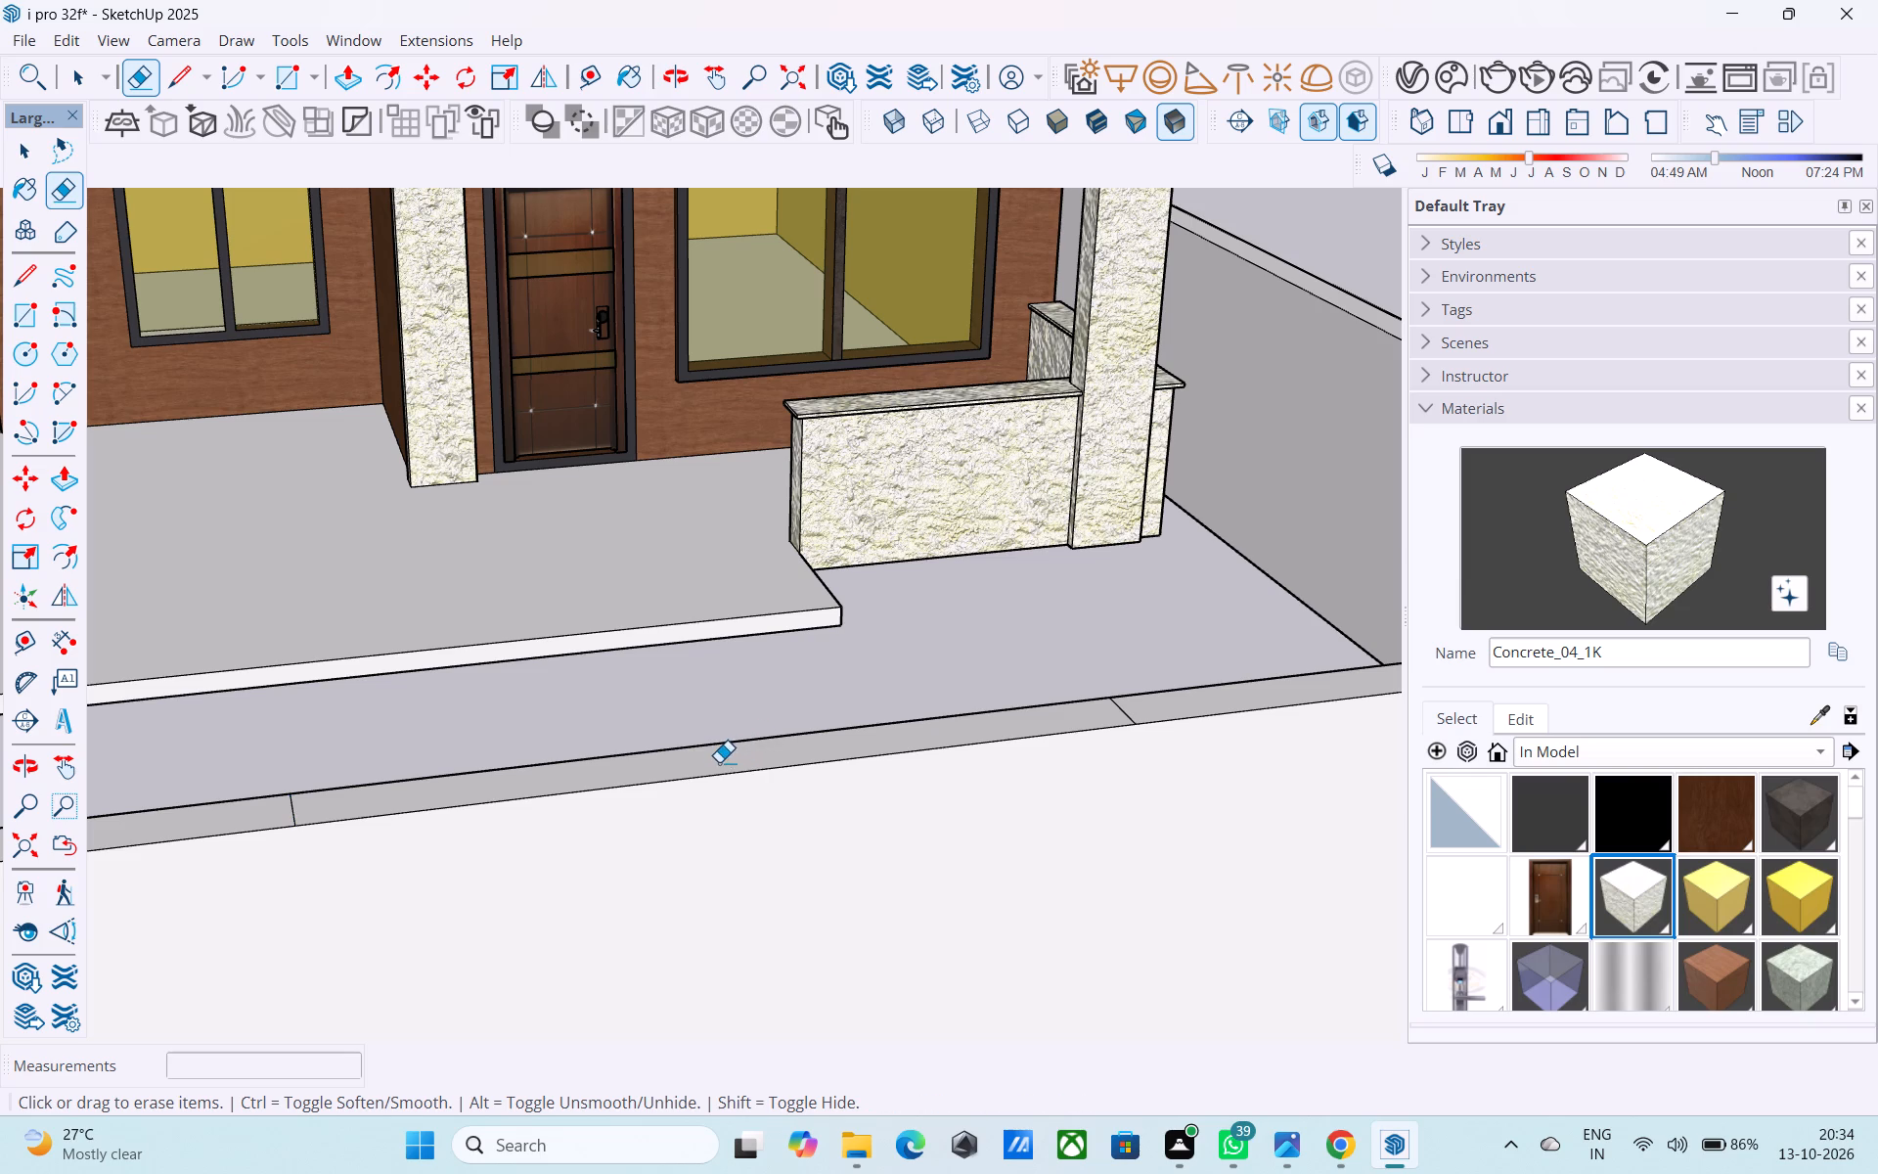
Push the 10' section of the front boundary wall's top down 6' 5" to open a gateway.
key("space")
left_click(719, 762)
key("p")
left_click(719, 762)
scroll(726, 798, "down", 10)
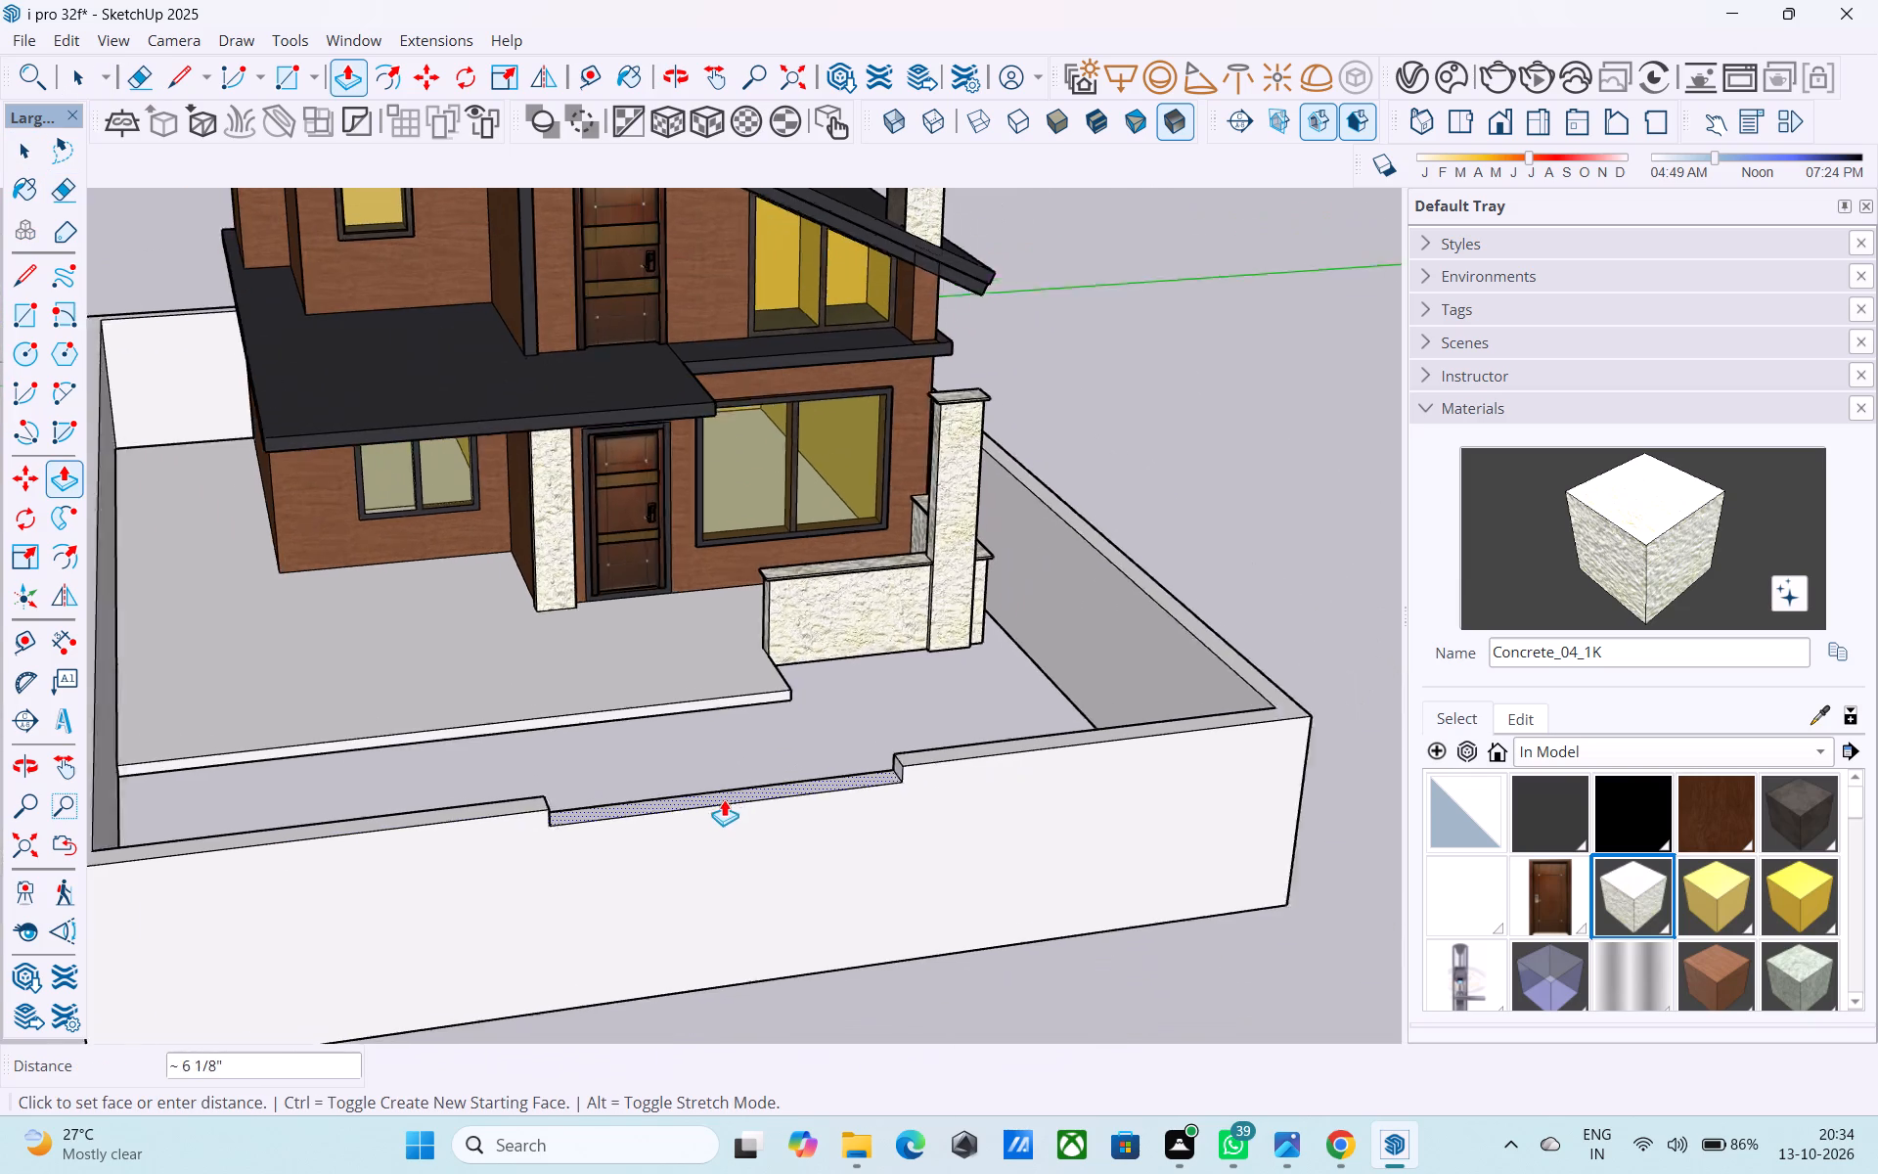
scroll(724, 799, "down", 1)
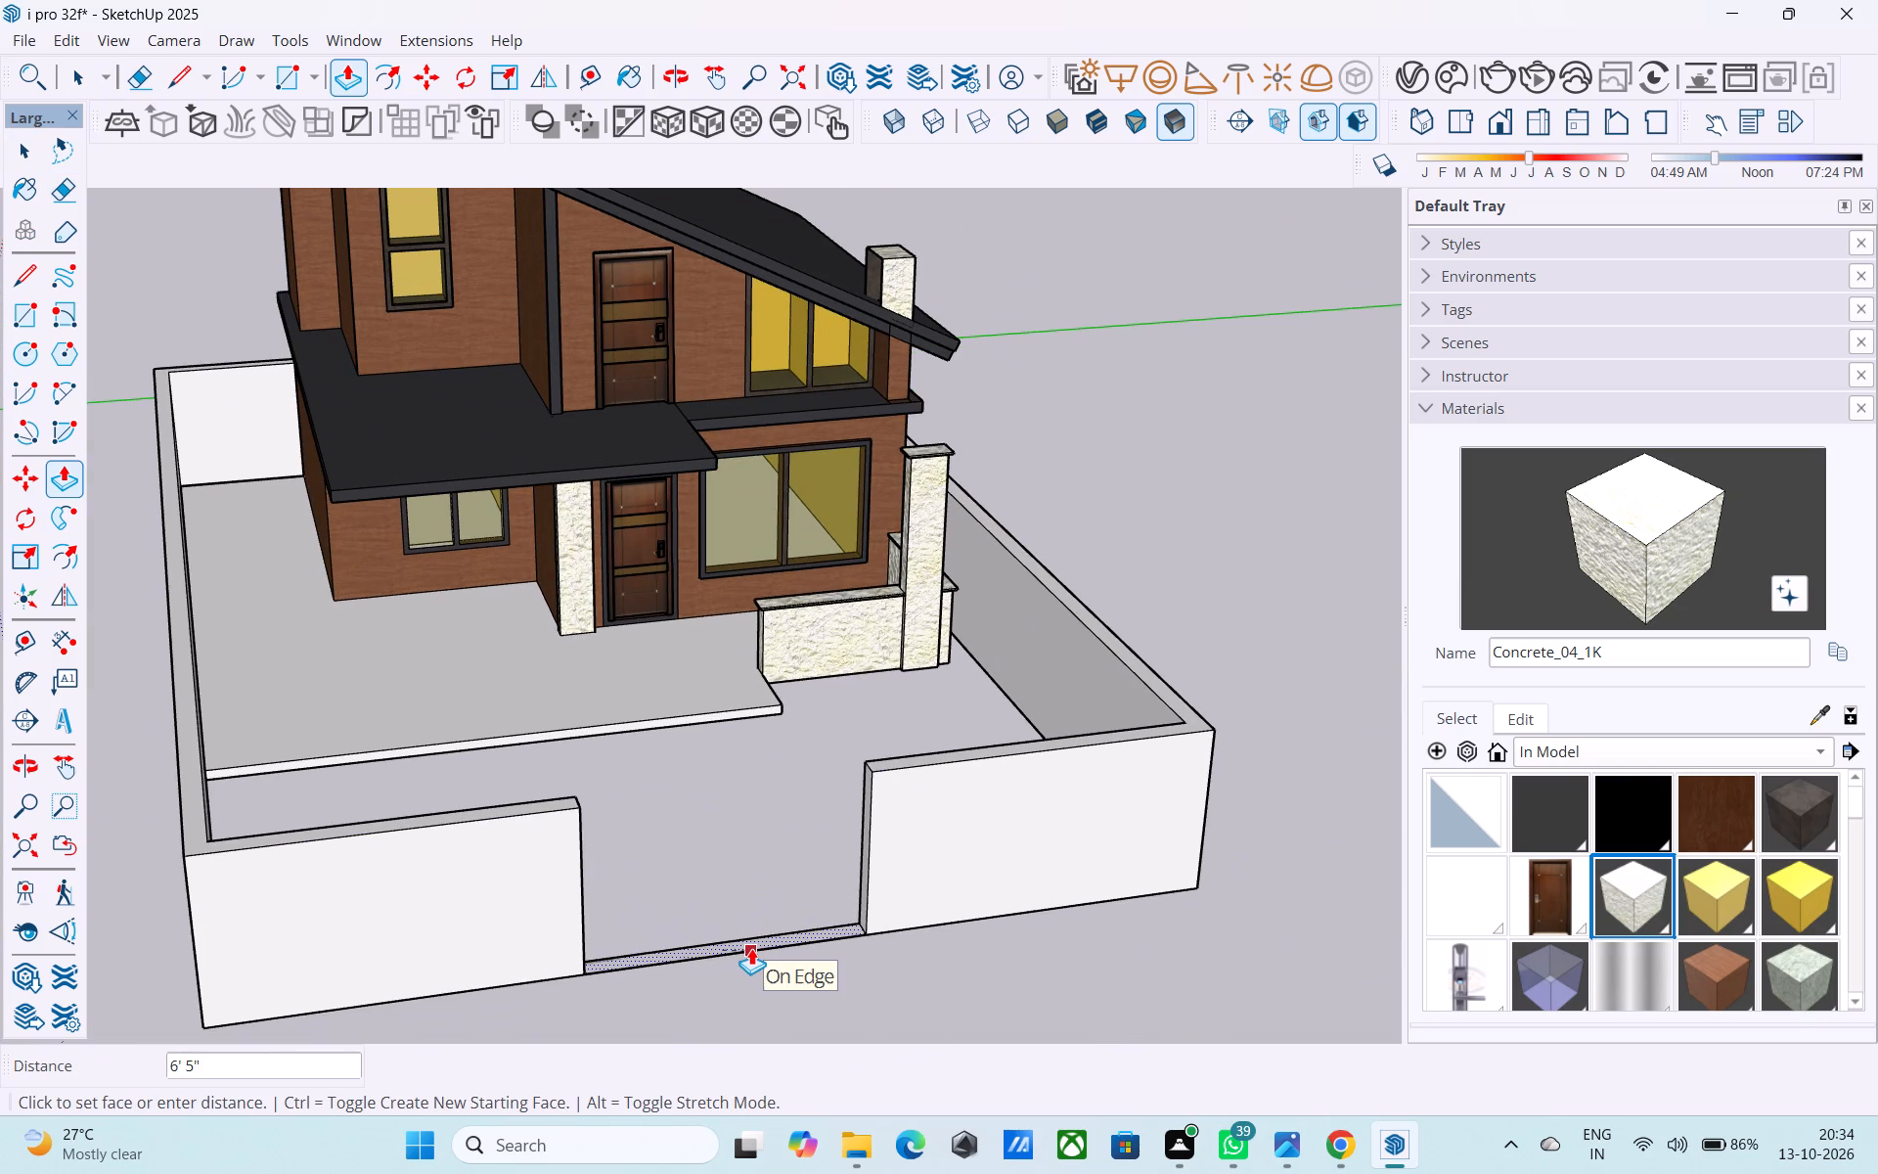
left_click(751, 948)
Inside the porch slab's group, draw a line from the house's front corner to the slab's front edge and 5" down its face, then close the group.
middle_click_drag(667, 828, 612, 756)
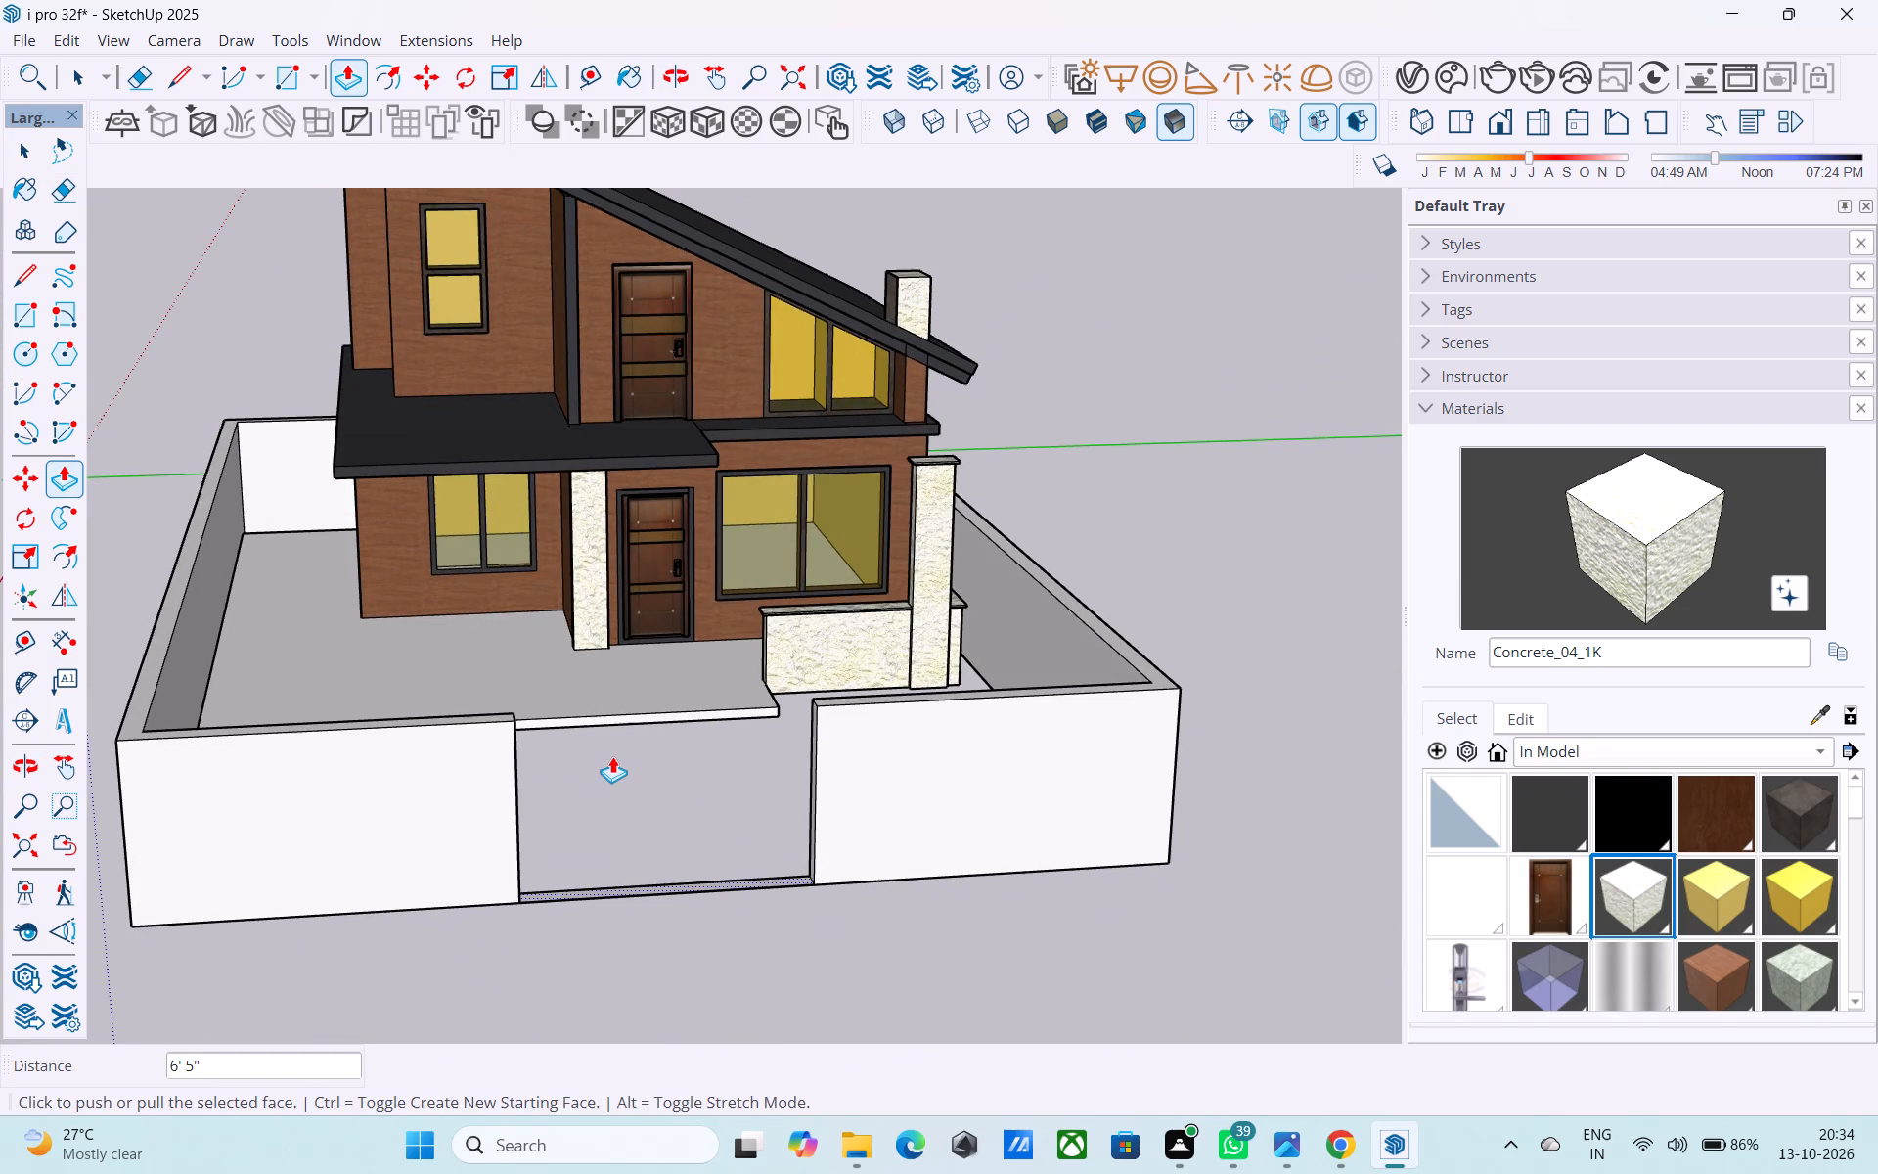
middle_click_drag(611, 756, 654, 858)
scroll(189, 779, "up", 2)
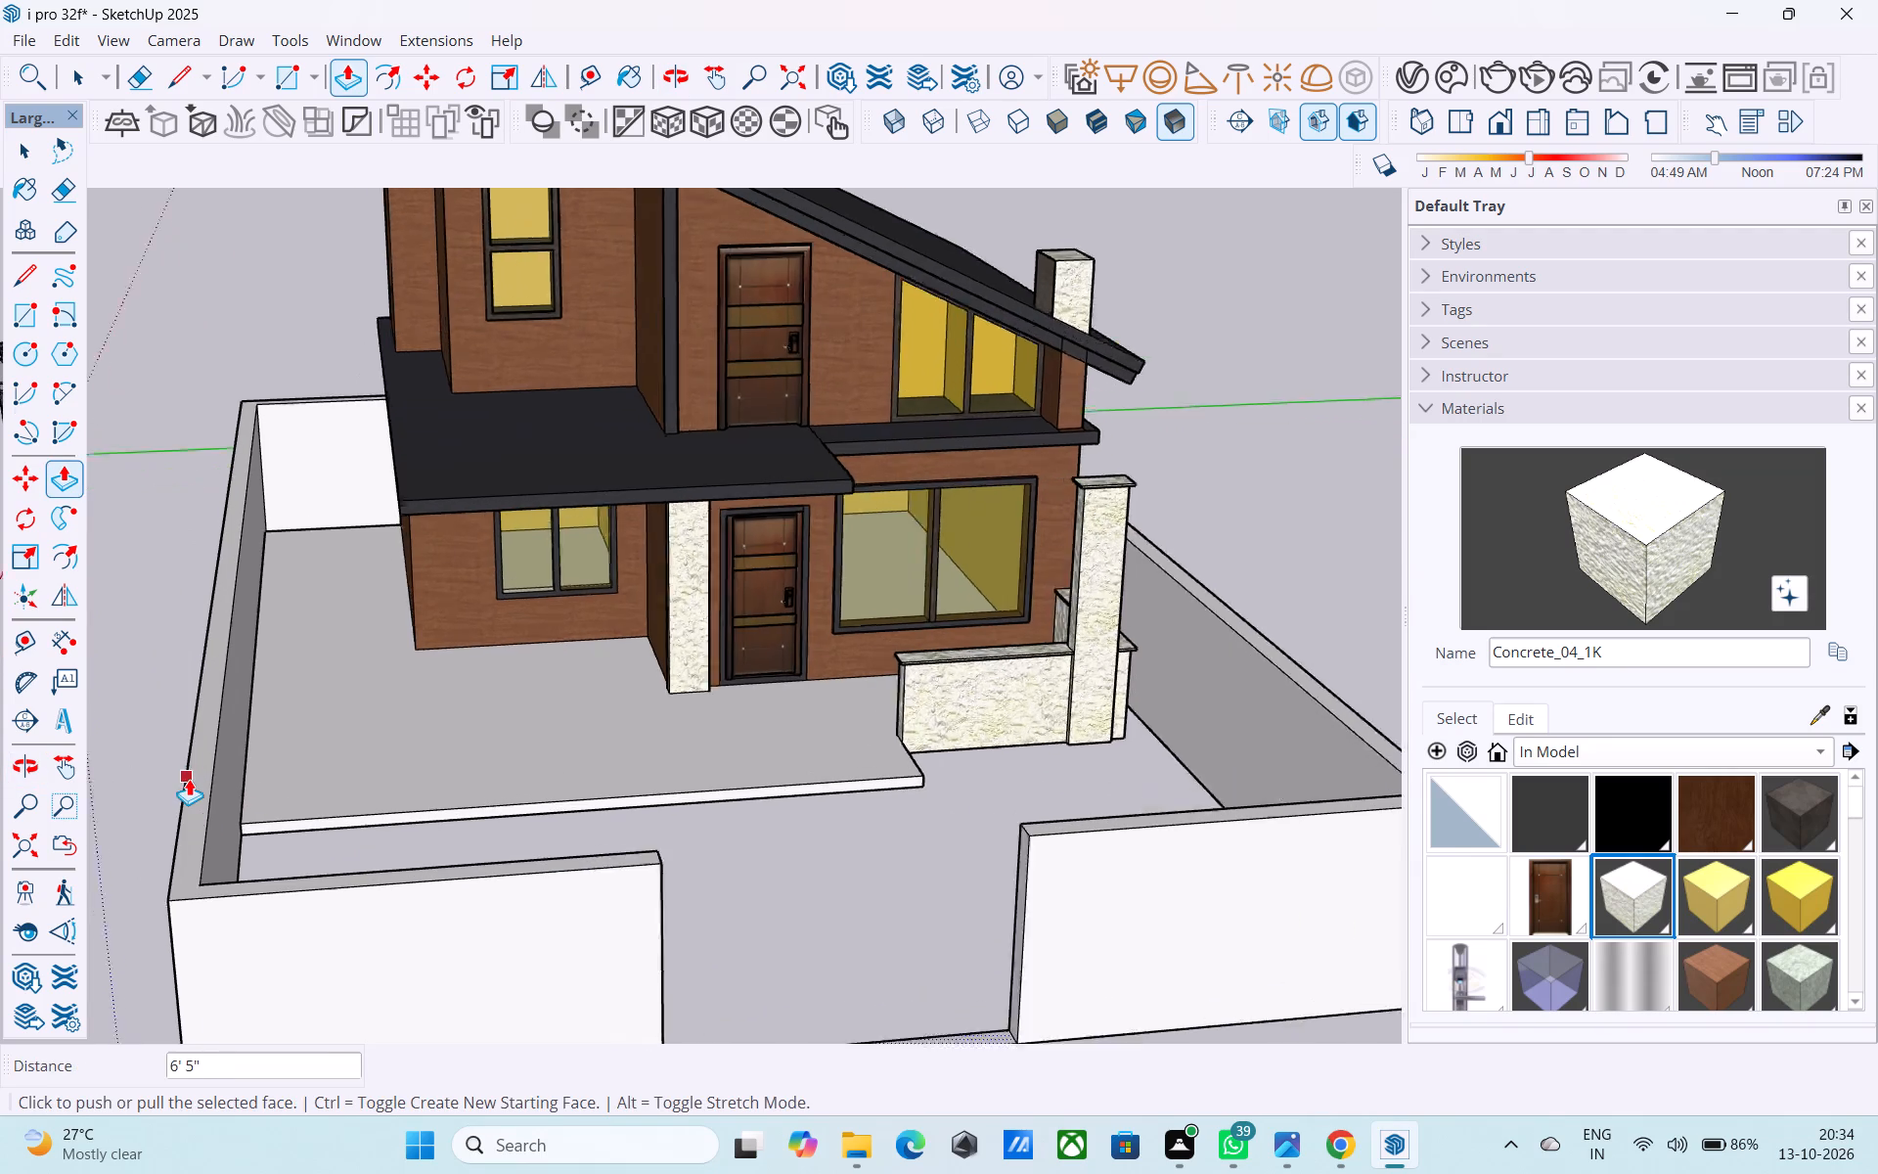
scroll(189, 779, "up", 5)
middle_click_drag(290, 813, 319, 835)
scroll(262, 795, "up", 1)
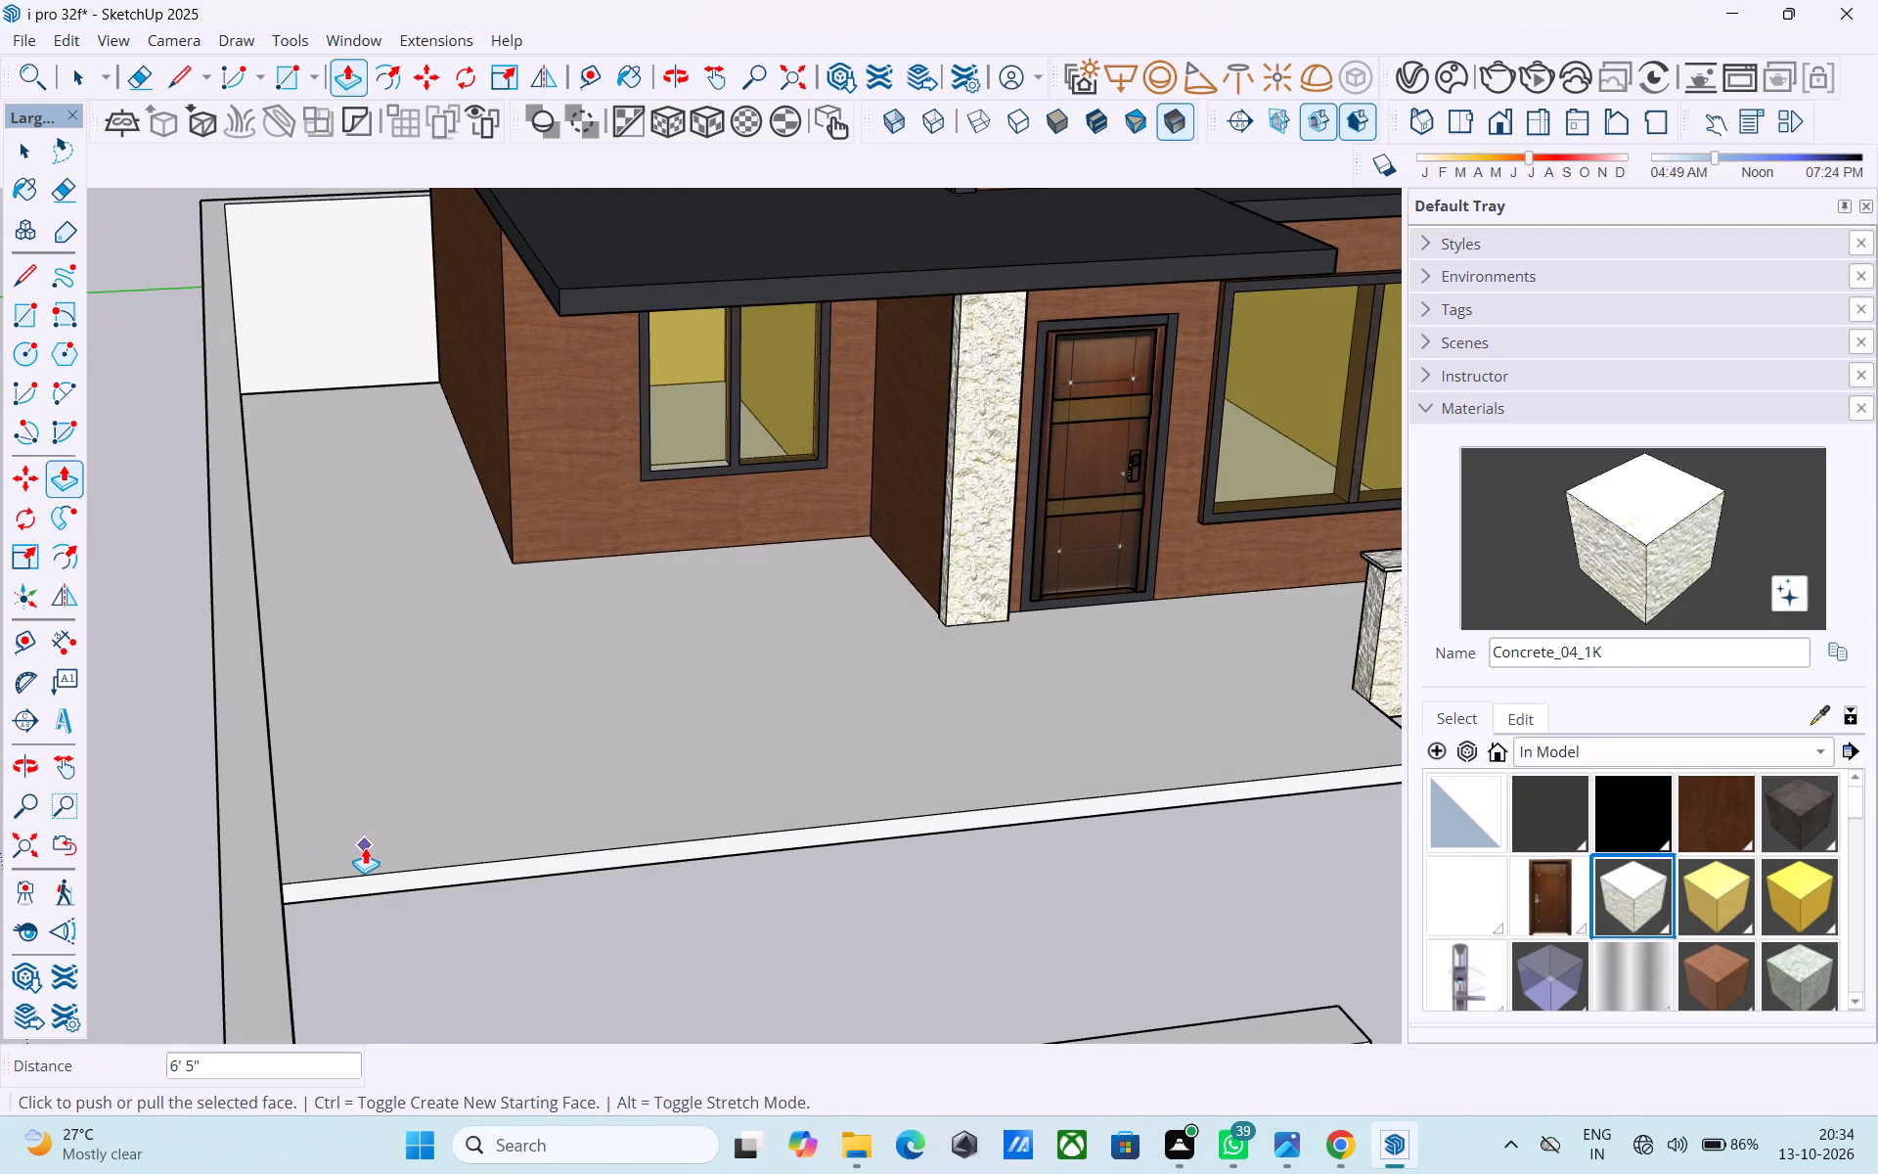
middle_click_drag(450, 853, 384, 855, "shift")
middle_click_drag(417, 767, 401, 762, "shift")
scroll(406, 763, "up", 4)
scroll(409, 762, "down", 3)
middle_click_drag(409, 762, 300, 801, "shift")
key("l")
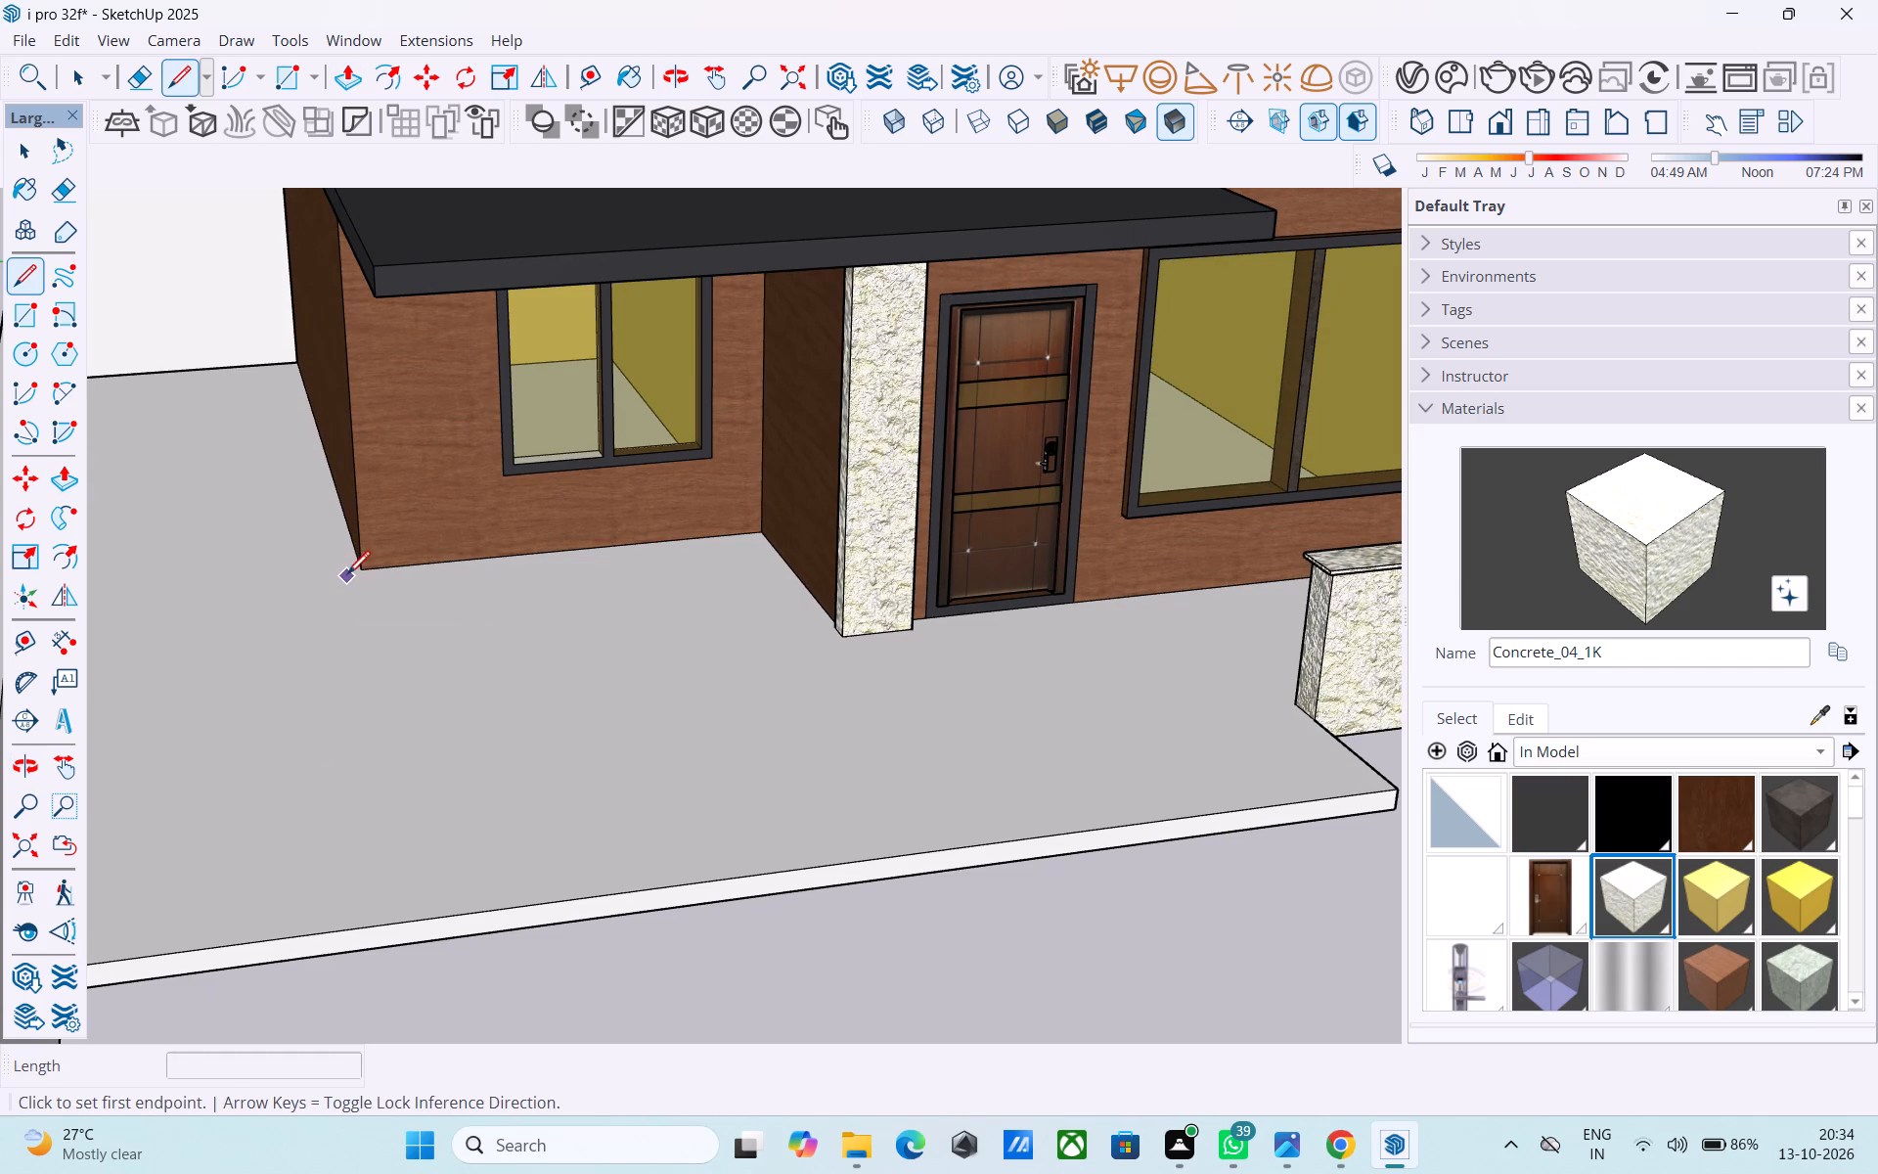
key("space")
double_click(345, 587)
key("l")
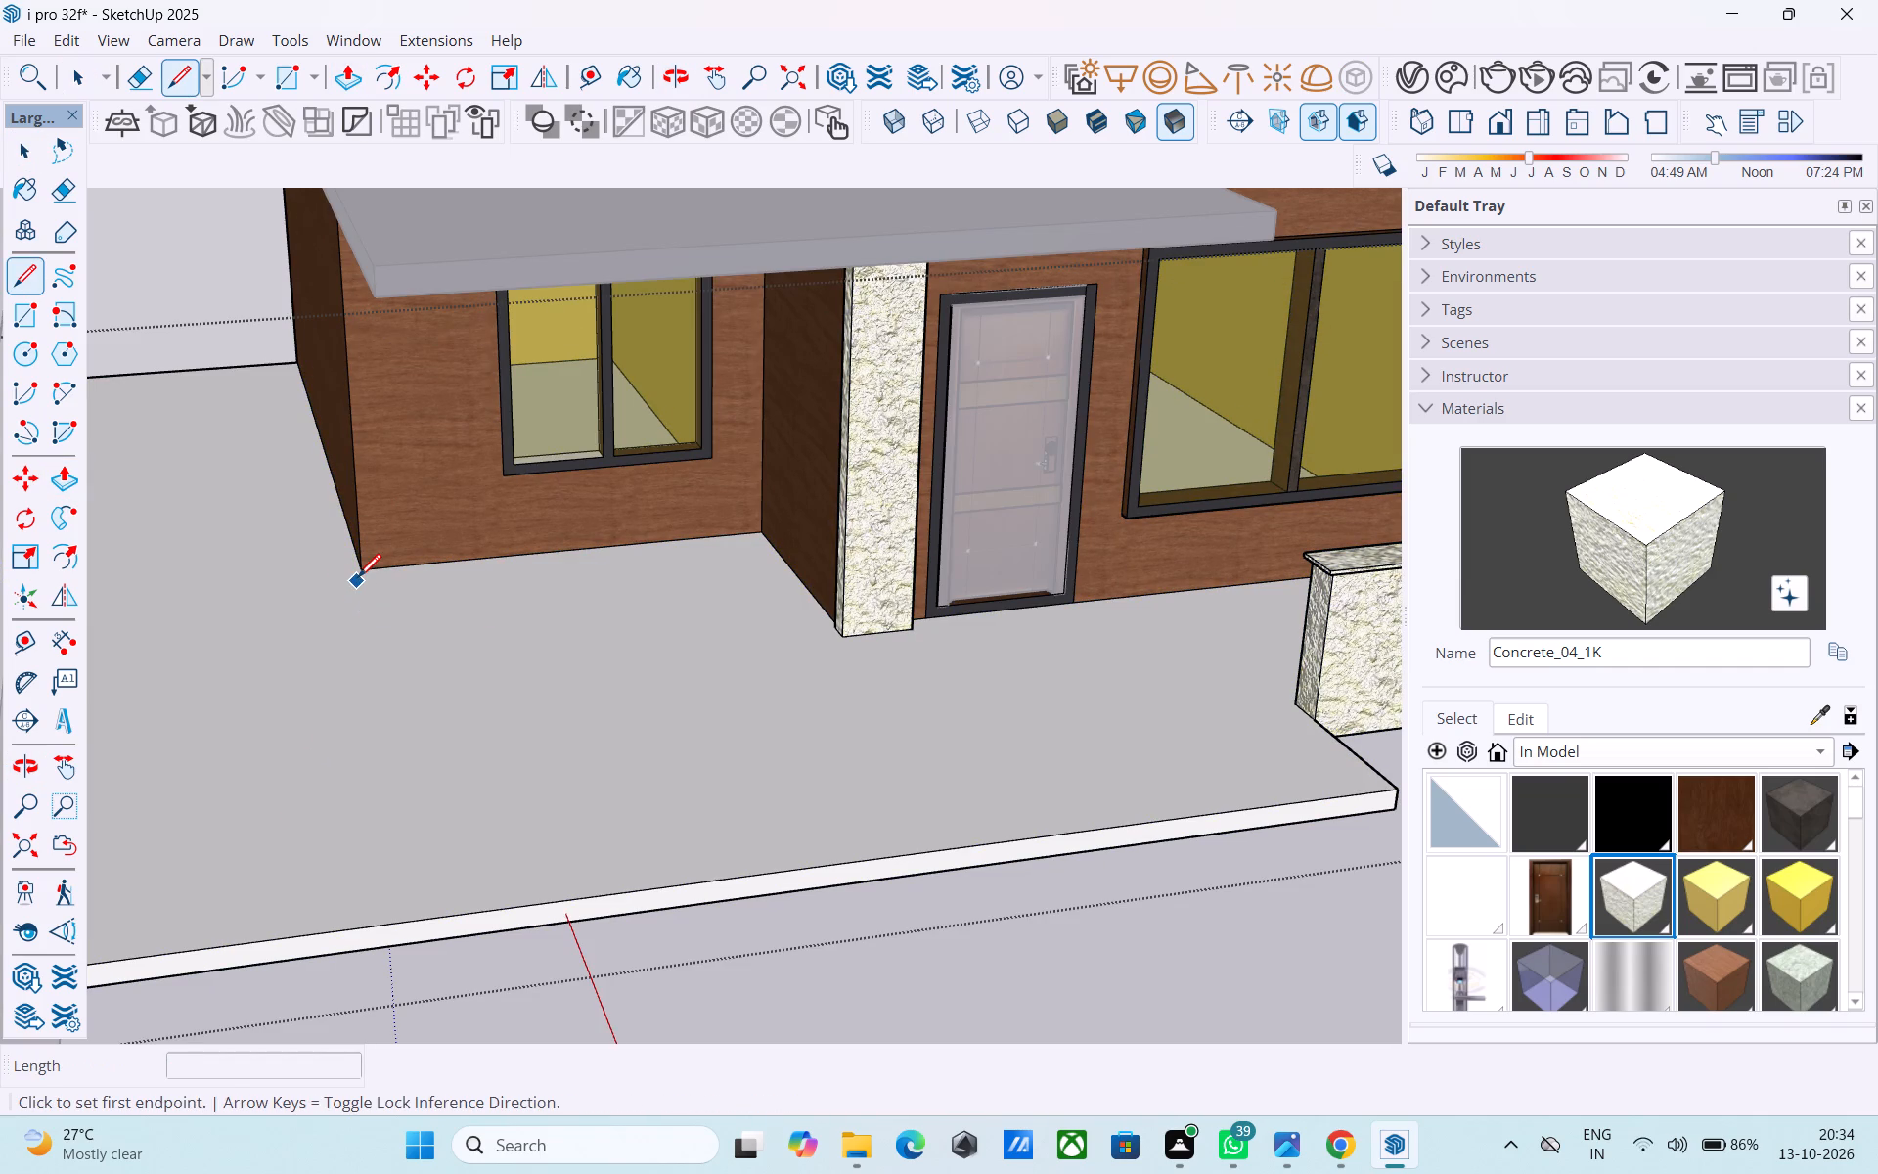
left_click(359, 577)
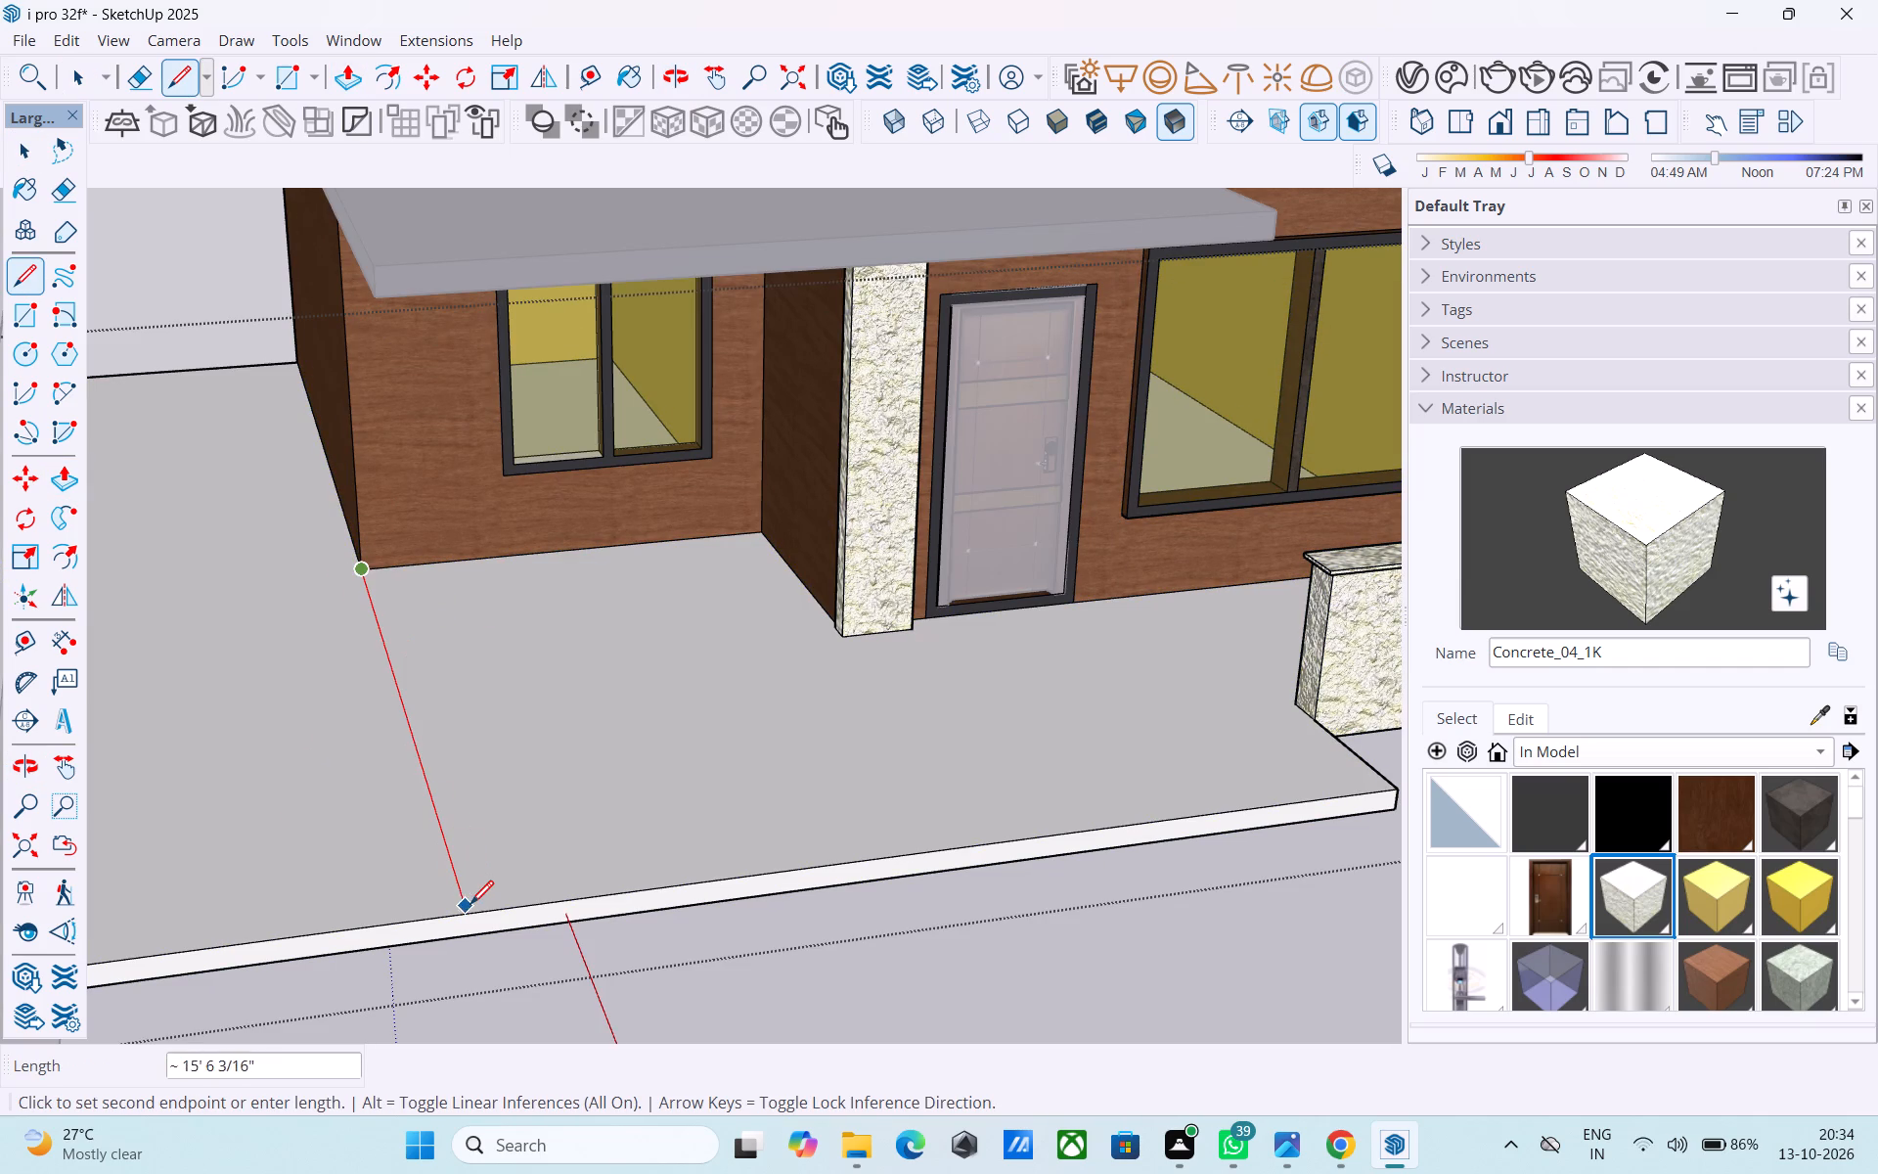
left_click(474, 914)
left_click(473, 937)
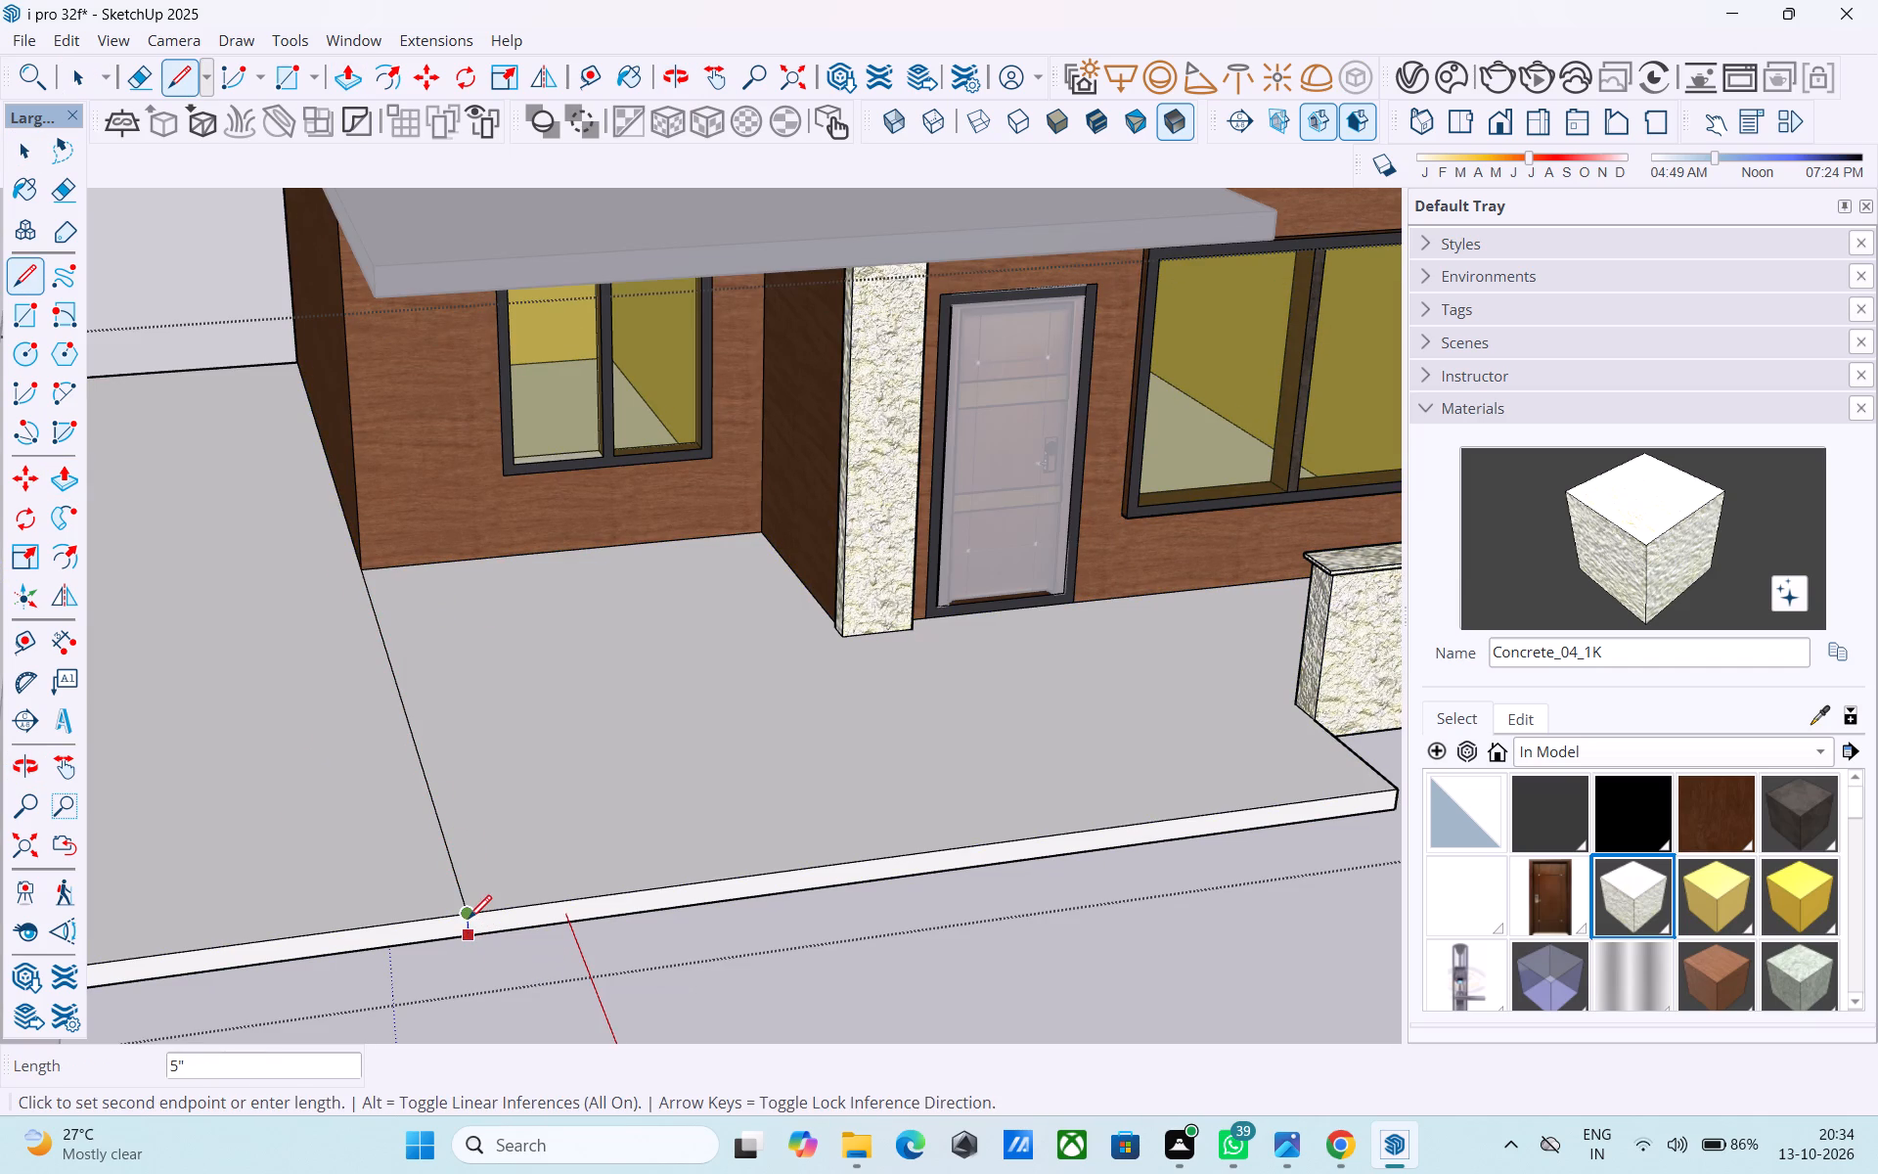
left_click(467, 919)
middle_click_drag(566, 898, 531, 823)
scroll(441, 818, "down", 6)
middle_click_drag(687, 842, 664, 876)
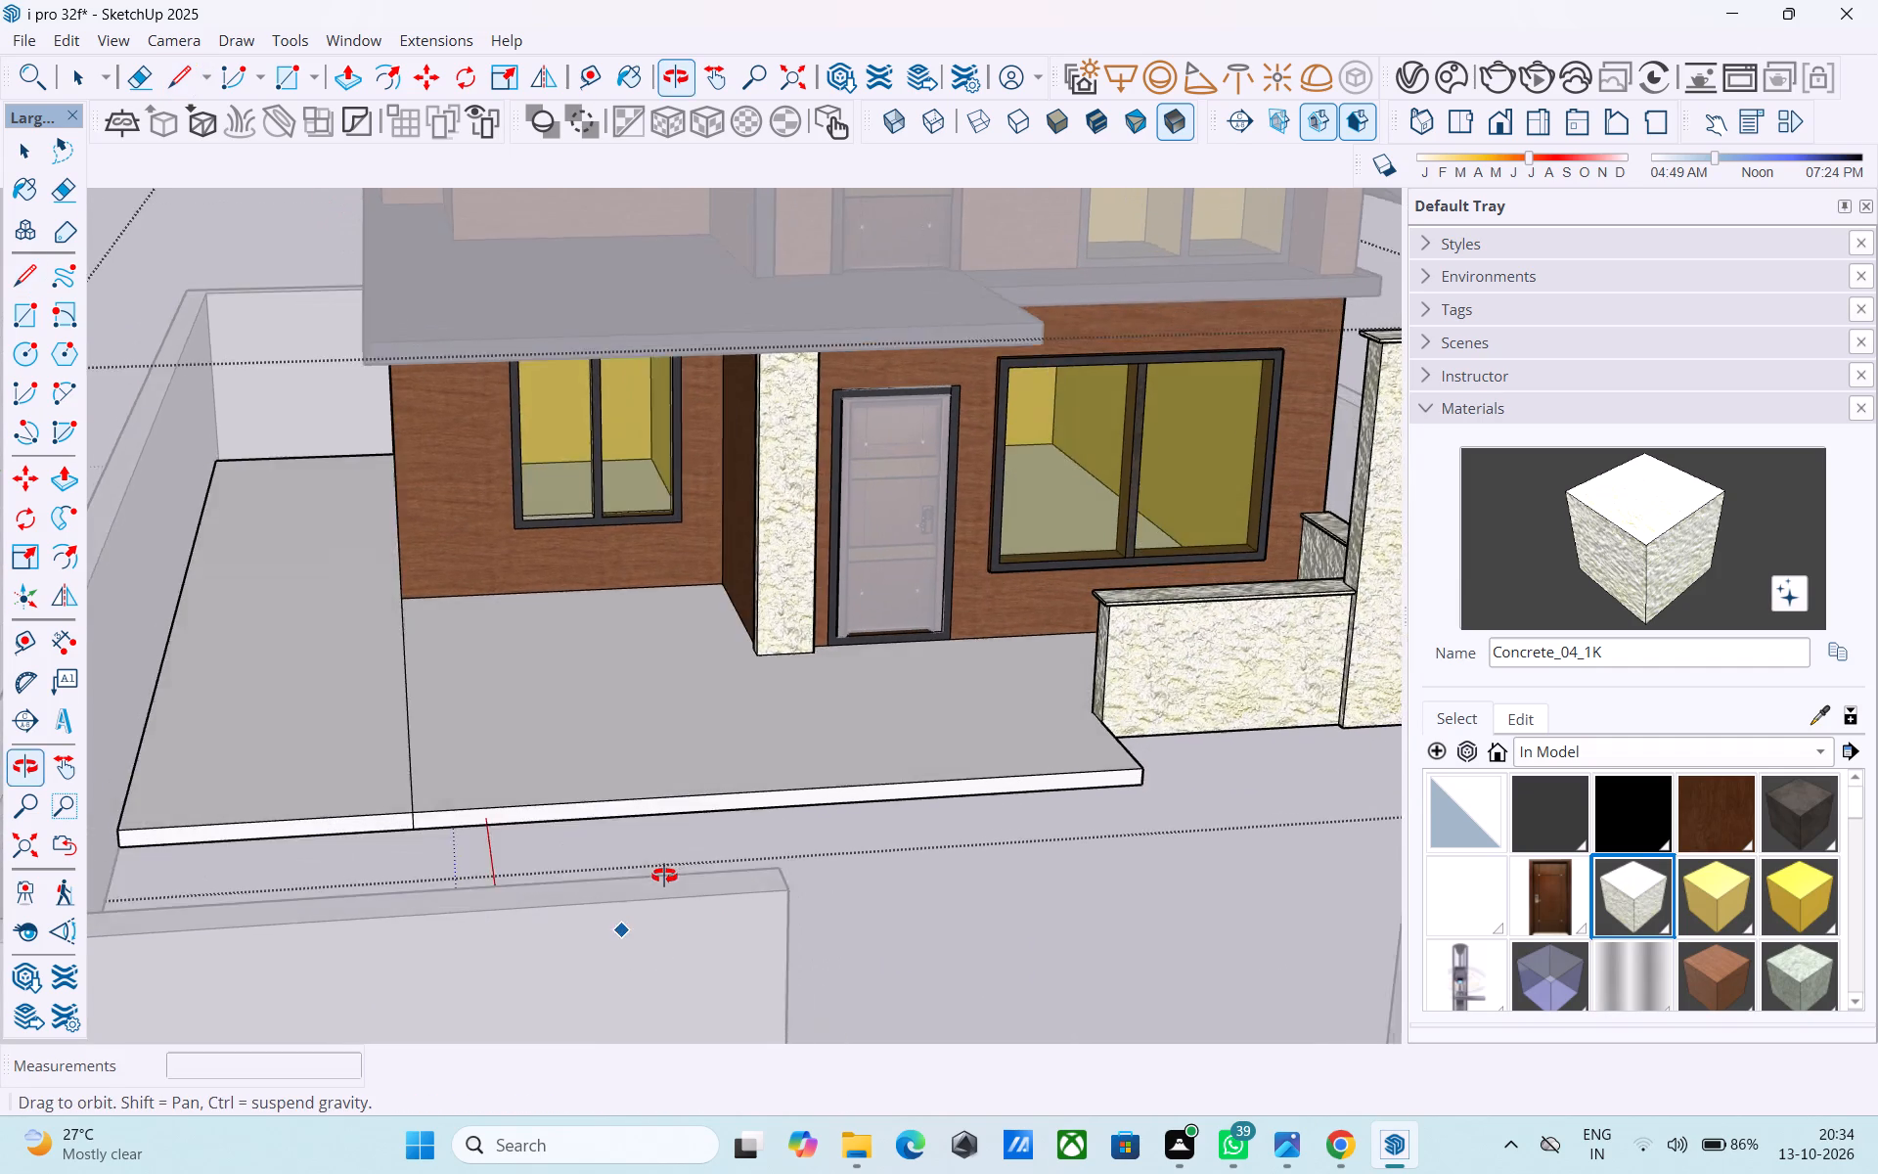
middle_click_drag(664, 876, 628, 867)
key("space")
middle_click_drag(657, 895, 612, 882)
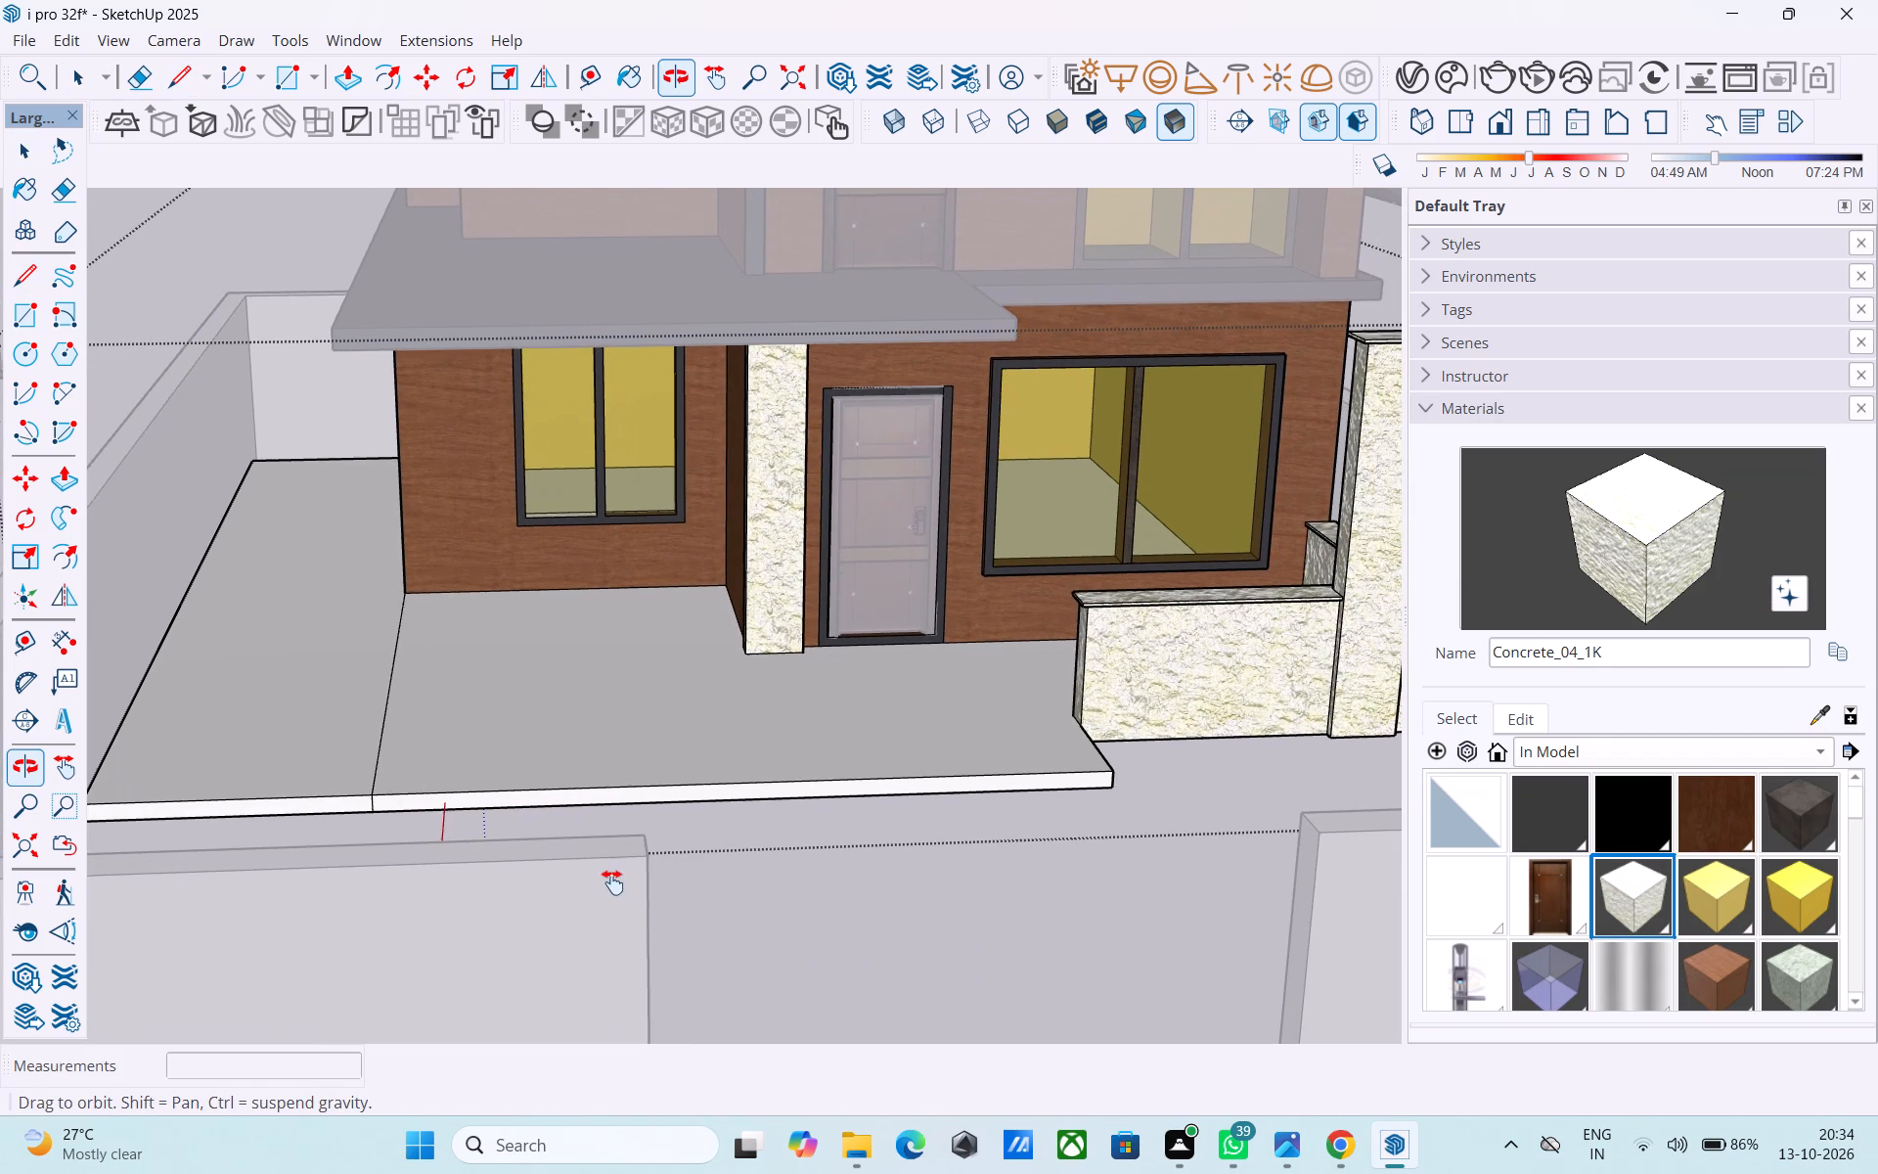
middle_click_drag(612, 882, 611, 930)
middle_click_drag(722, 863, 538, 835, "shift")
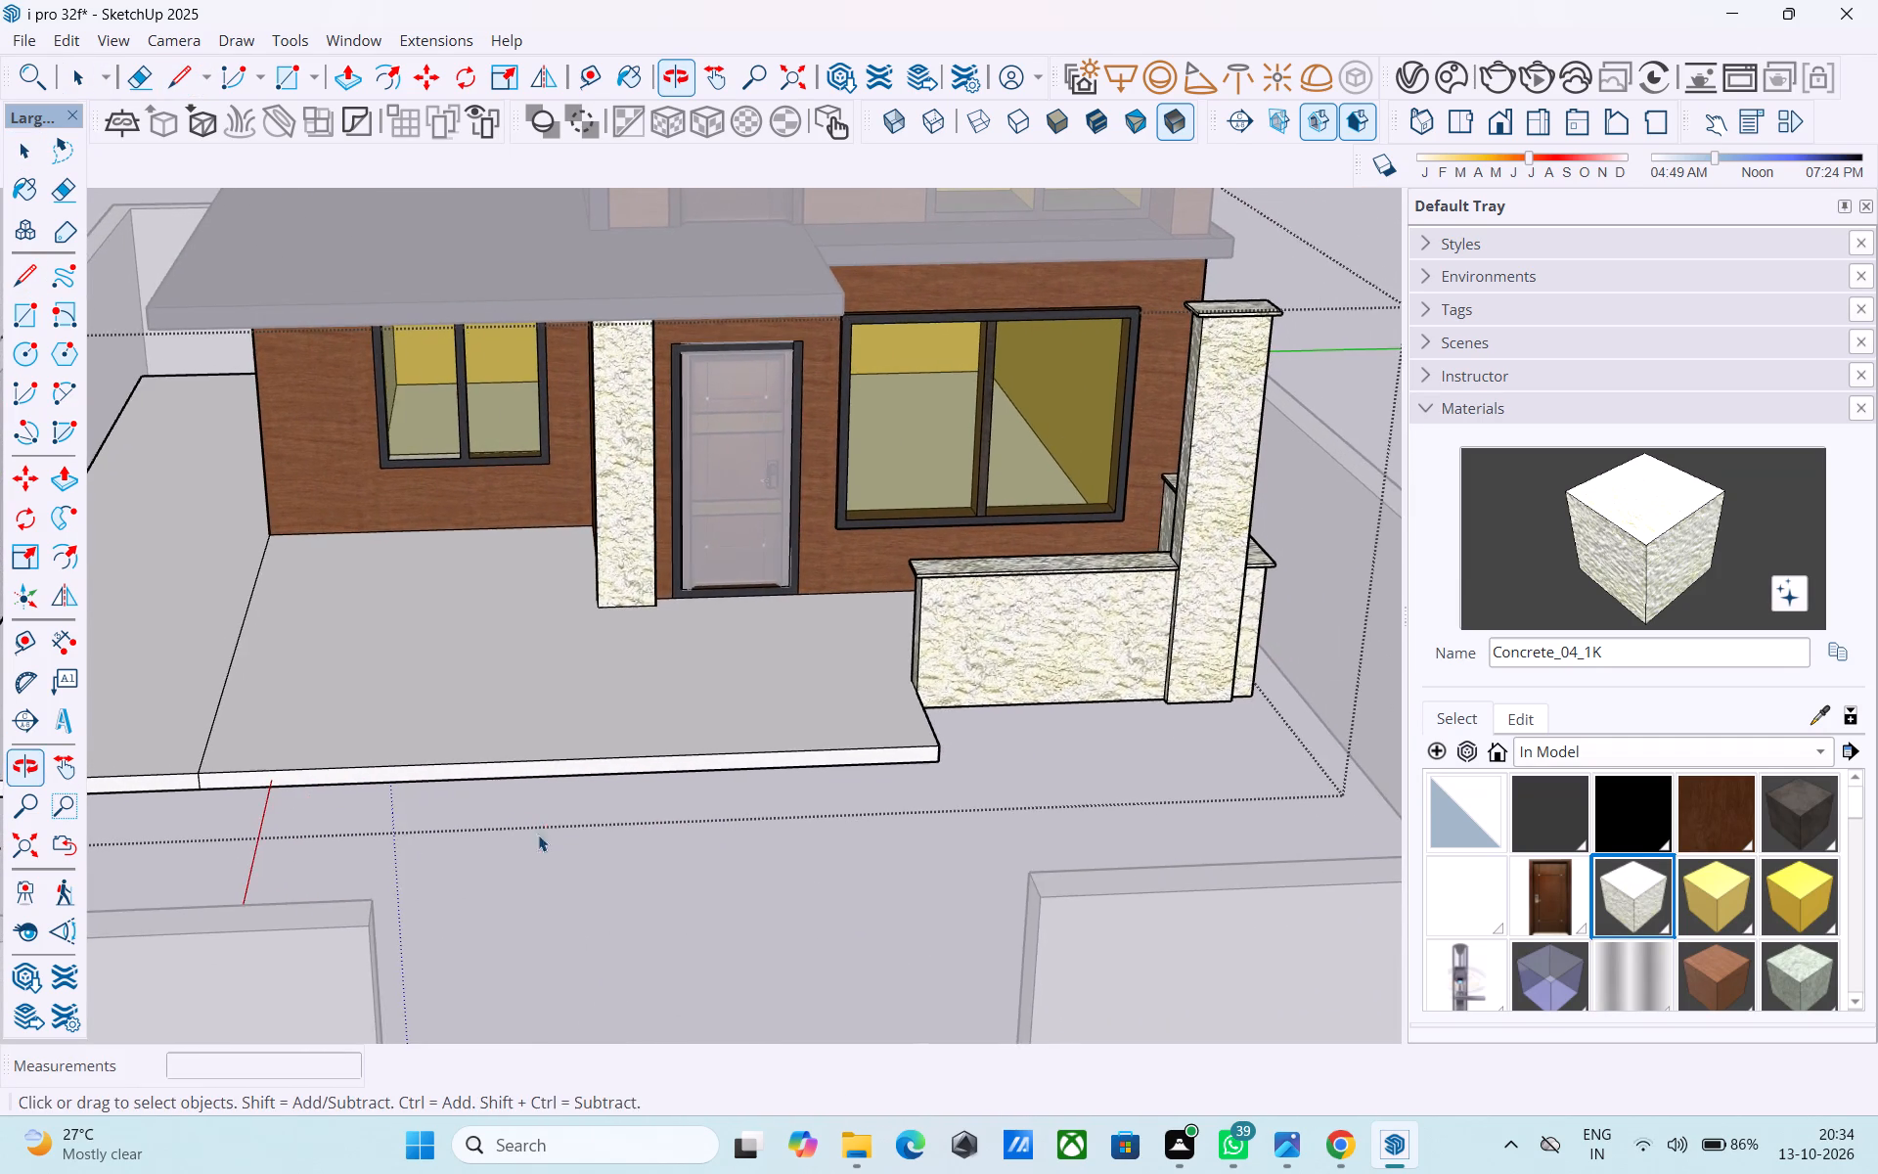
scroll(604, 829, "down", 9)
left_click(1173, 650)
Lower the top face of the whole boundary wall by 2' with Push/Pull.
middle_click_drag(739, 767, 751, 696)
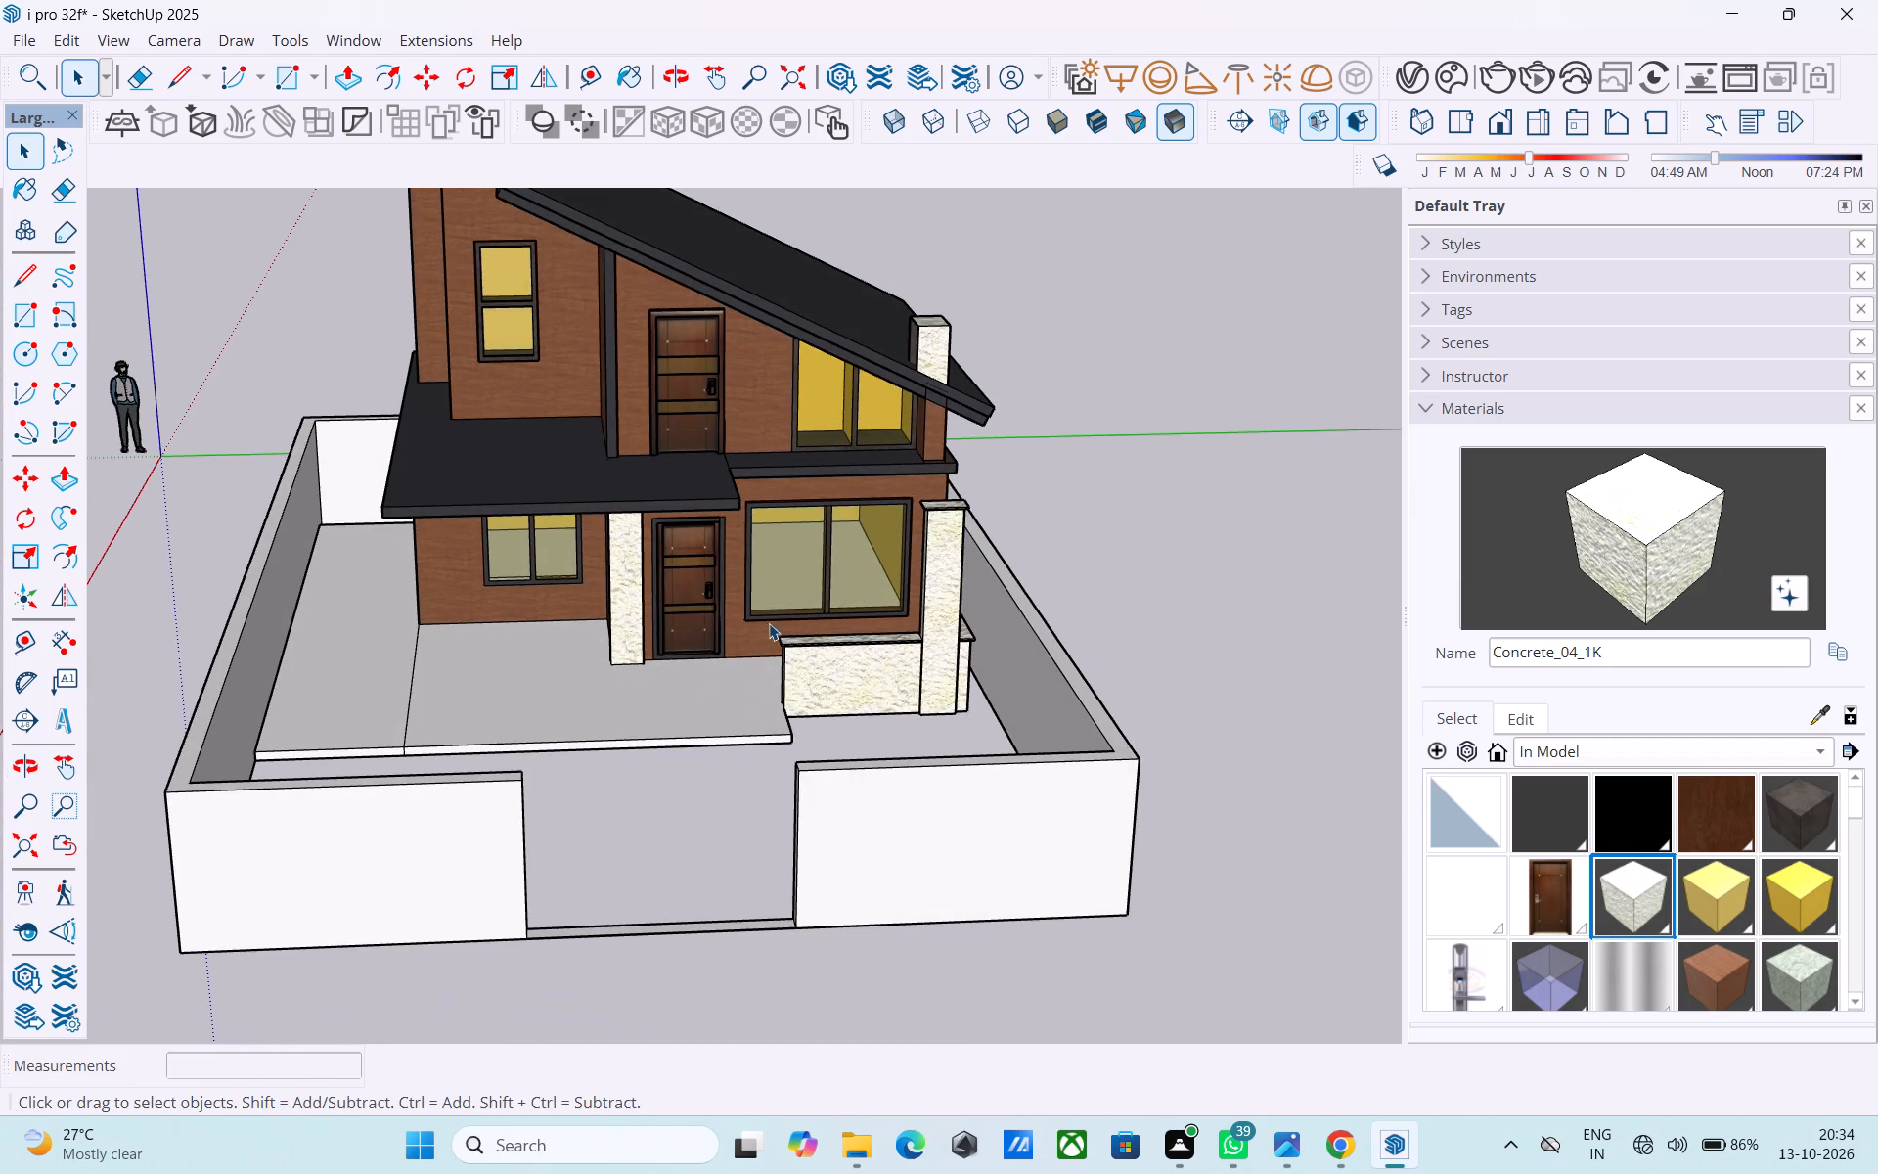
scroll(660, 747, "up", 4)
middle_click_drag(689, 773, 696, 560)
scroll(696, 561, "down", 6)
middle_click_drag(693, 571, 1285, 817, "shift")
scroll(1072, 783, "up", 8)
left_click(971, 670)
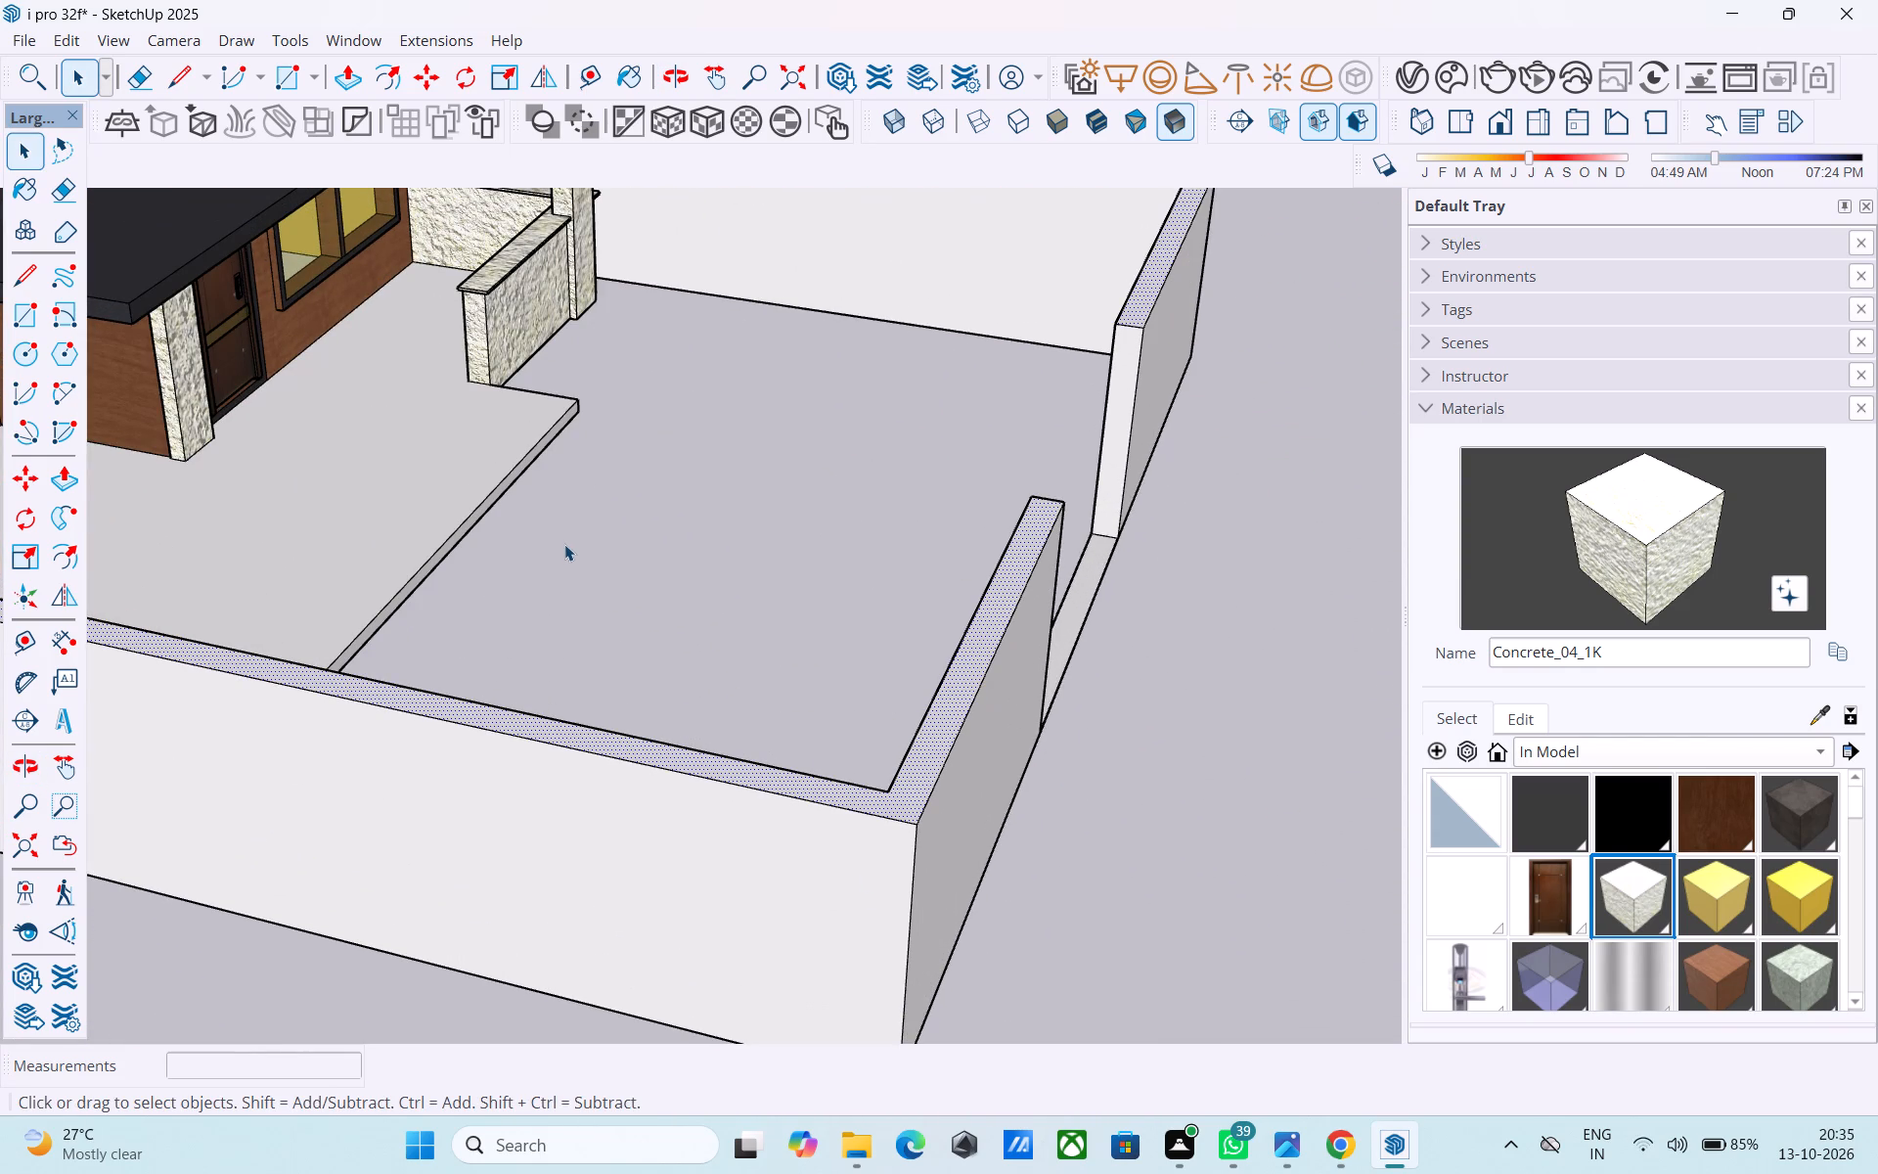
key("p")
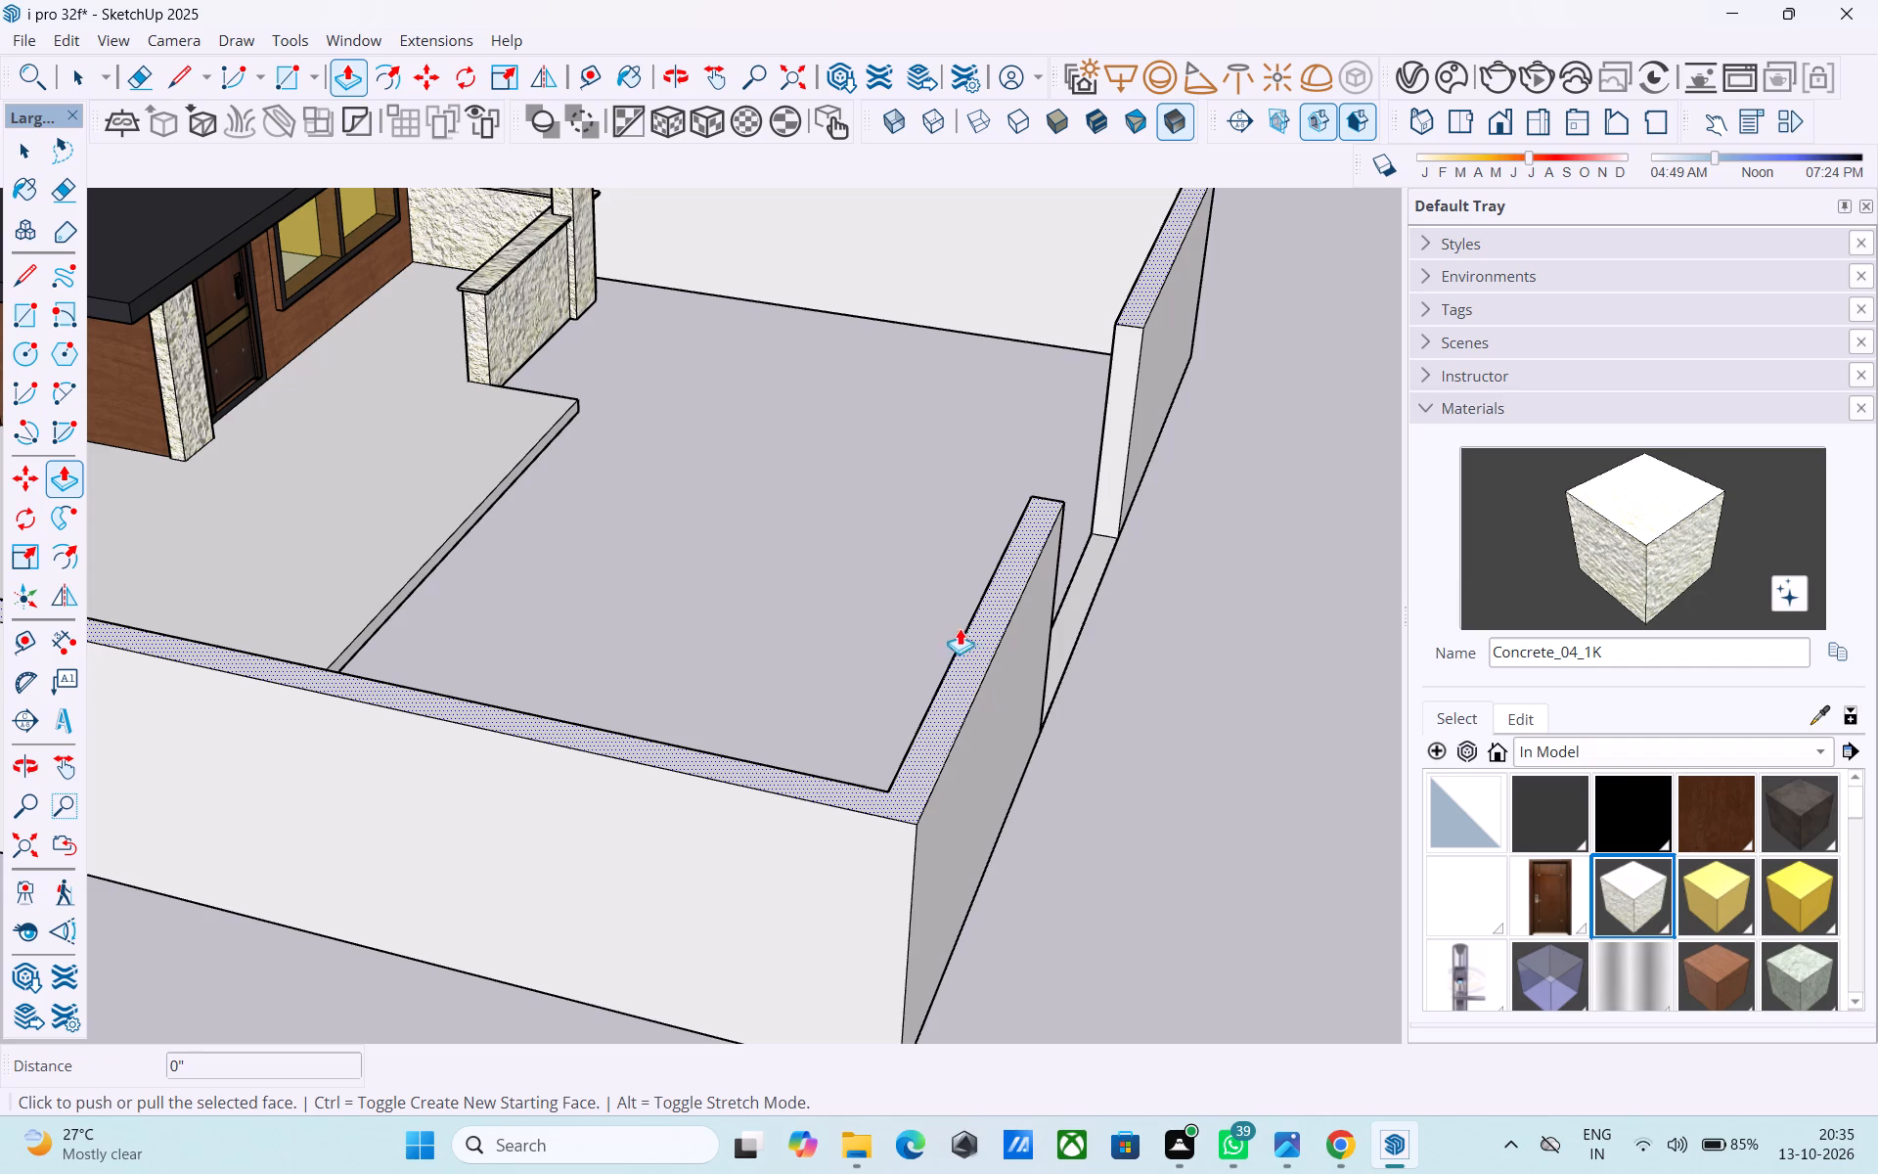
left_click(963, 630)
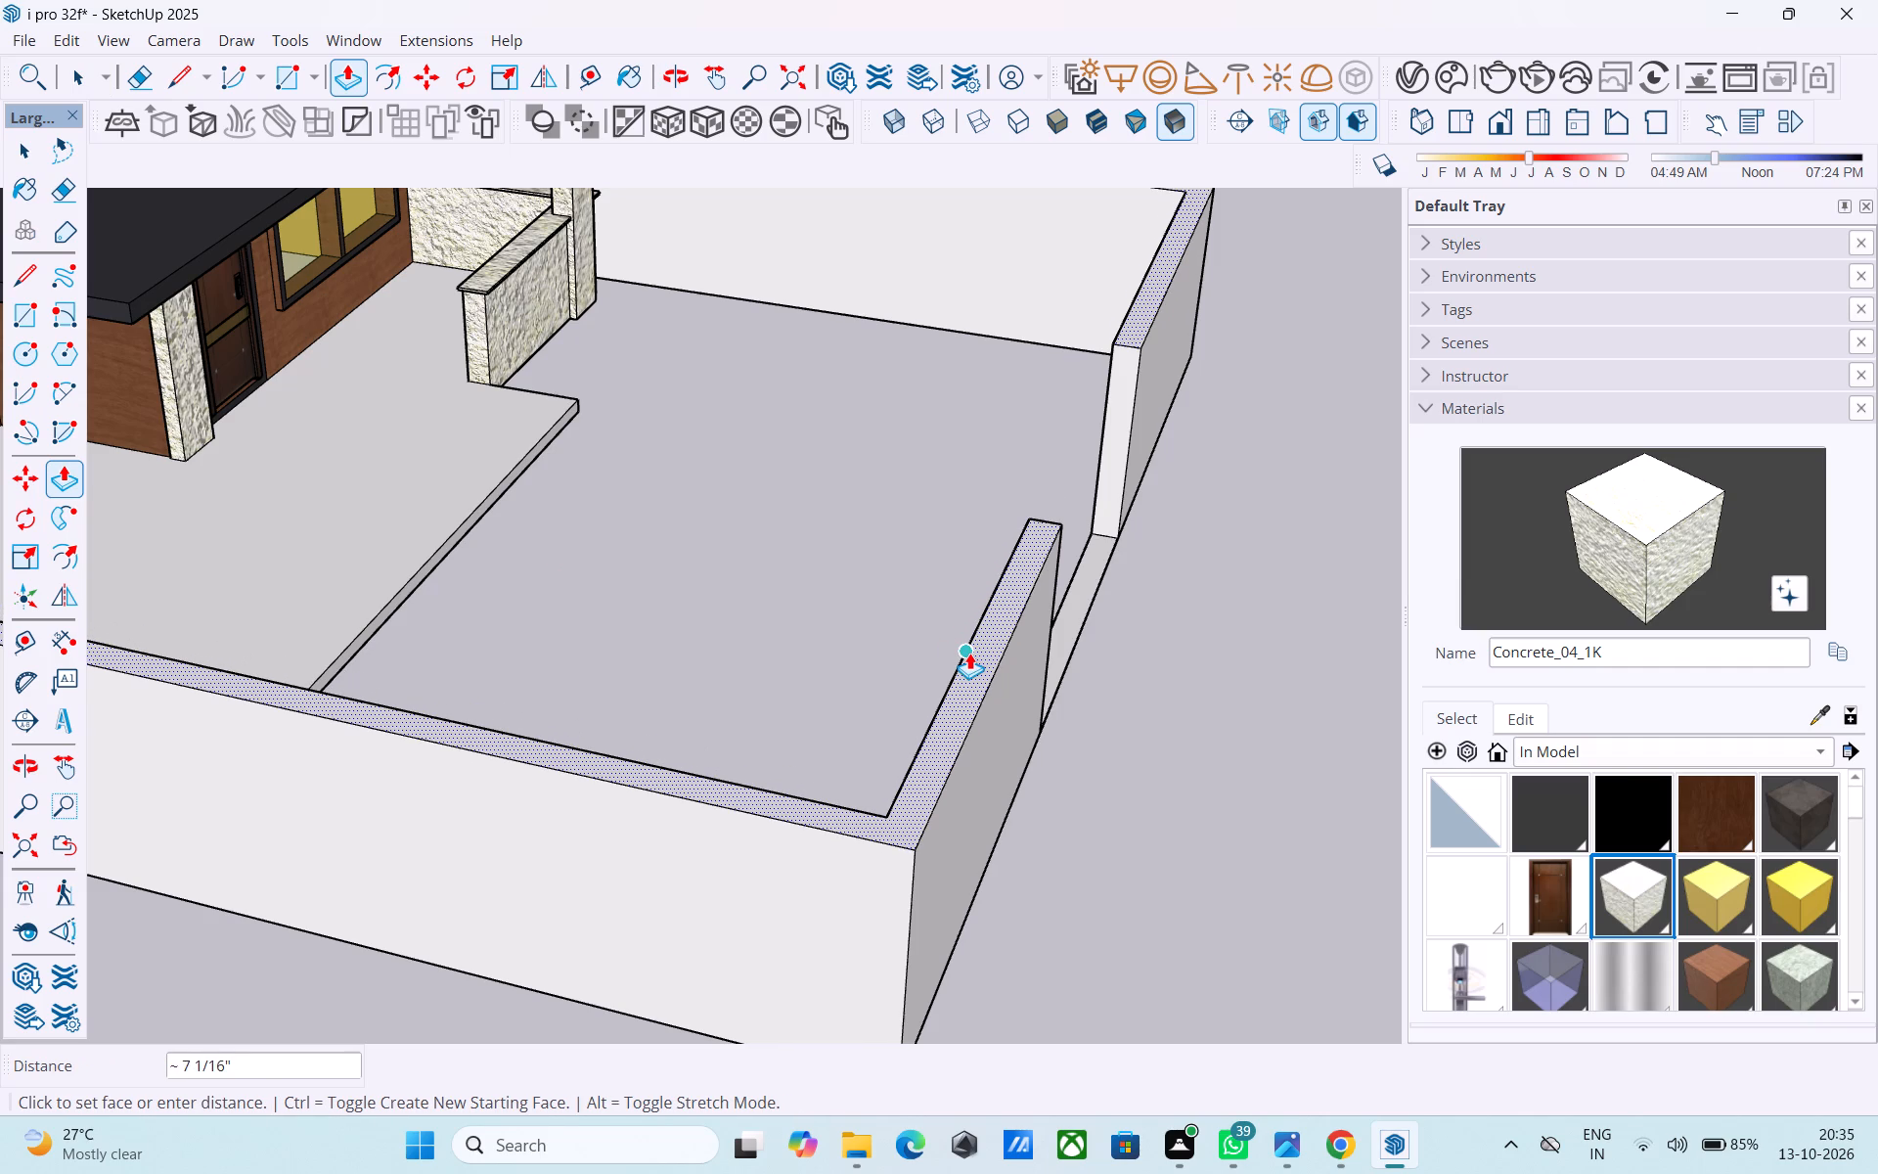
type("2'")
key("Return")
key("space")
Draw a rectangular paving strip about 10" by 5' 9" on the ground just in front of the porch slab, near its corner by the stone wall.
scroll(969, 658, "down", 4)
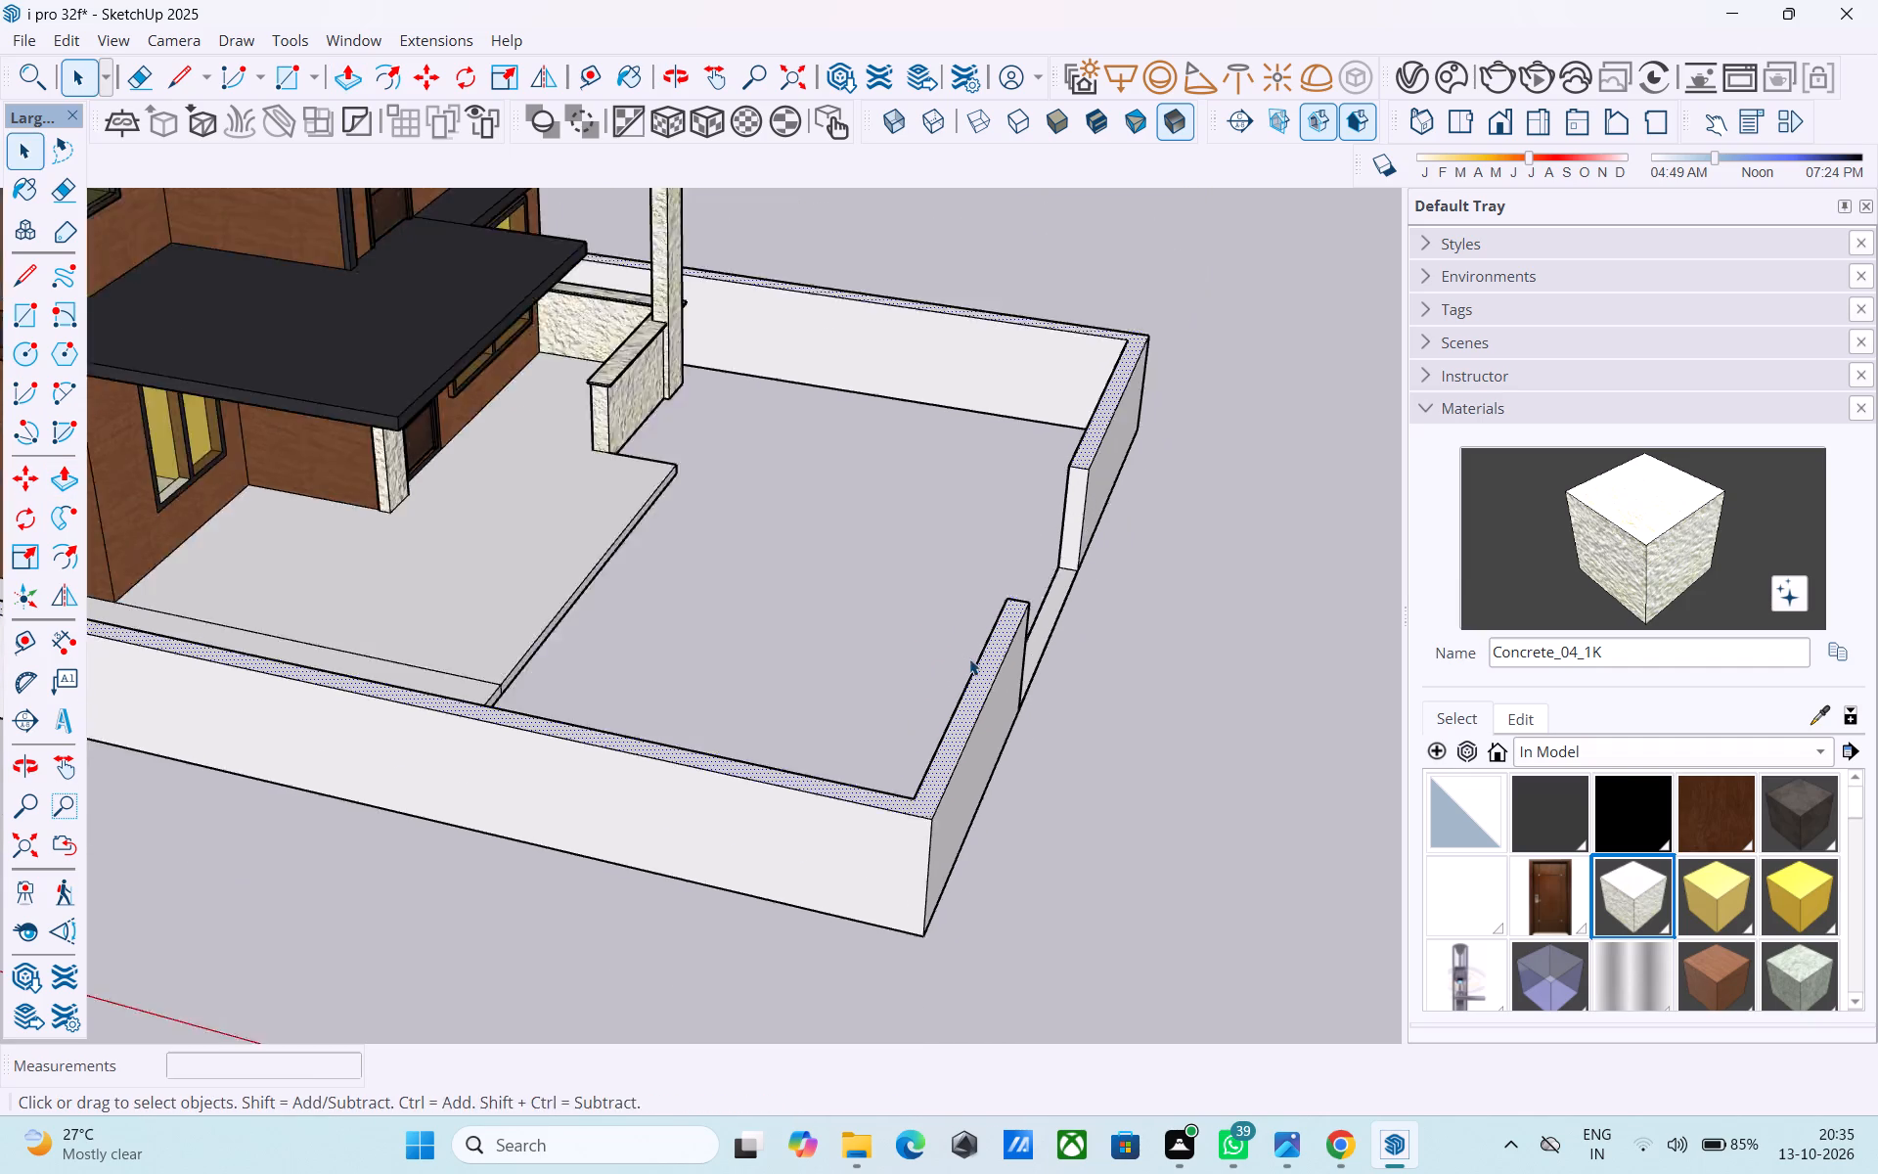
middle_click_drag(968, 658, 368, 477)
scroll(486, 526, "up", 4)
scroll(533, 552, "down", 3)
middle_click_drag(514, 557, 731, 482)
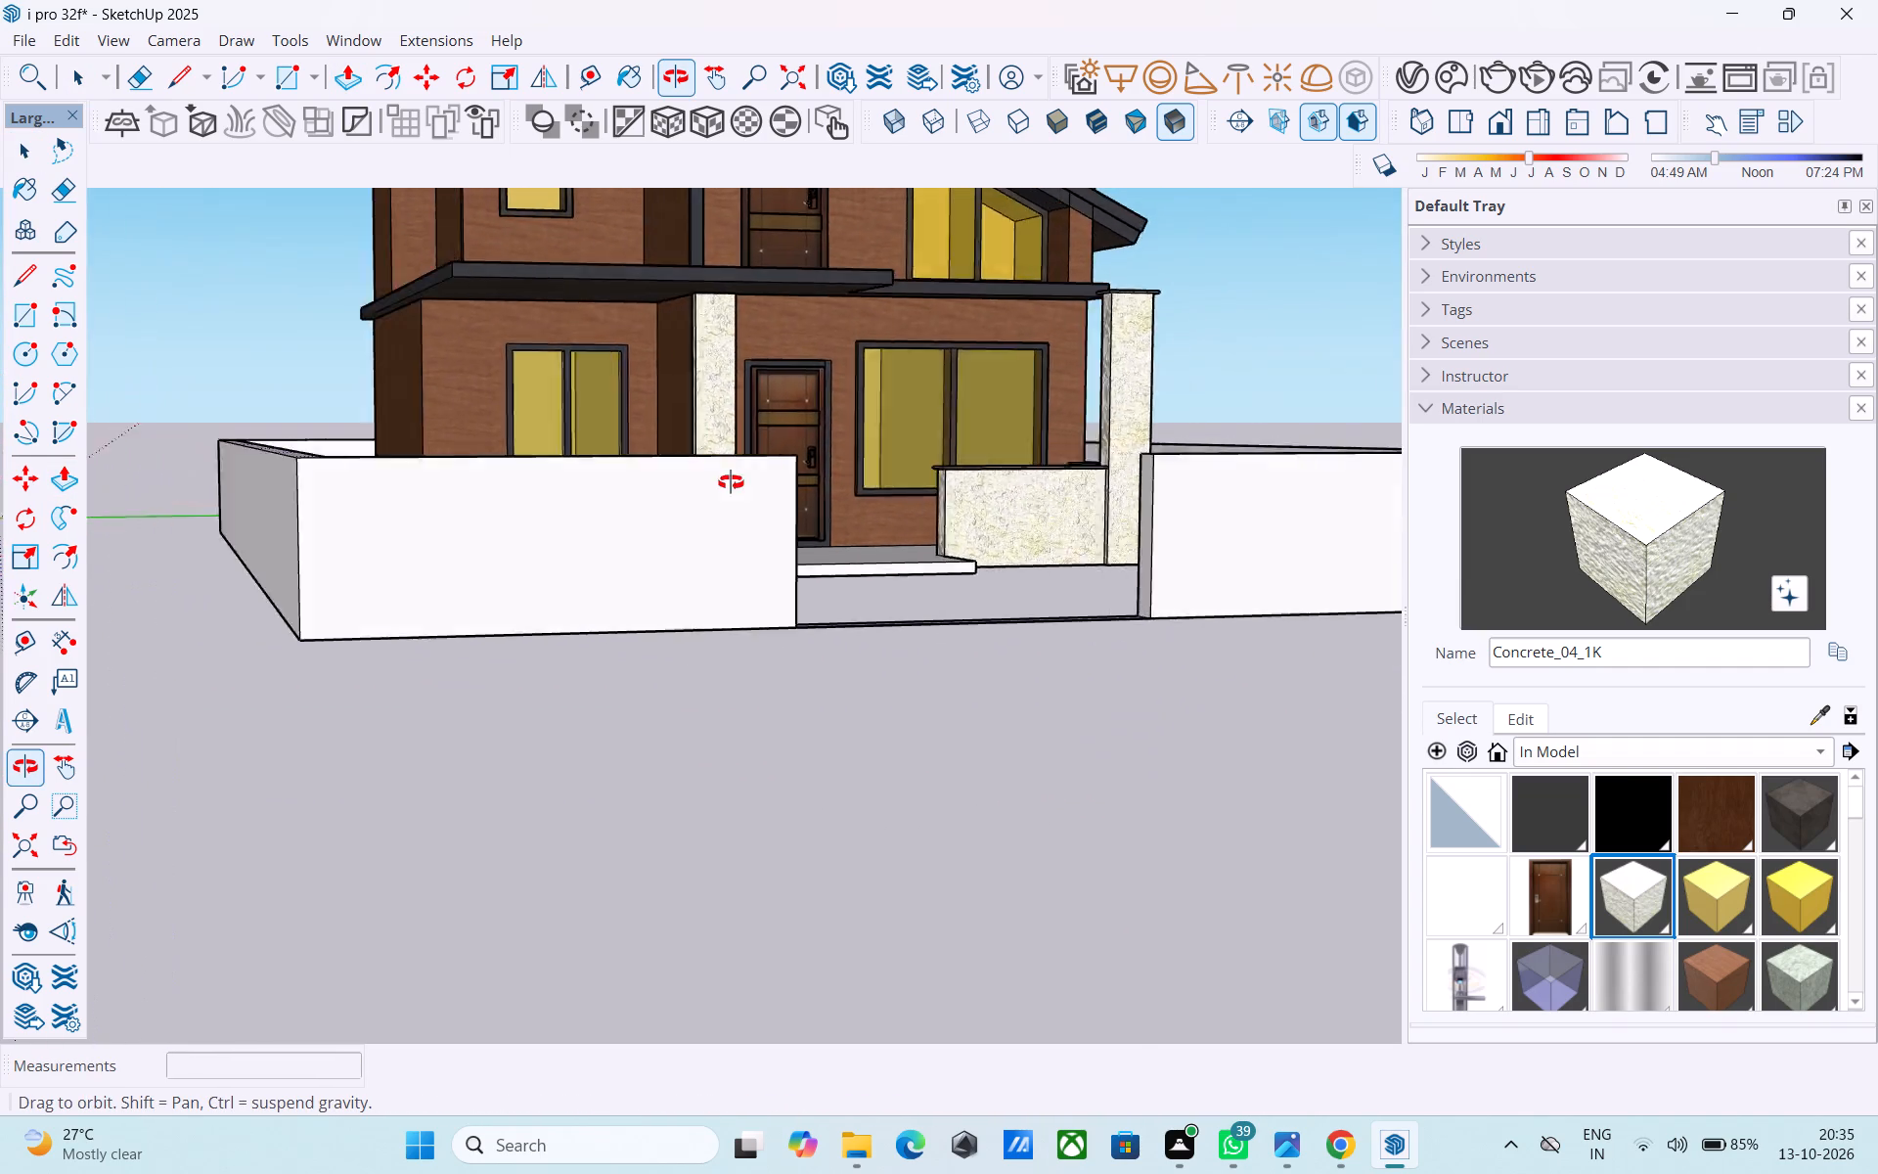
middle_click_drag(731, 482, 526, 522)
middle_click_drag(703, 606, 565, 689)
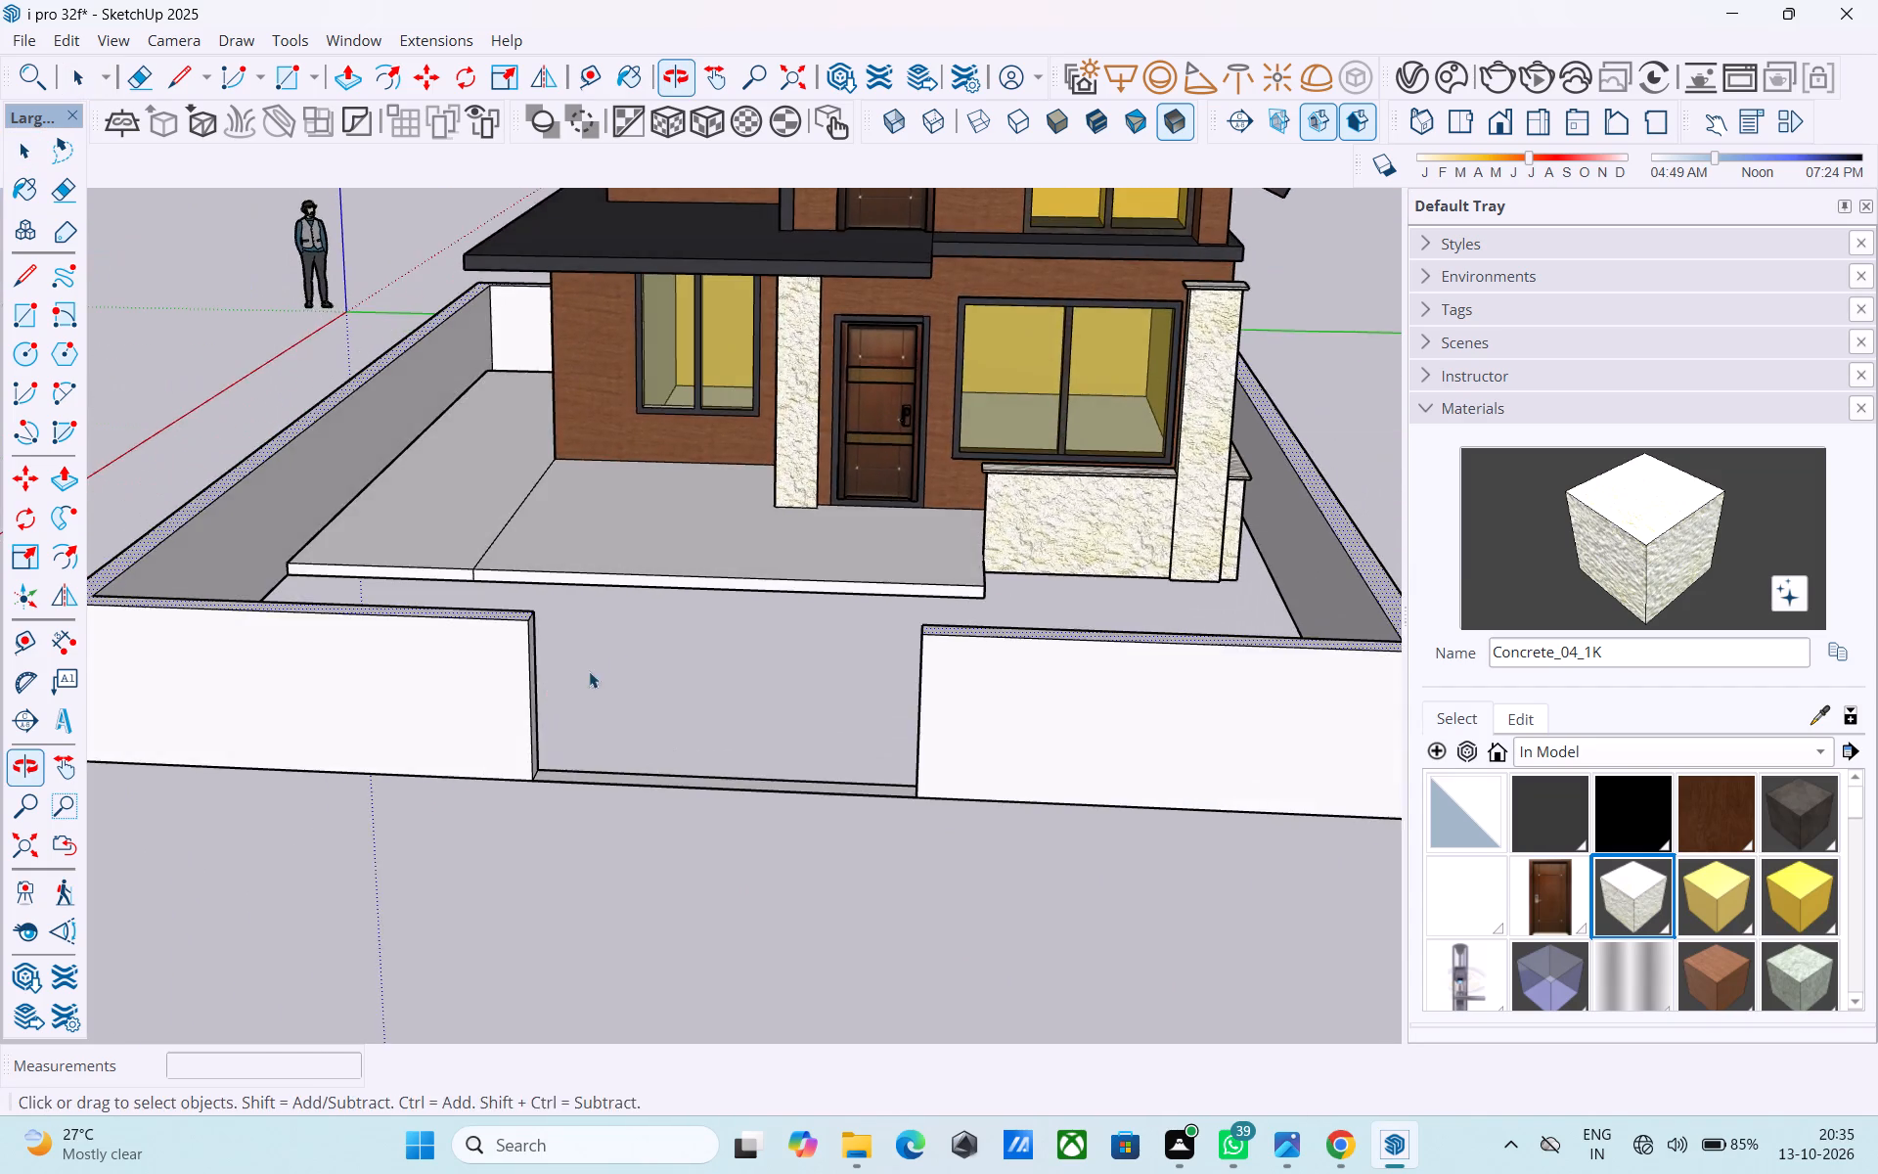
scroll(728, 592, "down", 3)
middle_click_drag(741, 614, 852, 624)
scroll(852, 624, "up", 4)
middle_click_drag(837, 617, 830, 673)
scroll(905, 557, "up", 5)
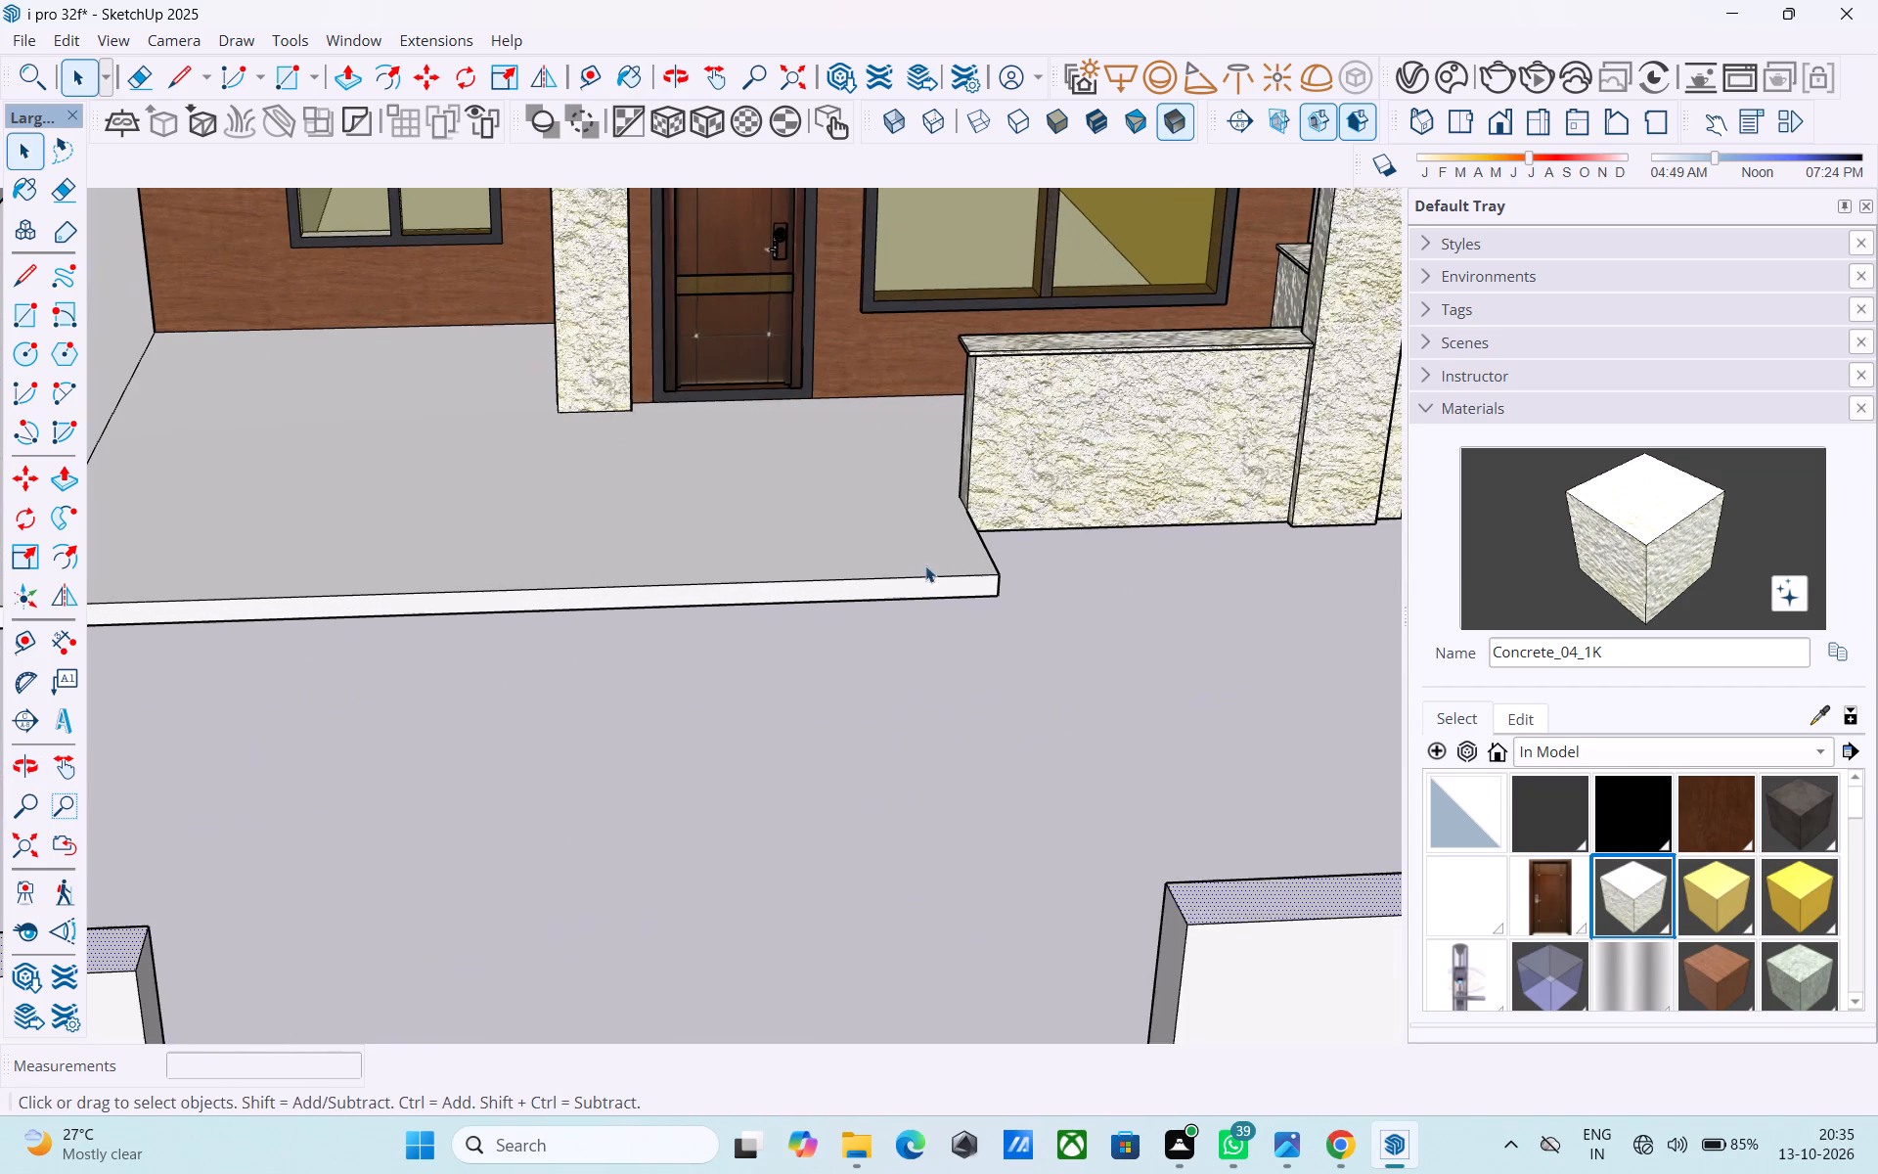
scroll(858, 605, "up", 1)
scroll(858, 605, "down", 2)
key("r")
middle_click_drag(850, 607, 848, 842)
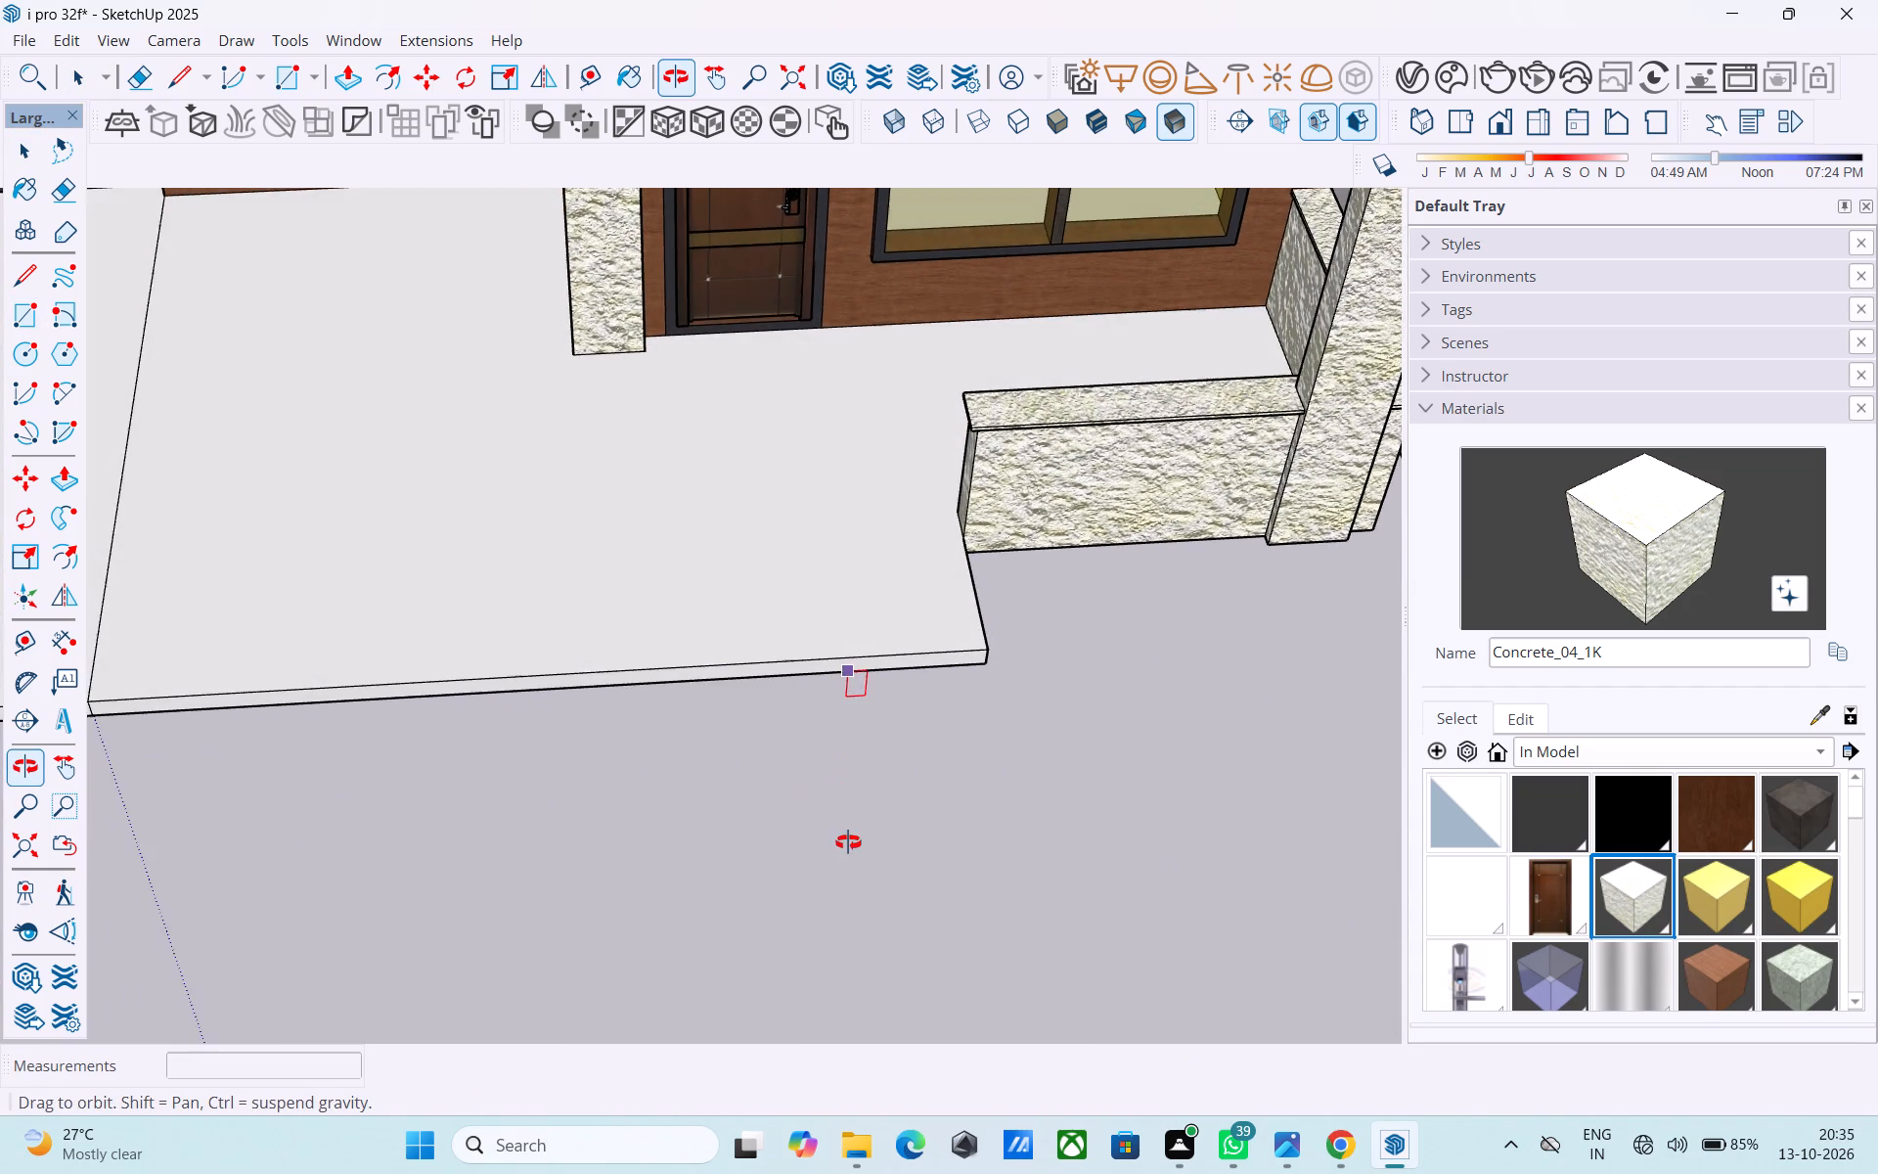
middle_click_drag(848, 842, 829, 842)
left_click(676, 699)
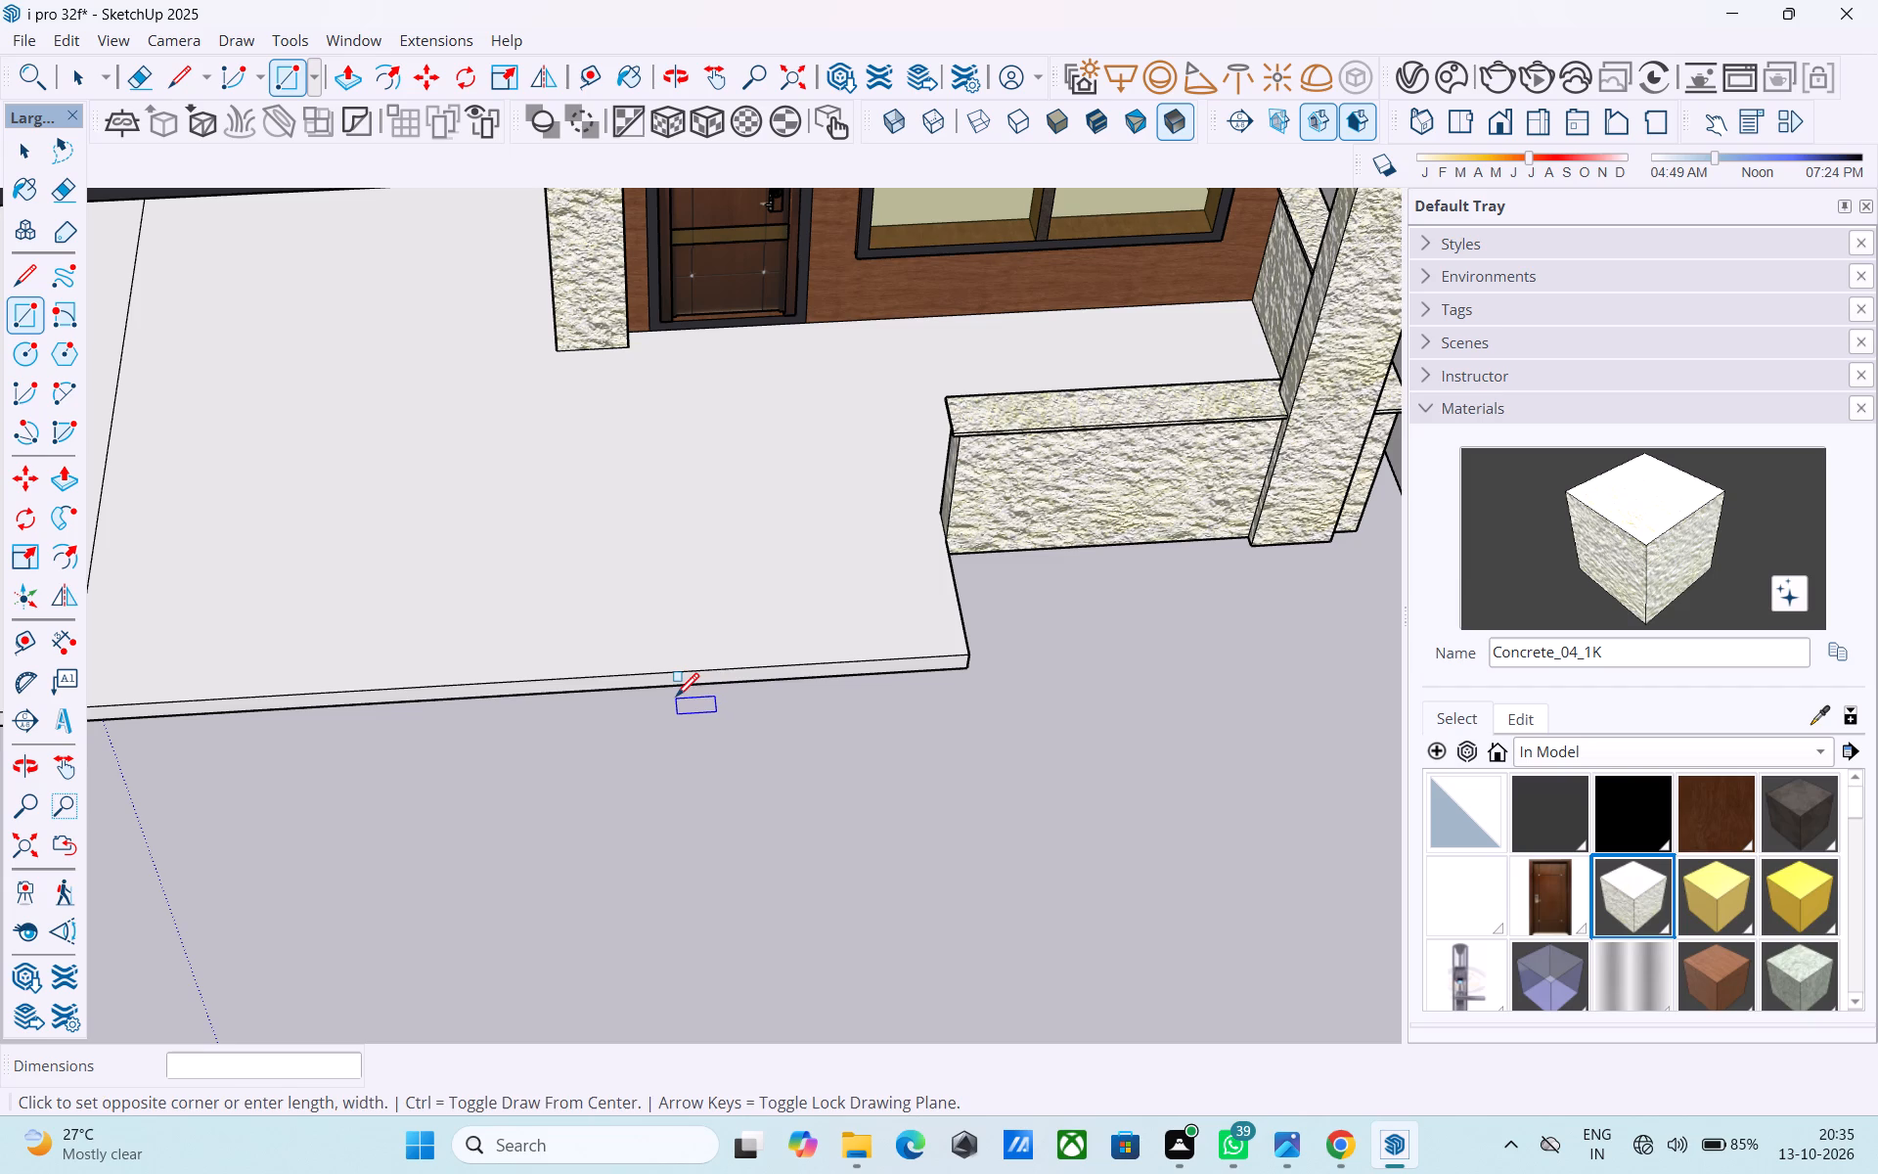
left_click(981, 716)
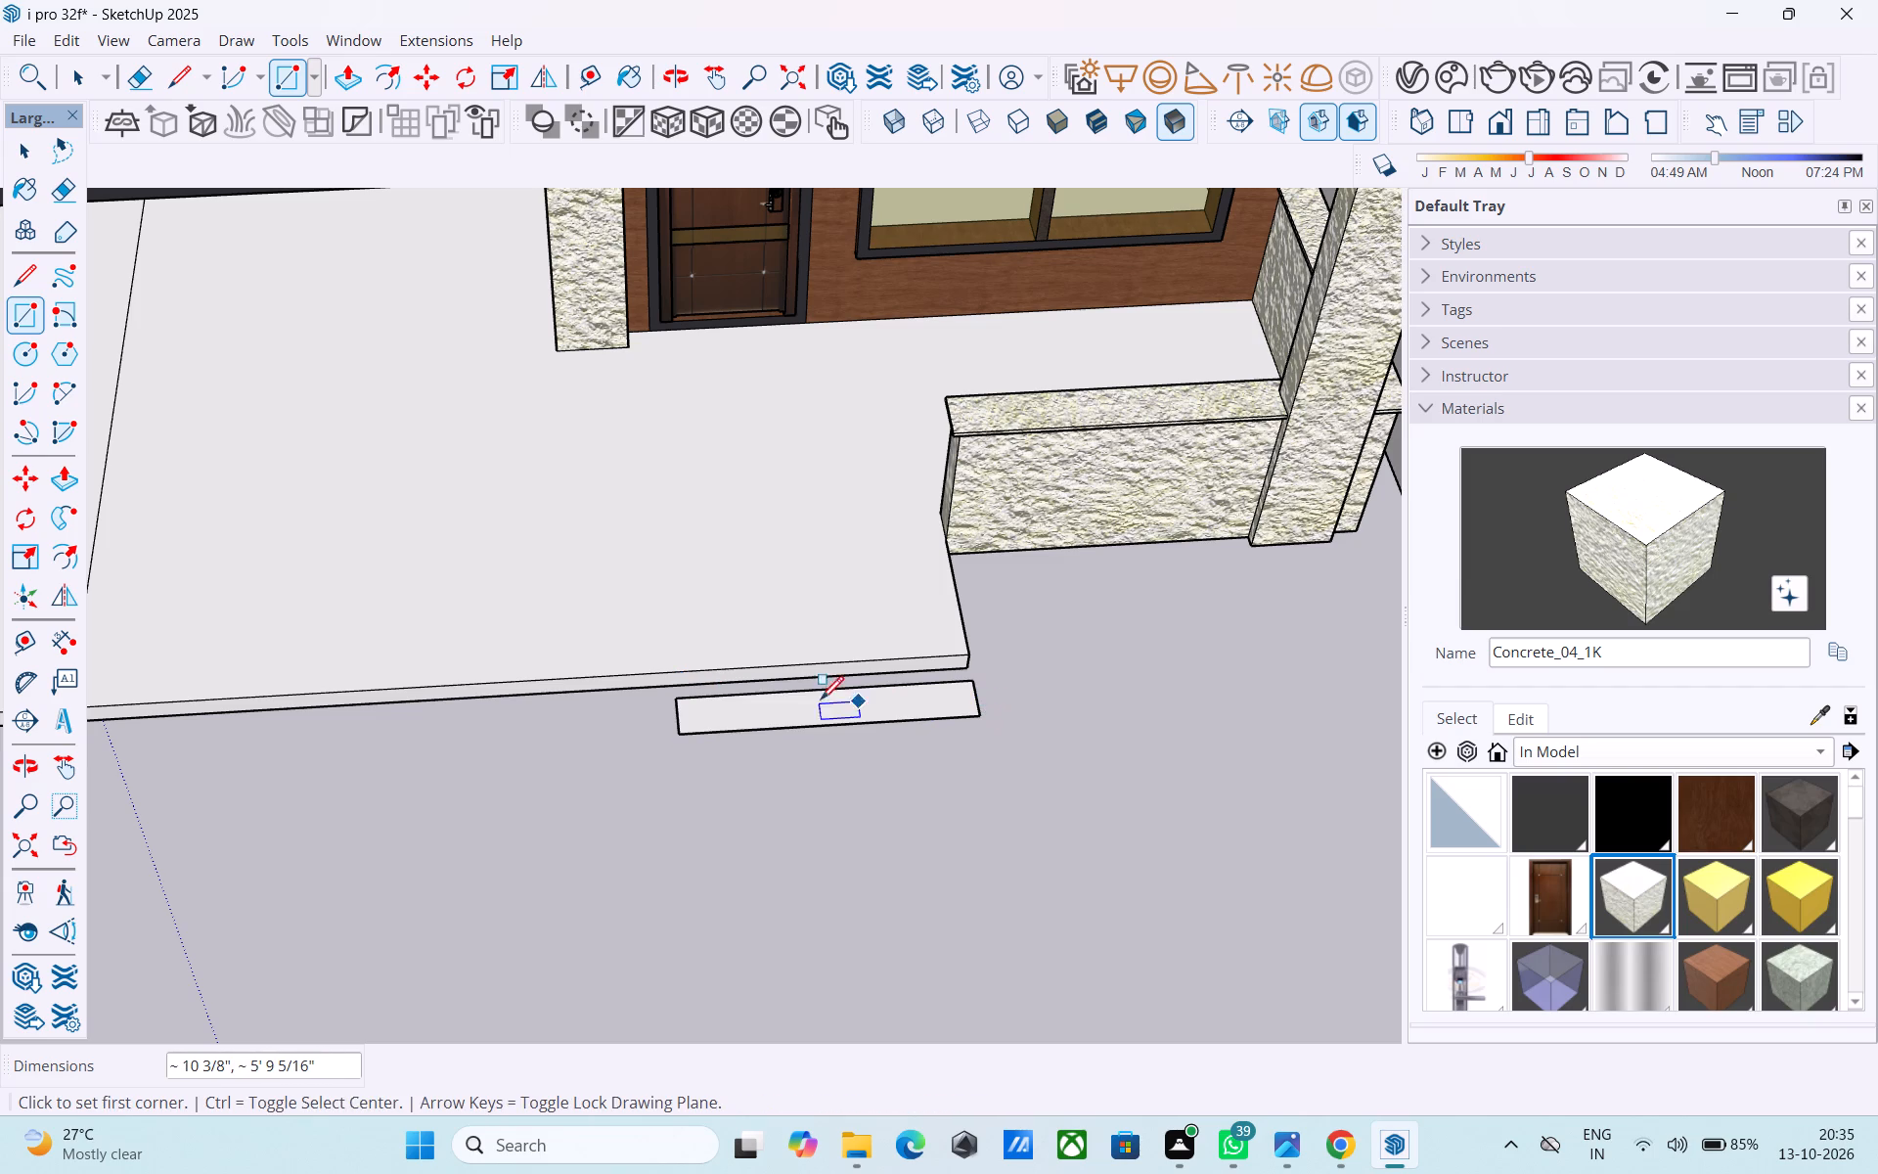
Make six copies of the paving strip in a row away from the porch slab, spaced about 1' 10" apart, the last about 10' 11" away.
key("space")
left_click(786, 703)
key("m")
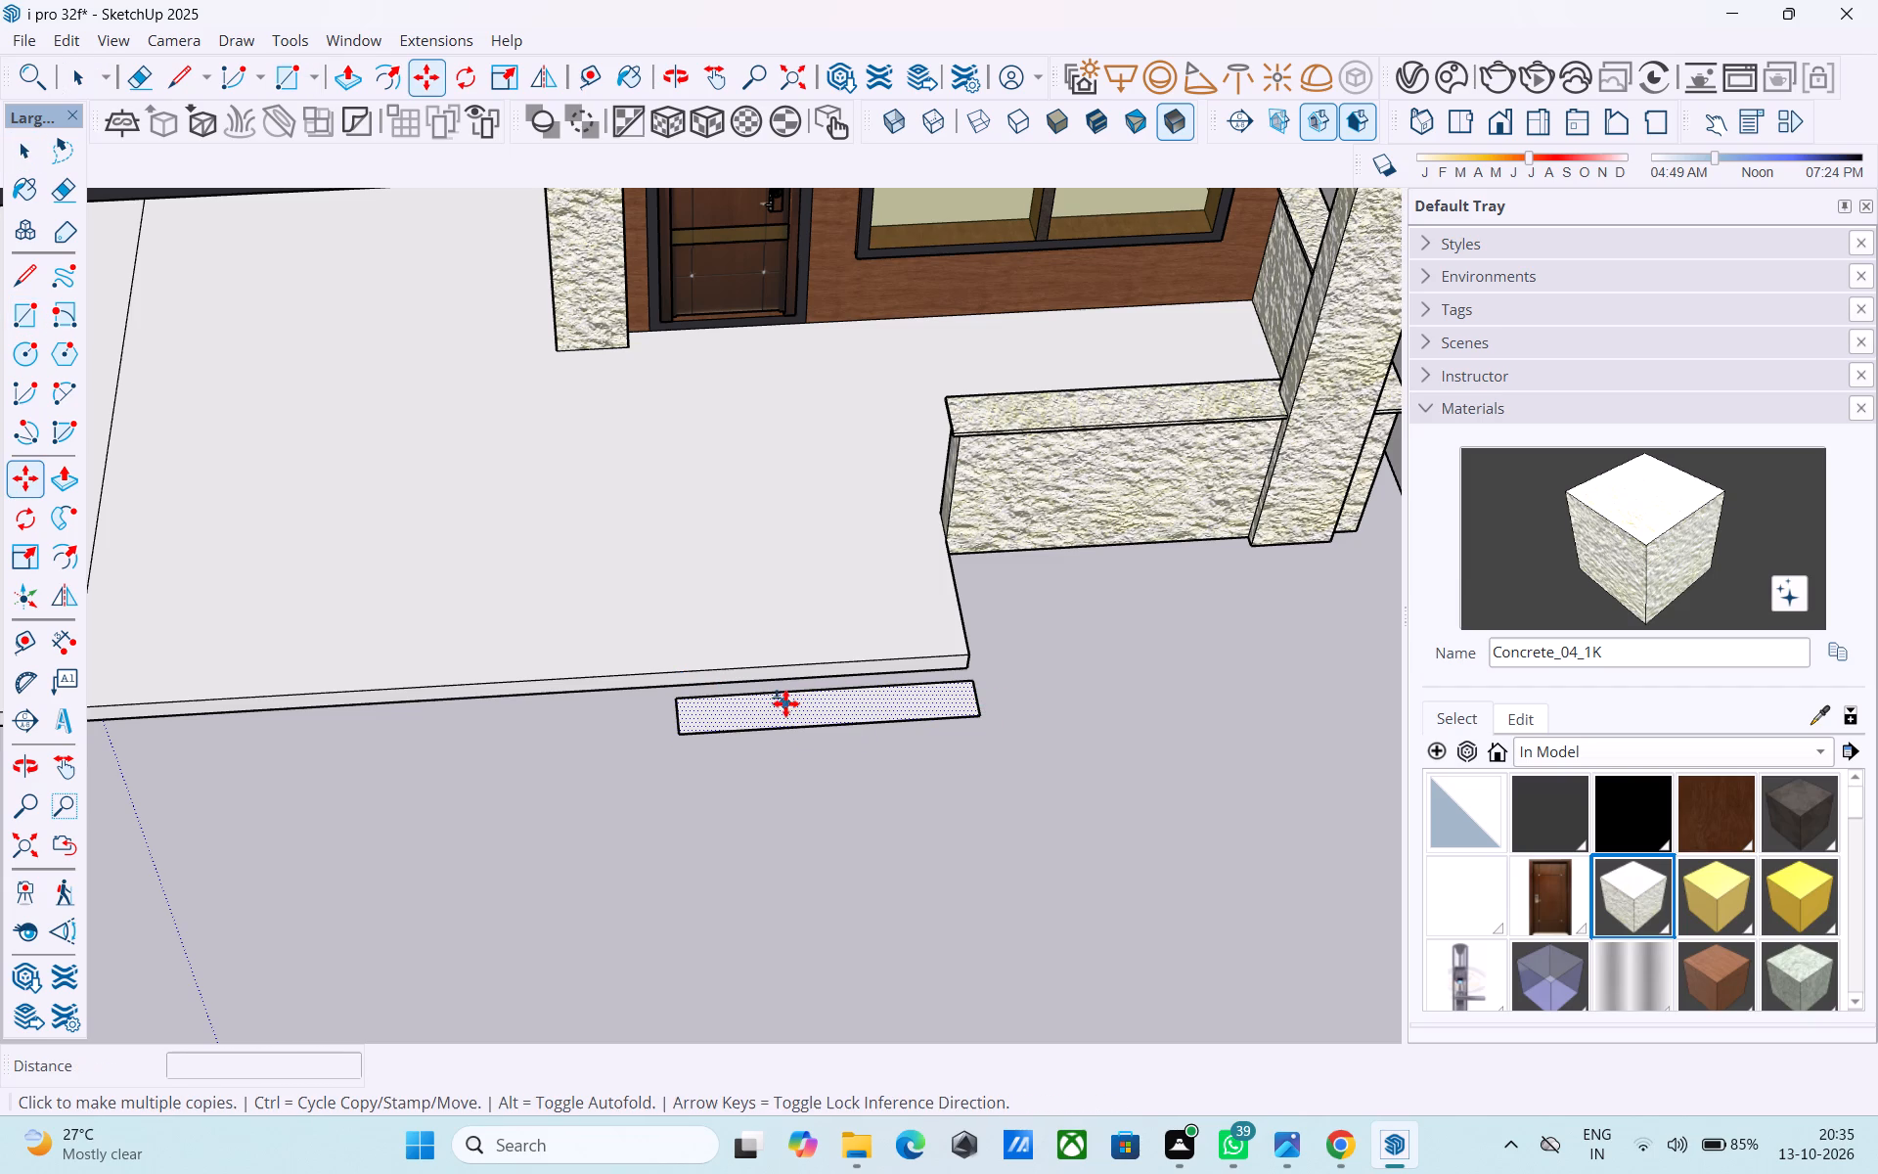
left_click(682, 704)
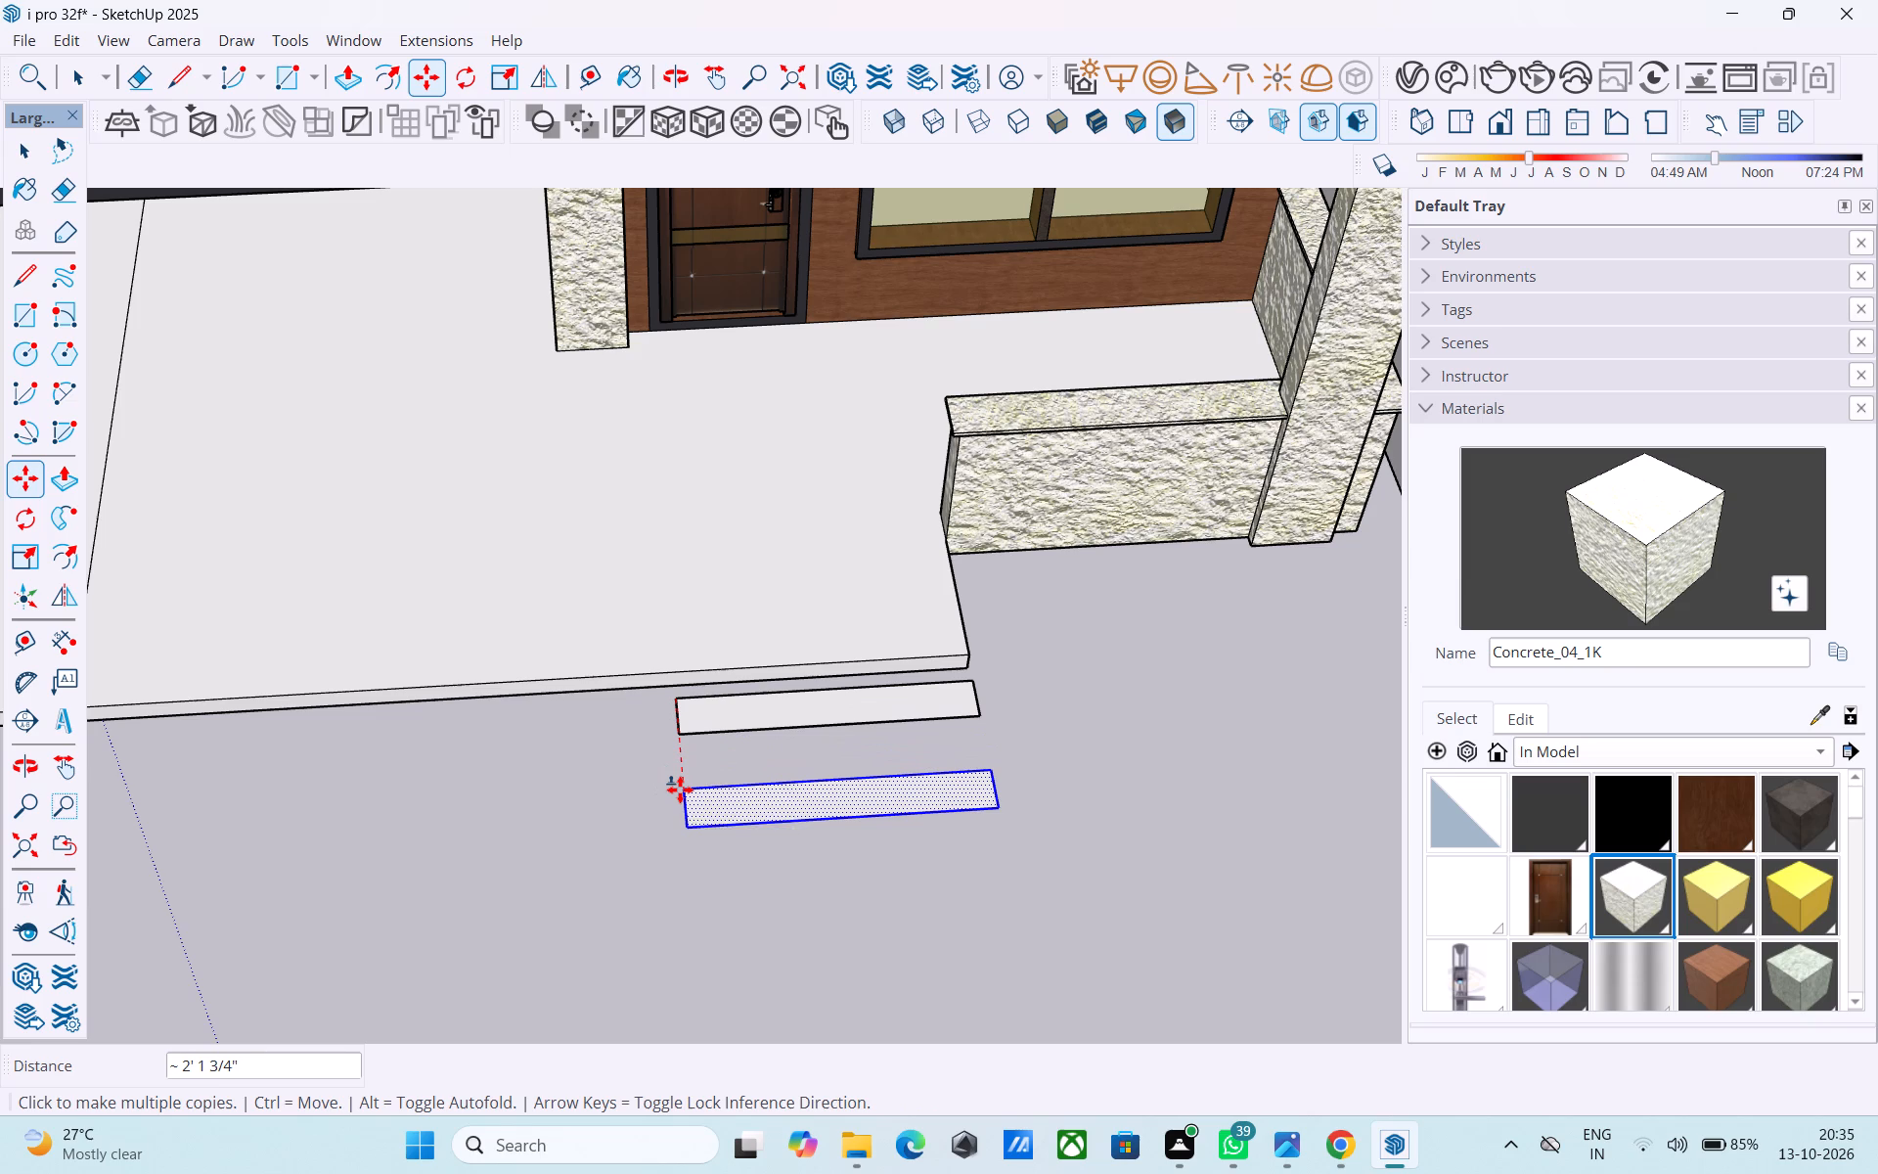
left_click(680, 776)
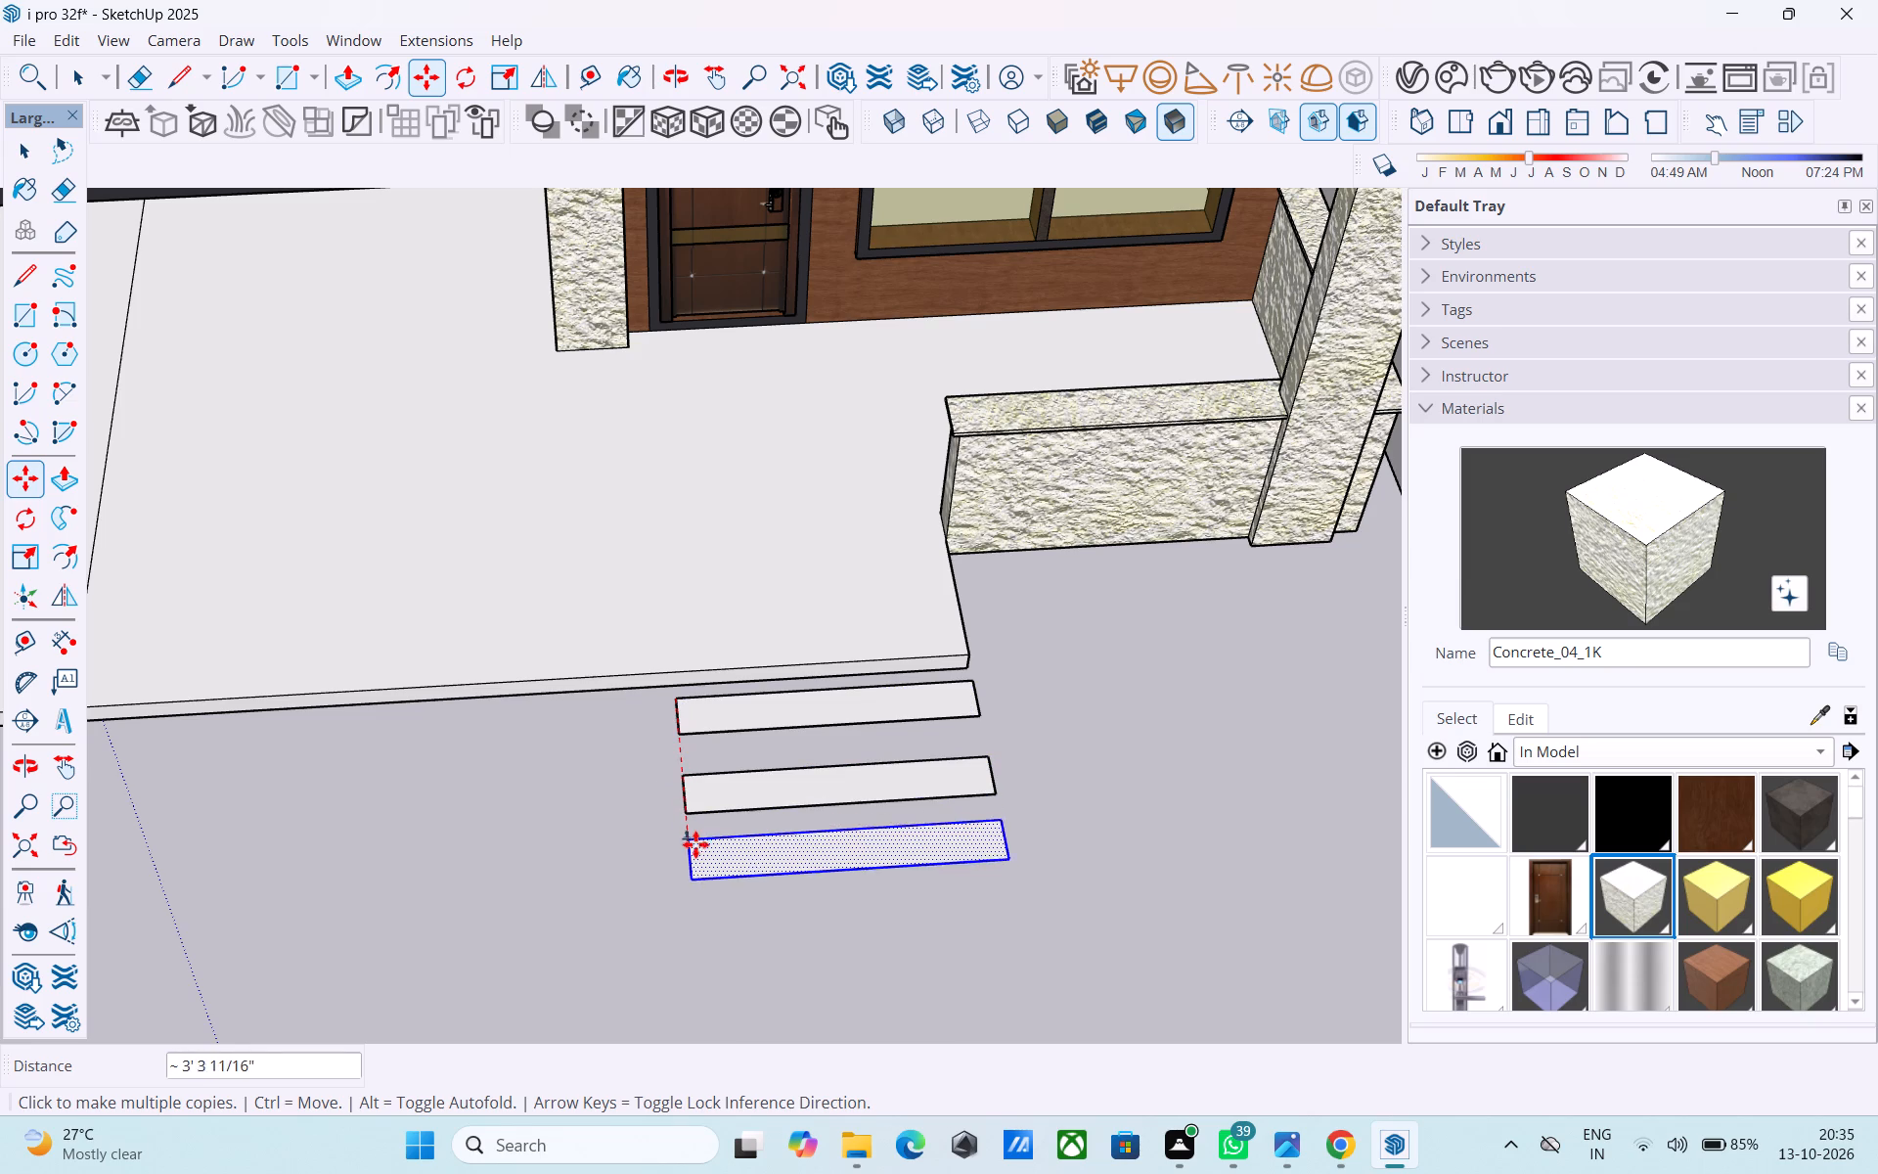
left_click(692, 861)
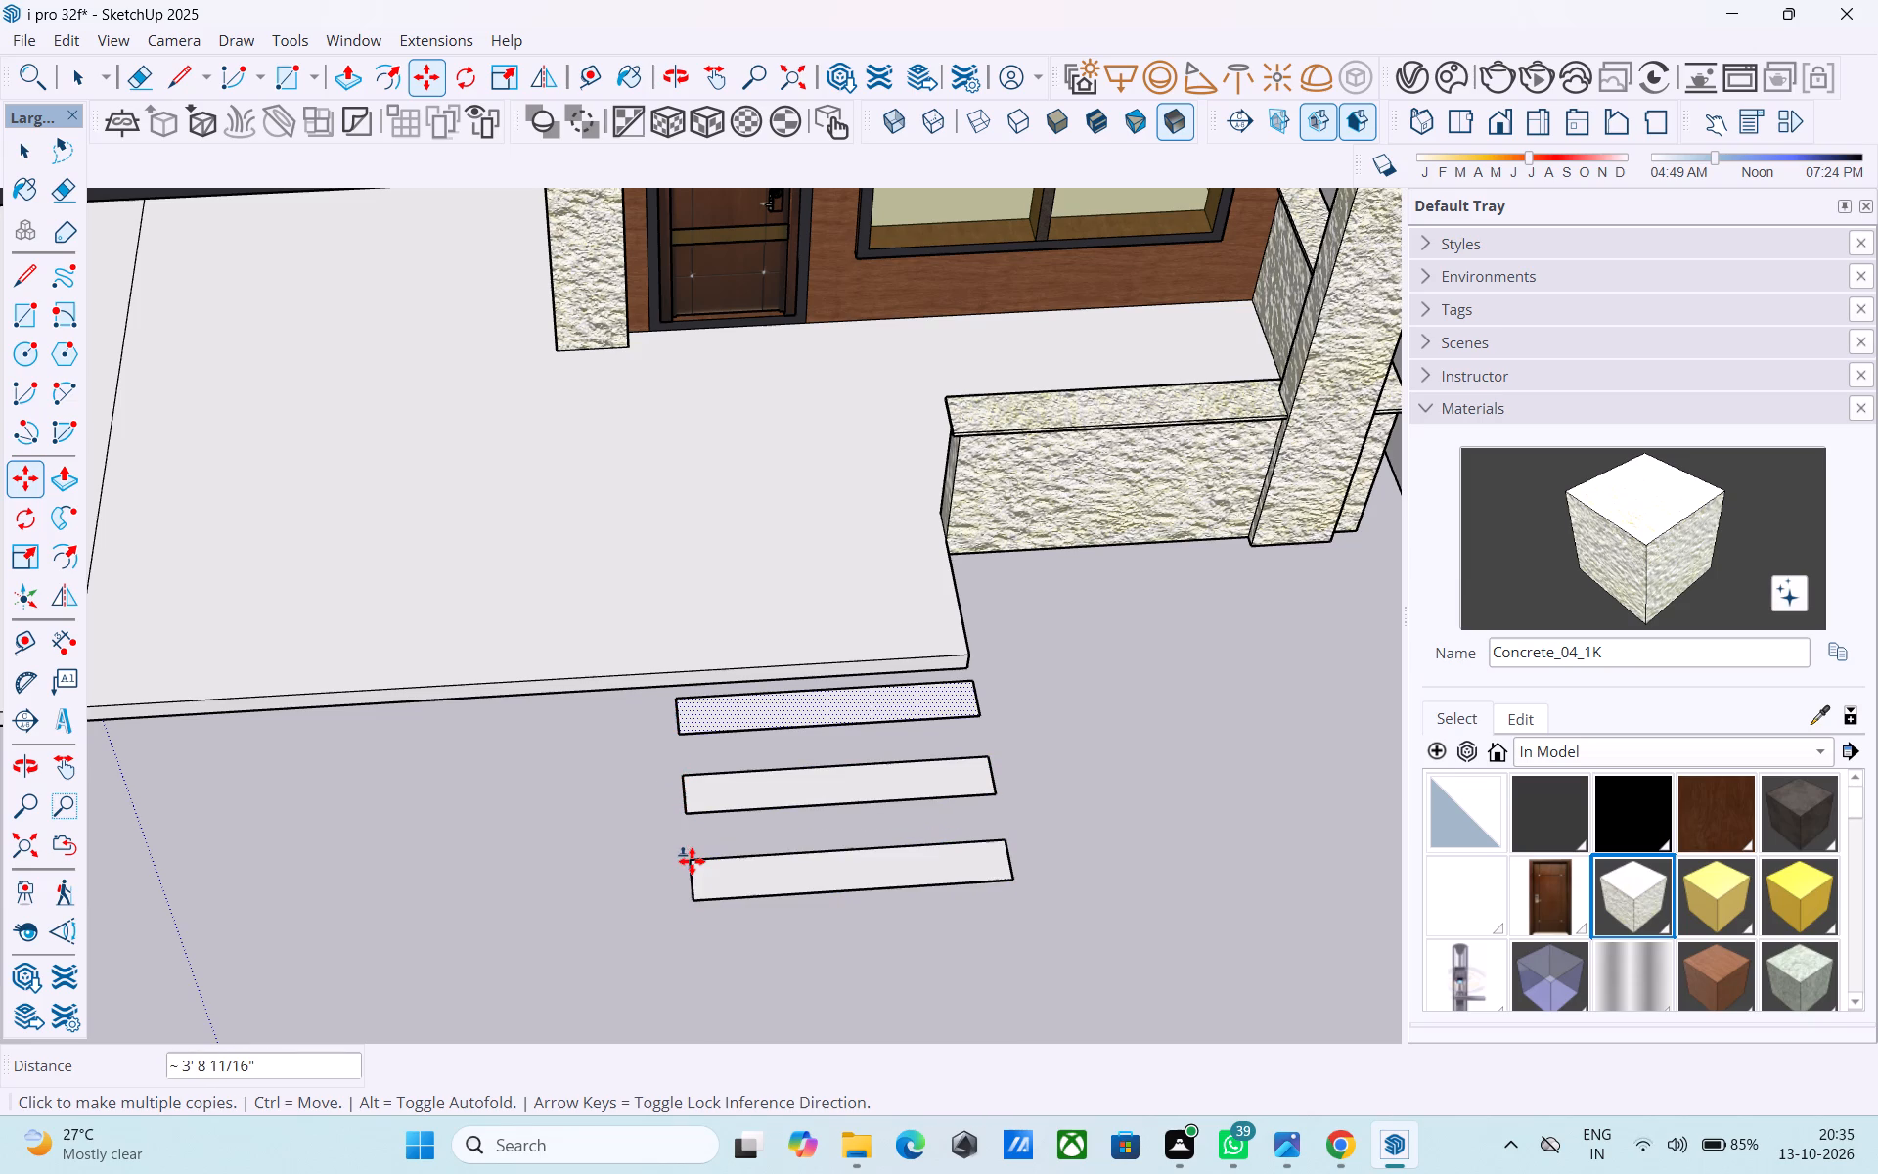
middle_click_drag(705, 949, 717, 729)
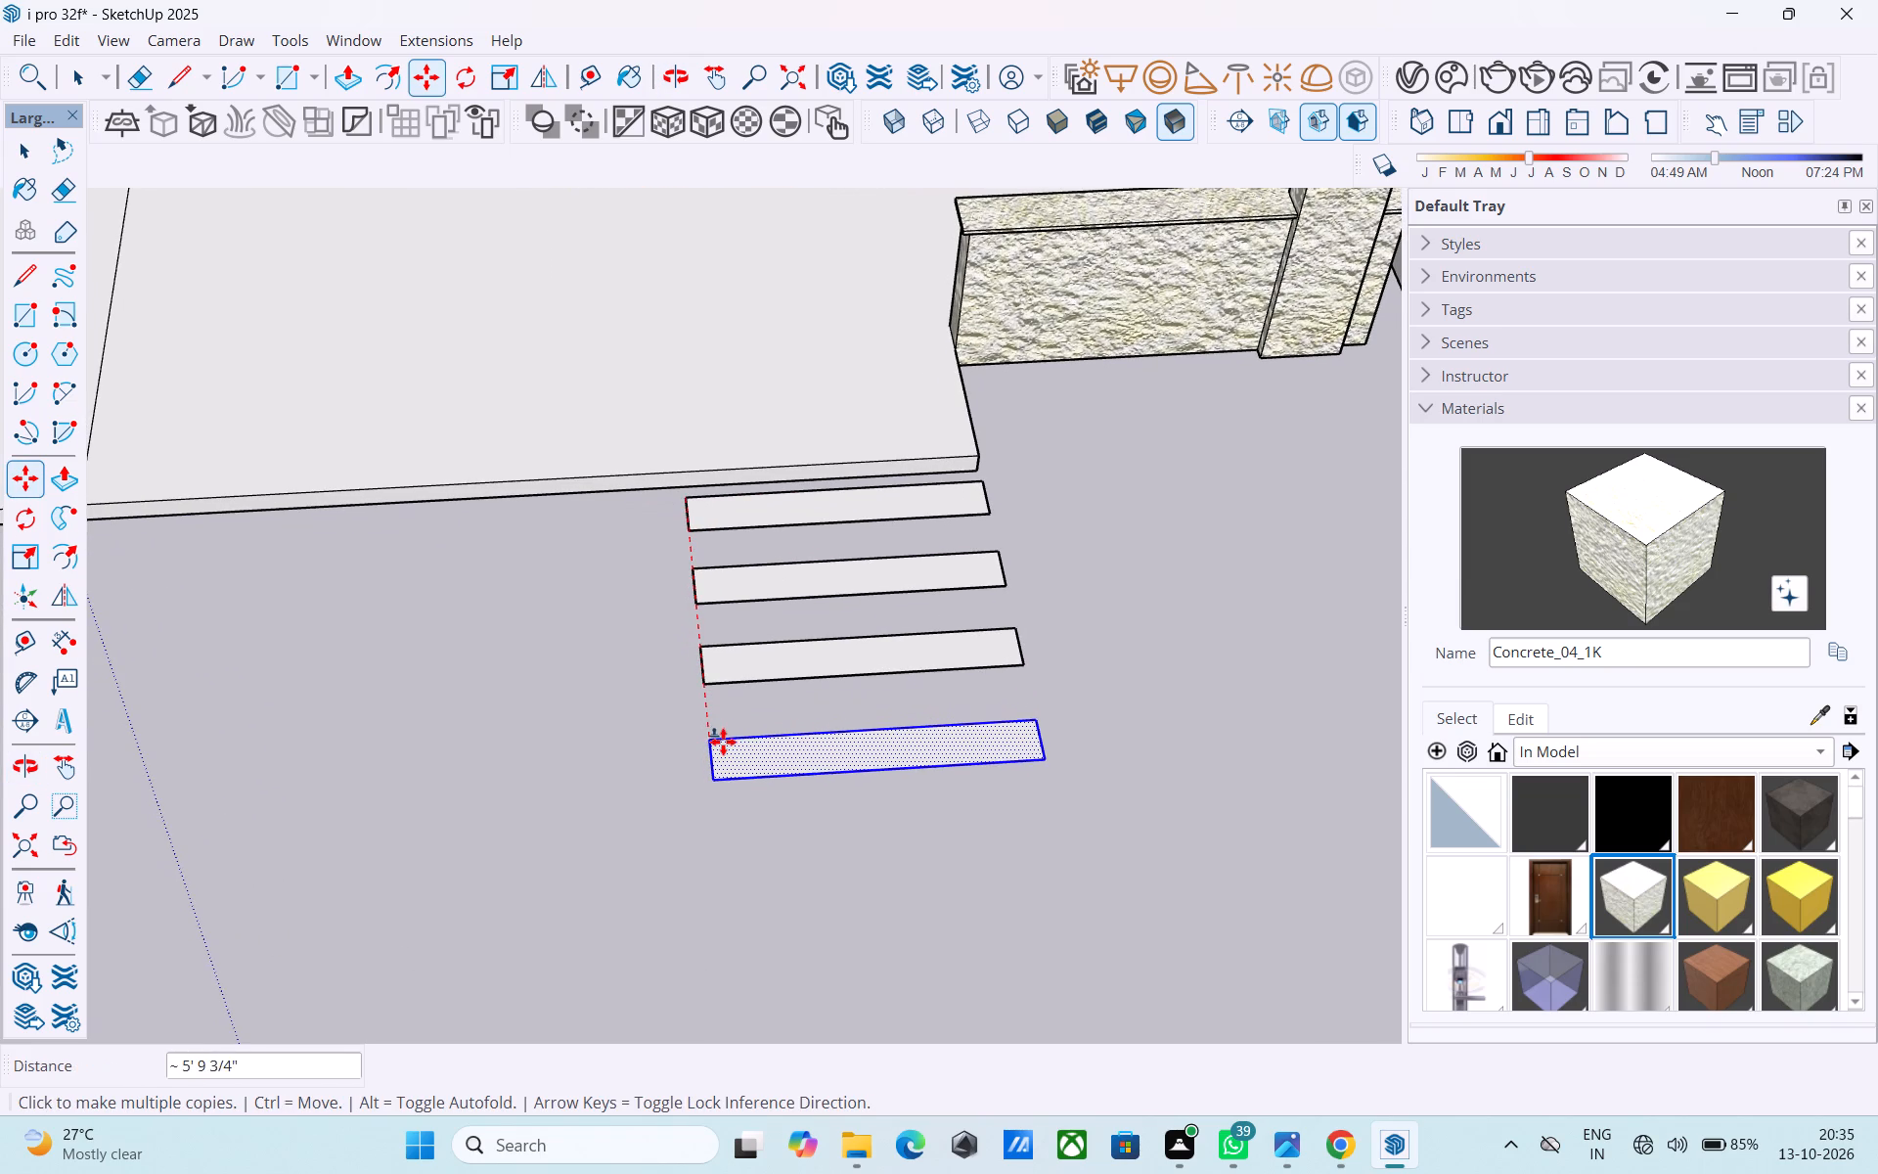
middle_click_drag(721, 730, 715, 1003)
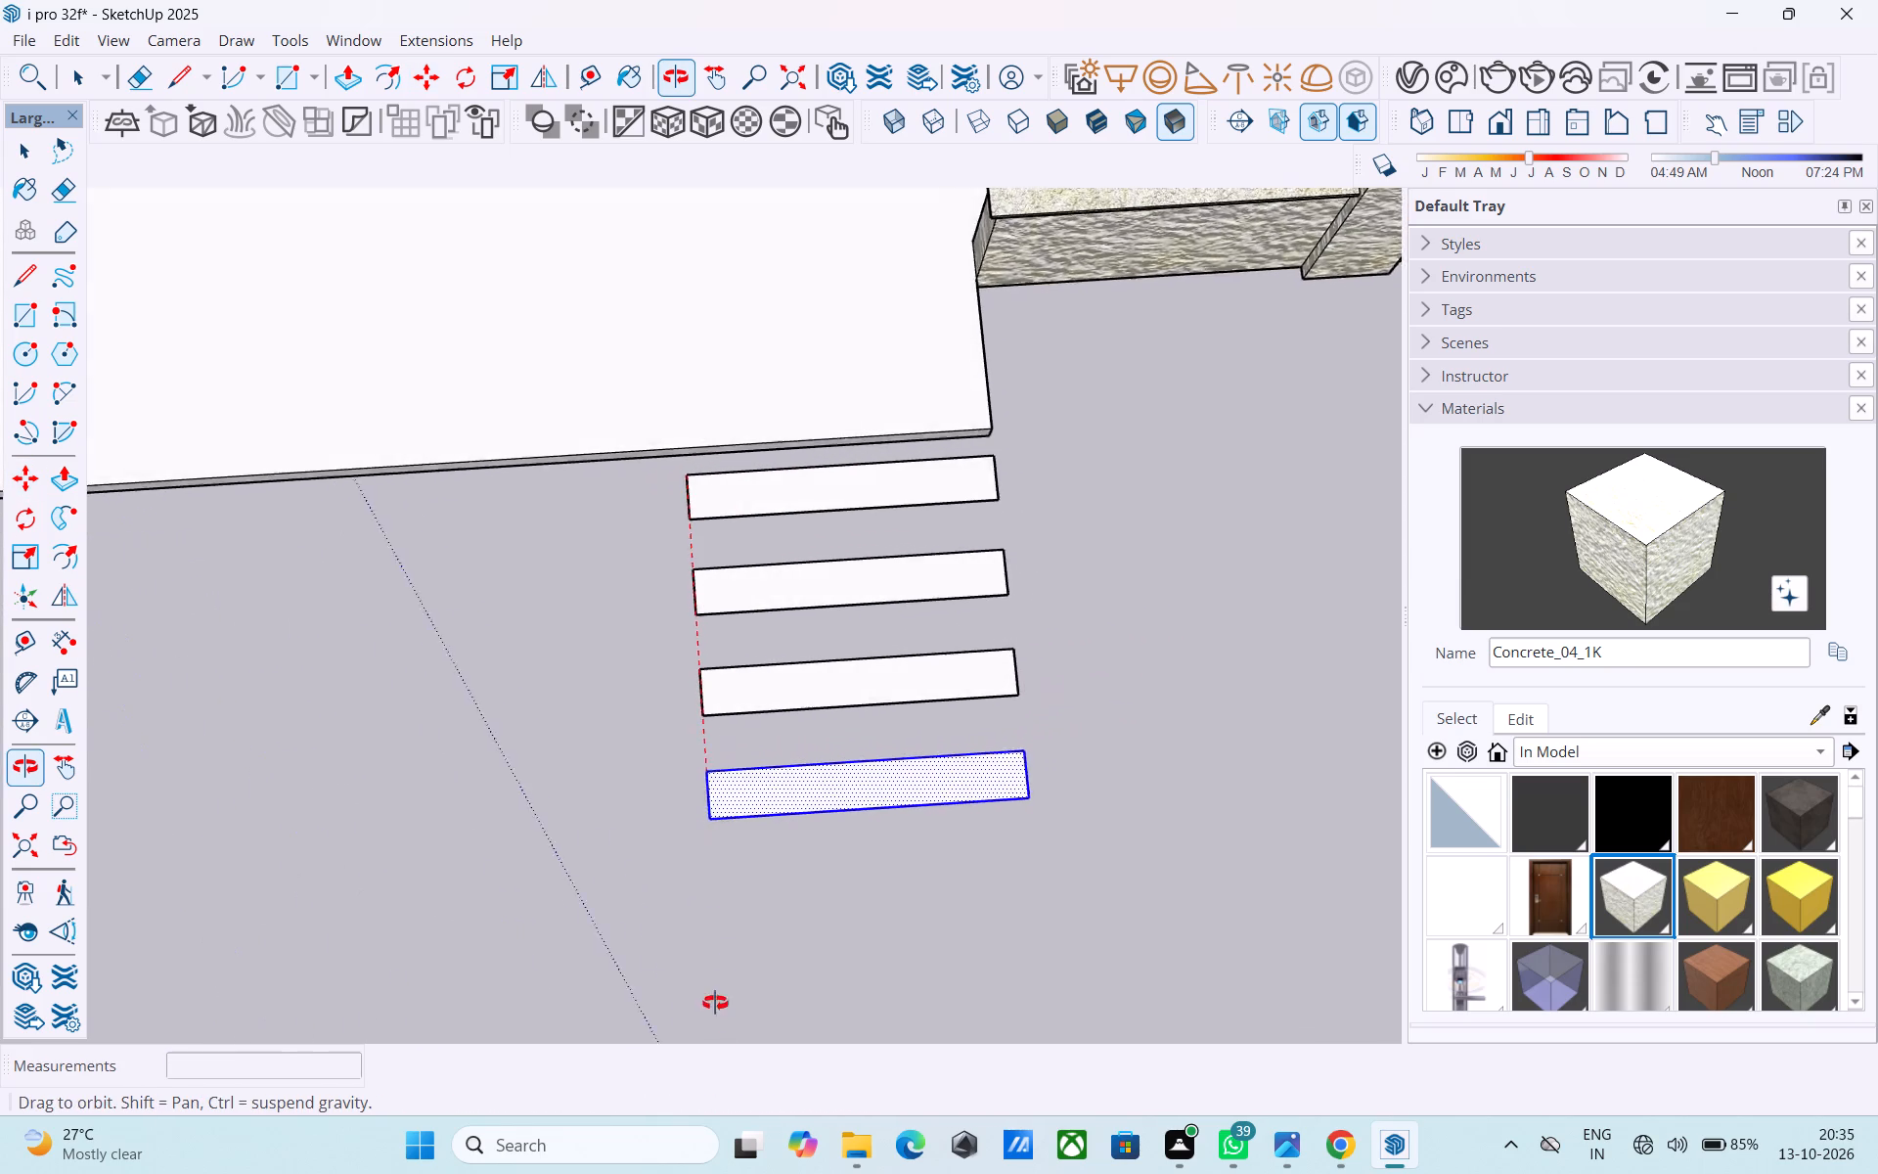
middle_click_drag(715, 1003, 725, 1095)
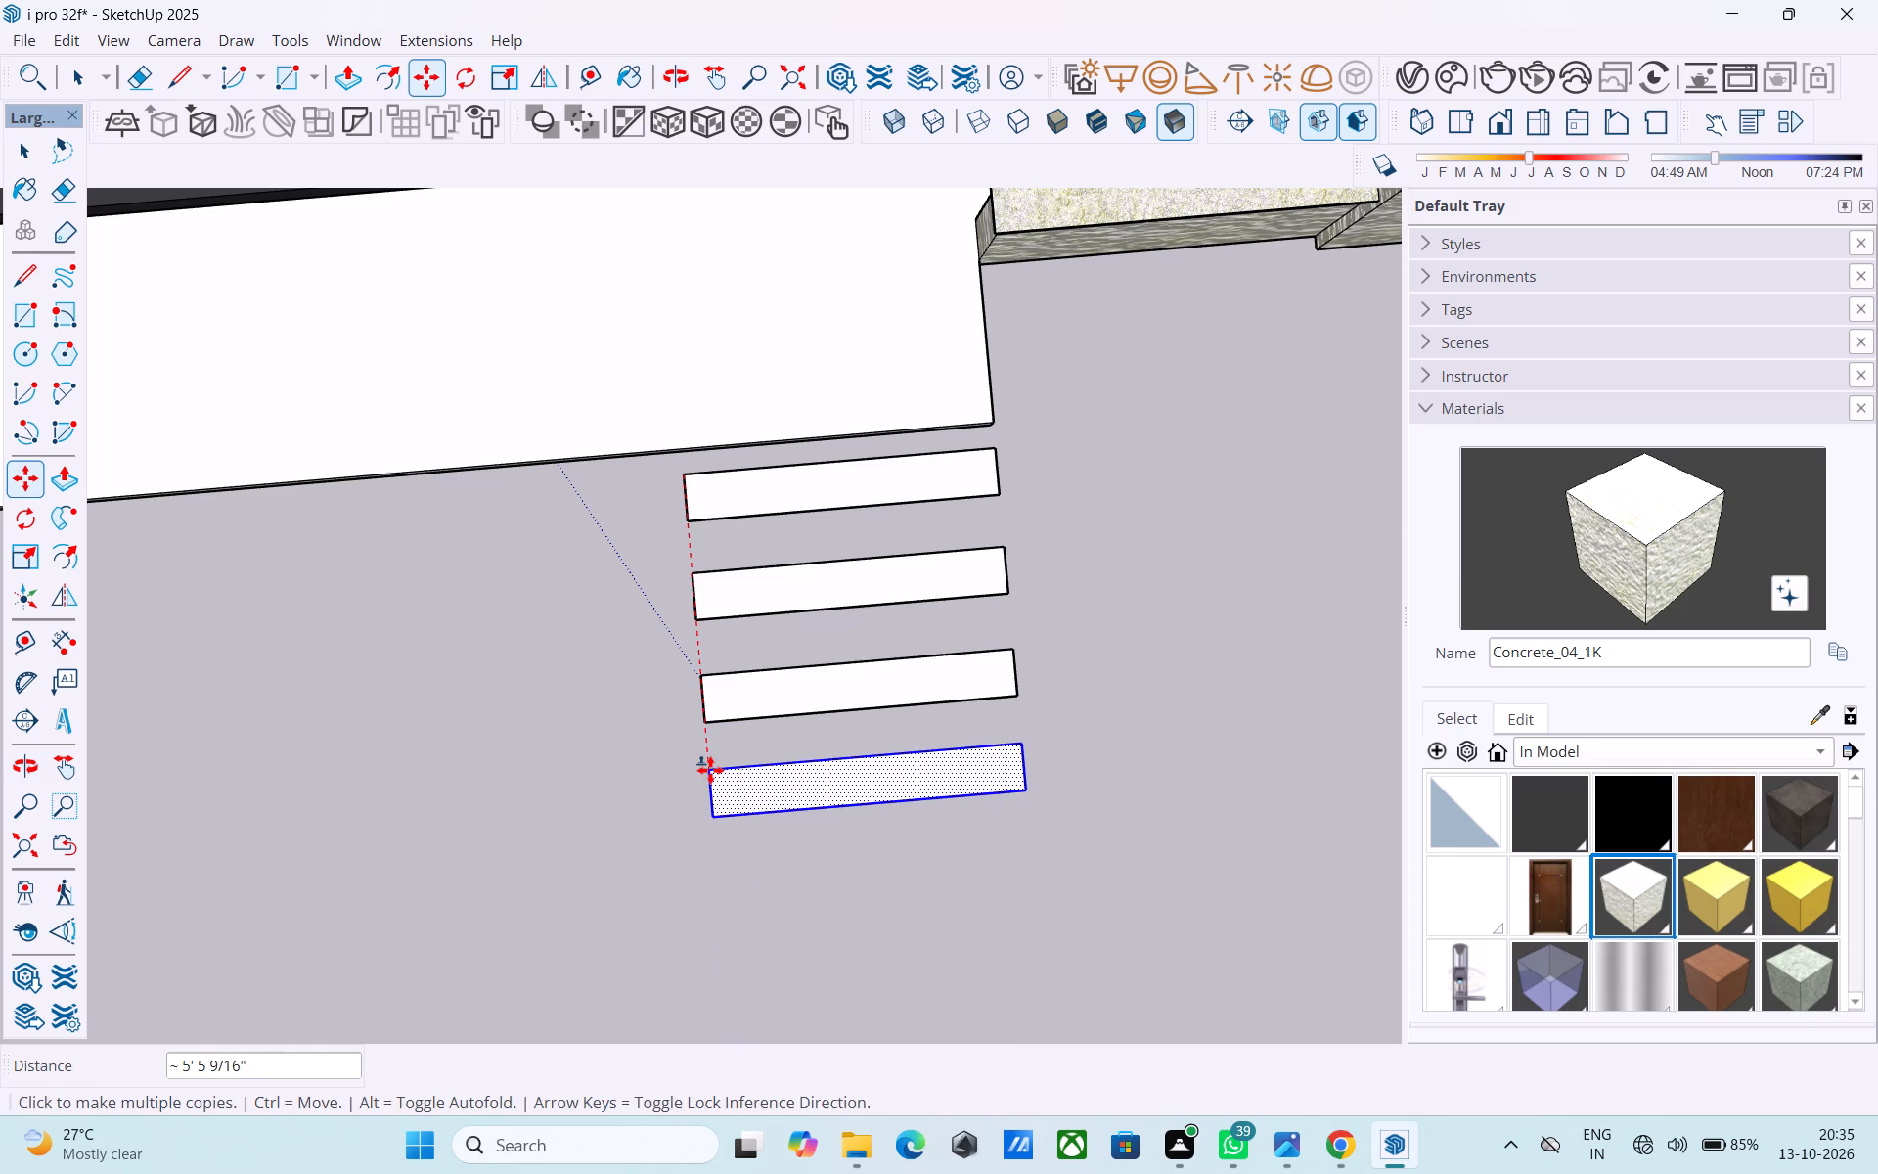
left_click(711, 773)
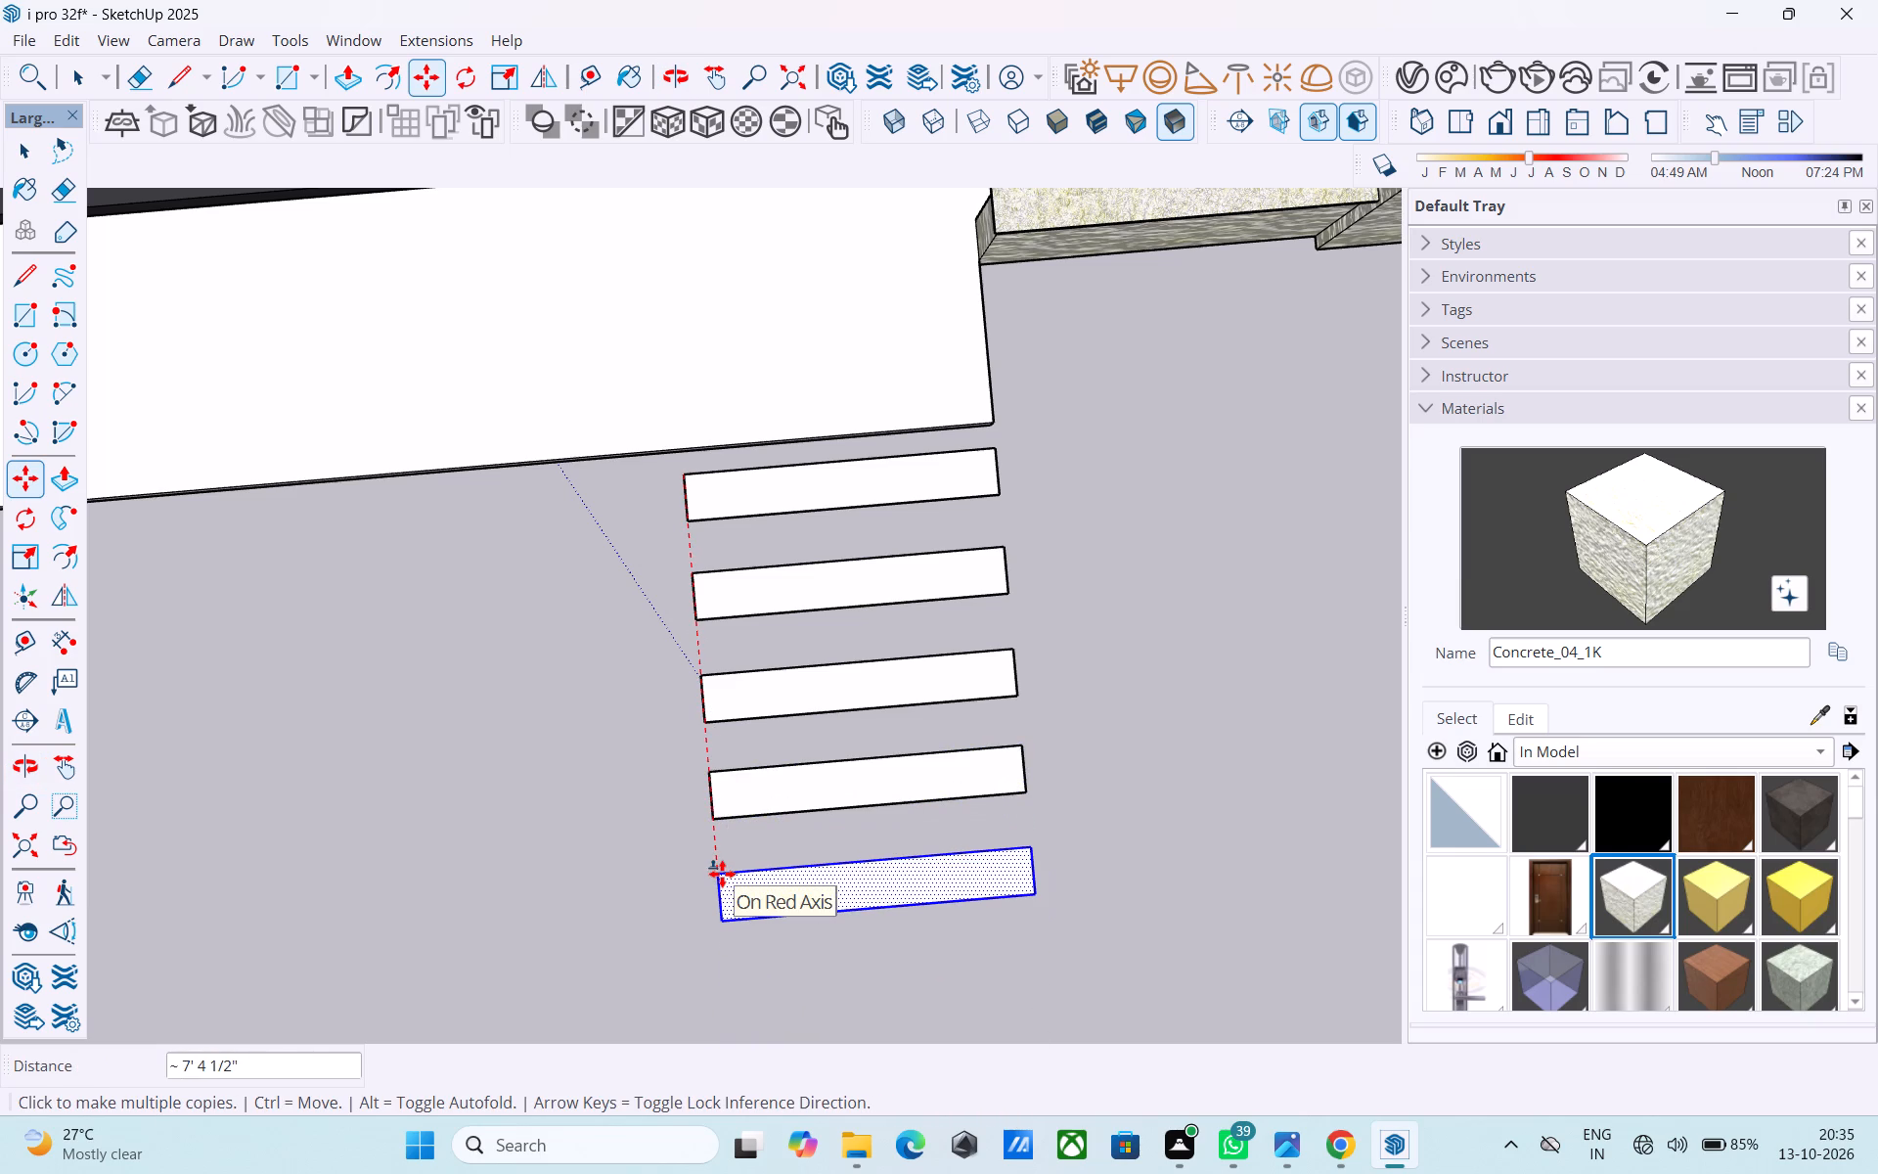
left_click(722, 869)
middle_click_drag(775, 925, 778, 698, "shift")
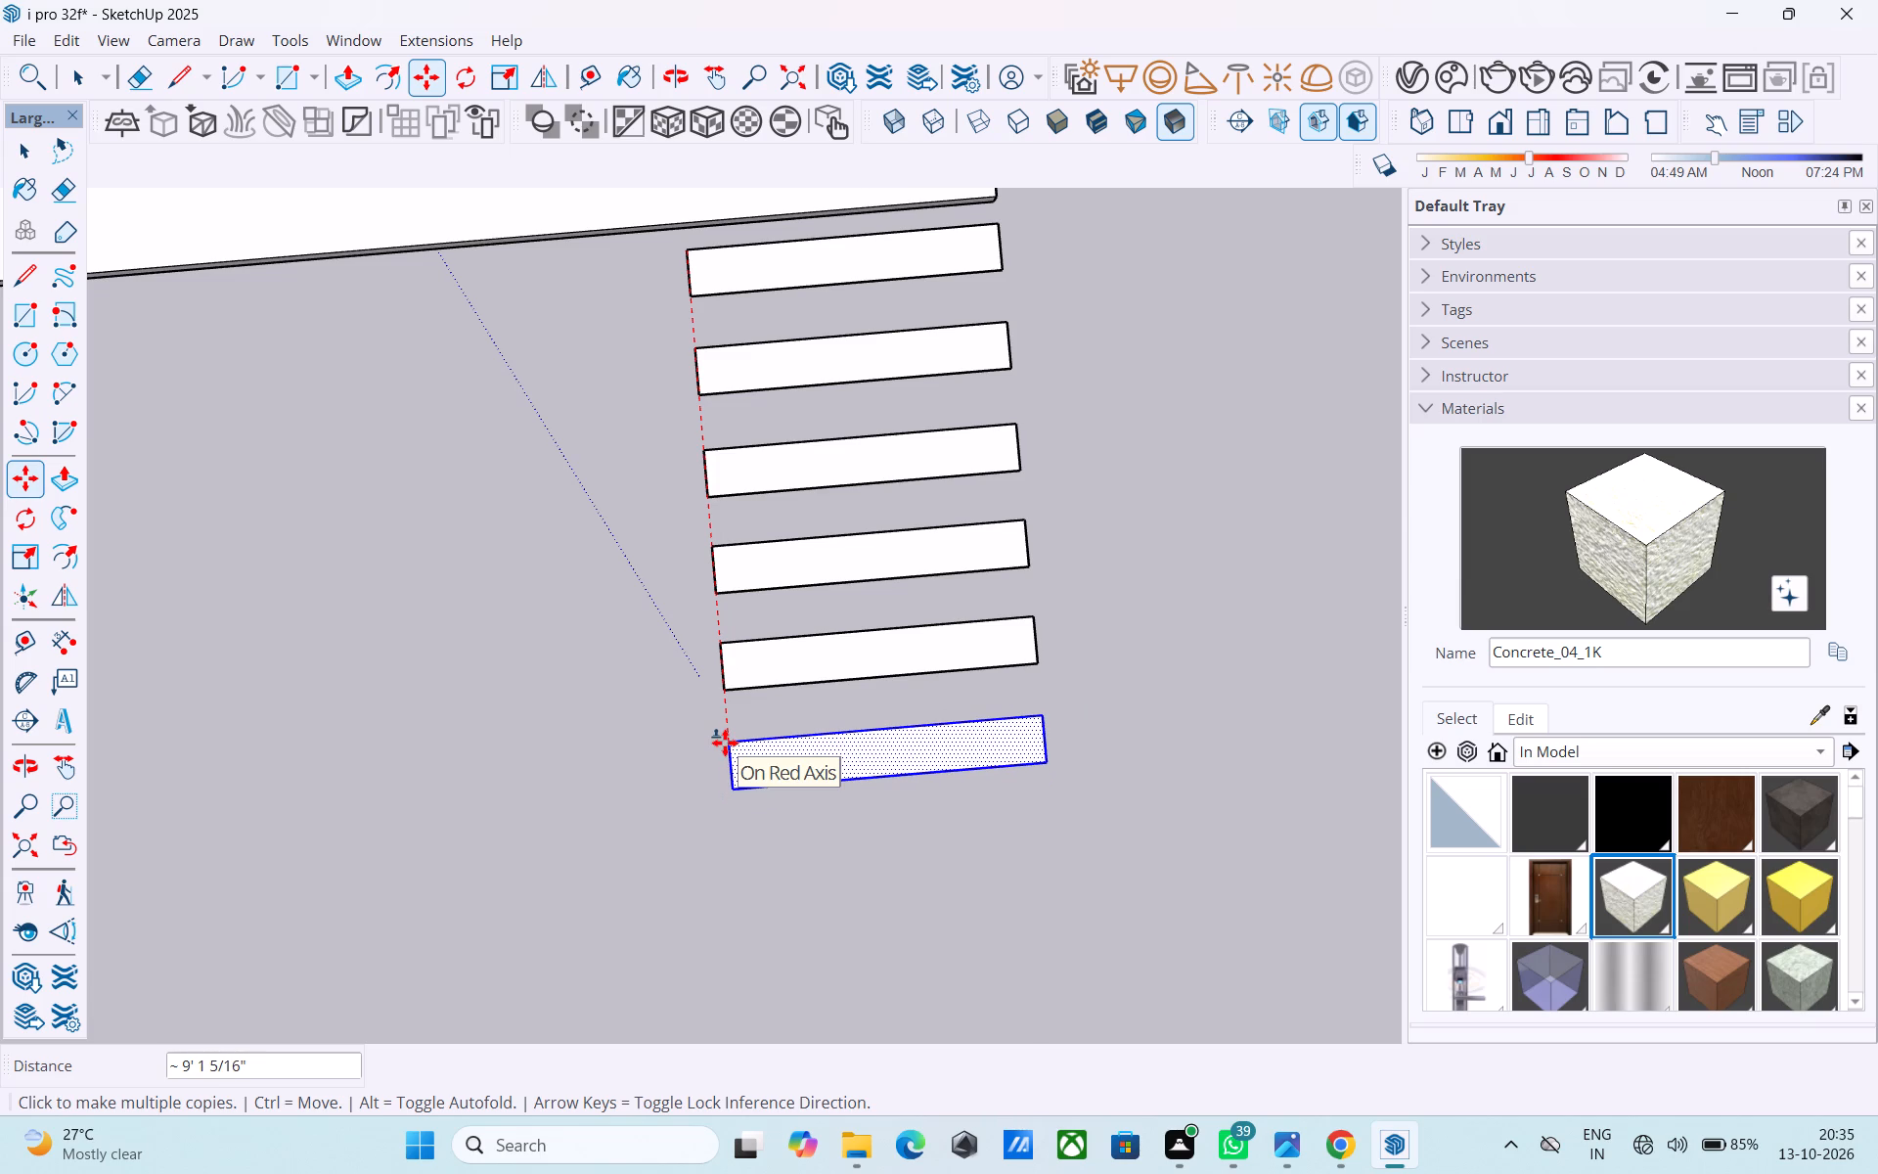
left_click(727, 744)
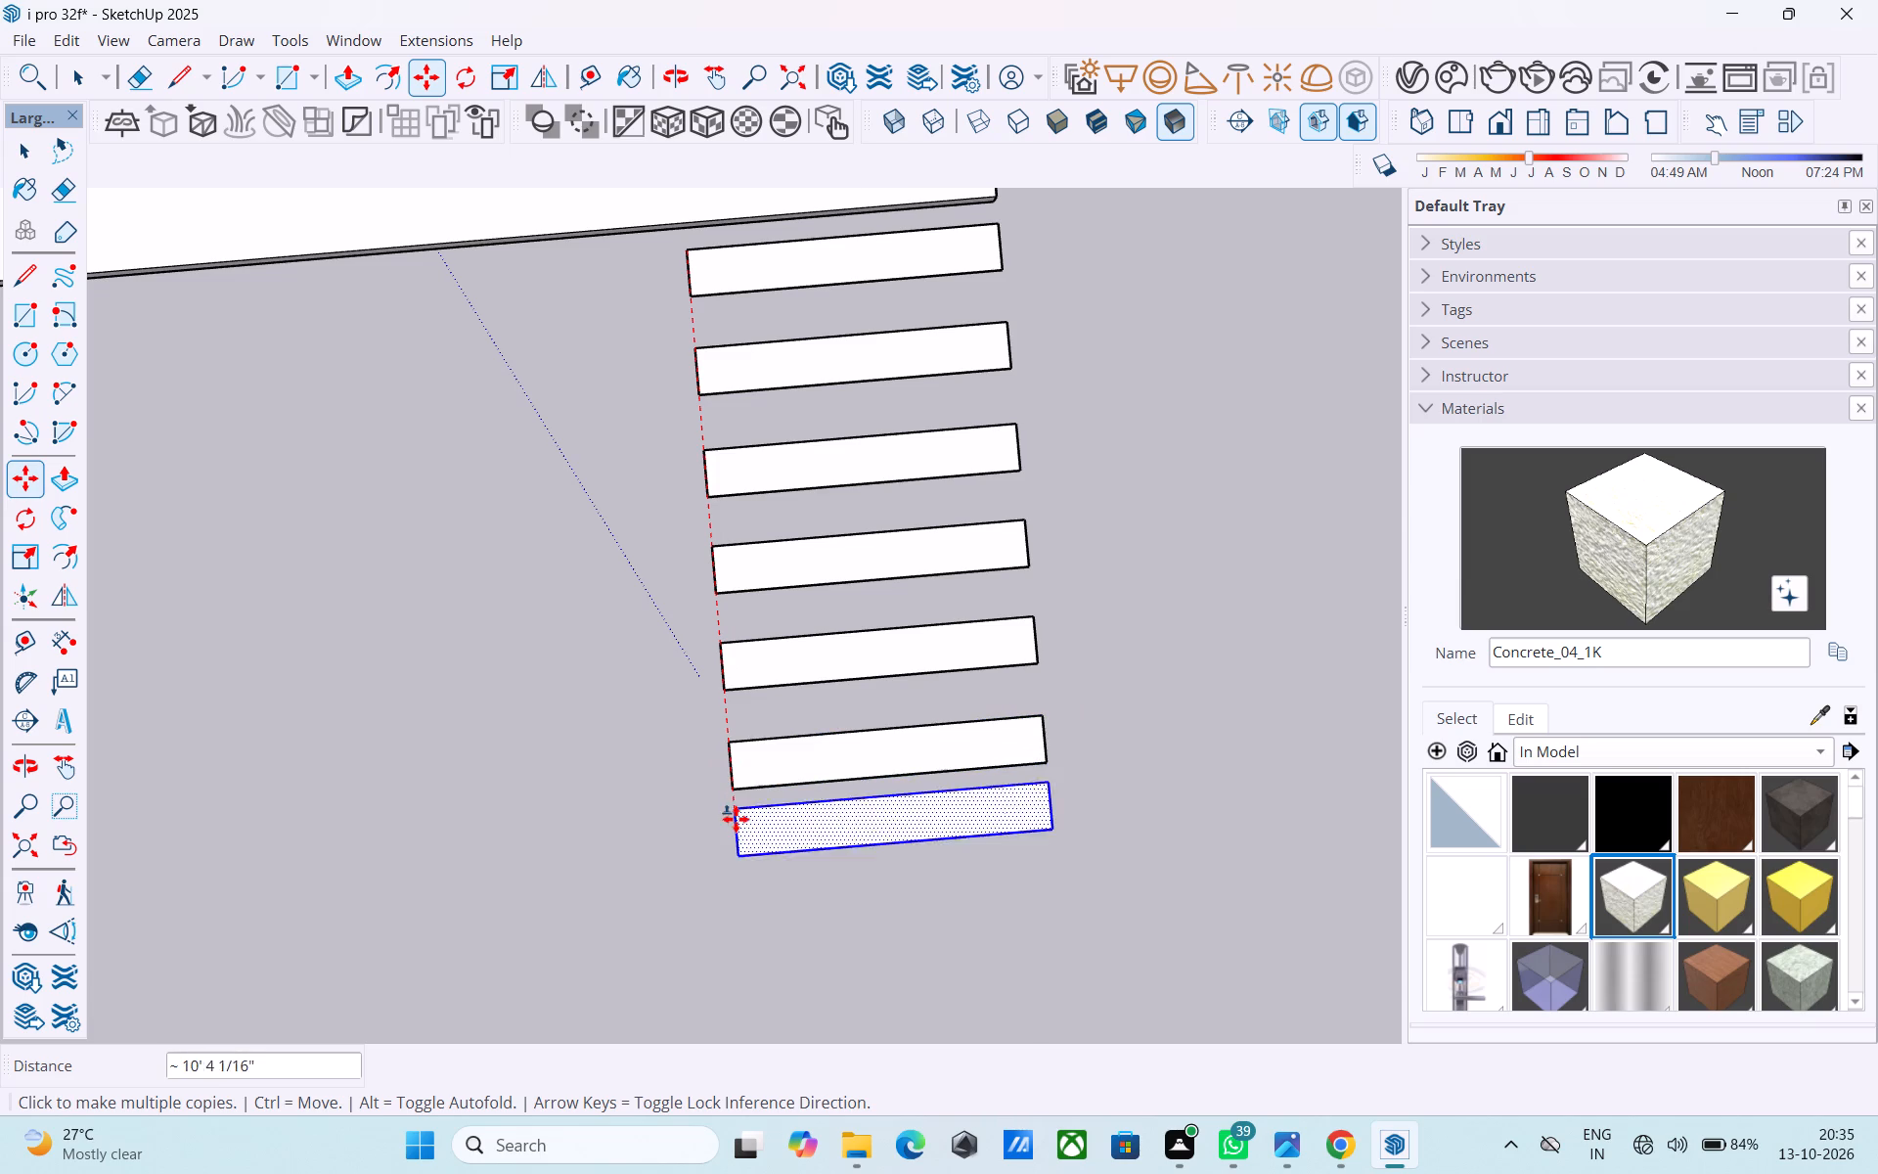
left_click(733, 841)
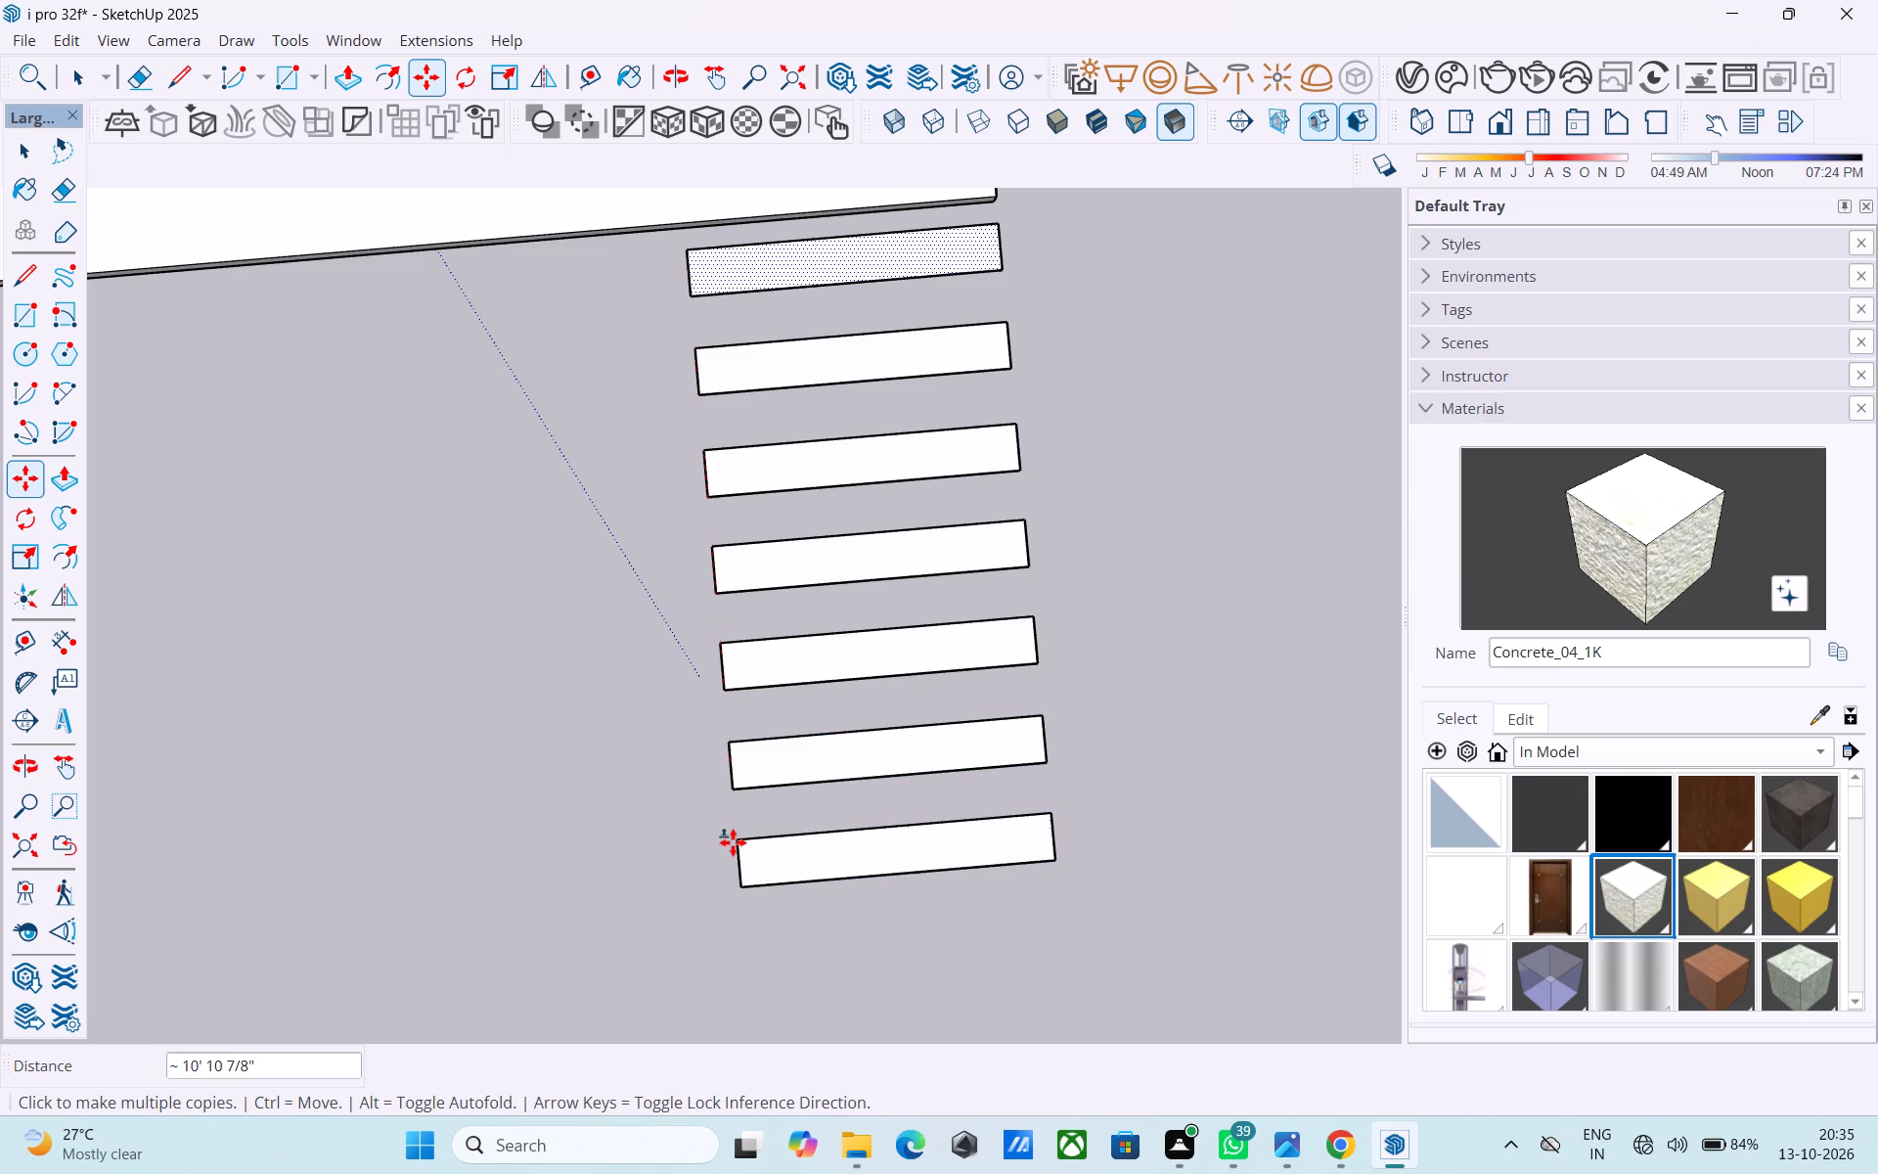
Add a seventh copy of the paving strip at the gateway end of the row, about 12' 7" from the original.
left_click(738, 935)
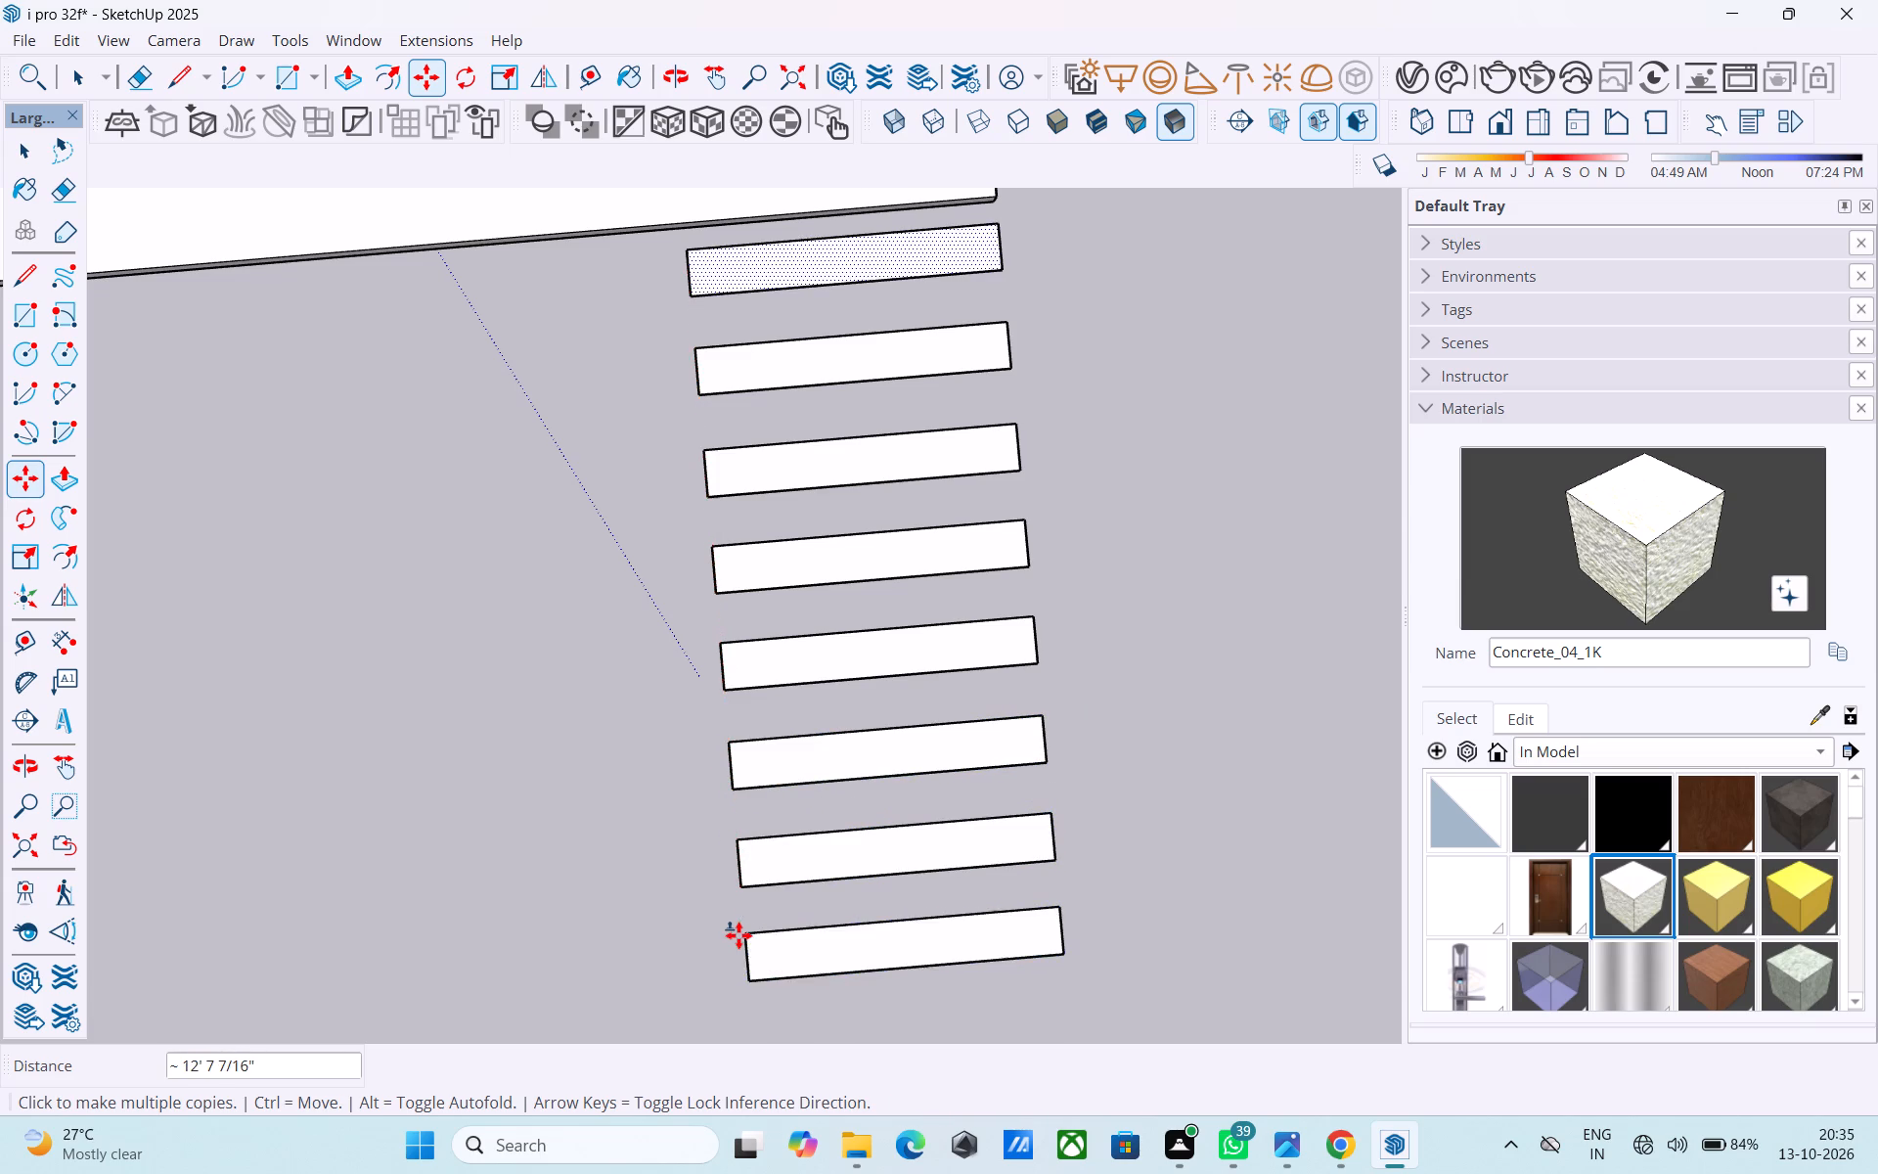
middle_click_drag(738, 936, 787, 646)
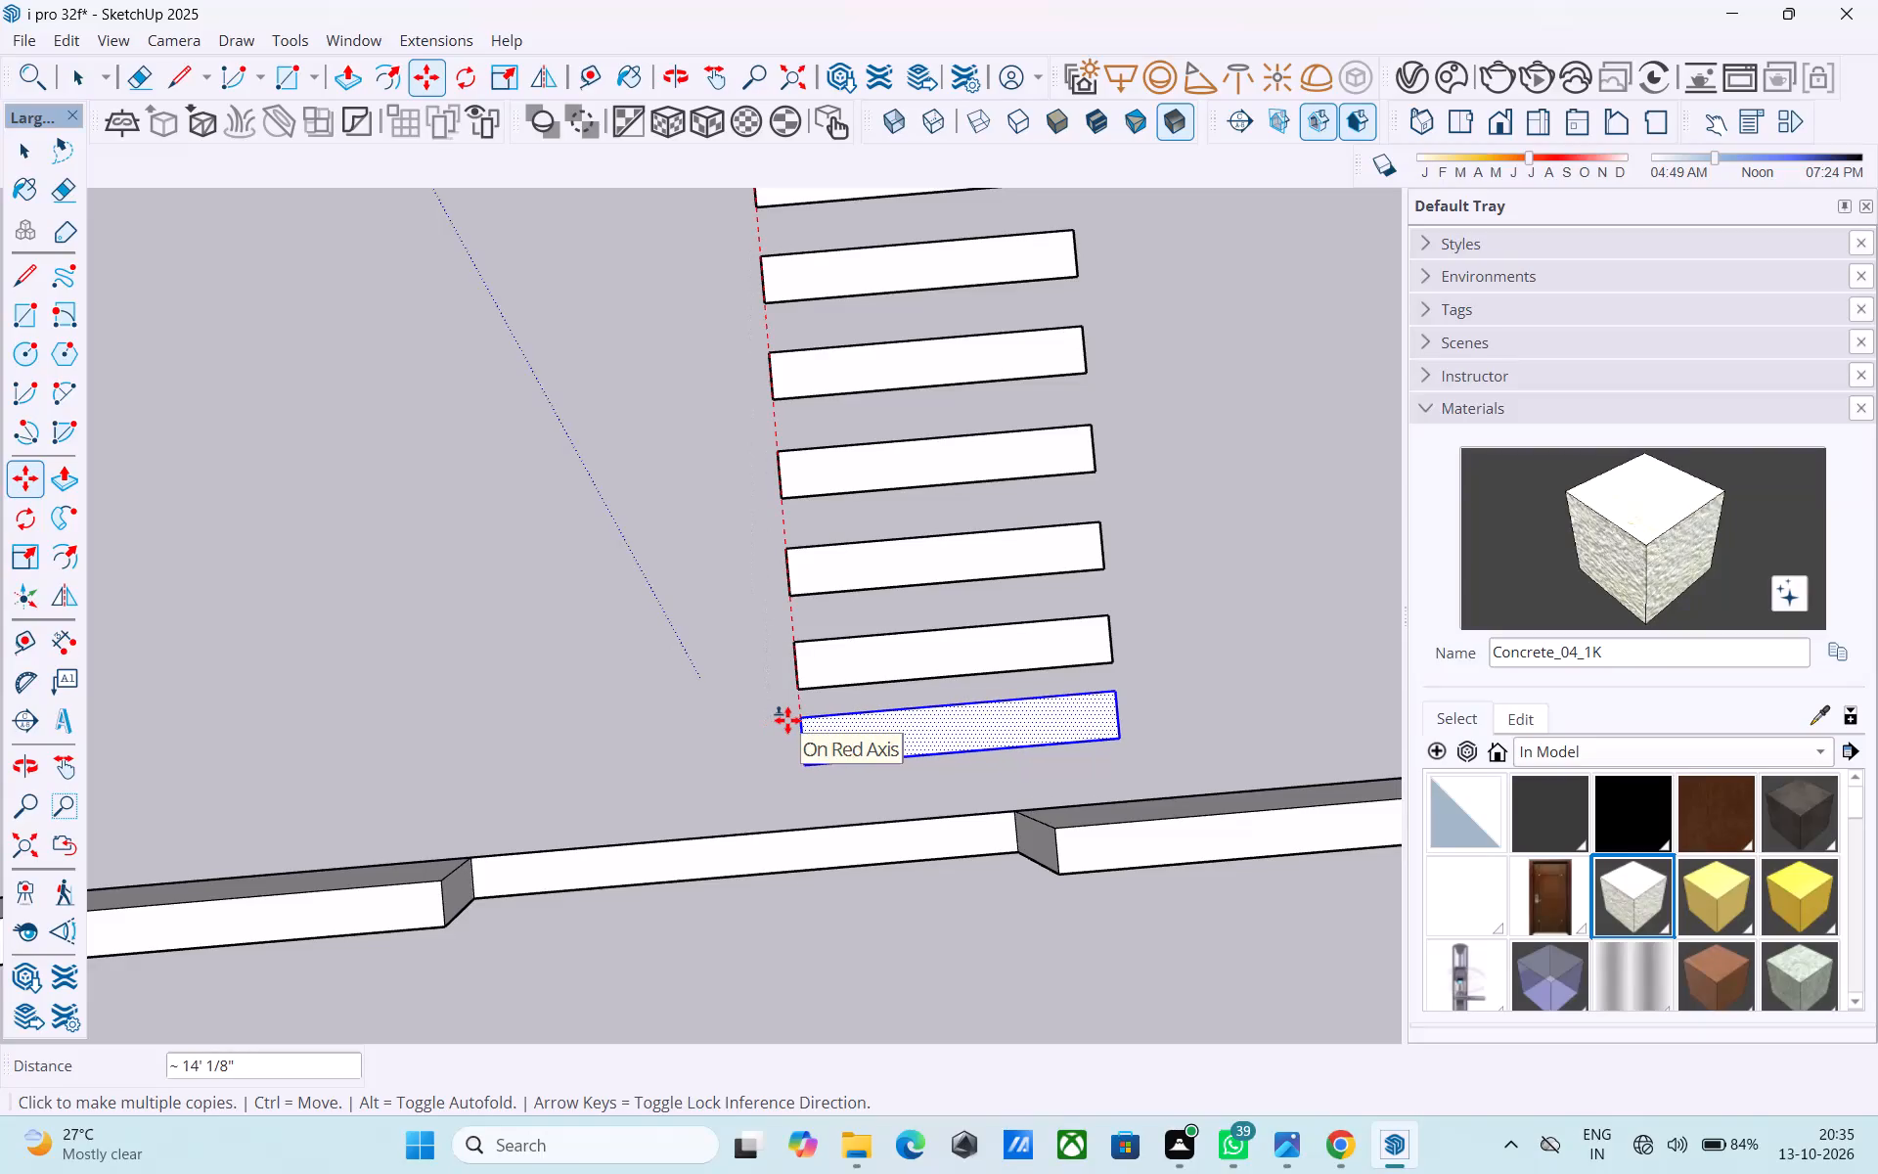
key("space")
Draw a rectangular strip about 4' 8" by 9" on the ground beside the first paving strip, perpendicular to it, in front of the stone wall.
middle_click_drag(815, 816, 810, 823)
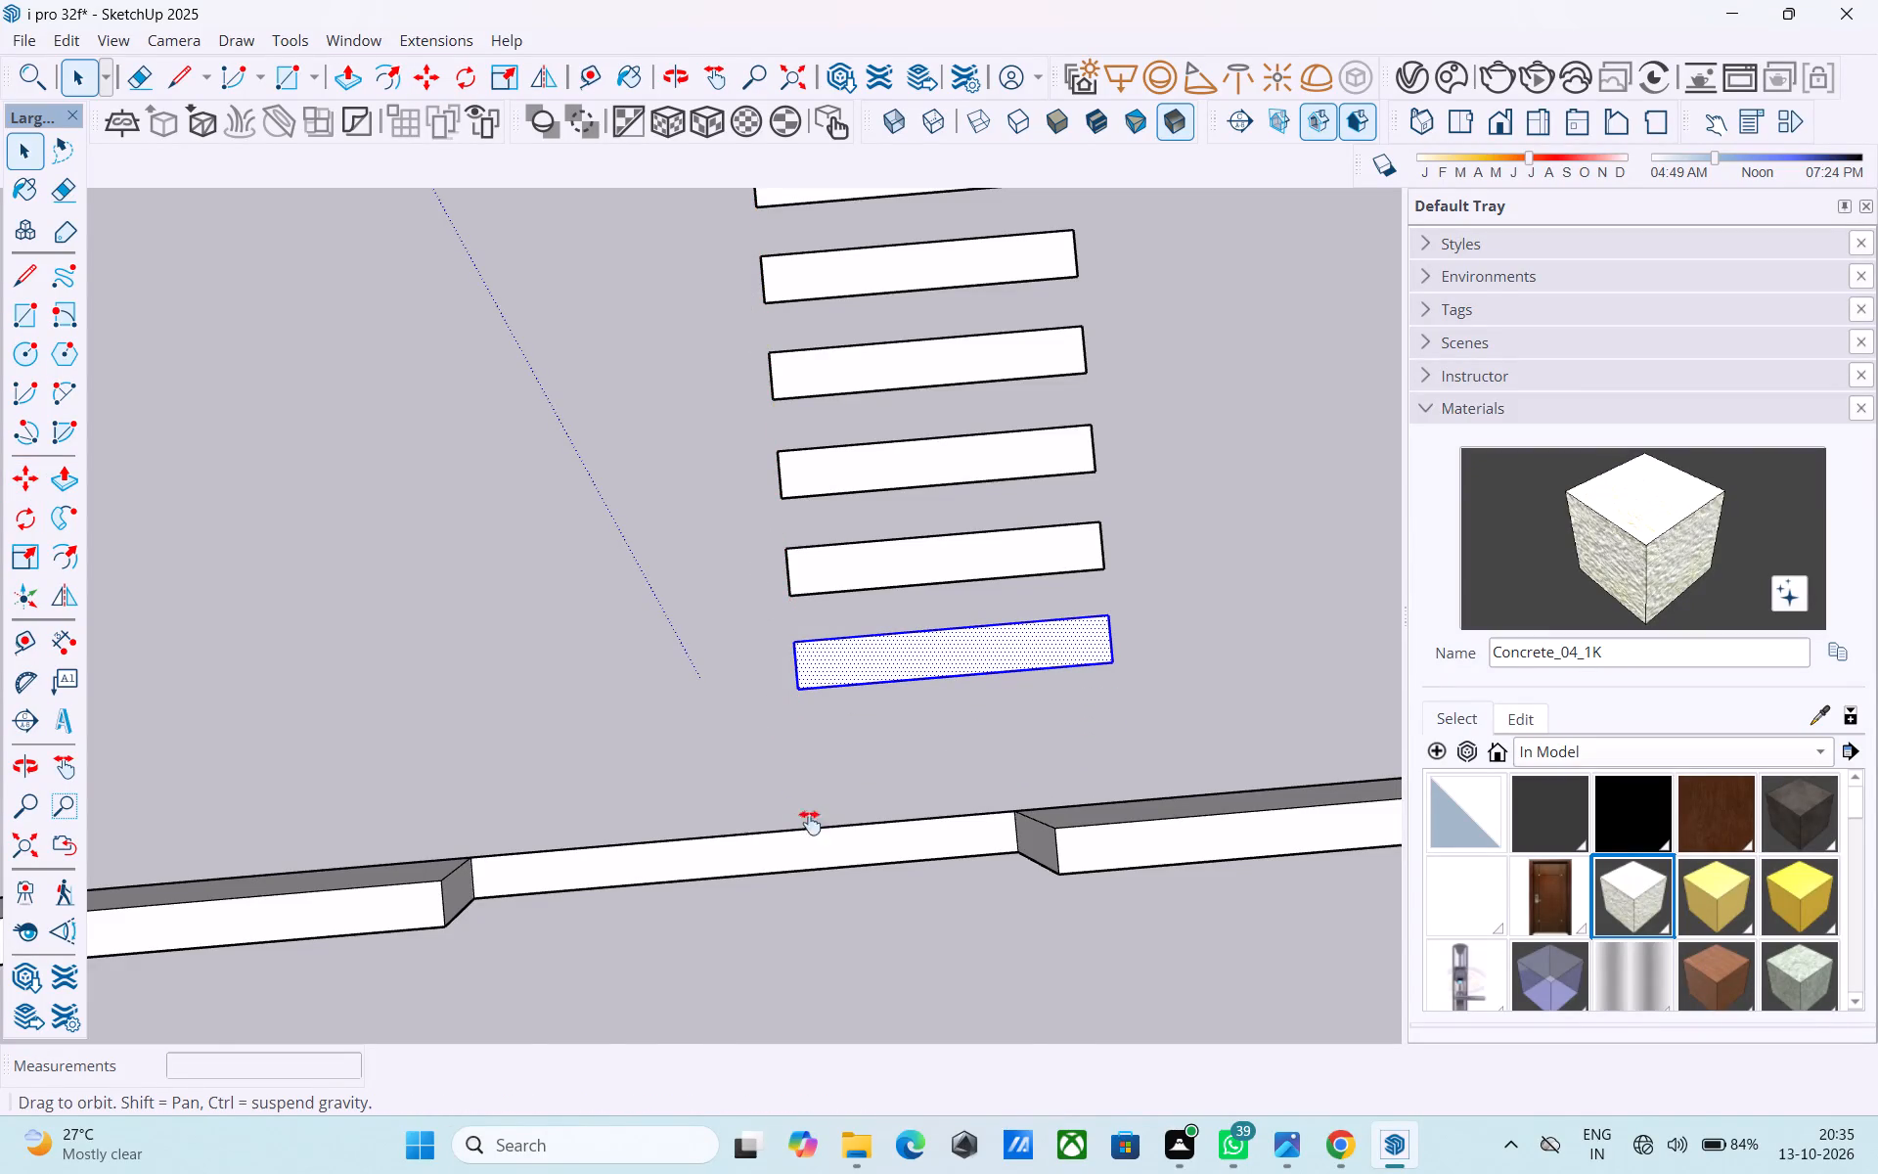
middle_click_drag(810, 823, 661, 411)
scroll(661, 411, "down", 5)
middle_click_drag(718, 622, 664, 737, "shift")
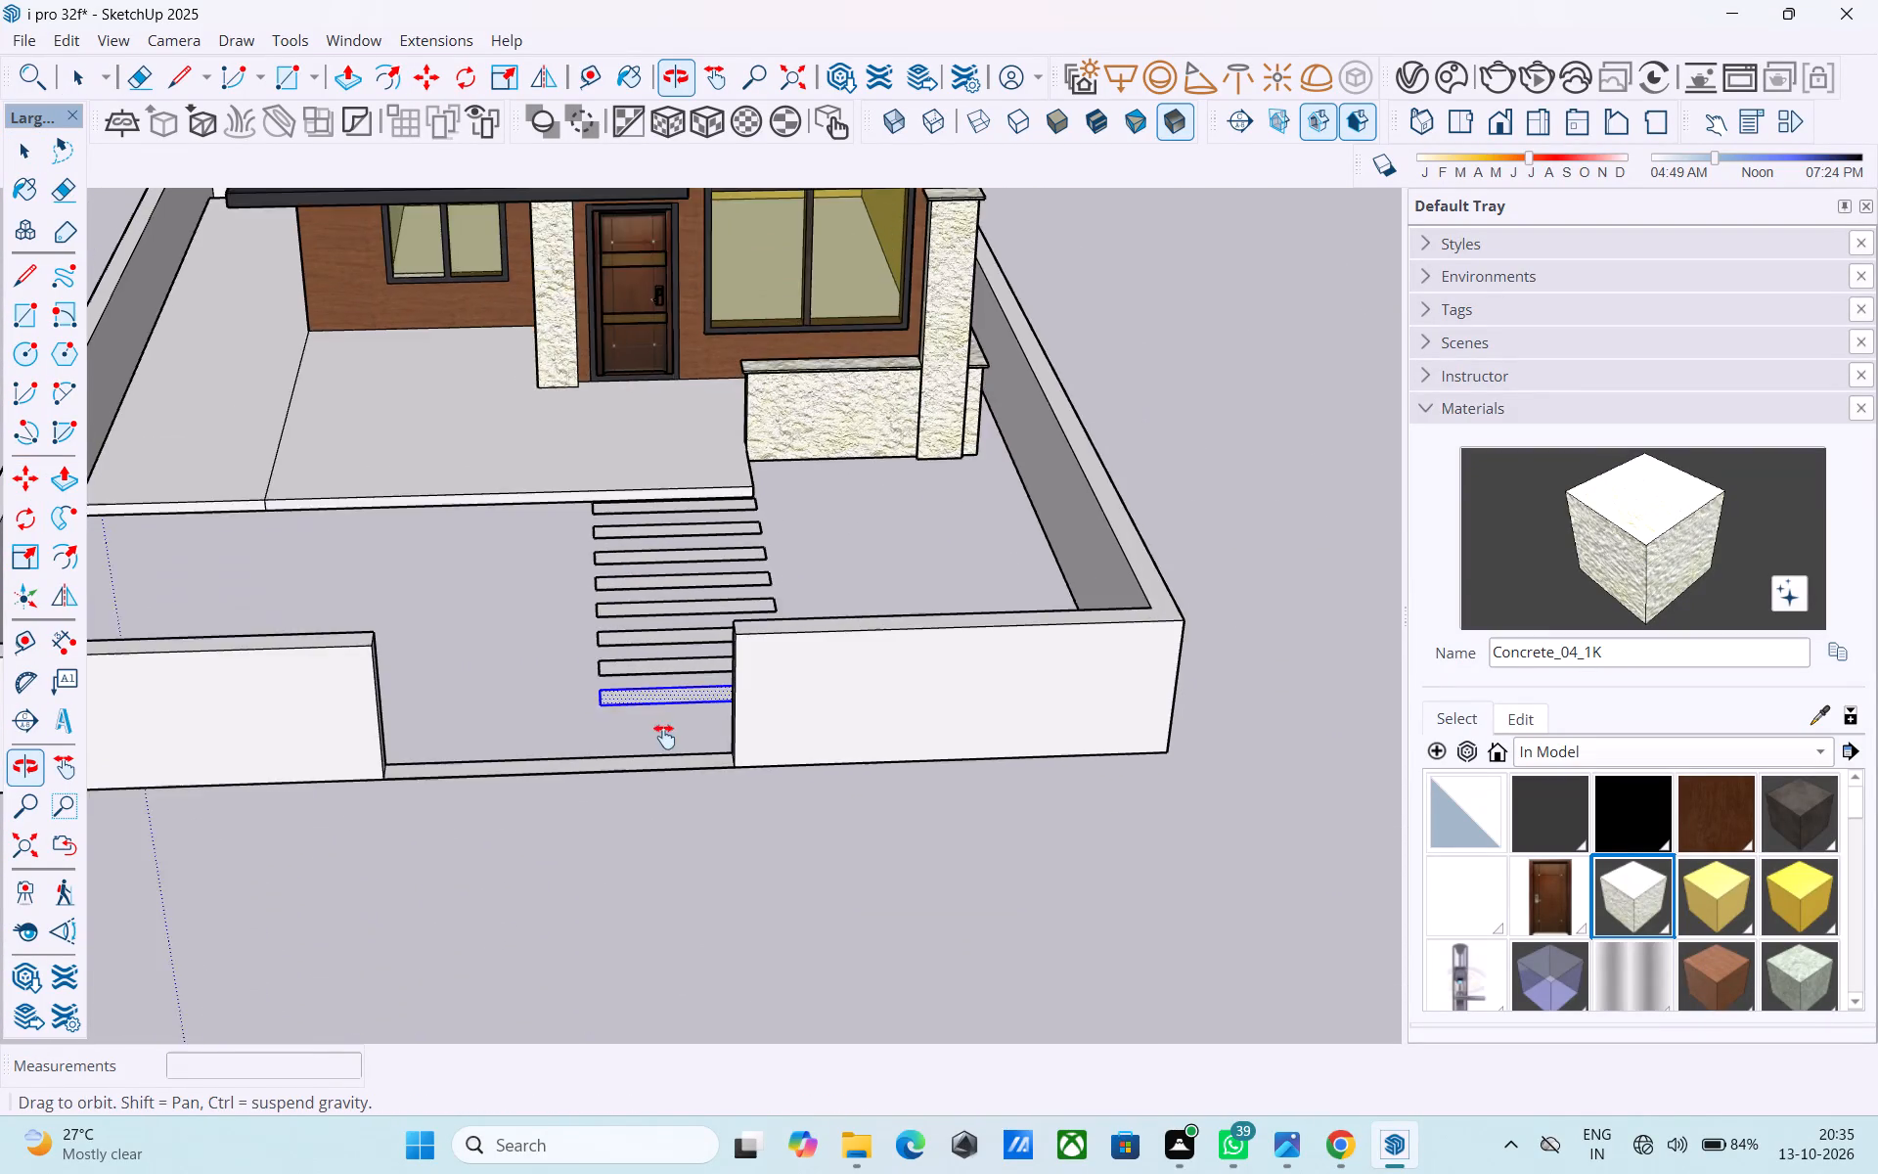
middle_click_drag(664, 737, 1162, 809, "shift")
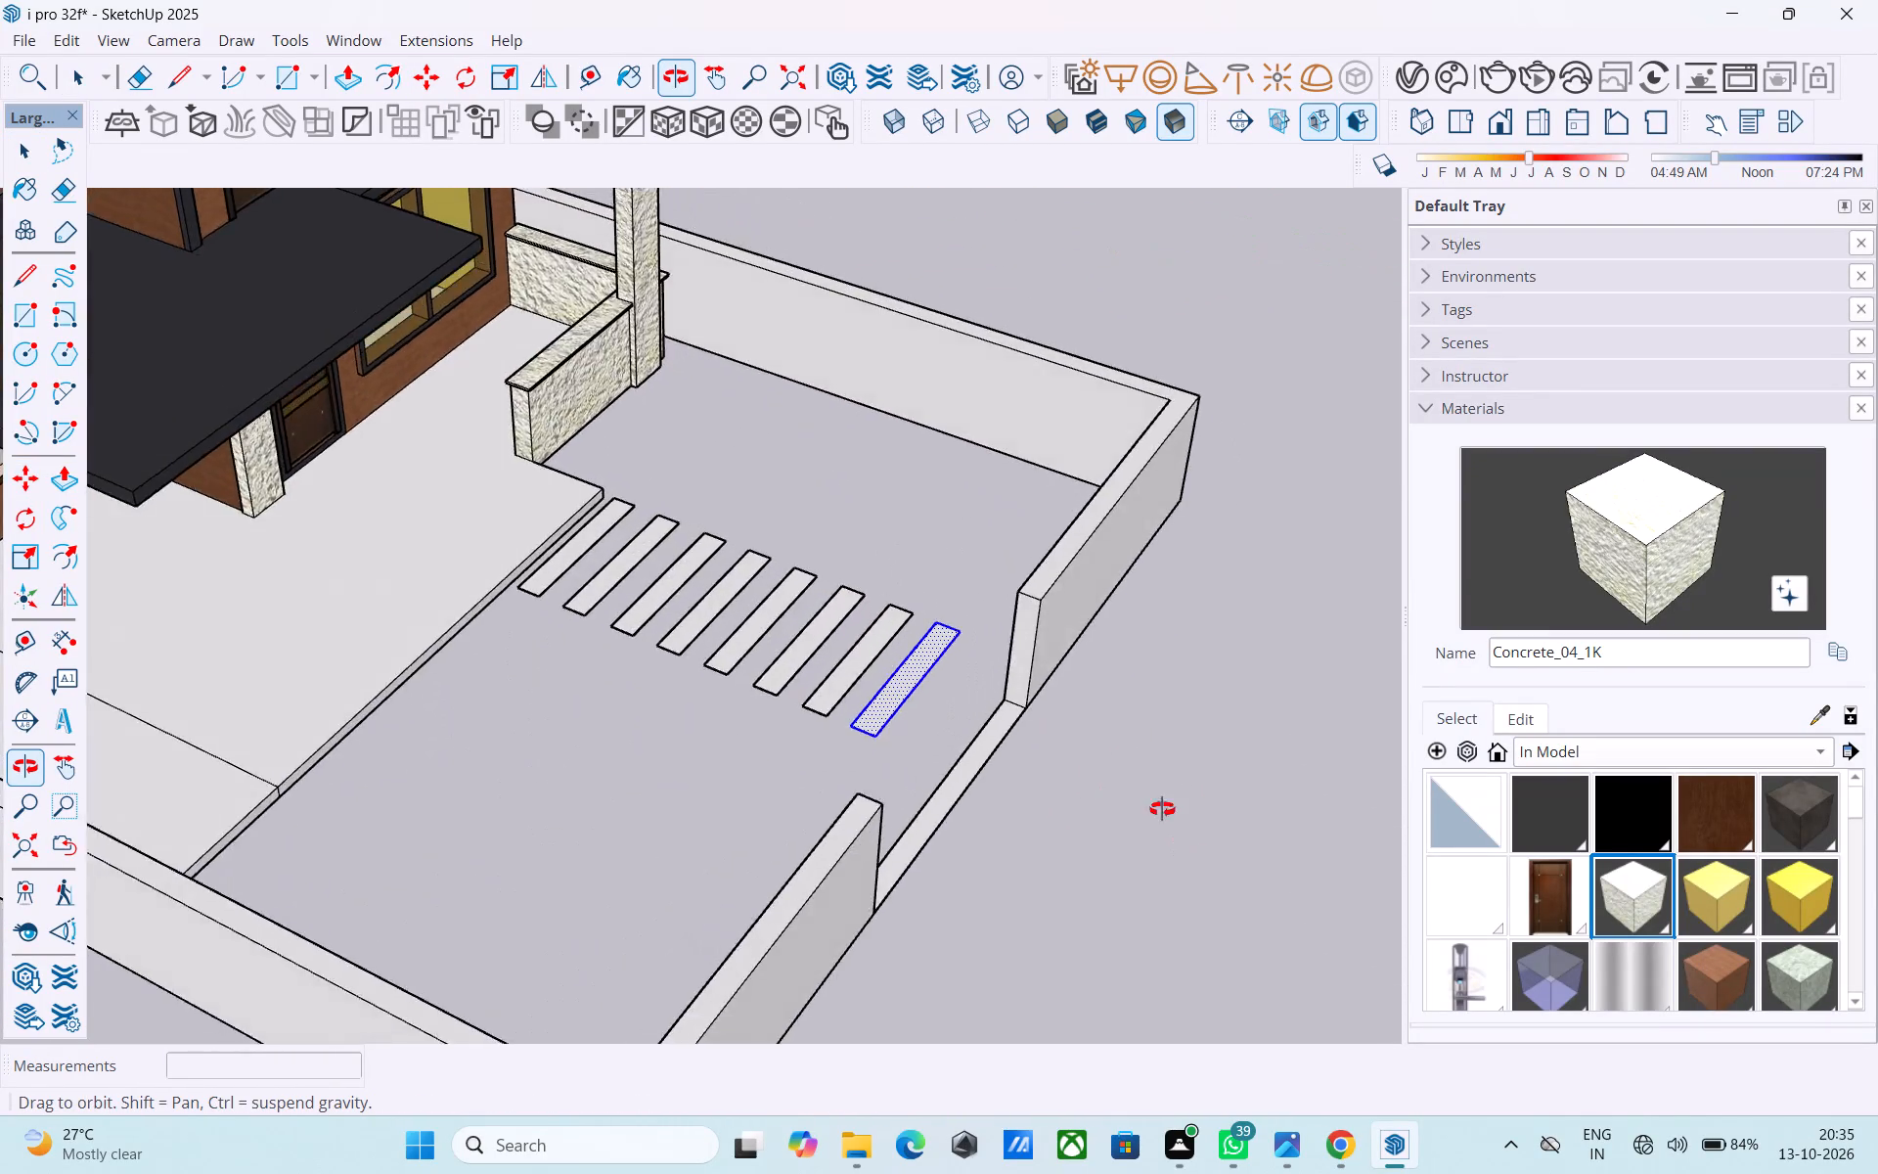
middle_click_drag(1162, 809, 633, 589, "shift")
scroll(634, 545, "up", 3)
scroll(640, 536, "down", 4)
middle_click_drag(643, 553, 701, 507)
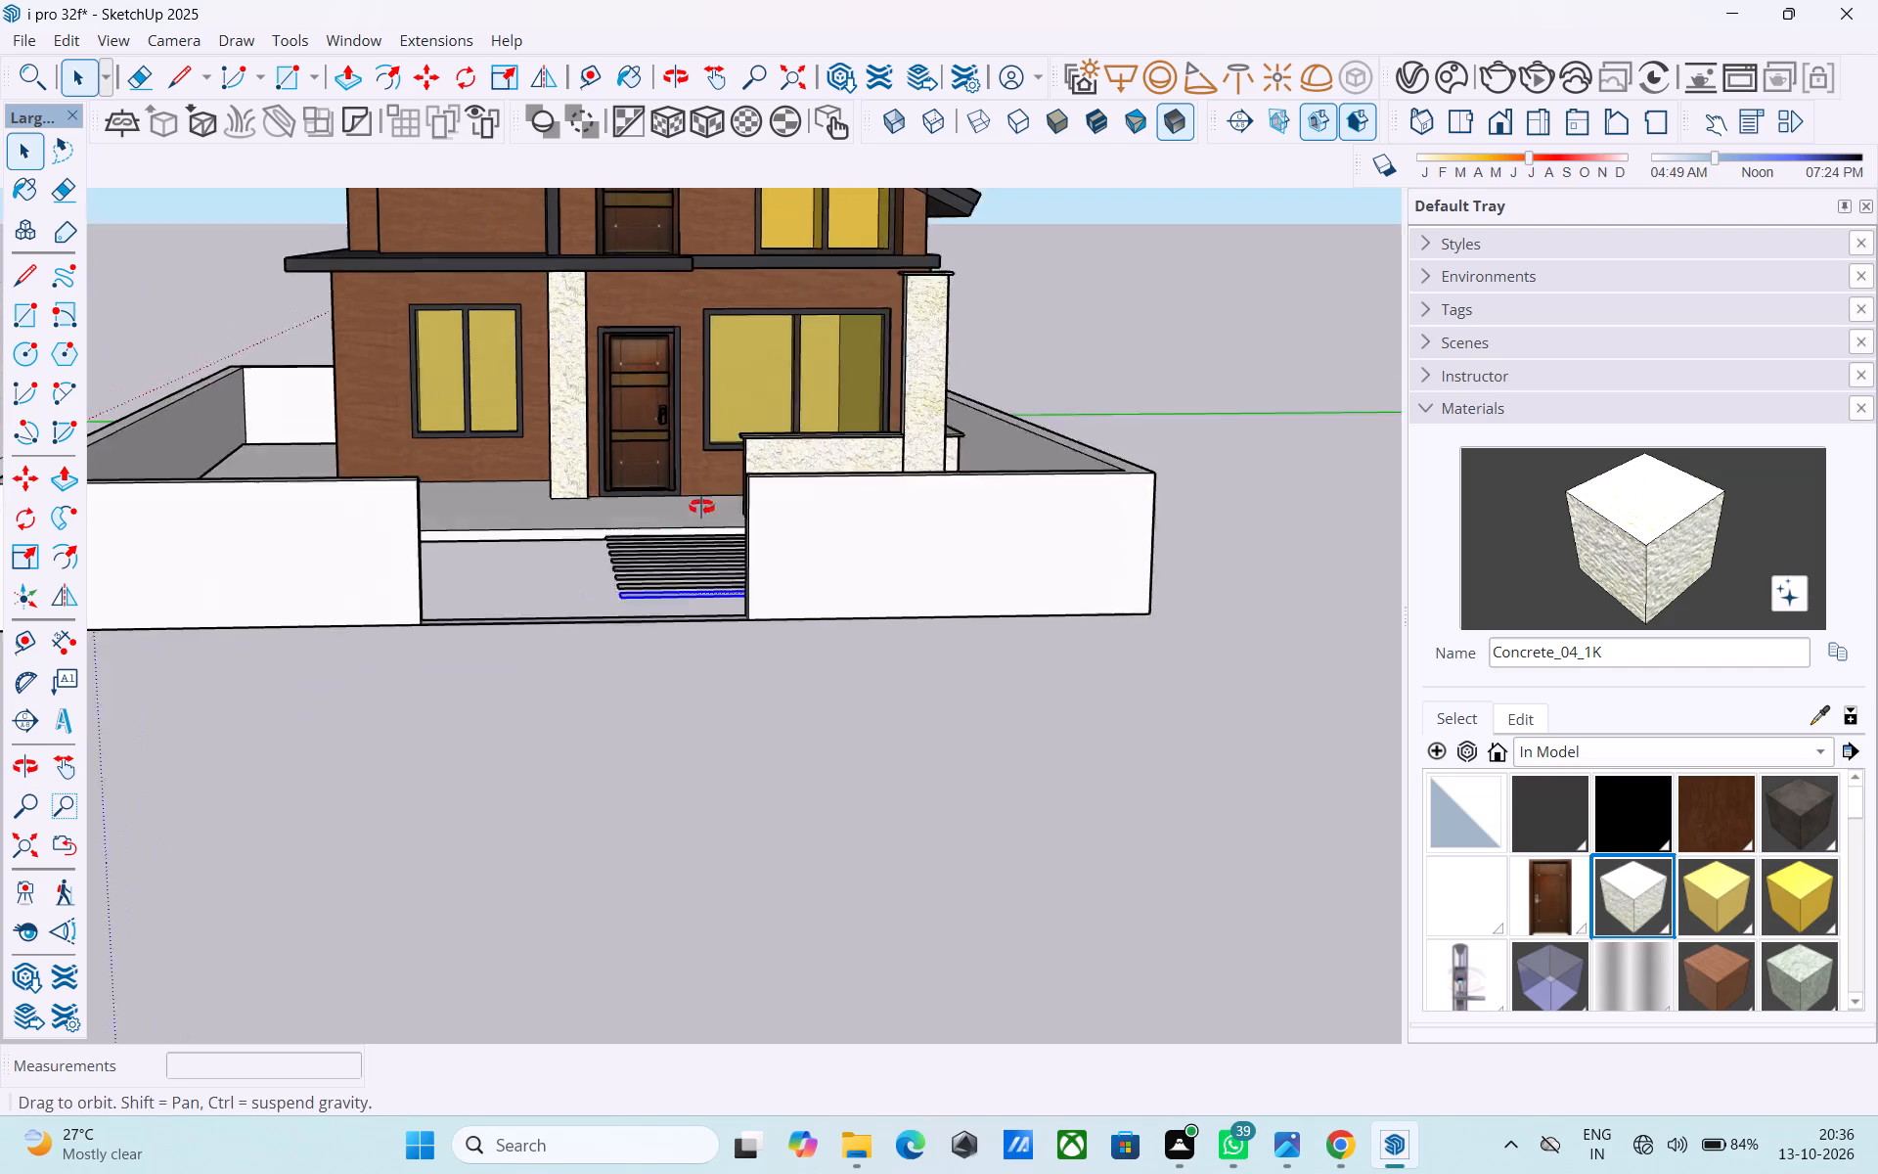
middle_click_drag(701, 507, 712, 500)
middle_click_drag(638, 538, 517, 1034)
middle_click_drag(685, 850, 639, 914, "shift")
scroll(708, 787, "up", 5)
middle_click_drag(664, 757, 698, 781)
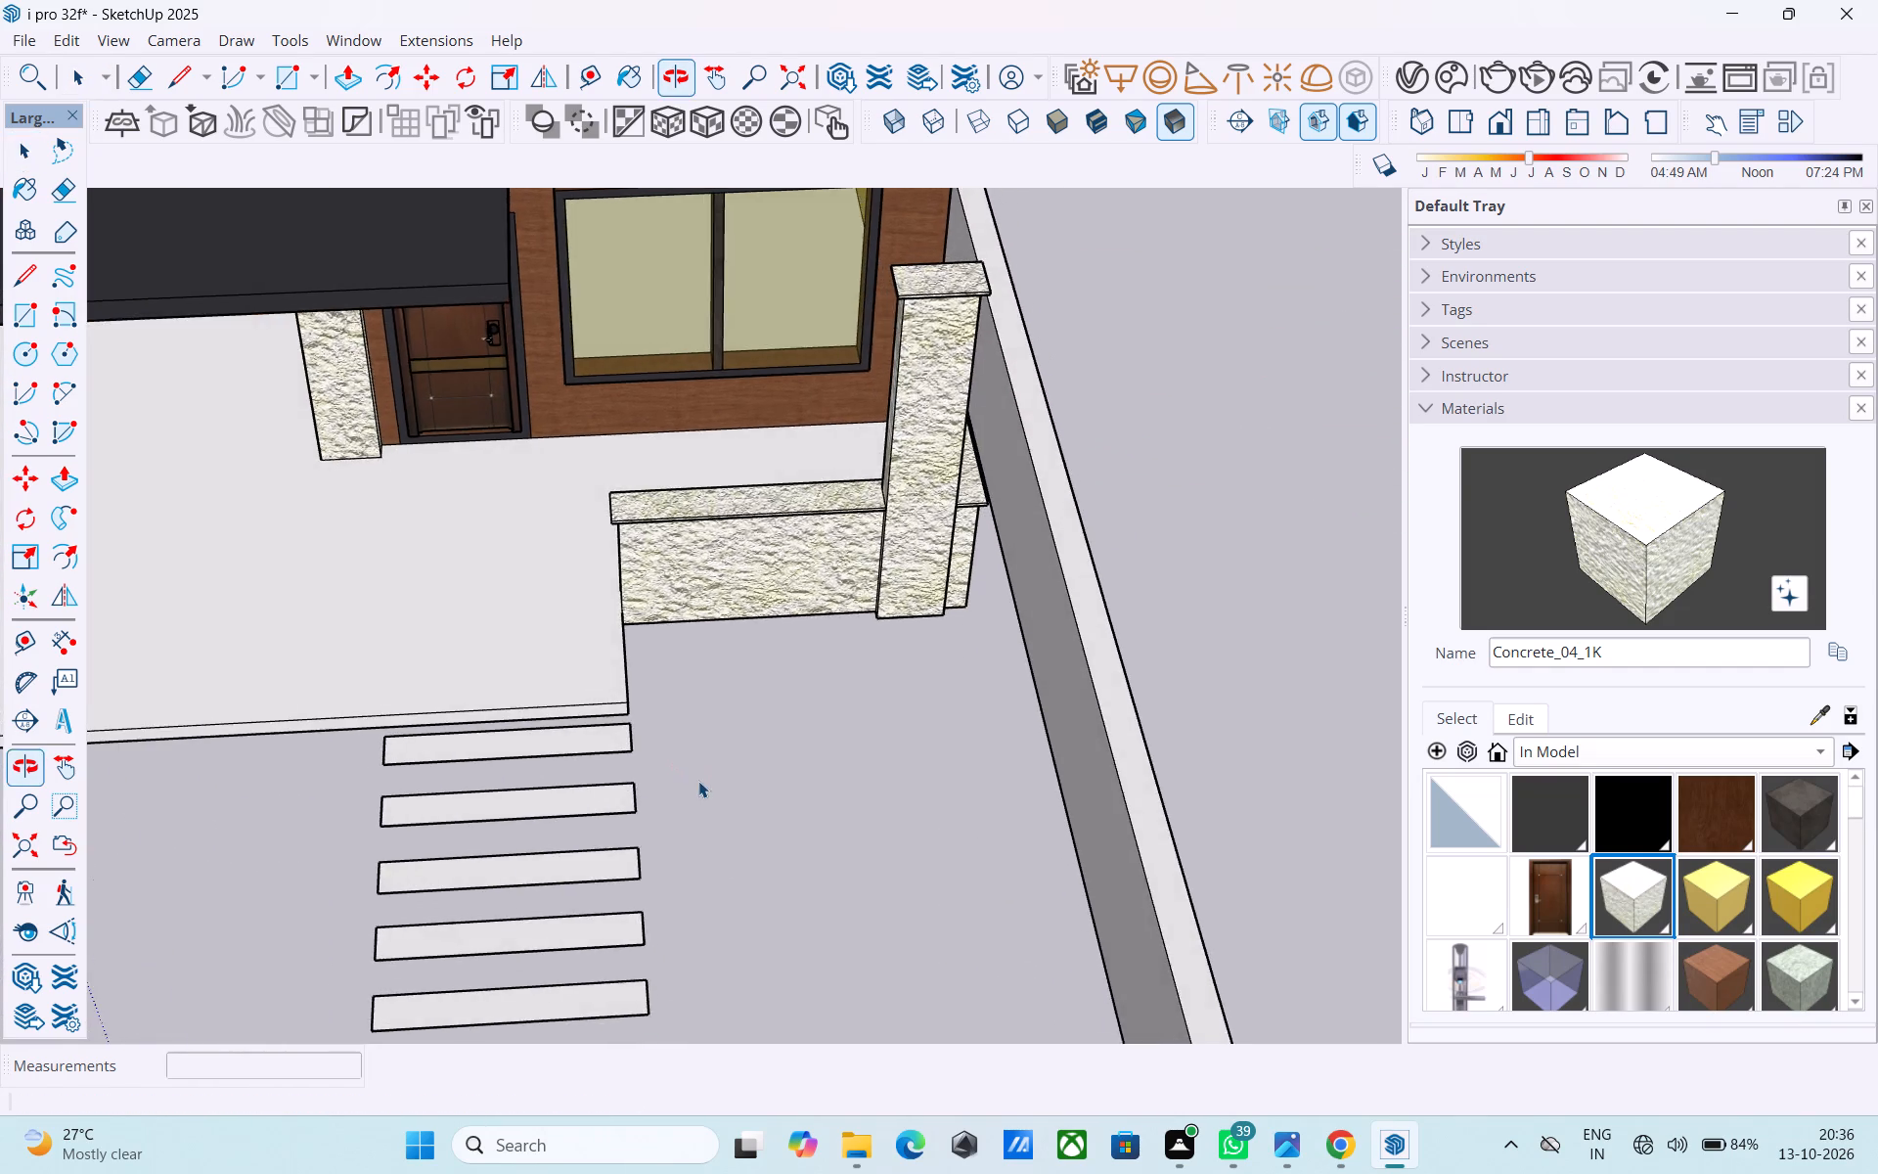
scroll(697, 781, "up", 4)
key("r")
left_click(634, 692)
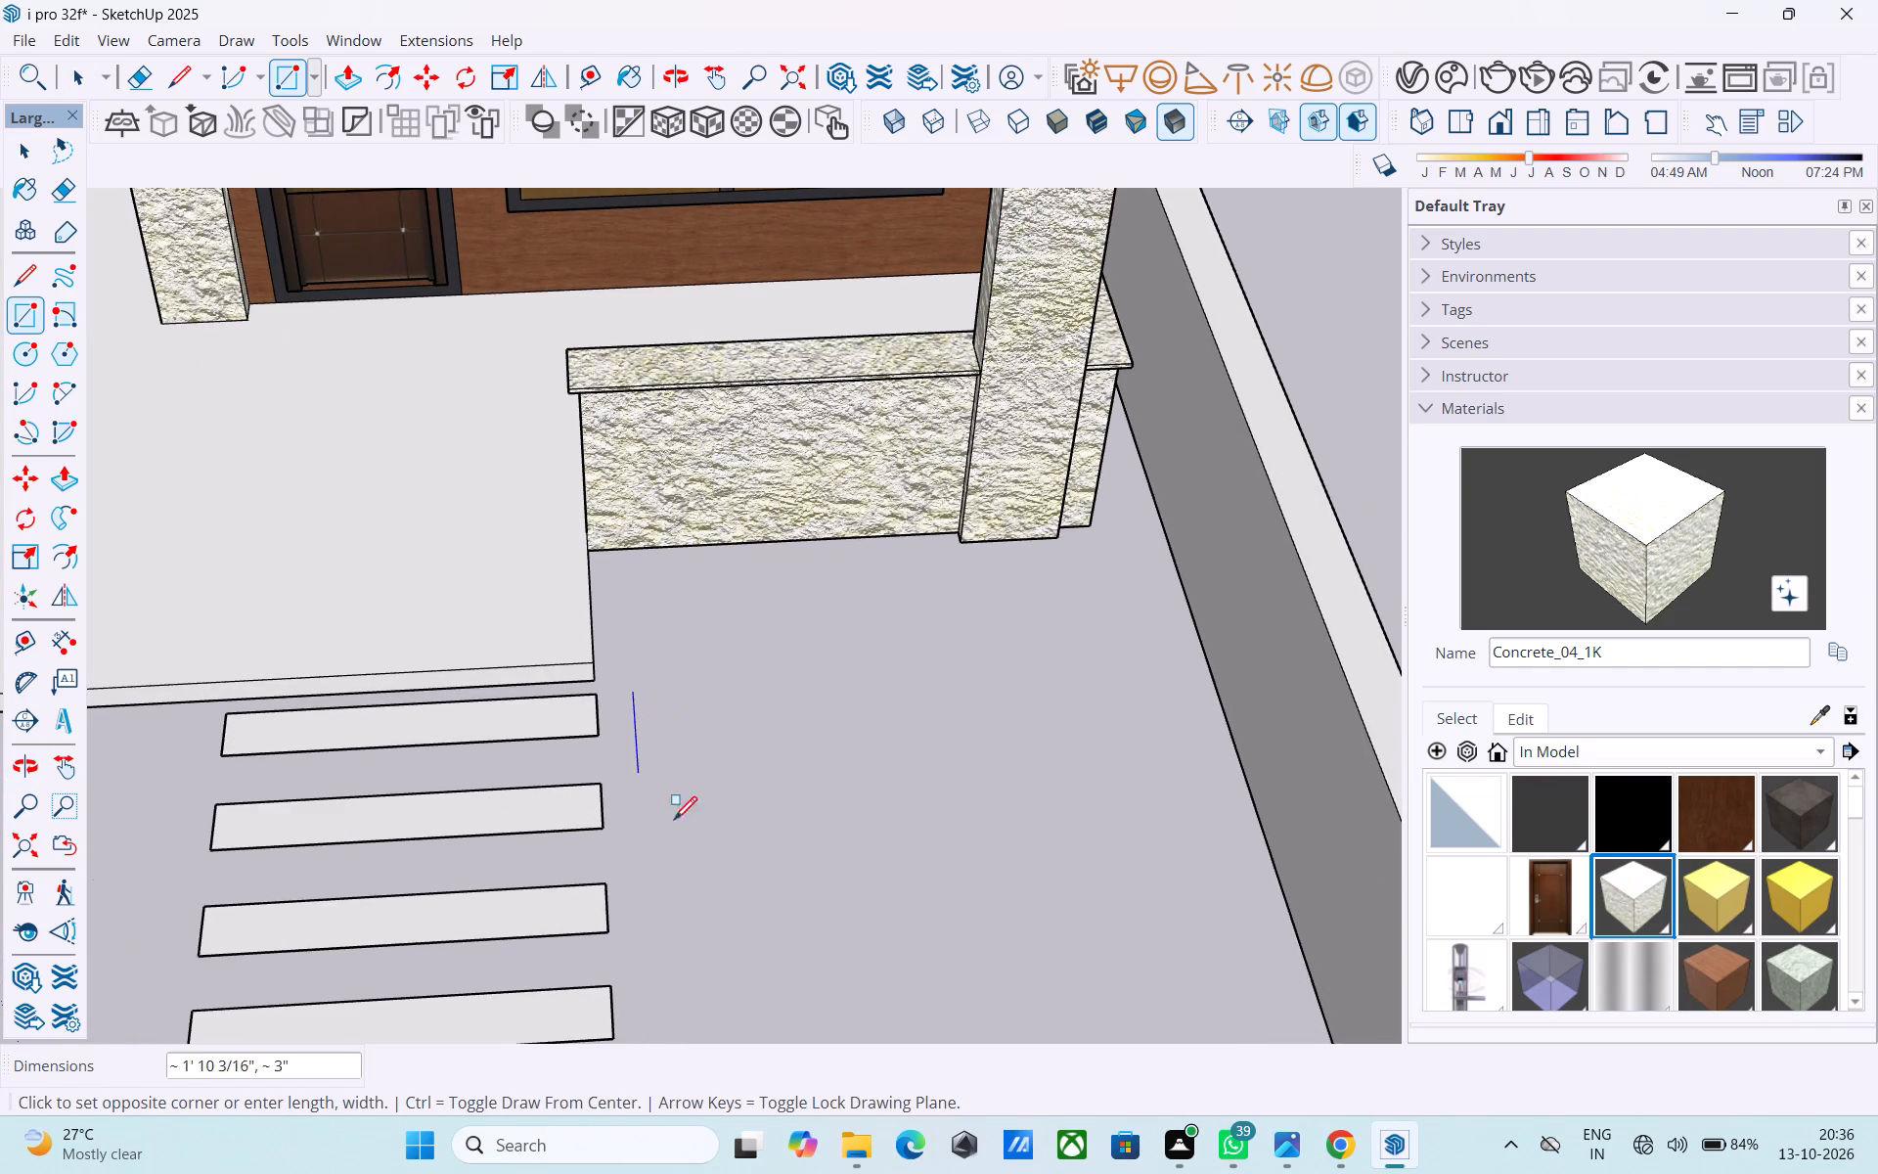
middle_click_drag(697, 872, 696, 969)
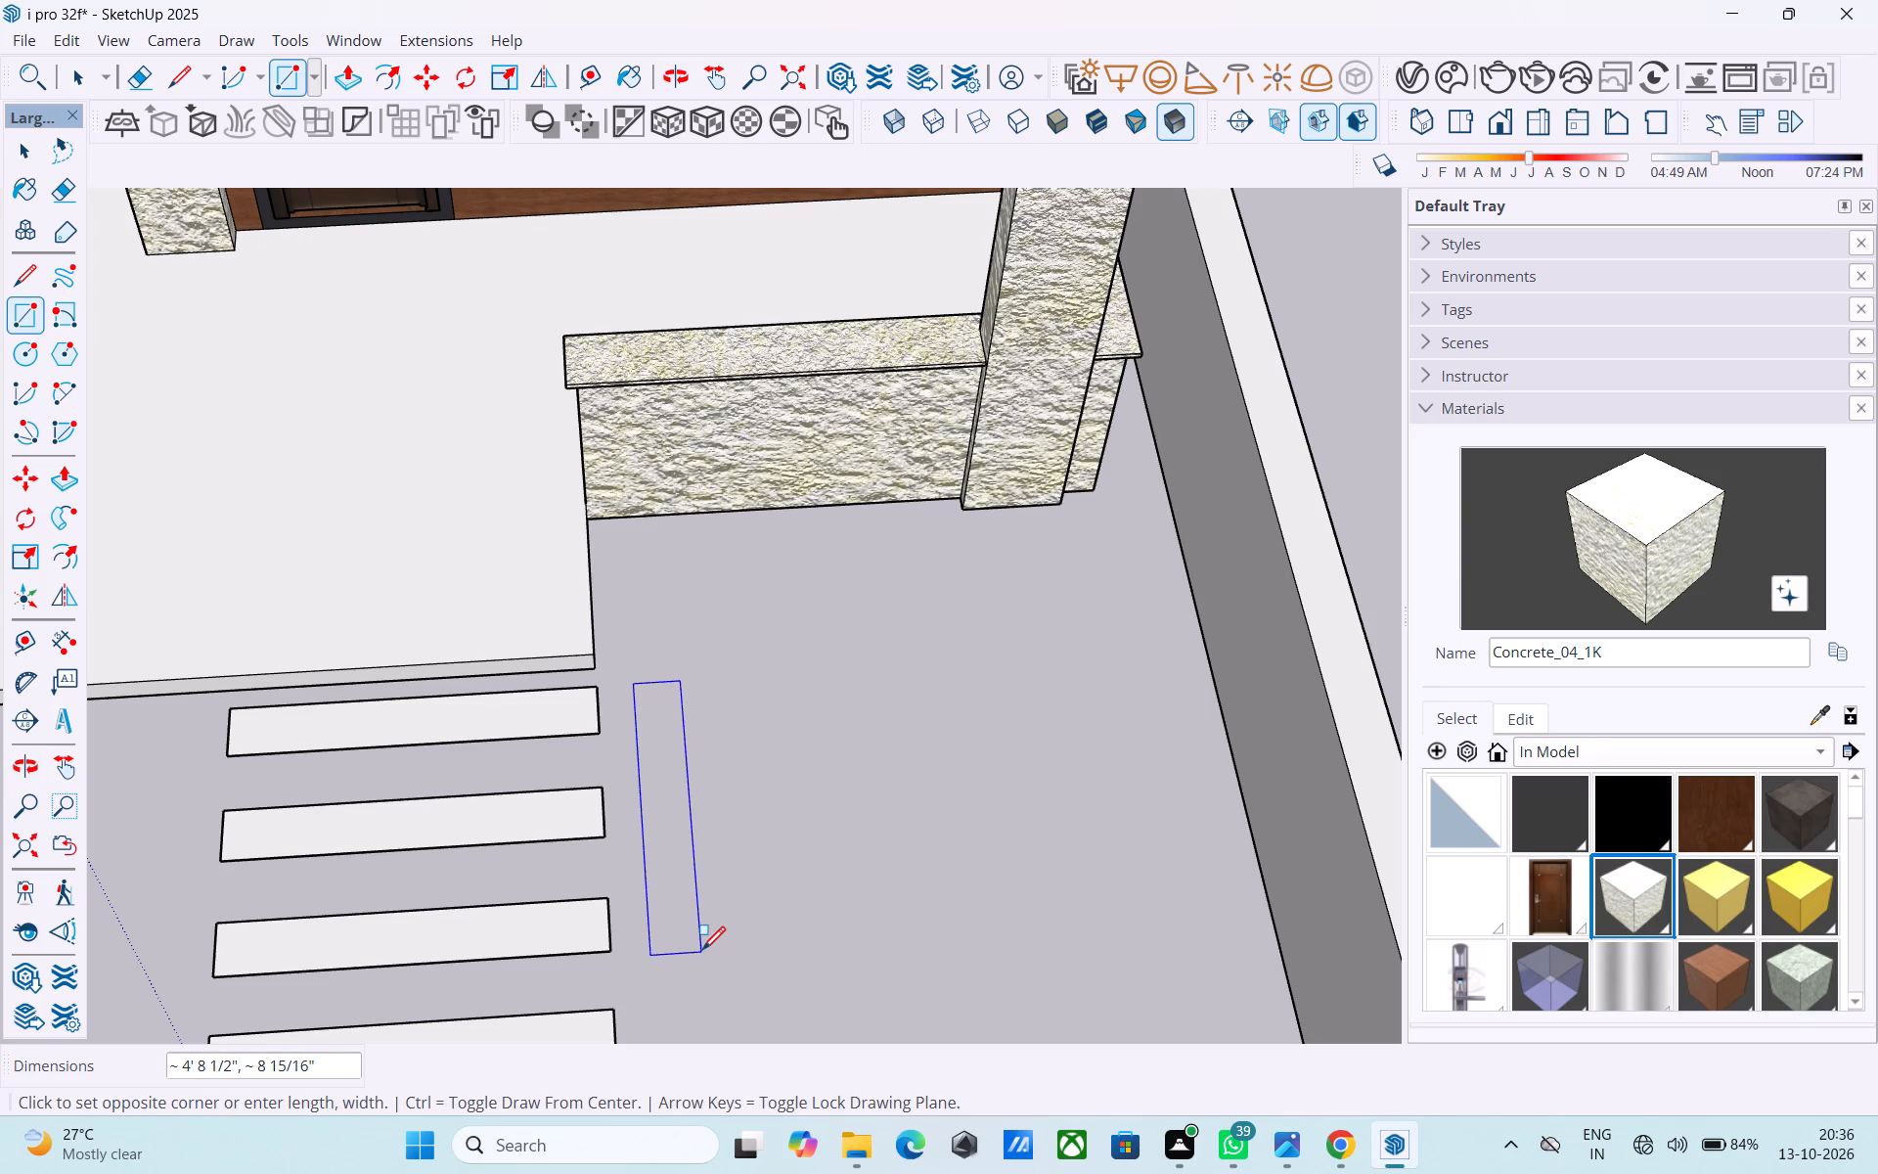
left_click(702, 952)
key("space")
Make six copies of the perpendicular strip in a row towards the side boundary wall, spaced about 1' 4" apart, the last about 8' away.
left_click(679, 915)
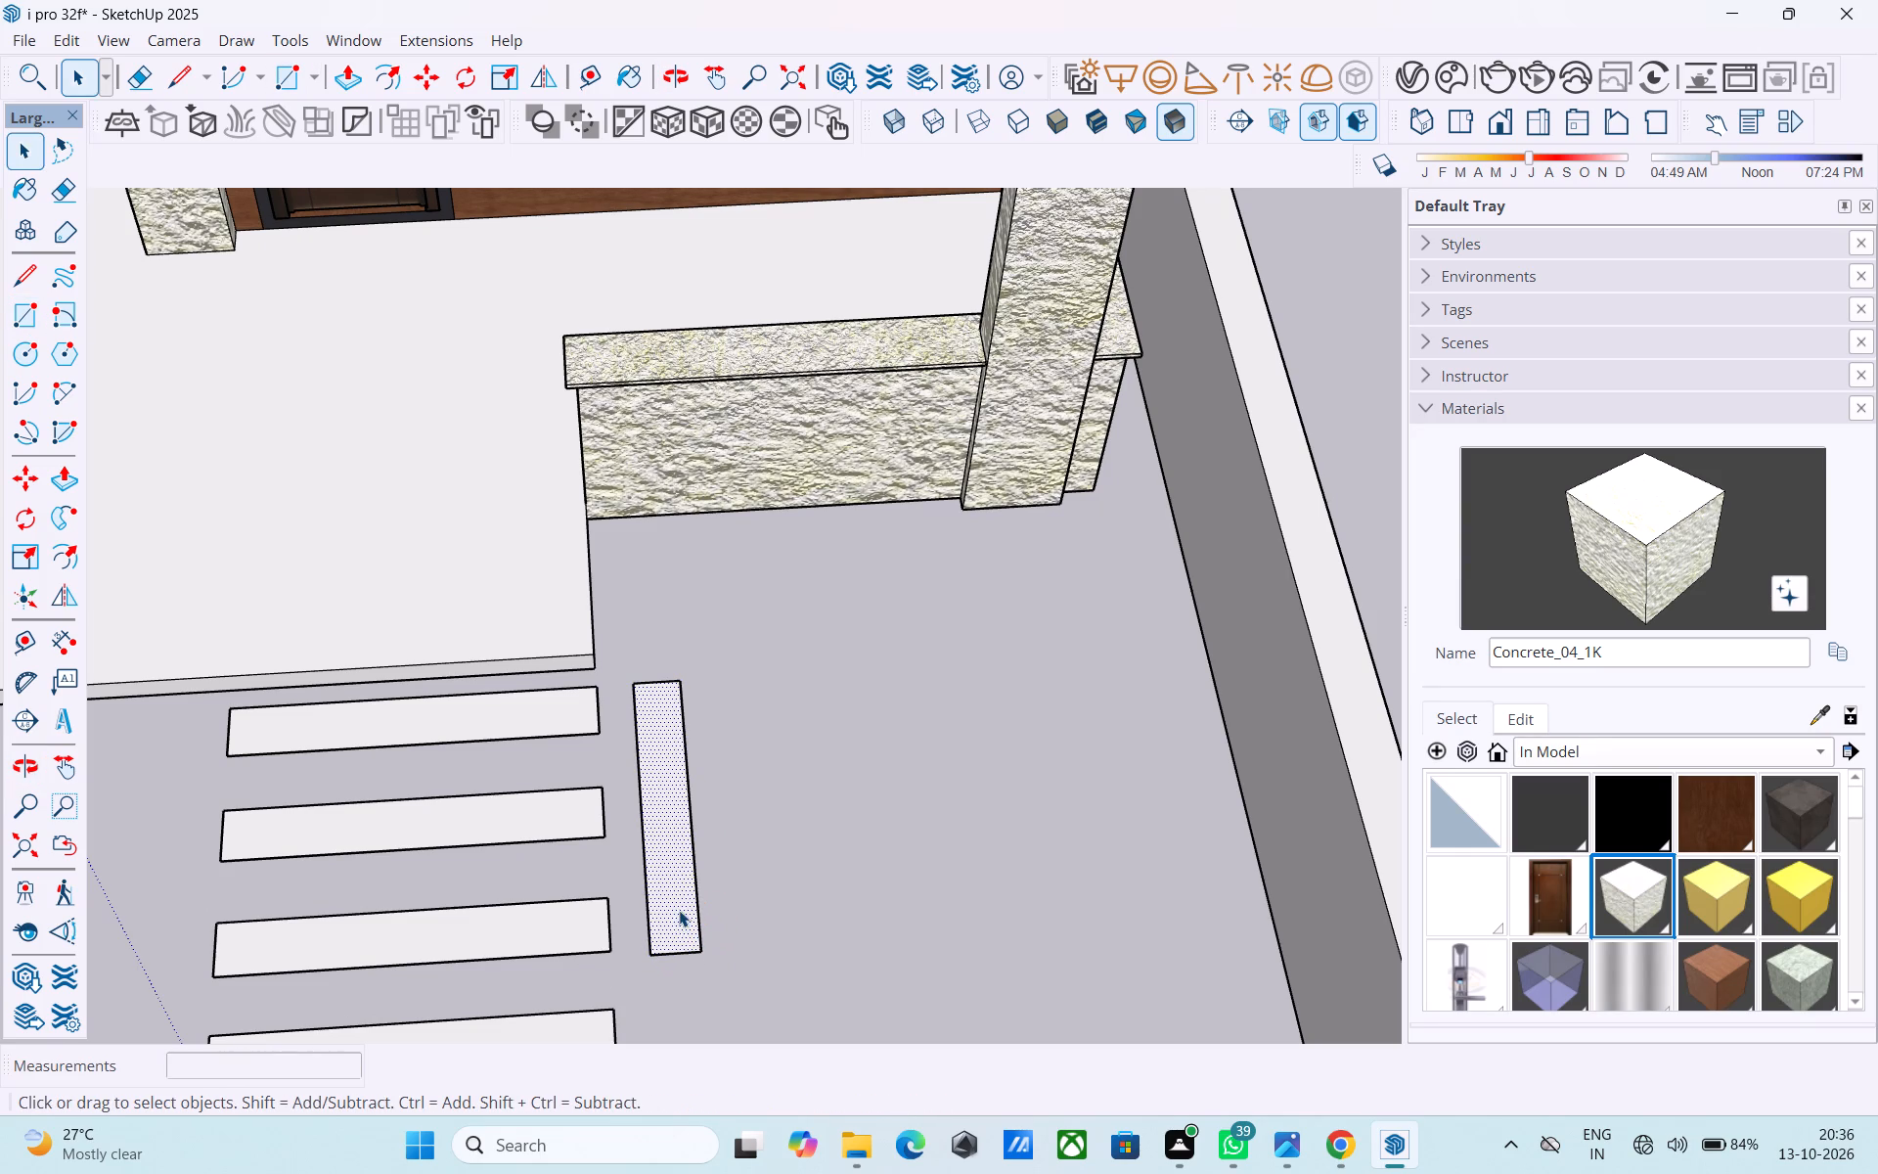
key("m")
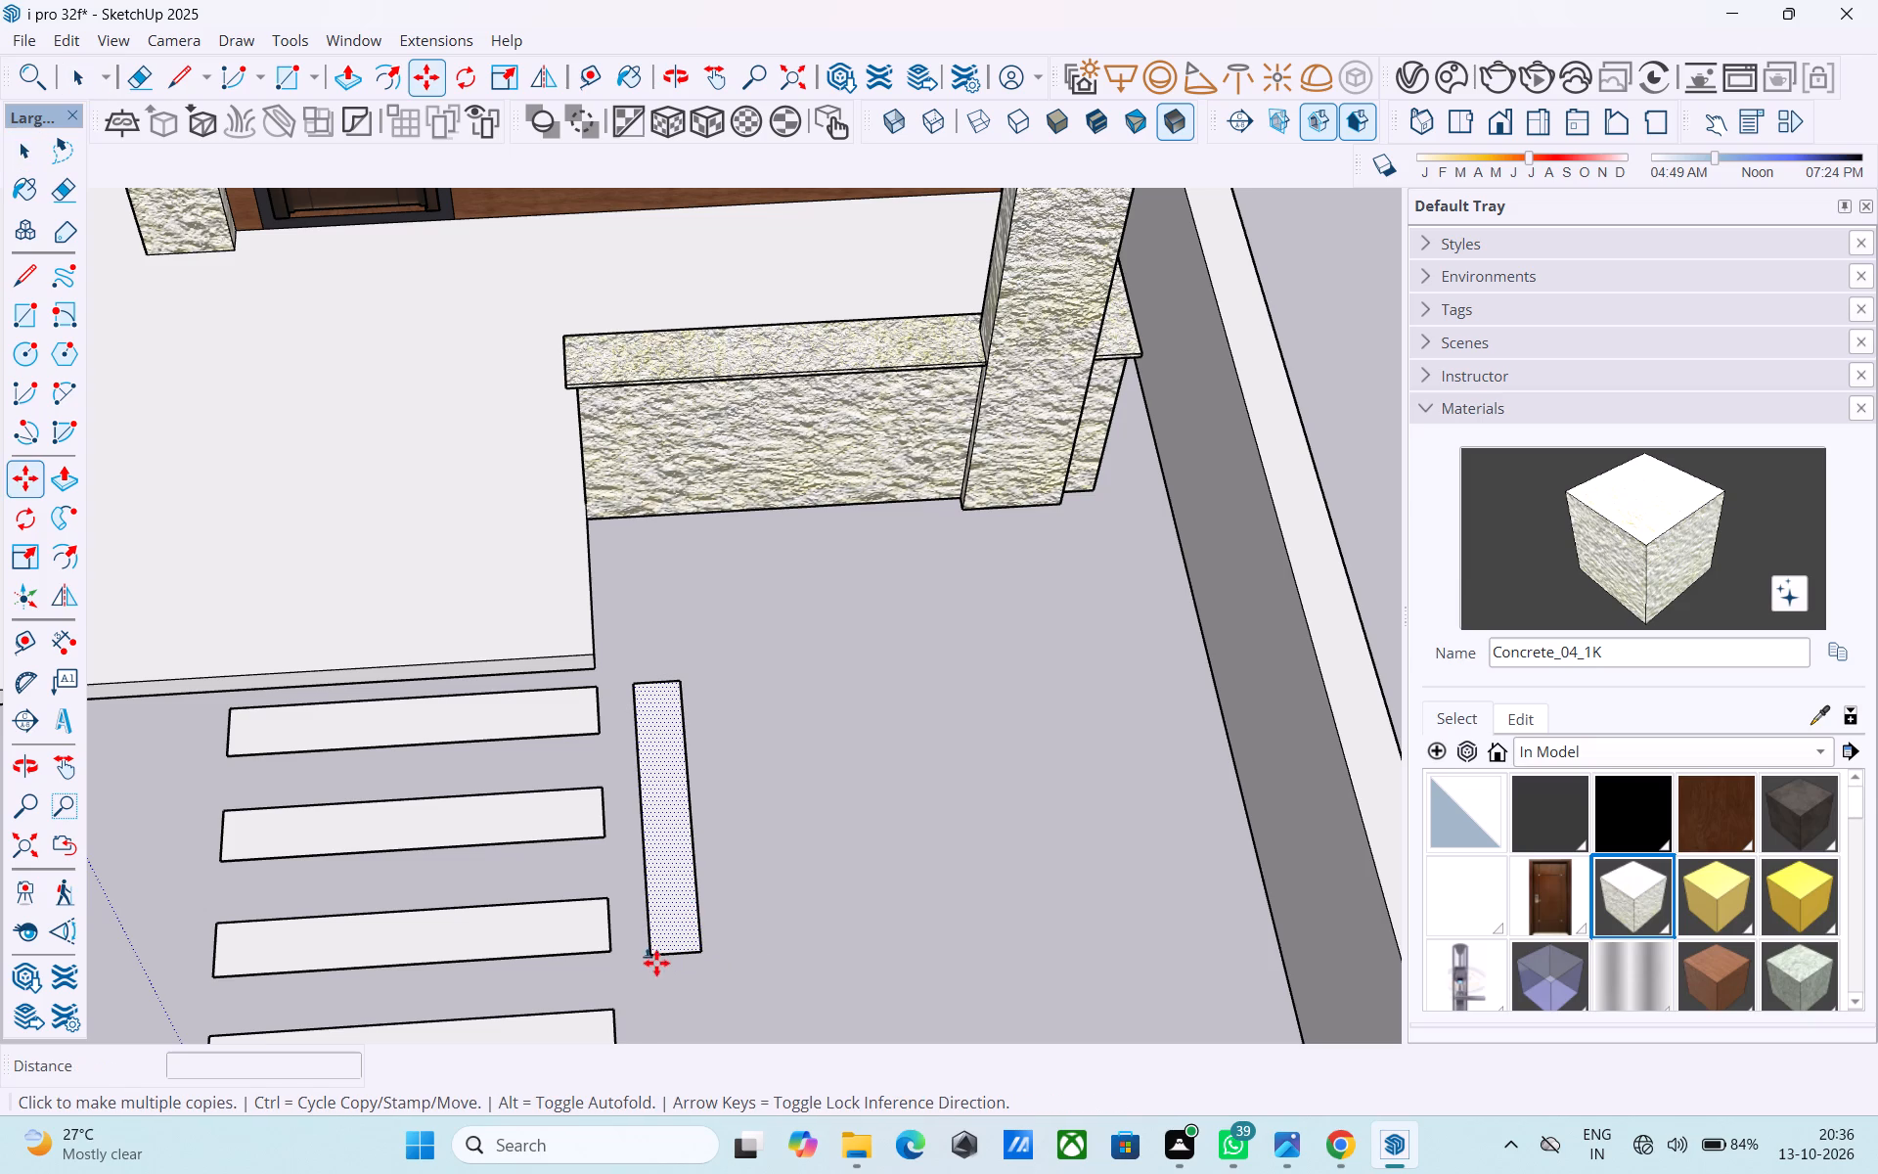
left_click(656, 958)
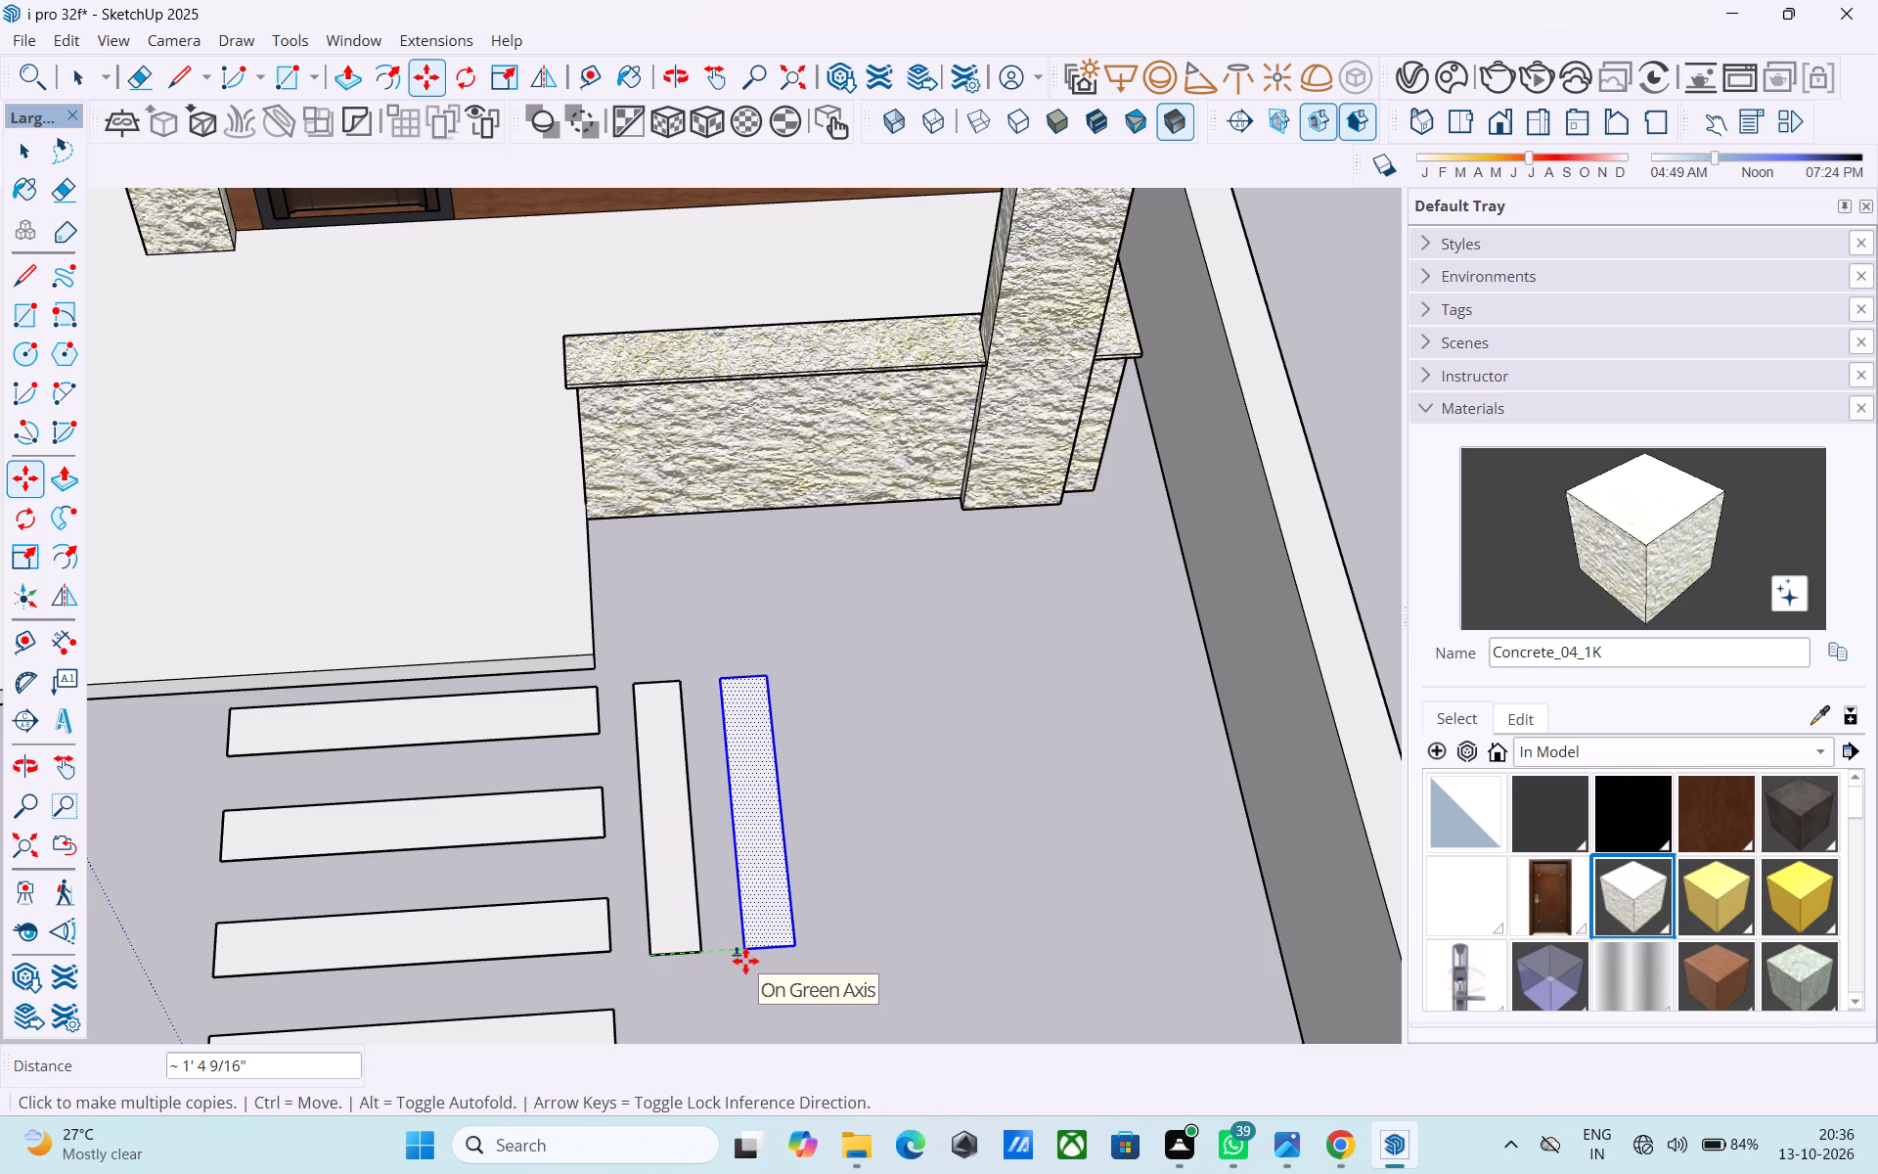
left_click(745, 961)
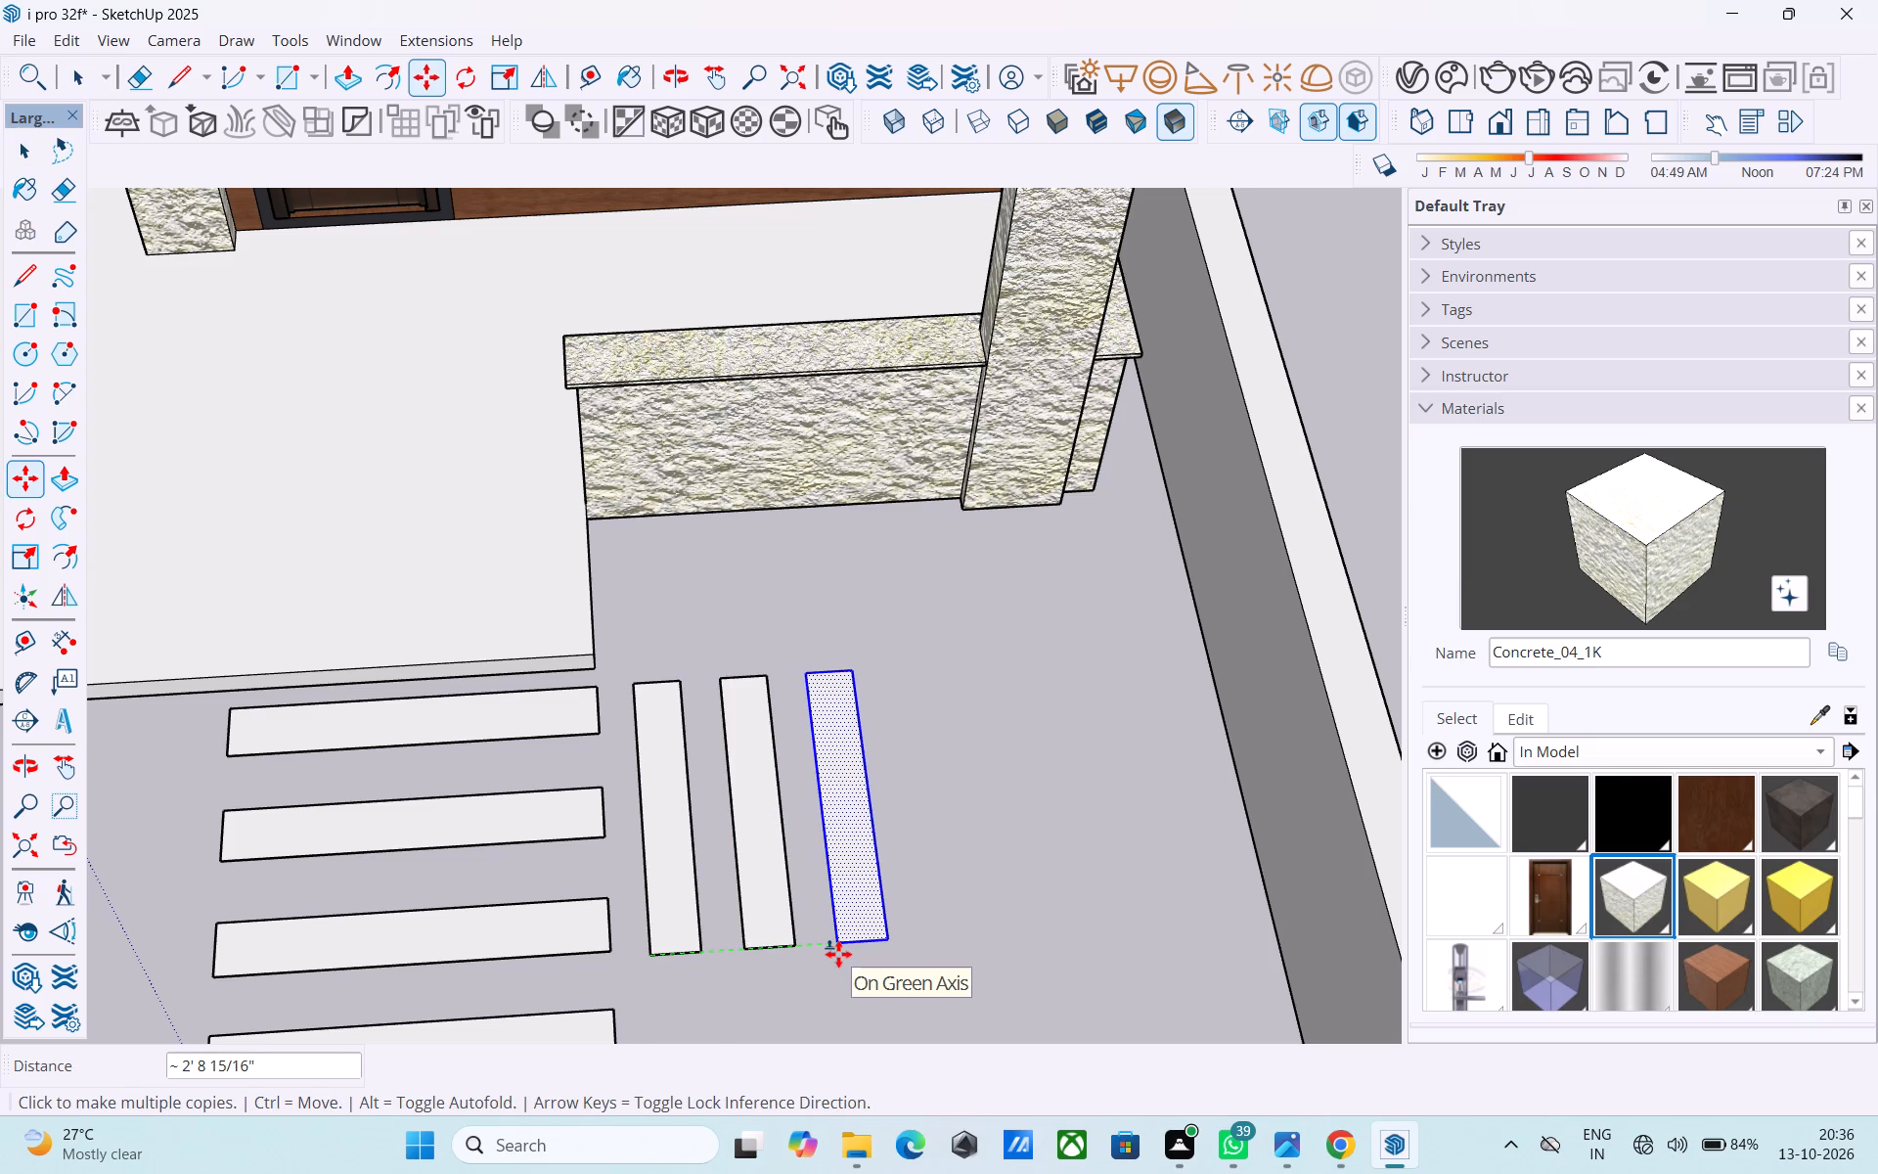
left_click(838, 954)
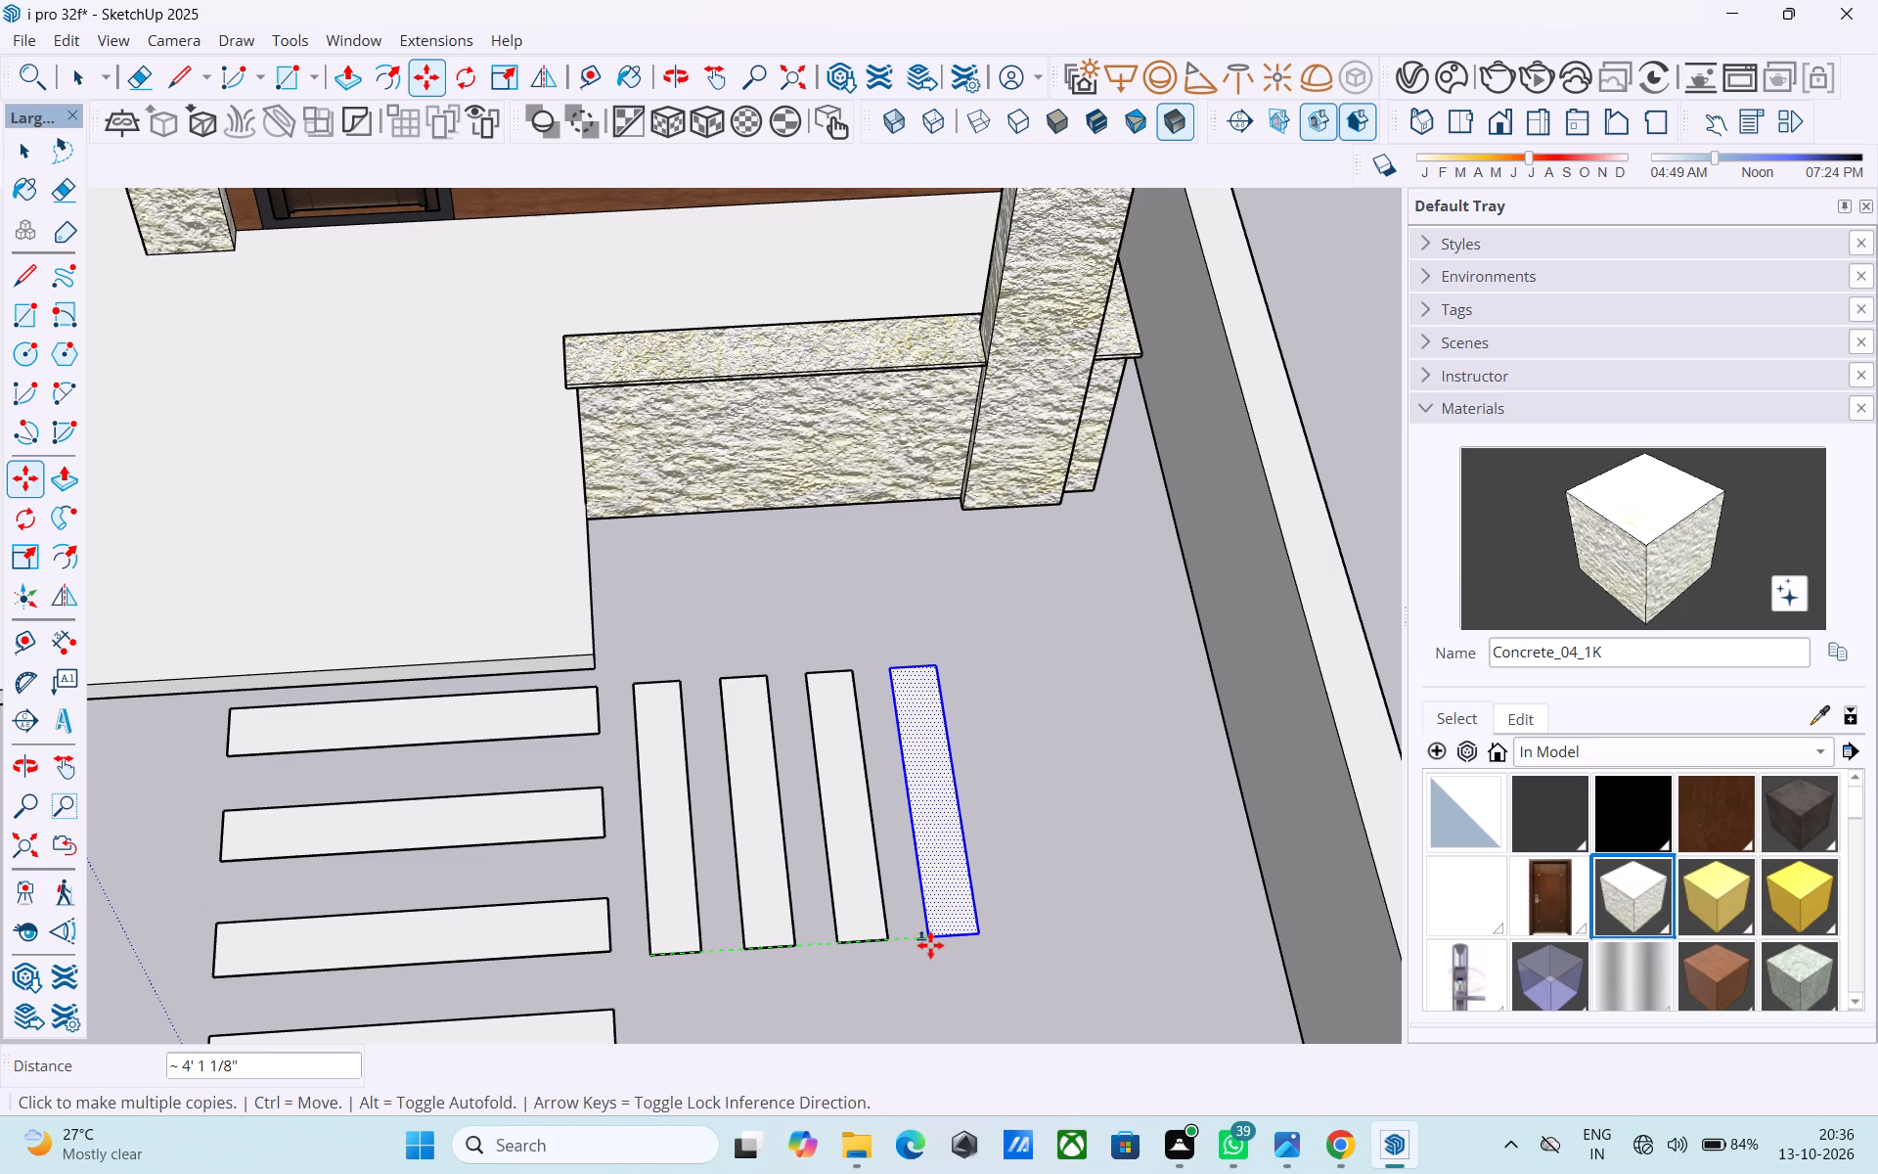
left_click(930, 945)
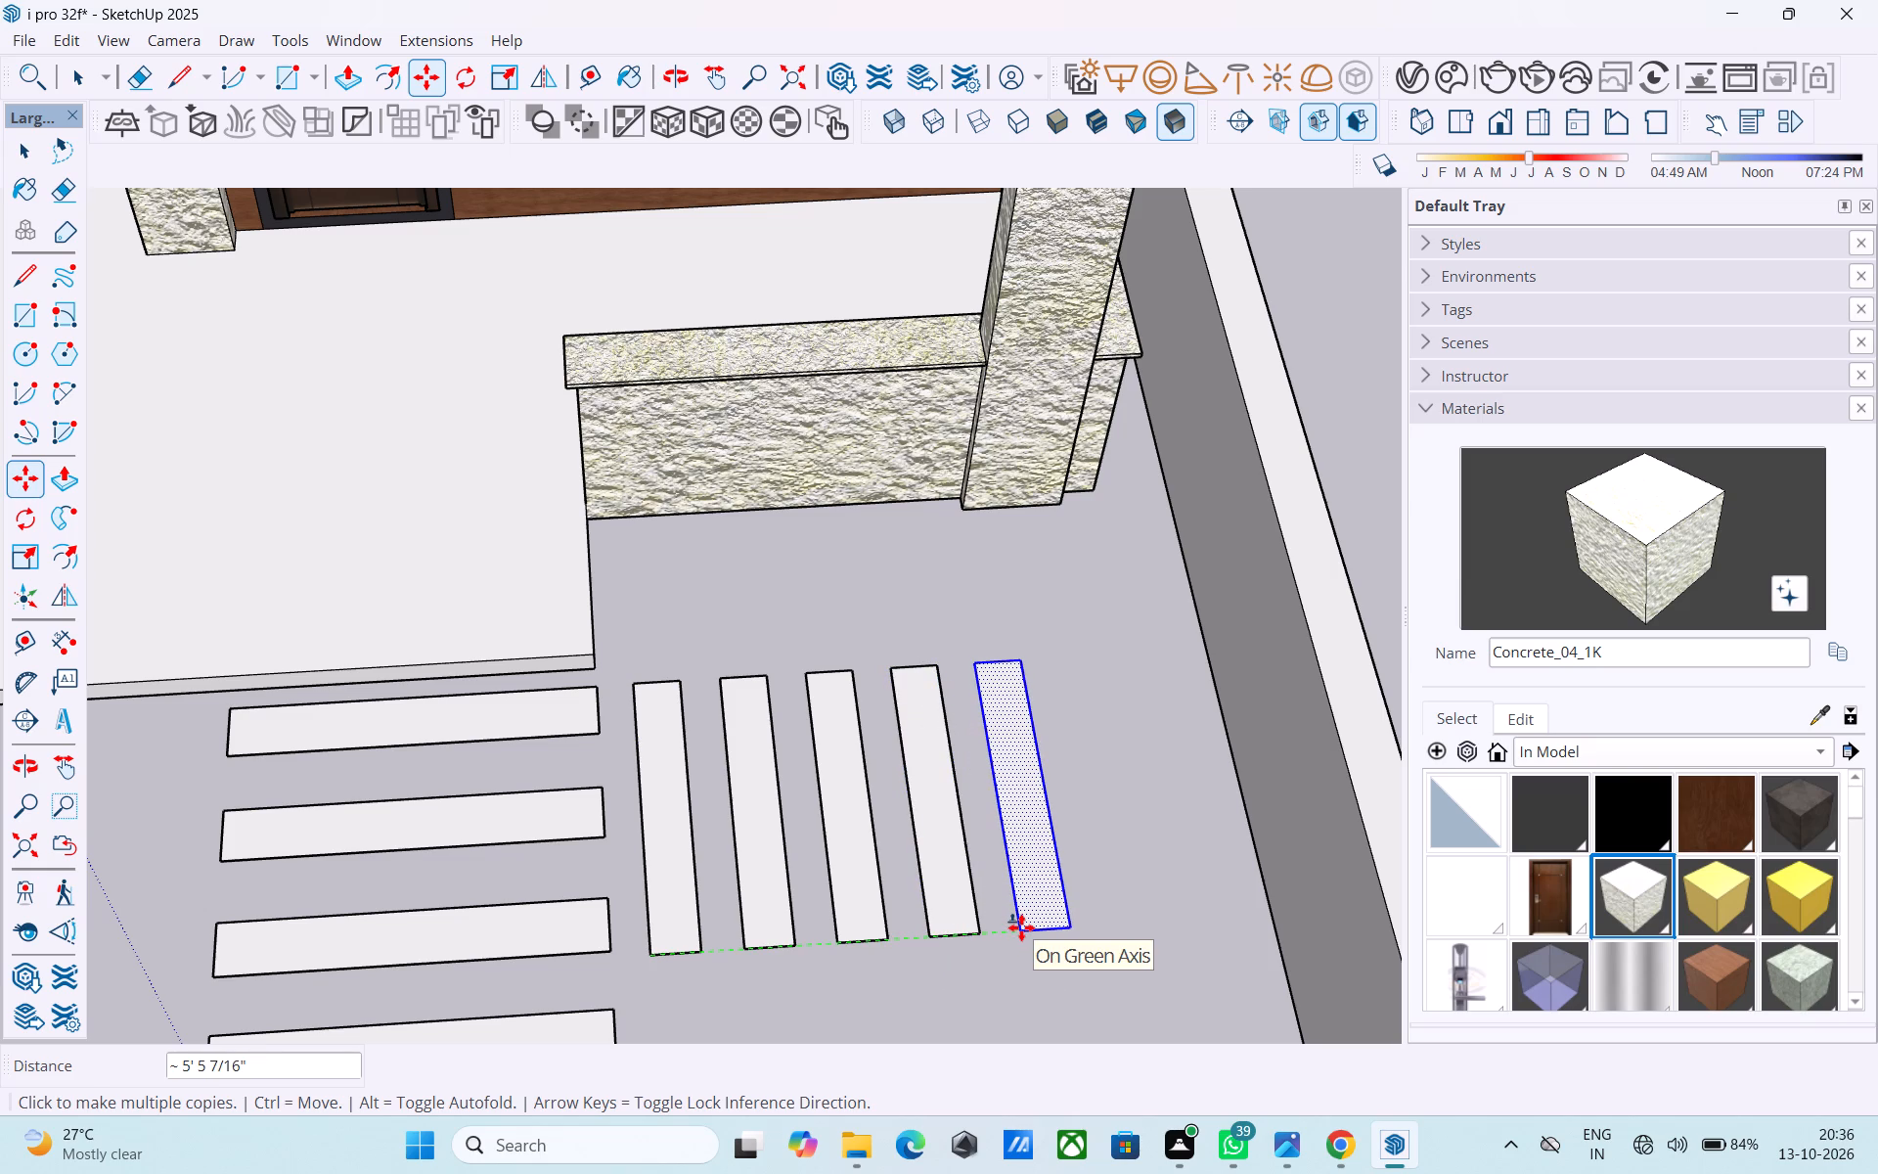
left_click(1021, 927)
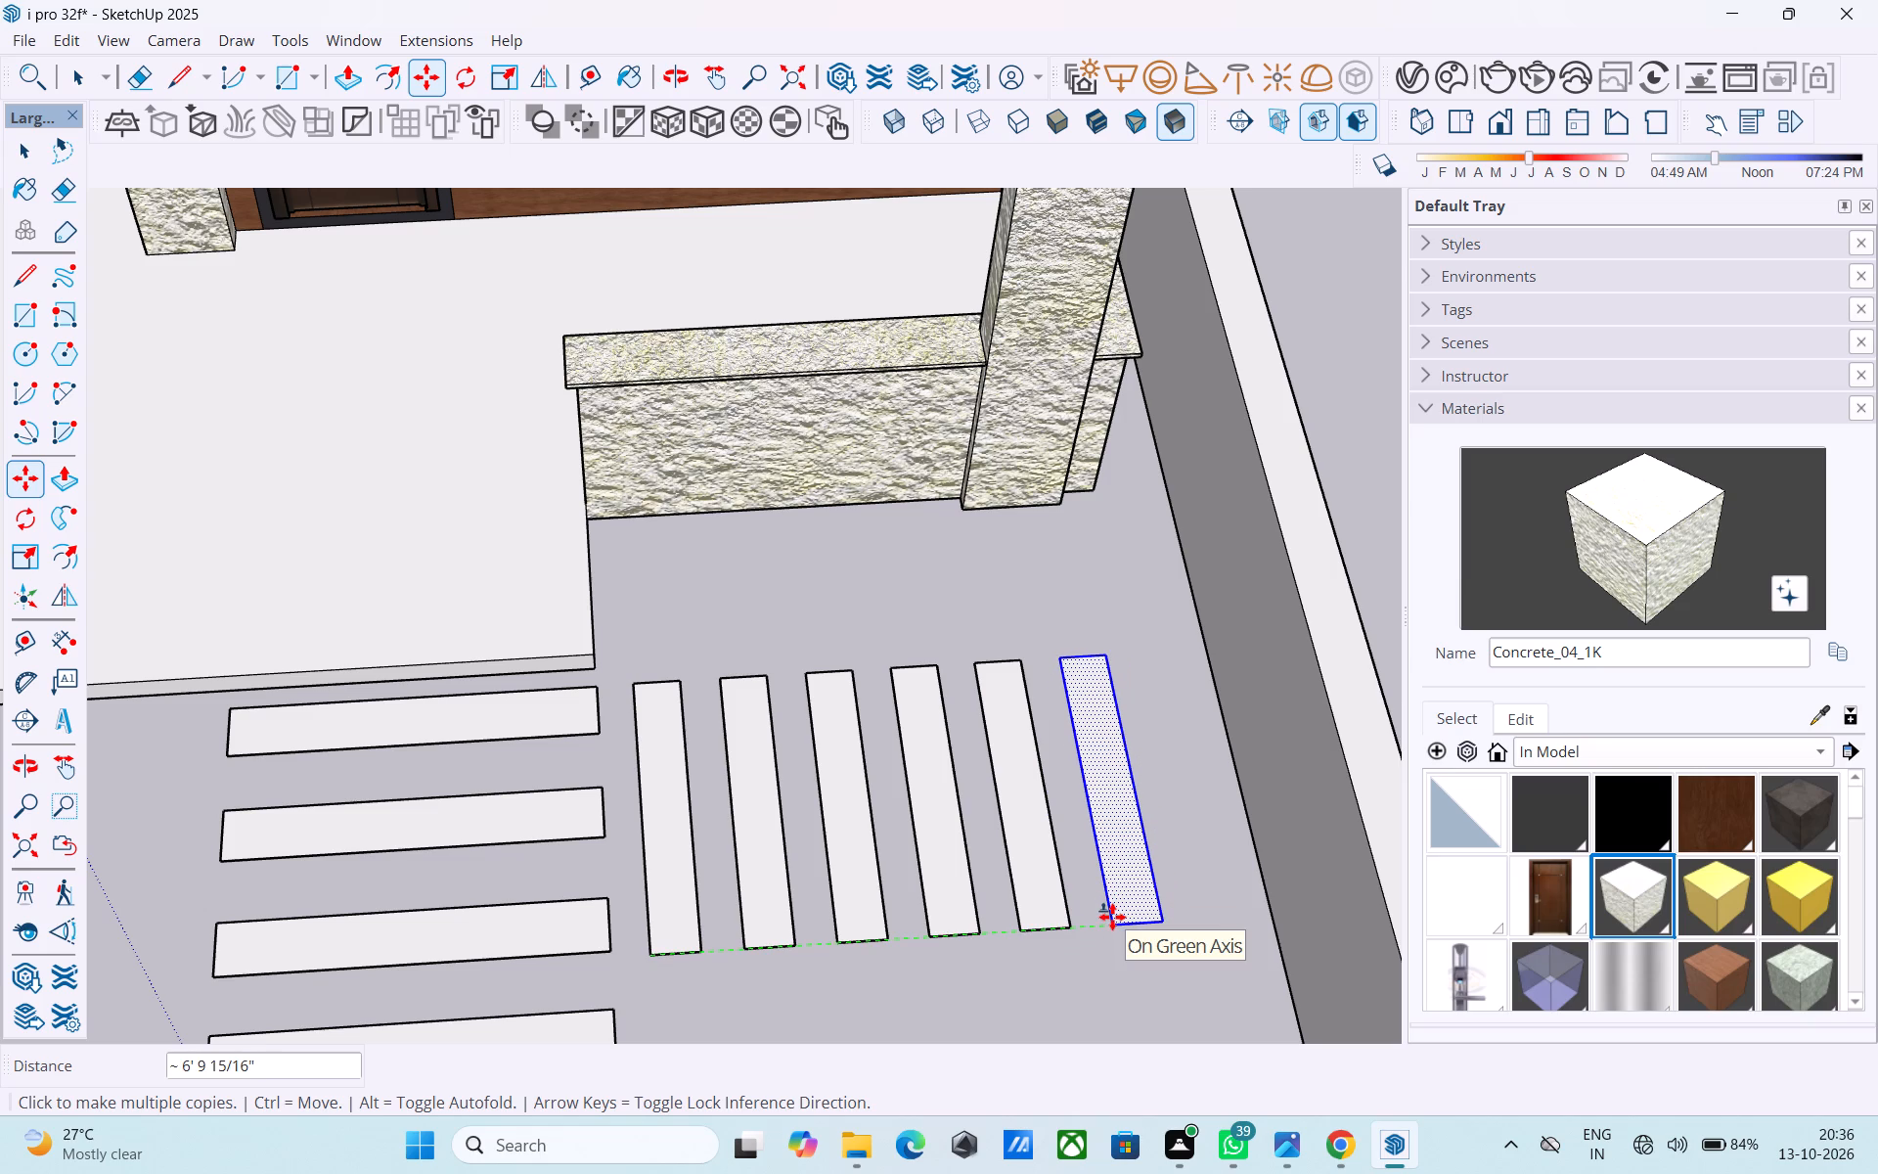
left_click(1112, 917)
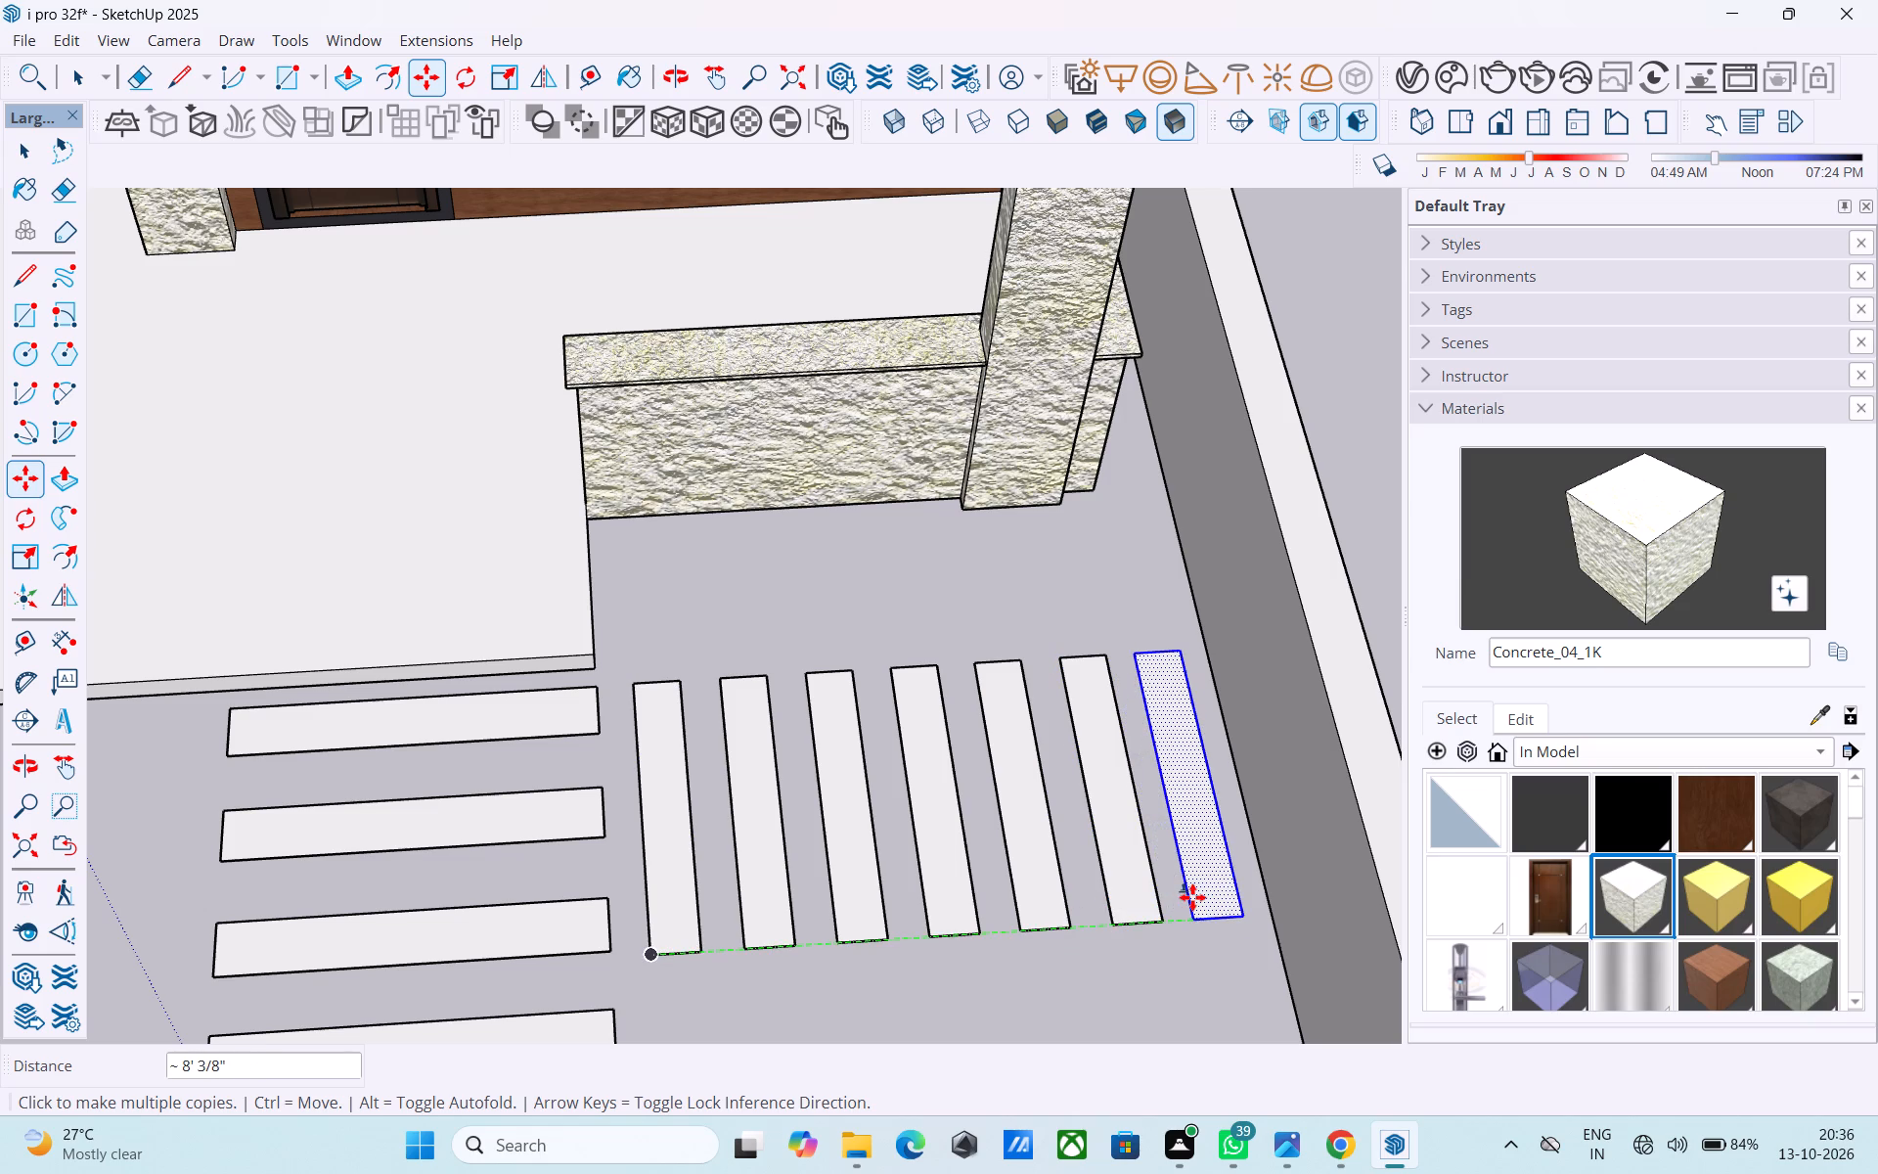
left_click(1195, 897)
middle_click_drag(1186, 894, 576, 632)
key("space")
Fill the gap between the first two perpendicular strips with a rectangle and erase the inner edges to form one wide slab.
scroll(584, 637, "down", 11)
middle_click_drag(603, 708, 1110, 731)
scroll(733, 795, "up", 2)
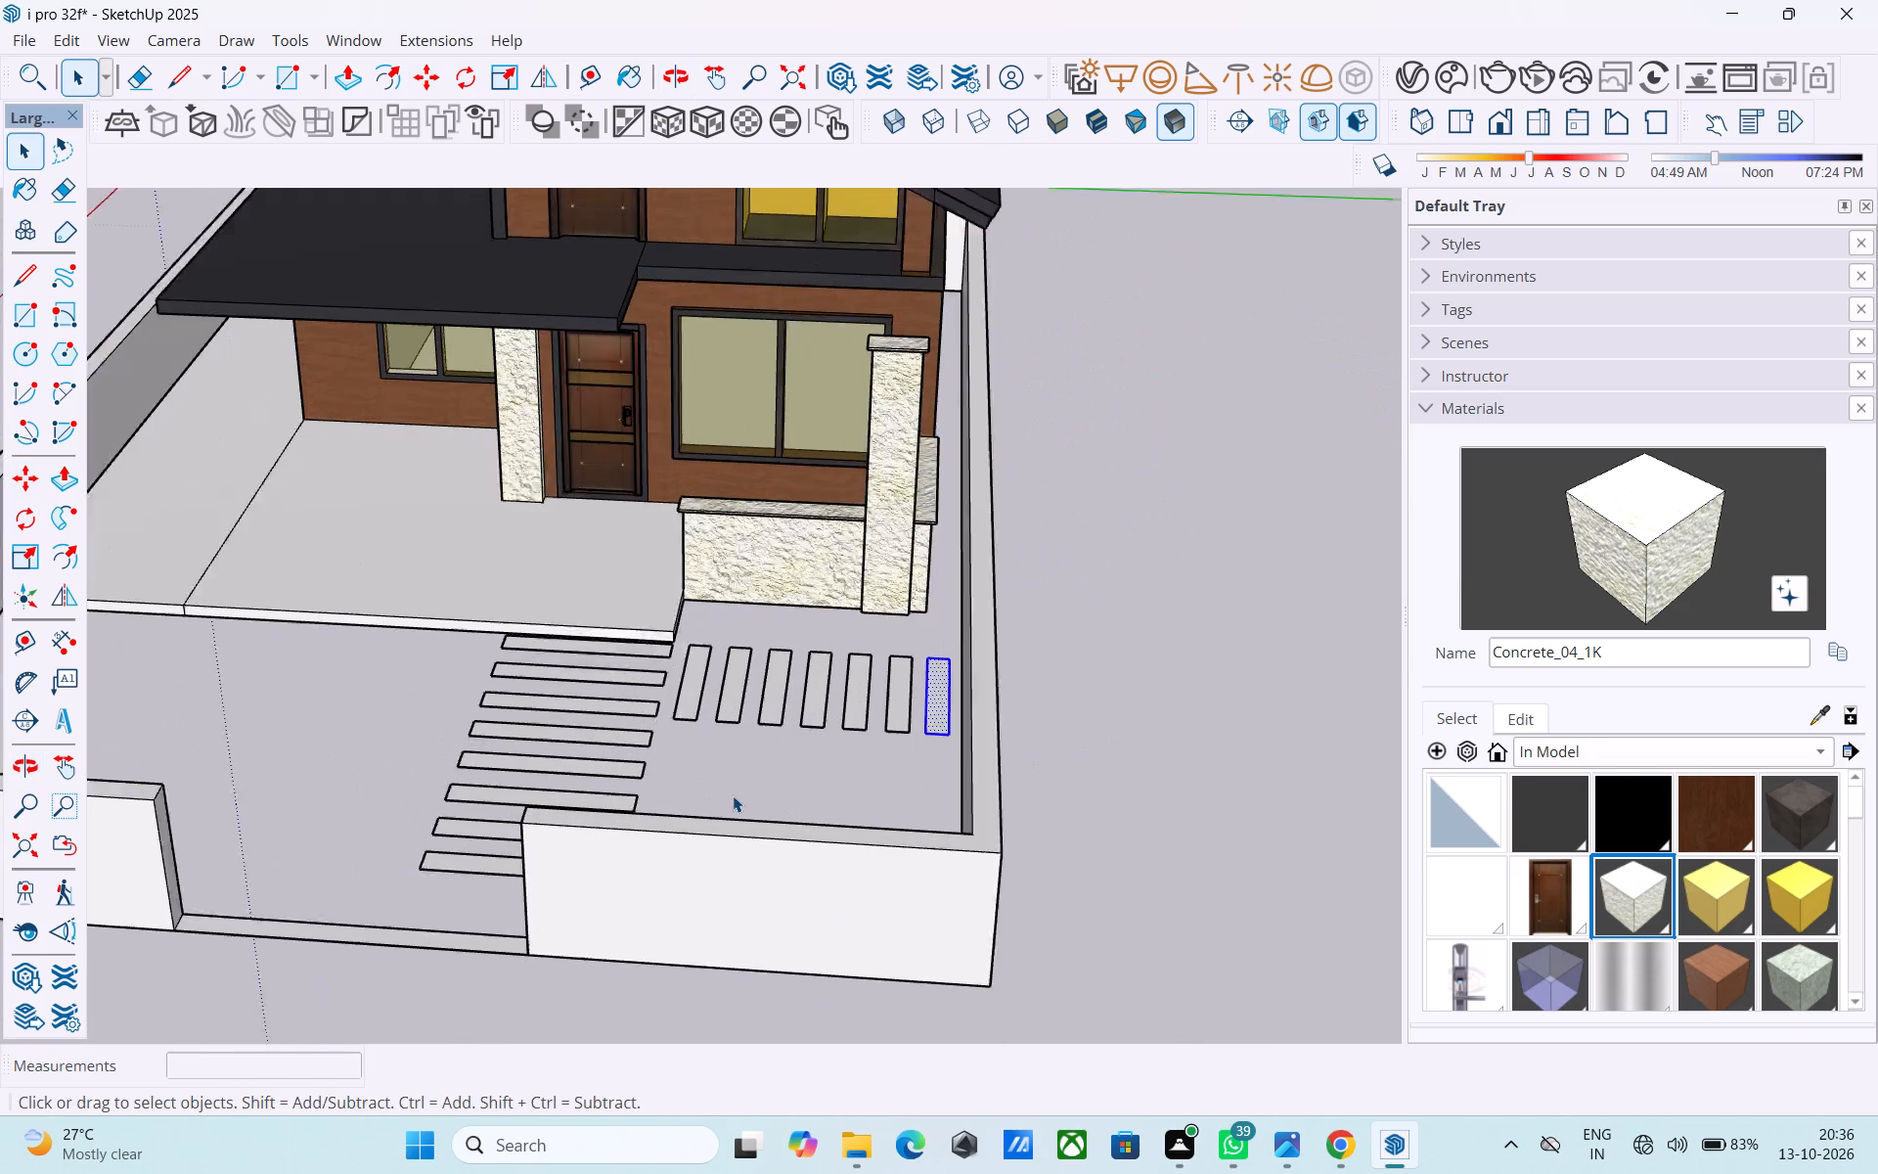
scroll(733, 795, "up", 2)
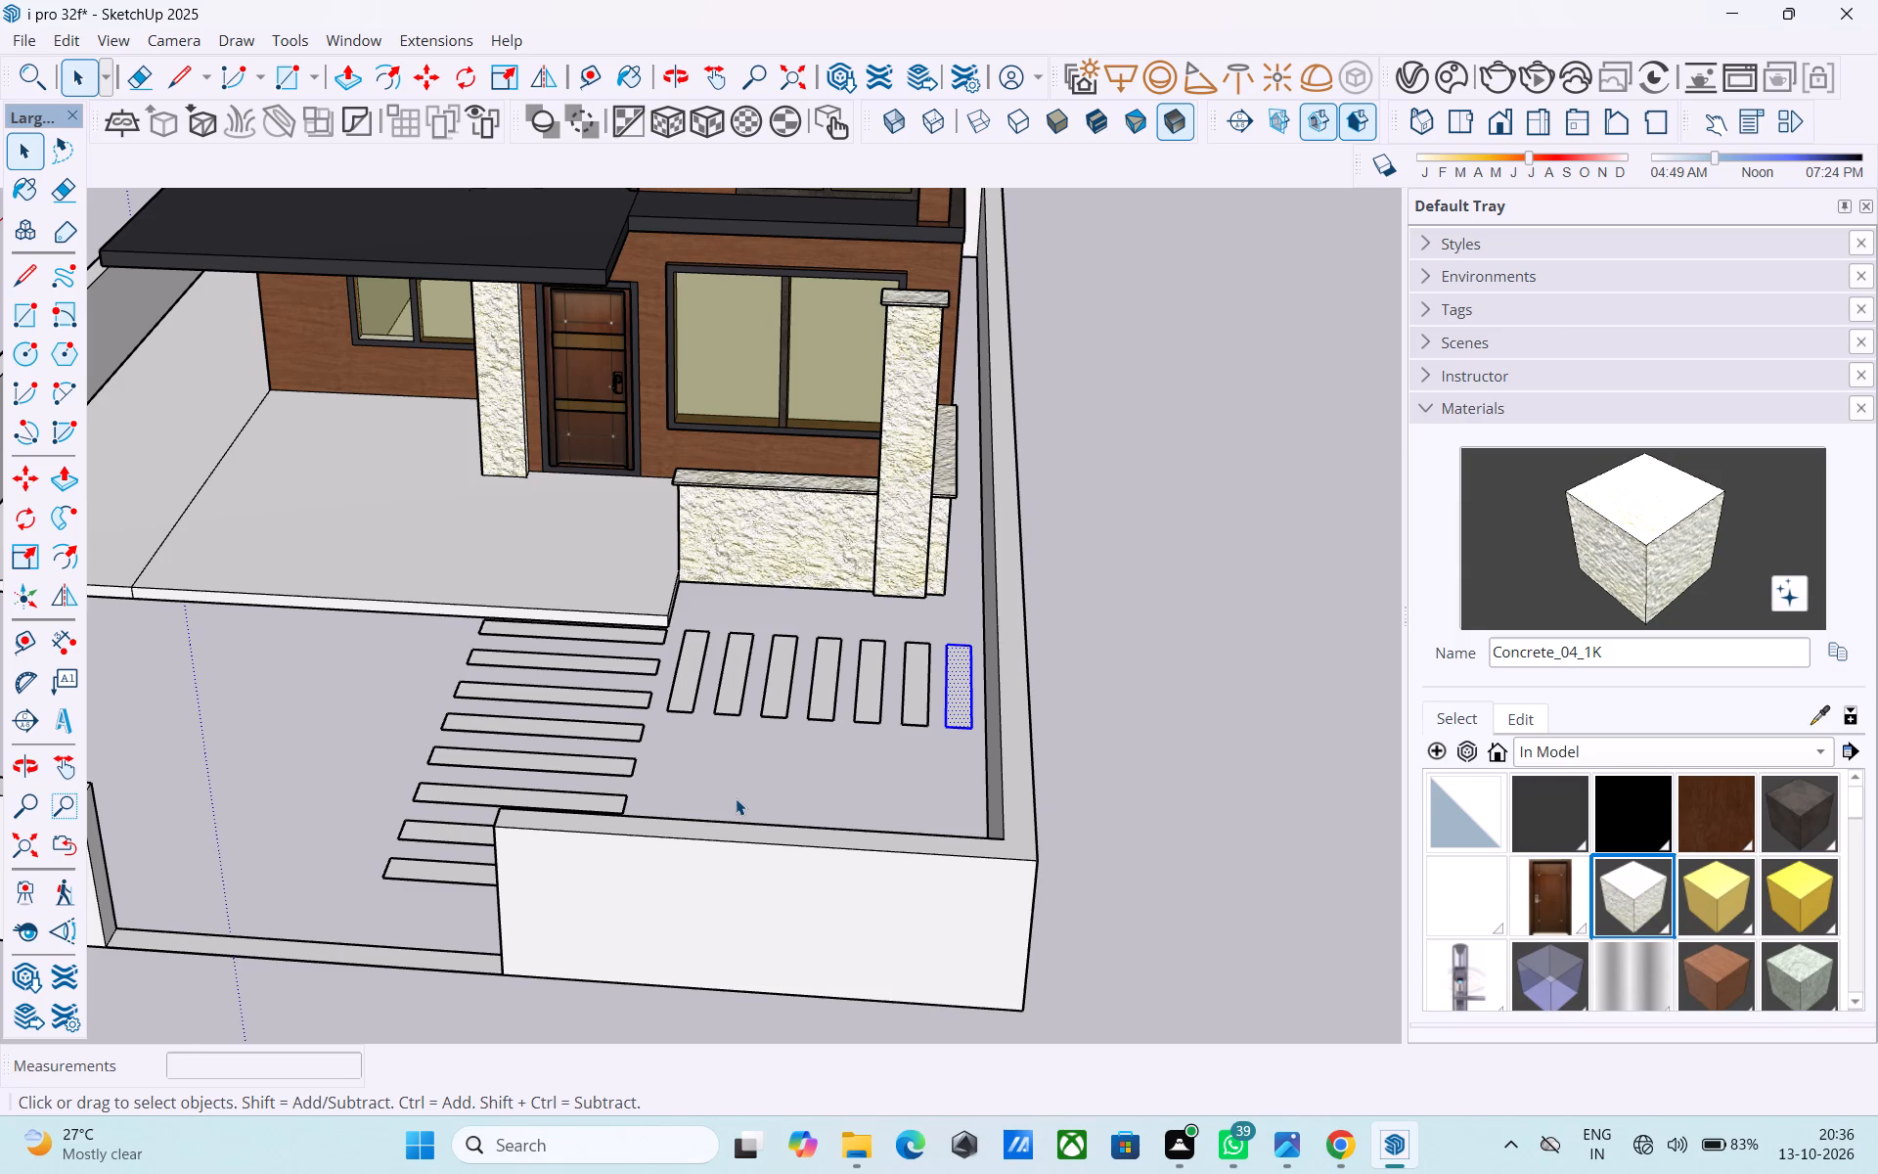
scroll(736, 798, "up", 2)
middle_click_drag(707, 652, 717, 657)
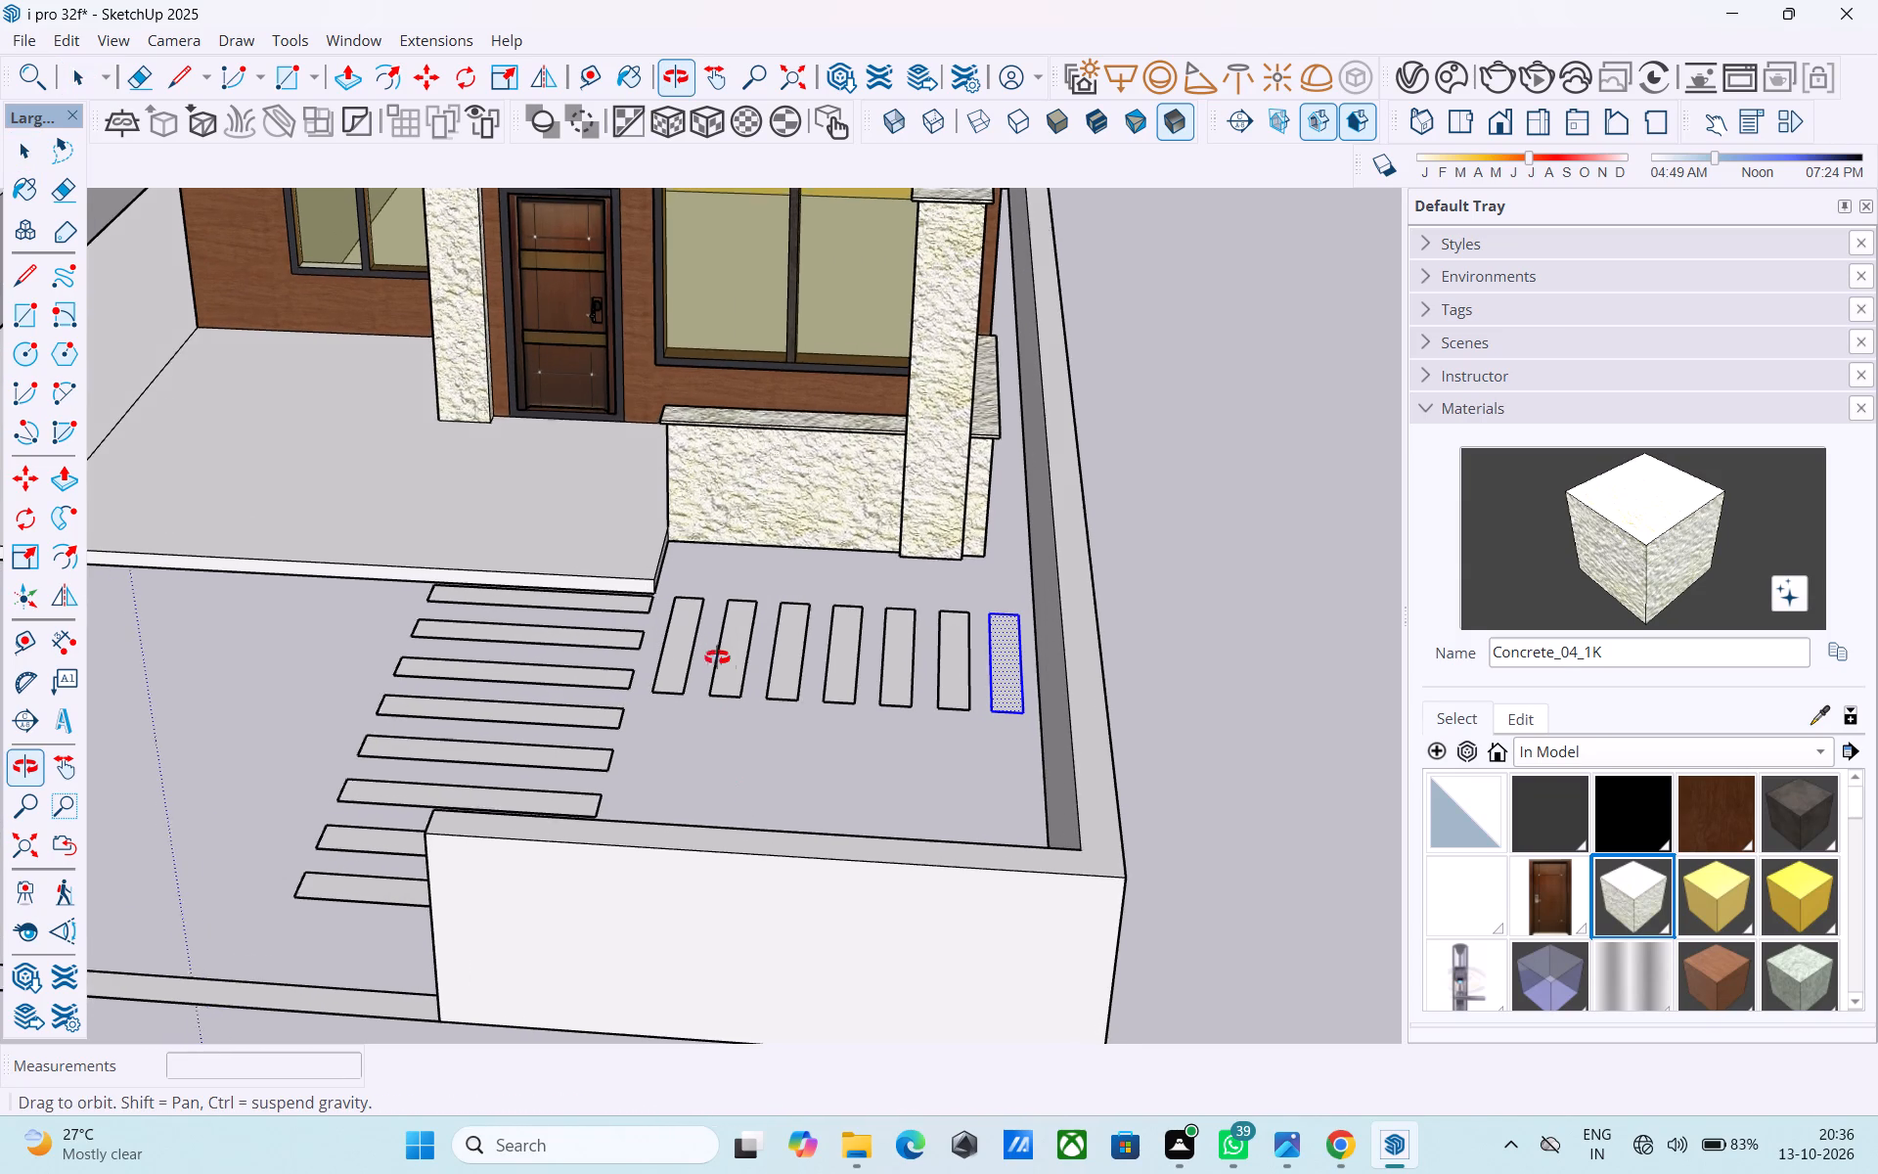
middle_click_drag(717, 657, 744, 818)
scroll(699, 772, "up", 4)
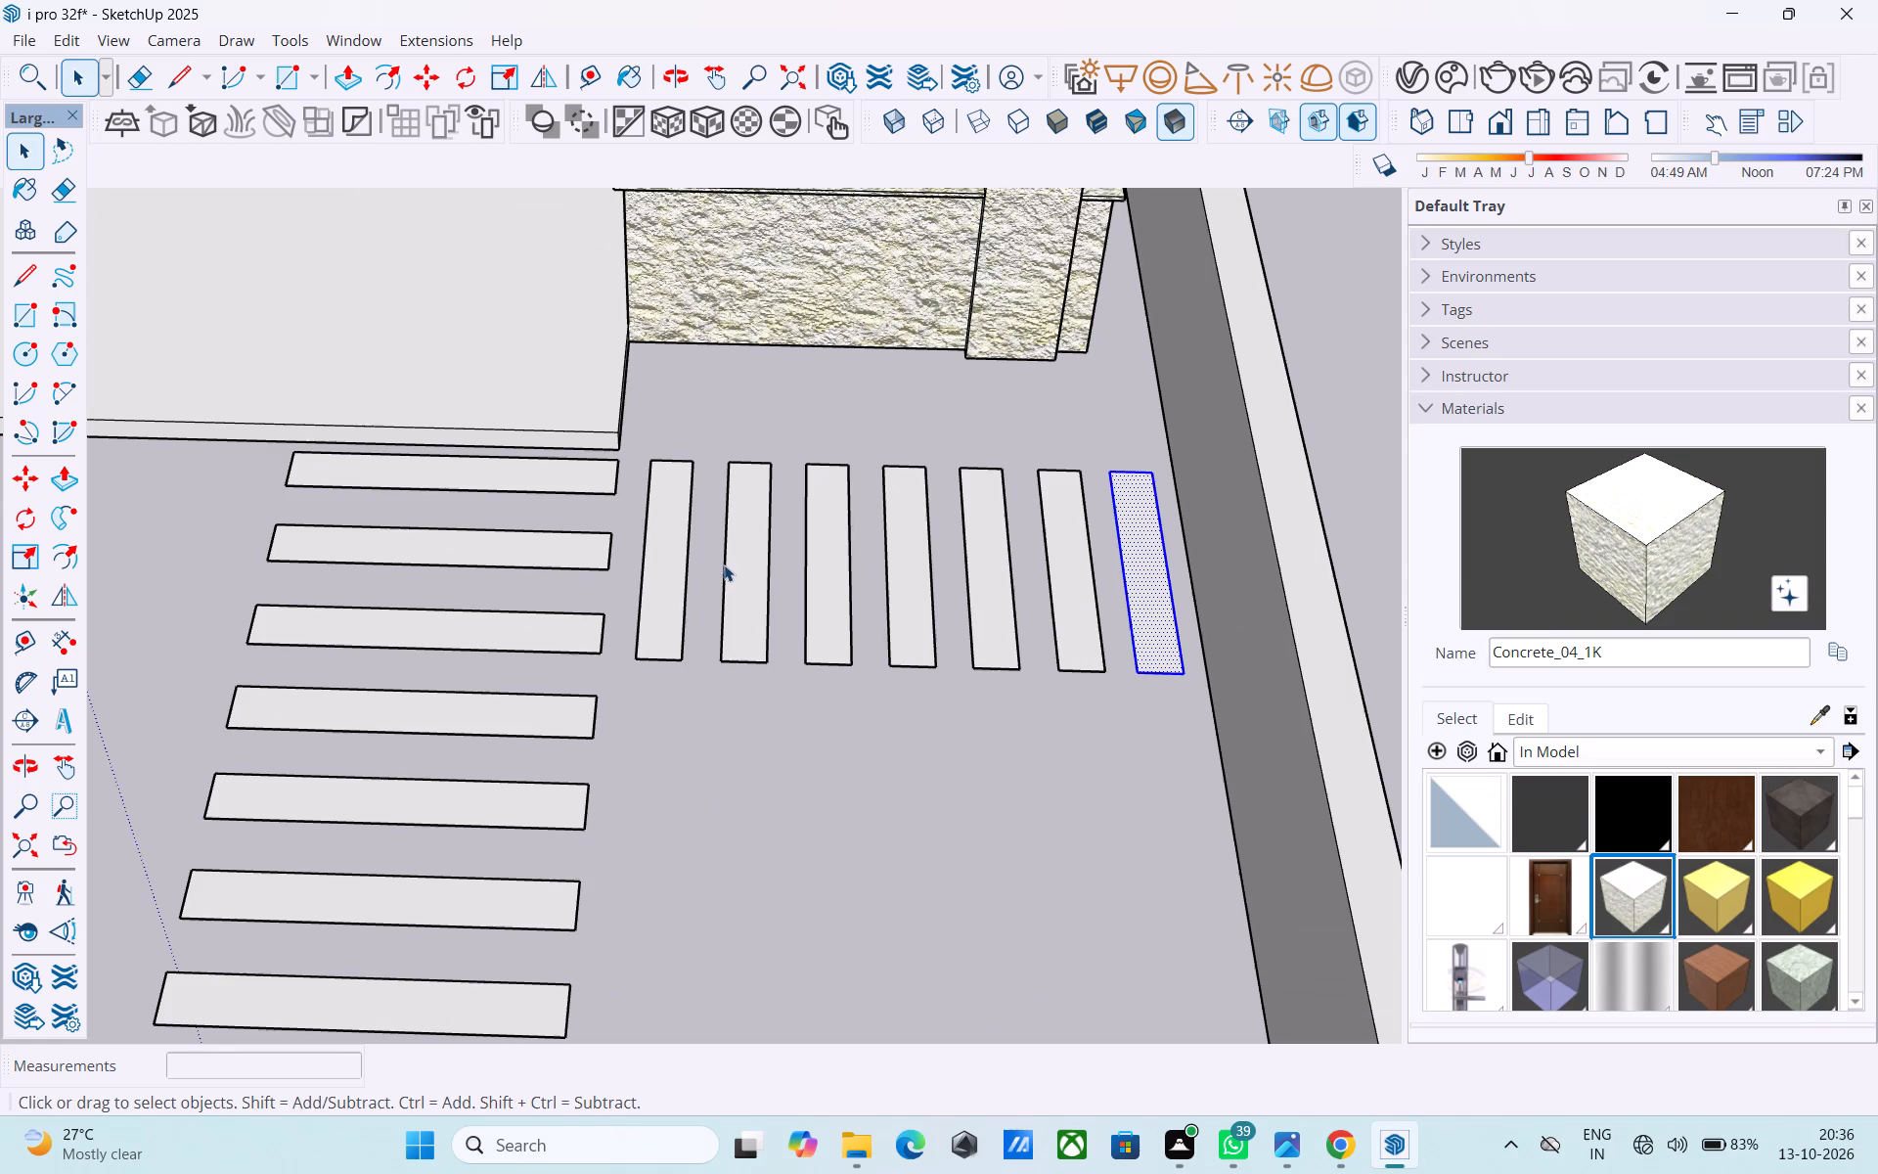
key("r")
scroll(696, 521, "up", 3)
left_click(695, 440)
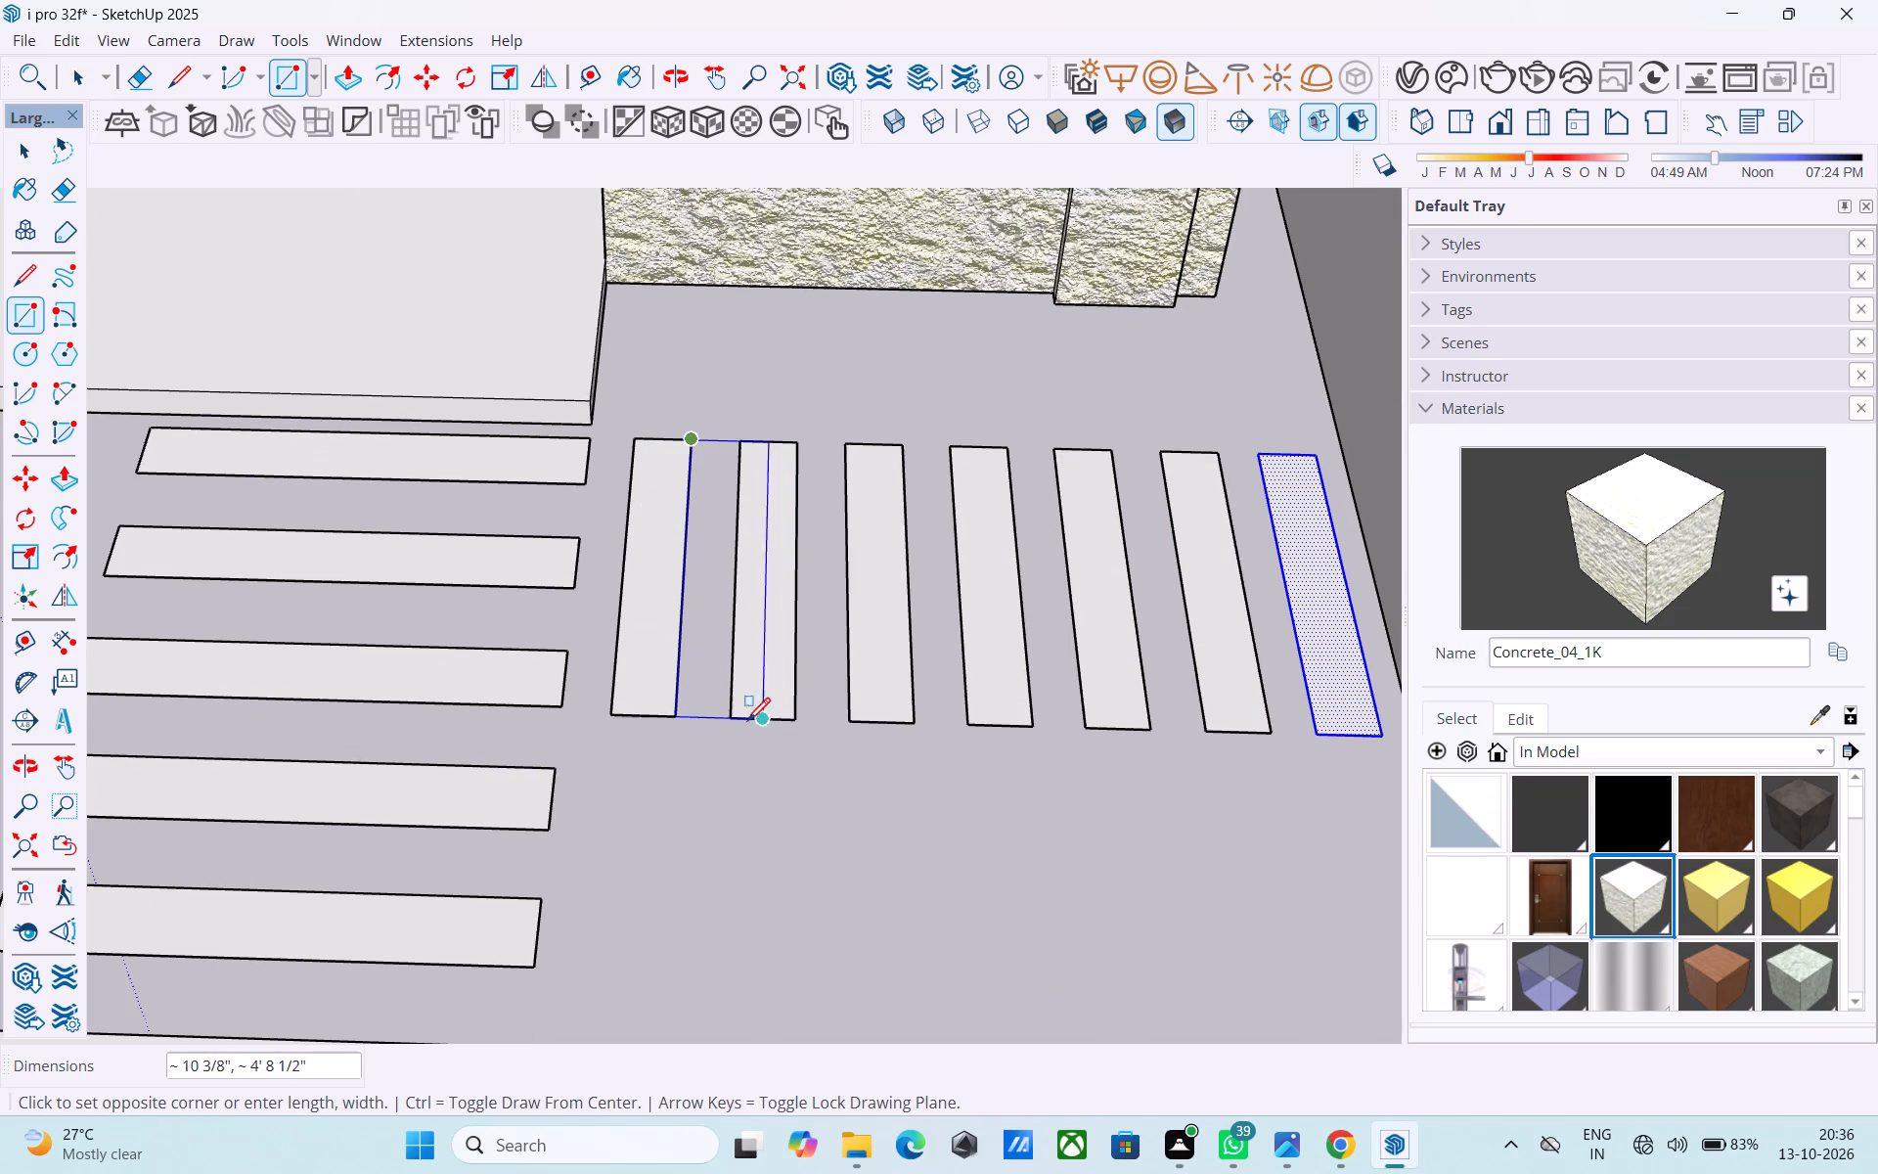
left_click(730, 718)
key("e")
left_click_drag(715, 659, 674, 644)
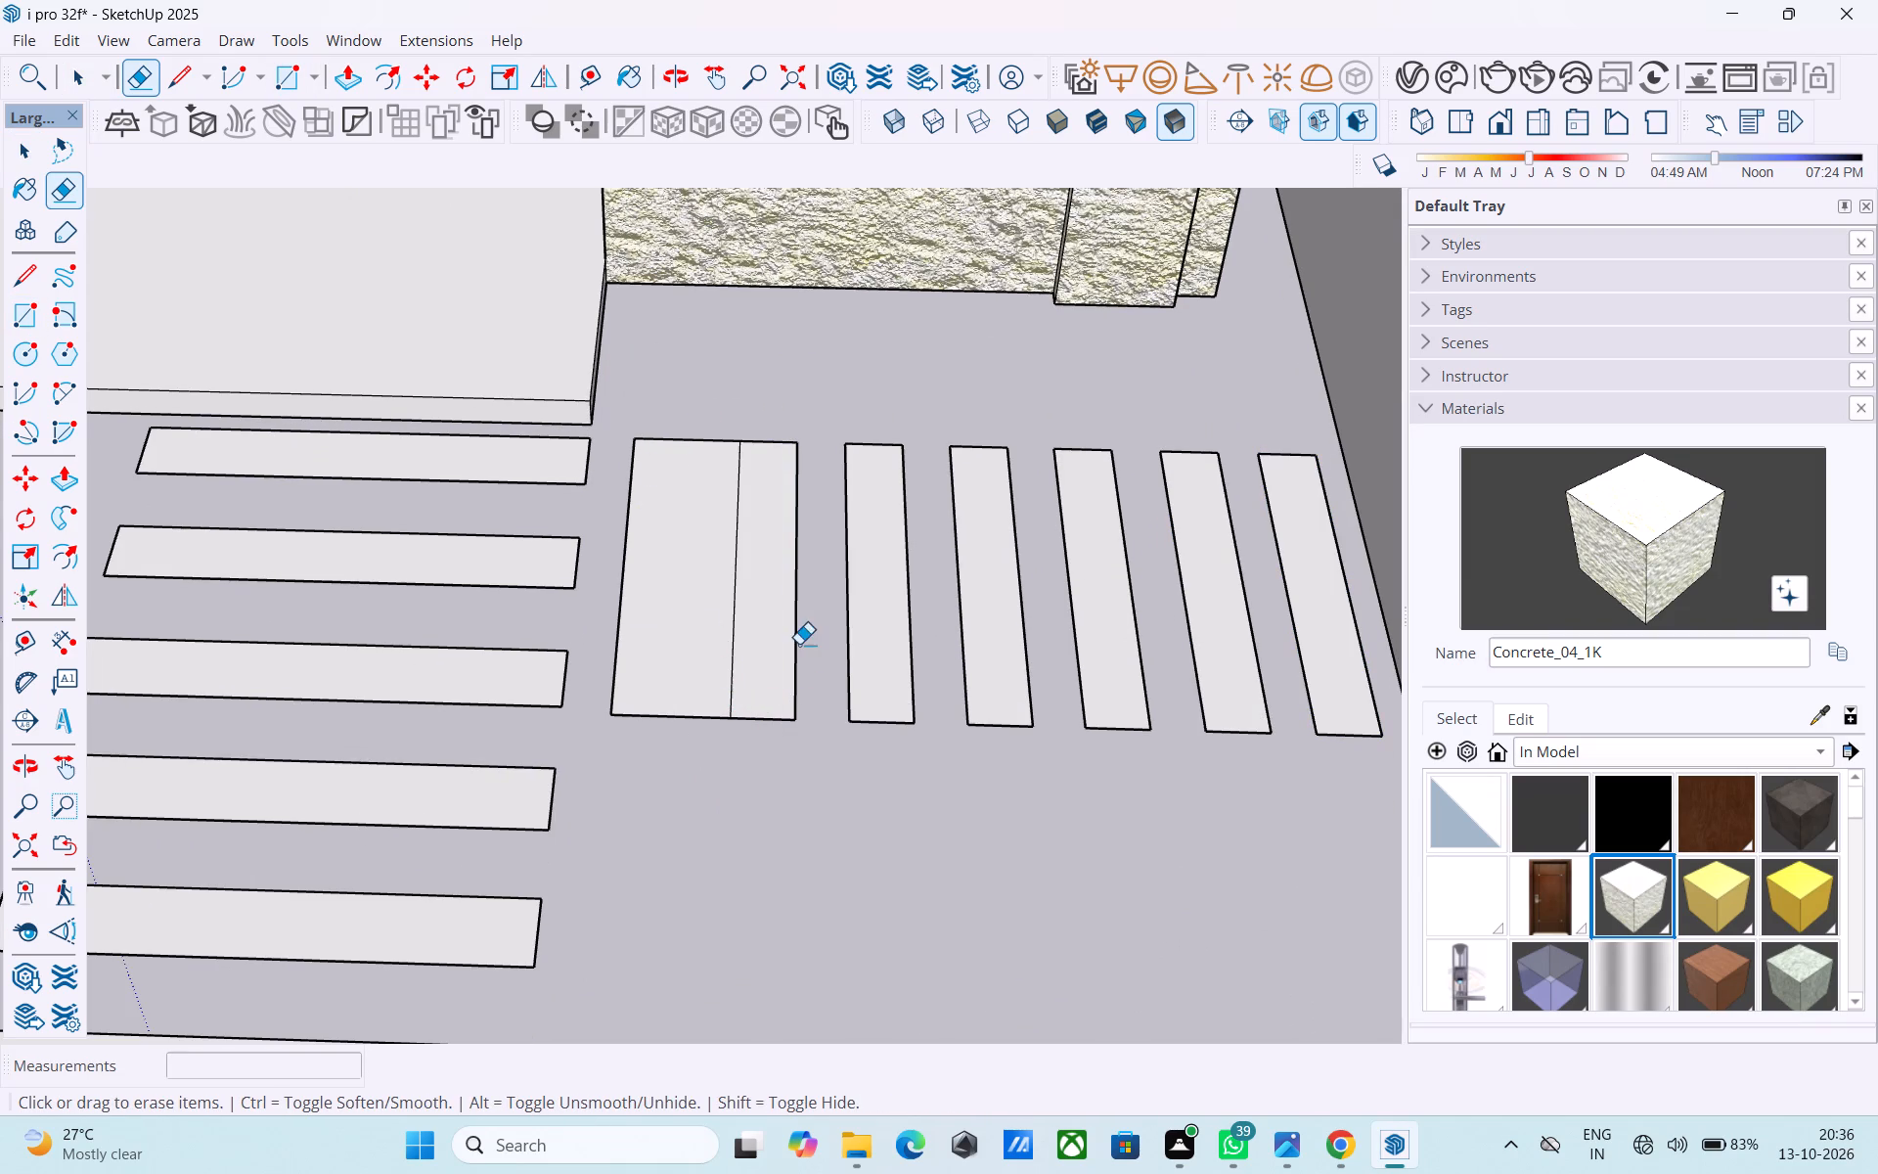
left_click_drag(731, 634, 709, 641)
key("space")
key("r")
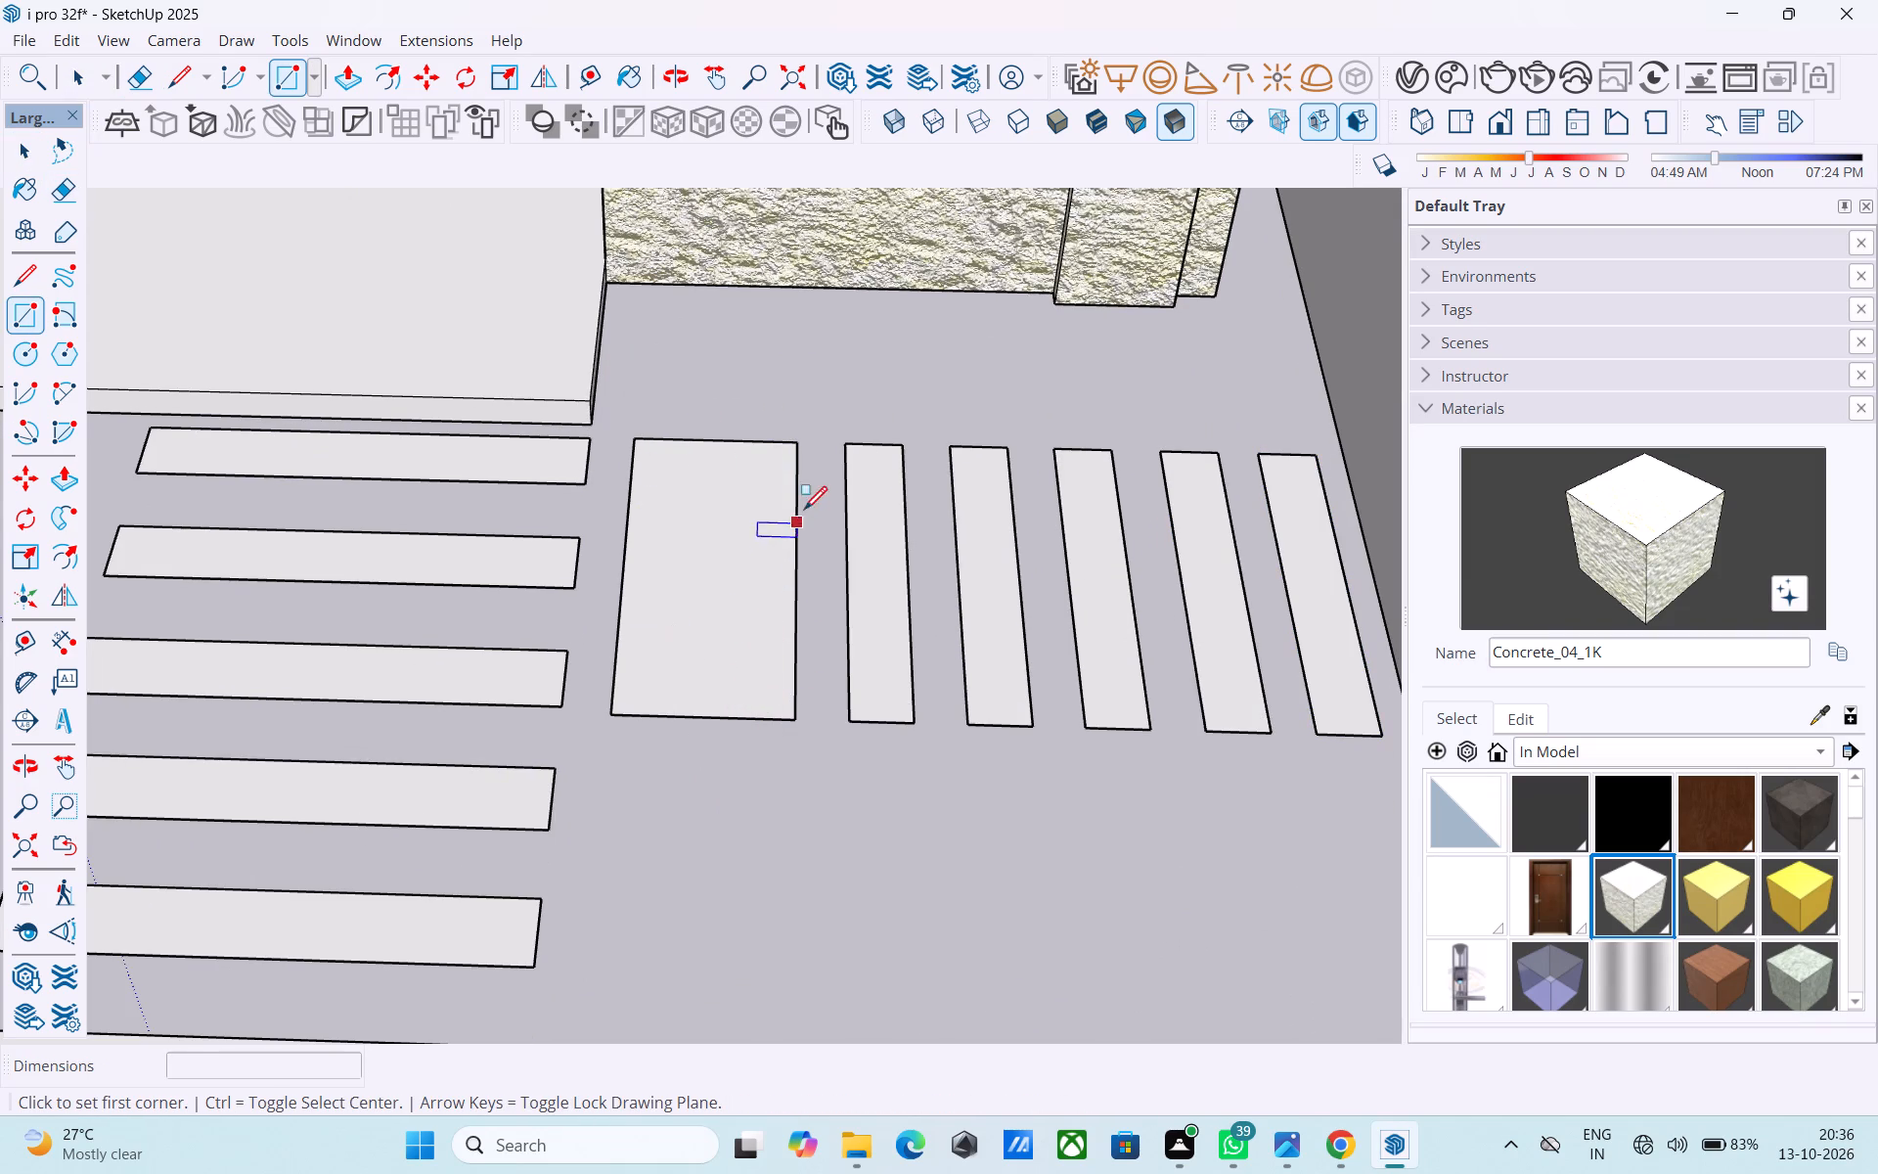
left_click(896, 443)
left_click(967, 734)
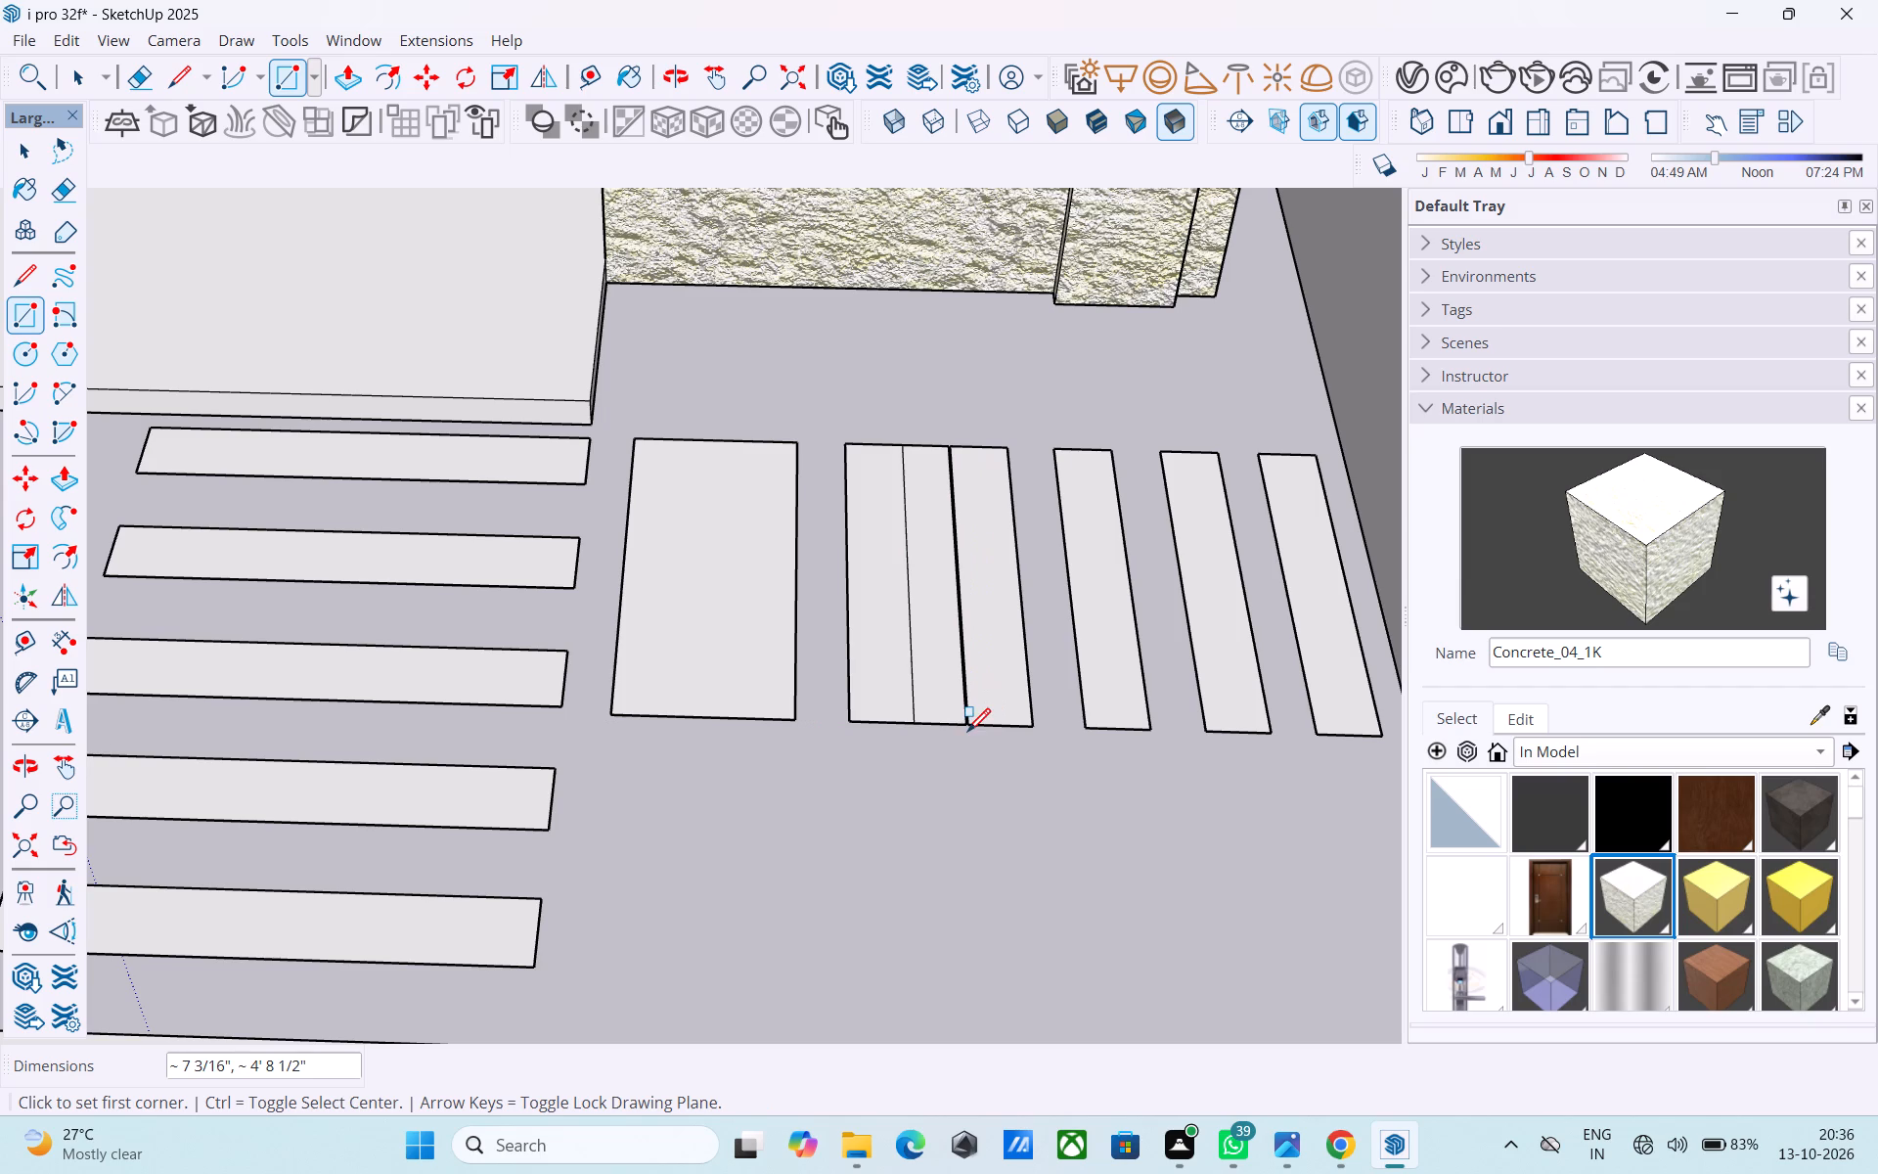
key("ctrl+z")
Fill the gap between the third and fourth perpendicular strips with a rectangle and erase the inner edges to form a second wide slab.
left_click(905, 447)
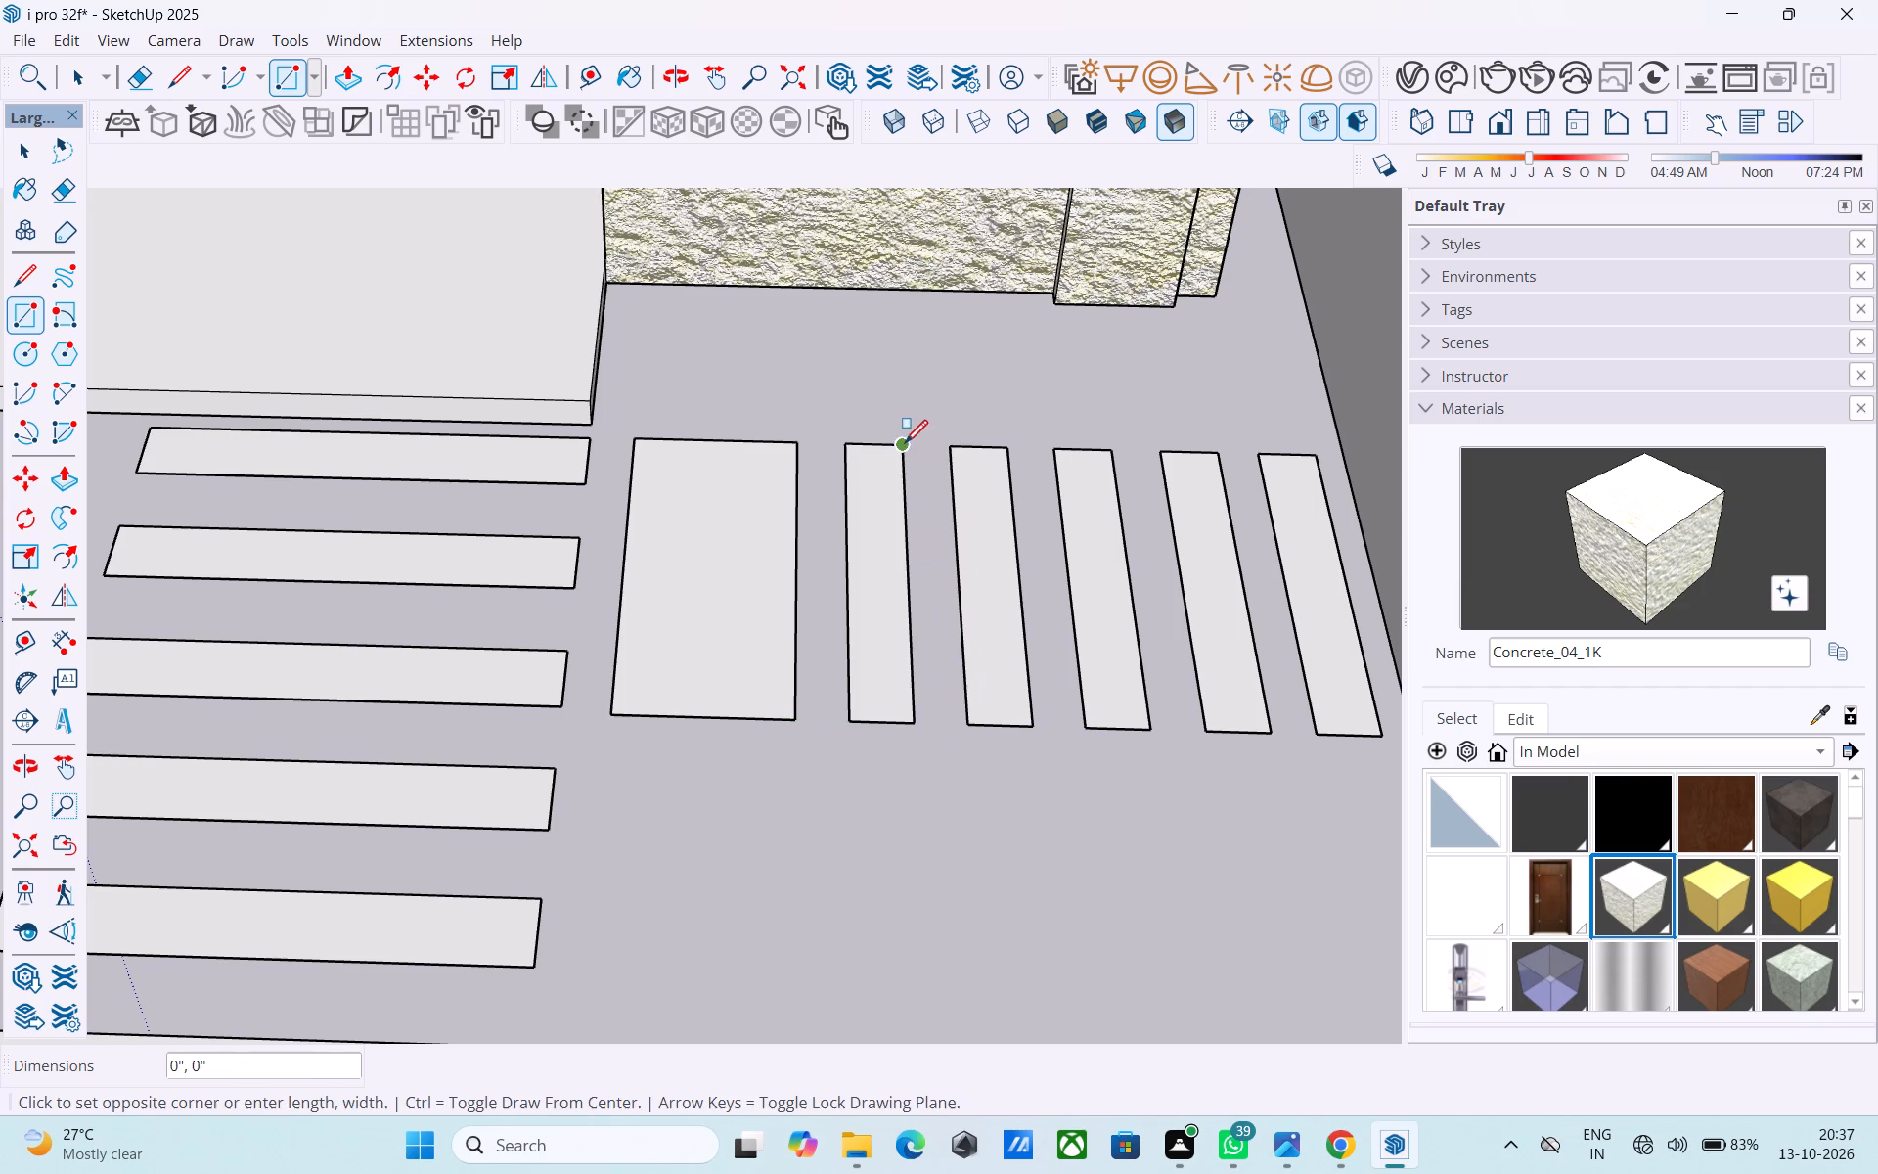
left_click(975, 727)
key("e")
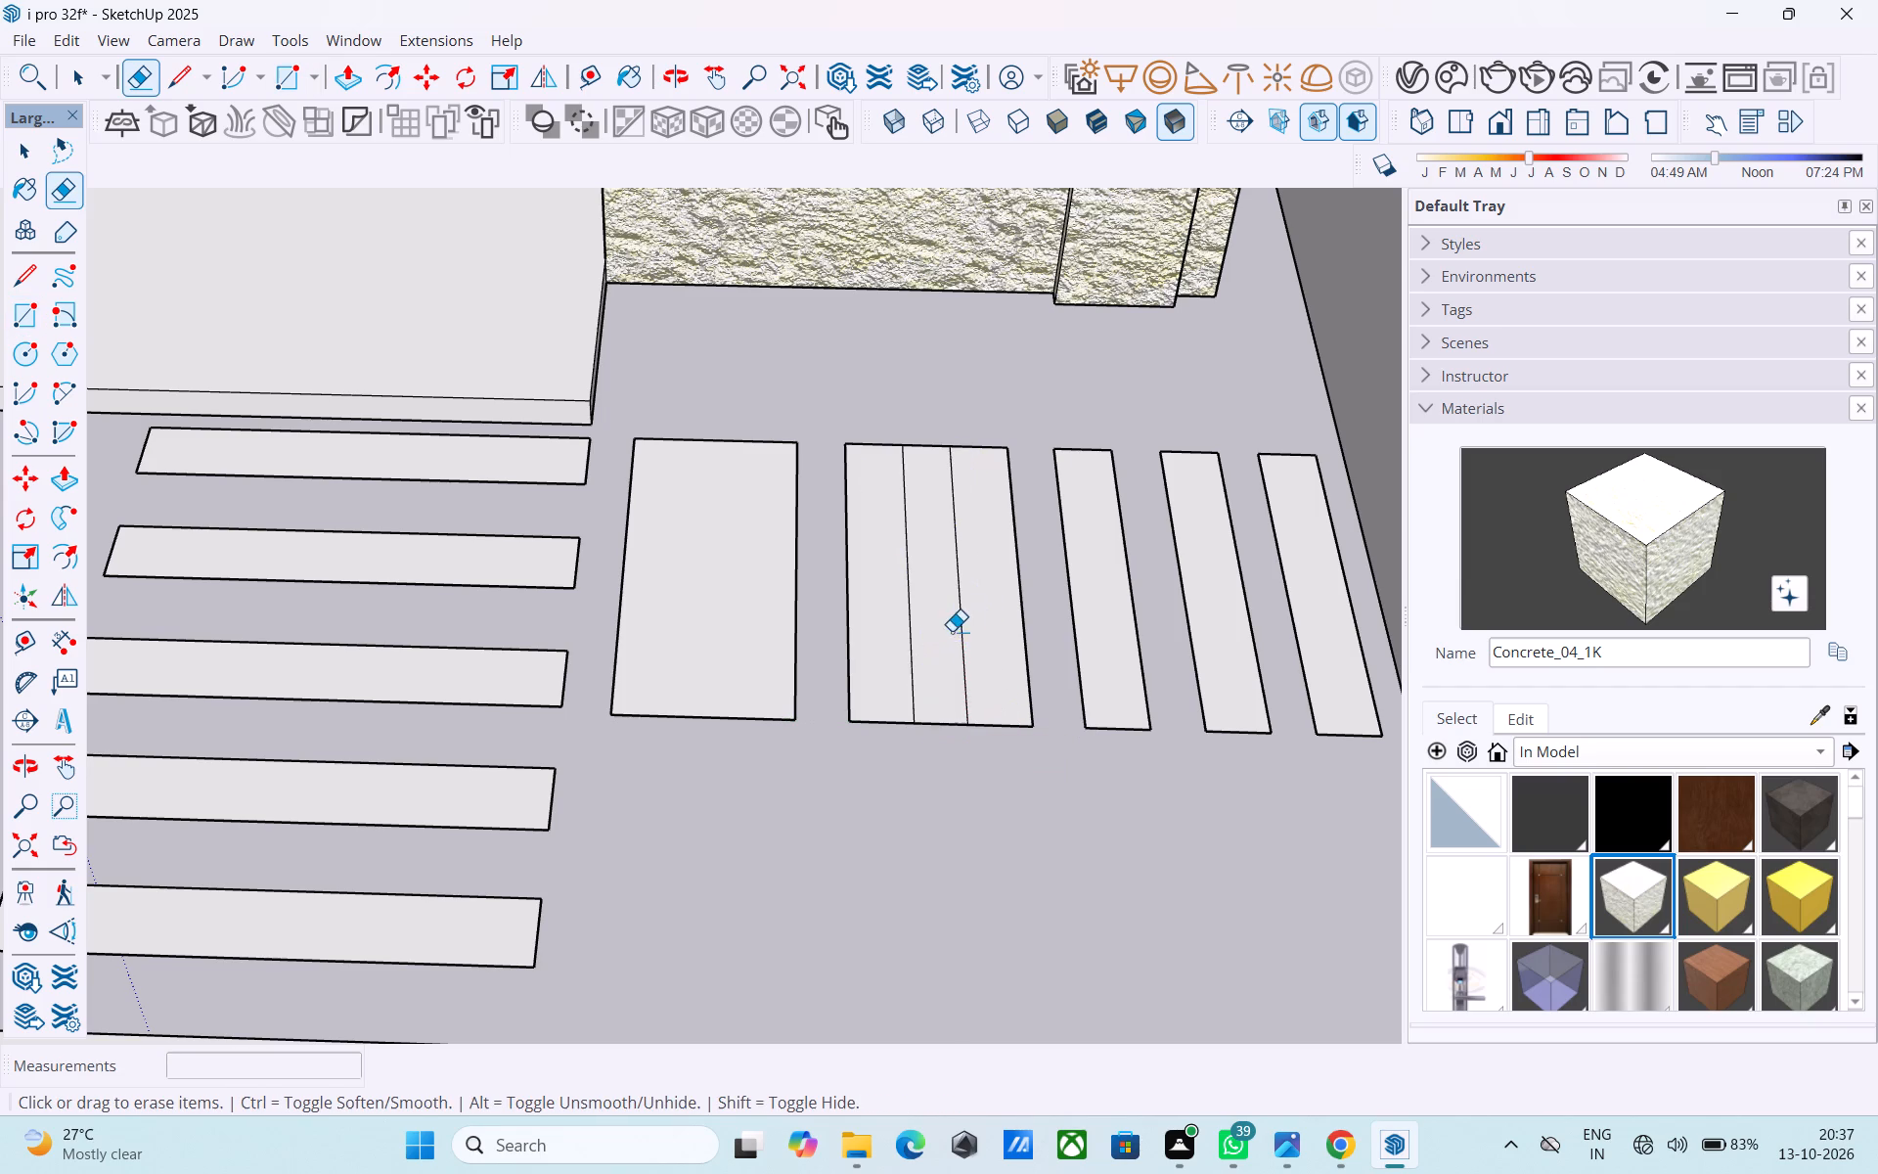
left_click_drag(952, 631, 910, 640)
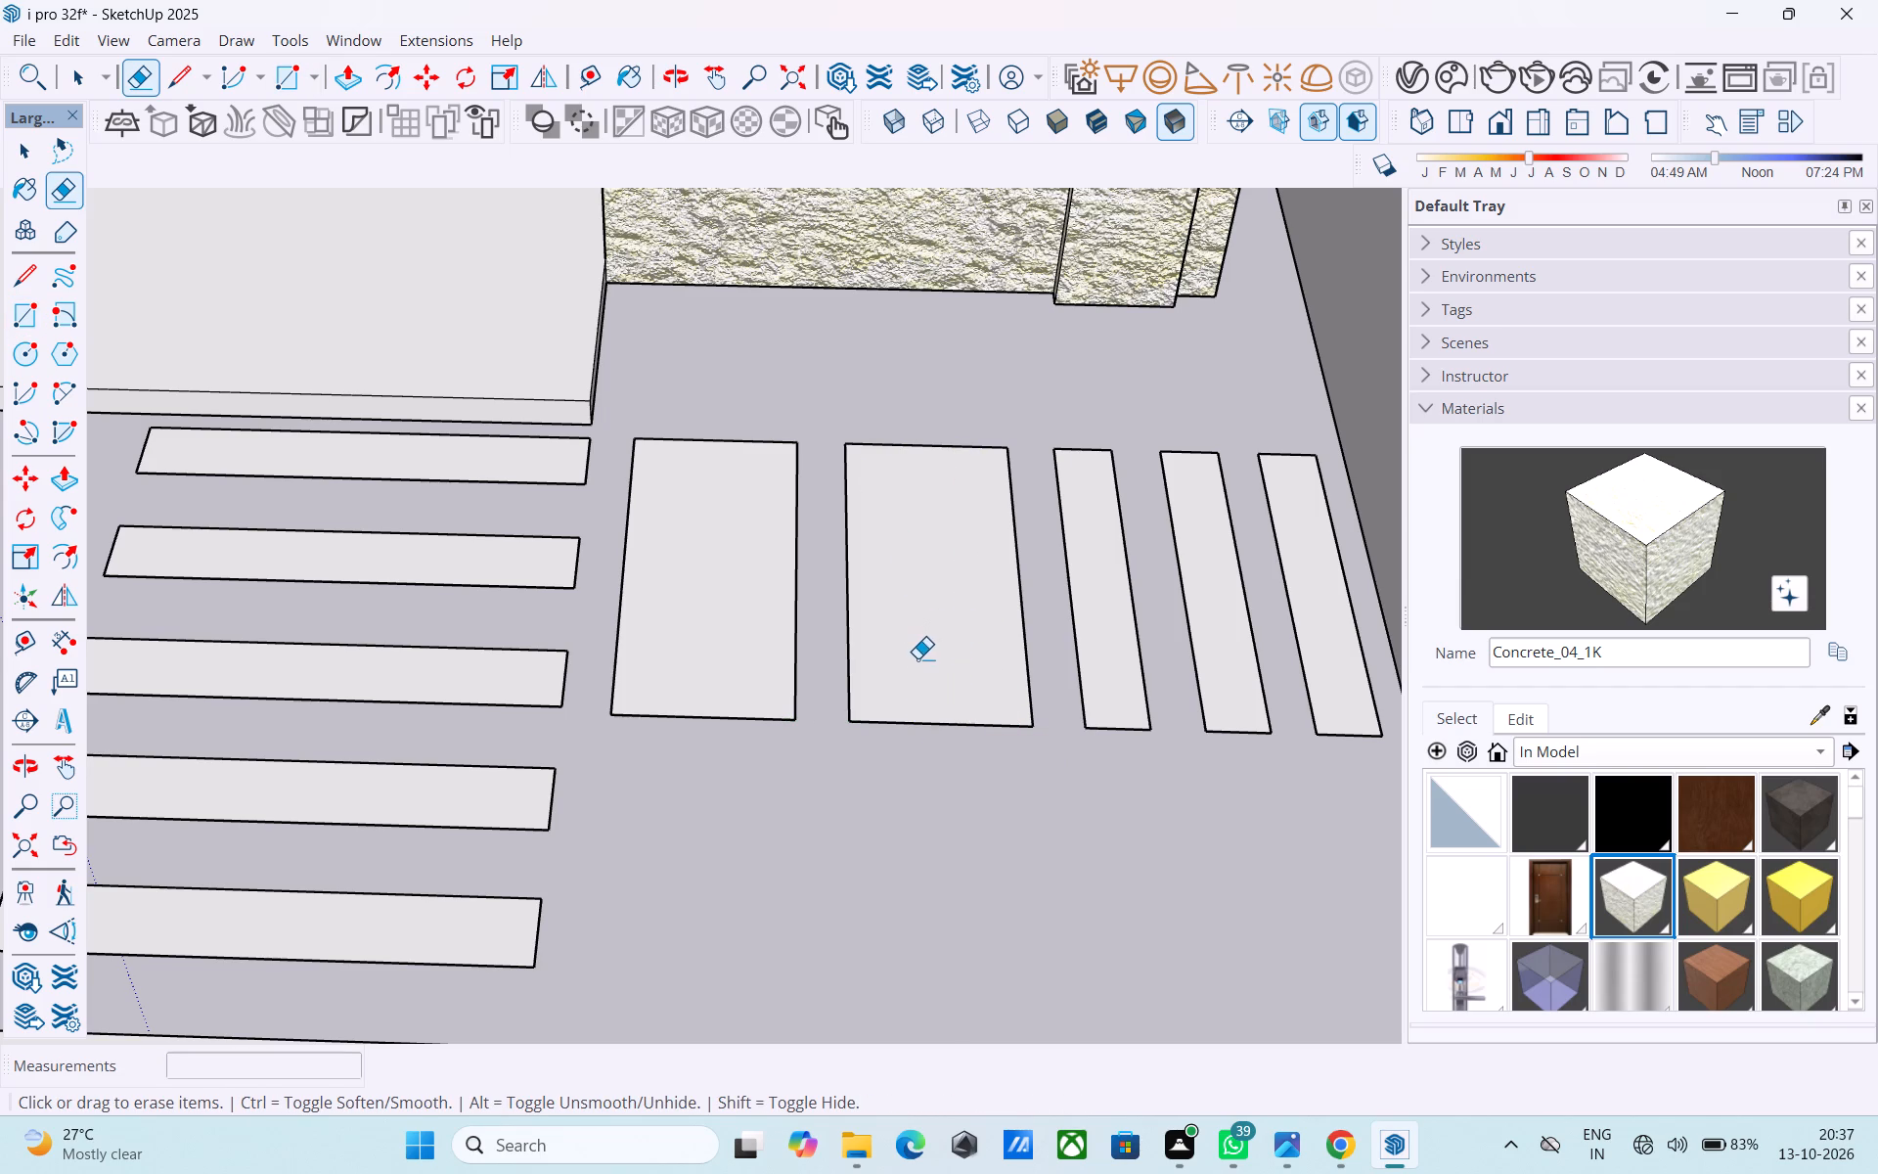
Fill the gap between the fifth and sixth perpendicular strips with a rectangle and erase the inner edges to form a third wide slab.
middle_click_drag(917, 658, 692, 685)
scroll(695, 681, "down", 6)
scroll(861, 607, "up", 3)
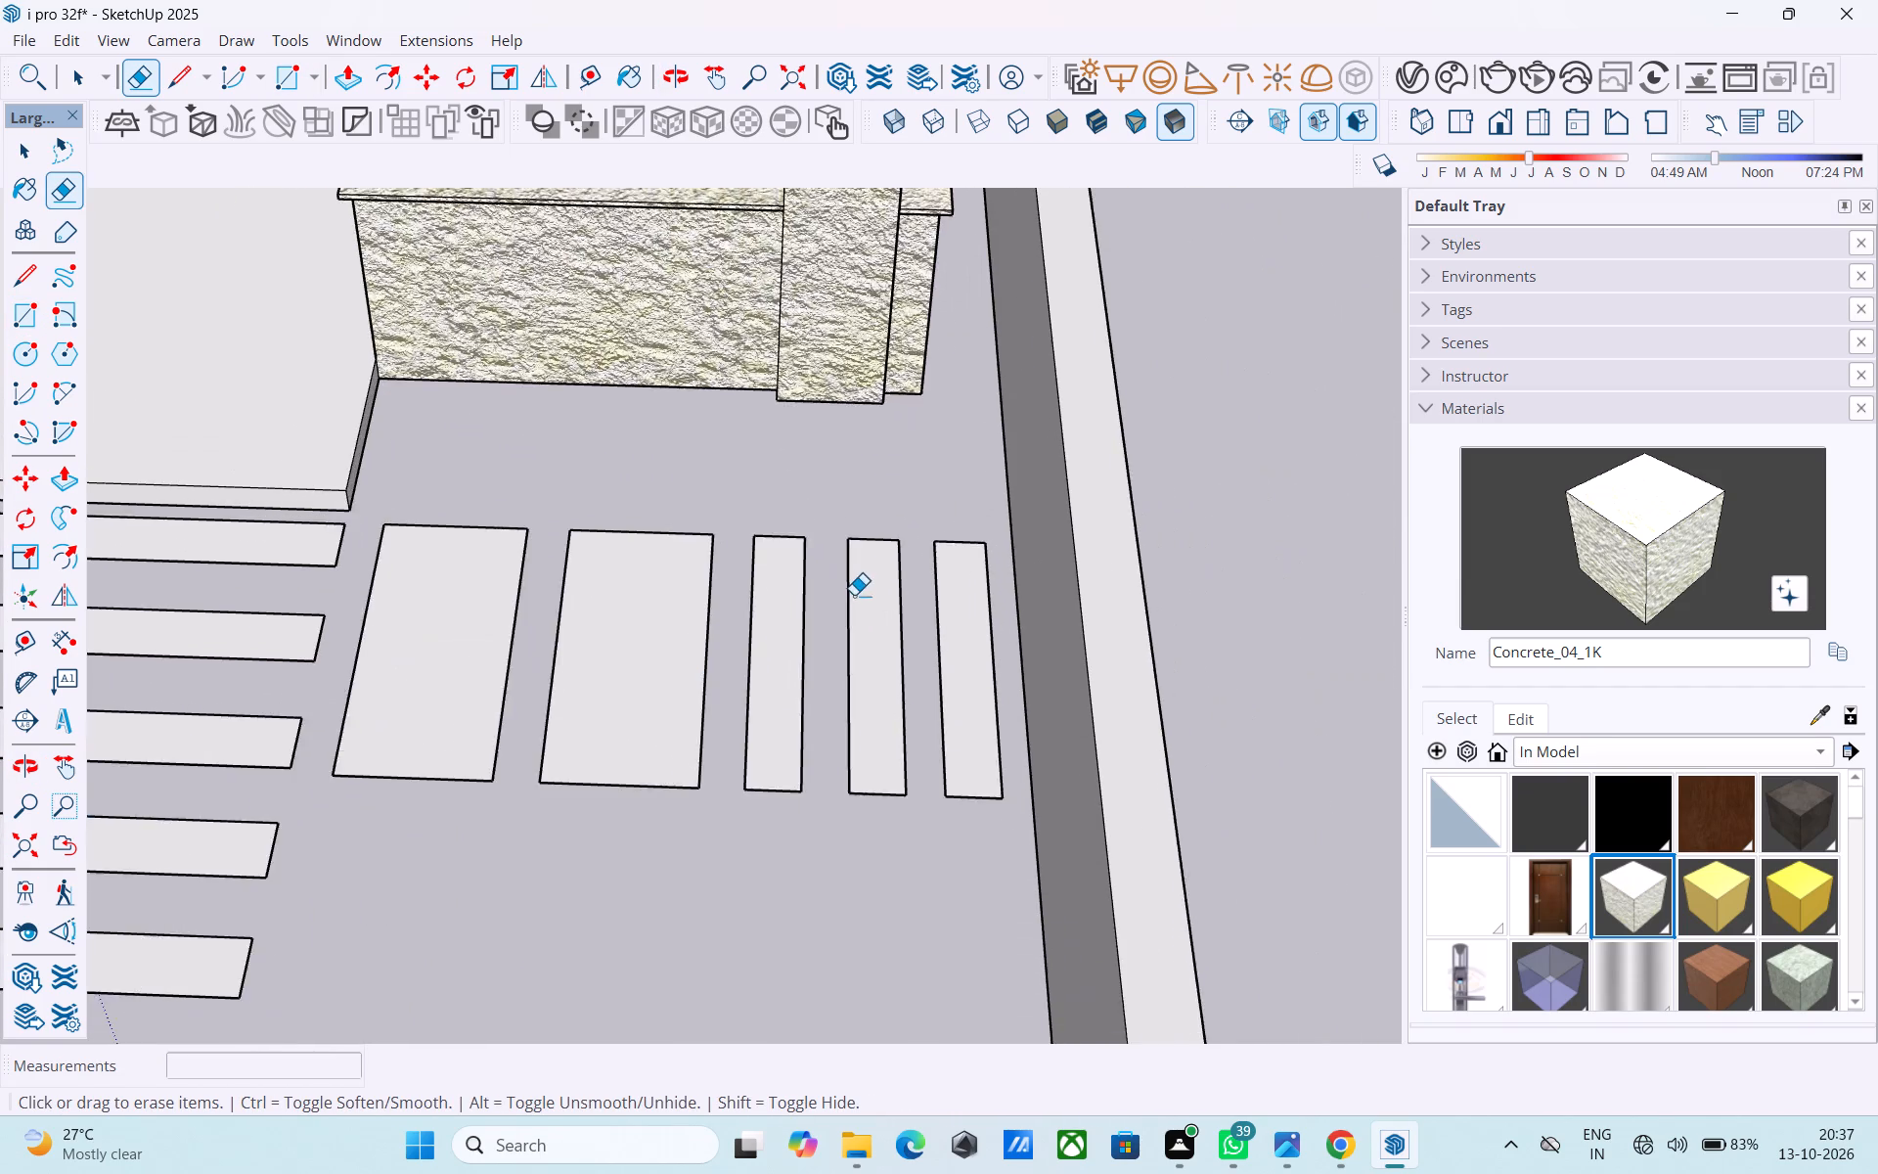
scroll(854, 595, "up", 4)
key("r")
left_click(791, 523)
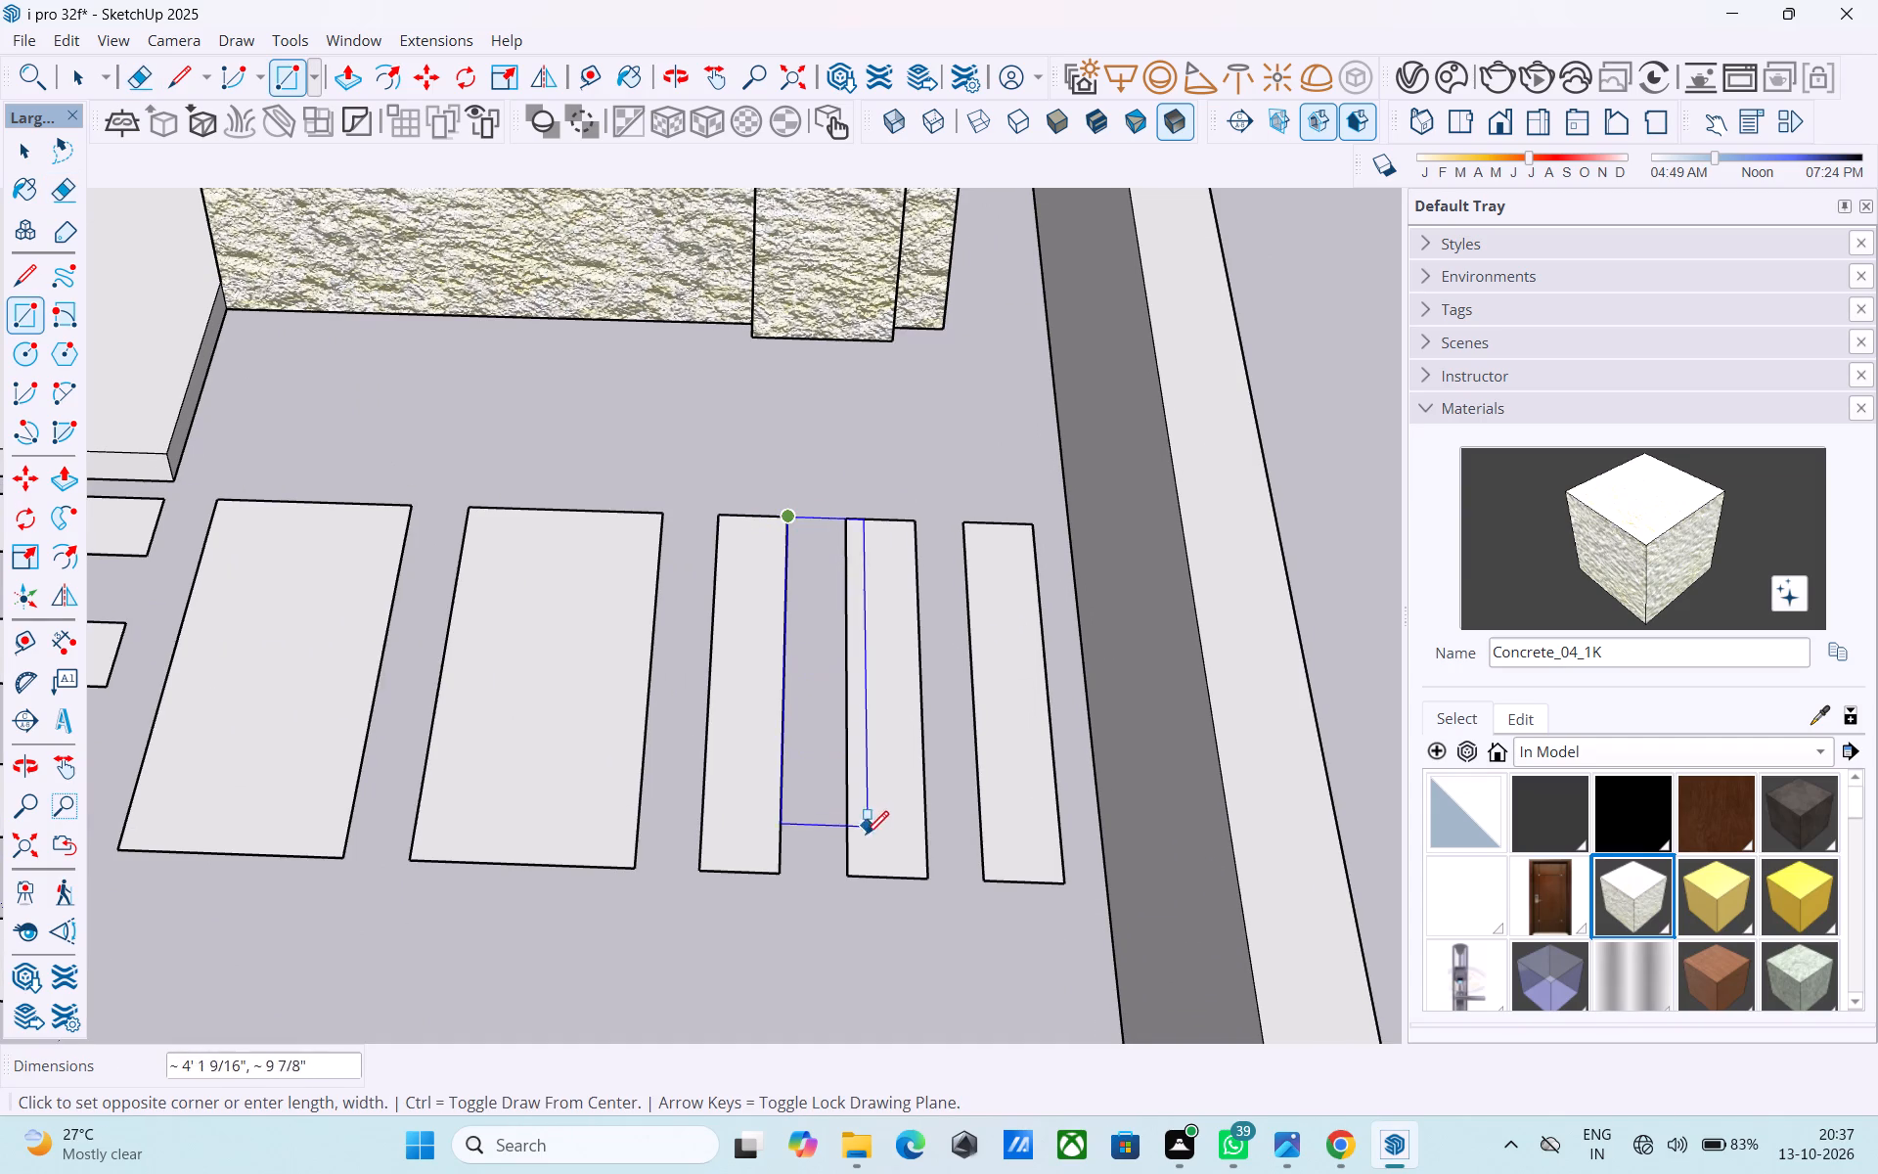
left_click(854, 871)
key("e")
left_click_drag(858, 774, 789, 749)
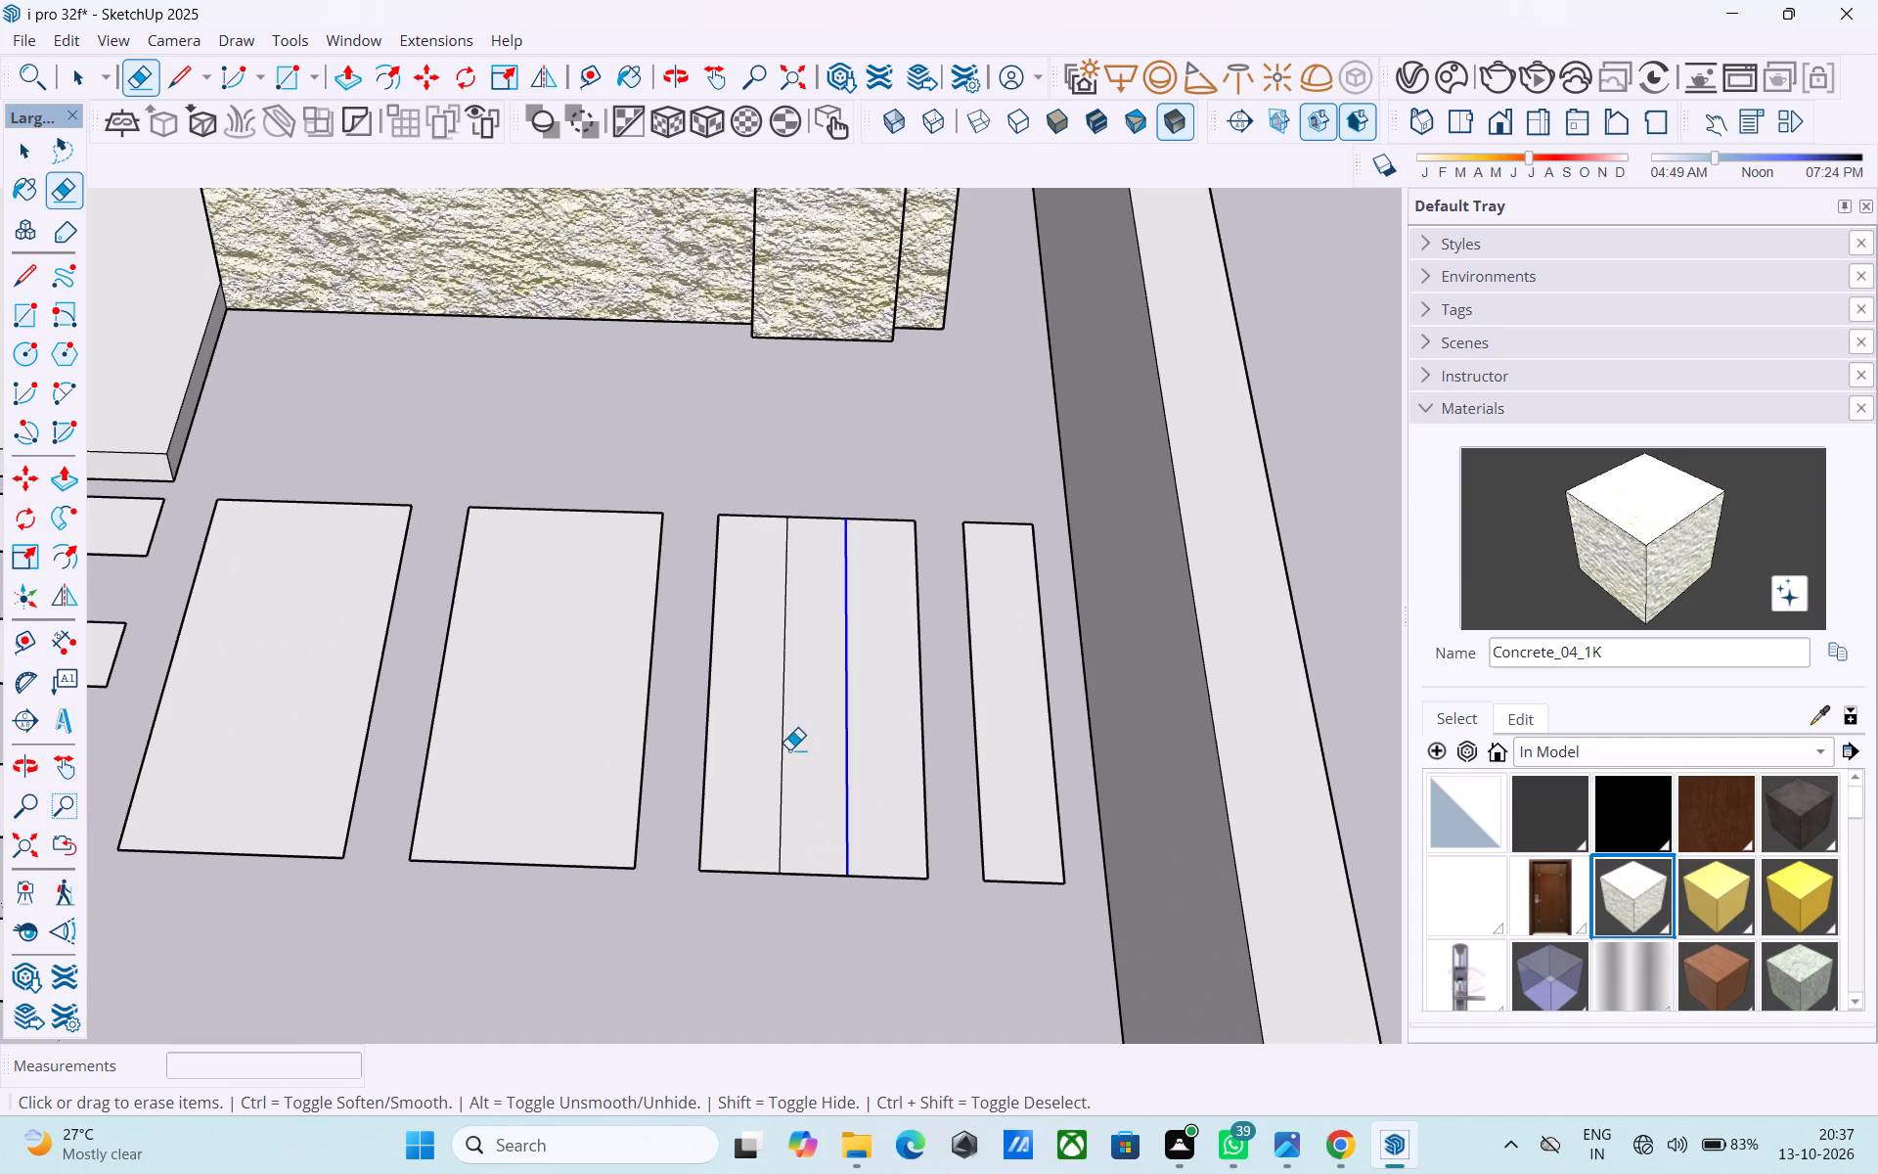
left_click_drag(789, 749, 786, 750)
Save the model.
scroll(787, 746, "down", 10)
middle_click_drag(825, 944, 924, 657)
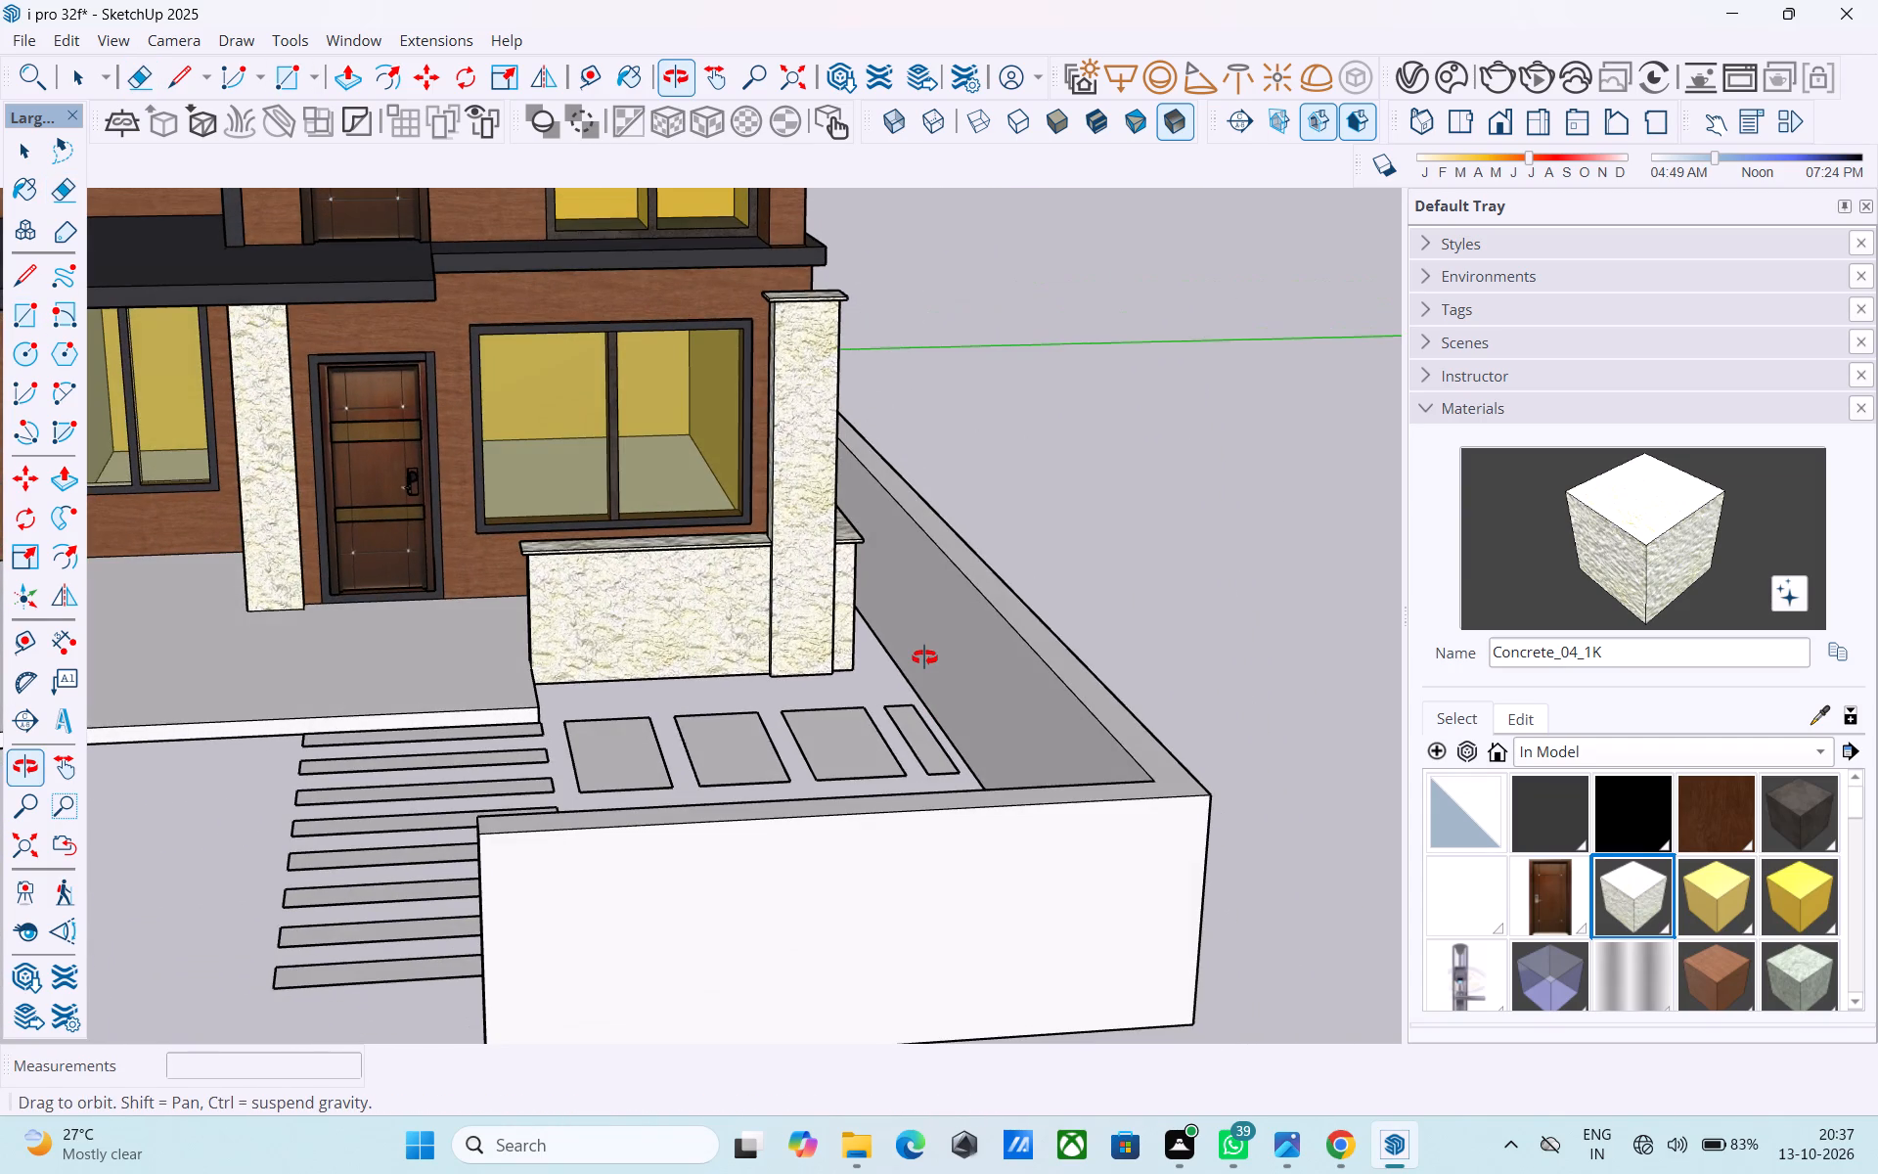
middle_click_drag(924, 657, 910, 644)
key("space")
scroll(904, 643, "down", 5)
key("ctrl+s")
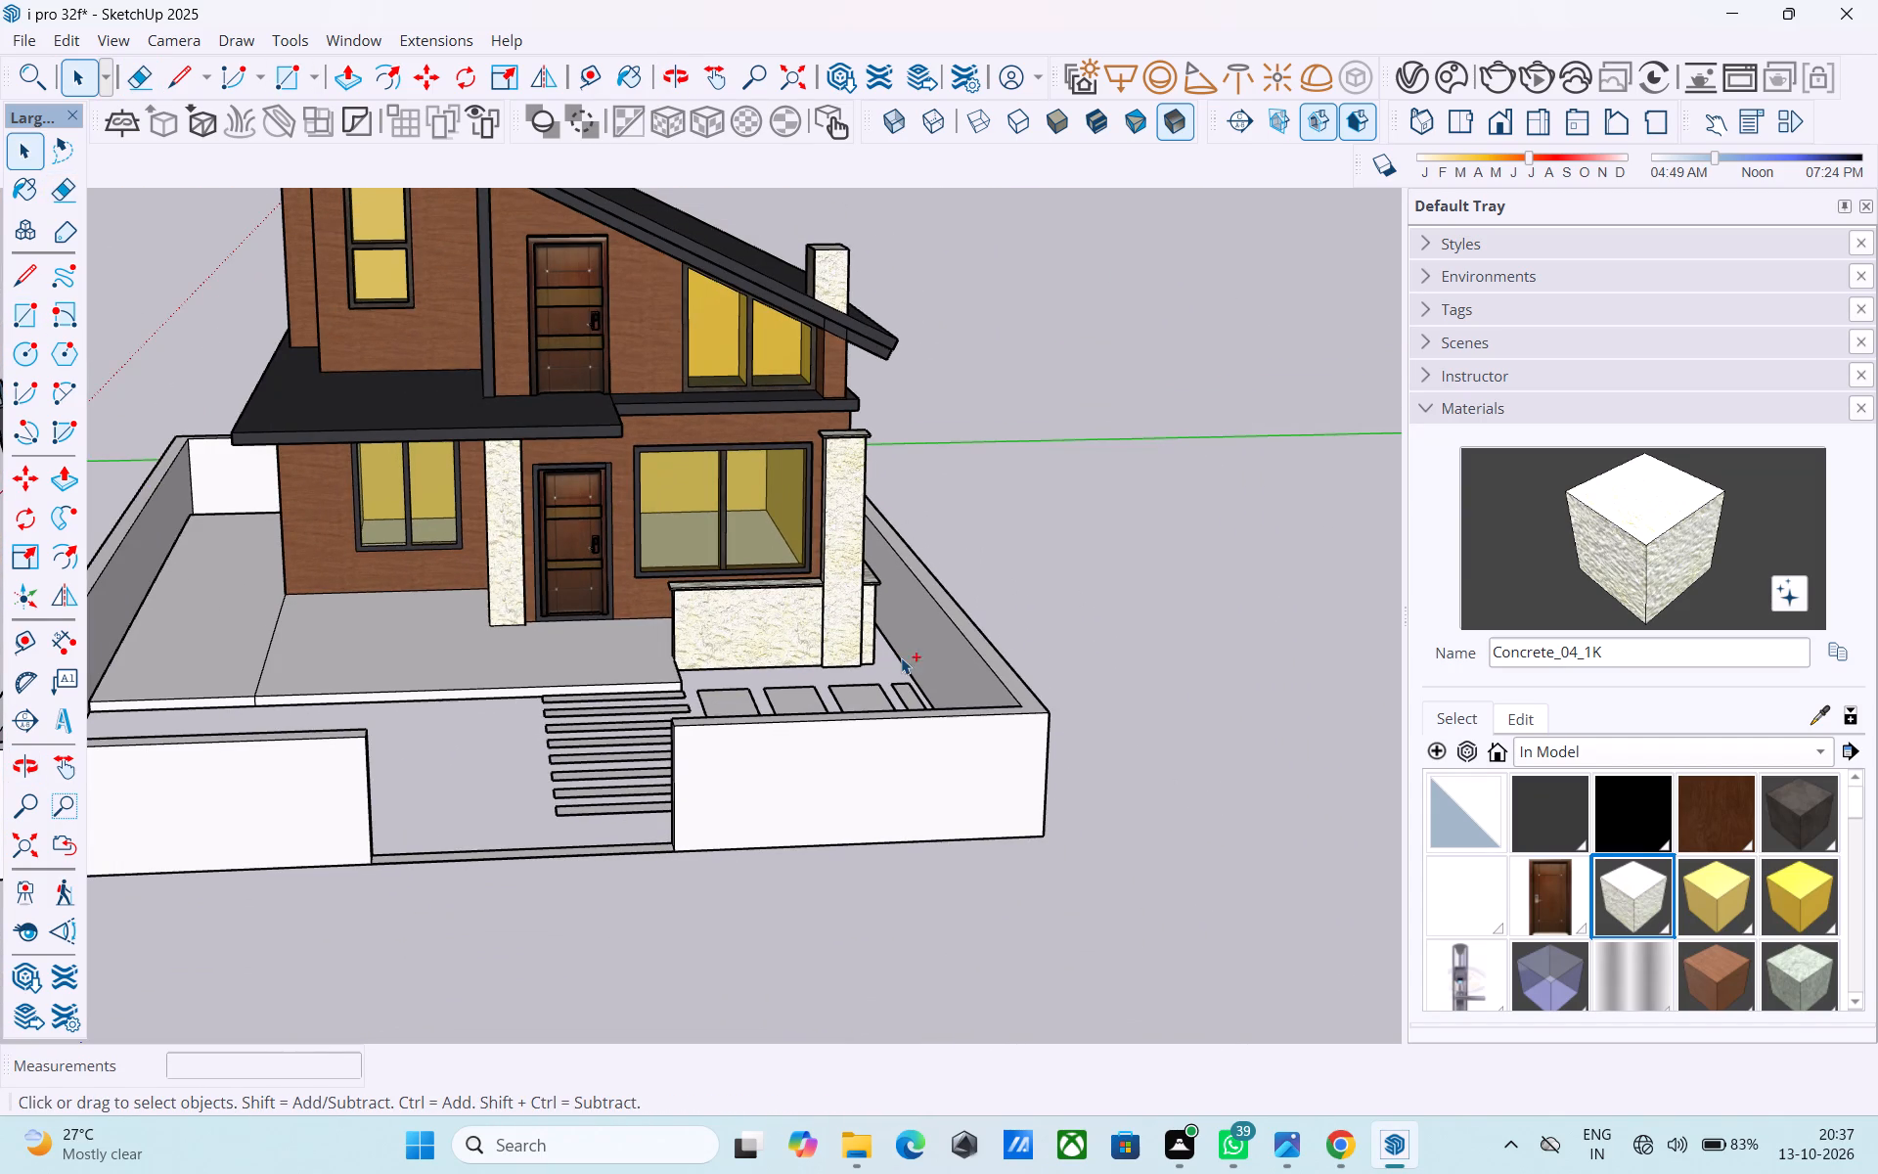
Paint the eight parallel paving strips between the gateway and the porch with the Concrete_04_1K material.
left_click(1658, 517)
middle_click_drag(722, 655, 619, 899)
scroll(619, 899, "up", 5)
left_click(469, 935)
left_click(493, 882)
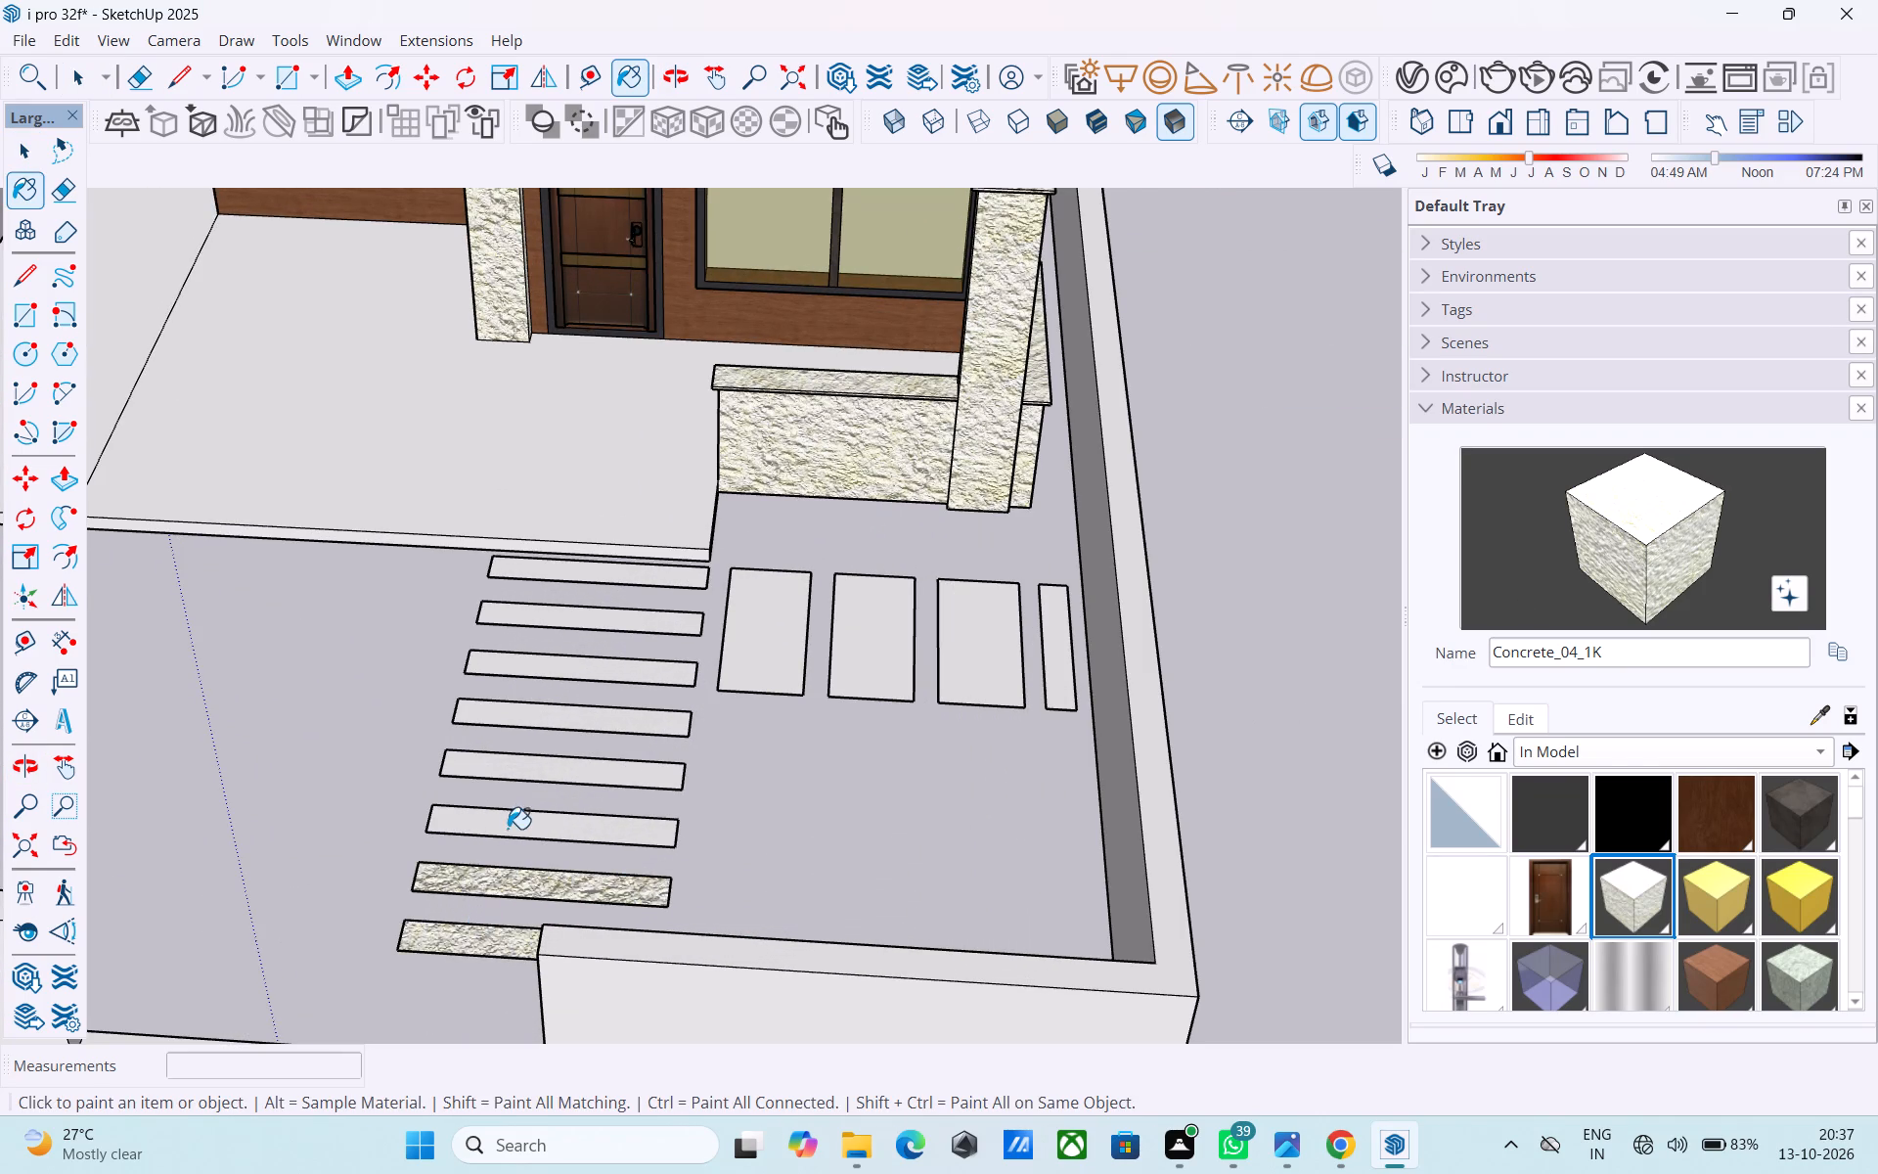
left_click(510, 822)
left_click(527, 771)
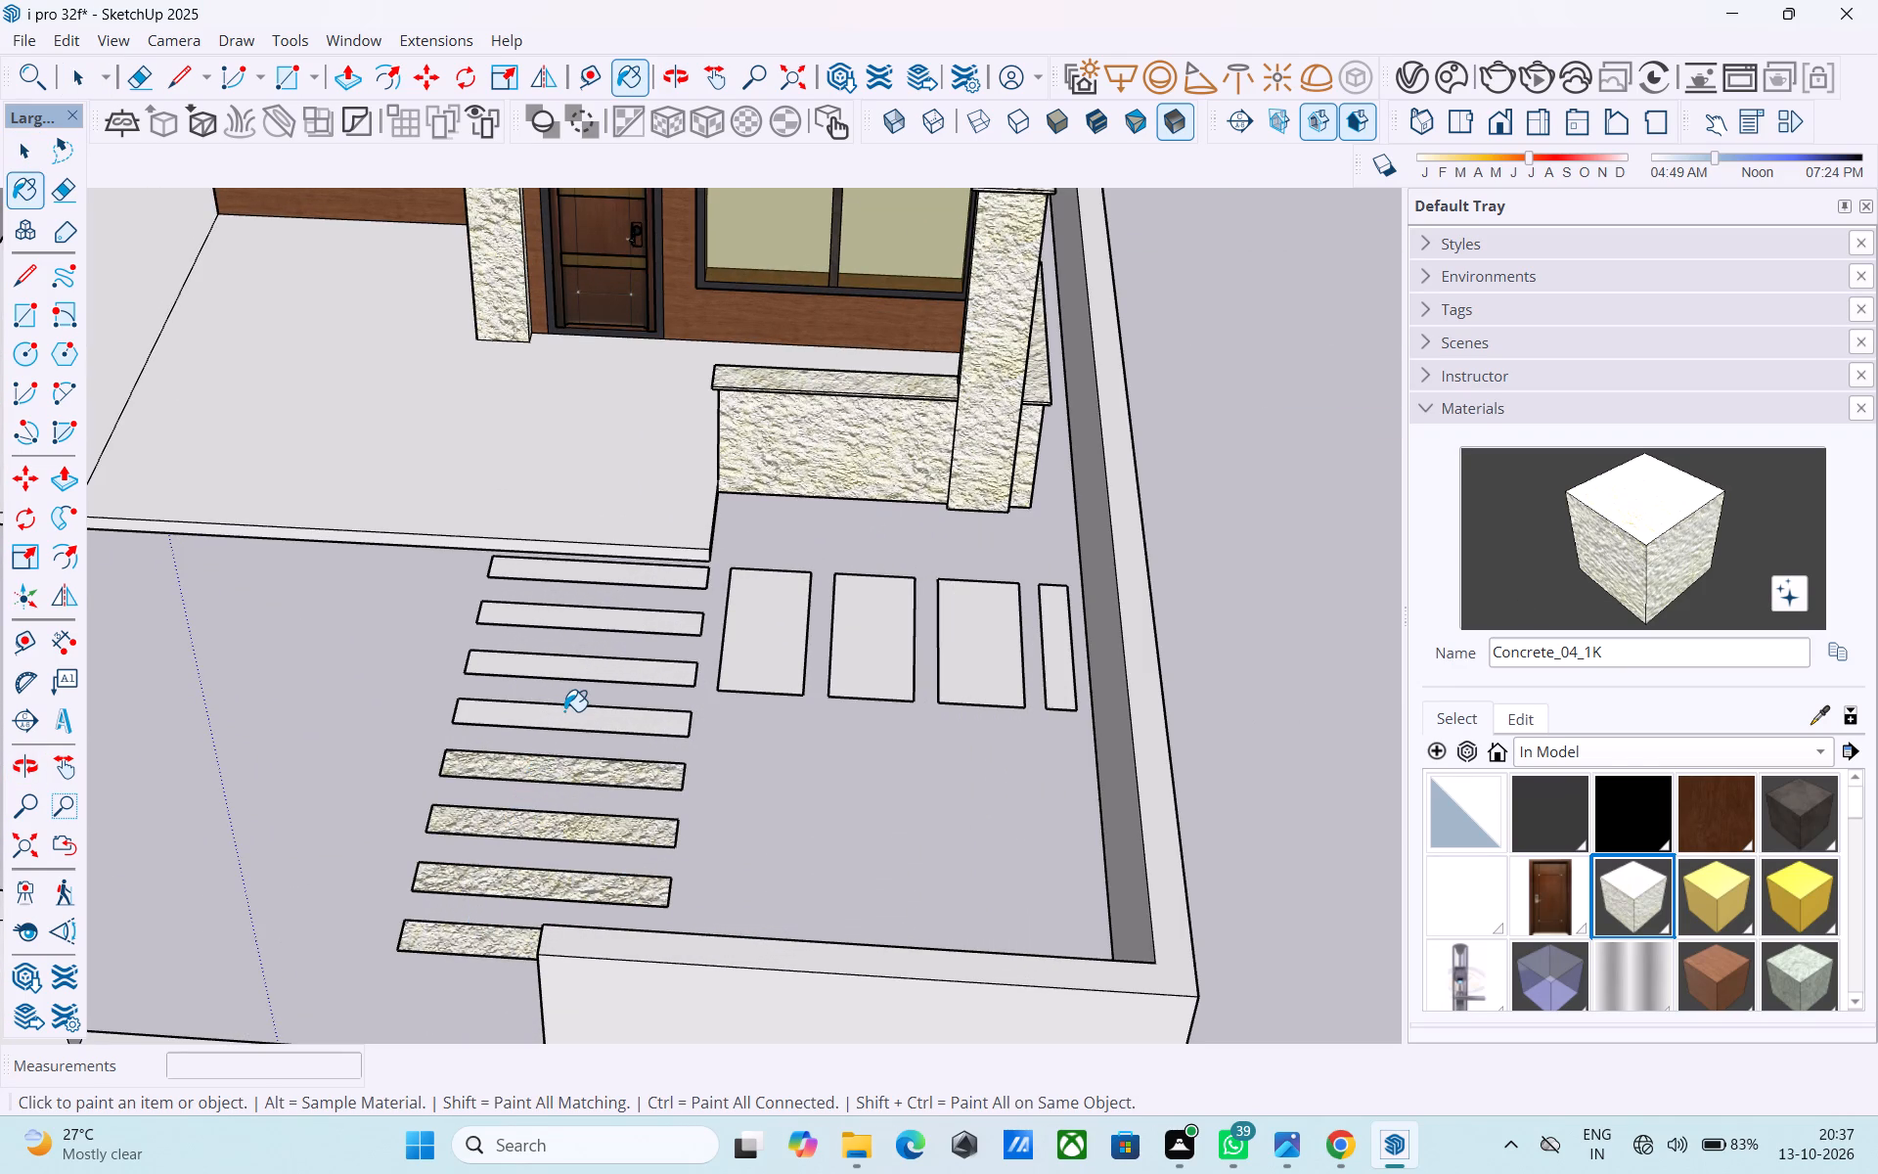
left_click(565, 714)
left_click(590, 673)
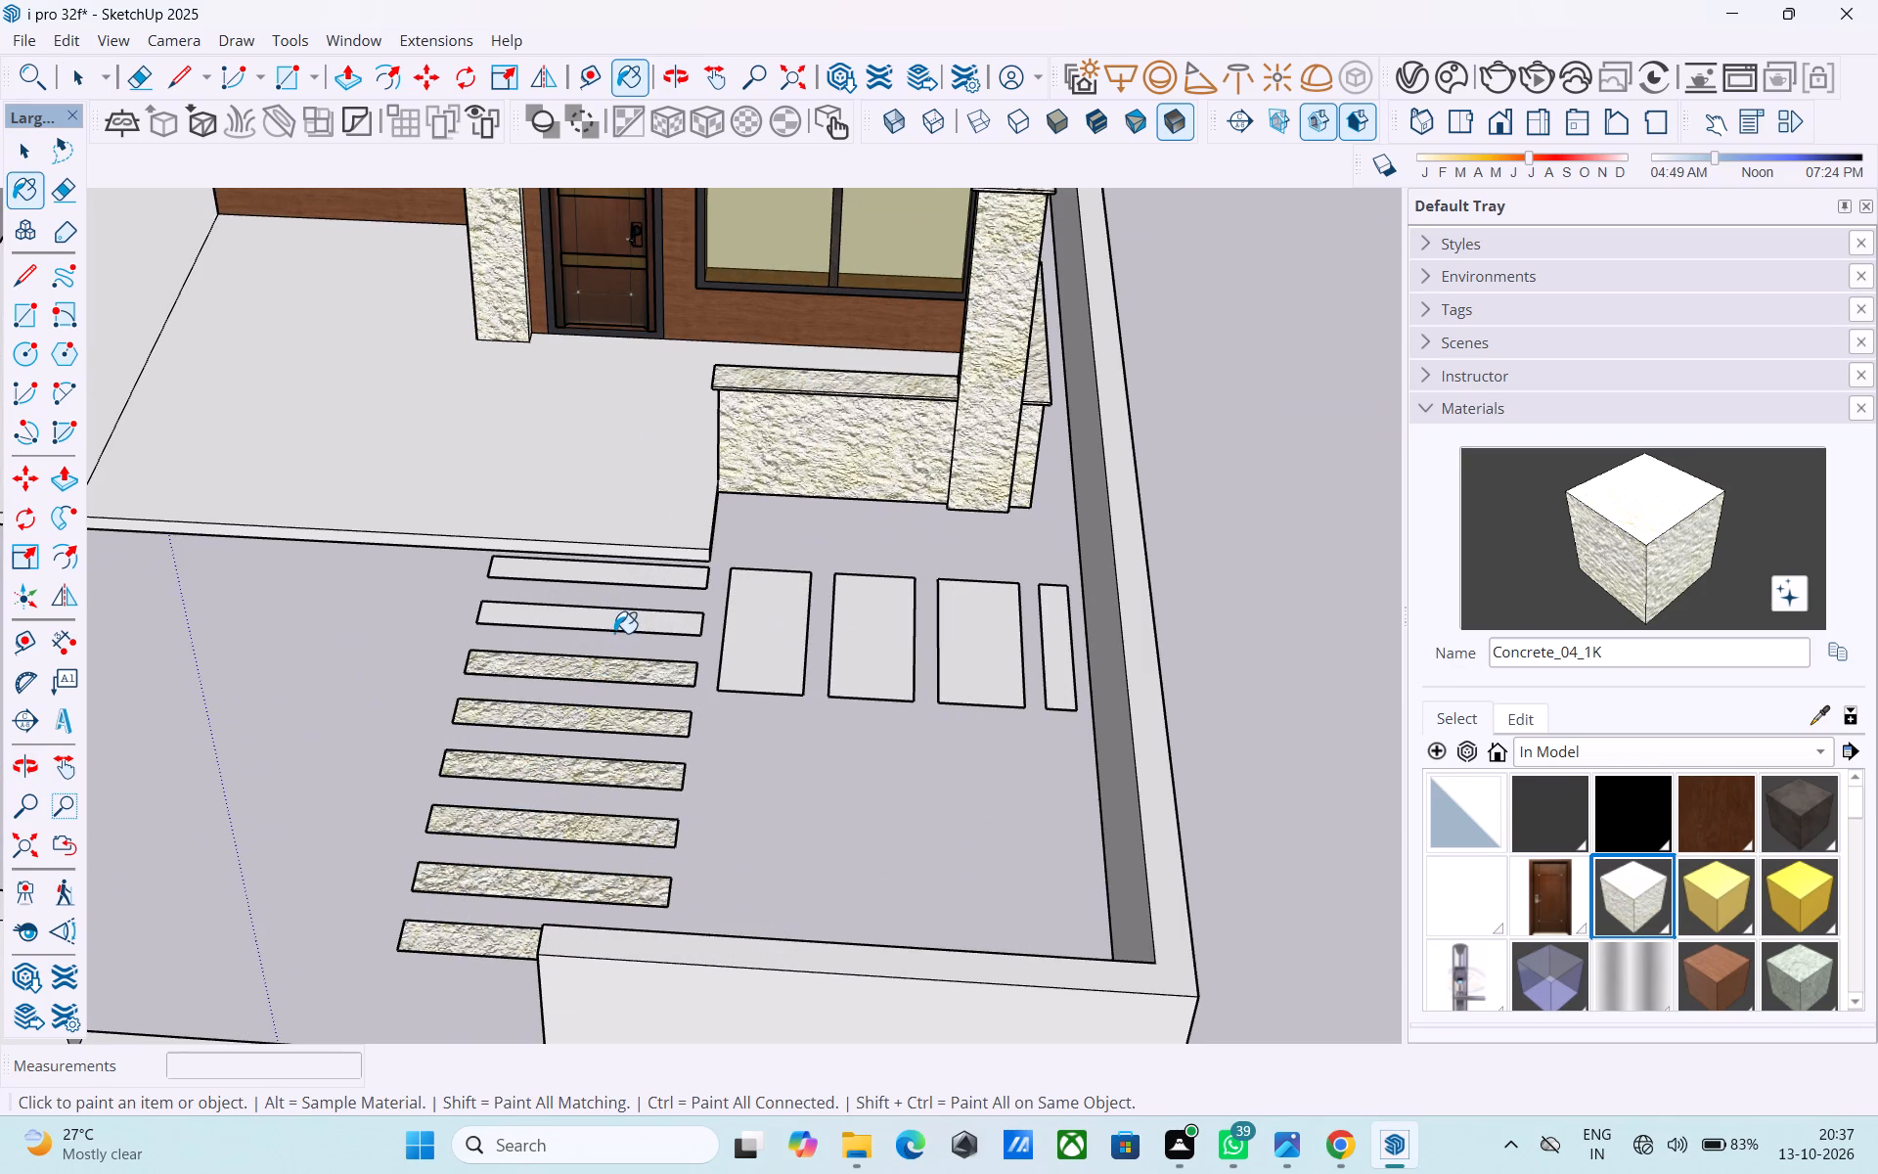
left_click(614, 627)
left_click(616, 577)
Paint the three wide slabs and the narrow end strip beside the porch with Concrete_04_1K.
left_click(736, 633)
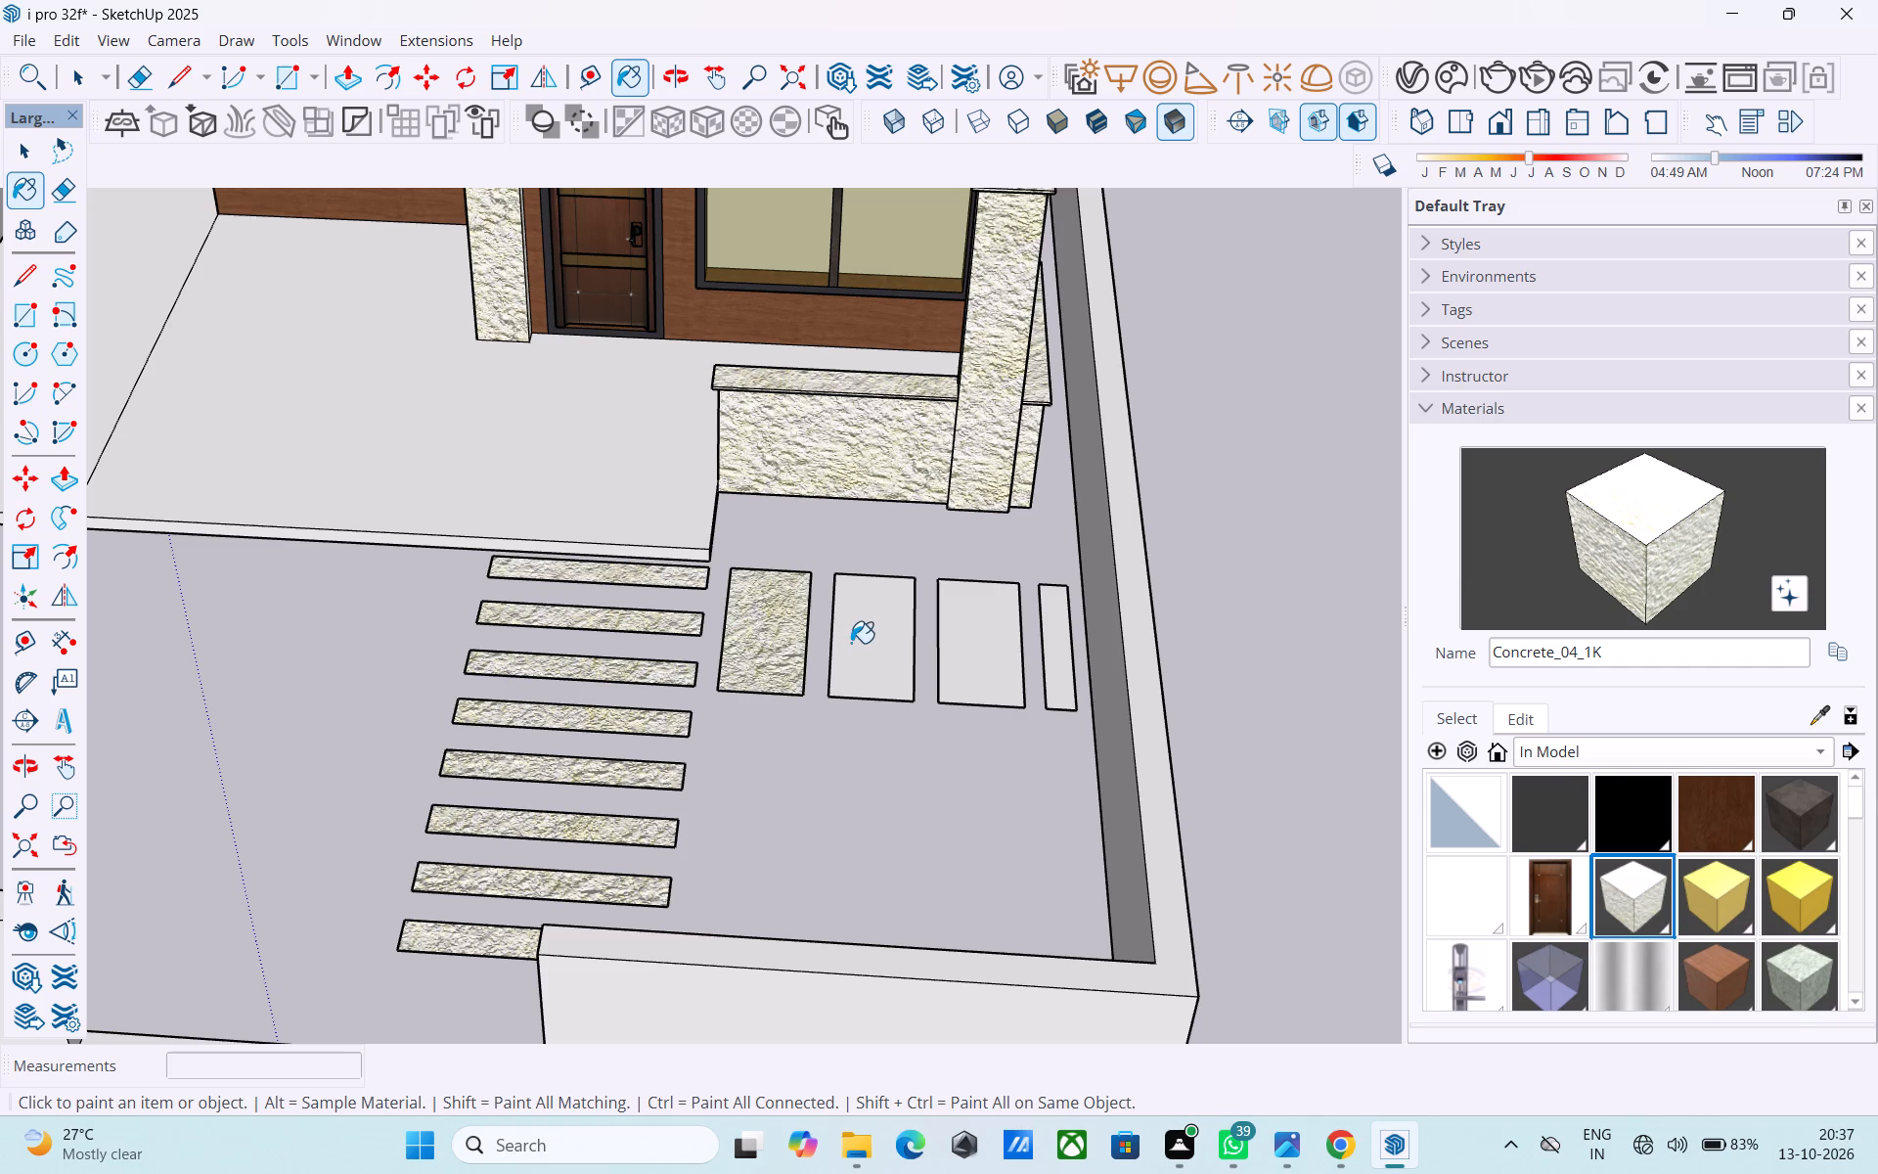
left_click(857, 646)
left_click(984, 645)
left_click(1066, 640)
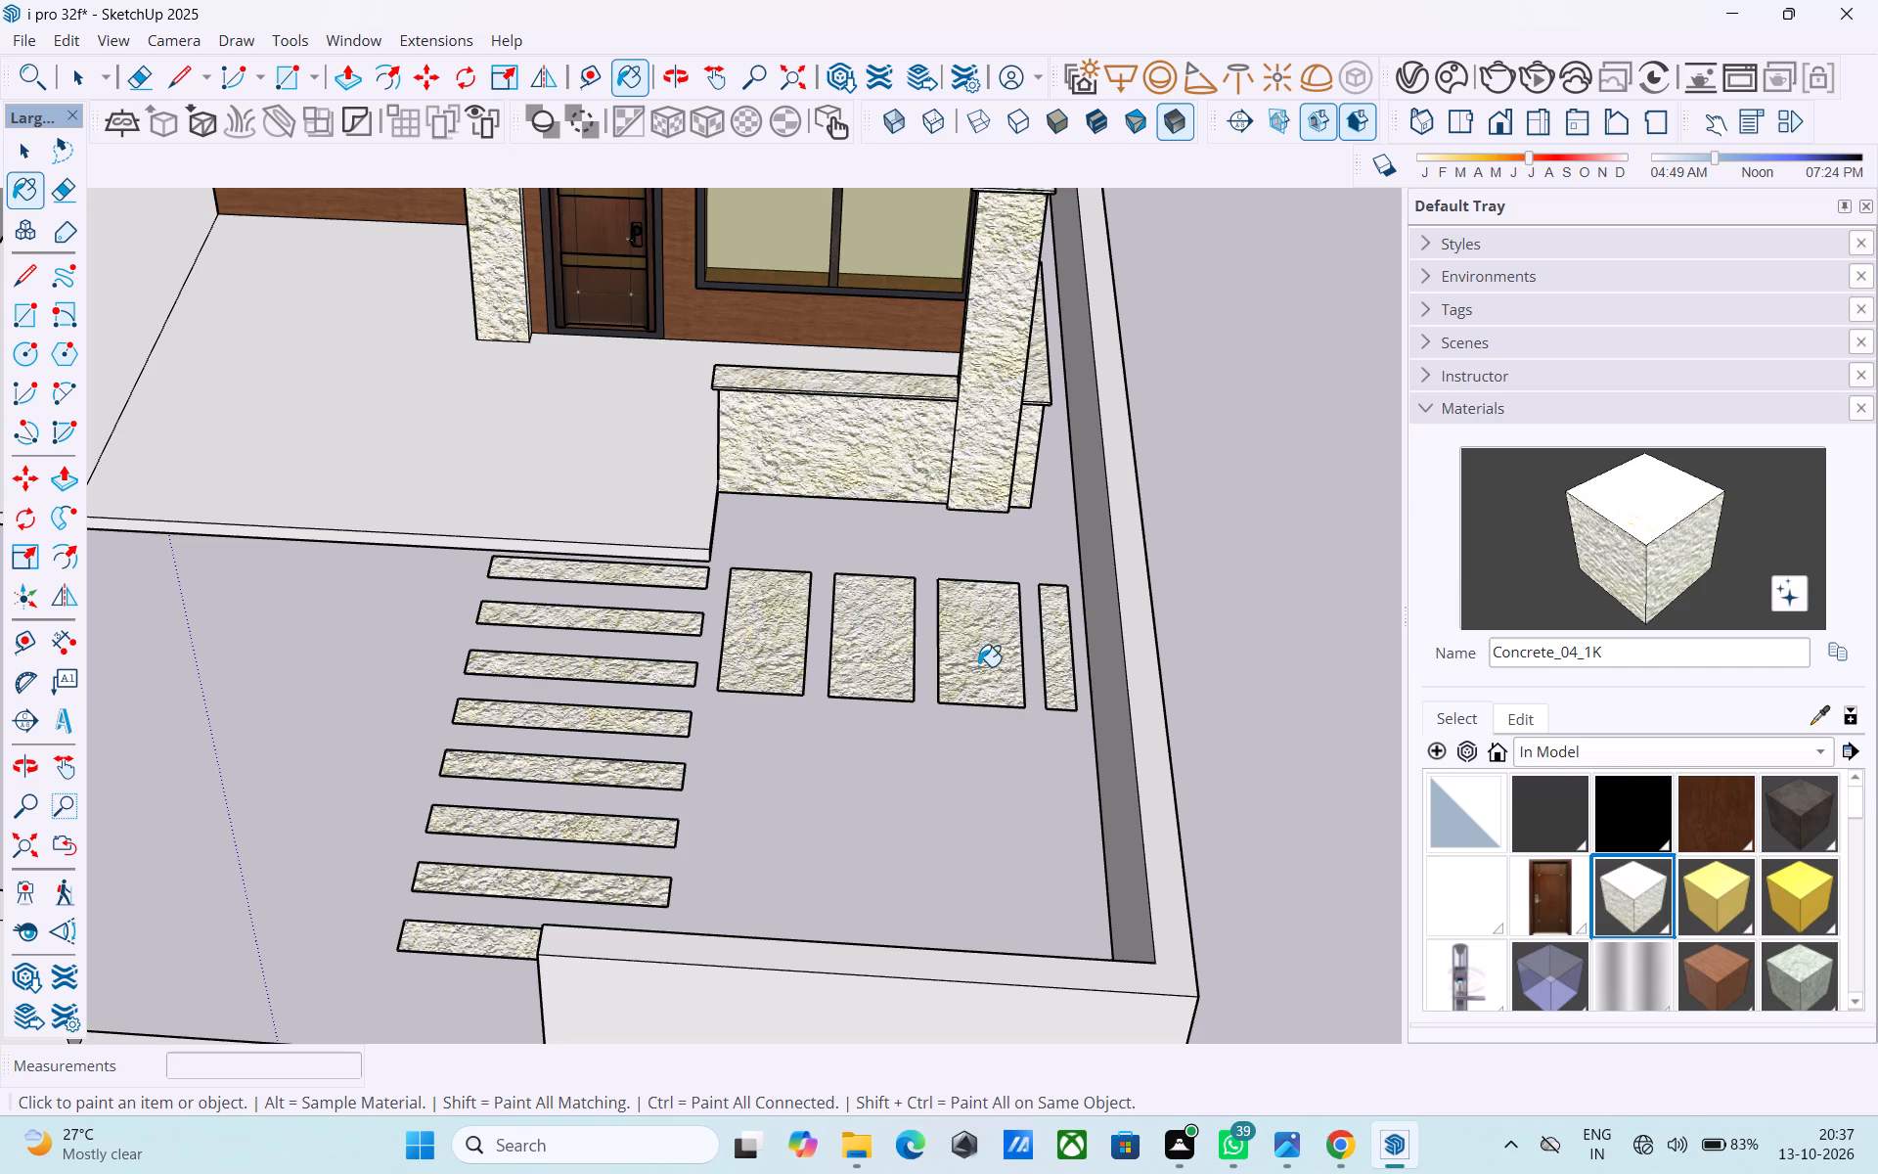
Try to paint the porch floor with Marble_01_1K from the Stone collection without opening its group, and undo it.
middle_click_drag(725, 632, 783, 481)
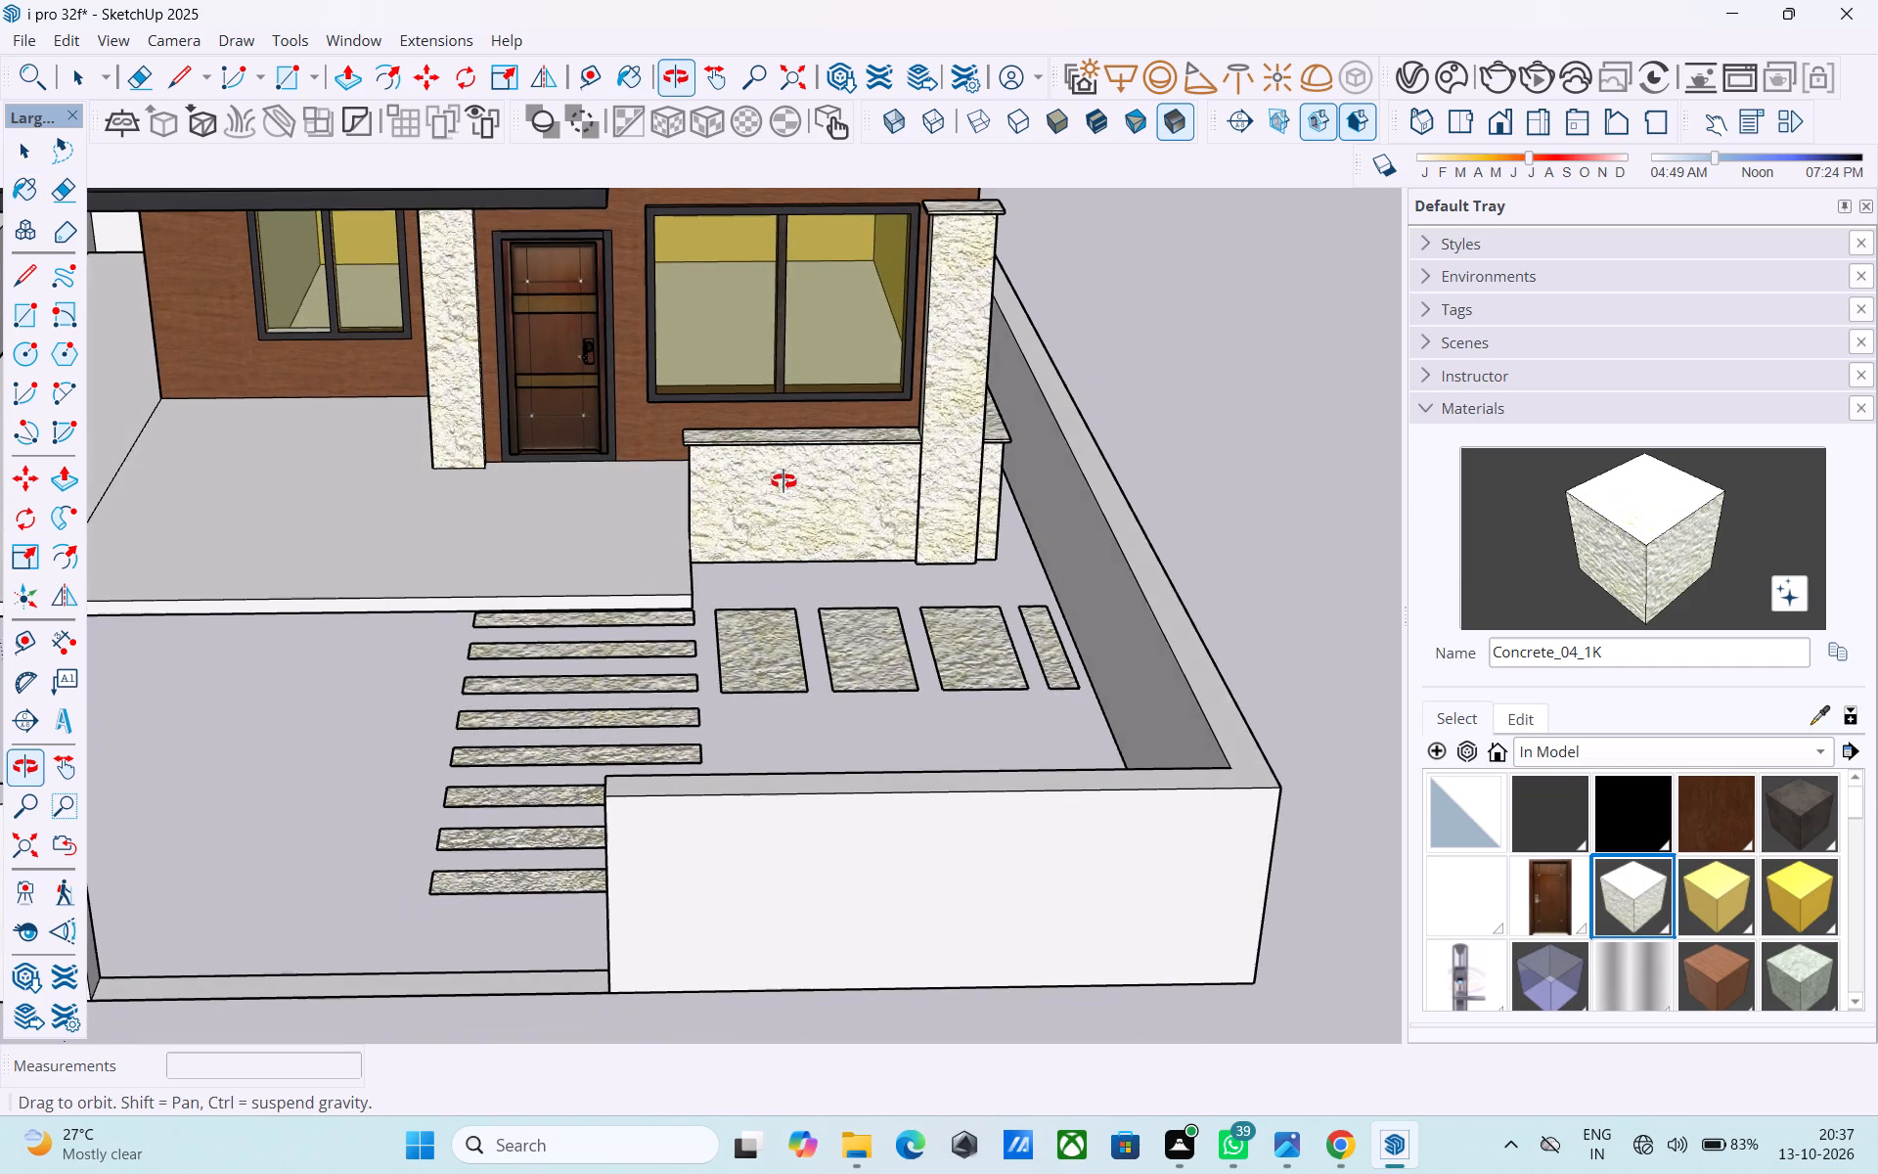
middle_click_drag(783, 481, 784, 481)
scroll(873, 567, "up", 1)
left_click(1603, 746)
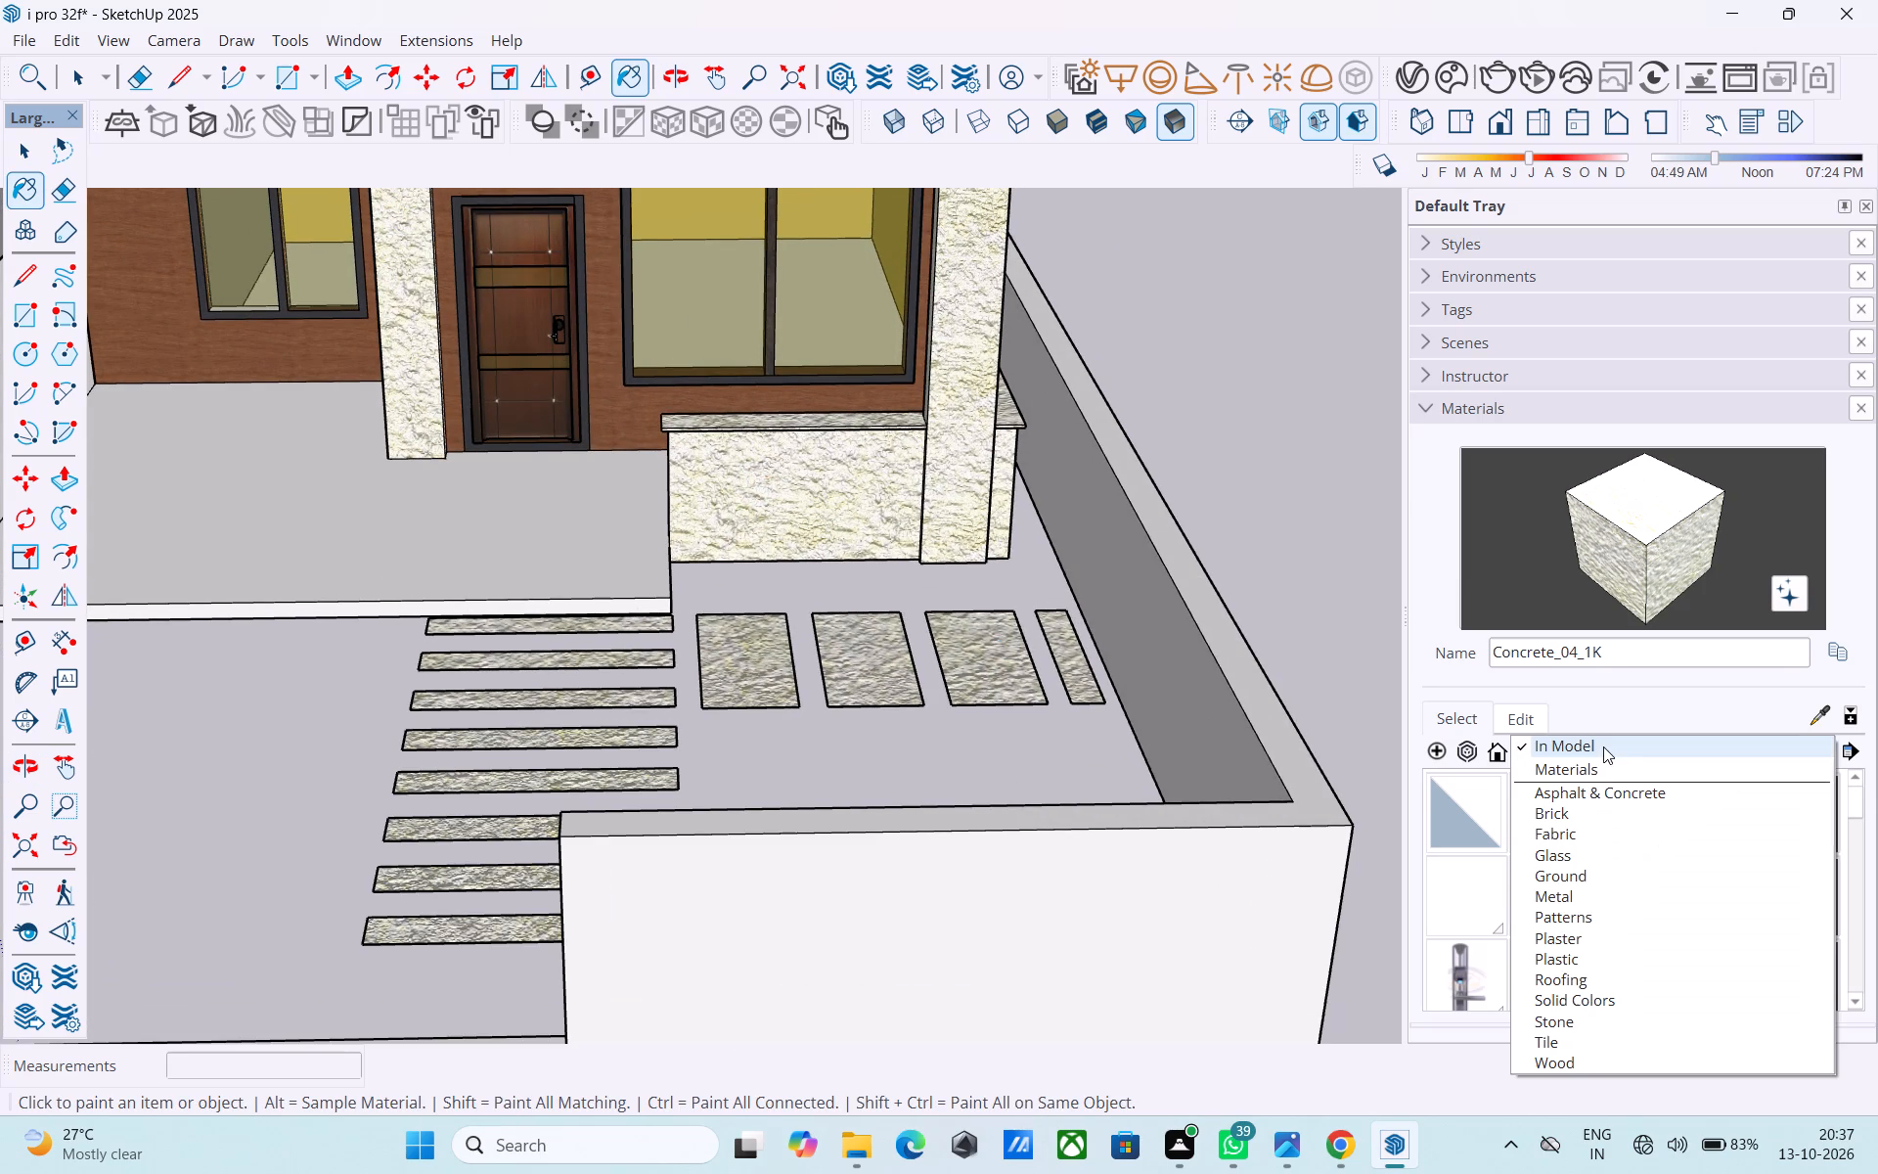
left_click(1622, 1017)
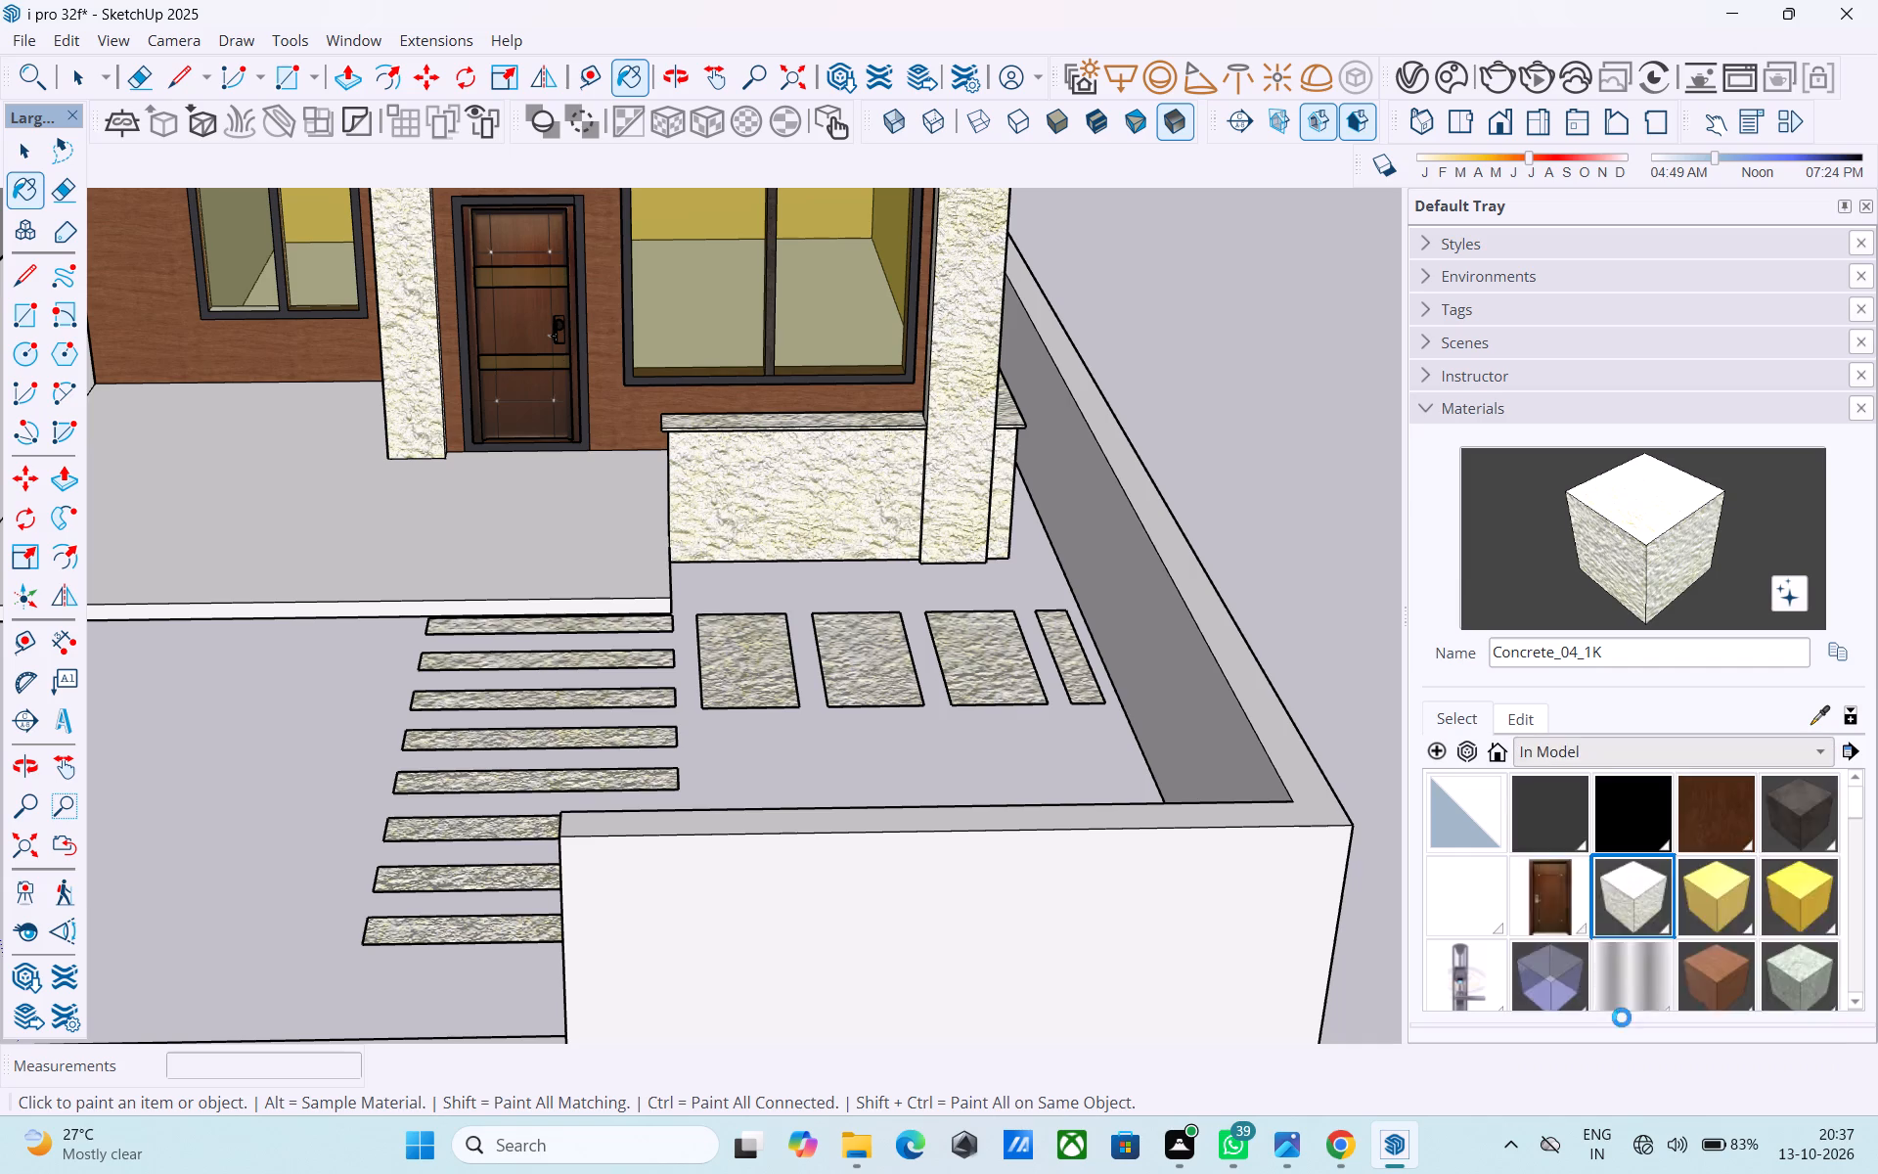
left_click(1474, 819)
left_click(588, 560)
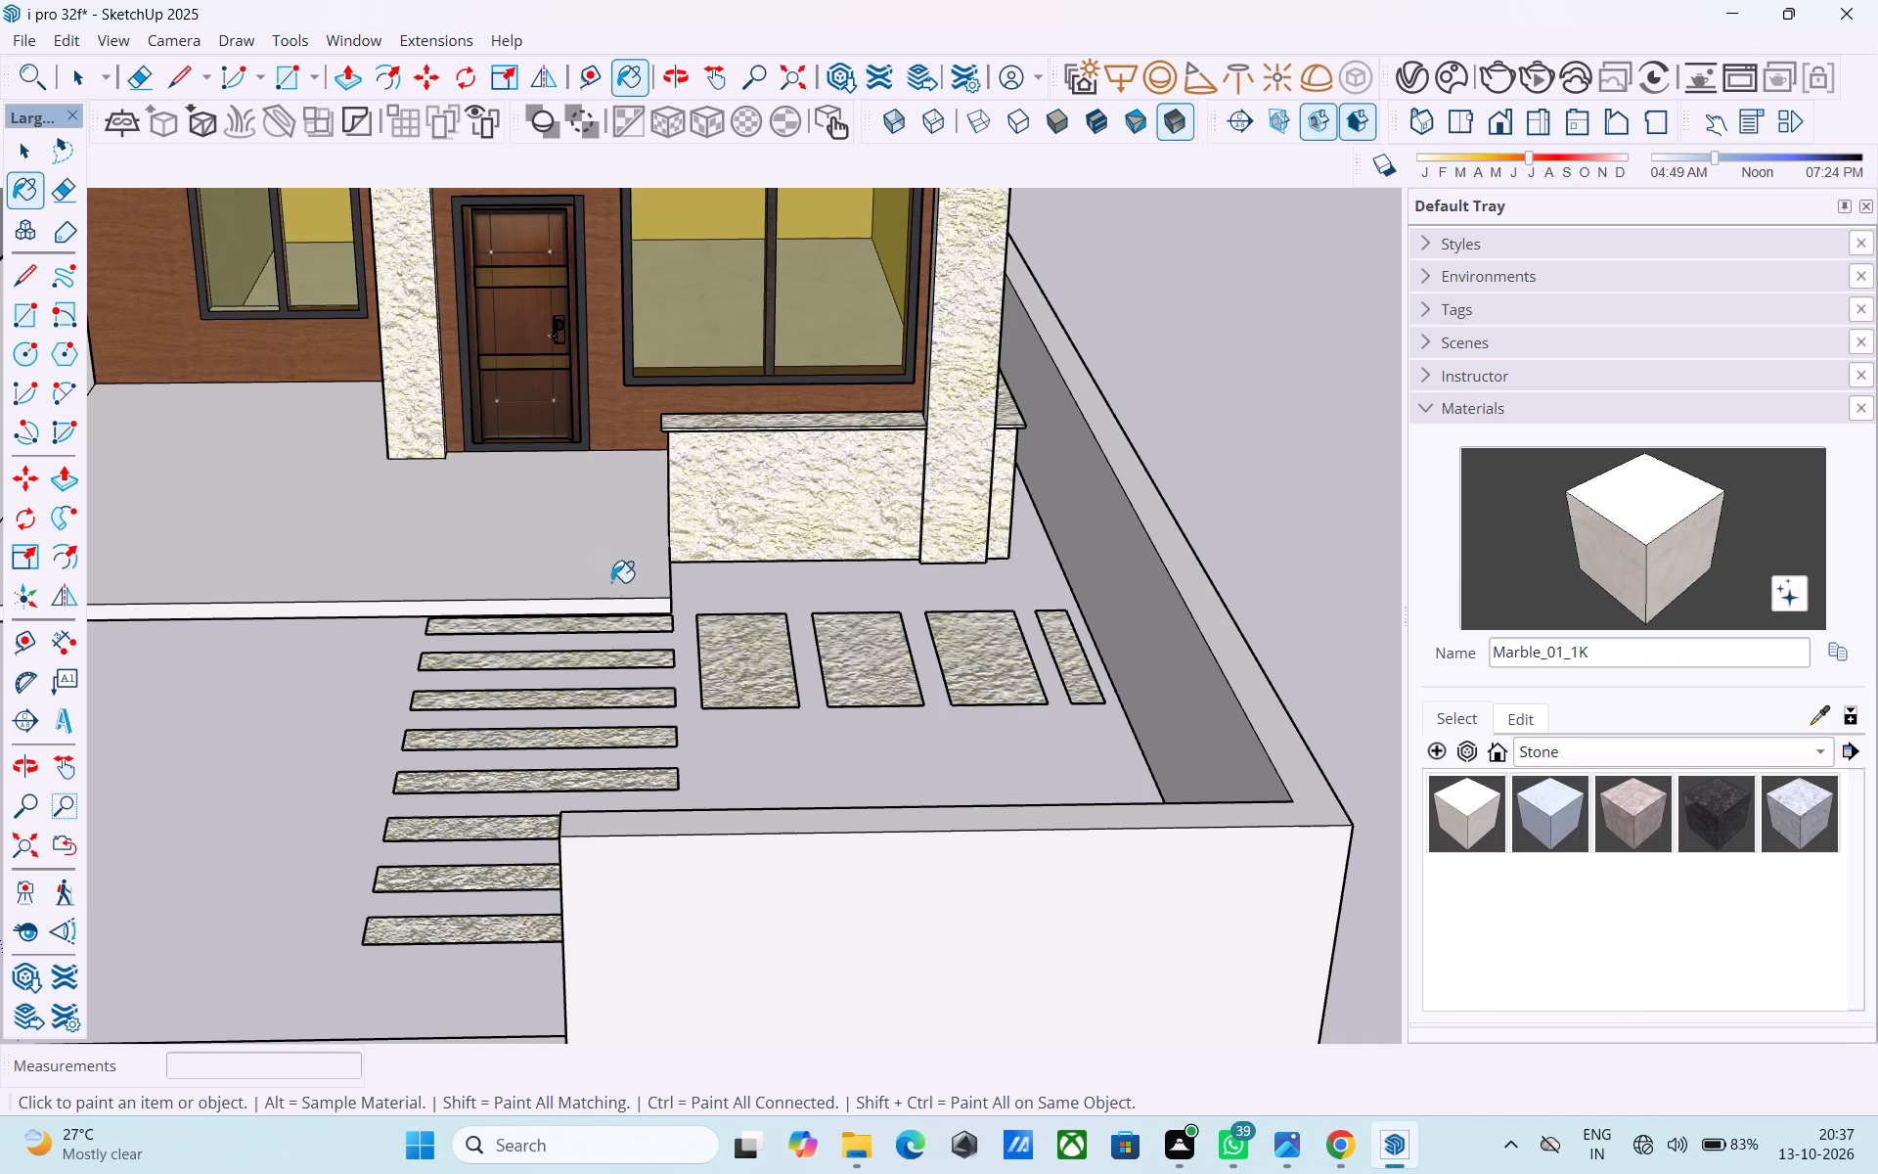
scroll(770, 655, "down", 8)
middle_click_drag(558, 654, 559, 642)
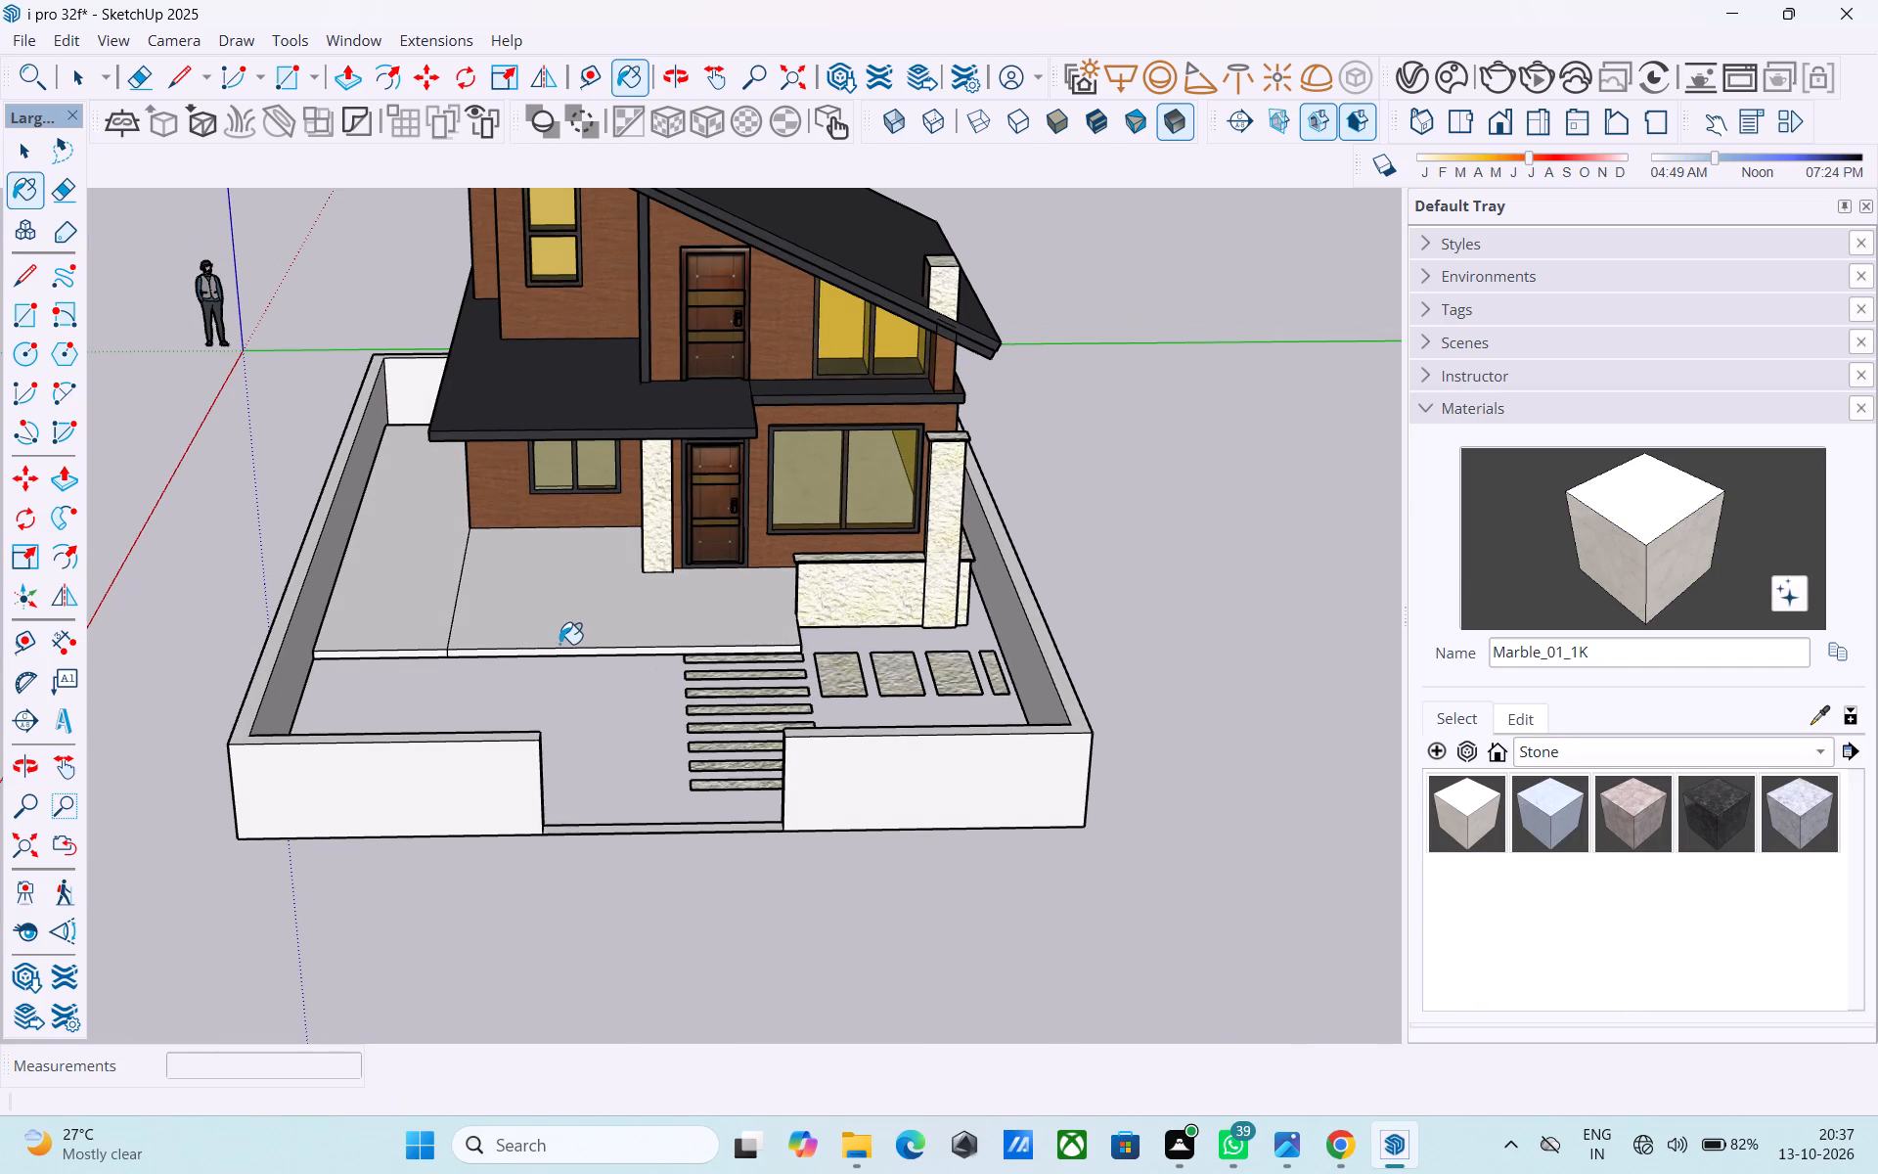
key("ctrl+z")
Open the ground-floor group and paint the main porch floor and its front edge with Marble_01_1K.
scroll(564, 644, "up", 12)
key("space")
double_click(608, 620)
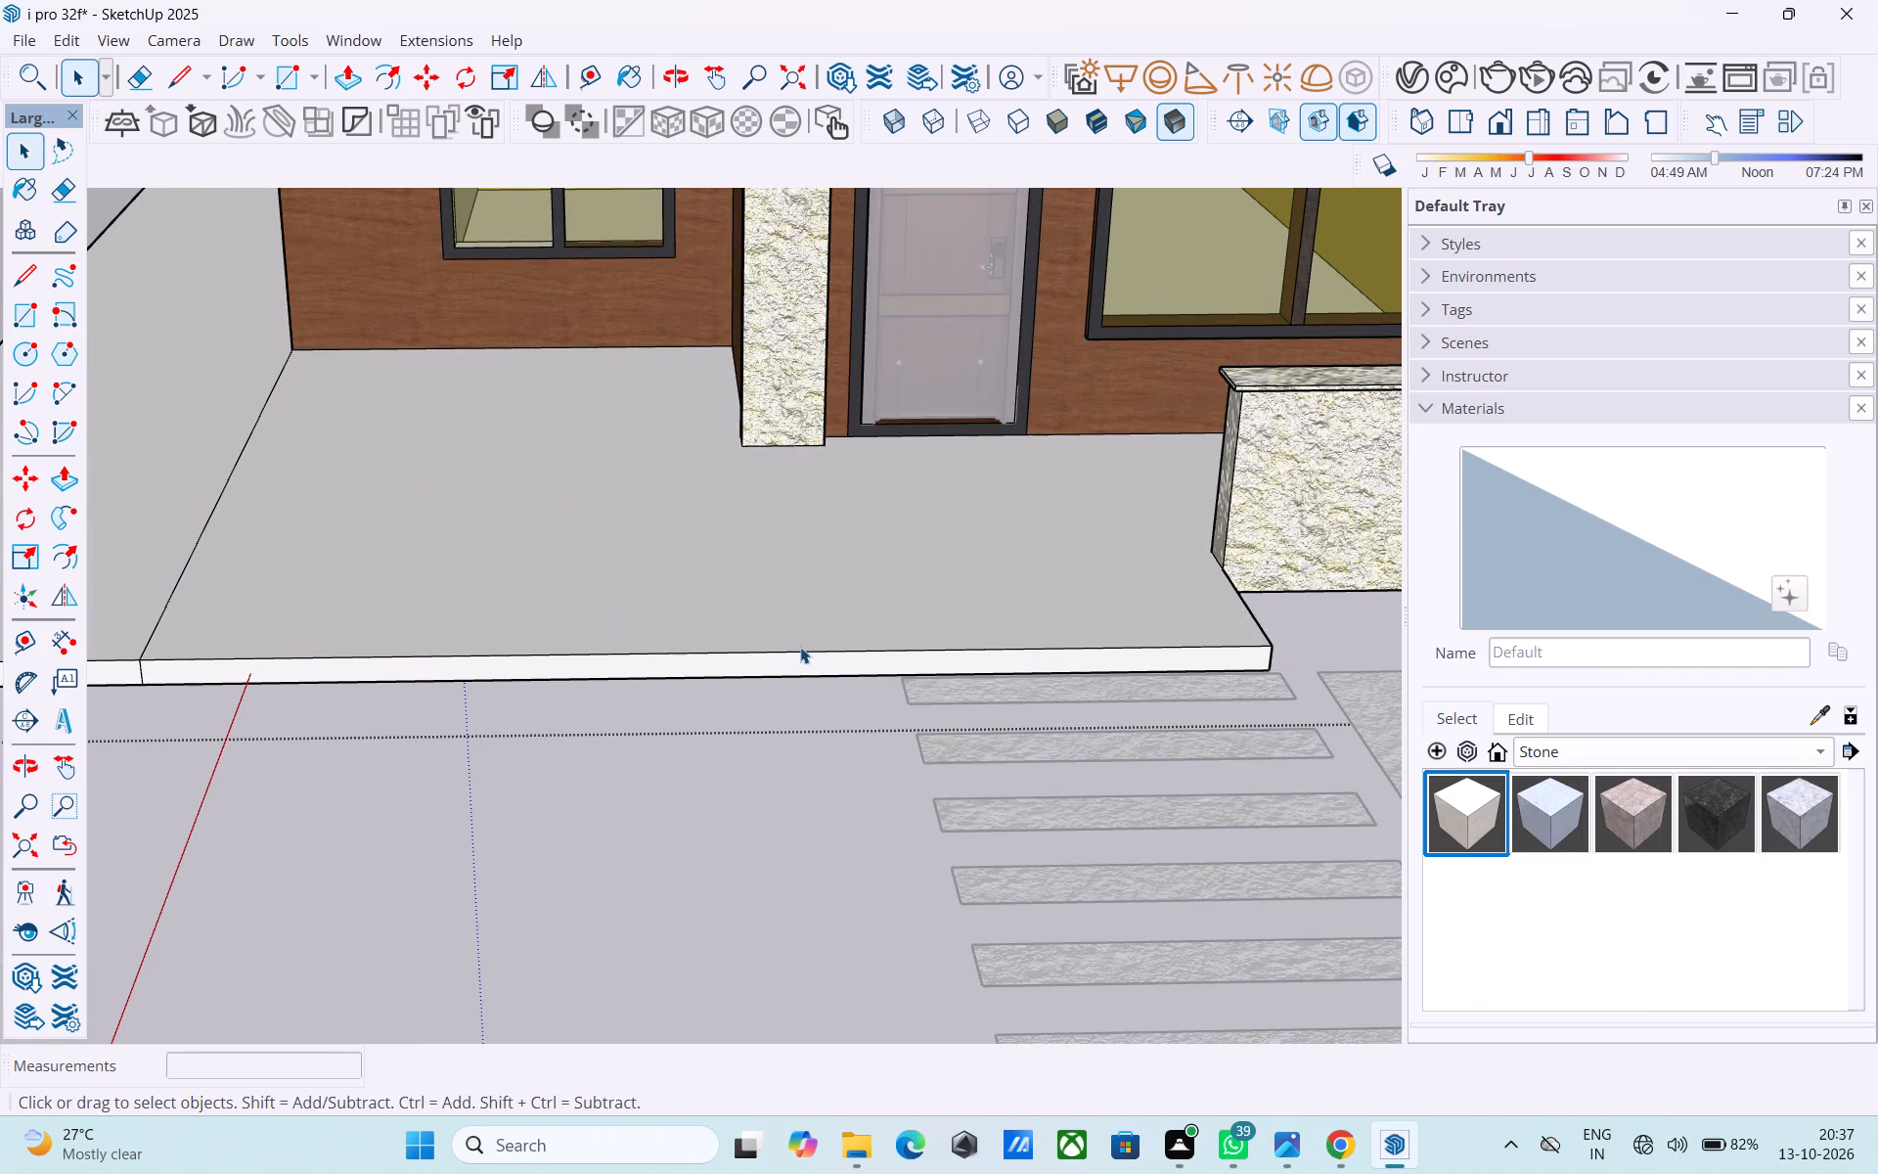
left_click(1454, 811)
left_click(782, 597)
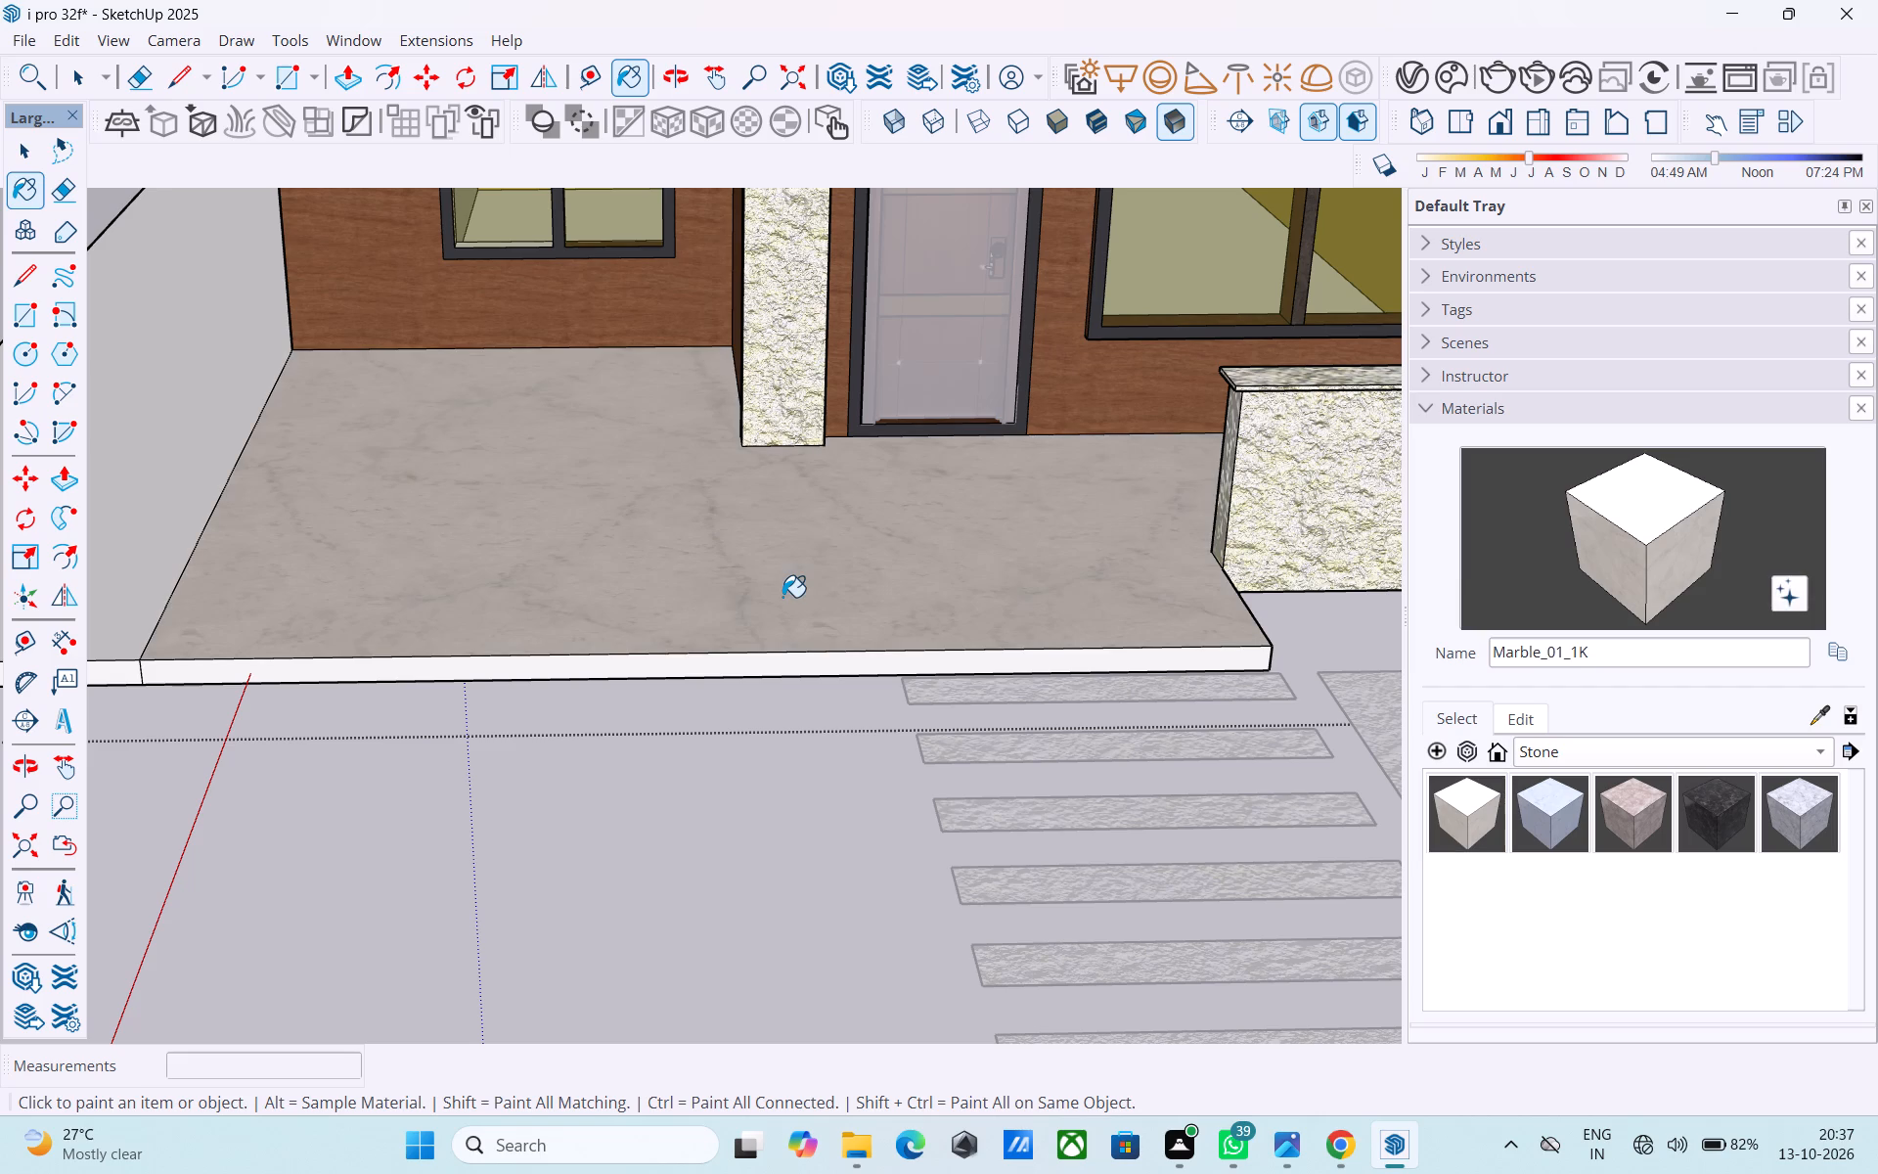
middle_click_drag(685, 620, 1097, 614)
scroll(738, 706, "up", 3)
left_click(714, 702)
Paint the adjoining side section of the porch floor and its front edge with Marble_01_1K.
middle_click_drag(727, 695, 770, 743, "shift")
middle_click_drag(694, 750, 755, 741)
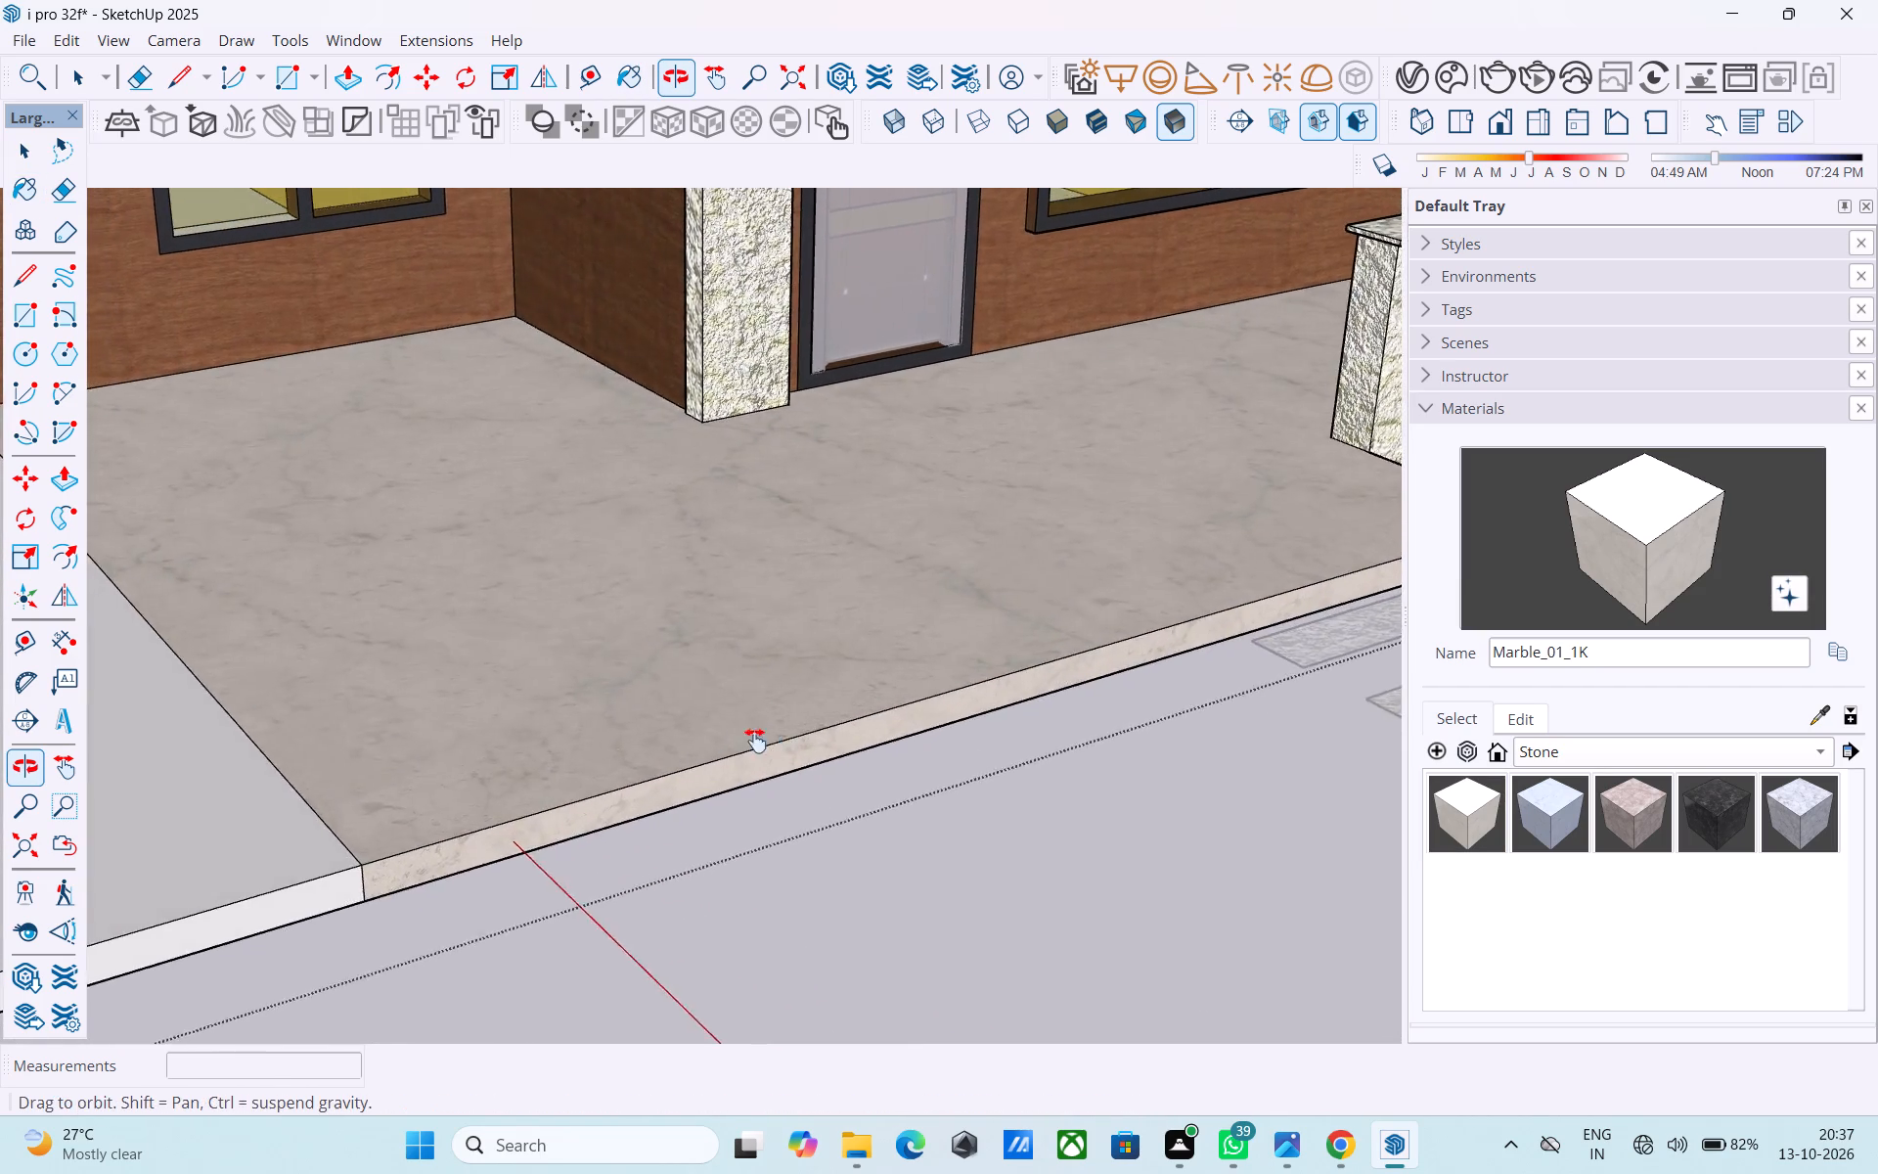
middle_click_drag(755, 741, 859, 730)
left_click(323, 748)
middle_click_drag(413, 725, 587, 676)
scroll(540, 838, "up", 1)
left_click(540, 838)
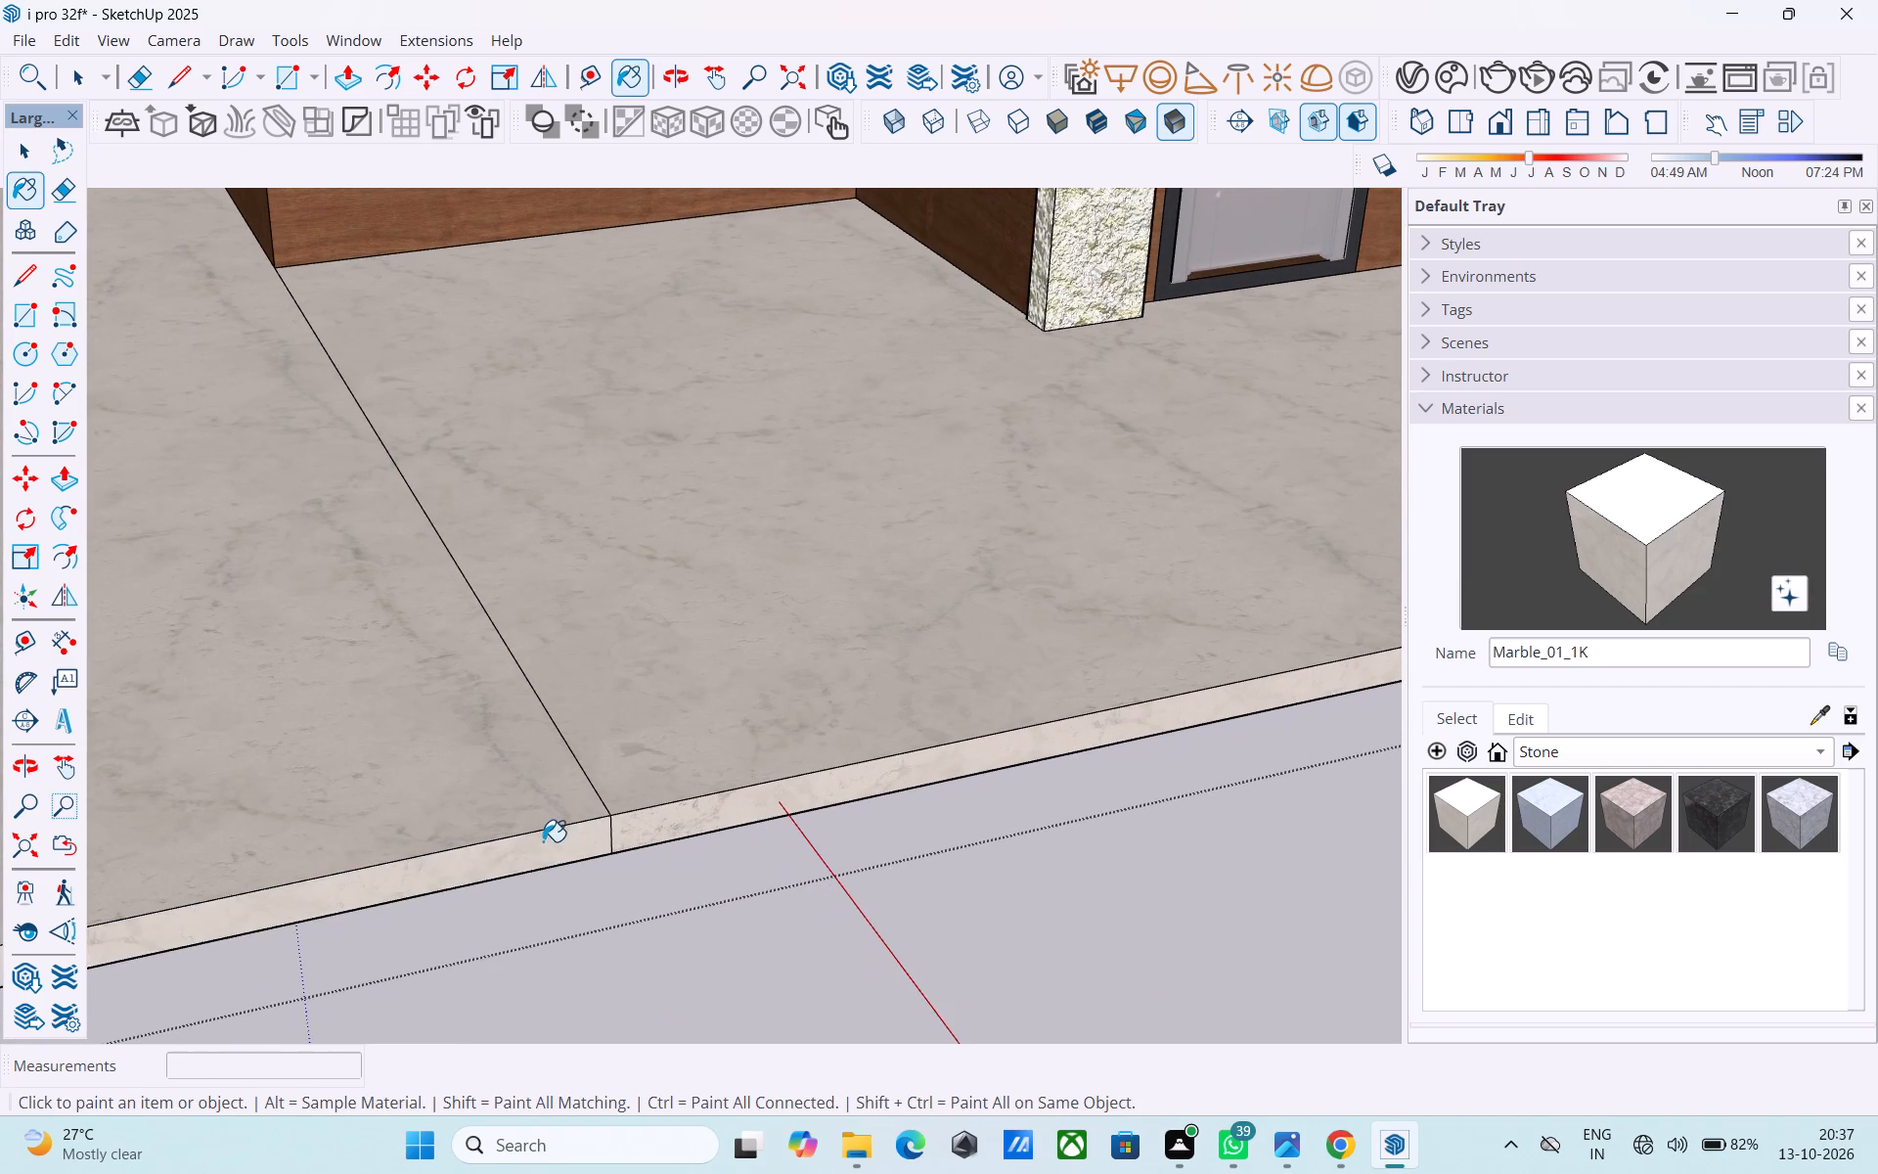
Shift the Marble_01_1K colour slightly on the colour wheel to a cooler grey tint and close the ground-floor group.
scroll(649, 817, "down", 8)
middle_click_drag(637, 826, 428, 868)
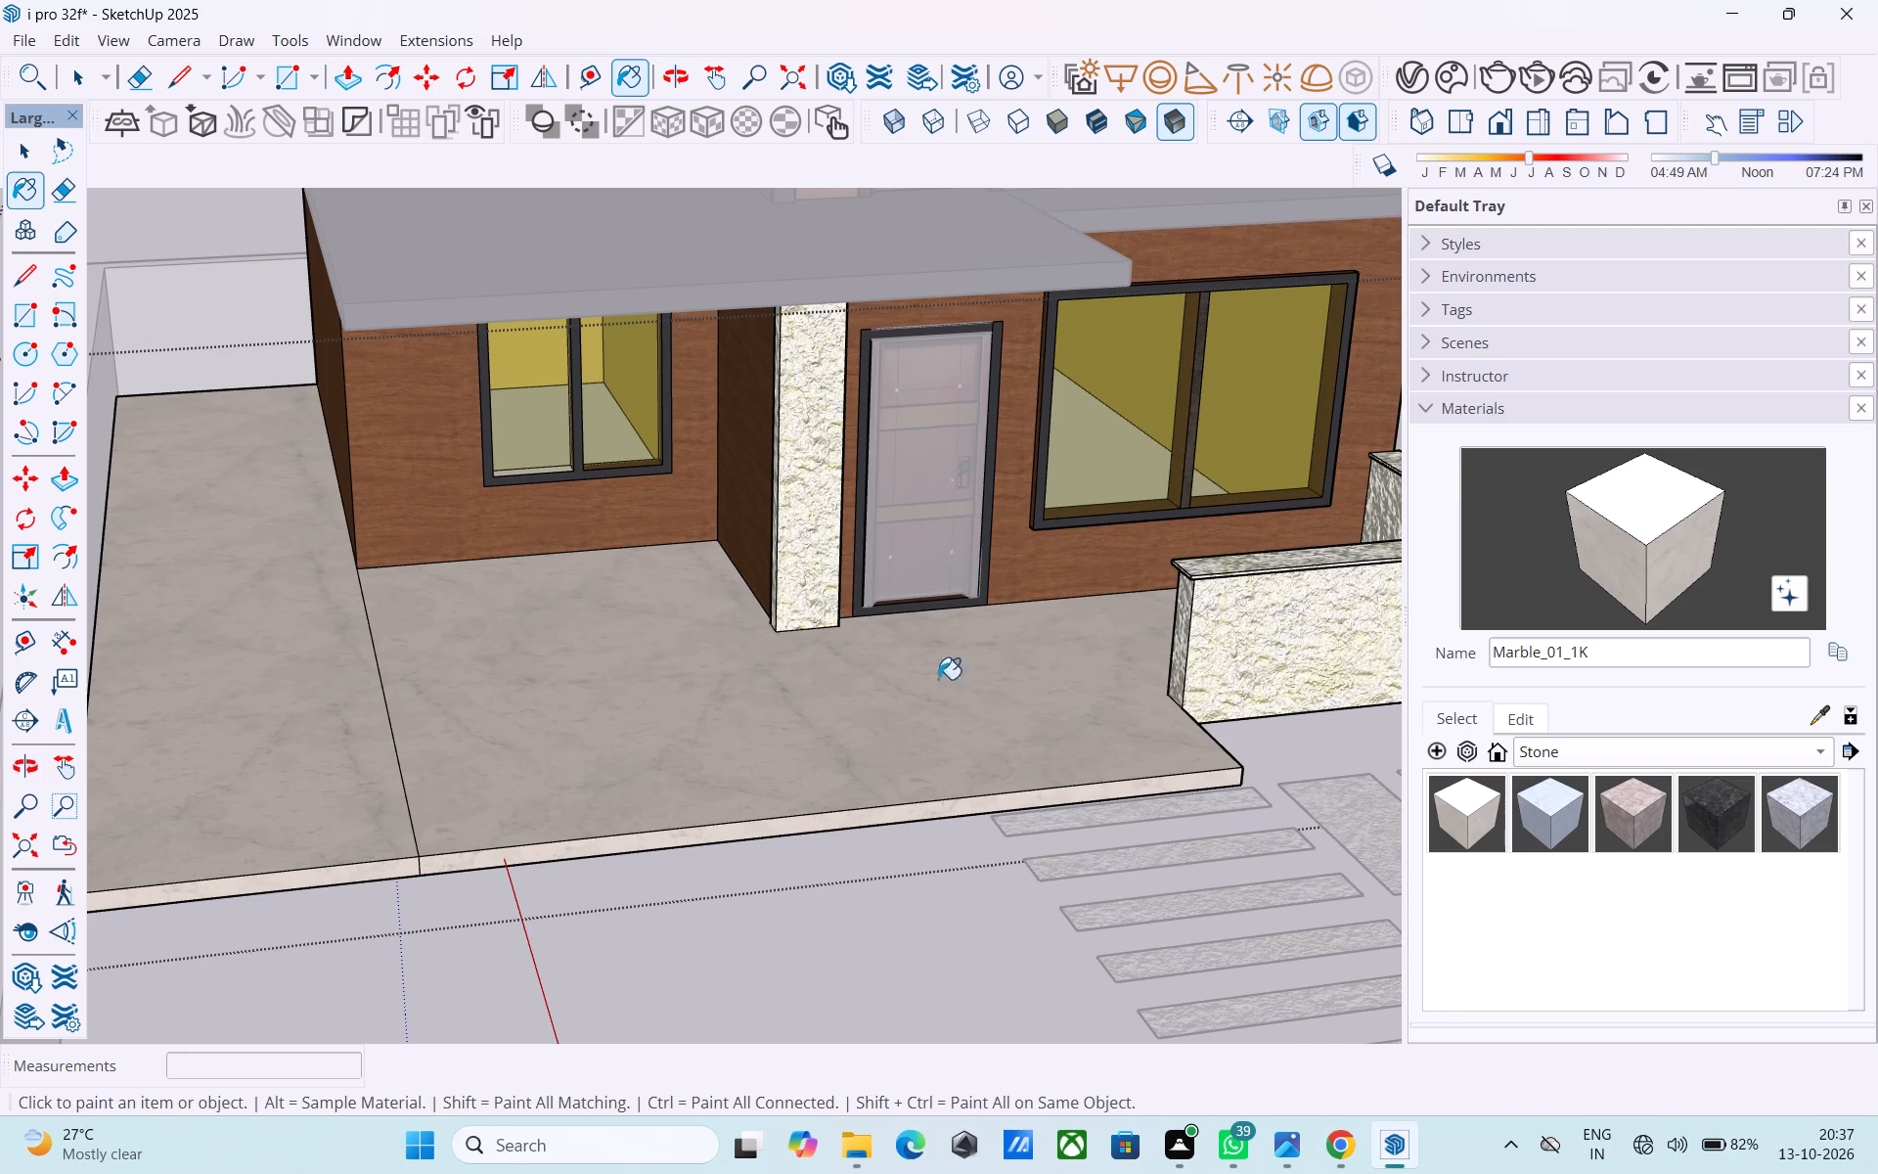
left_click(1529, 721)
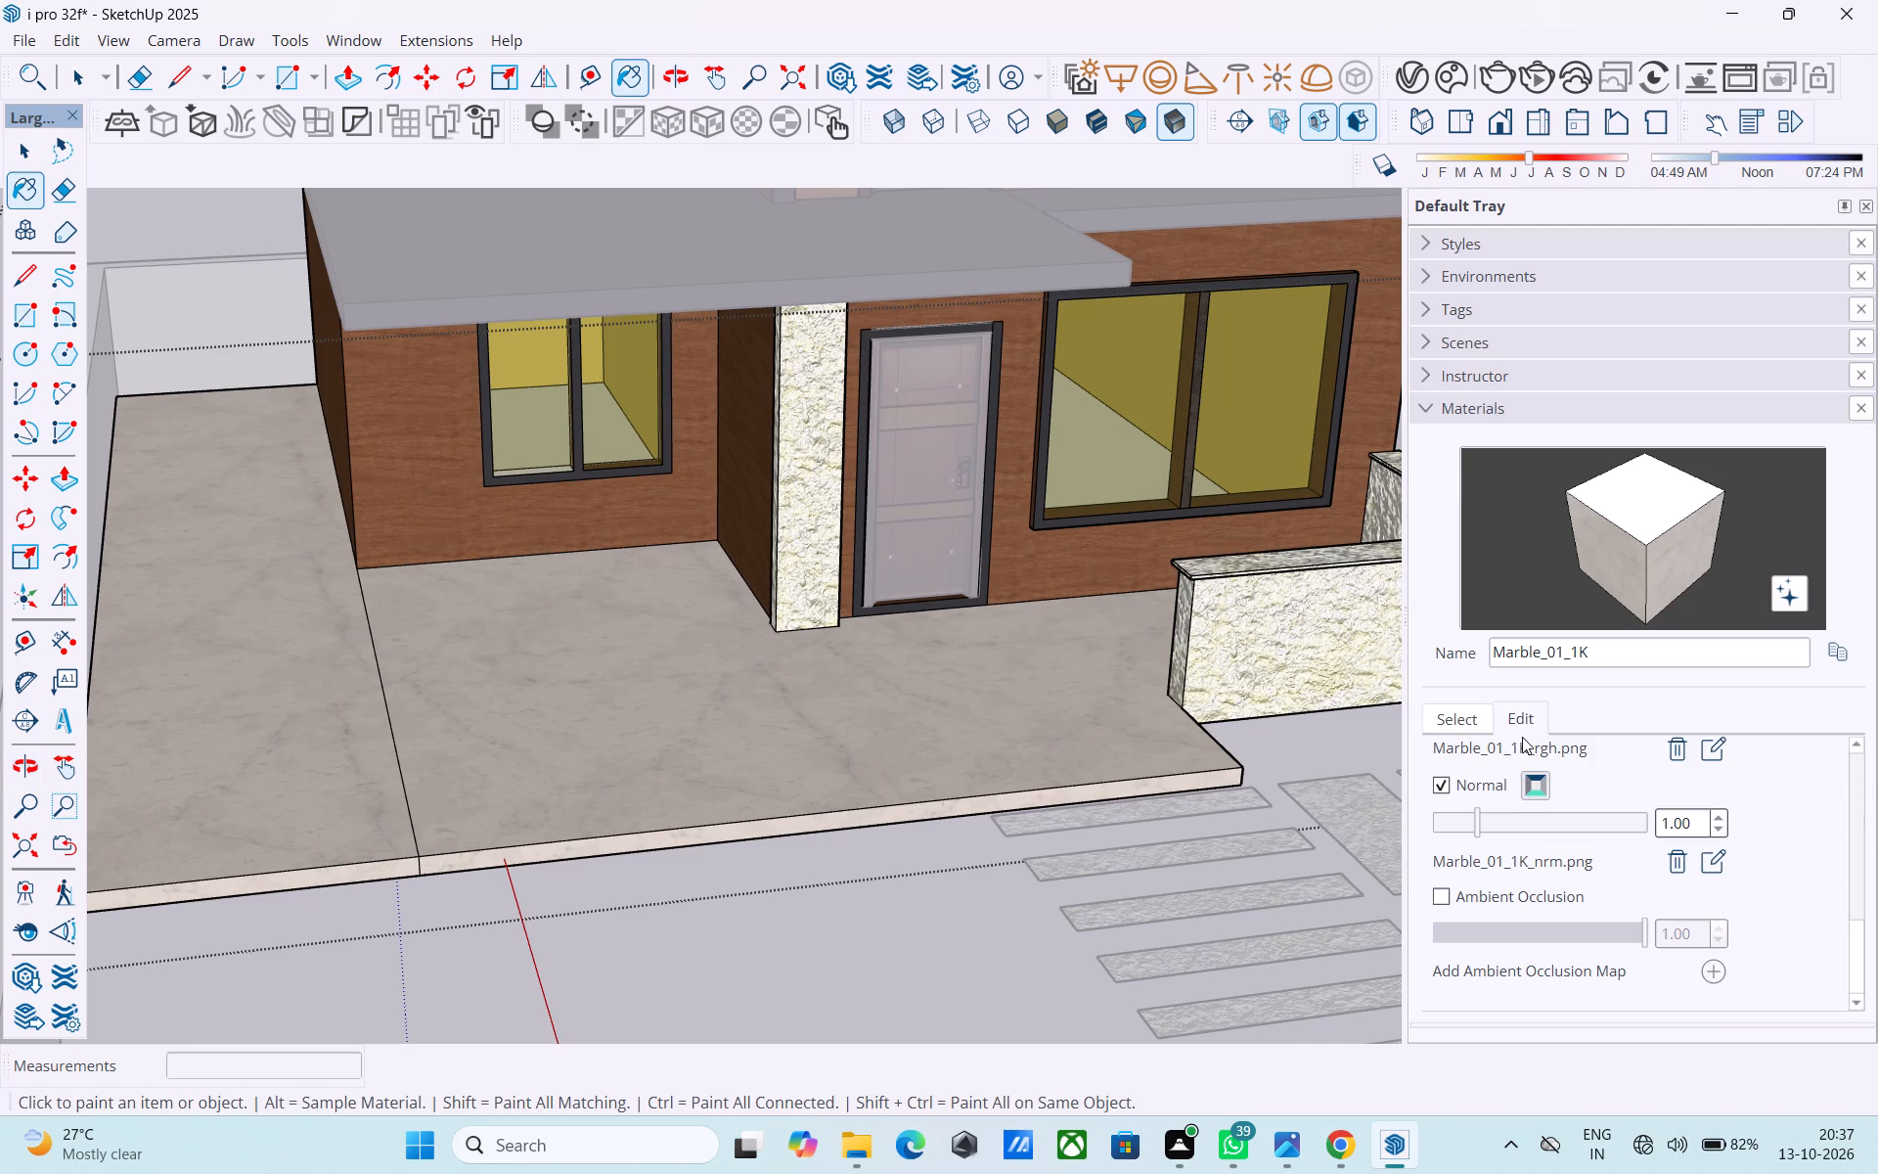
scroll(1530, 847, "up", 8)
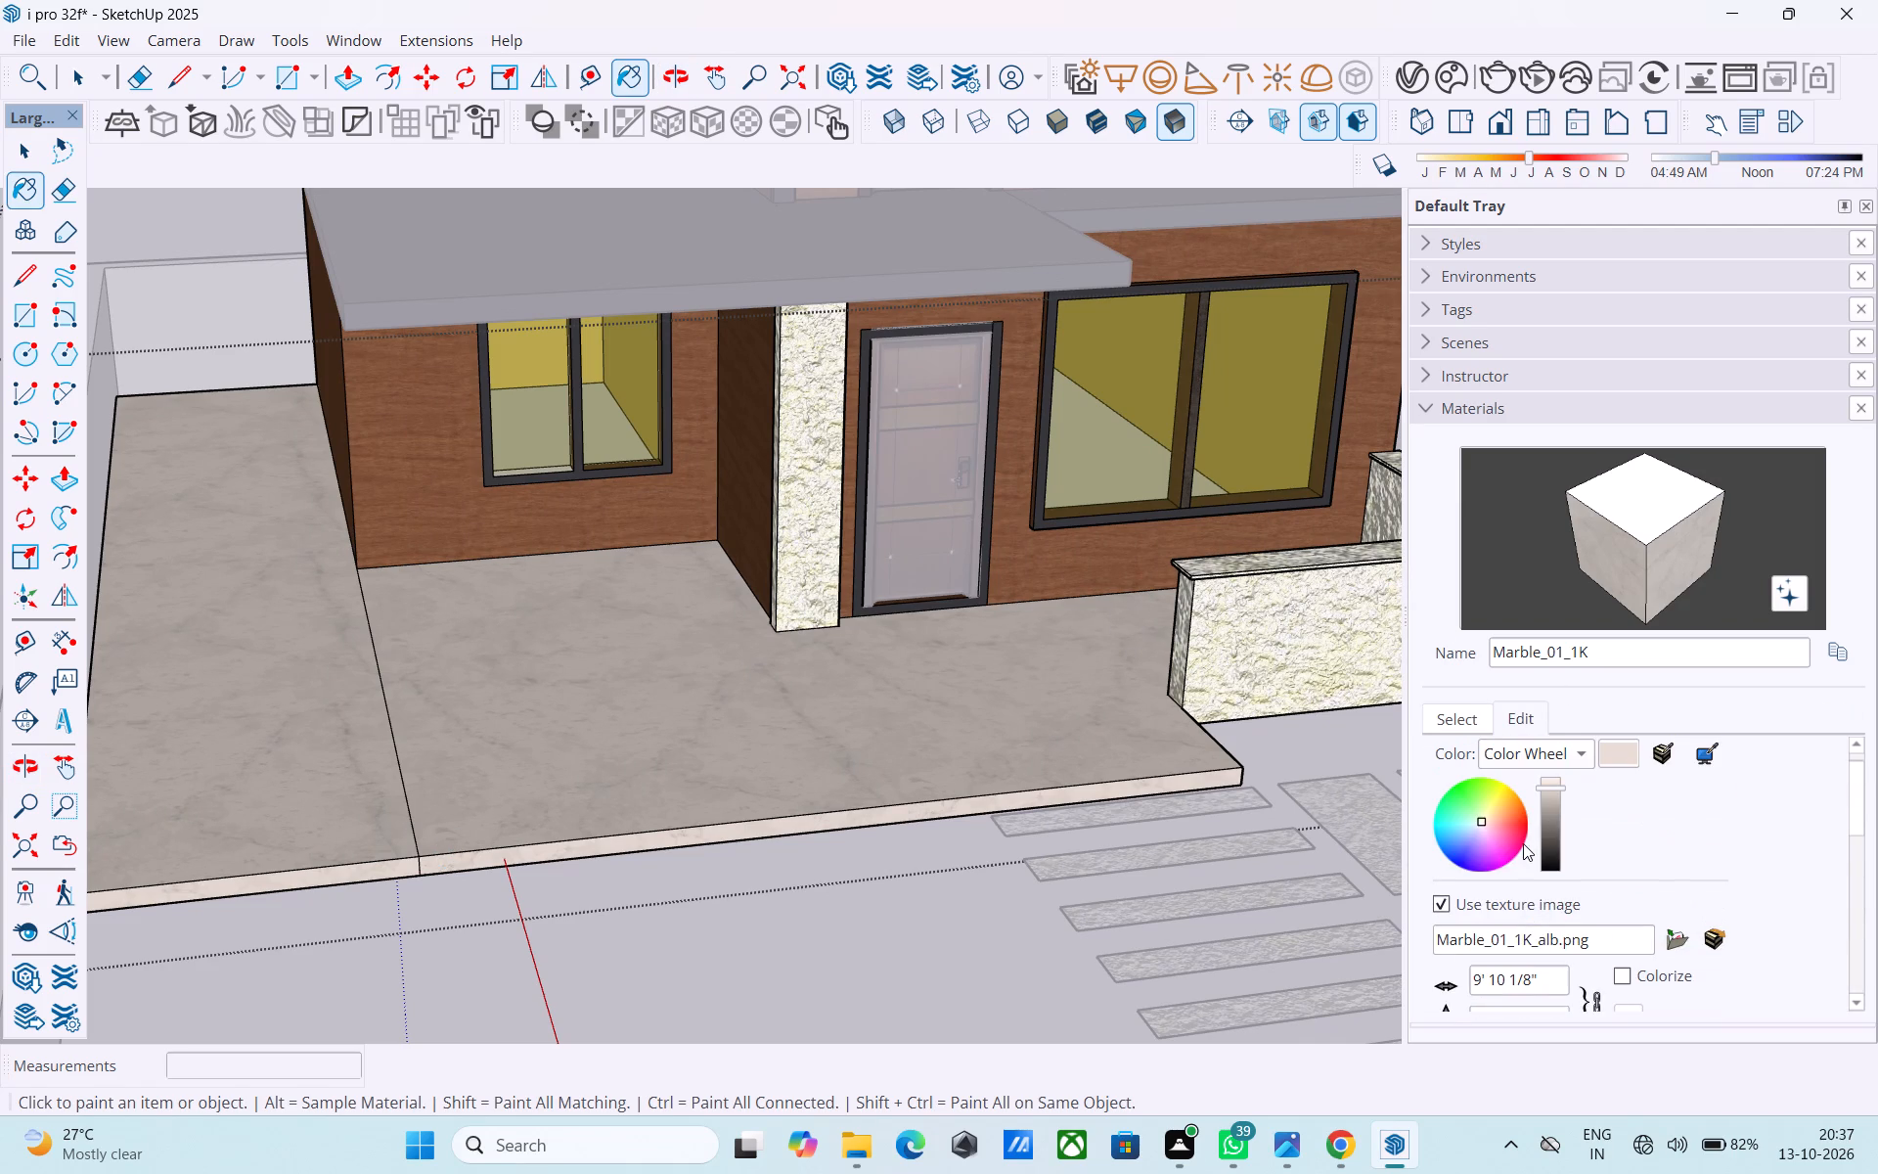
left_click(1481, 823)
left_click(1481, 823)
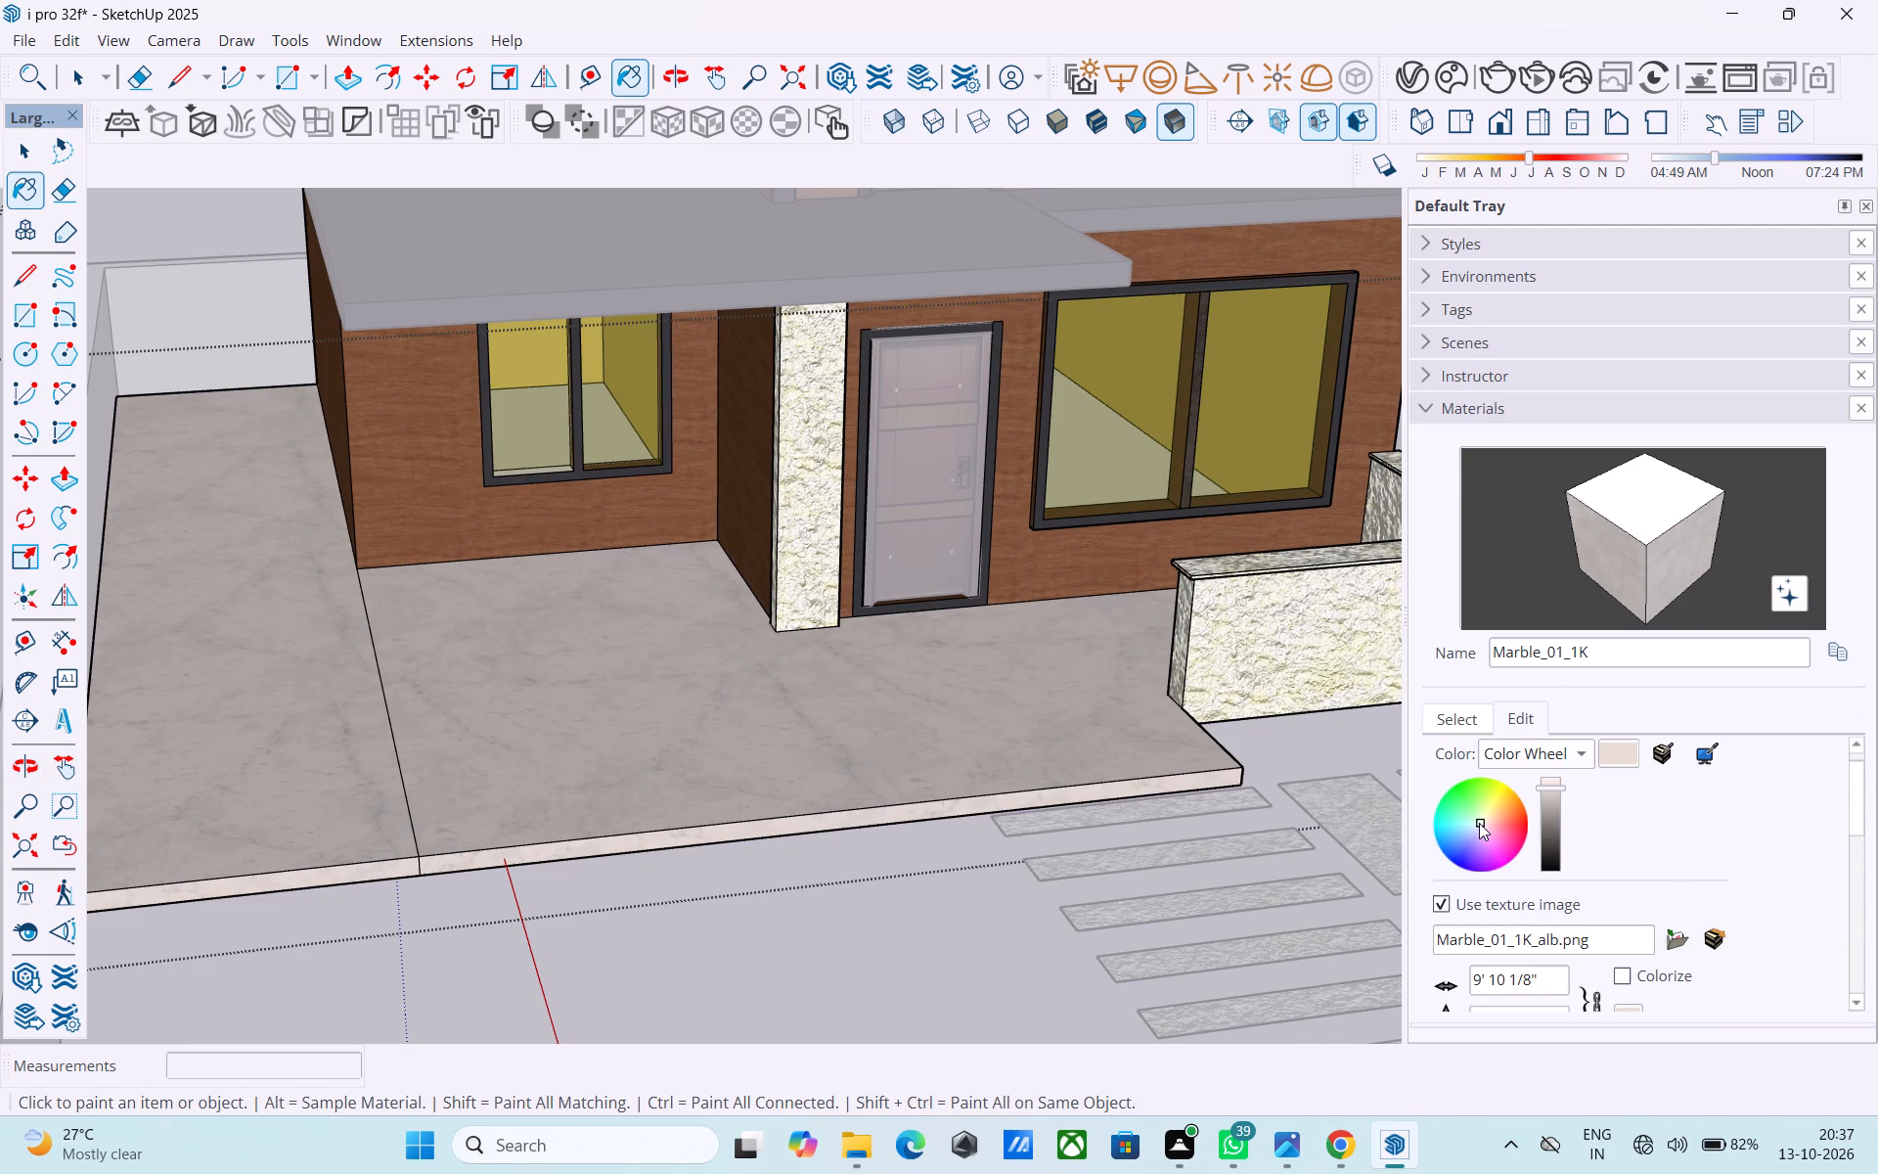
left_click(1479, 823)
scroll(1123, 906, "down", 5)
middle_click_drag(1123, 906, 1461, 988)
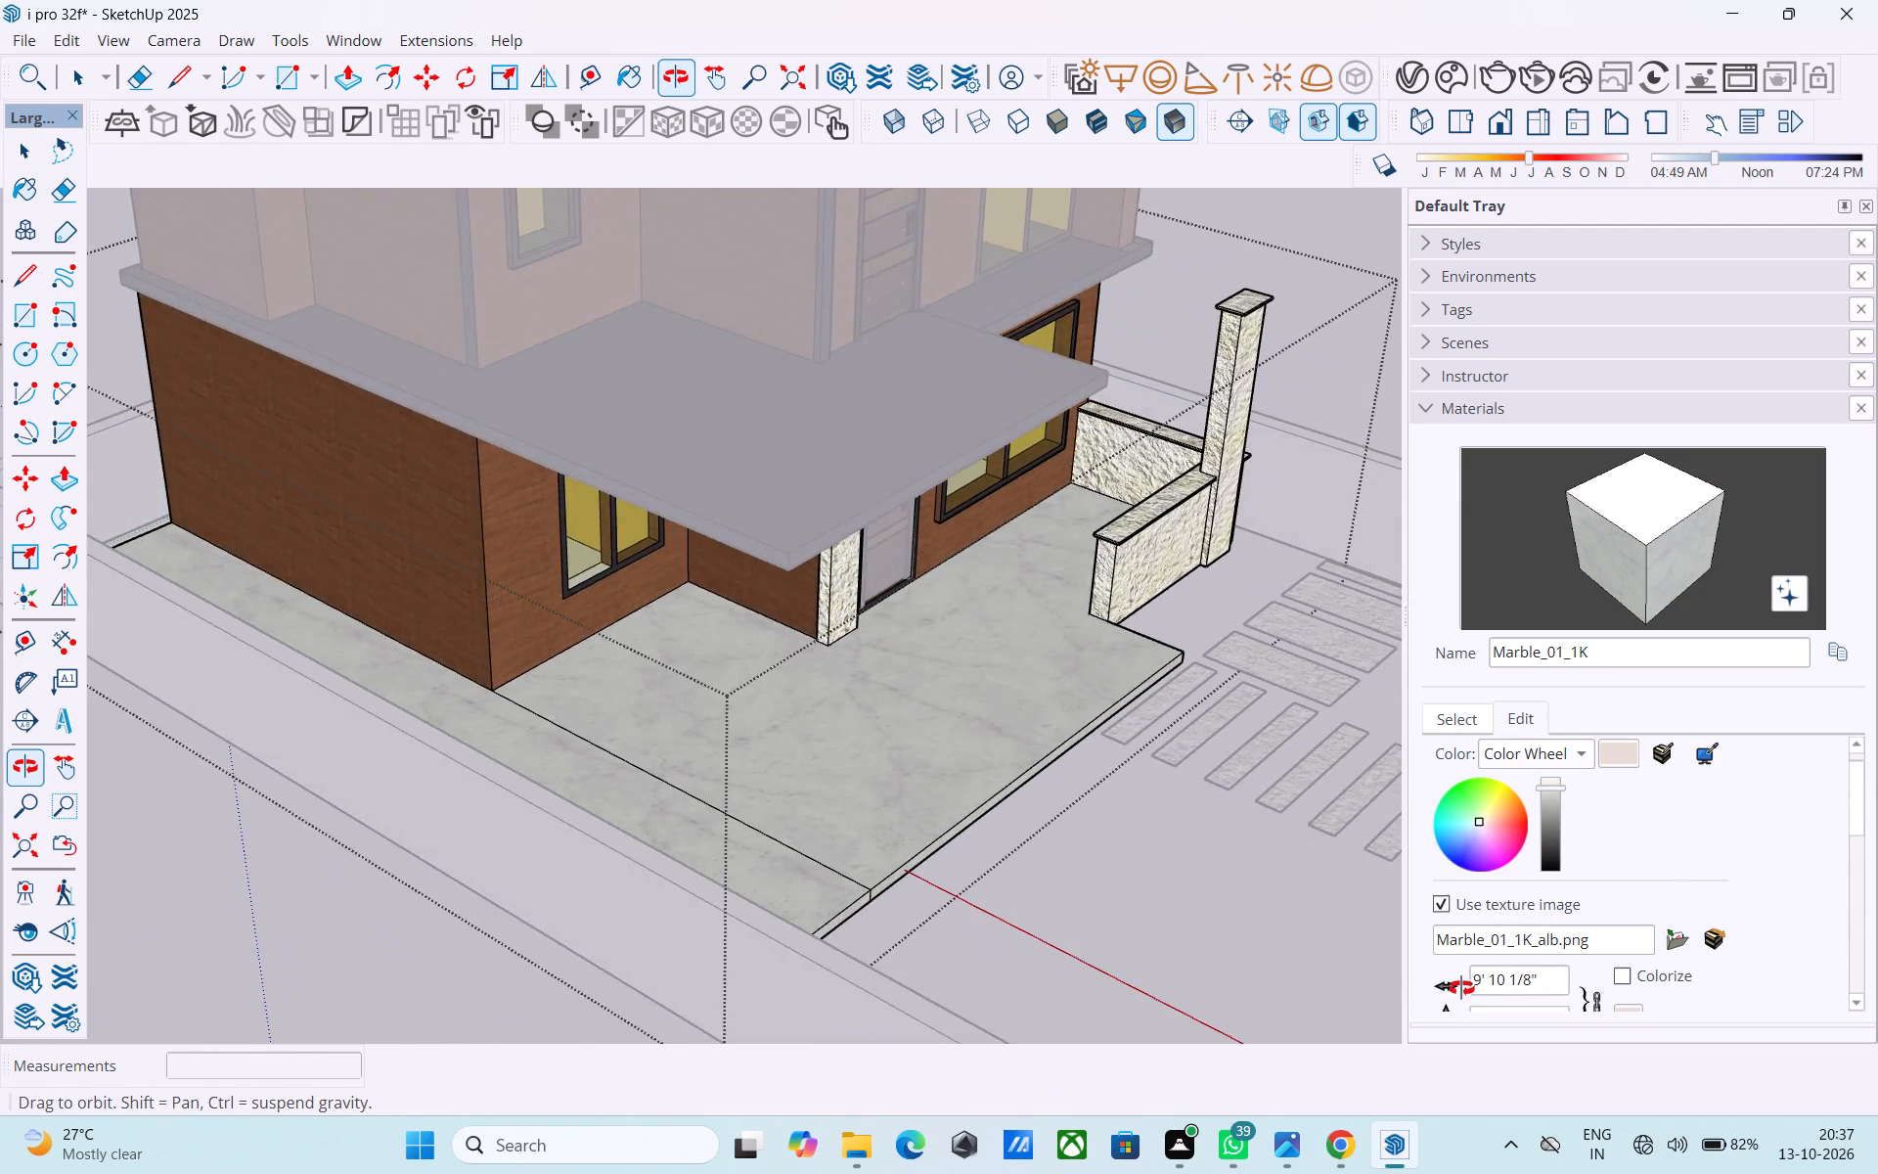
middle_click_drag(1461, 988, 900, 756)
key("space")
scroll(900, 756, "down", 9)
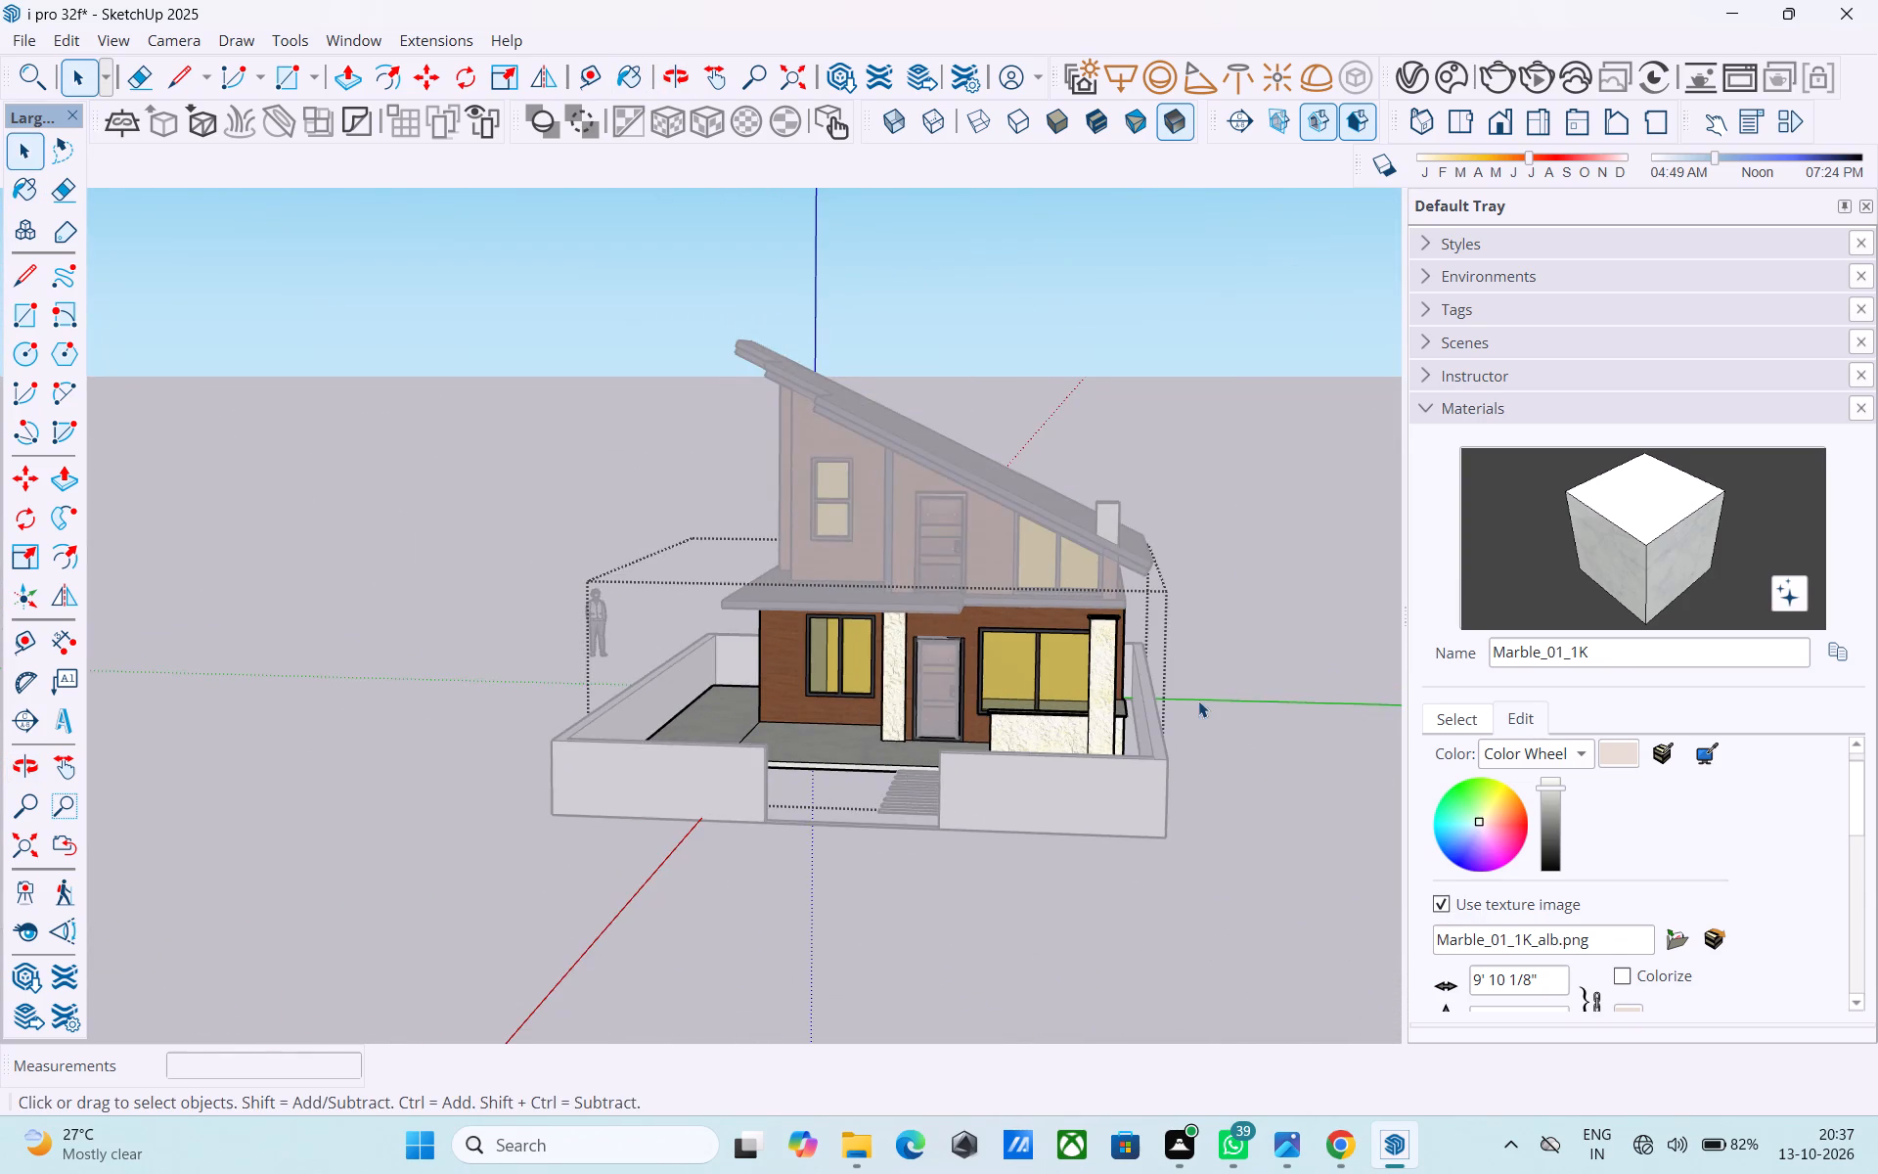
left_click(1198, 700)
Save the model.
key("ctrl+s")
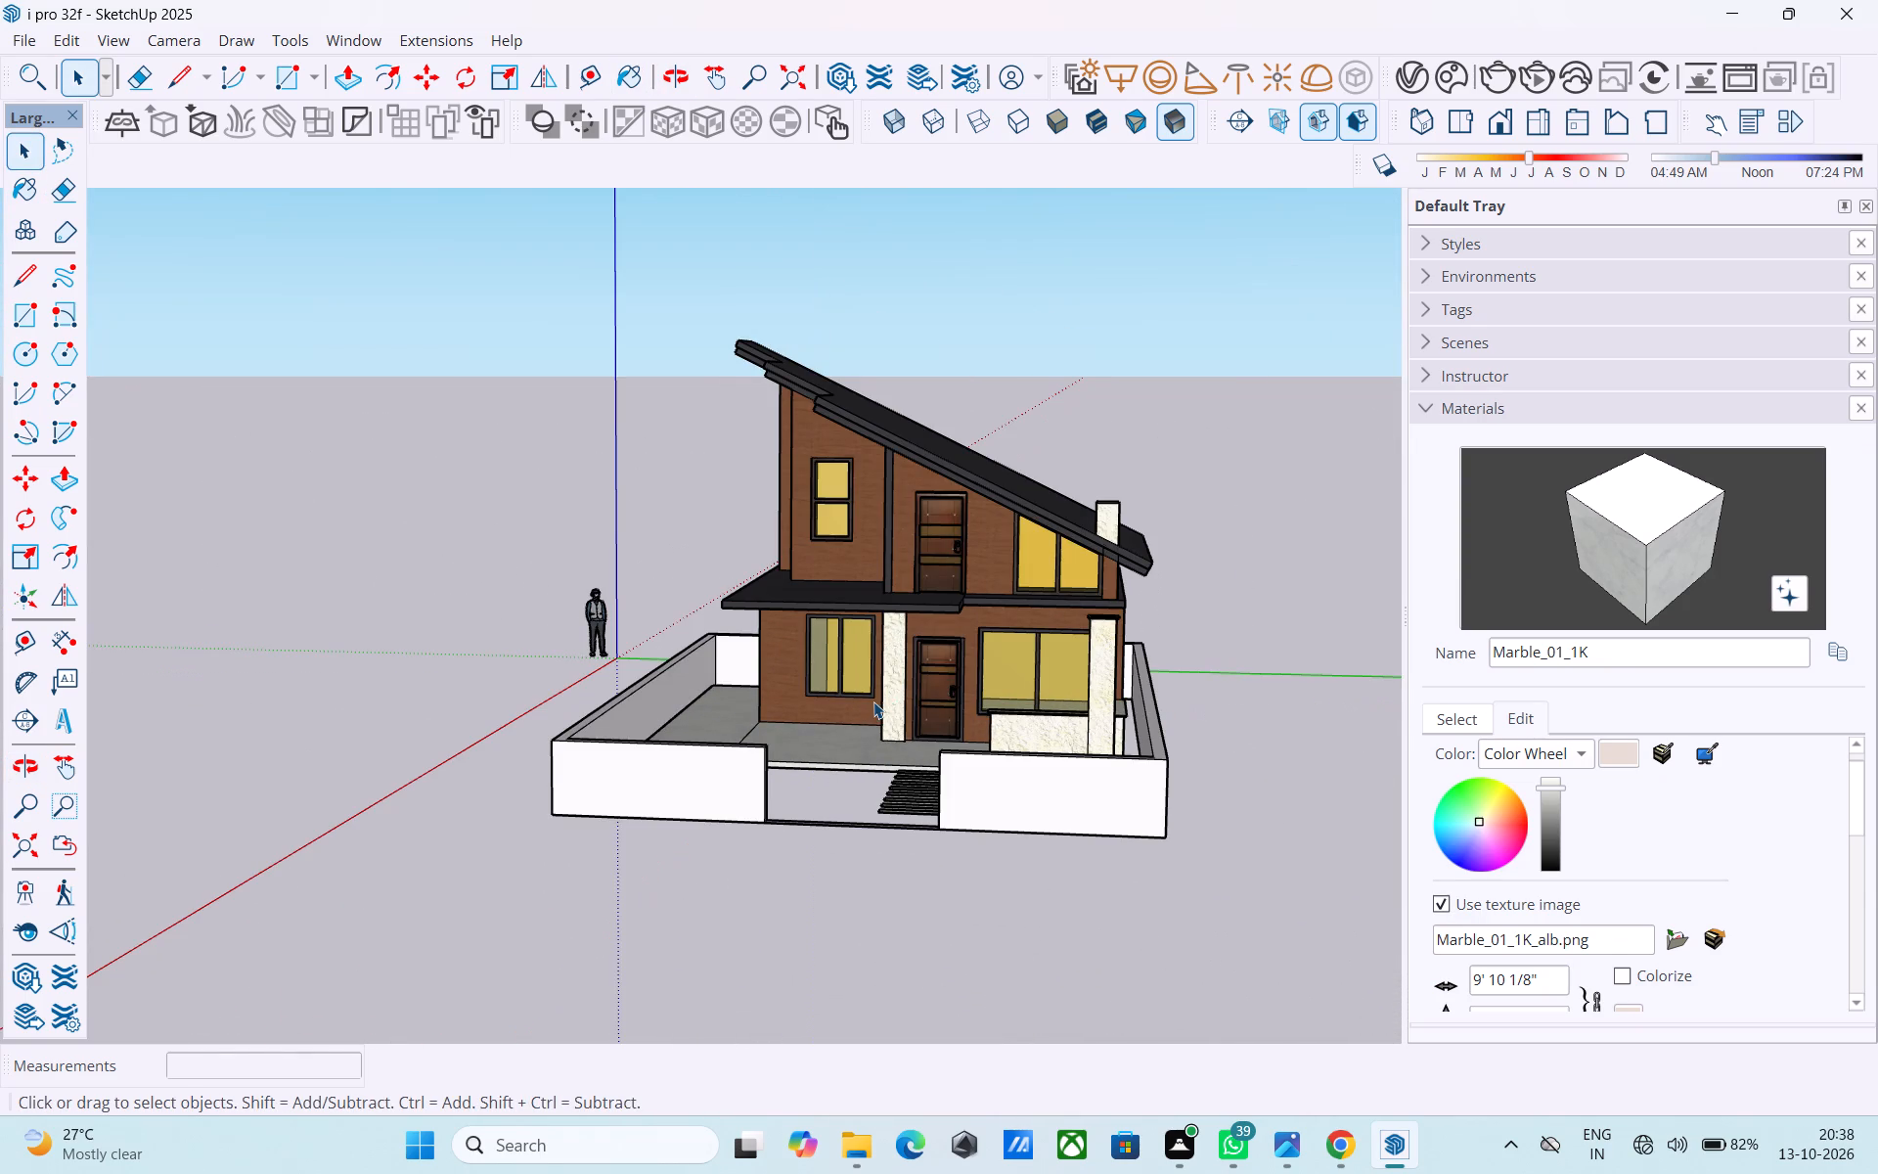
Examine the finished house exterior, boundary wall and paving from all sides and from above.
middle_click_drag(873, 701, 1080, 655)
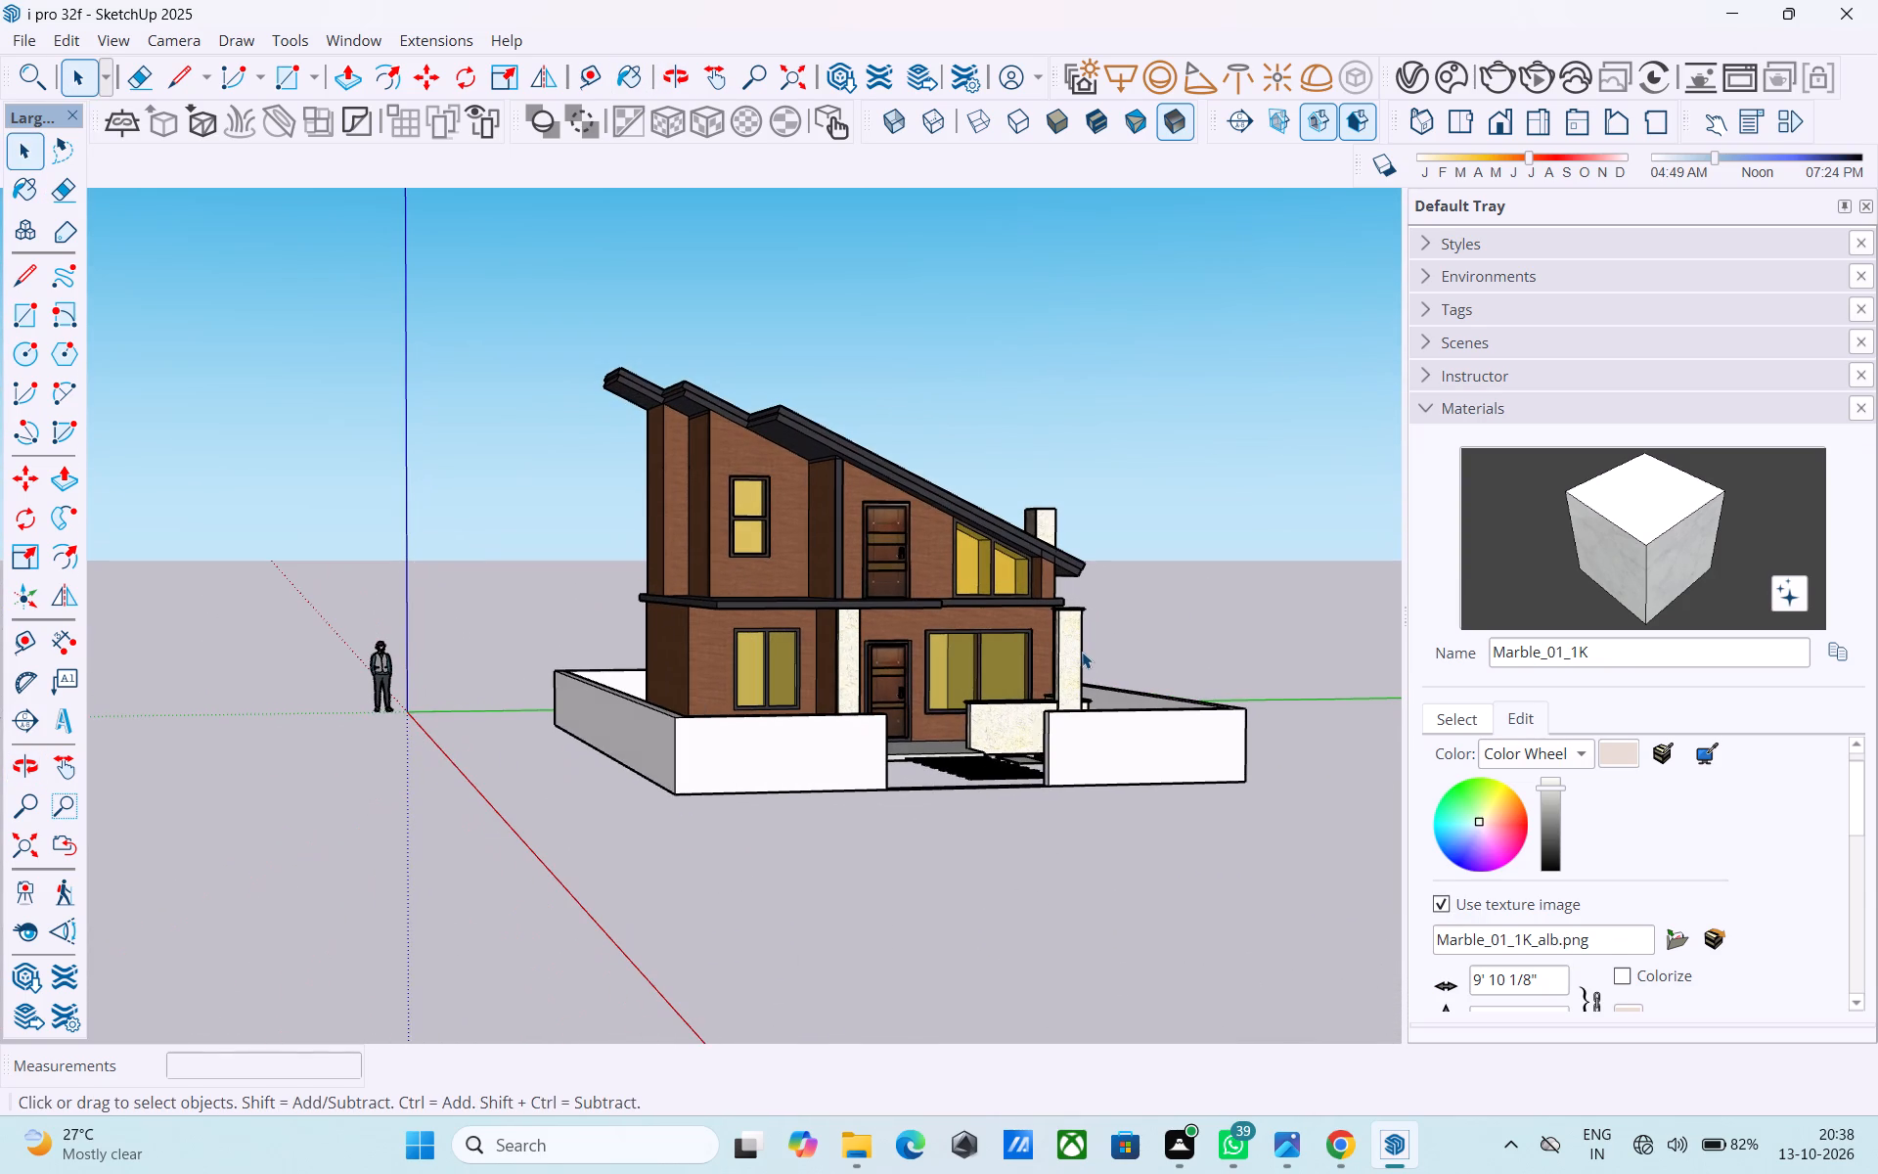
middle_click_drag(994, 720, 935, 912)
scroll(827, 717, "up", 5)
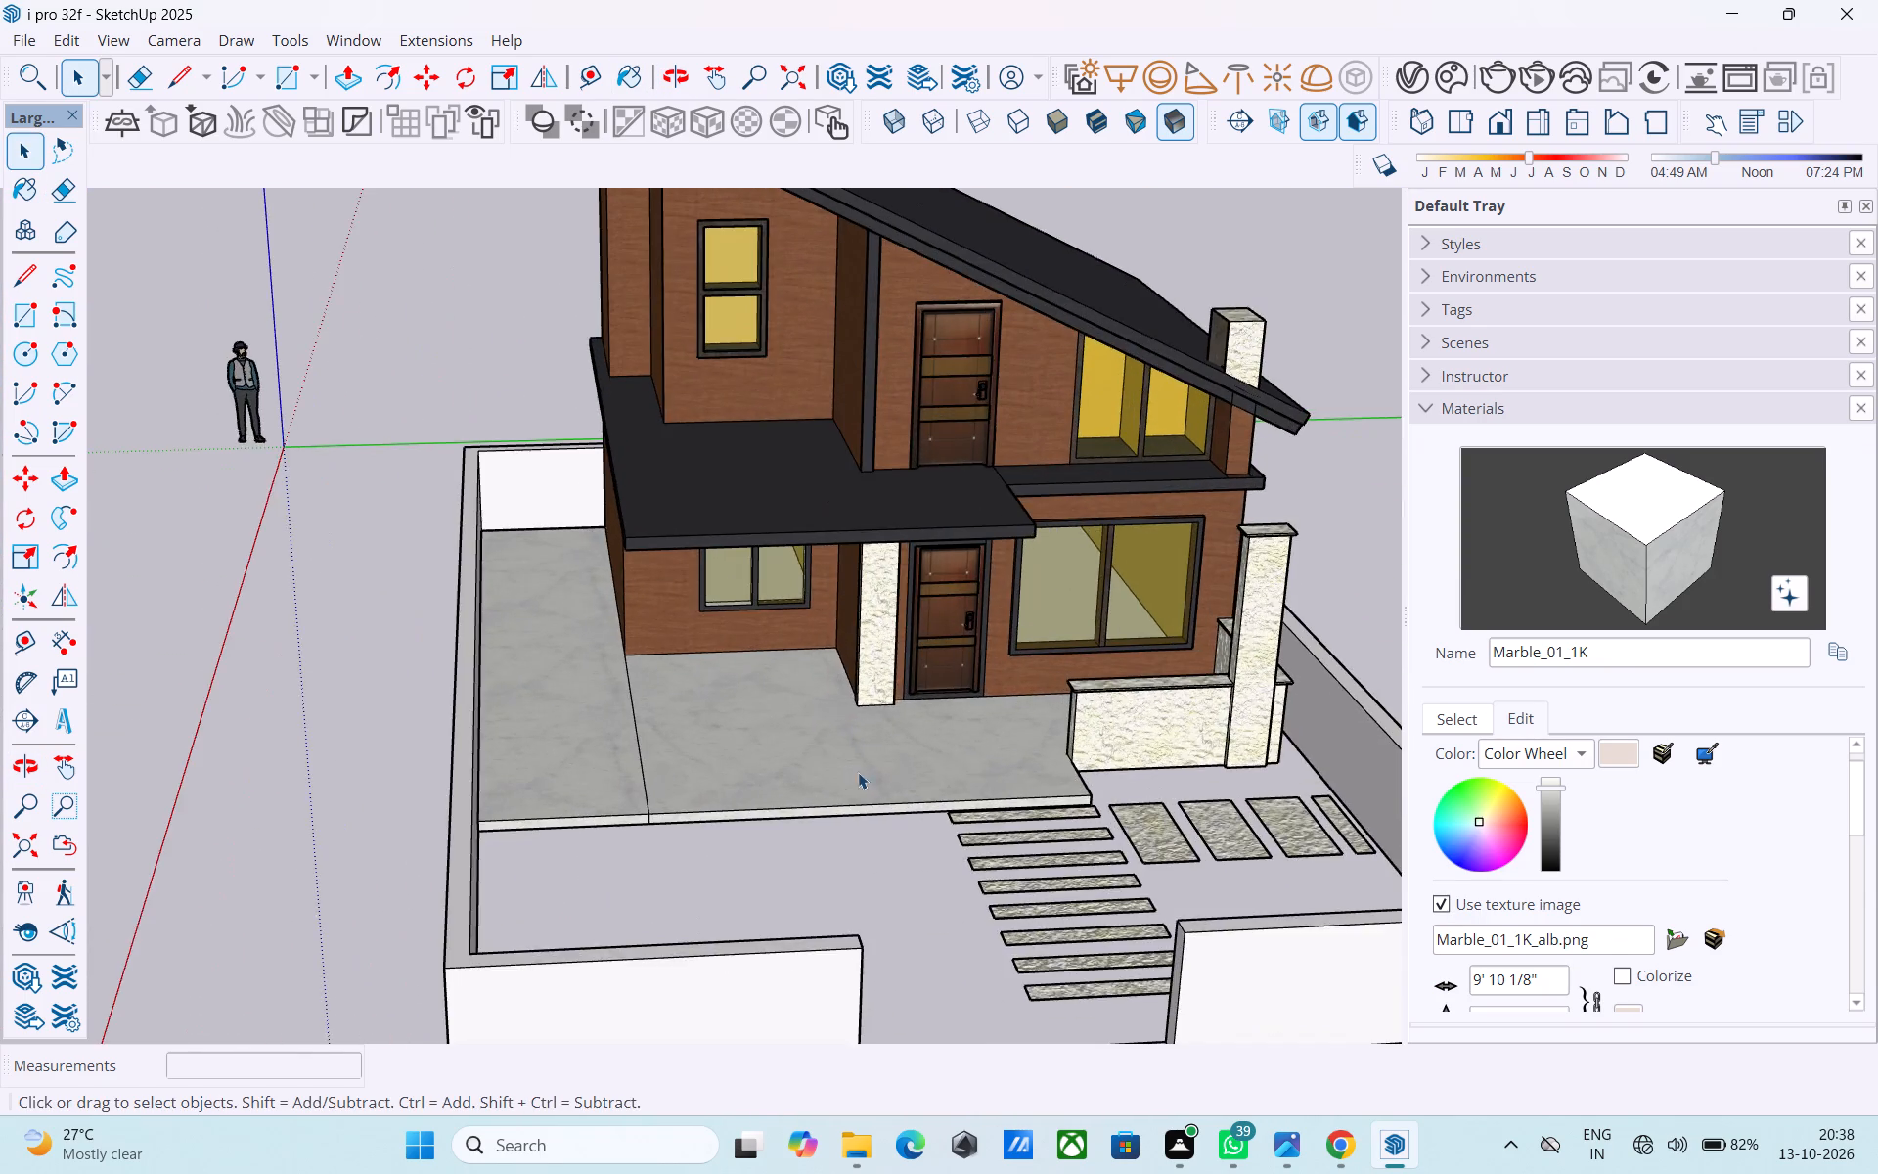
middle_click_drag(858, 772, 1132, 615)
scroll(663, 647, "down", 5)
middle_click_drag(870, 695, 1347, 630)
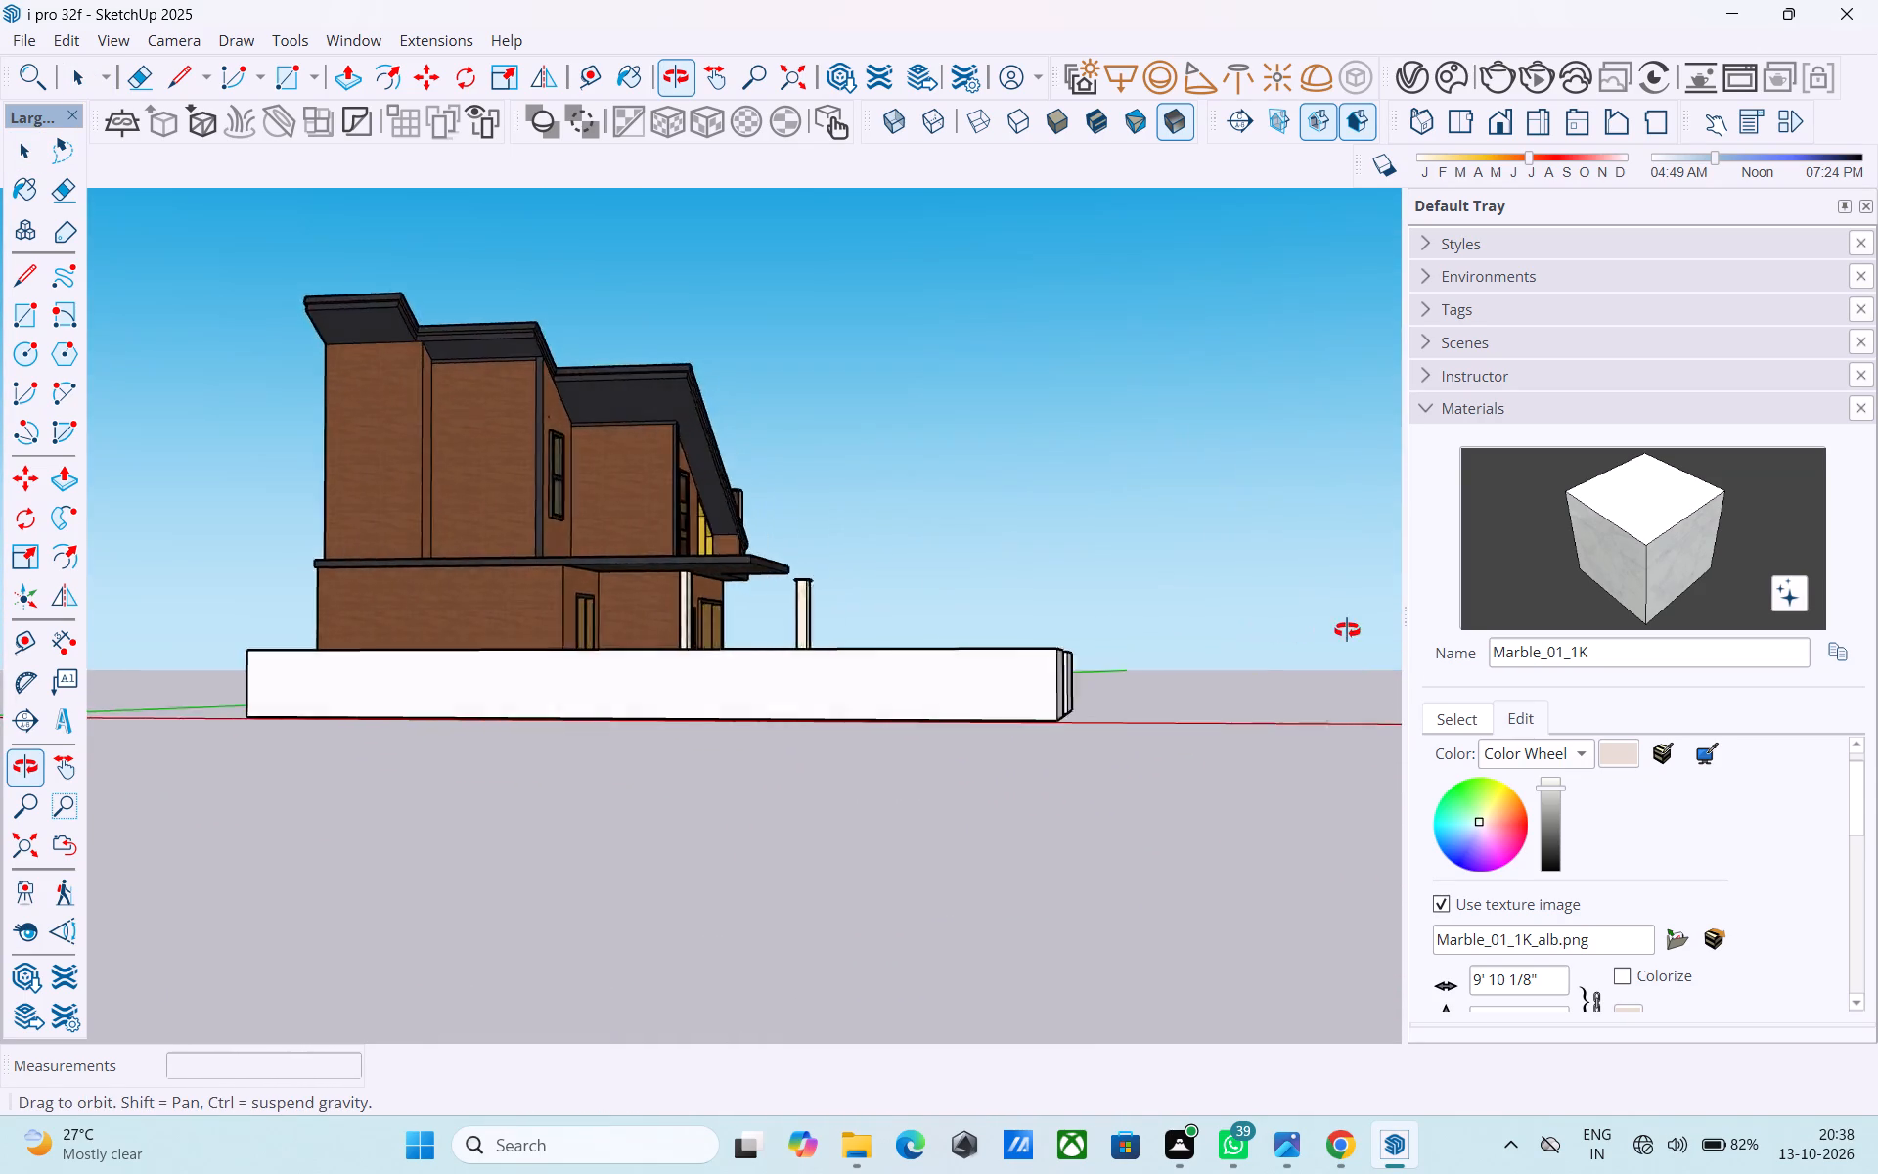
middle_click_drag(1347, 630, 1503, 633)
middle_click_drag(808, 633, 1523, 673)
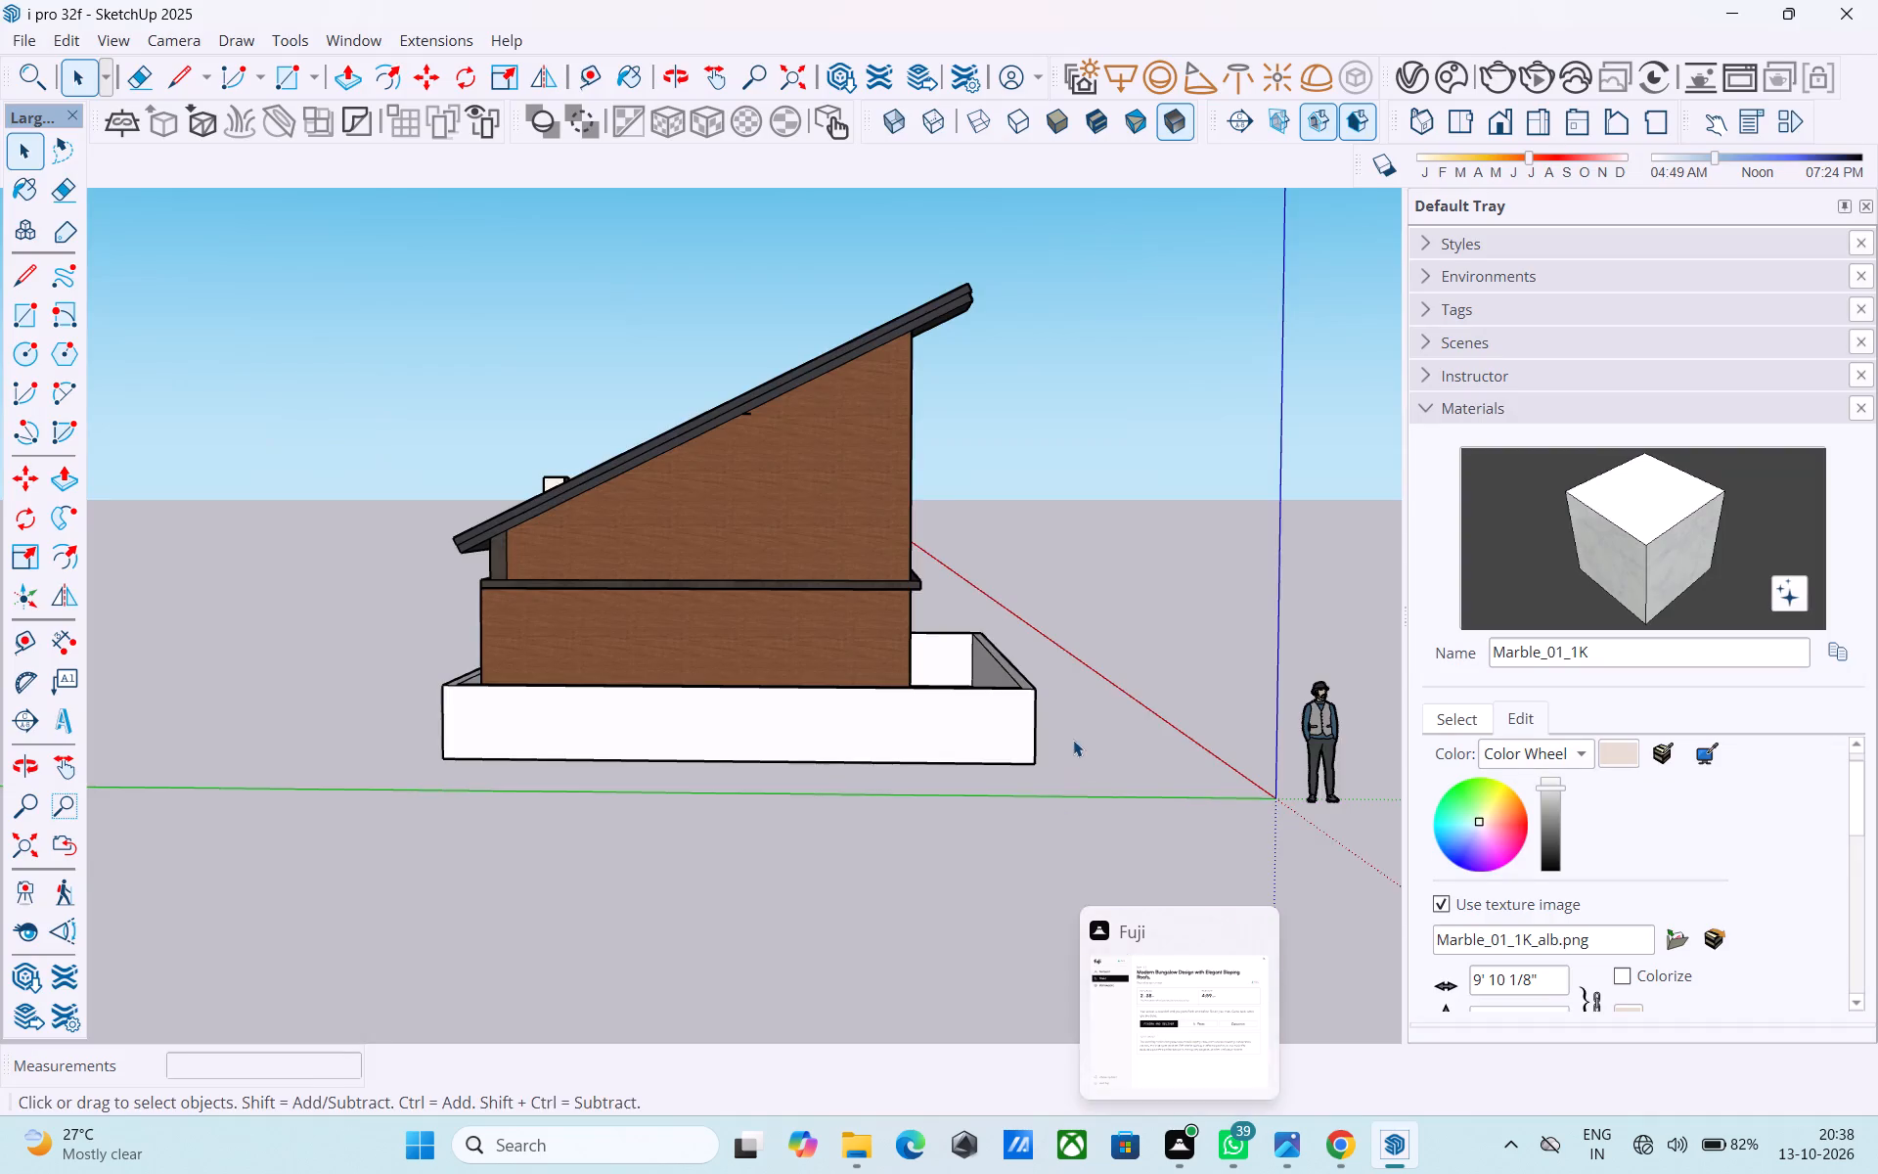
middle_click_drag(1067, 737, 401, 784)
middle_click_drag(468, 698, 0, 710, "shift")
middle_click_drag(577, 708, 651, 786)
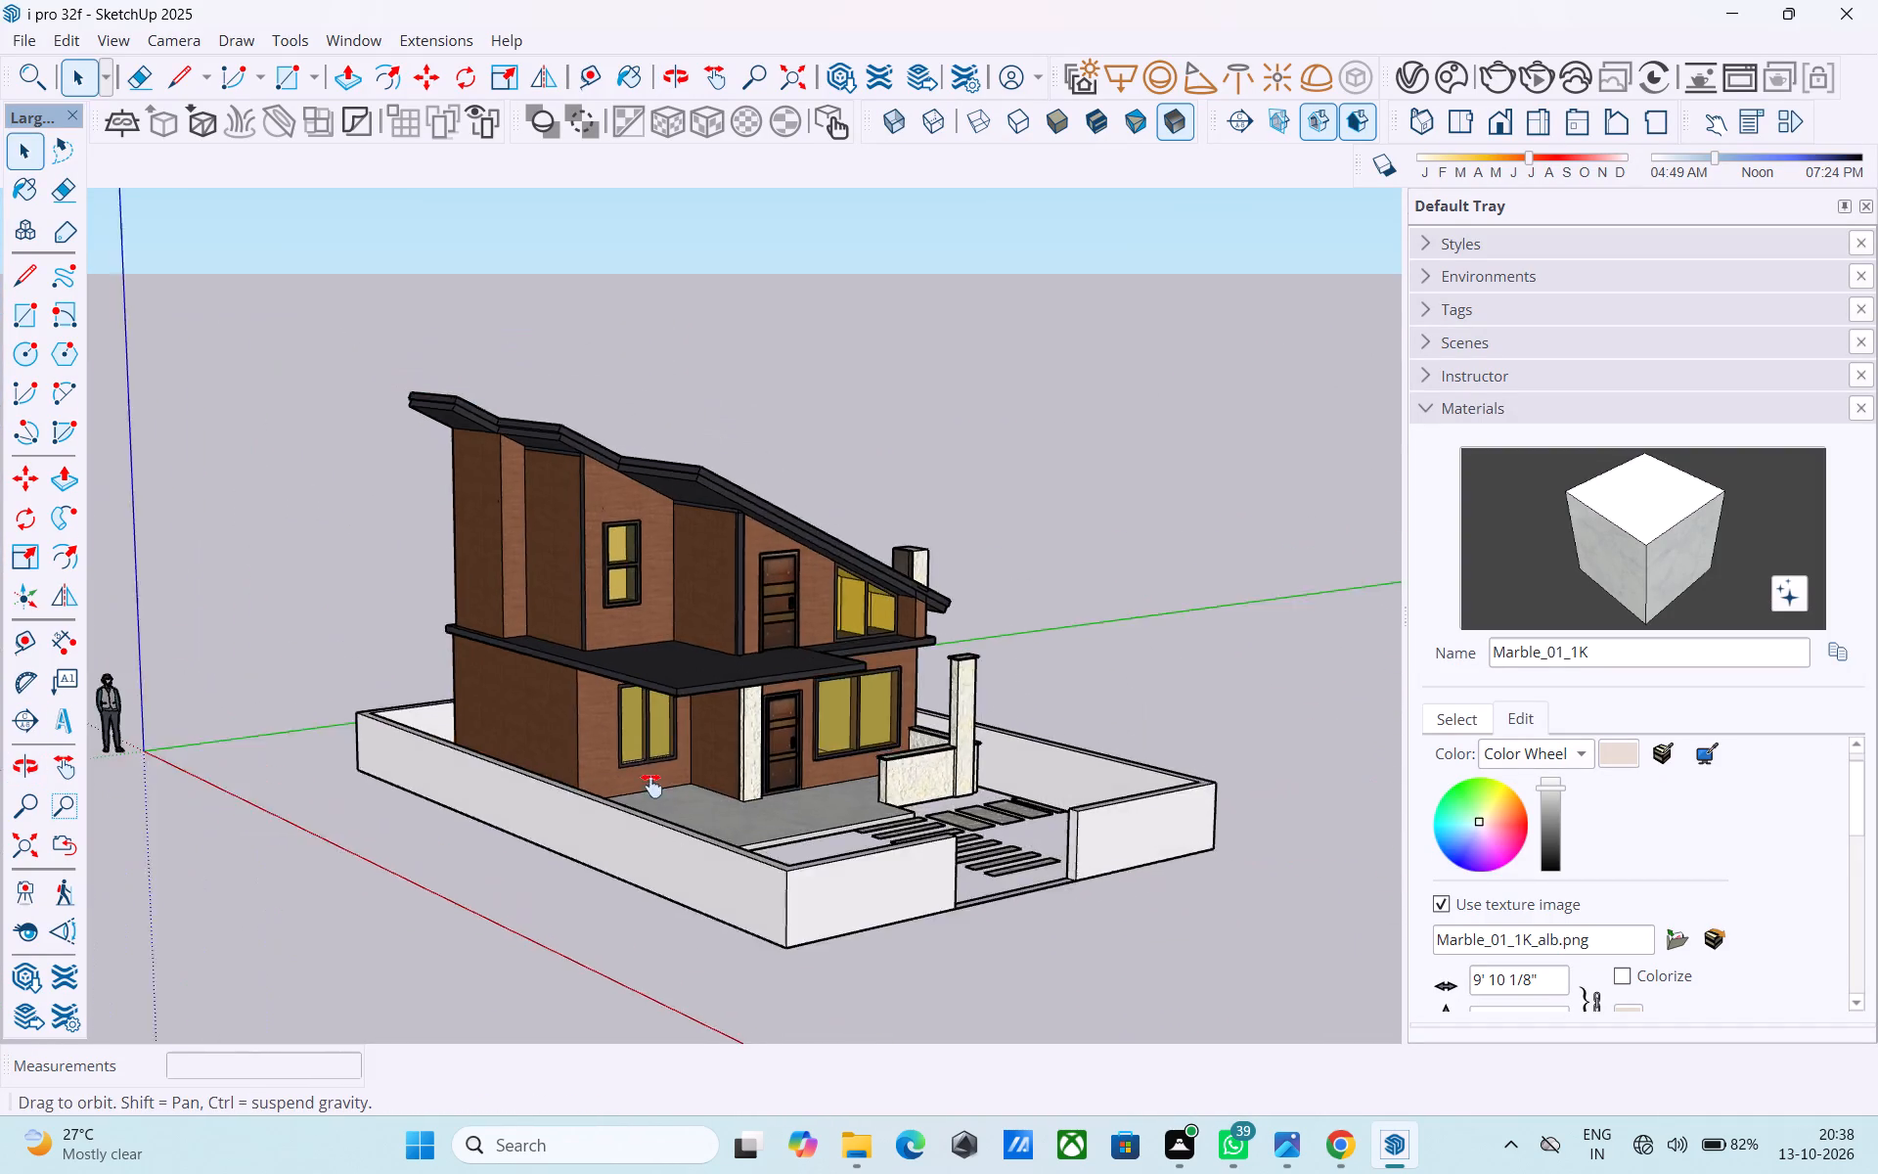
middle_click_drag(651, 786, 145, 692)
middle_click_drag(725, 733, 953, 727, "shift")
scroll(953, 727, "up", 5)
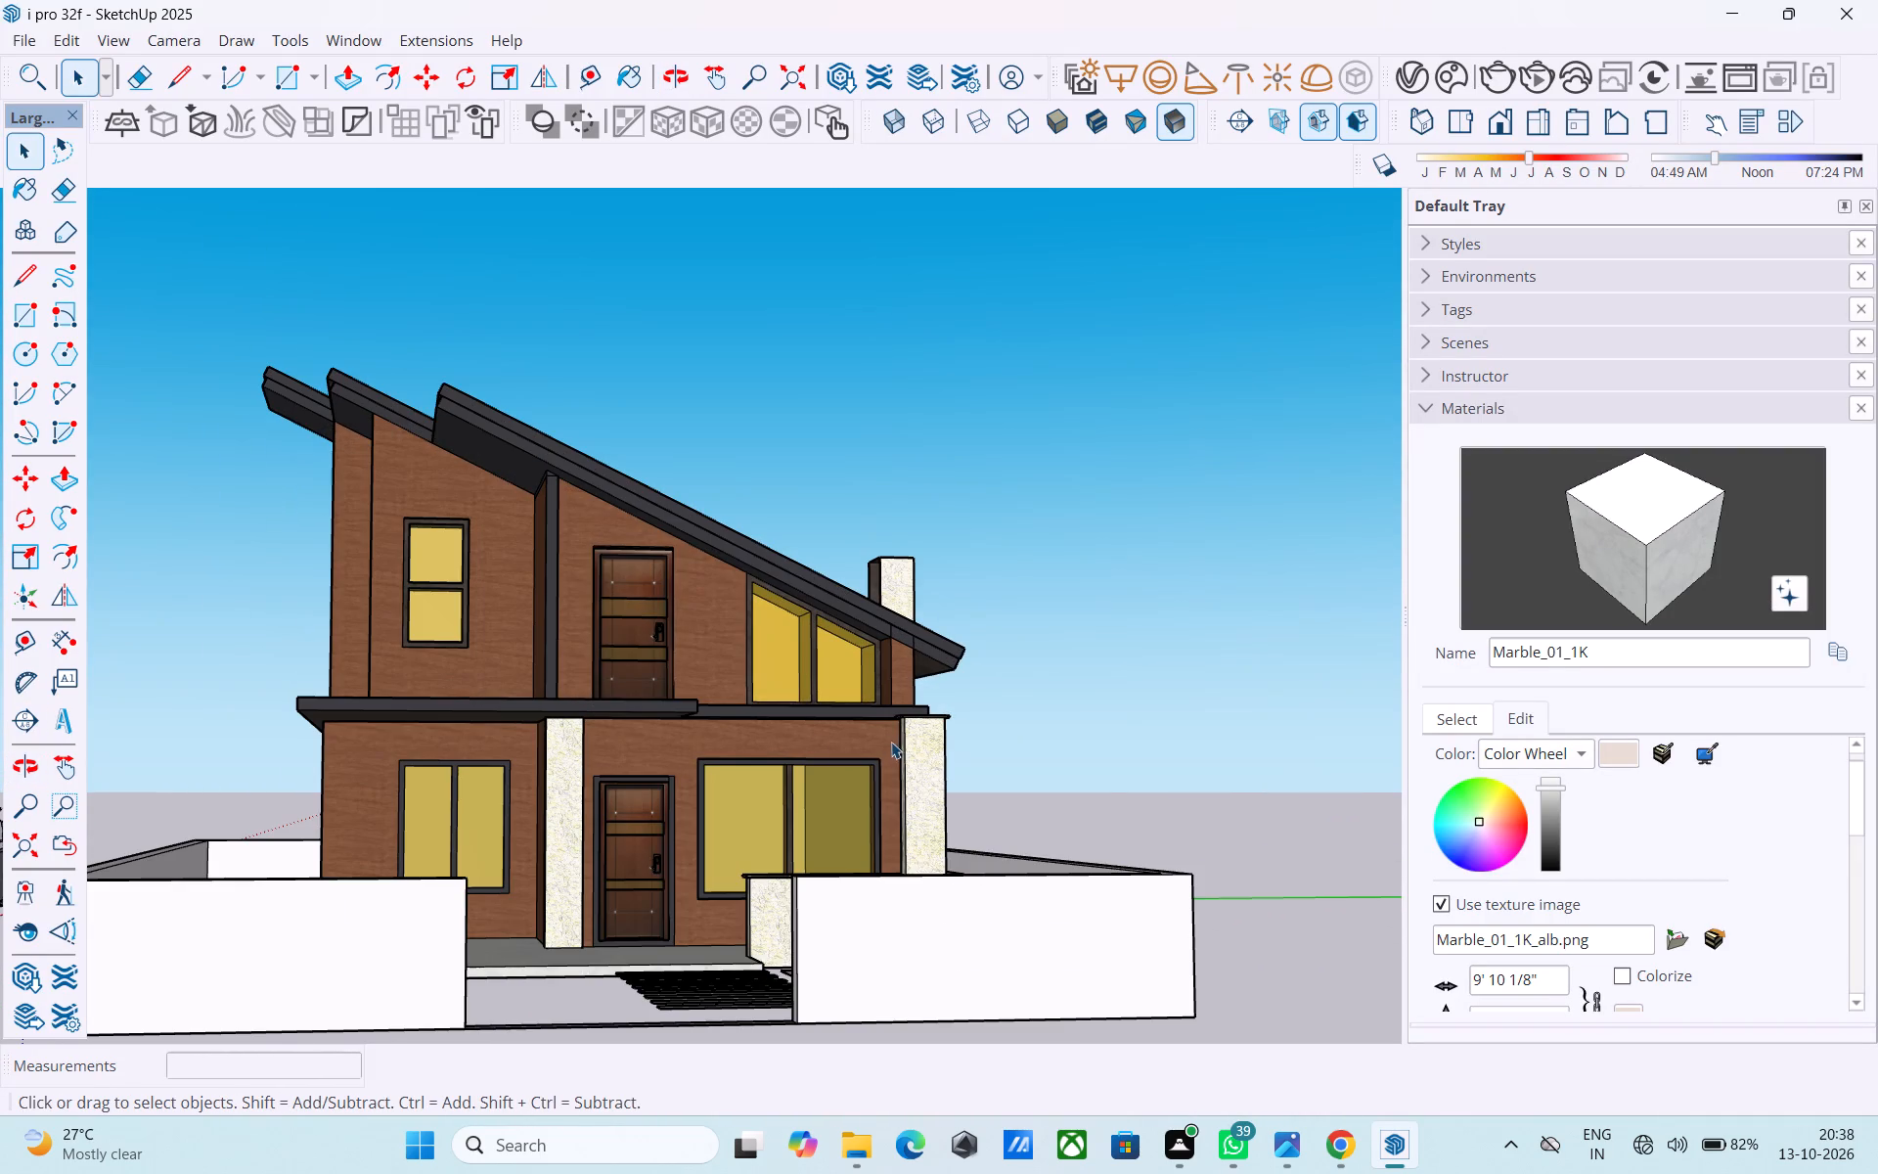
middle_click(644, 708)
scroll(700, 695, "down", 3)
middle_click_drag(703, 696, 701, 1037)
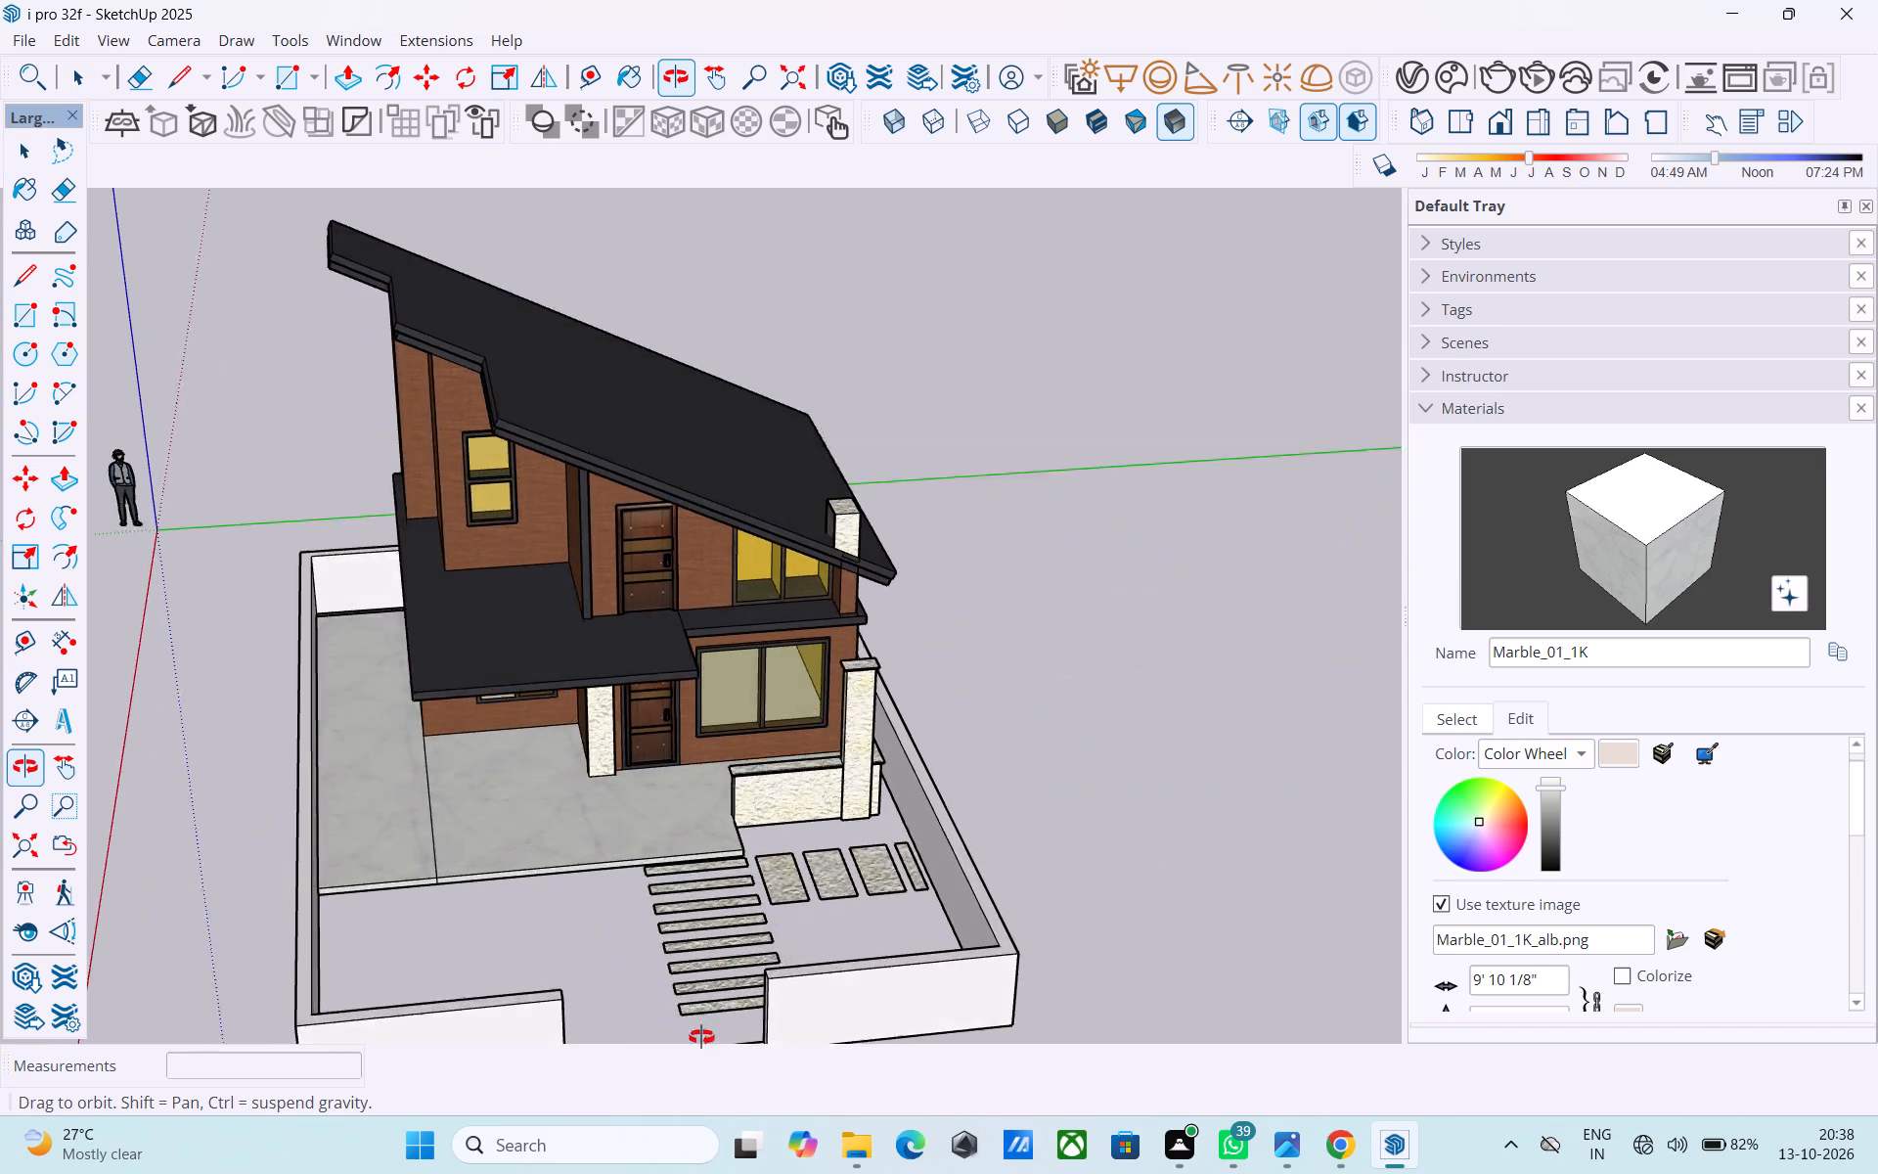
middle_click_drag(701, 1037, 698, 1048)
Pick Roofing_02_1K from the Roofing materials and try to paint the open ground beside the stepping slabs.
scroll(824, 904, "up", 5)
middle_click_drag(817, 895, 774, 766)
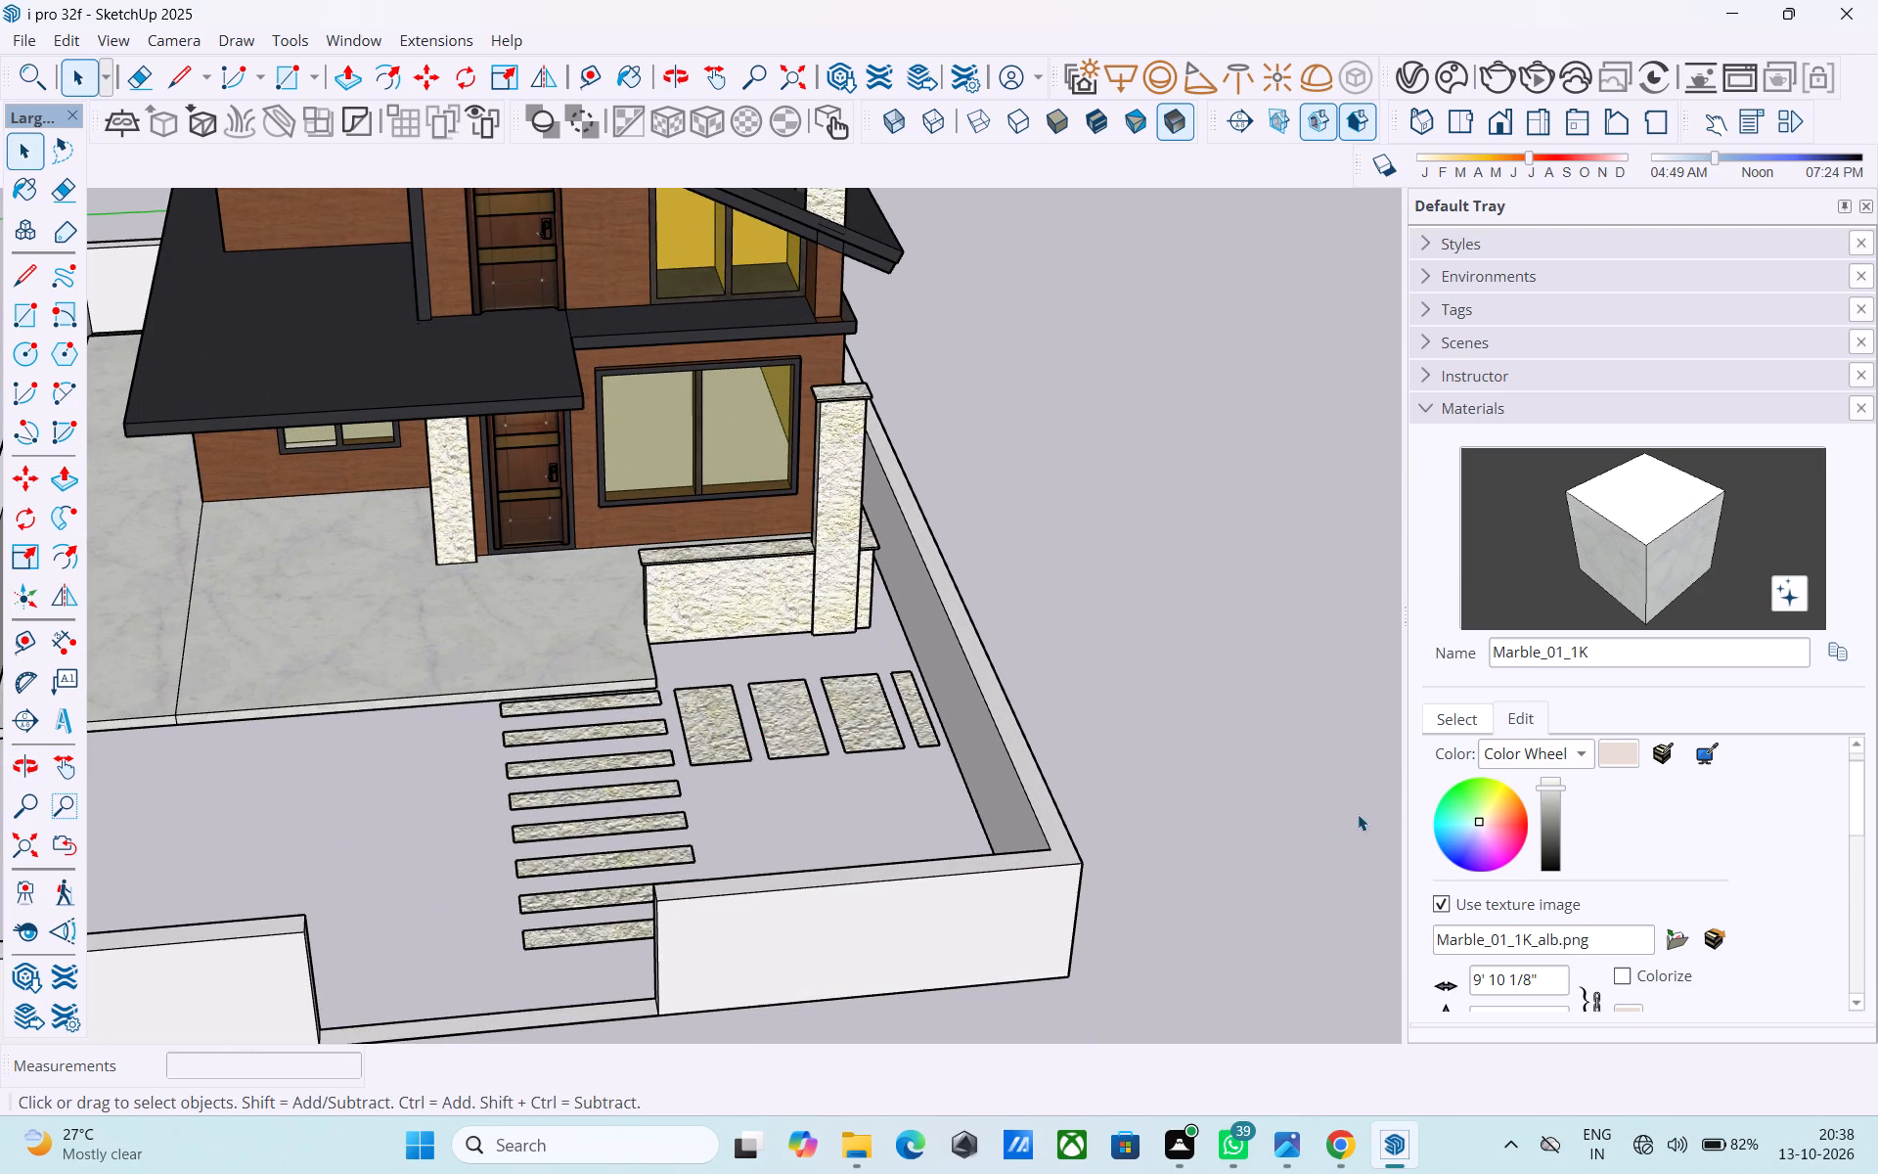
left_click(1472, 729)
left_click(1550, 749)
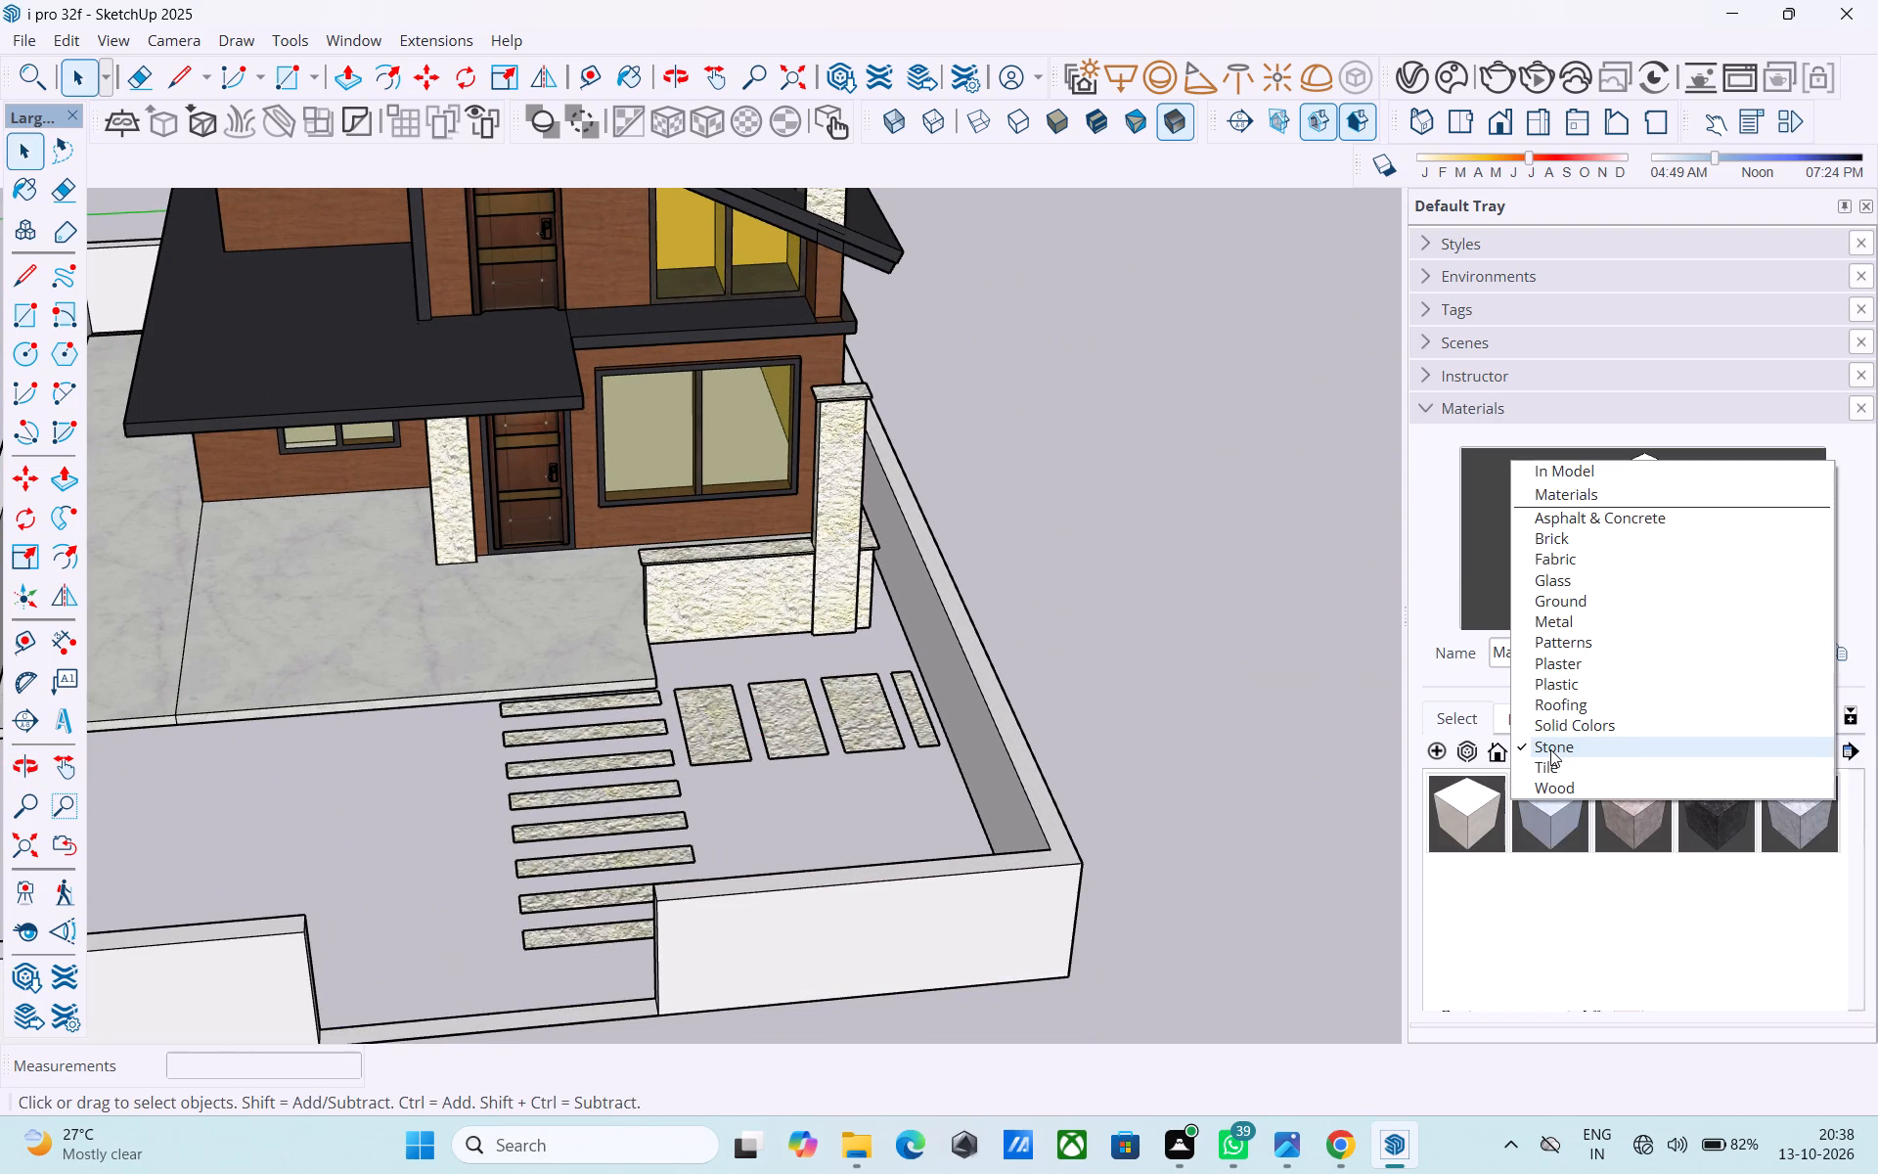
left_click(1556, 723)
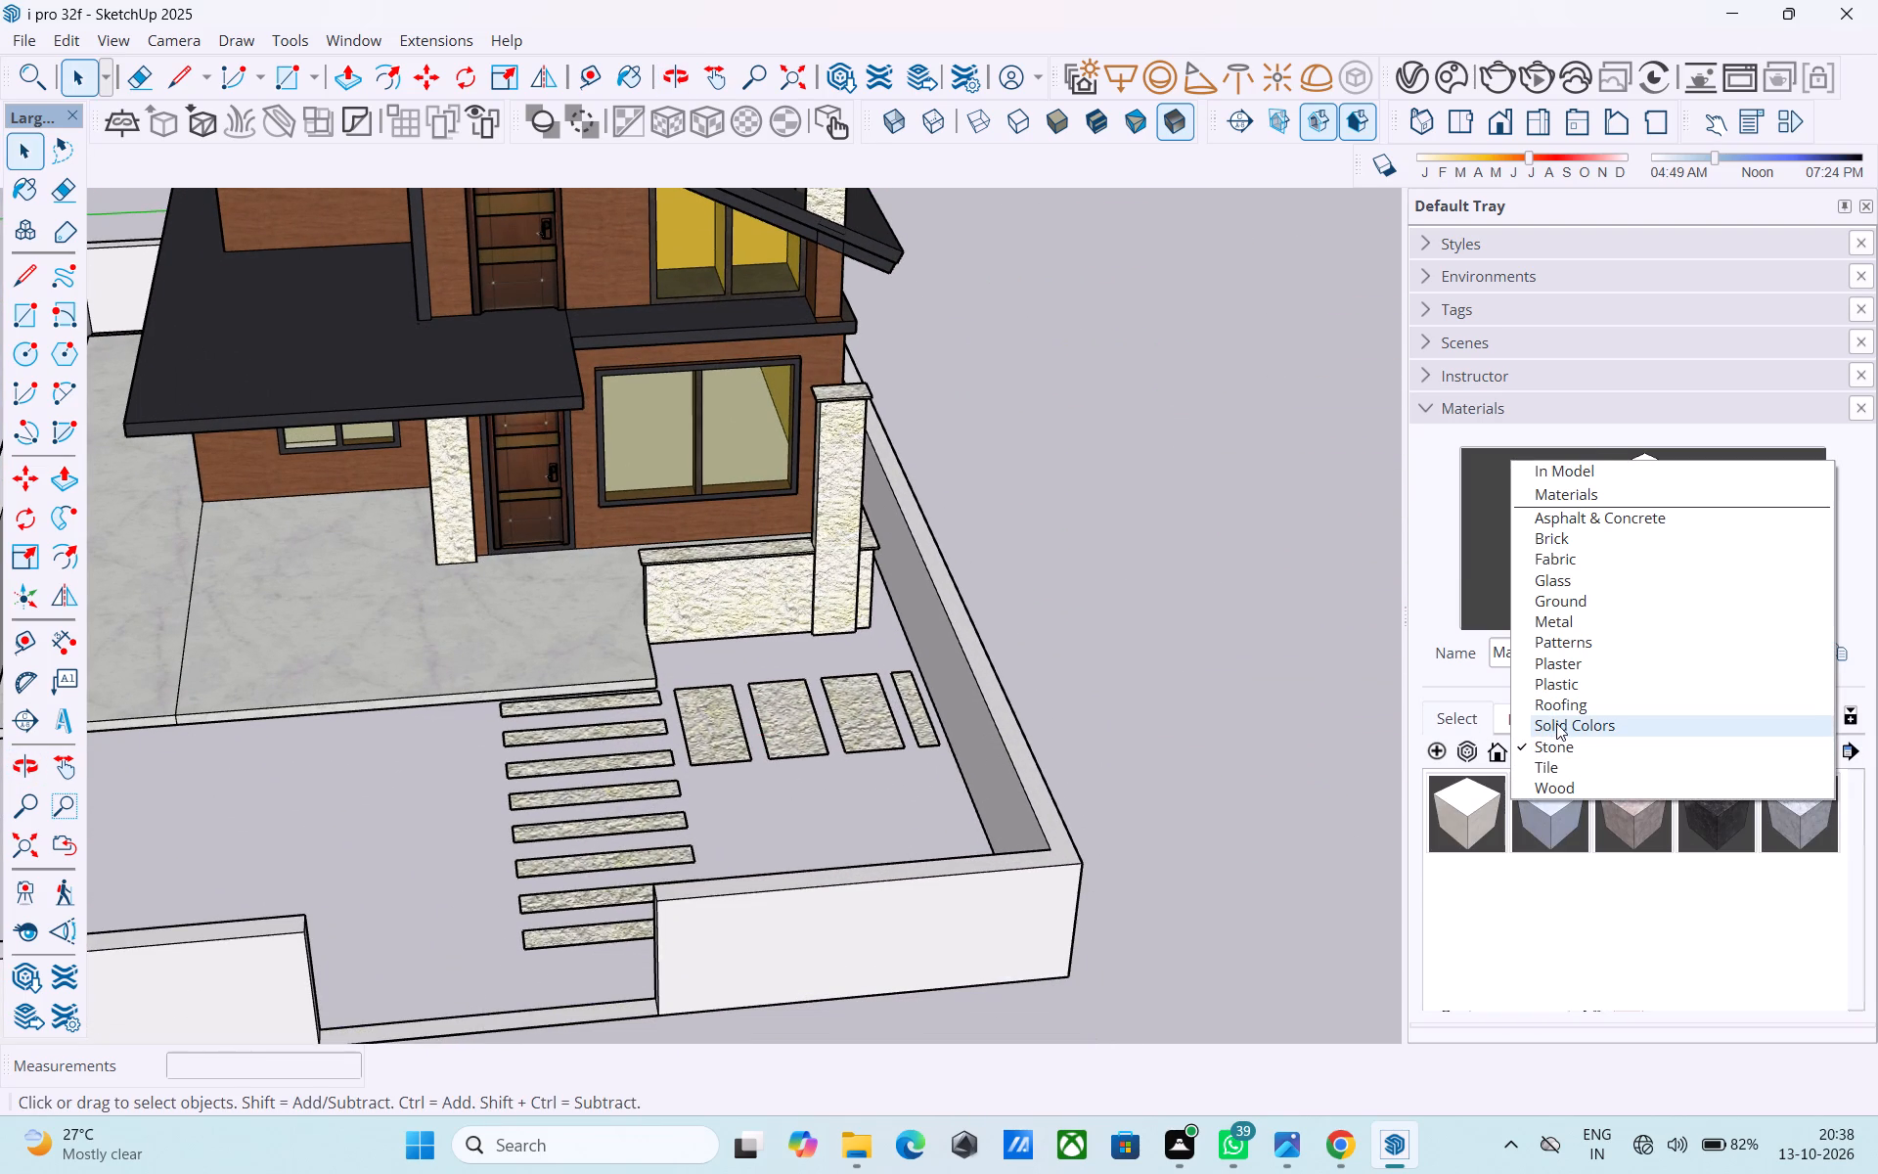
left_click(1567, 751)
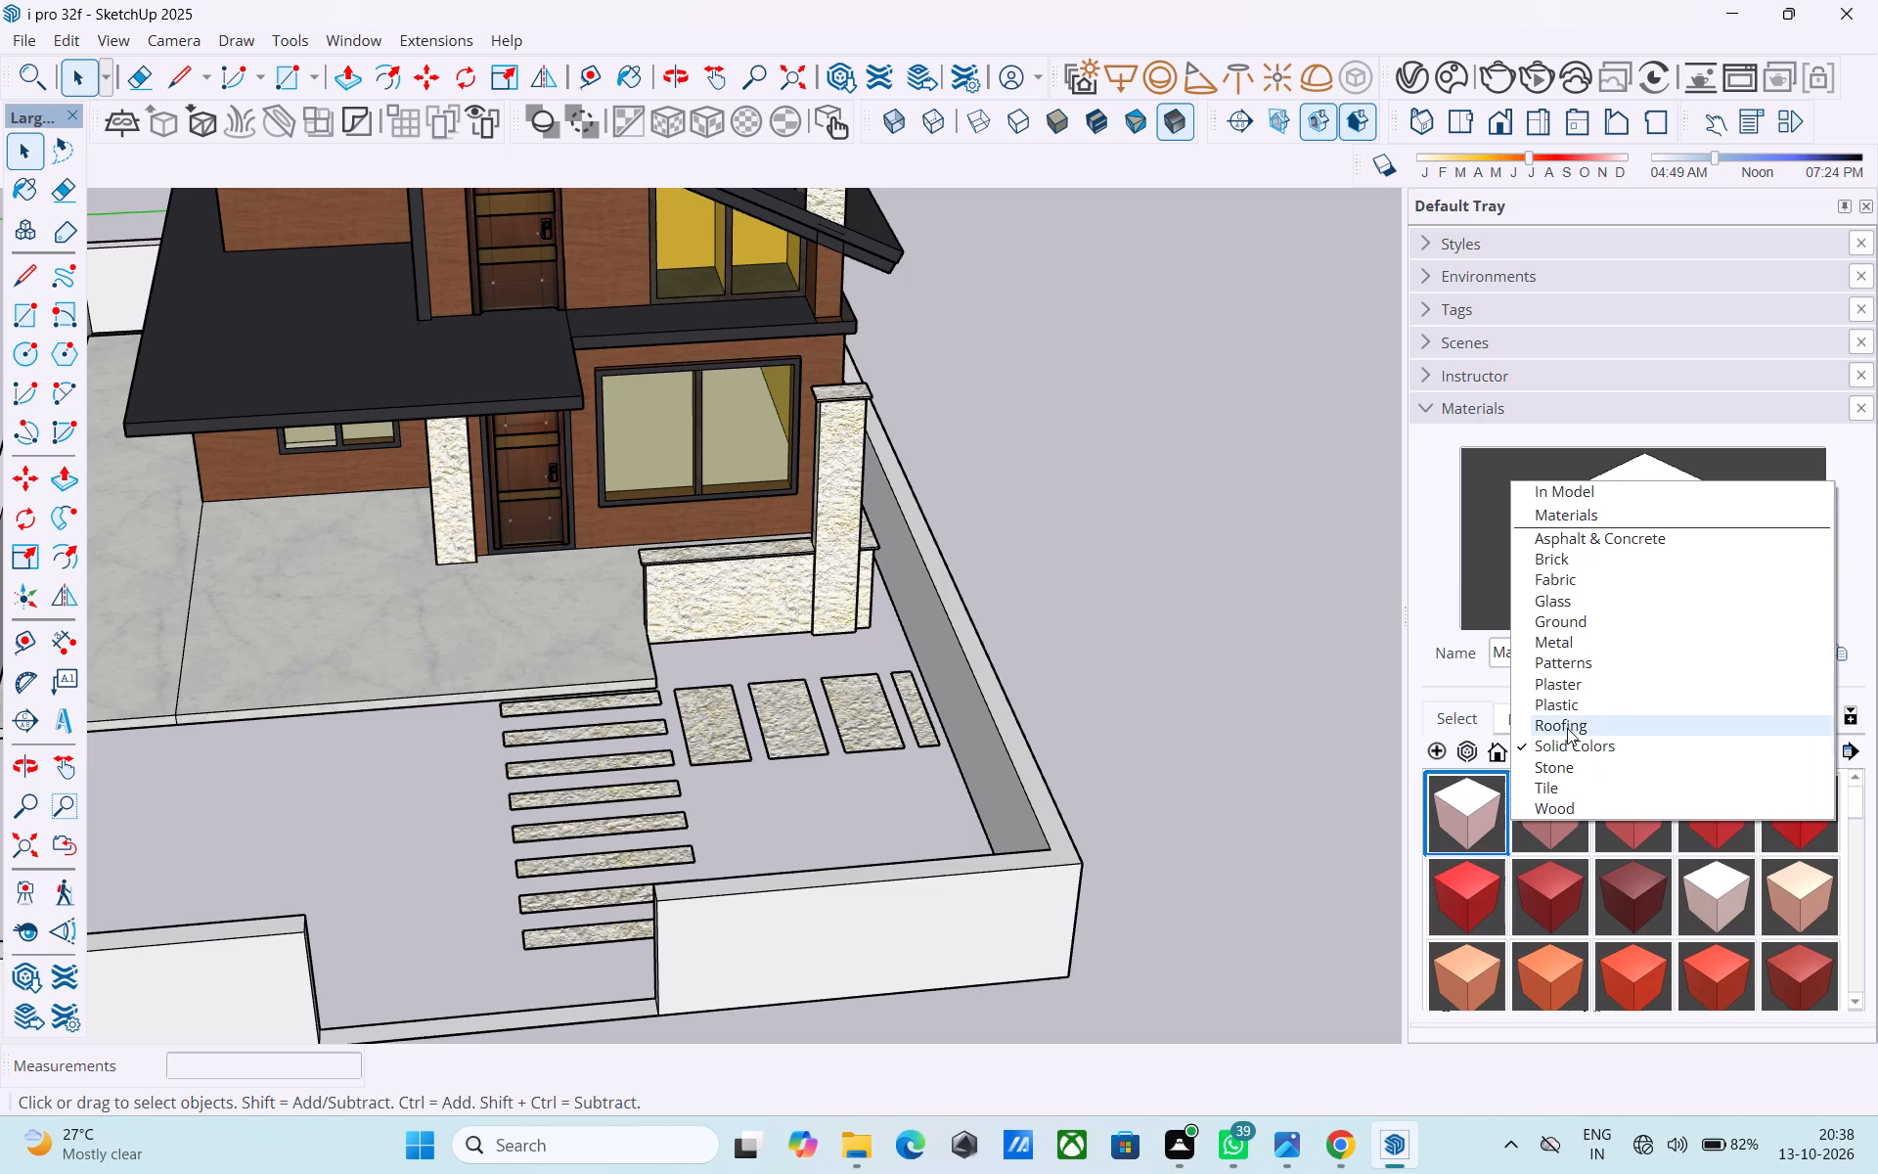
left_click(1567, 728)
left_click(1546, 793)
scroll(909, 797, "up", 5)
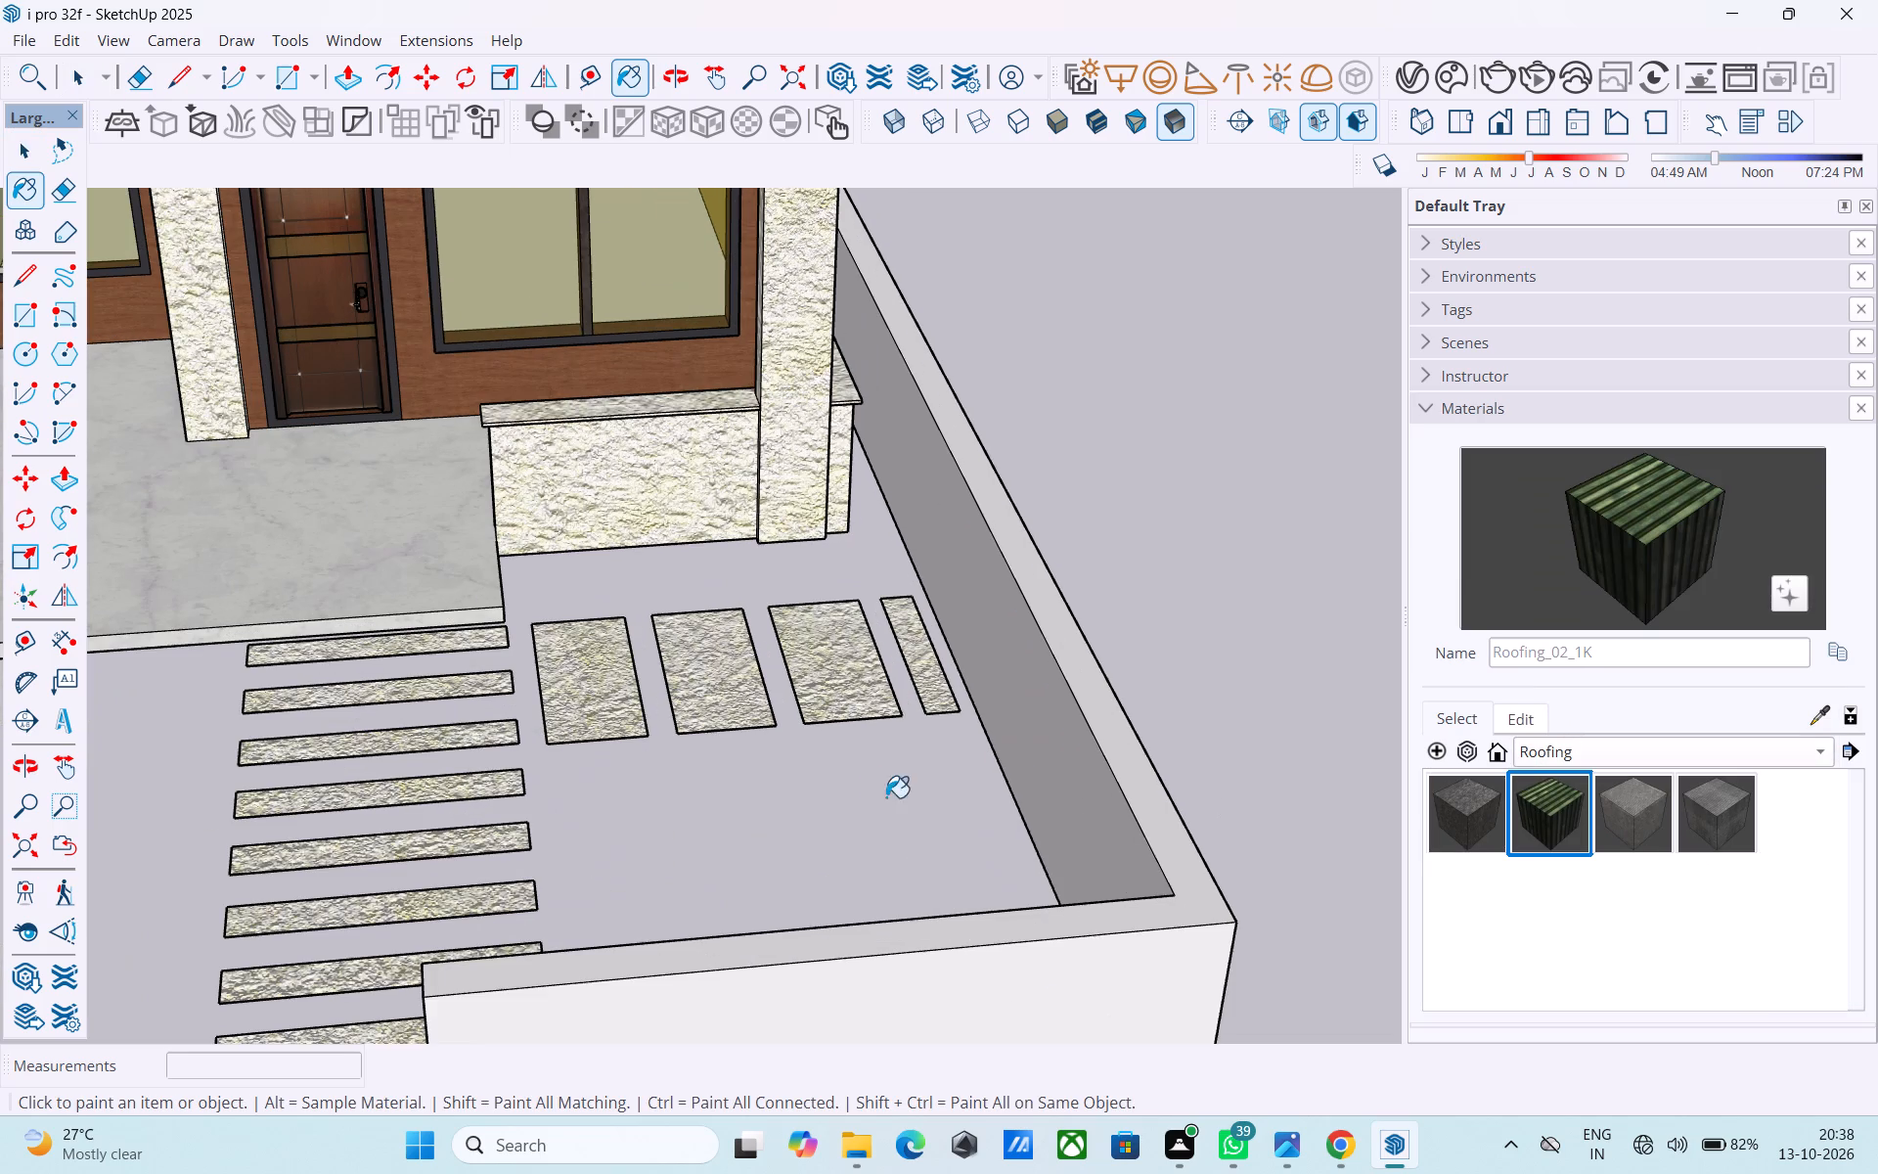
left_click(843, 790)
Draw a ground rectangle of 19' 6" by about 9' 10 5/16" from the porch-side low wall to the front boundary wall corner.
scroll(843, 790, "down", 6)
middle_click_drag(840, 790, 1179, 874)
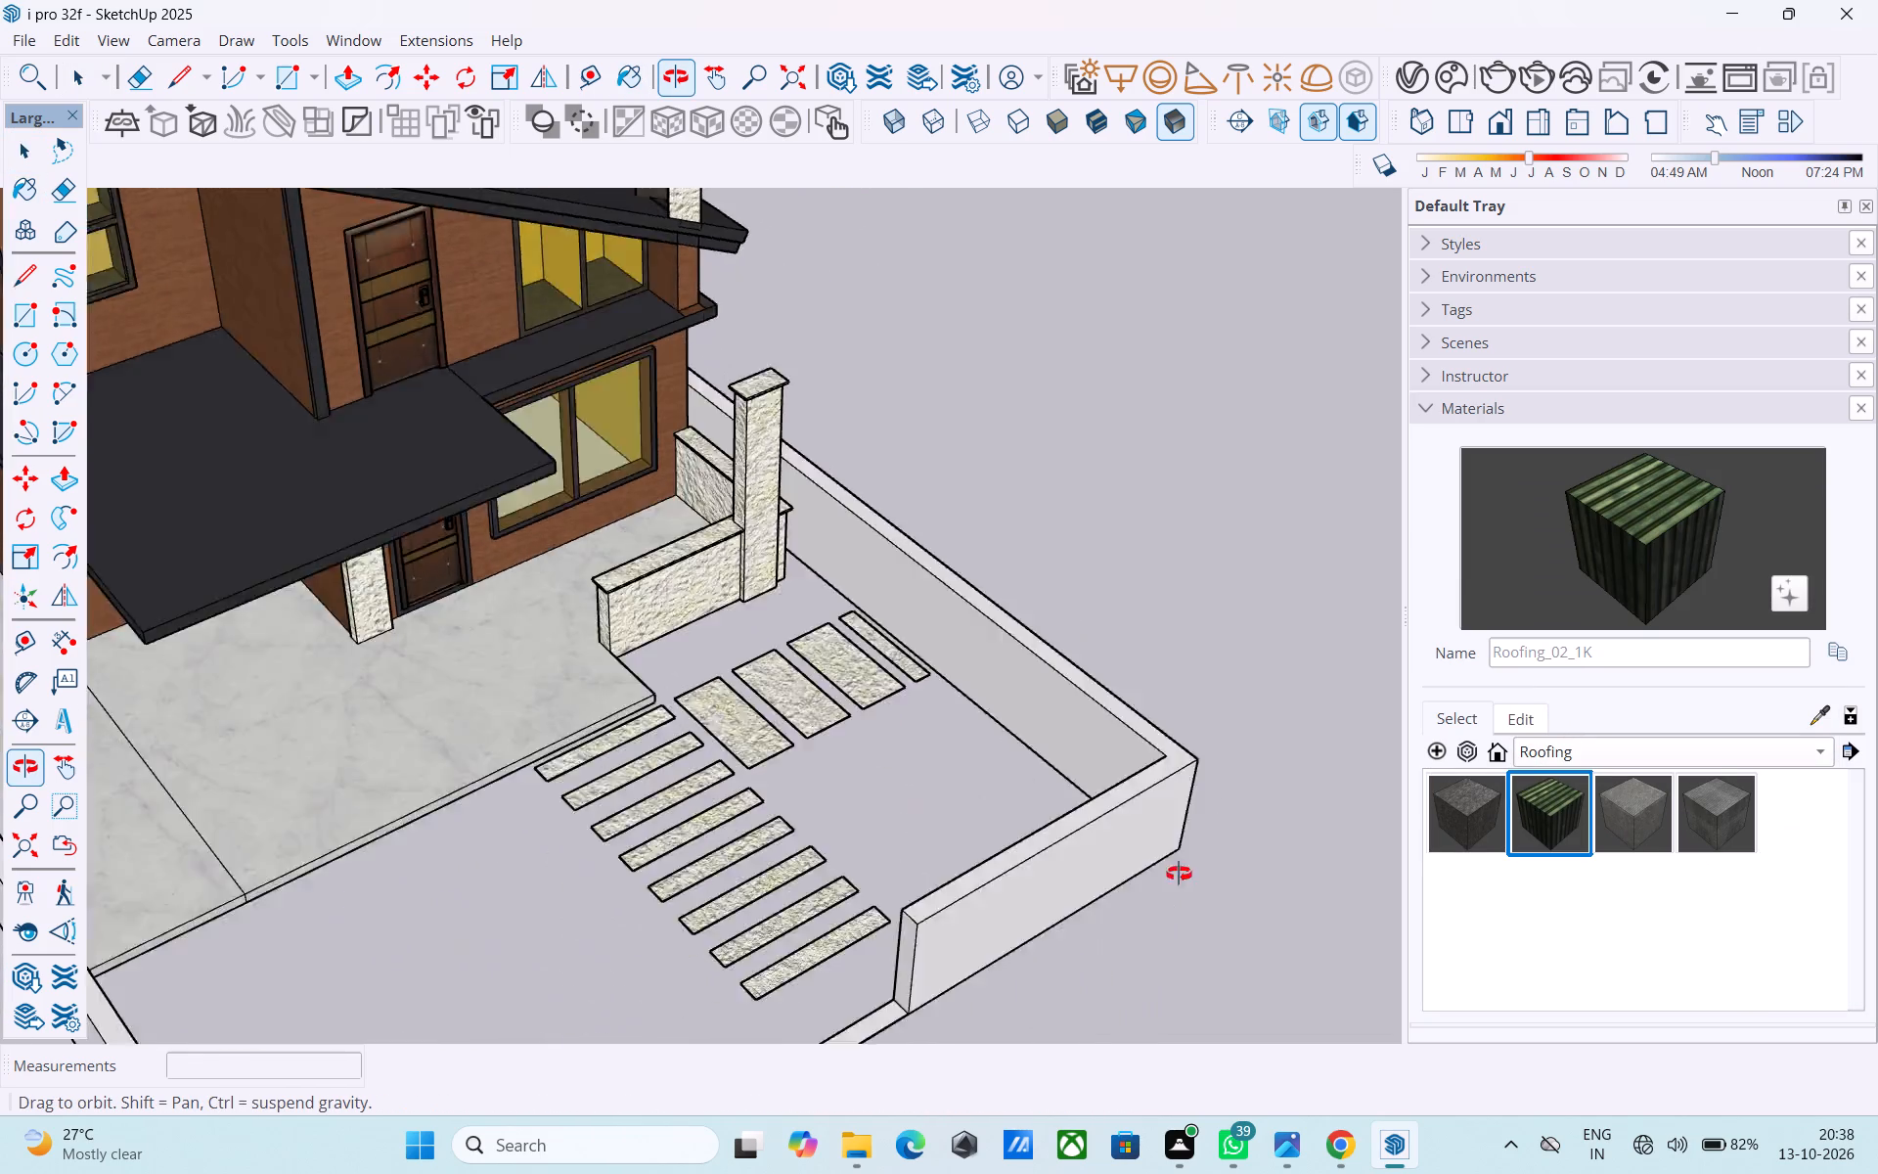
middle_click_drag(1179, 874, 1311, 871)
middle_click_drag(1134, 813, 391, 943)
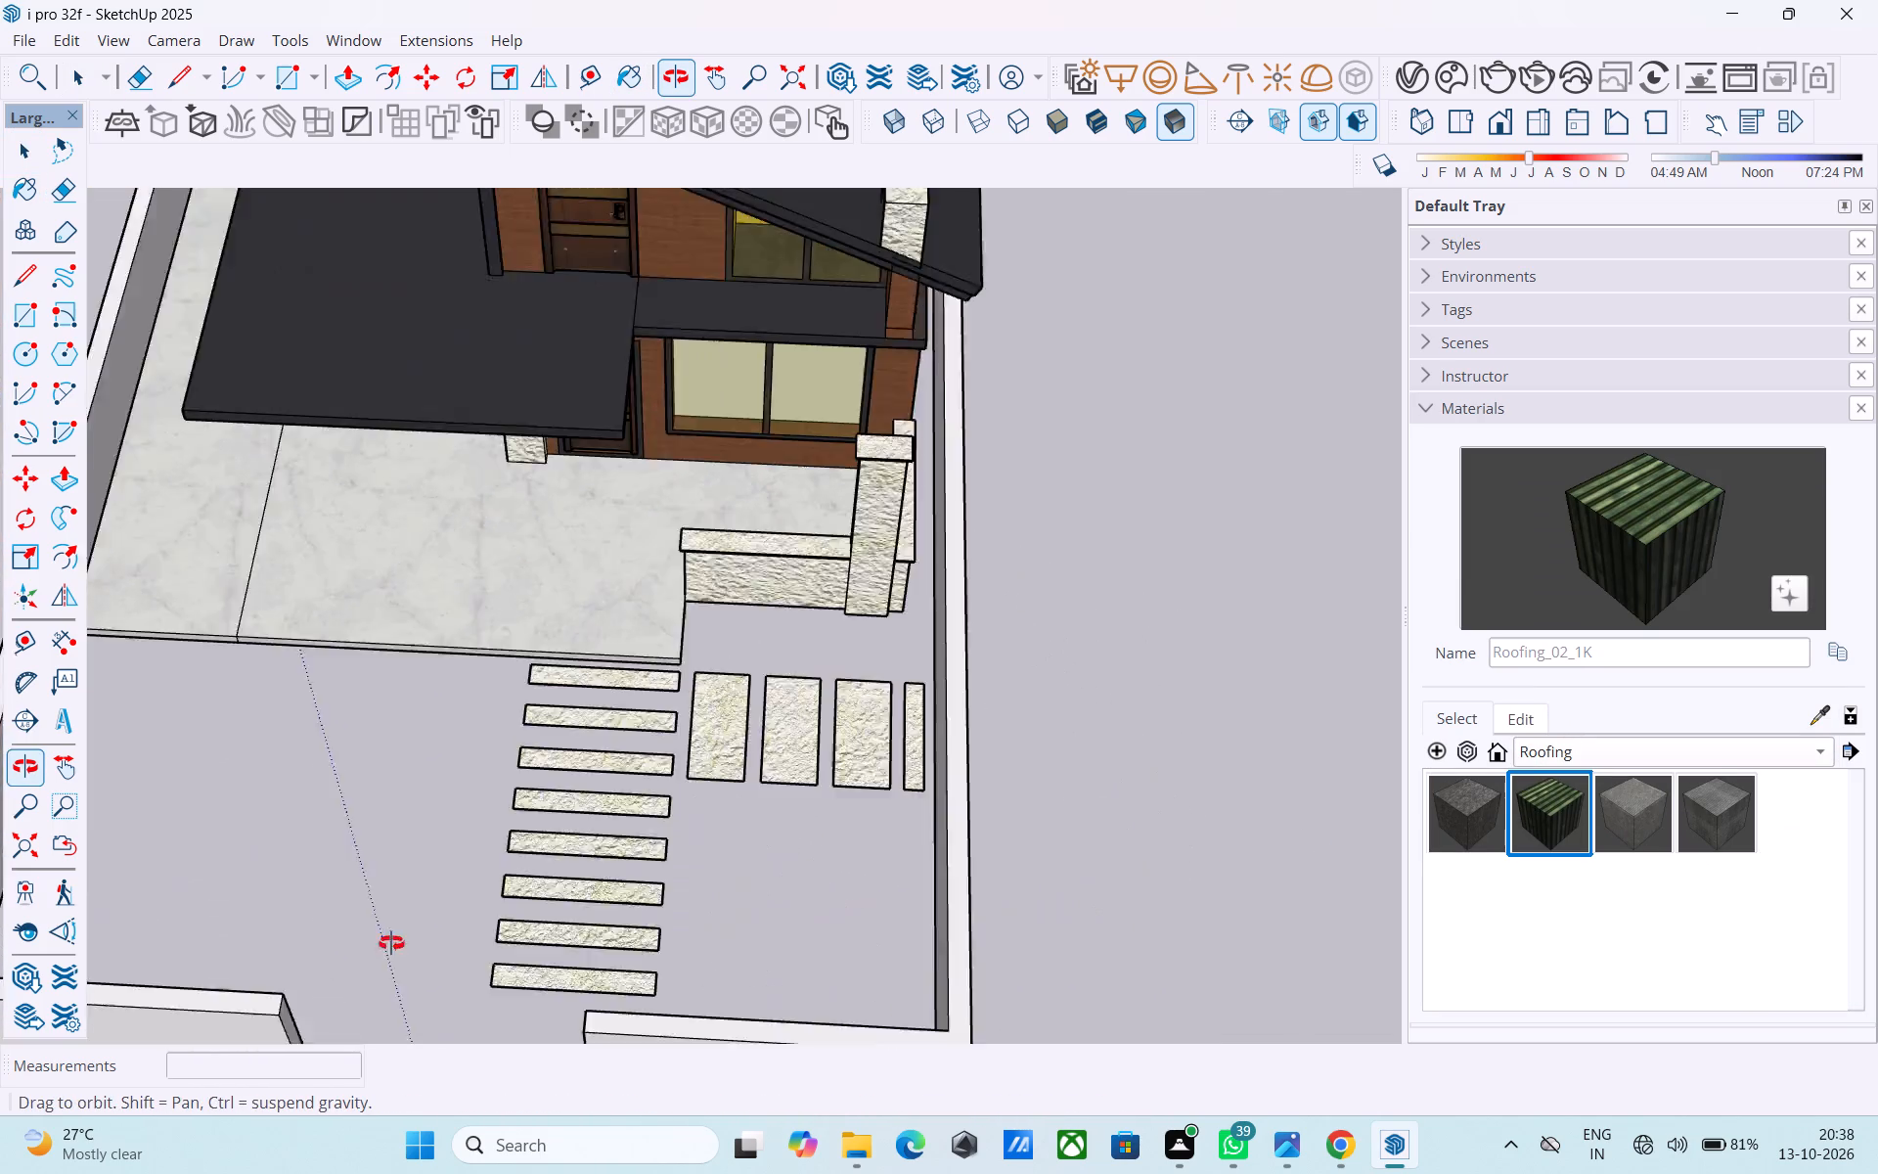
middle_click_drag(391, 943, 383, 939)
scroll(649, 703, "up", 8)
key("r")
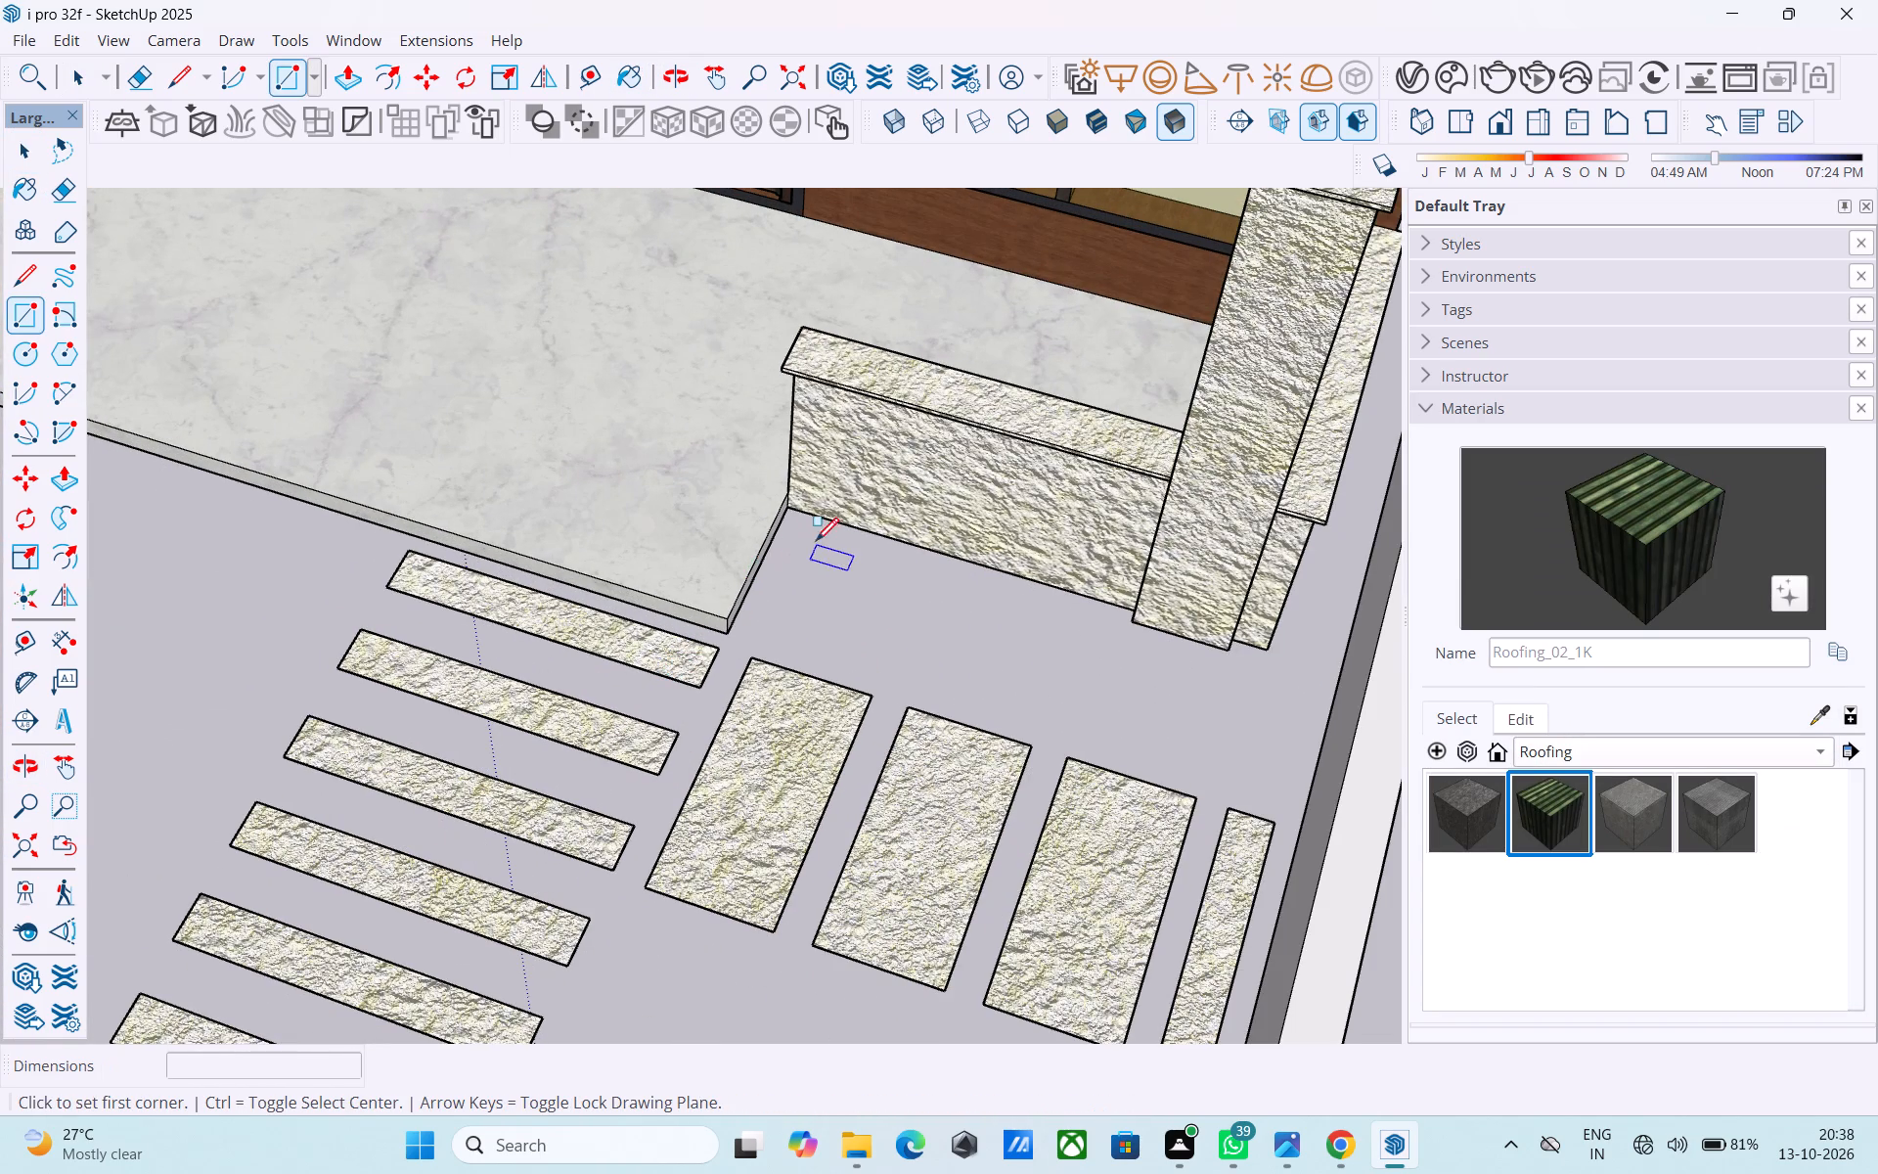
left_click(801, 512)
middle_click_drag(839, 582, 998, 649)
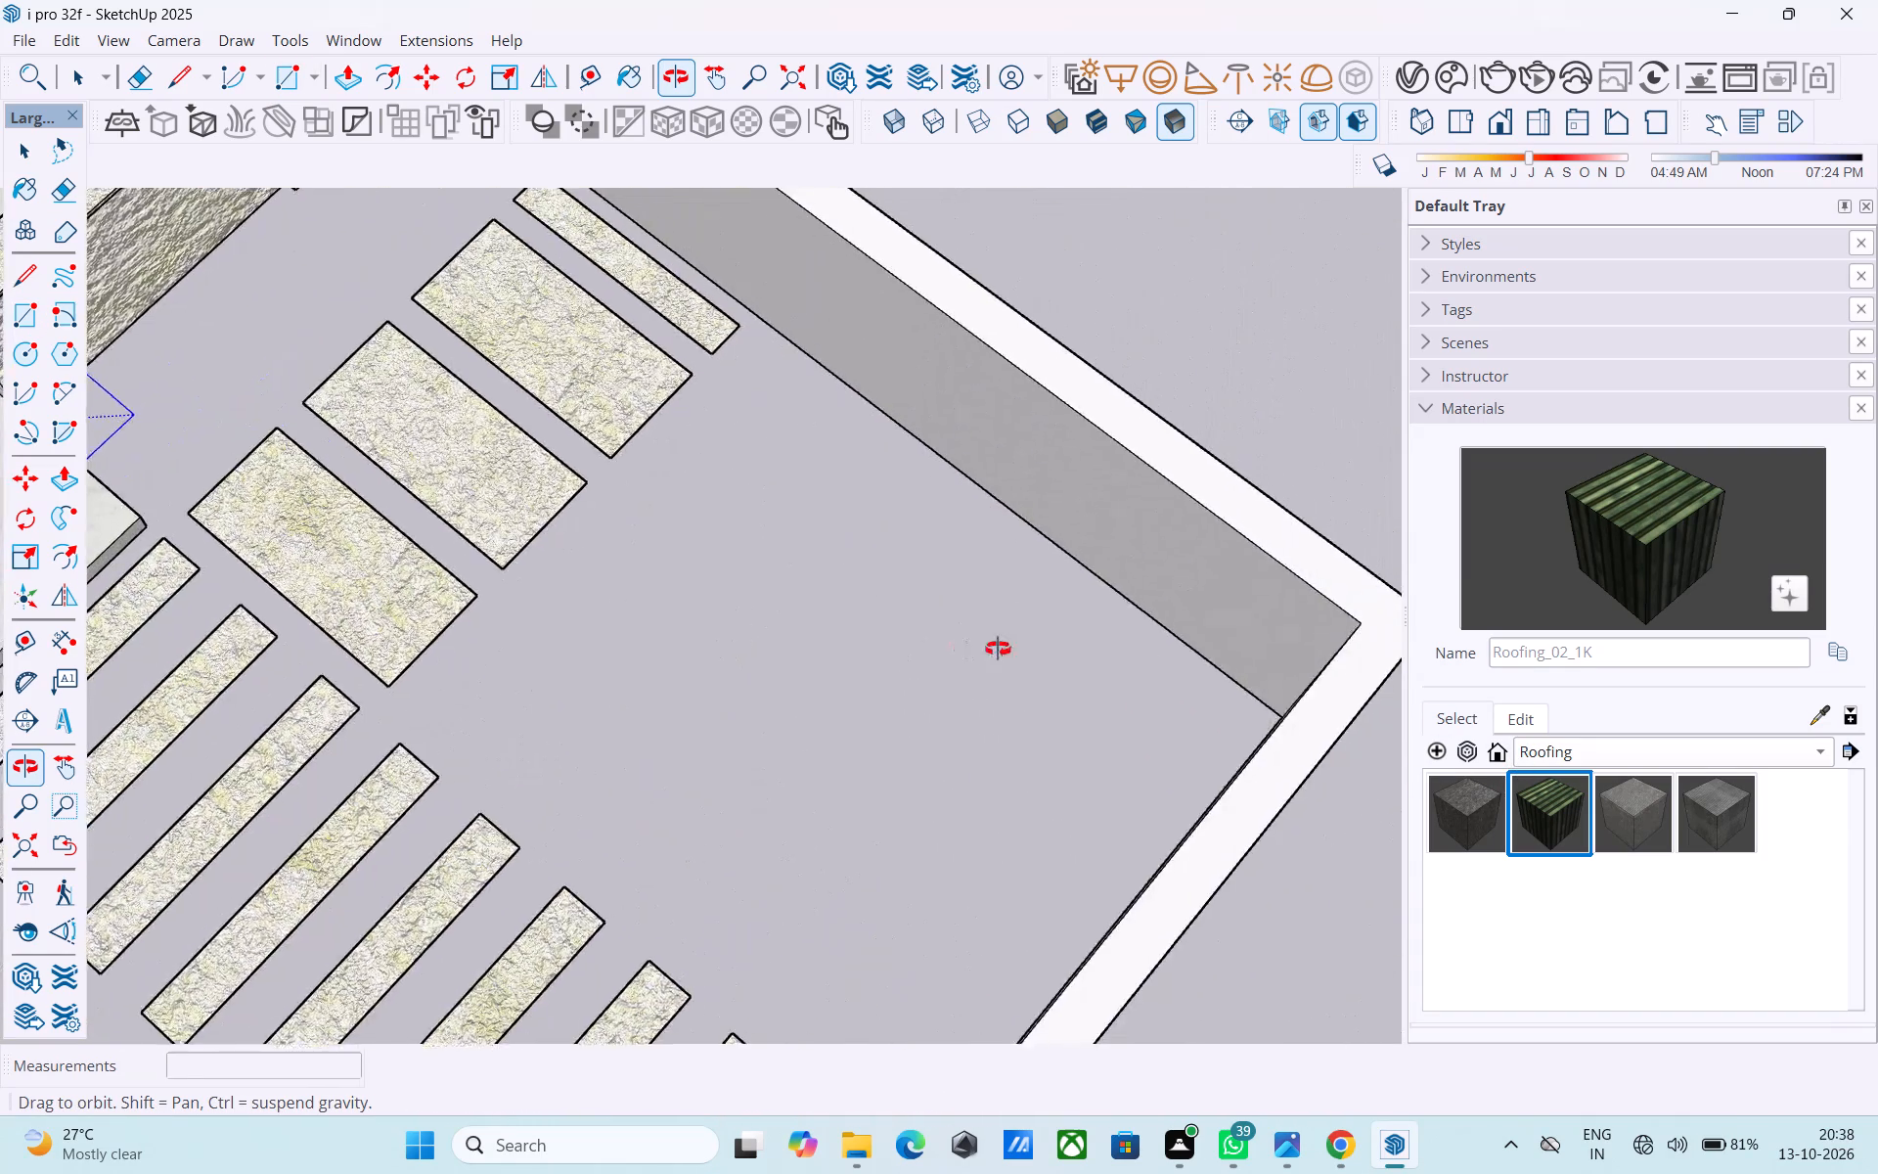
middle_click_drag(998, 649, 1180, 630)
left_click(1252, 514)
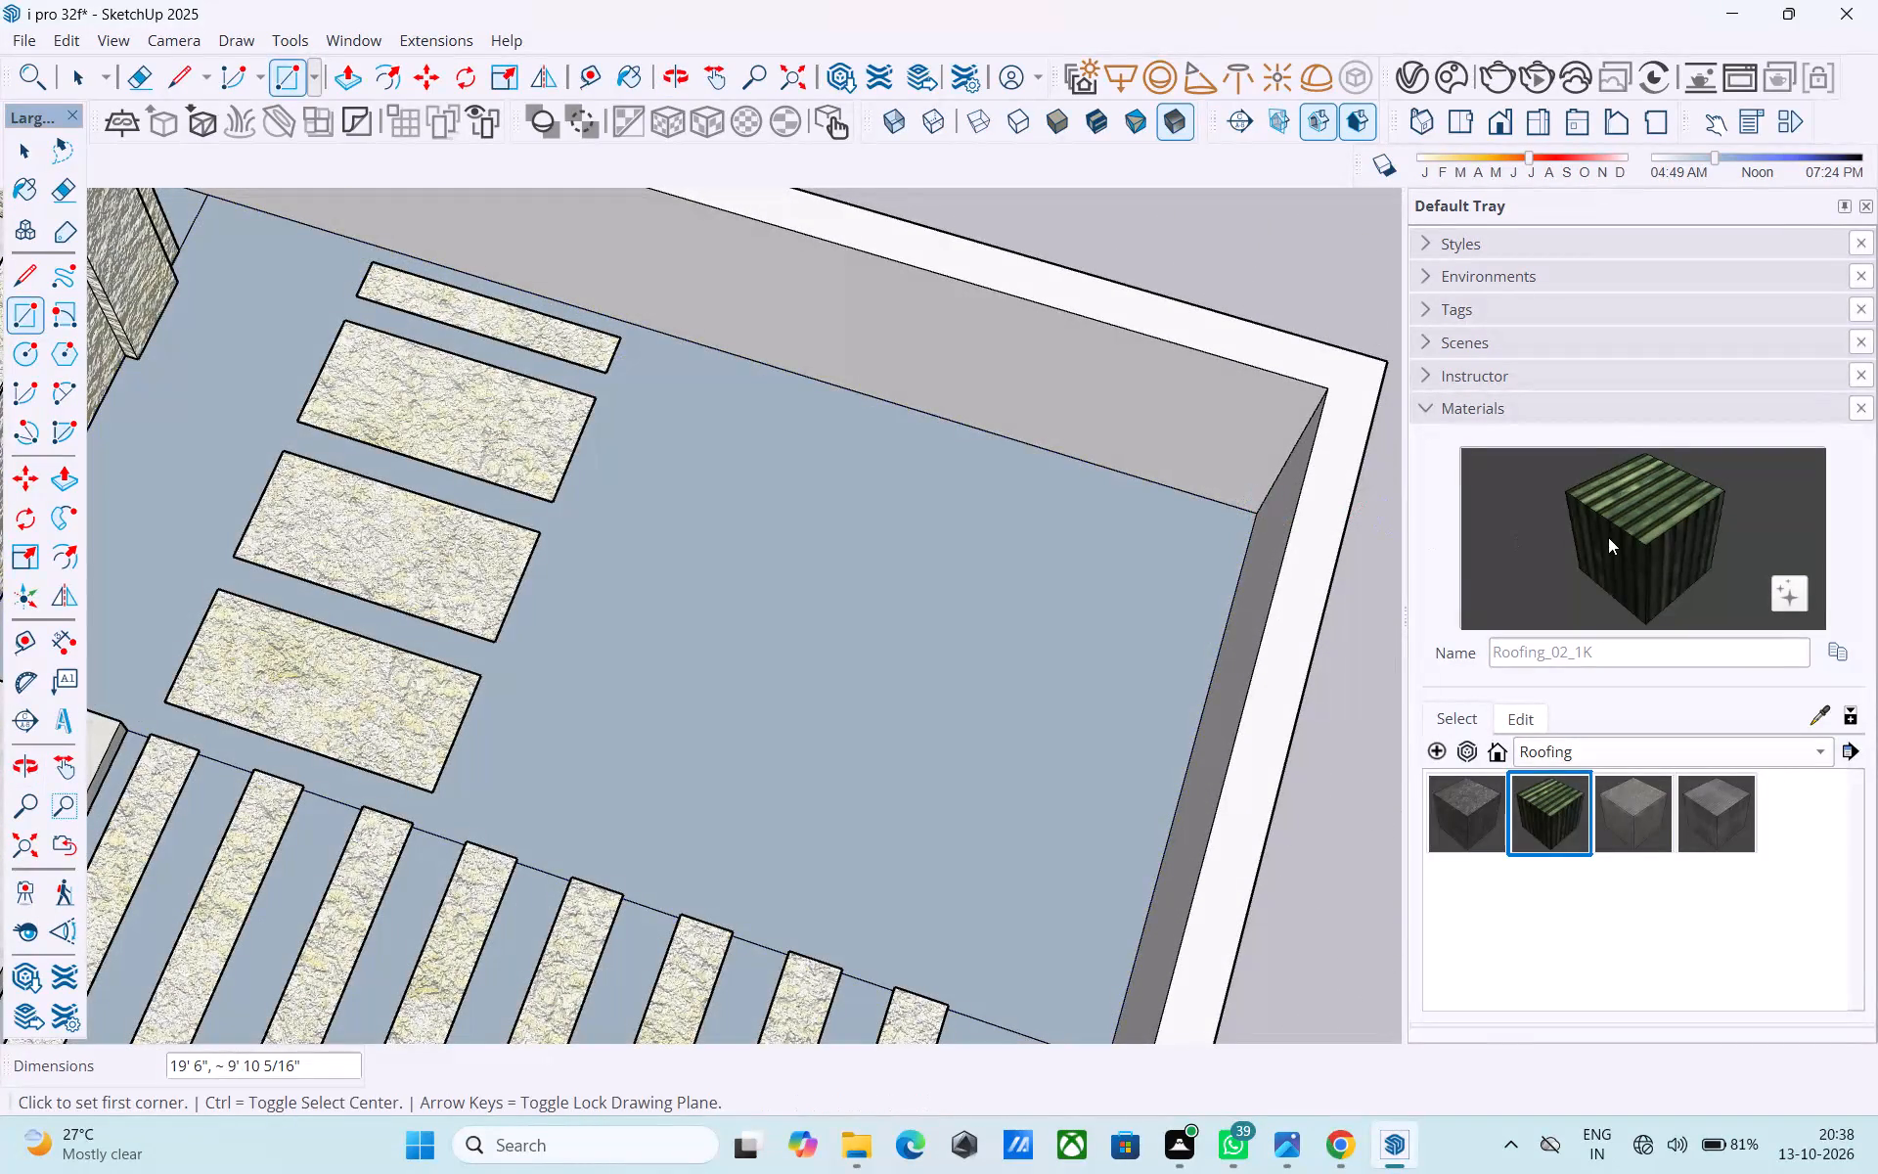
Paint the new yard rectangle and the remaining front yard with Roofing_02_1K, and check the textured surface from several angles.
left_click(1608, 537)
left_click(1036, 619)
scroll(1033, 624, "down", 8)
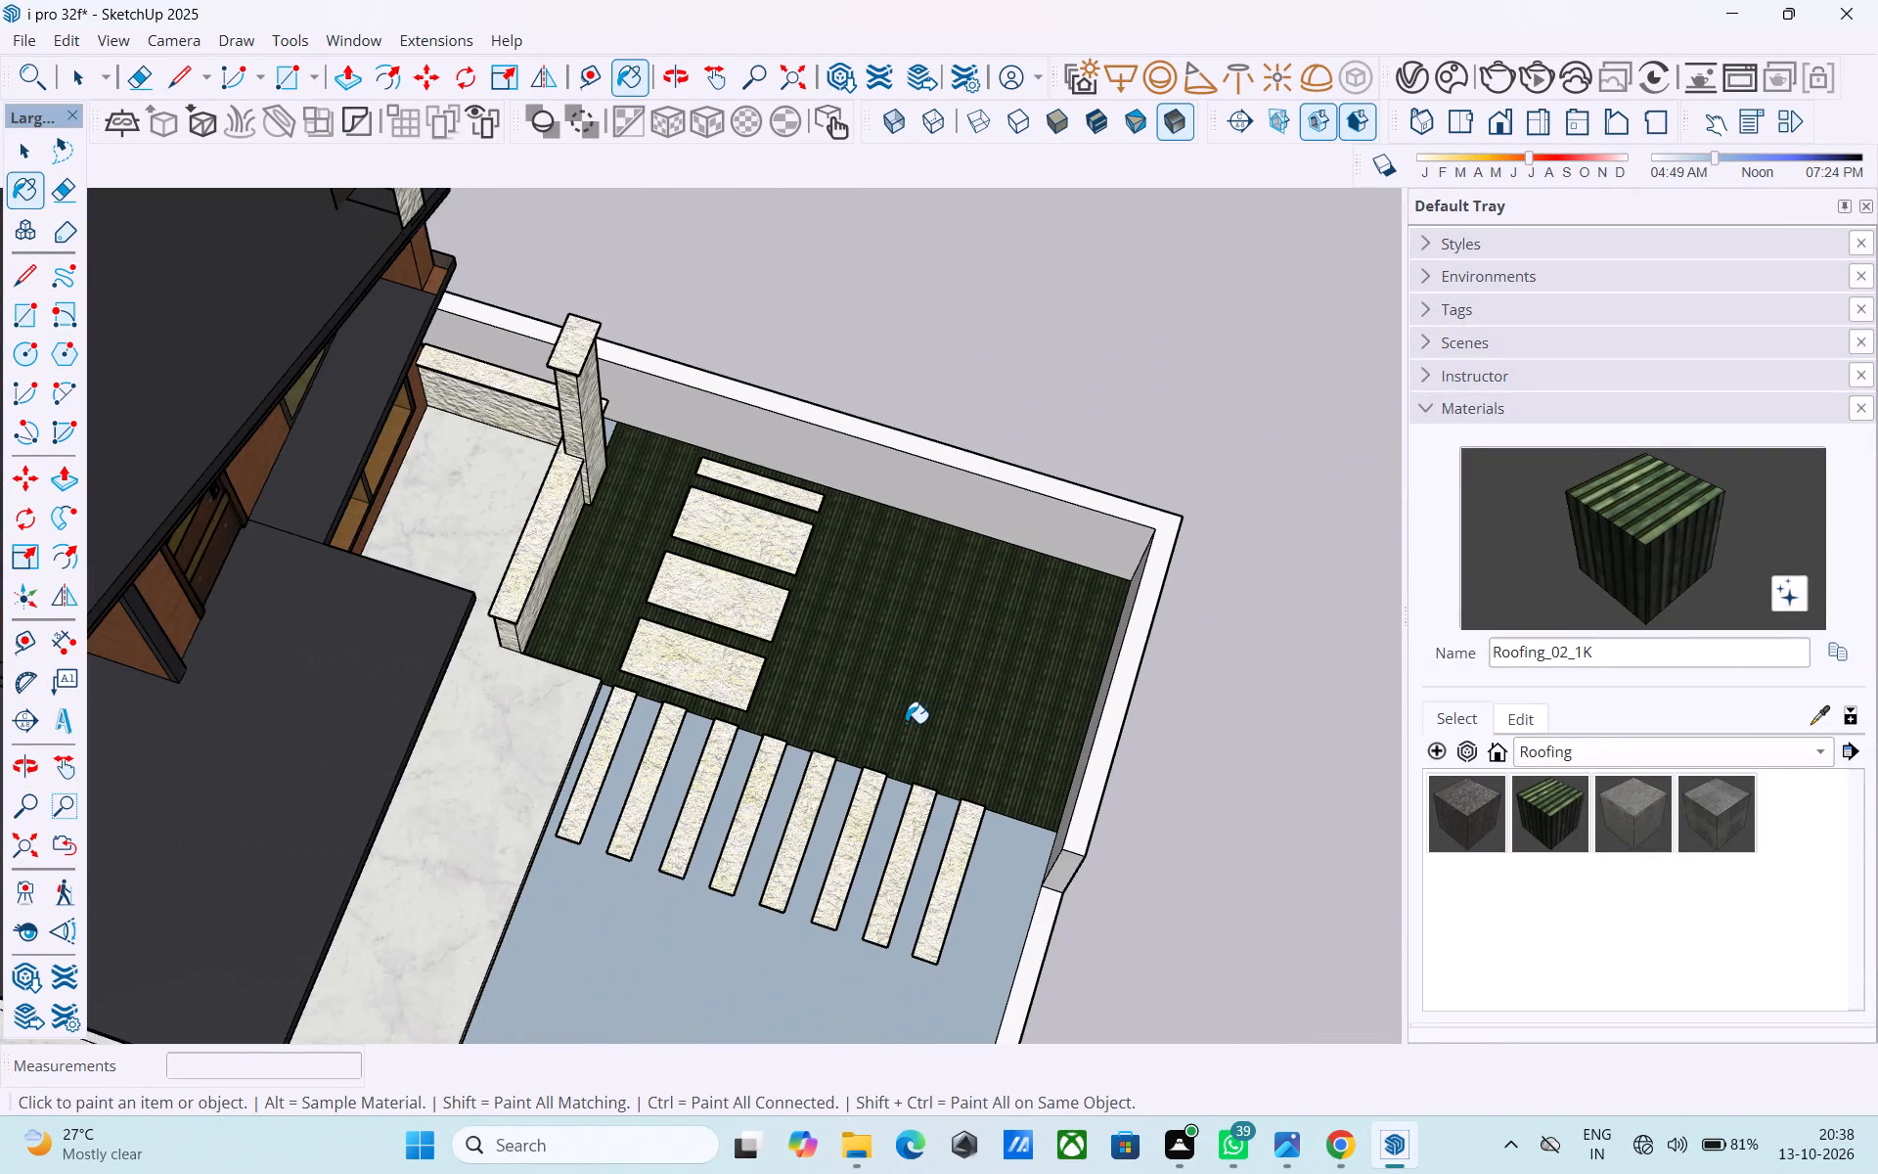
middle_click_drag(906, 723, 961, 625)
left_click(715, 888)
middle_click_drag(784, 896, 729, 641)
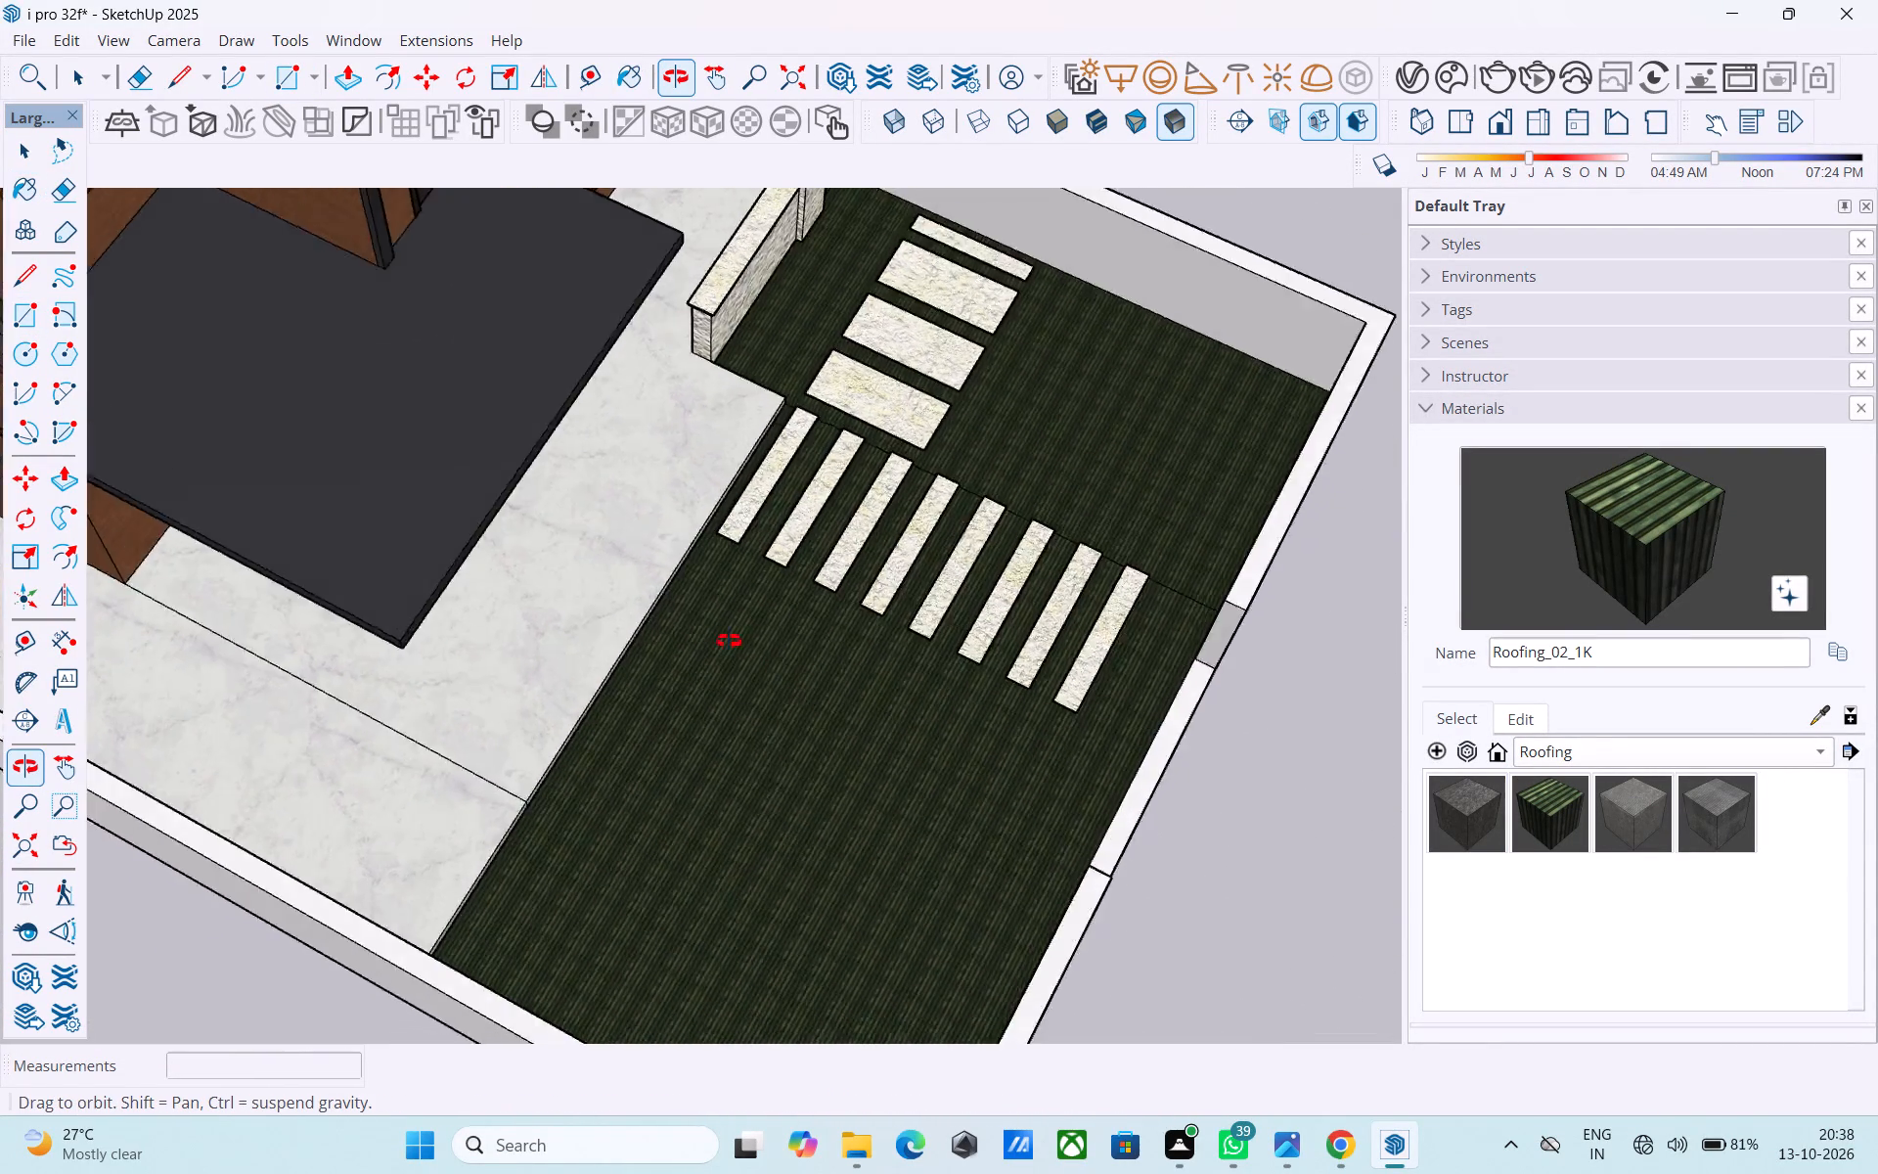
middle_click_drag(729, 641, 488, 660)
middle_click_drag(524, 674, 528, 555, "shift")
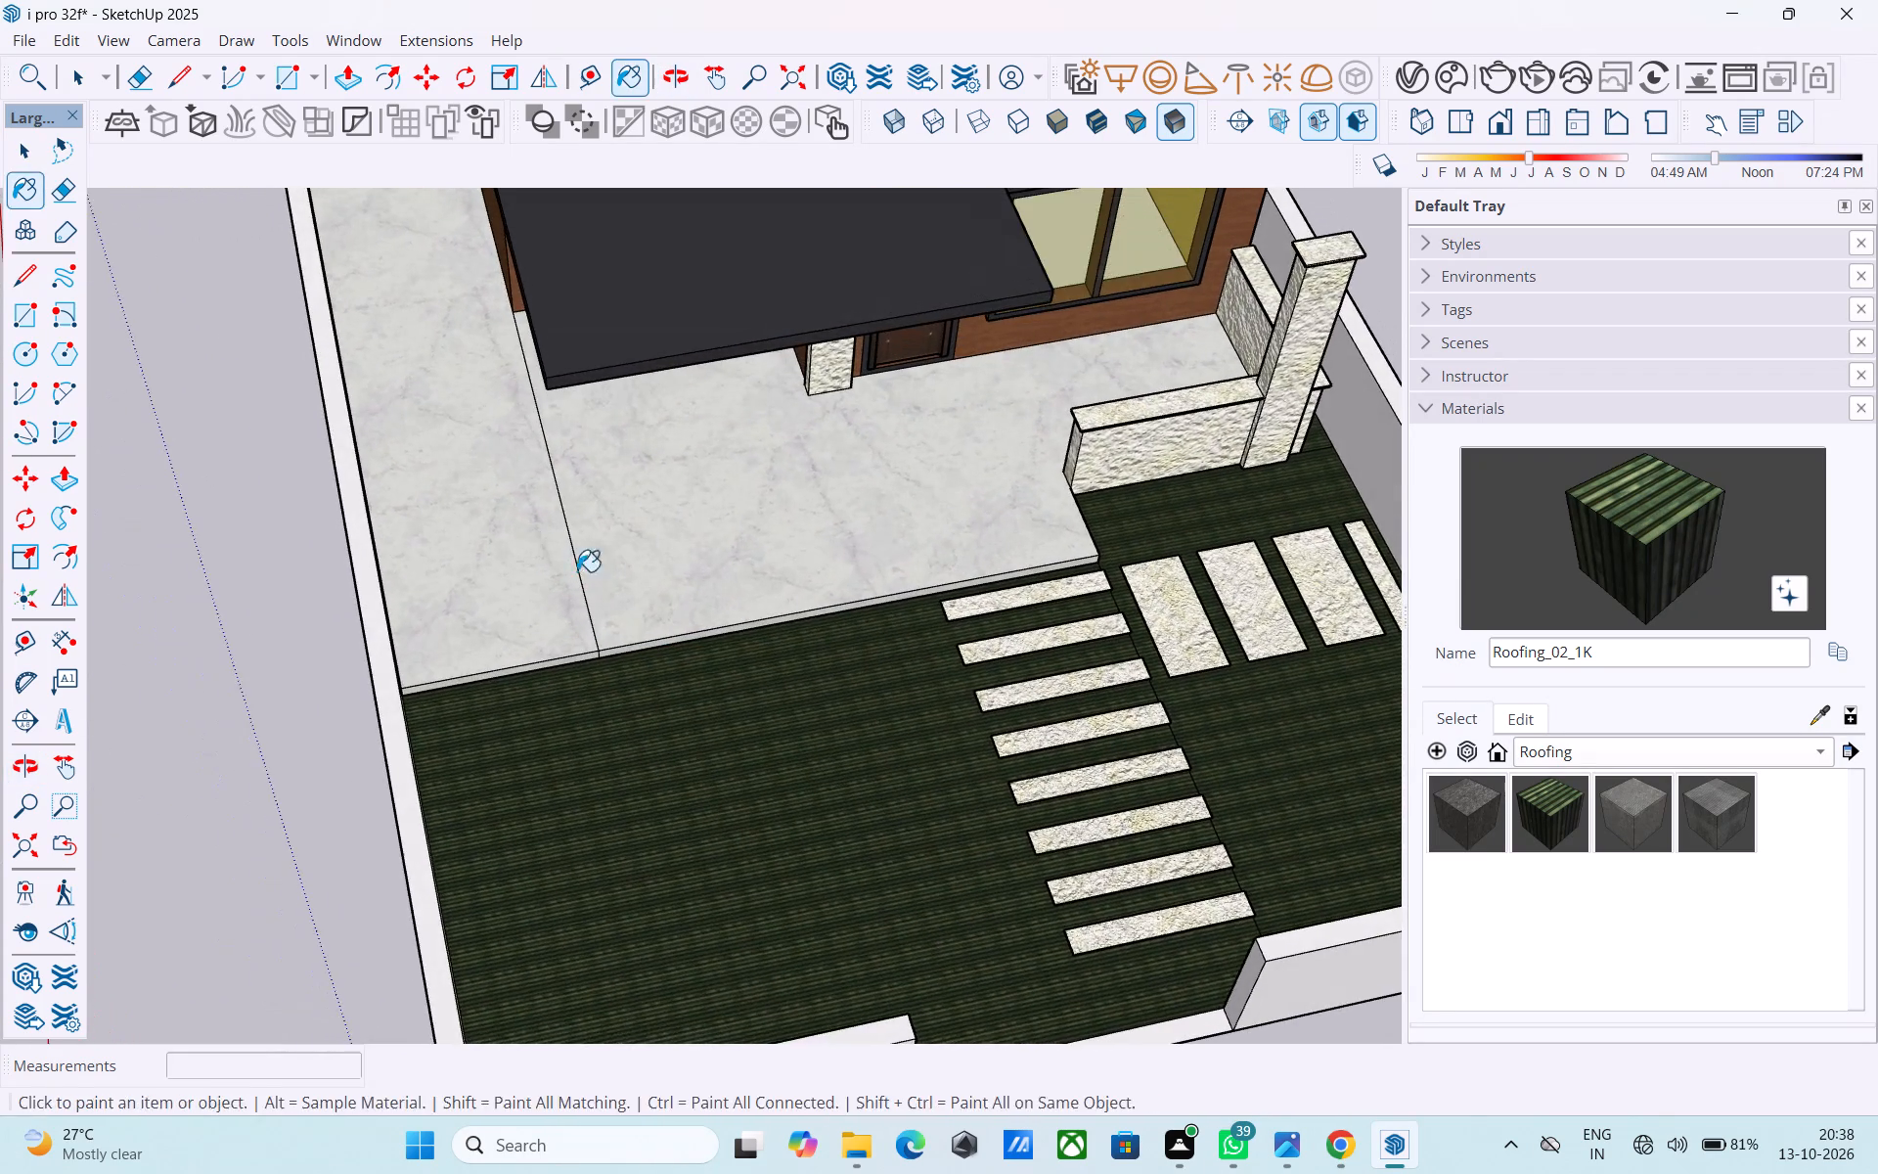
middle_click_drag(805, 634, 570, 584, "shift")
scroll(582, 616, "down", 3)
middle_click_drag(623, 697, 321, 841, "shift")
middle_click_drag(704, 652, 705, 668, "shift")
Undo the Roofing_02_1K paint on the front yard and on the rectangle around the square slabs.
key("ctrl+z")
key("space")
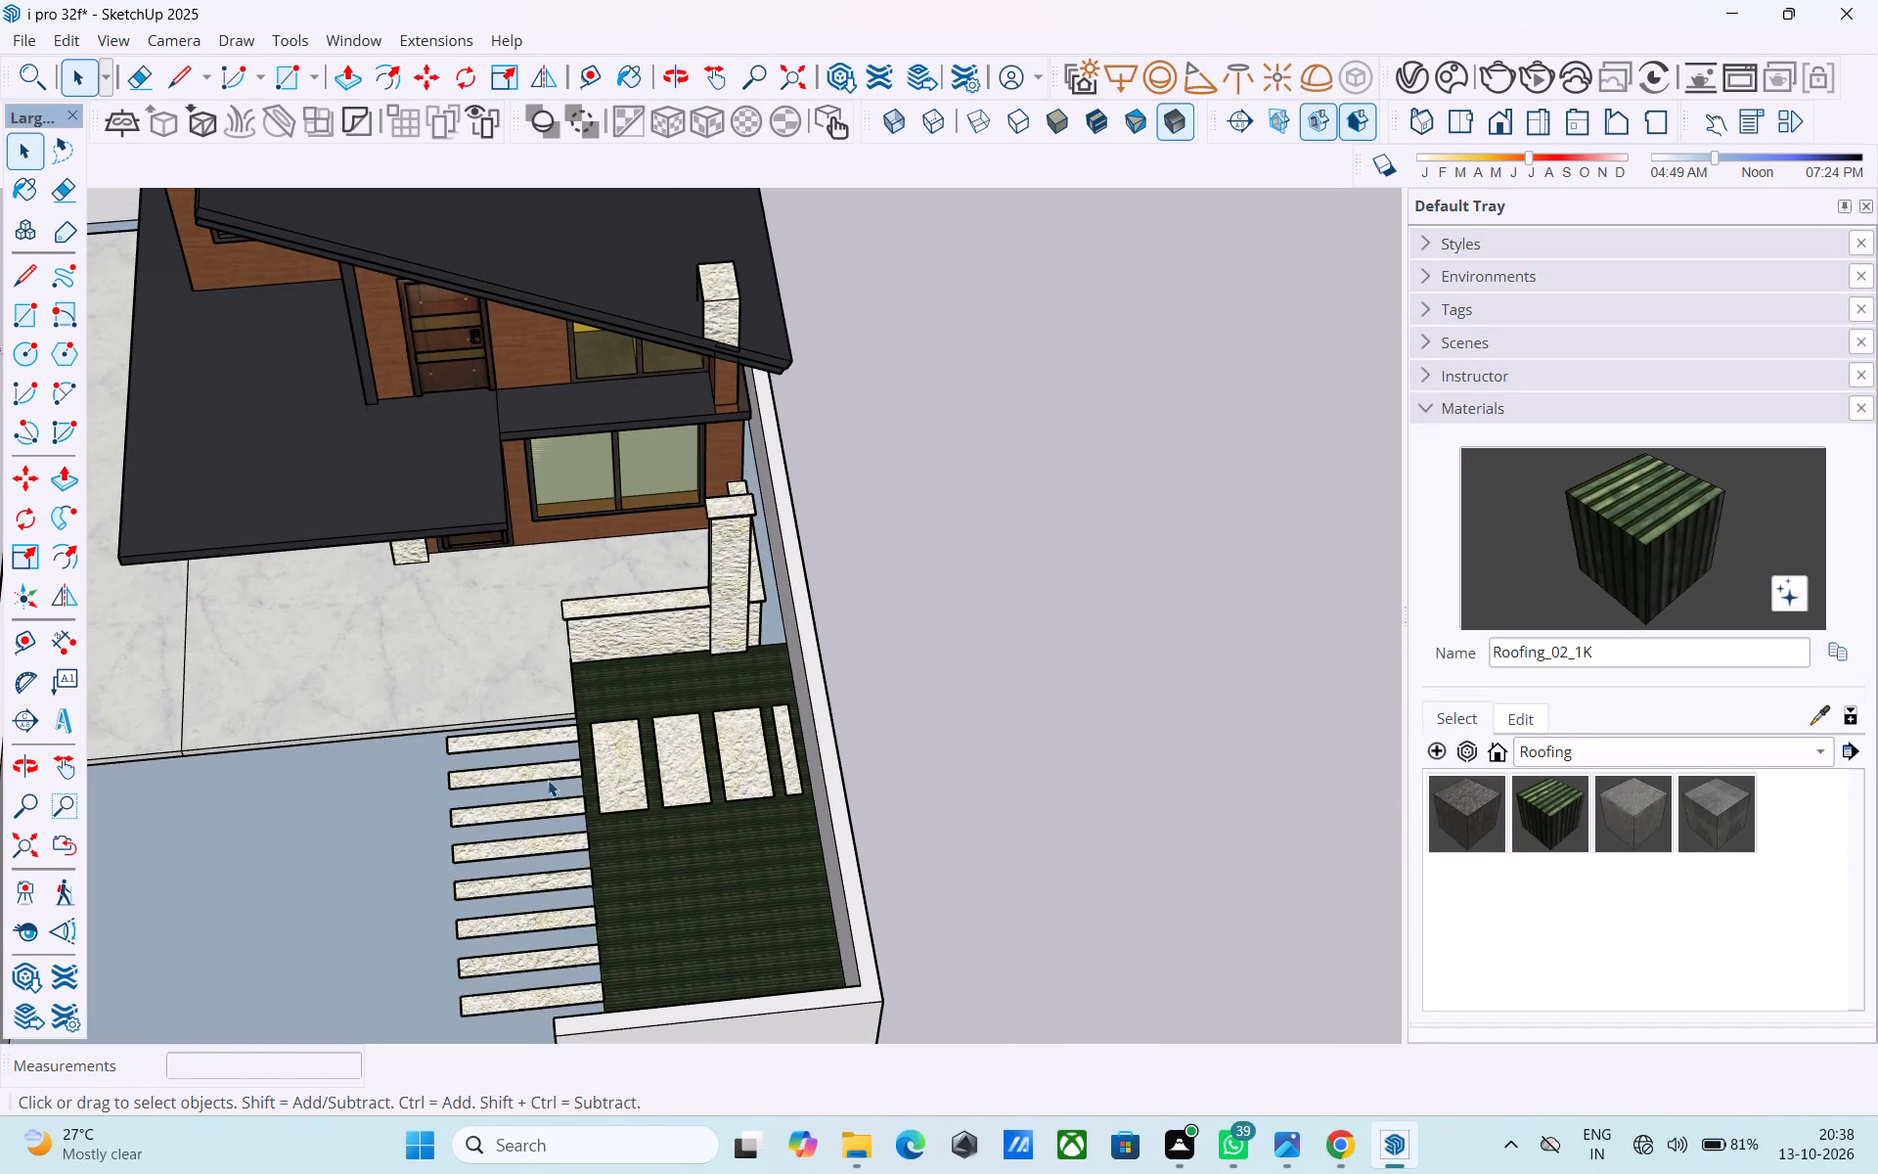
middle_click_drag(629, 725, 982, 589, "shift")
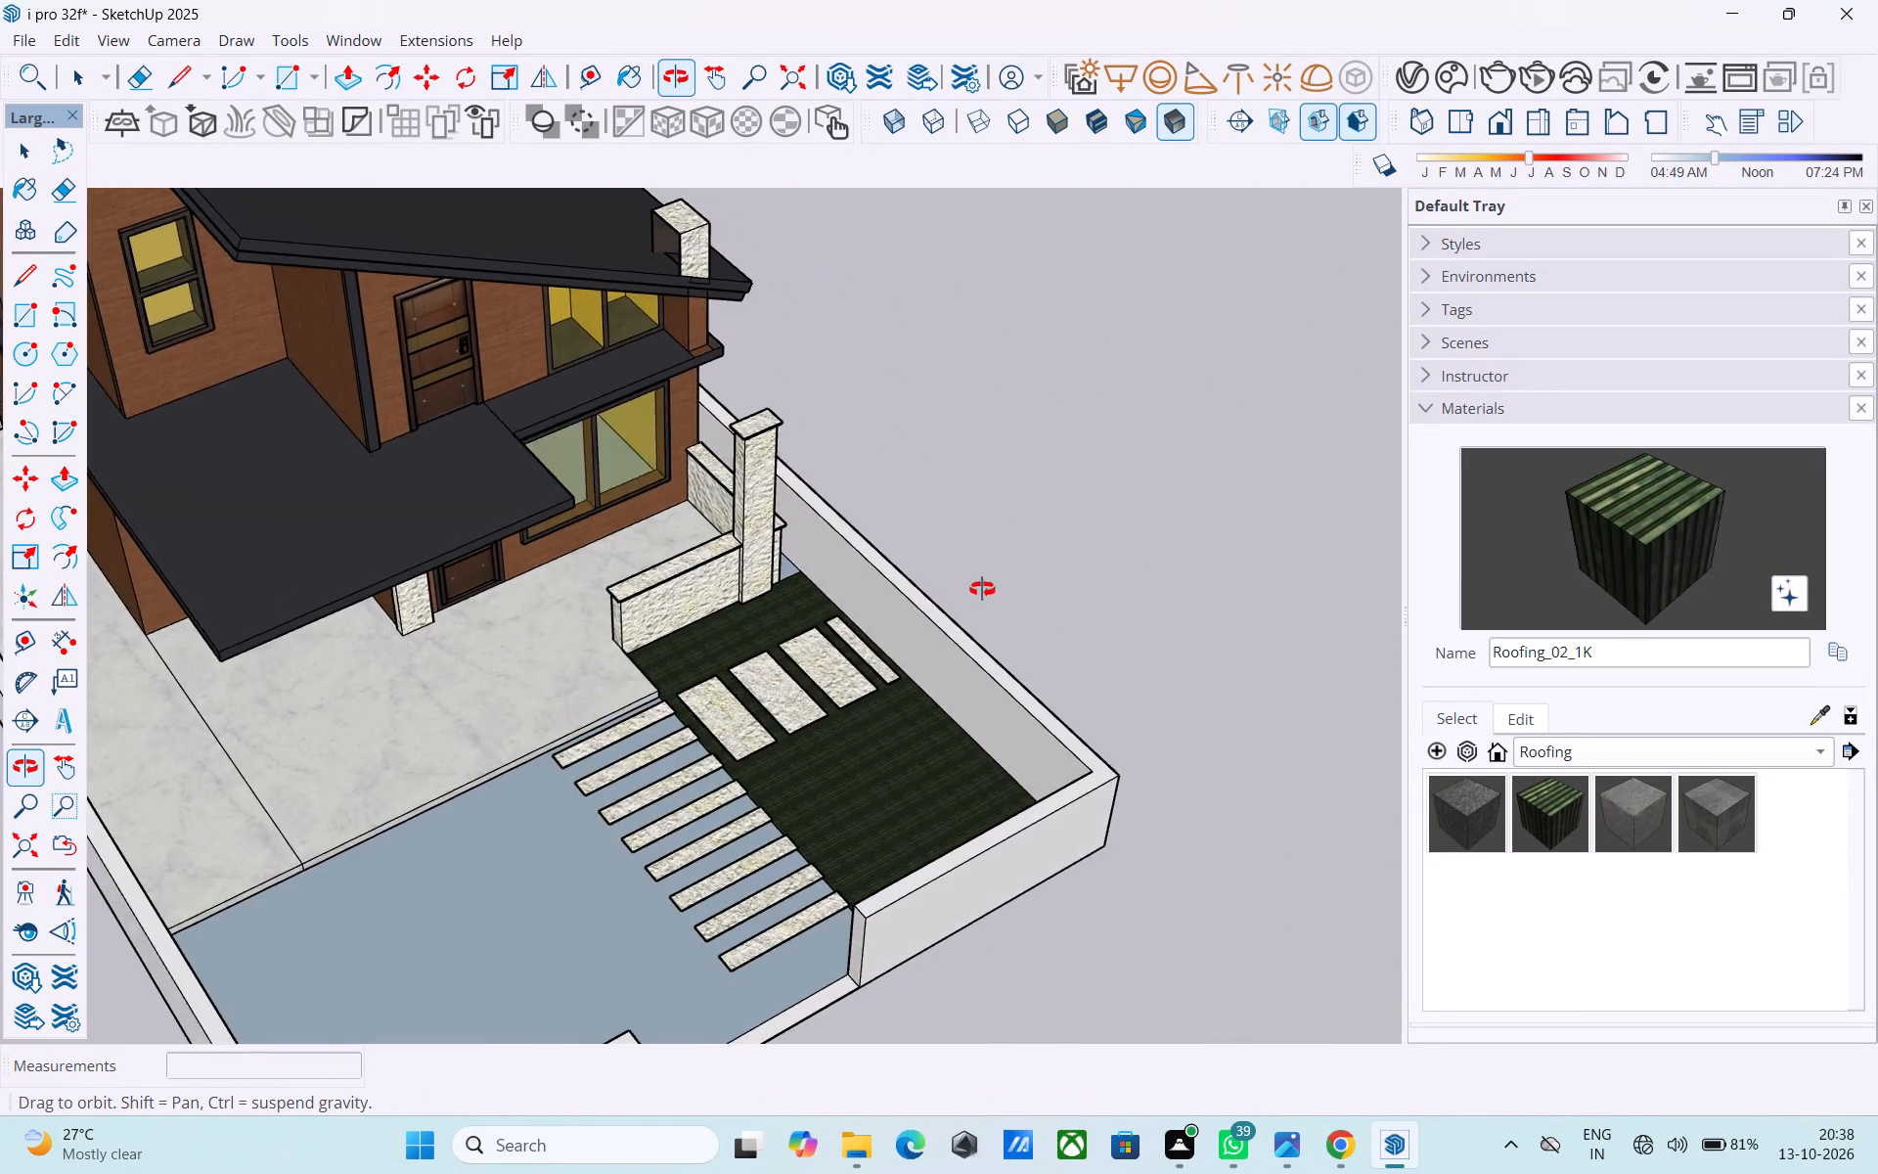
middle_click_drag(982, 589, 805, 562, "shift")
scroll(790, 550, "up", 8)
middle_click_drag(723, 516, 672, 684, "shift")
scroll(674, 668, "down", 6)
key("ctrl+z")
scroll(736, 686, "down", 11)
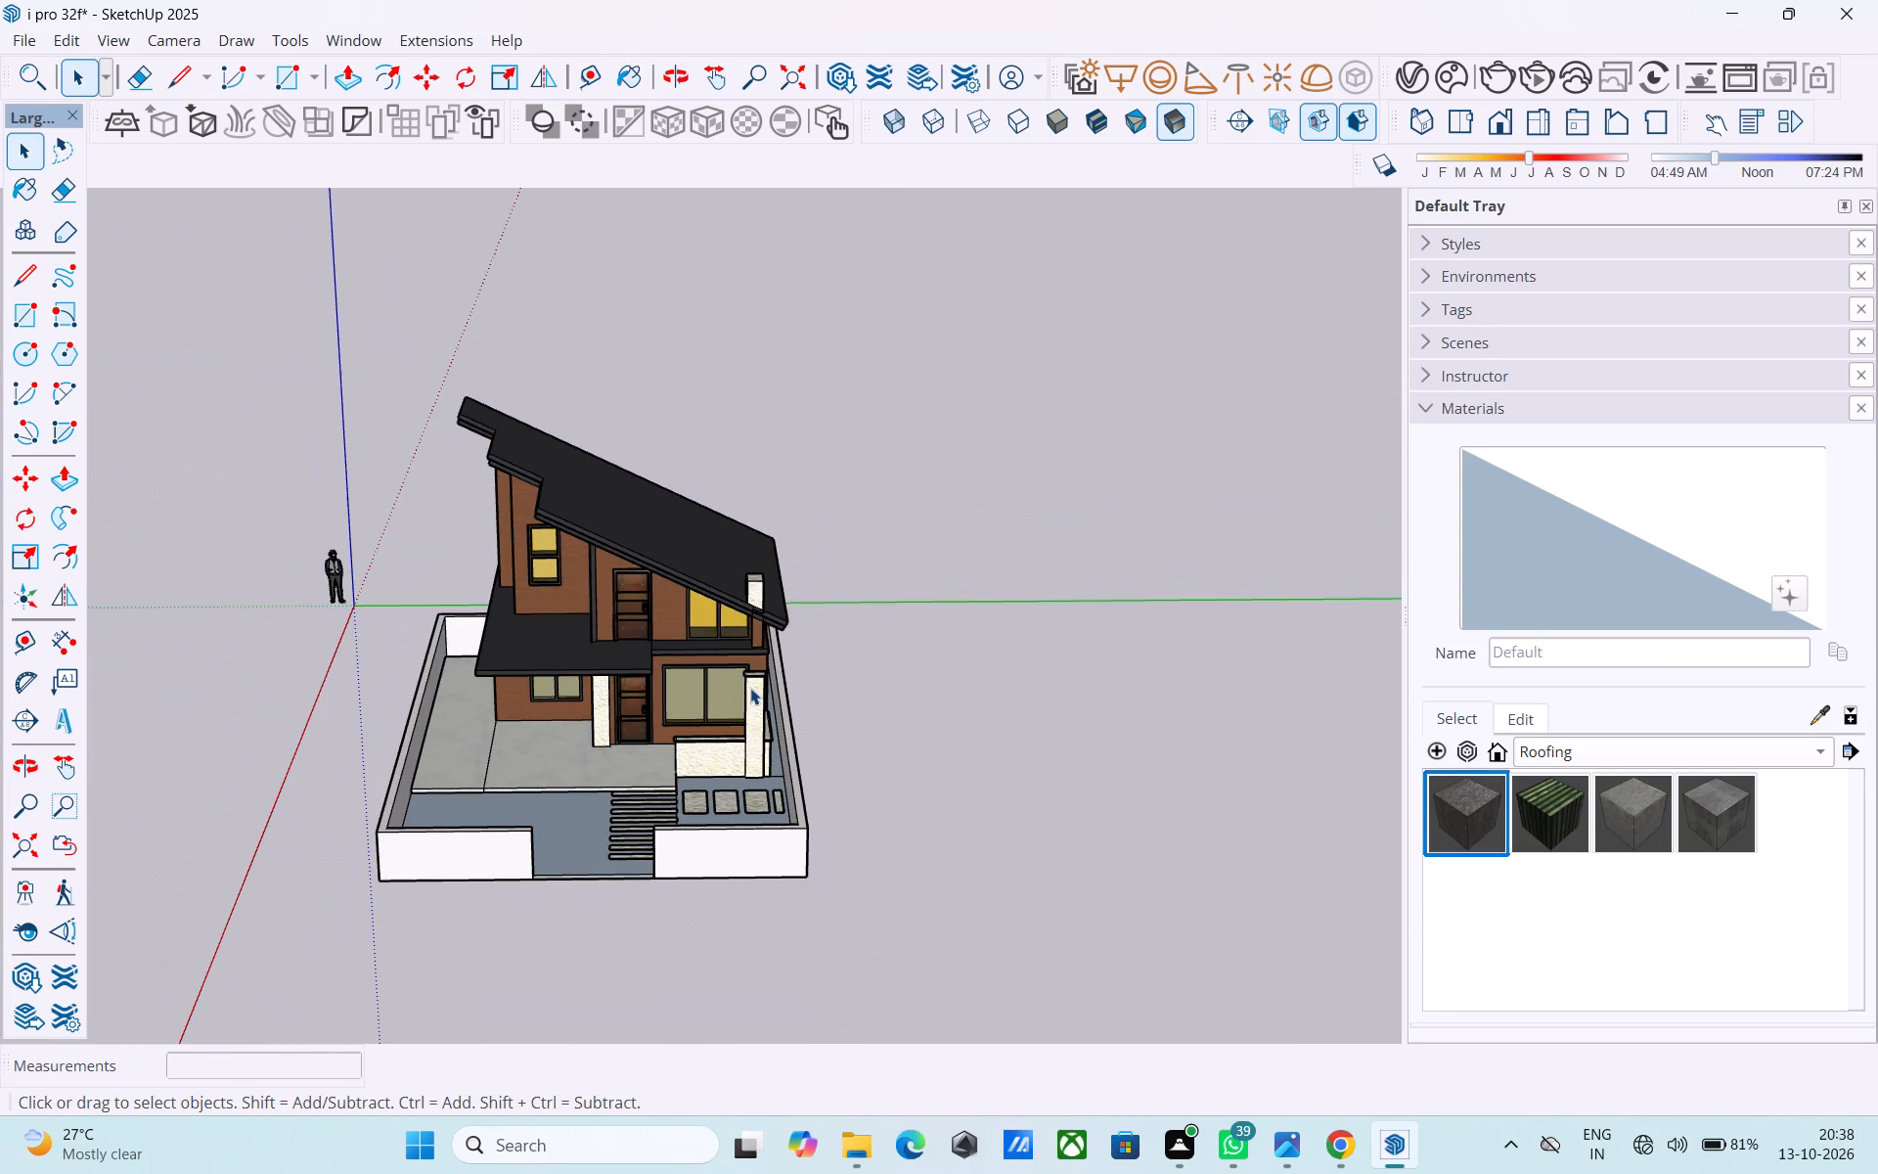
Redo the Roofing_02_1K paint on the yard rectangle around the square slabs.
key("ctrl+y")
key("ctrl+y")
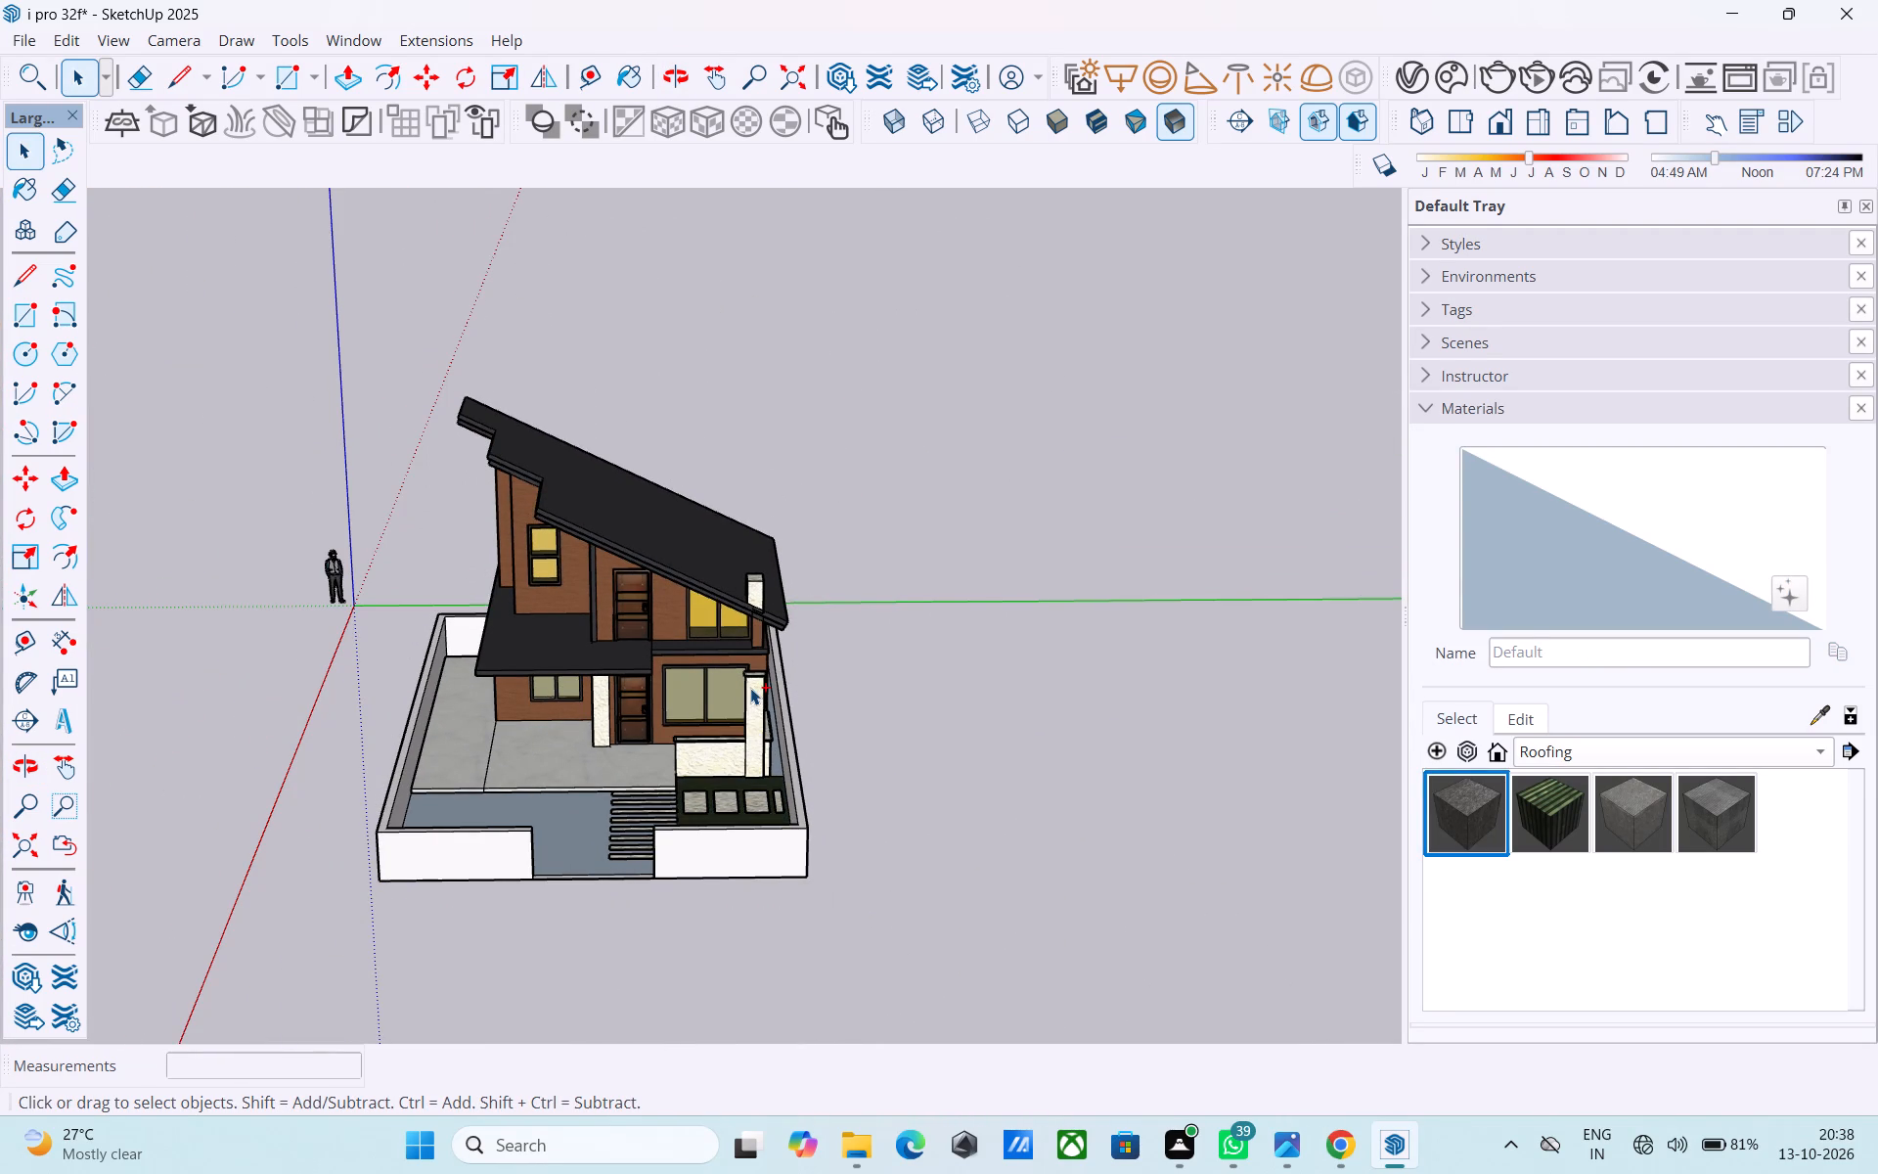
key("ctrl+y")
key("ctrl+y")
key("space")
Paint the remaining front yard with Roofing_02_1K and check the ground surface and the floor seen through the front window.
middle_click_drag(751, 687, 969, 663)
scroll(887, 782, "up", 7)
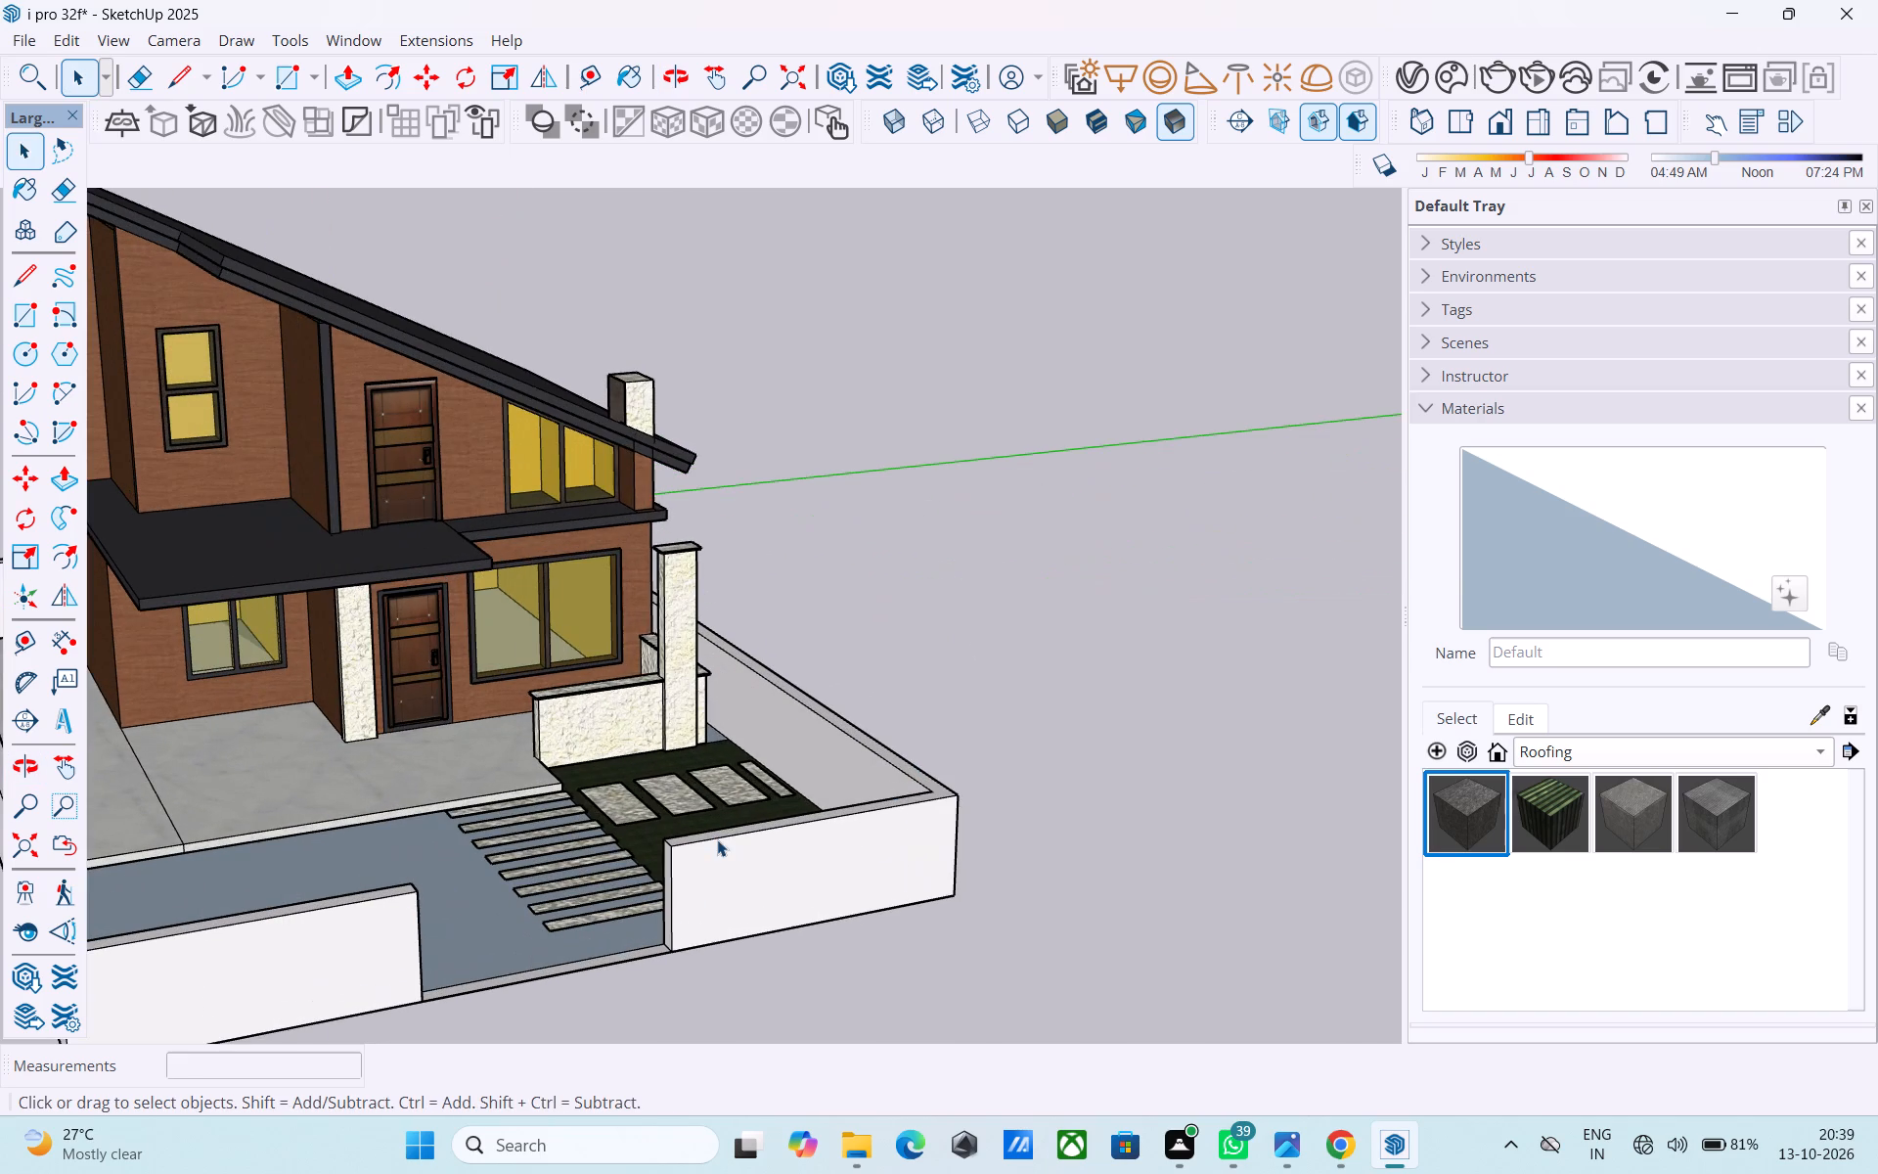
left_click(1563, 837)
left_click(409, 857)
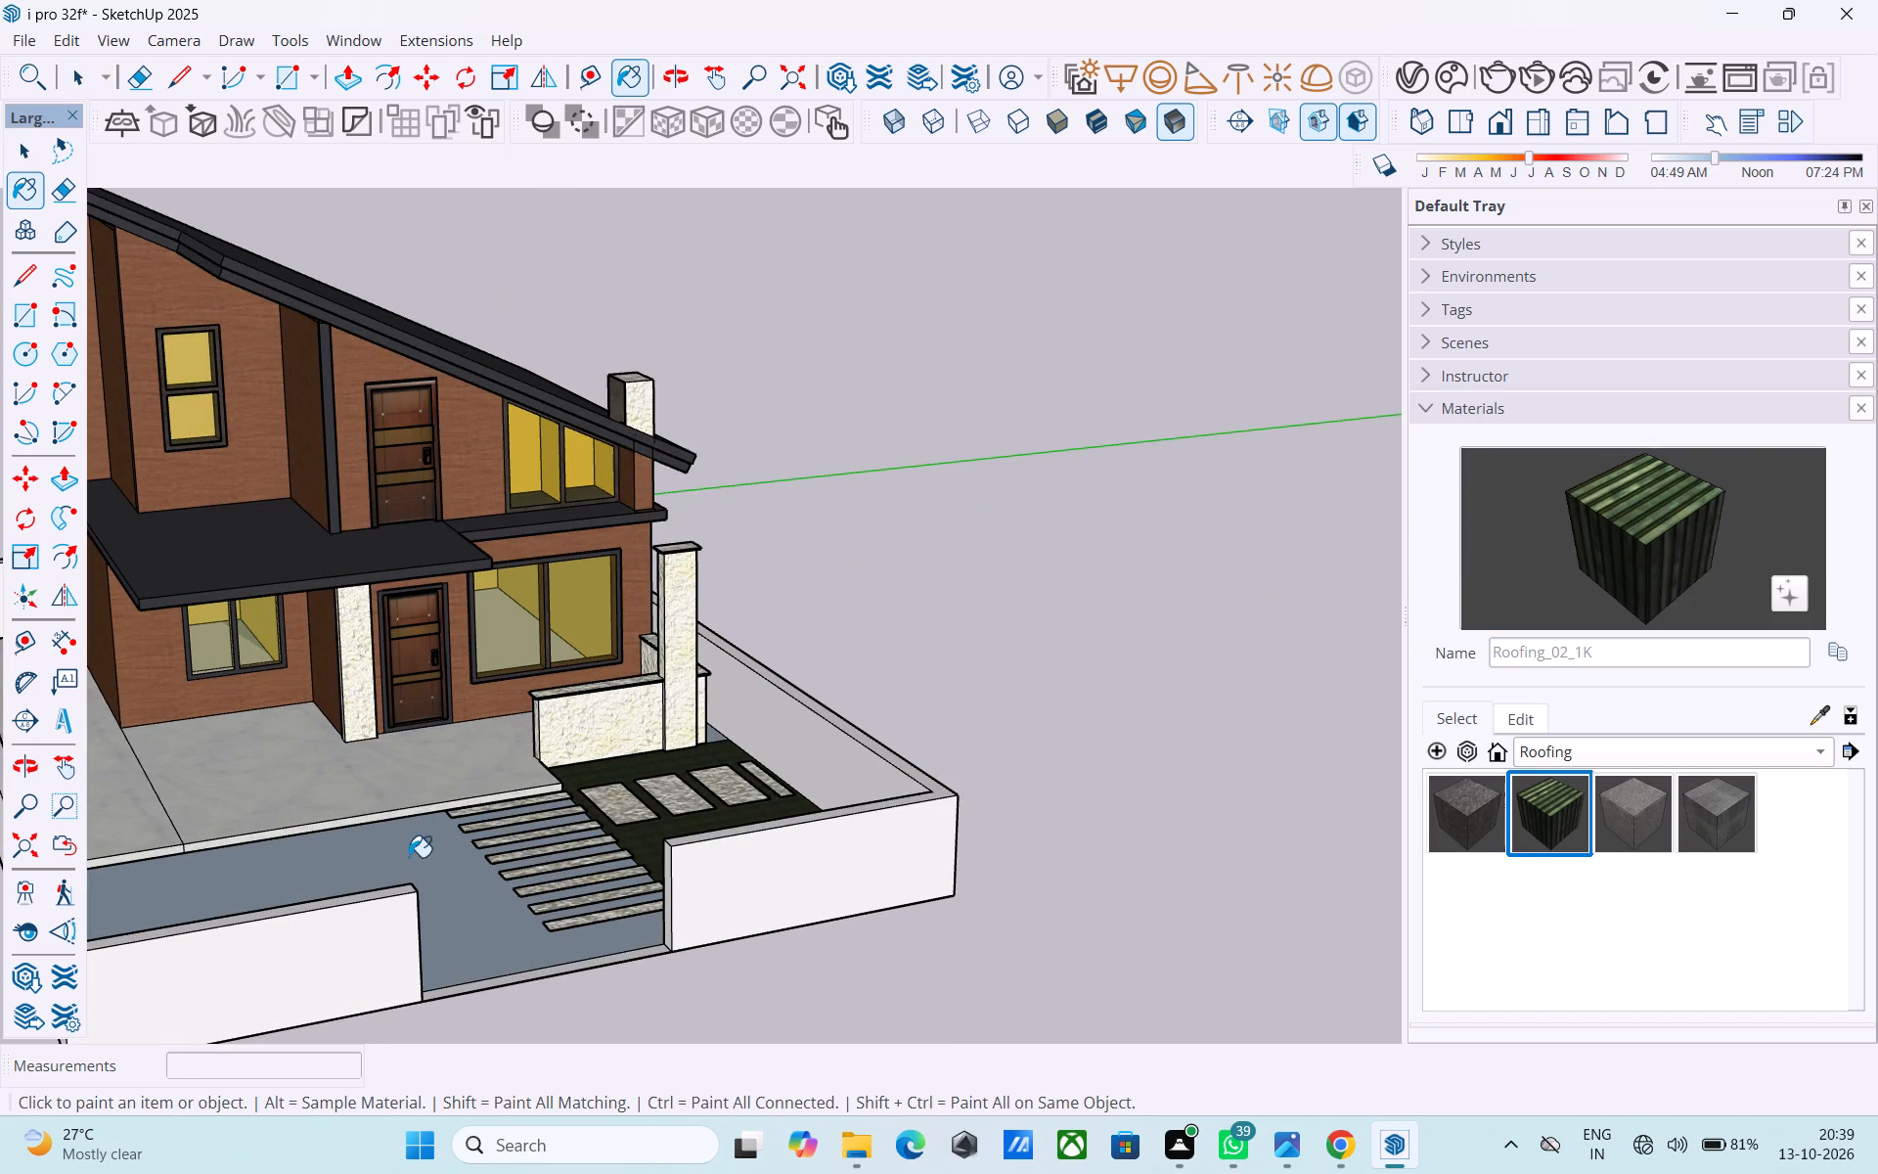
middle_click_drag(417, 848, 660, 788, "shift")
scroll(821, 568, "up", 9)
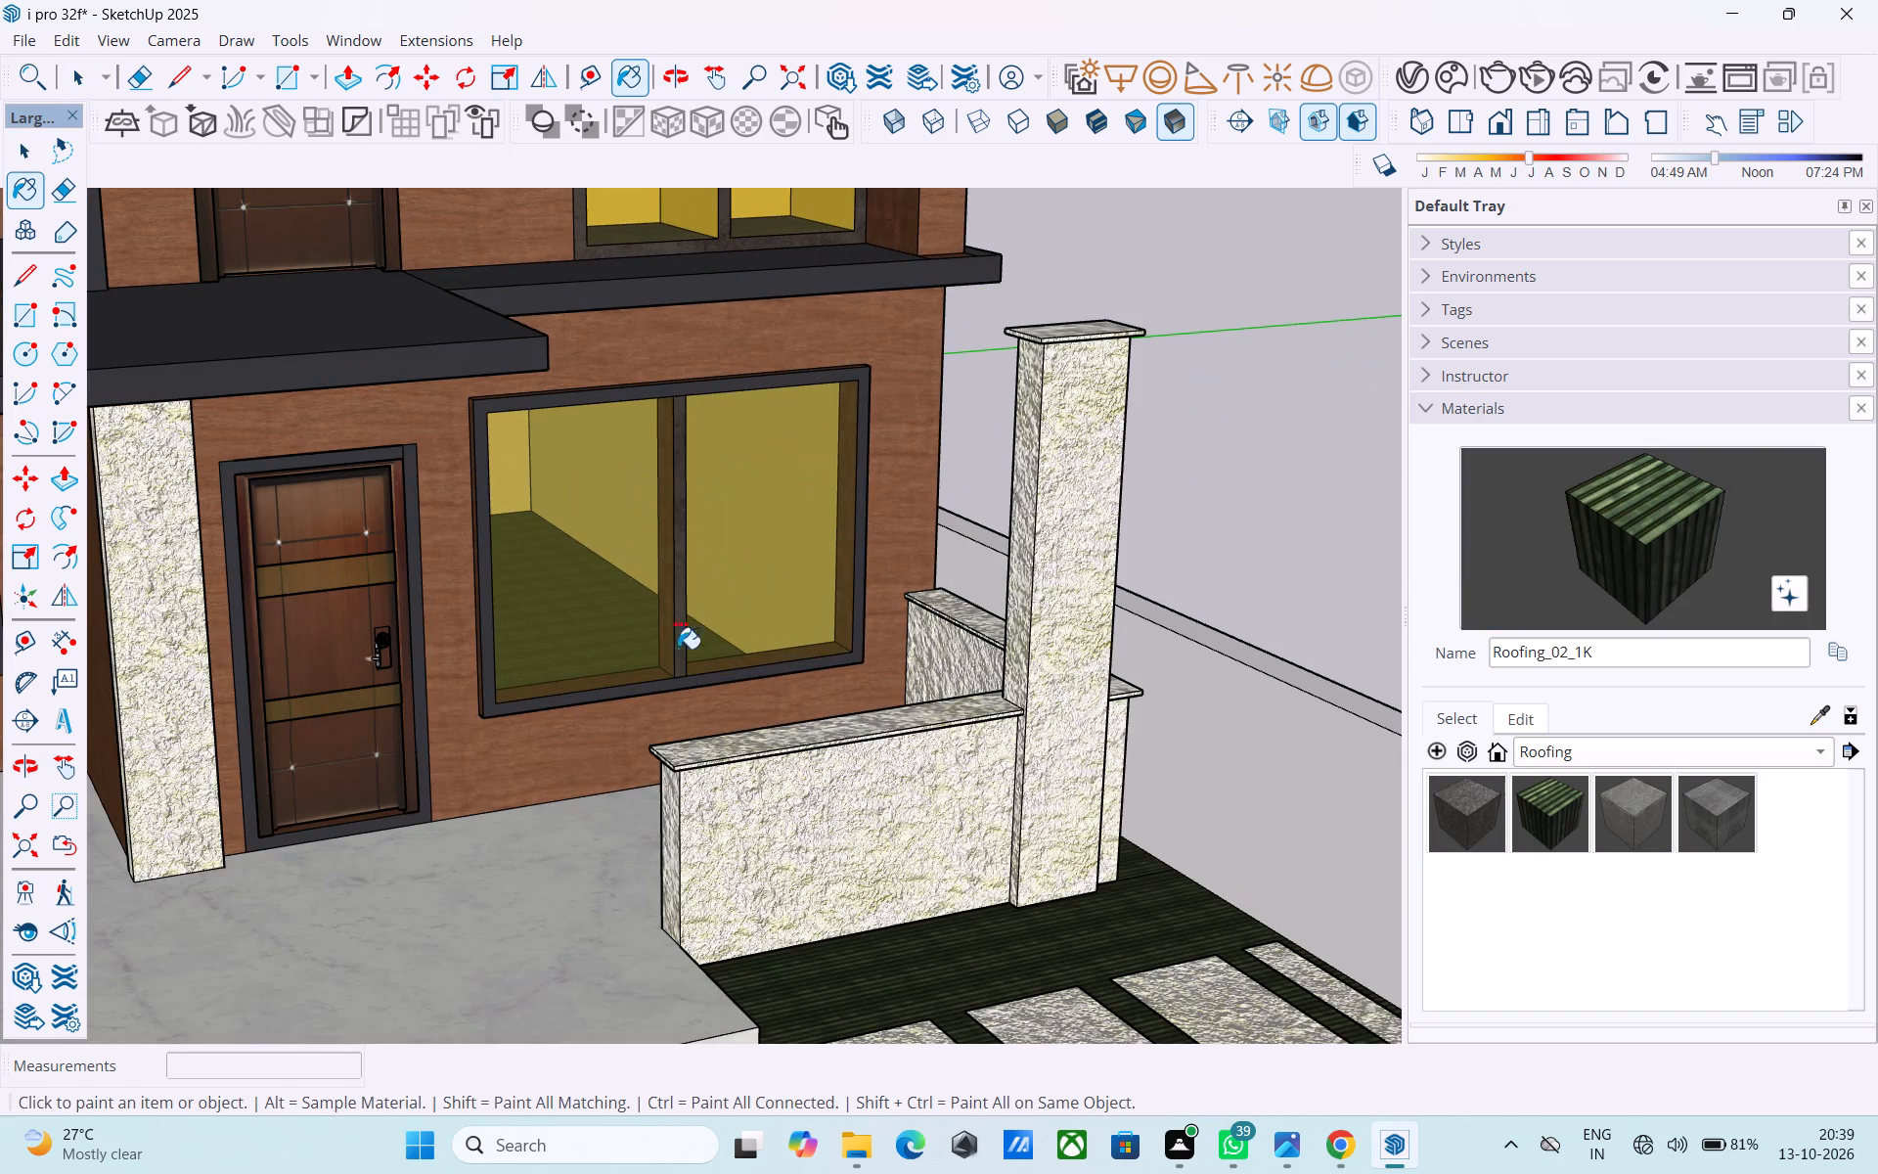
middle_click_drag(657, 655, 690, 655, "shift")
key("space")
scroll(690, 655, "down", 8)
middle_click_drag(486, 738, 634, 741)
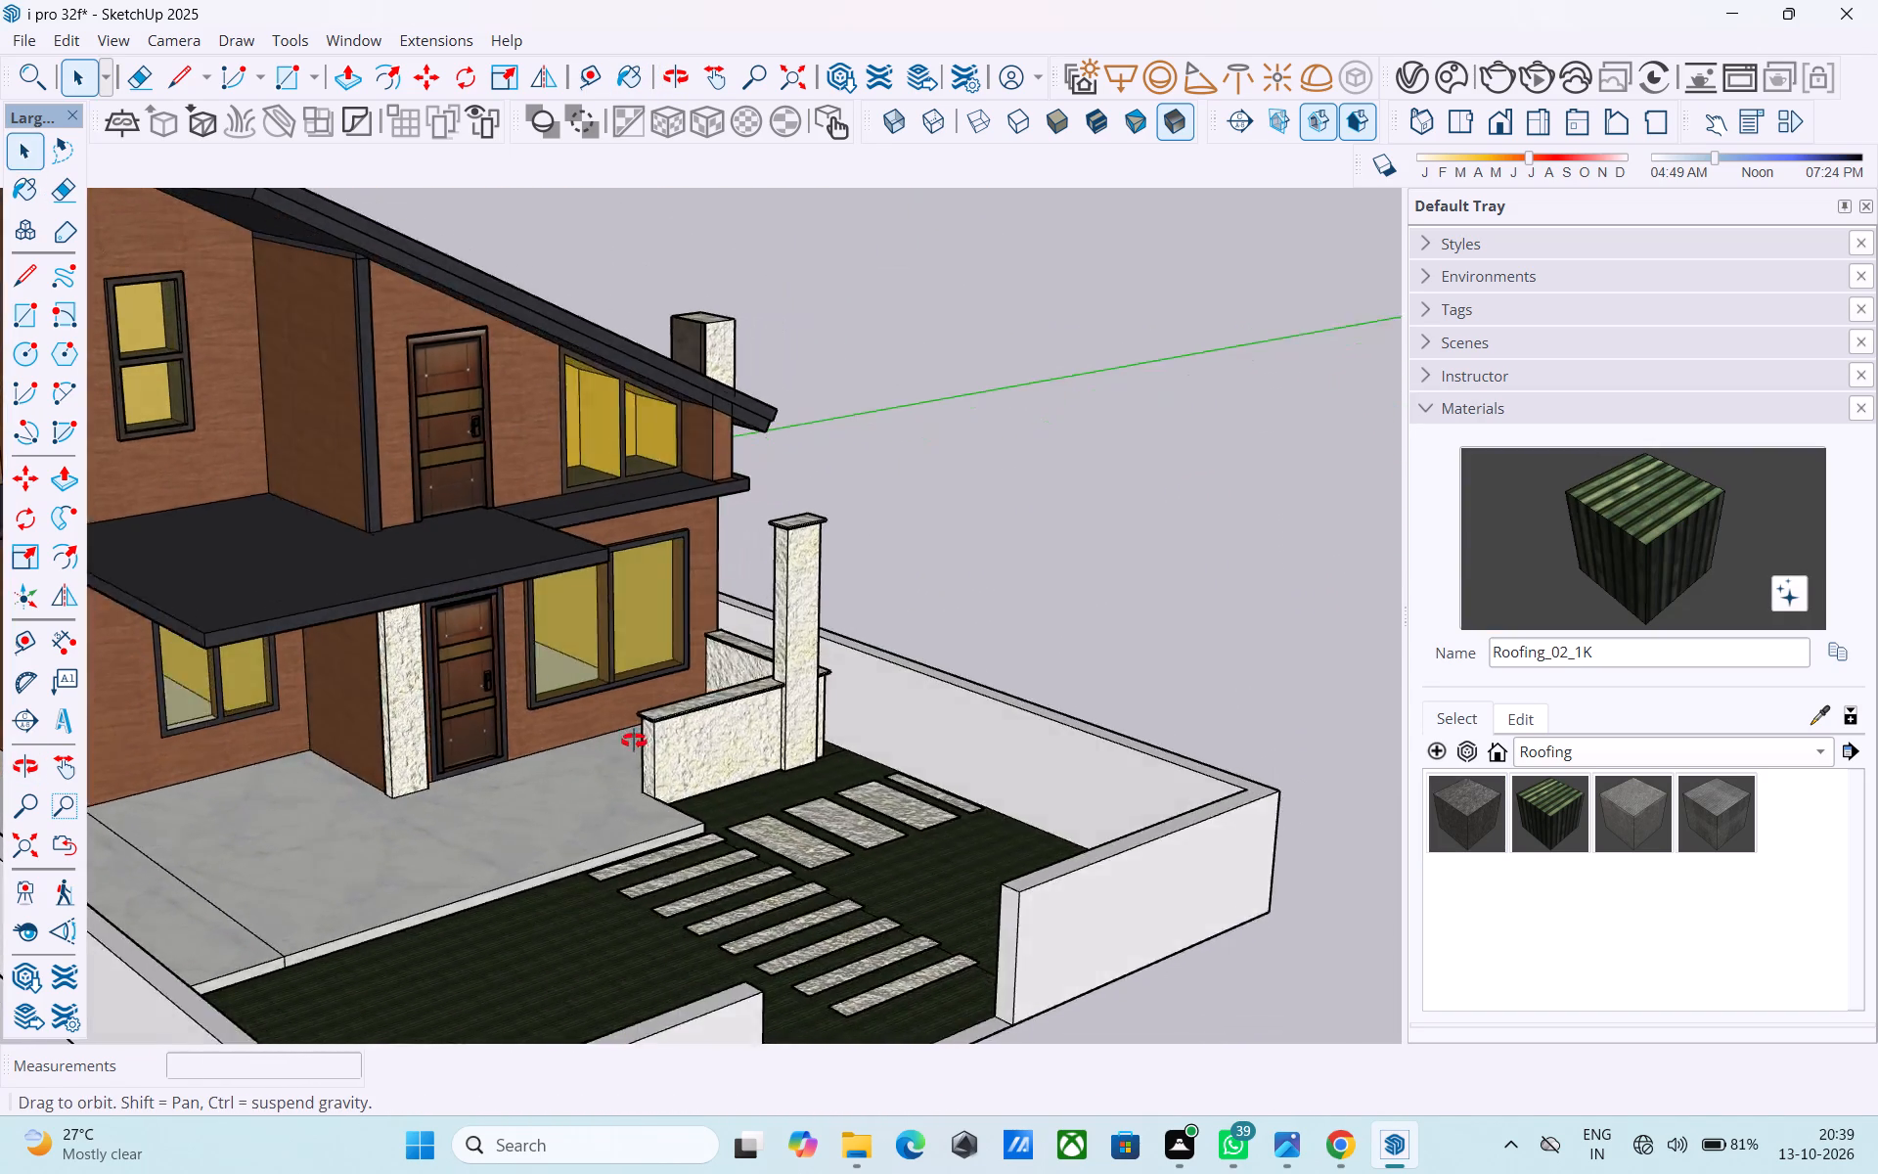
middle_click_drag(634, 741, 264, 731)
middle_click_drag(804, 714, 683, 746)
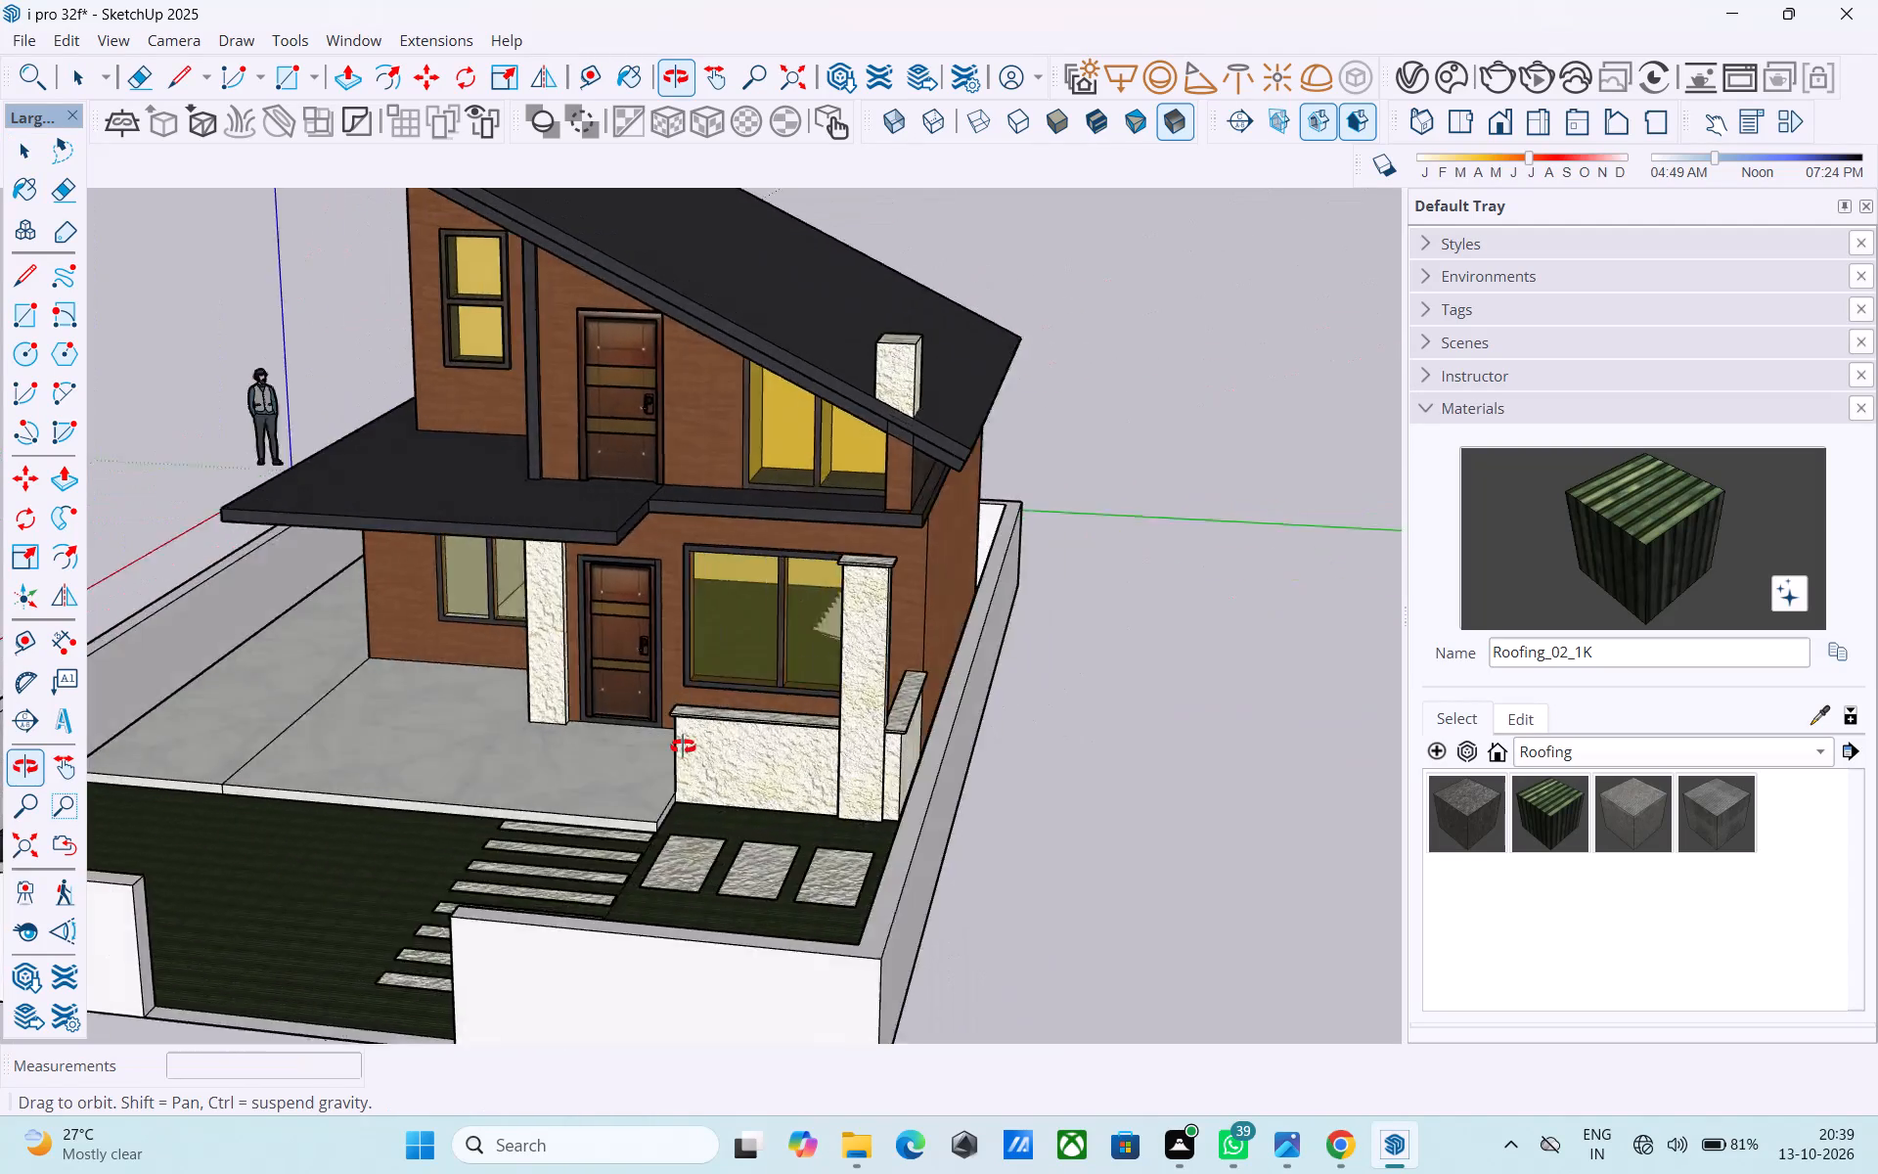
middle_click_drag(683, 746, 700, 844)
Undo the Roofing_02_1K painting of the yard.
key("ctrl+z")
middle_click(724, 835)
Select the yard rectangle around the square slabs and paint it with Roofing_02_1K.
scroll(714, 806, "up", 3)
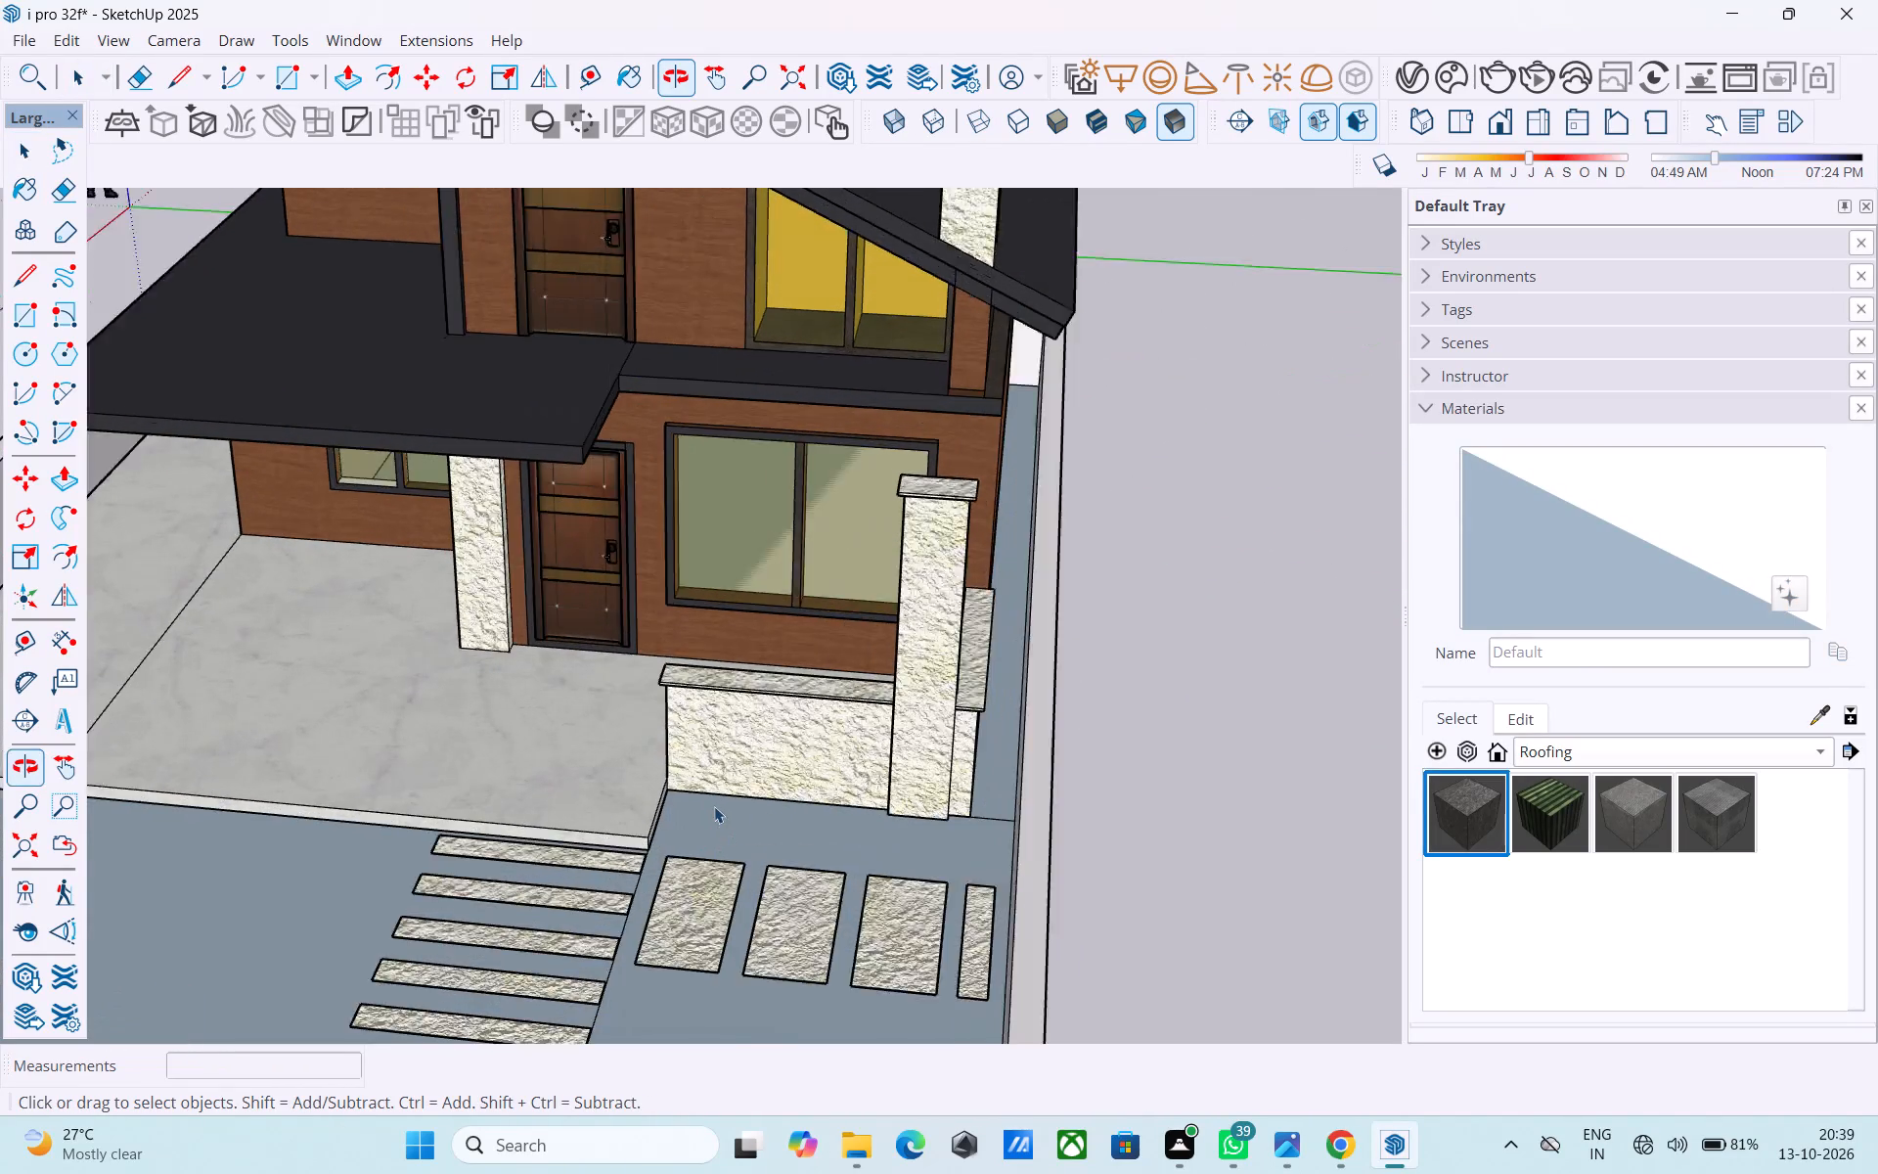
scroll(714, 806, "up", 6)
left_click(782, 822)
scroll(782, 822, "down", 7)
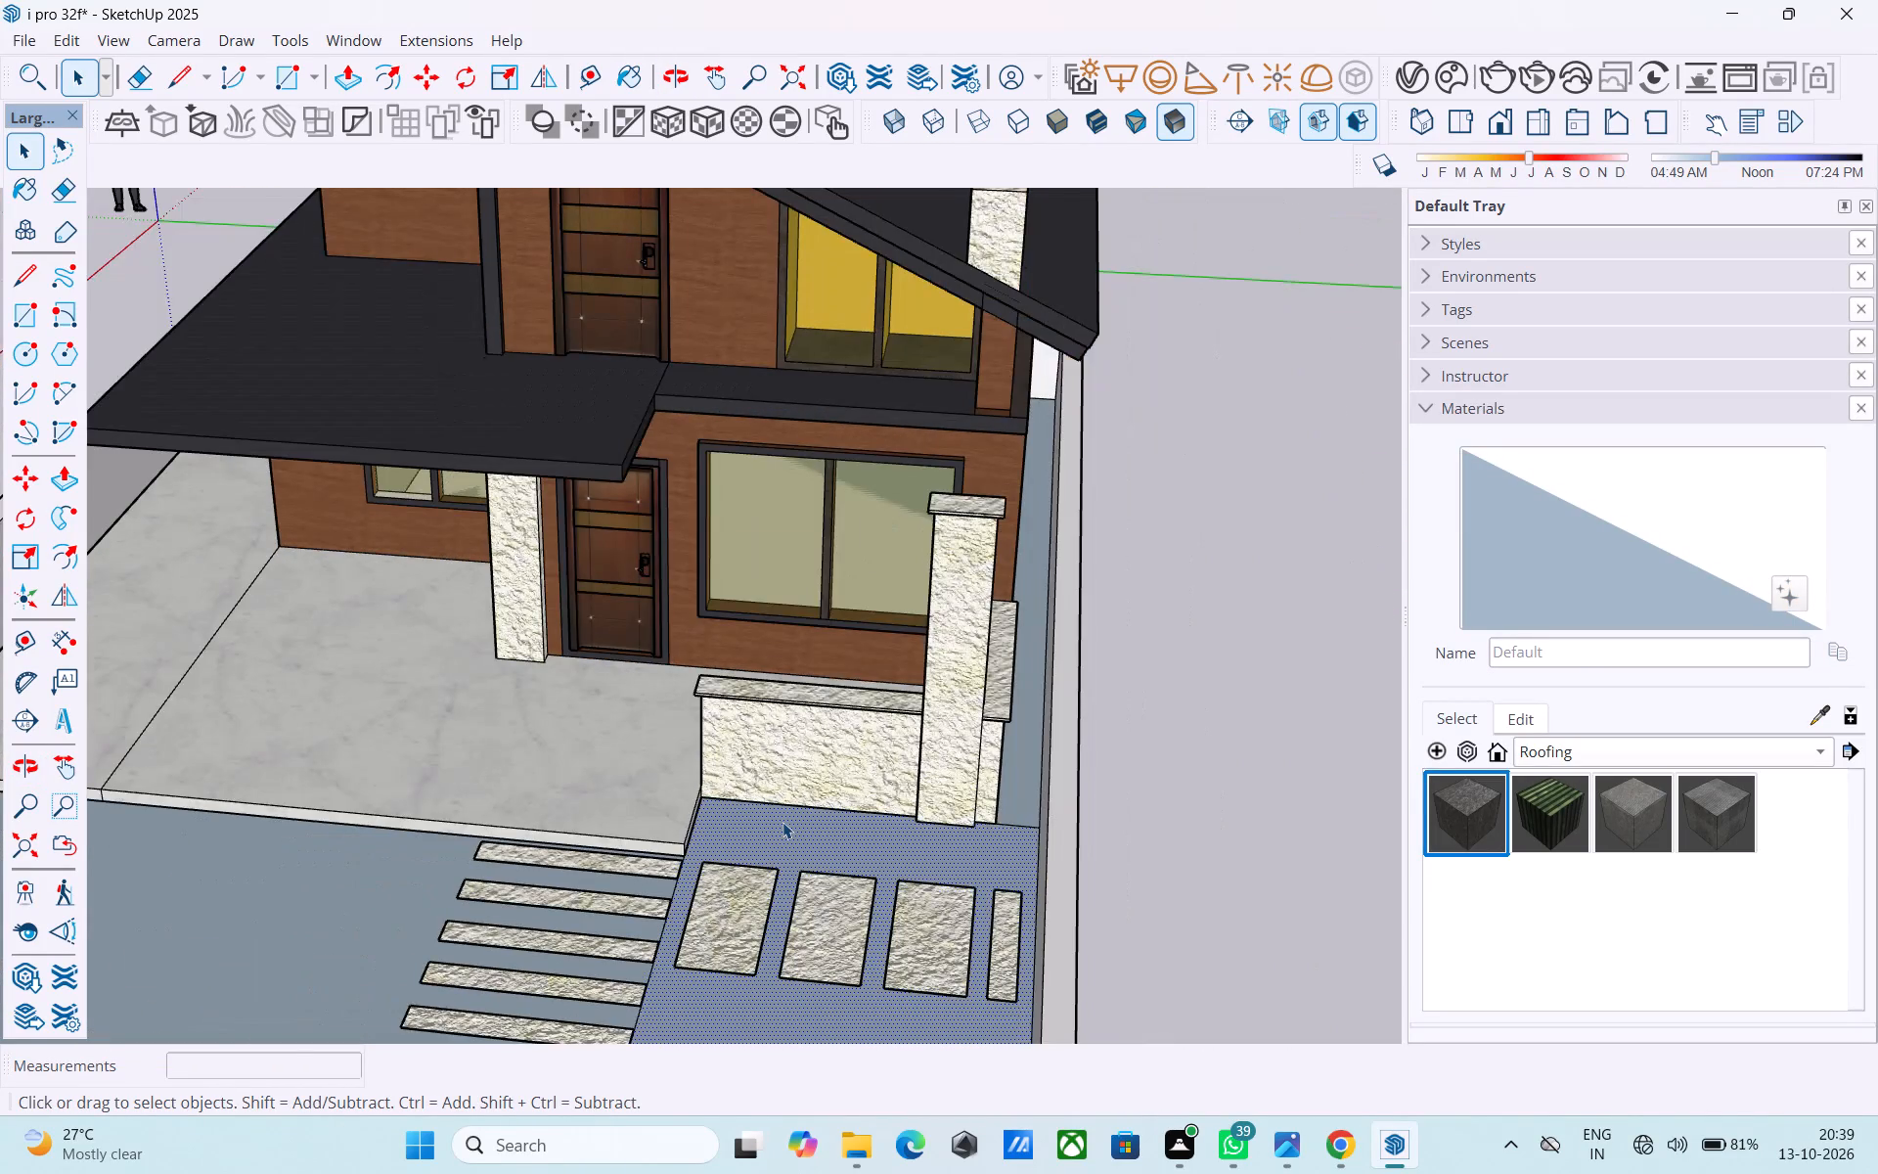
scroll(782, 822, "down", 1)
left_click(1543, 831)
left_click(826, 838)
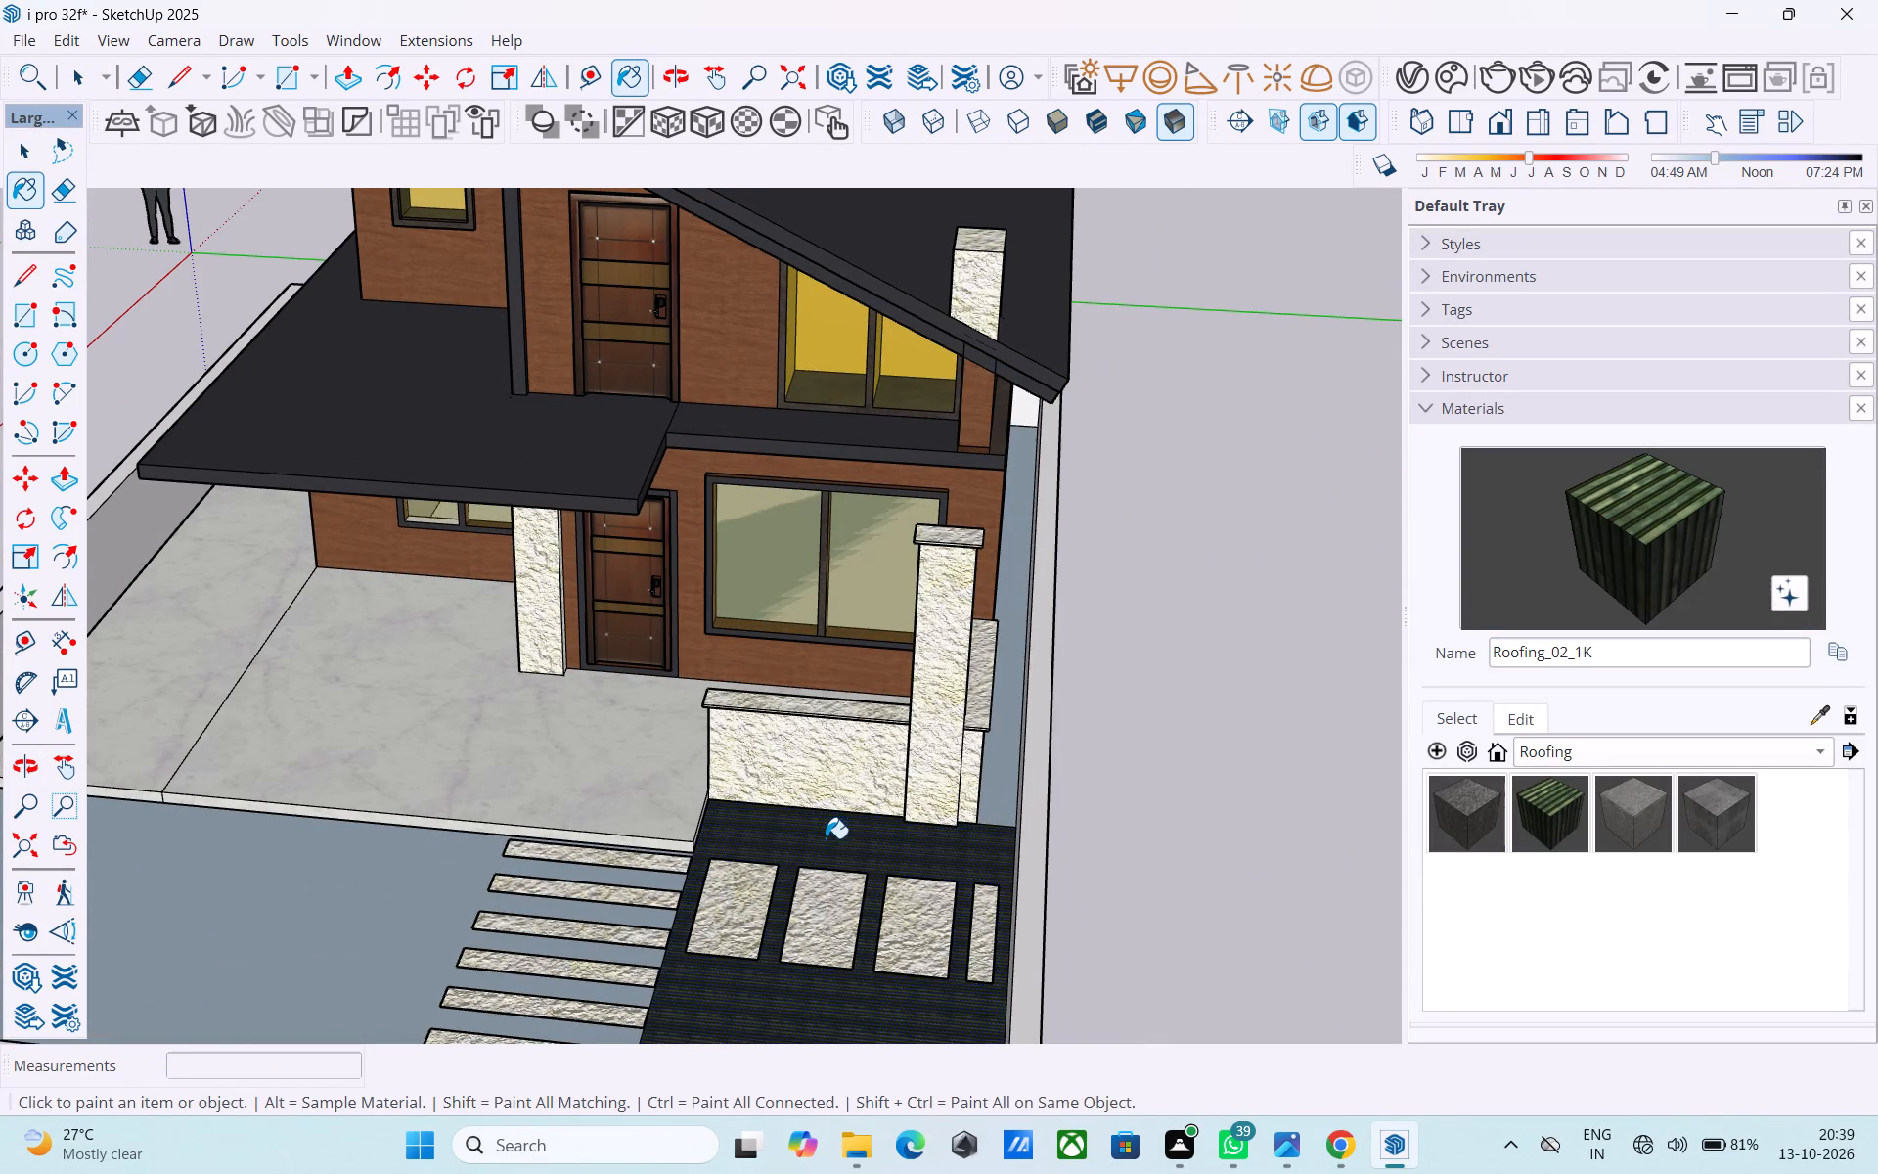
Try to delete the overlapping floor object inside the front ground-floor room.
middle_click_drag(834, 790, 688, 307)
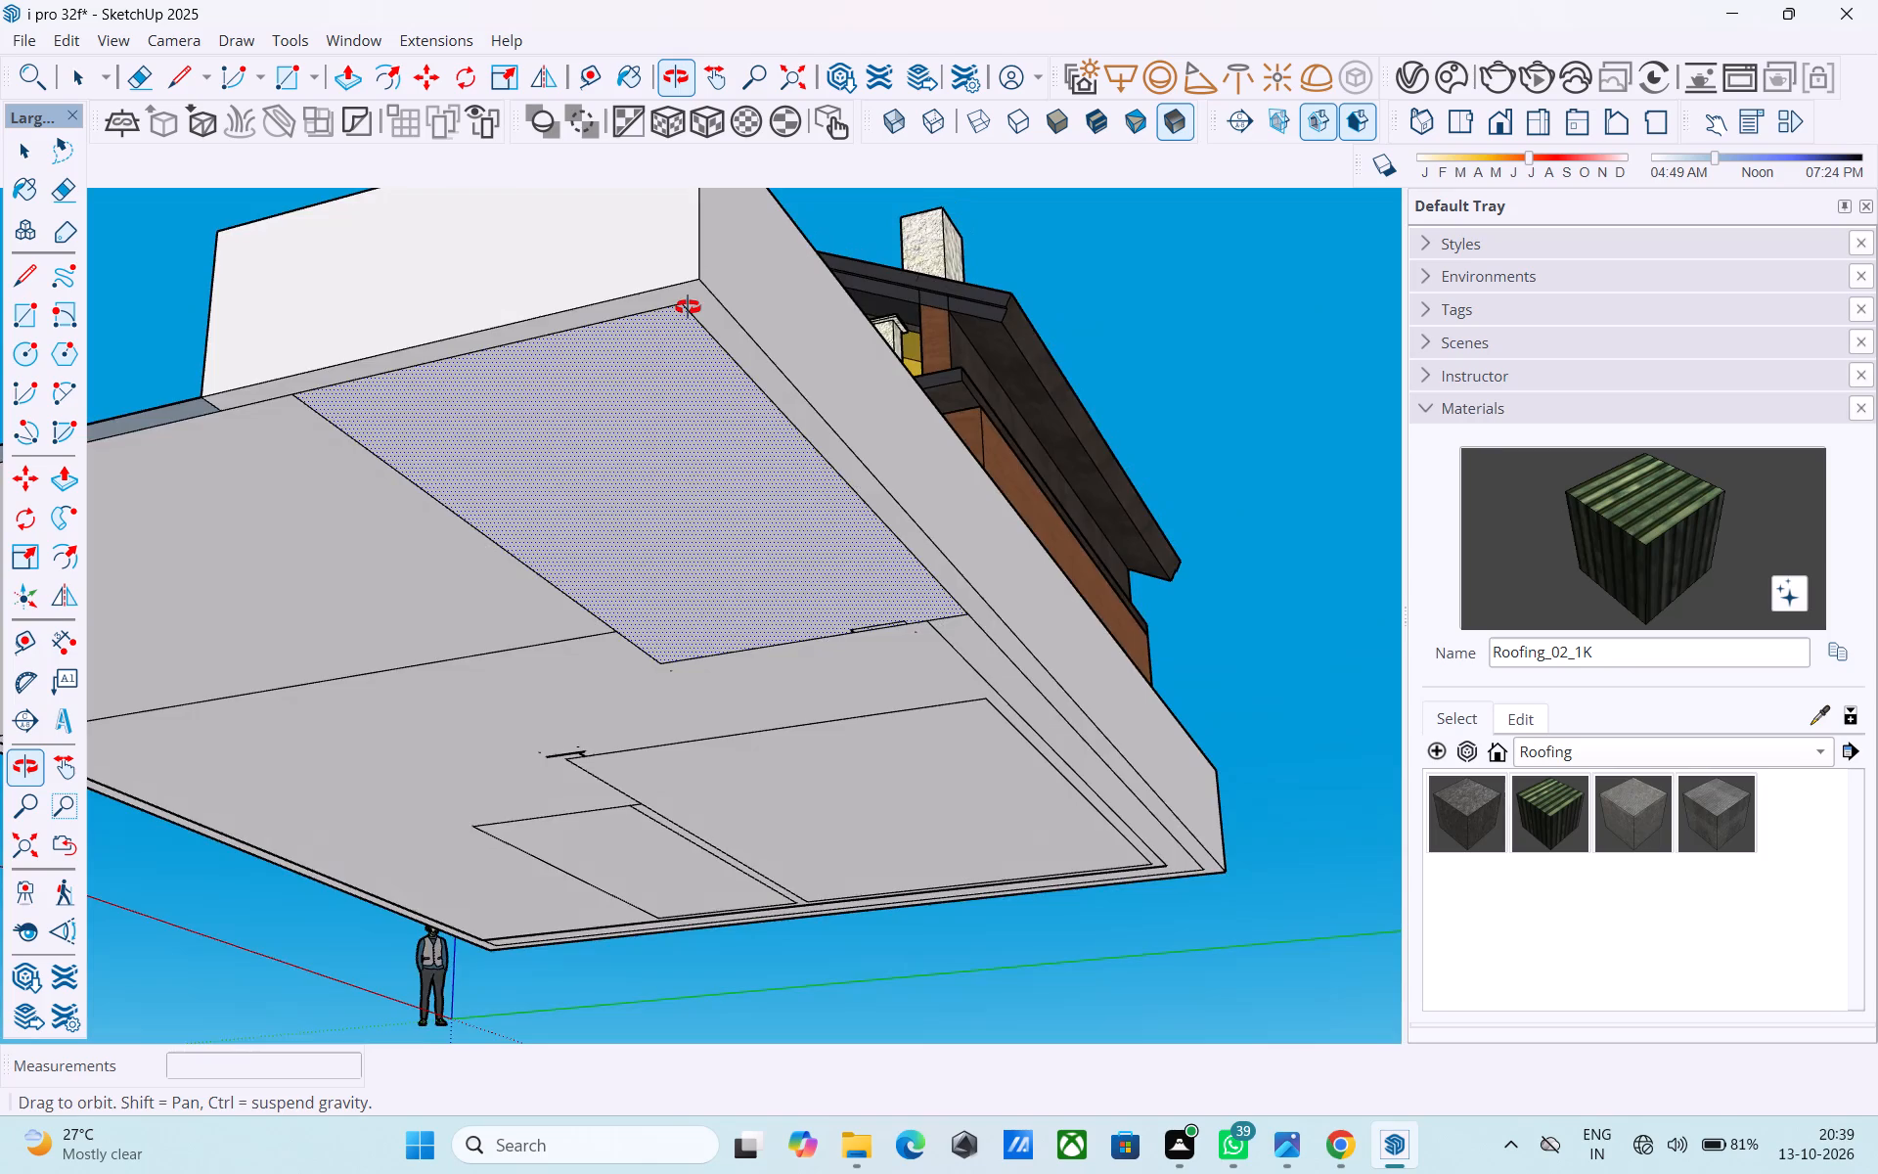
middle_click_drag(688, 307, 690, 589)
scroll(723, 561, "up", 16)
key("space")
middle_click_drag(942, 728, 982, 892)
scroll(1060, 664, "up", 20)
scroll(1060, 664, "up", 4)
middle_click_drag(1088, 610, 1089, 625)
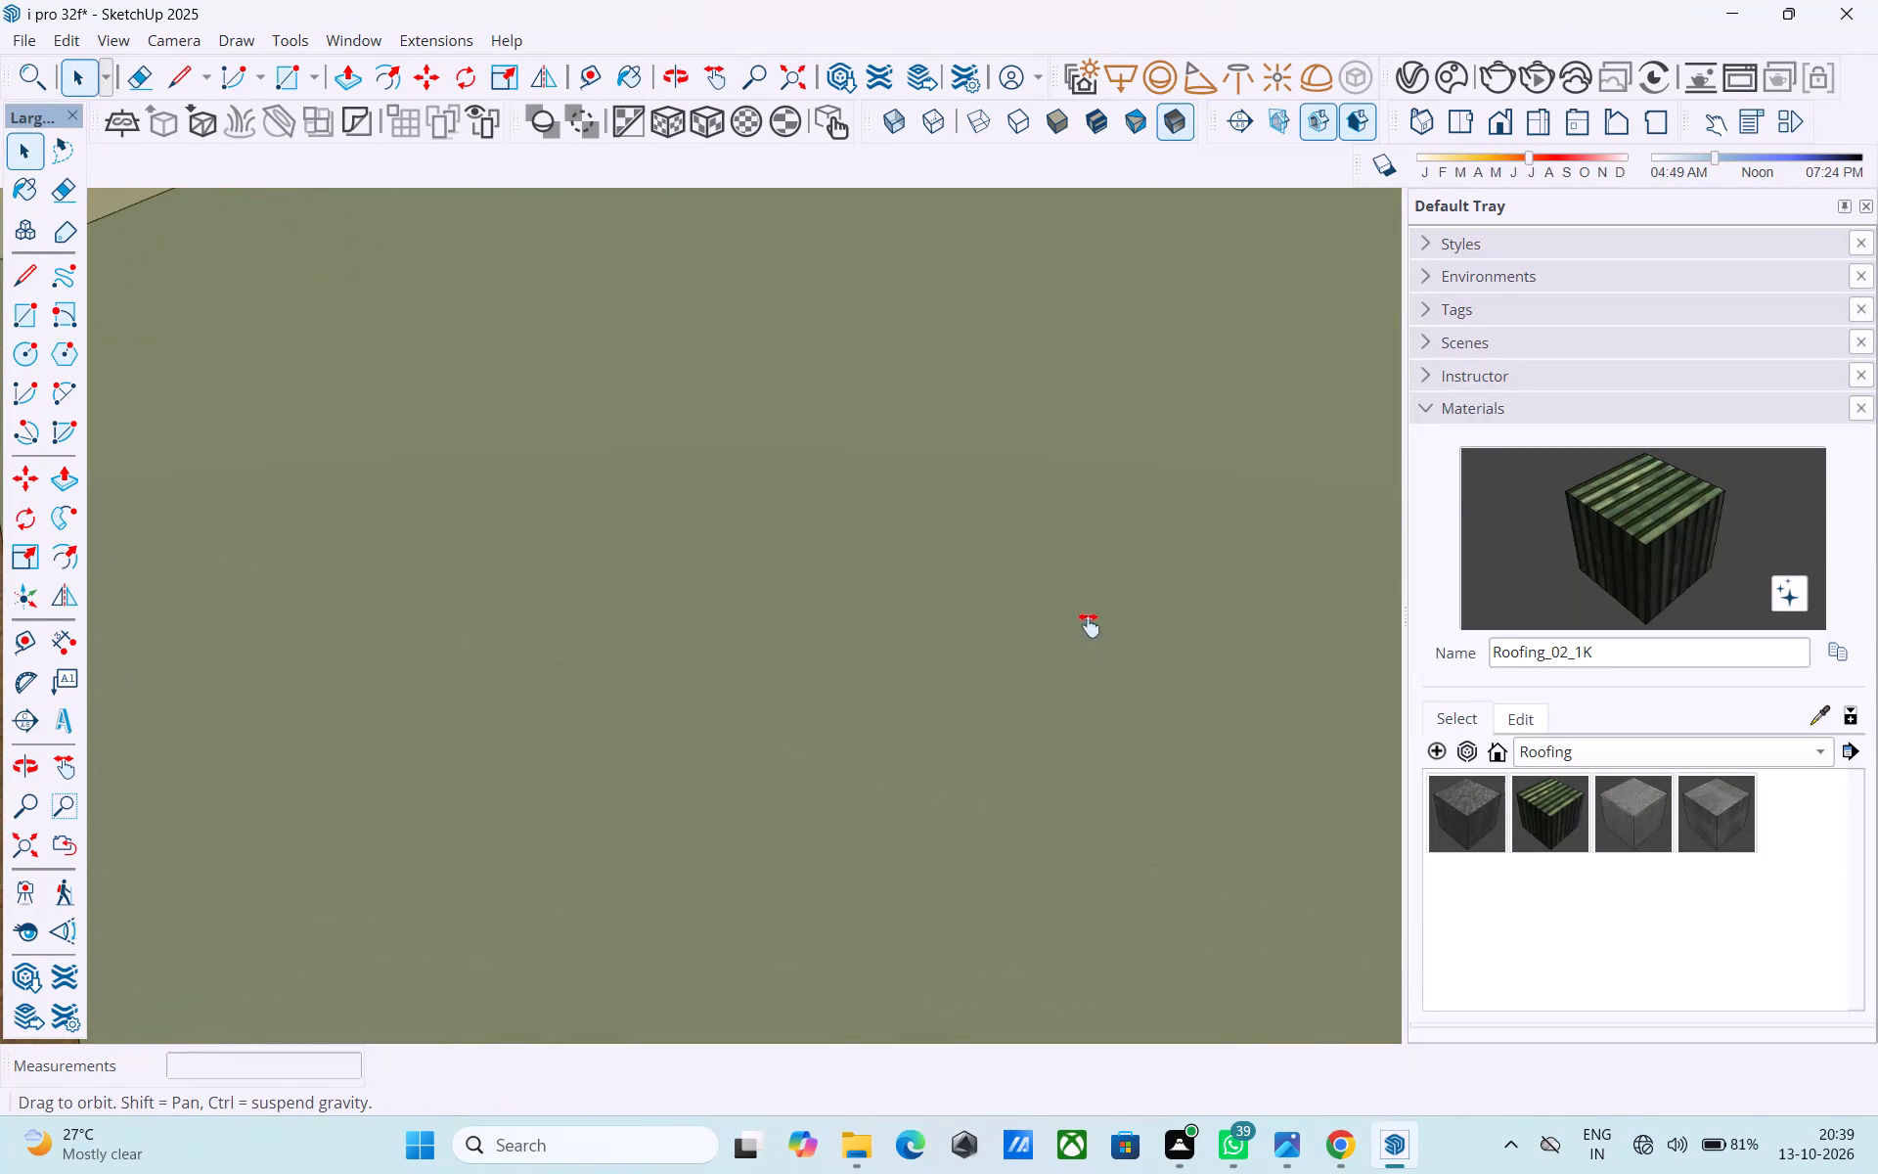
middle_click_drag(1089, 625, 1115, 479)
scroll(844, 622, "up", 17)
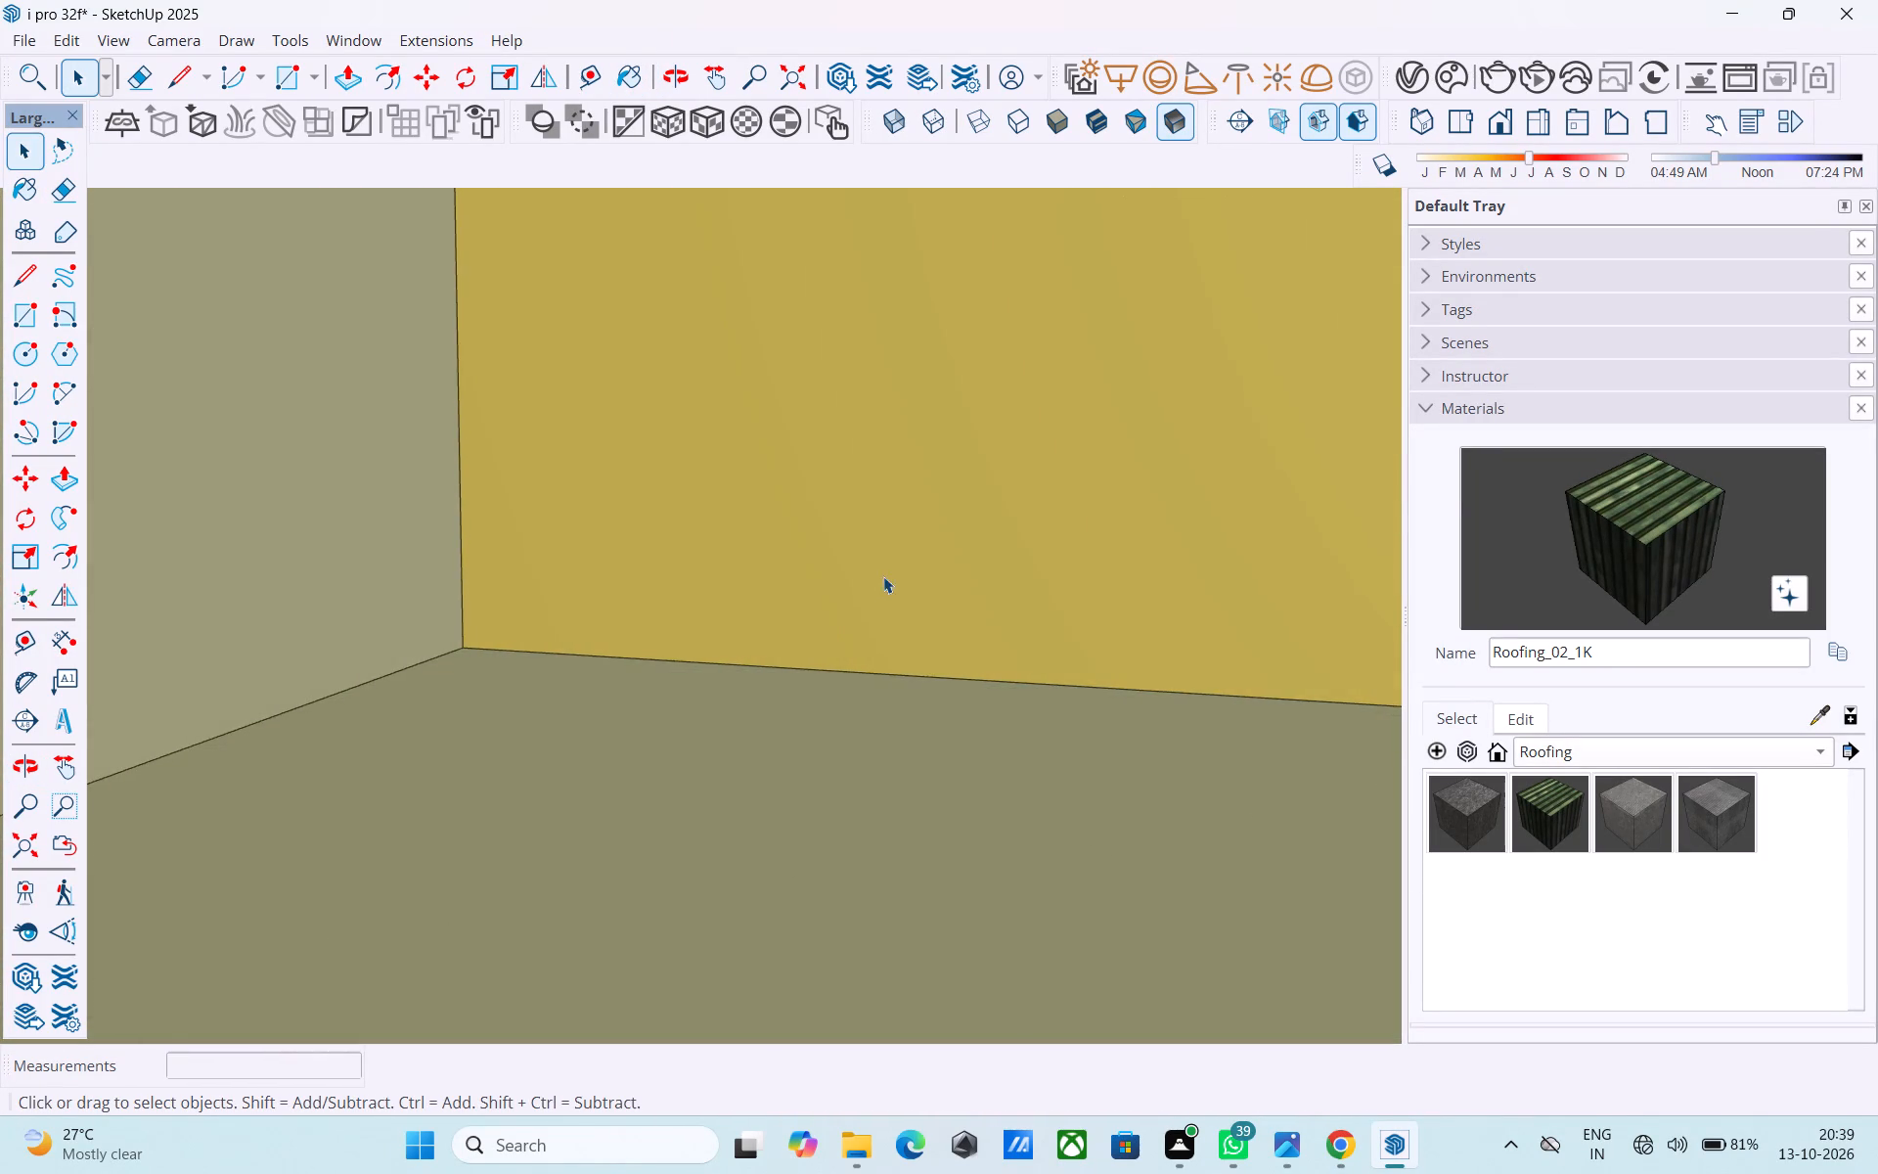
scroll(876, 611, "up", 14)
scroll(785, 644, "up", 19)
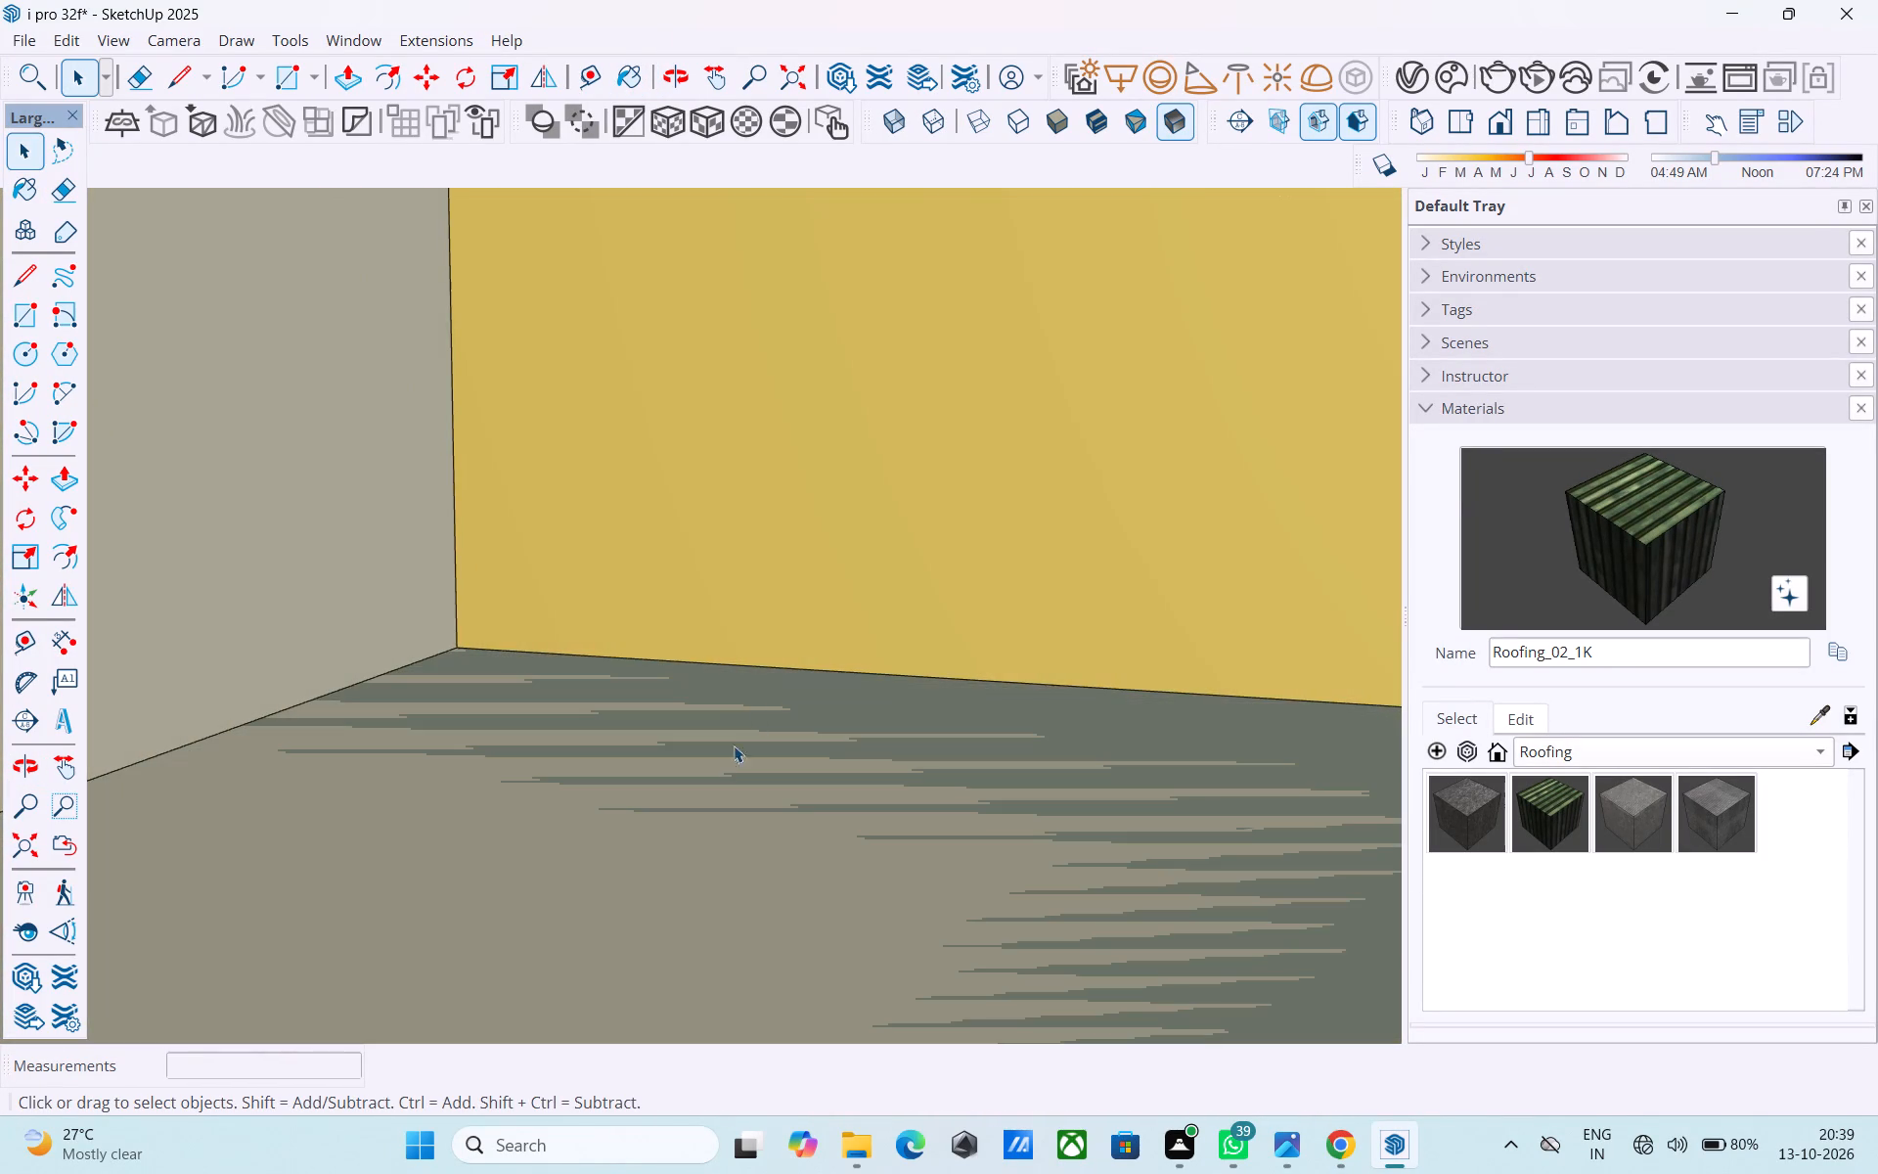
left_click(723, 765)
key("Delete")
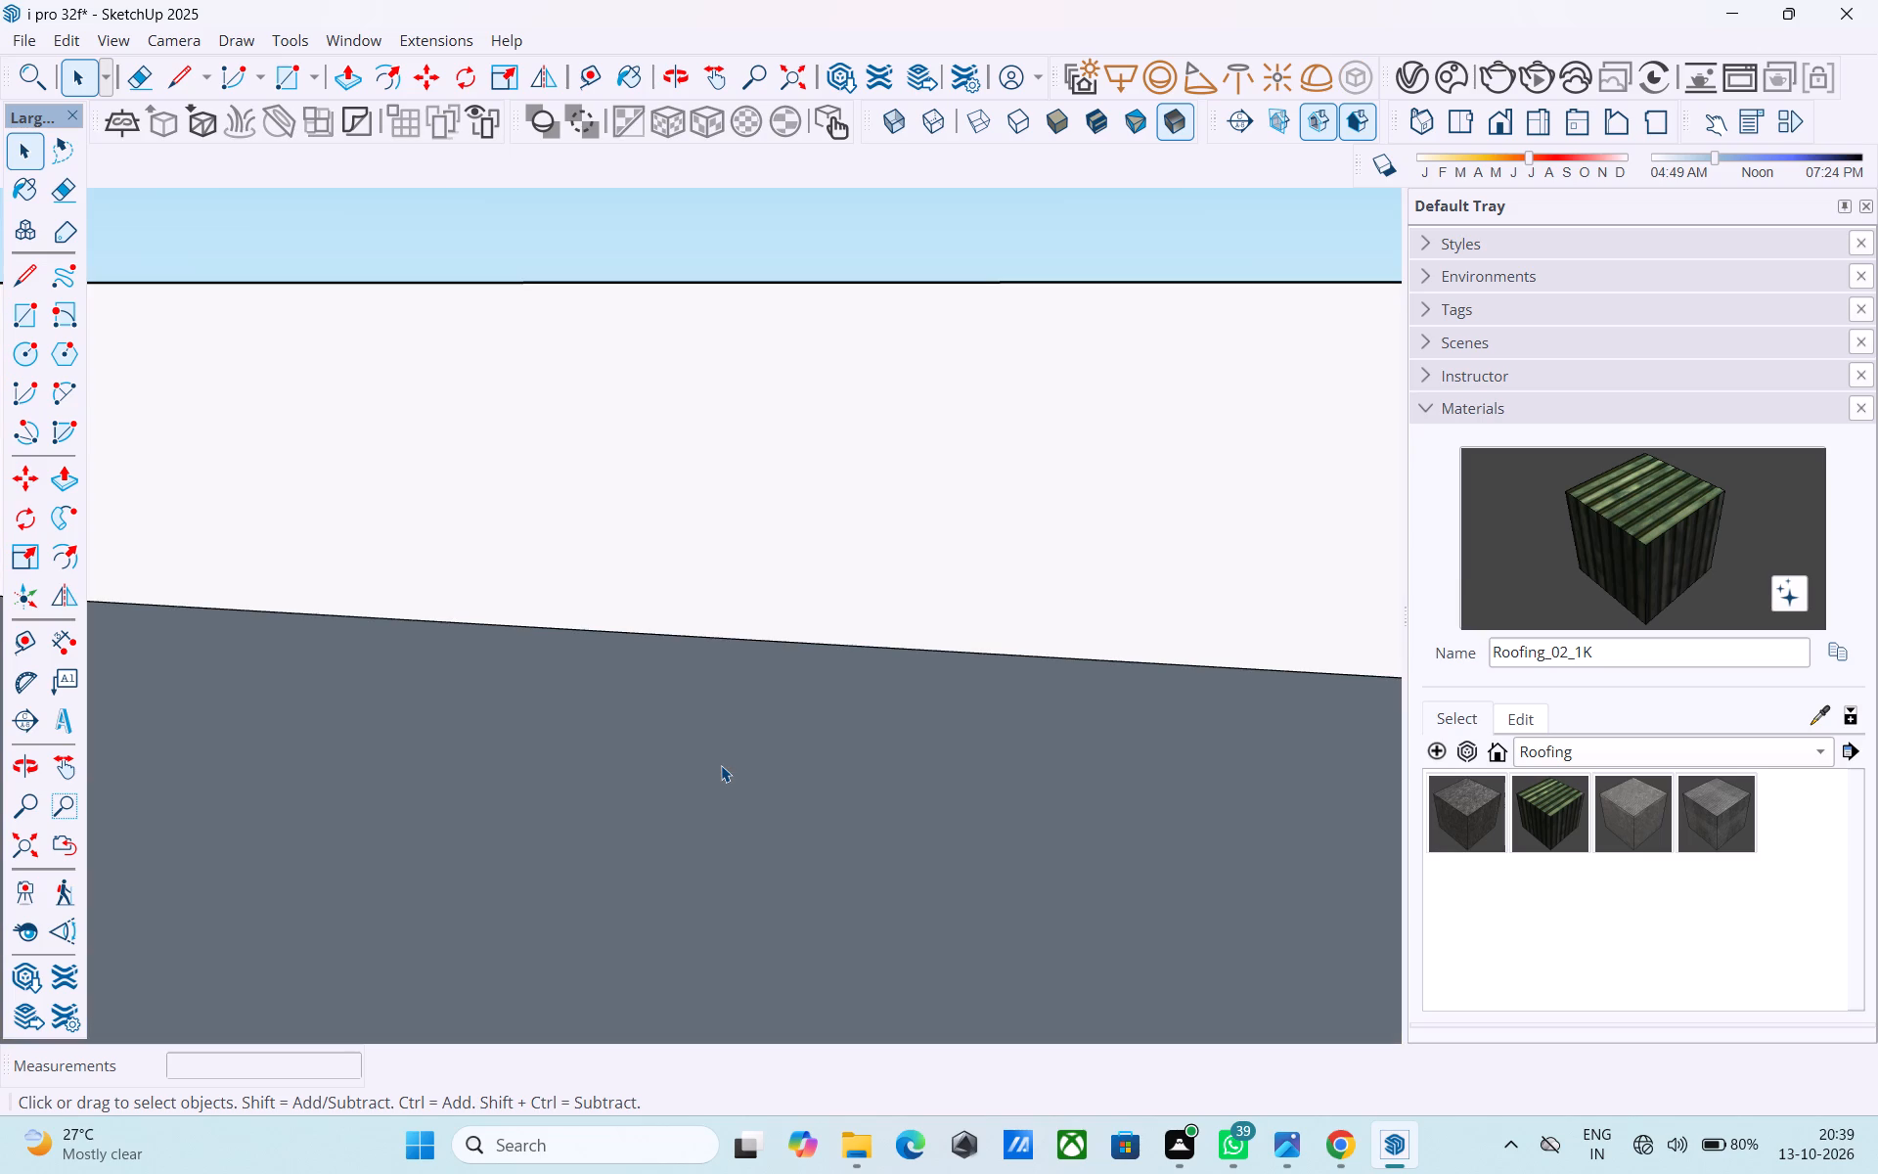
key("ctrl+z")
Examine the floor and walls of the front ground-floor room from inside the ground-floor group.
double_click(722, 760)
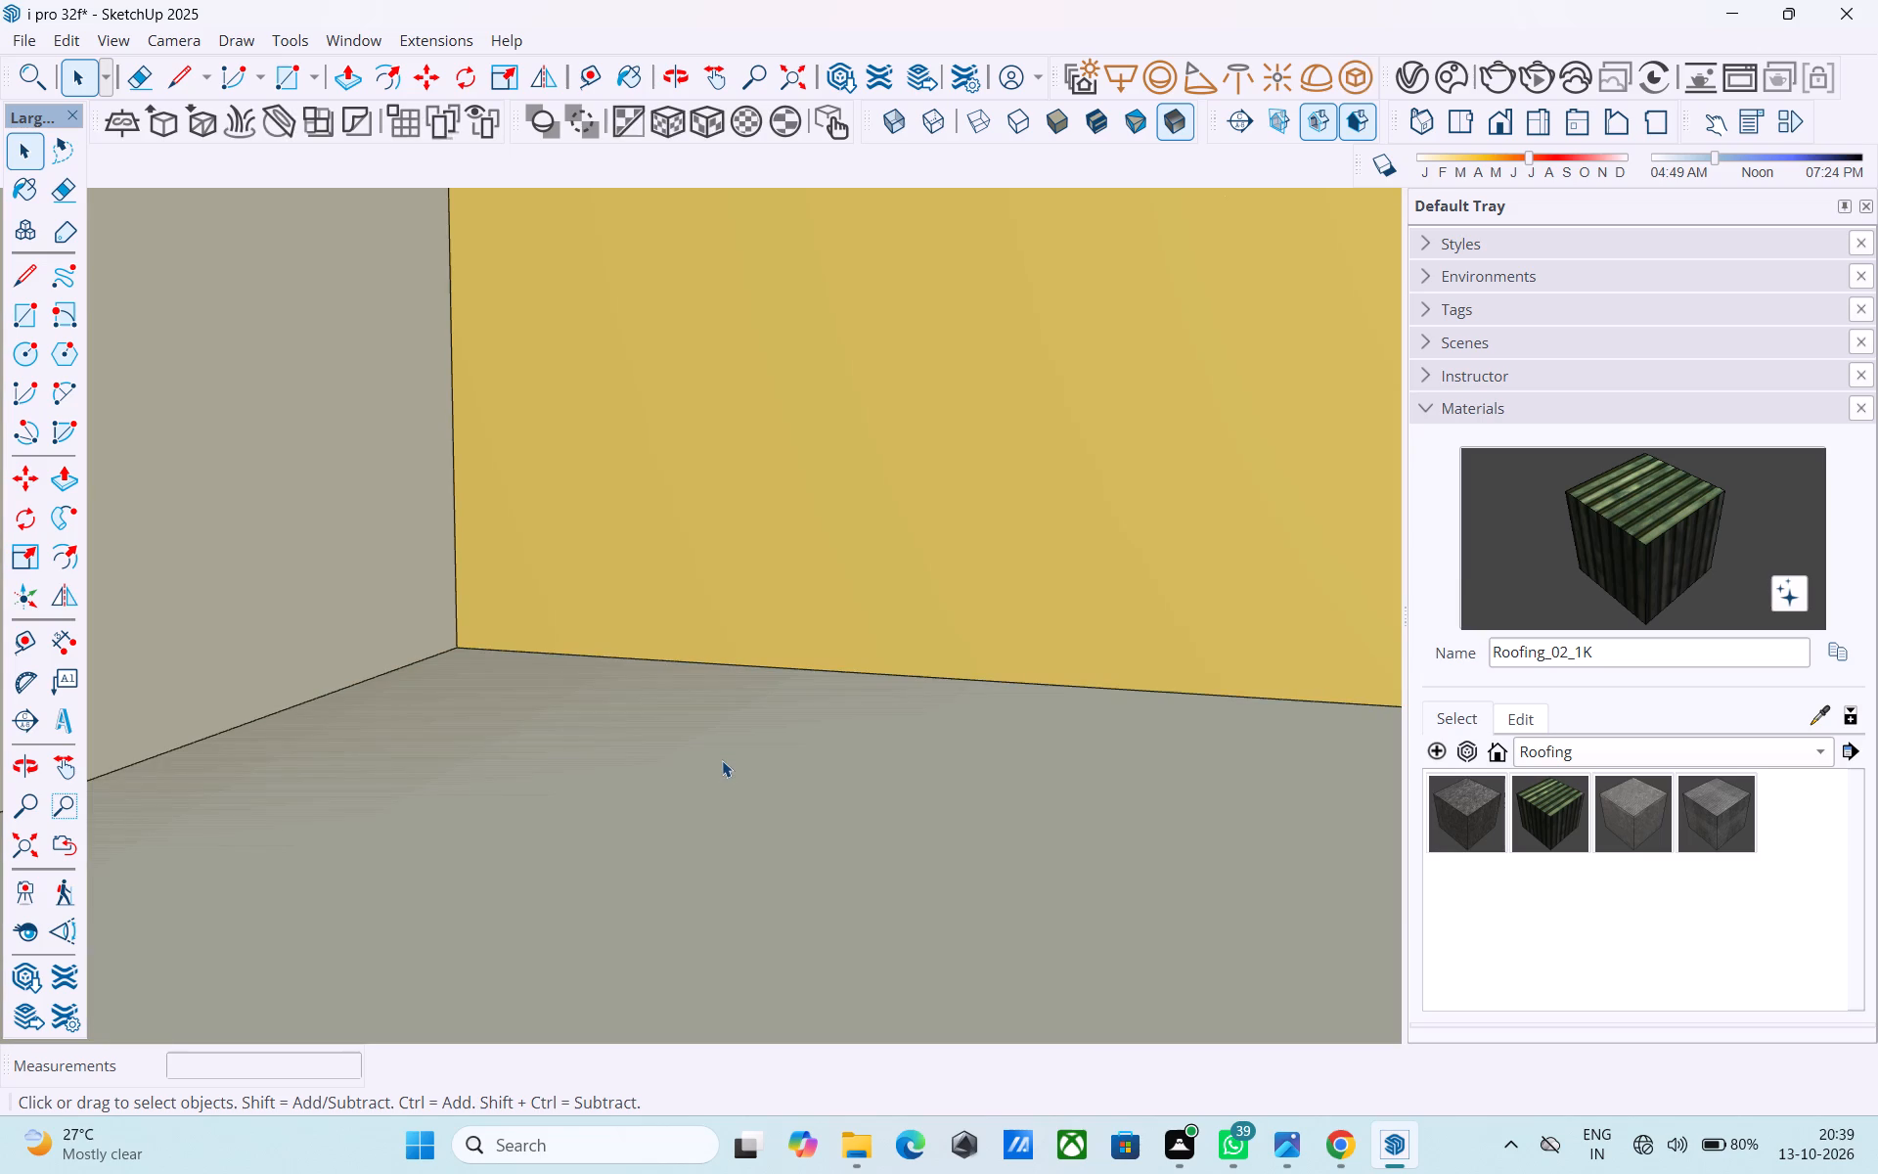
left_click(723, 760)
scroll(717, 778, "down", 3)
middle_click_drag(721, 783, 753, 958)
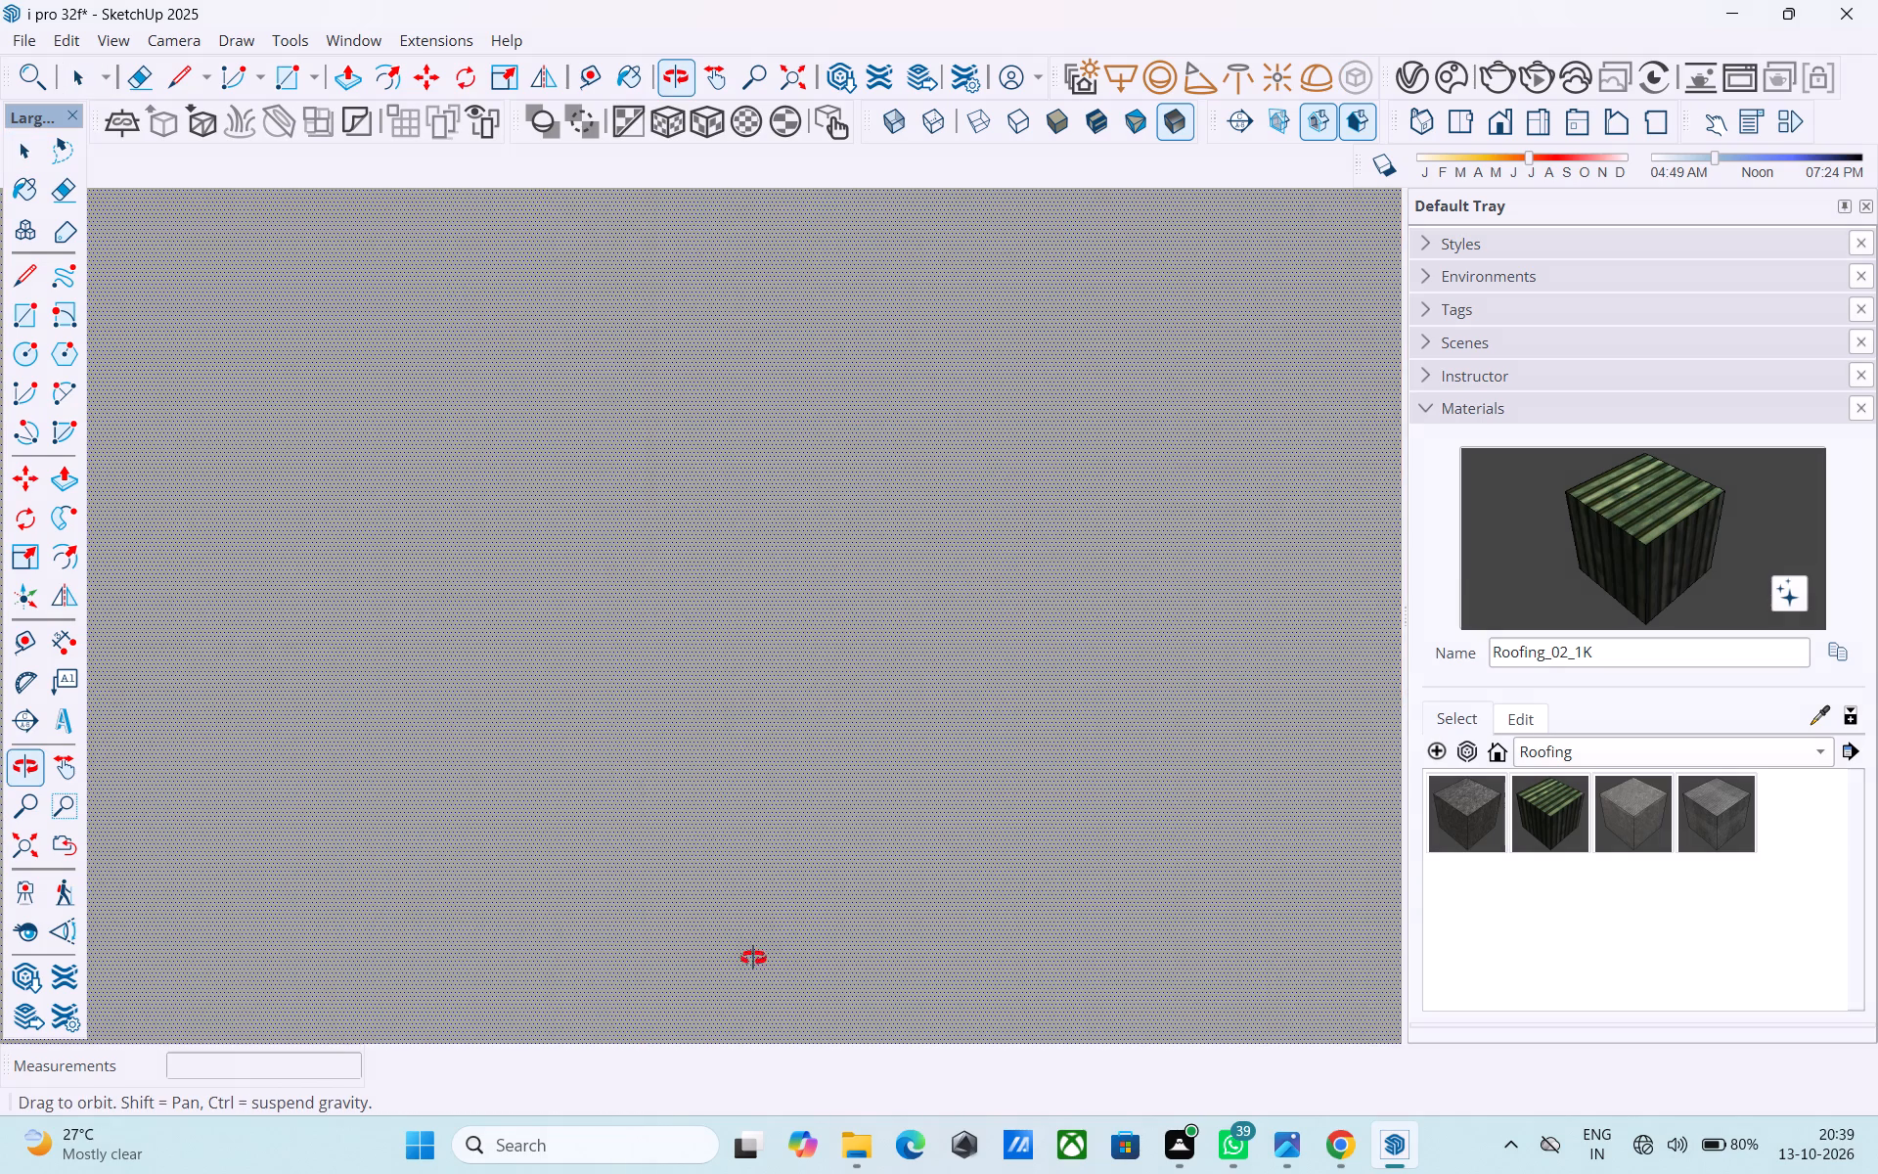
middle_click_drag(753, 958, 1089, 652)
scroll(1002, 620, "down", 20)
scroll(1002, 620, "down", 10)
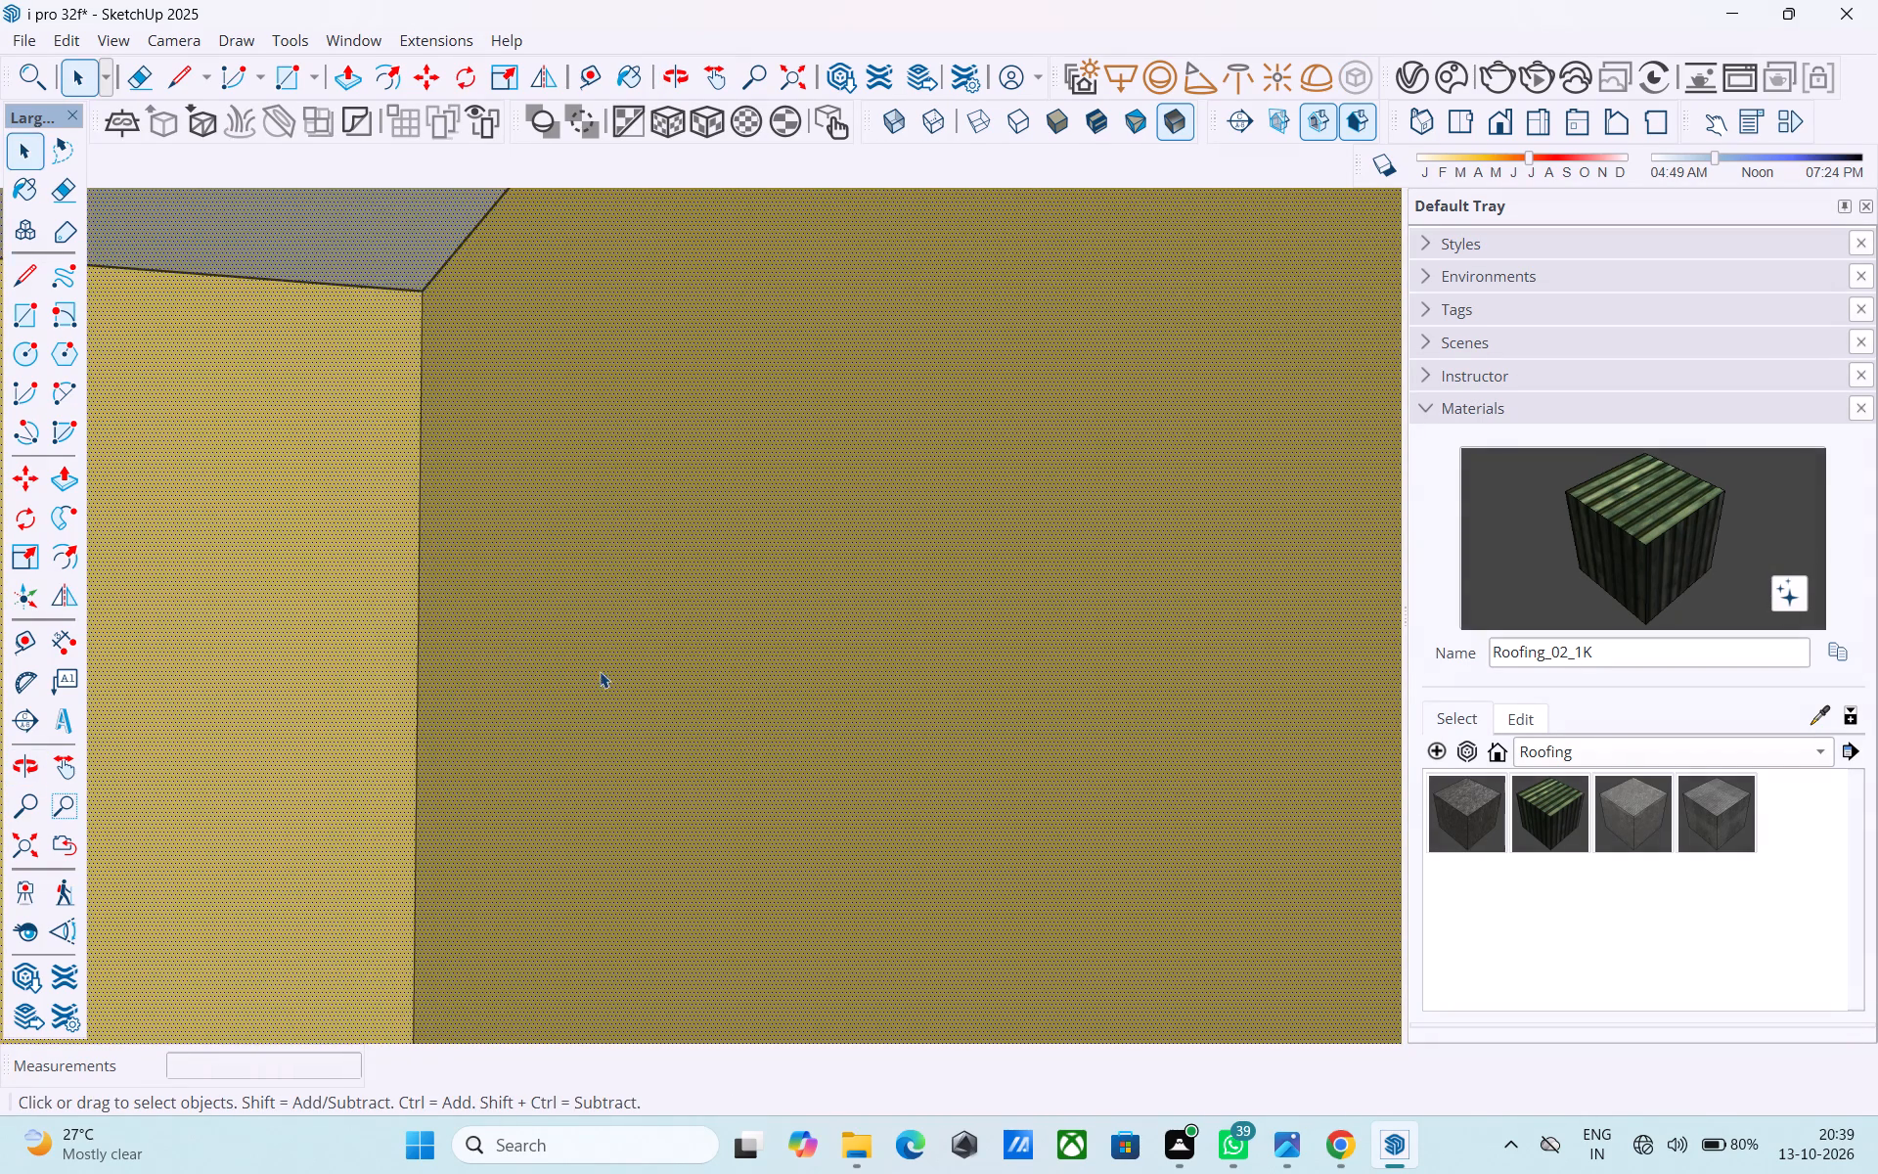
scroll(600, 671, "down", 20)
scroll(600, 671, "down", 9)
scroll(591, 683, "up", 1)
scroll(591, 683, "down", 20)
scroll(591, 683, "down", 2)
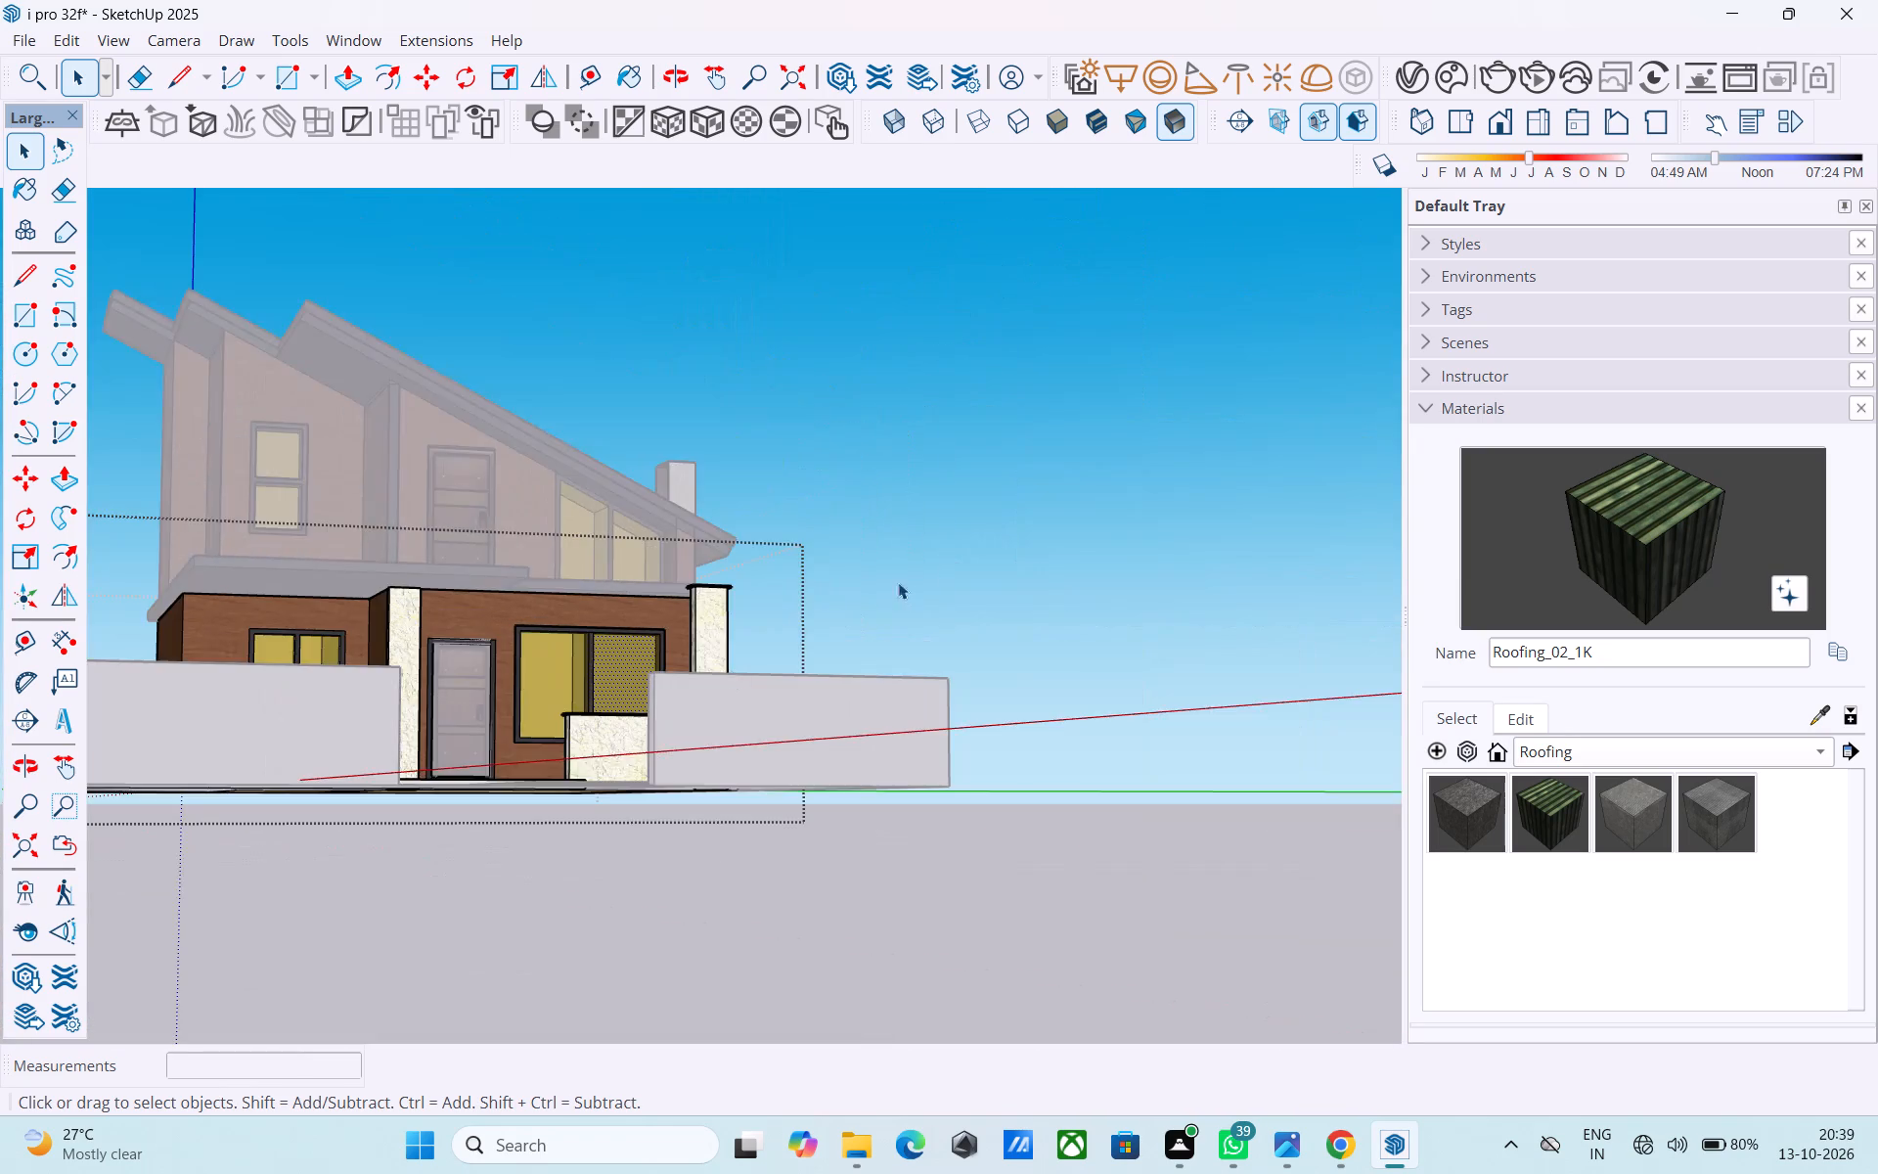
left_click(925, 564)
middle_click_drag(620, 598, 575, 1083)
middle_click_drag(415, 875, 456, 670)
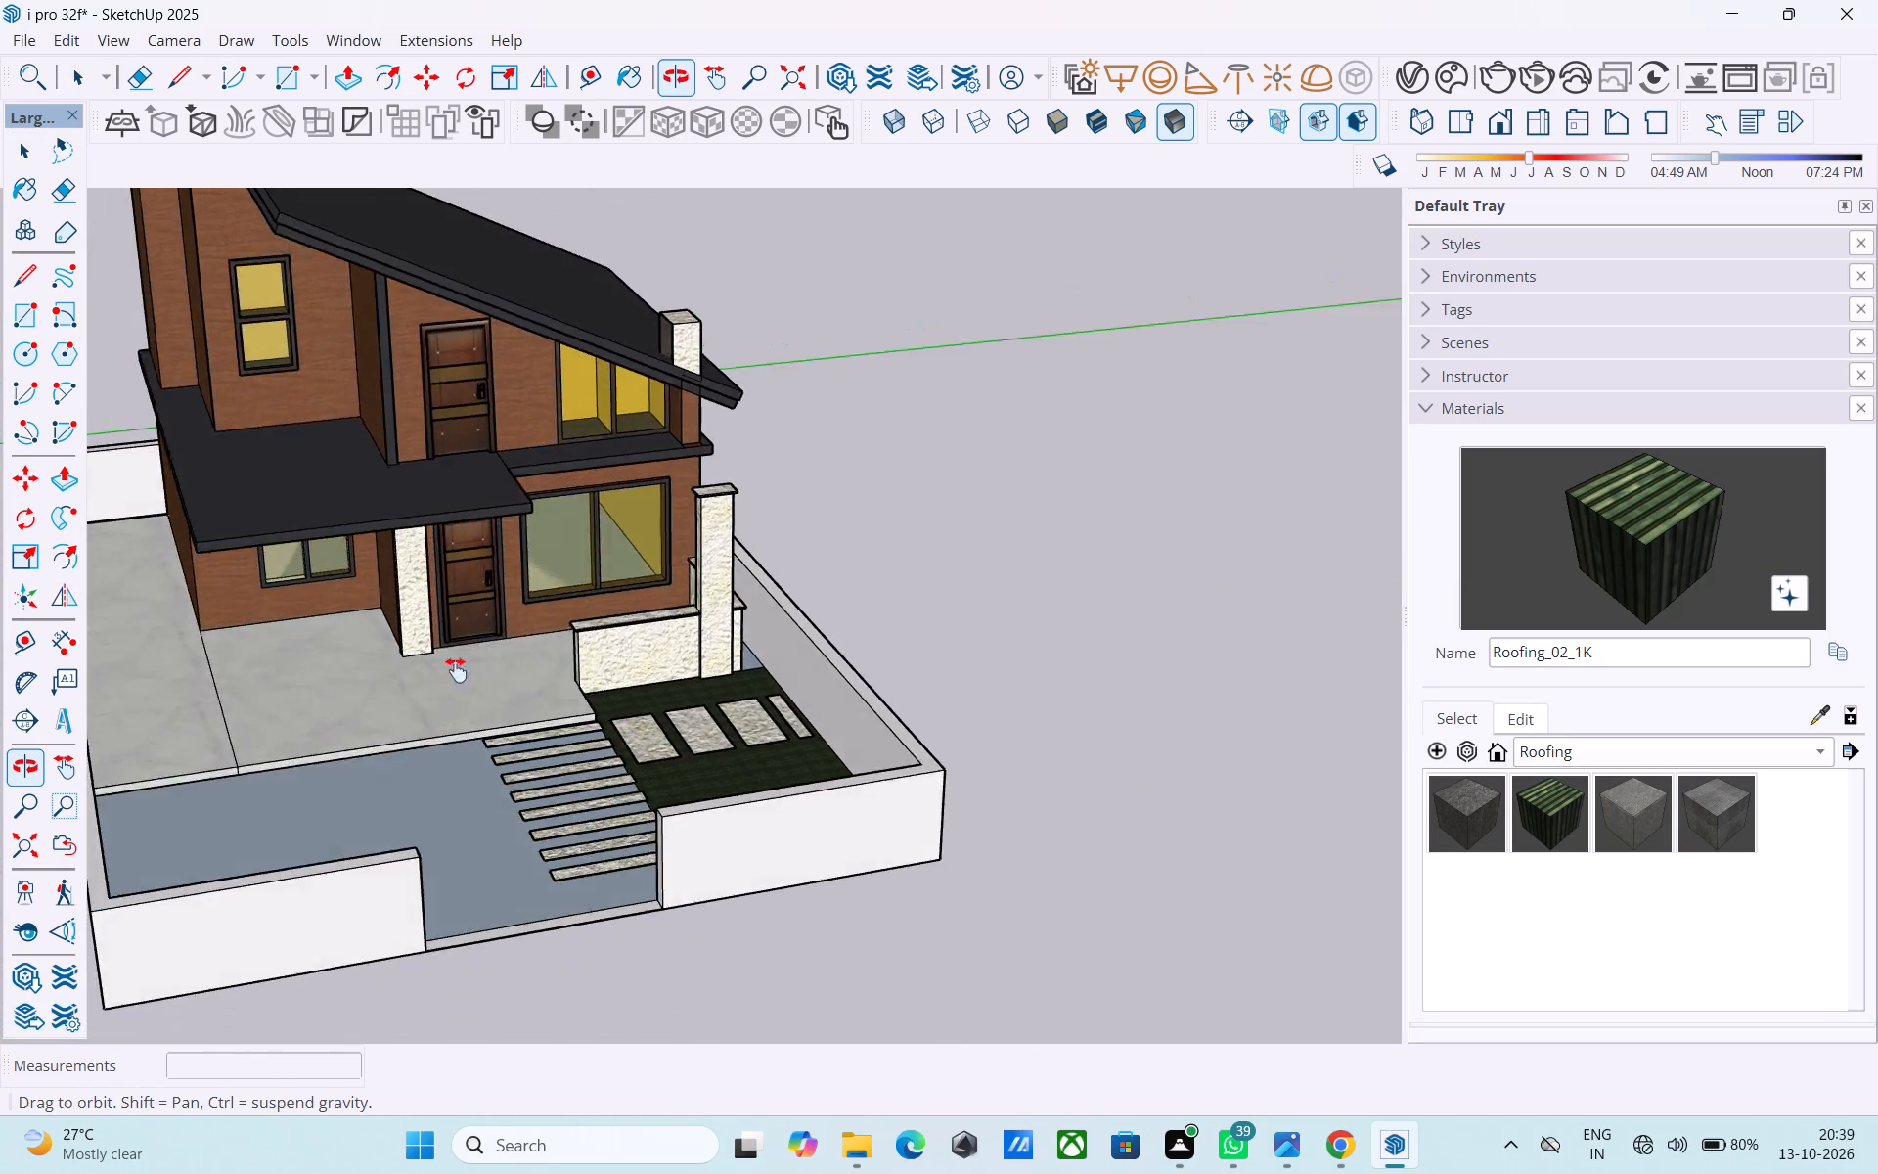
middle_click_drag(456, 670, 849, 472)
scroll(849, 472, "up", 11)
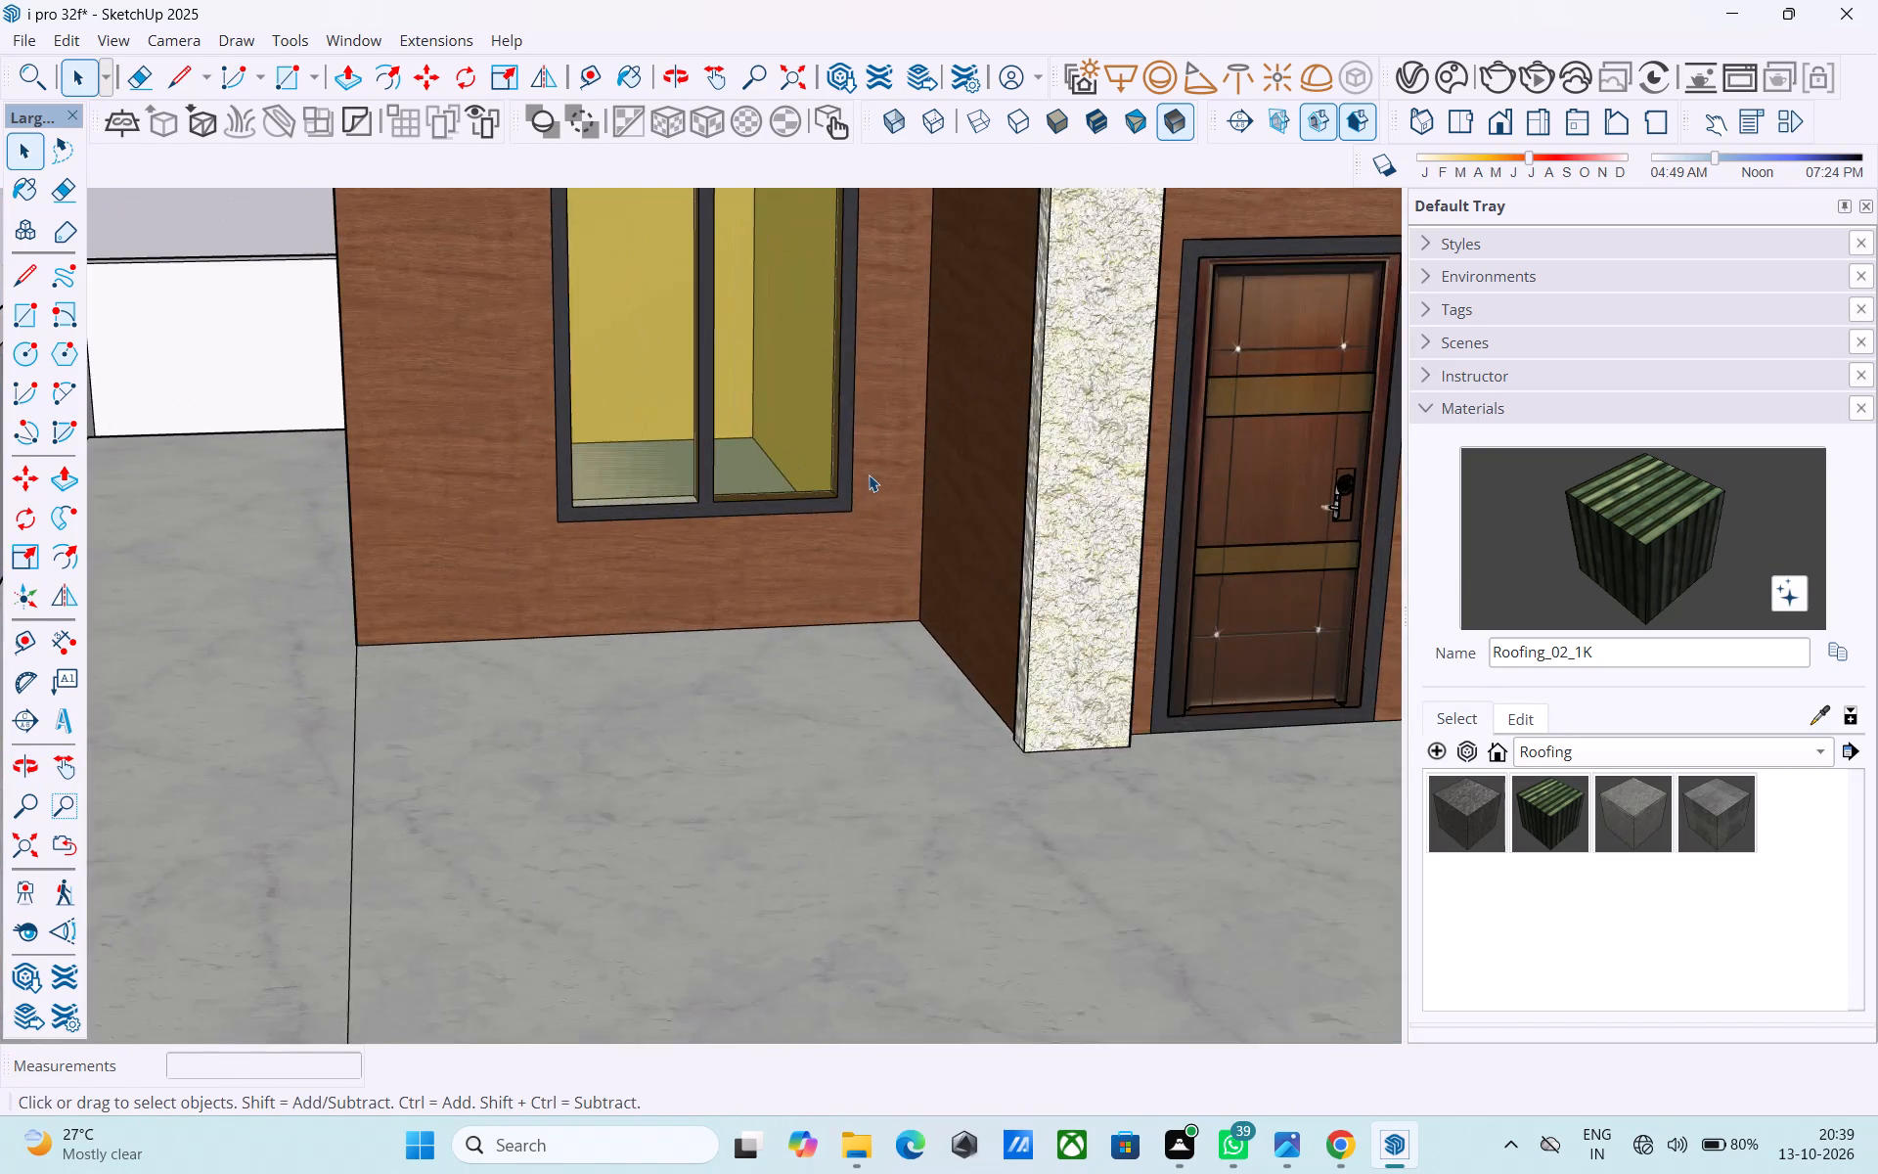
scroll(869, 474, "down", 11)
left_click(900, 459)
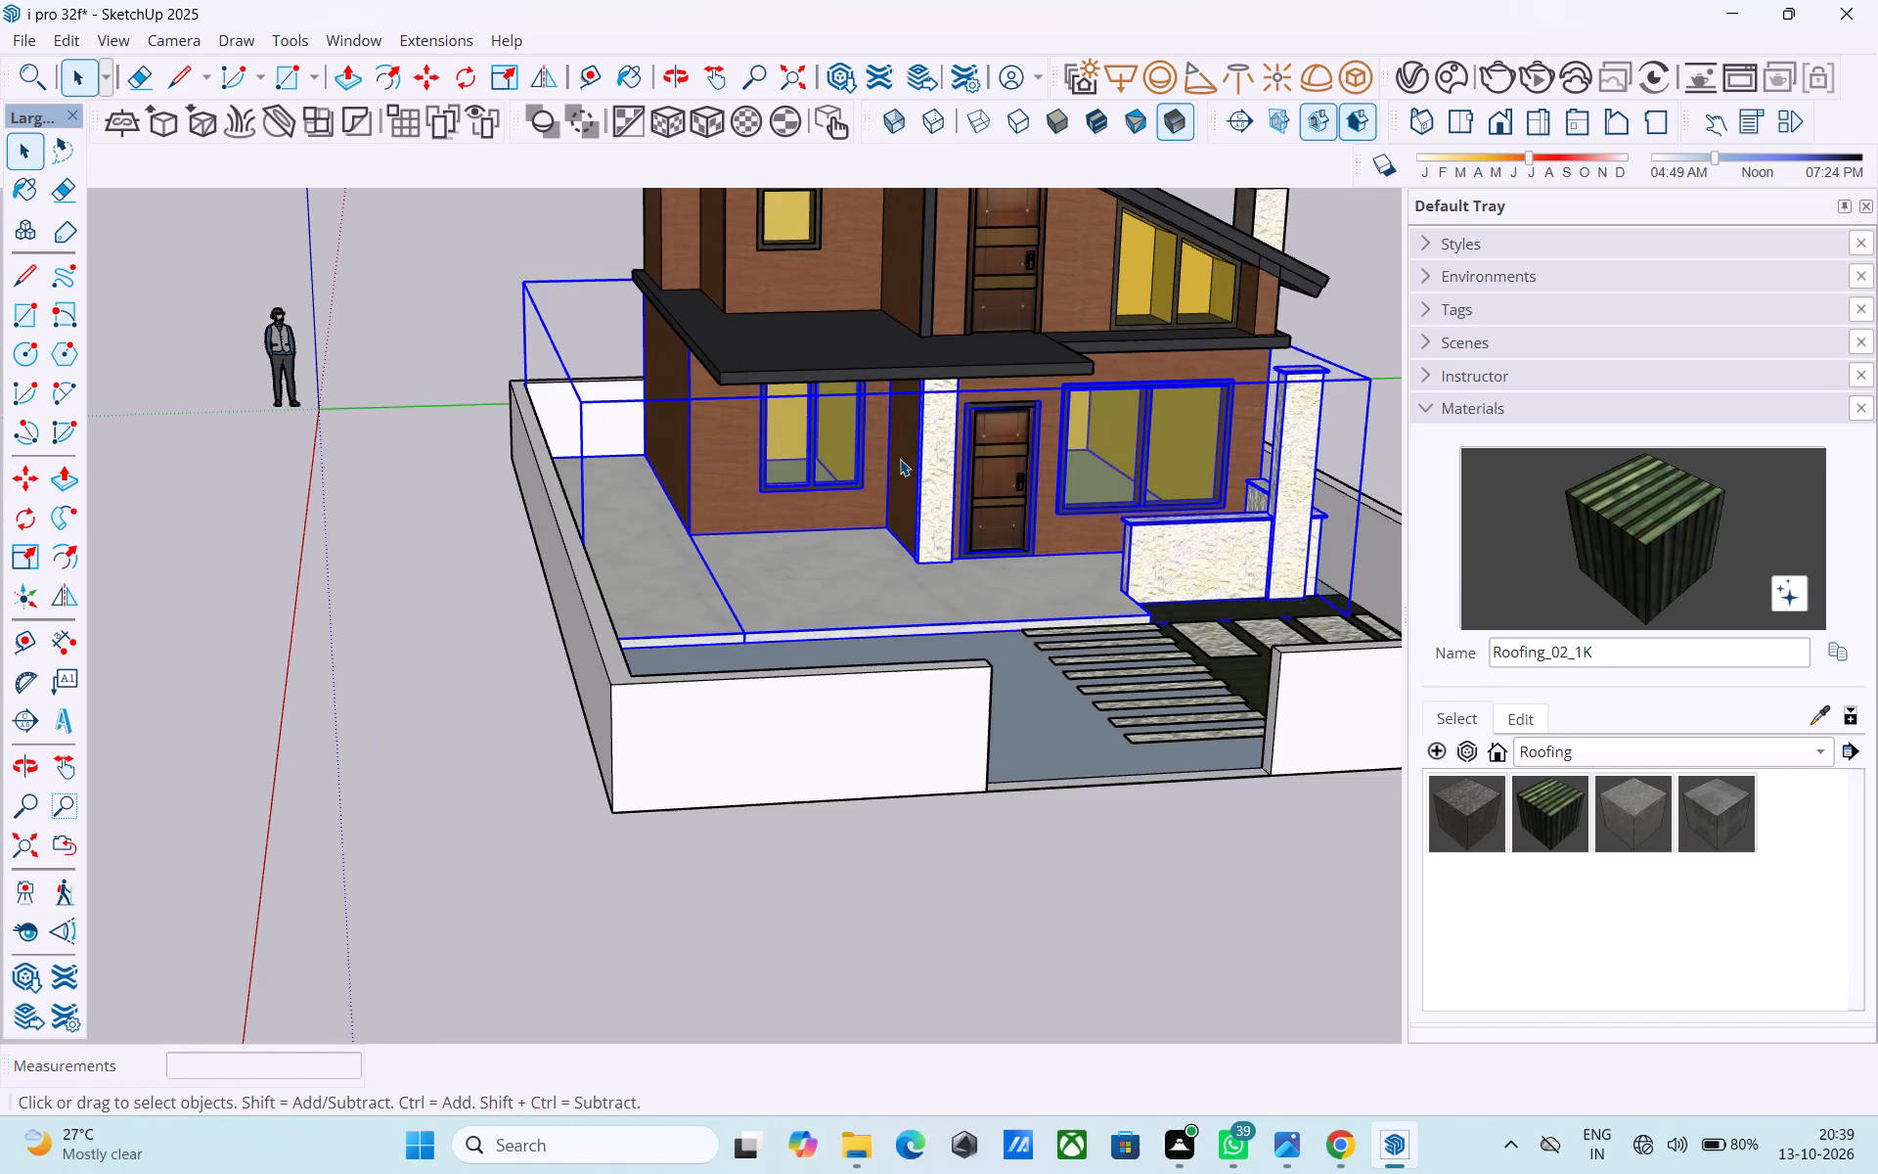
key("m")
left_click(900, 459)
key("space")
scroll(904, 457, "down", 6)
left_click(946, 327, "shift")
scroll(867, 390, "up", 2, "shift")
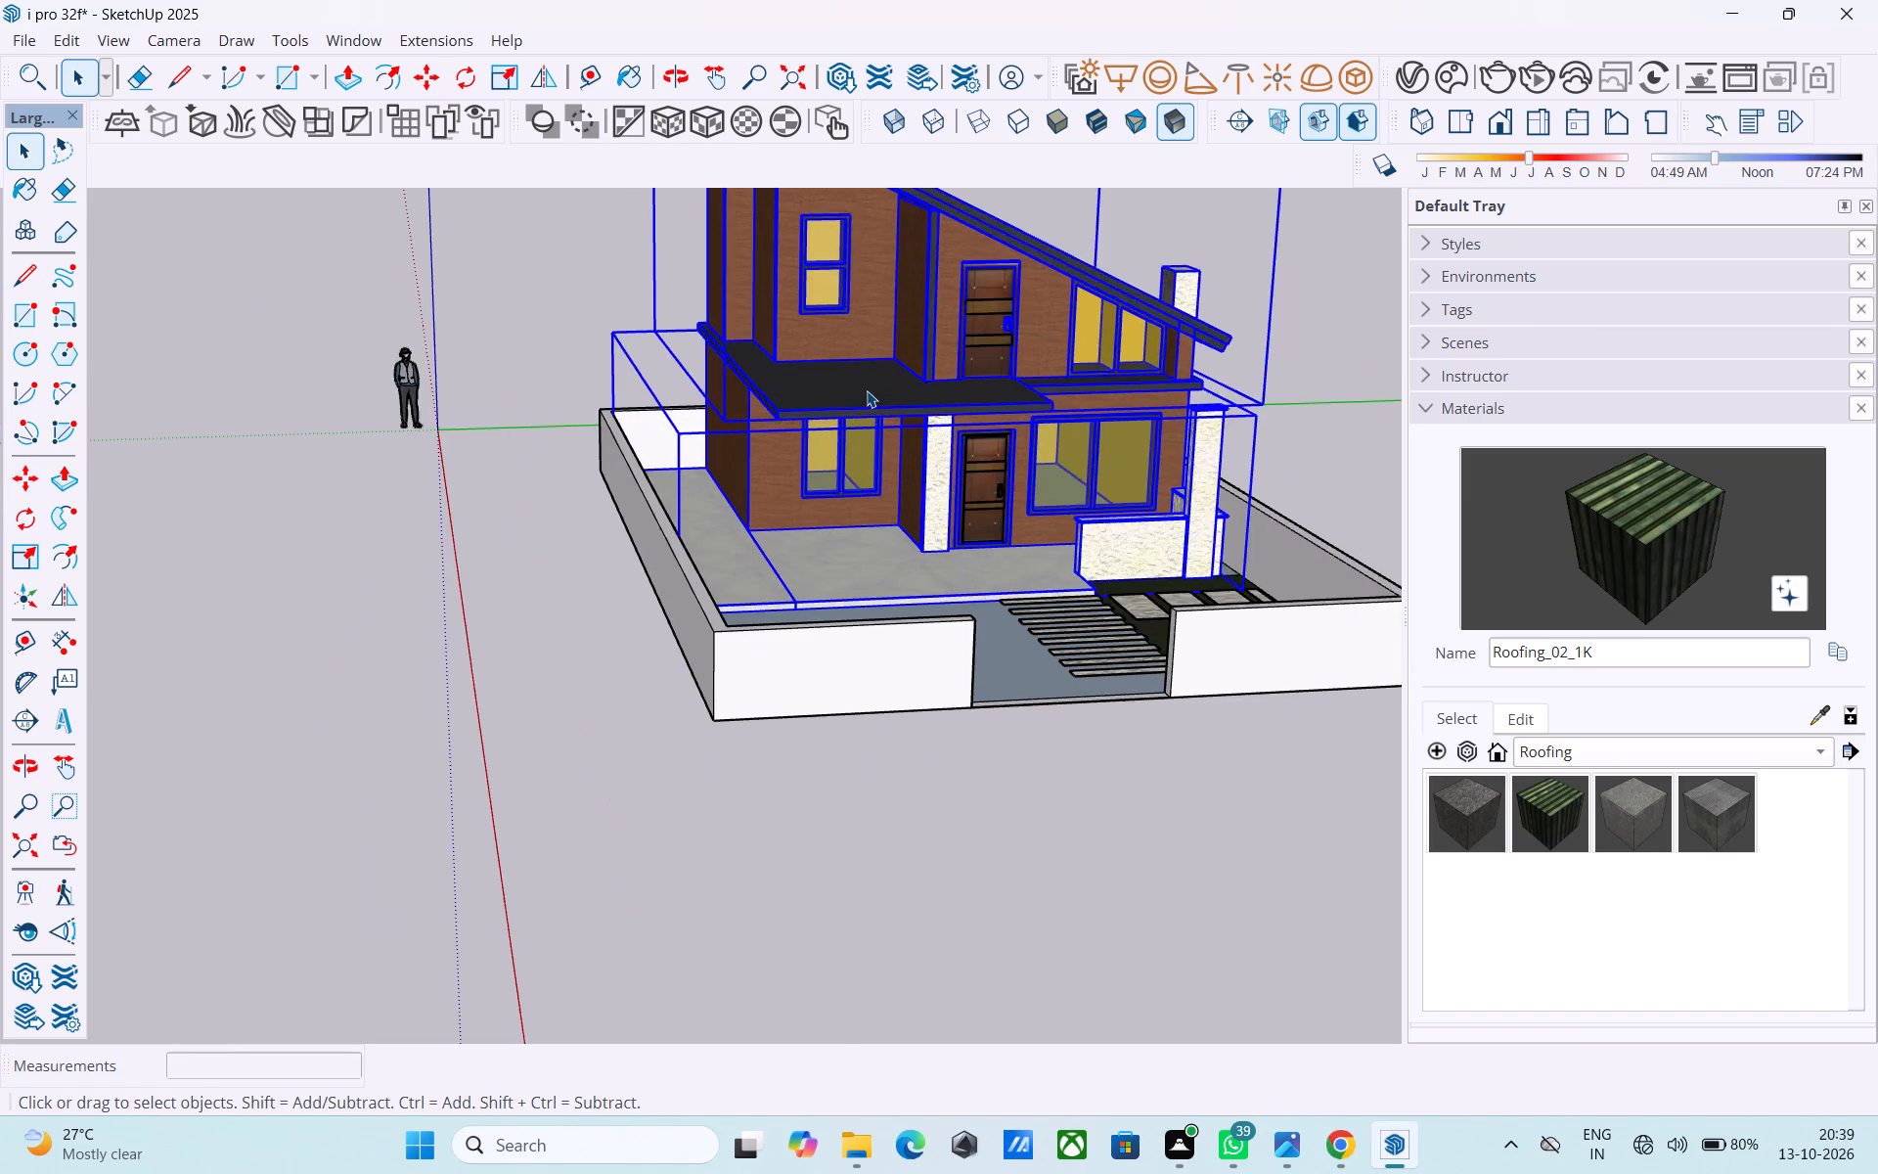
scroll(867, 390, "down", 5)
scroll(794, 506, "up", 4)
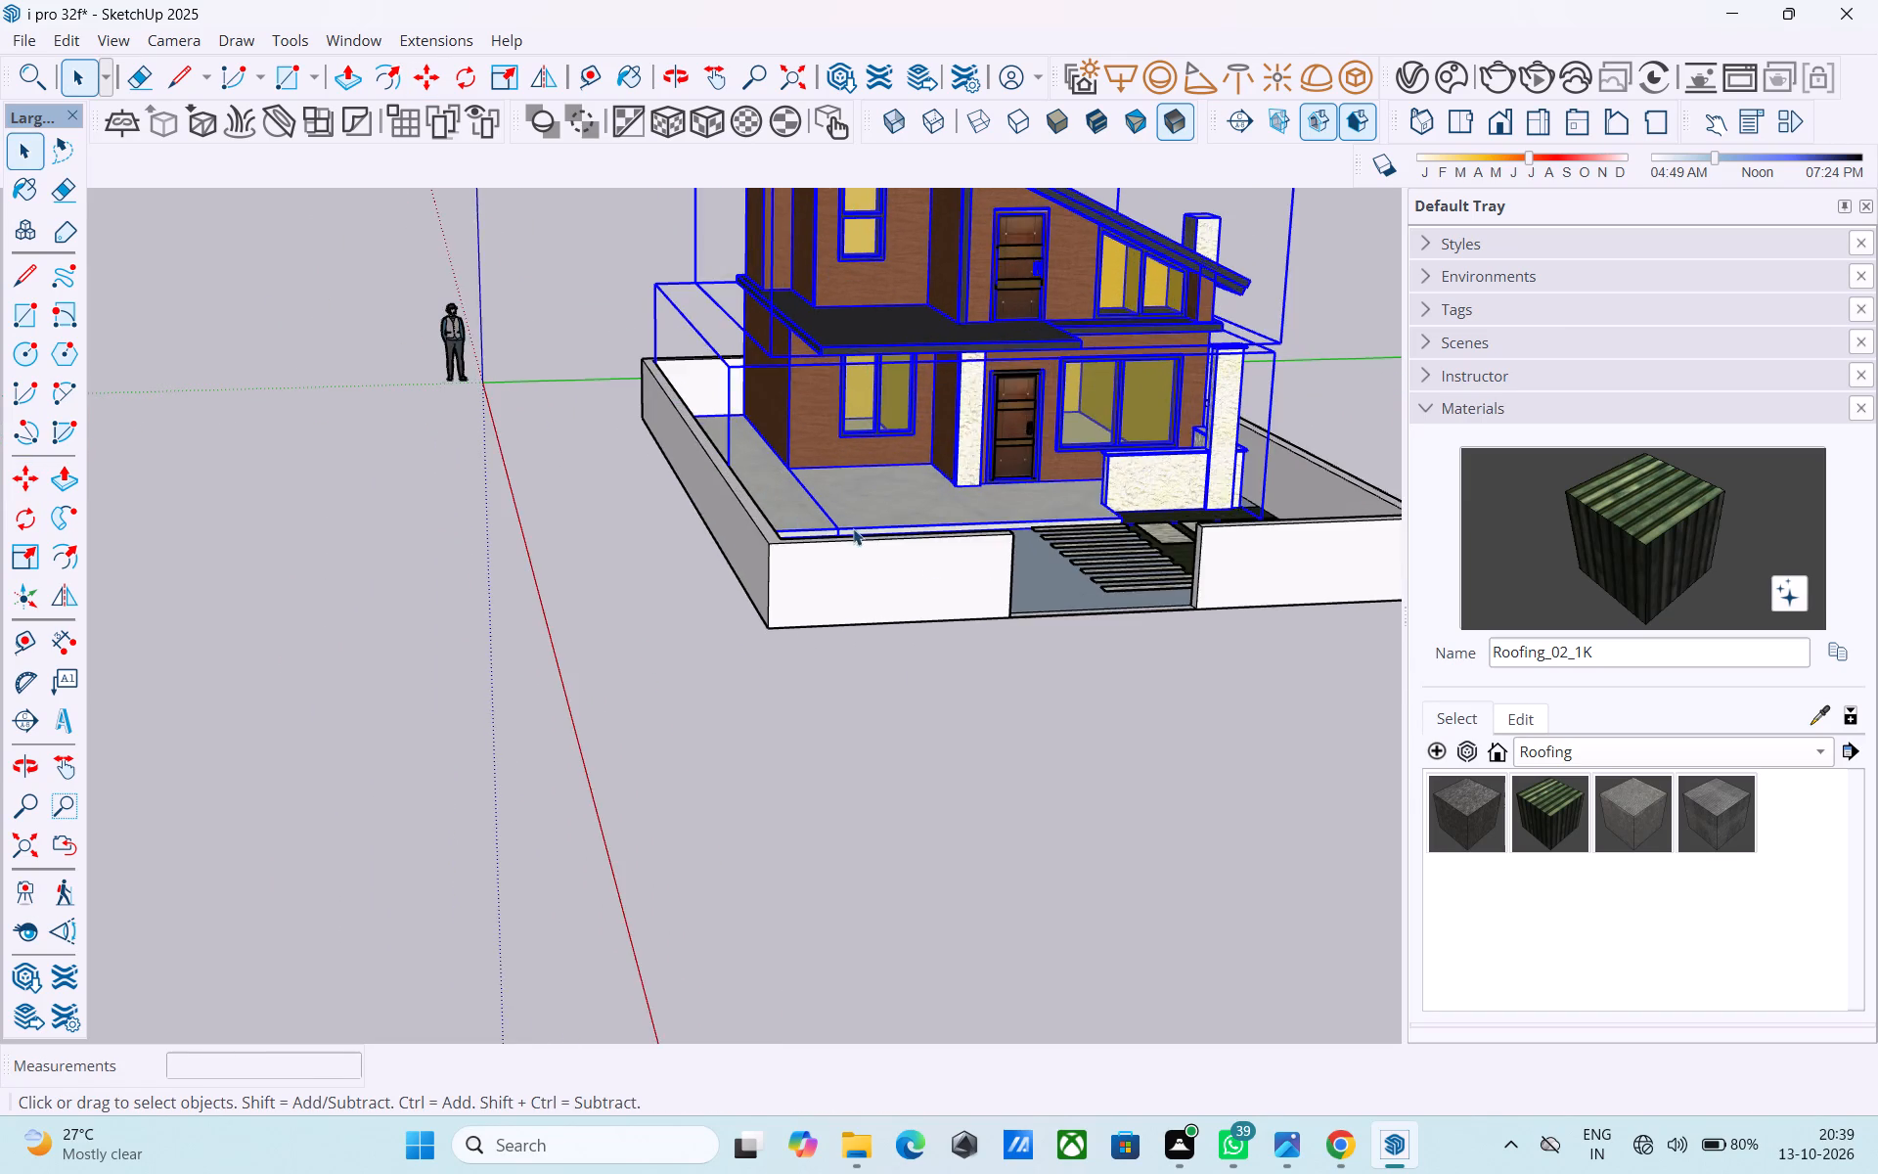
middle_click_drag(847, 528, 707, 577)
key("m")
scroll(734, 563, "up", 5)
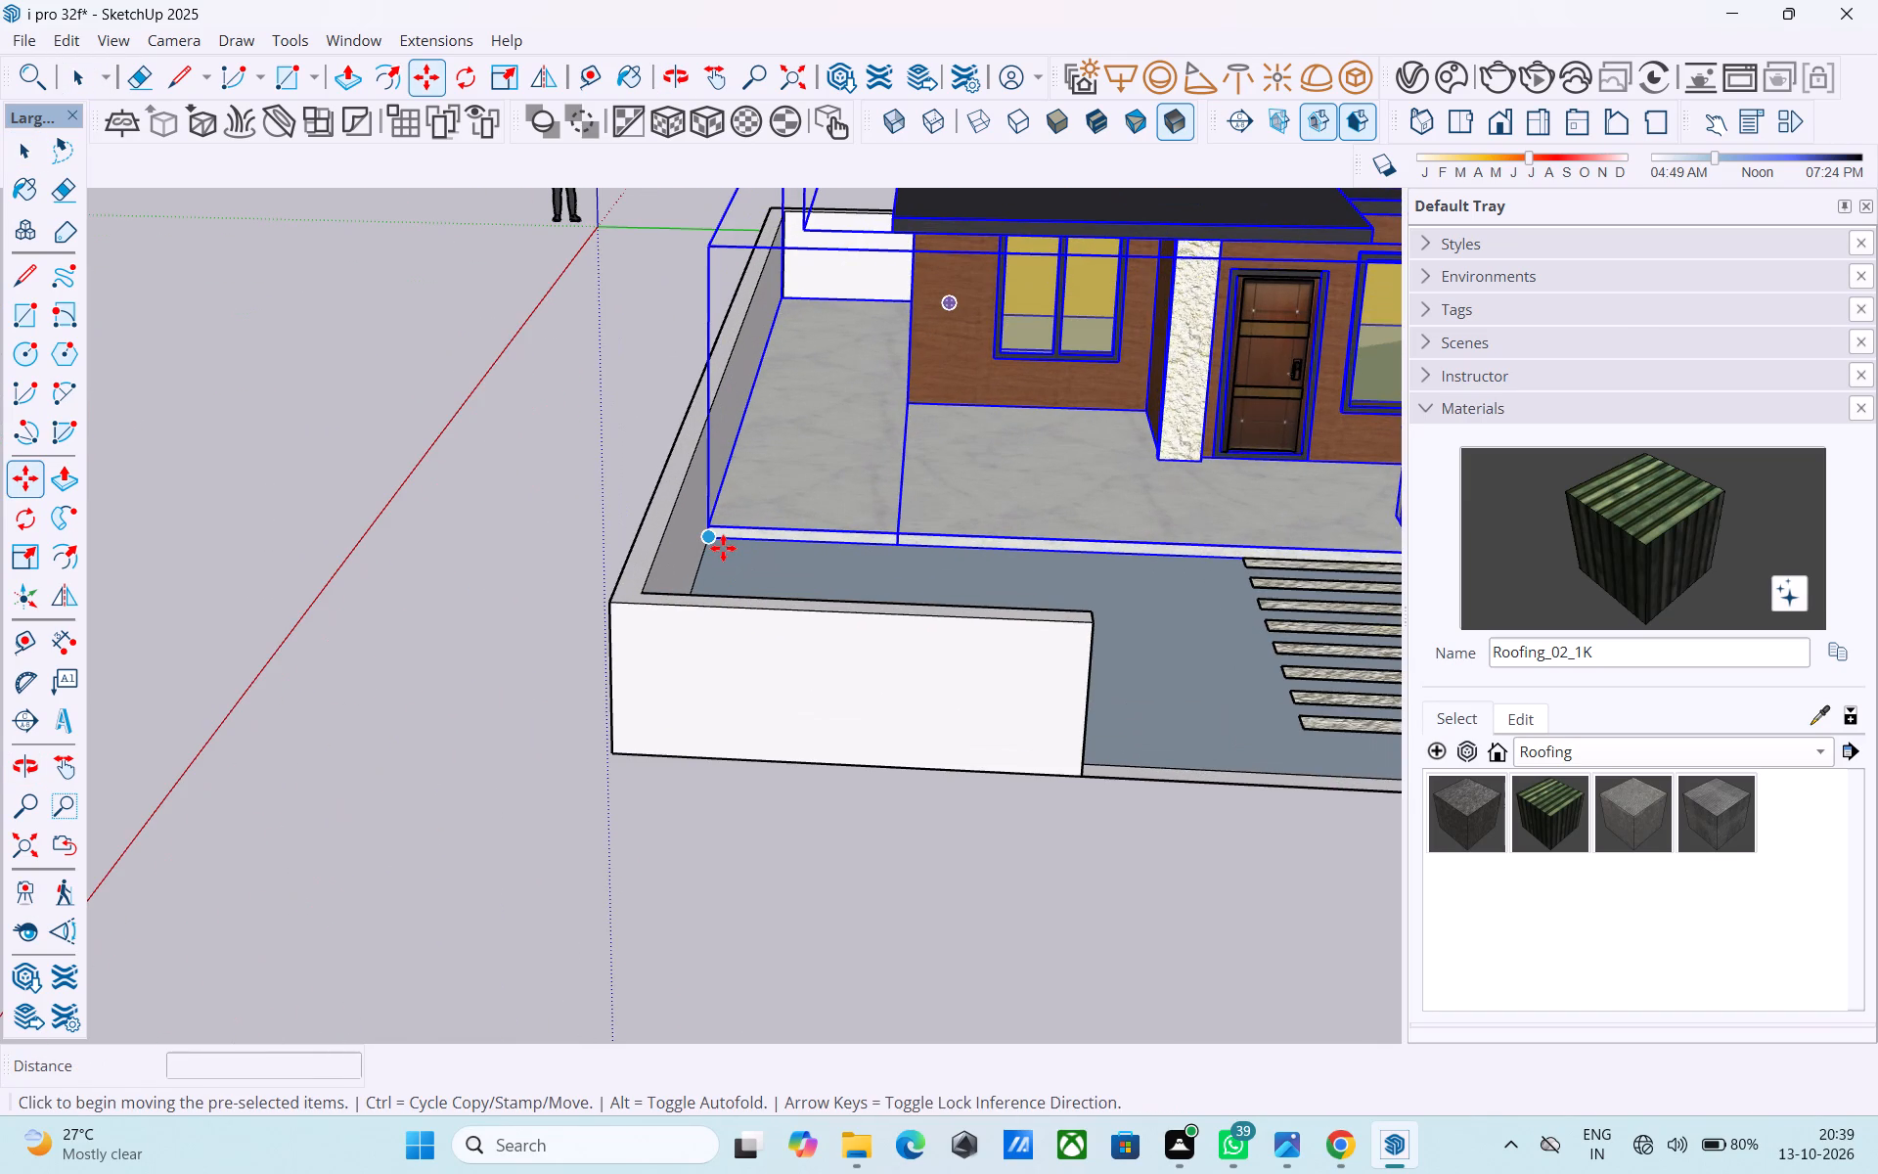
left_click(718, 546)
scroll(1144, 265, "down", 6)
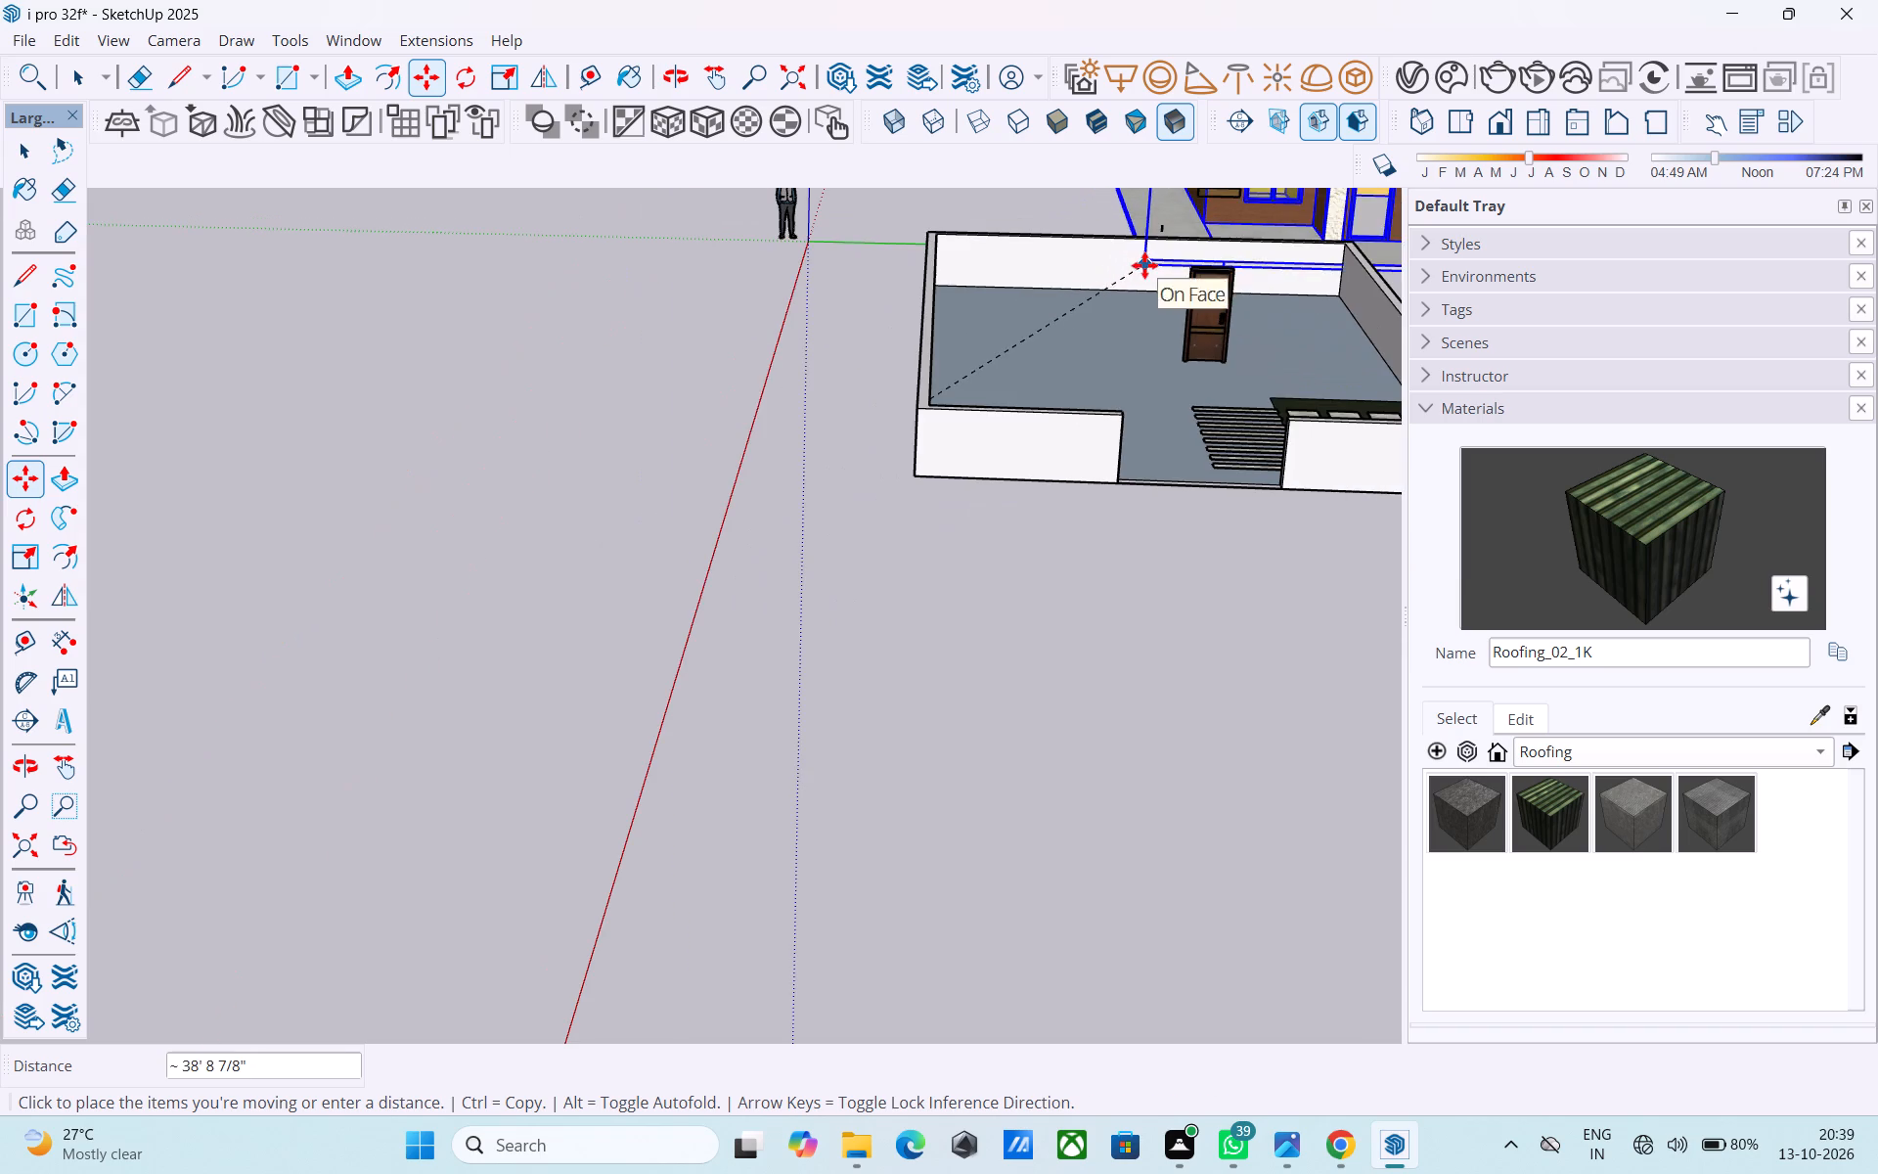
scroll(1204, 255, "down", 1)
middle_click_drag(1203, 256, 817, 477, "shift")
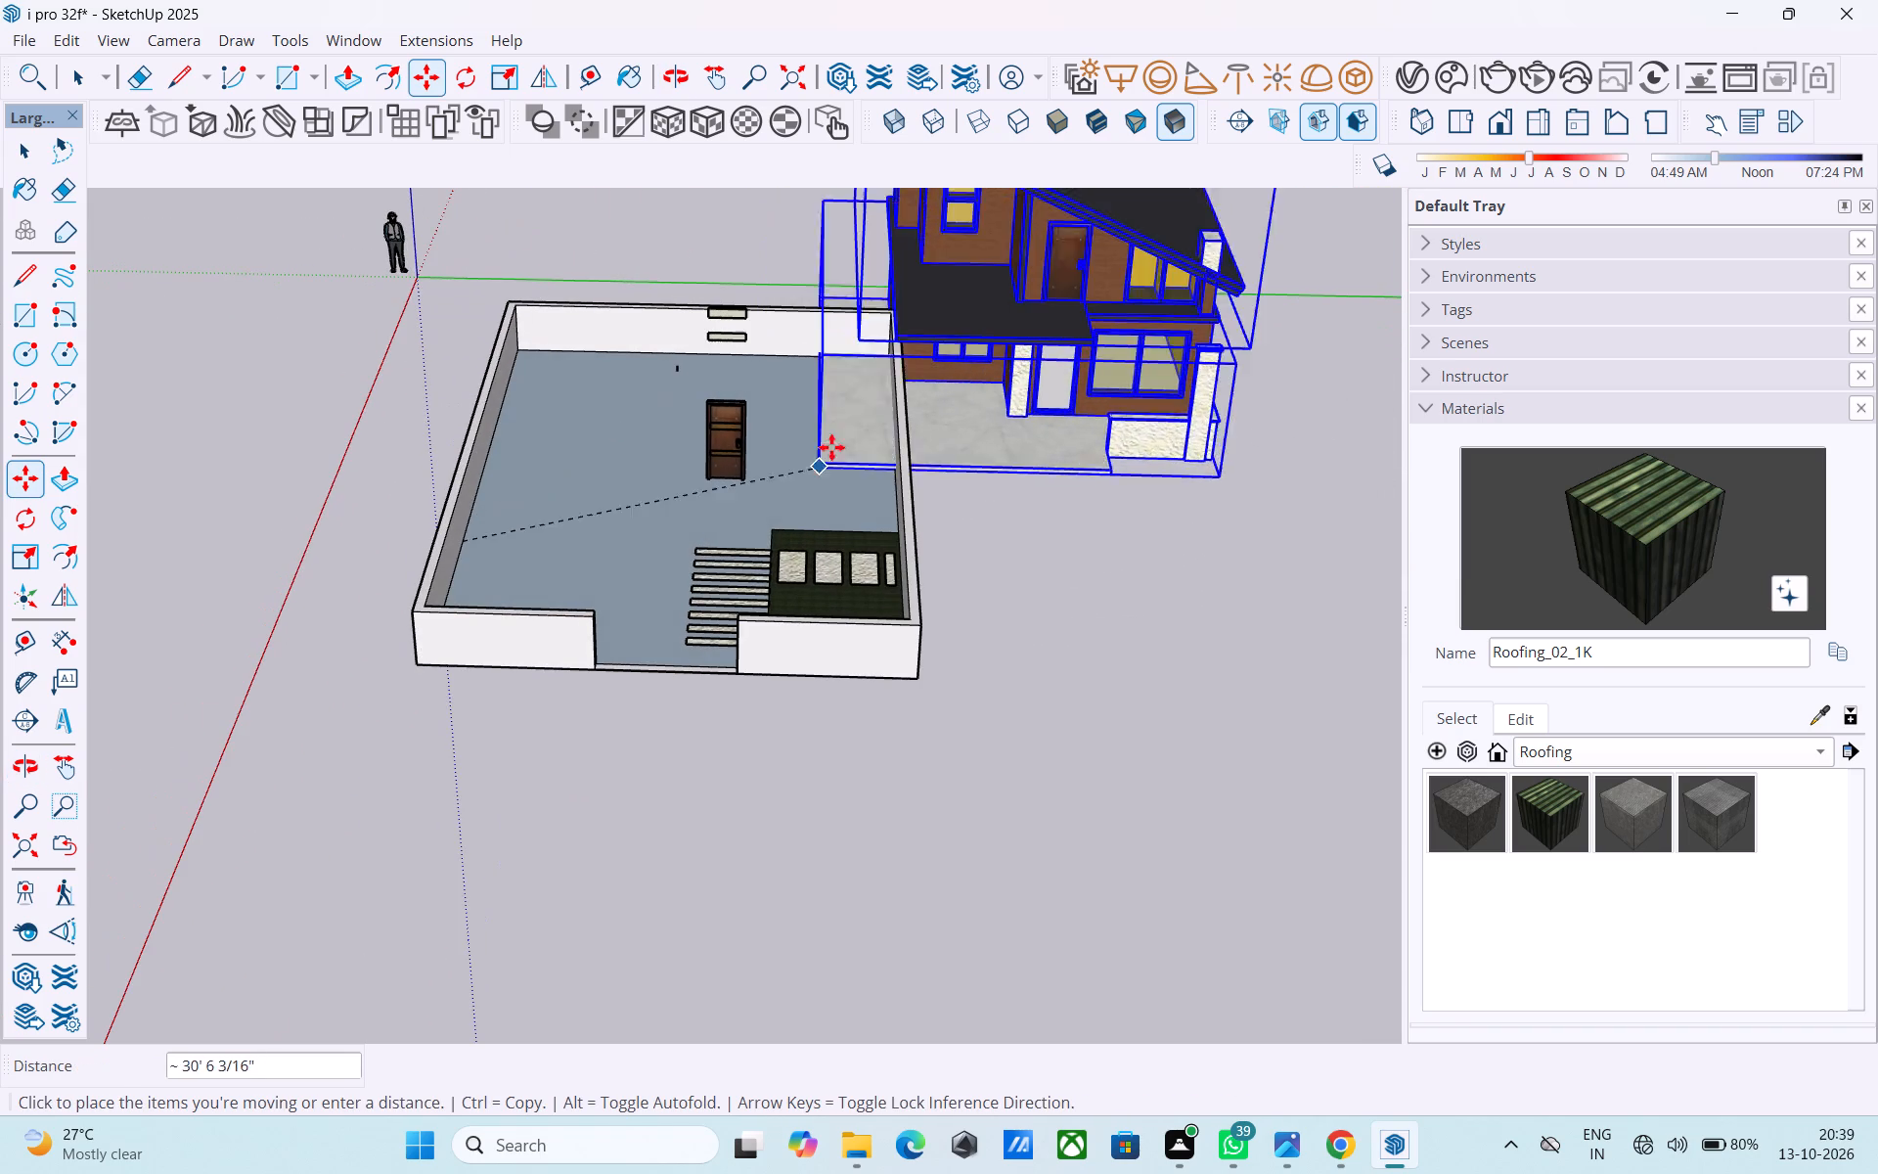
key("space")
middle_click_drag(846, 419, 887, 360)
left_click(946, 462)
Draw a rectangle over the bare front yard from the porch's outer front corner to the boundary wall beside the green area.
middle_click_drag(559, 494, 693, 404)
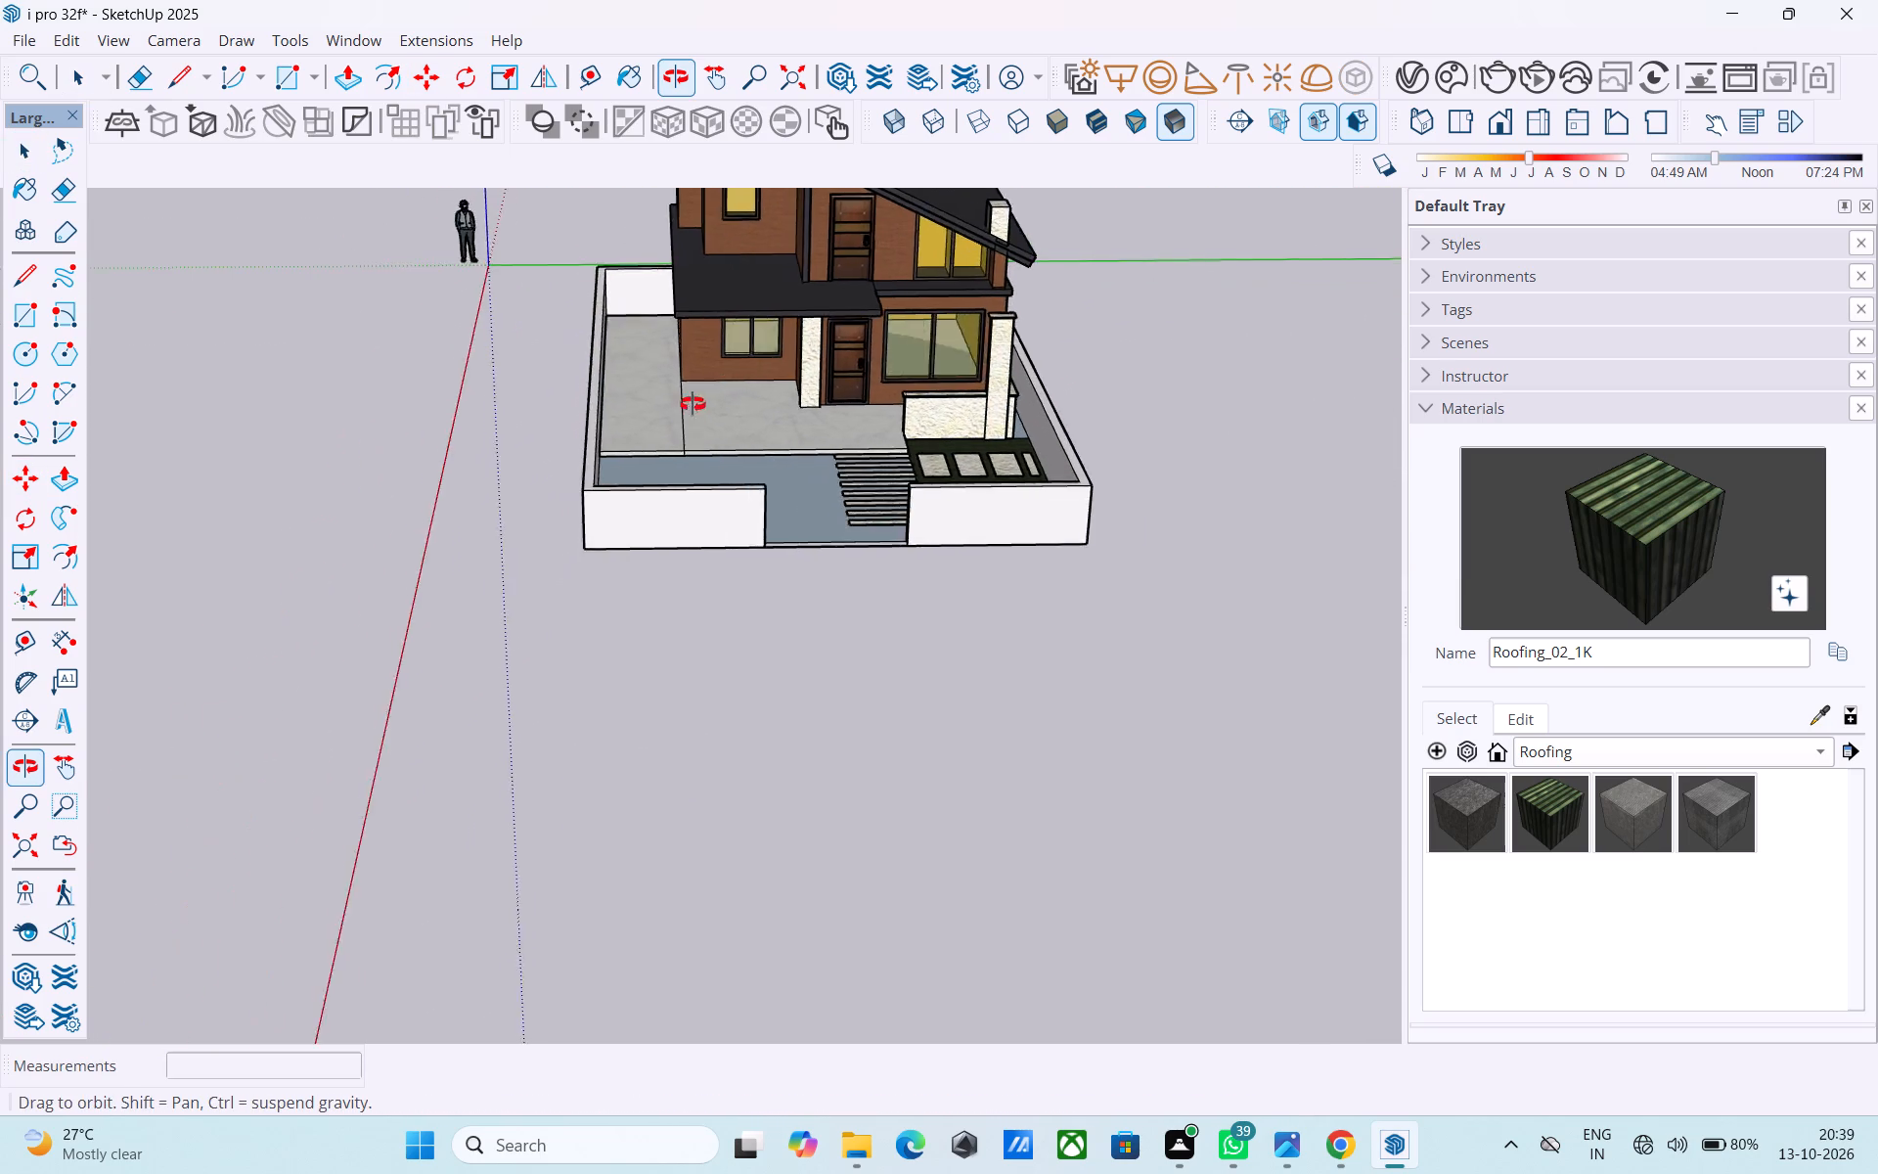
middle_click_drag(693, 404, 460, 513)
scroll(606, 492, "up", 8)
middle_click_drag(658, 436, 717, 520)
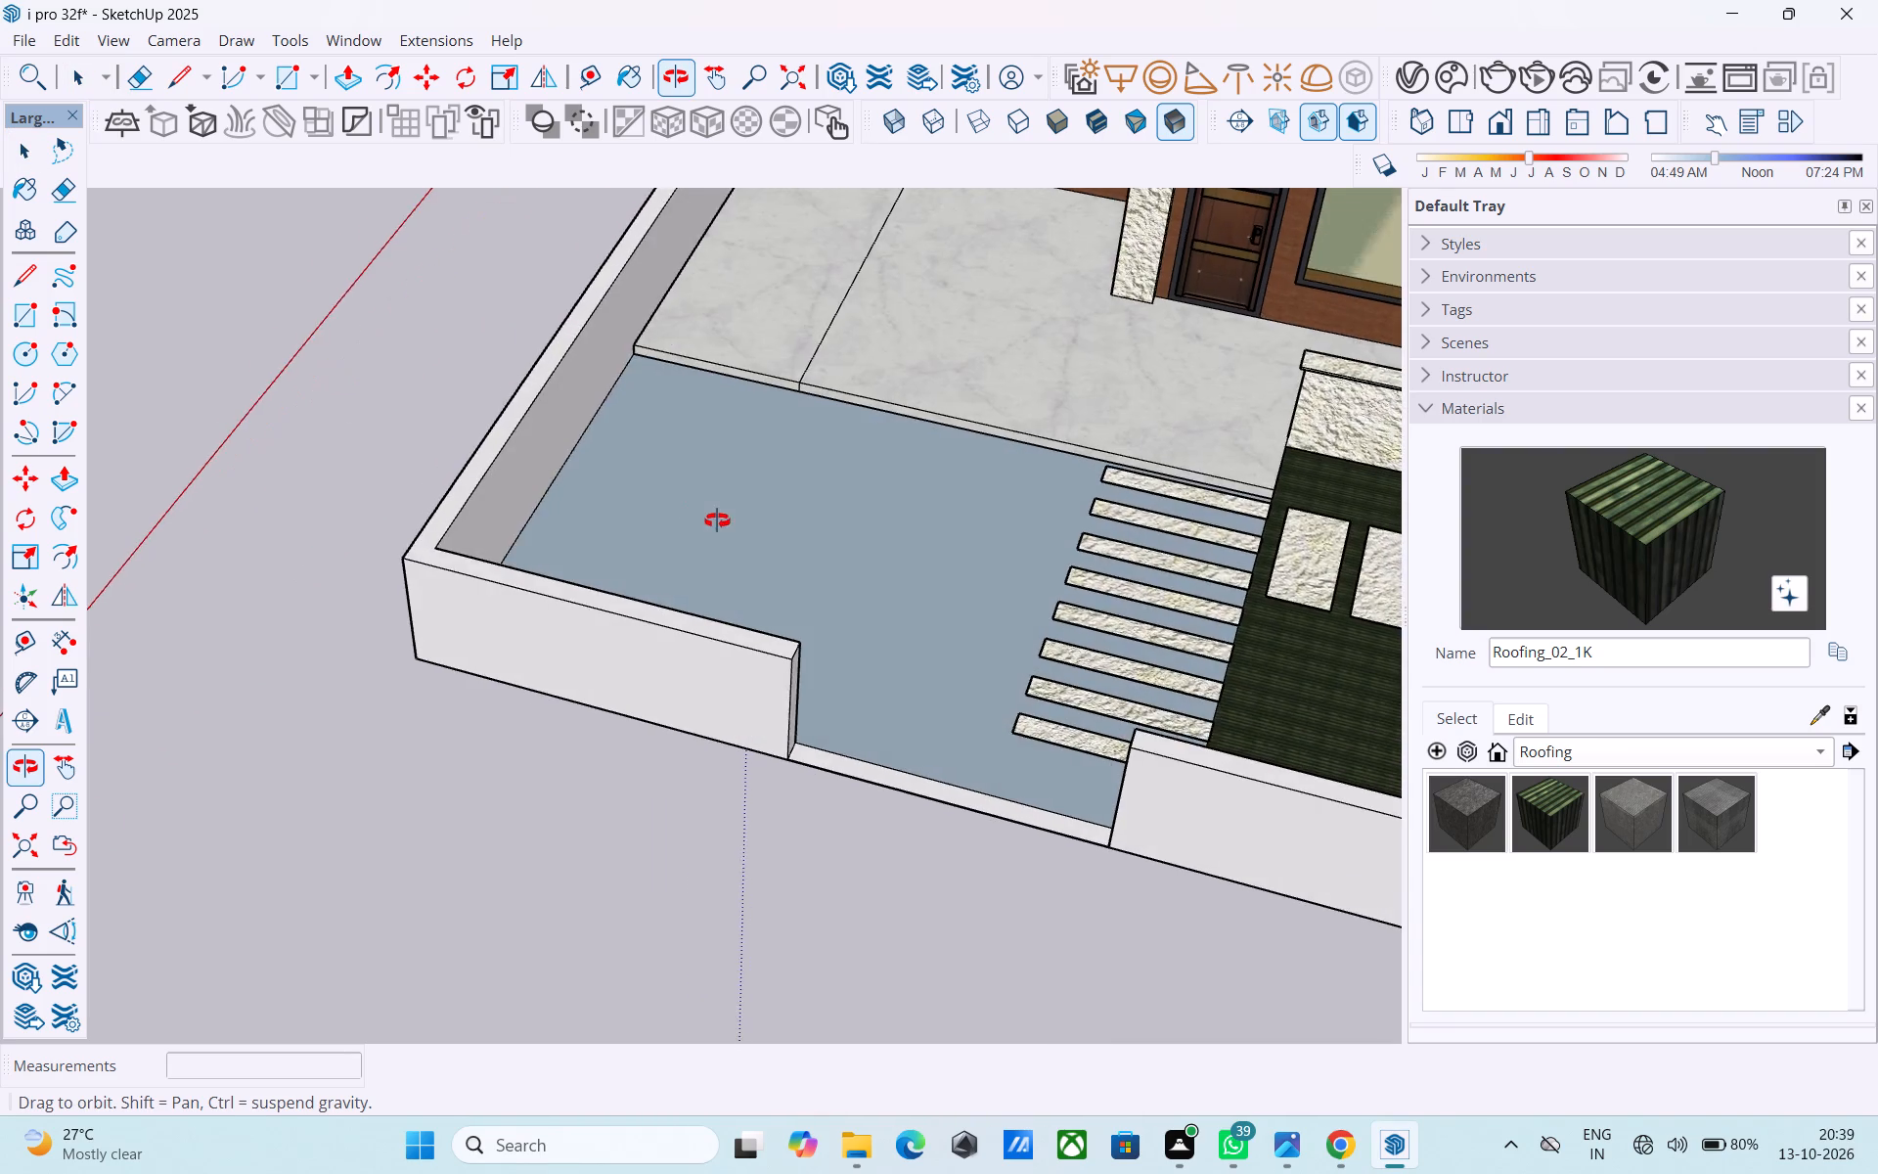
middle_click_drag(717, 520, 826, 564)
key("r")
middle_click_drag(765, 533, 731, 510)
scroll(570, 366, "up", 5)
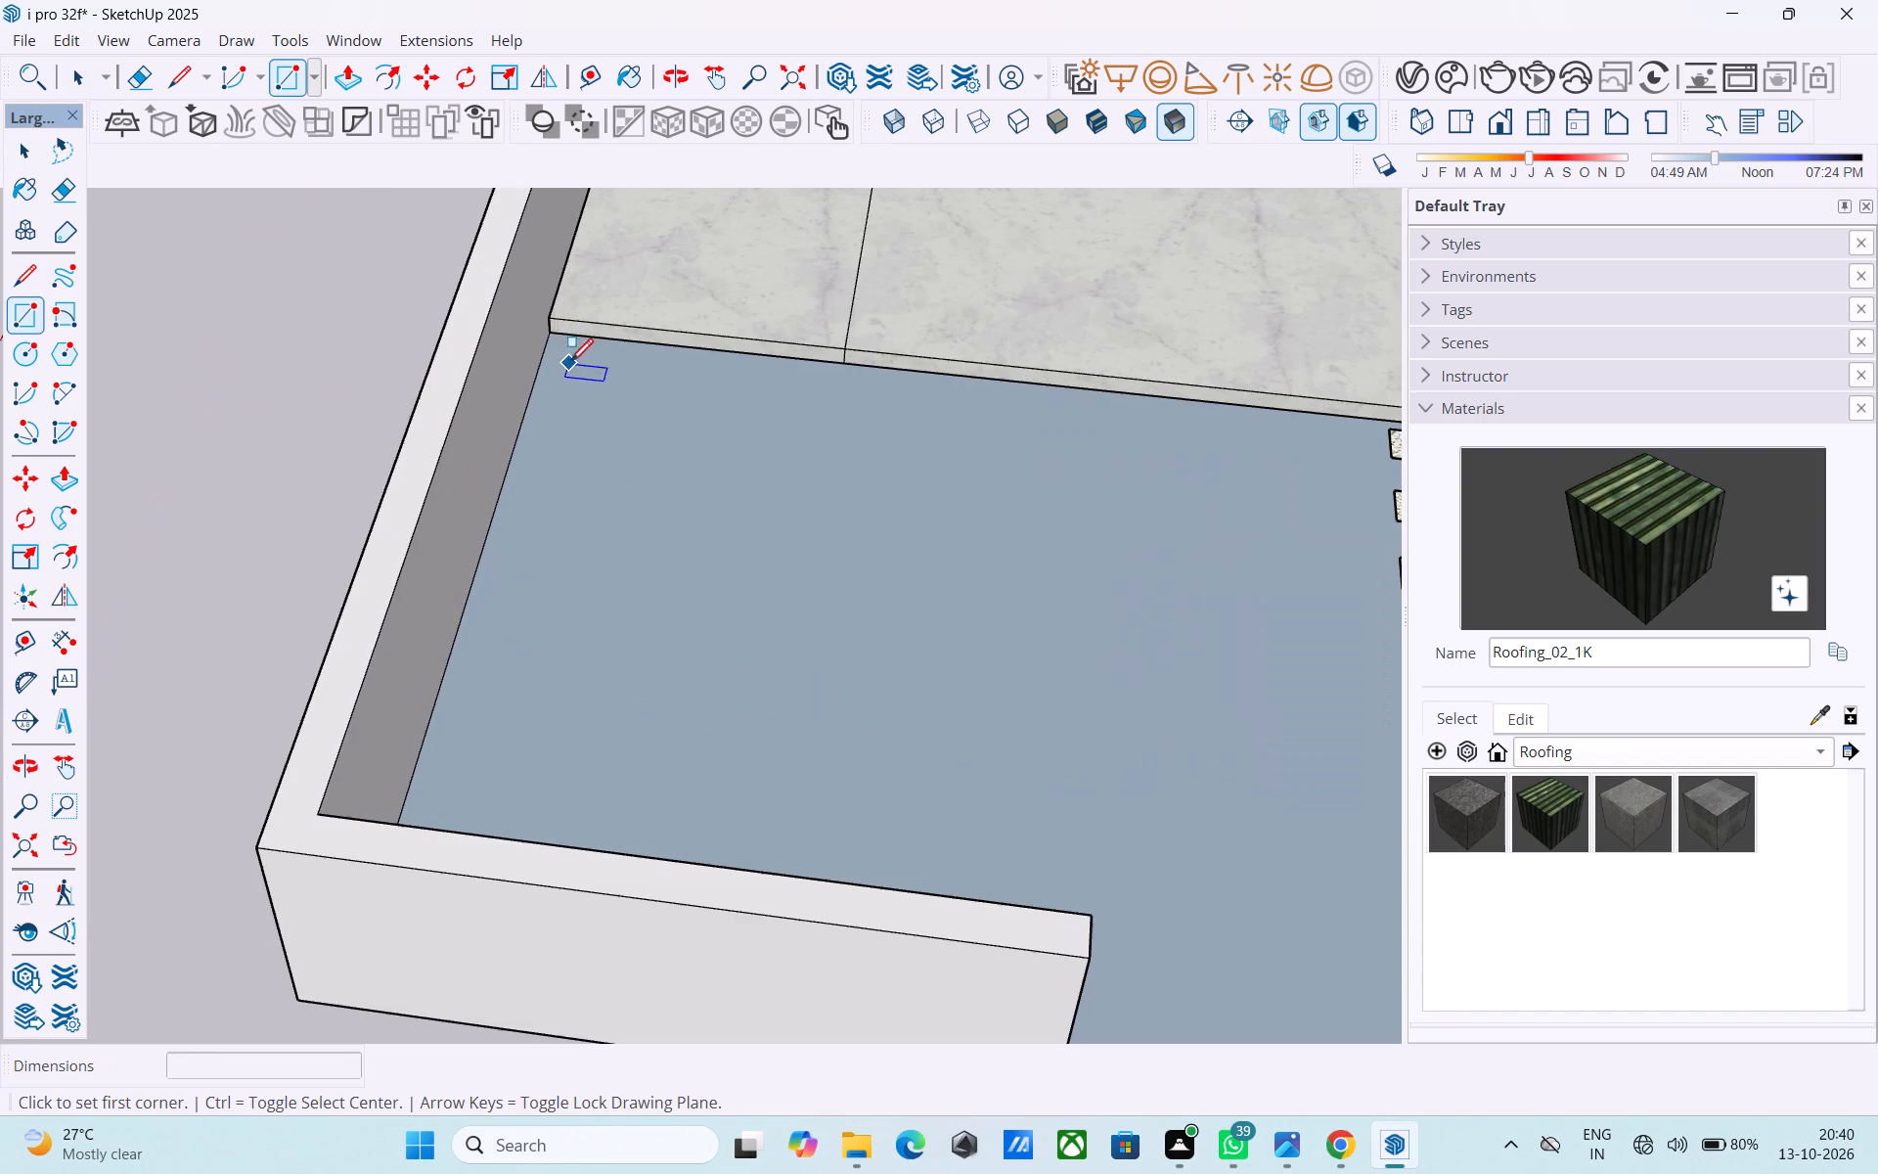
left_click(552, 339)
middle_click_drag(947, 616, 1257, 655)
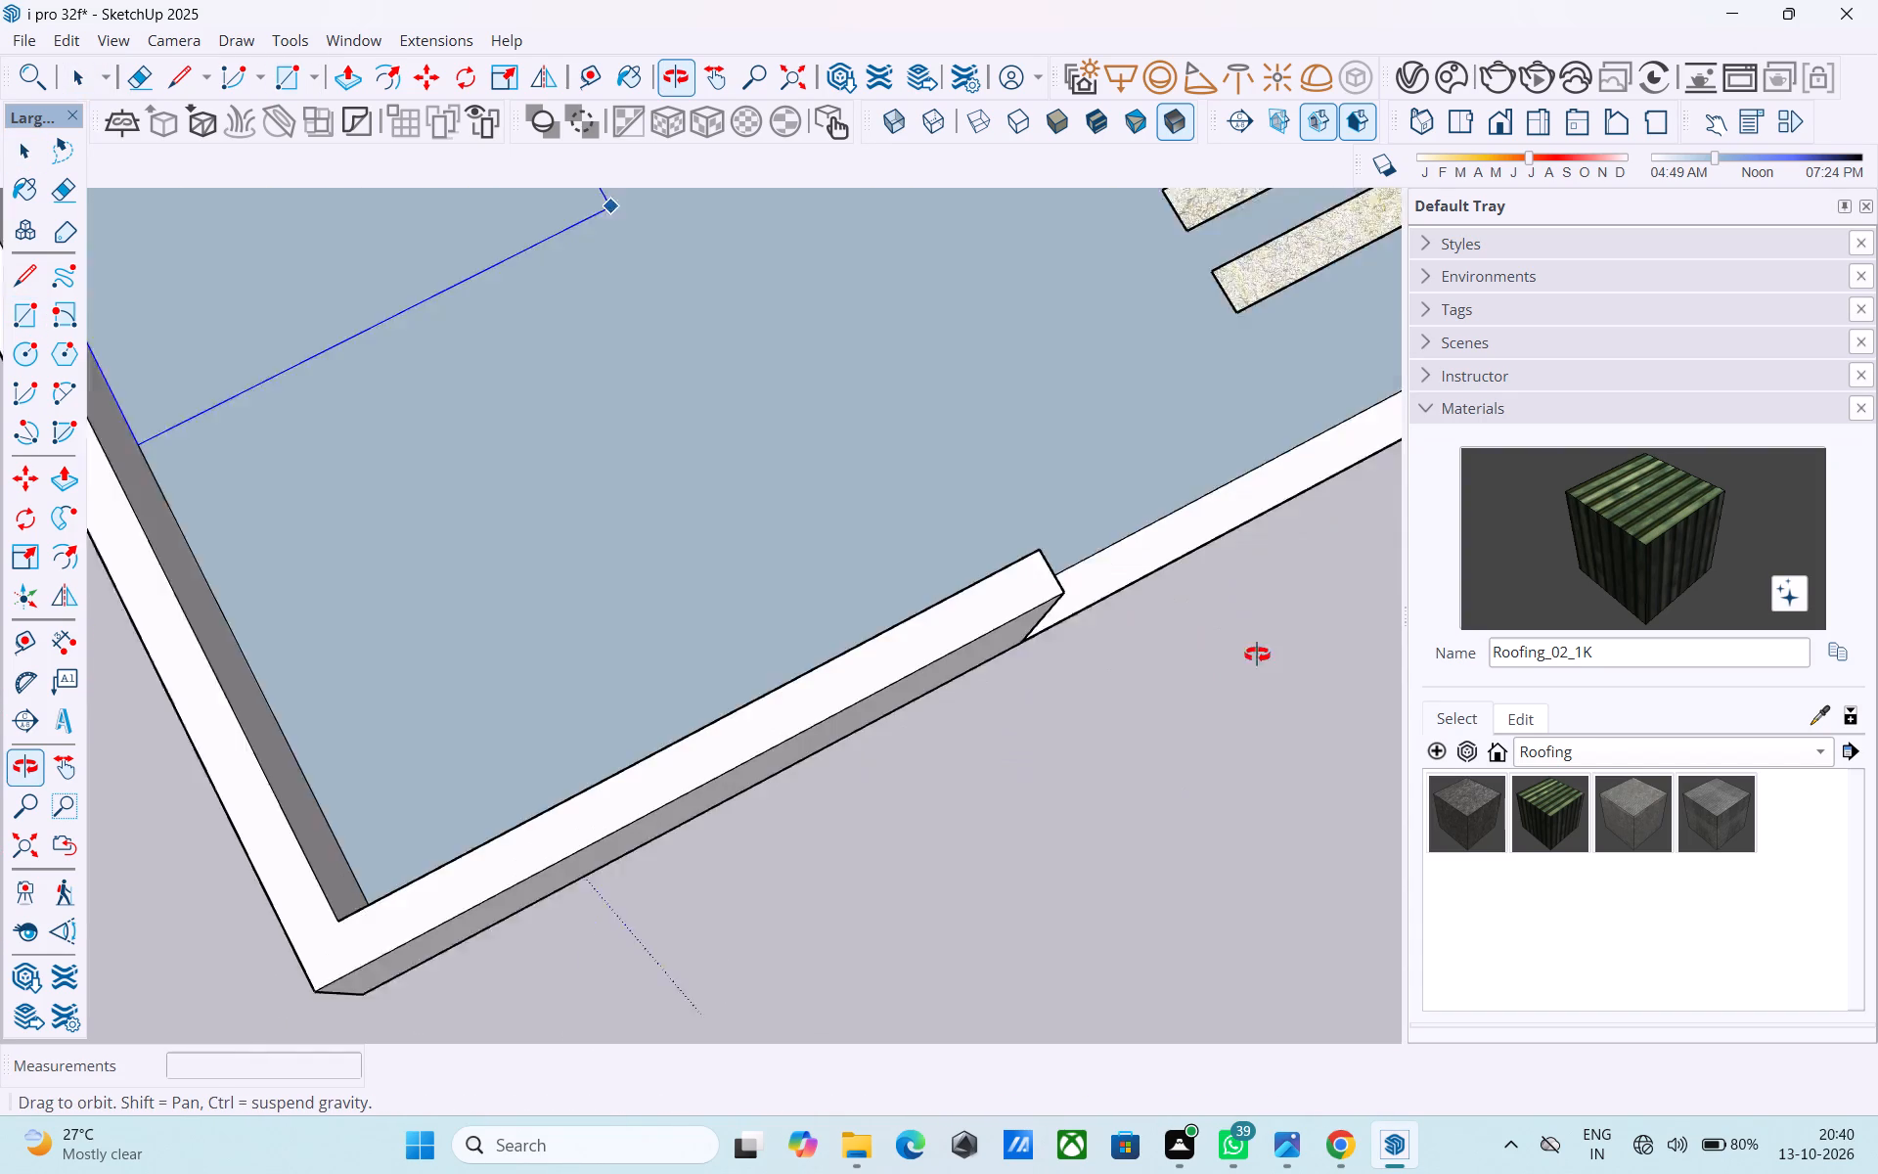
middle_click_drag(1257, 655, 805, 669)
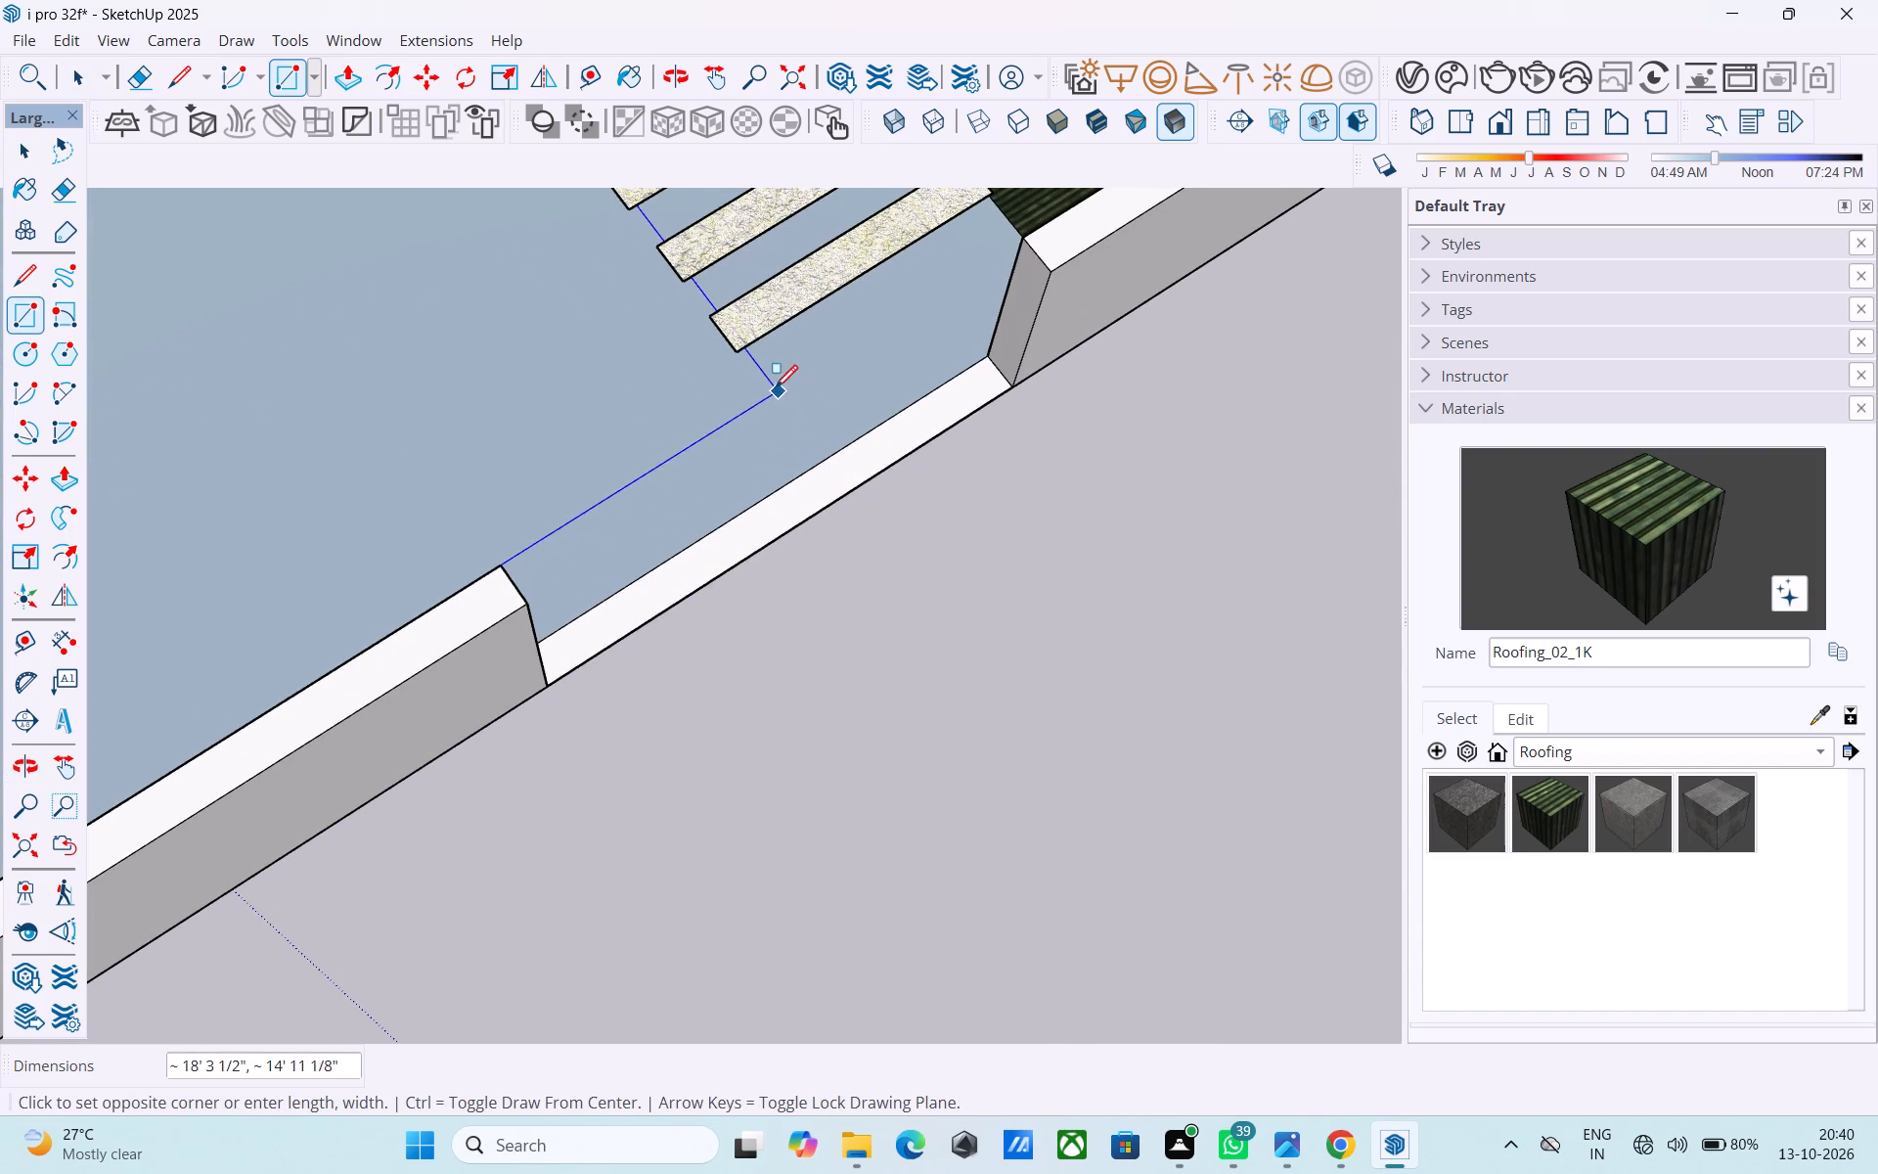
middle_click_drag(934, 357, 1273, 578)
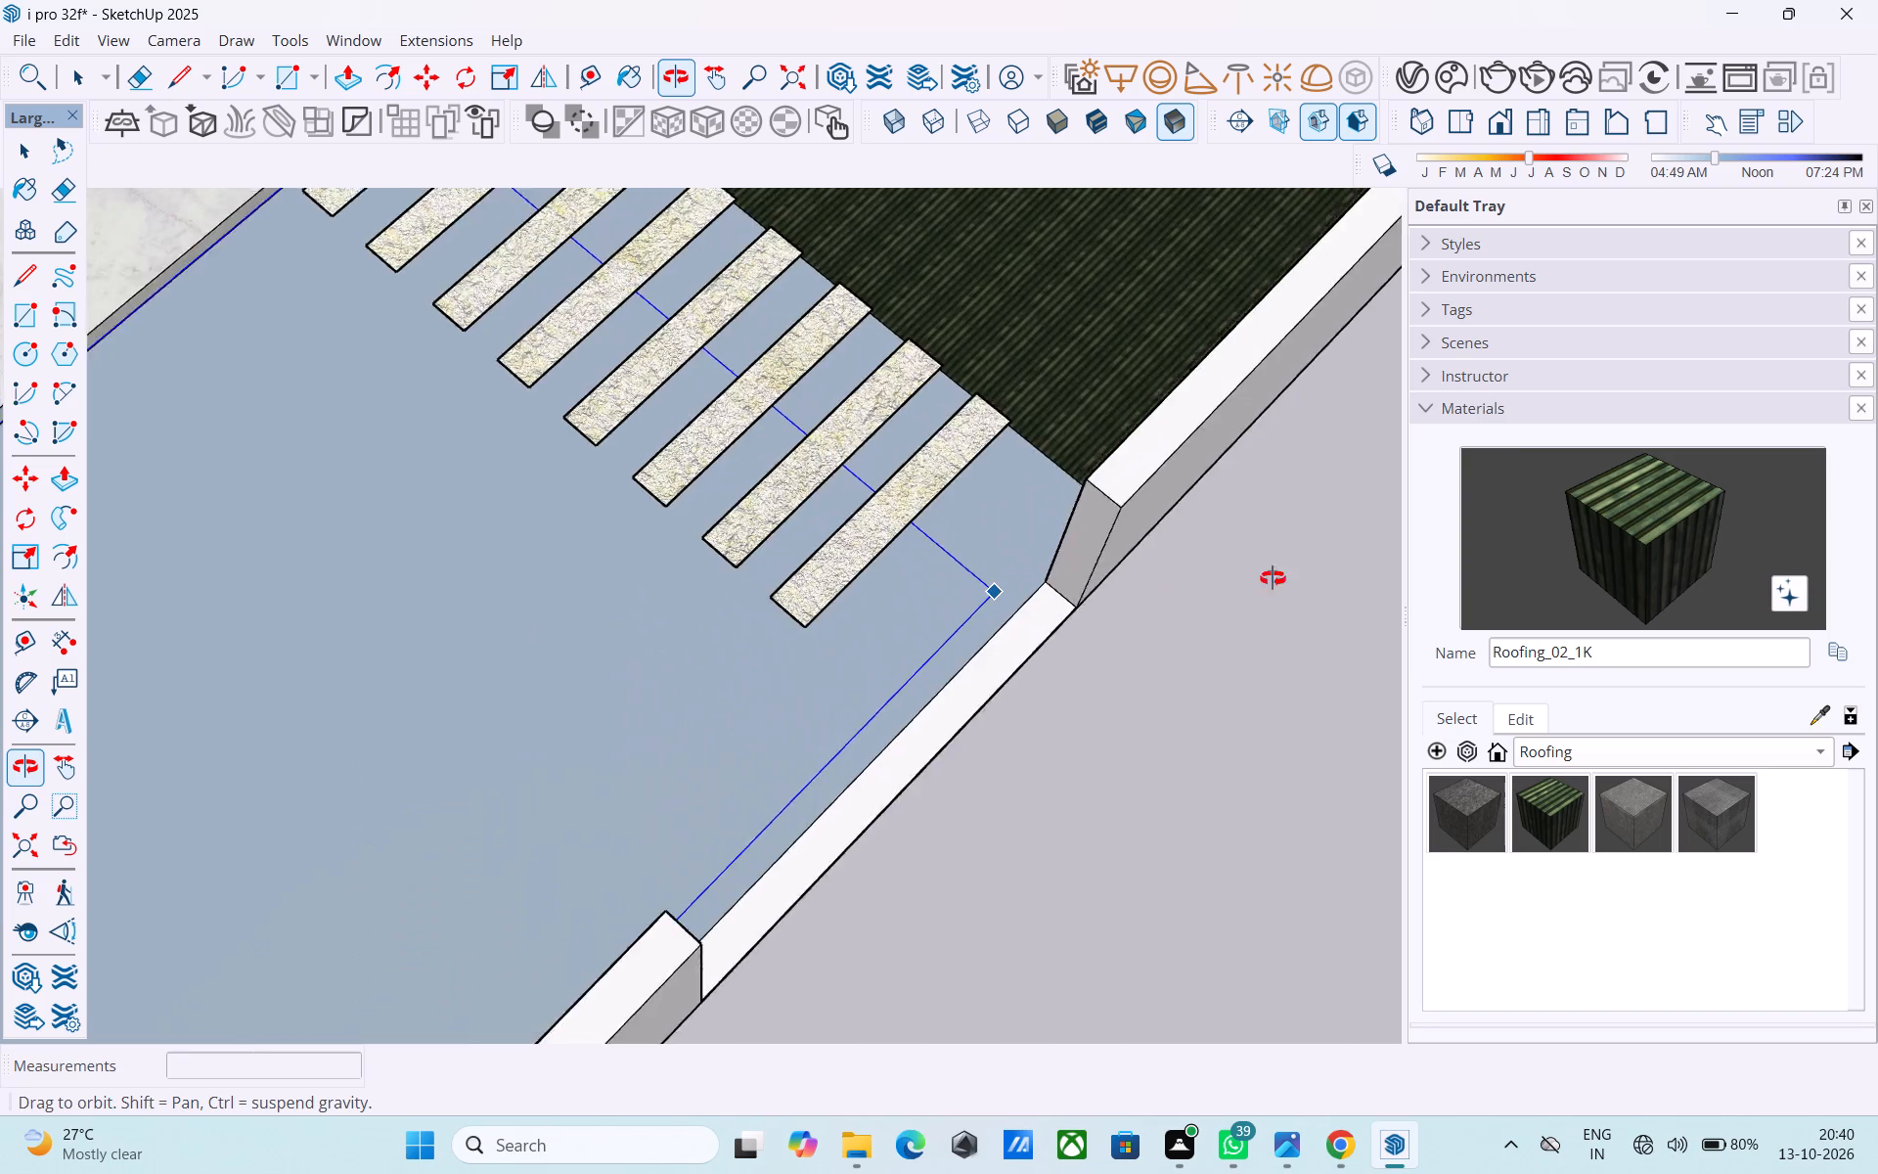
middle_click_drag(1273, 578, 1497, 413)
middle_click_drag(827, 446, 1213, 414)
scroll(1054, 363, "up", 5)
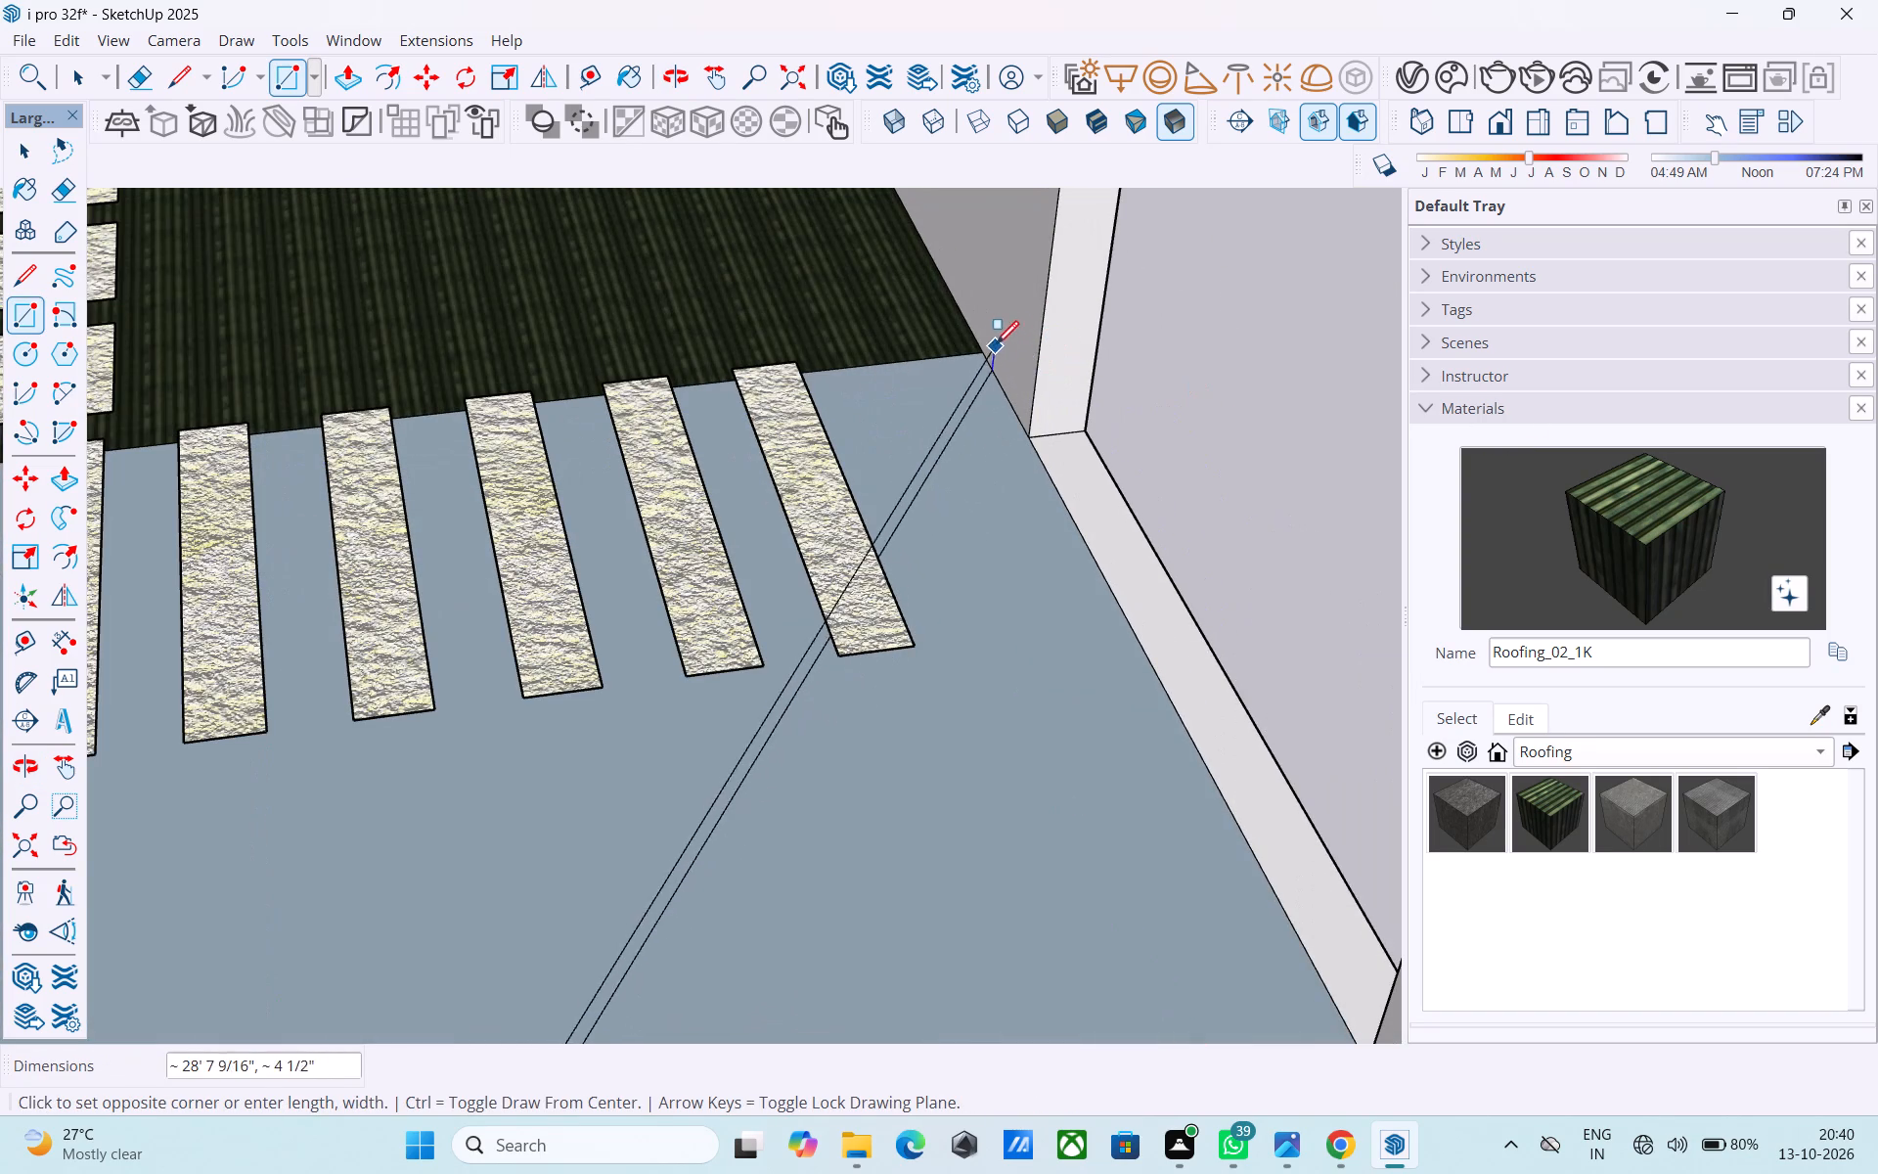
left_click(985, 341)
Paint the front yard around the long paving strips with Roofing_02_1K.
left_click(1619, 495)
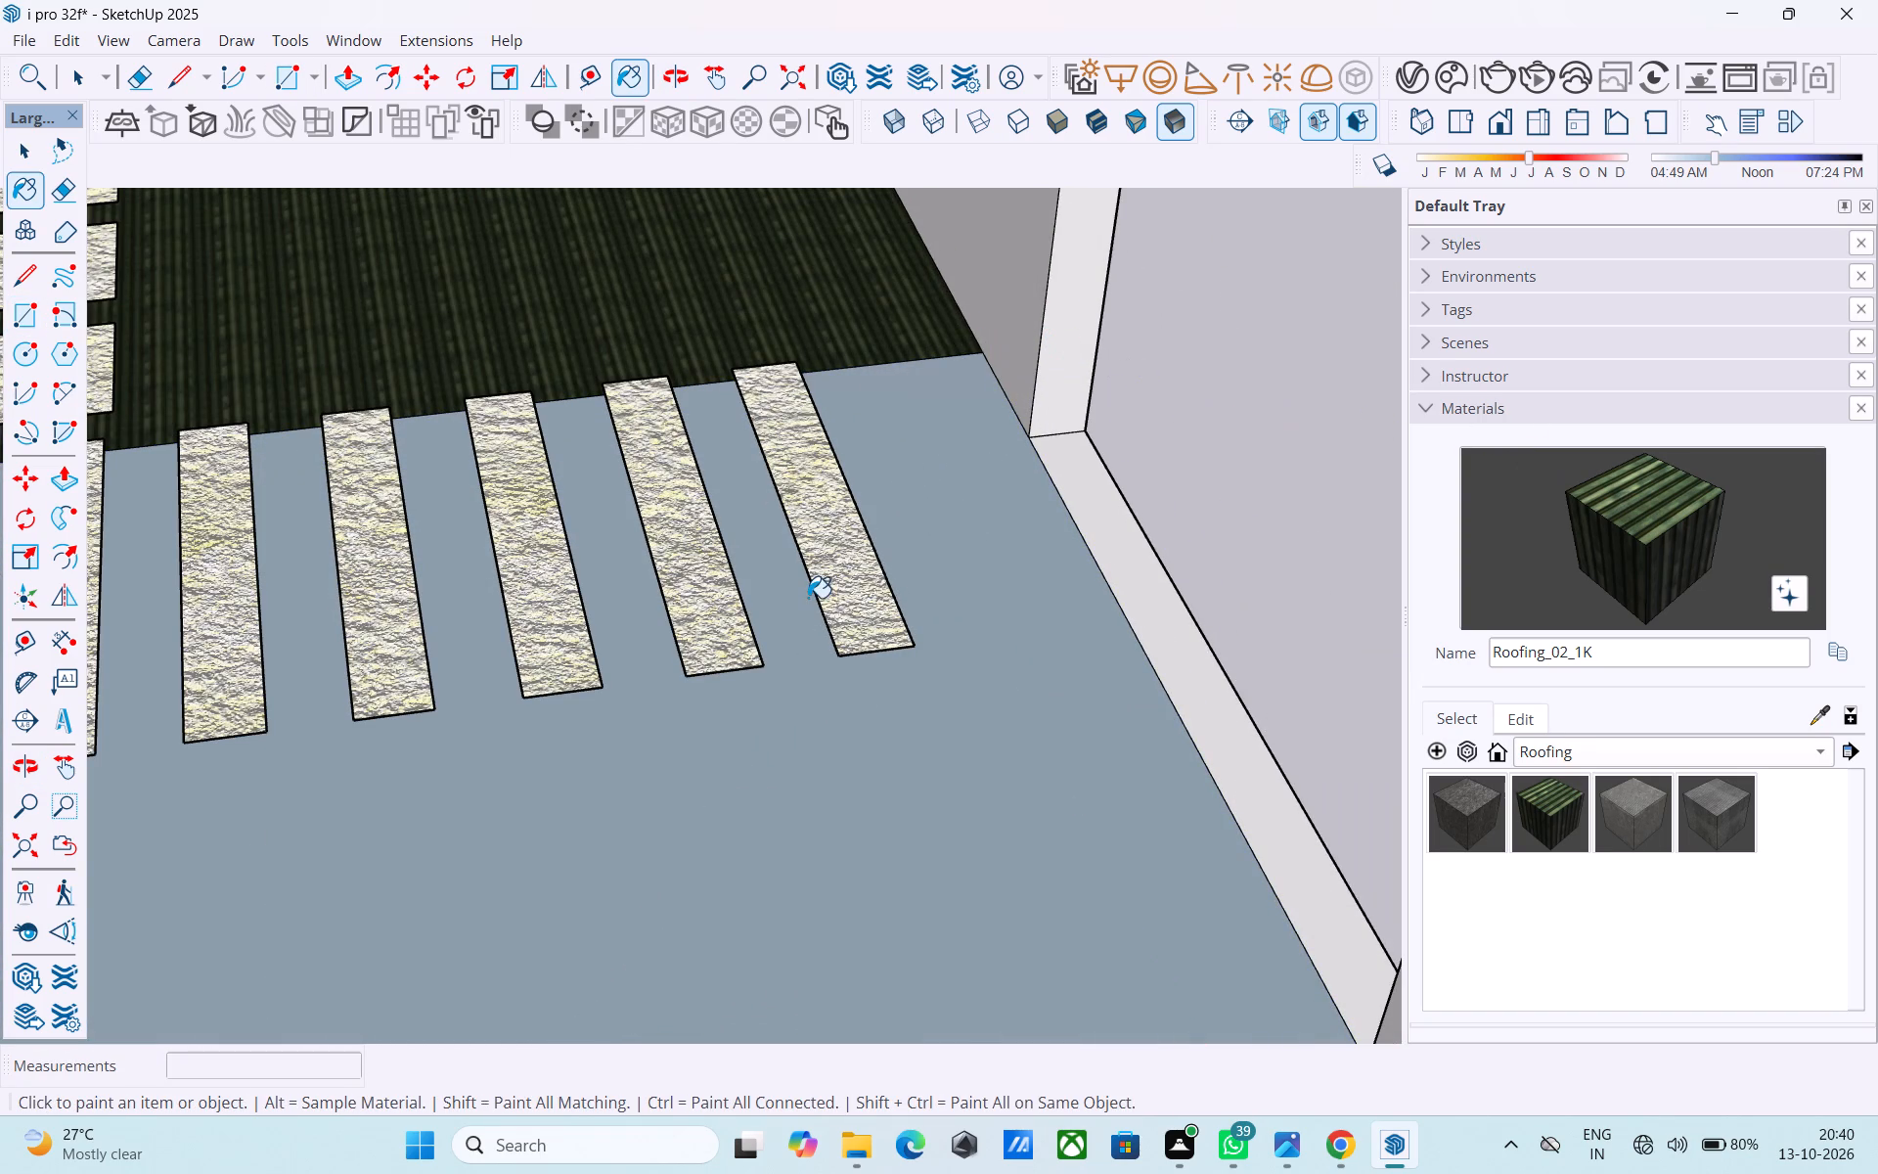
left_click(944, 560)
scroll(946, 575, "down", 5)
middle_click_drag(966, 640, 700, 540)
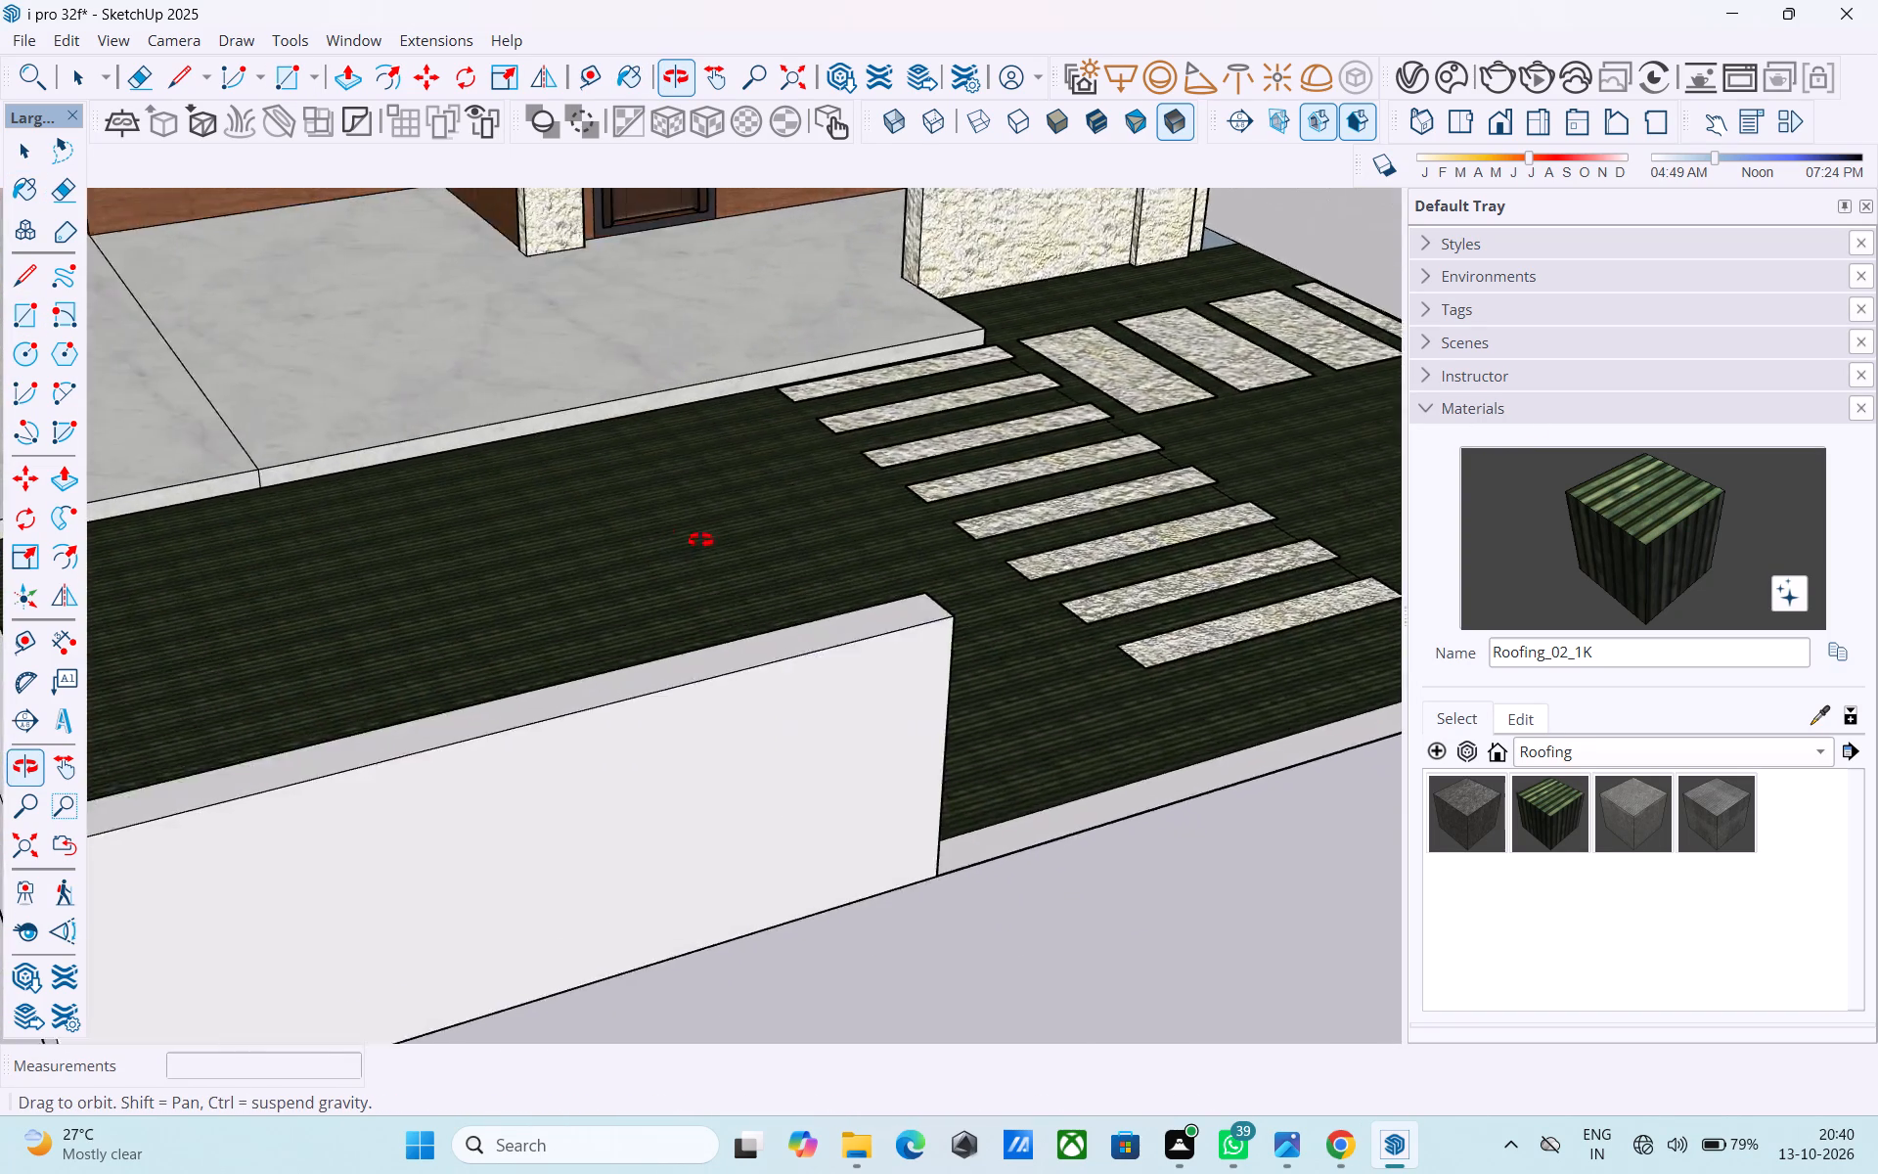
middle_click_drag(700, 540, 514, 451)
scroll(514, 451, "down", 4)
middle_click_drag(514, 453, 434, 654)
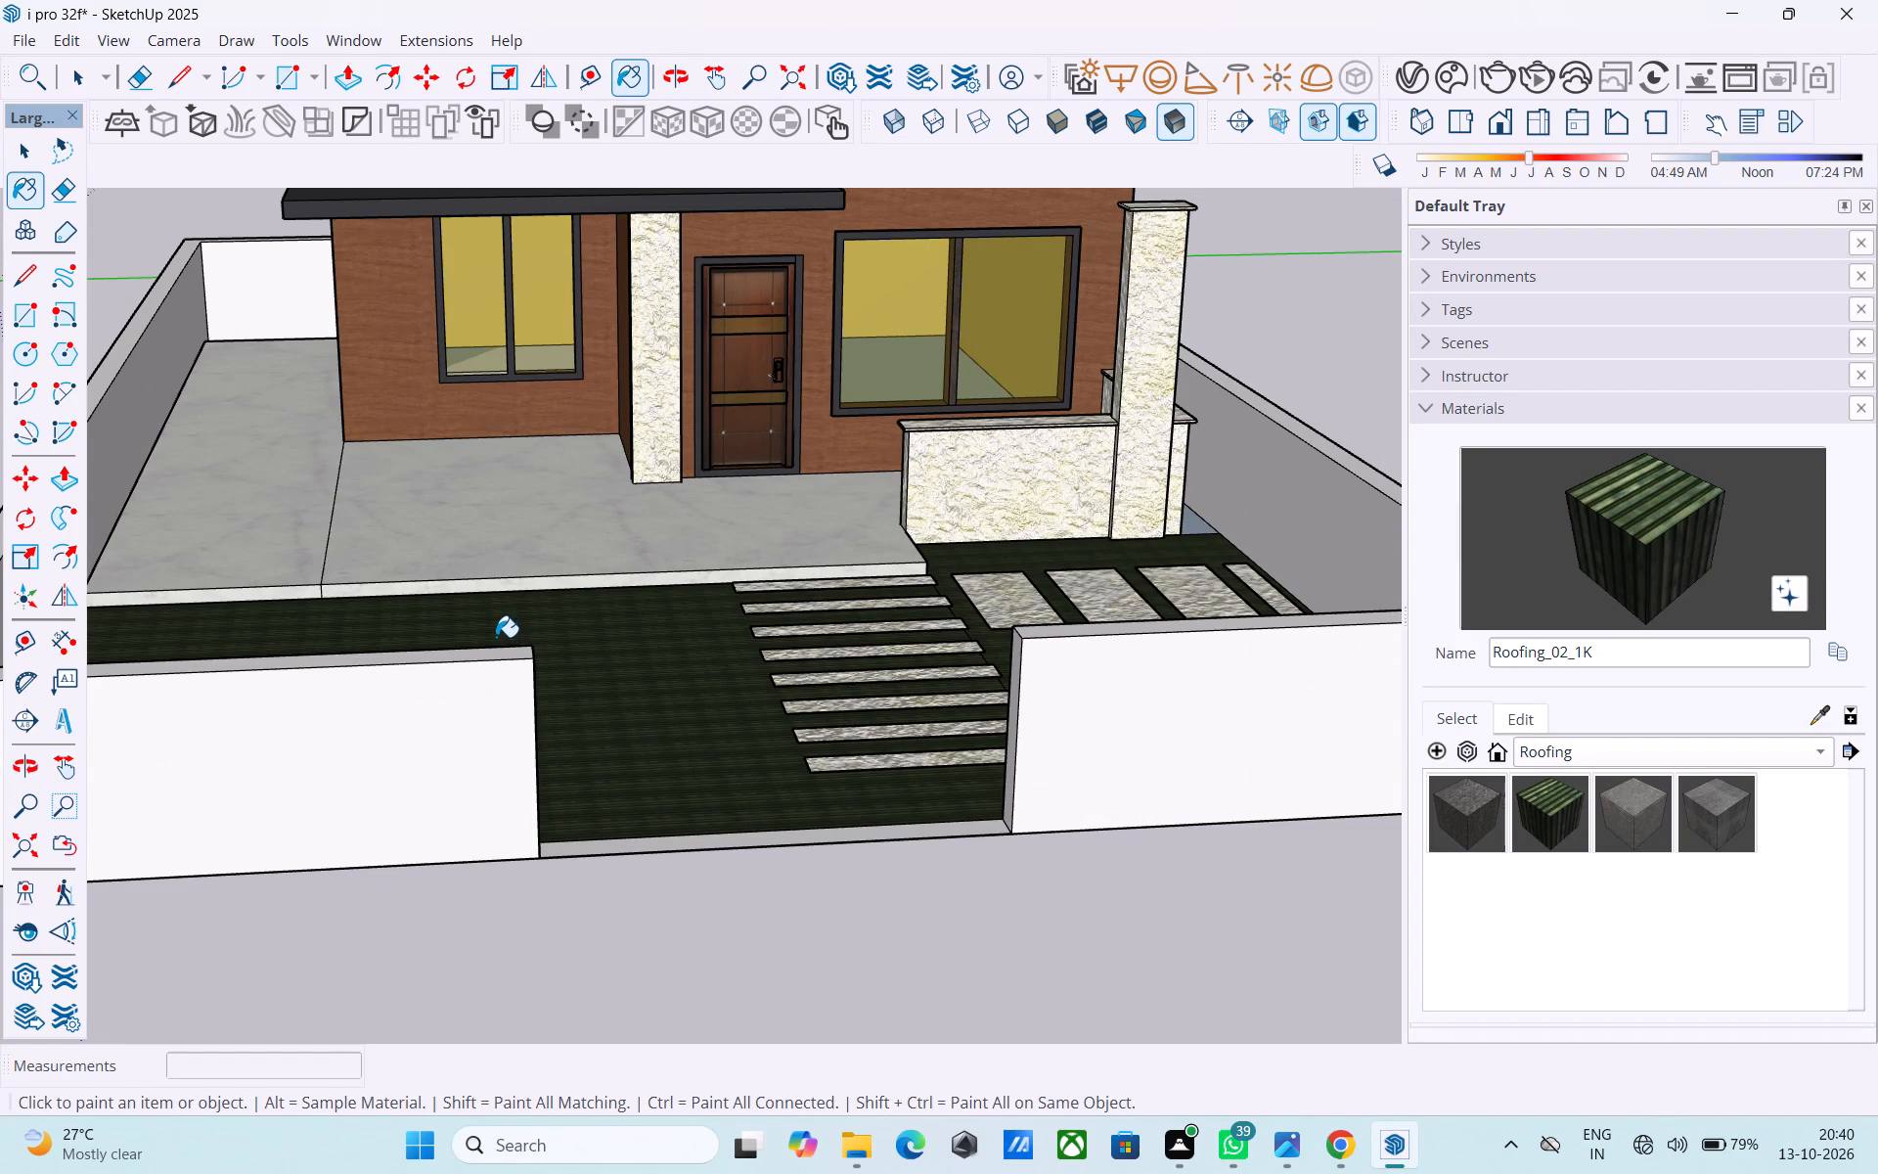
Draw a 16' 6" dividing line along the outer ends of the paving strips from the porch edge to the gate opening.
key("space")
middle_click_drag(326, 620, 453, 552)
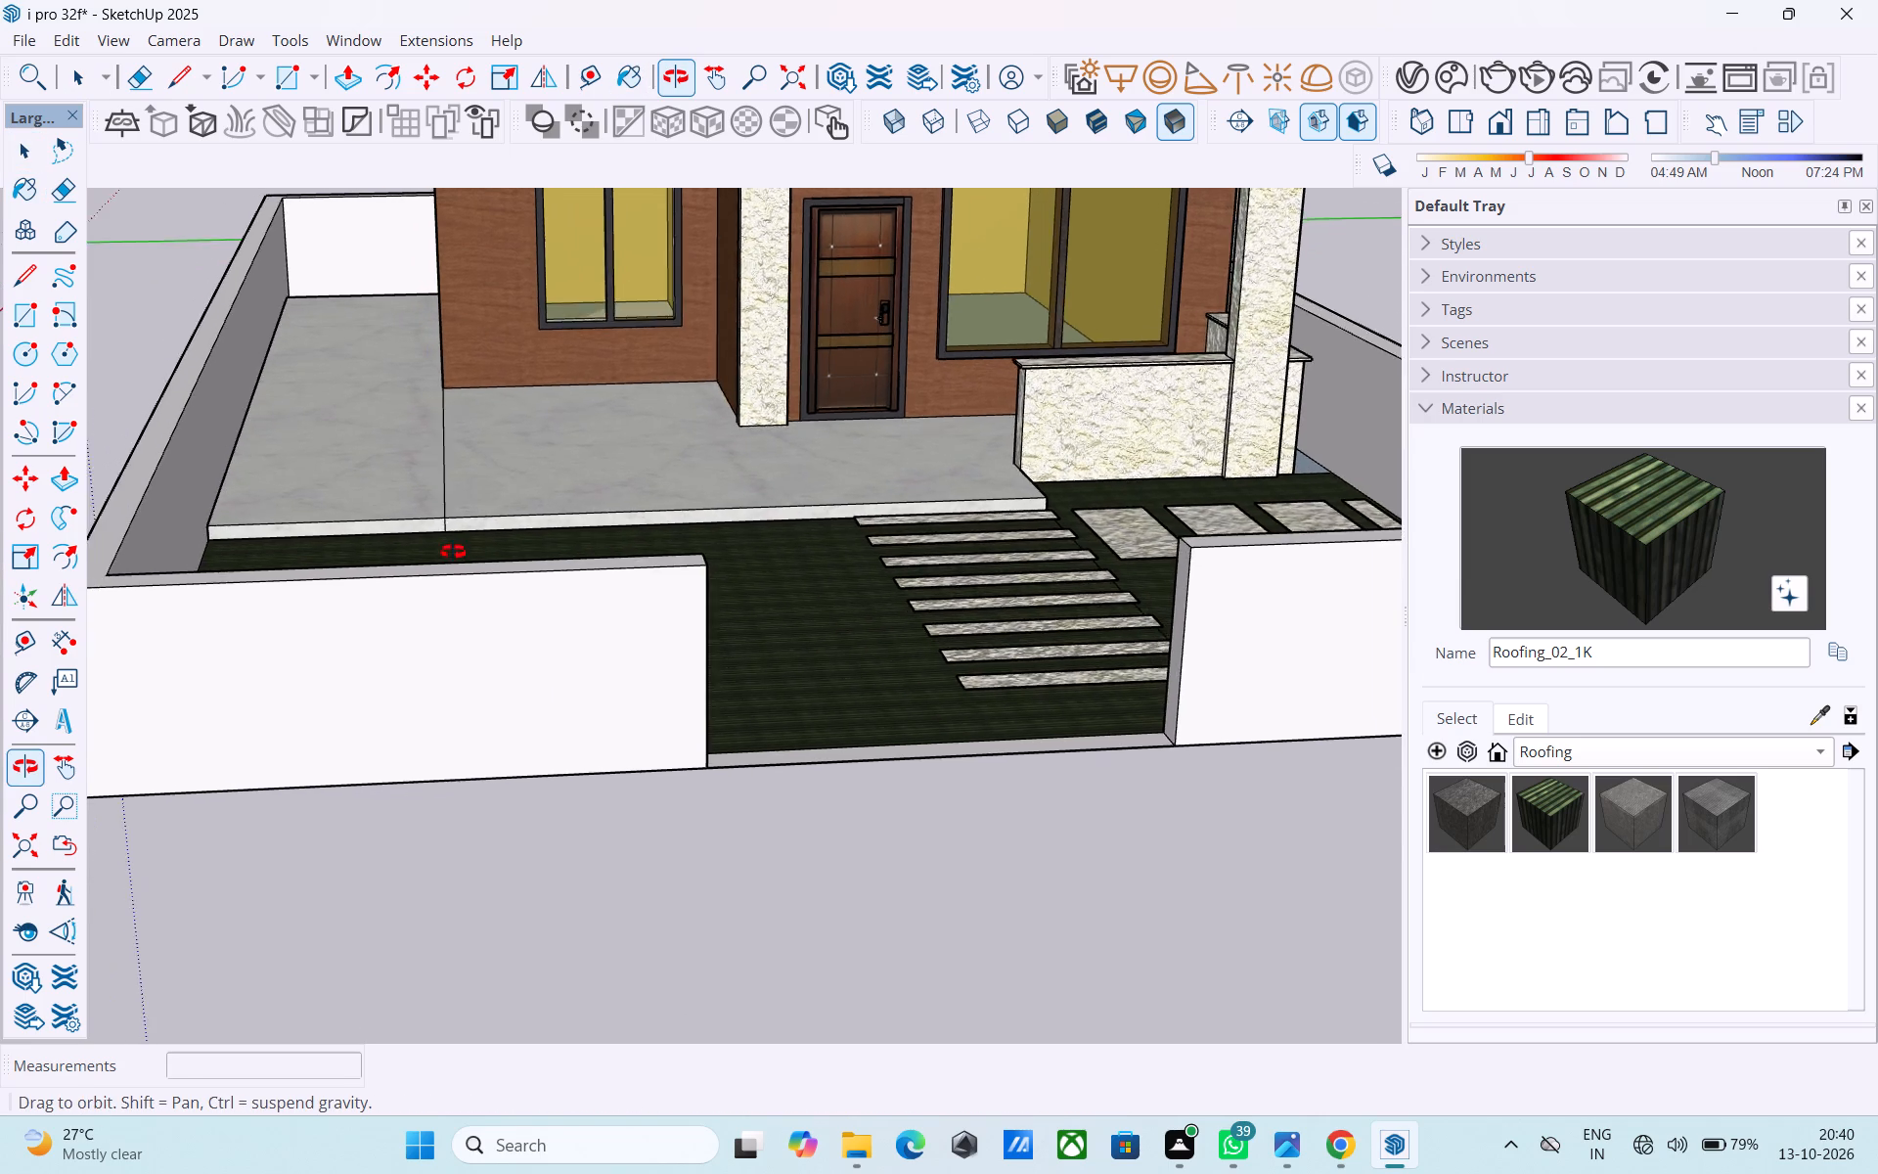
middle_click_drag(453, 552, 419, 701)
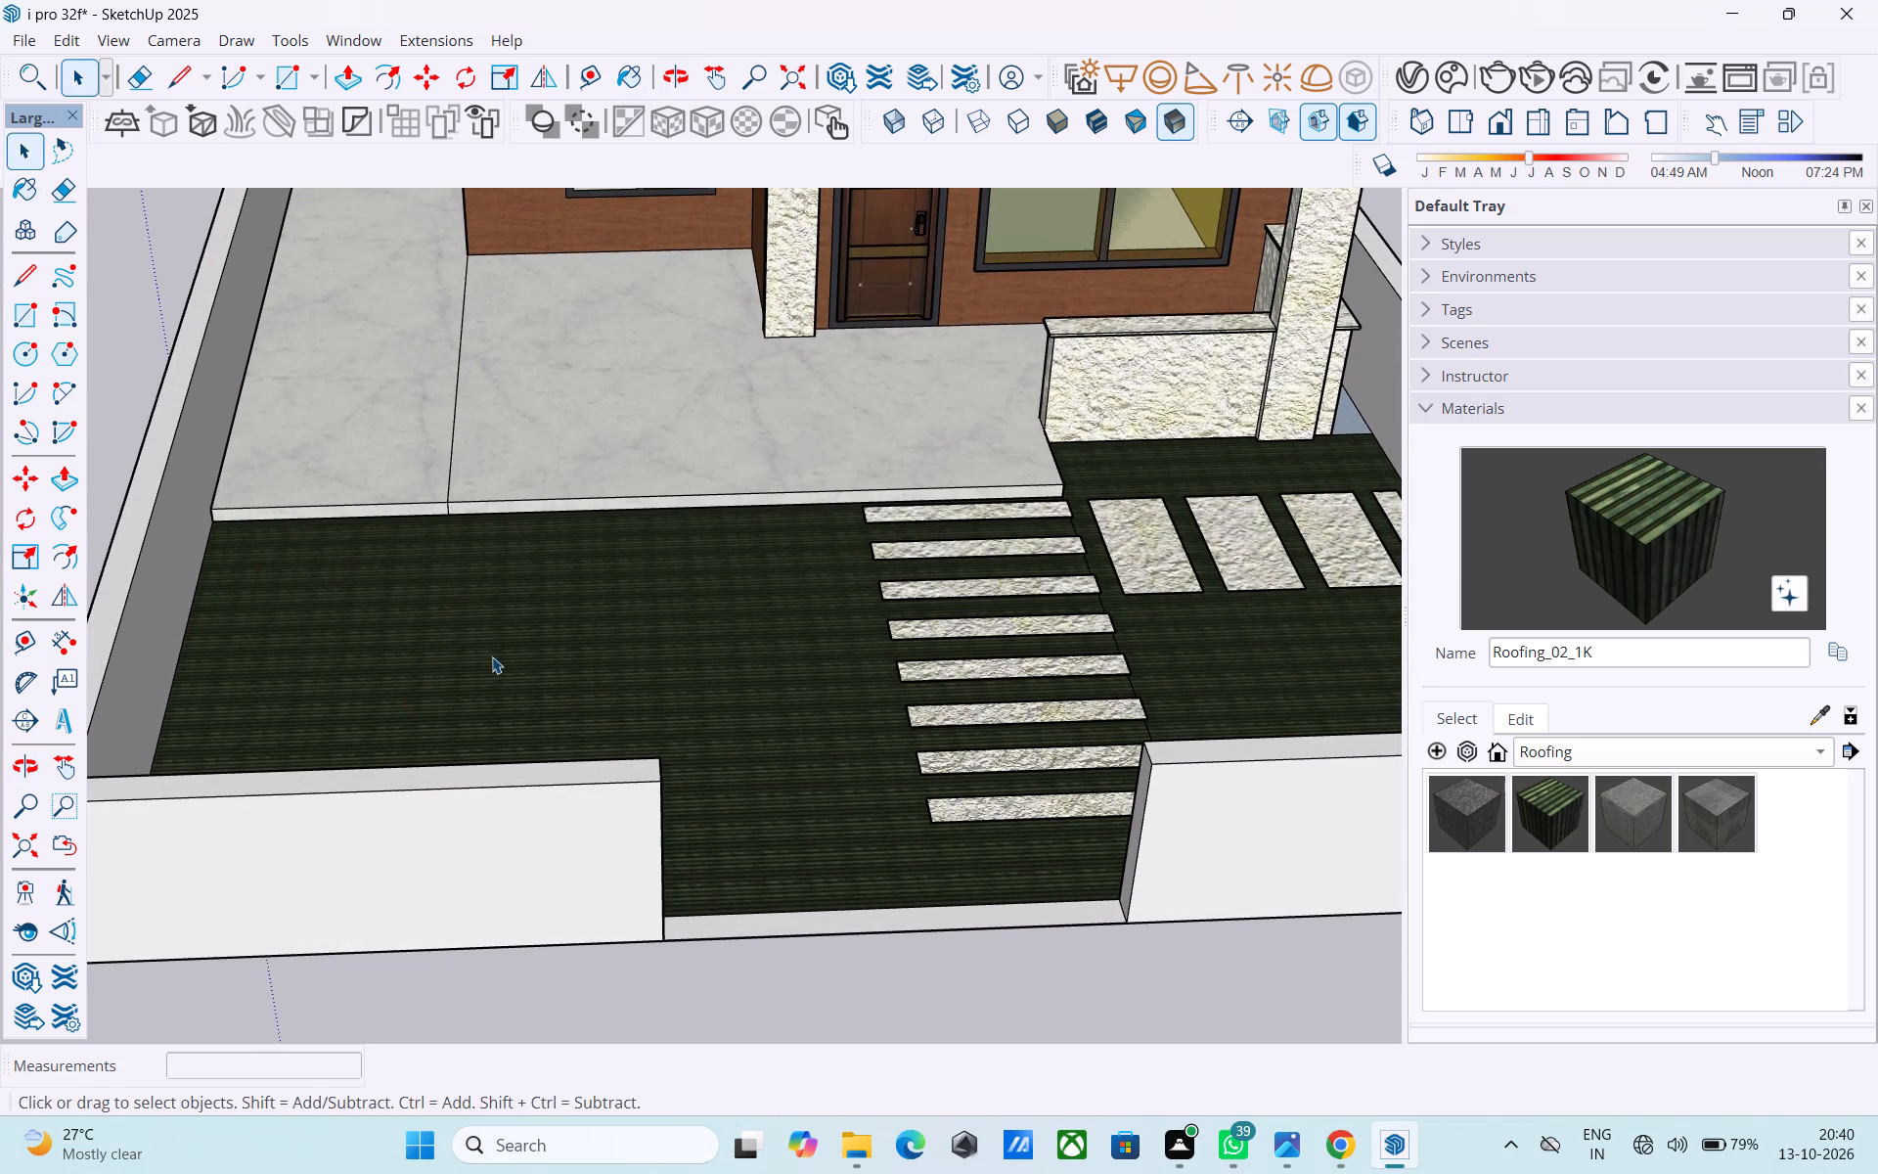
middle_click_drag(561, 728, 528, 737)
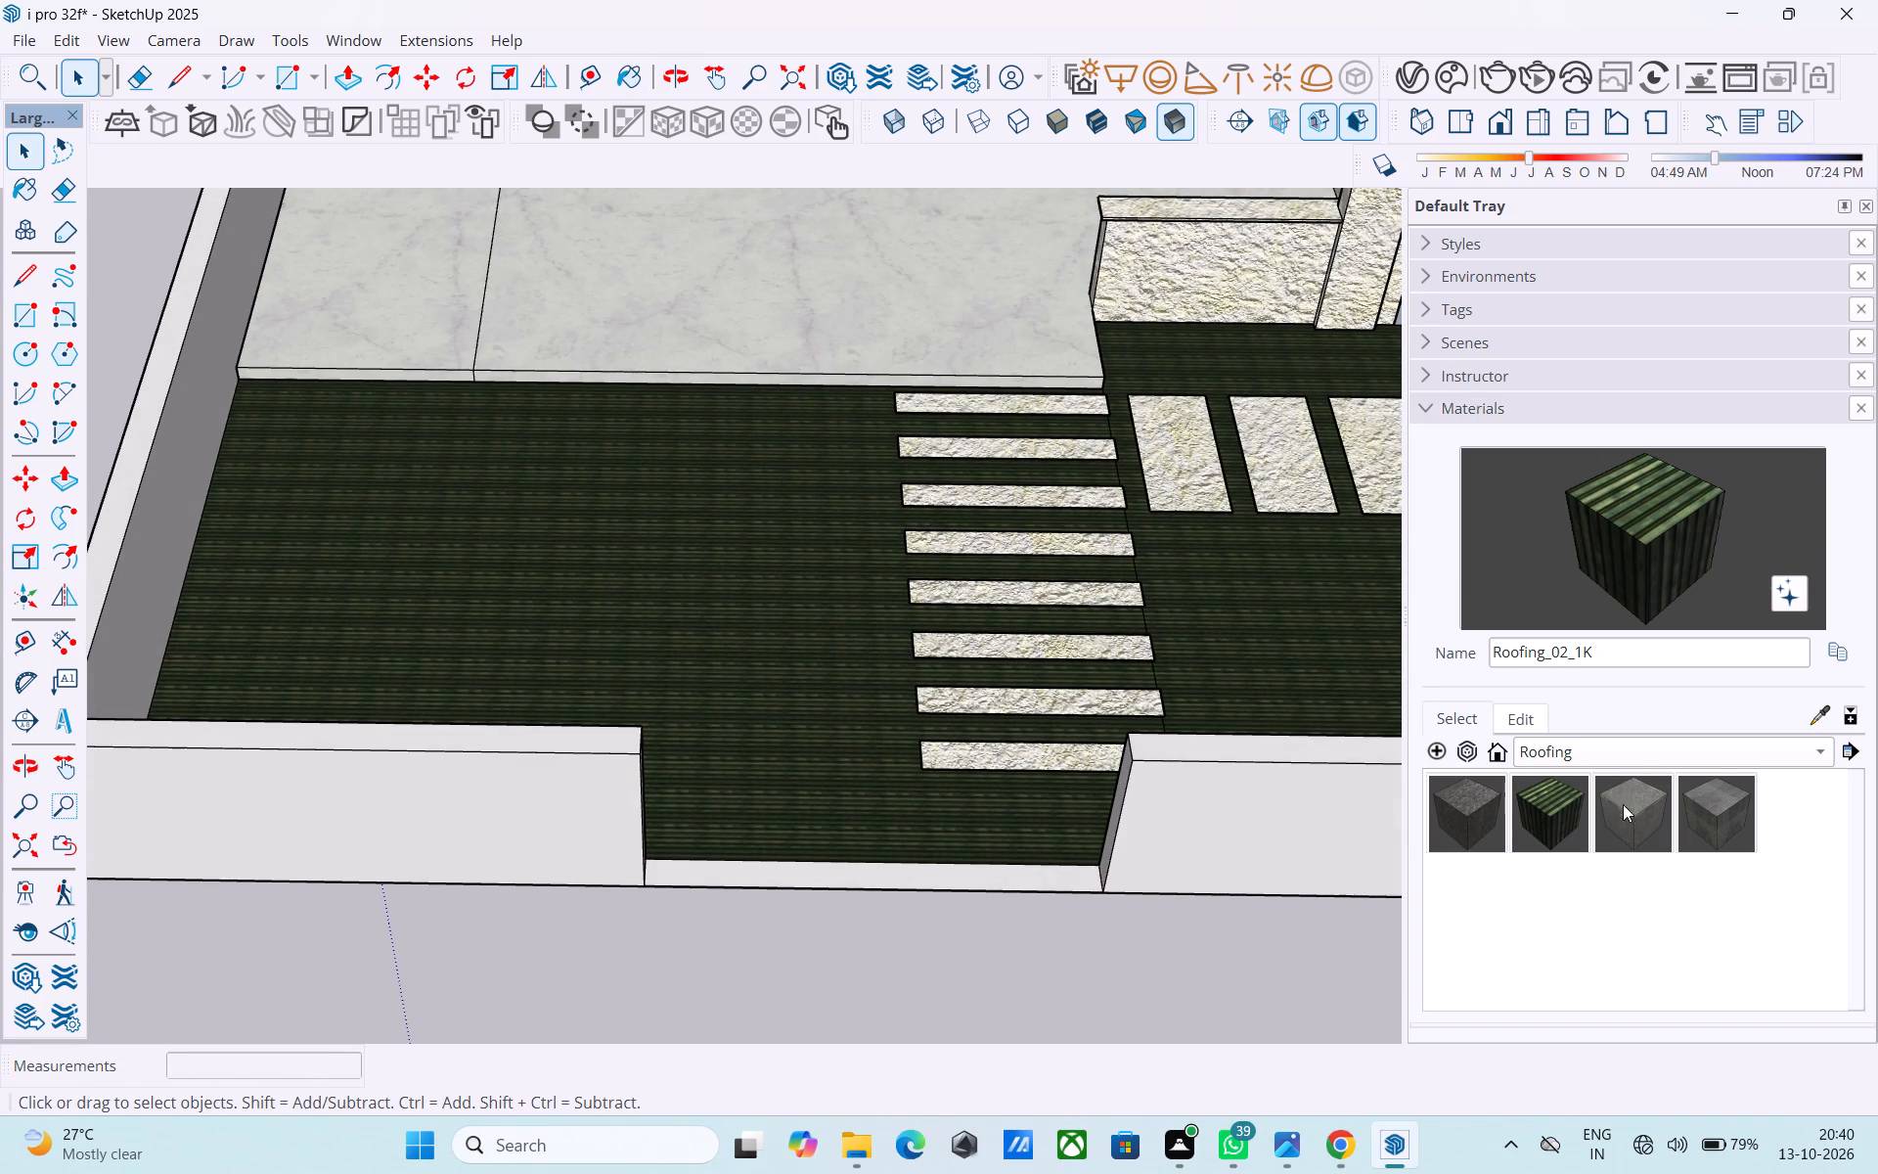
key("l")
scroll(891, 379, "up", 6)
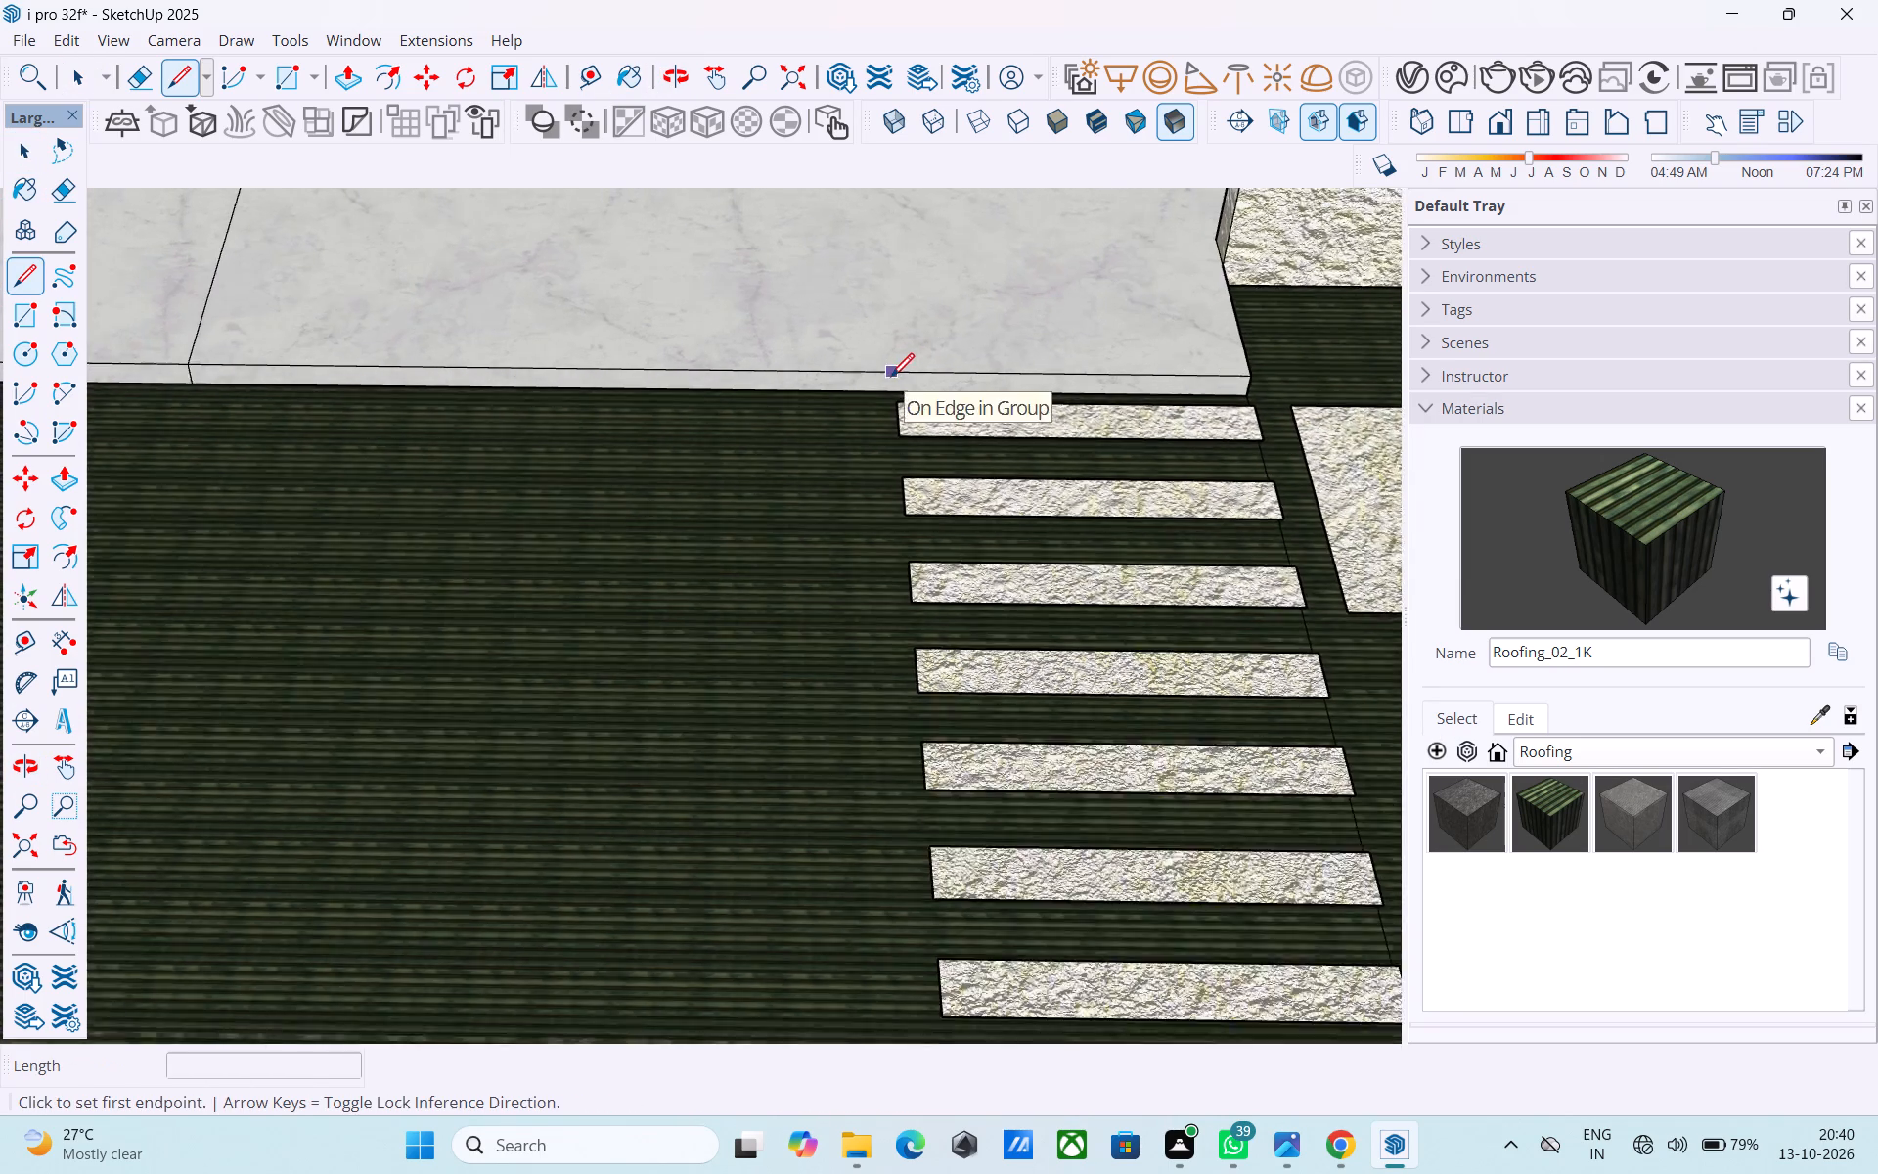
left_click(901, 400)
scroll(901, 400, "down", 3)
scroll(901, 398, "up", 13)
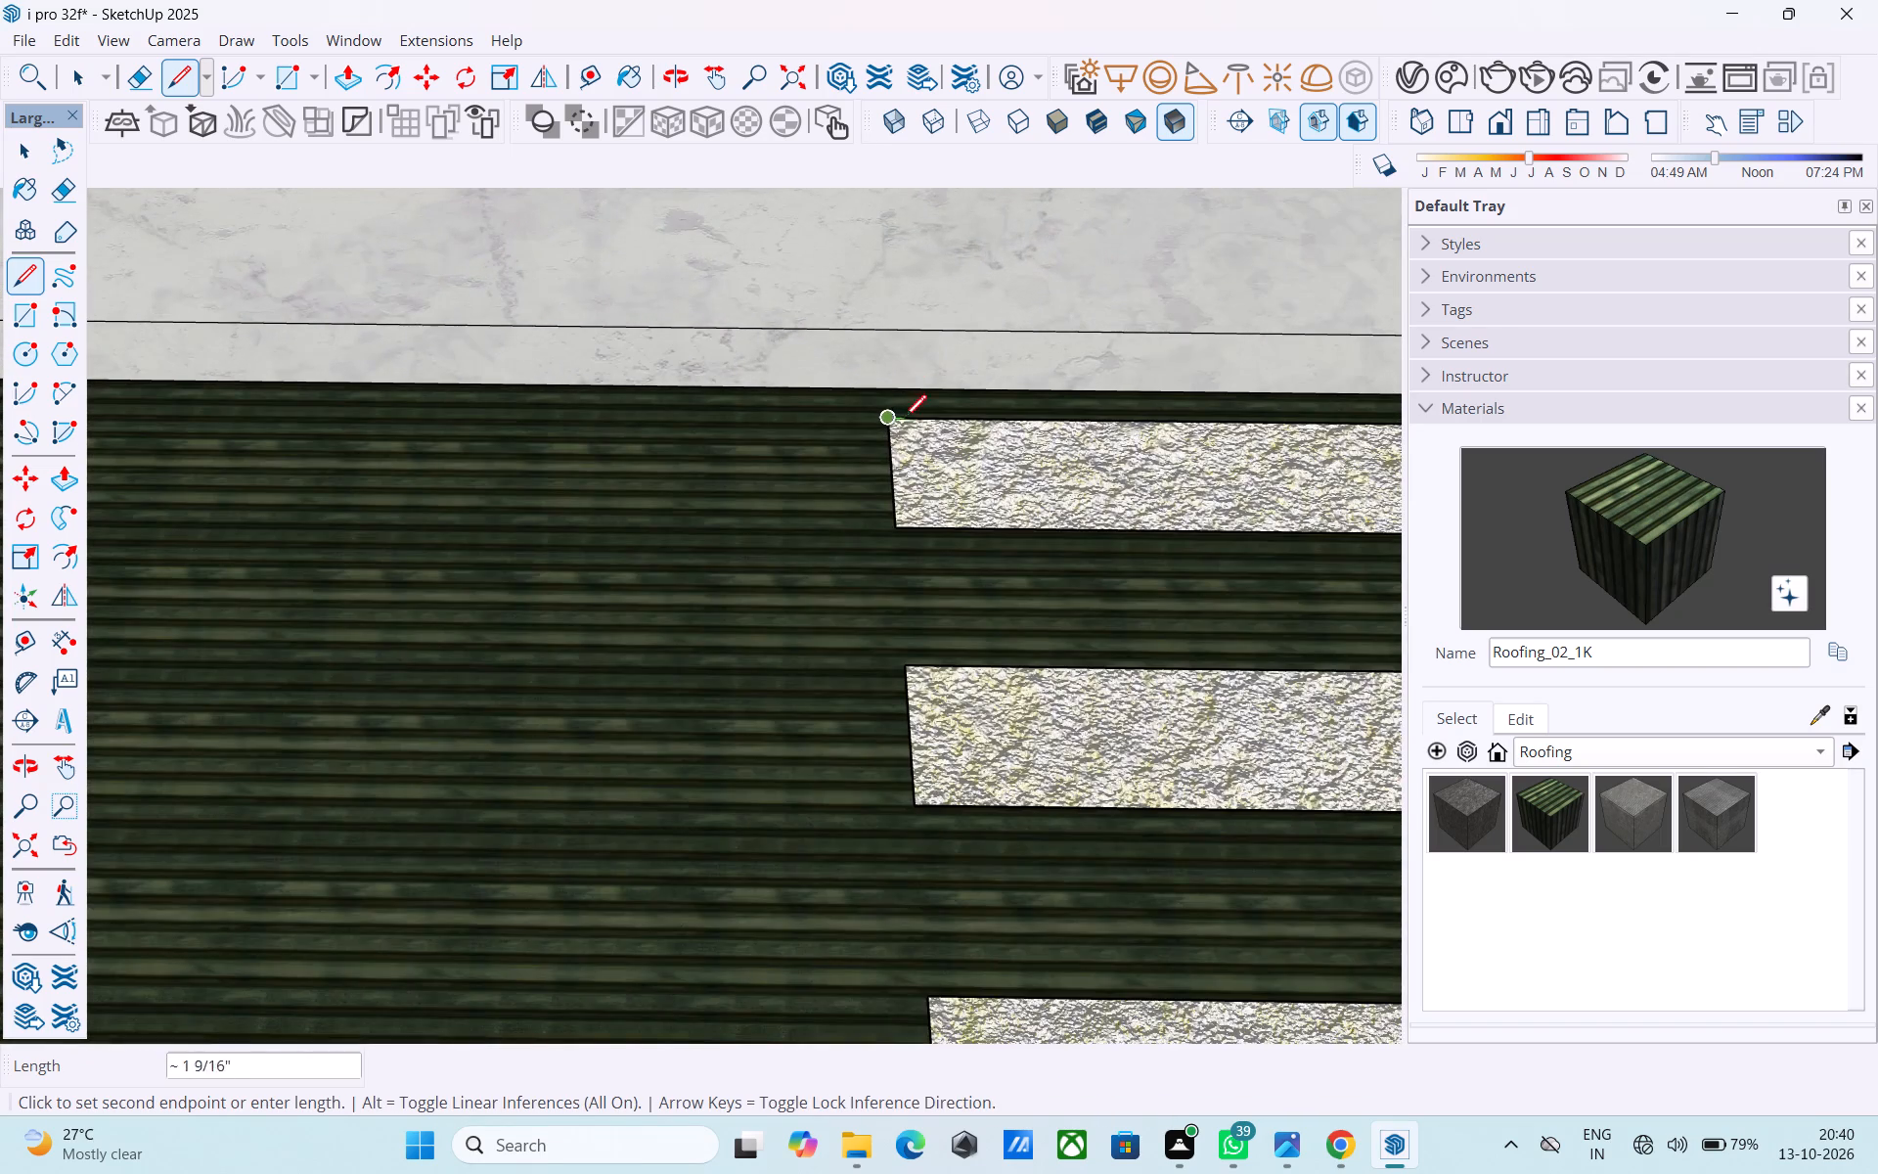
left_click(884, 386)
left_click(884, 386)
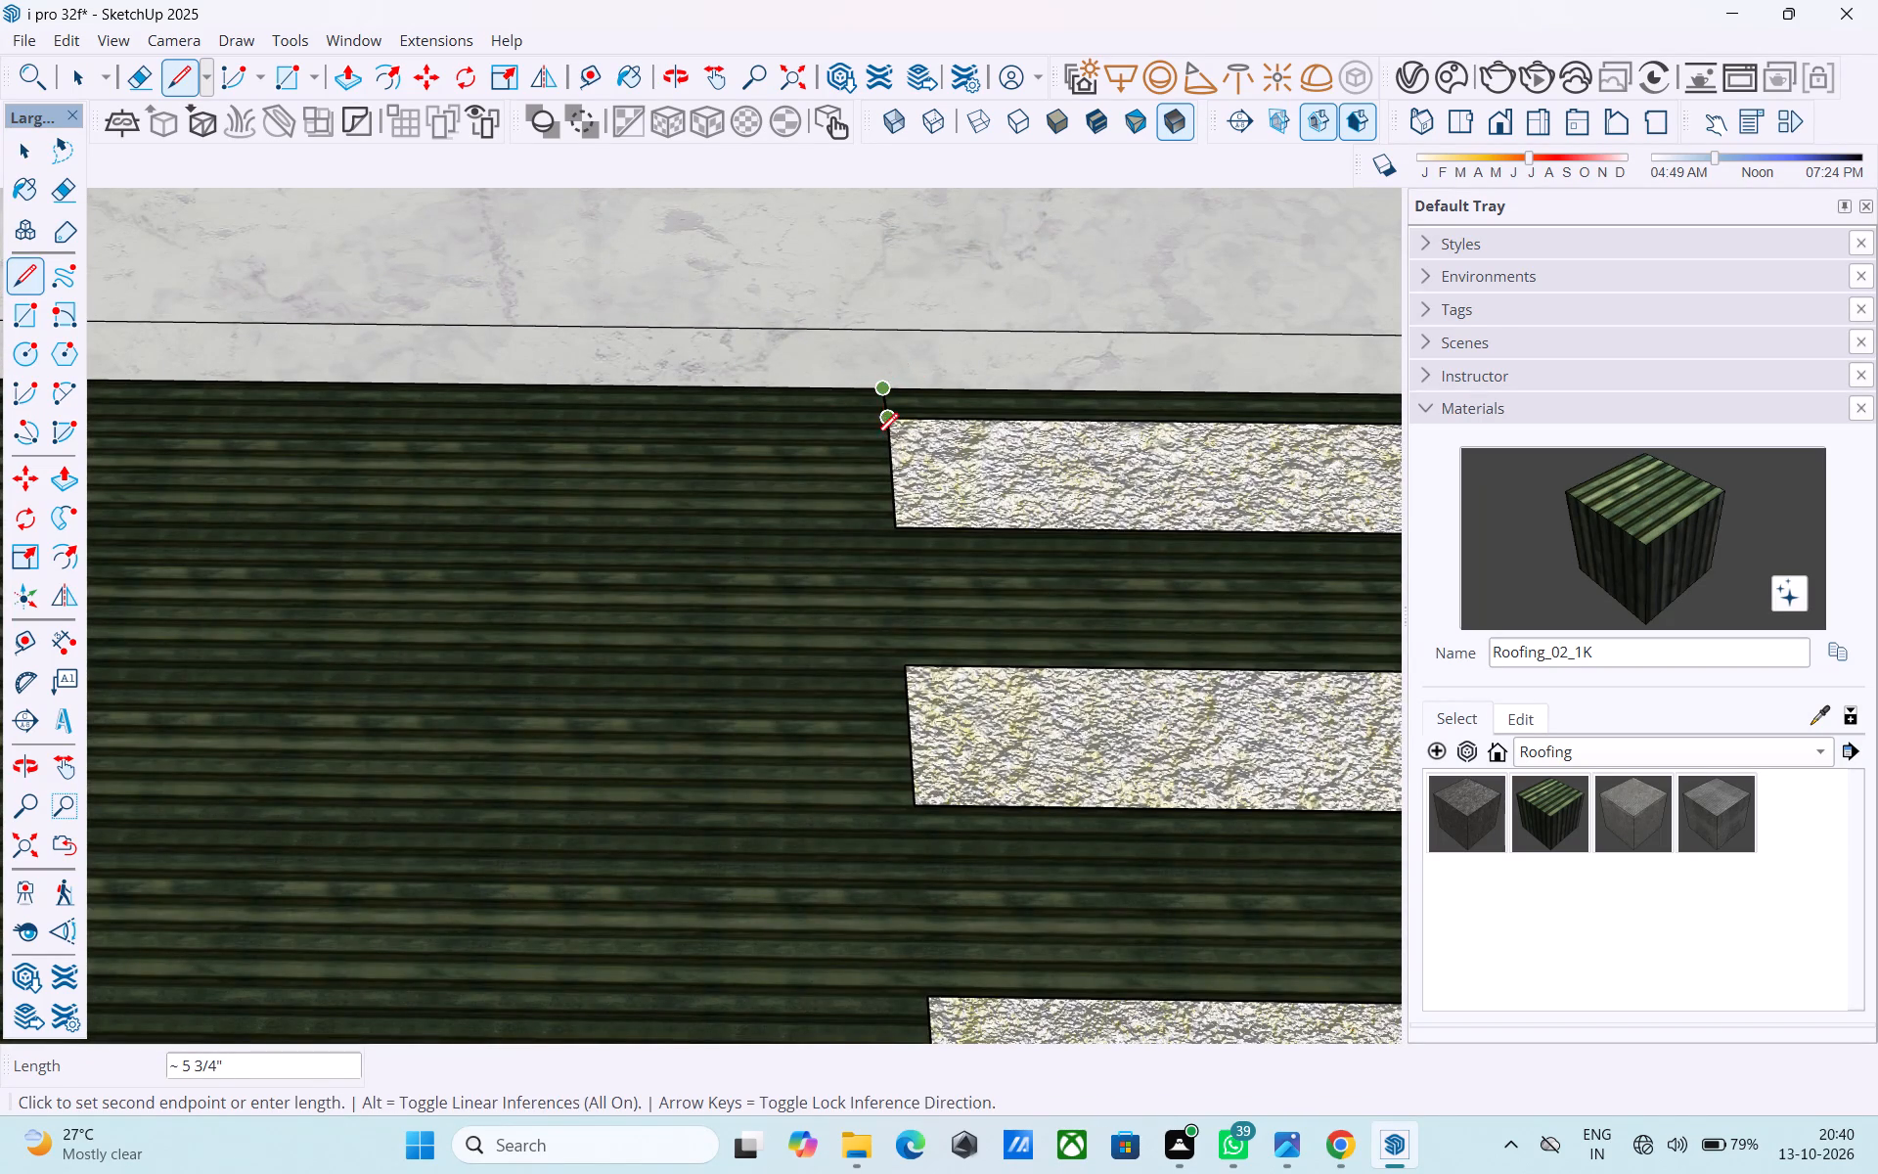
scroll(875, 448, "down", 10)
scroll(914, 959, "down", 6)
middle_click_drag(918, 945, 954, 645)
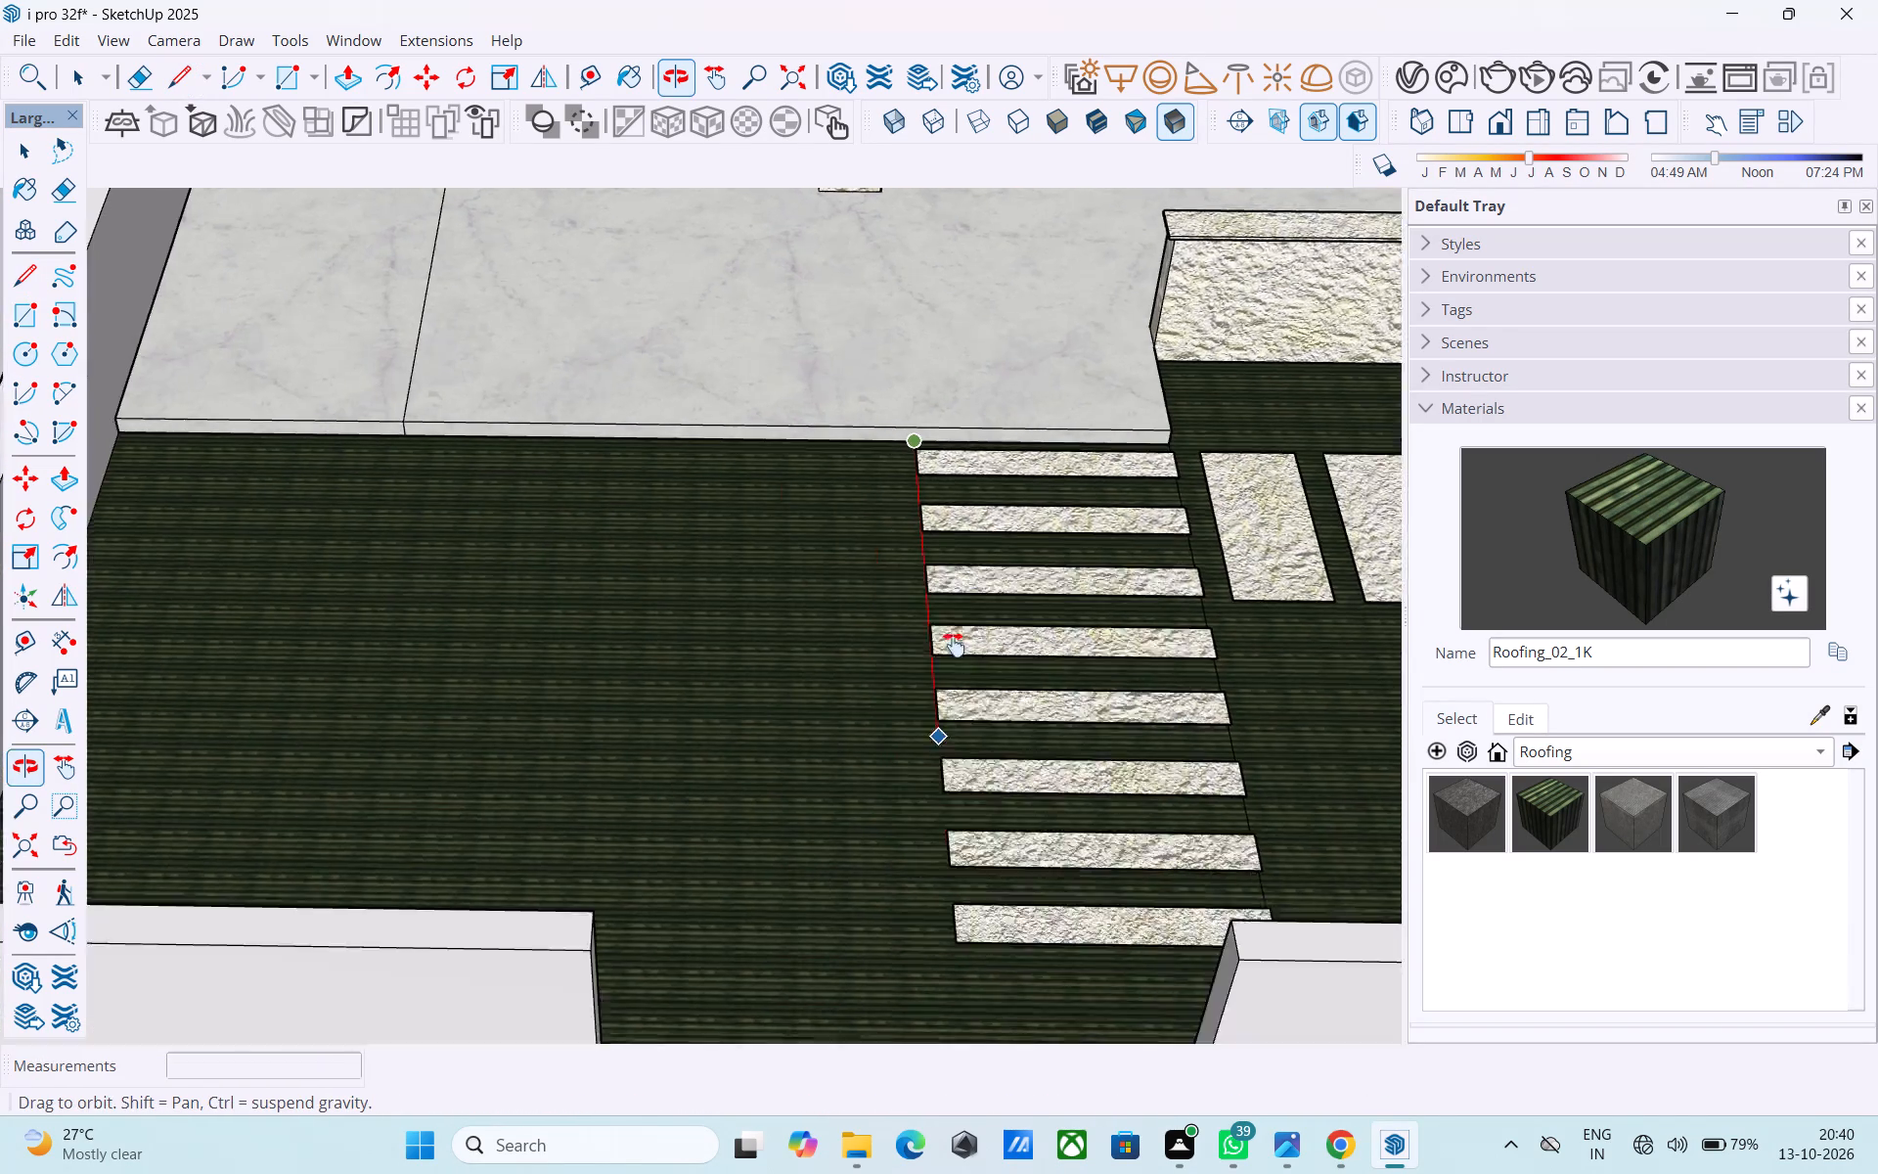
middle_click_drag(954, 645, 937, 494)
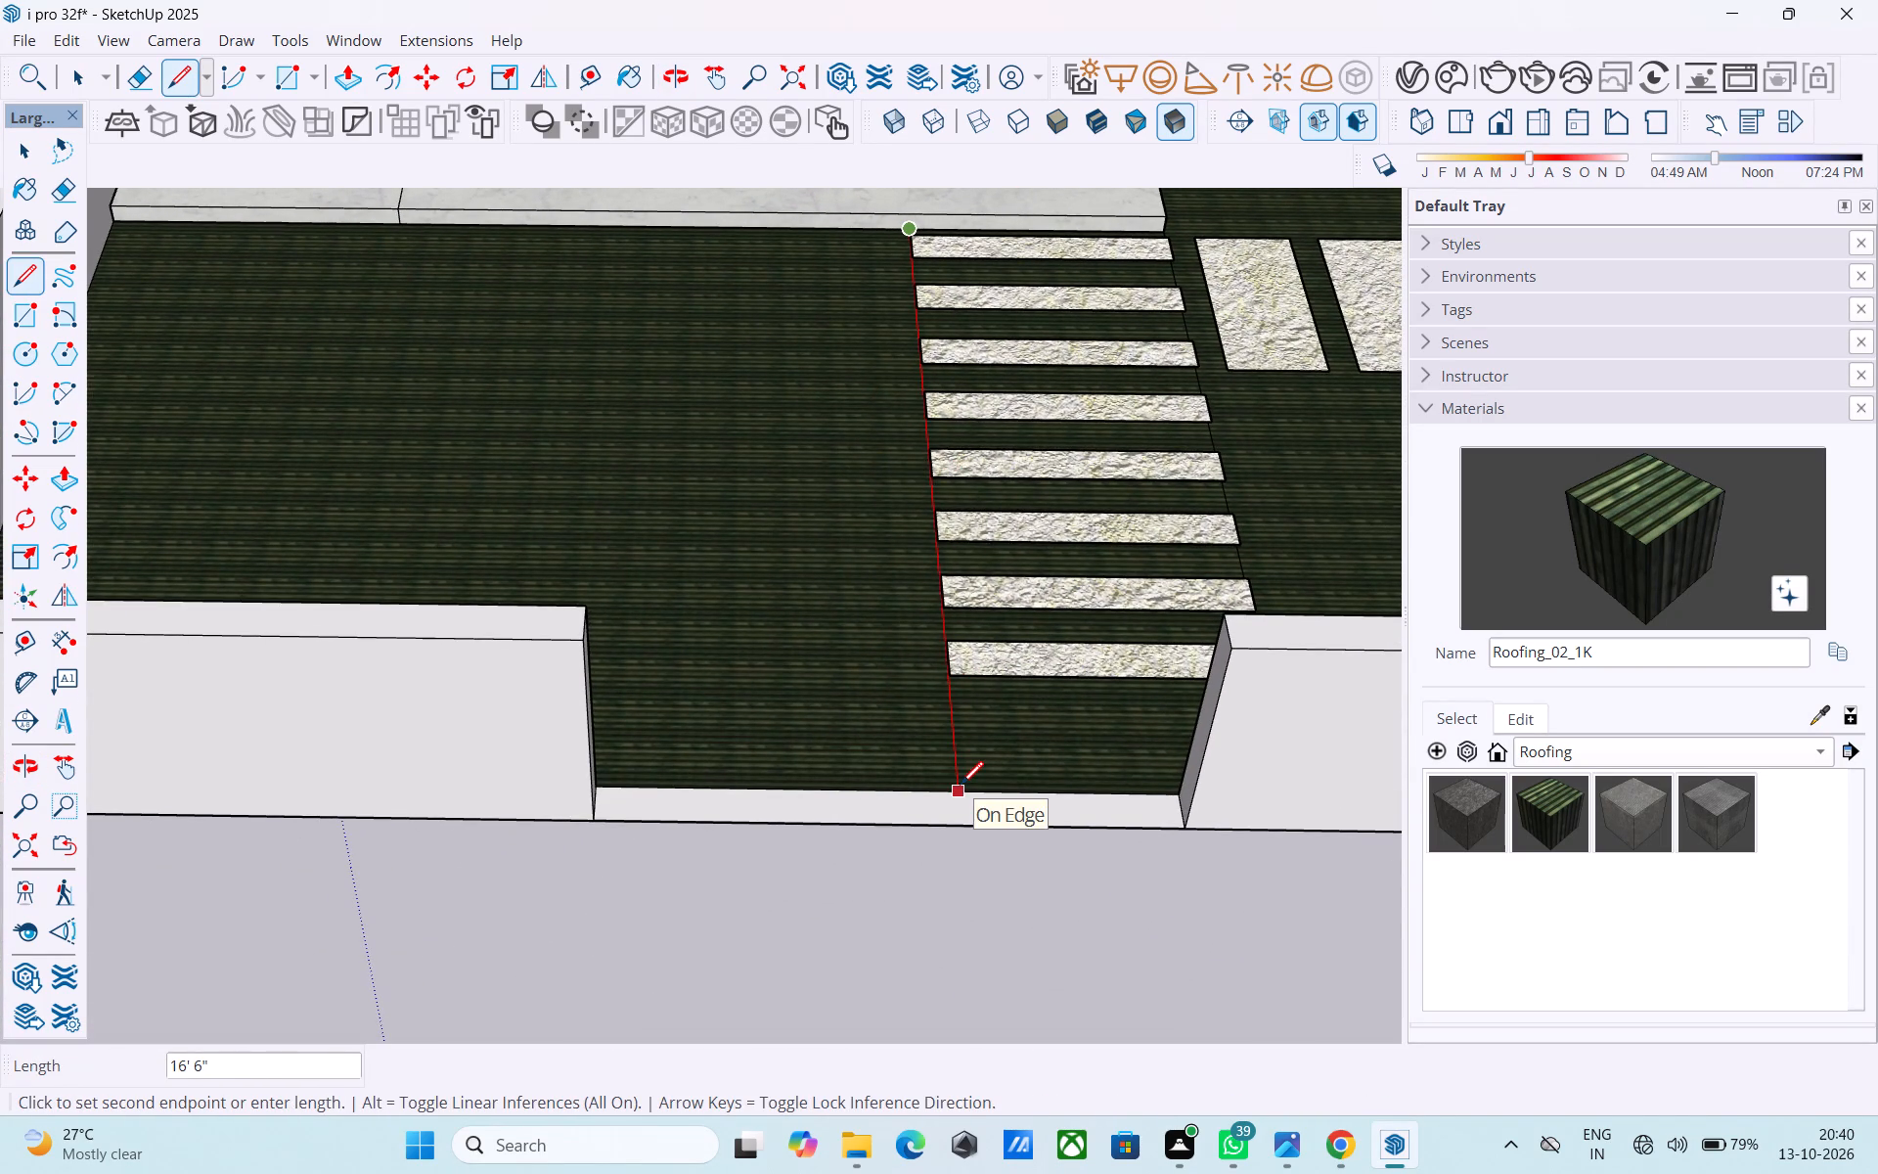
left_click(961, 787)
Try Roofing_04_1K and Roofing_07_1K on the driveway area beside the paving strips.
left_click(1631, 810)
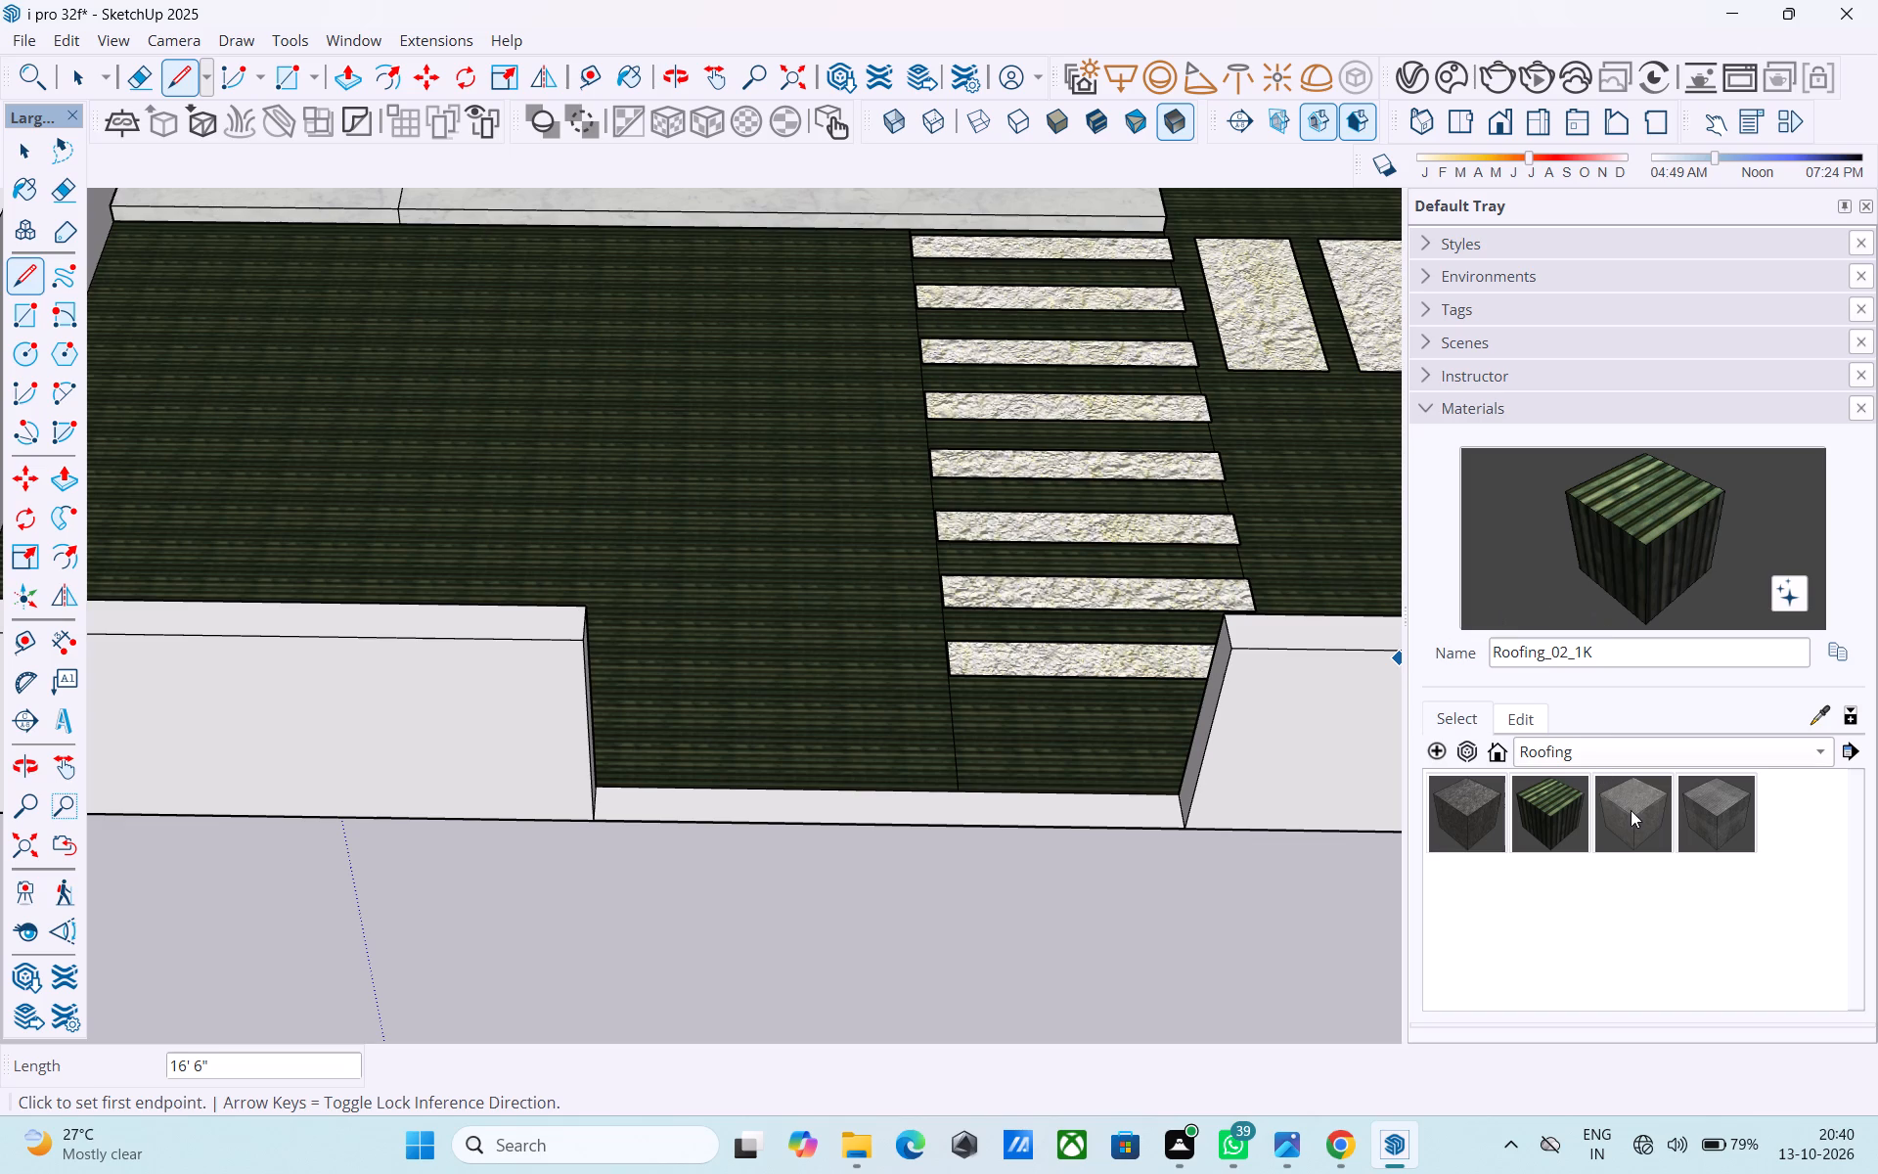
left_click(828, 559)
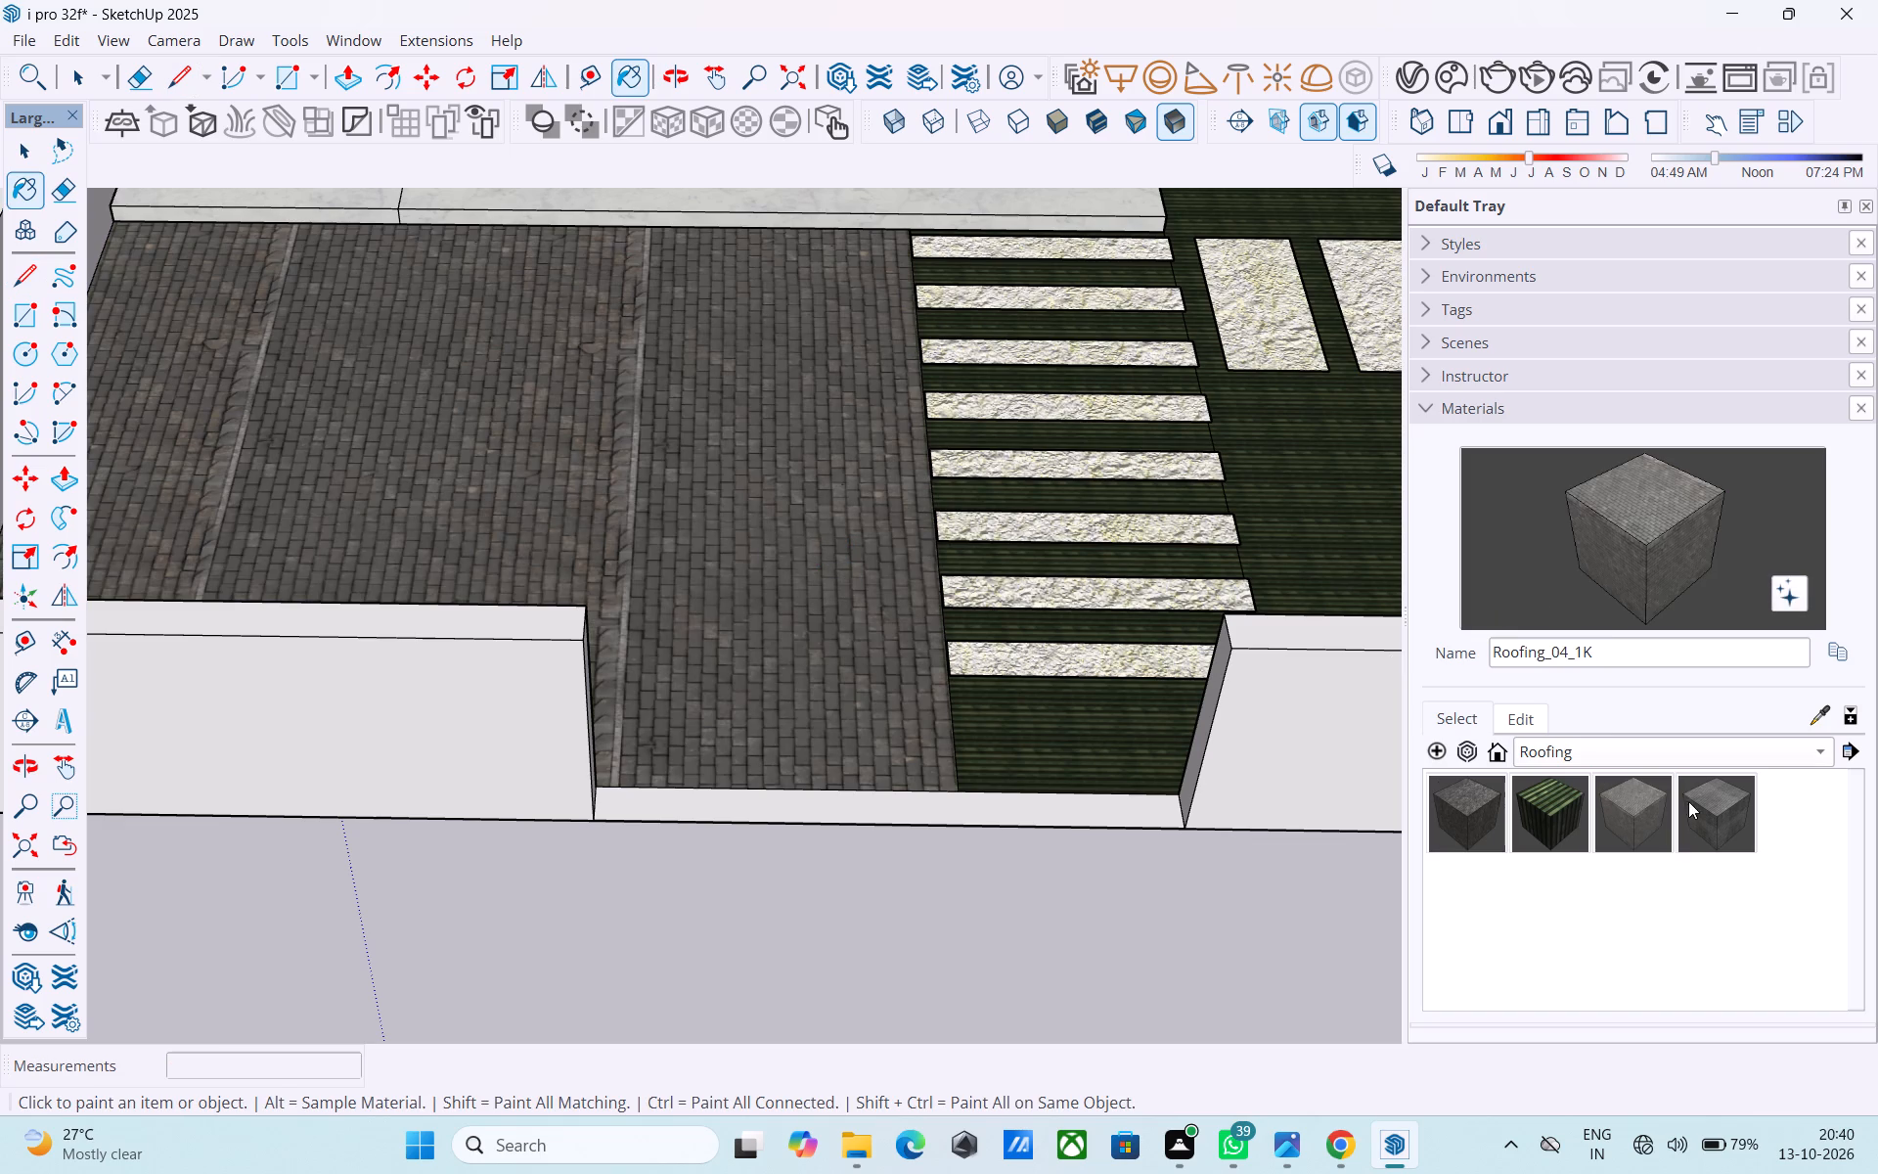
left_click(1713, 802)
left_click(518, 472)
Paint the driveway area beside the paving strips with Roofing_01_1K1.
left_click(1472, 814)
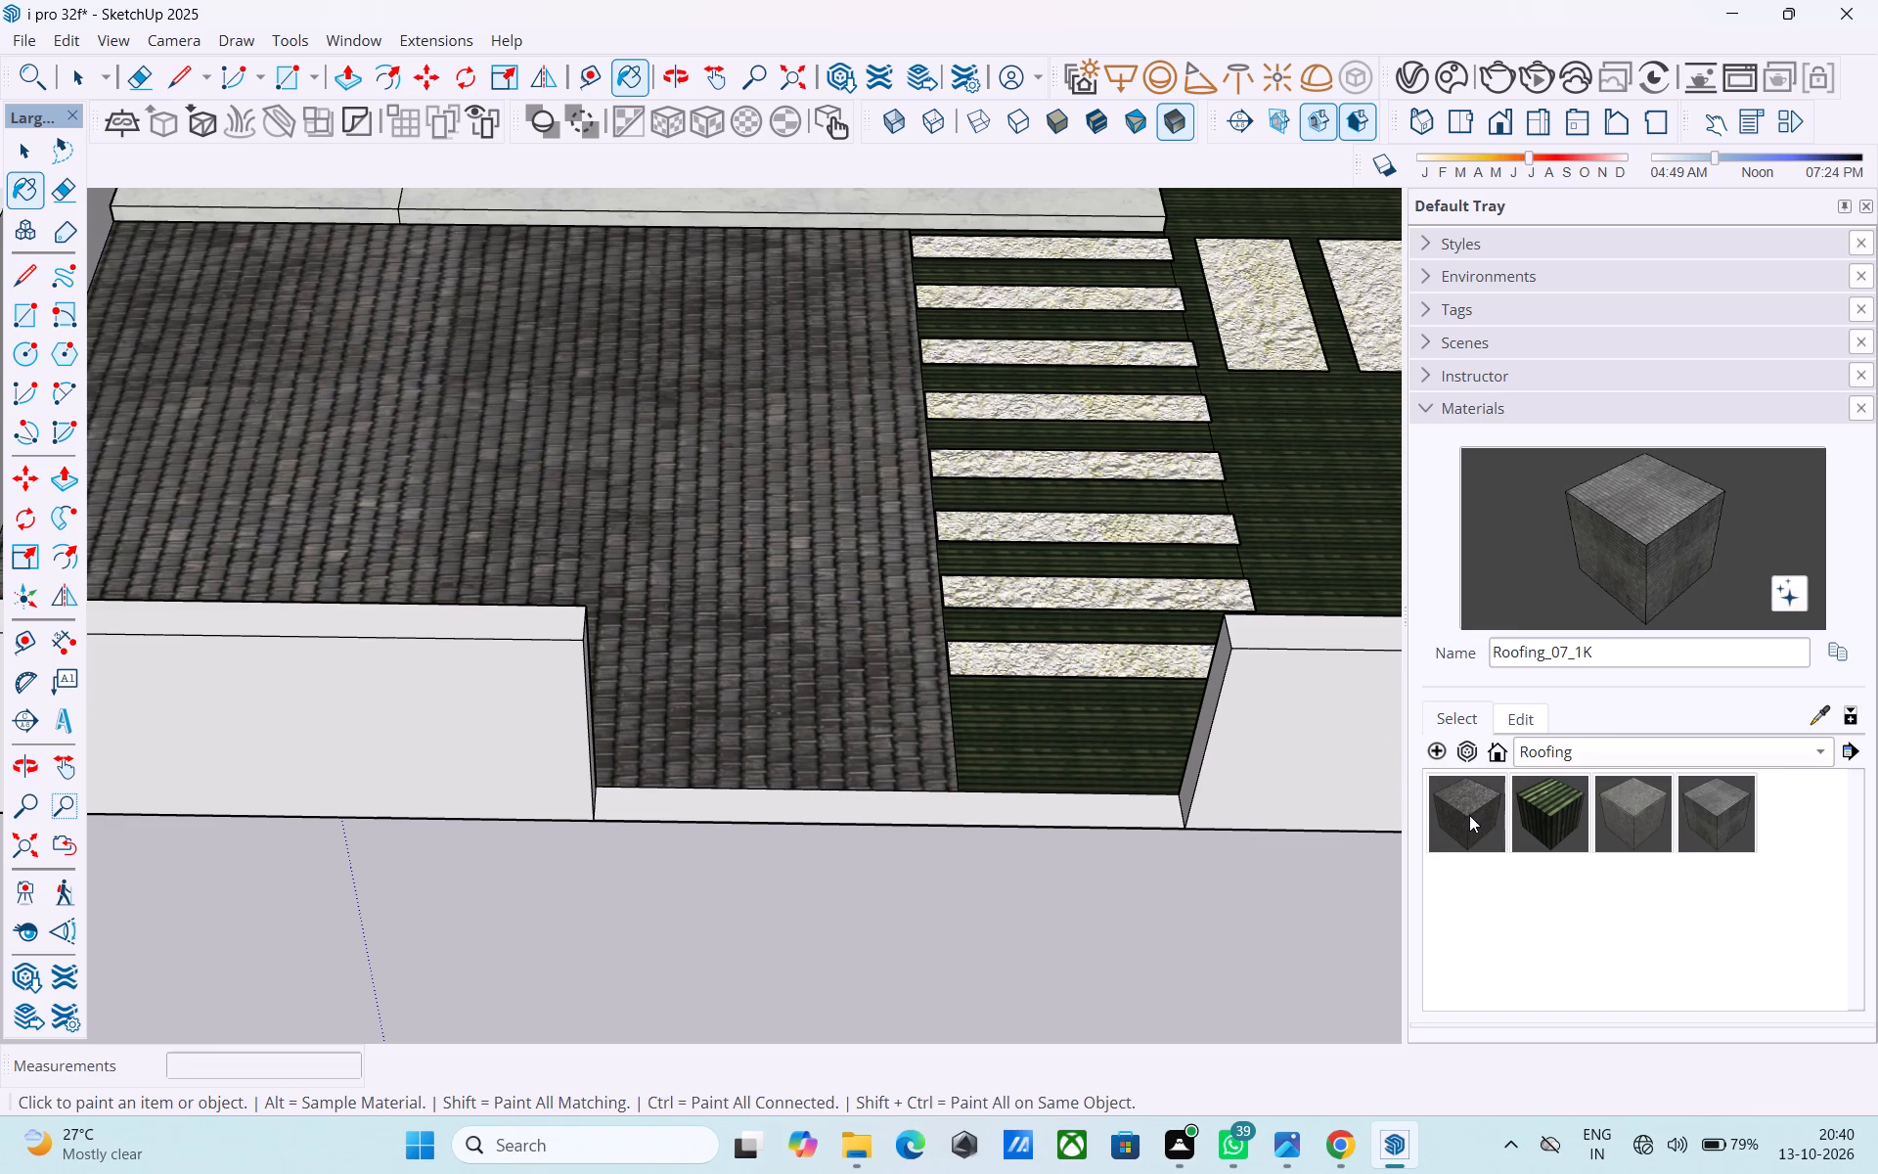
left_click(525, 387)
scroll(572, 426, "down", 5)
middle_click_drag(570, 433, 559, 378)
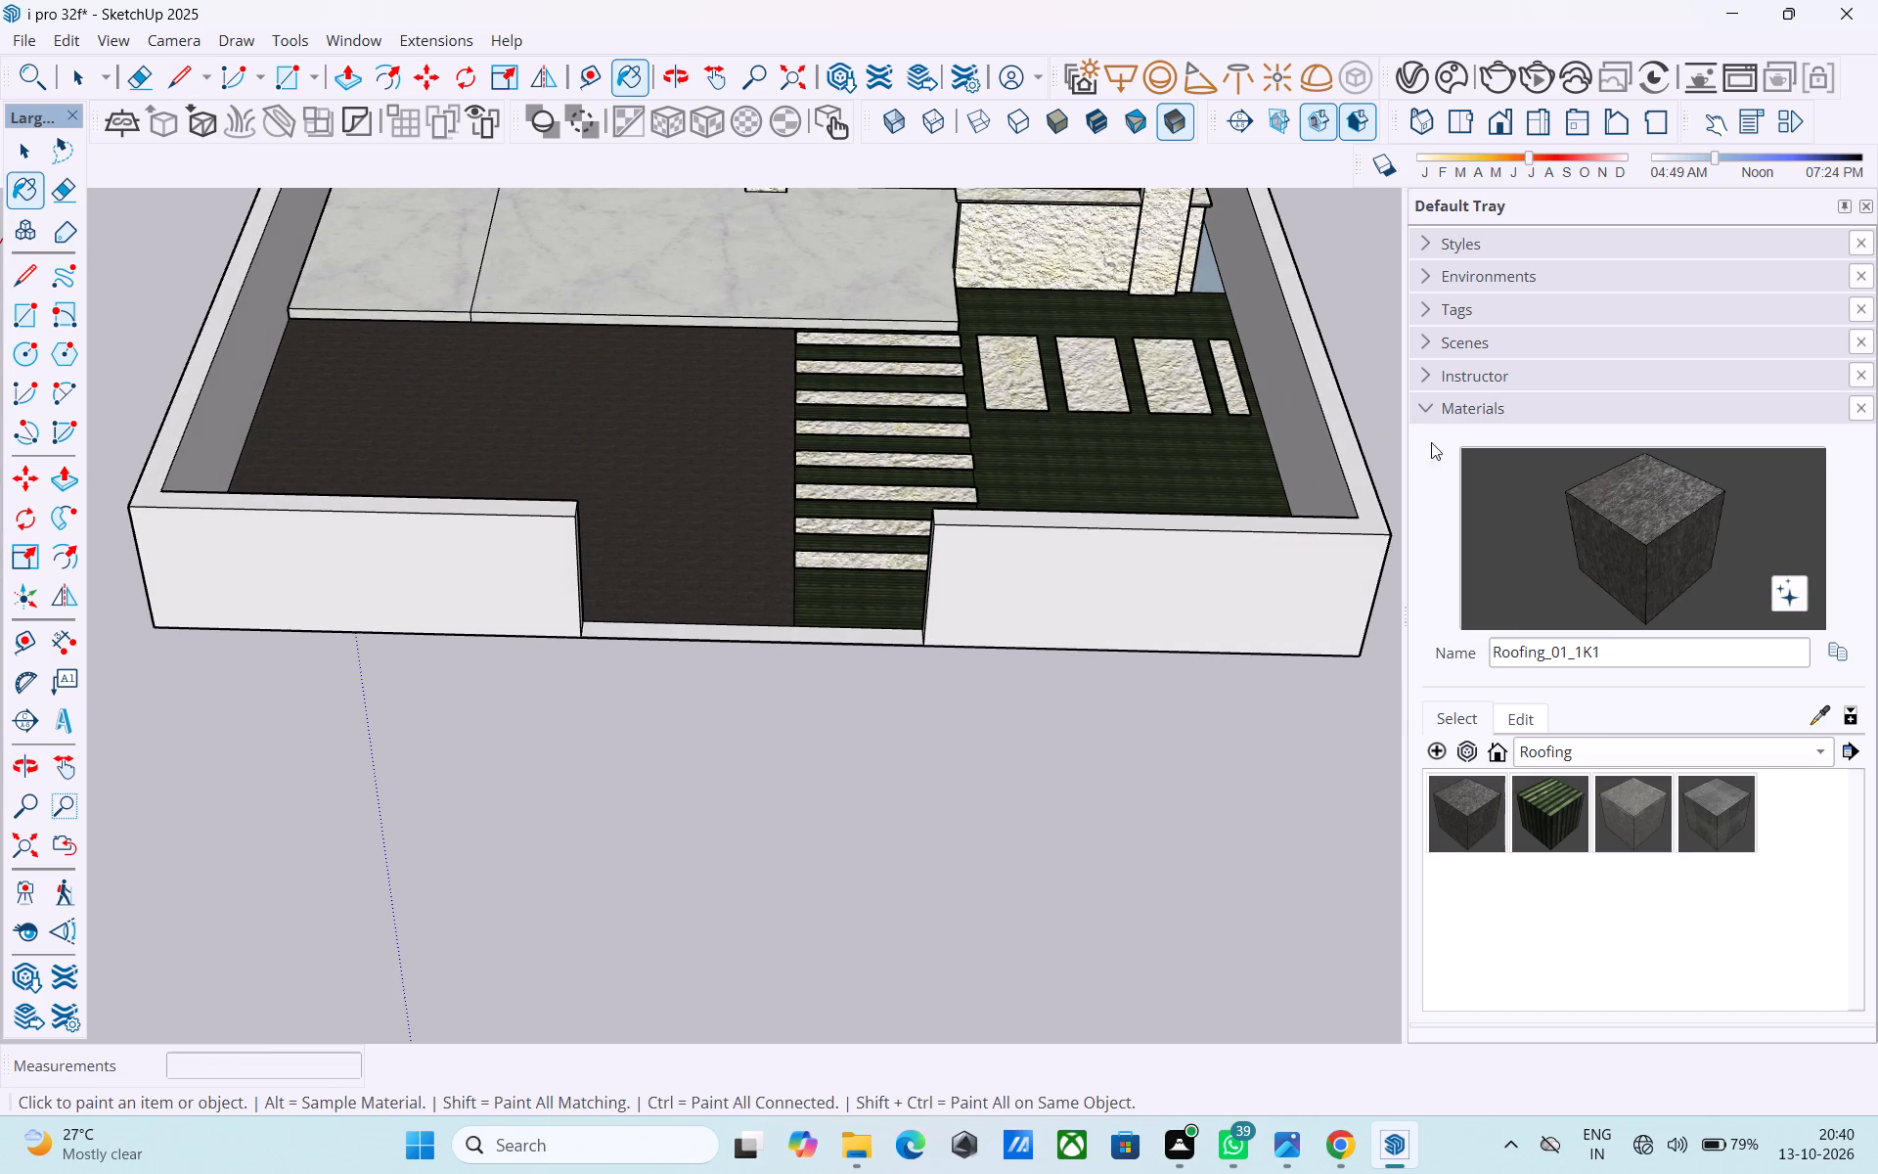
Lighten the driveway material Roofing_01_1K1 to a pale grey-brown by raising its colour brightness.
left_click(1534, 715)
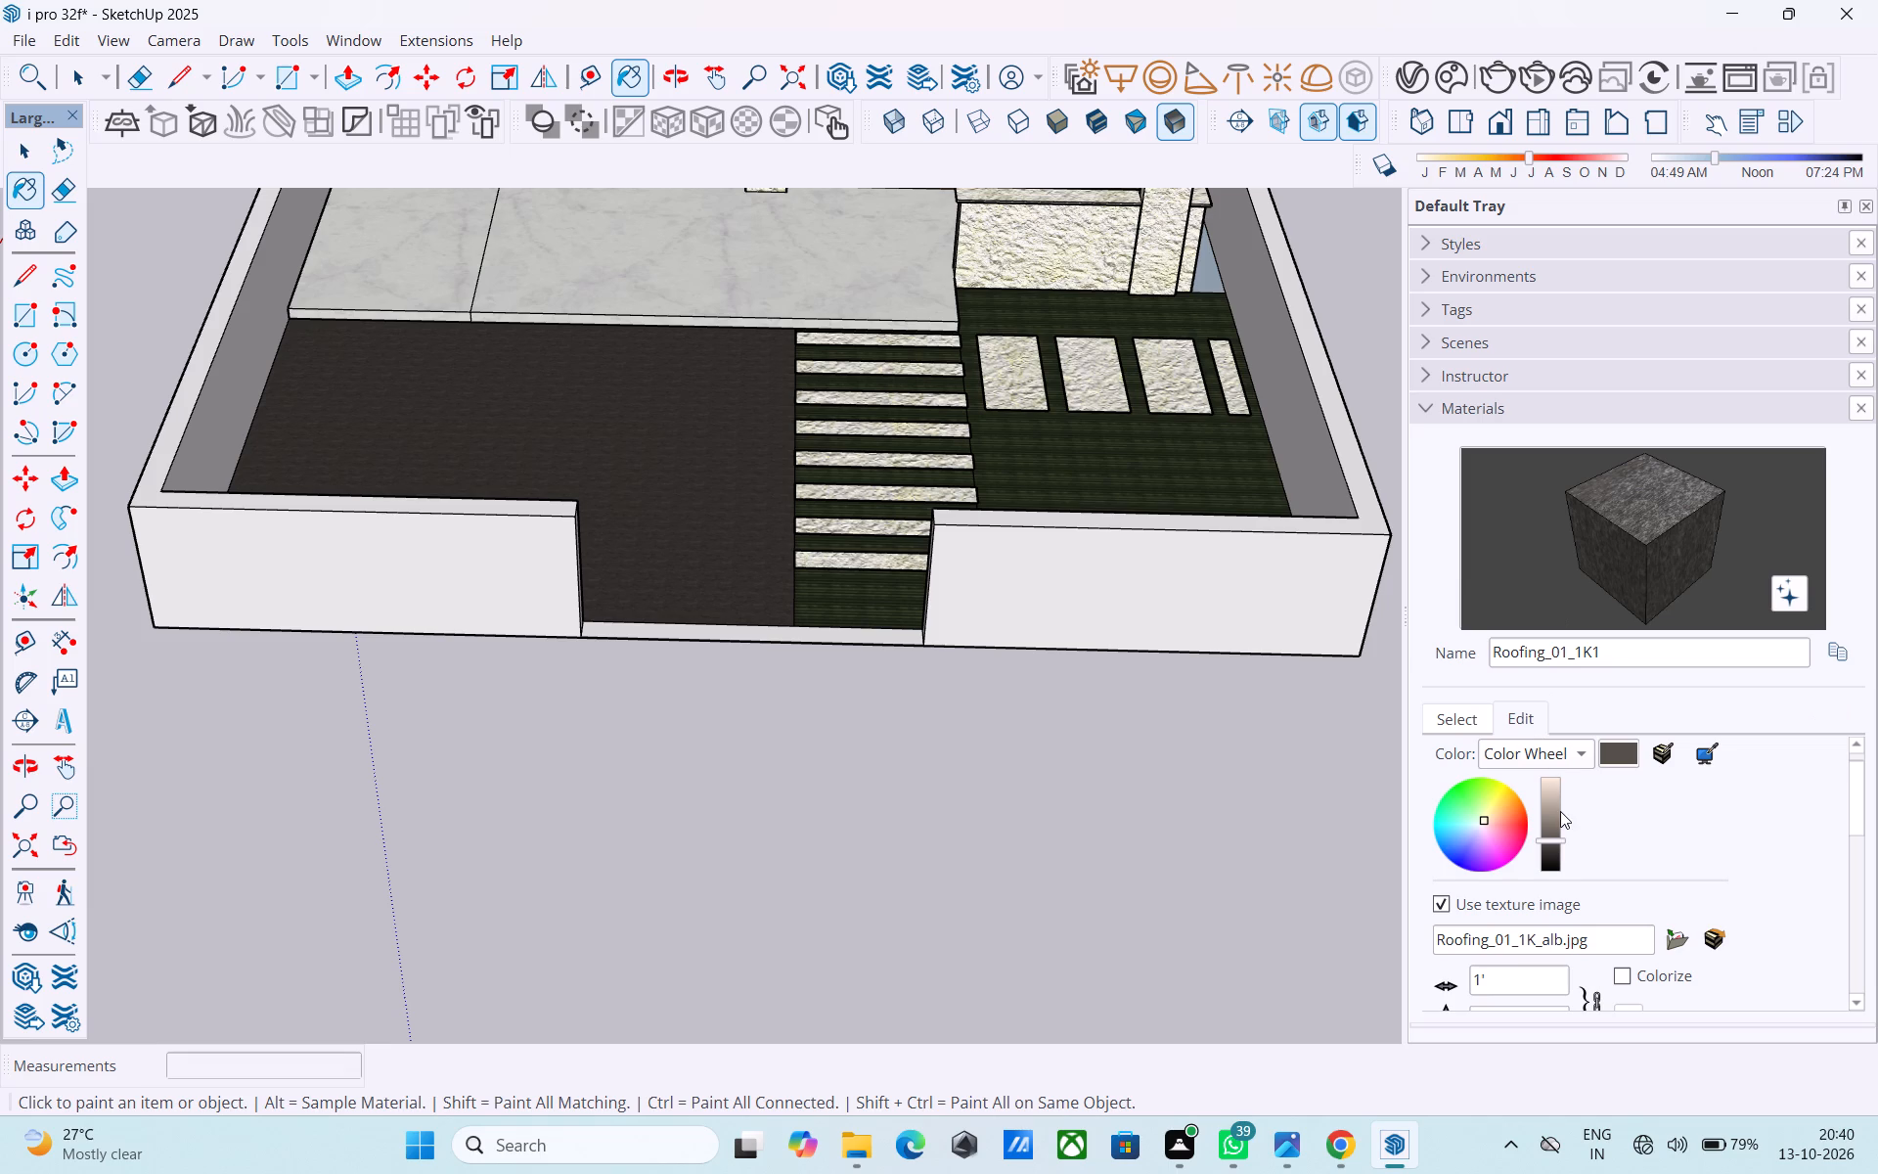
left_click_drag(1553, 836, 1535, 754)
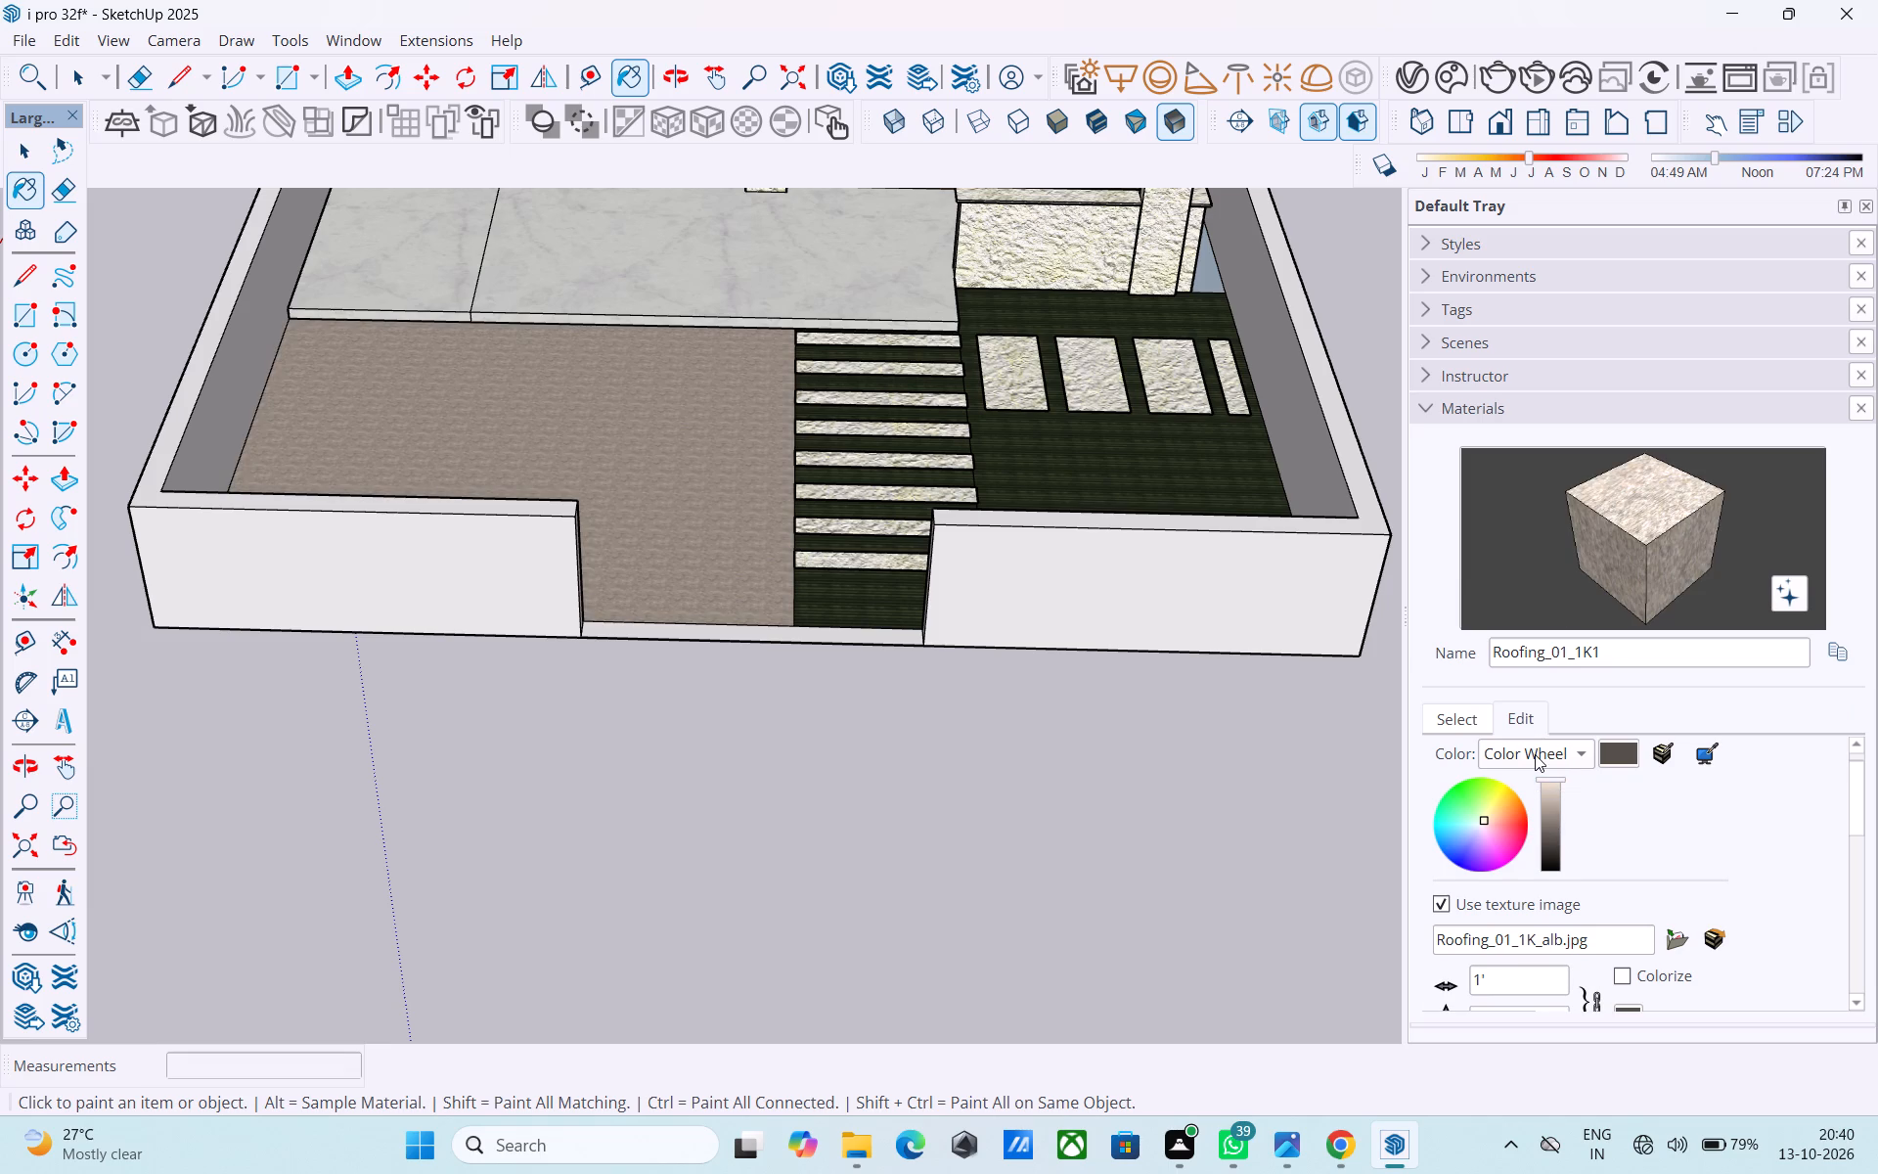
left_click_drag(1535, 754, 1535, 752)
middle_click_drag(992, 687, 785, 518)
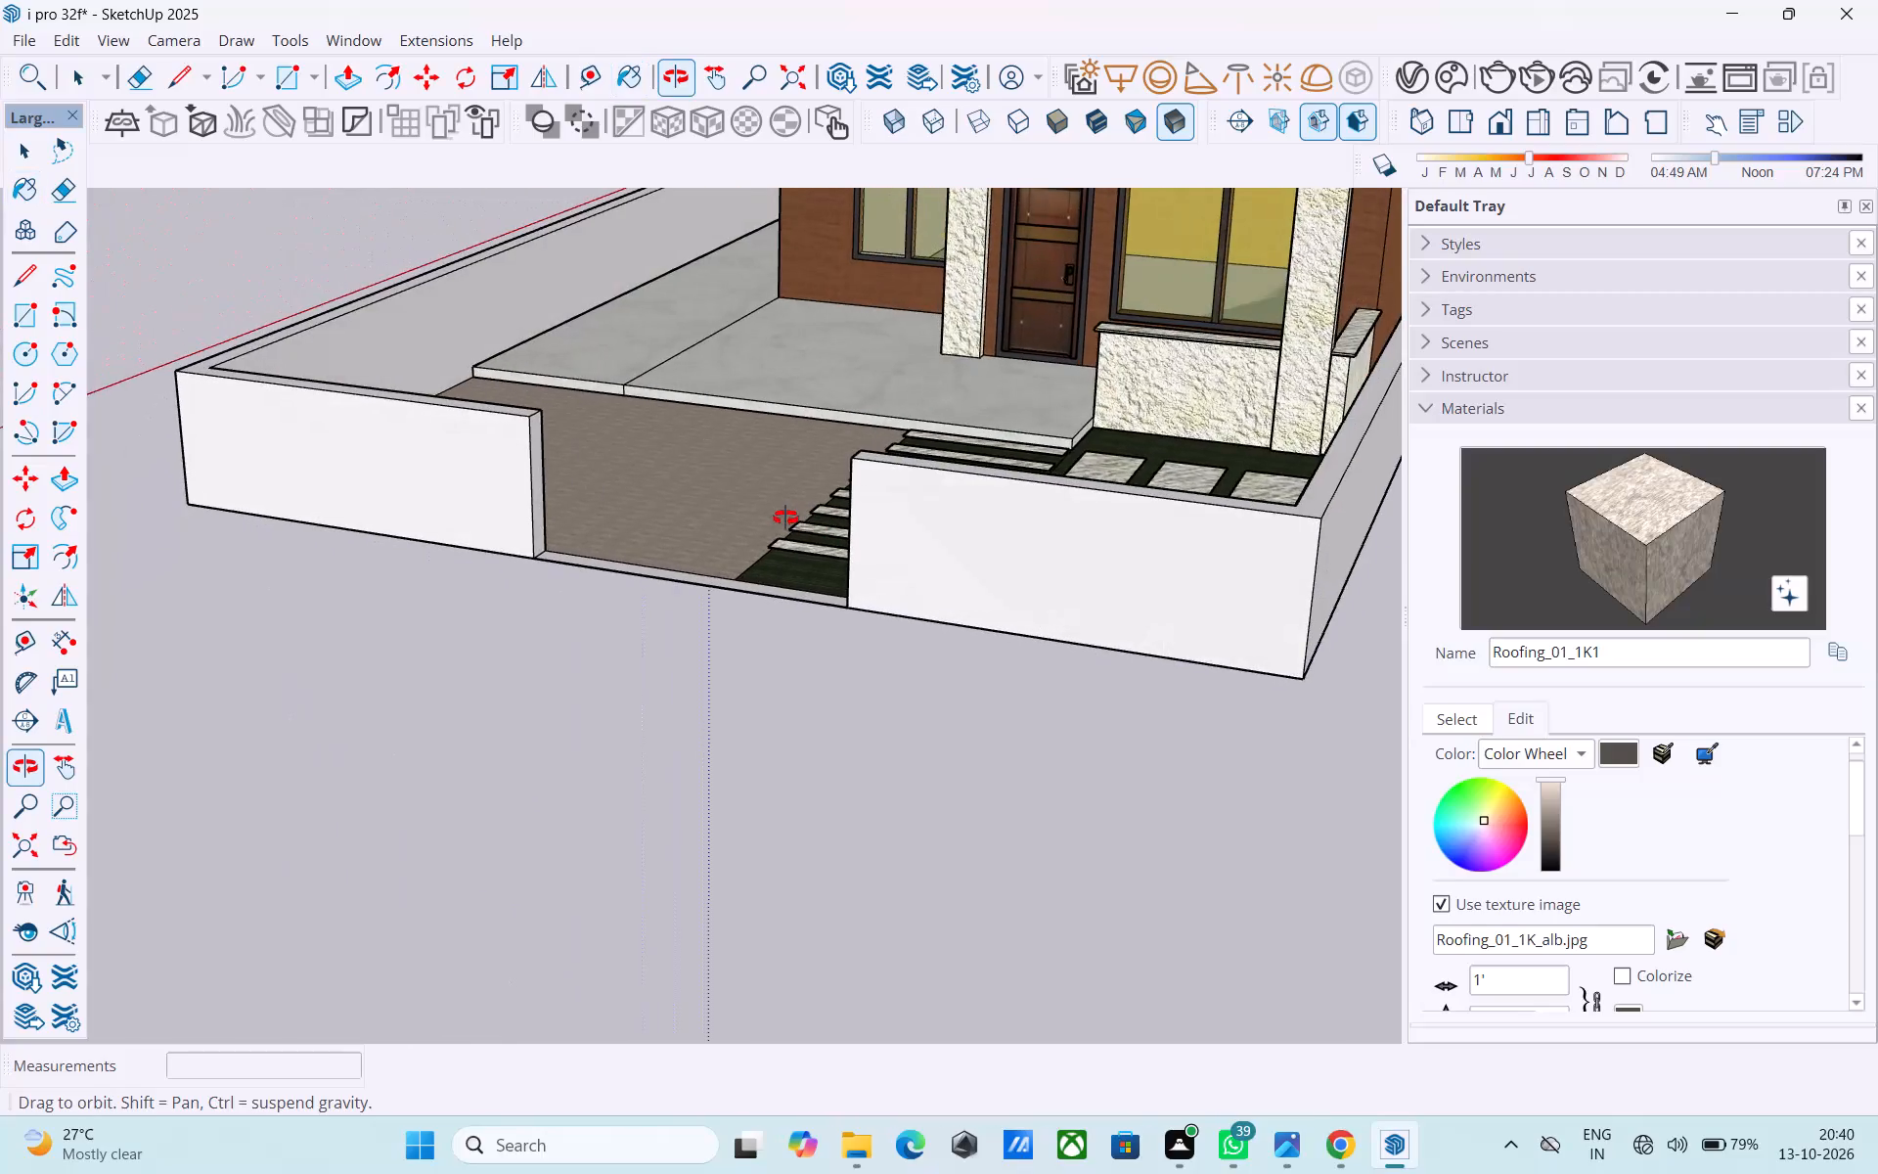
middle_click_drag(785, 518, 789, 616)
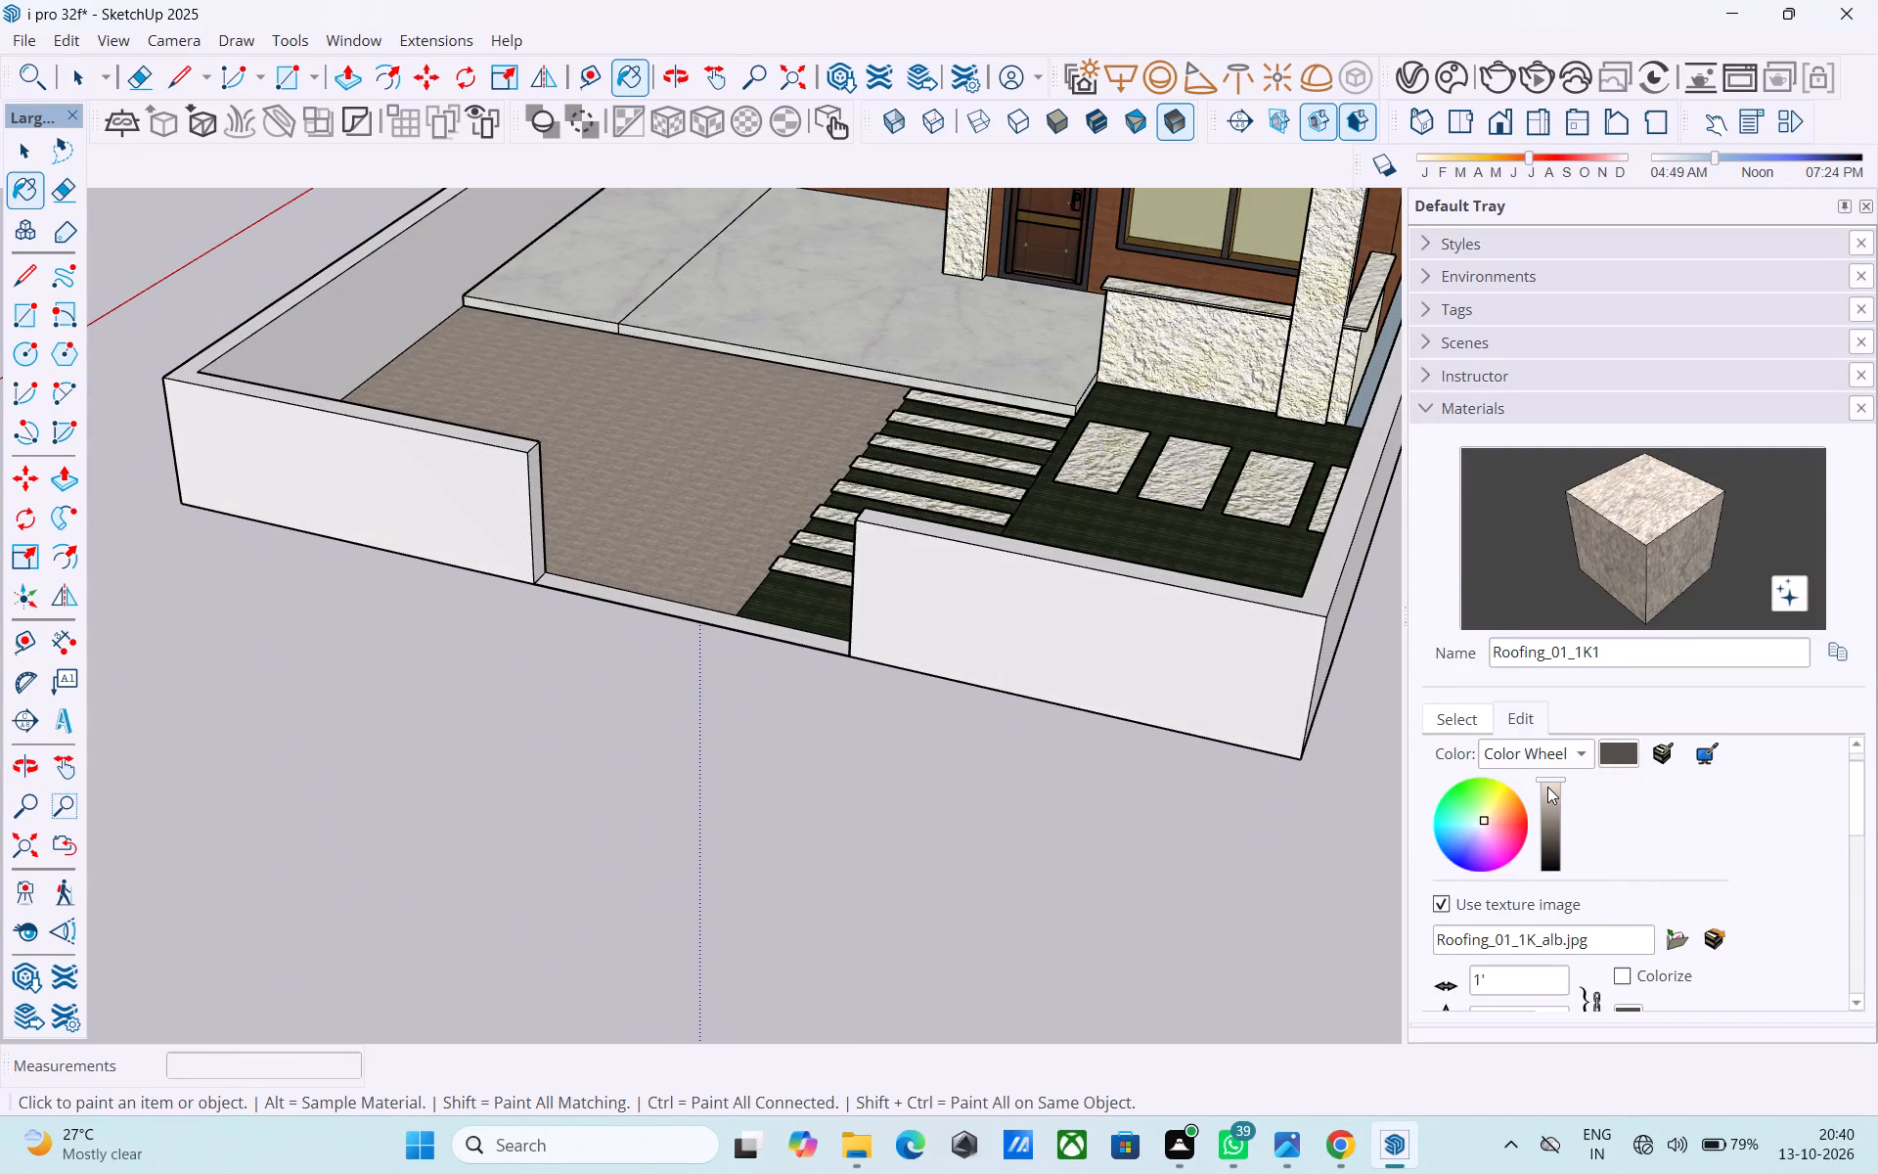
left_click(1547, 787)
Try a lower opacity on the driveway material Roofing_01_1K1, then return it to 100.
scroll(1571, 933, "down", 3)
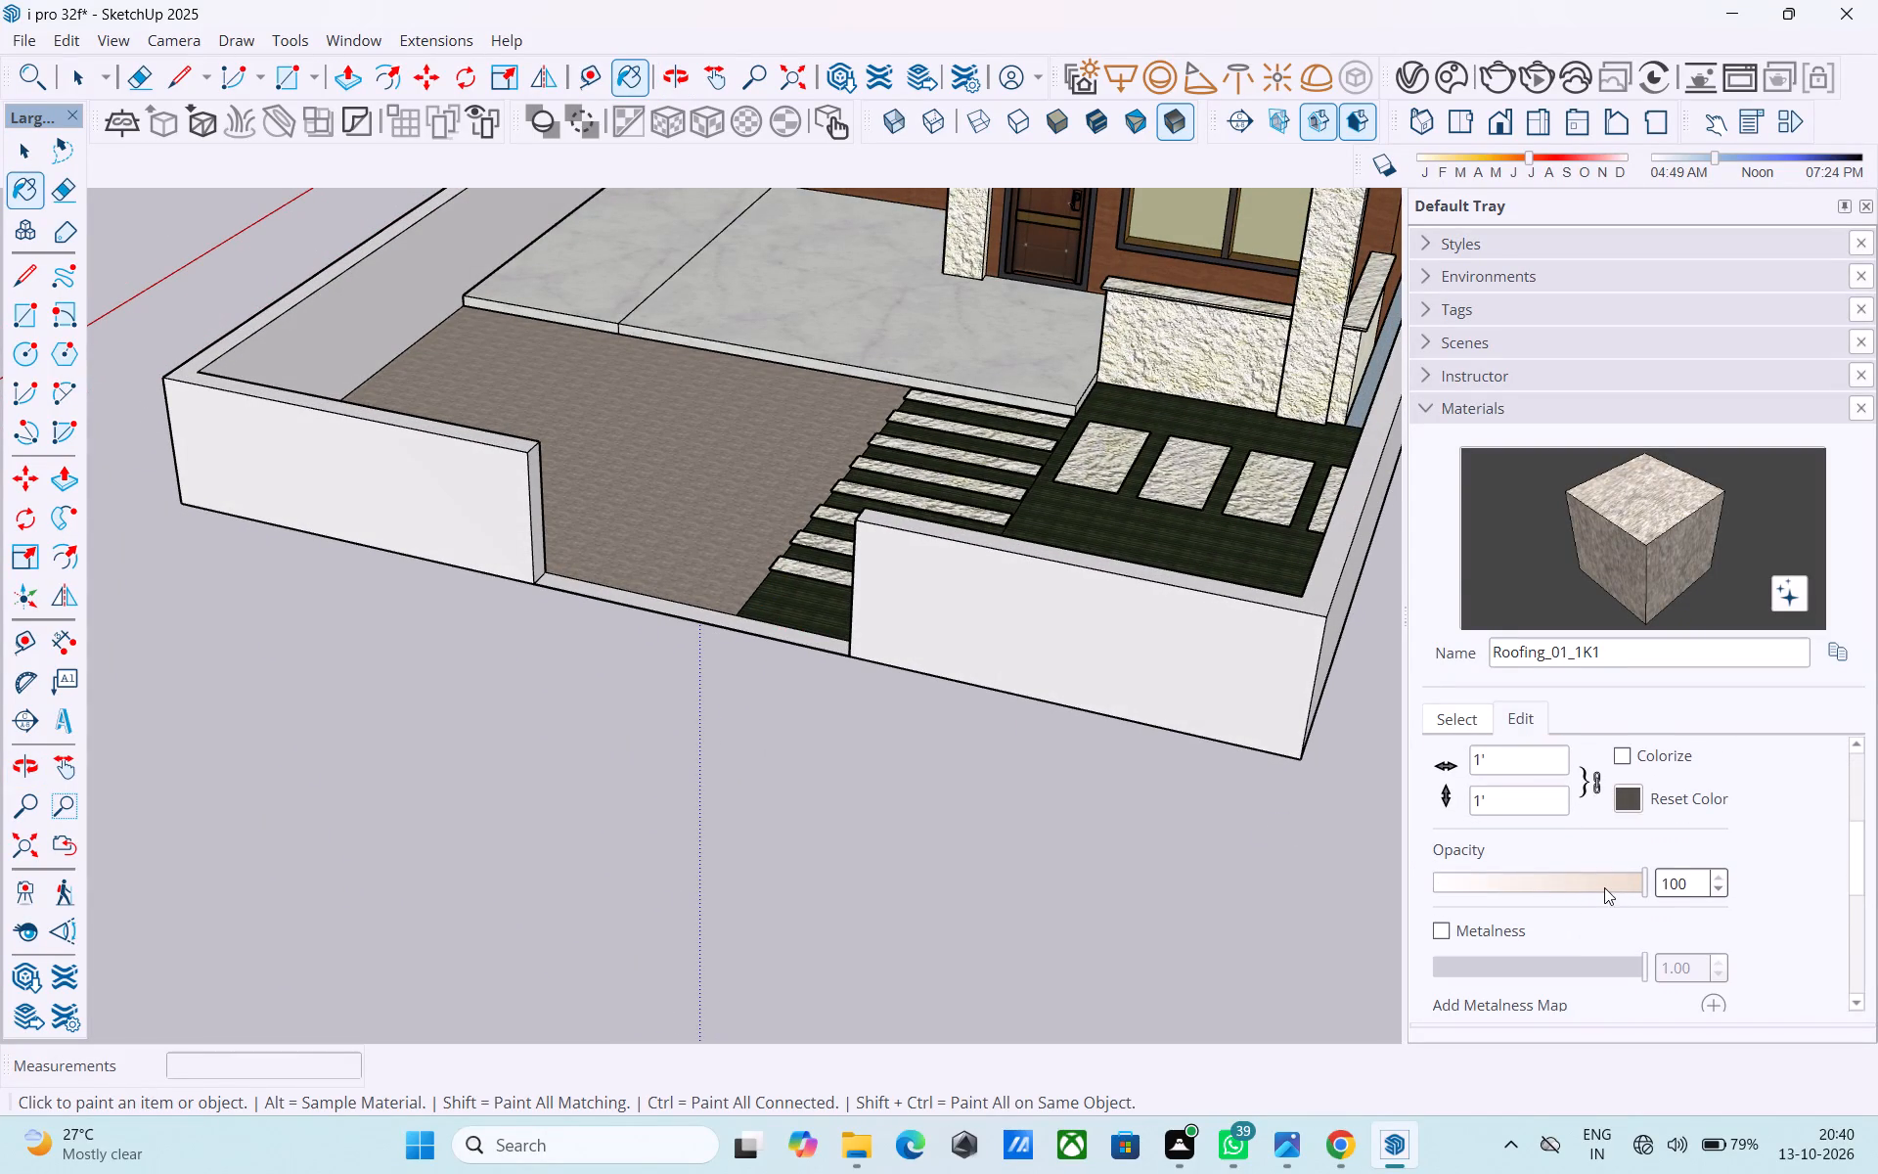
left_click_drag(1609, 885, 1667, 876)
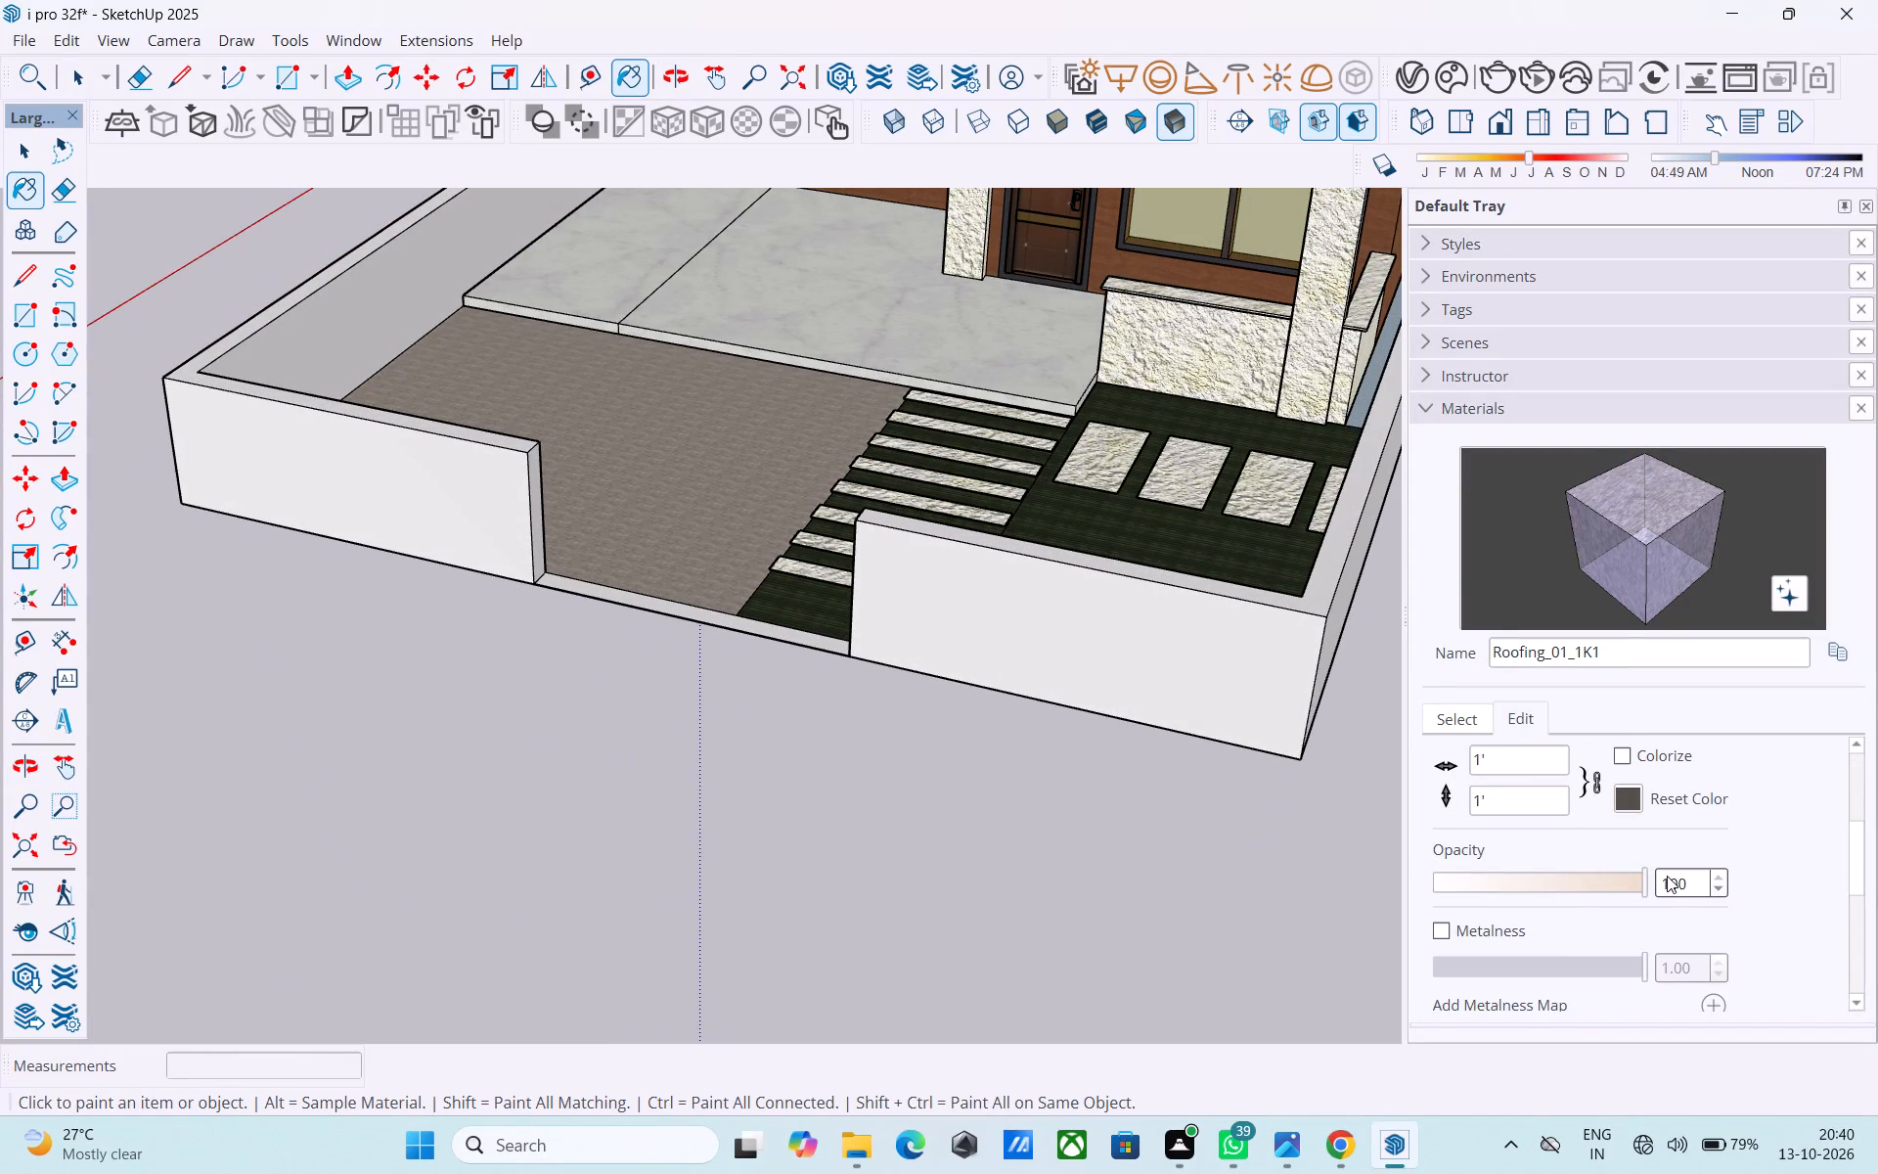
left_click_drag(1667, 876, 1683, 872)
Try several roughness levels on the driveway material Roofing_01_1K1 and set the roughness to 0.00.
scroll(1626, 966, "down", 2)
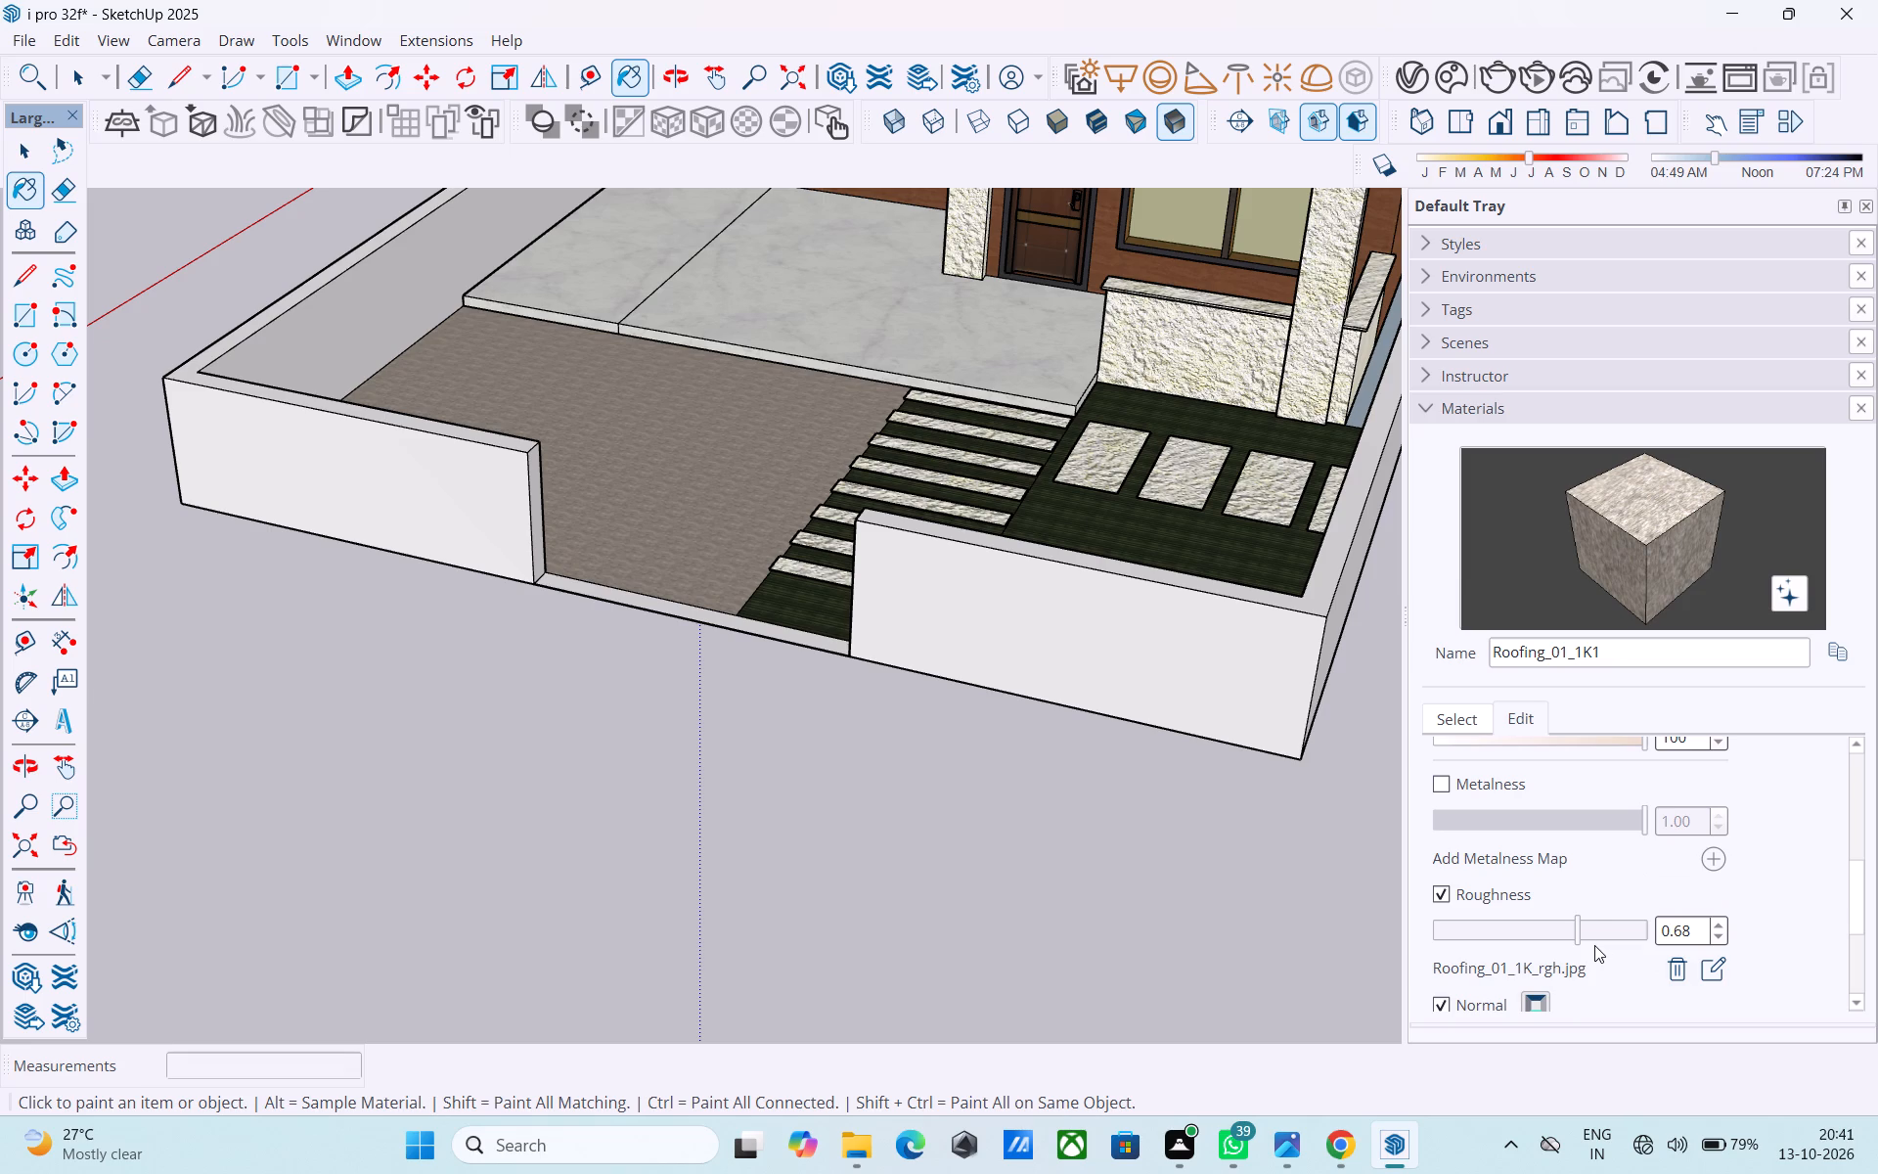
left_click_drag(1576, 935, 1469, 960)
left_click_drag(1469, 960, 1337, 950)
left_click_drag(1337, 950, 1619, 887)
scroll(635, 453, "up", 11)
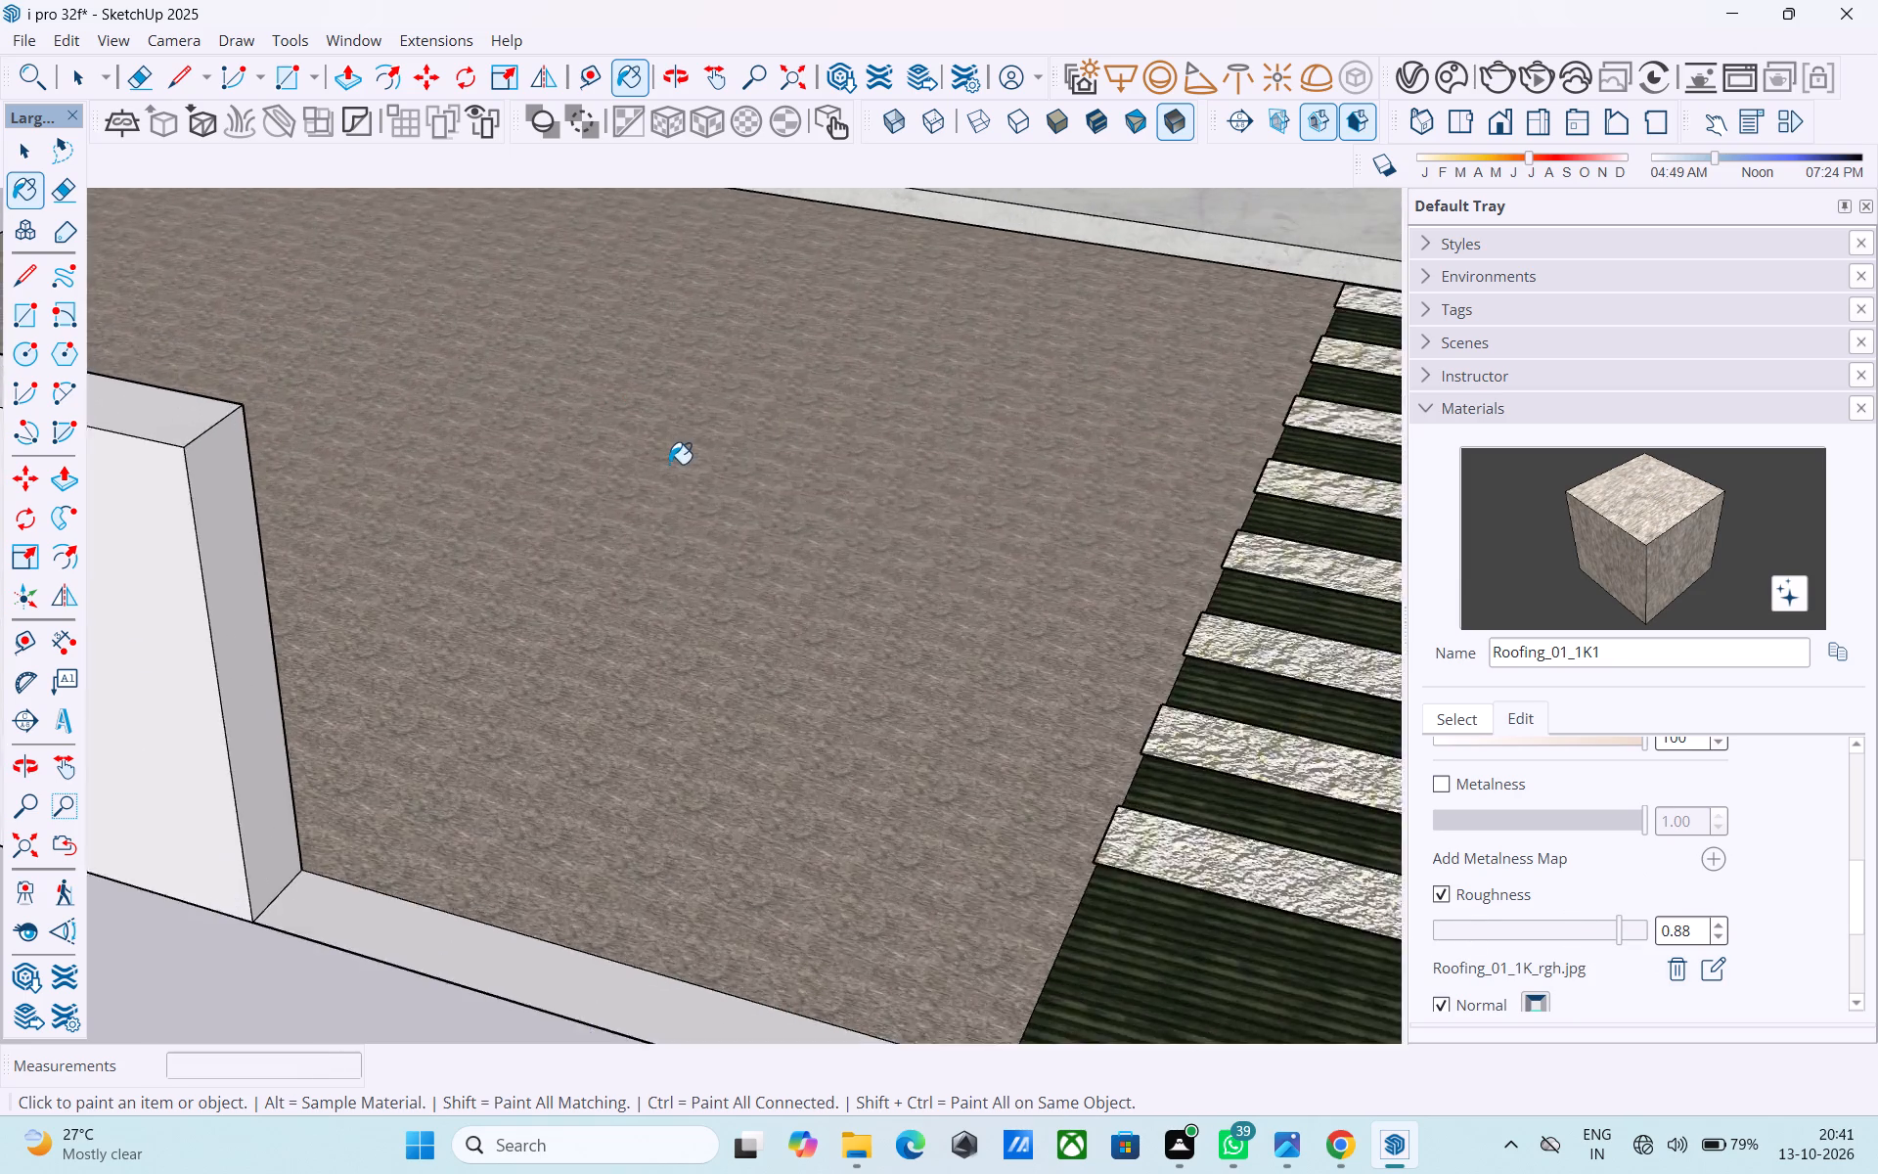
scroll(669, 464, "up", 10)
left_click_drag(1529, 929, 1362, 888)
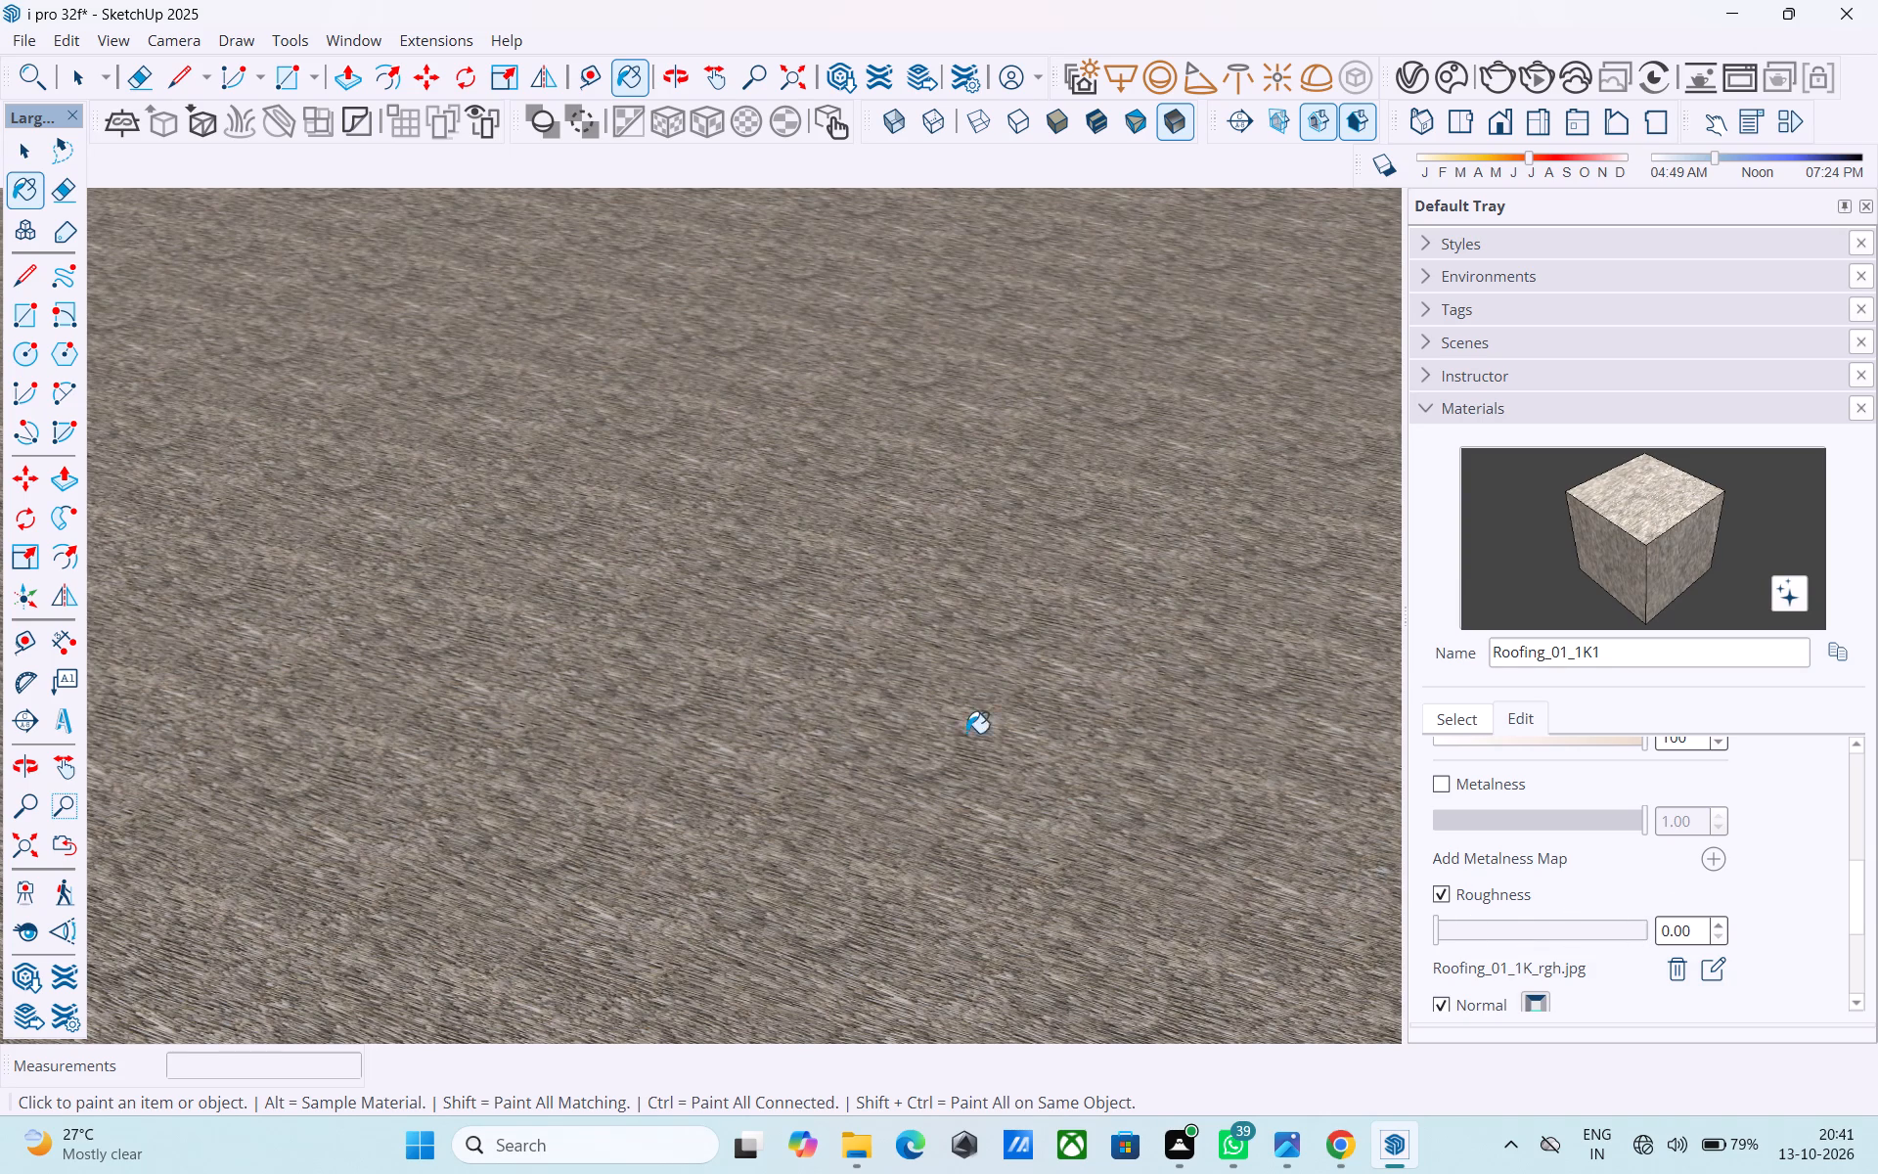
Try a much stronger normal map on the driveway material, then set its normal strength to 0.23.
scroll(965, 733, "down", 18)
scroll(1436, 873, "down", 1)
scroll(1529, 891, "down", 1)
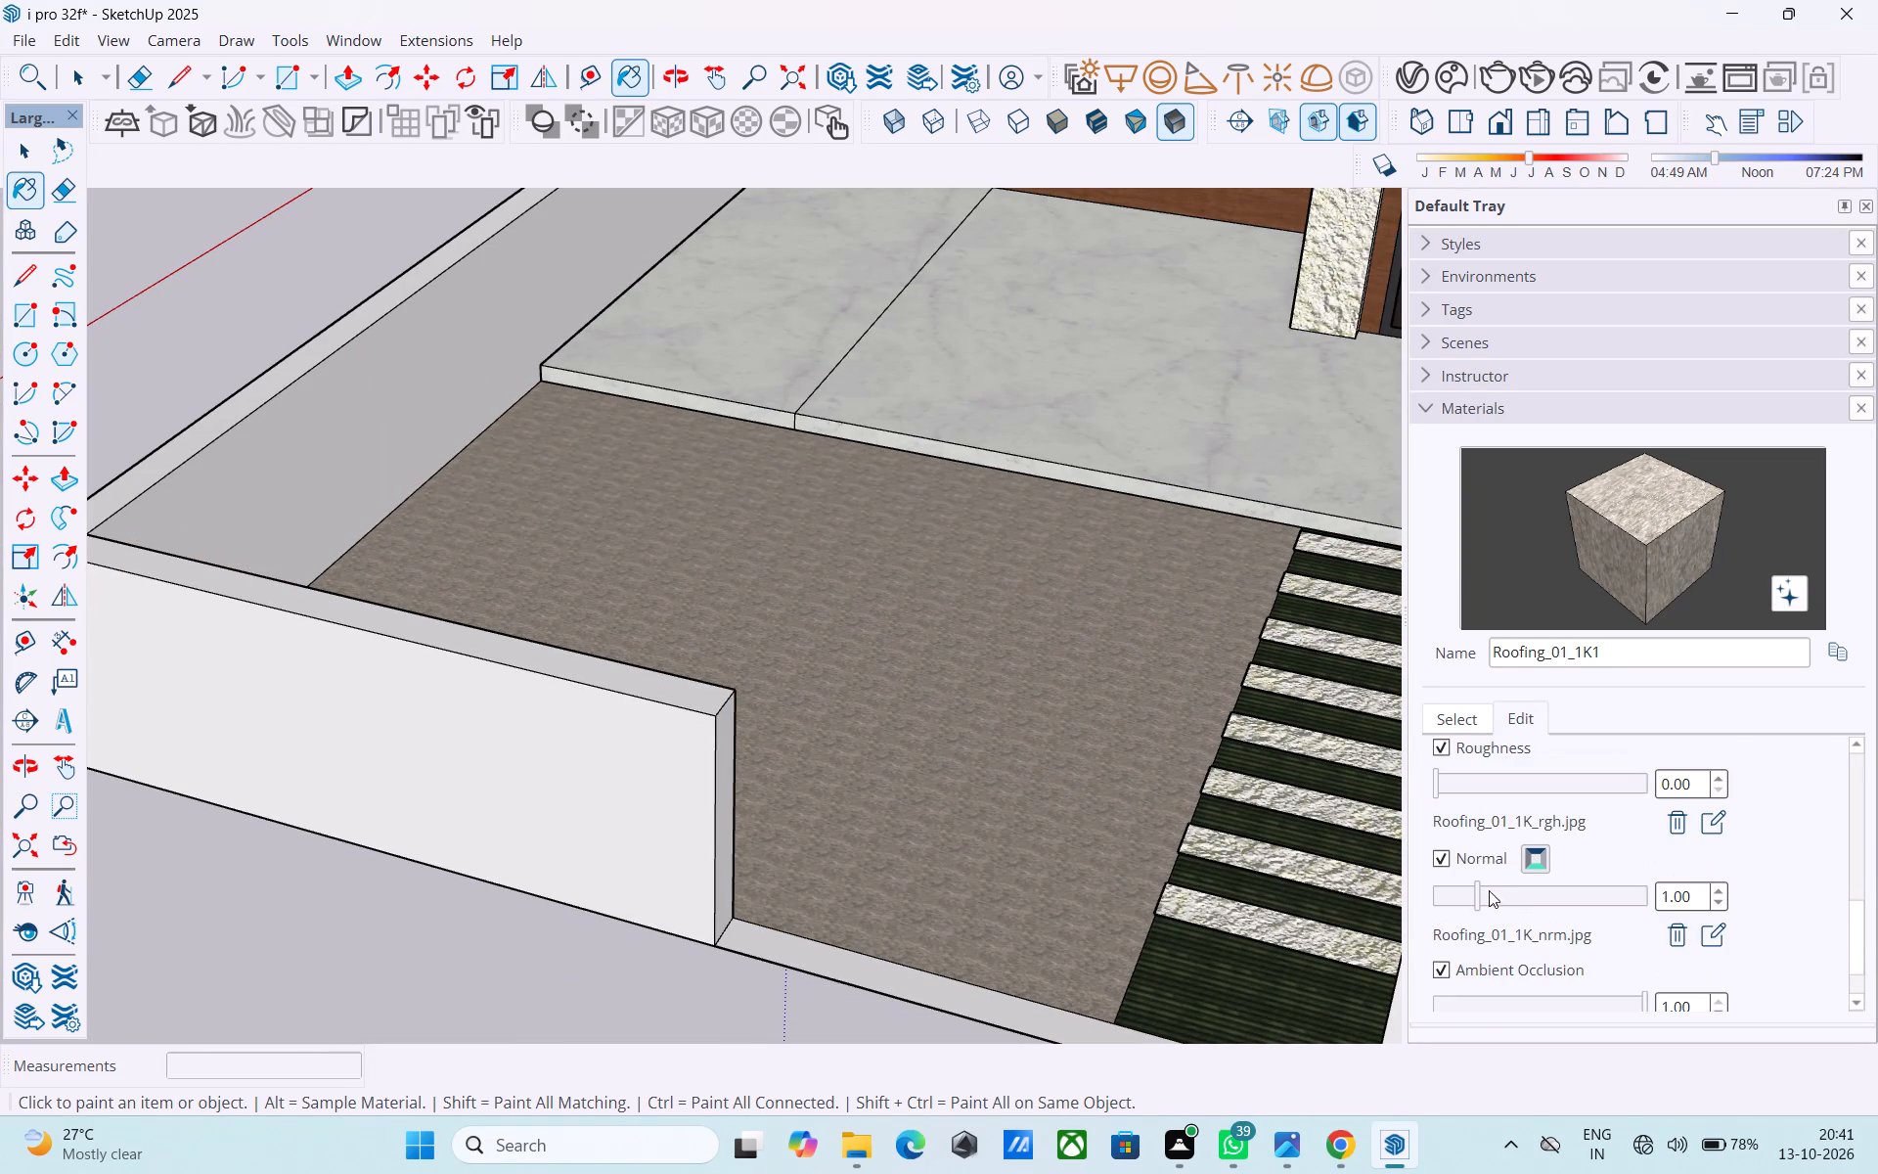
left_click_drag(1478, 894, 1663, 890)
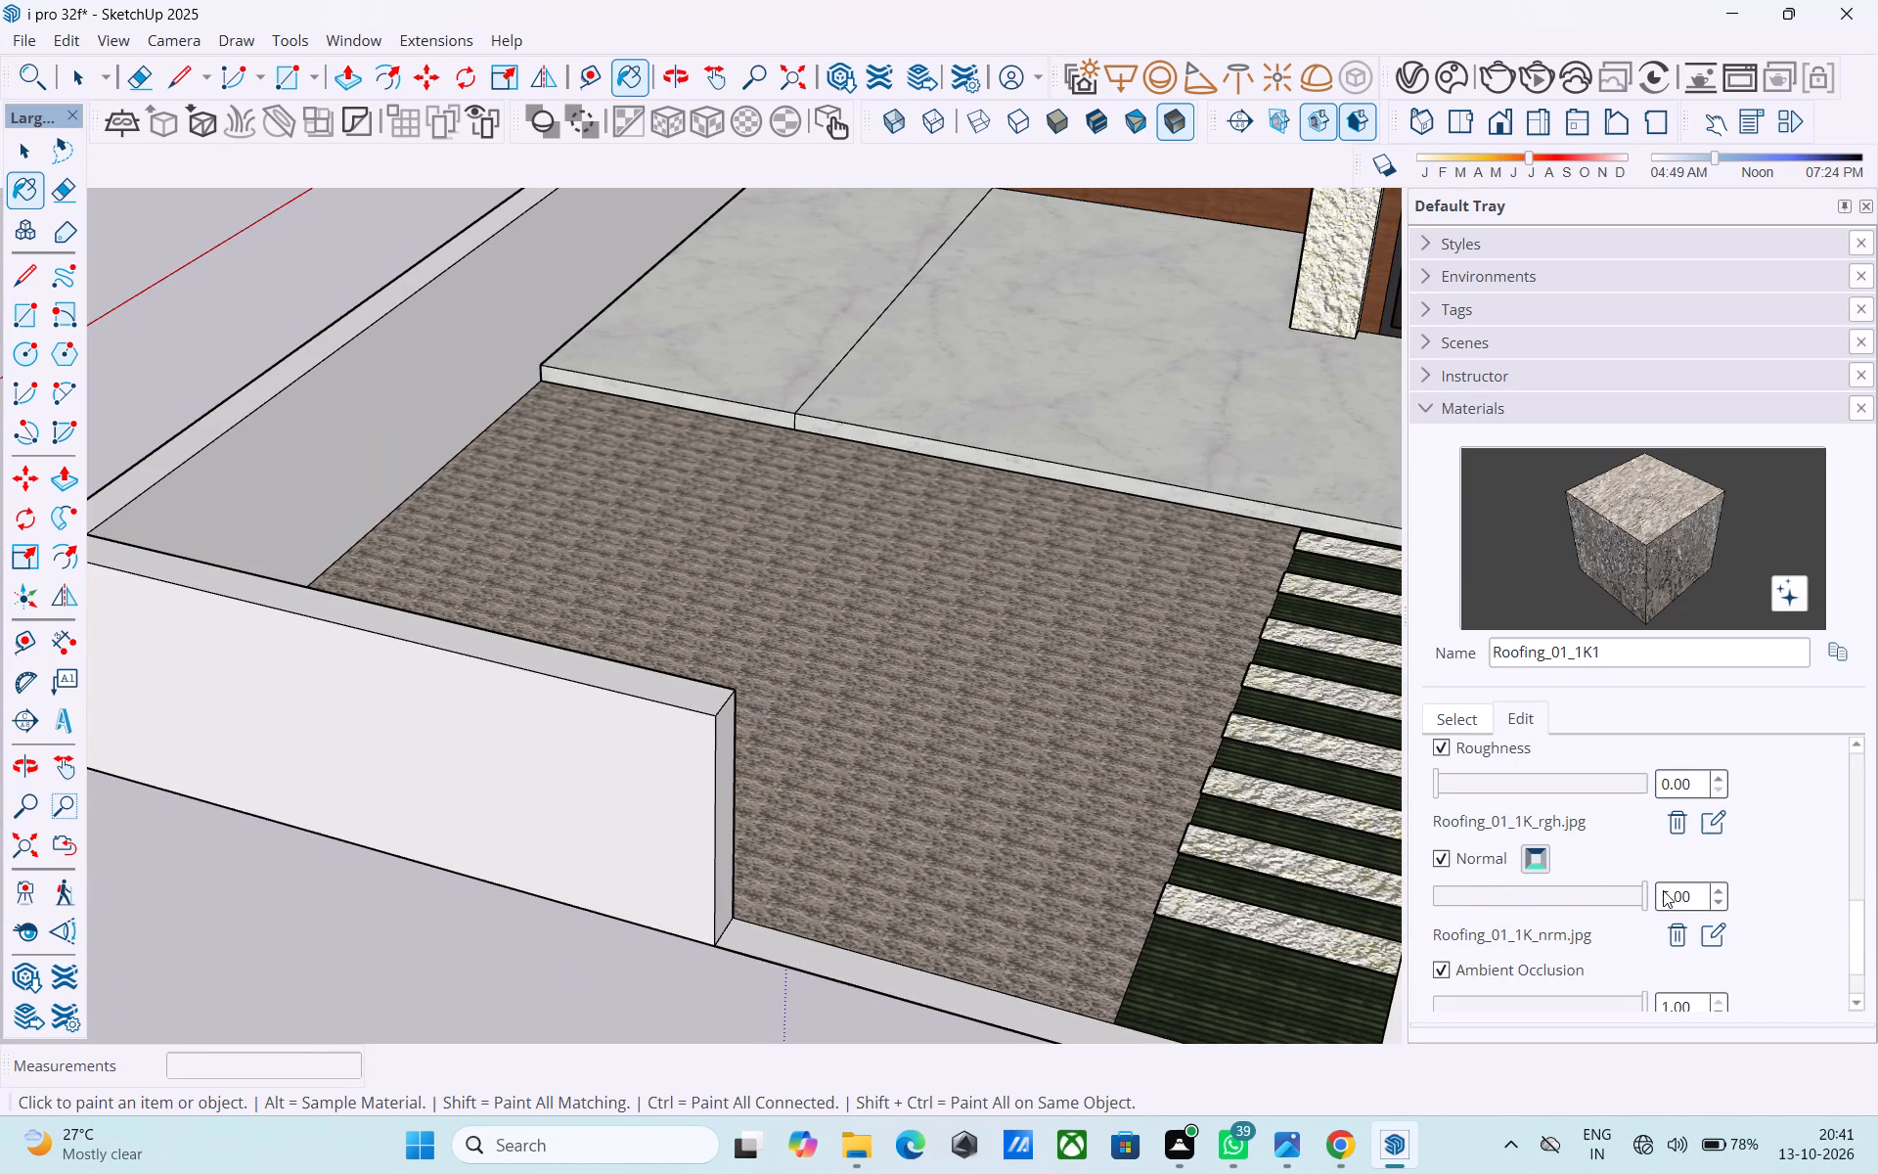
left_click_drag(1663, 890, 1446, 897)
scroll(1162, 817, "up", 8)
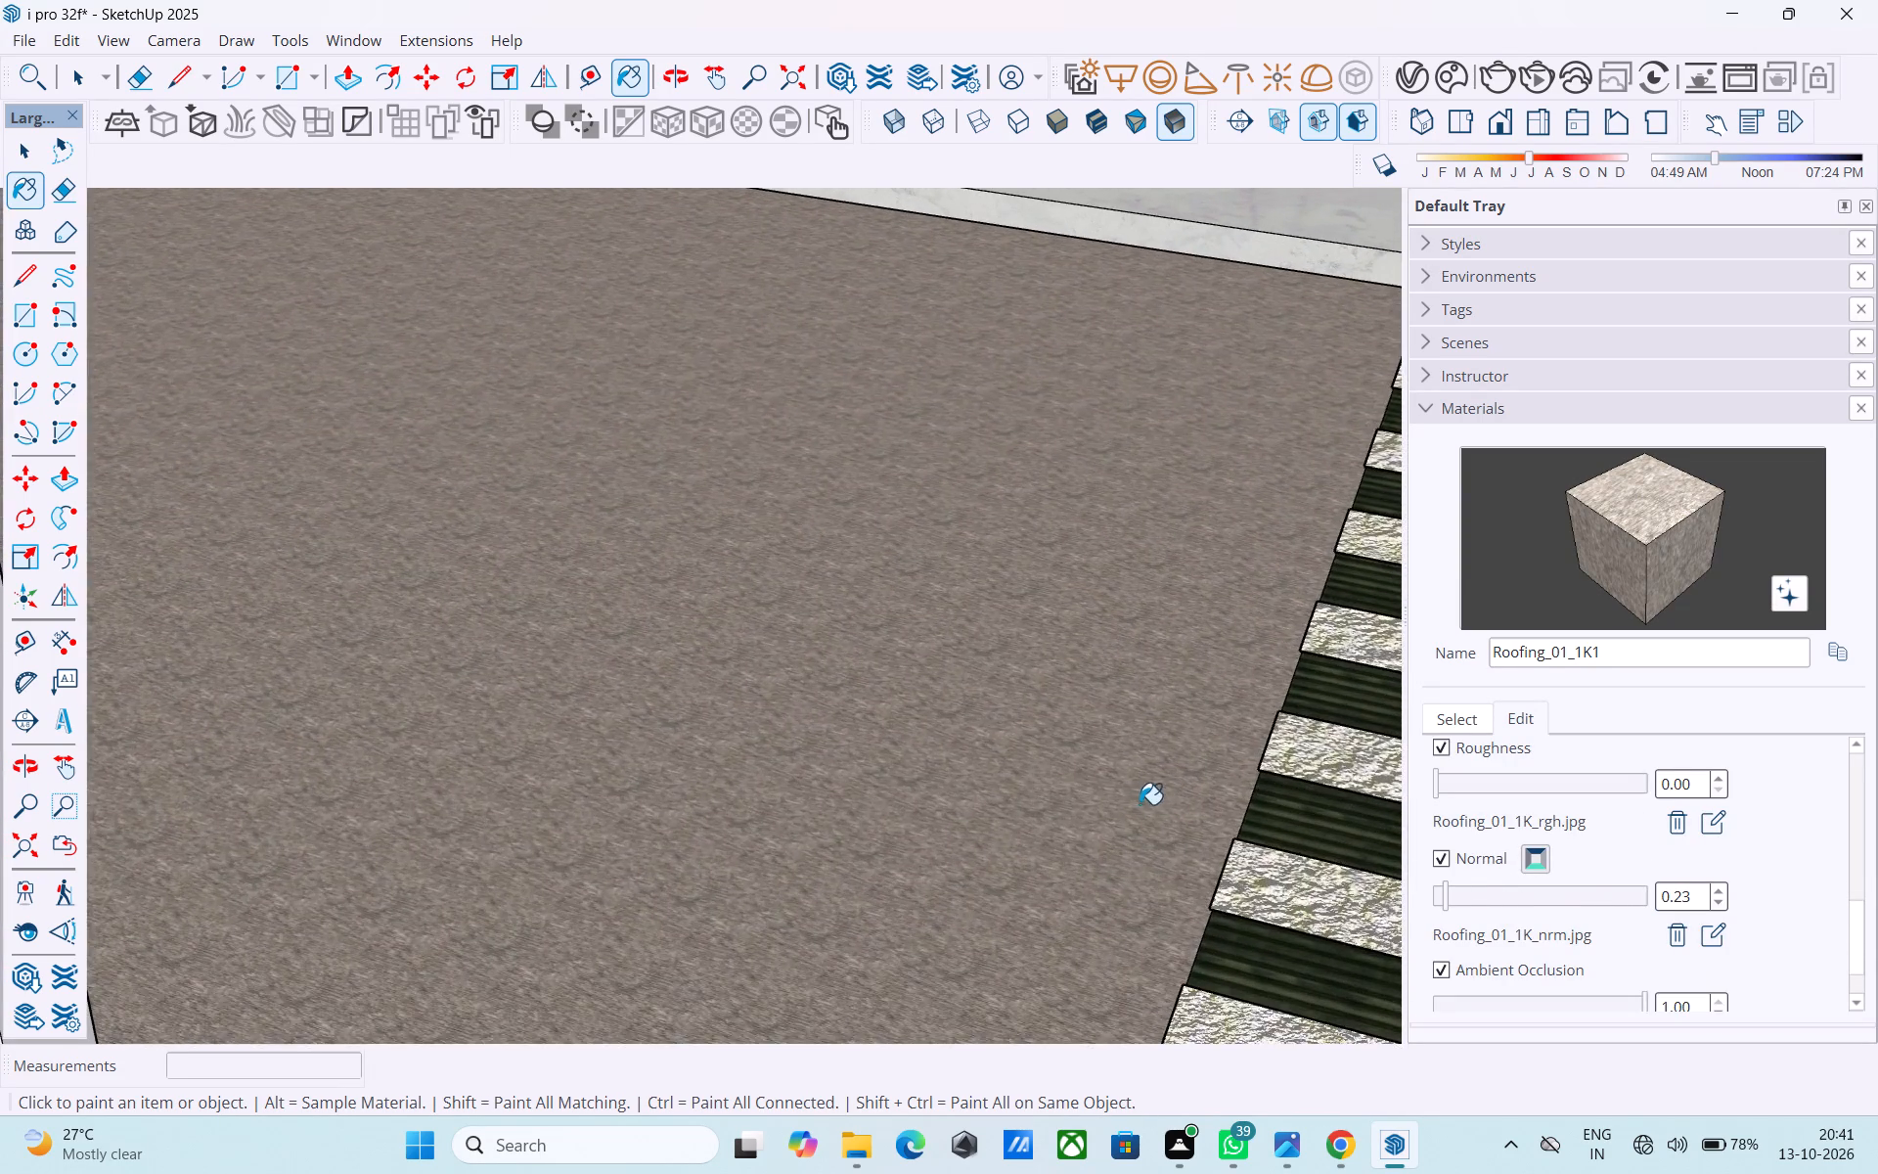
scroll(1082, 823, "down", 2)
middle_click_drag(1091, 820, 1284, 690)
scroll(1129, 623, "down", 12)
middle_click_drag(1107, 690, 852, 694)
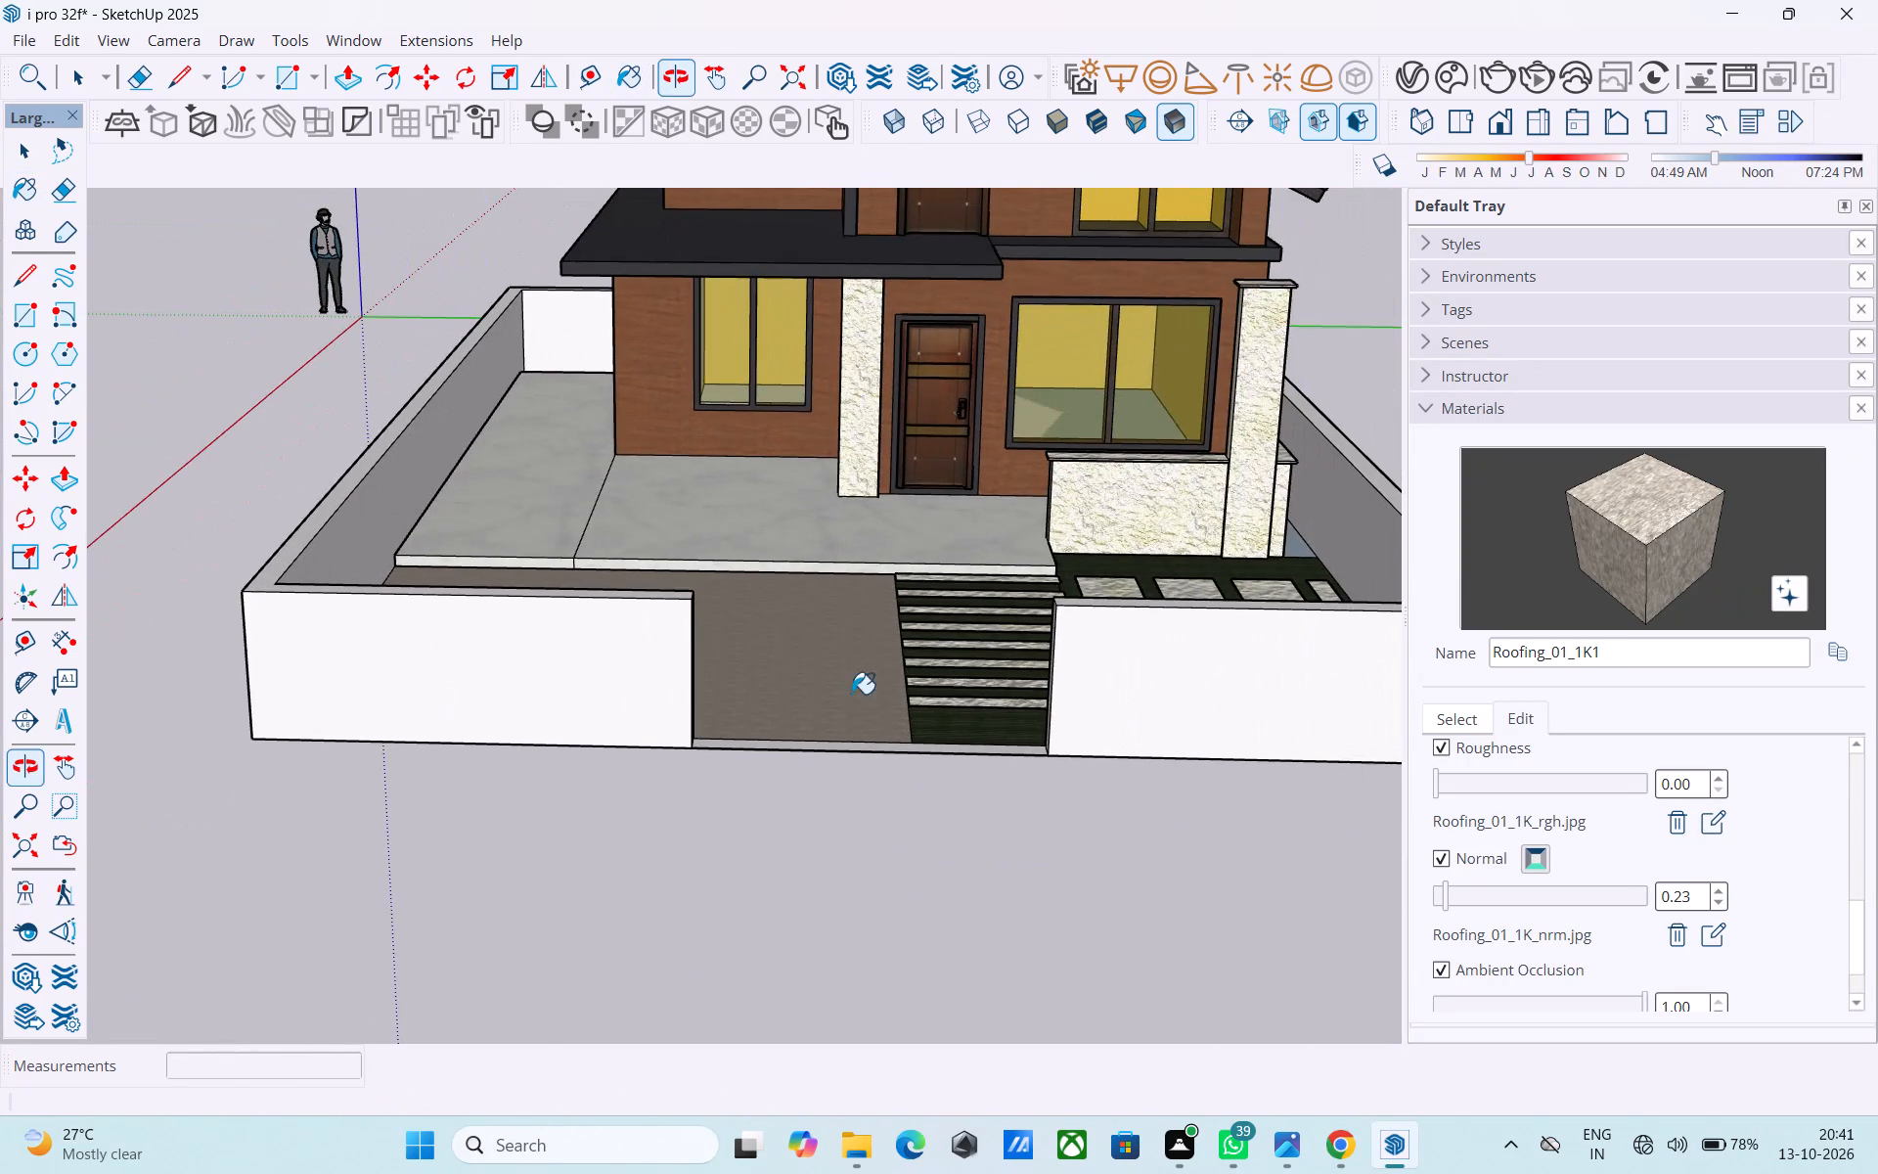
key("space")
scroll(851, 699, "down", 4)
scroll(851, 702, "up", 1)
scroll(851, 702, "down", 2)
left_click(617, 883)
Erase the dividing line across the marble porch floor and its continuation down the slab's front edge.
middle_click_drag(710, 701, 734, 714)
scroll(723, 599, "up", 8)
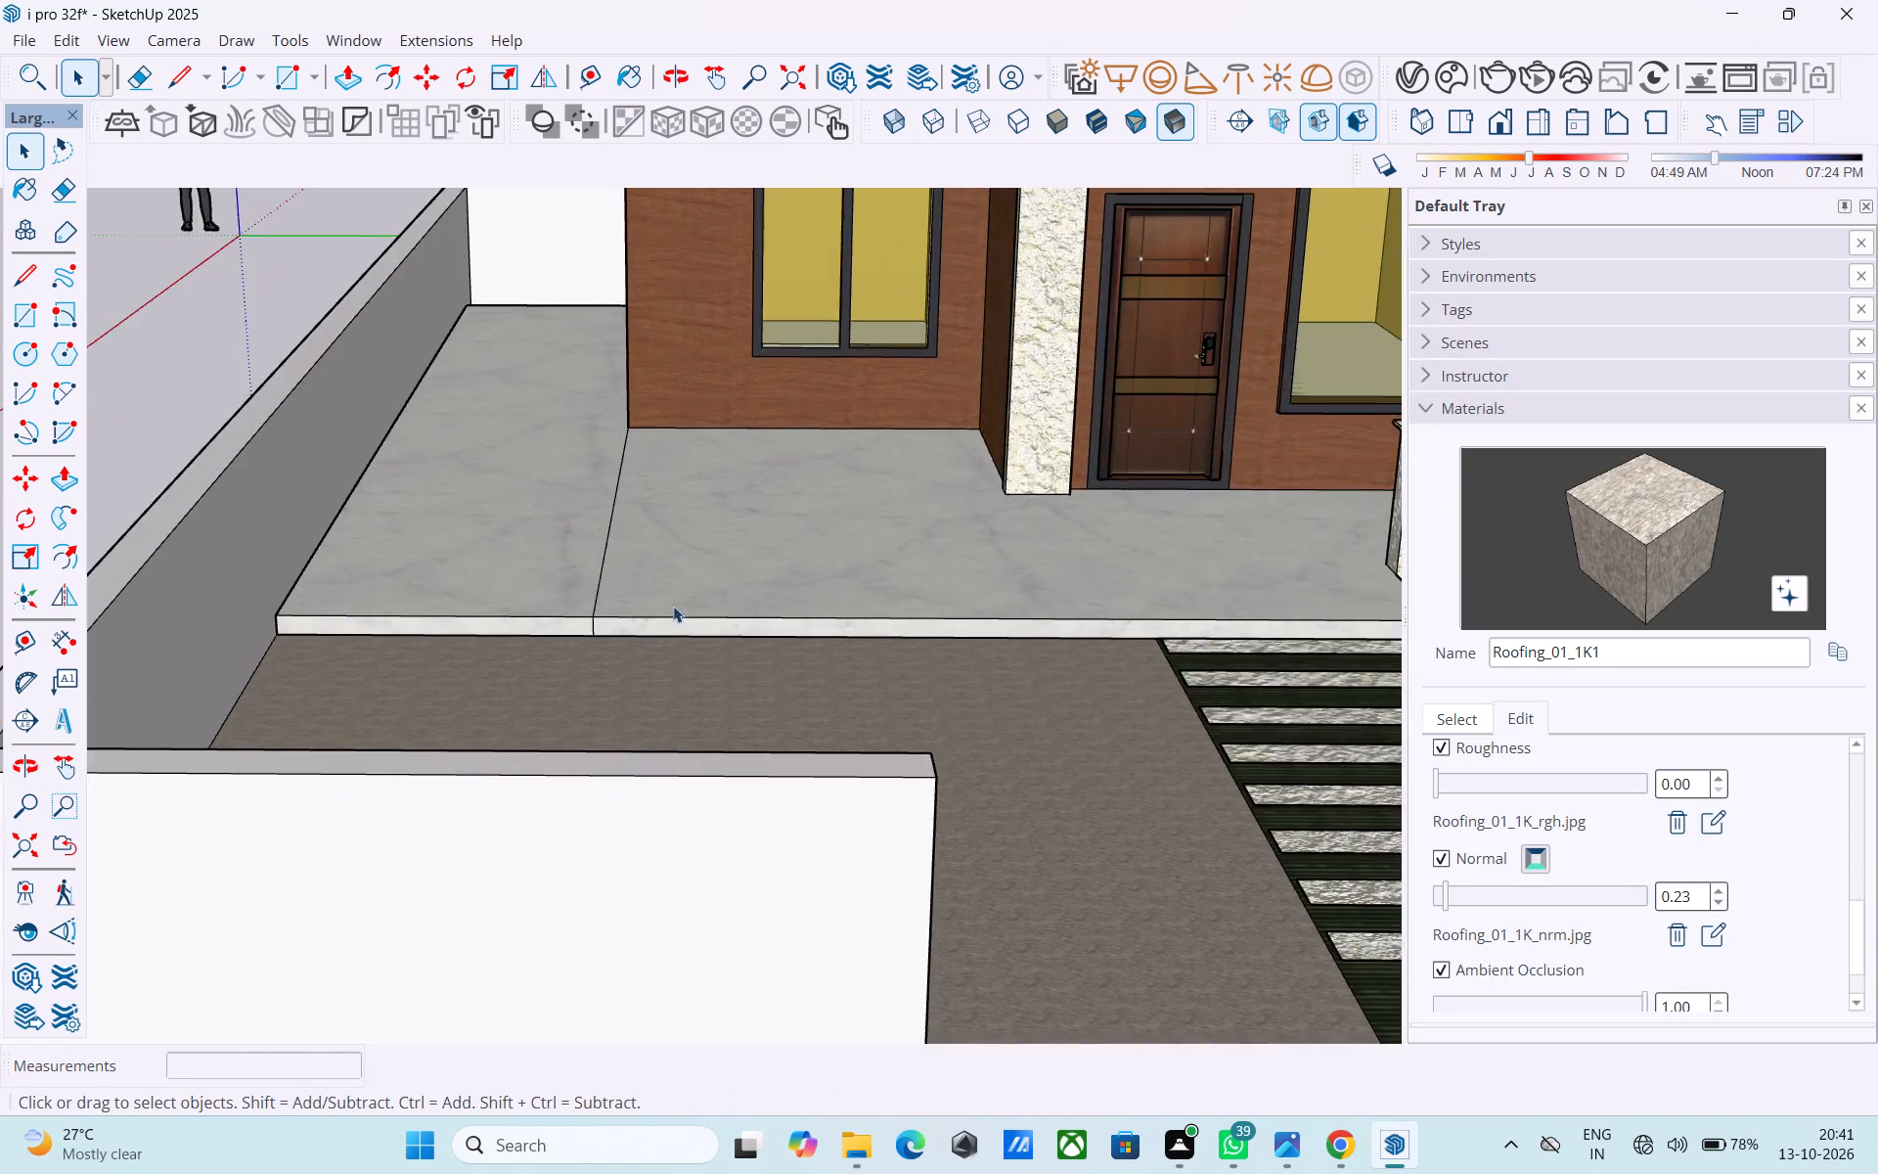
scroll(673, 606, "up", 8)
double_click(601, 608)
scroll(601, 607, "up", 5)
key("e")
left_click_drag(595, 656, 553, 669)
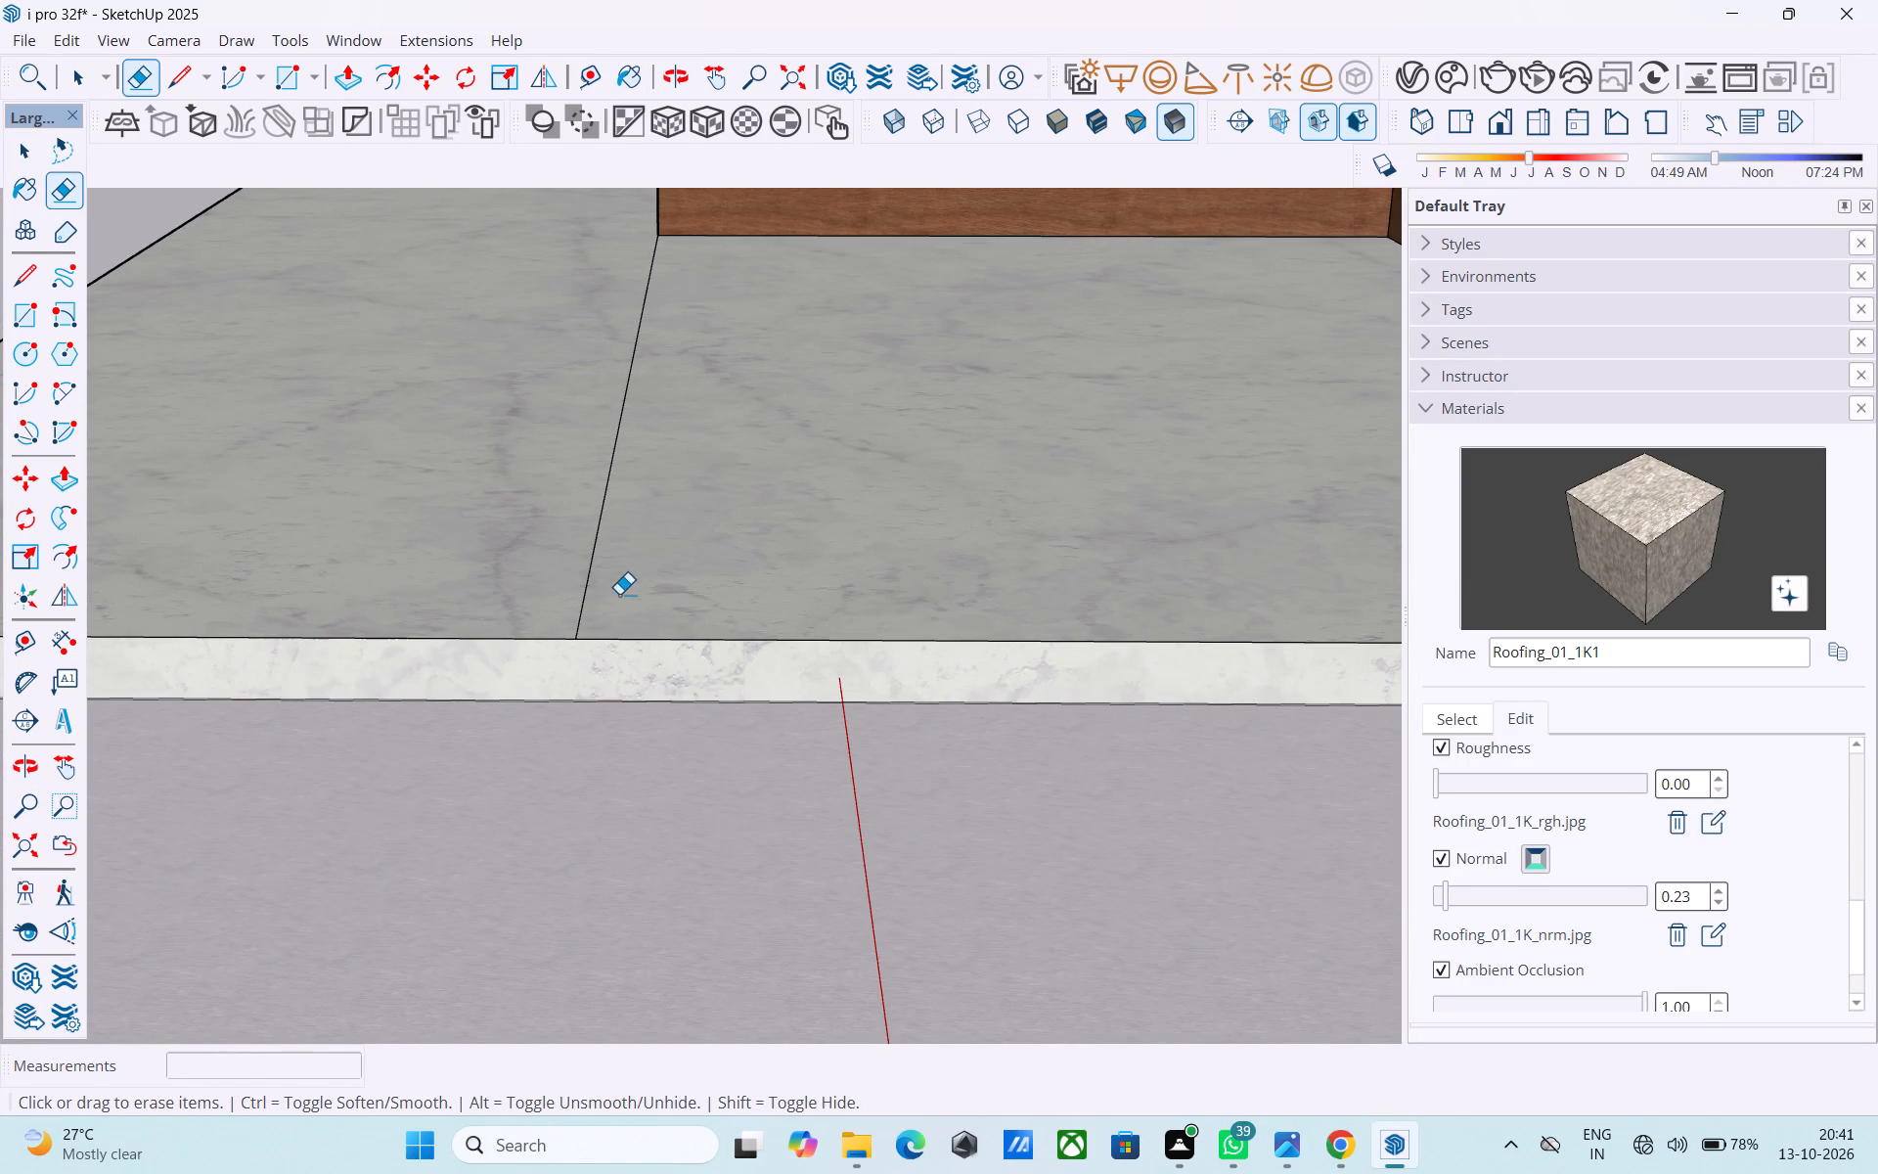
left_click(625, 588)
left_click_drag(599, 582, 584, 572)
scroll(575, 567, "down", 19)
key("space")
middle_click_drag(560, 634, 673, 549)
scroll(661, 570, "down", 5)
left_click(538, 745)
Save the model and purge its unused items.
key("ctrl+s")
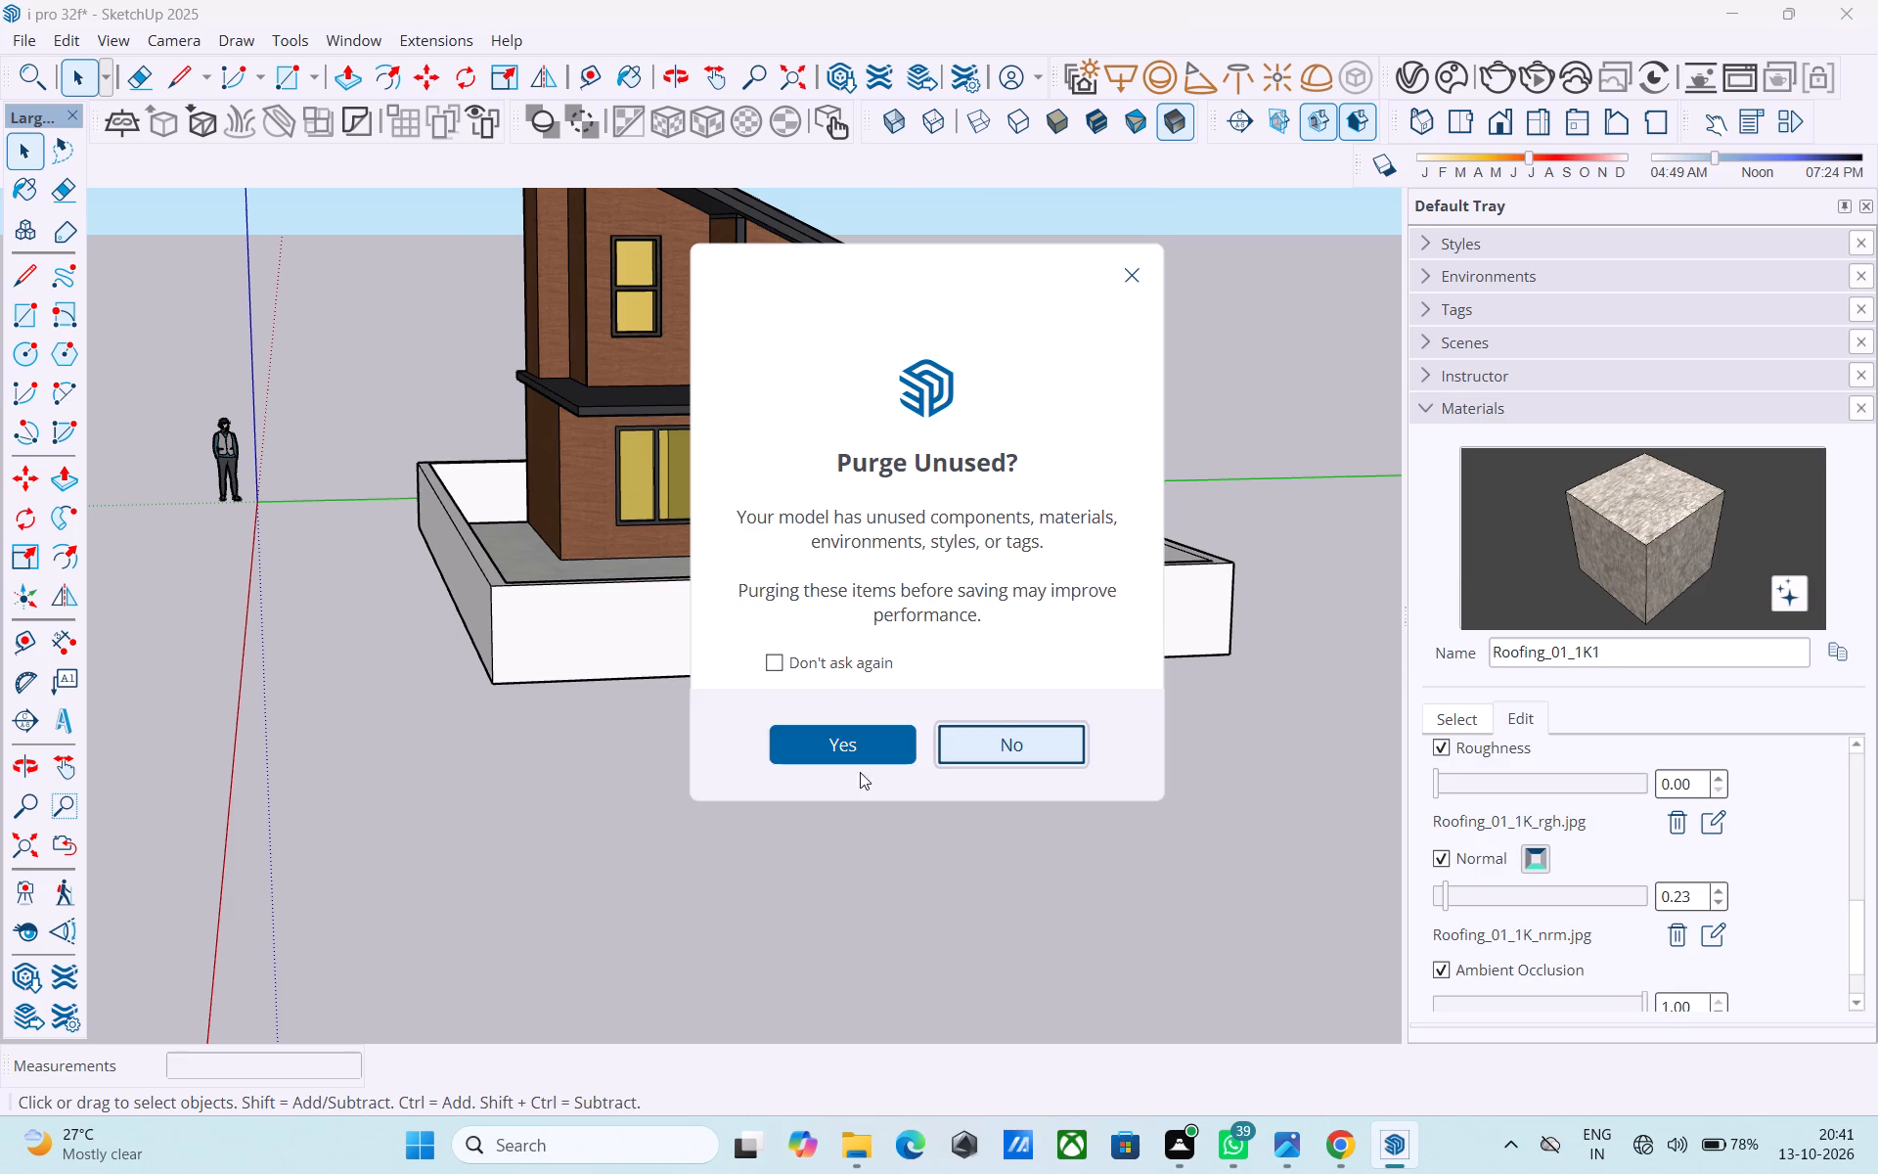
left_click(858, 759)
Examine the house's front elevation, underside, porch, driveway and yard from several angles.
middle_click_drag(858, 759, 825, 739)
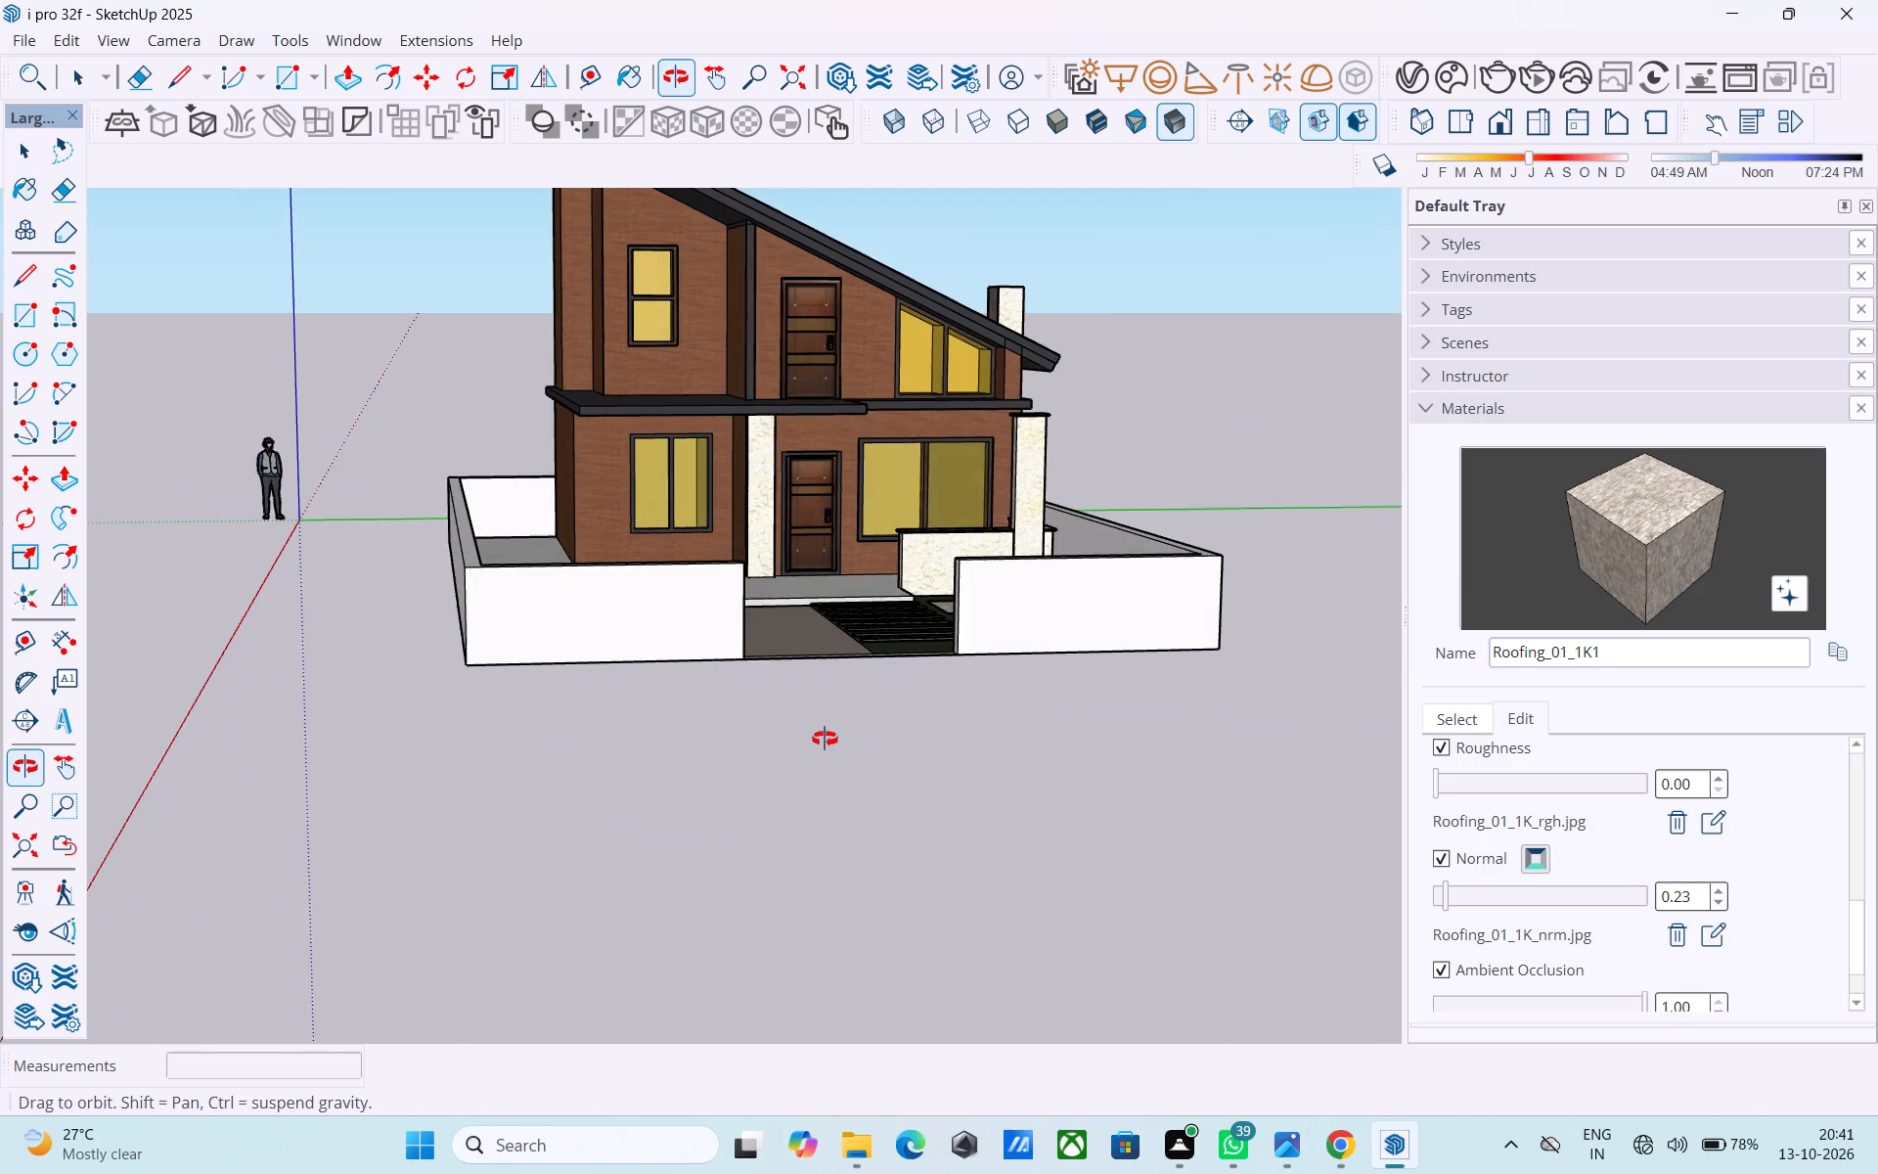
middle_click_drag(825, 739, 829, 731)
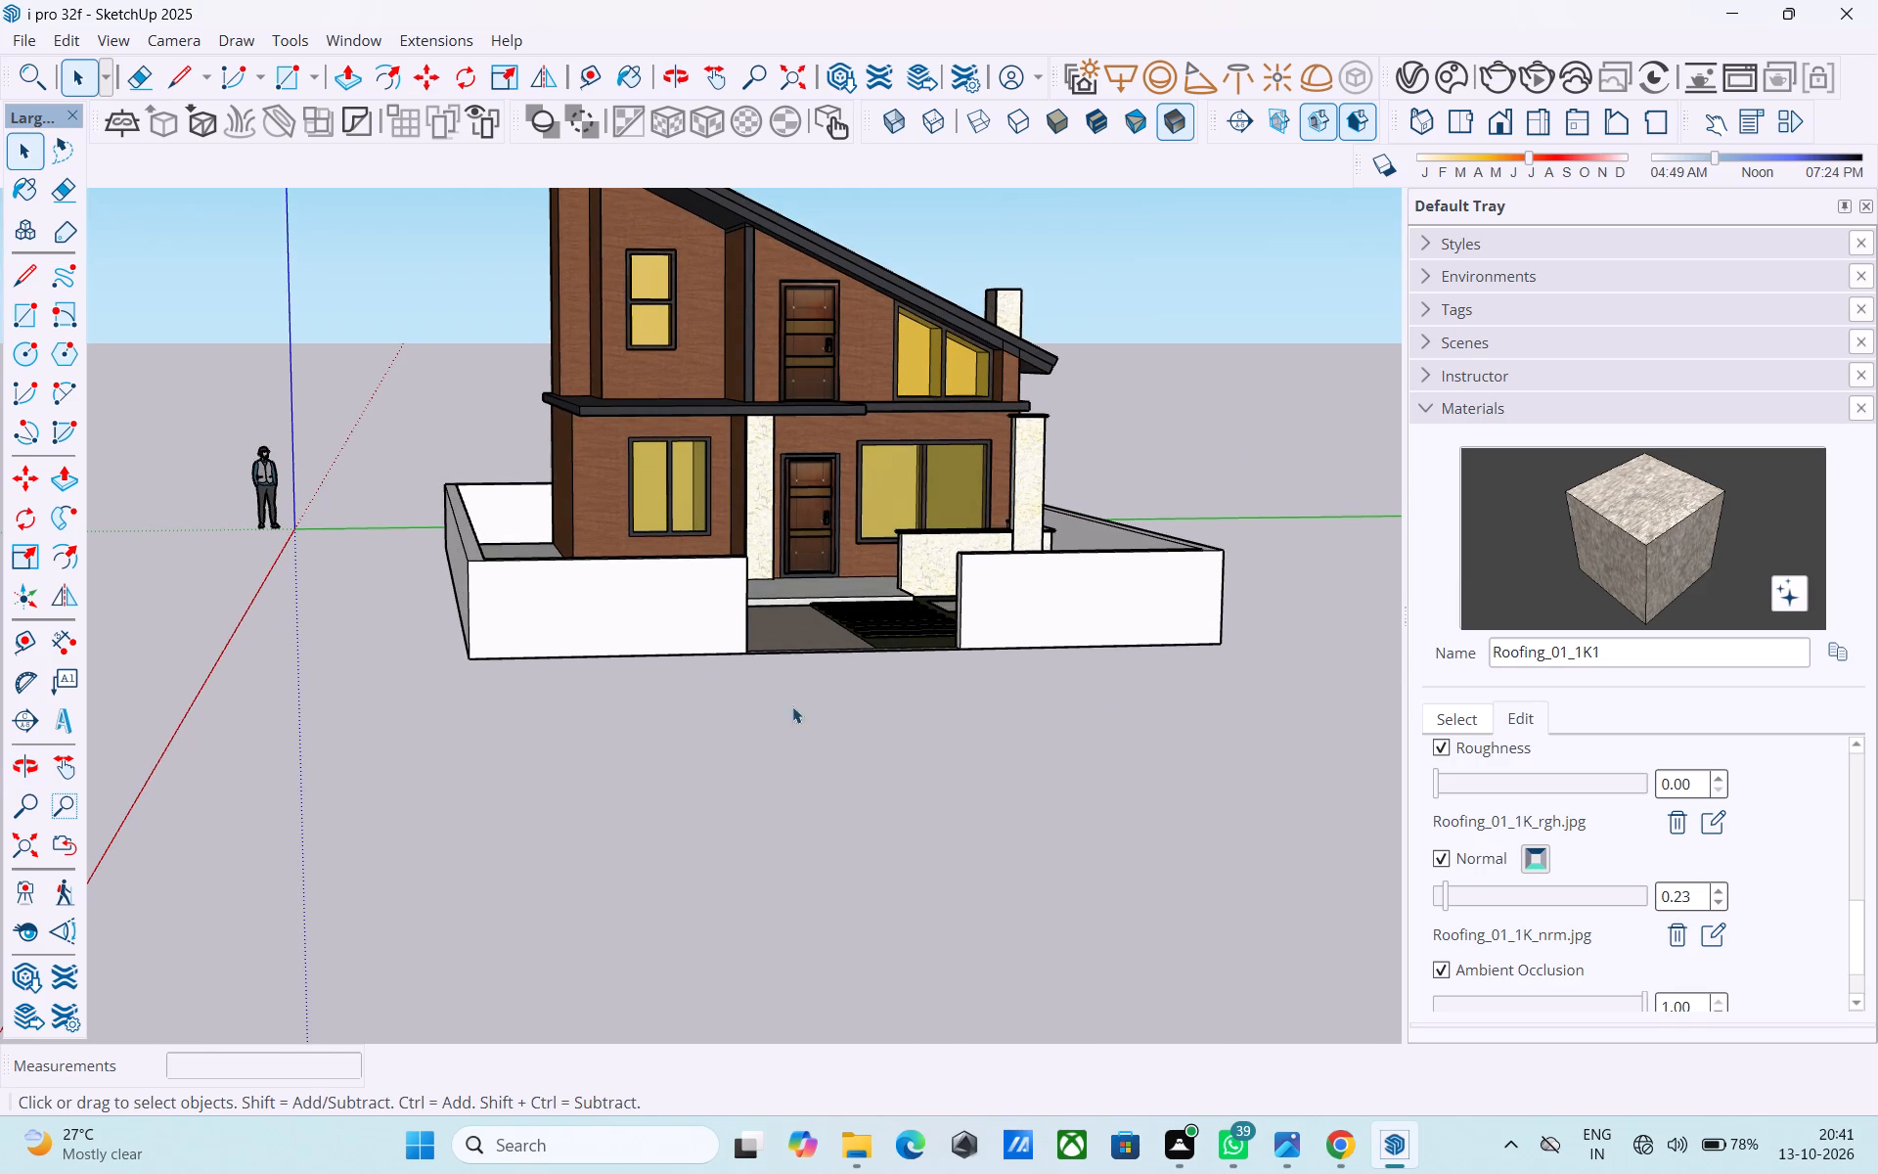
middle_click_drag(719, 606, 655, 537, "shift")
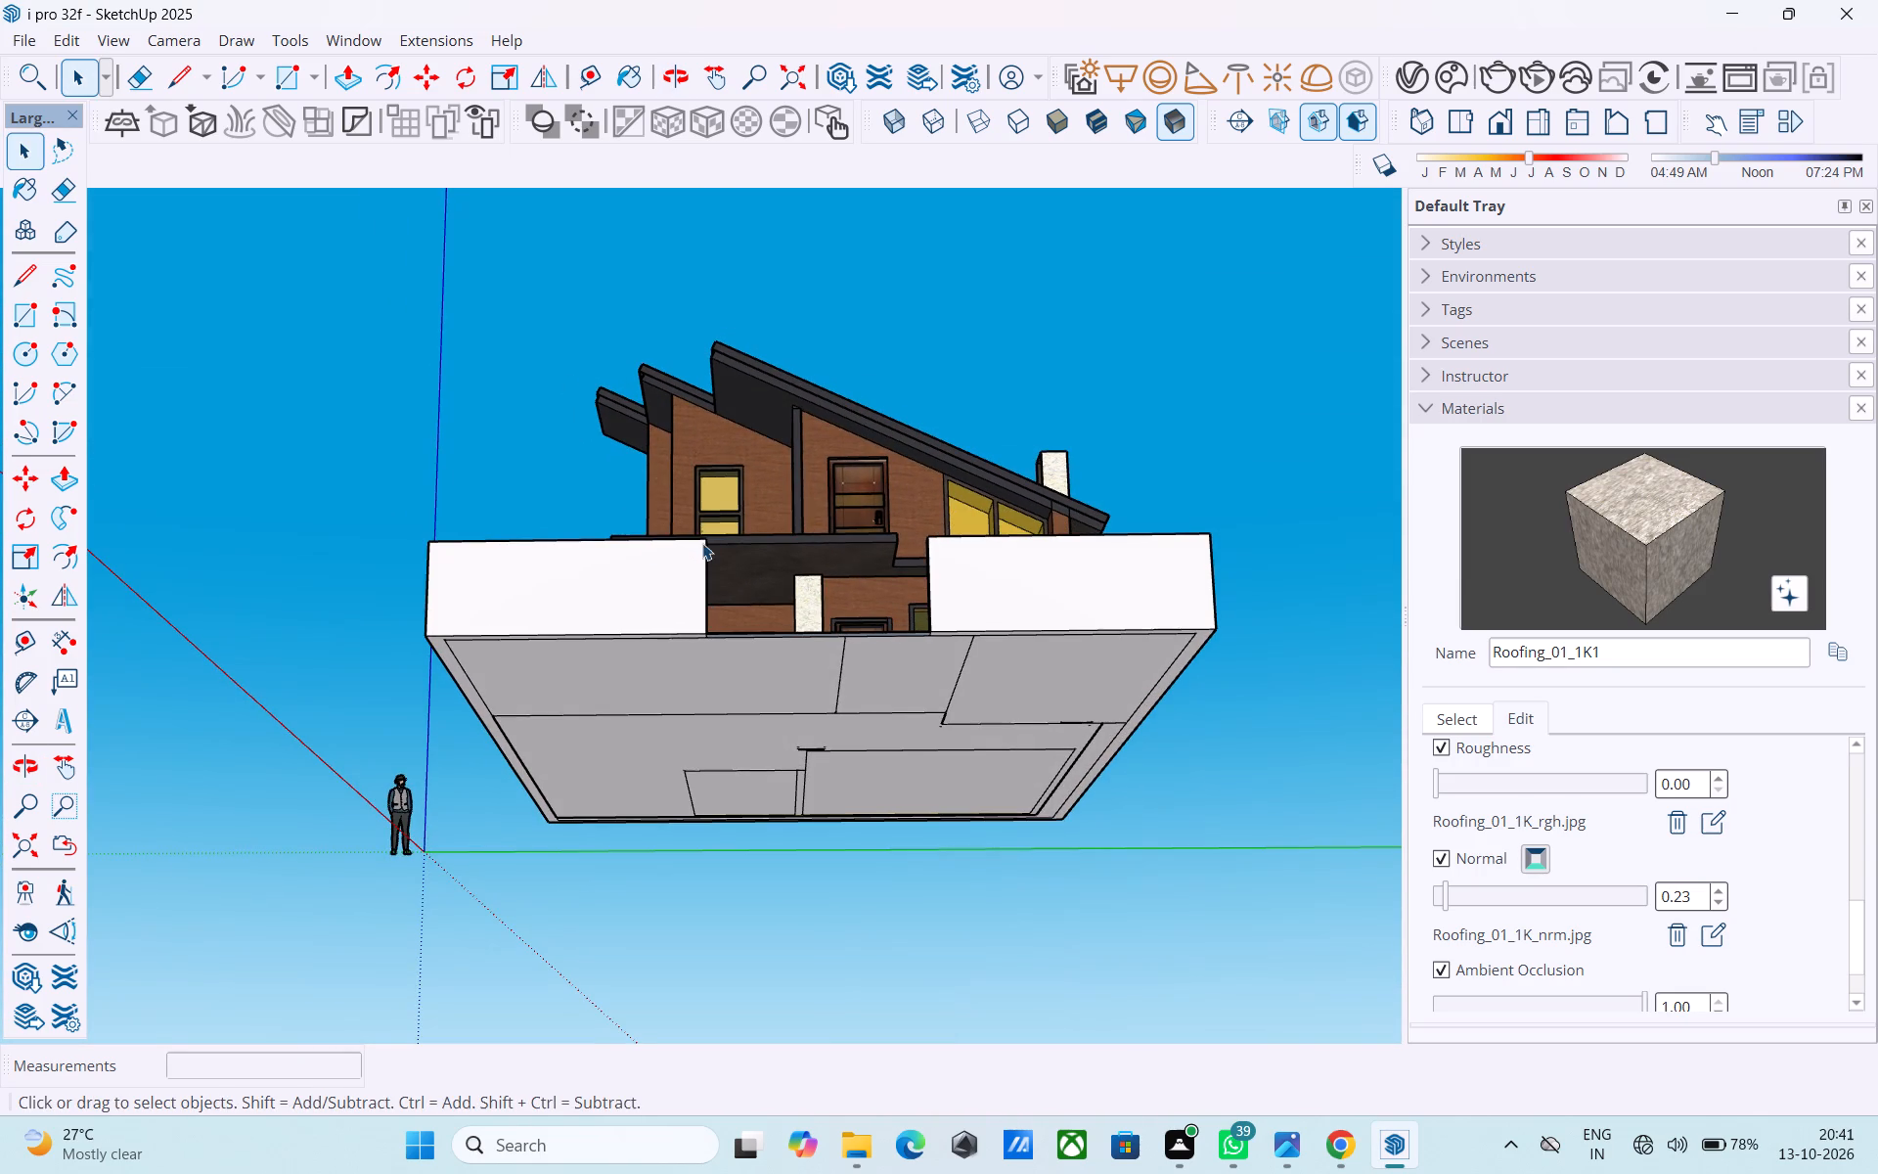
middle_click_drag(702, 543, 724, 589)
scroll(724, 589, "up", 5)
scroll(725, 594, "down", 2)
middle_click_drag(728, 602, 739, 1021)
scroll(739, 1006, "up", 1)
middle_click_drag(828, 743, 826, 808)
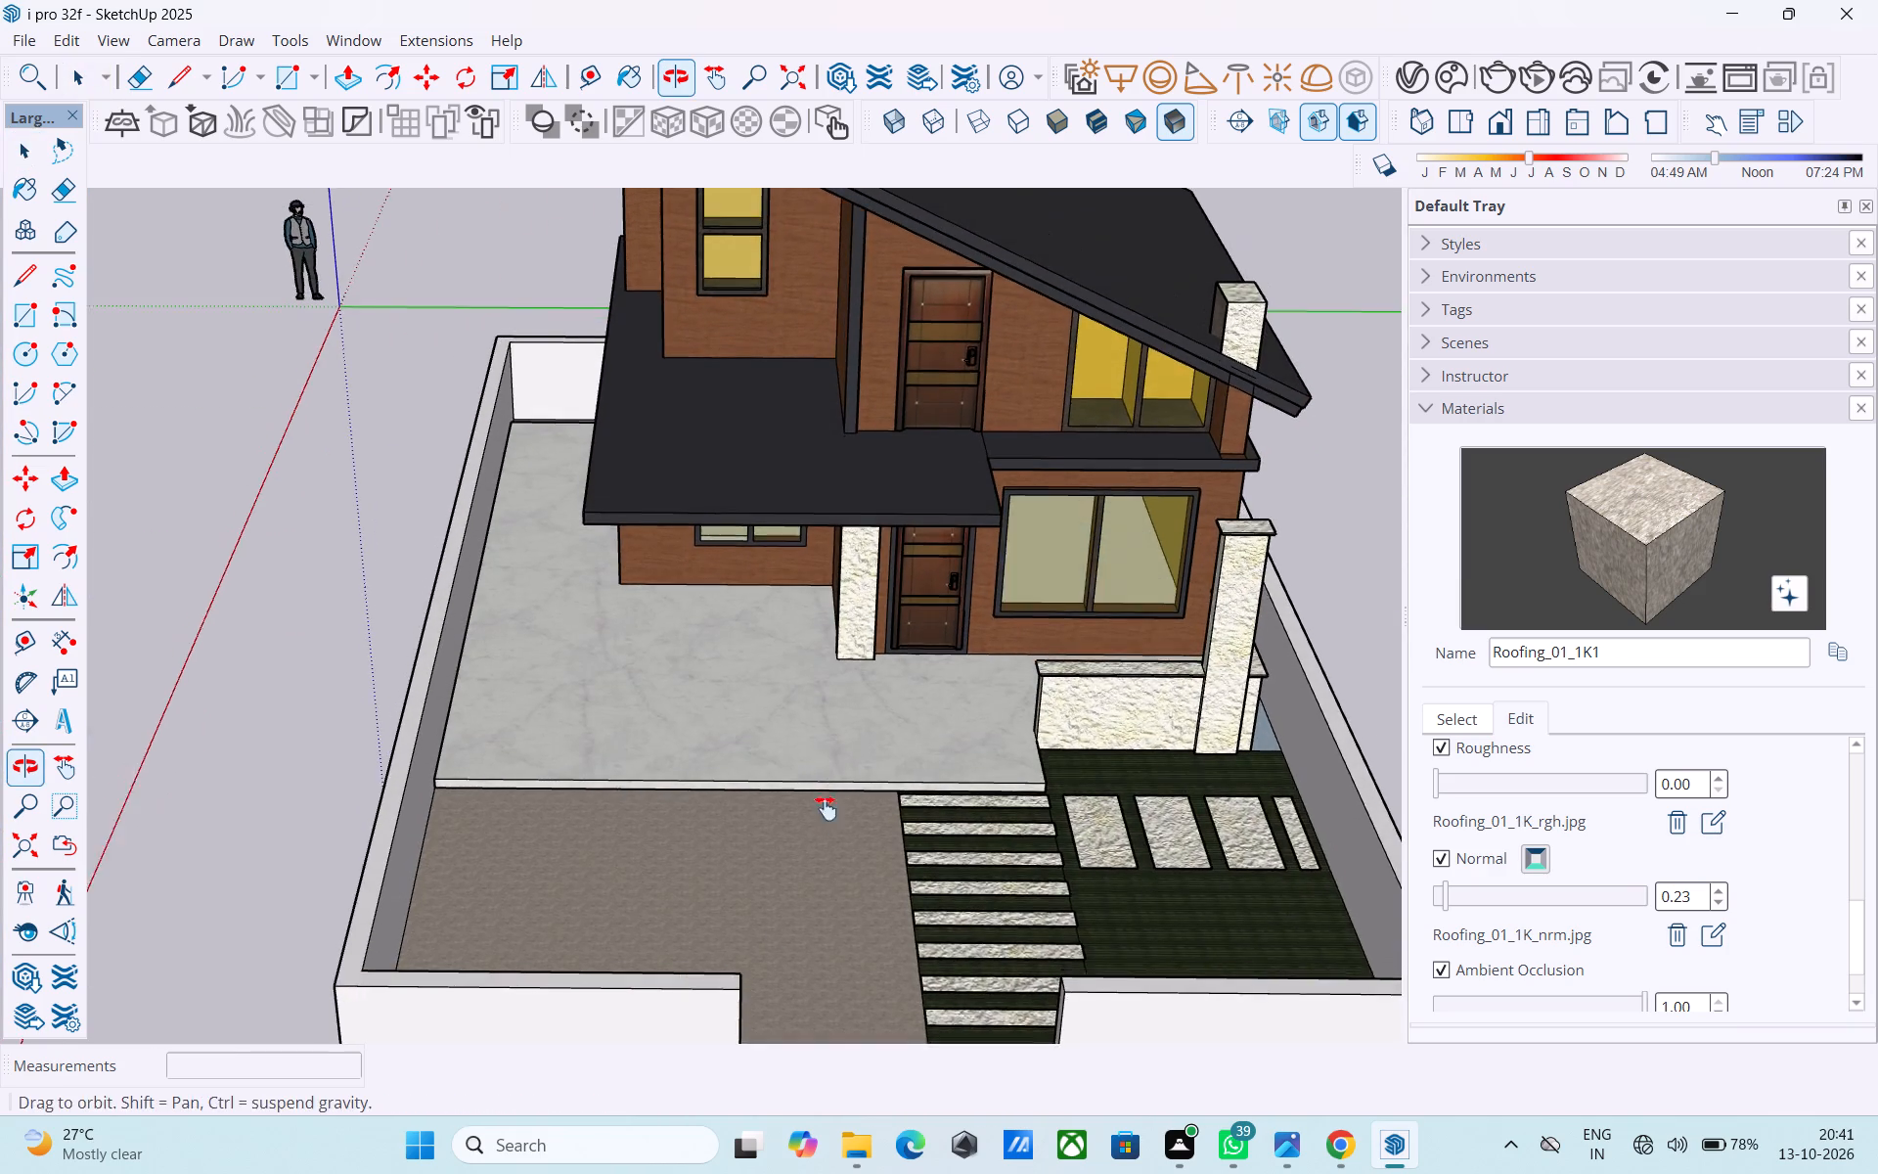
middle_click_drag(826, 808, 812, 855)
Extend the front face of the canopy slab above the ground-floor entrance outward by 2' with Push/Pull.
scroll(747, 702, "up", 4)
middle_click_drag(739, 590, 659, 536)
scroll(739, 590, "up", 1, "shift")
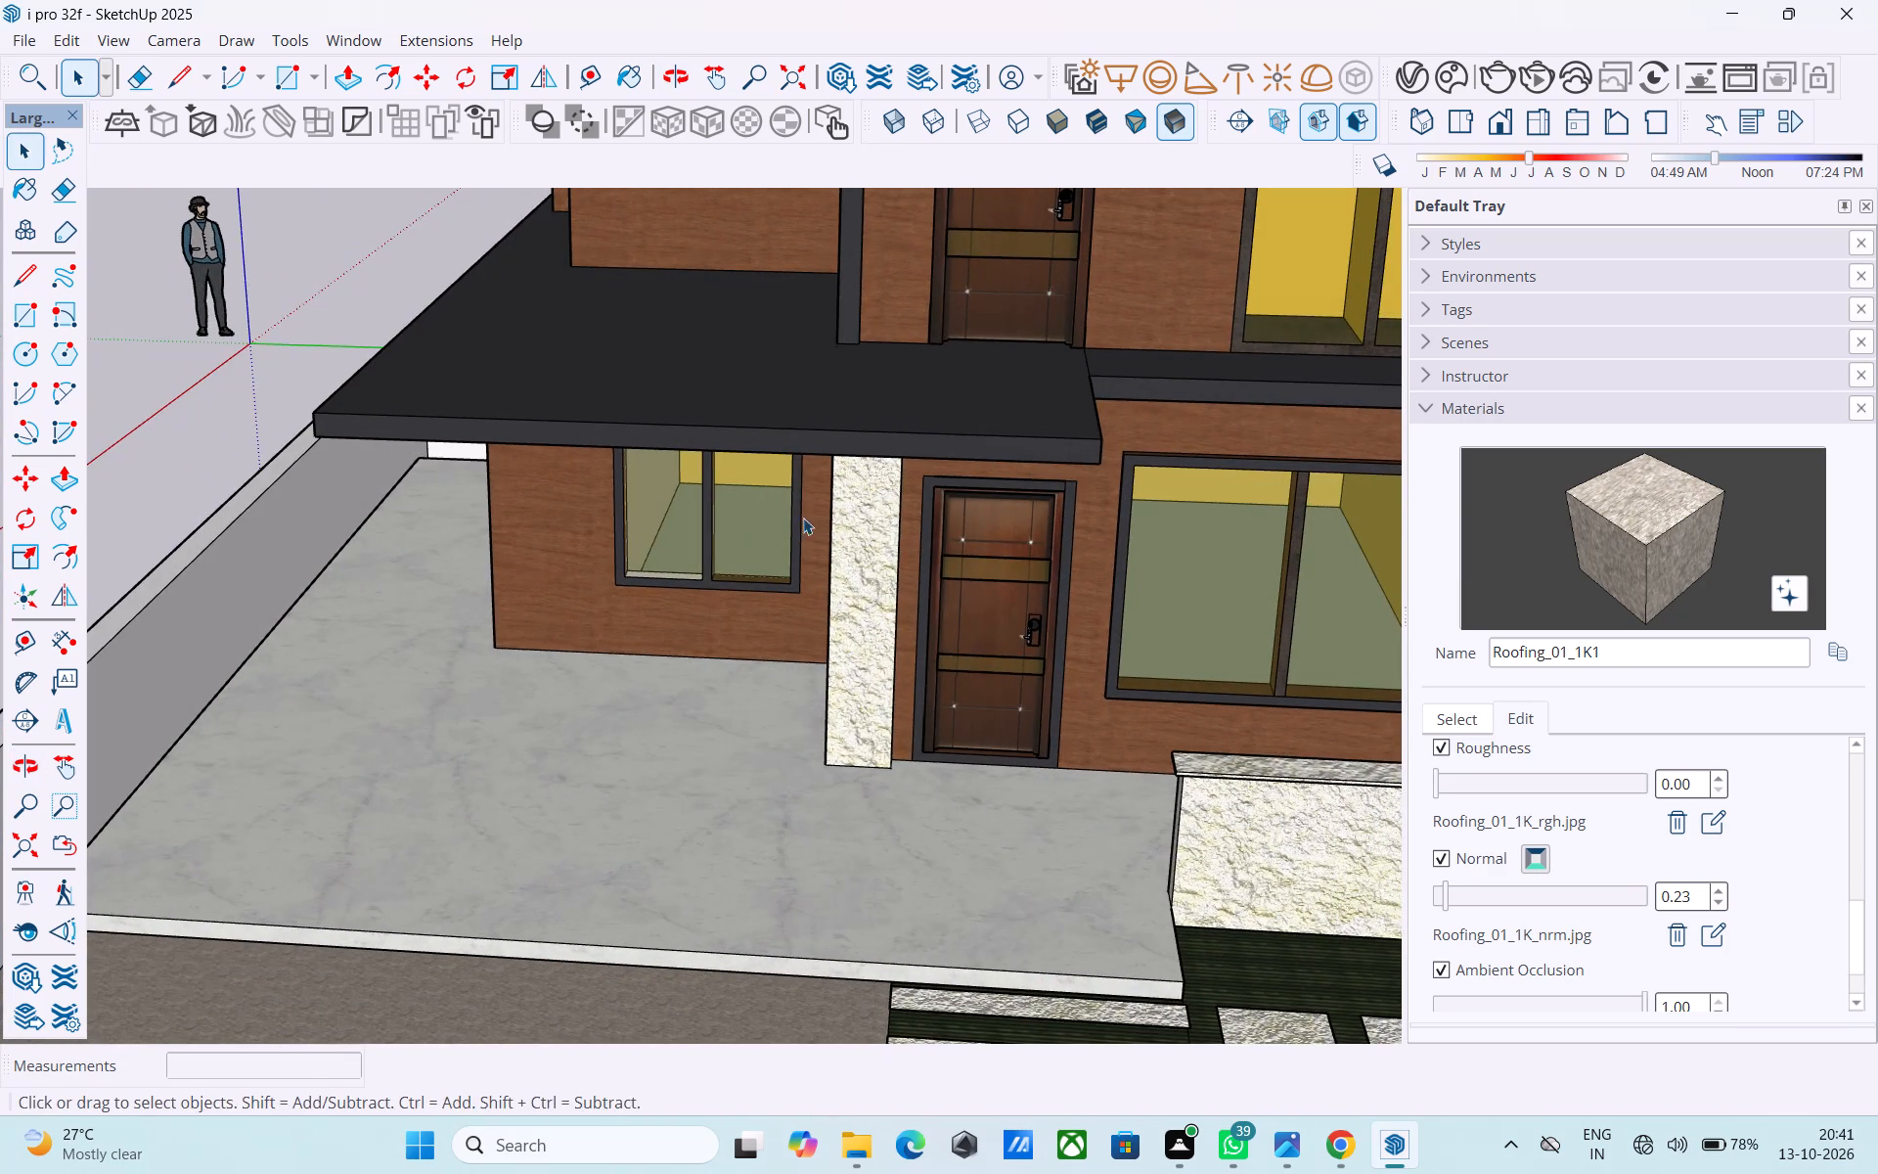
middle_click_drag(815, 515, 803, 608)
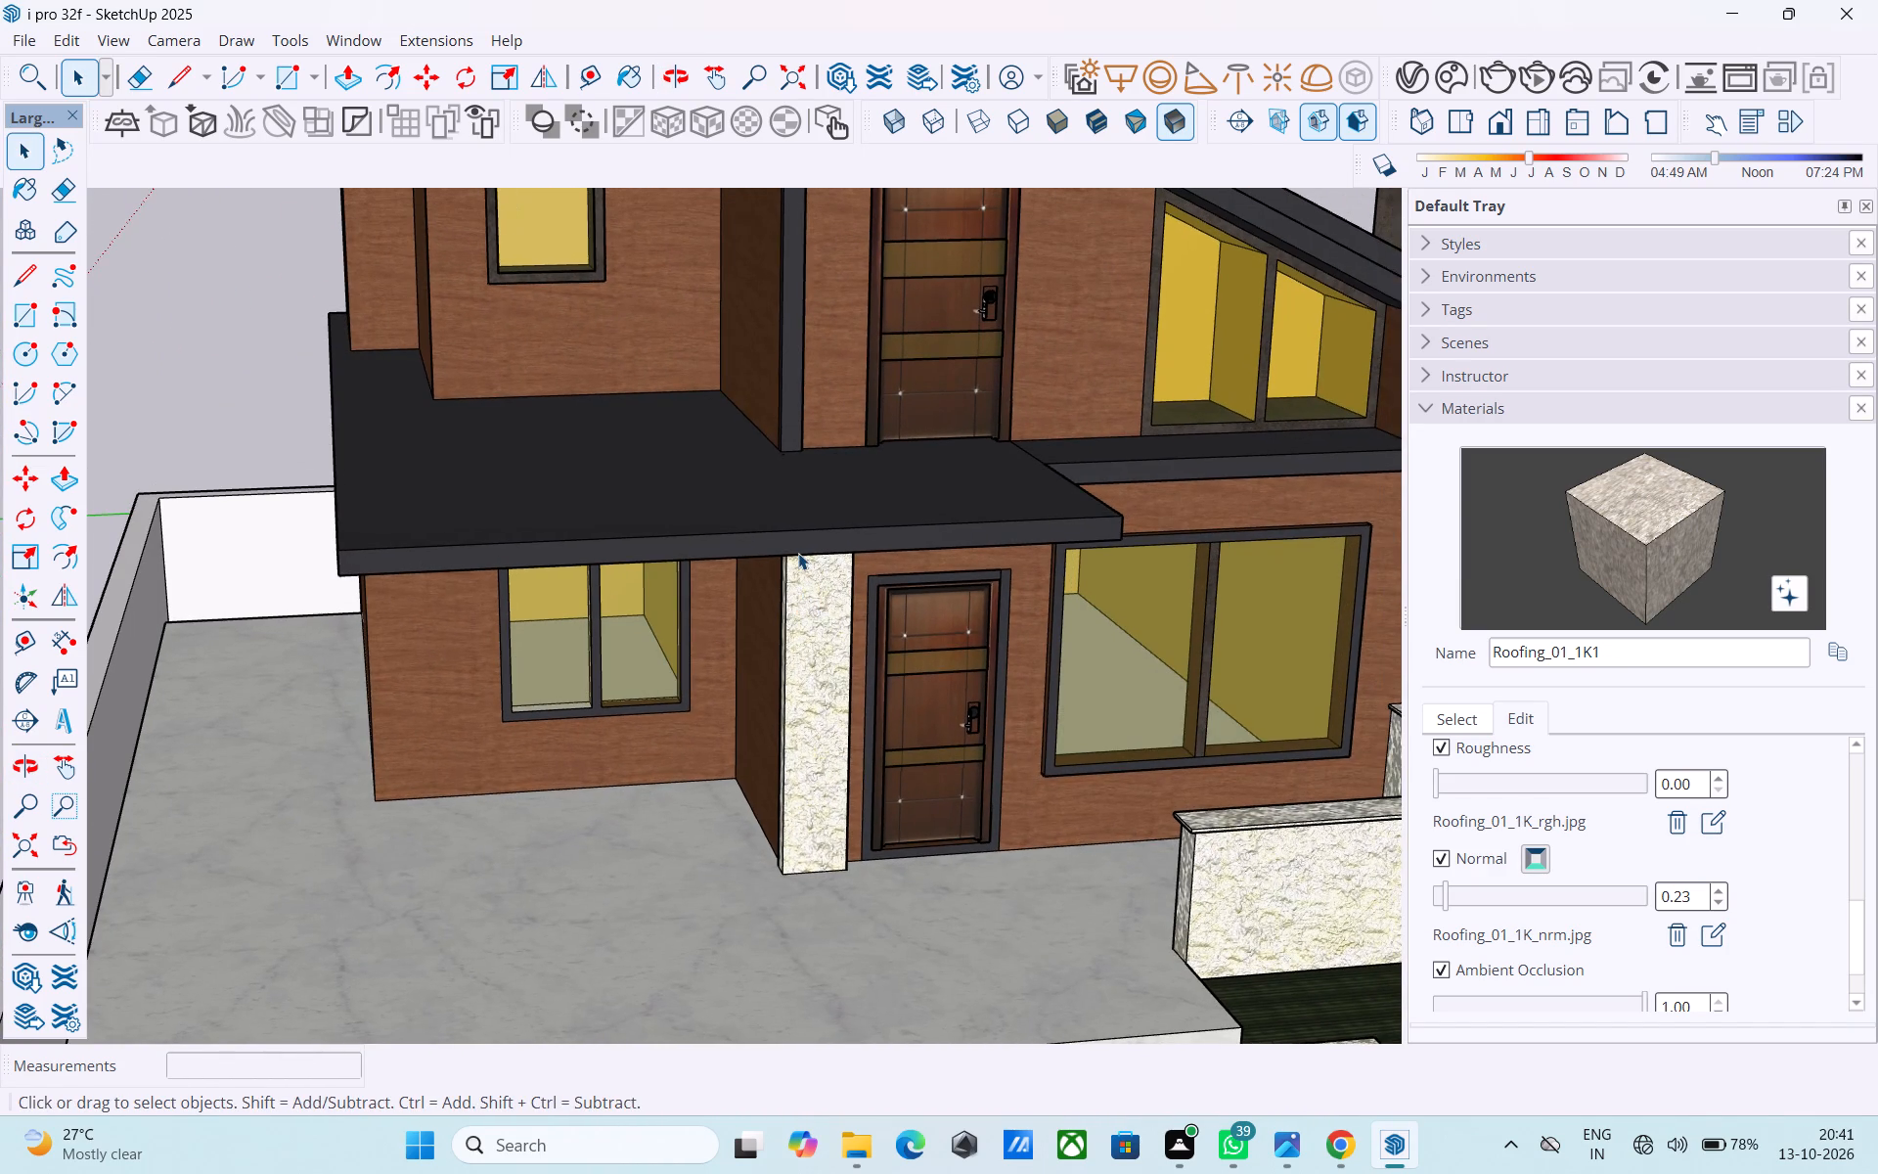
double_click(798, 553)
left_click(798, 553)
left_click(797, 551)
left_click(798, 544)
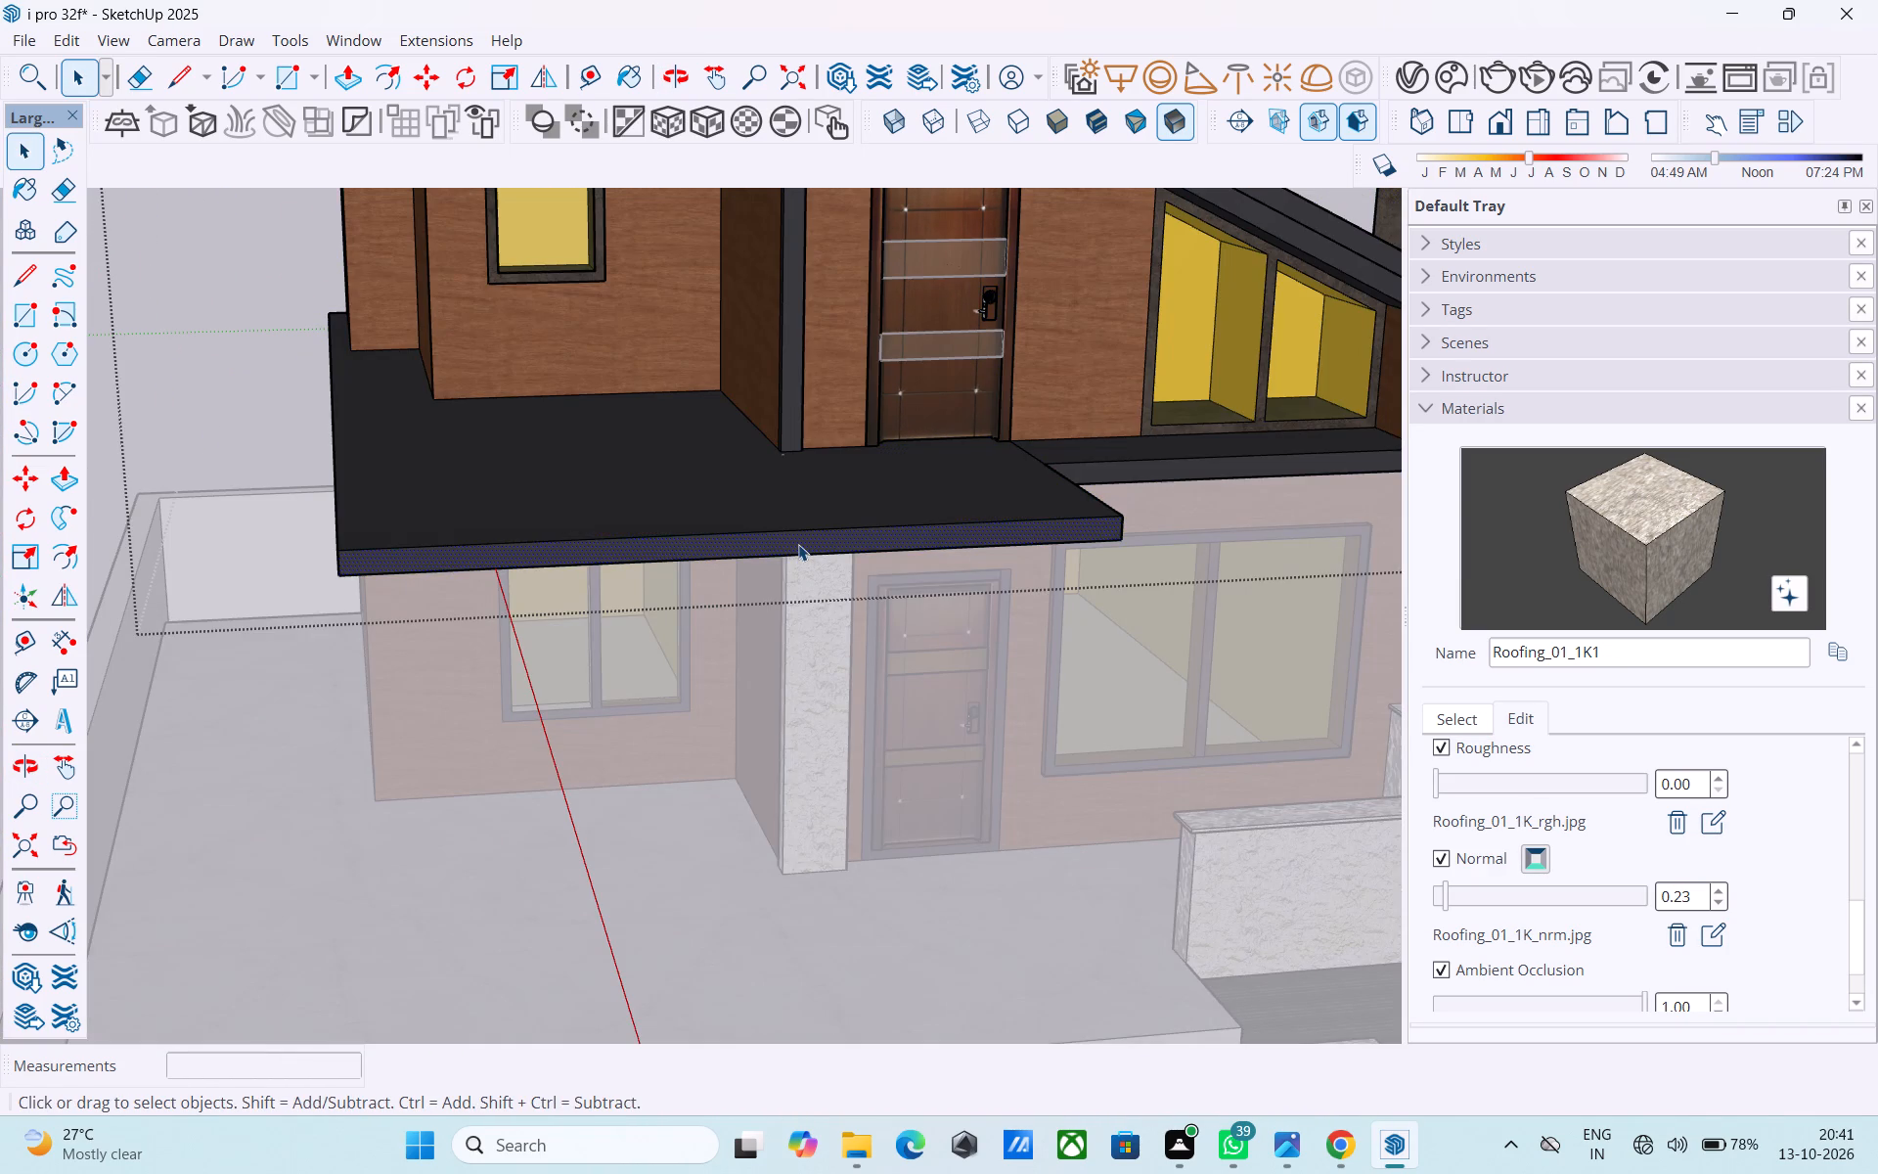
left_click(798, 544)
left_click(782, 546)
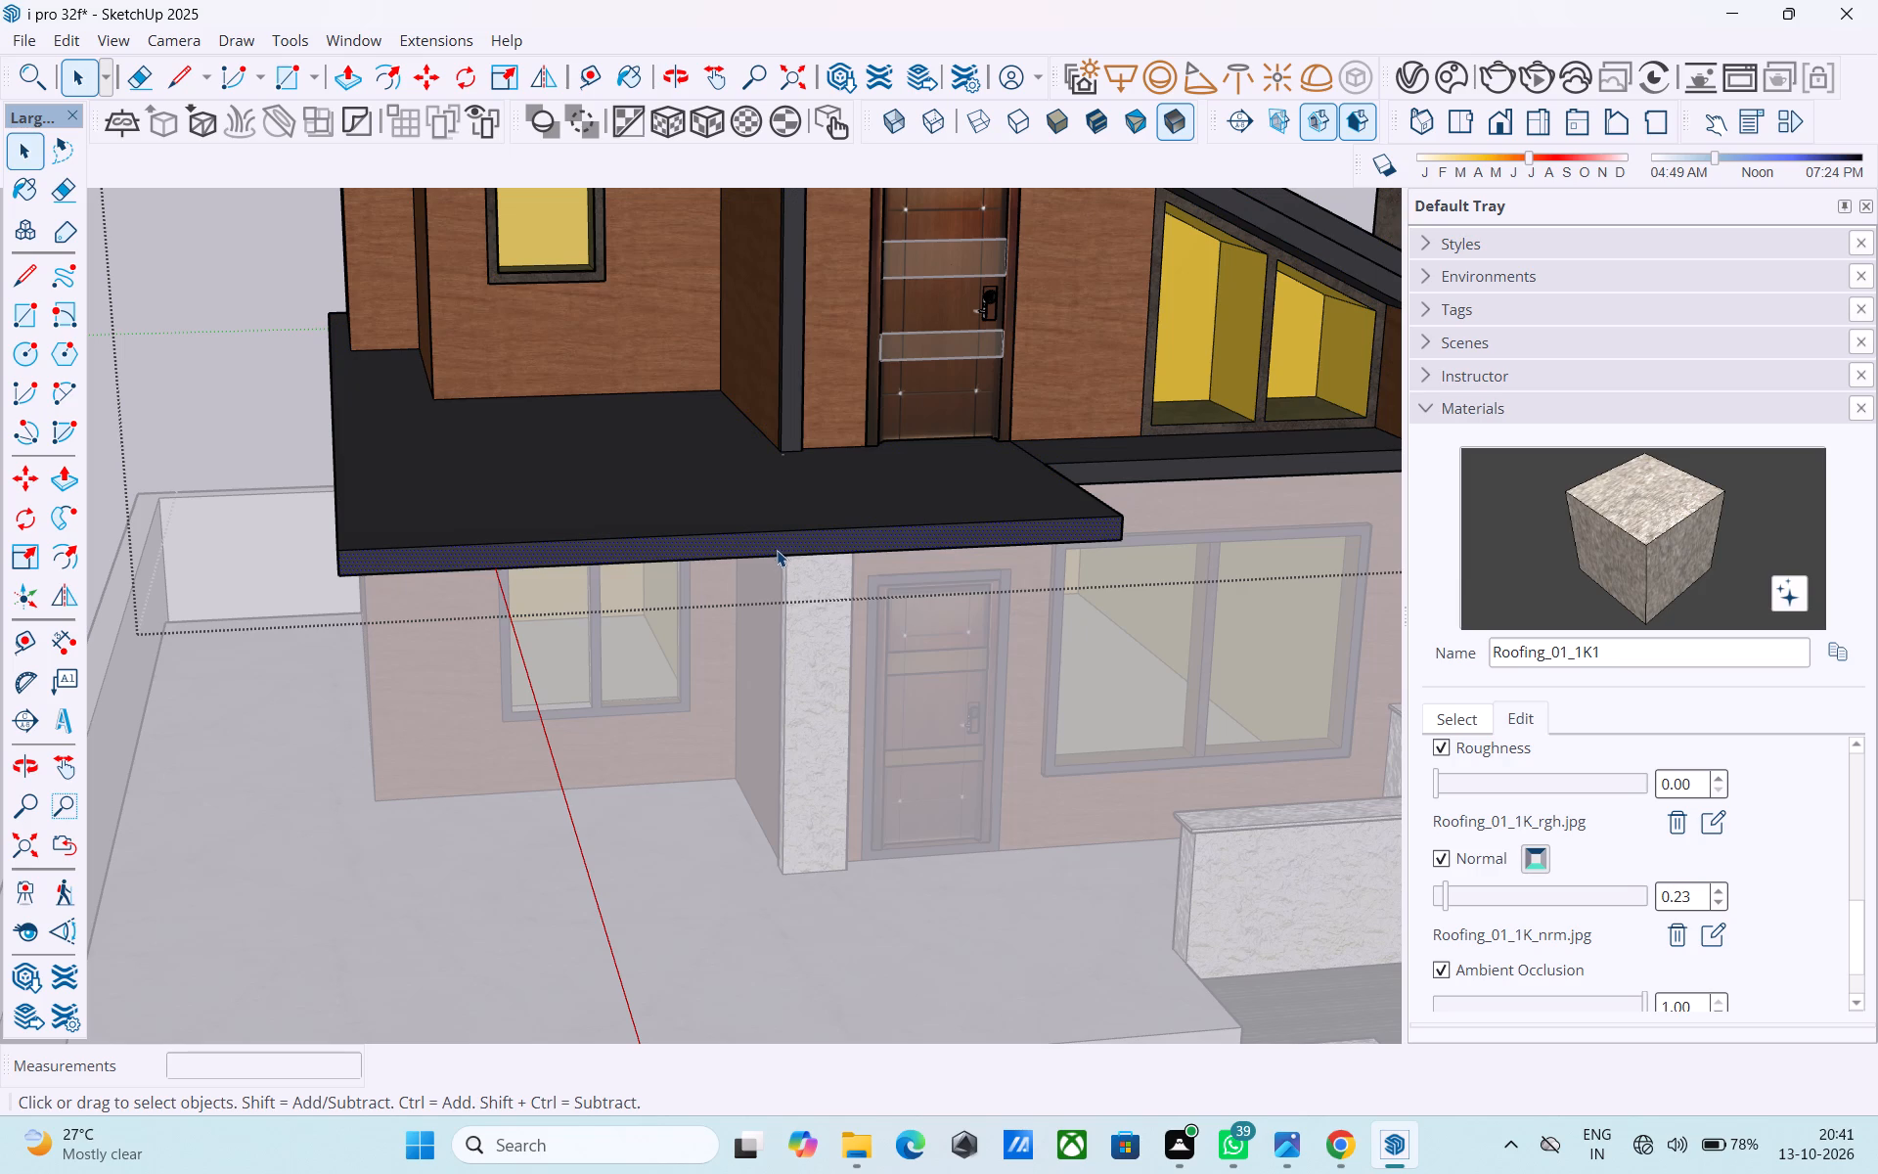
key("p")
left_click(777, 550)
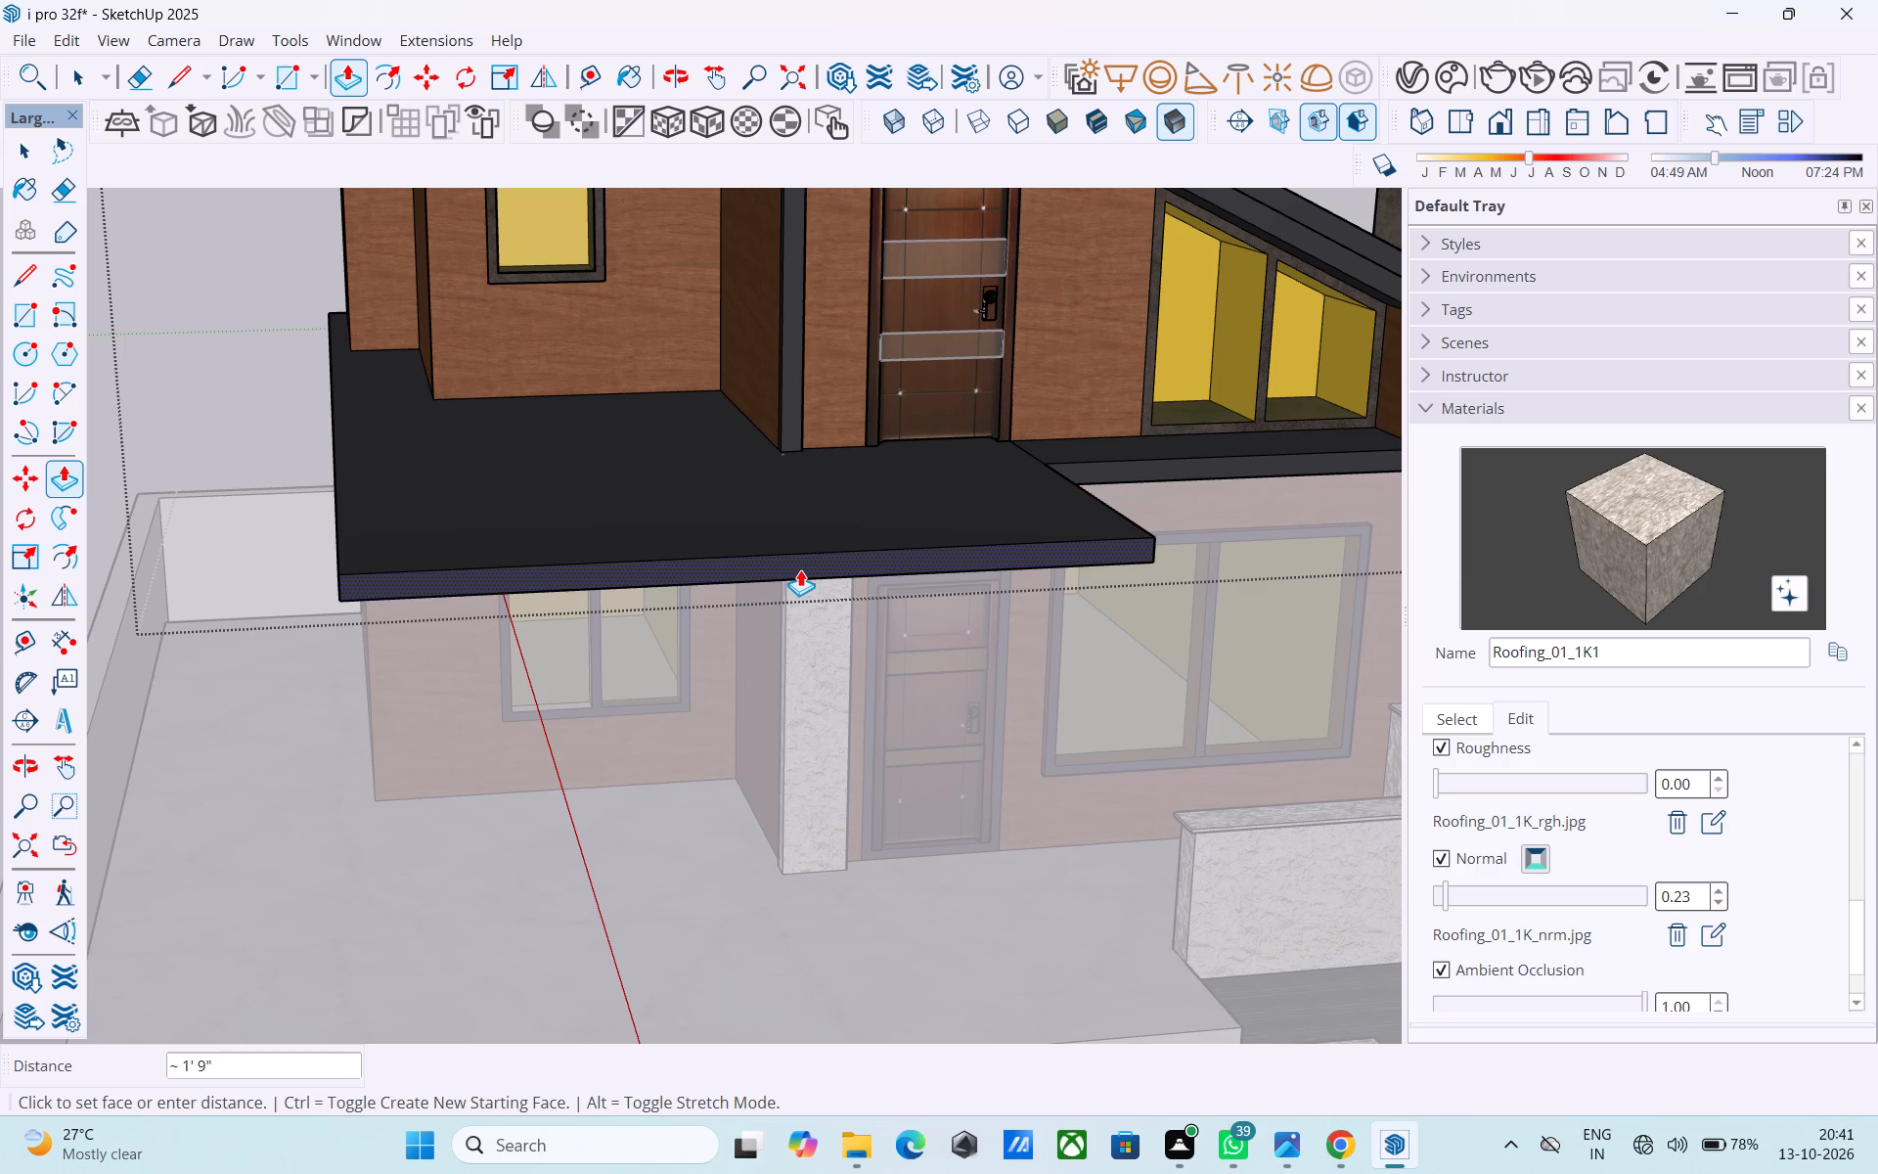
type("2'")
key("Return")
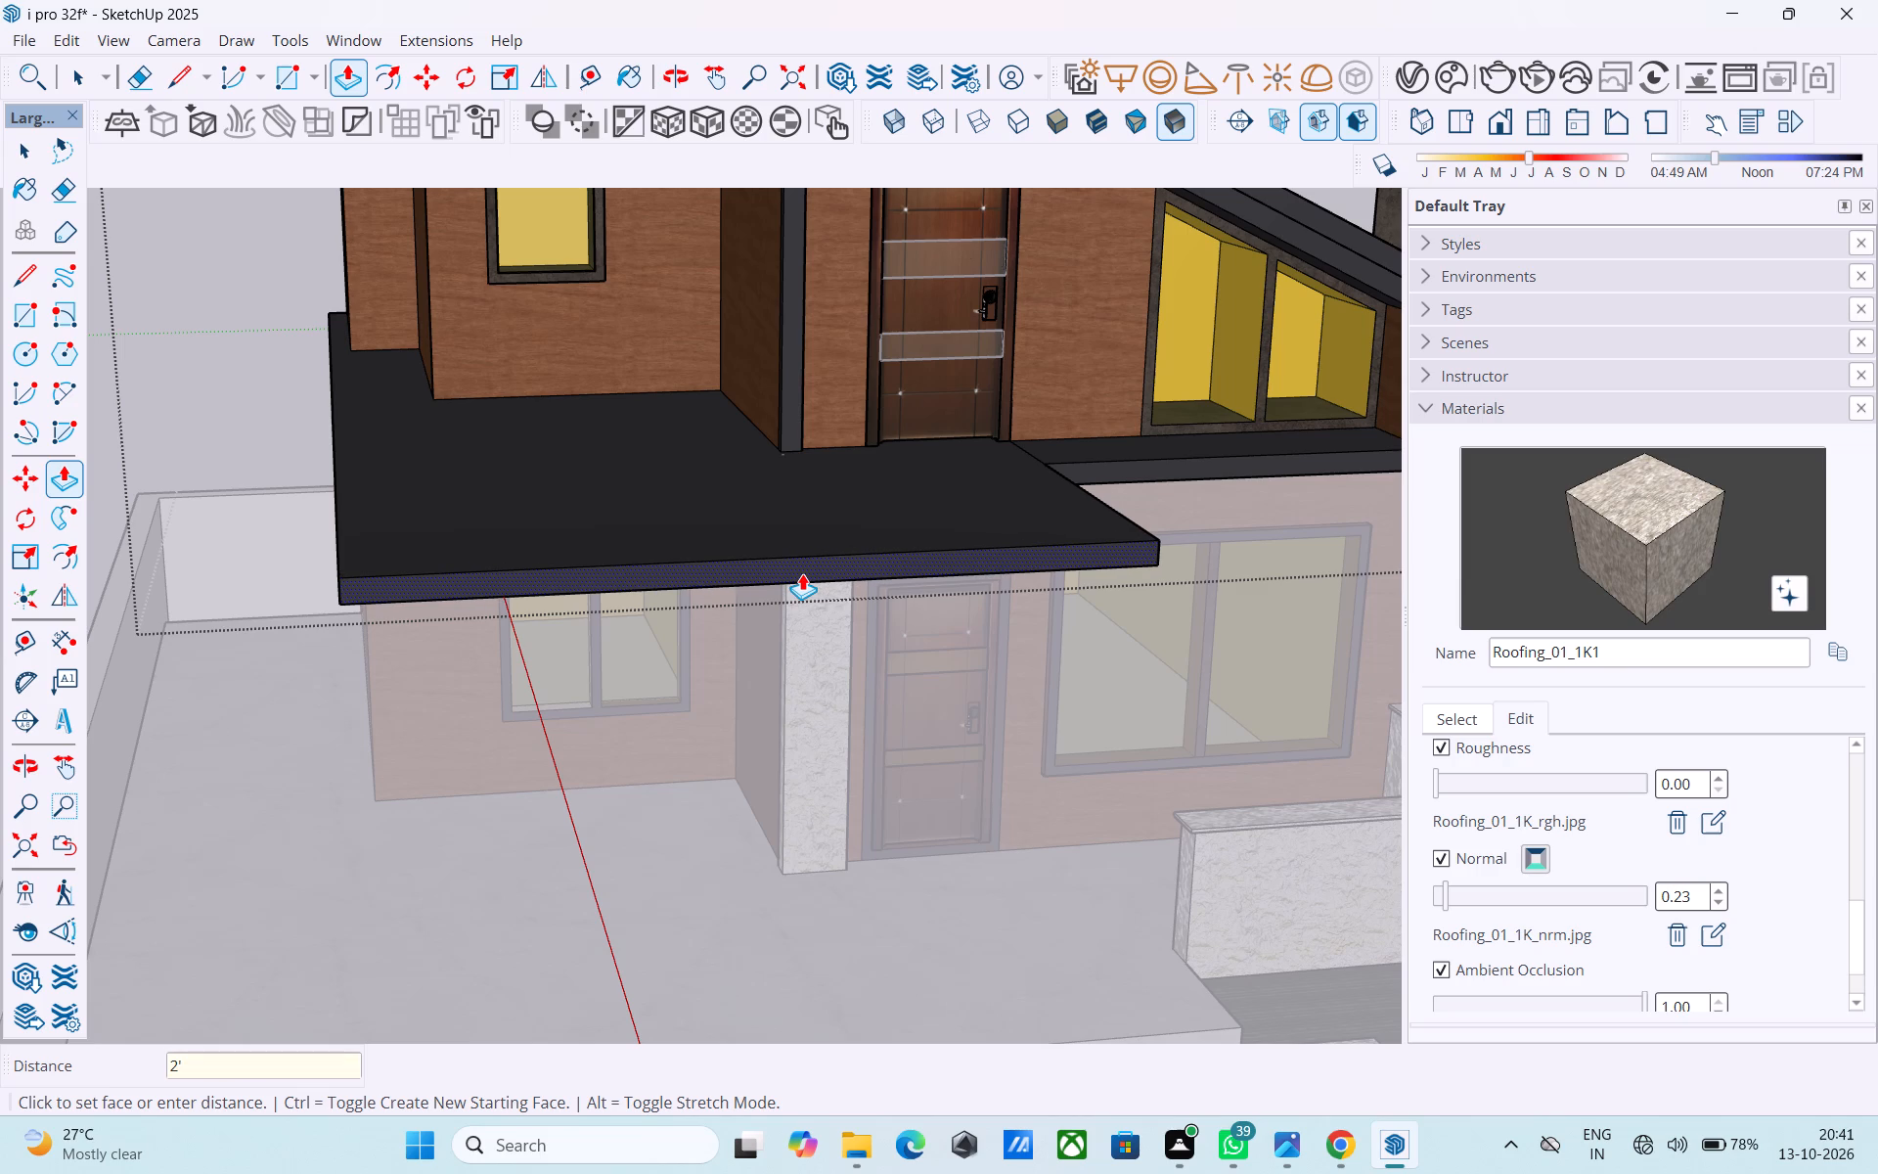
key("space")
scroll(802, 573, "down", 15)
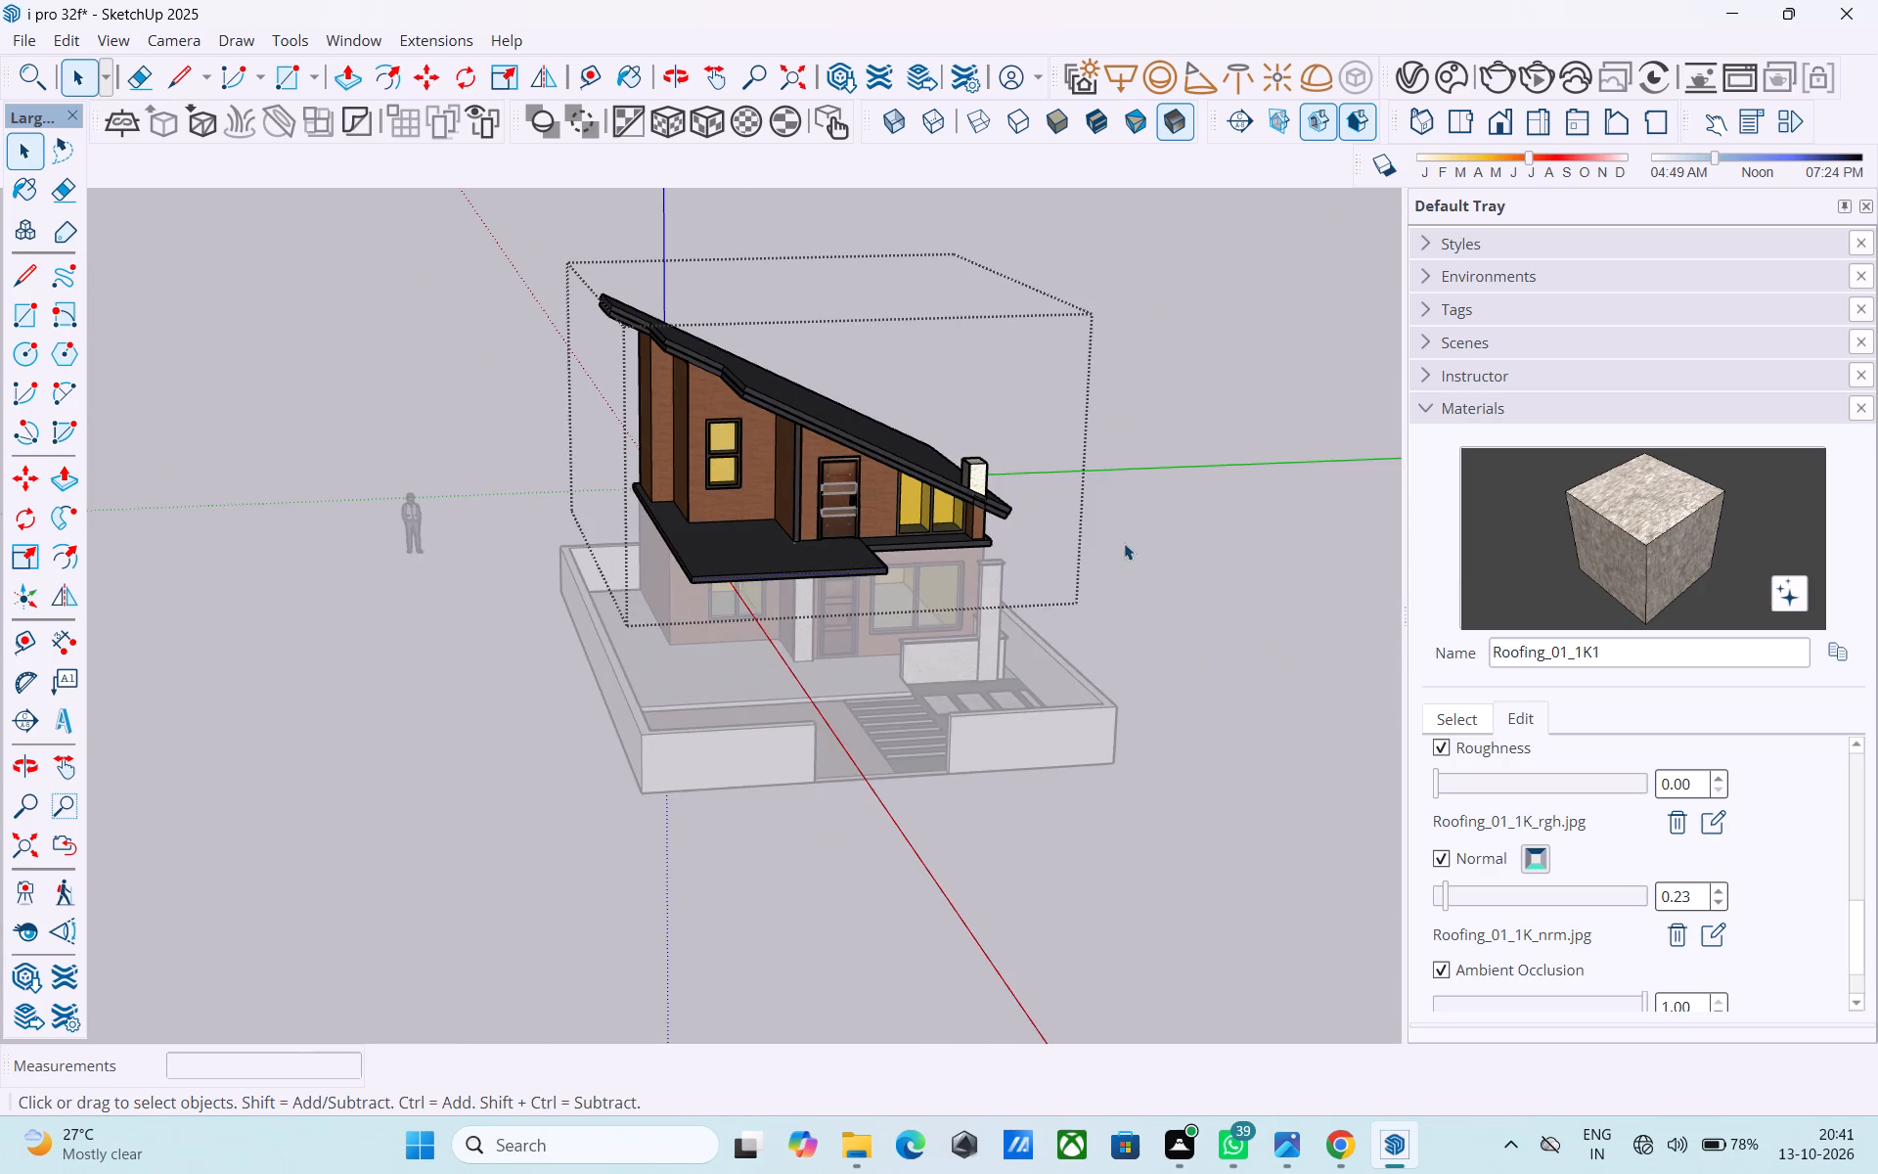
left_click(1137, 542)
Examine the extended canopy slab from the side, front and underneath, including its junction with the brown walls and stone column.
middle_click_drag(824, 625, 826, 583)
scroll(732, 580, "up", 8)
middle_click_drag(676, 604, 603, 581)
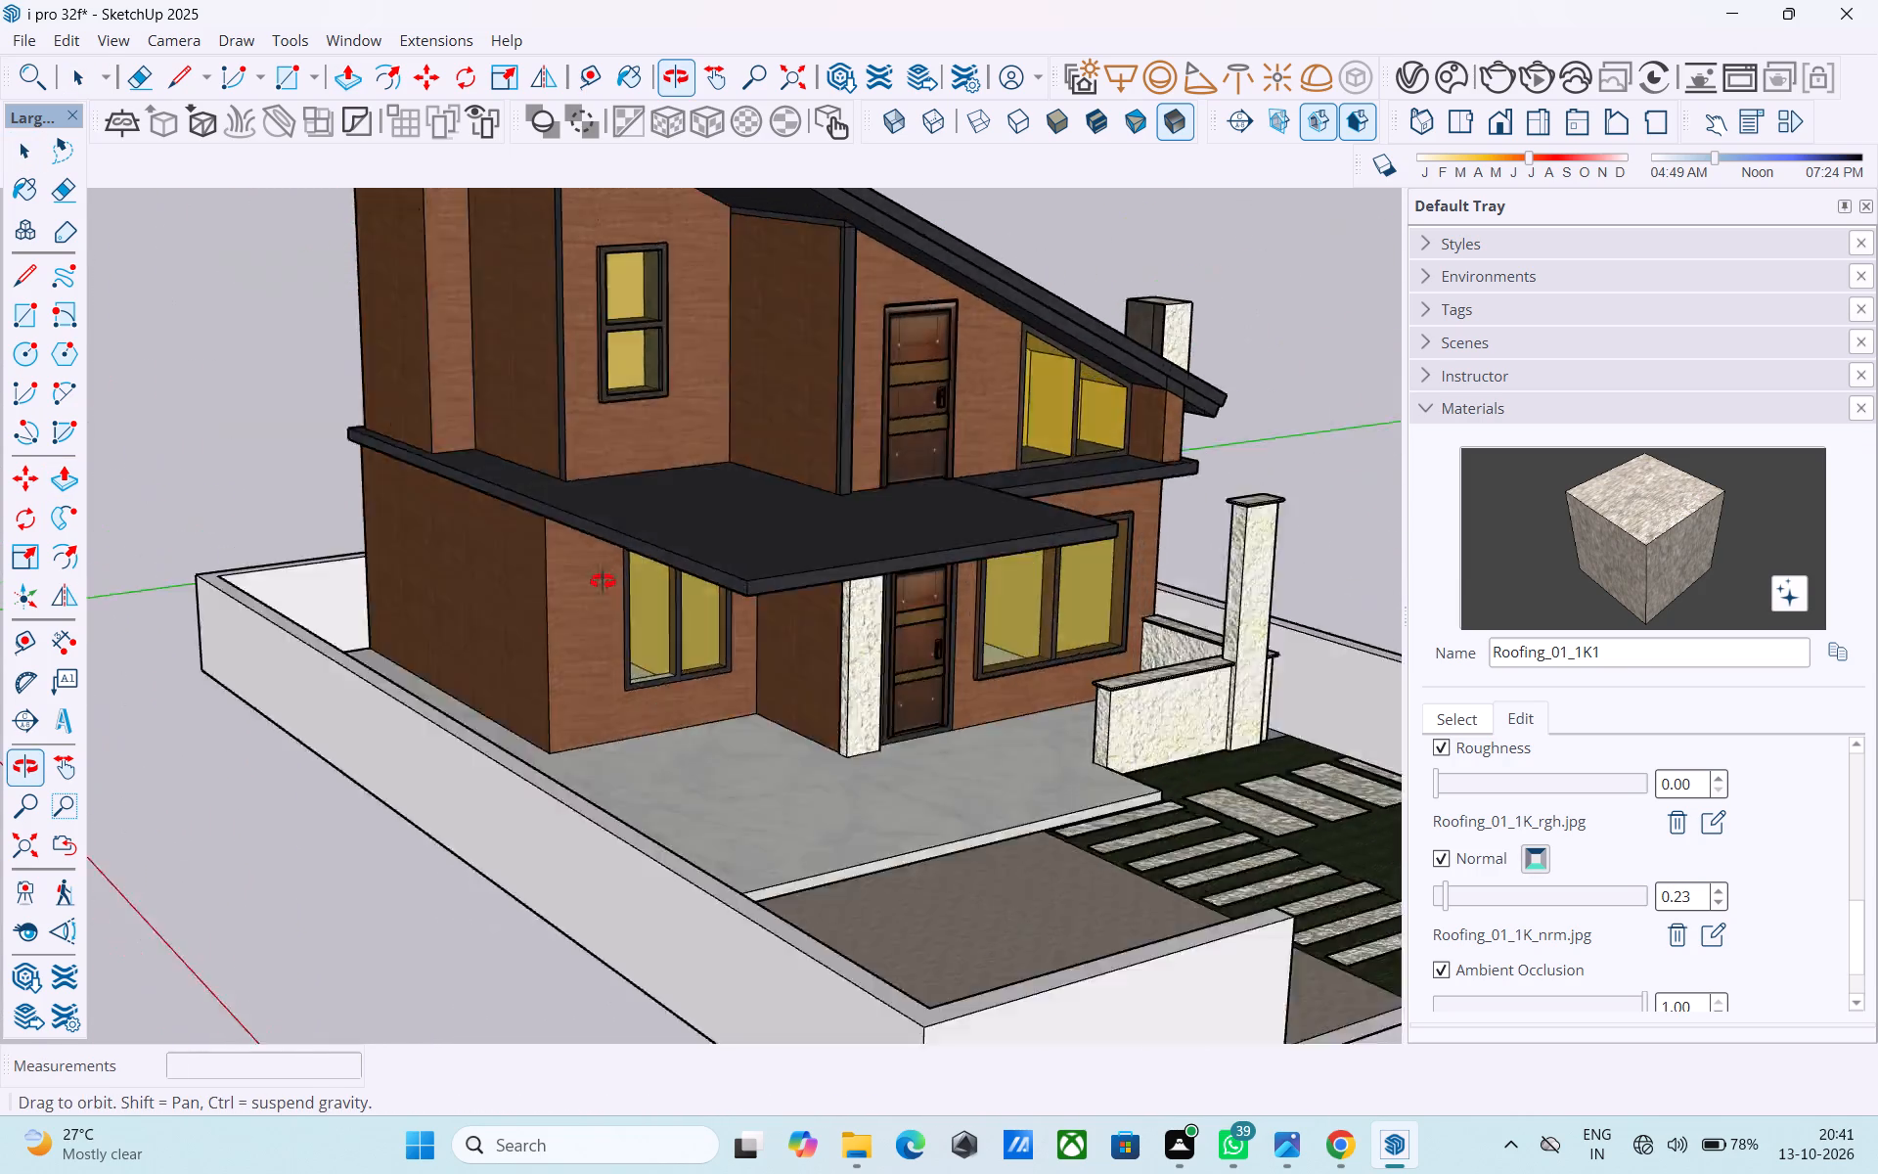
middle_click_drag(603, 581, 589, 542)
scroll(589, 542, "up", 7)
middle_click_drag(595, 539, 581, 714, "shift")
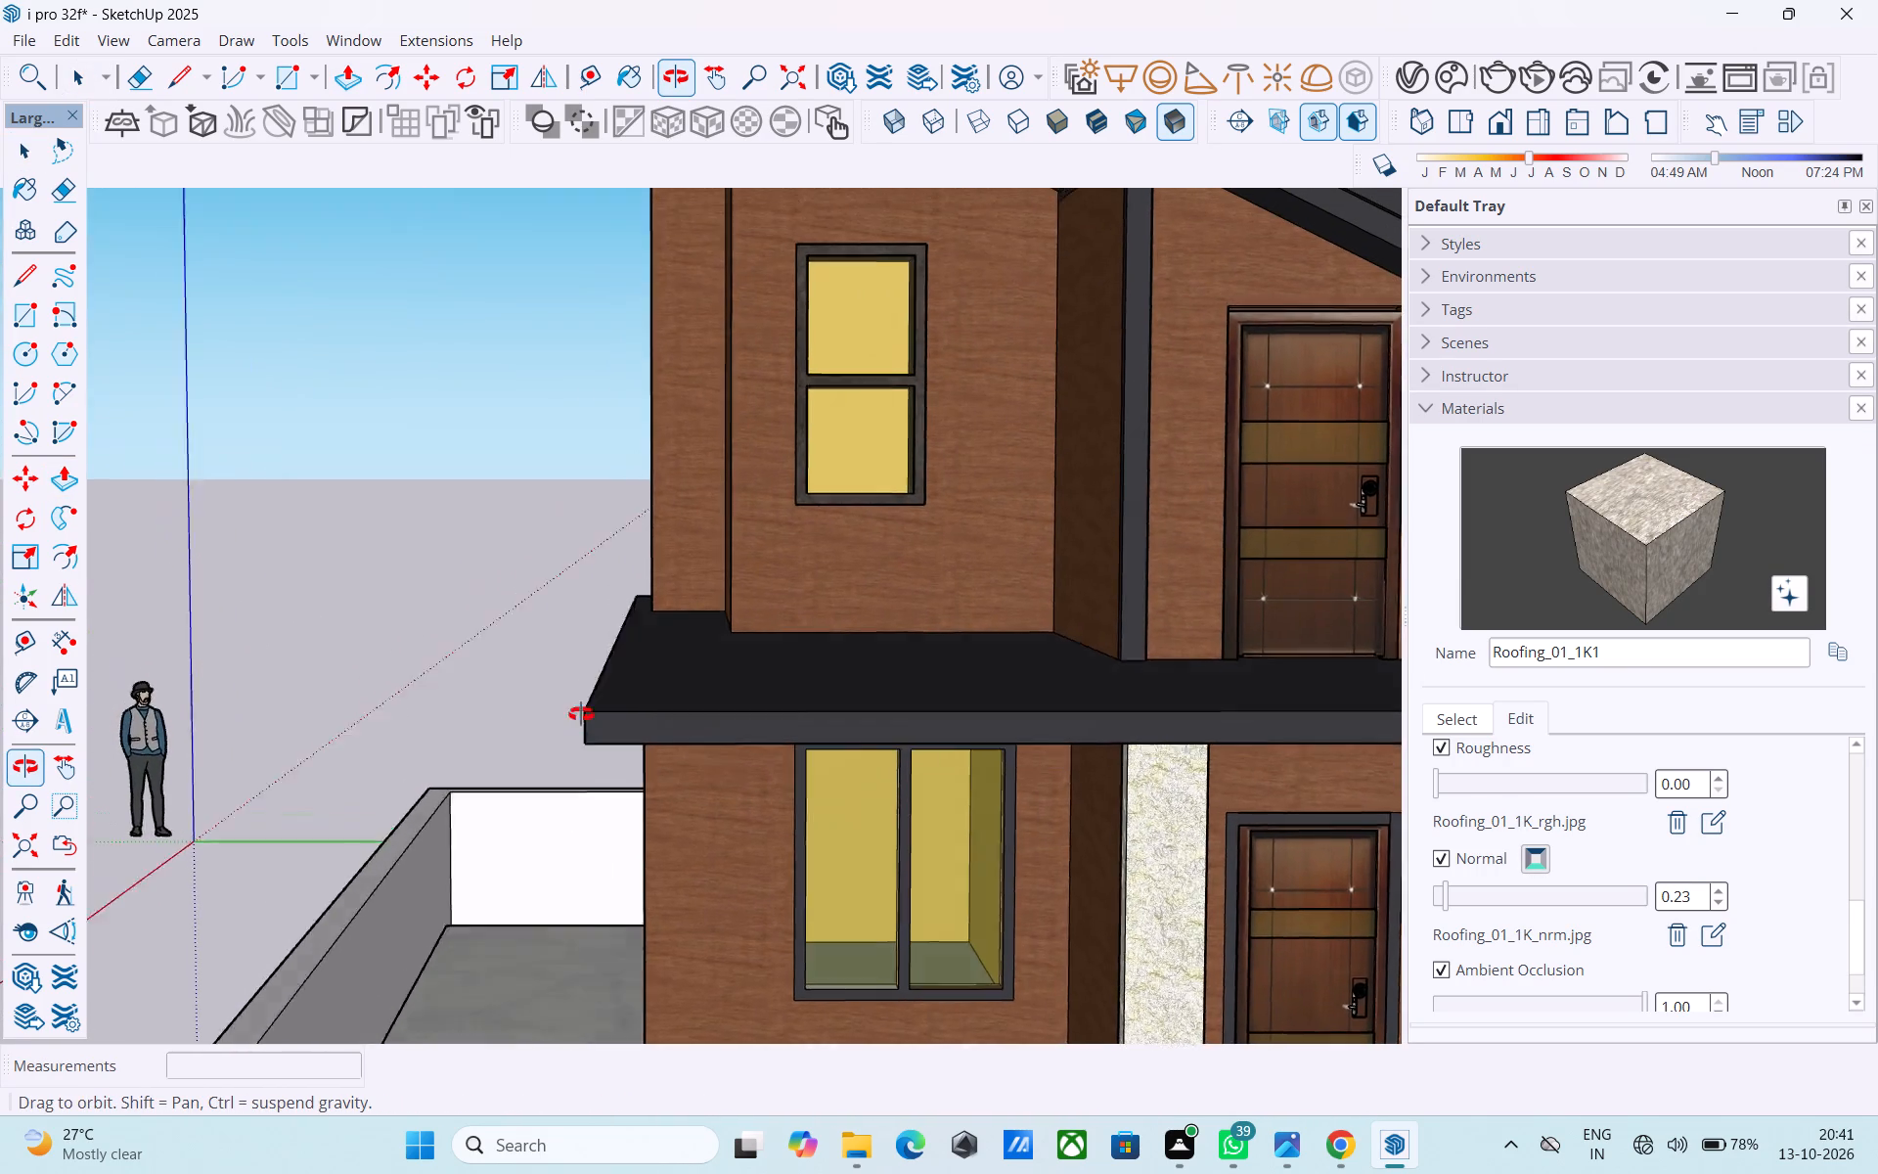
middle_click_drag(581, 714, 378, 574, "shift")
middle_click_drag(612, 565, 624, 514, "shift")
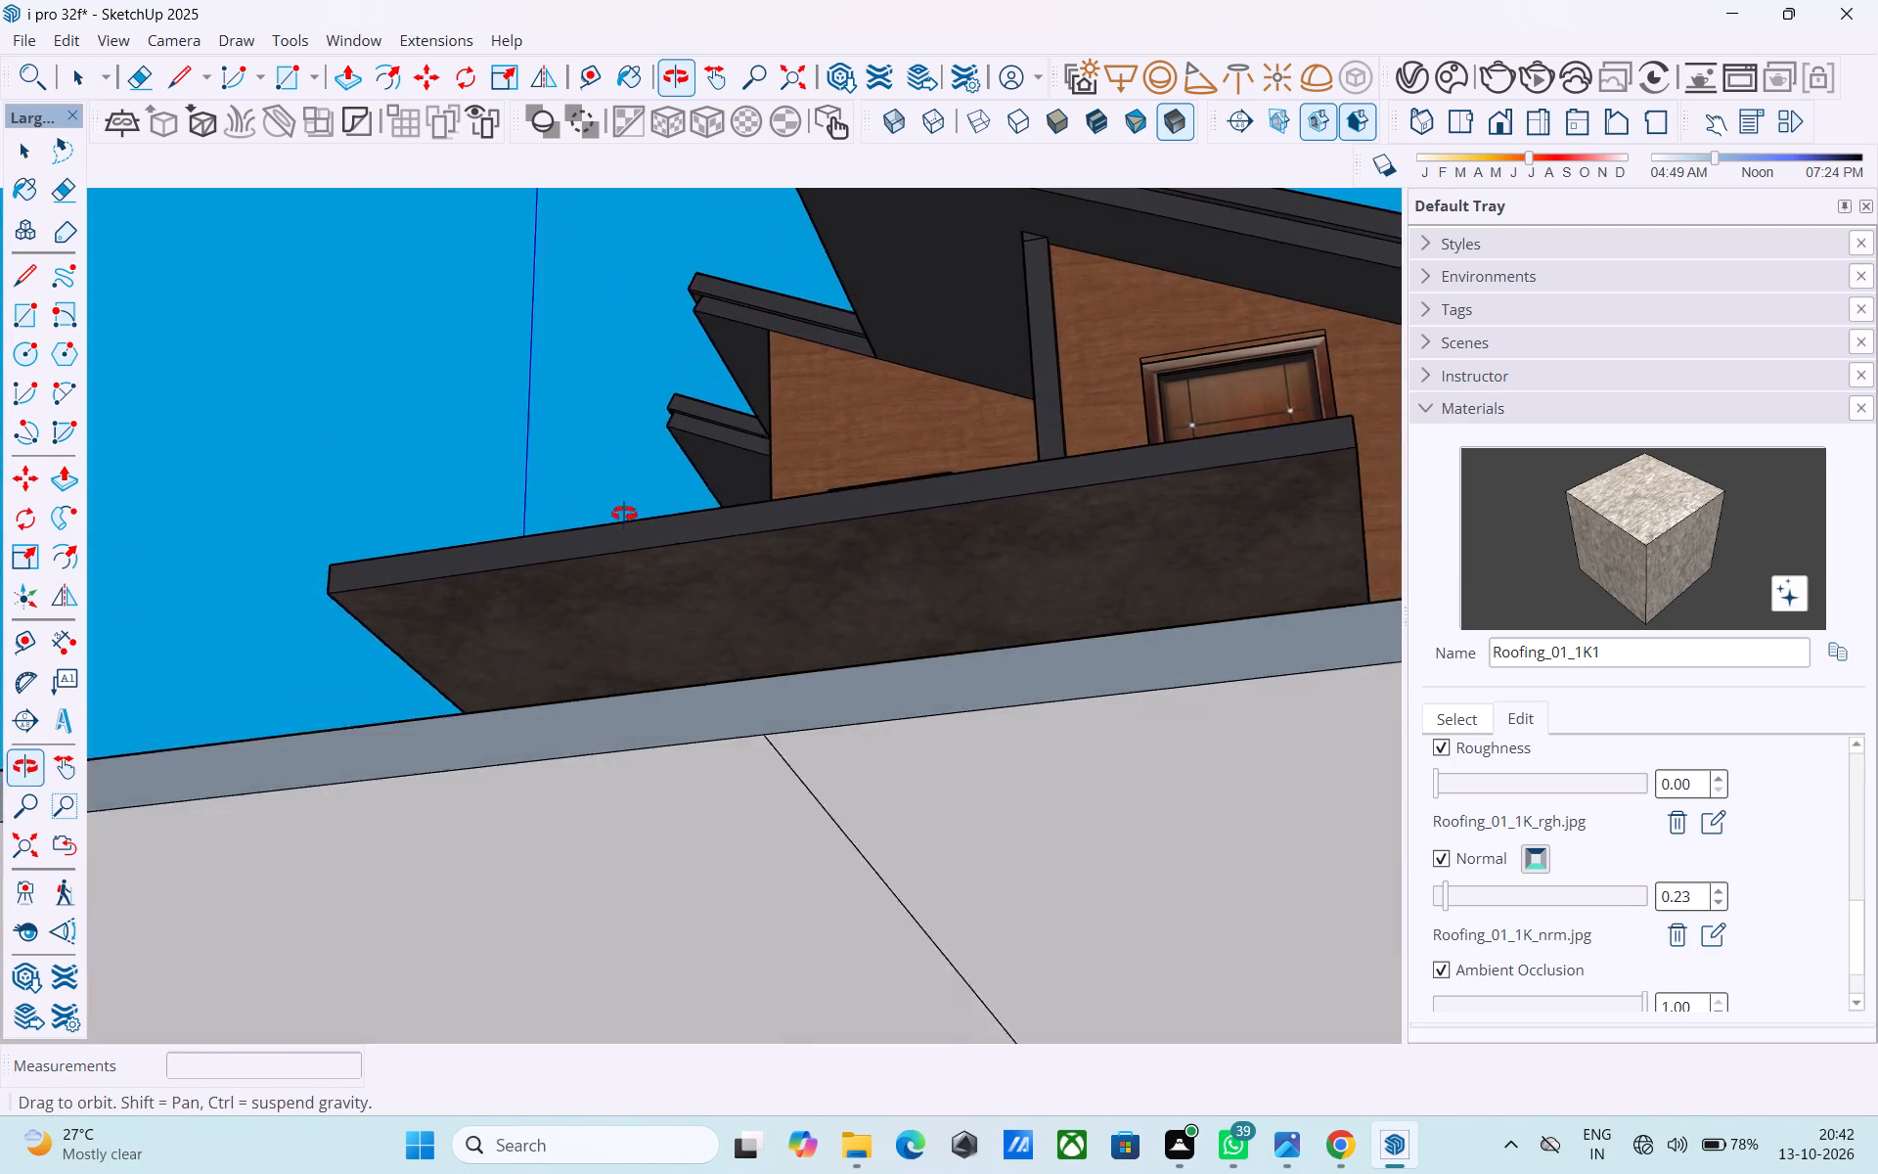
middle_click_drag(624, 514, 632, 502, "shift")
middle_click_drag(619, 540, 766, 663)
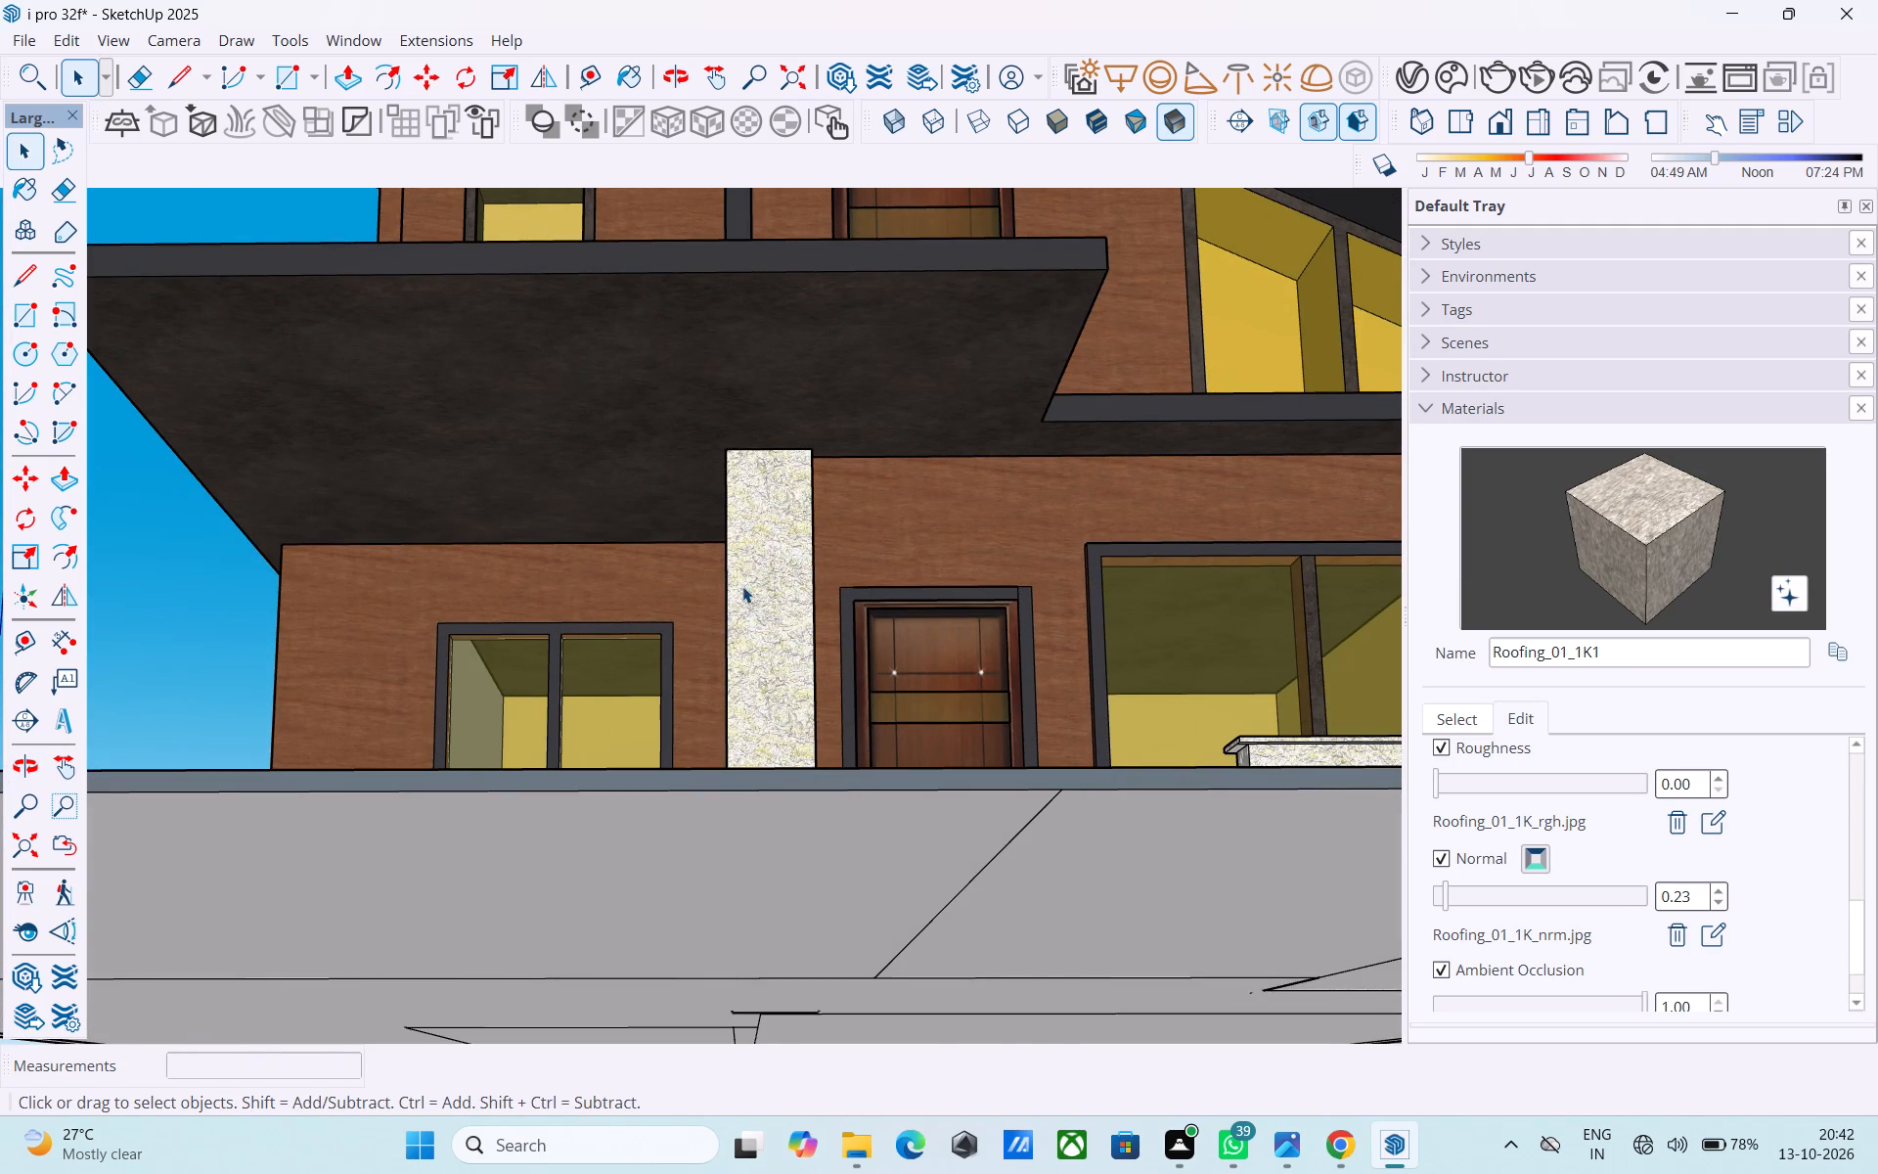
middle_click_drag(740, 586, 821, 642, "shift")
scroll(633, 595, "up", 4)
middle_click_drag(629, 595, 823, 742)
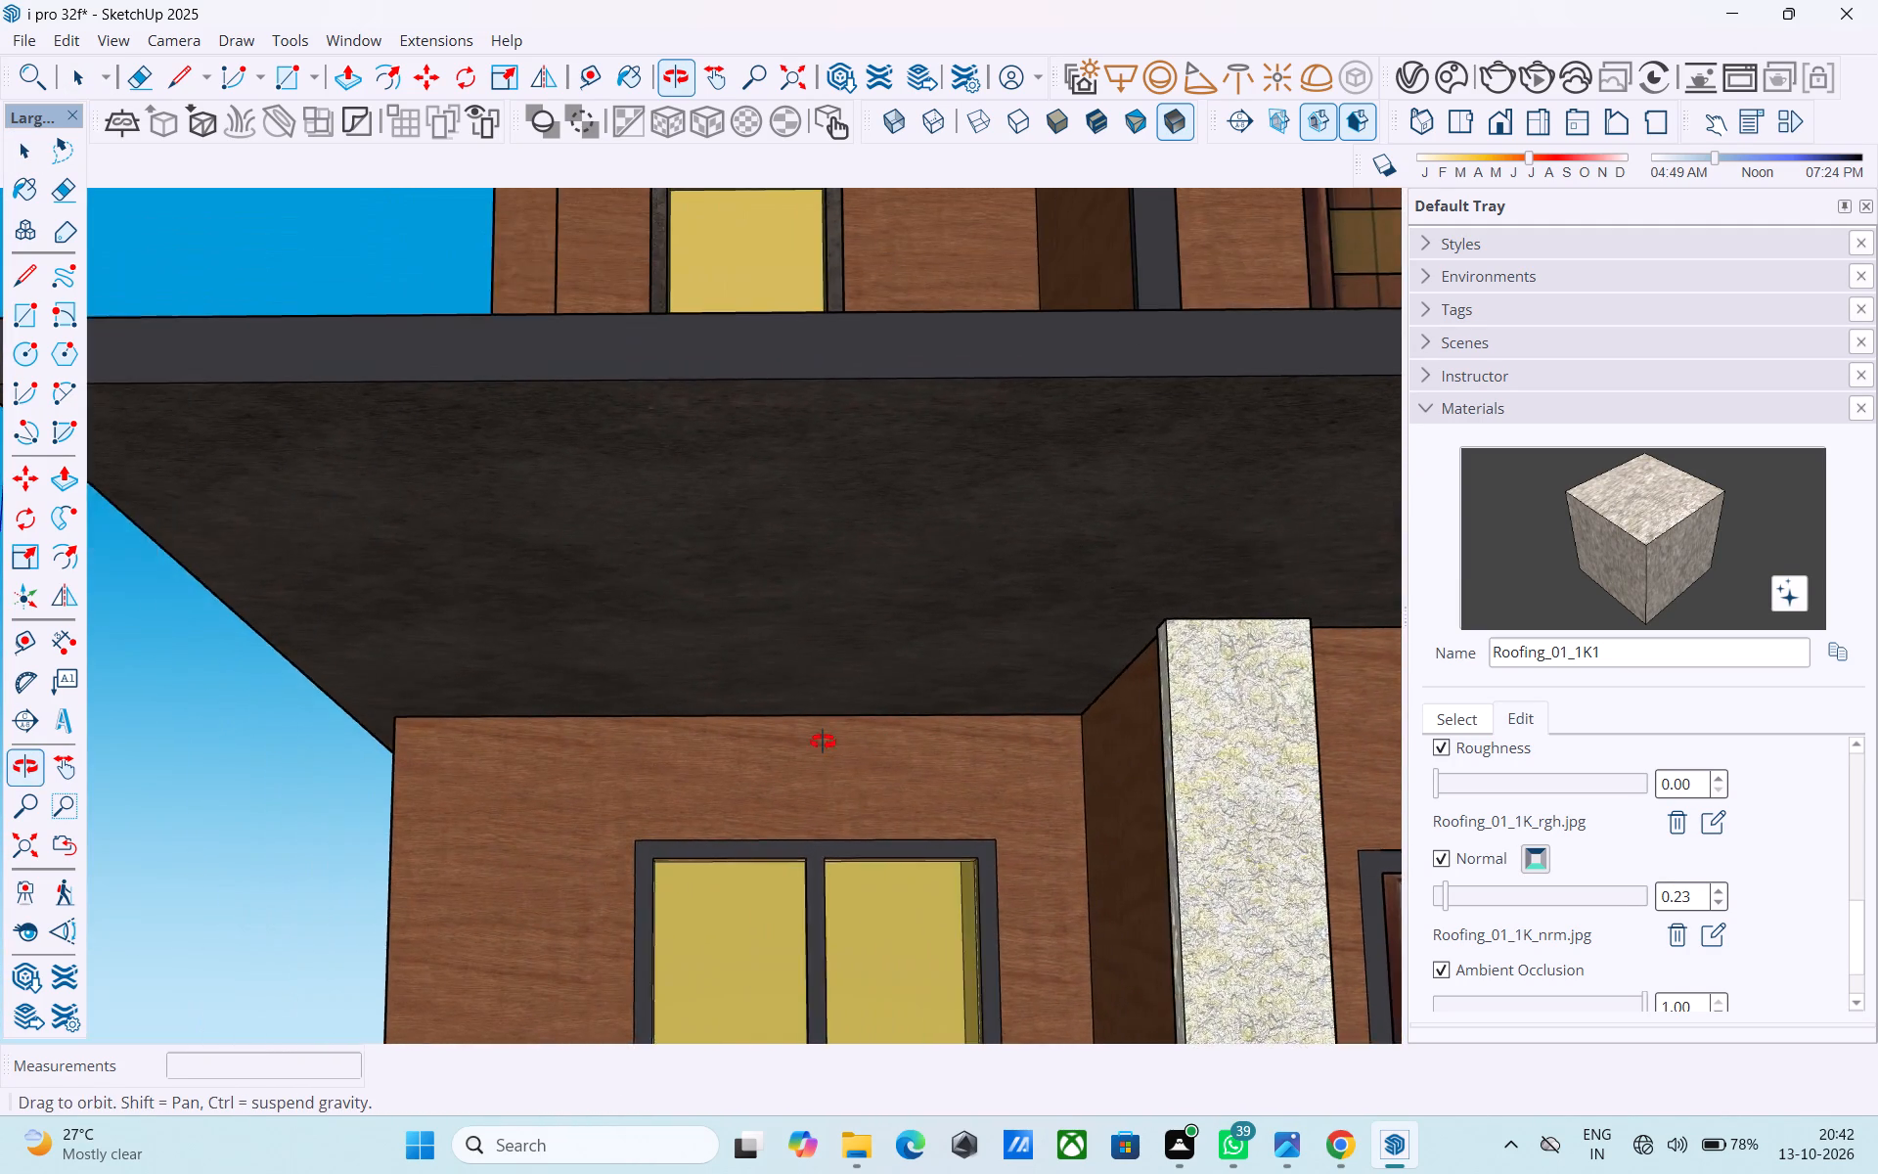
middle_click_drag(823, 742, 944, 830)
middle_click_drag(937, 832, 961, 884, "shift")
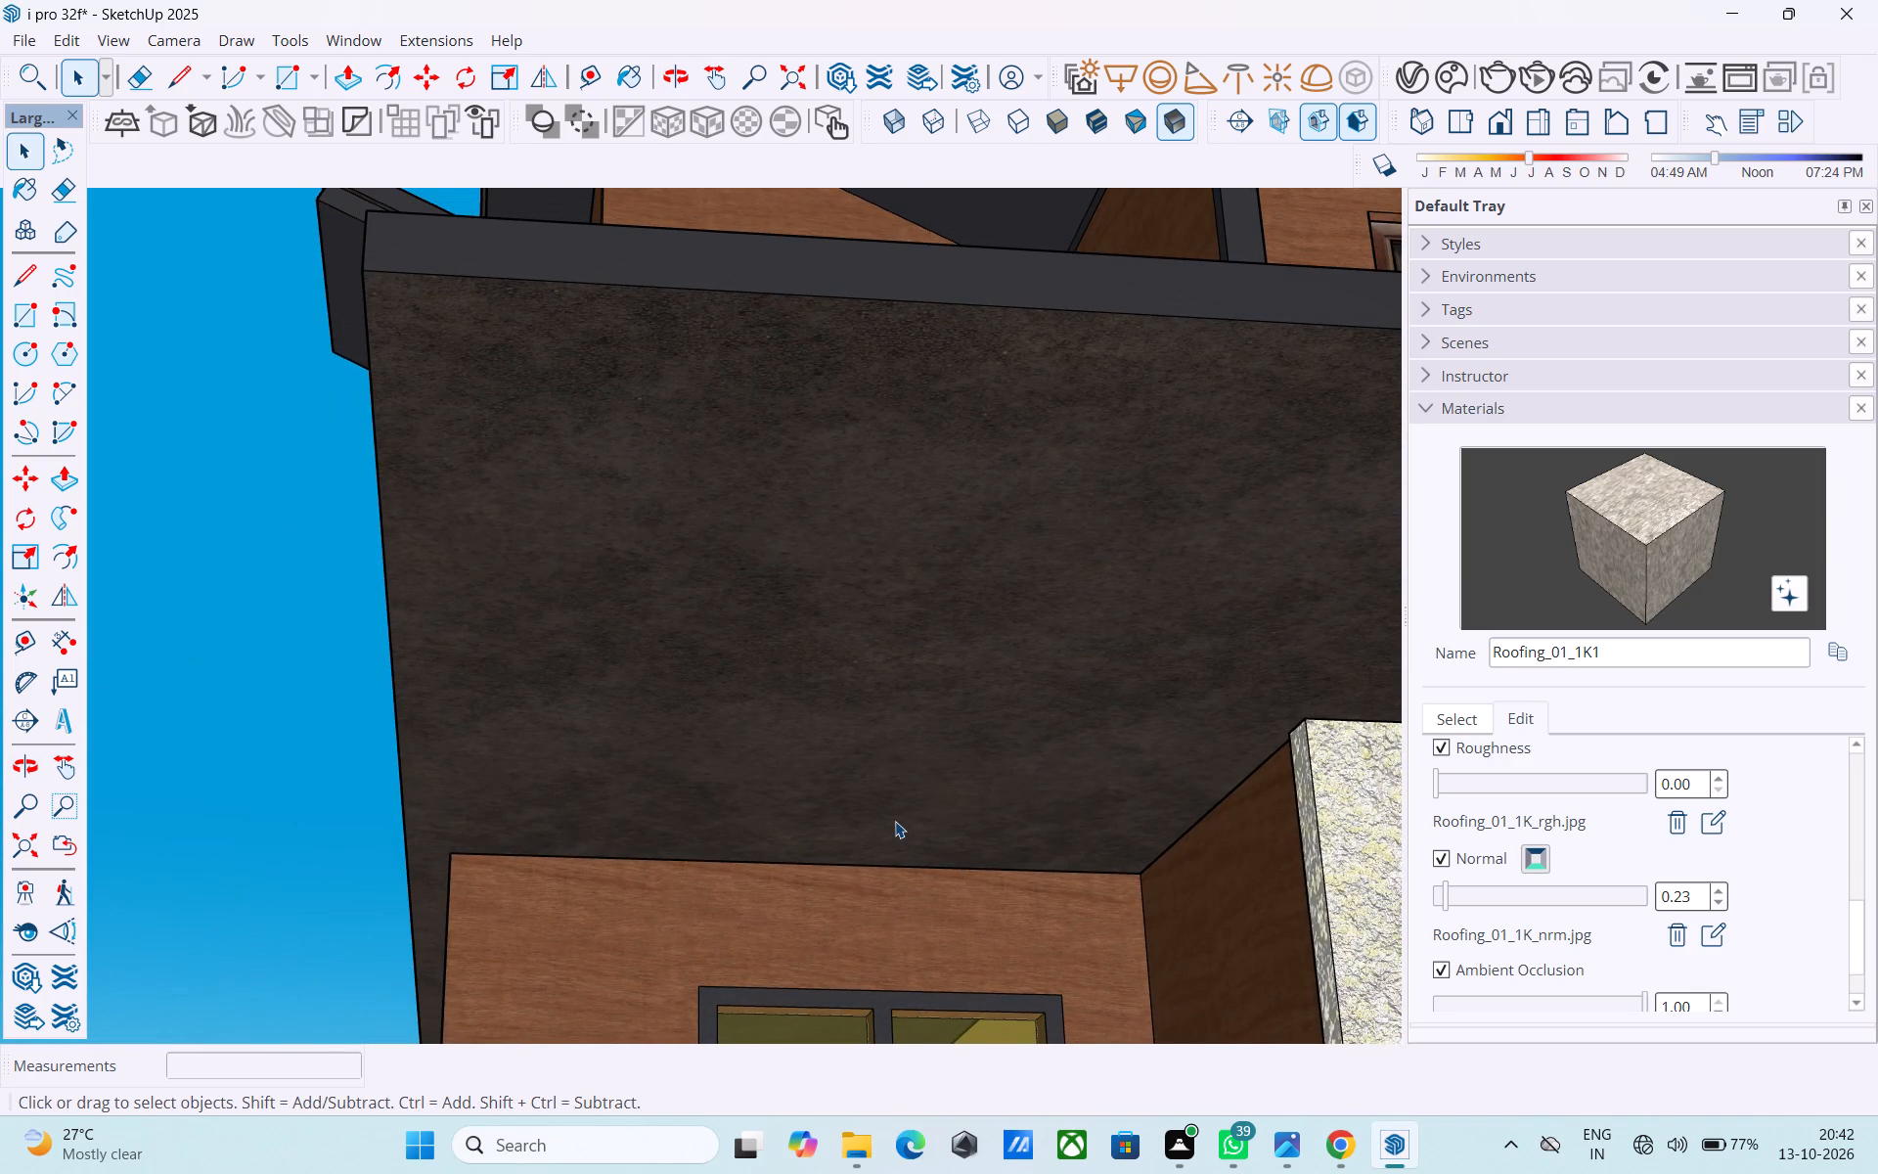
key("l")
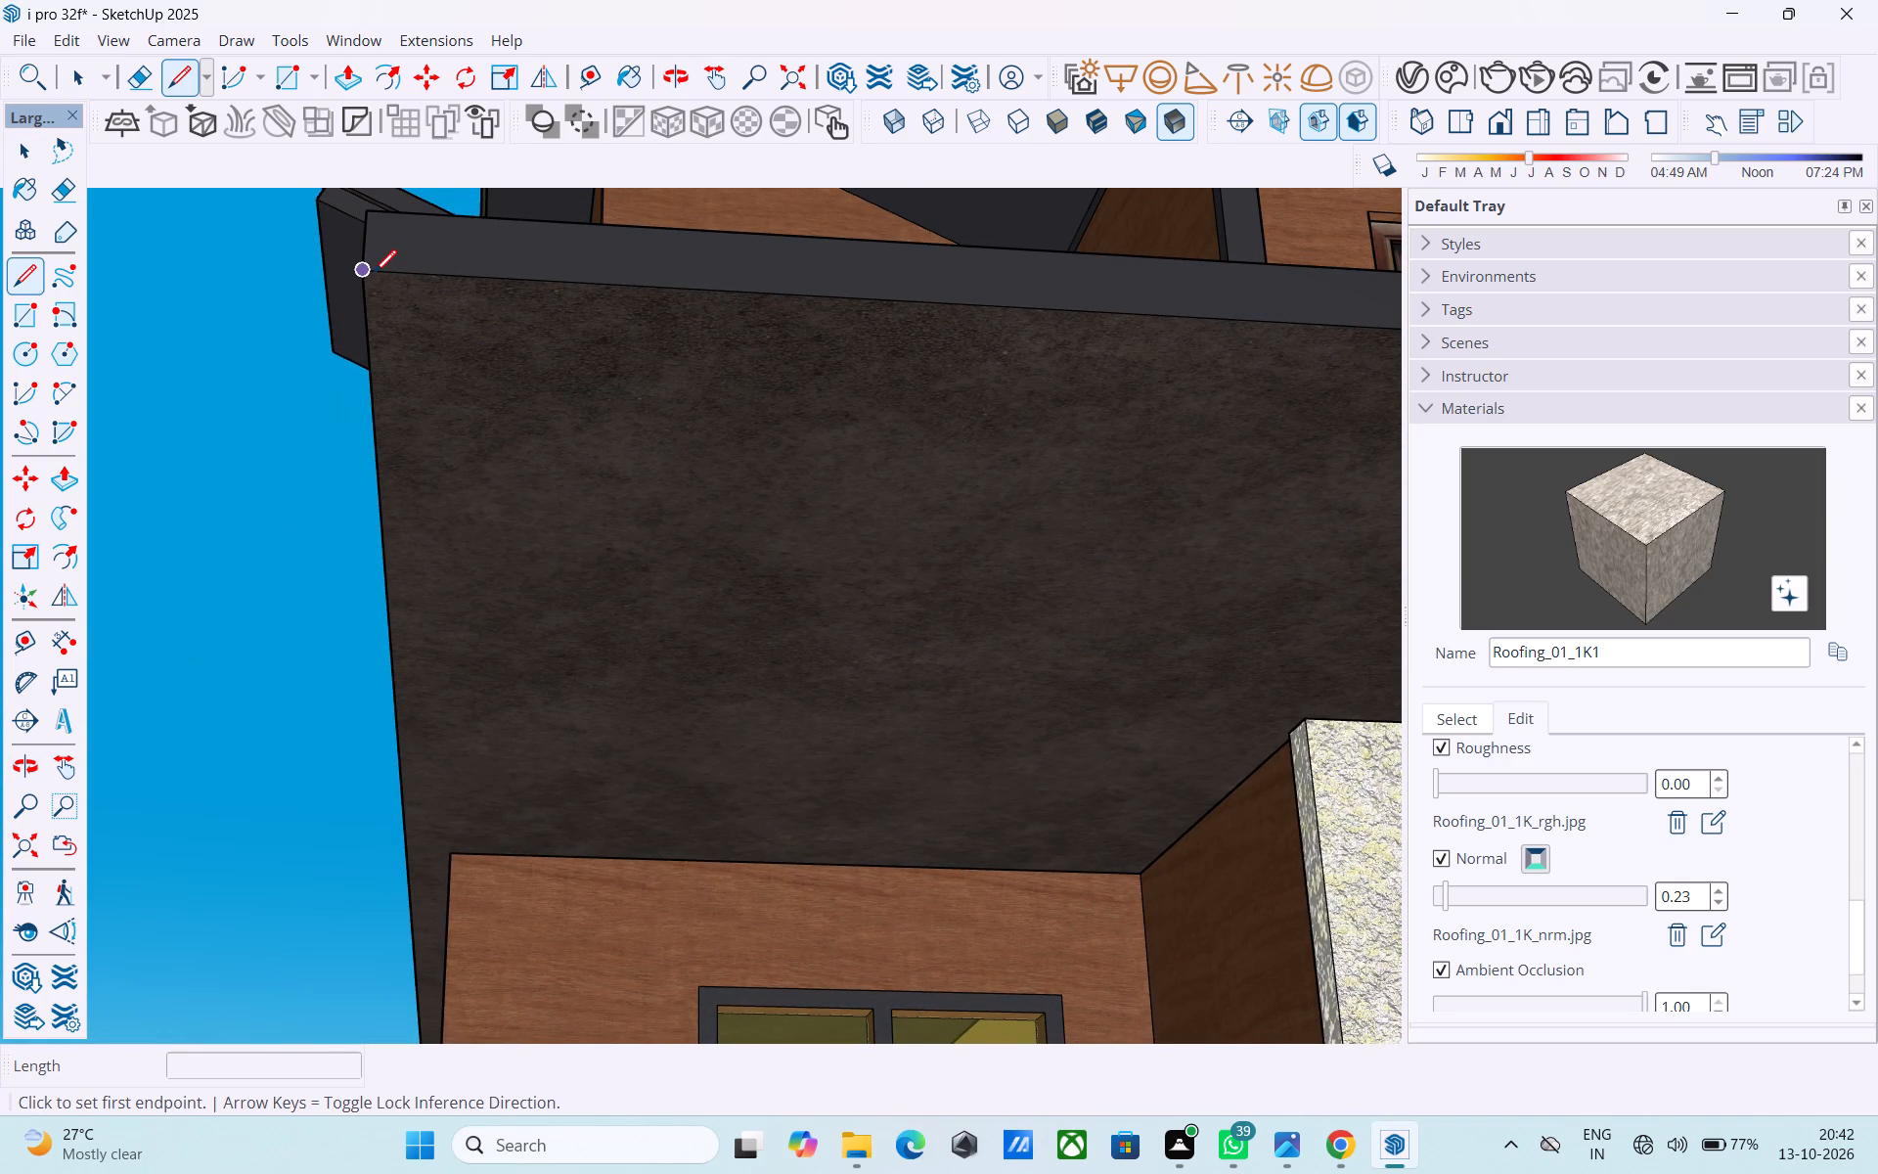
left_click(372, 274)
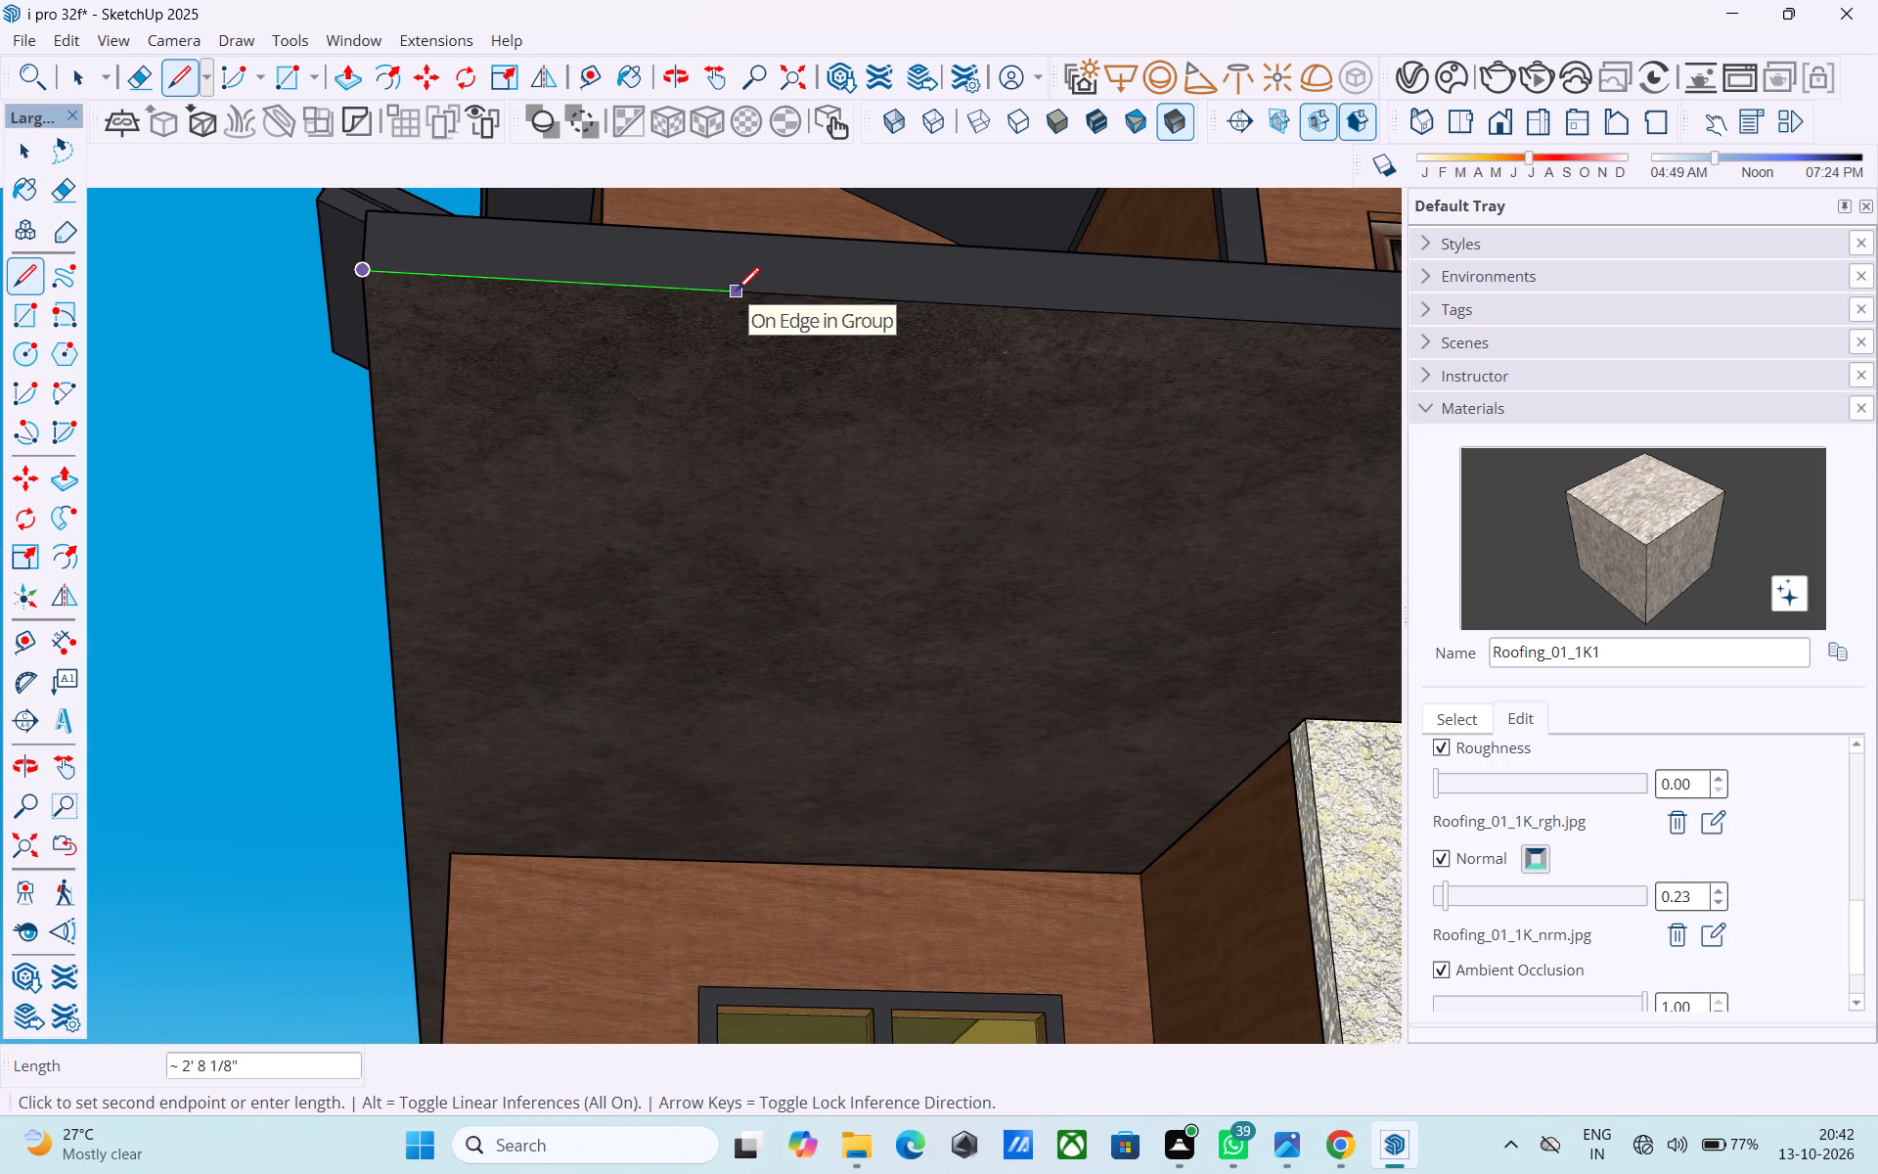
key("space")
Open the canopy slab group and draw a line about 3' along the underside's front edge, starting from the slab's free outer corner.
double_click(737, 294)
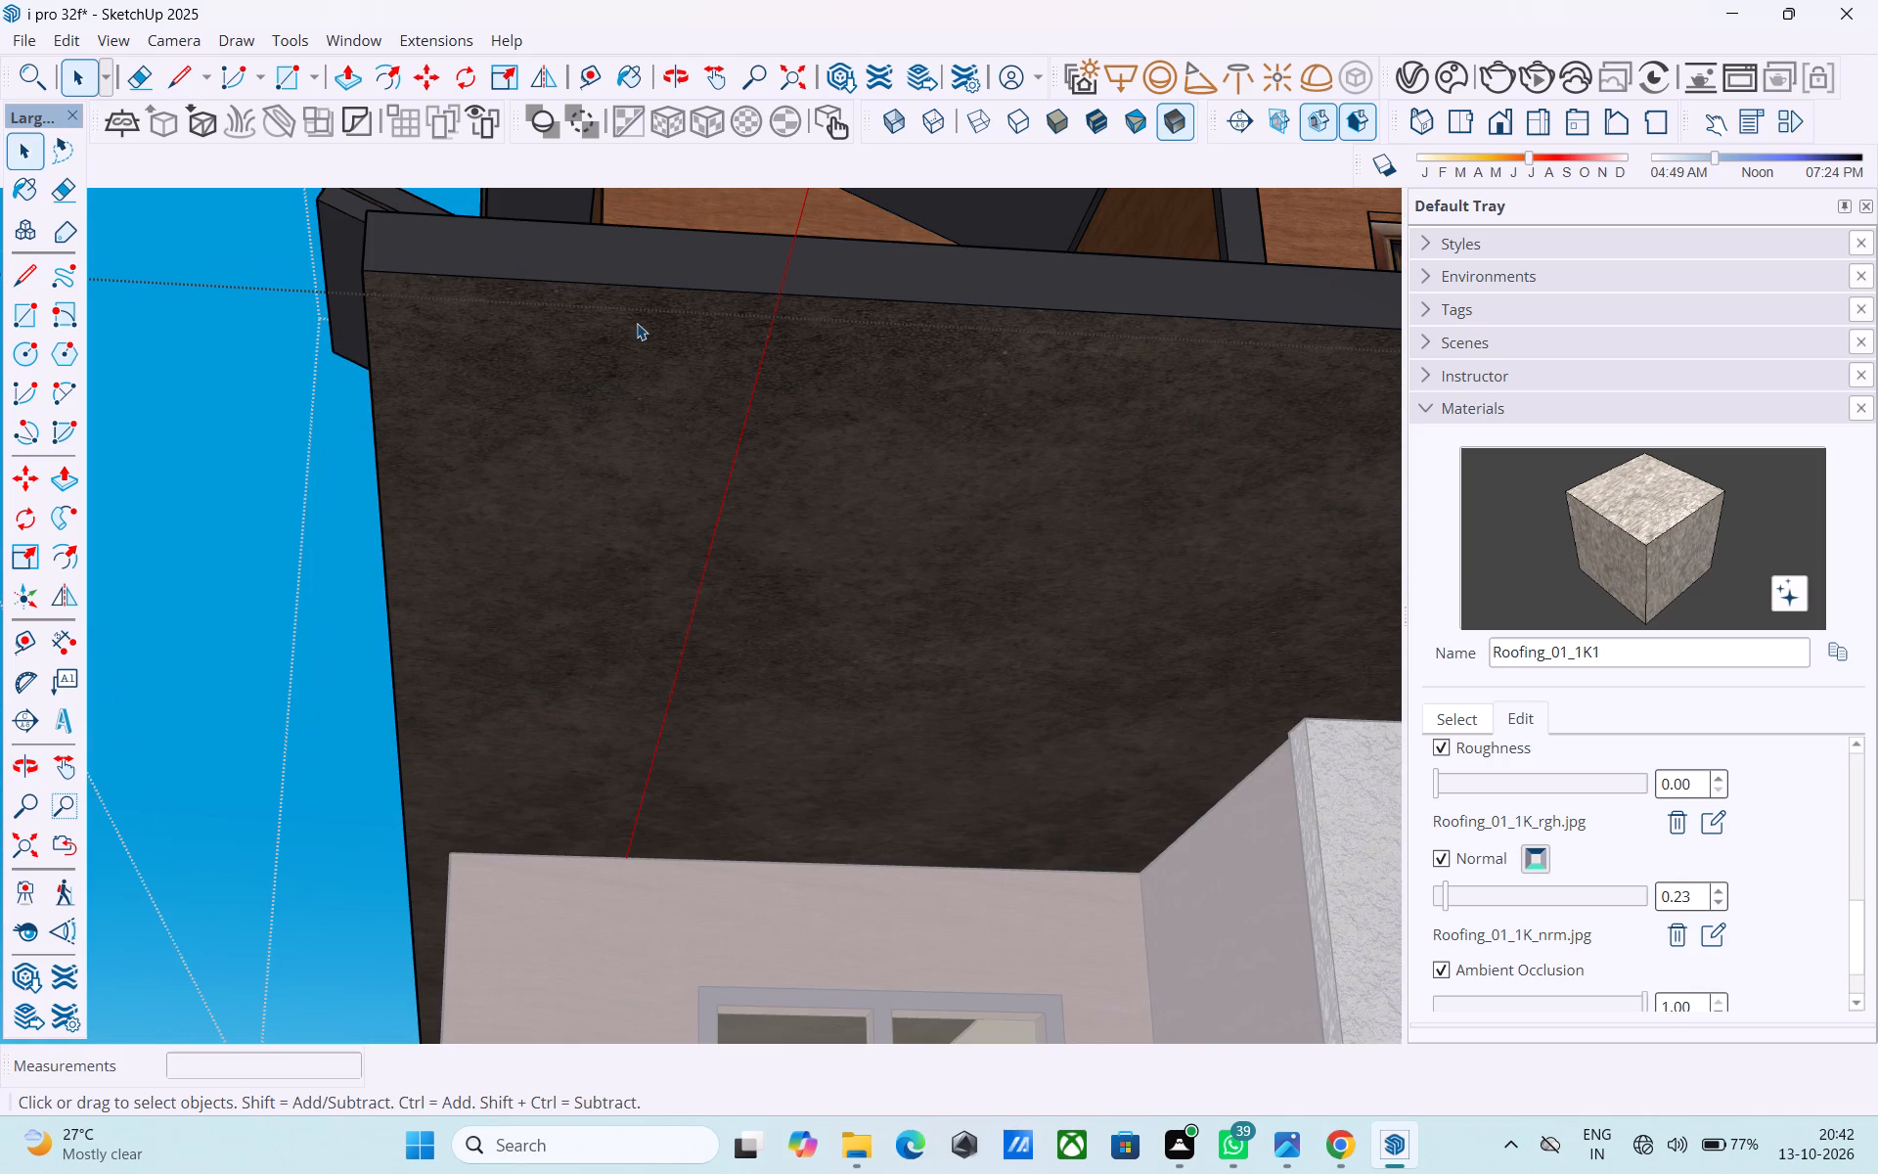
key("l")
left_click(366, 276)
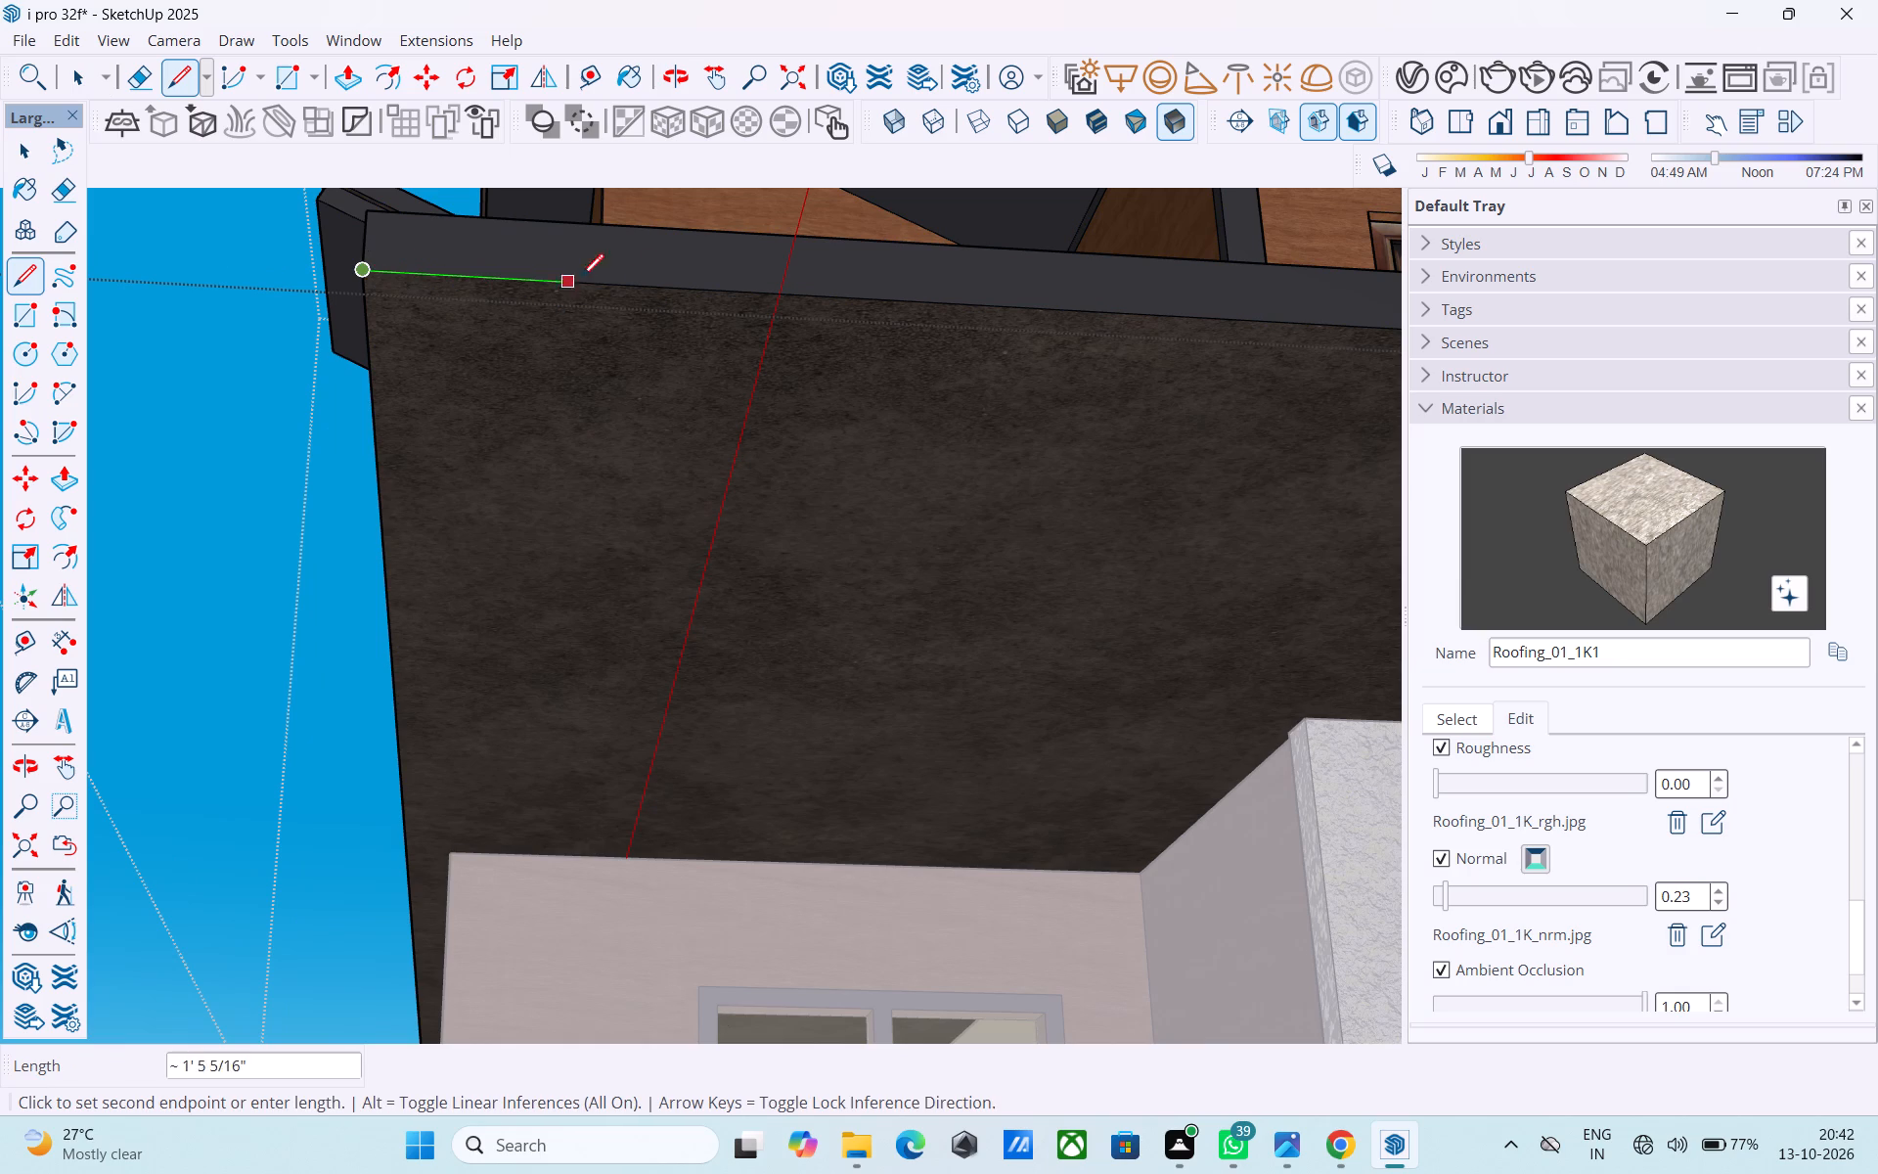
left_click(782, 283)
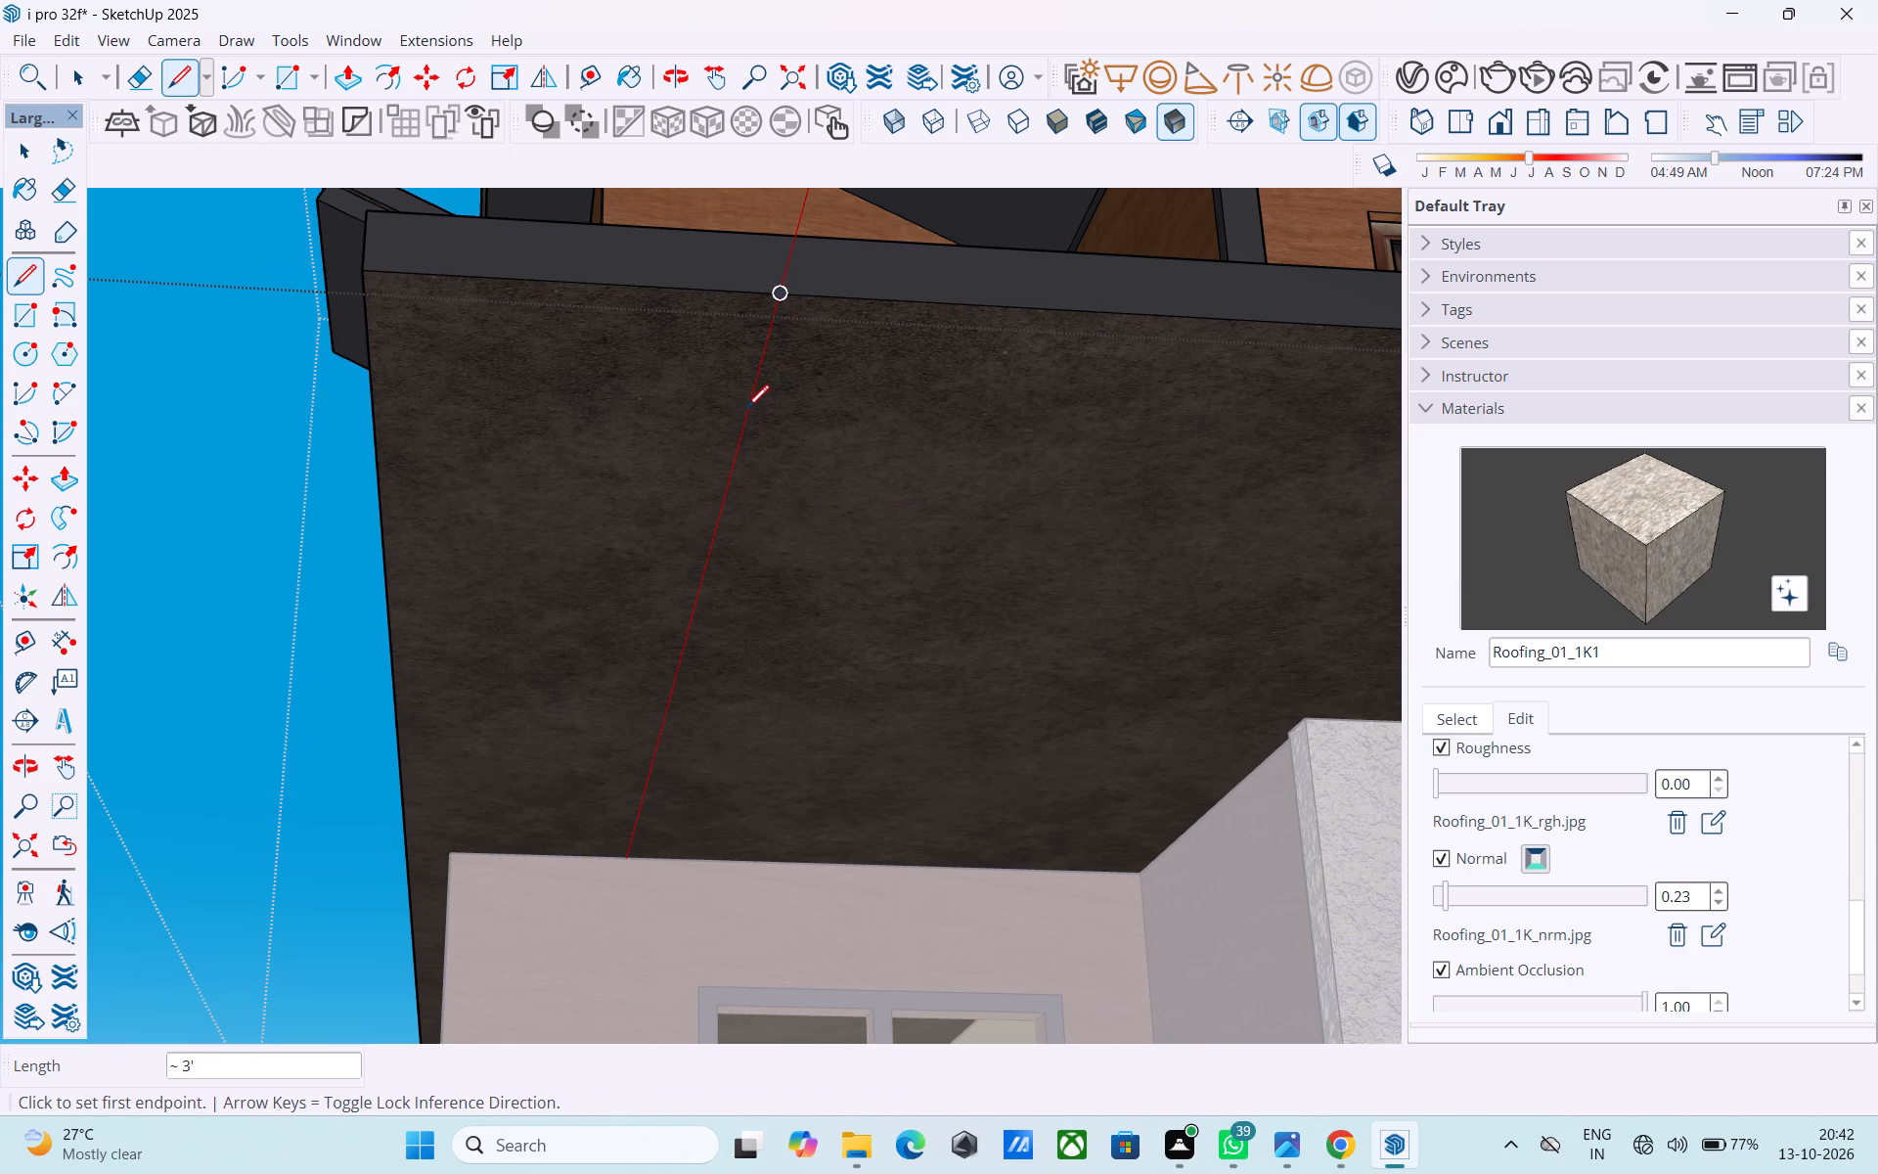
Draw a 2' line inward across the canopy's underside from the end of the front-edge line.
scroll(761, 361, "up", 11)
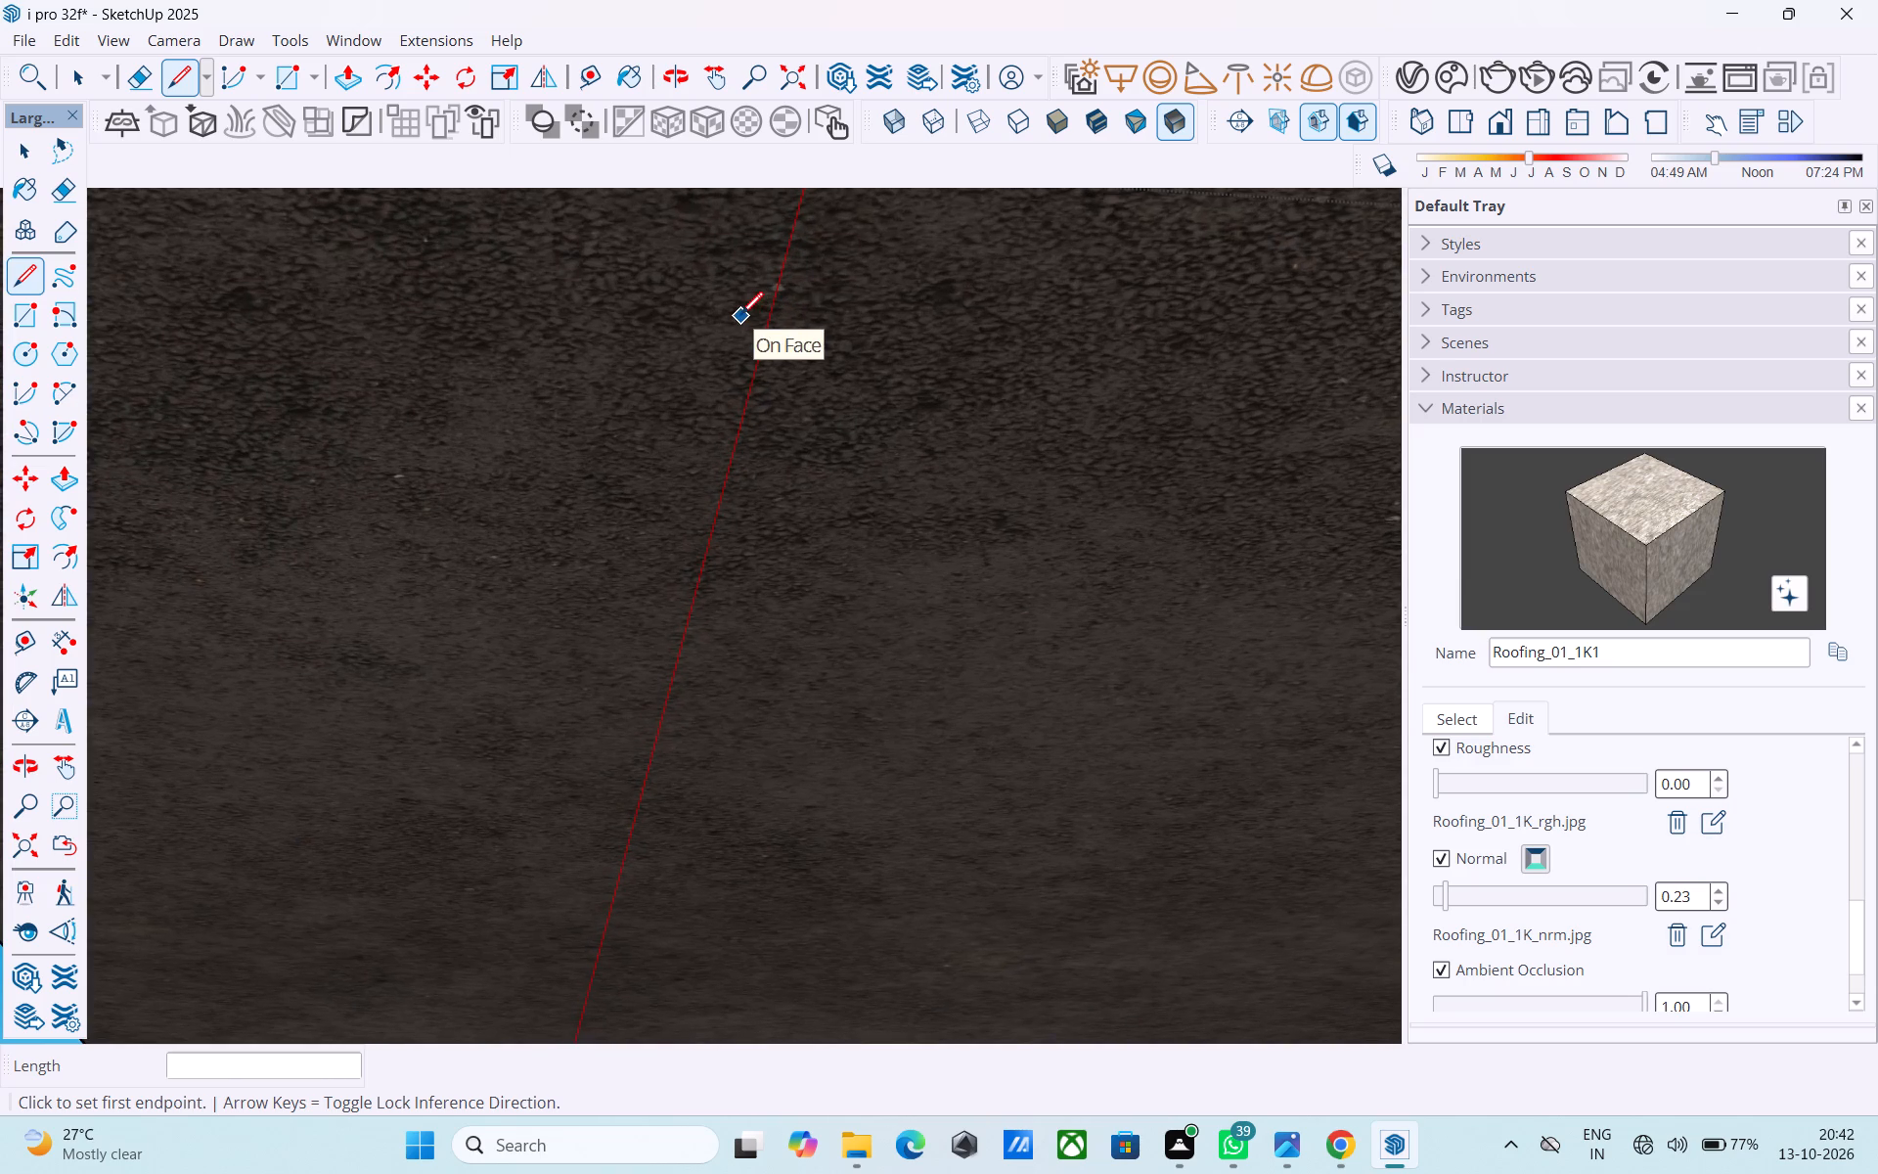
middle_click_drag(740, 317, 631, 535)
middle_click_drag(640, 537, 830, 584)
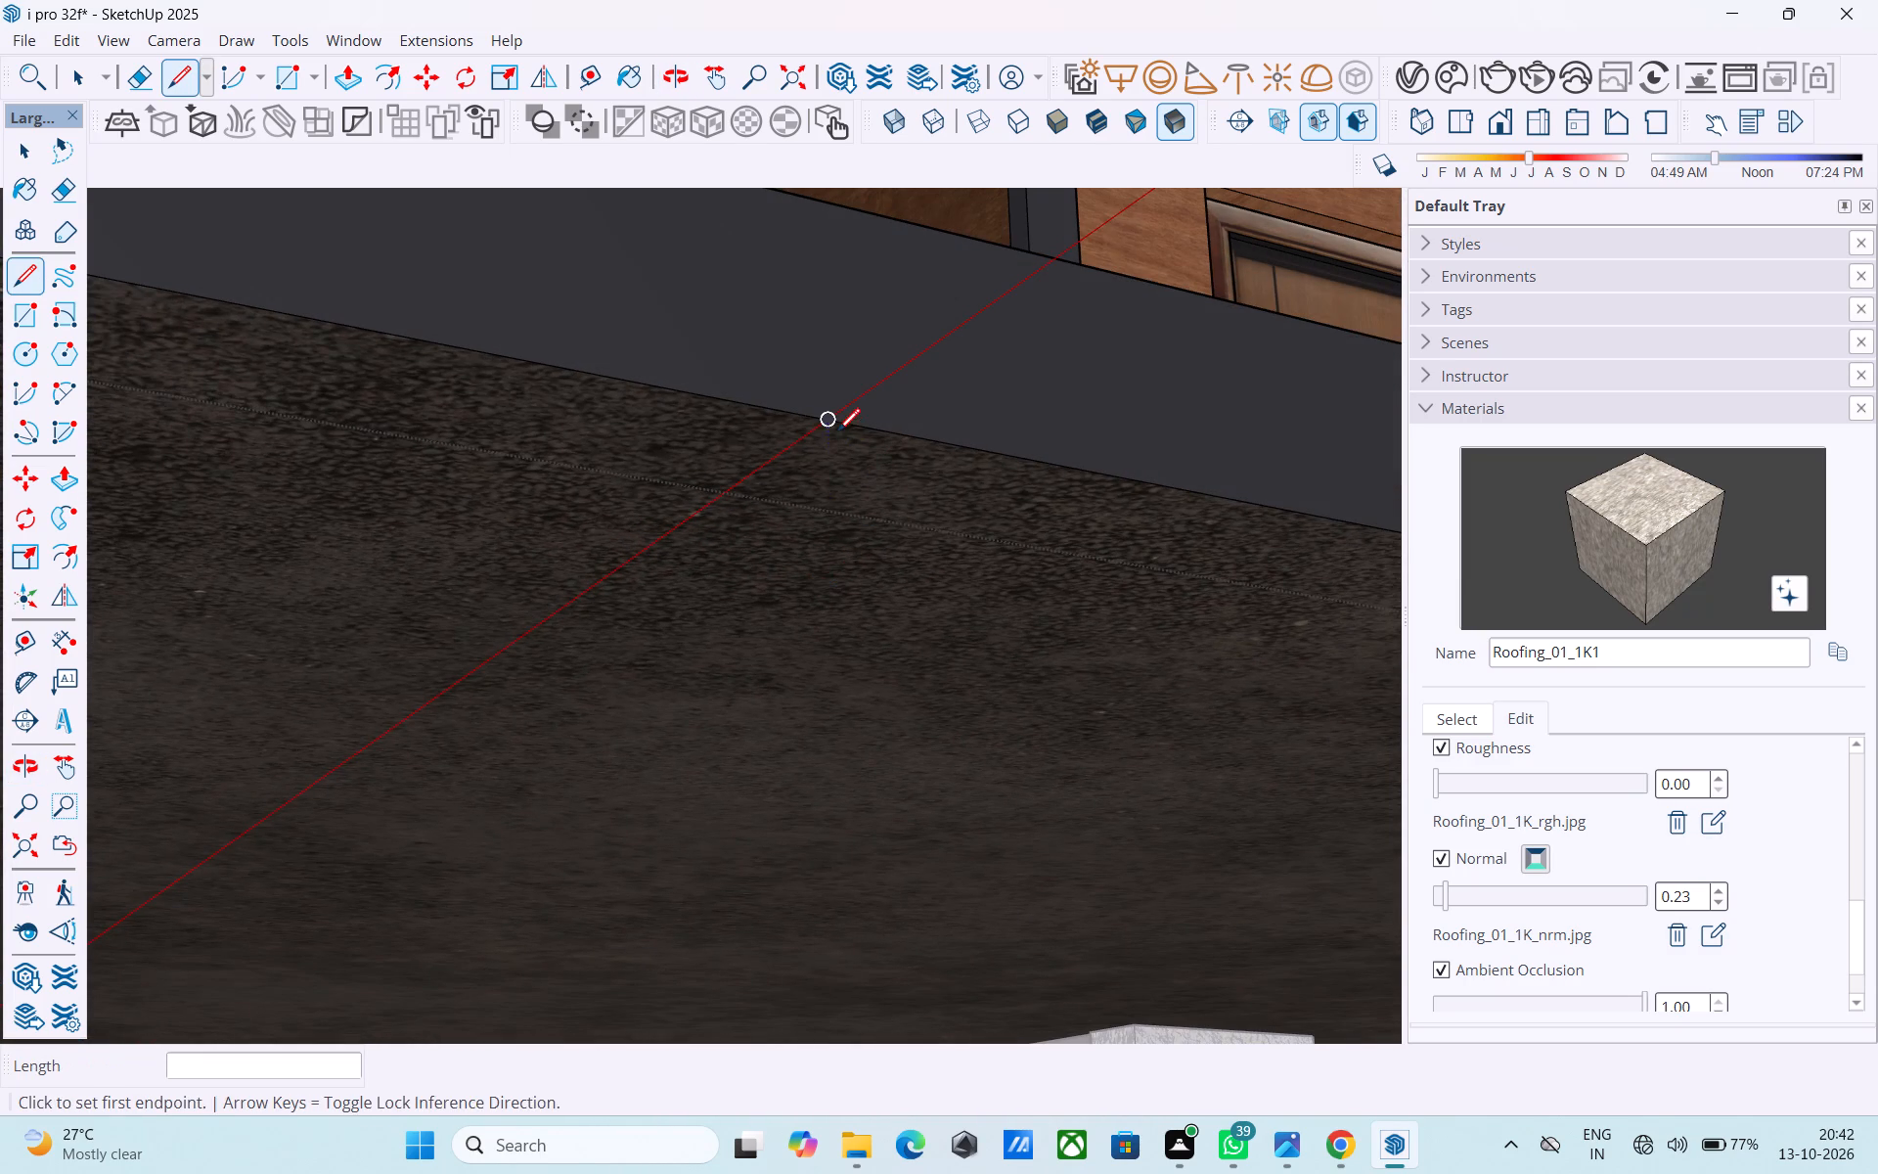
left_click(837, 431)
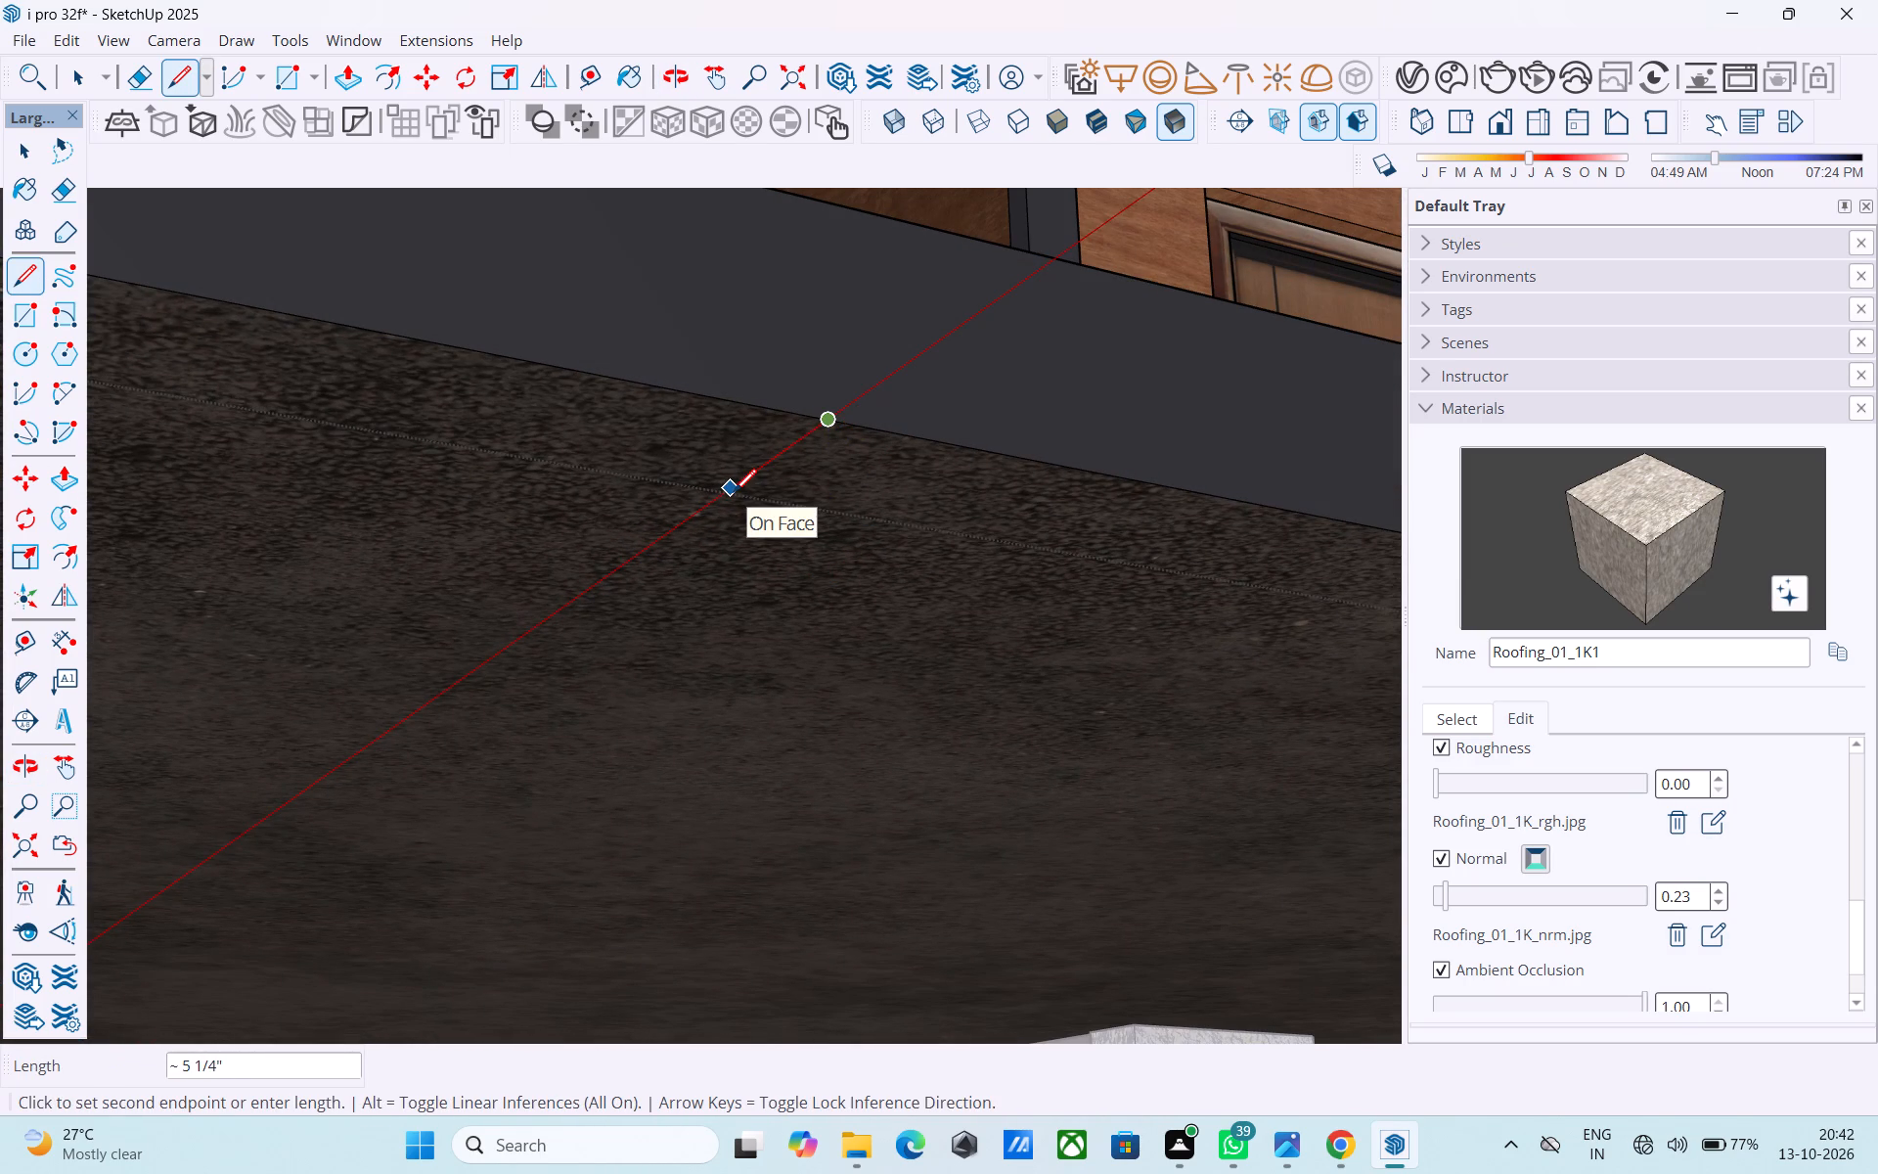
key("3")
key("BackSpace")
type("2'")
key("Return")
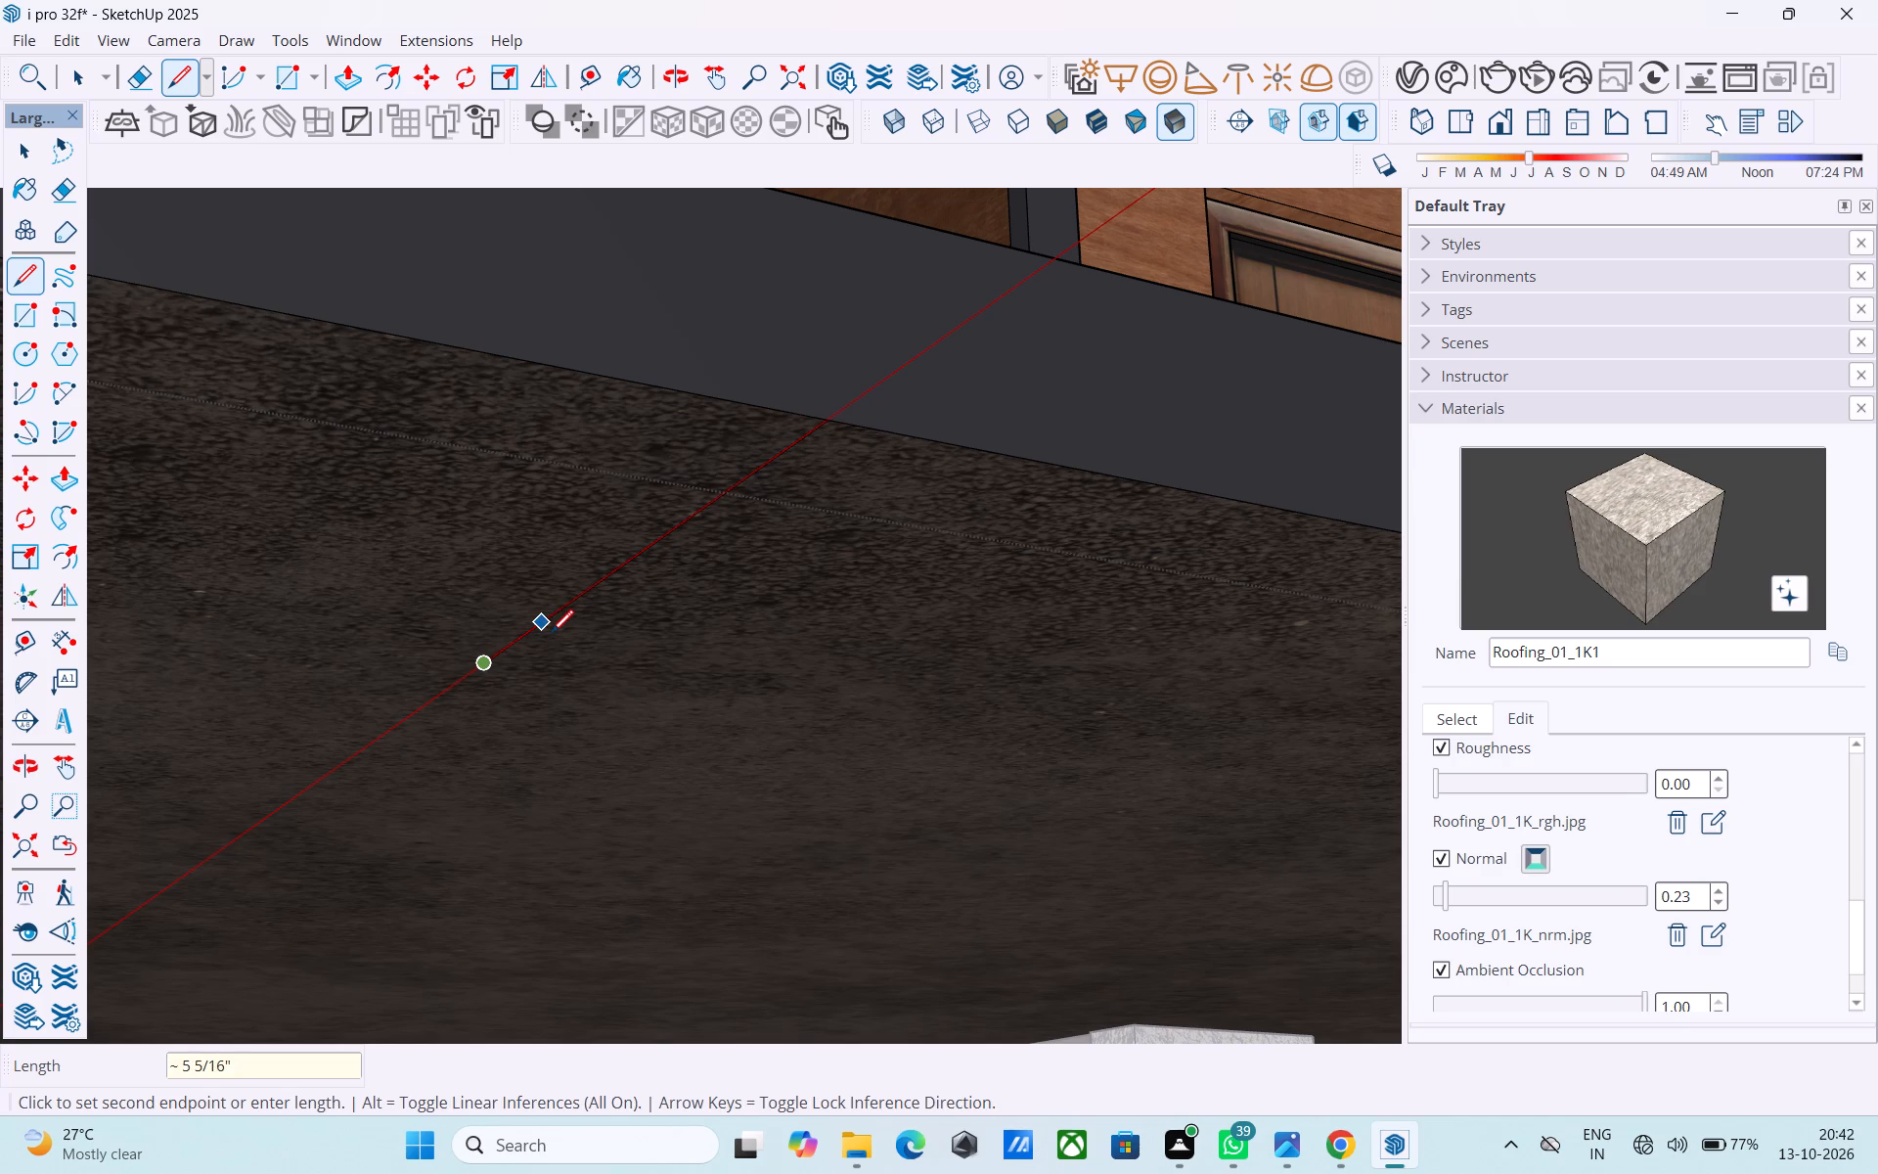
Draw a 1' by 1' square on the canopy's underside, starting at the inner end of the 2' line.
key("r")
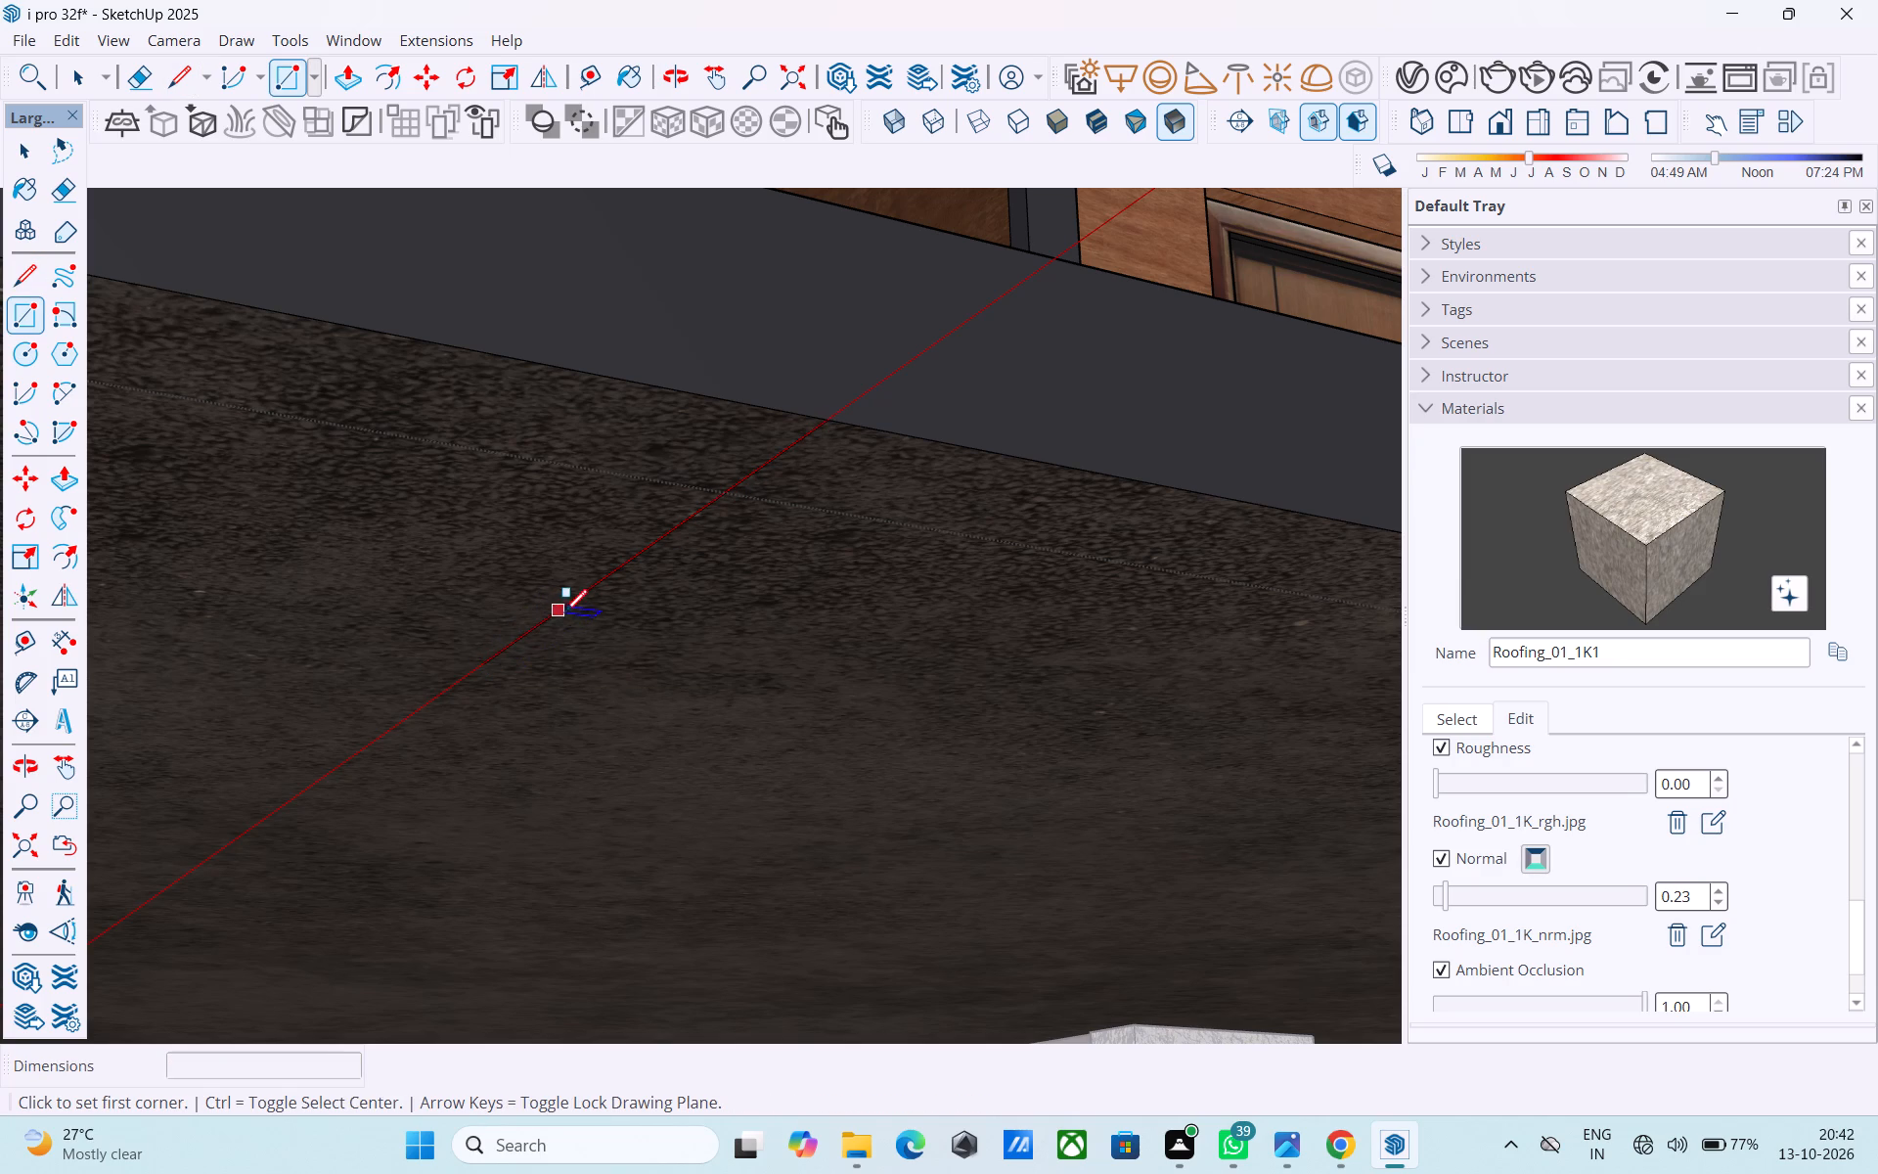
key("l")
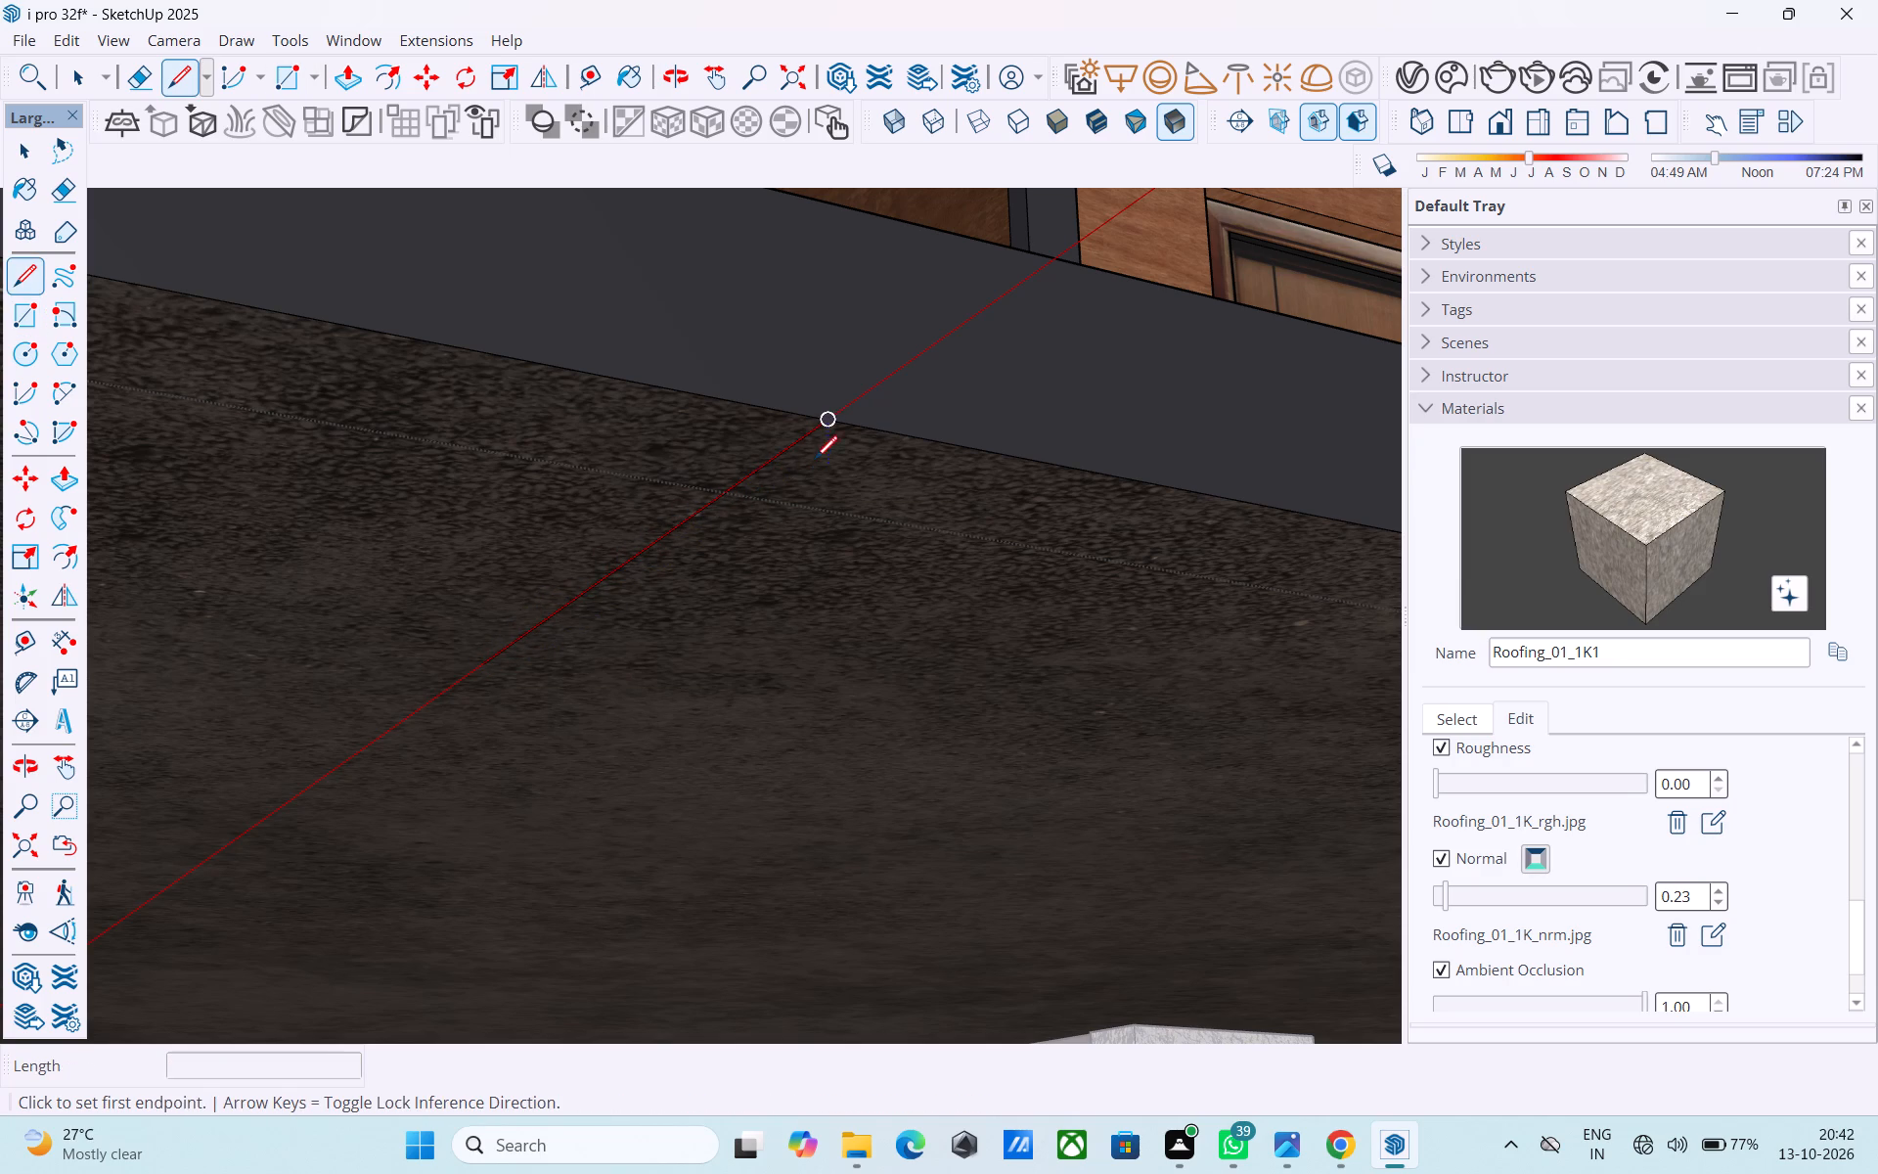
left_click(828, 432)
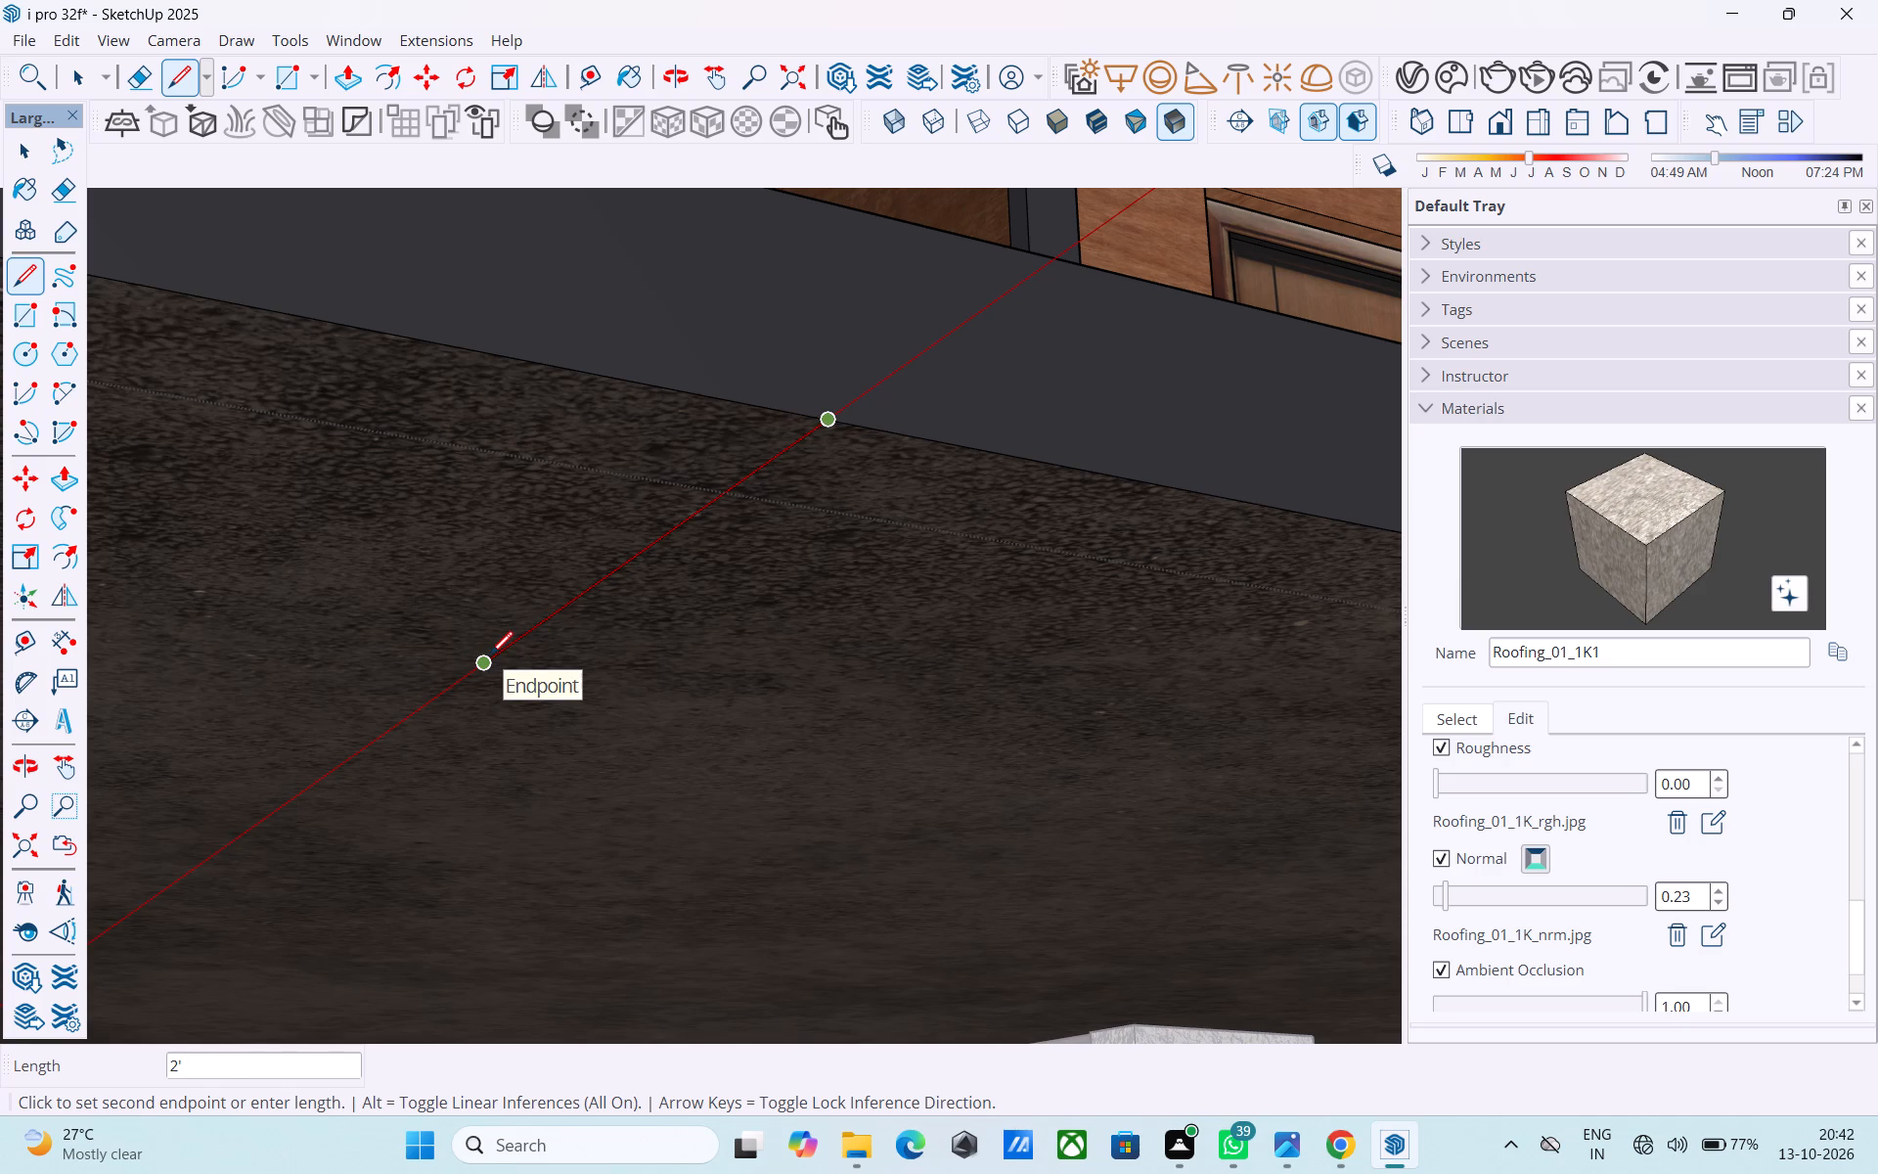
key("r")
left_click(490, 656)
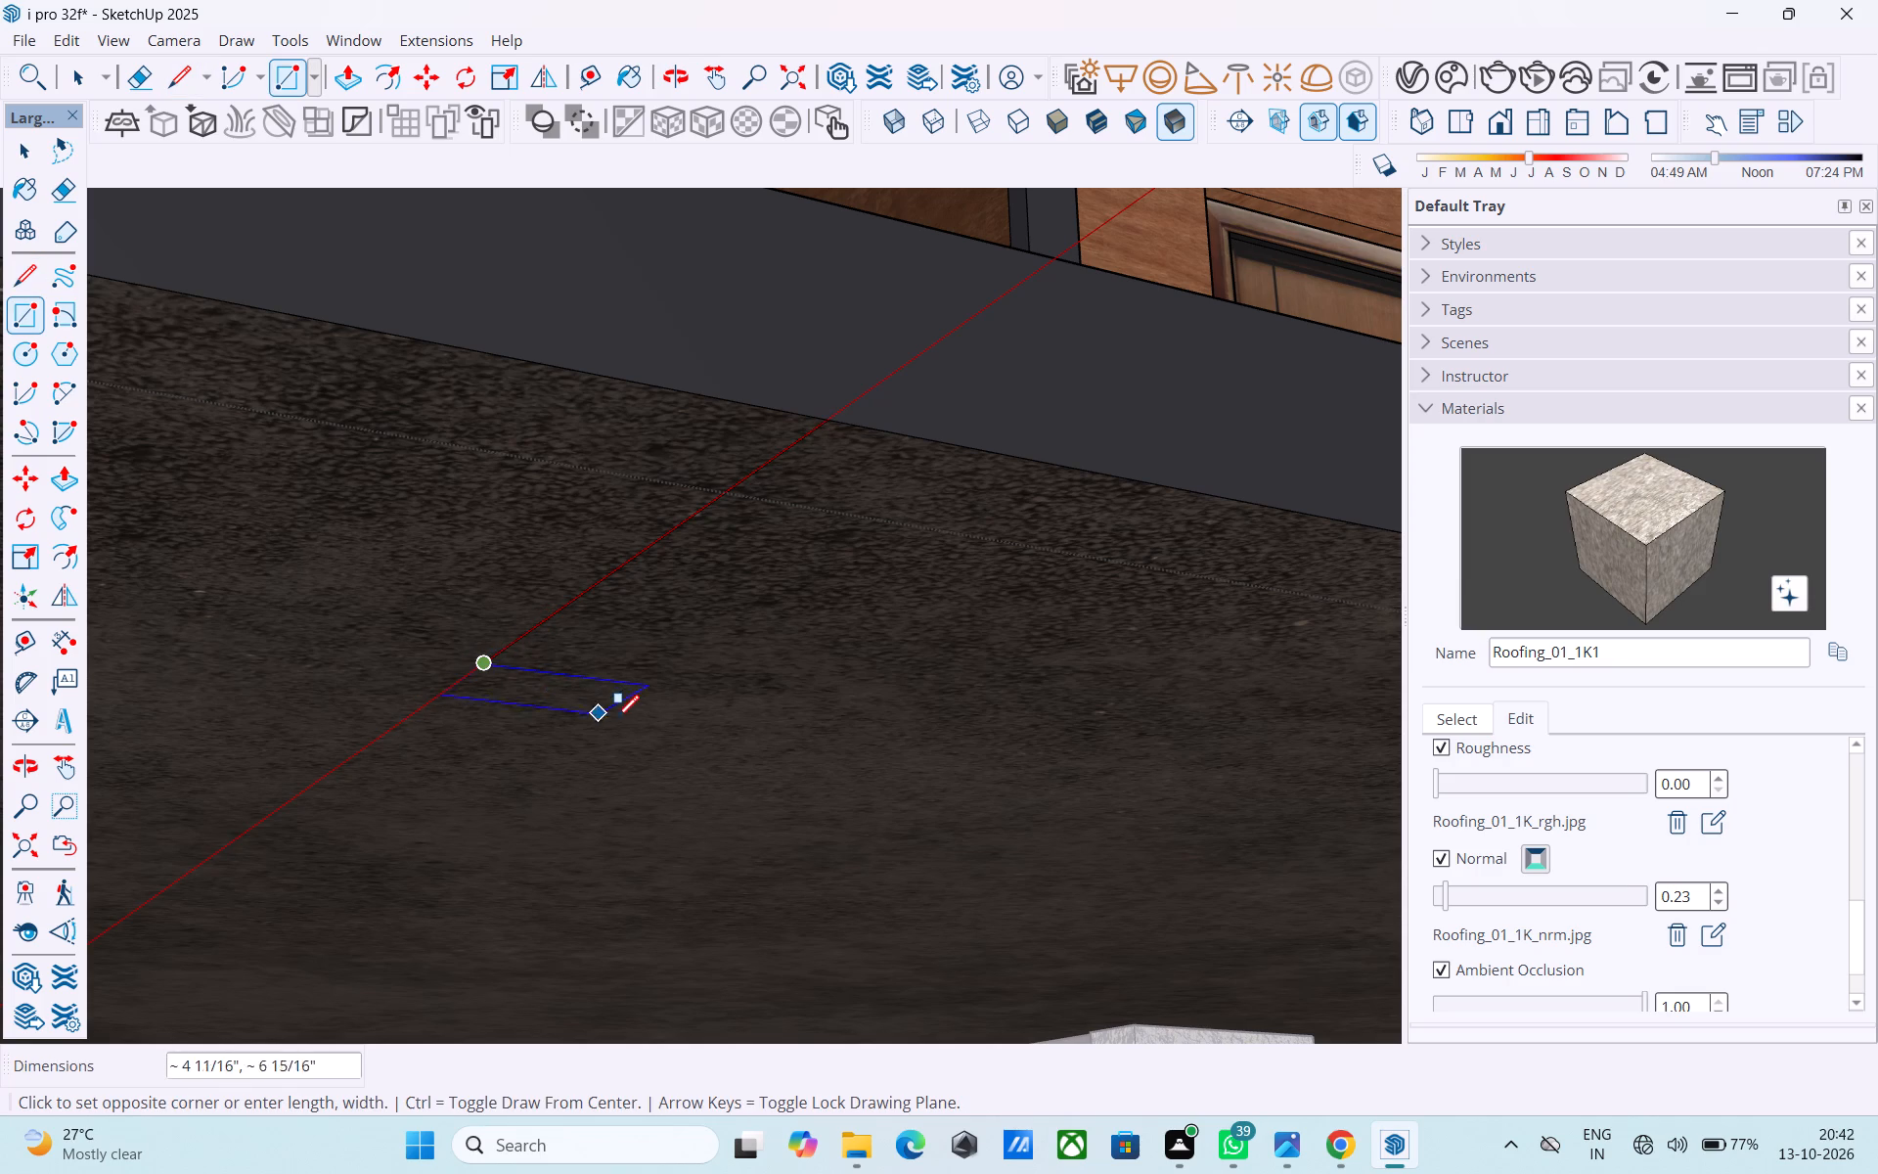
middle_click_drag(617, 721, 448, 655)
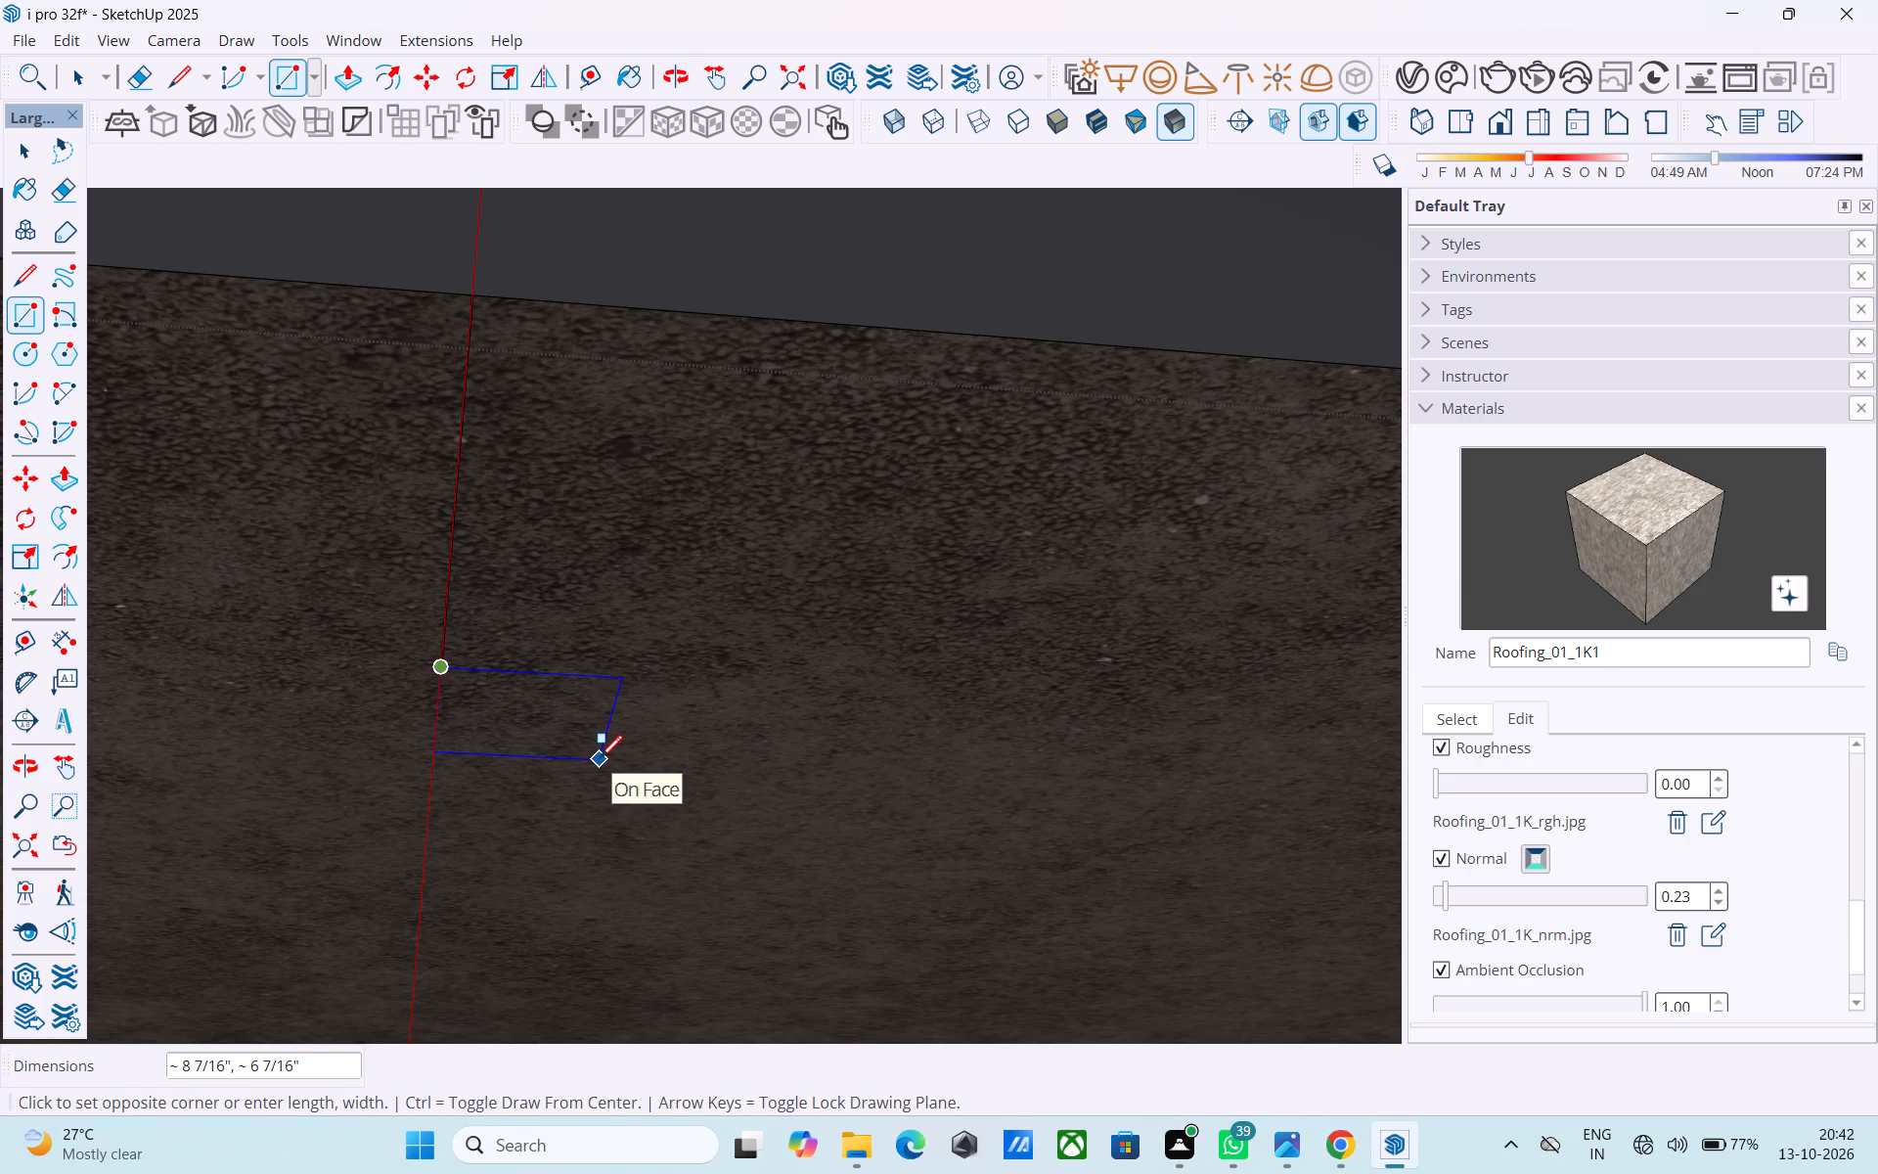
type("1',1'")
key("Return")
key("space")
Extrude the square 9' 9" down to the porch floor with Push/Pull to form a column supporting the canopy.
middle_click_drag(588, 716, 582, 568)
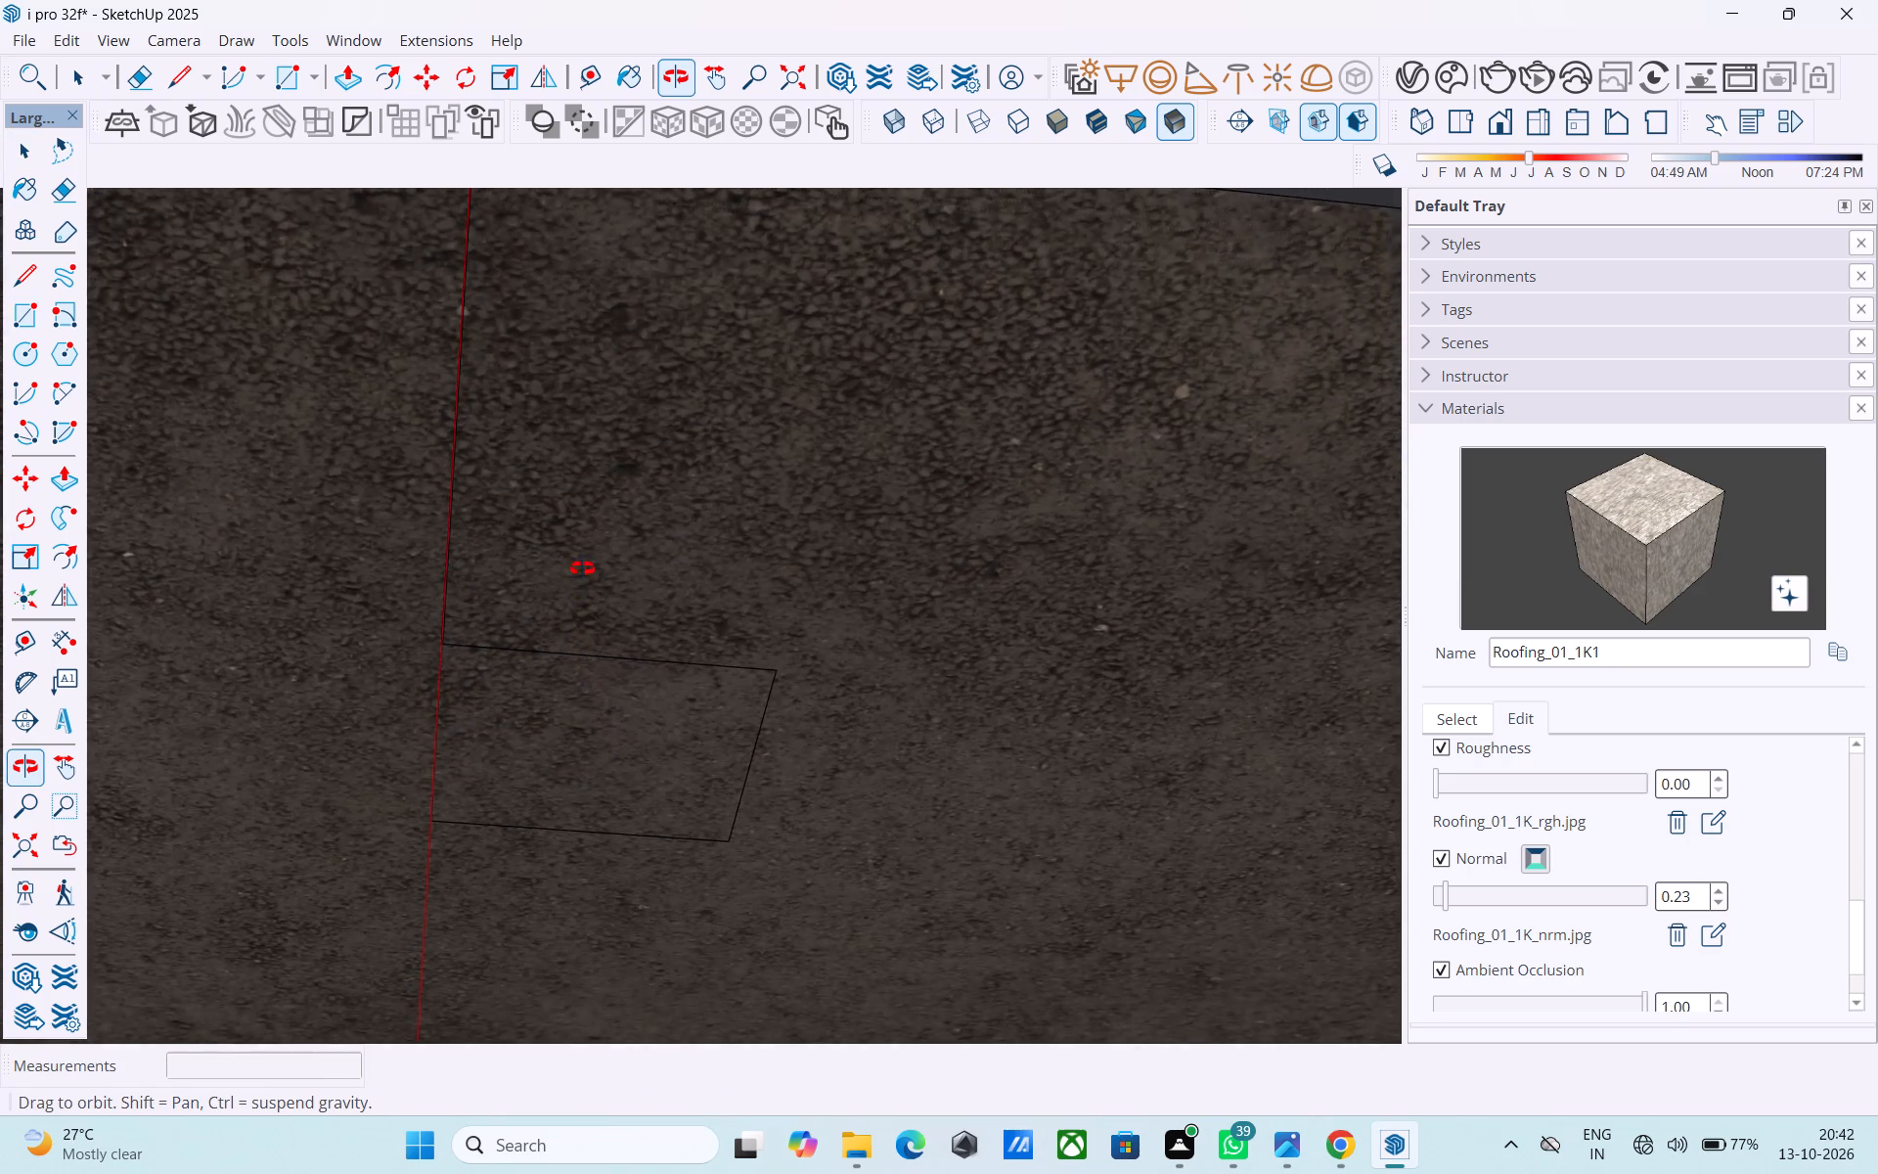
middle_click_drag(582, 568, 545, 559)
left_click(574, 699)
key("p")
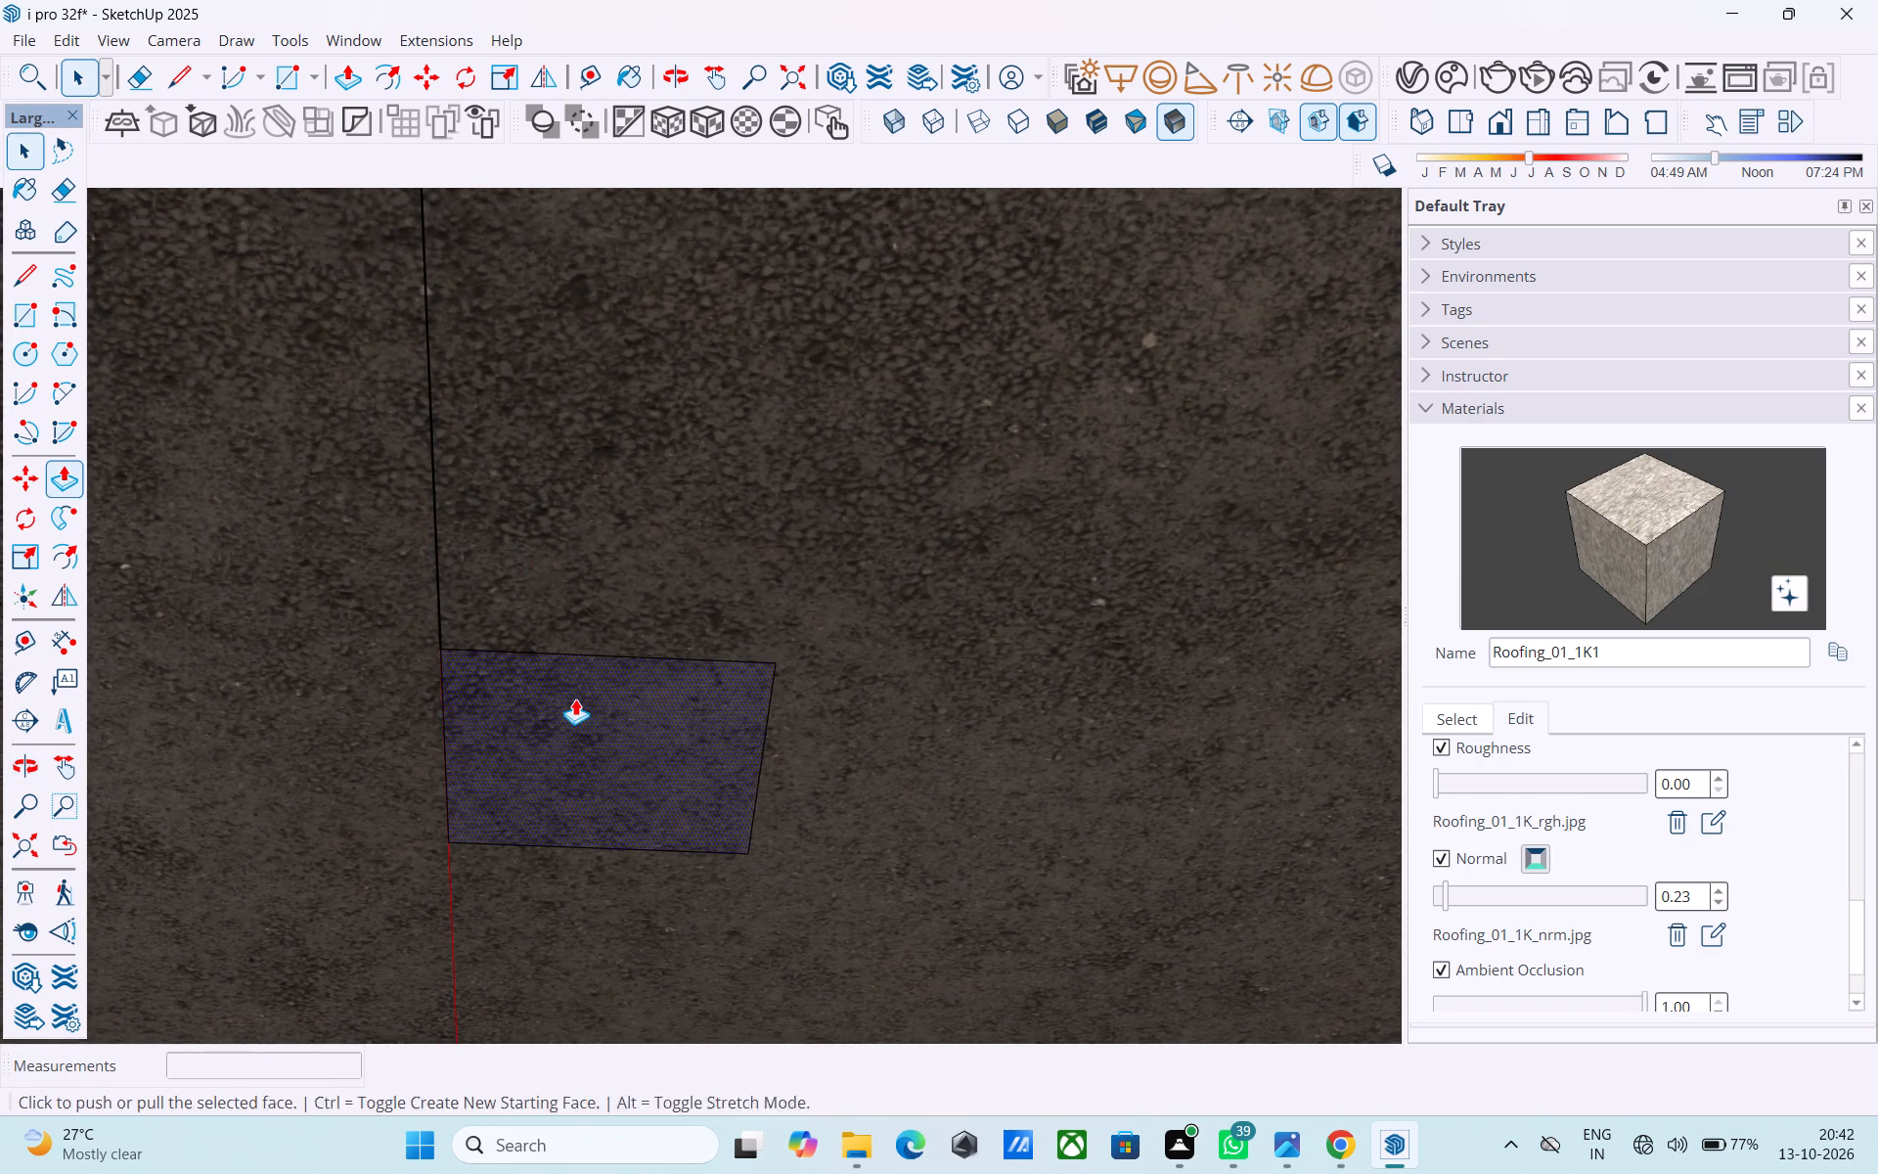
left_click(575, 699)
scroll(588, 751, "down", 5)
scroll(588, 747, "down", 16)
middle_click_drag(621, 642, 610, 948)
scroll(619, 838, "down", 4)
middle_click_drag(623, 835, 583, 1117)
scroll(631, 808, "down", 8)
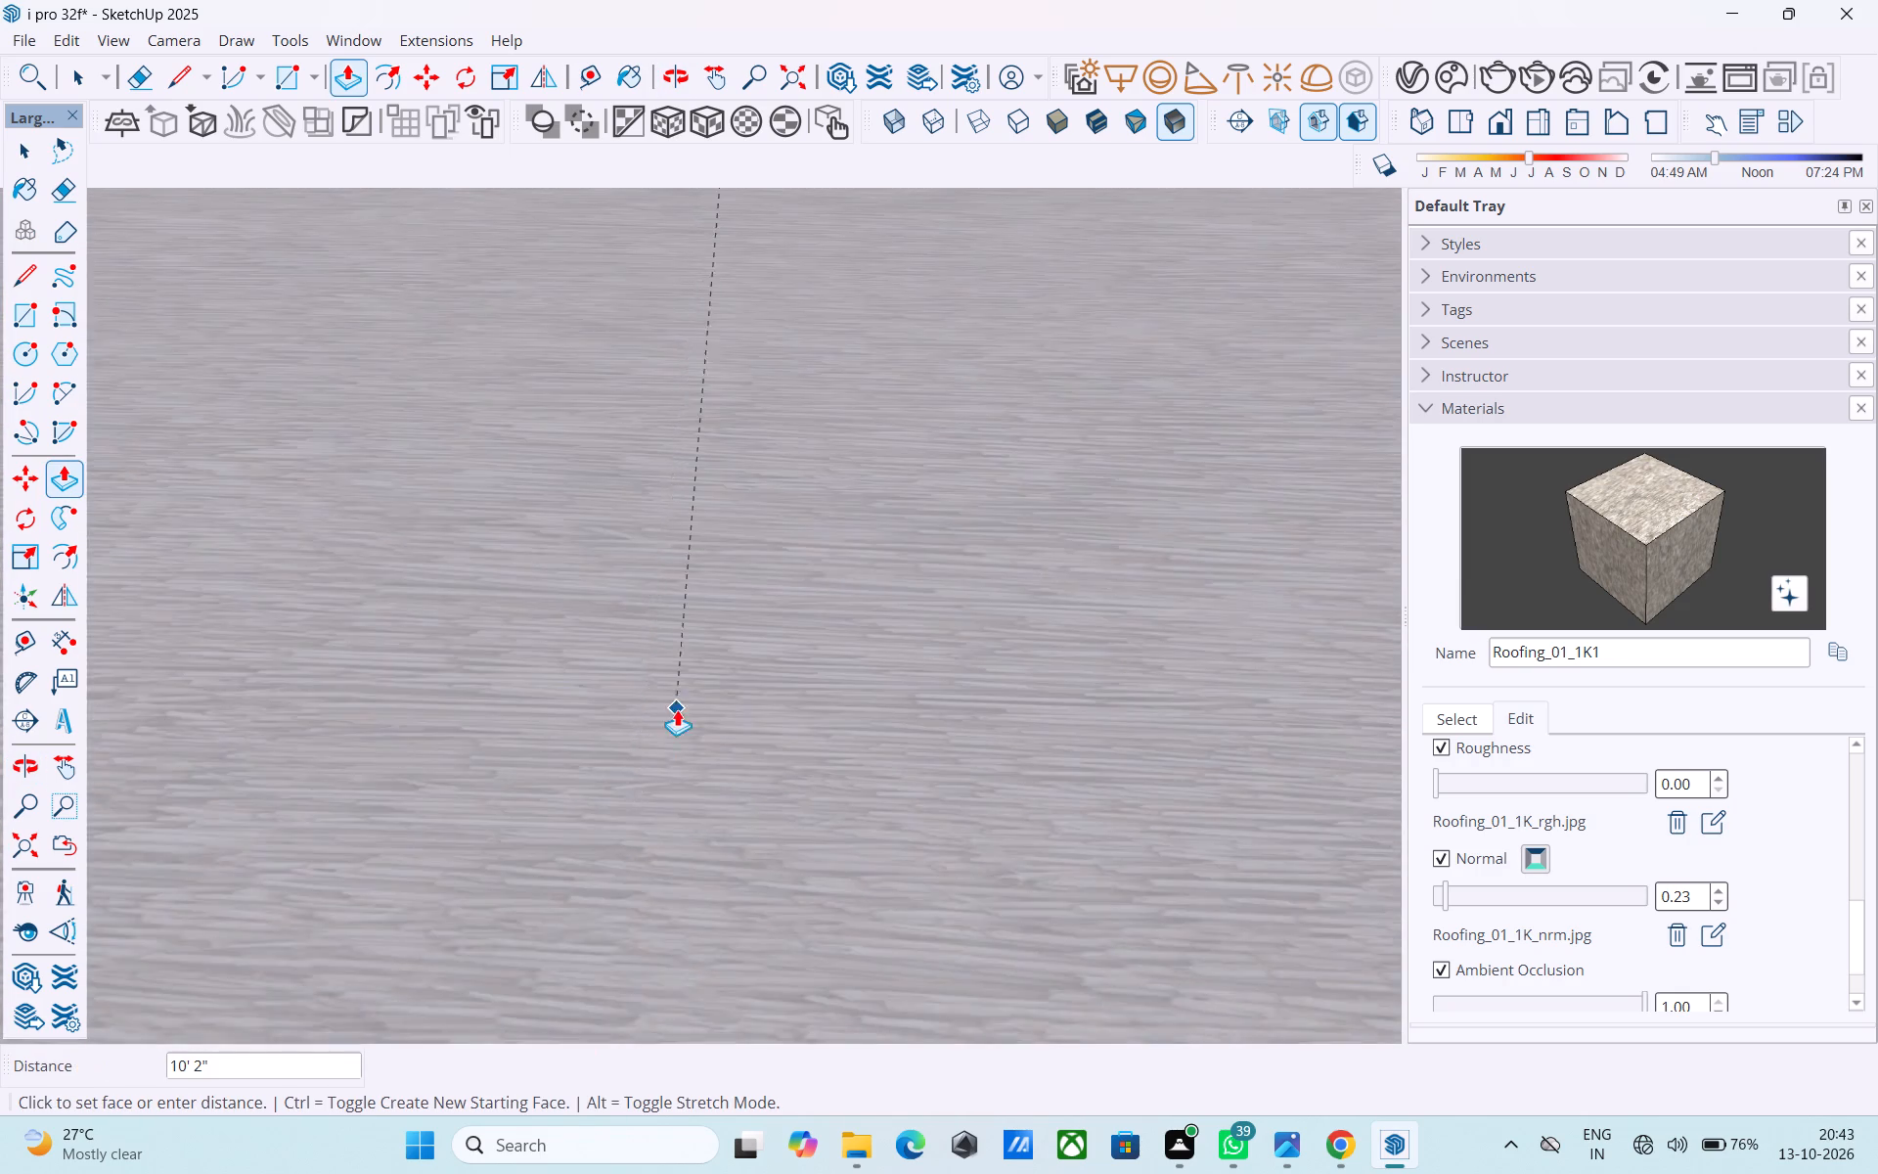
scroll(677, 709, "down", 20)
scroll(677, 709, "down", 6)
scroll(753, 532, "down", 12)
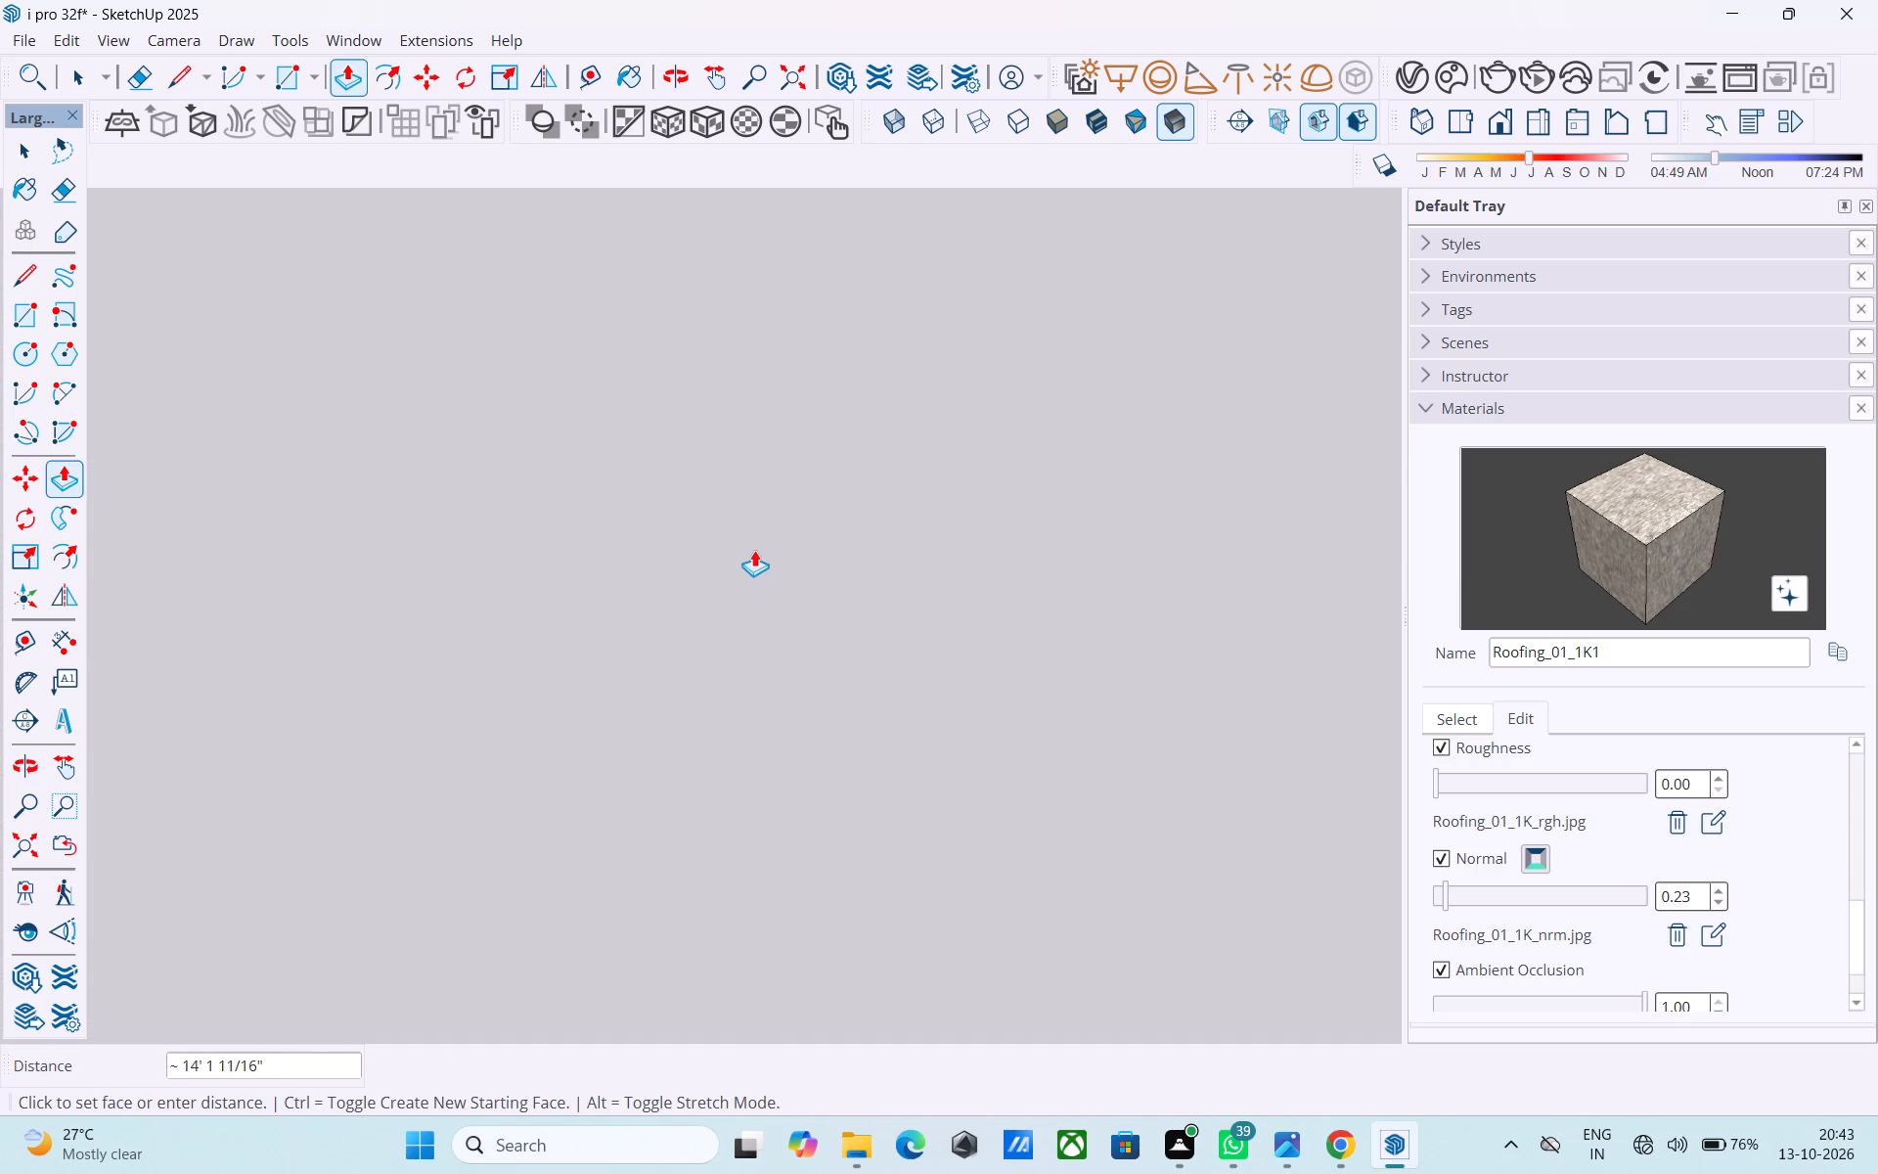
scroll(754, 550, "down", 20)
scroll(754, 550, "down", 20)
scroll(754, 550, "down", 1)
scroll(756, 552, "up", 1)
scroll(756, 552, "down", 6)
scroll(758, 548, "up", 1)
scroll(758, 548, "down", 2)
scroll(758, 550, "down", 20)
scroll(758, 550, "down", 15)
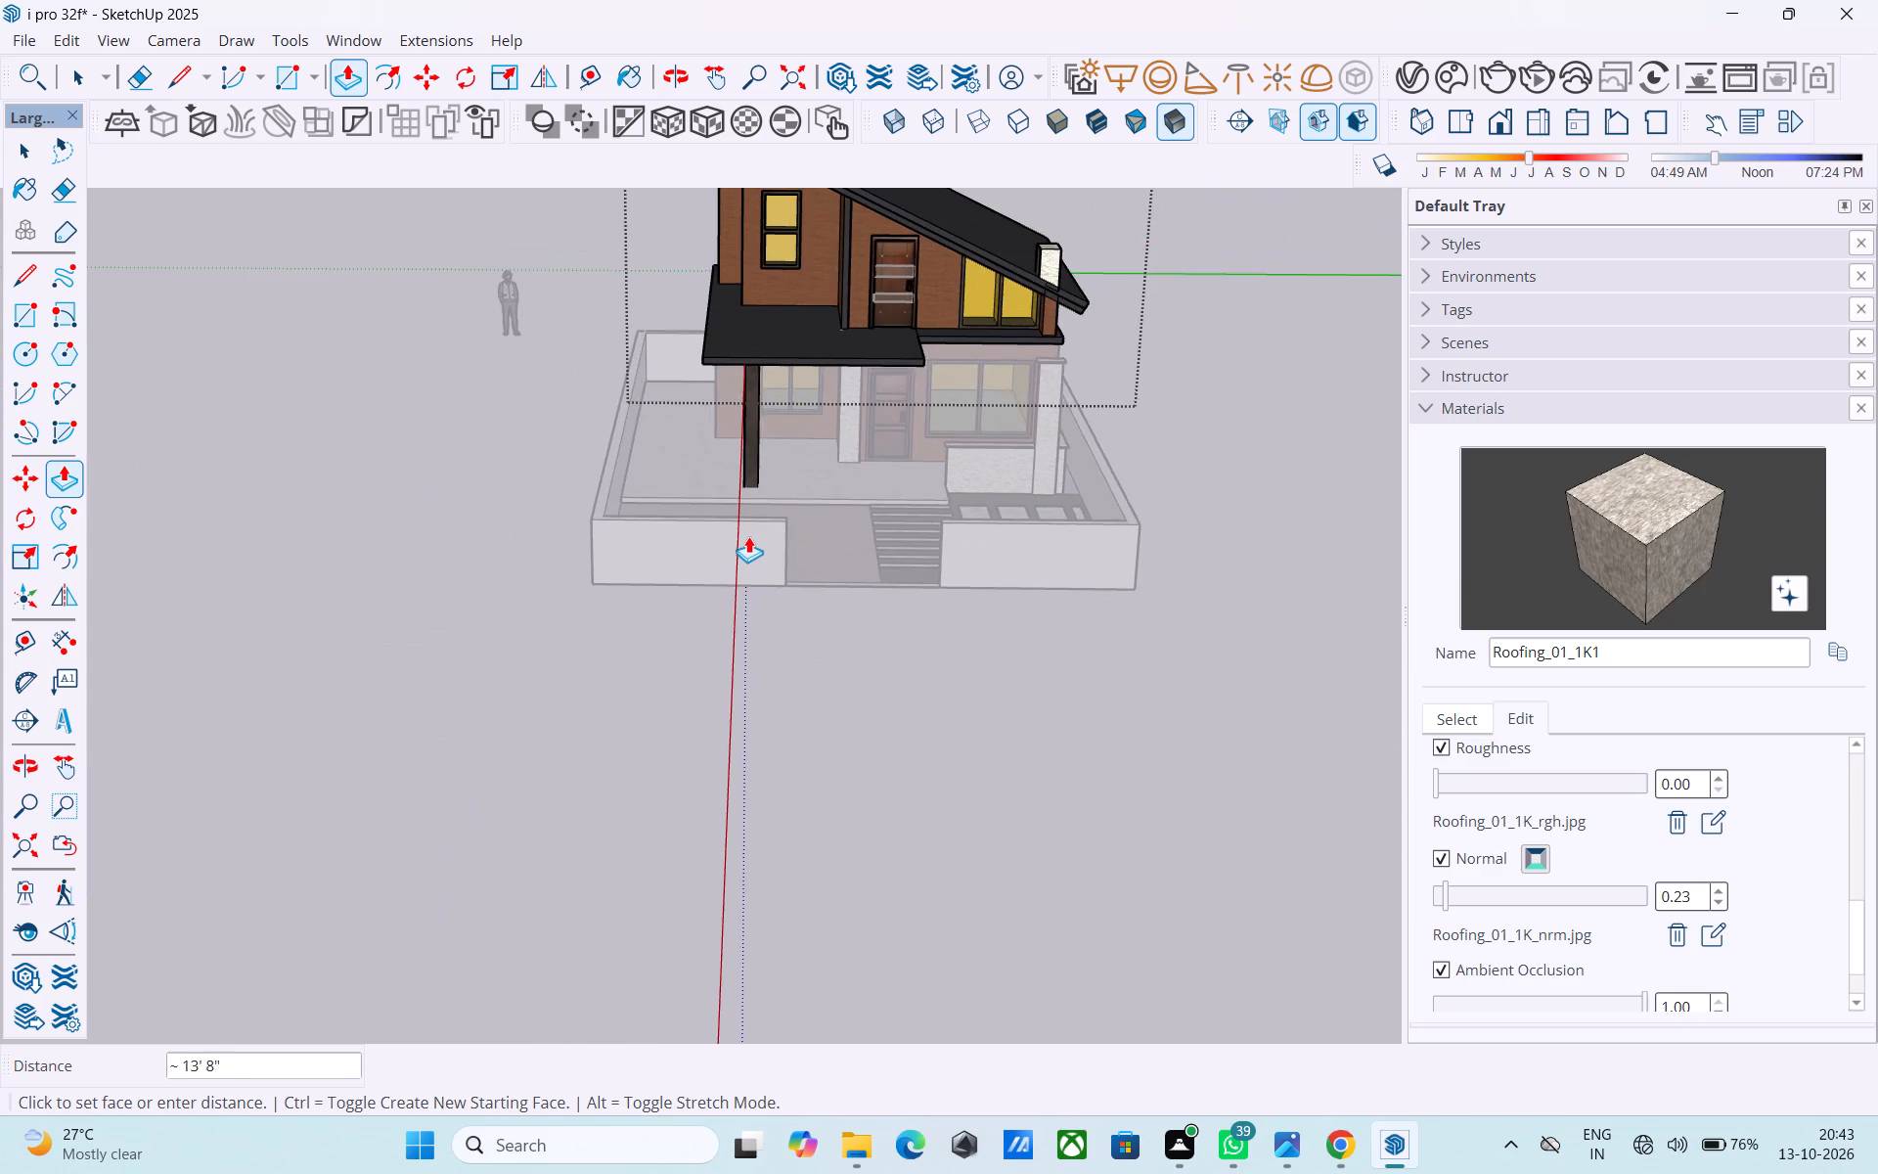
middle_click_drag(748, 536, 606, 767, "shift")
scroll(663, 581, "up", 8)
scroll(667, 590, "down", 1)
scroll(667, 590, "up", 3)
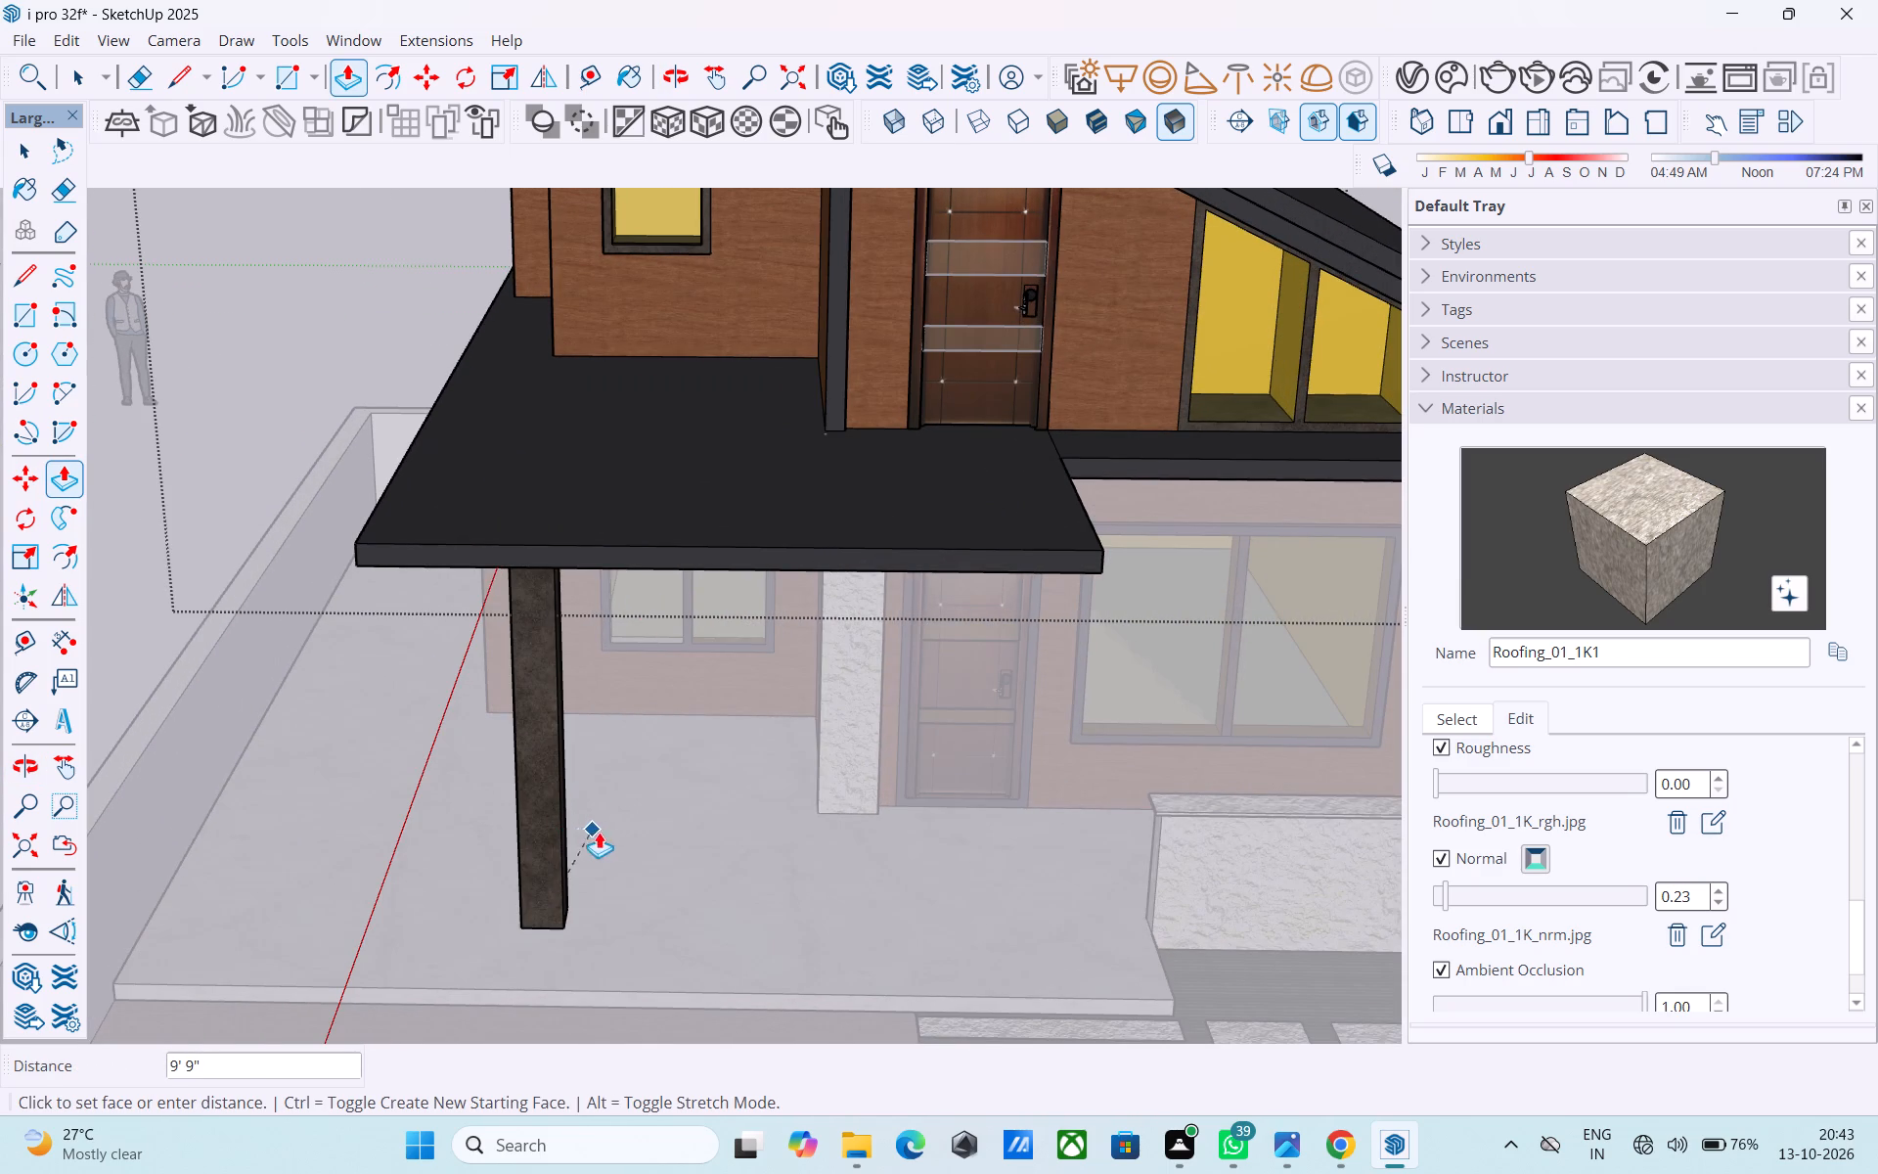
left_click(636, 841)
Paint the underside of the canopy slab with the dark in-model material ThomThom - Buttons2.
middle_click_drag(636, 841, 721, 516, "shift")
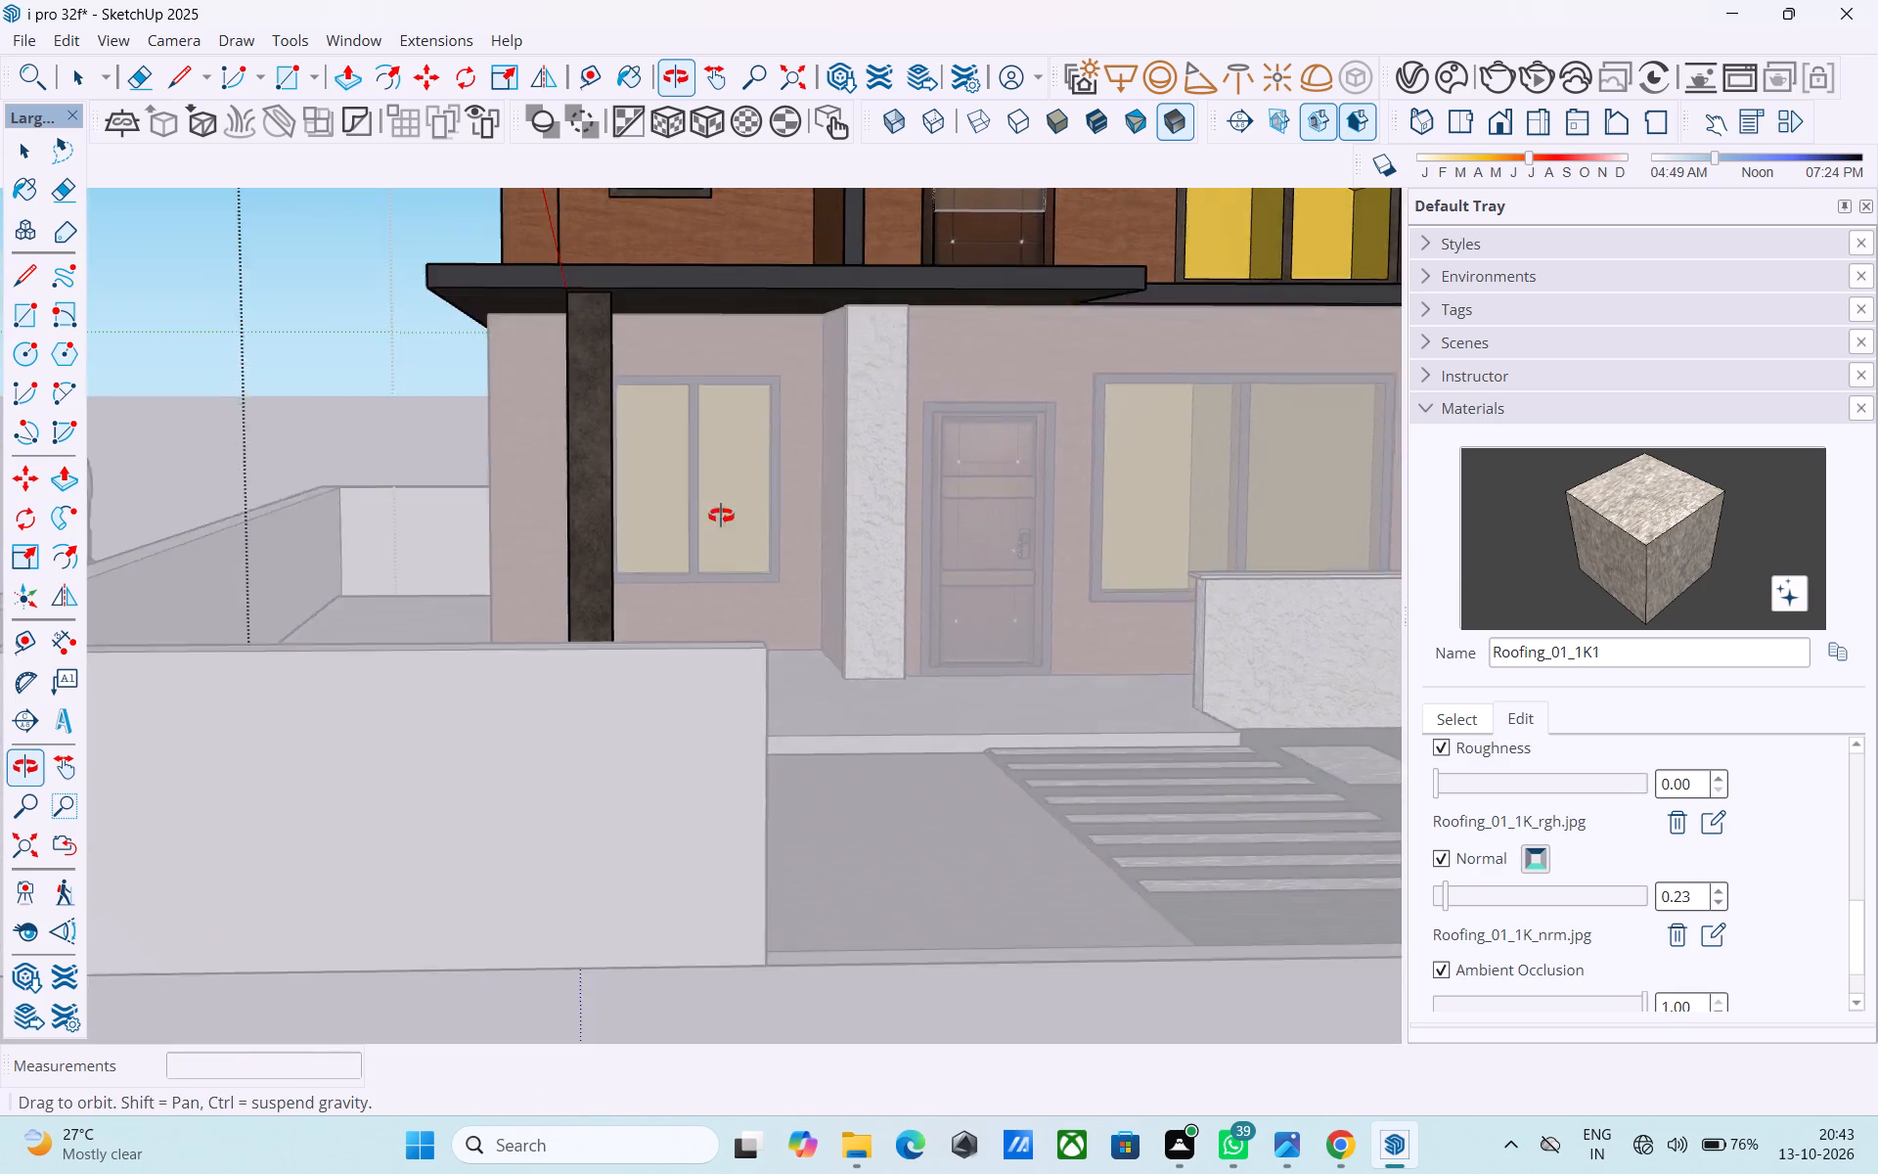
middle_click_drag(721, 516, 438, 868, "shift")
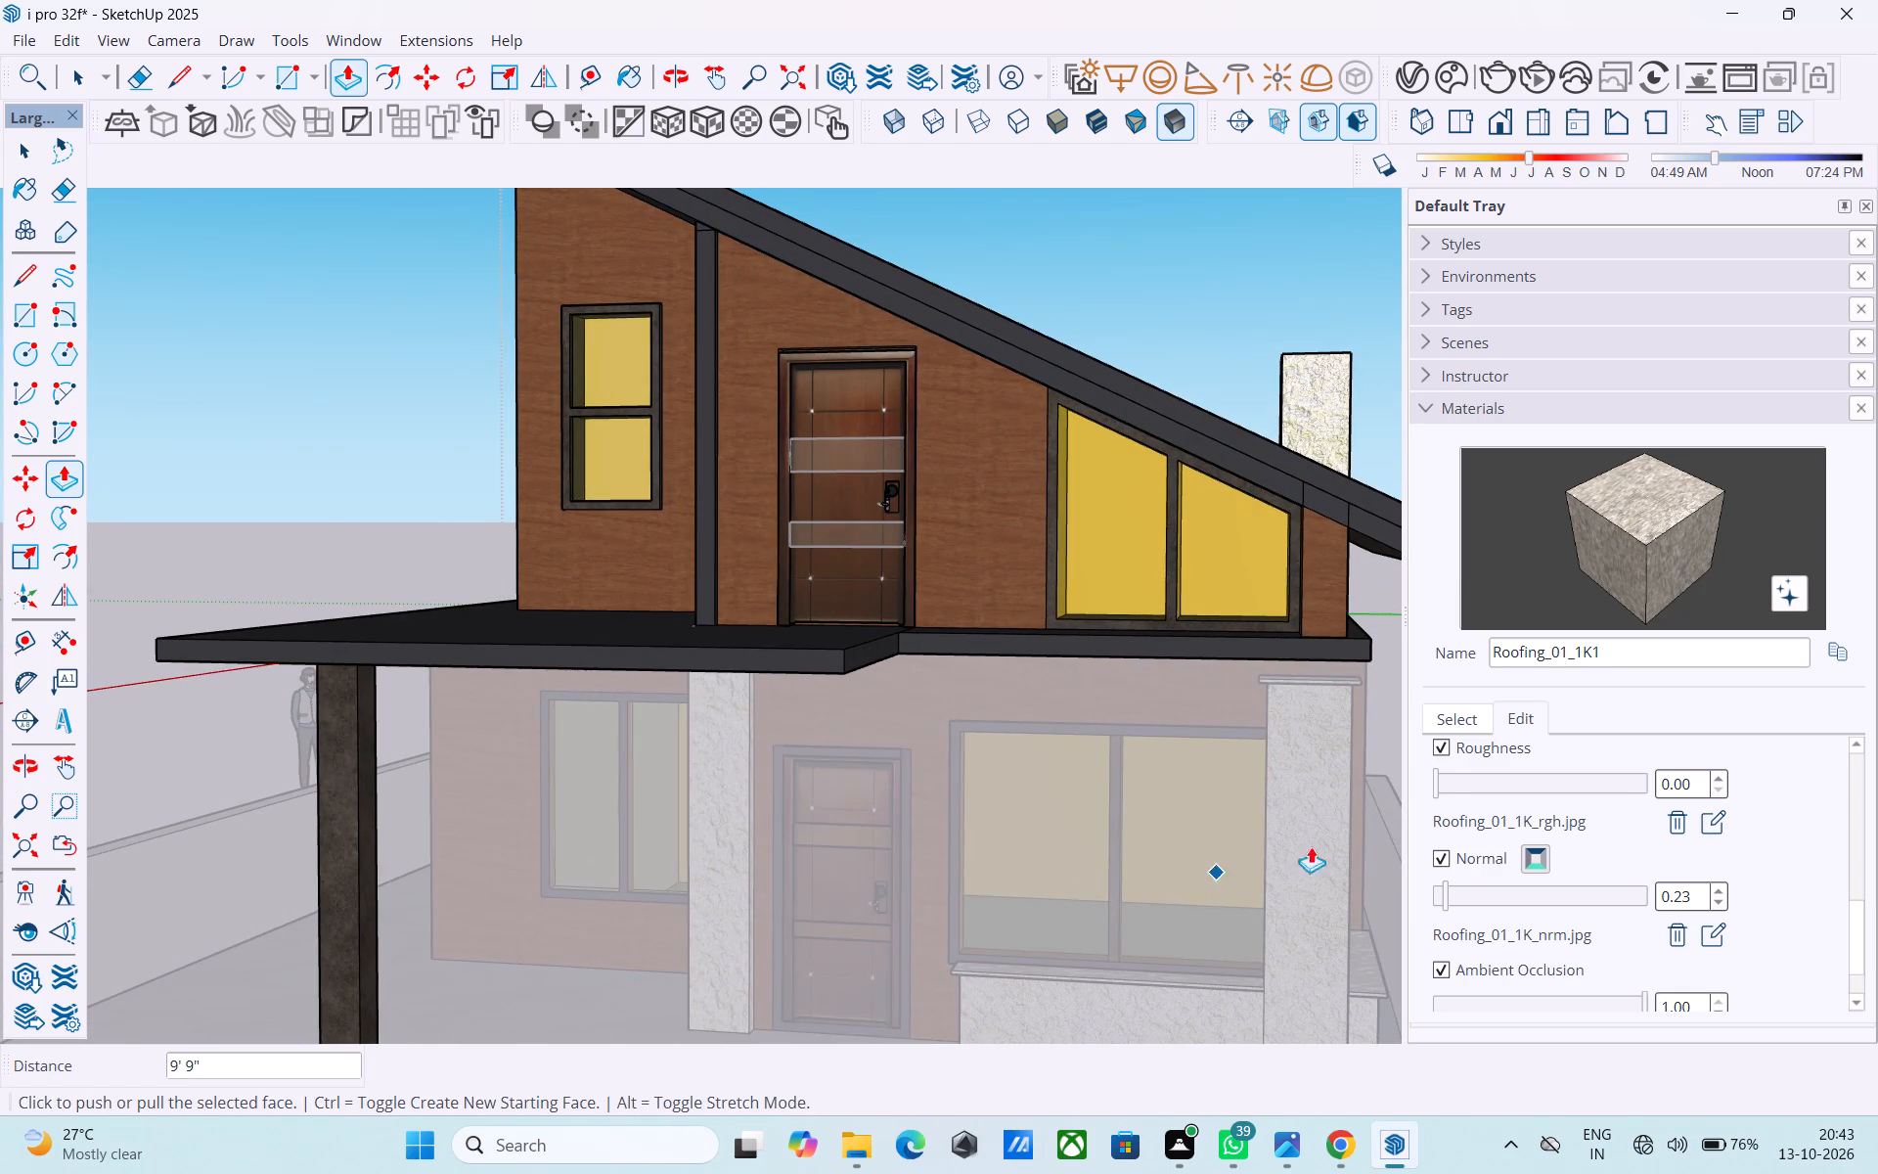
left_click(1464, 731)
left_click(1521, 744)
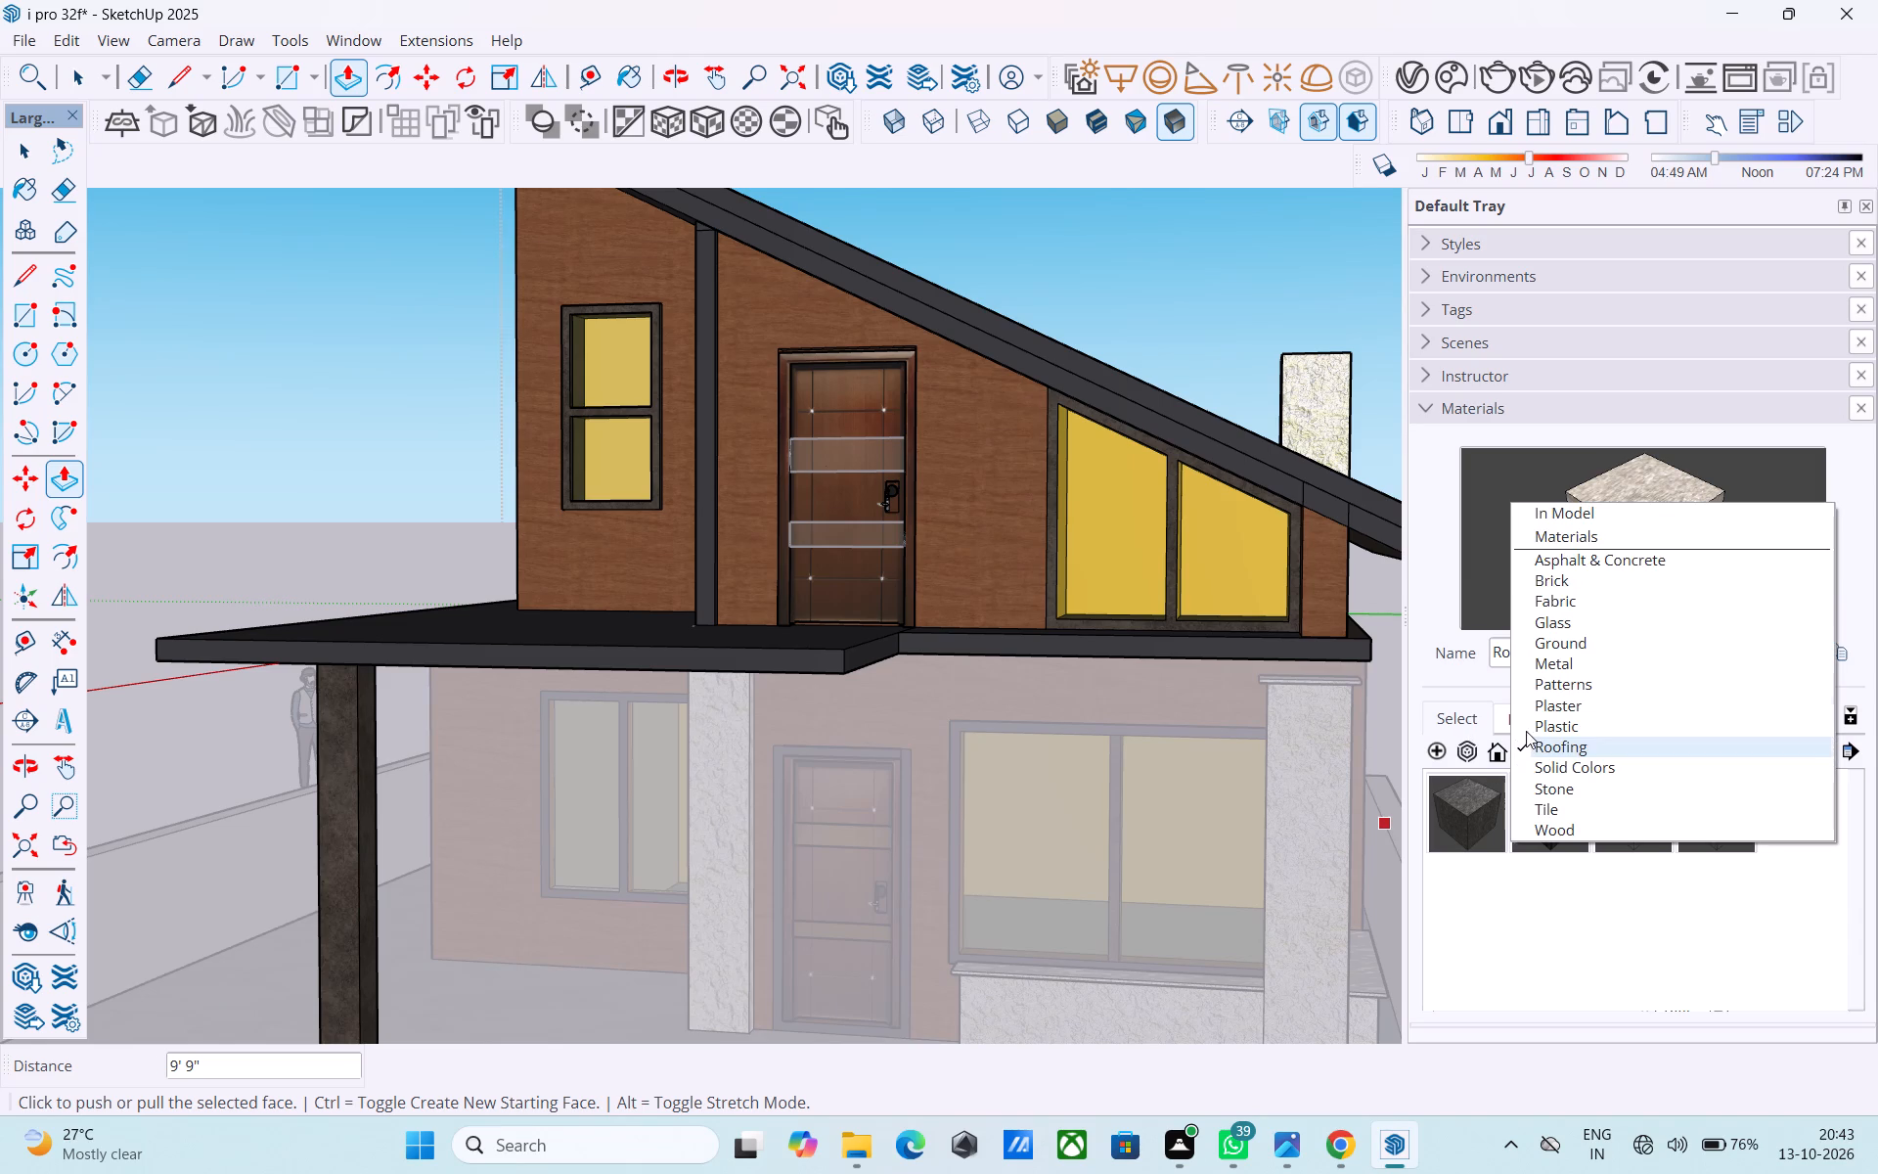
left_click(1573, 513)
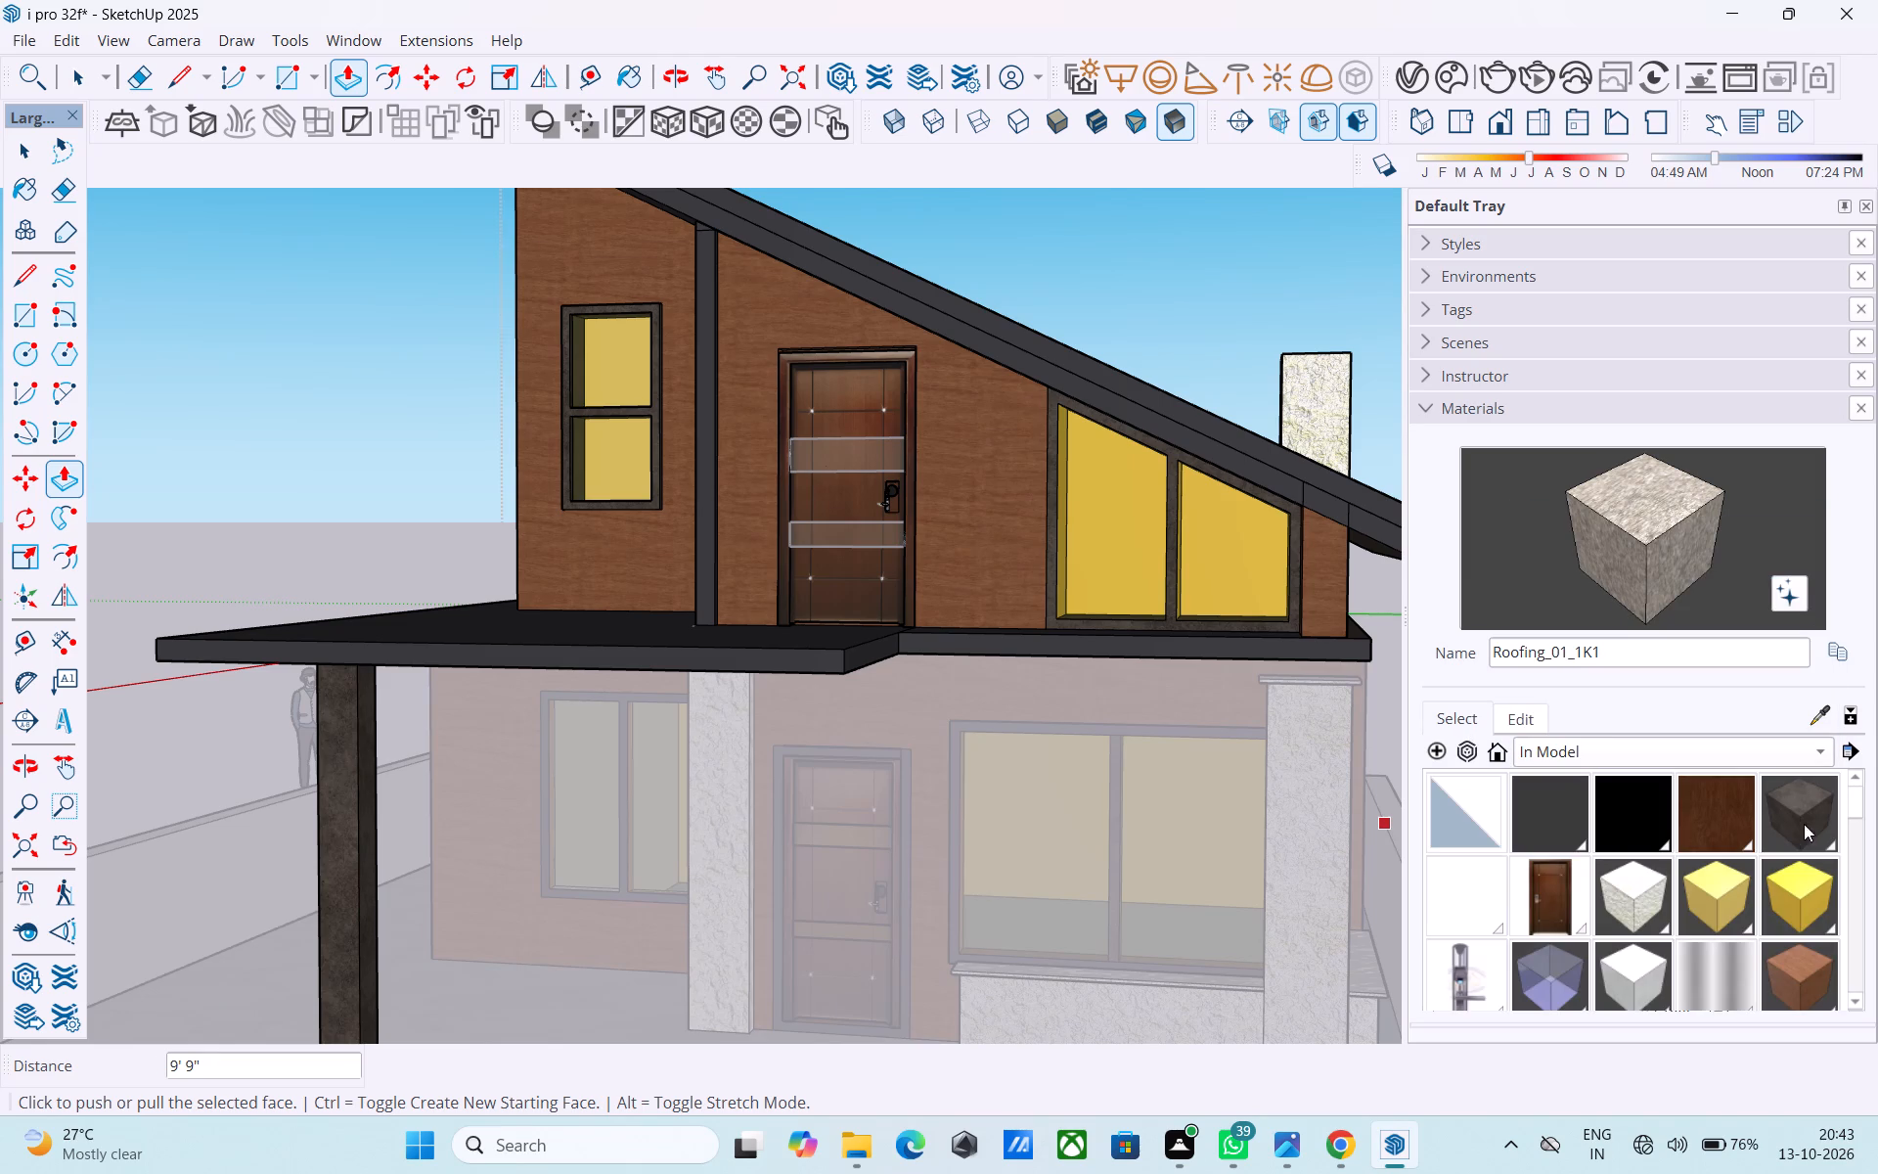
scroll(1811, 807, "down", 3)
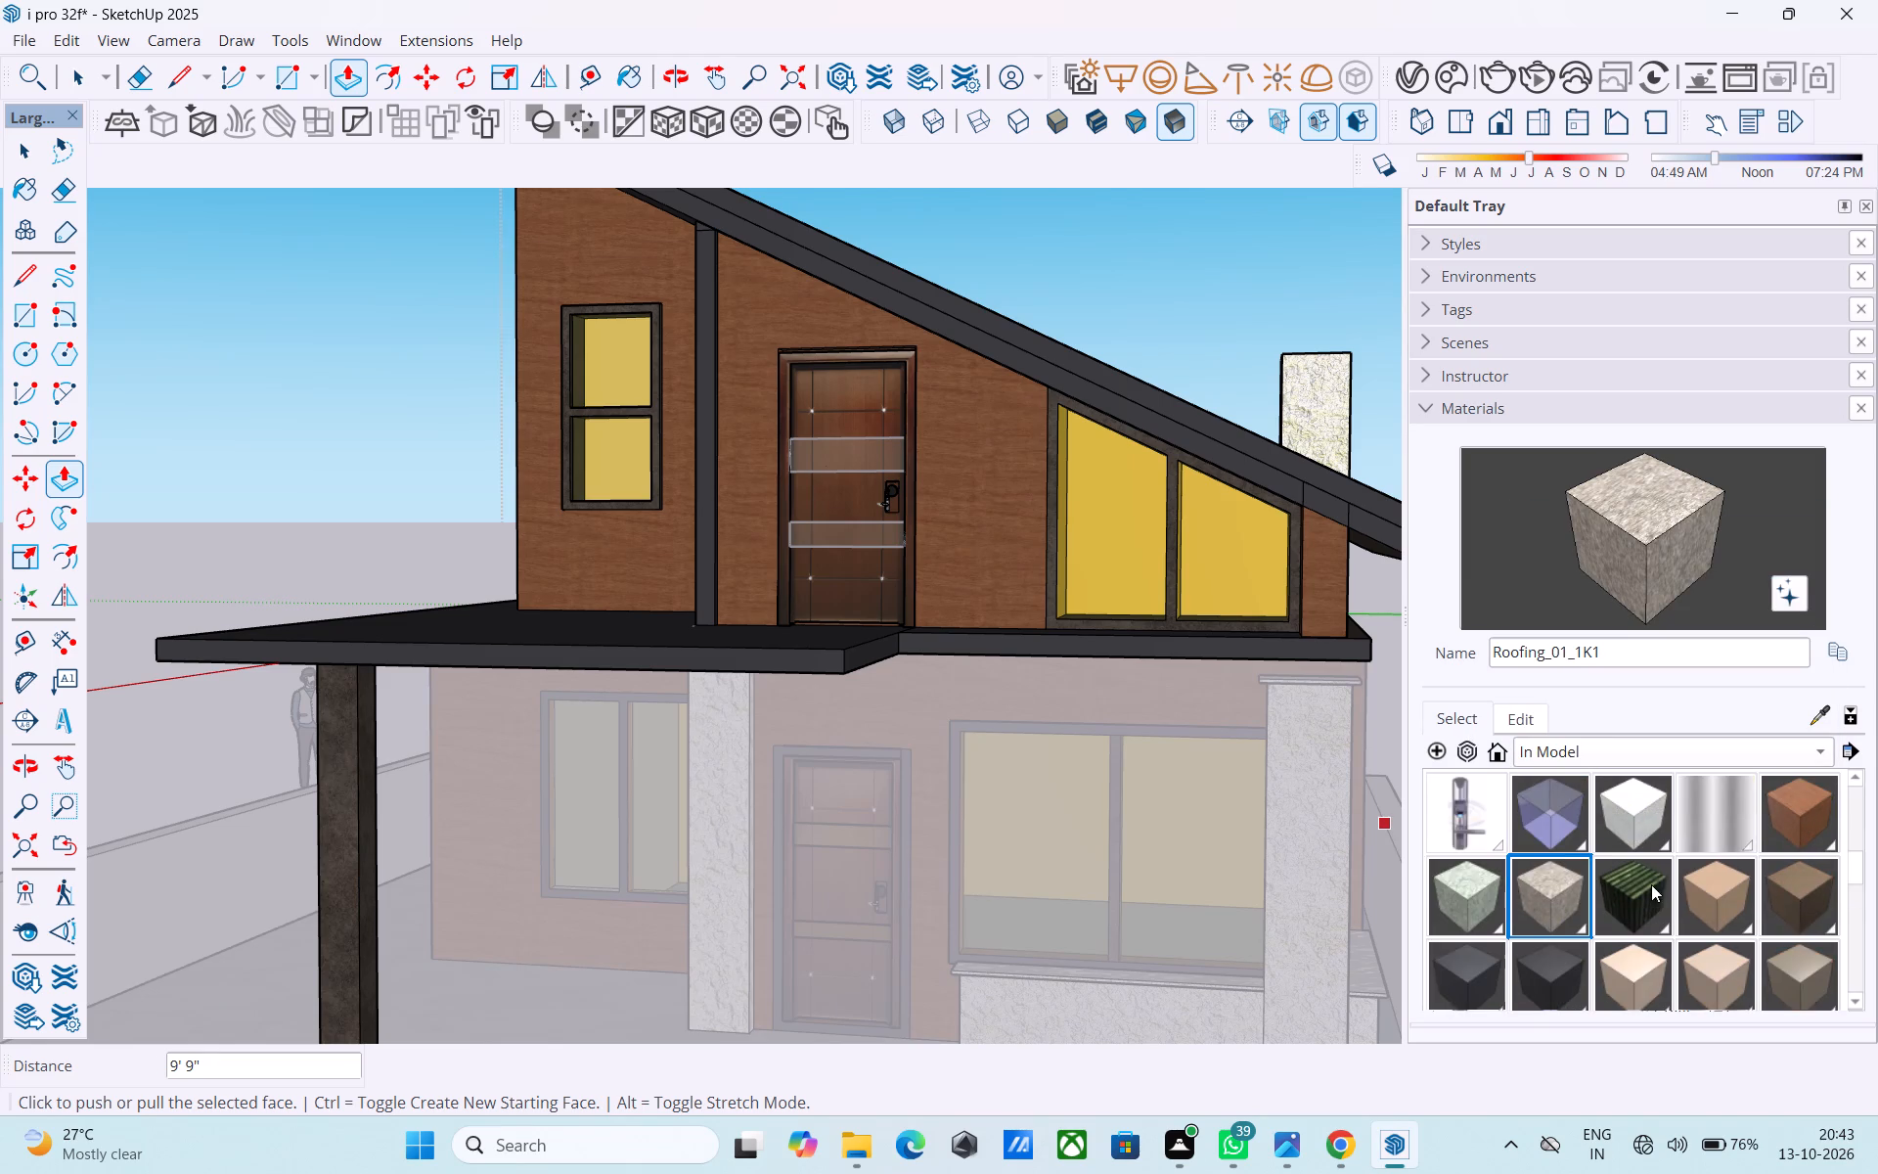
scroll(1612, 926, "down", 2)
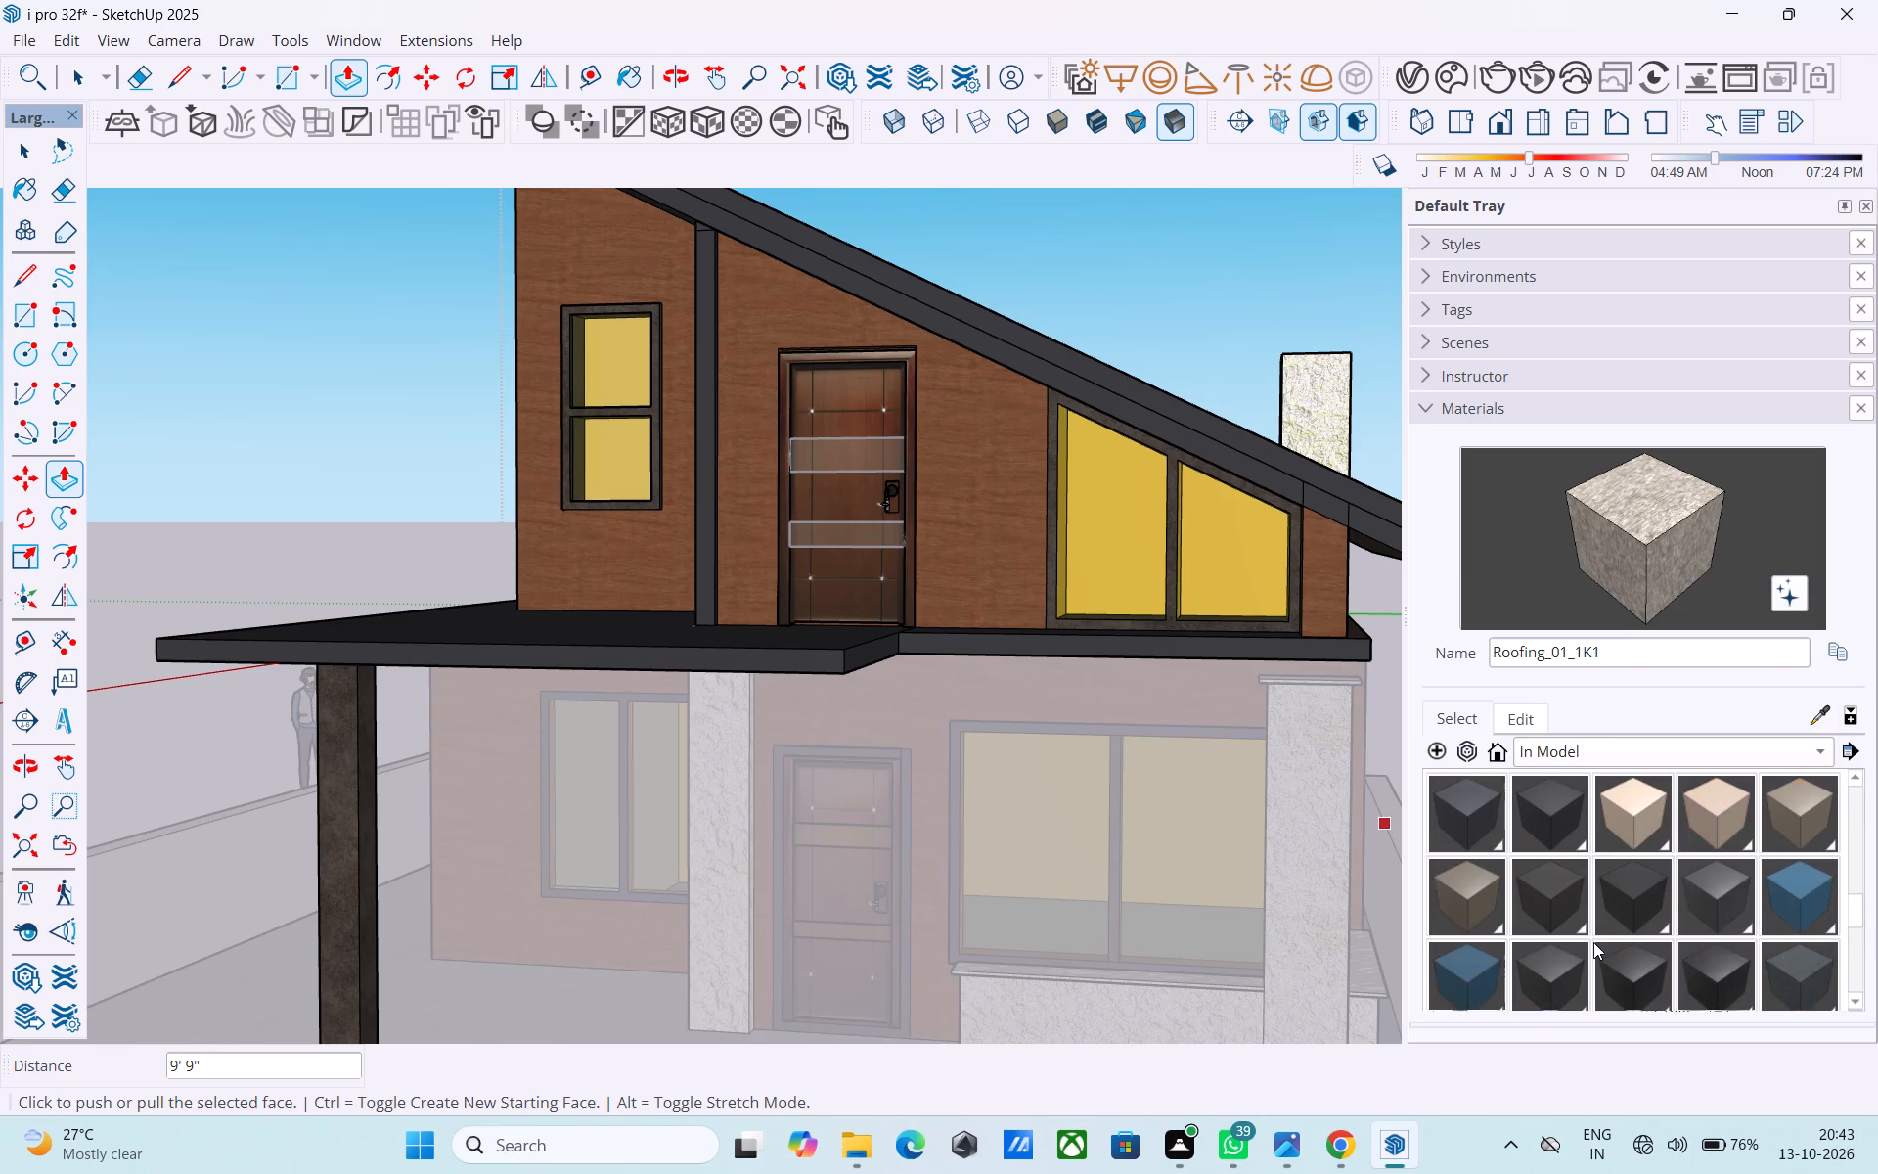
scroll(1548, 911, "up", 4)
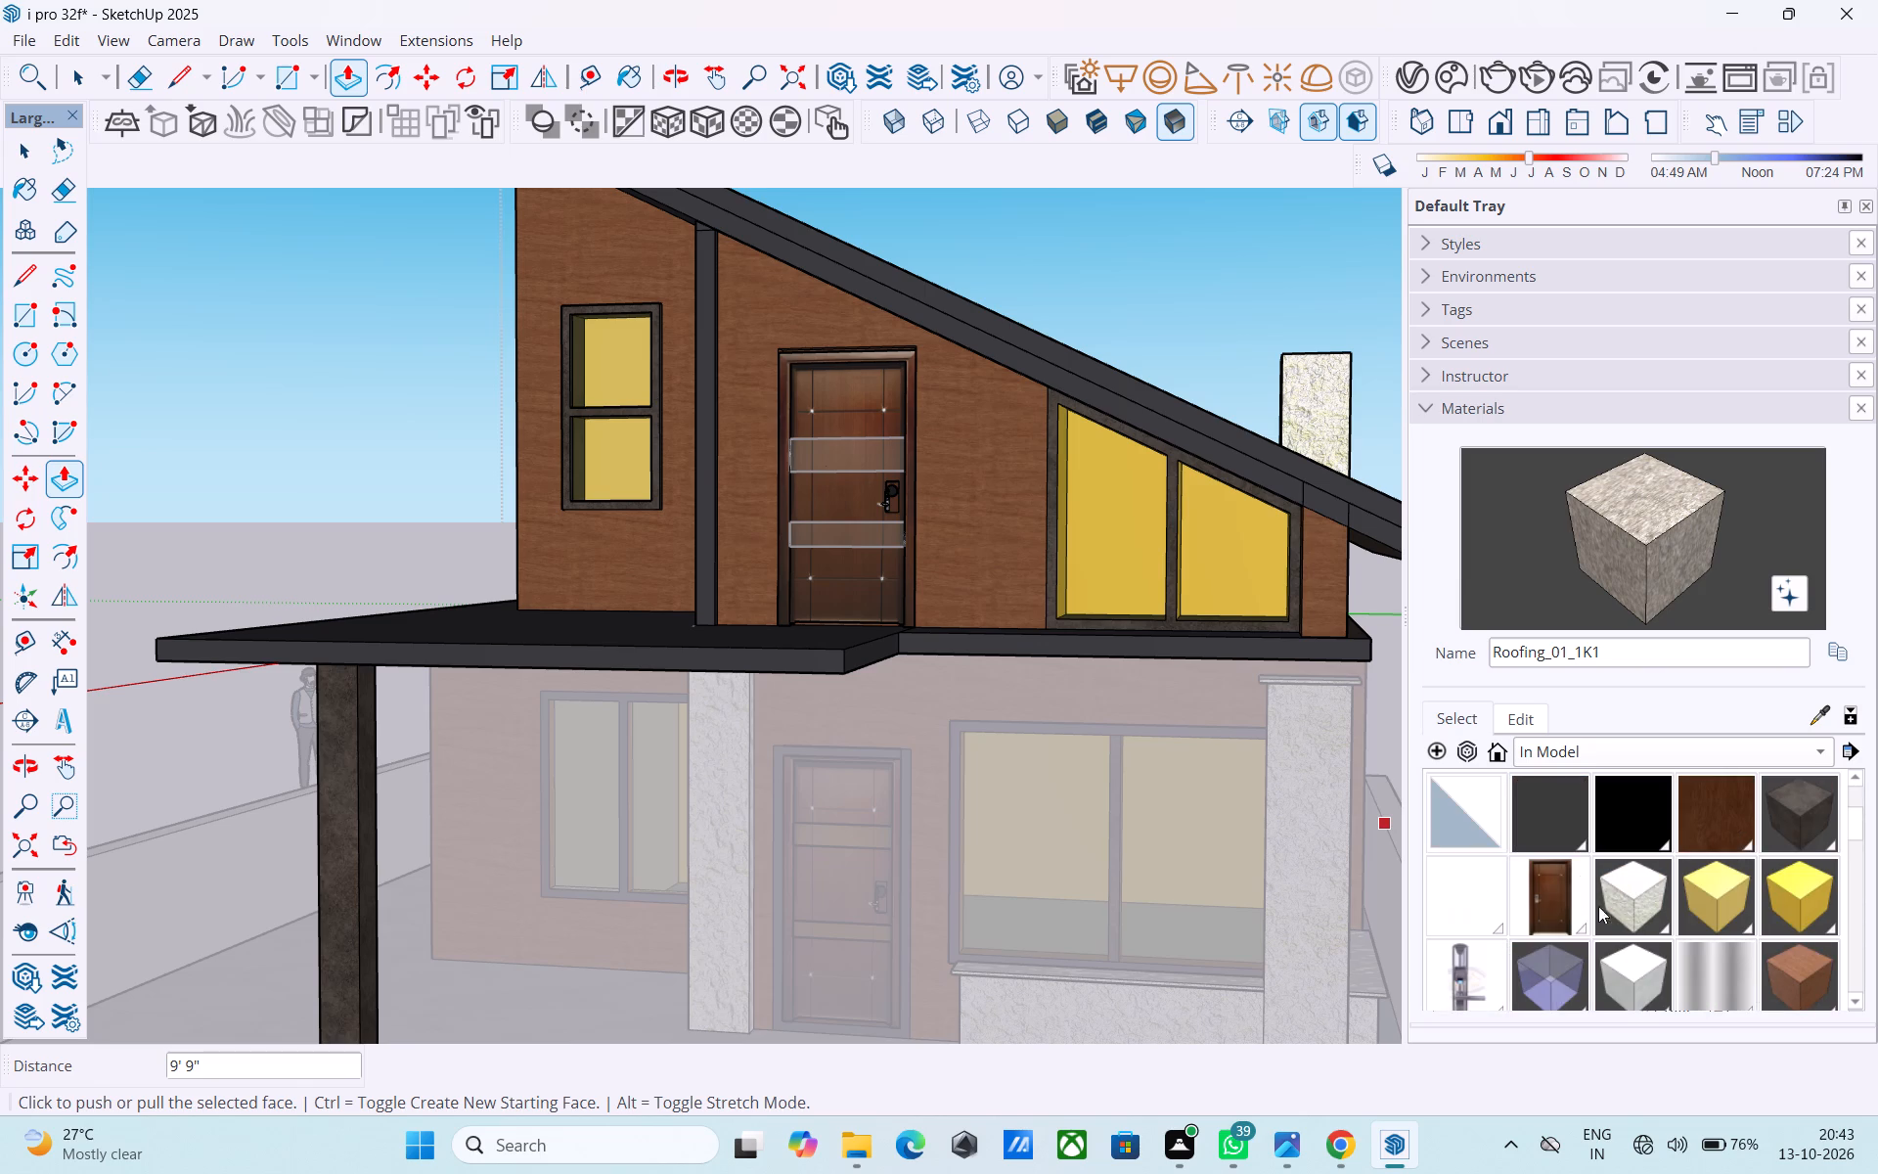
left_click(1806, 816)
scroll(1806, 816, "down", 1)
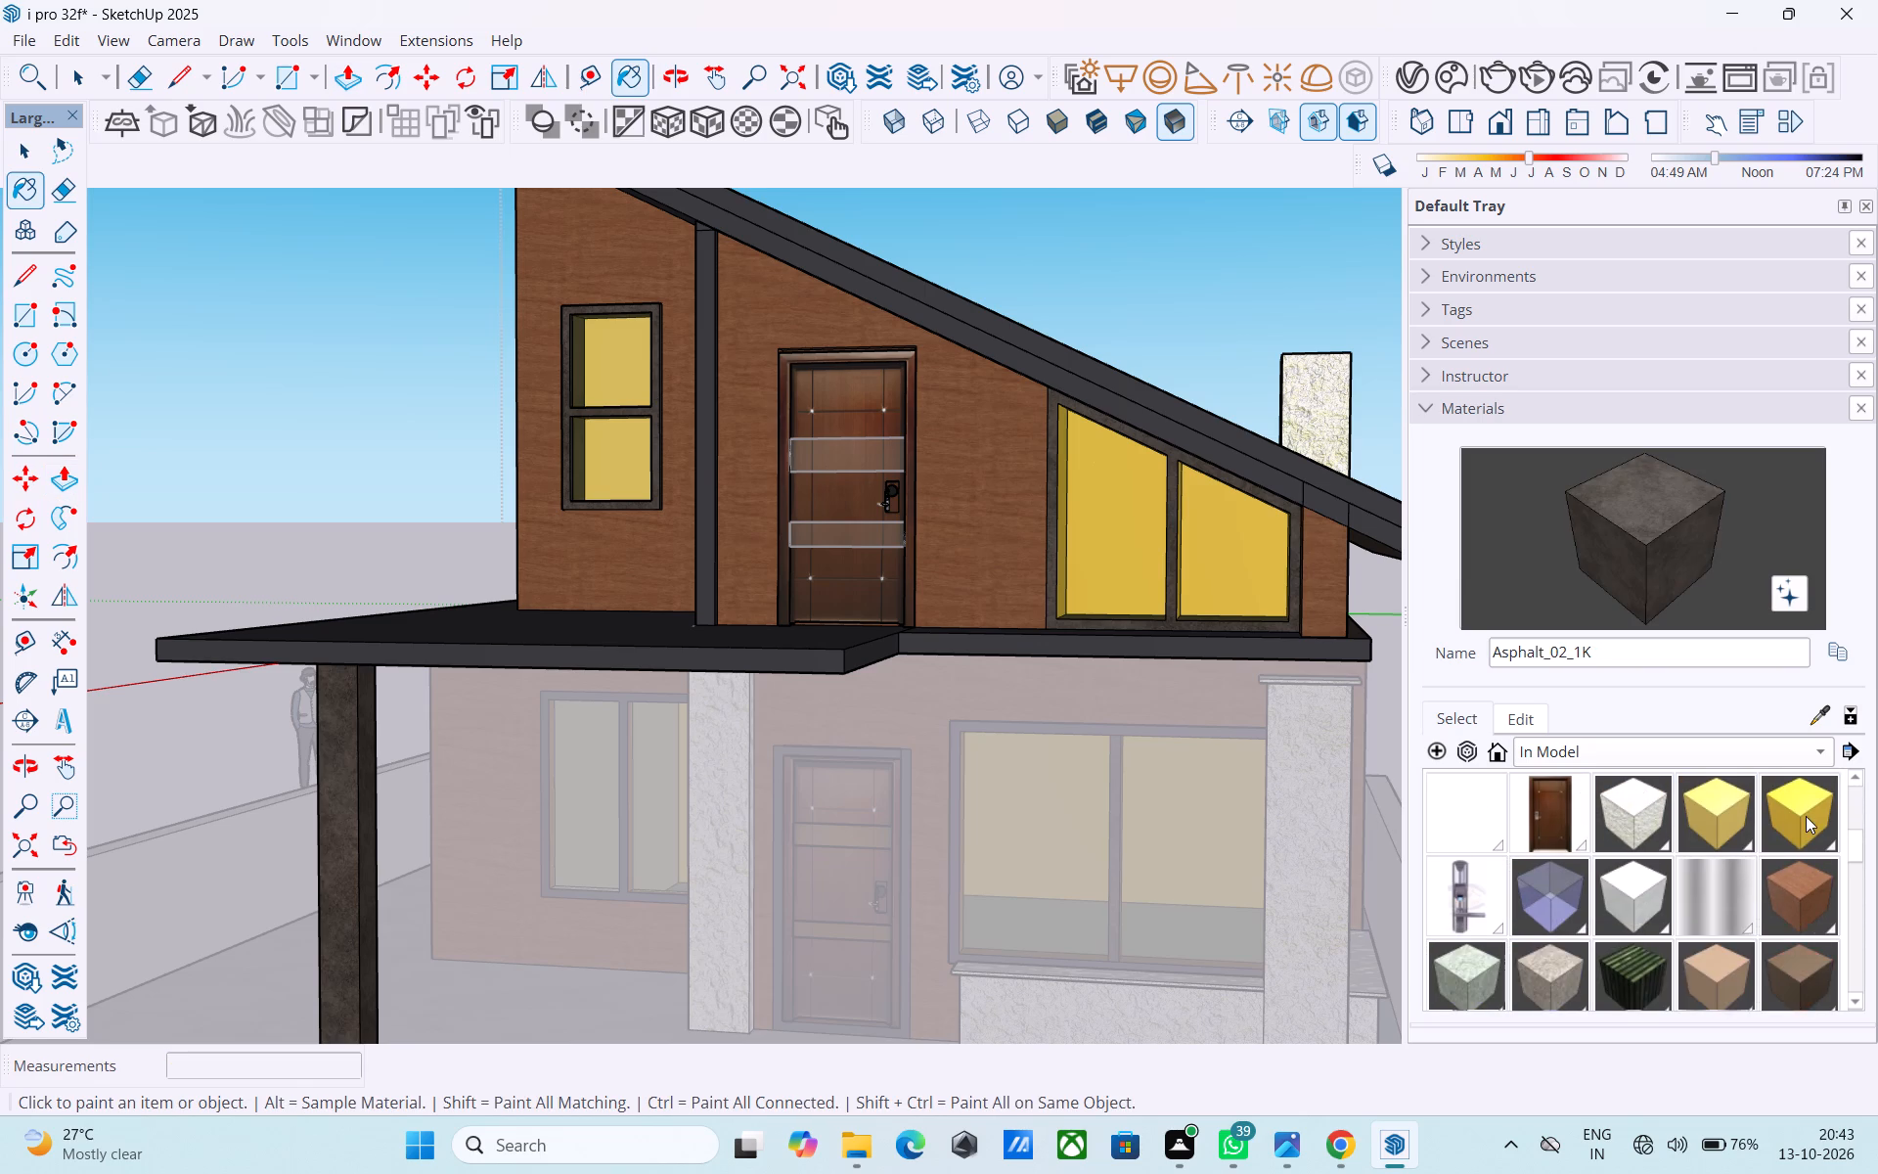
scroll(1806, 816, "down", 2)
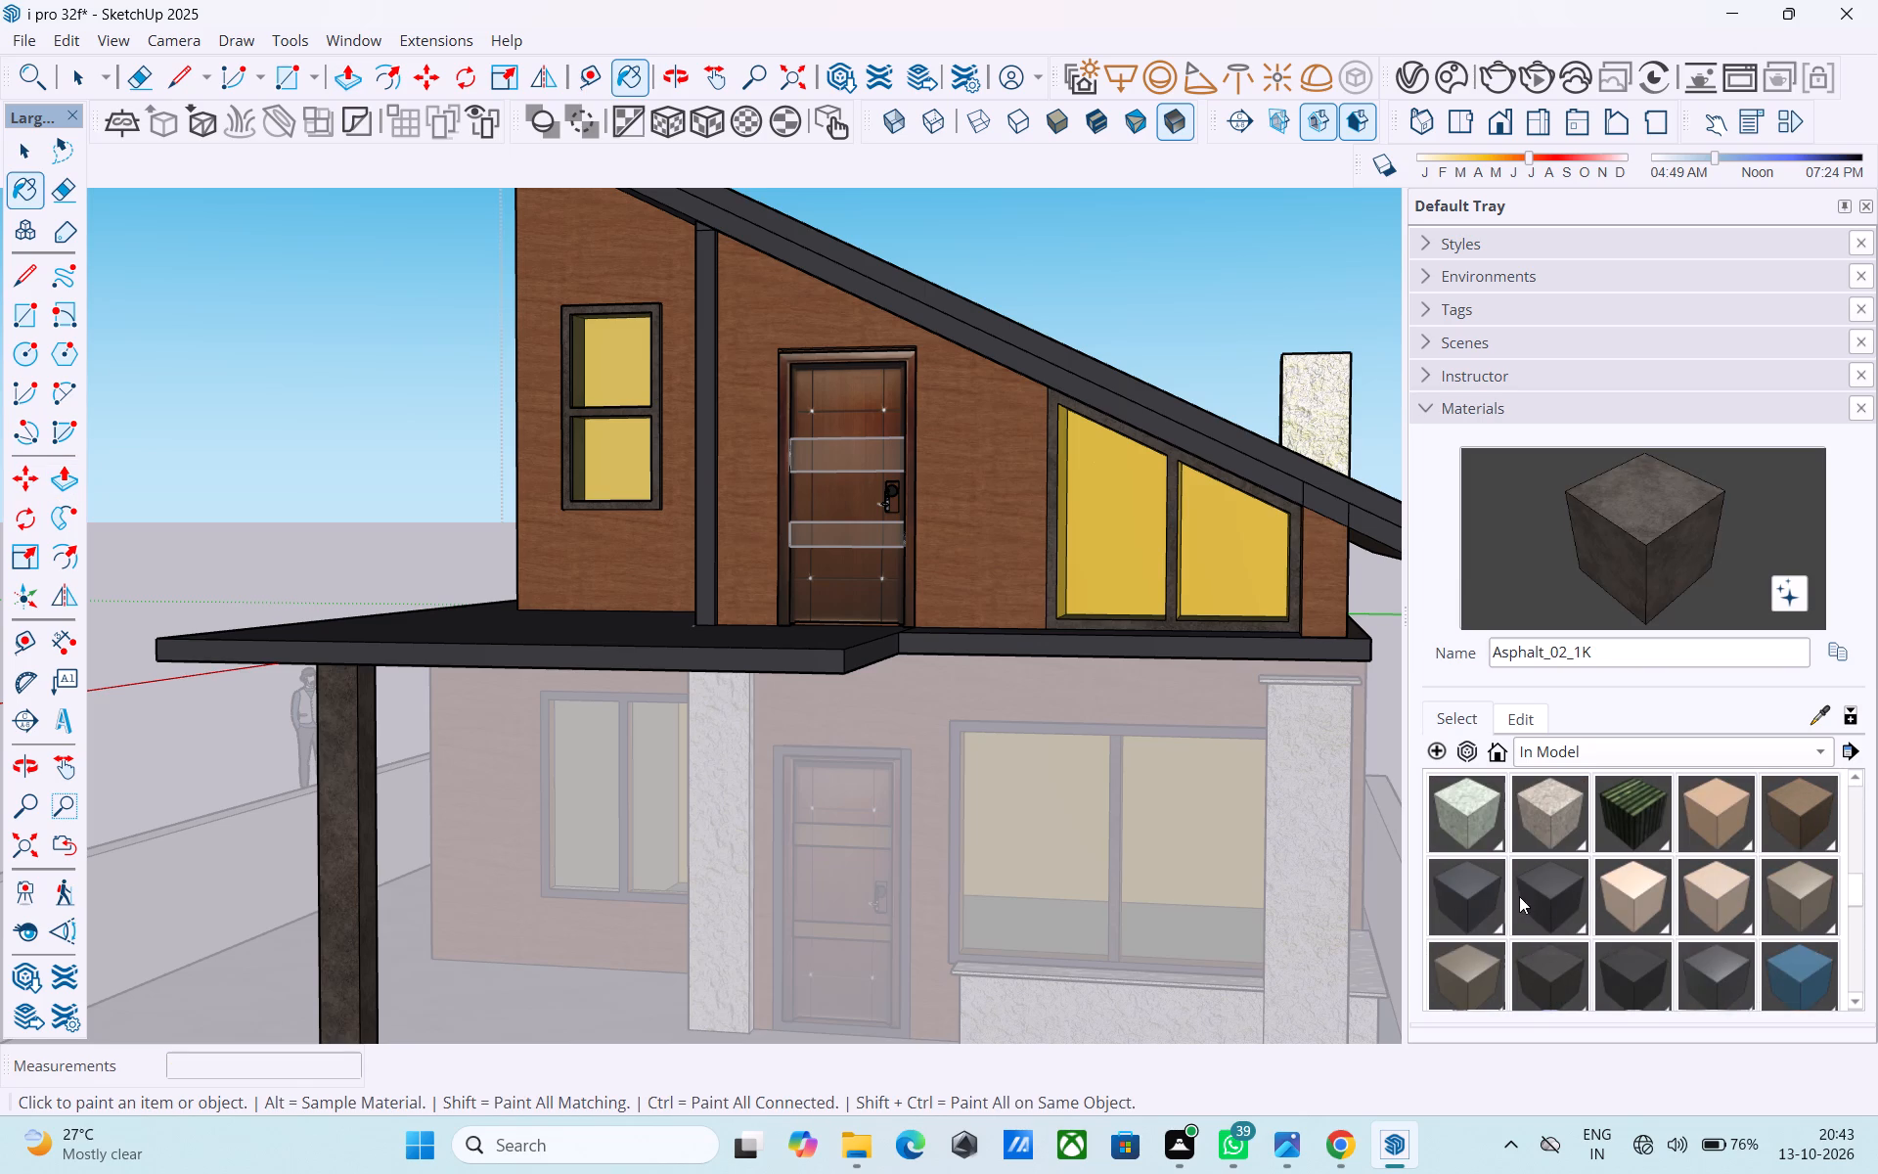
left_click(1533, 893)
middle_click_drag(1148, 801, 1375, 771, "shift")
middle_click_drag(1122, 723, 1301, 914, "shift")
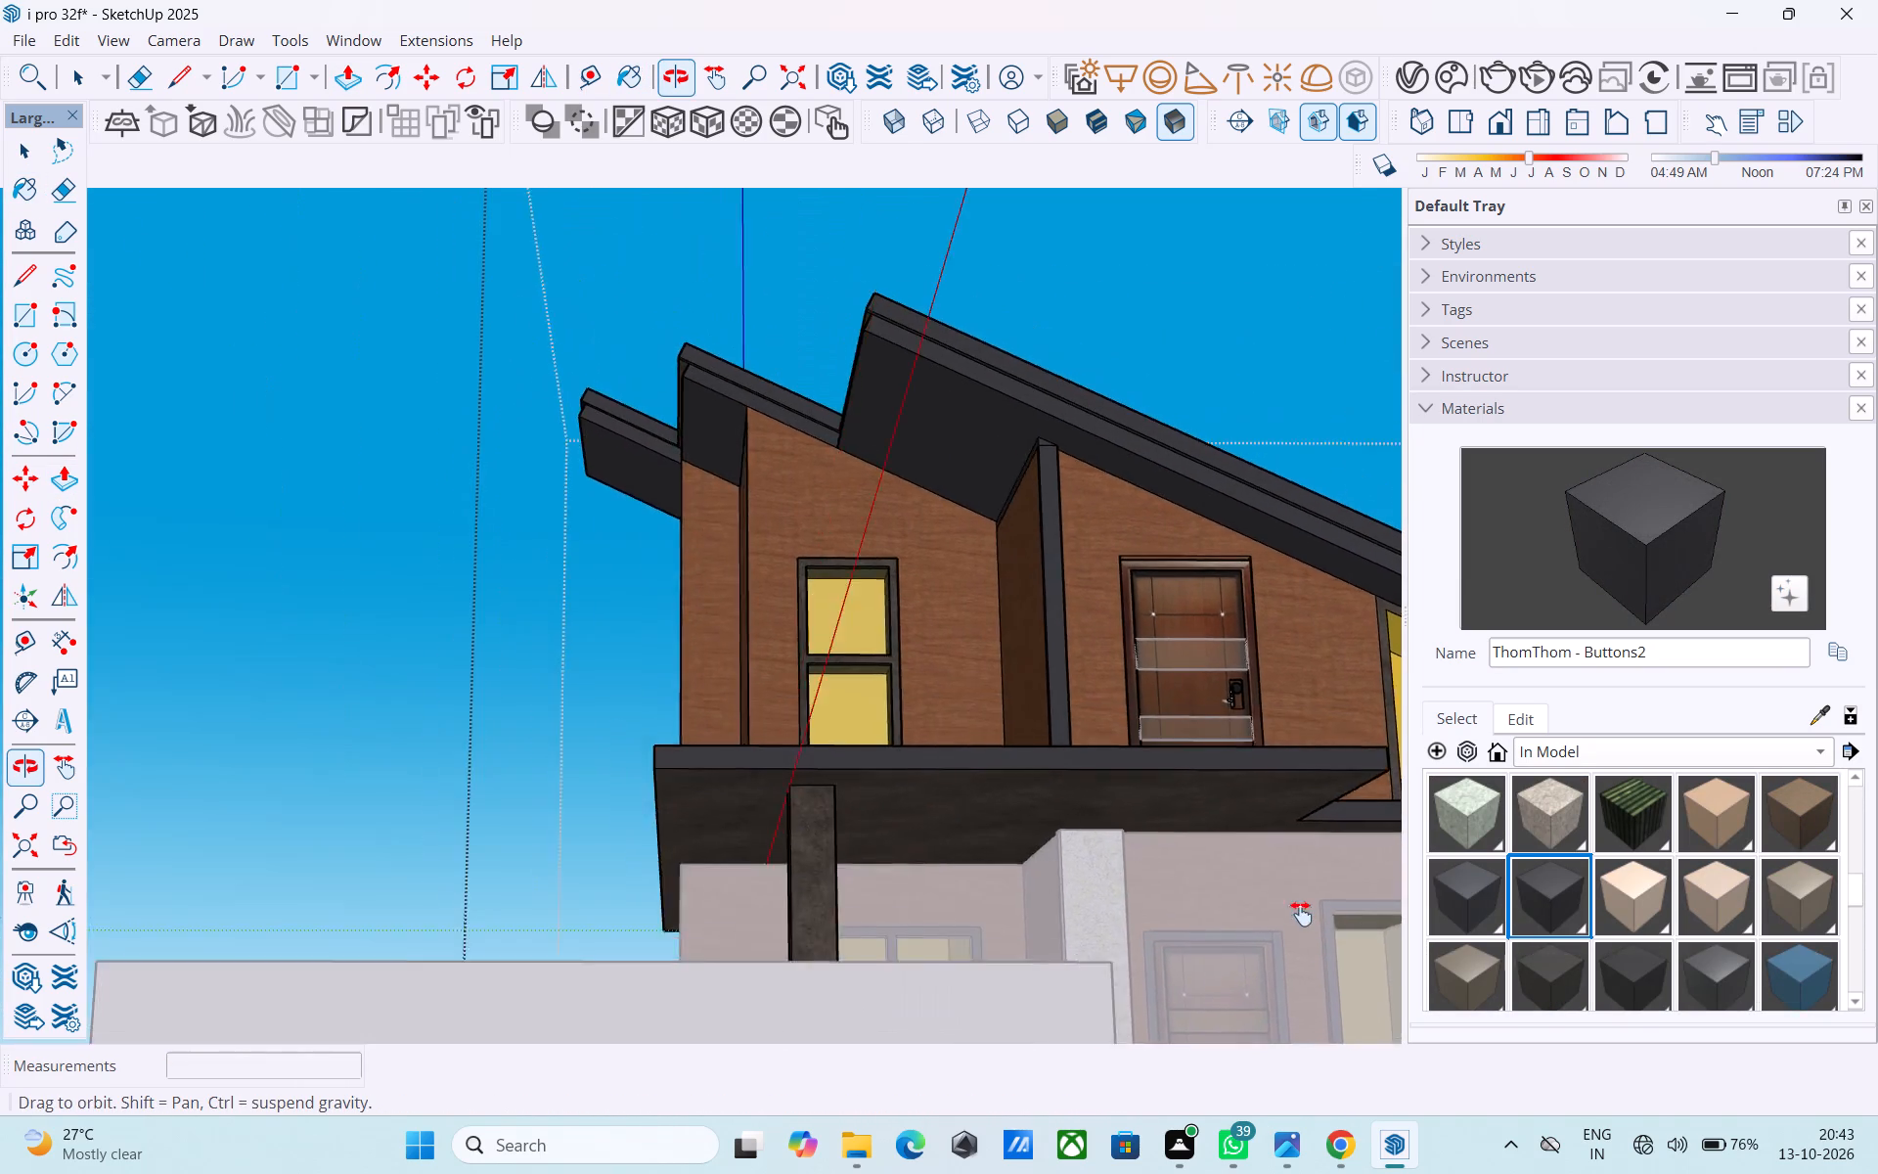
middle_click_drag(1301, 914, 1043, 838, "shift")
scroll(911, 816, "up", 5)
left_click(876, 755)
Paint the side faces of the canopy's support column with ThomThom - Buttons2 and leave the group.
left_click(681, 818)
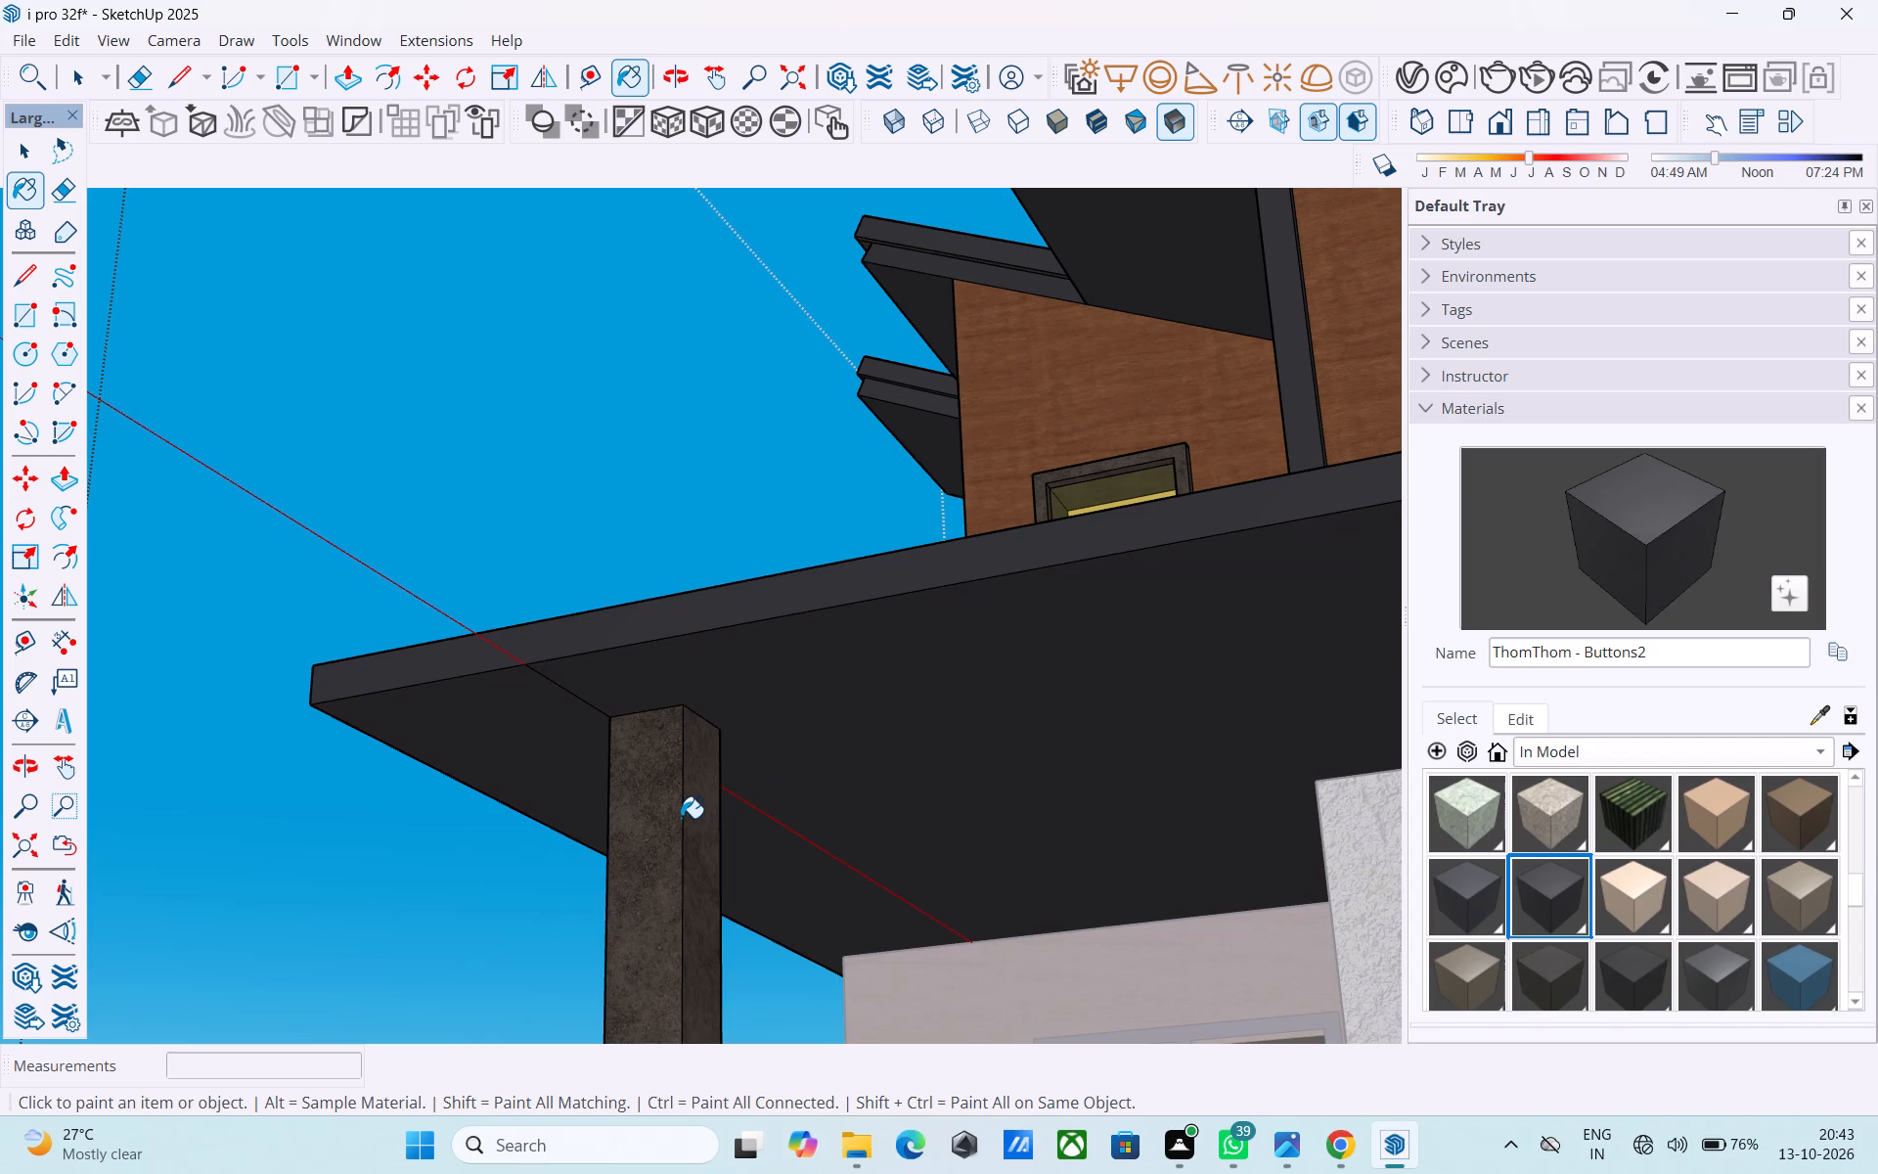
left_click(689, 823)
middle_click_drag(687, 827, 1336, 980)
scroll(1021, 912, "up", 1)
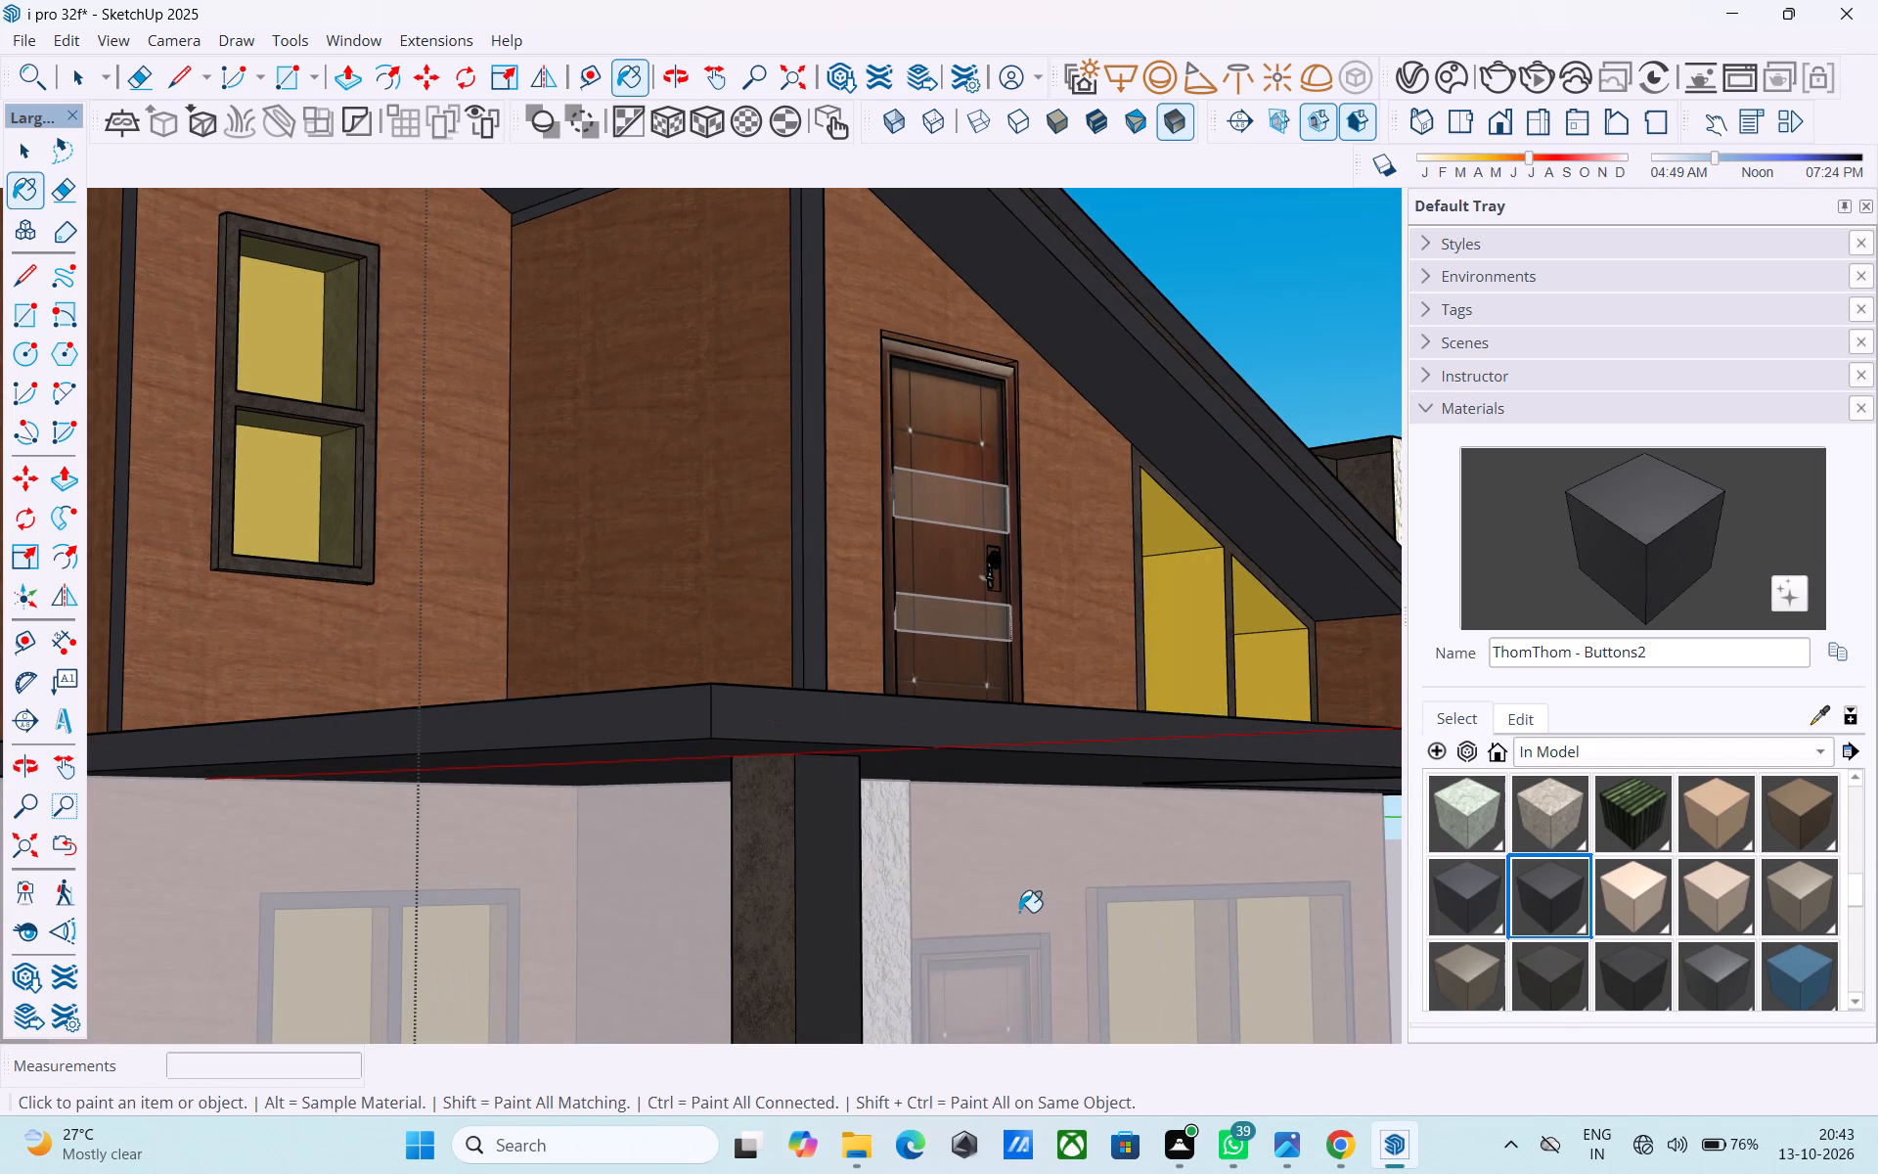
left_click(773, 861)
middle_click_drag(774, 861, 977, 855)
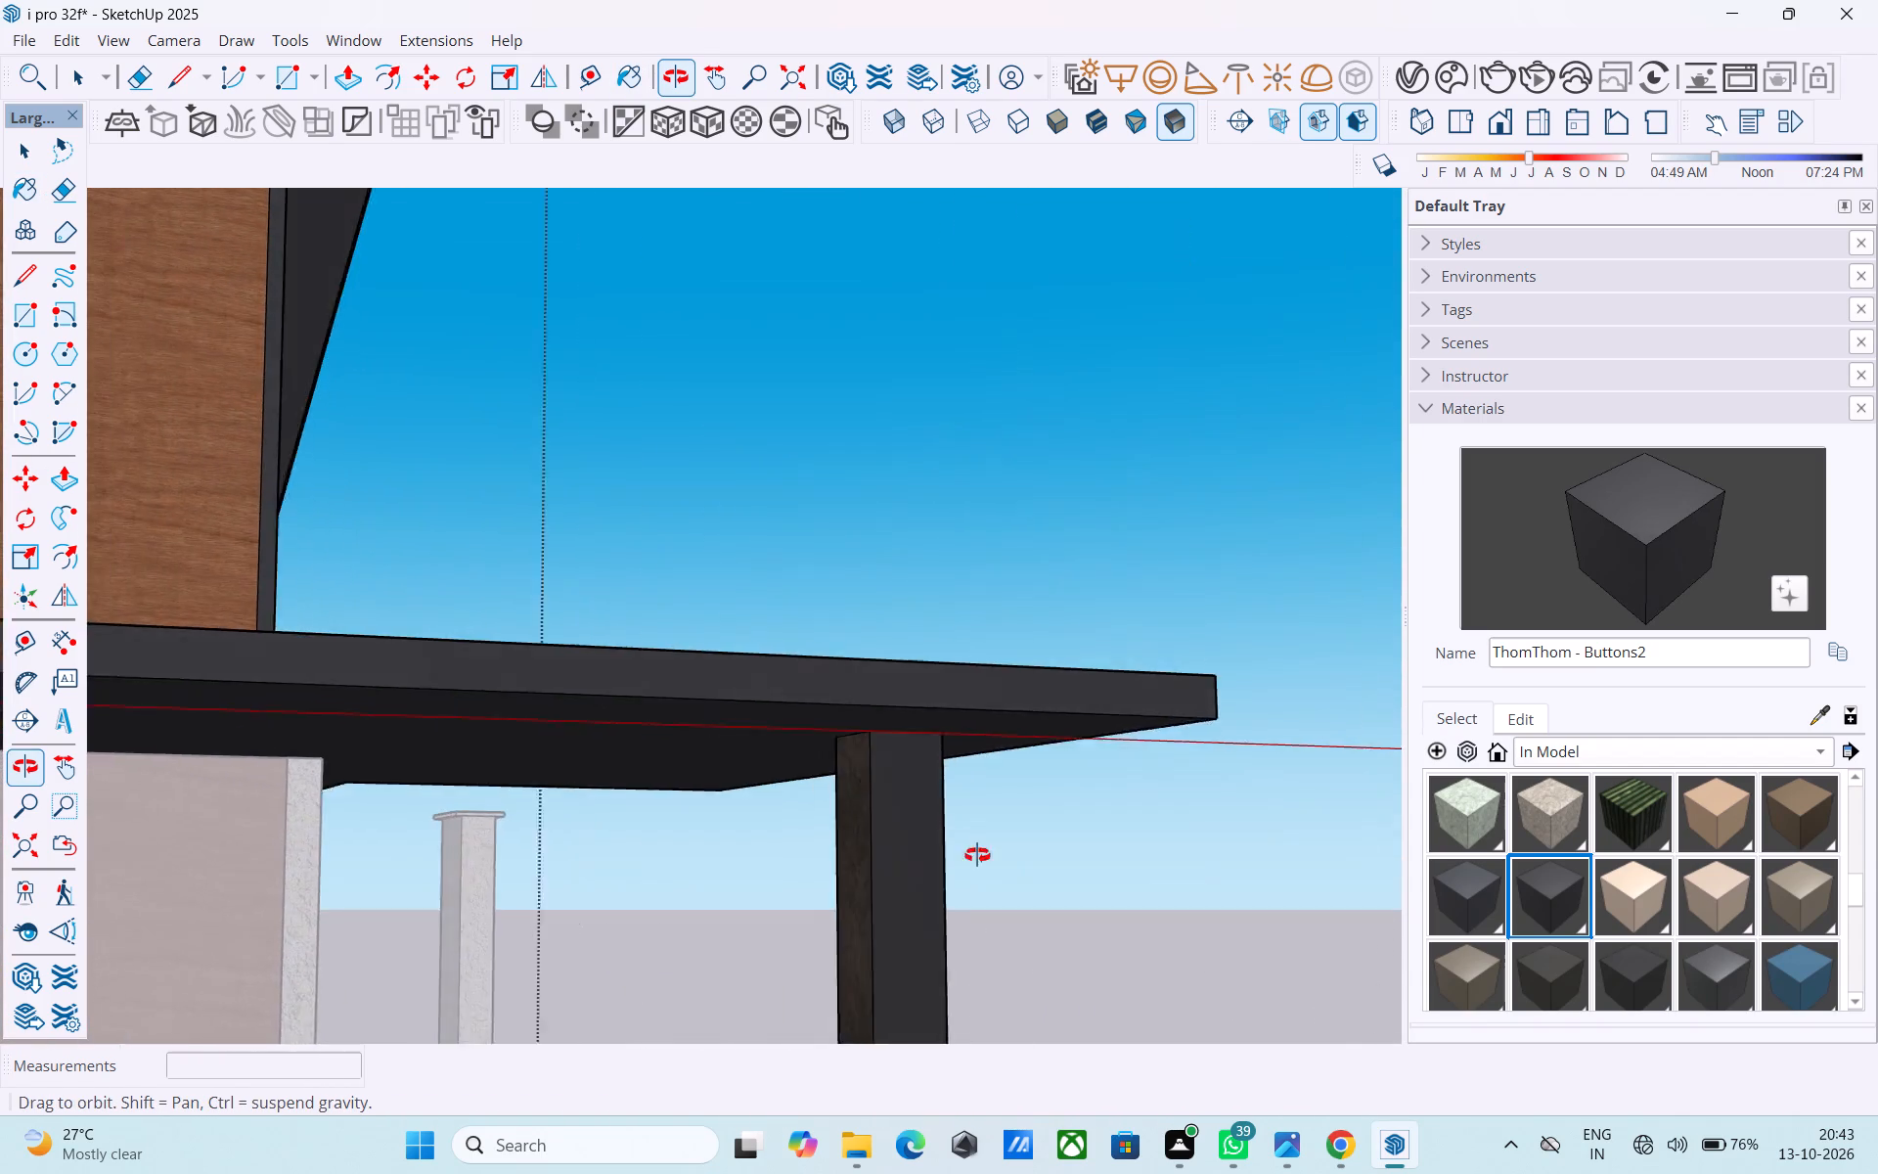
middle_click_drag(977, 855, 984, 861)
left_click(917, 852)
scroll(1006, 737, "down", 10)
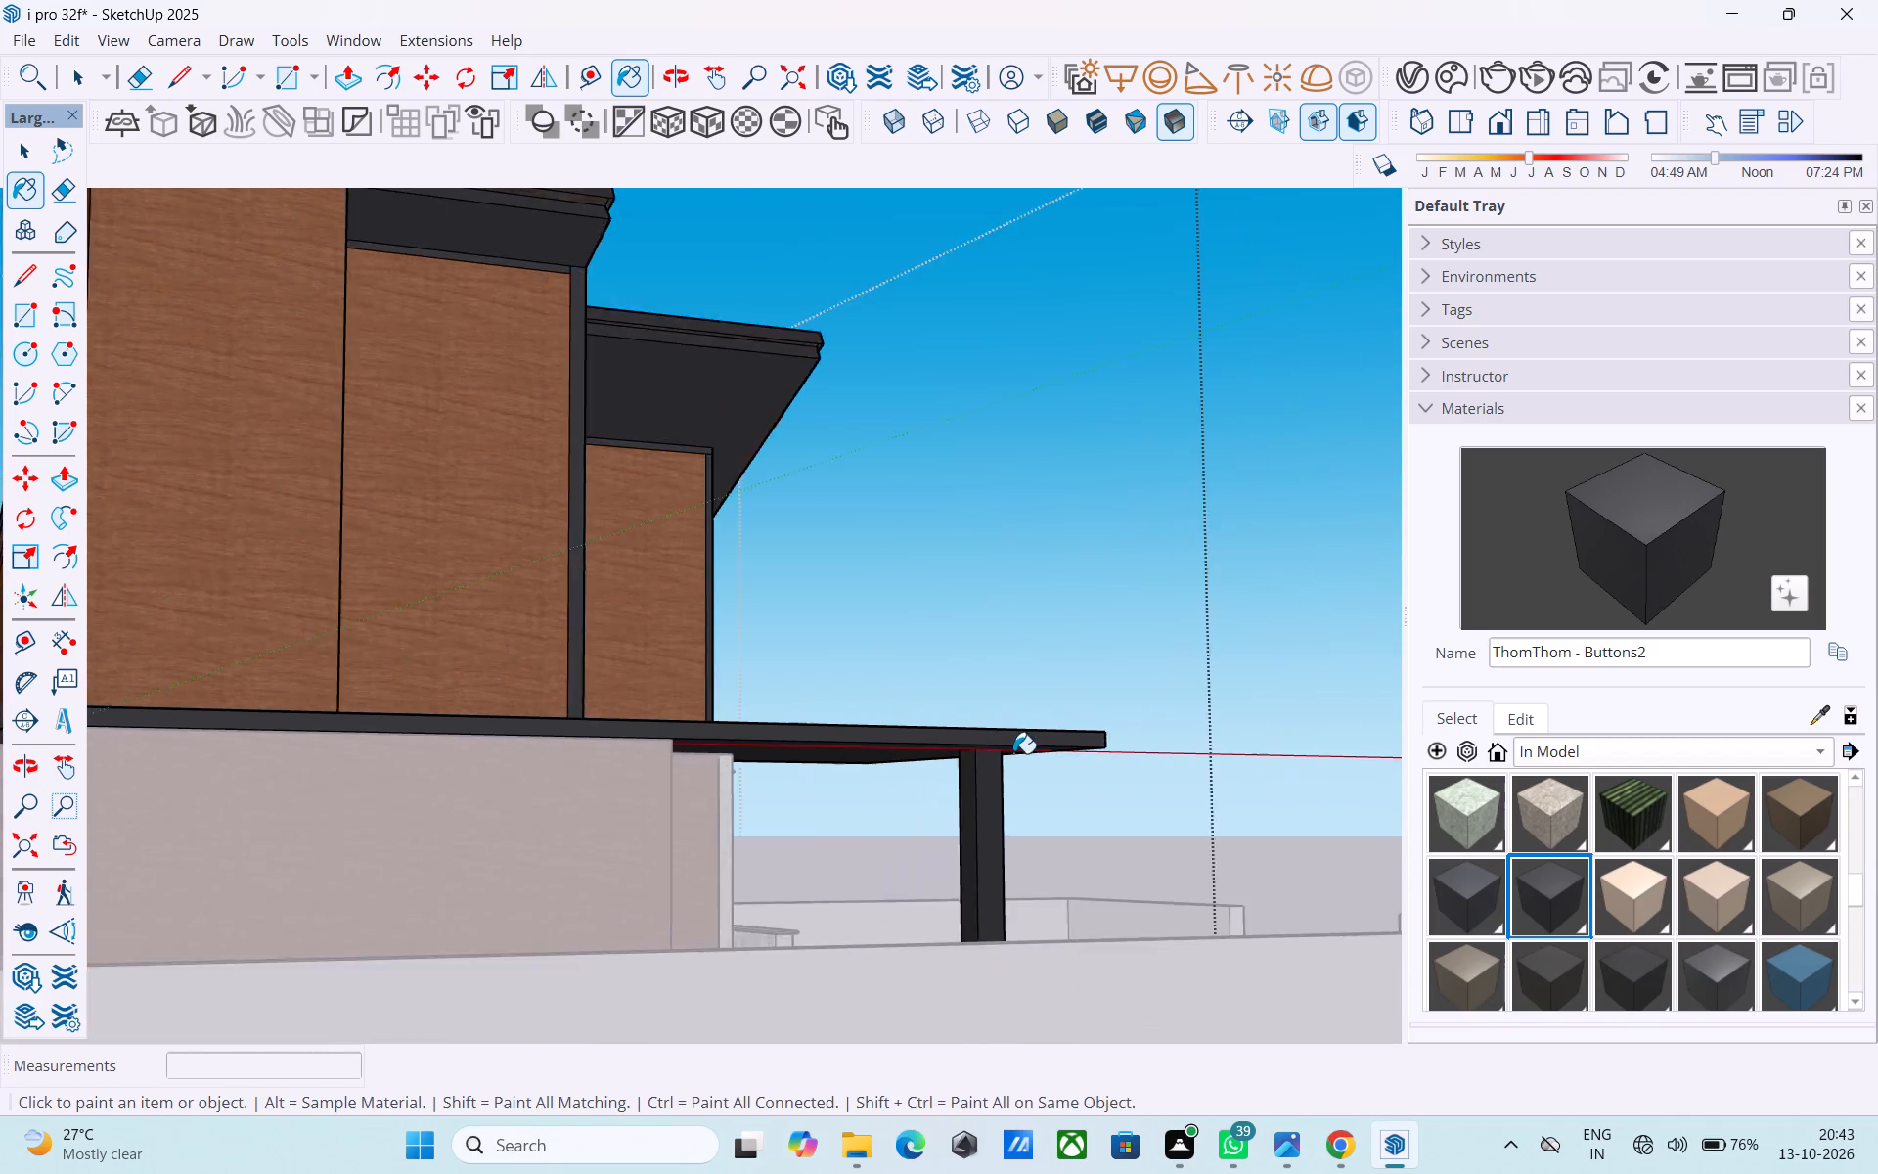
scroll(1013, 753, "down", 1)
middle_click_drag(1013, 753, 400, 832)
scroll(426, 814, "down", 4)
key("space")
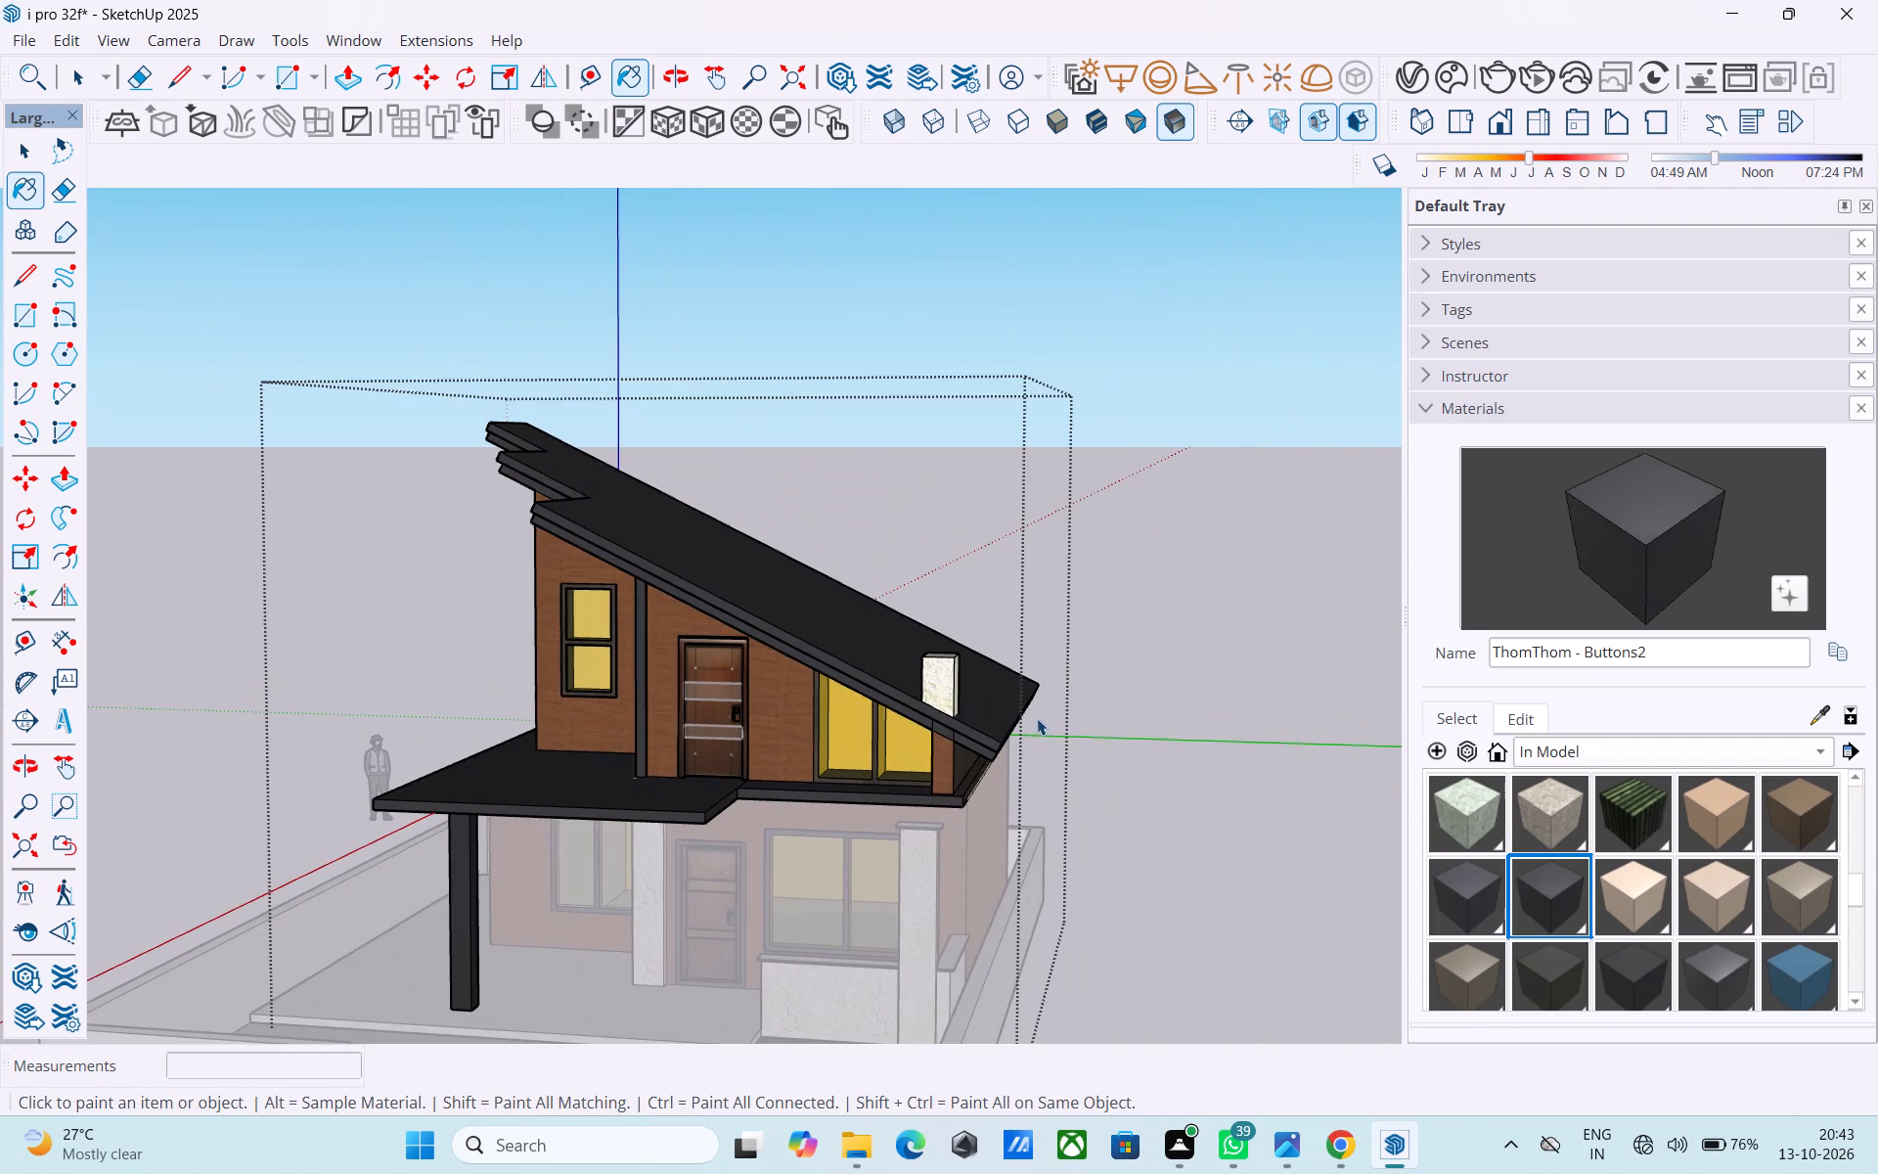
left_click(1079, 704)
Save the model while checking the finished canopy and column from the front, side and below.
key("ctrl+s")
middle_click_drag(809, 774, 1002, 729)
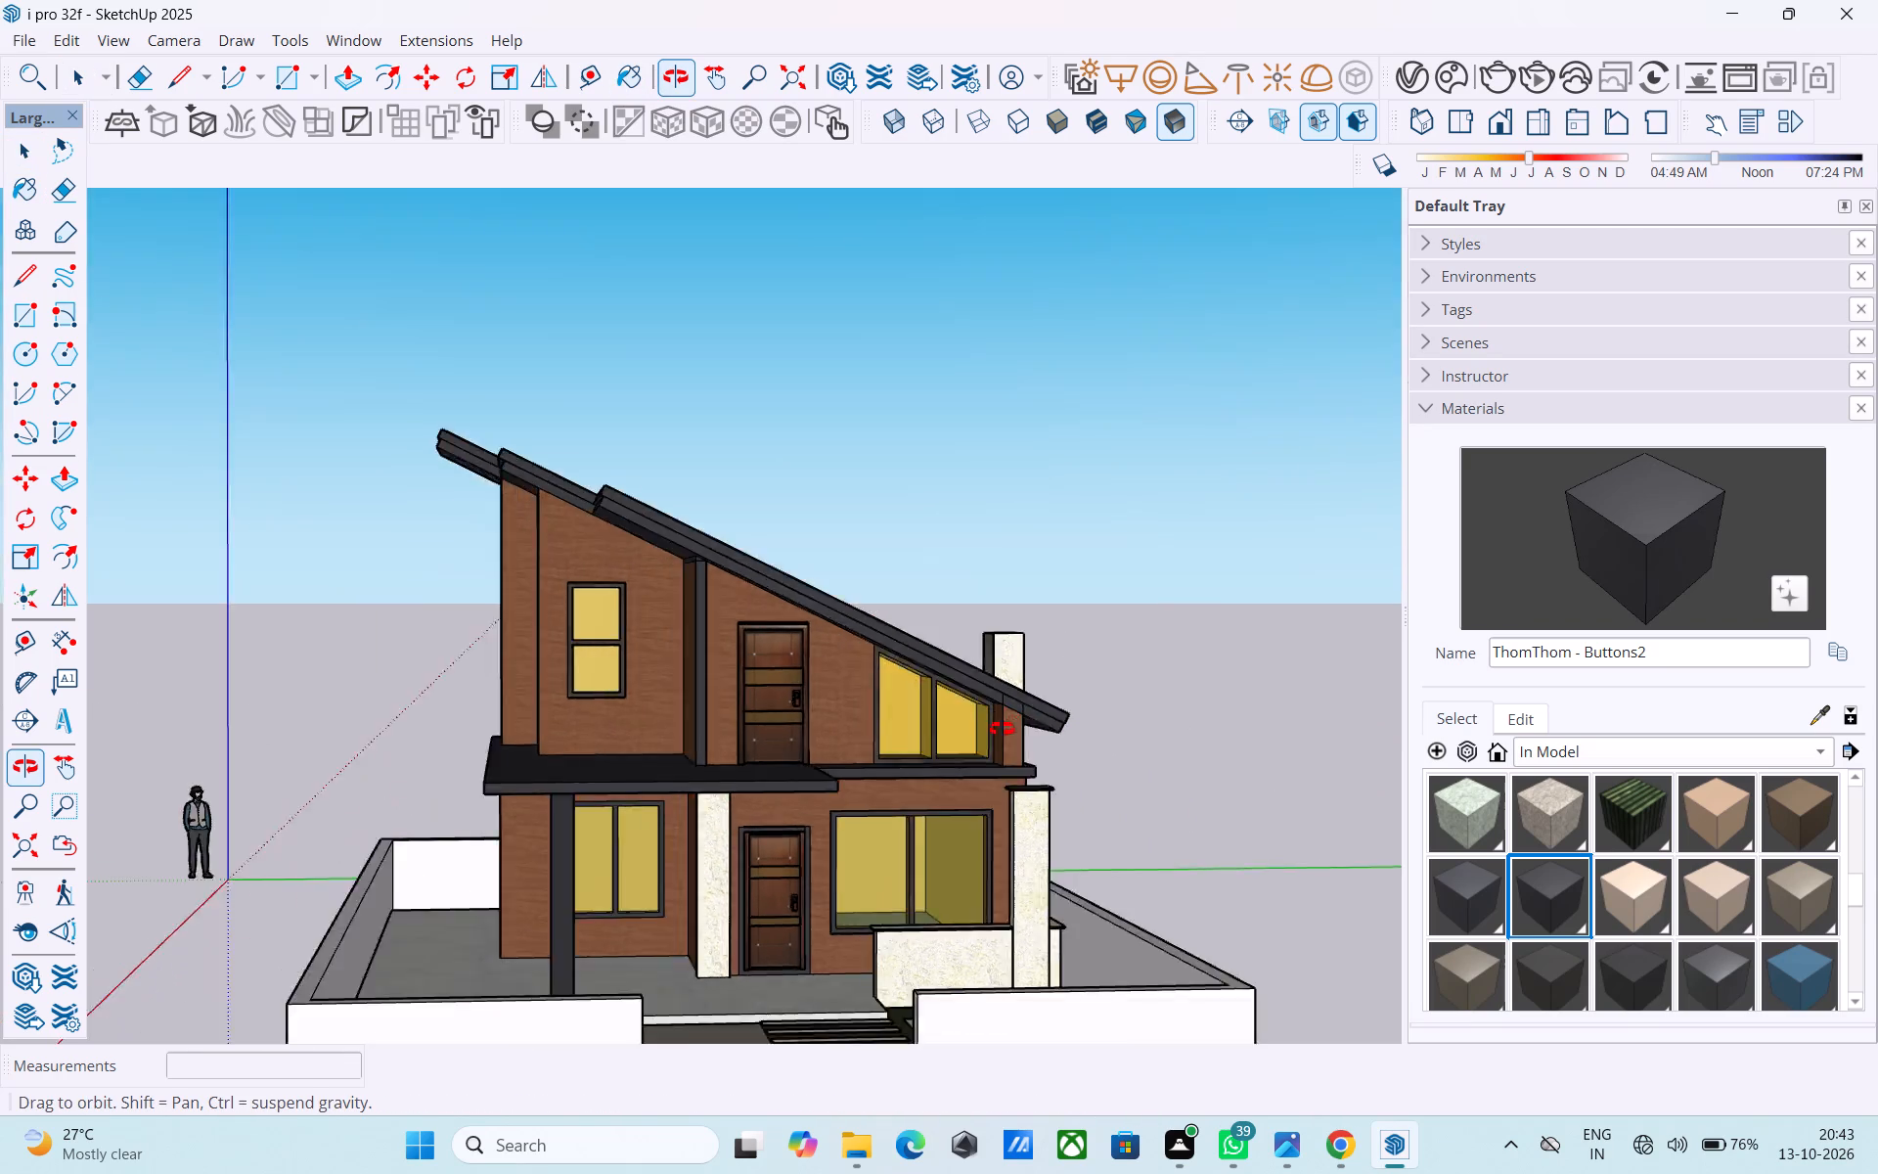
middle_click_drag(1002, 729, 1310, 815)
middle_click_drag(563, 825, 747, 828)
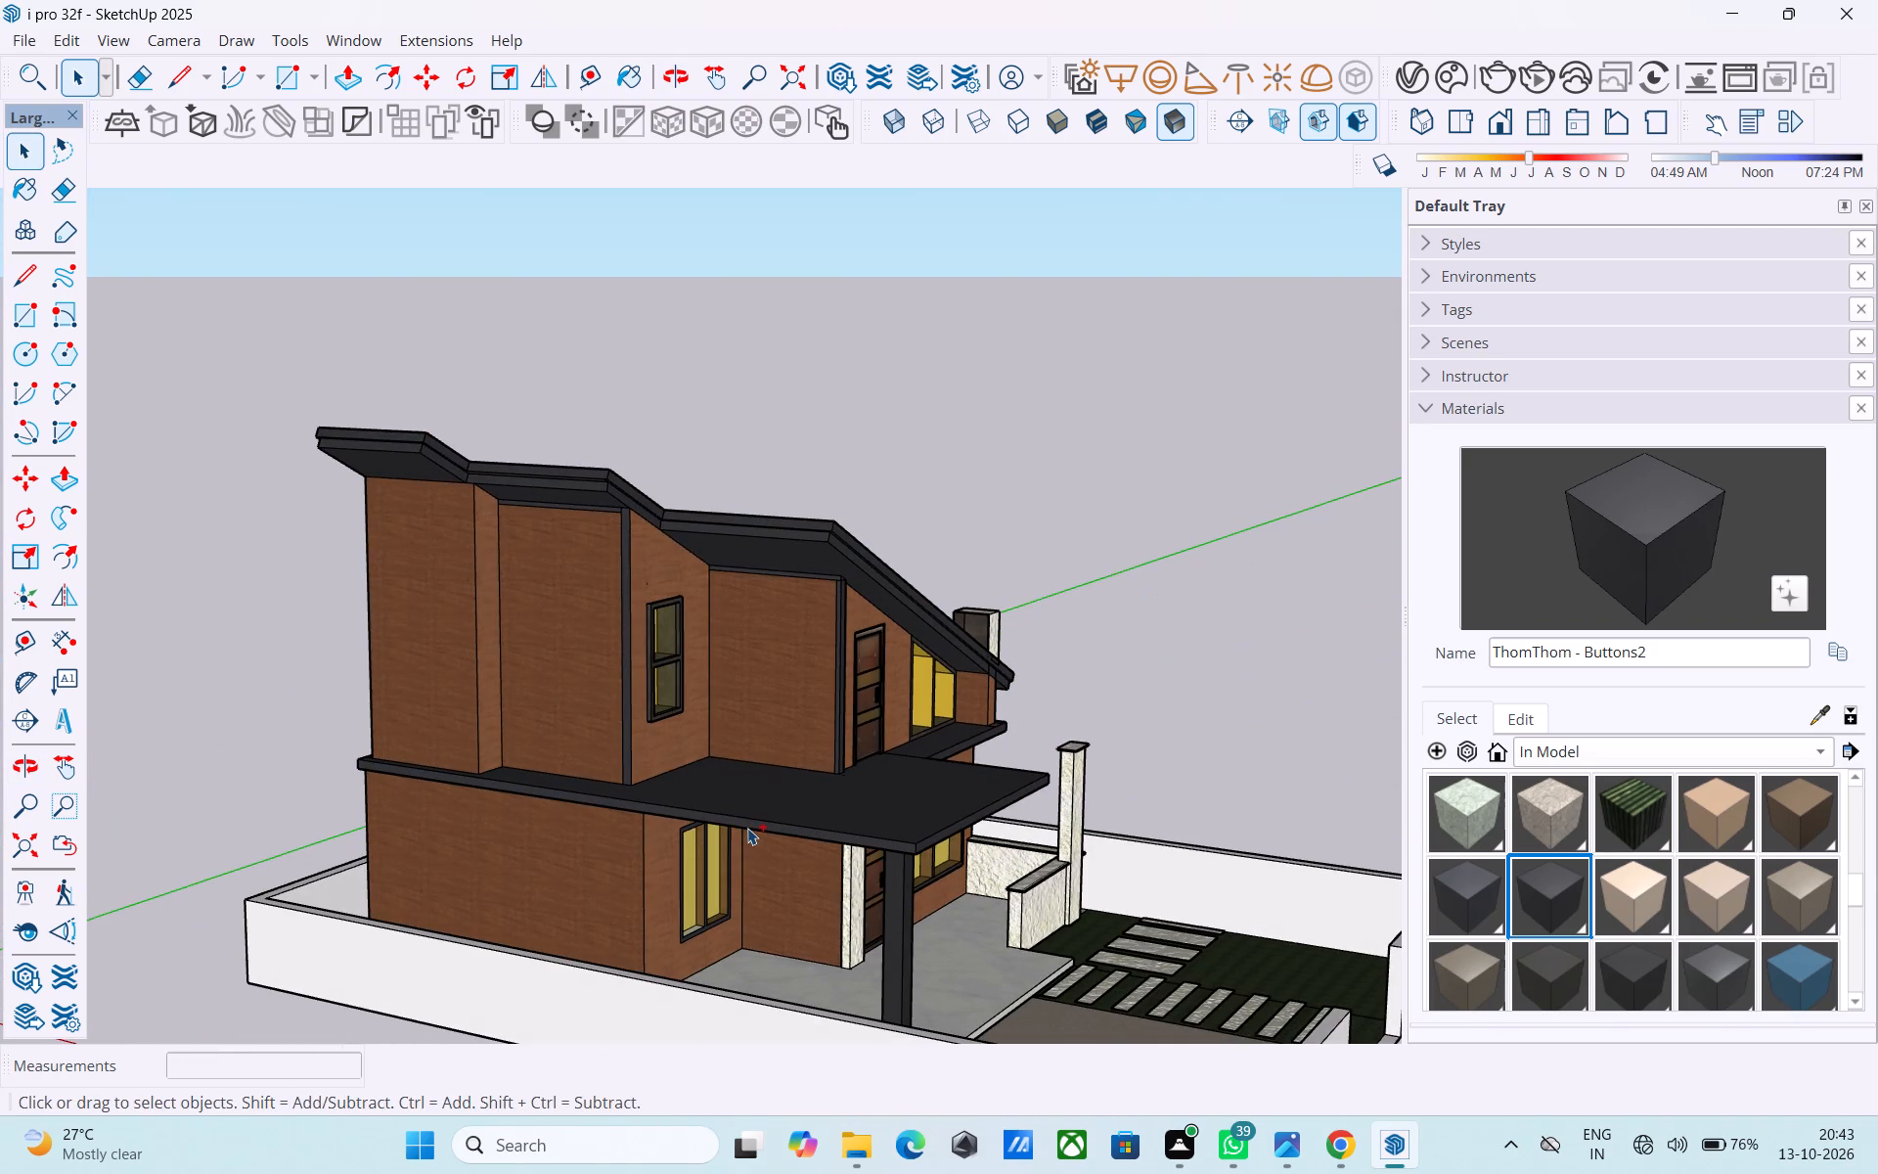
key("ctrl+s")
middle_click_drag(747, 828, 789, 751)
scroll(784, 759, "up", 3)
middle_click_drag(791, 767, 943, 619, "shift")
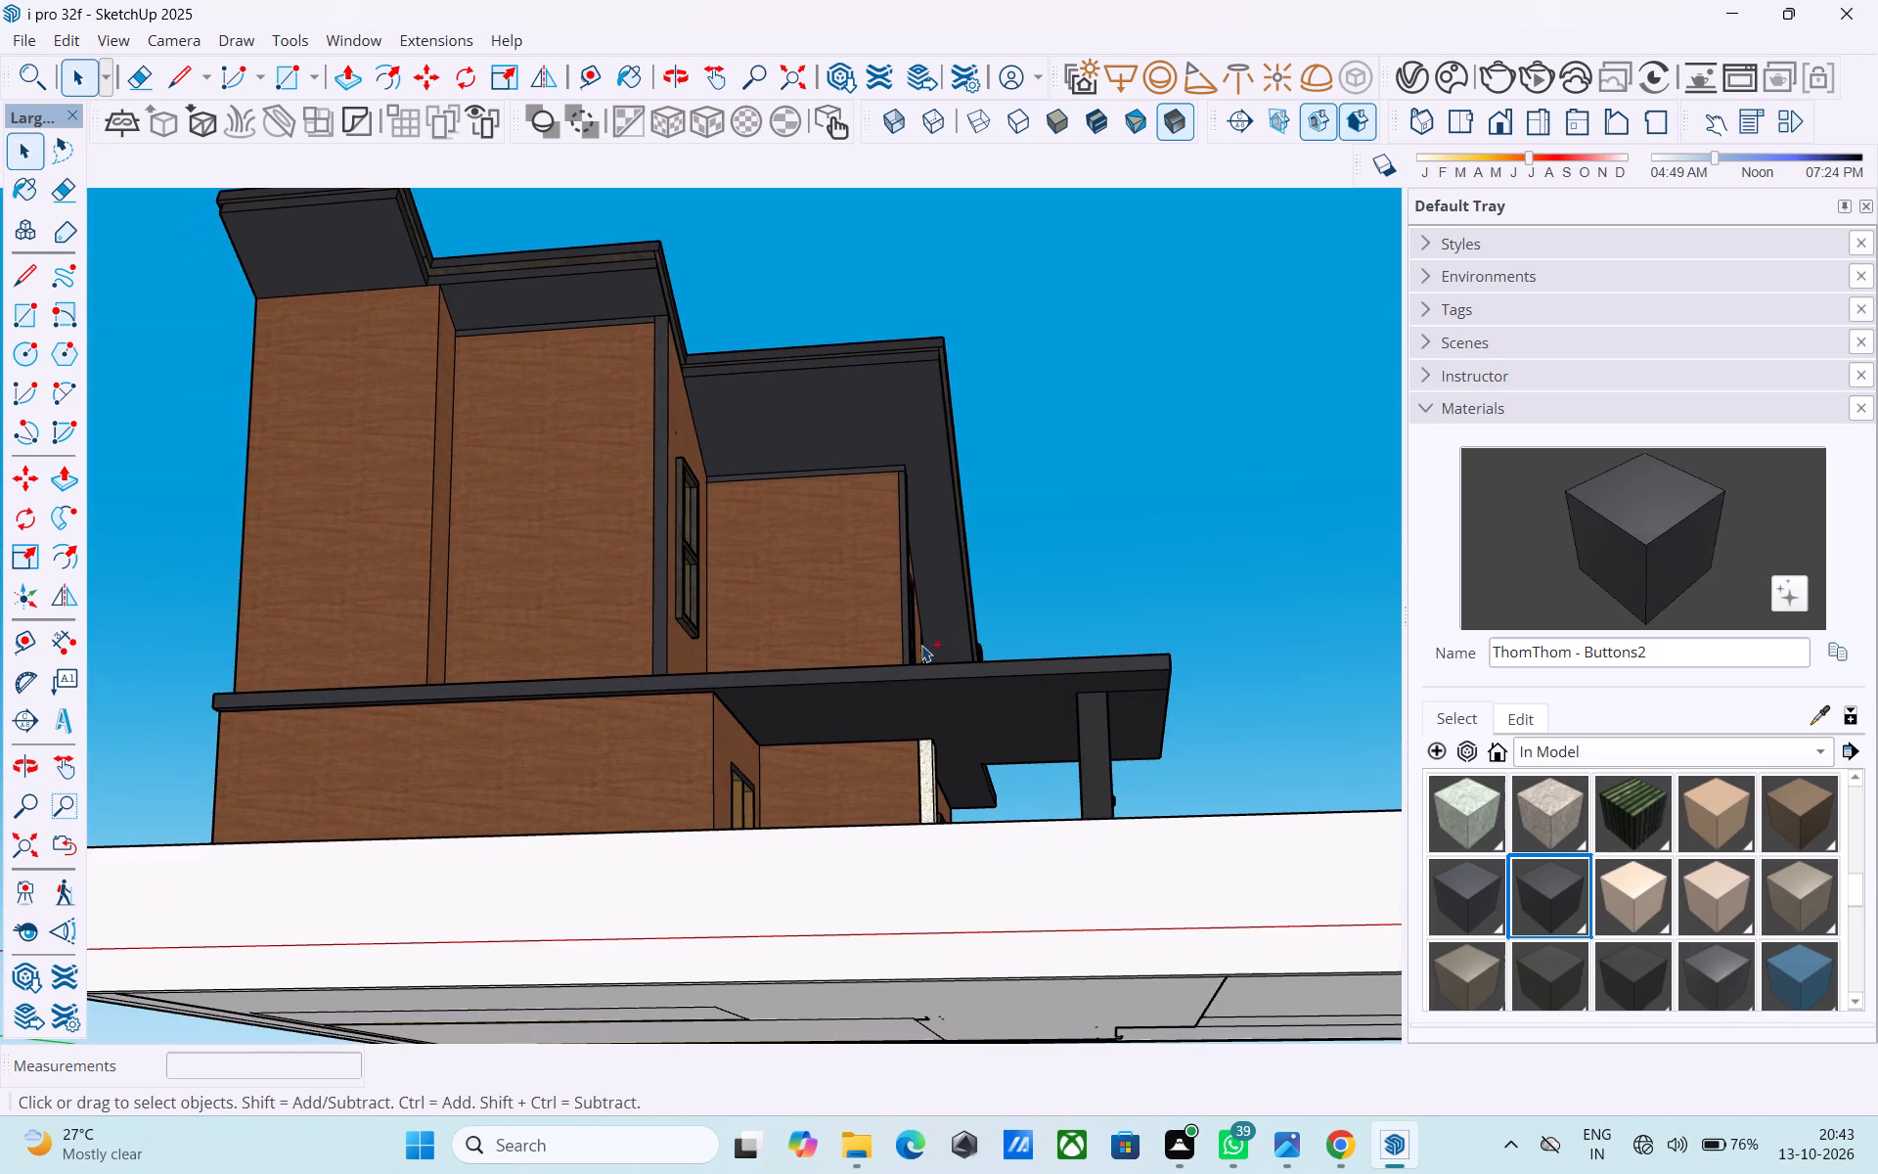
key("ctrl+s")
Erase the short stray line beneath the sloping roof edge on the wood-clad side wall, working inside its group.
middle_click_drag(907, 689, 399, 763)
middle_click_drag(793, 727, 0, 771)
middle_click_drag(772, 755, 0, 815)
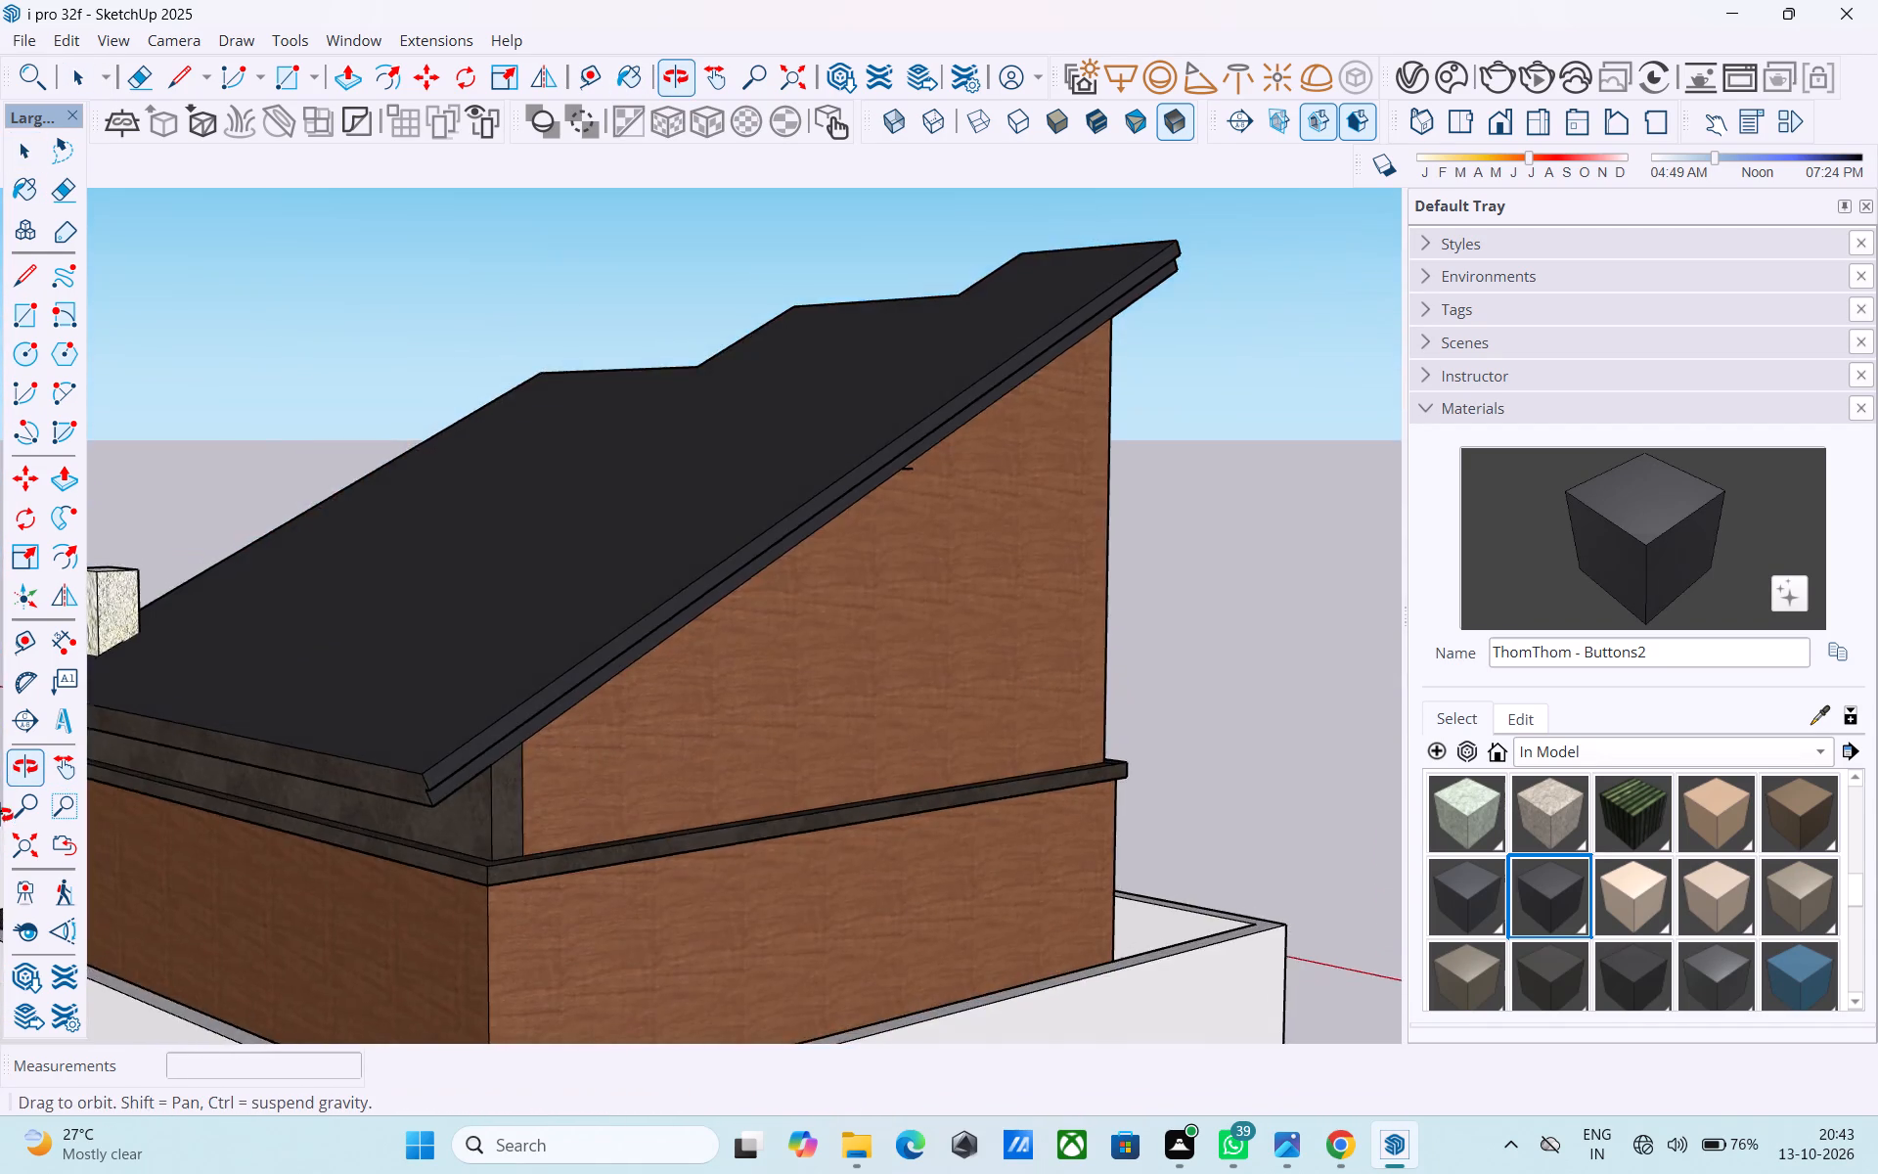
middle_click_drag(0, 815, 1216, 809)
middle_click_drag(553, 809, 1734, 834)
middle_click_drag(680, 763, 1462, 611)
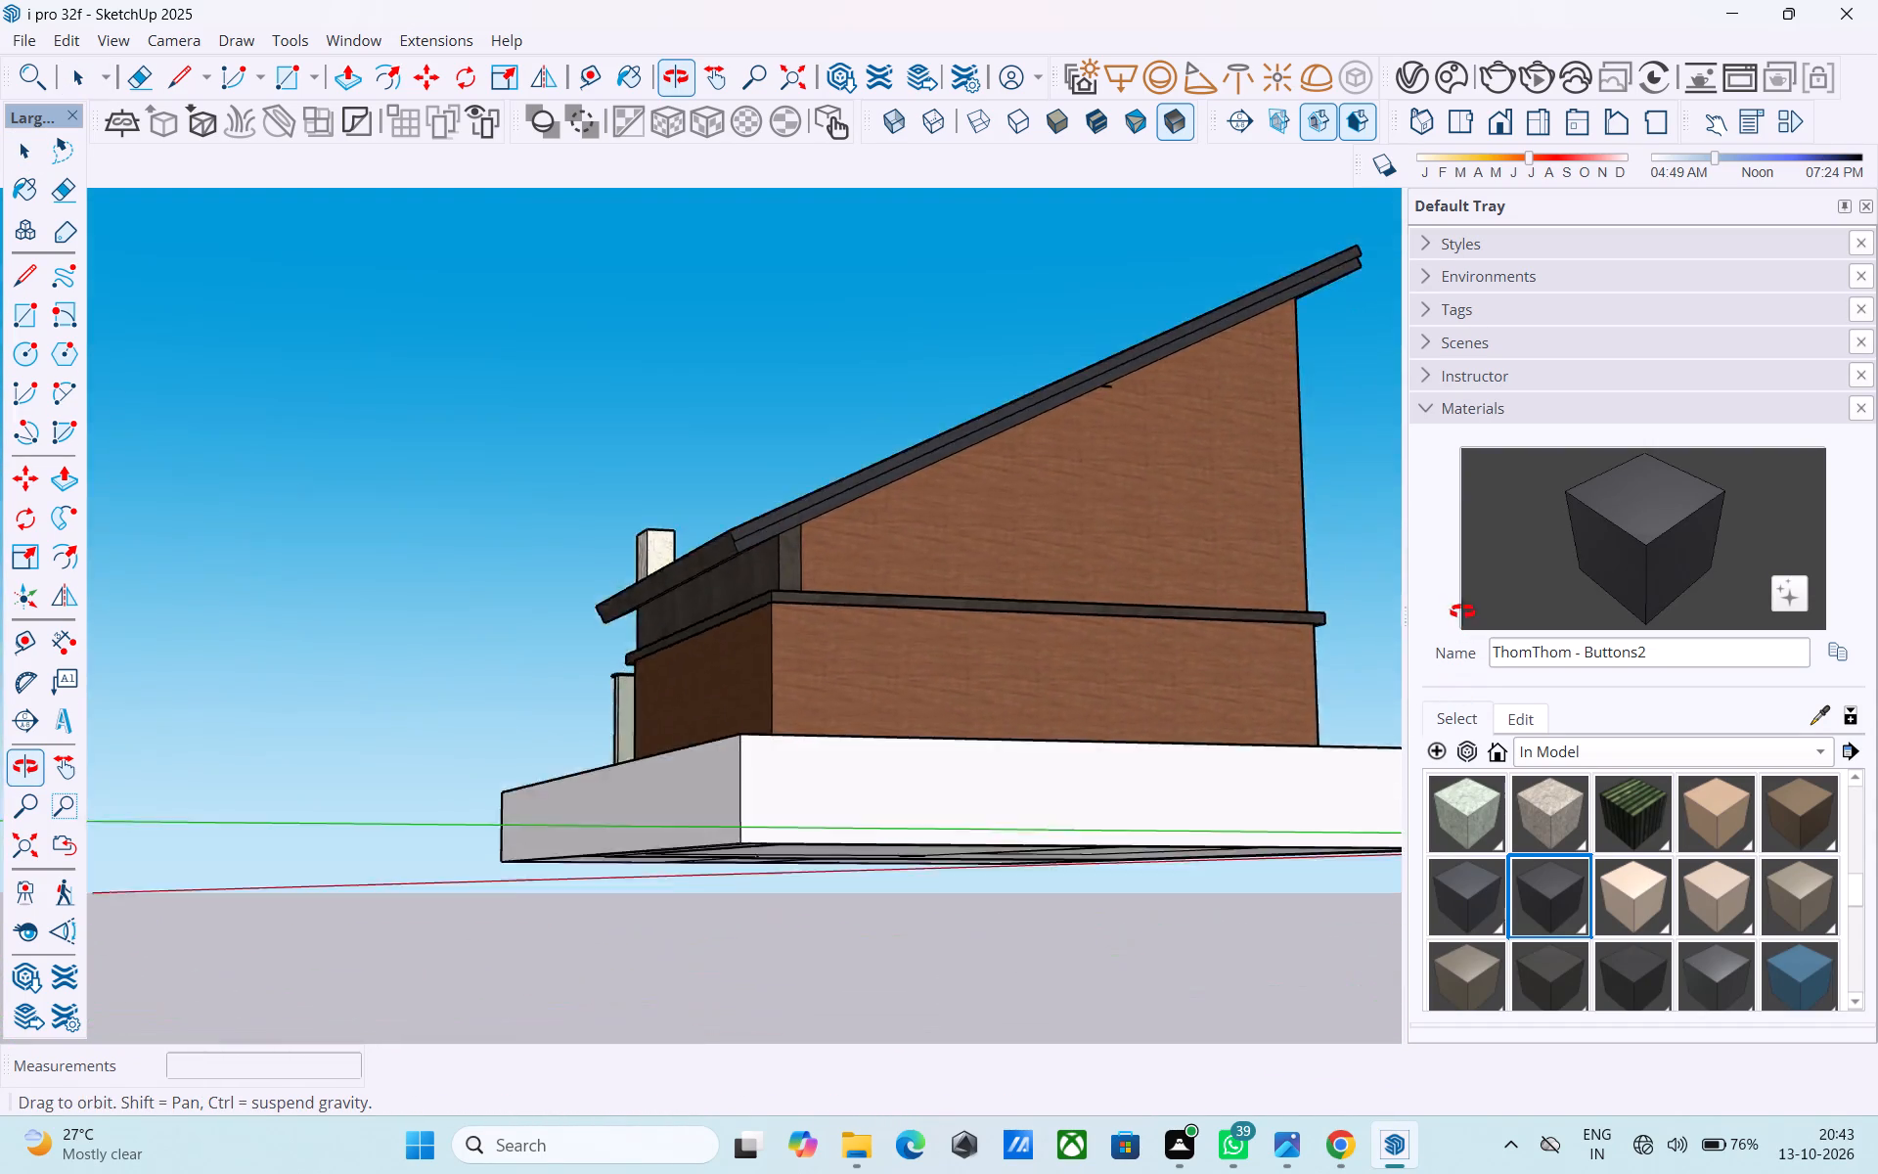
middle_click_drag(1462, 611, 1307, 683)
middle_click_drag(1016, 459, 931, 619, "shift")
scroll(932, 620, "up", 5)
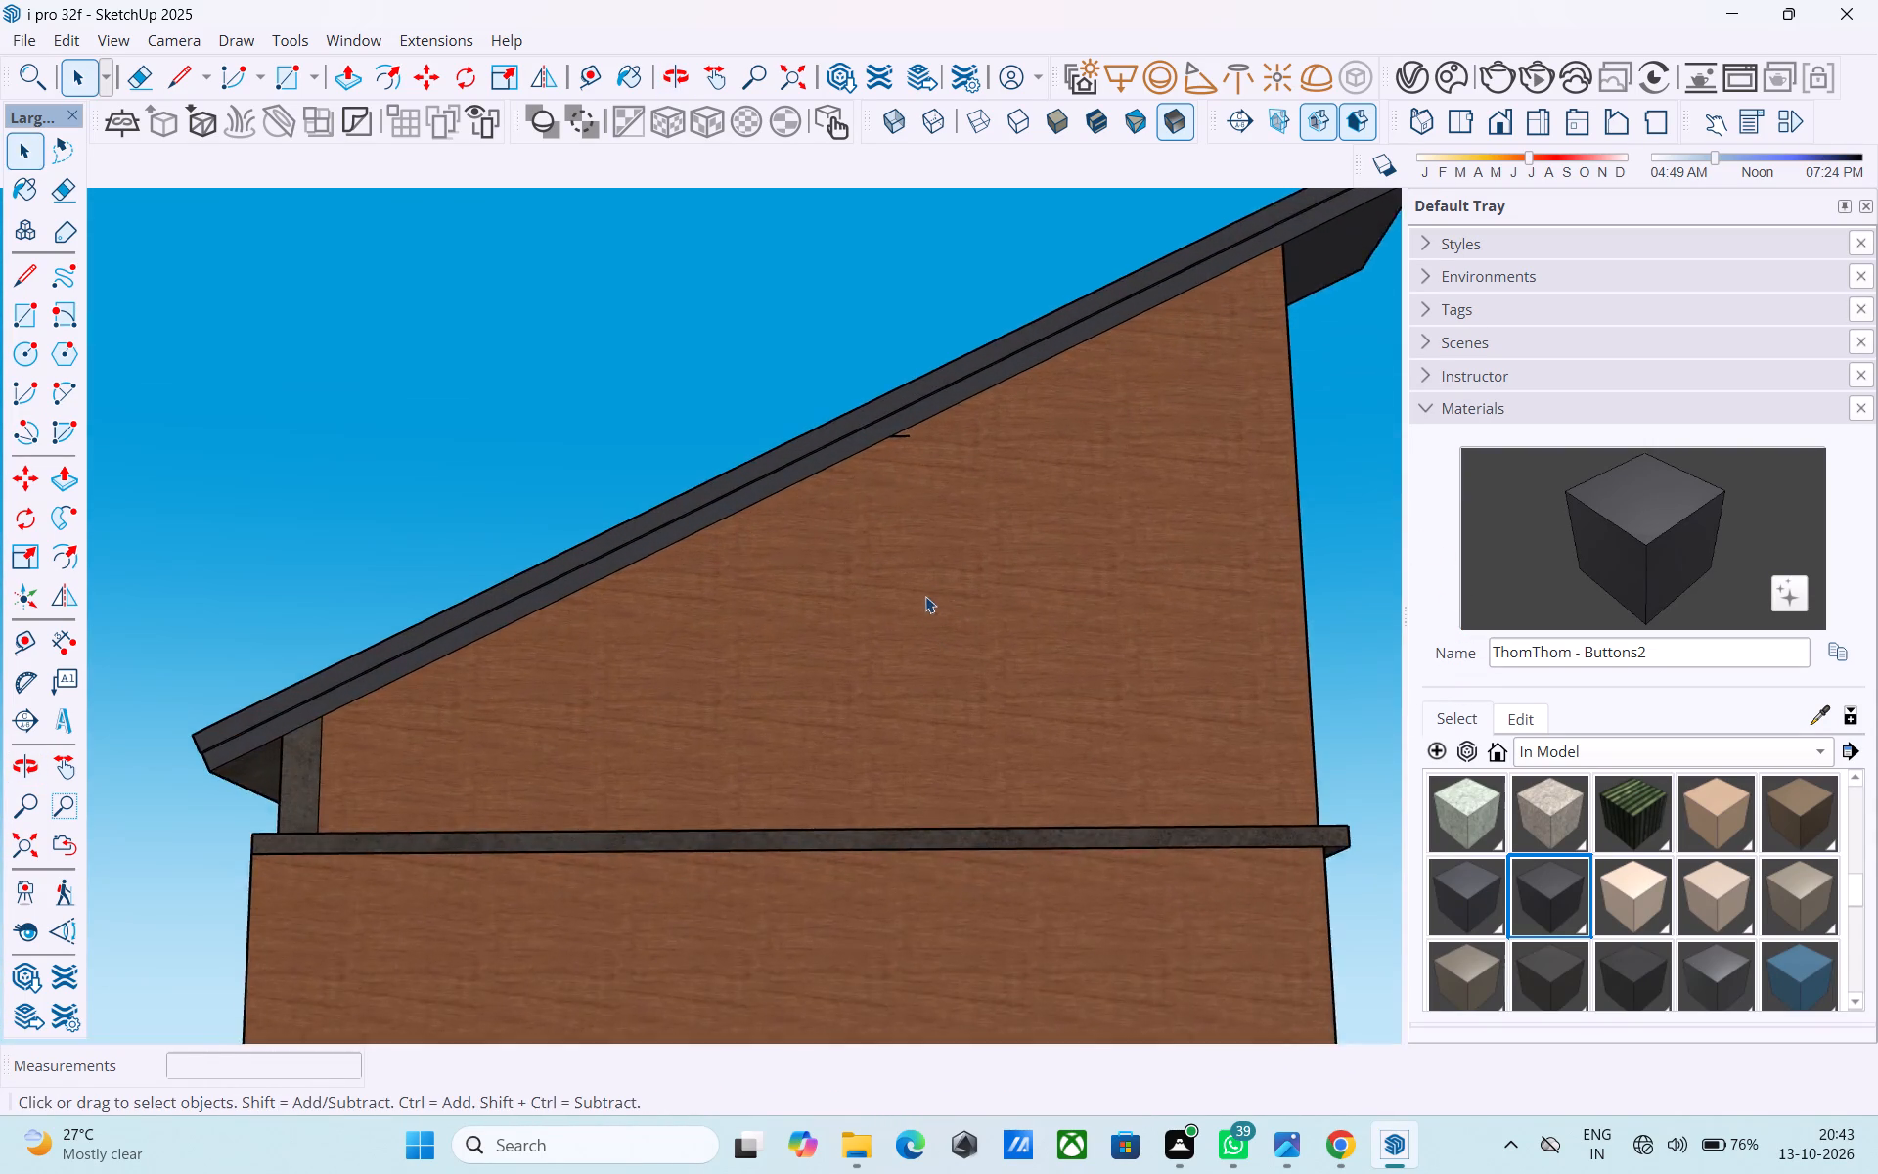
scroll(925, 596, "up", 4)
middle_click_drag(896, 419, 738, 484)
scroll(767, 522, "up", 1)
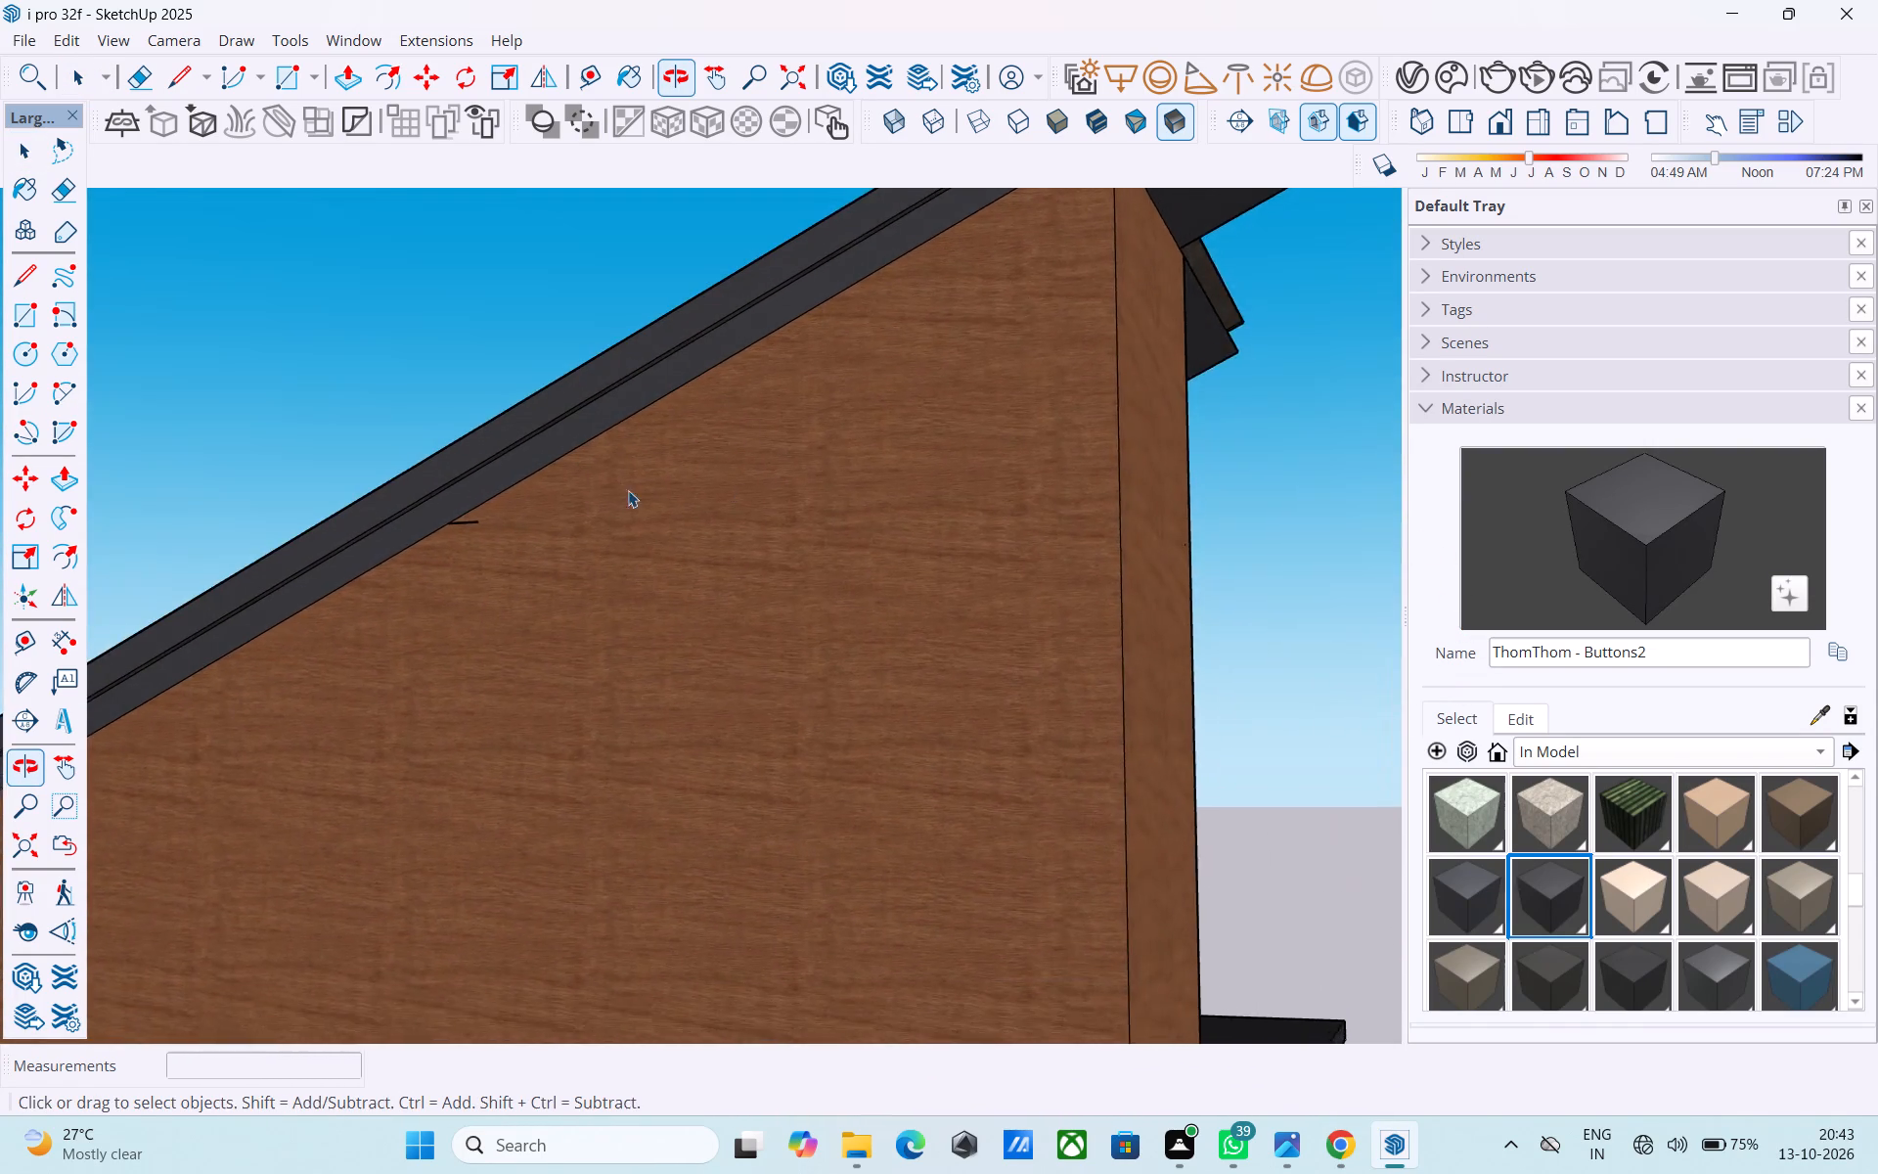
scroll(449, 526, "up", 3)
left_click(449, 527)
double_click(469, 521)
left_click(467, 523)
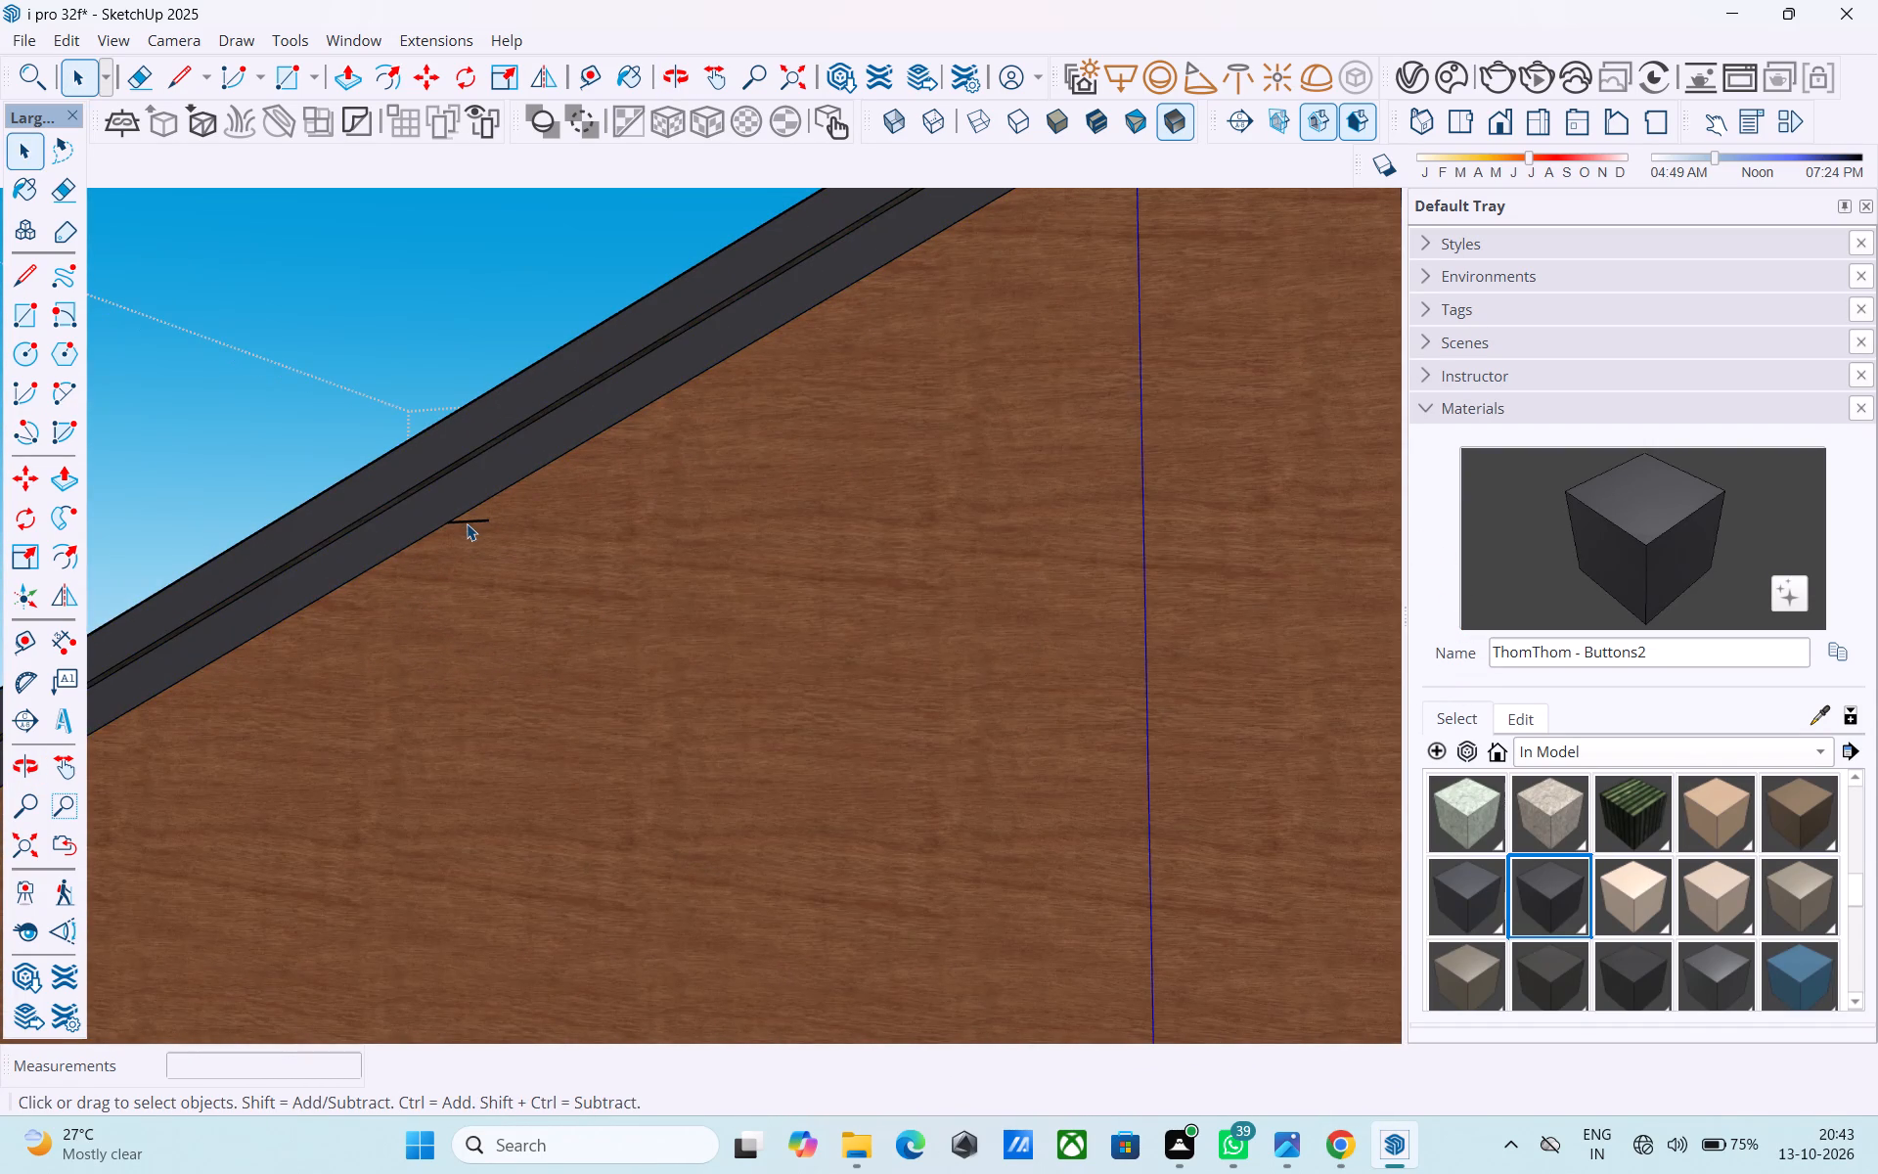
key("e")
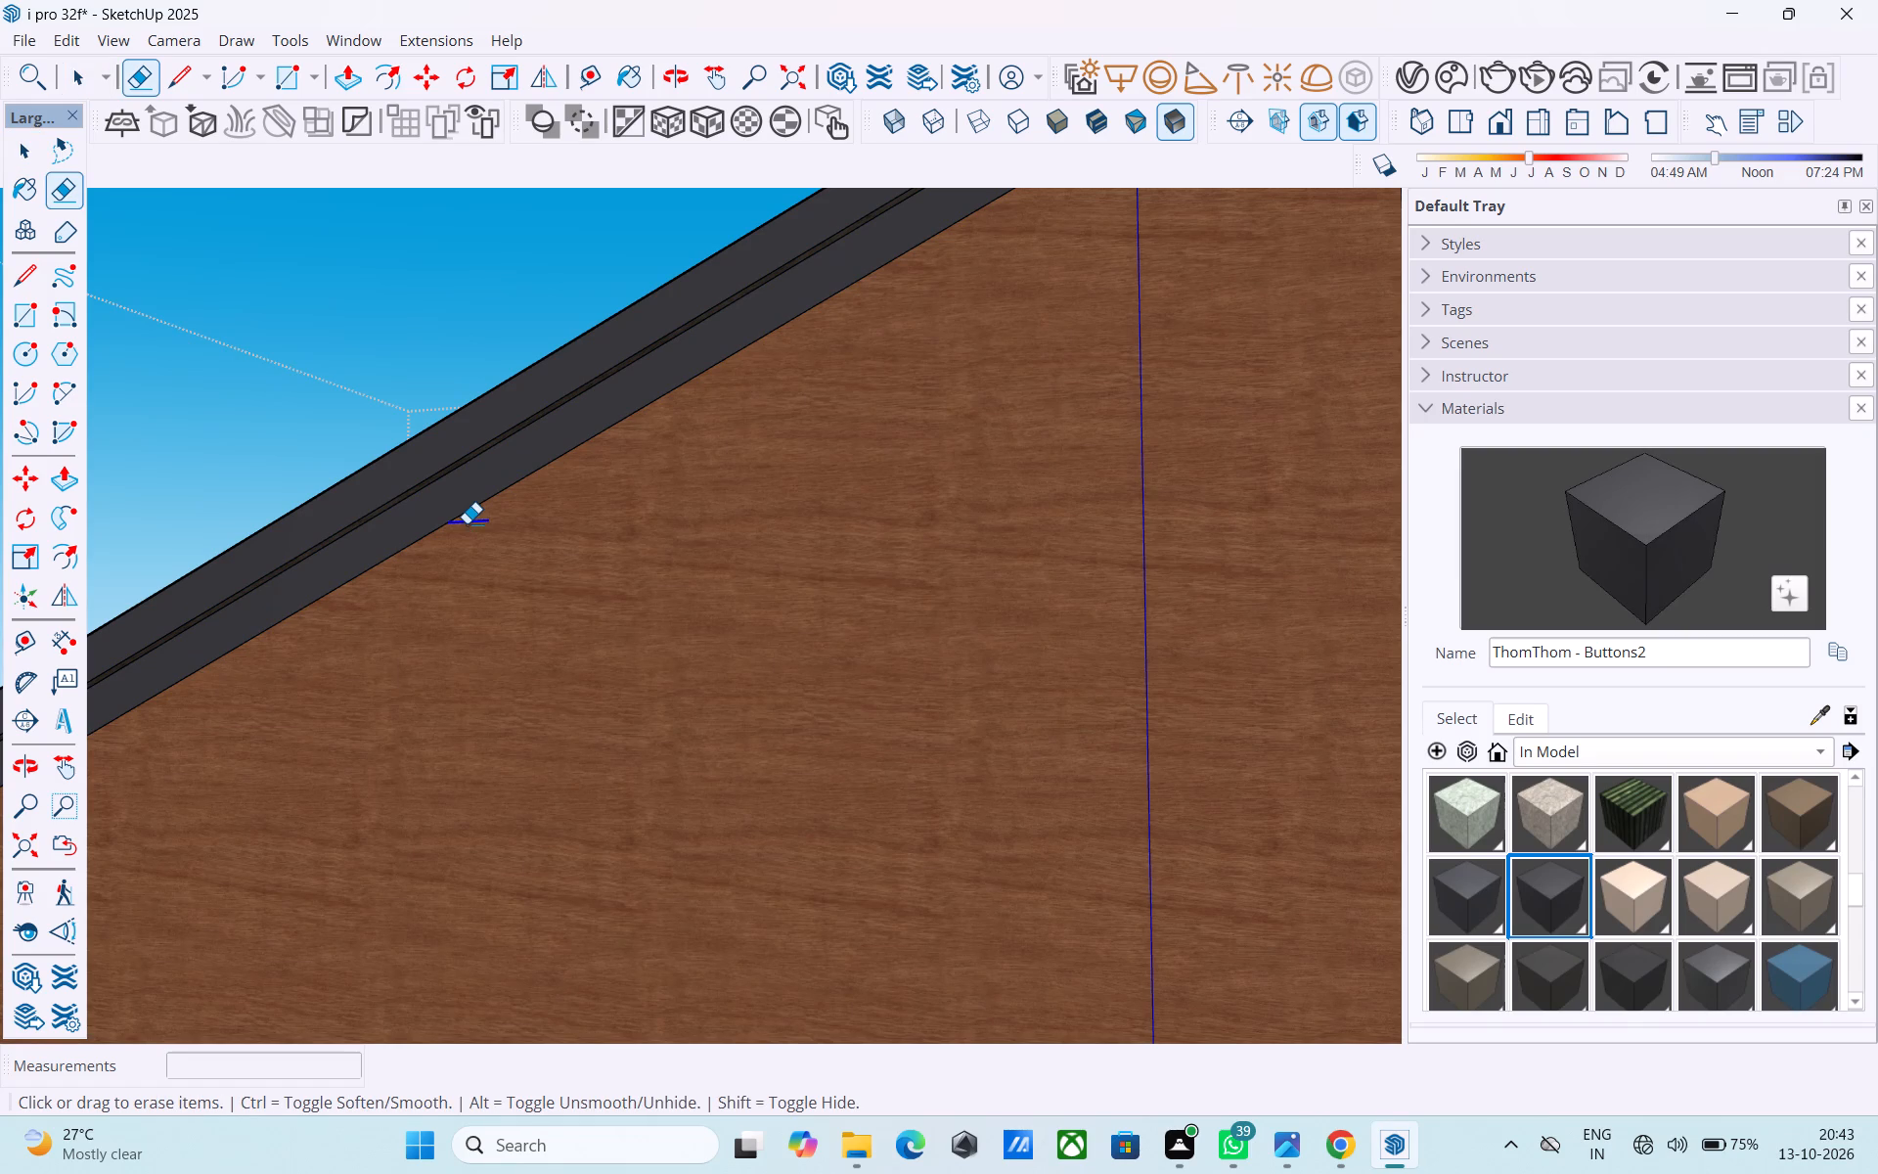
left_click(467, 524)
scroll(468, 528, "down", 14)
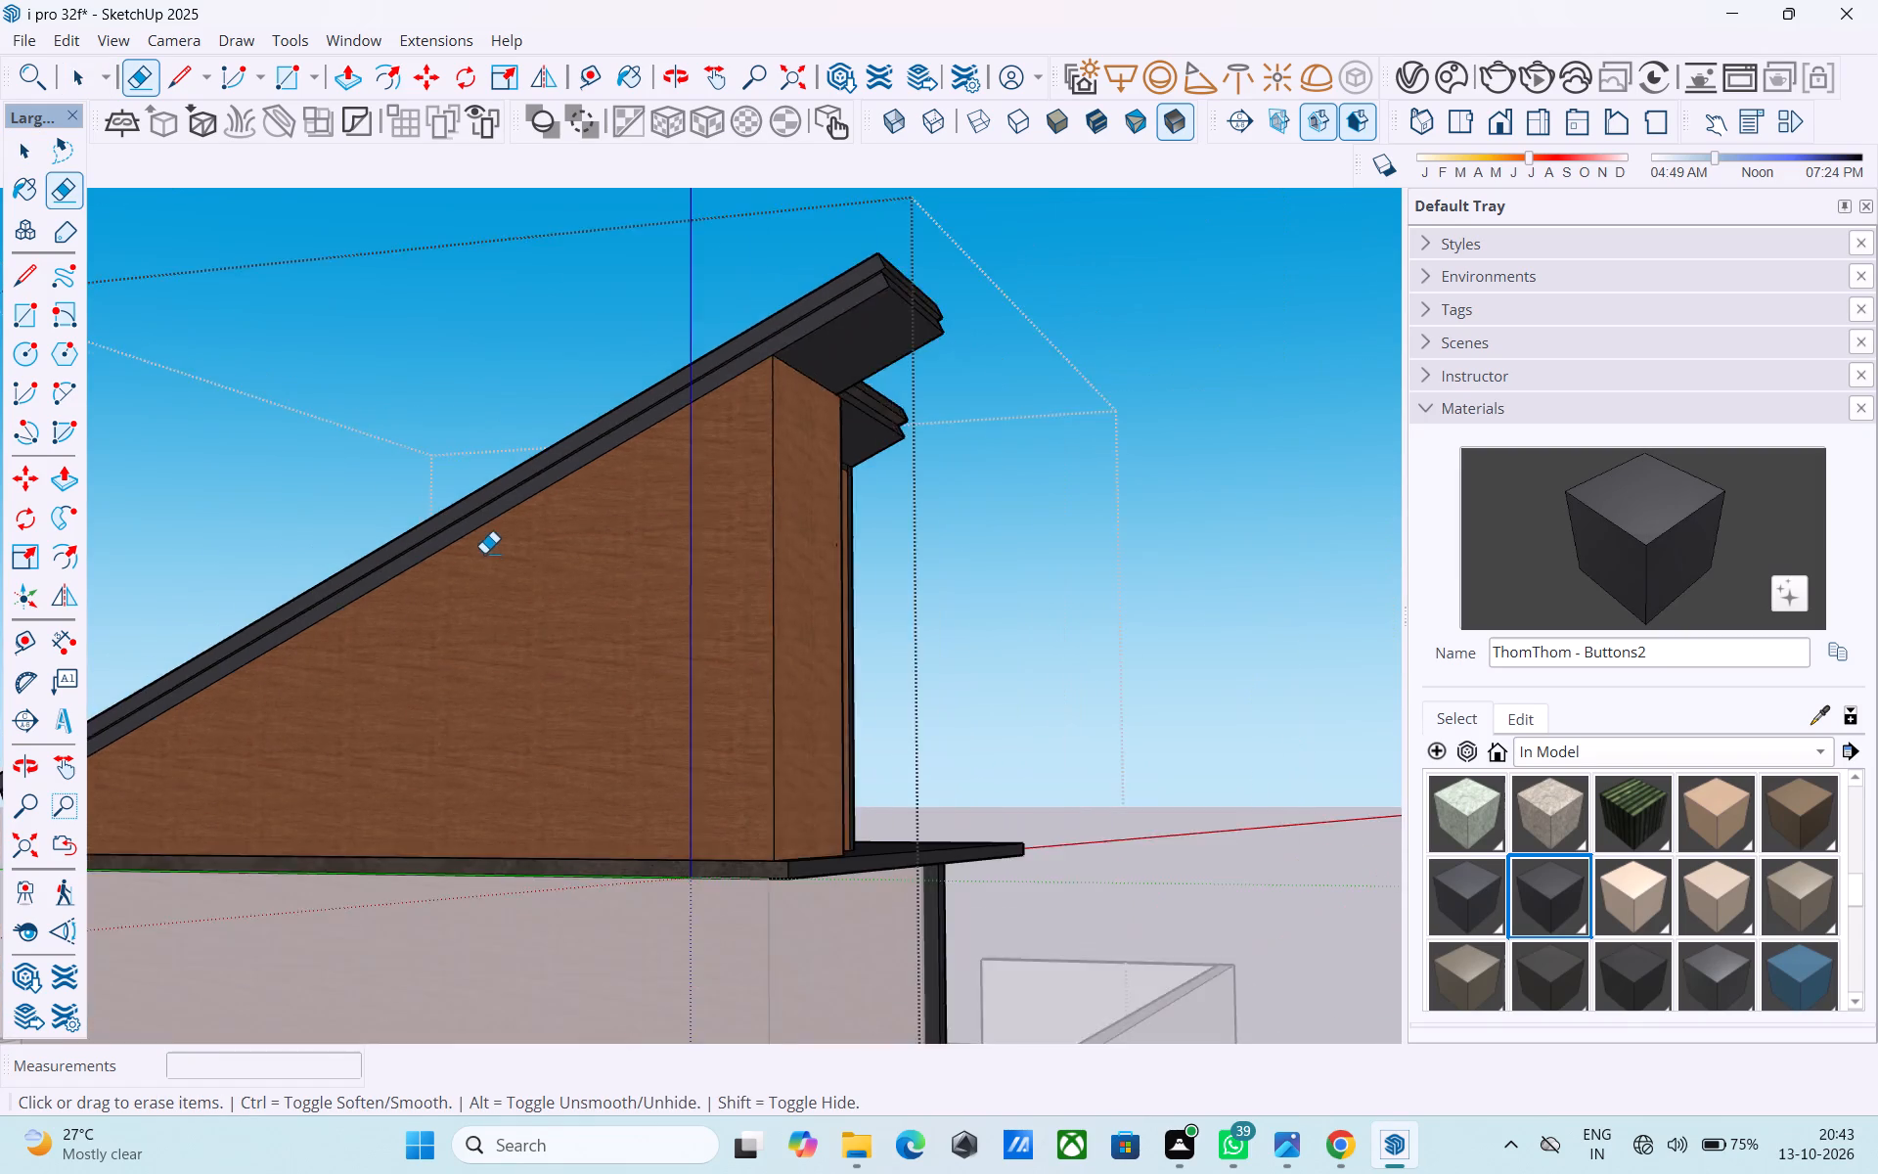
scroll(484, 553, "down", 3)
key("space")
left_click(948, 519)
Save the model with the whole house and boundary wall in view.
middle_click_drag(947, 518, 0, 573)
middle_click_drag(483, 514, 667, 543)
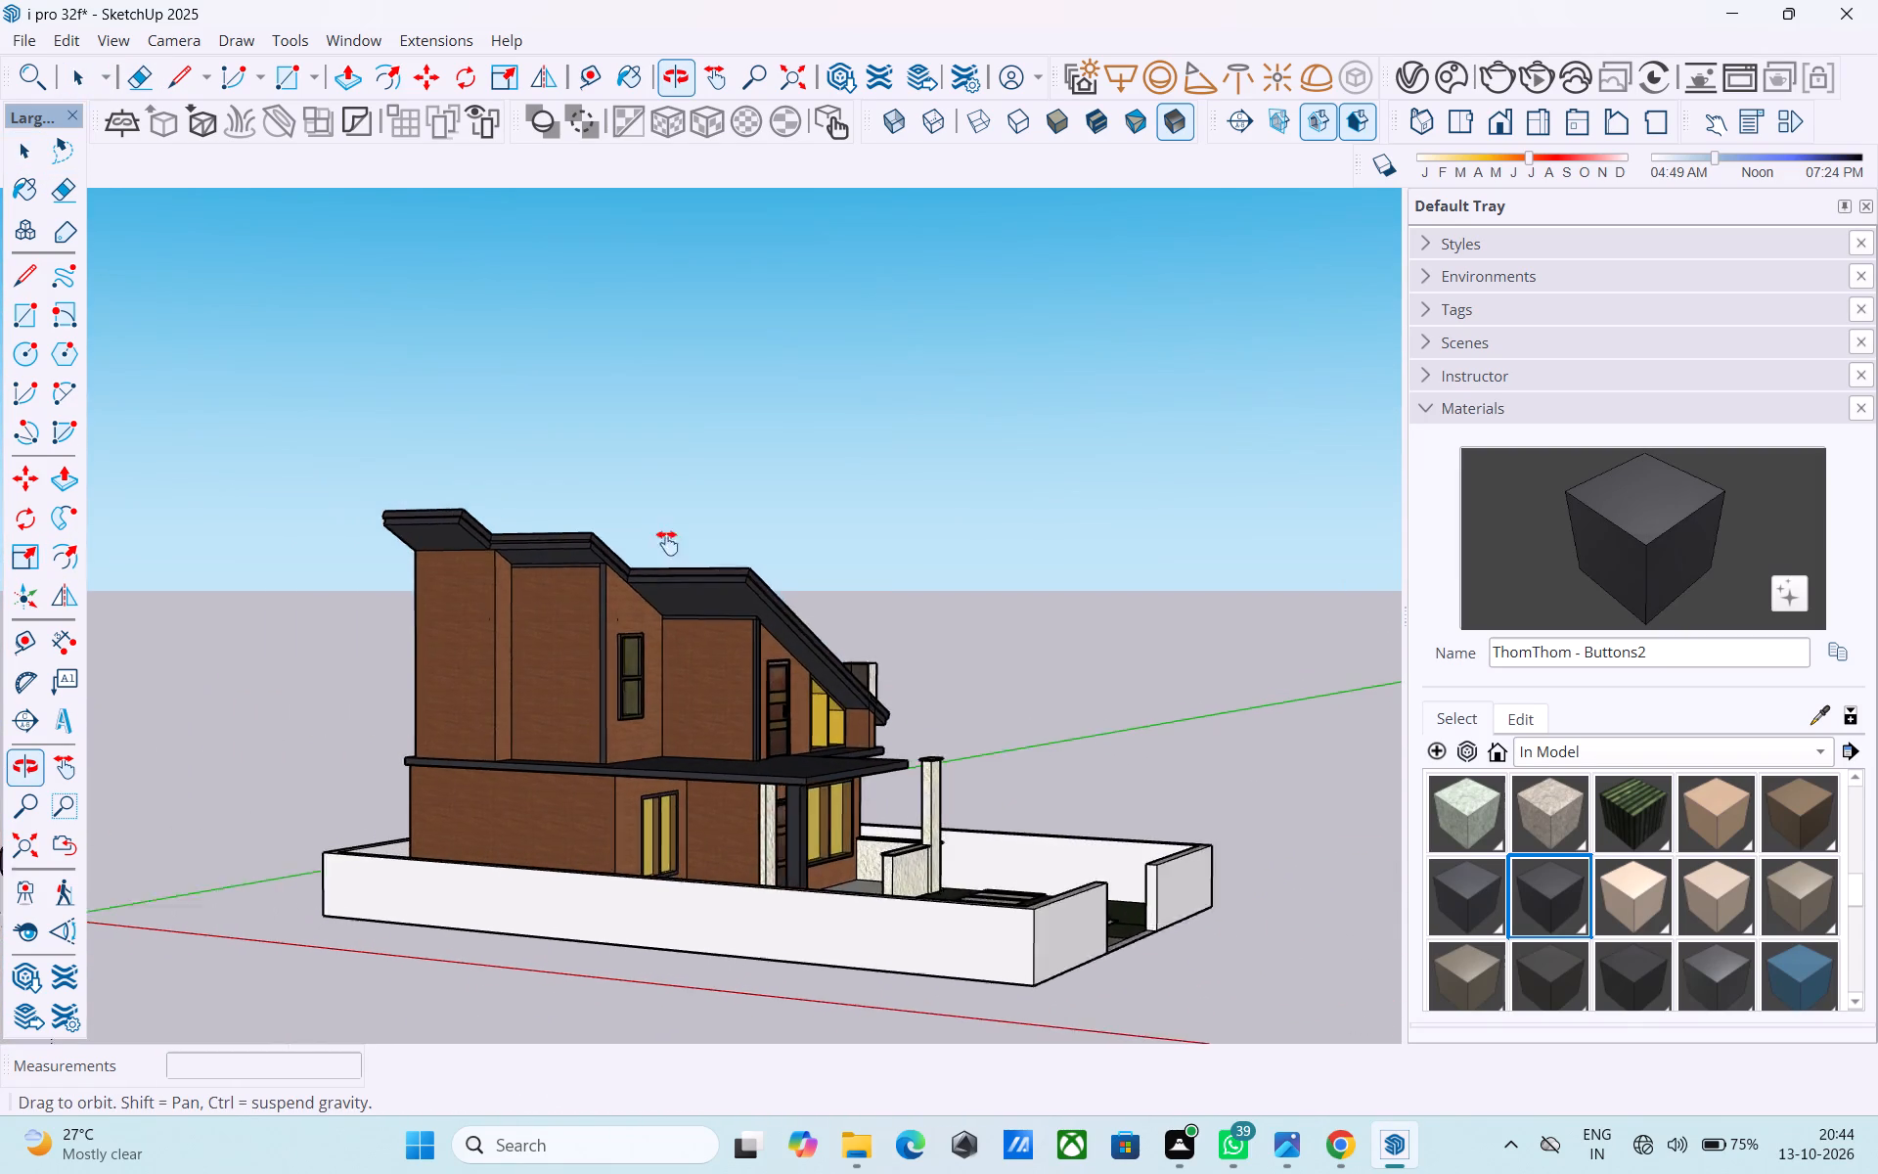
middle_click_drag(667, 543, 429, 572)
key("ctrl+s")
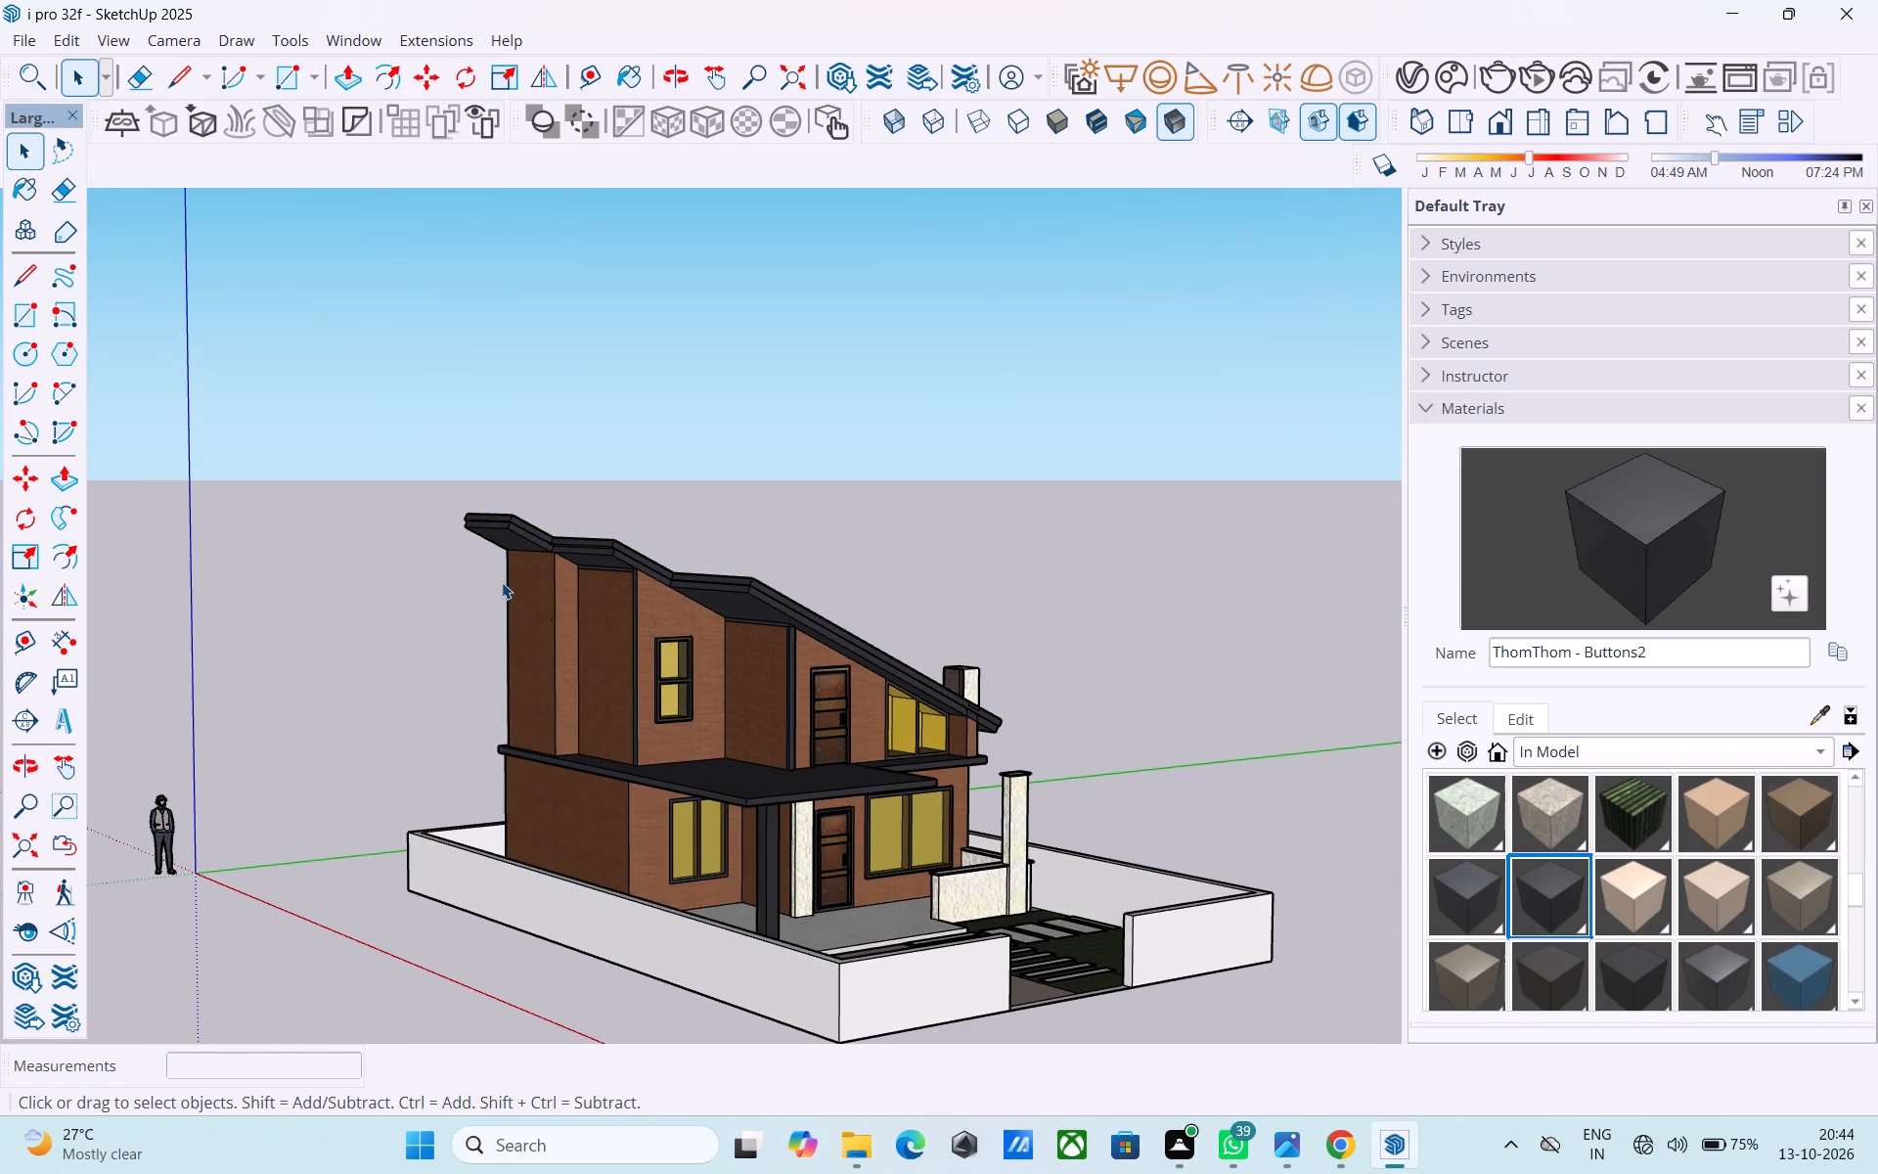
Examine the stepped roof overhangs and their edges above the upper-floor window and door from below.
middle_click_drag(600, 561, 364, 472)
scroll(787, 592, "up", 6)
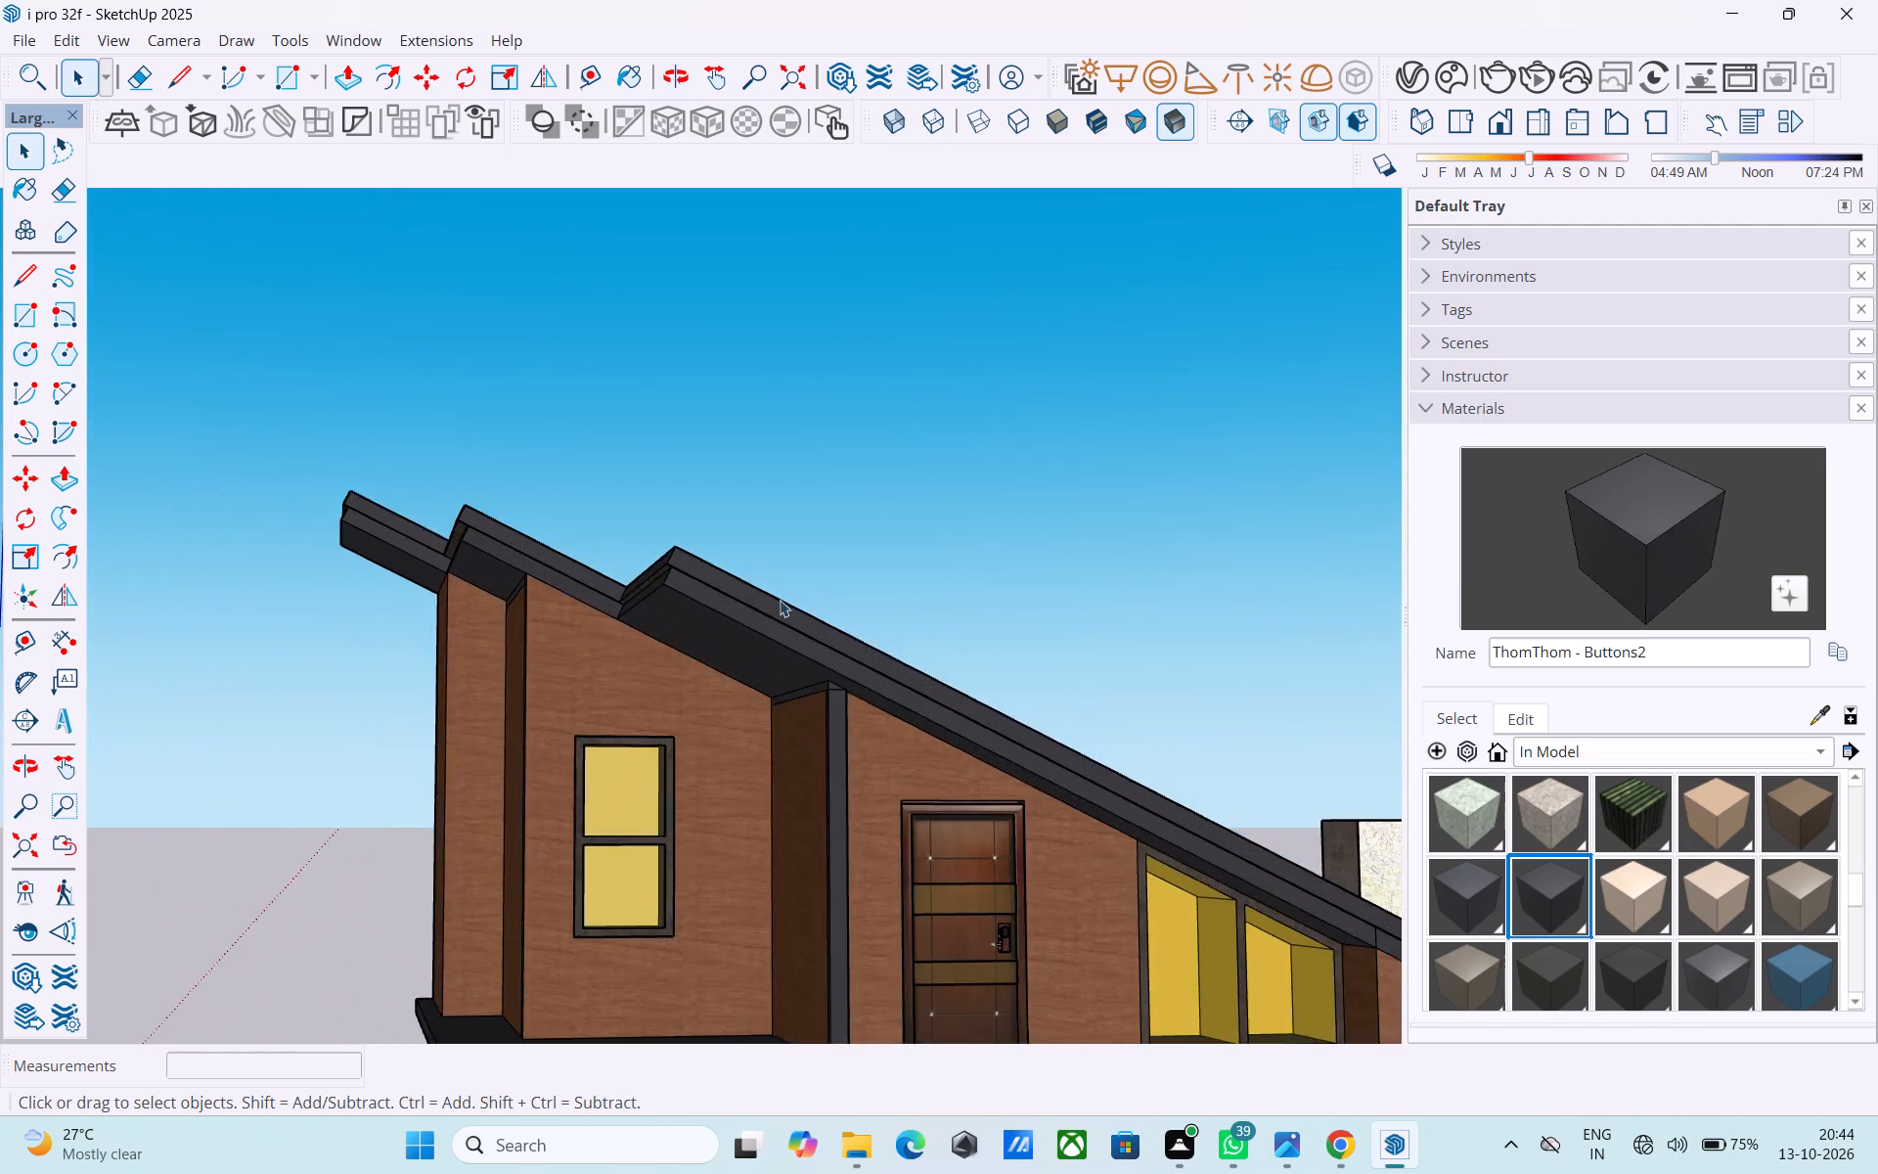
scroll(780, 600, "up", 15)
middle_click_drag(692, 560, 687, 506)
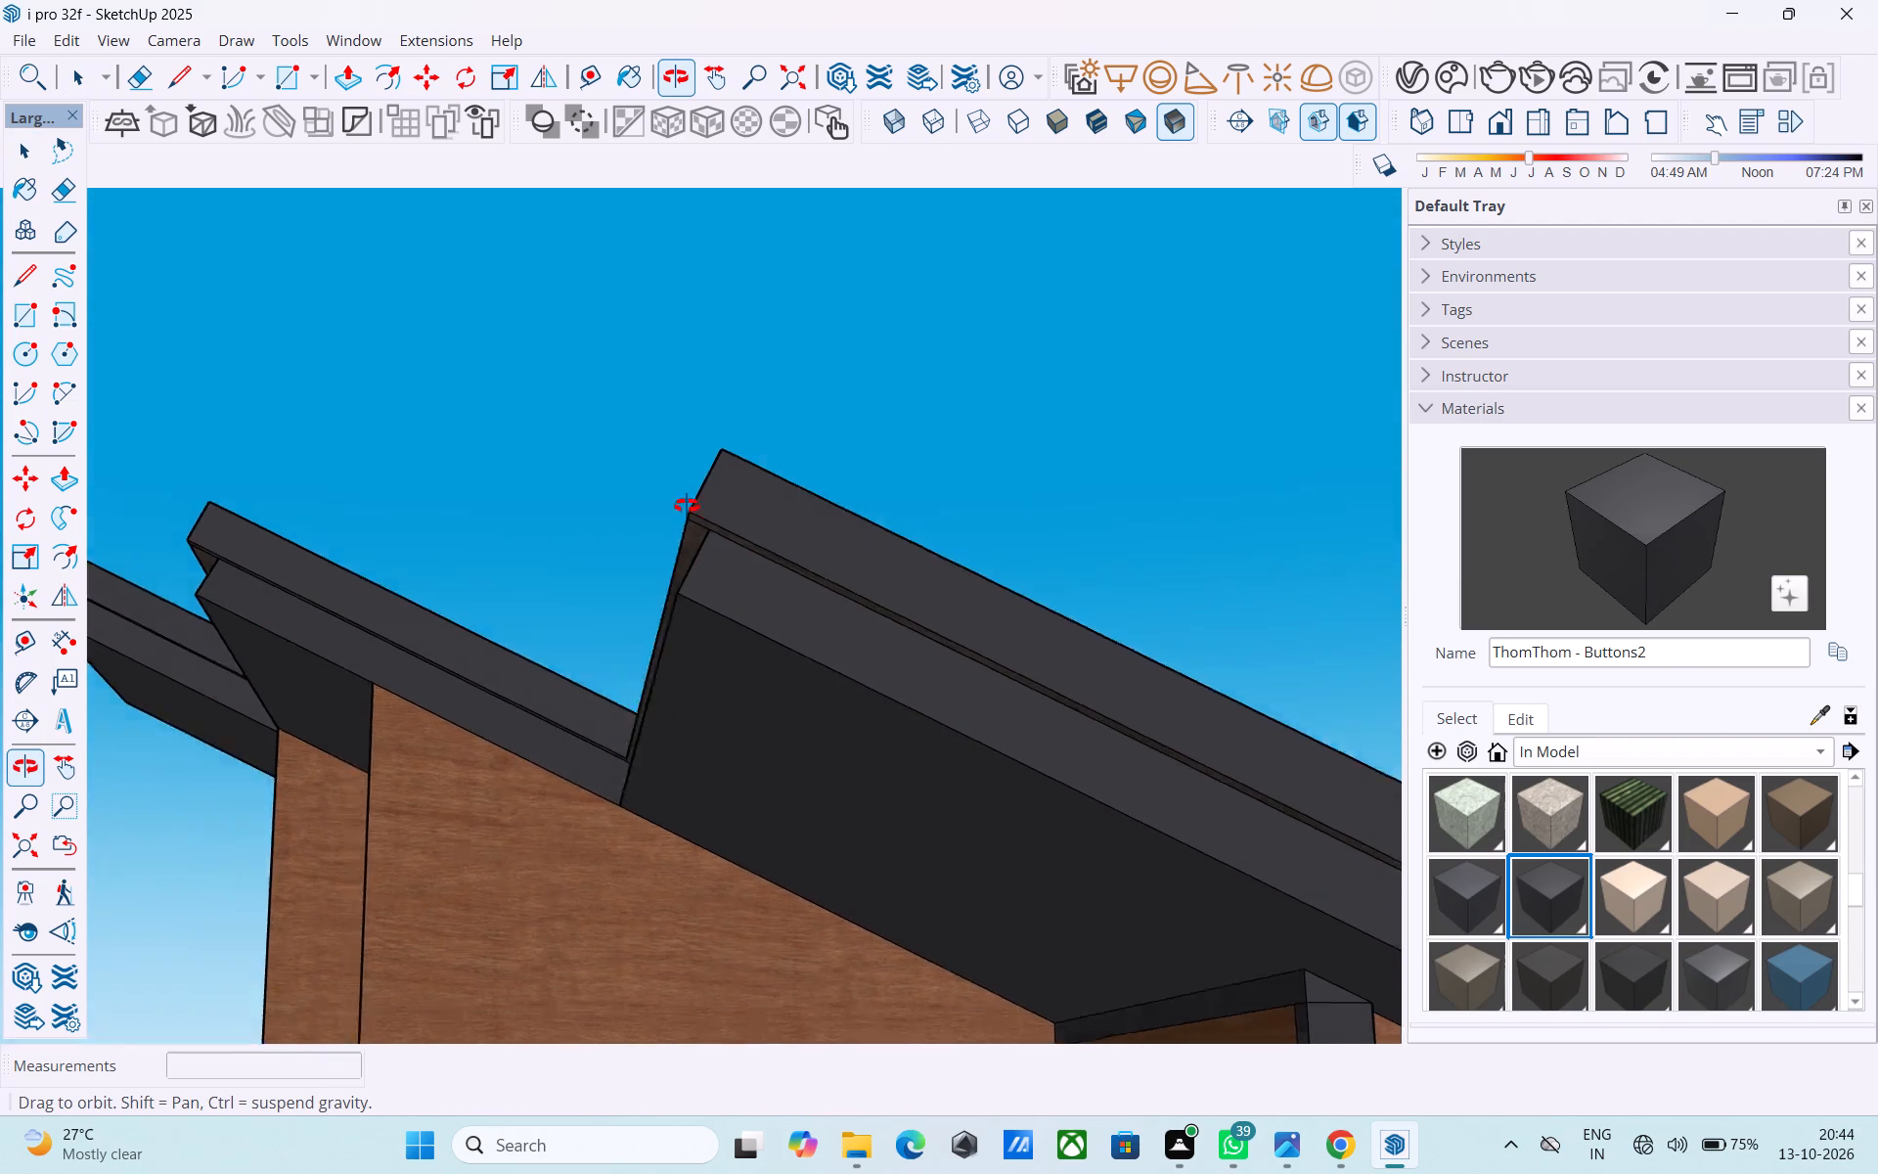
Examine the stepped roof overhangs and fascia edges above the upper-floor window and door from below and above.
middle_click_drag(687, 506, 718, 516)
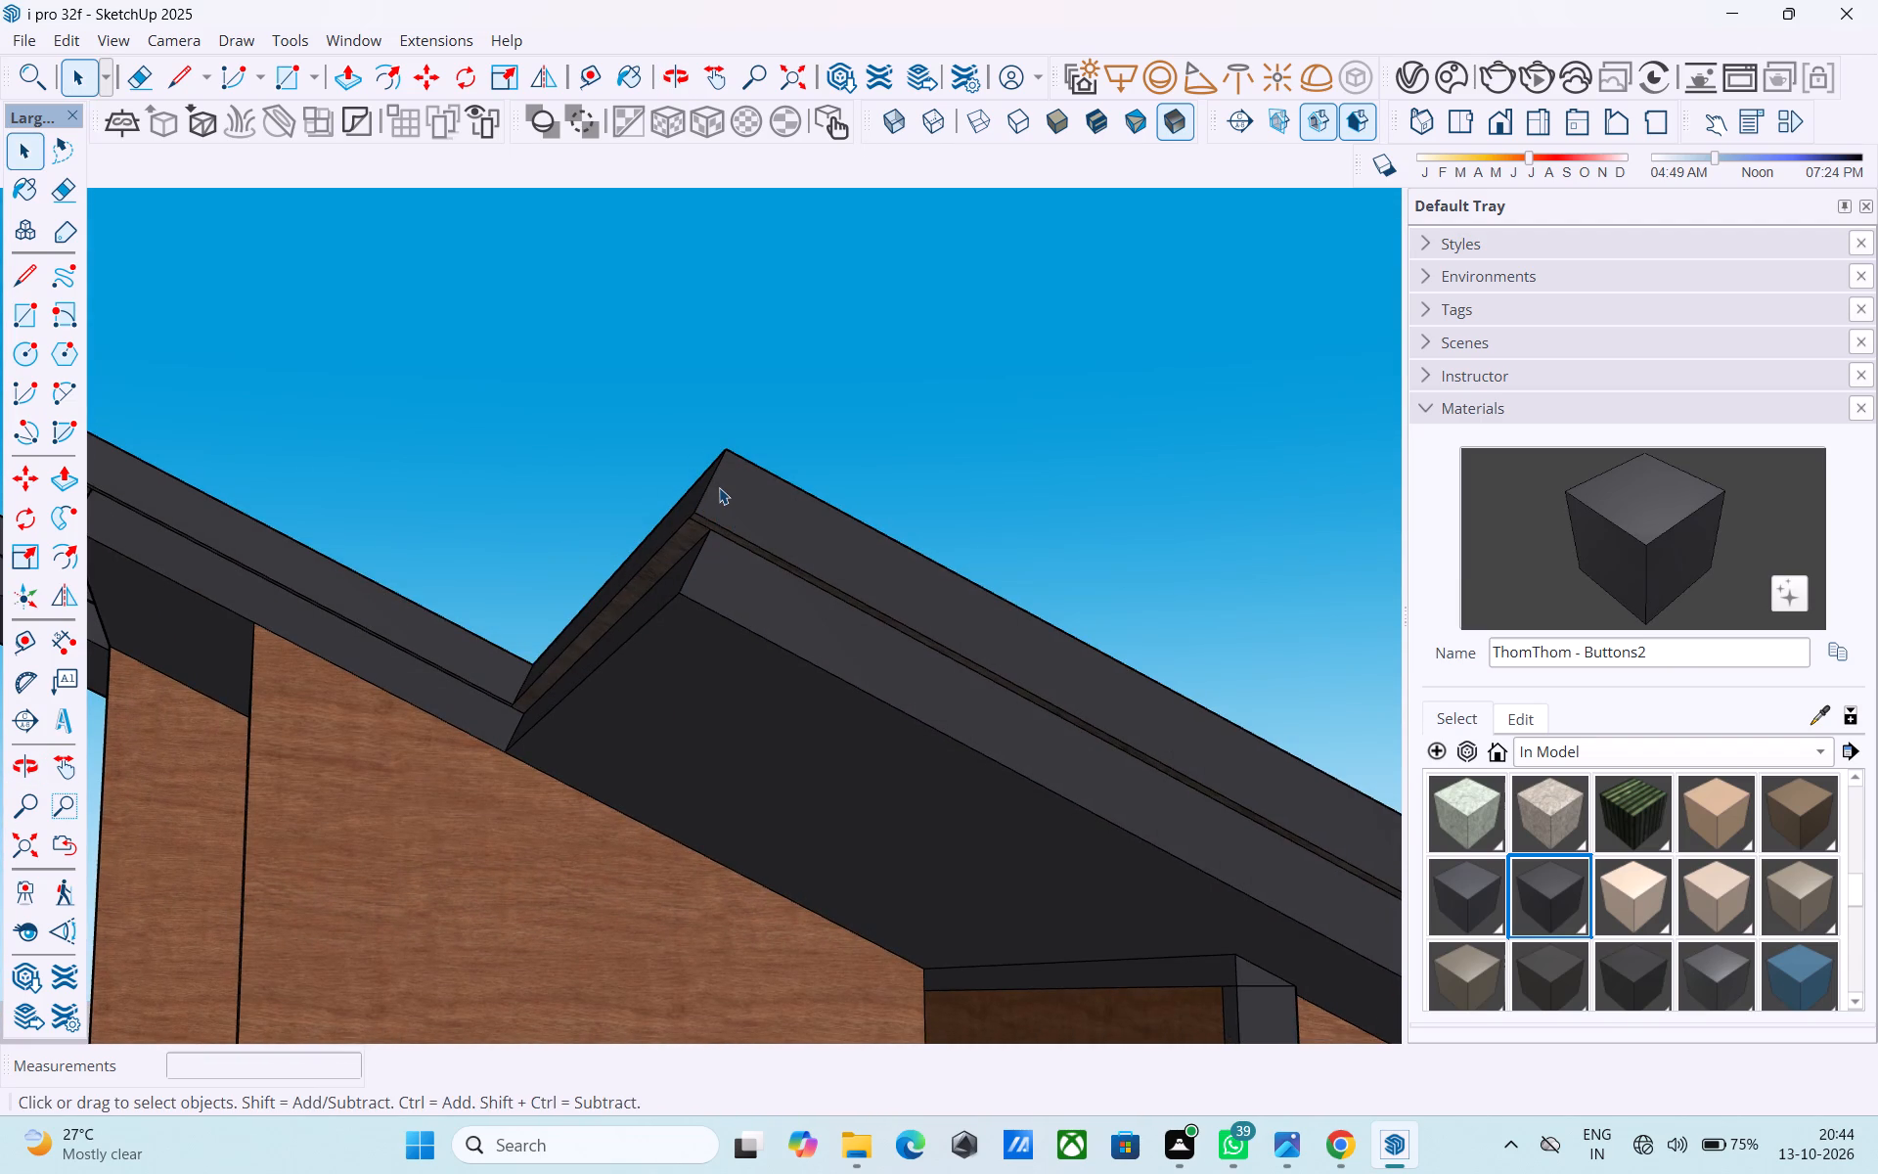
scroll(719, 487, "up", 2)
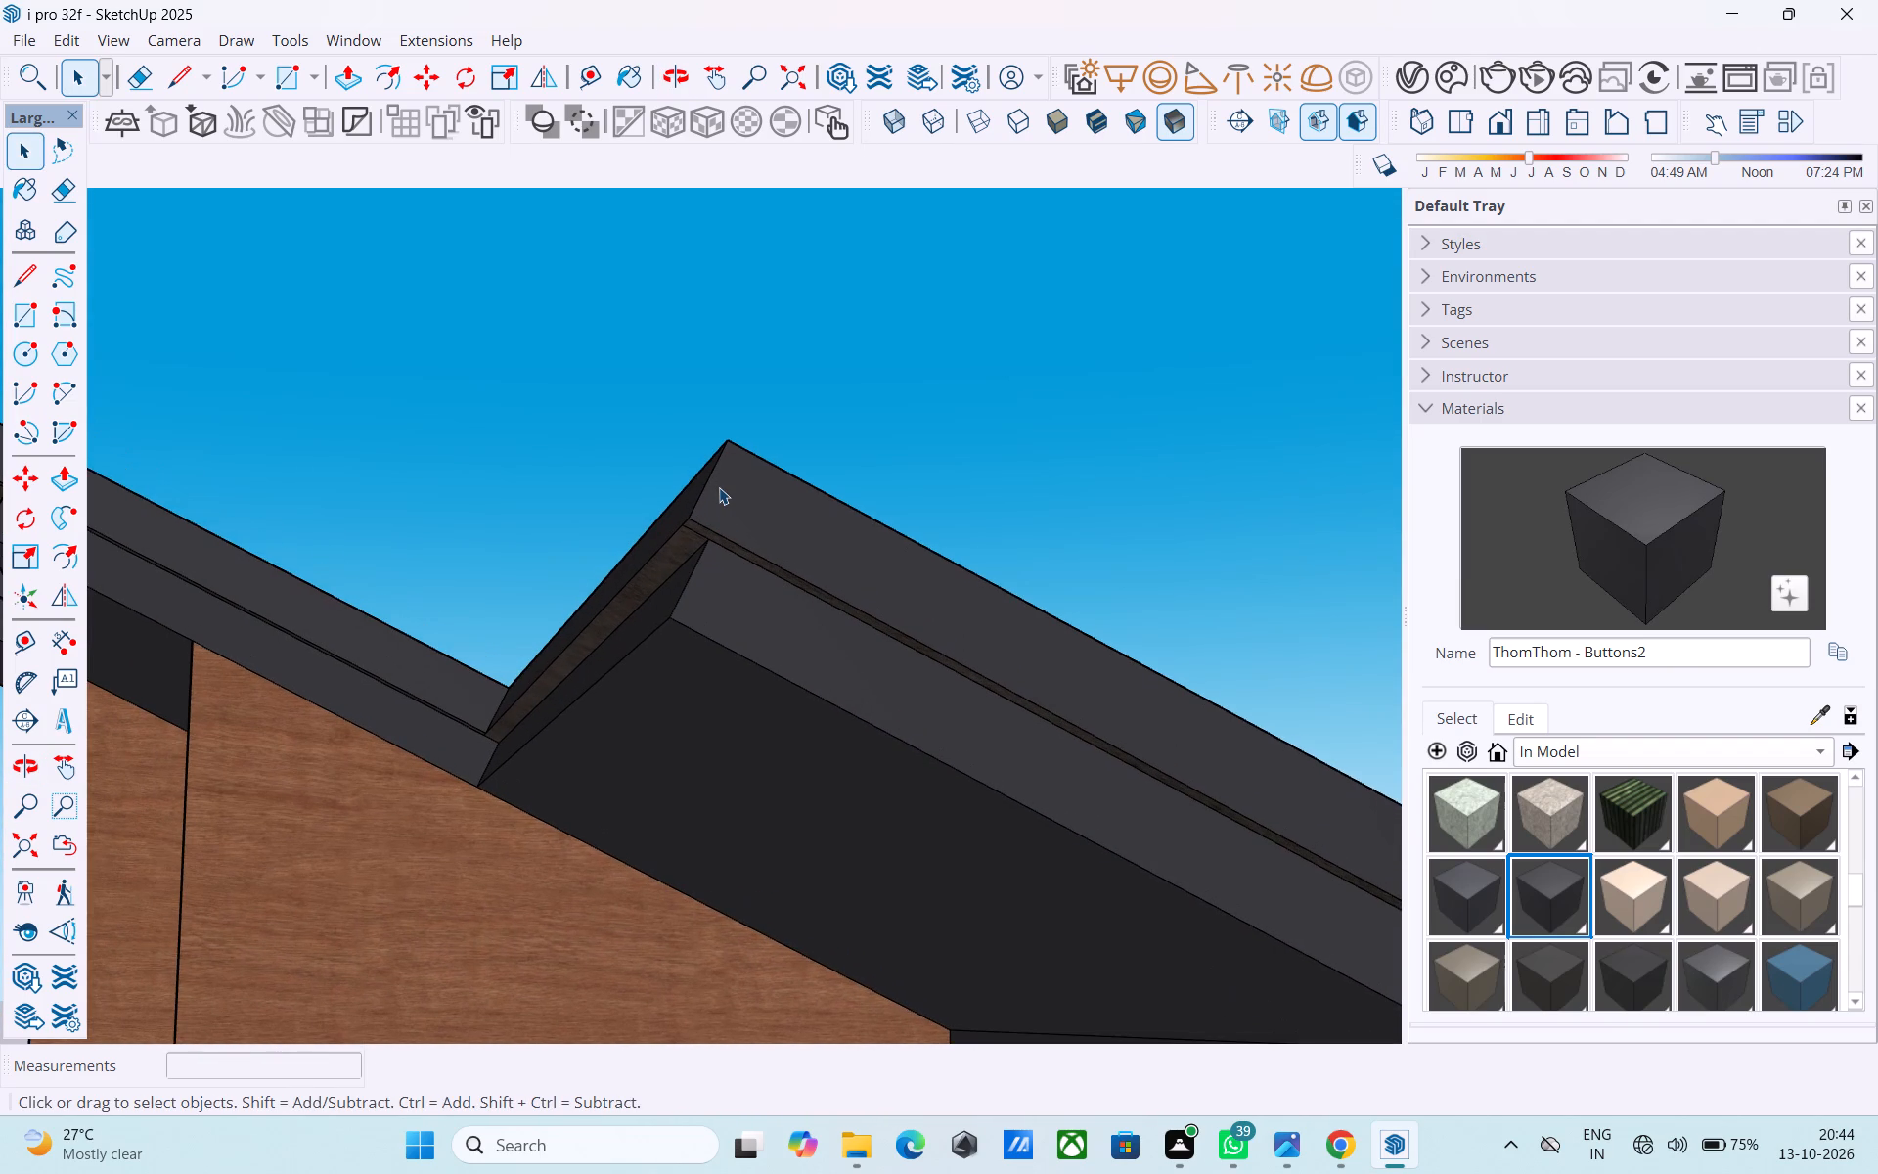
scroll(719, 487, "down", 14)
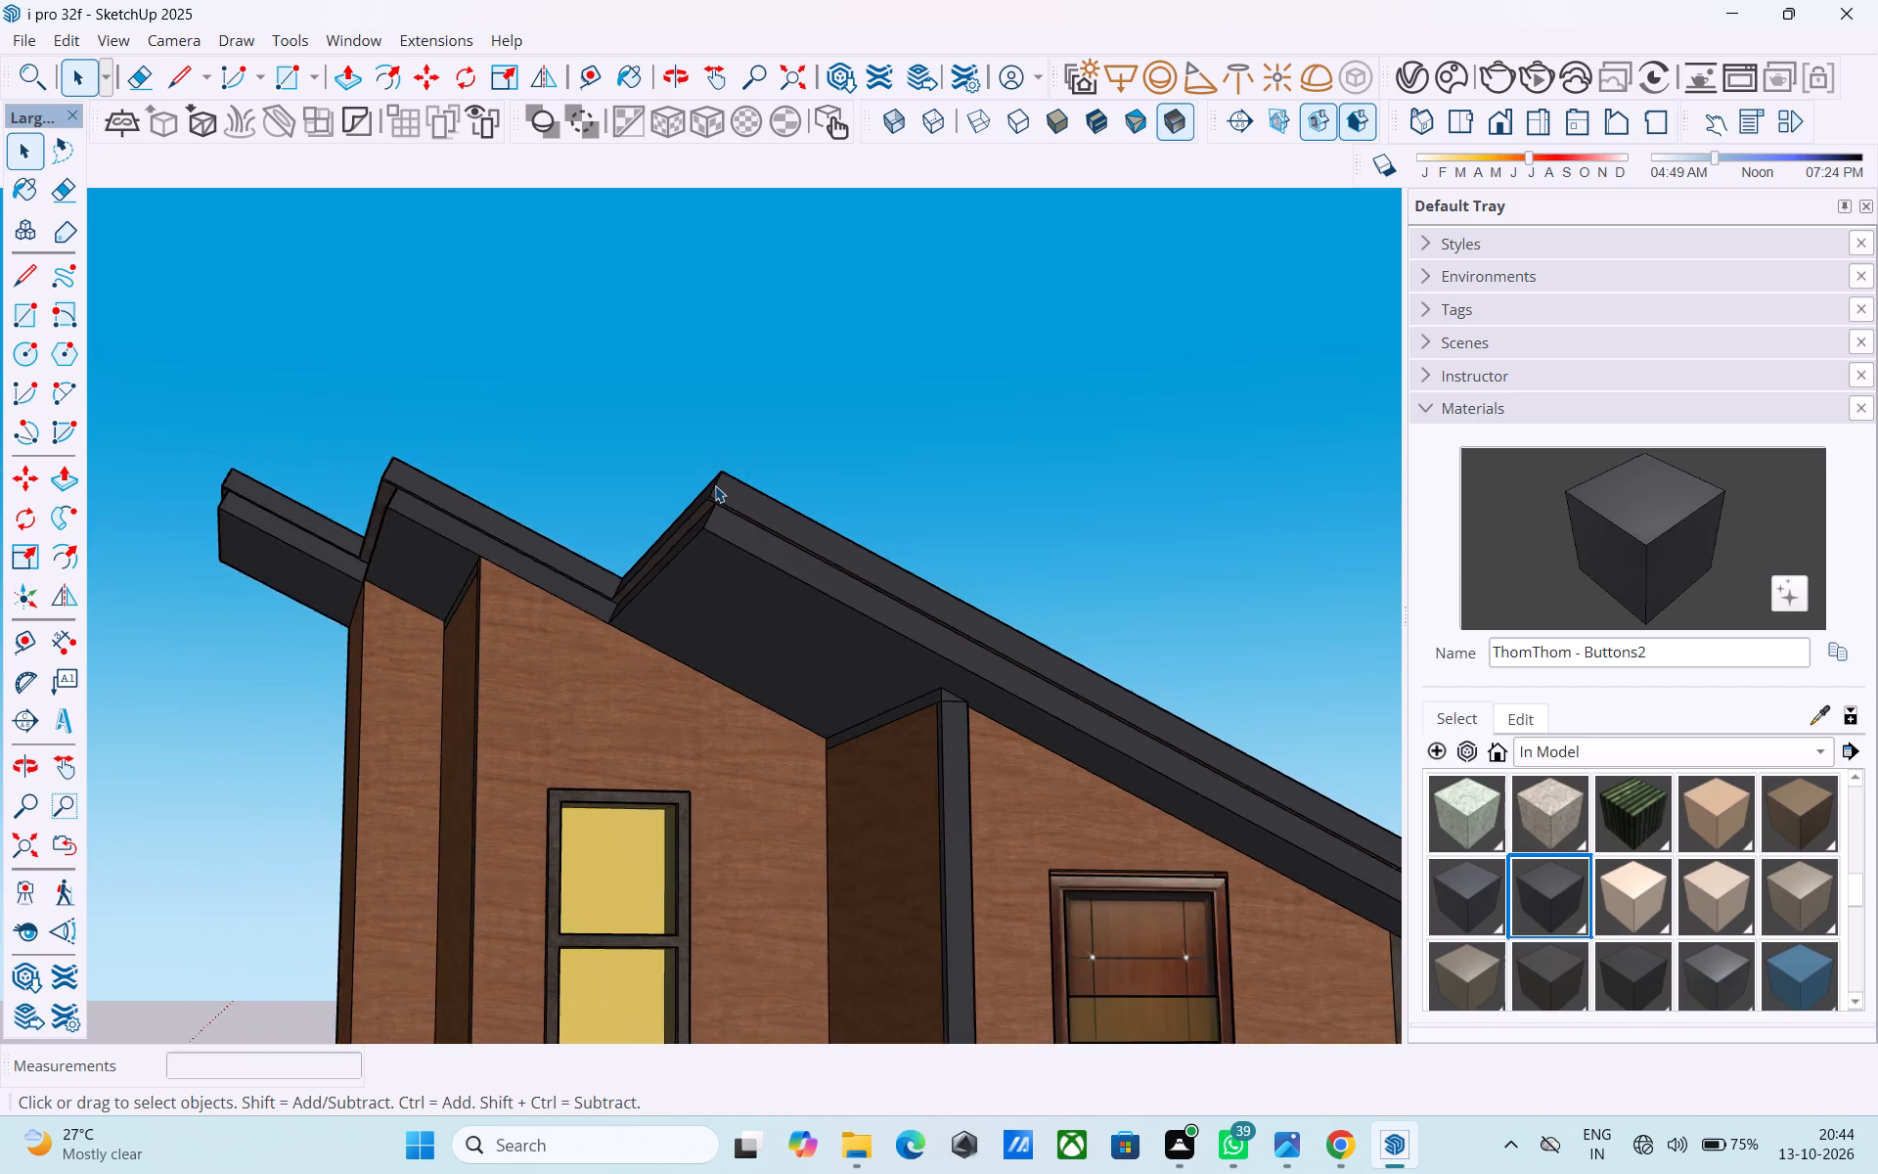
scroll(715, 485, "down", 10)
middle_click_drag(696, 556, 545, 603)
scroll(741, 503, "up", 4)
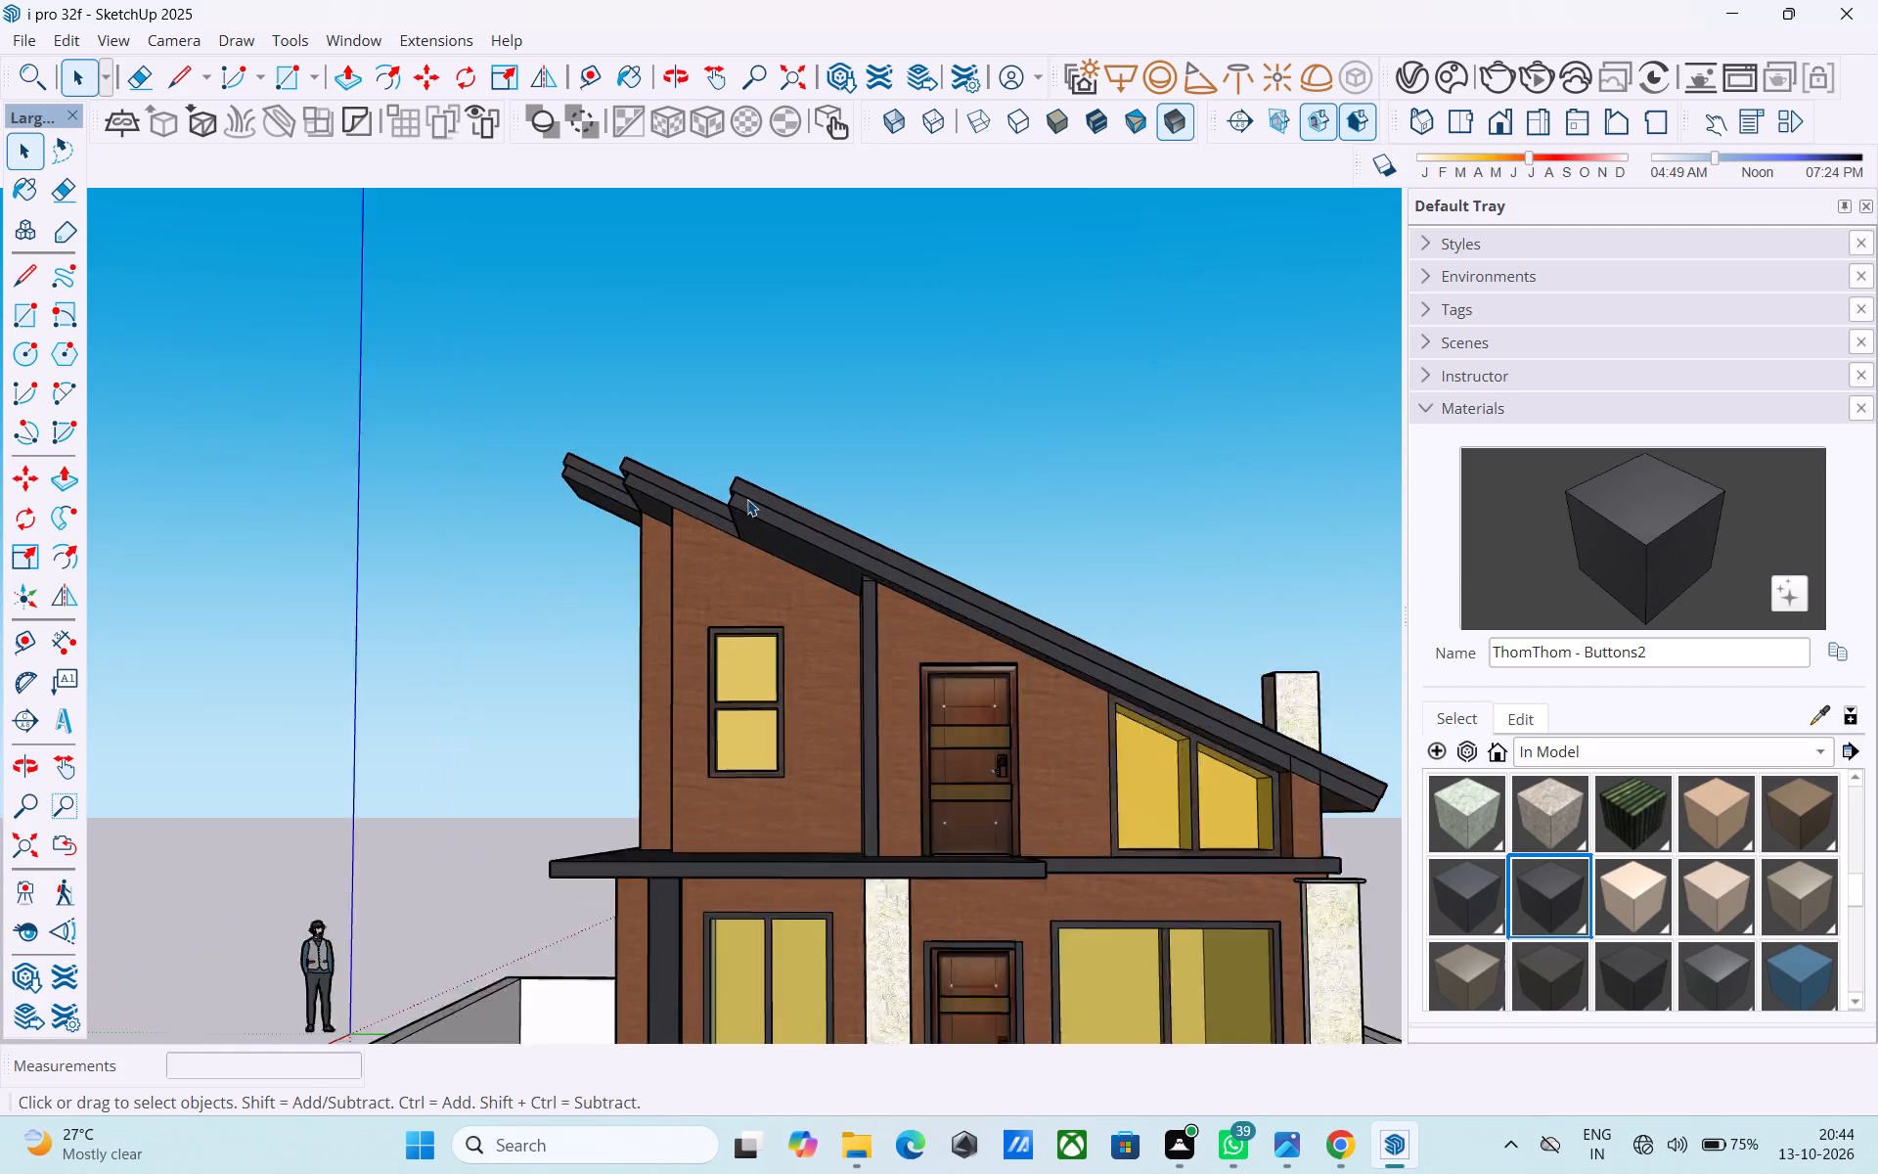
scroll(747, 499, "up", 6)
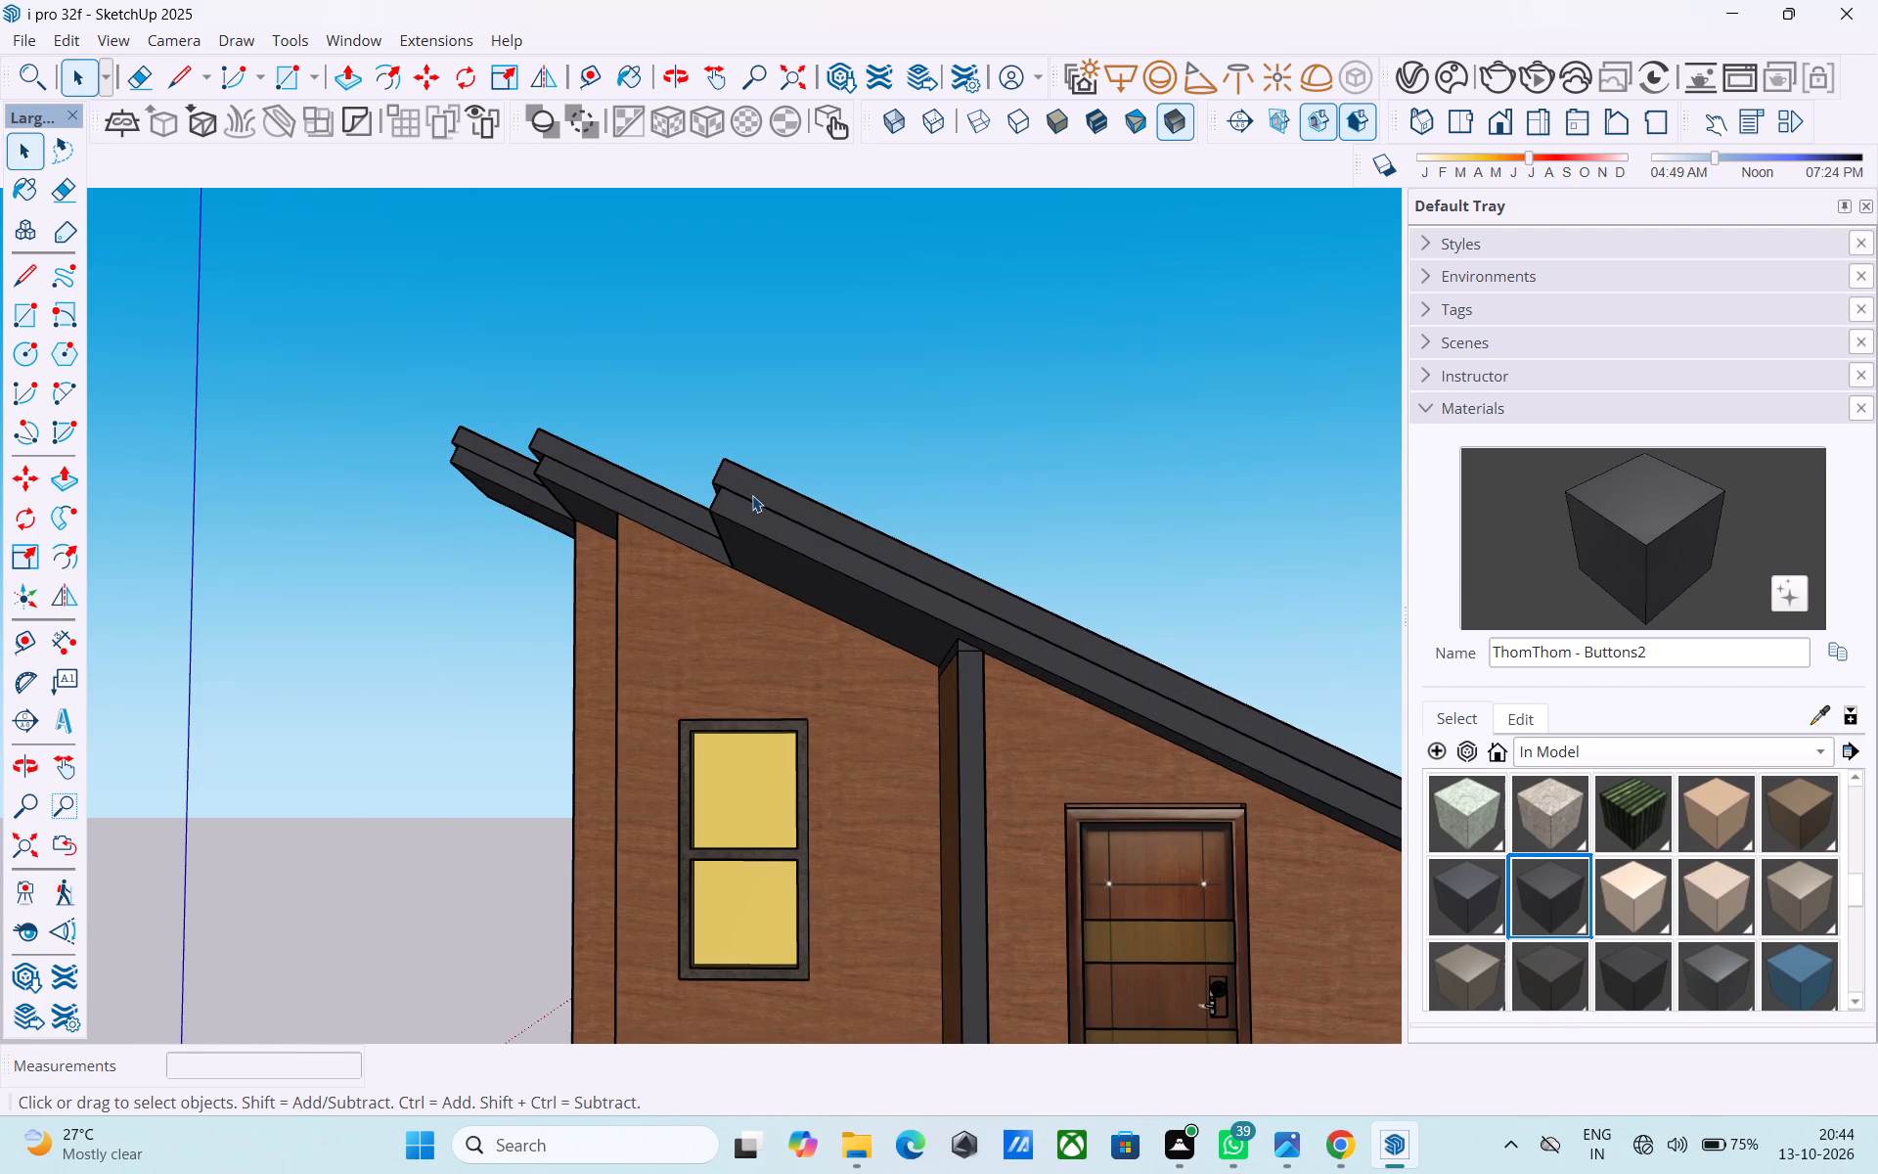
middle_click_drag(729, 485, 1046, 699)
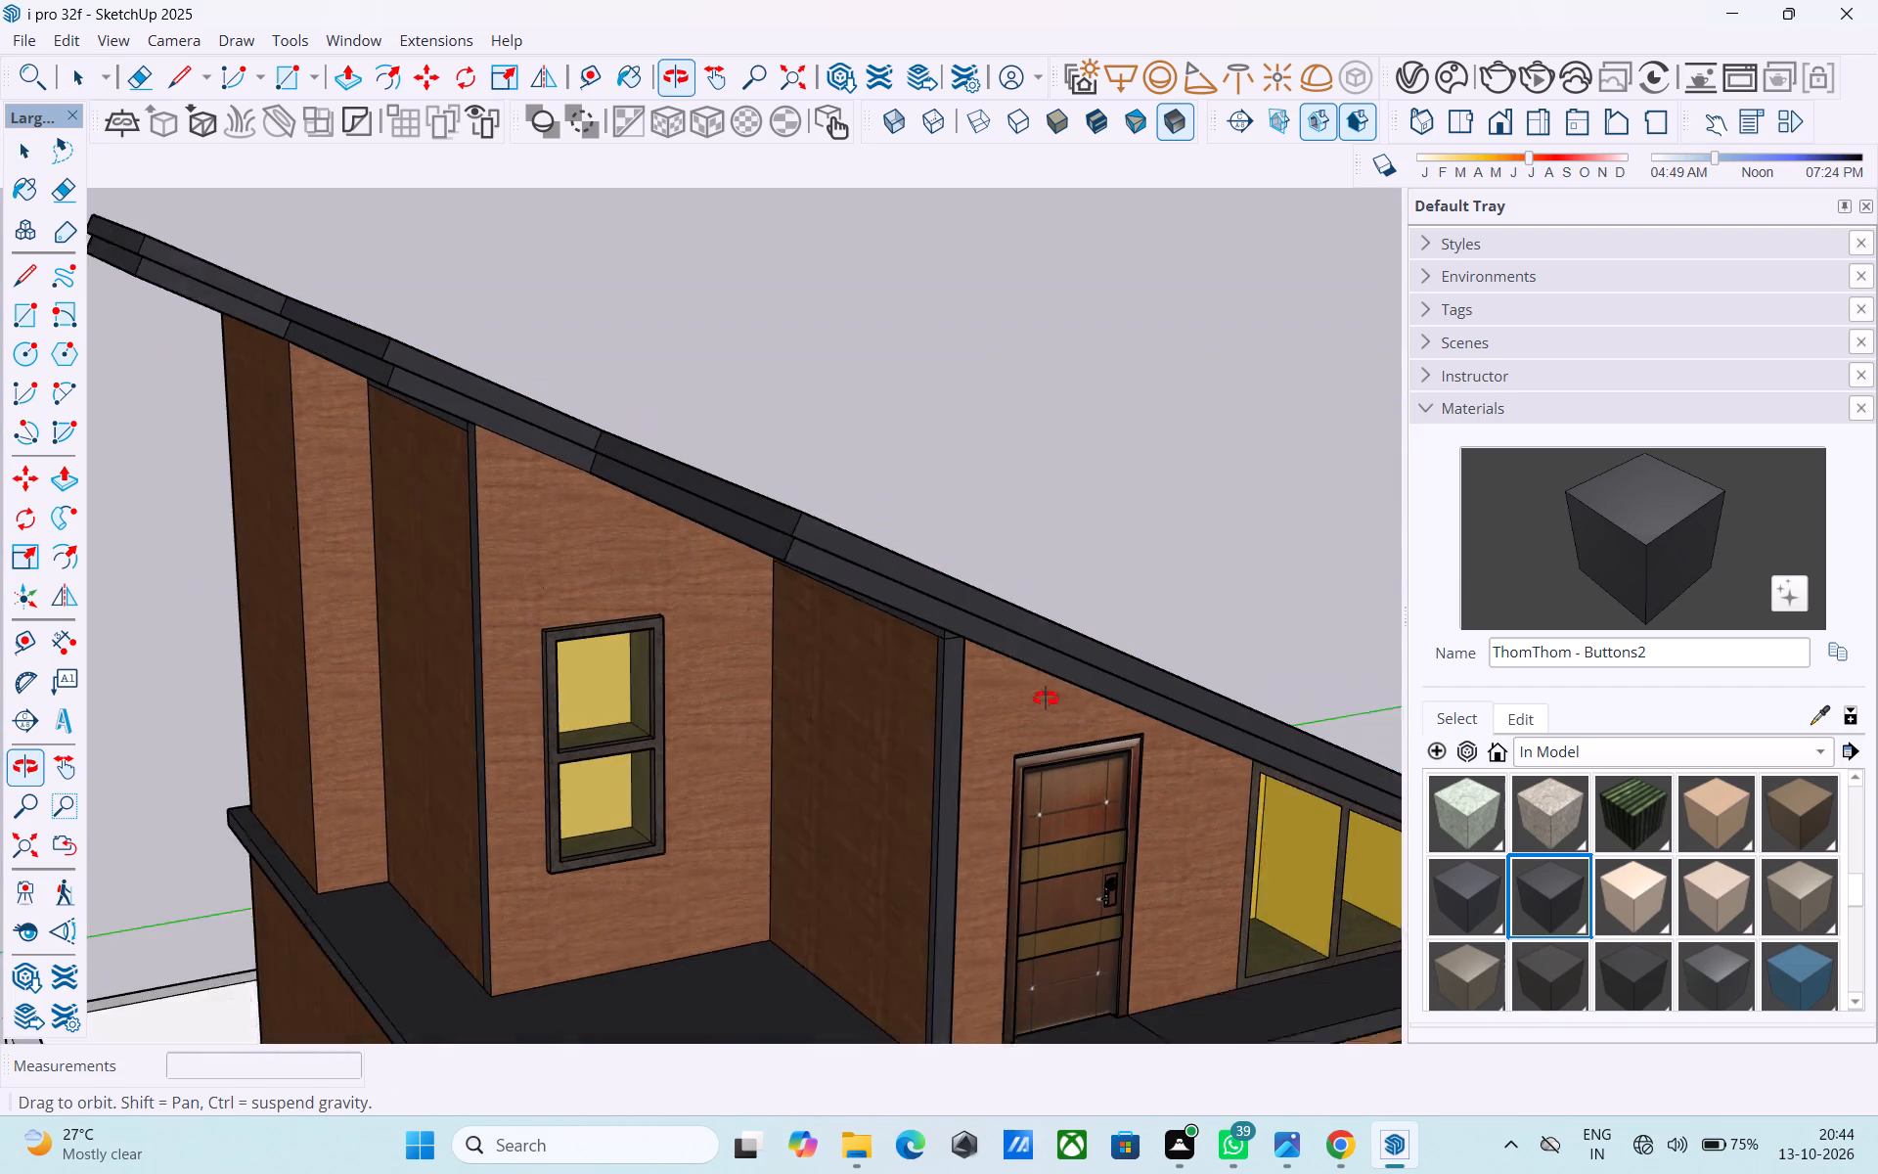
middle_click_drag(1046, 699, 1057, 707)
middle_click_drag(777, 515, 827, 530)
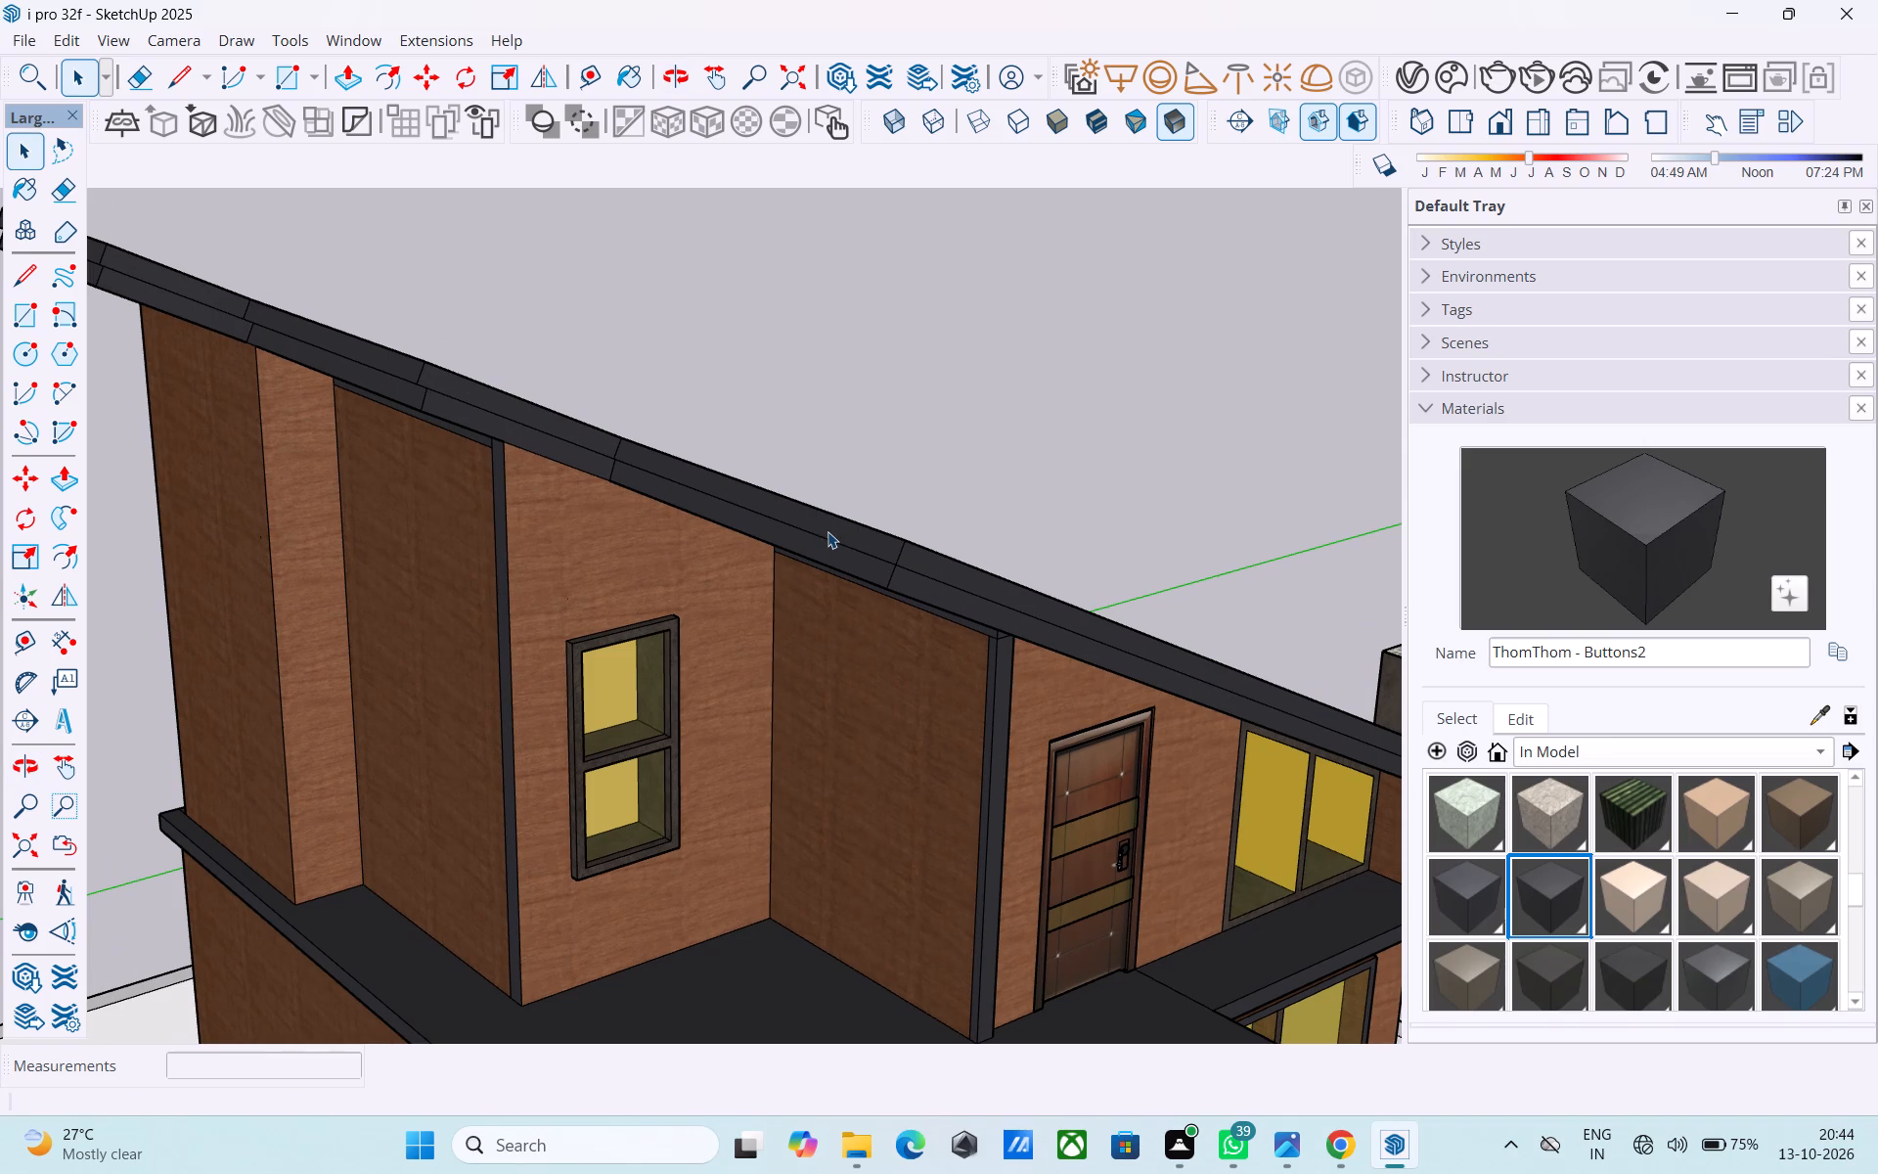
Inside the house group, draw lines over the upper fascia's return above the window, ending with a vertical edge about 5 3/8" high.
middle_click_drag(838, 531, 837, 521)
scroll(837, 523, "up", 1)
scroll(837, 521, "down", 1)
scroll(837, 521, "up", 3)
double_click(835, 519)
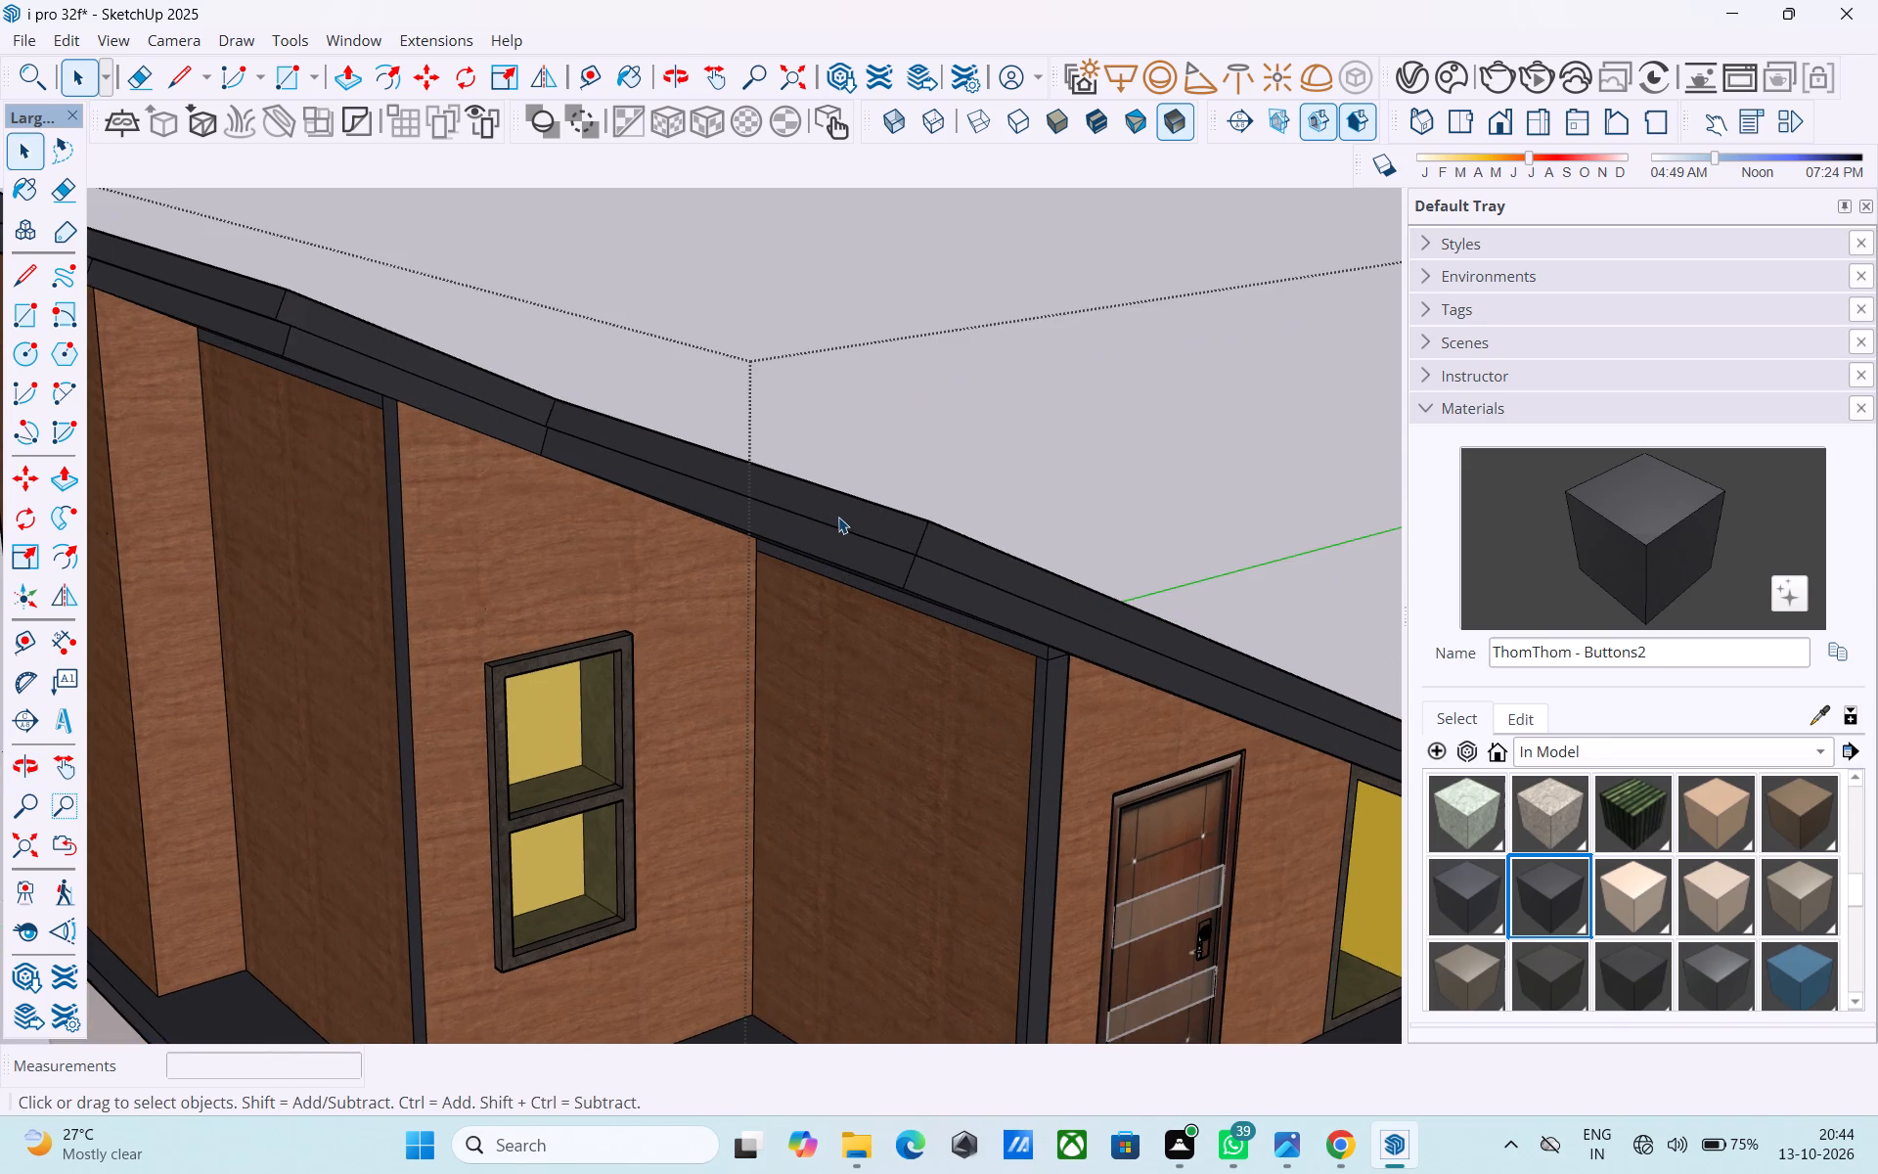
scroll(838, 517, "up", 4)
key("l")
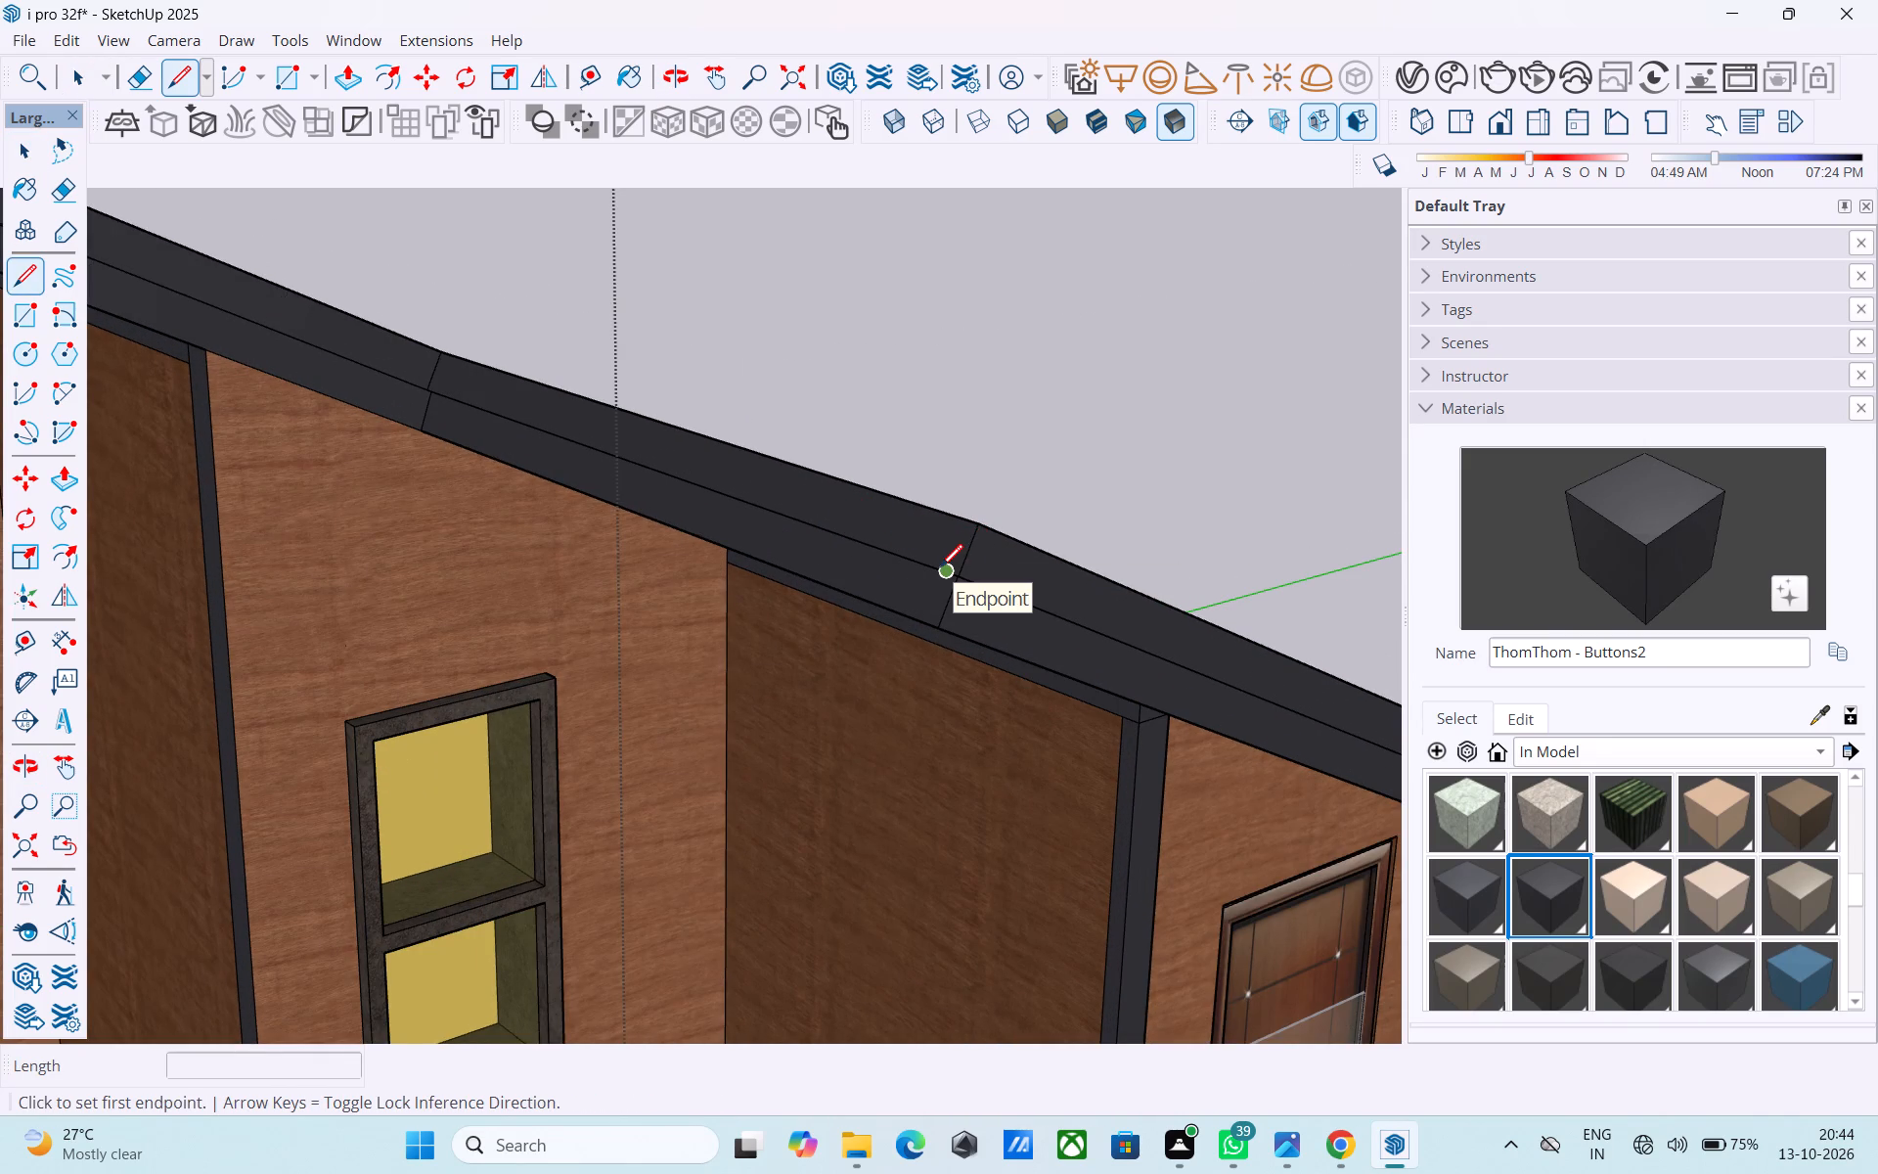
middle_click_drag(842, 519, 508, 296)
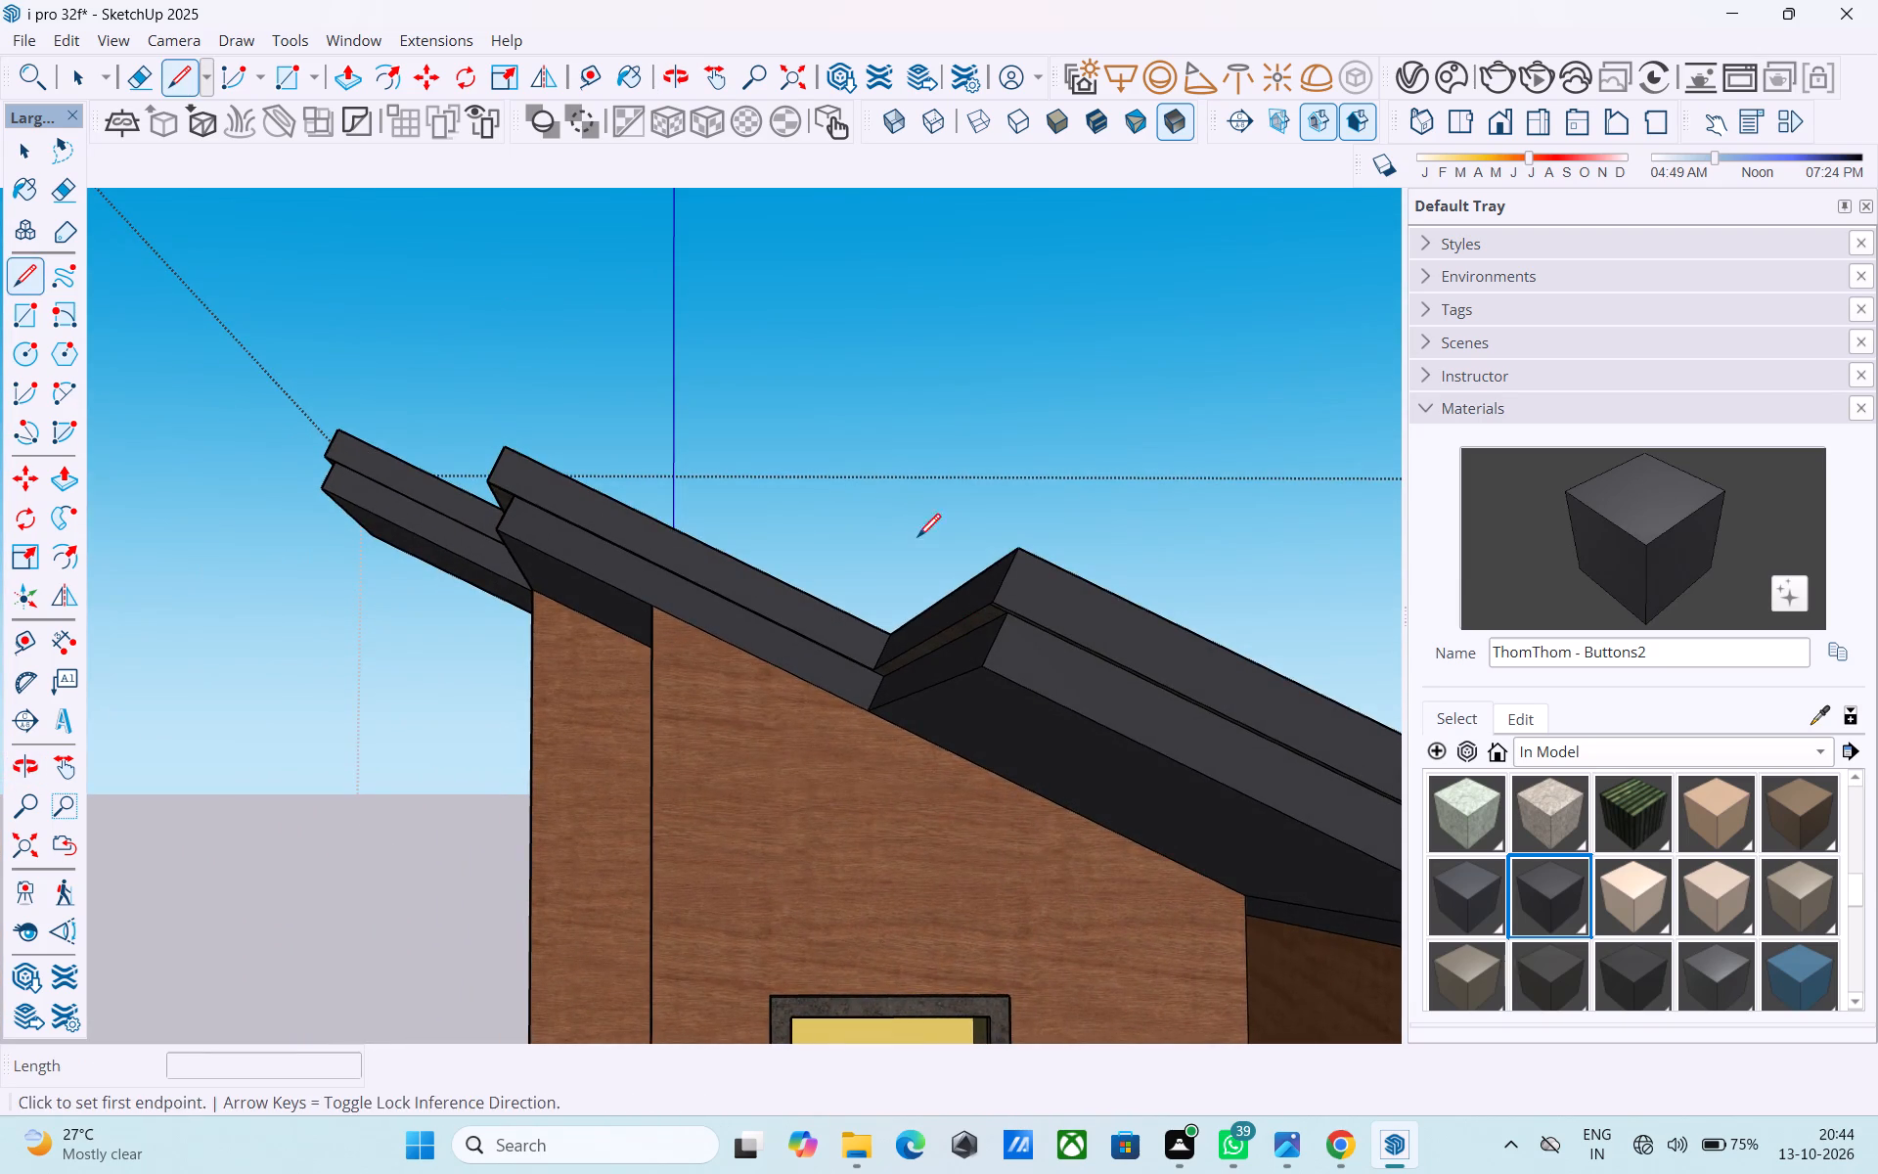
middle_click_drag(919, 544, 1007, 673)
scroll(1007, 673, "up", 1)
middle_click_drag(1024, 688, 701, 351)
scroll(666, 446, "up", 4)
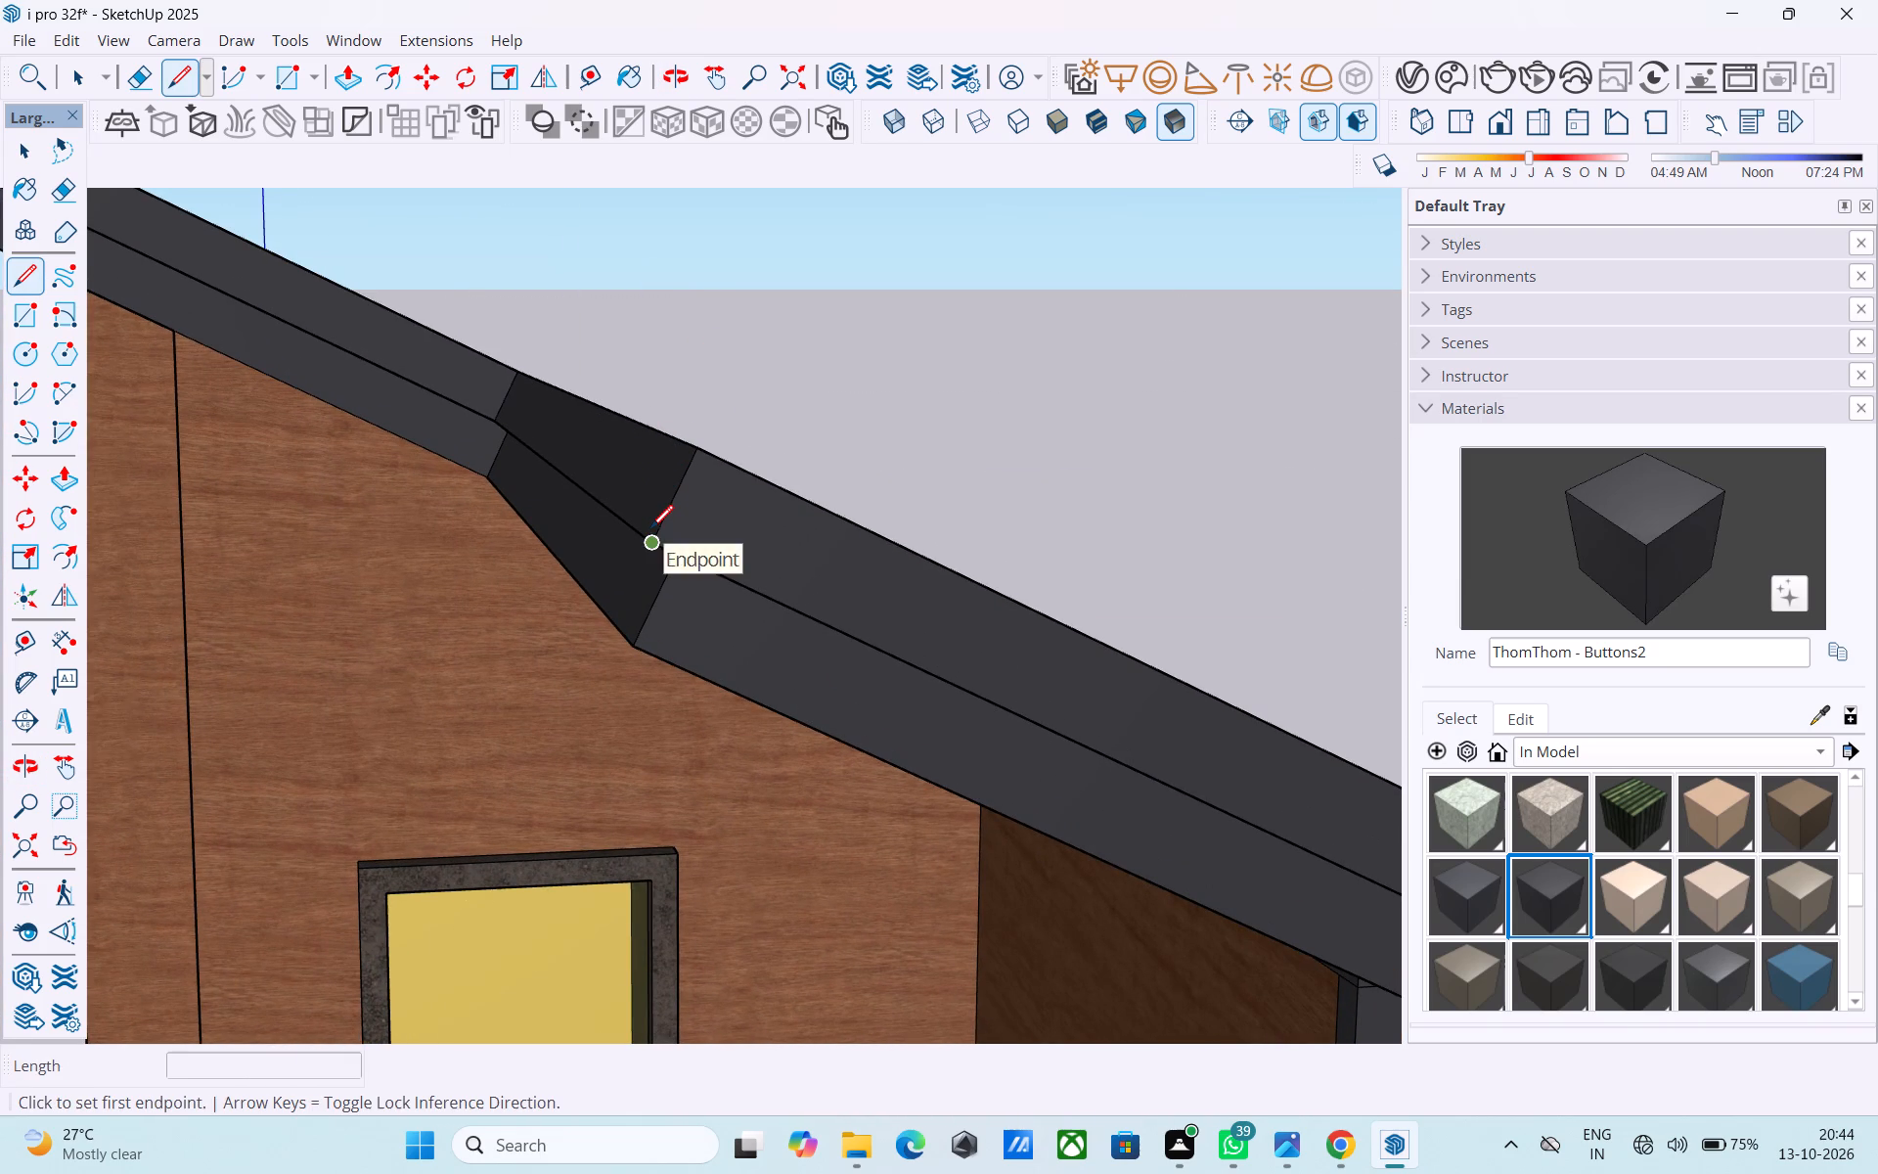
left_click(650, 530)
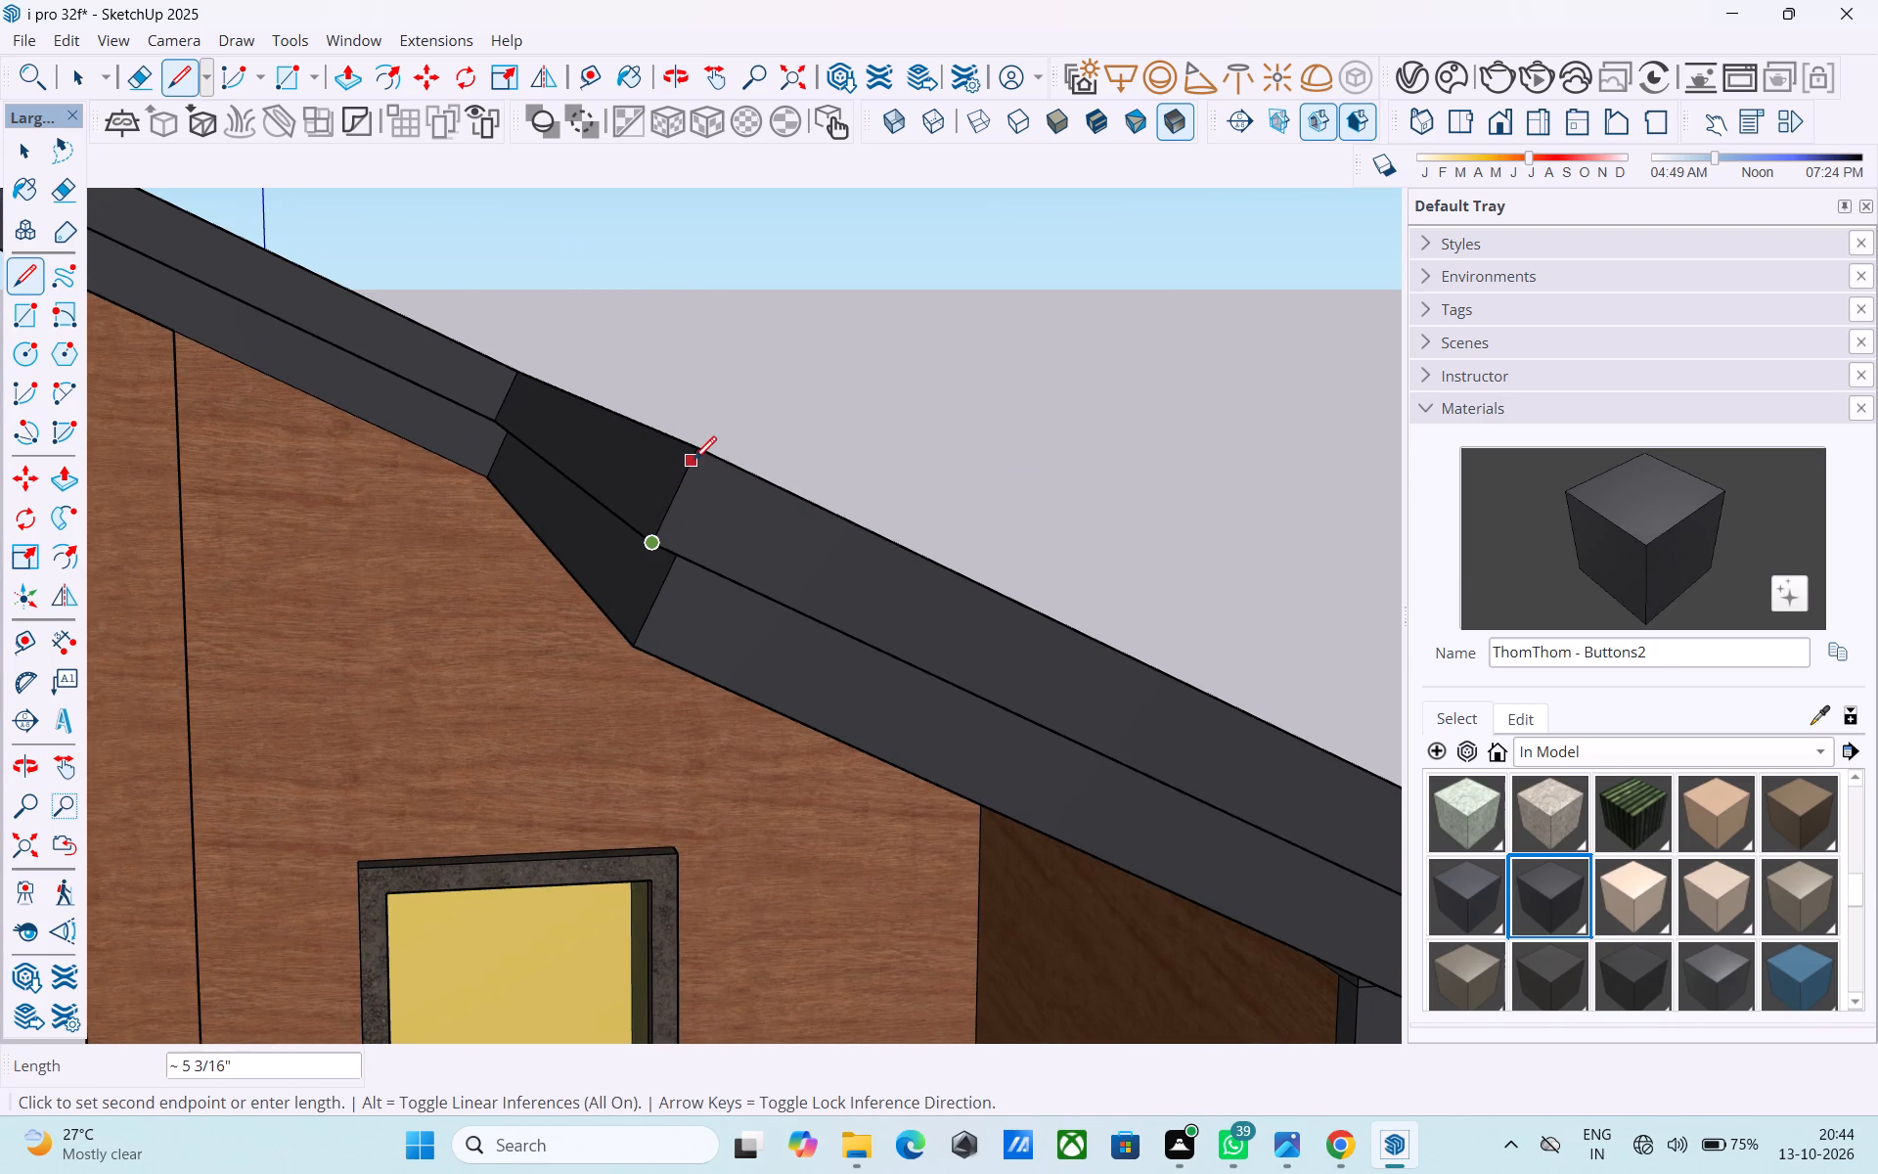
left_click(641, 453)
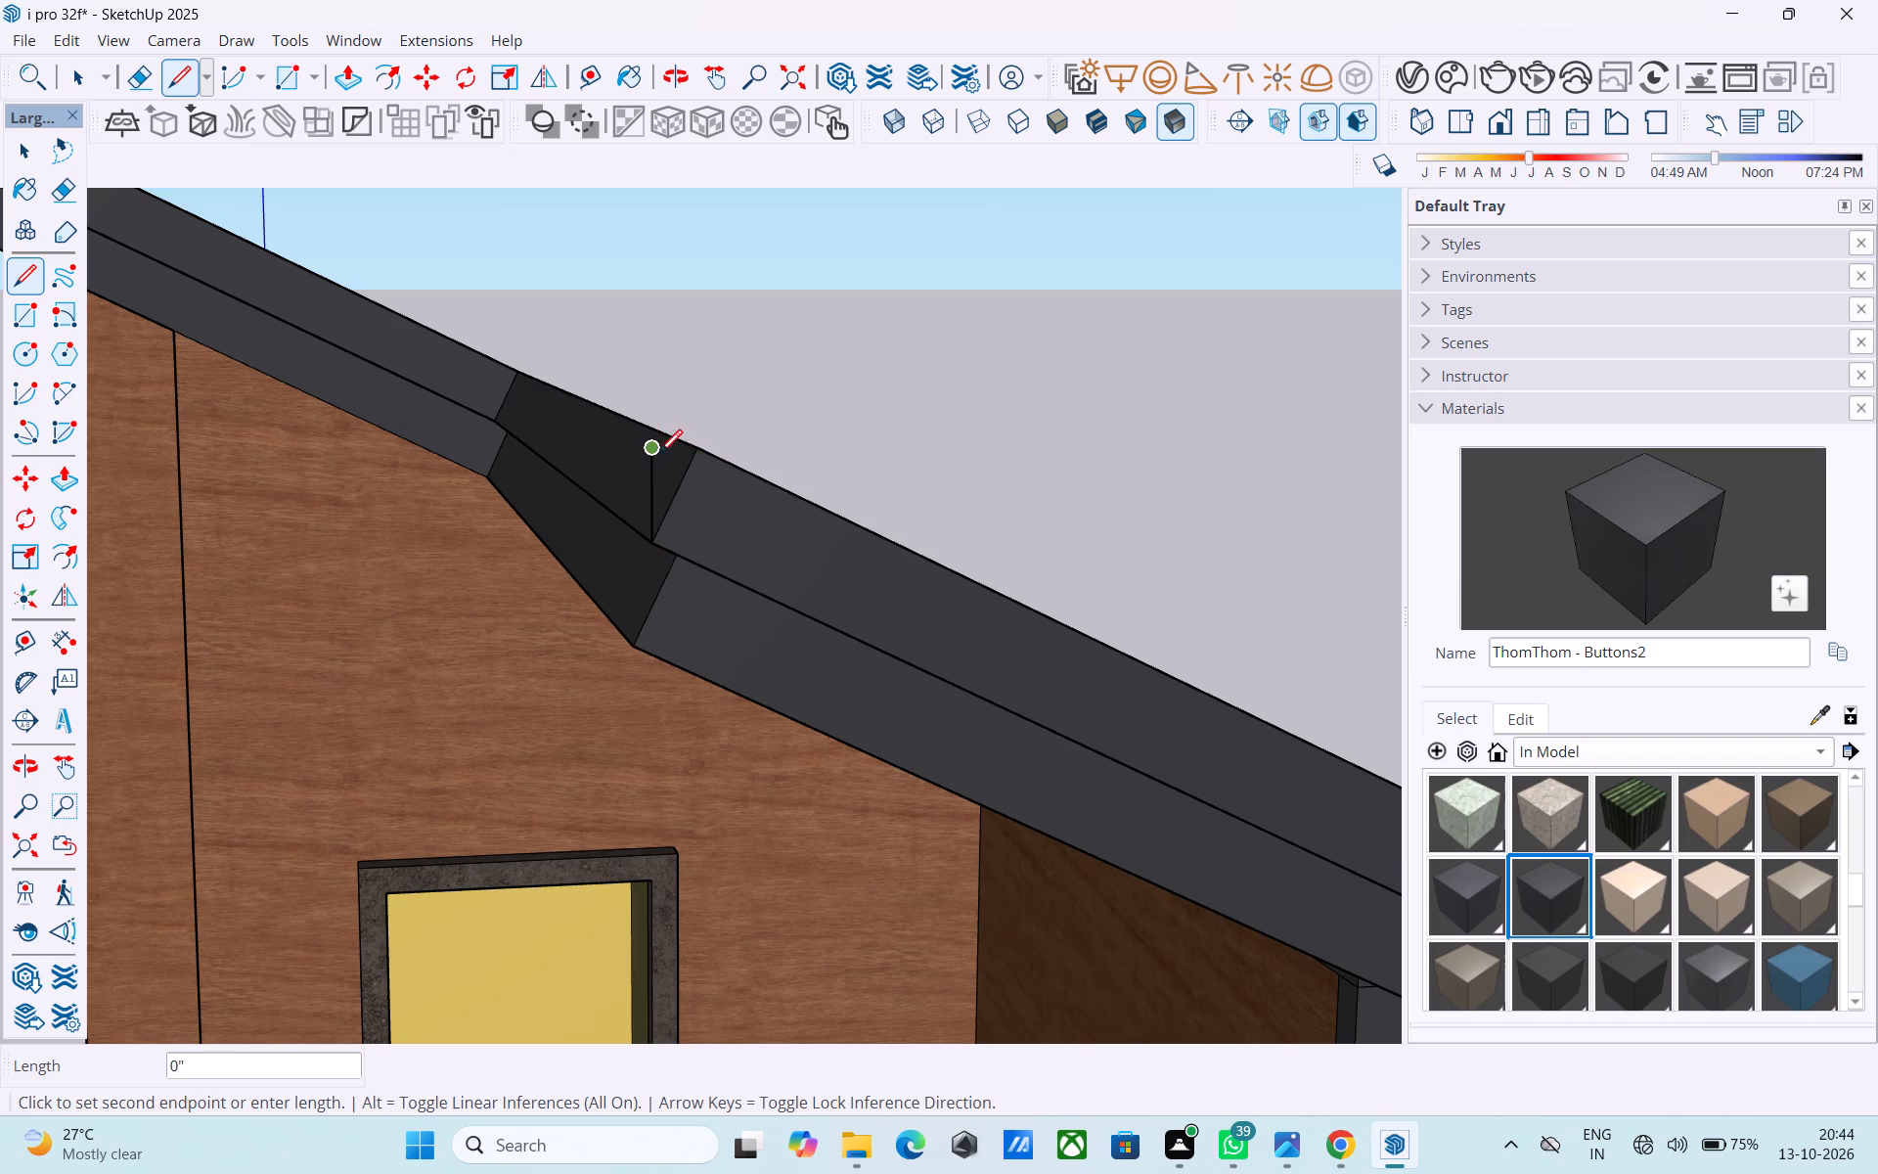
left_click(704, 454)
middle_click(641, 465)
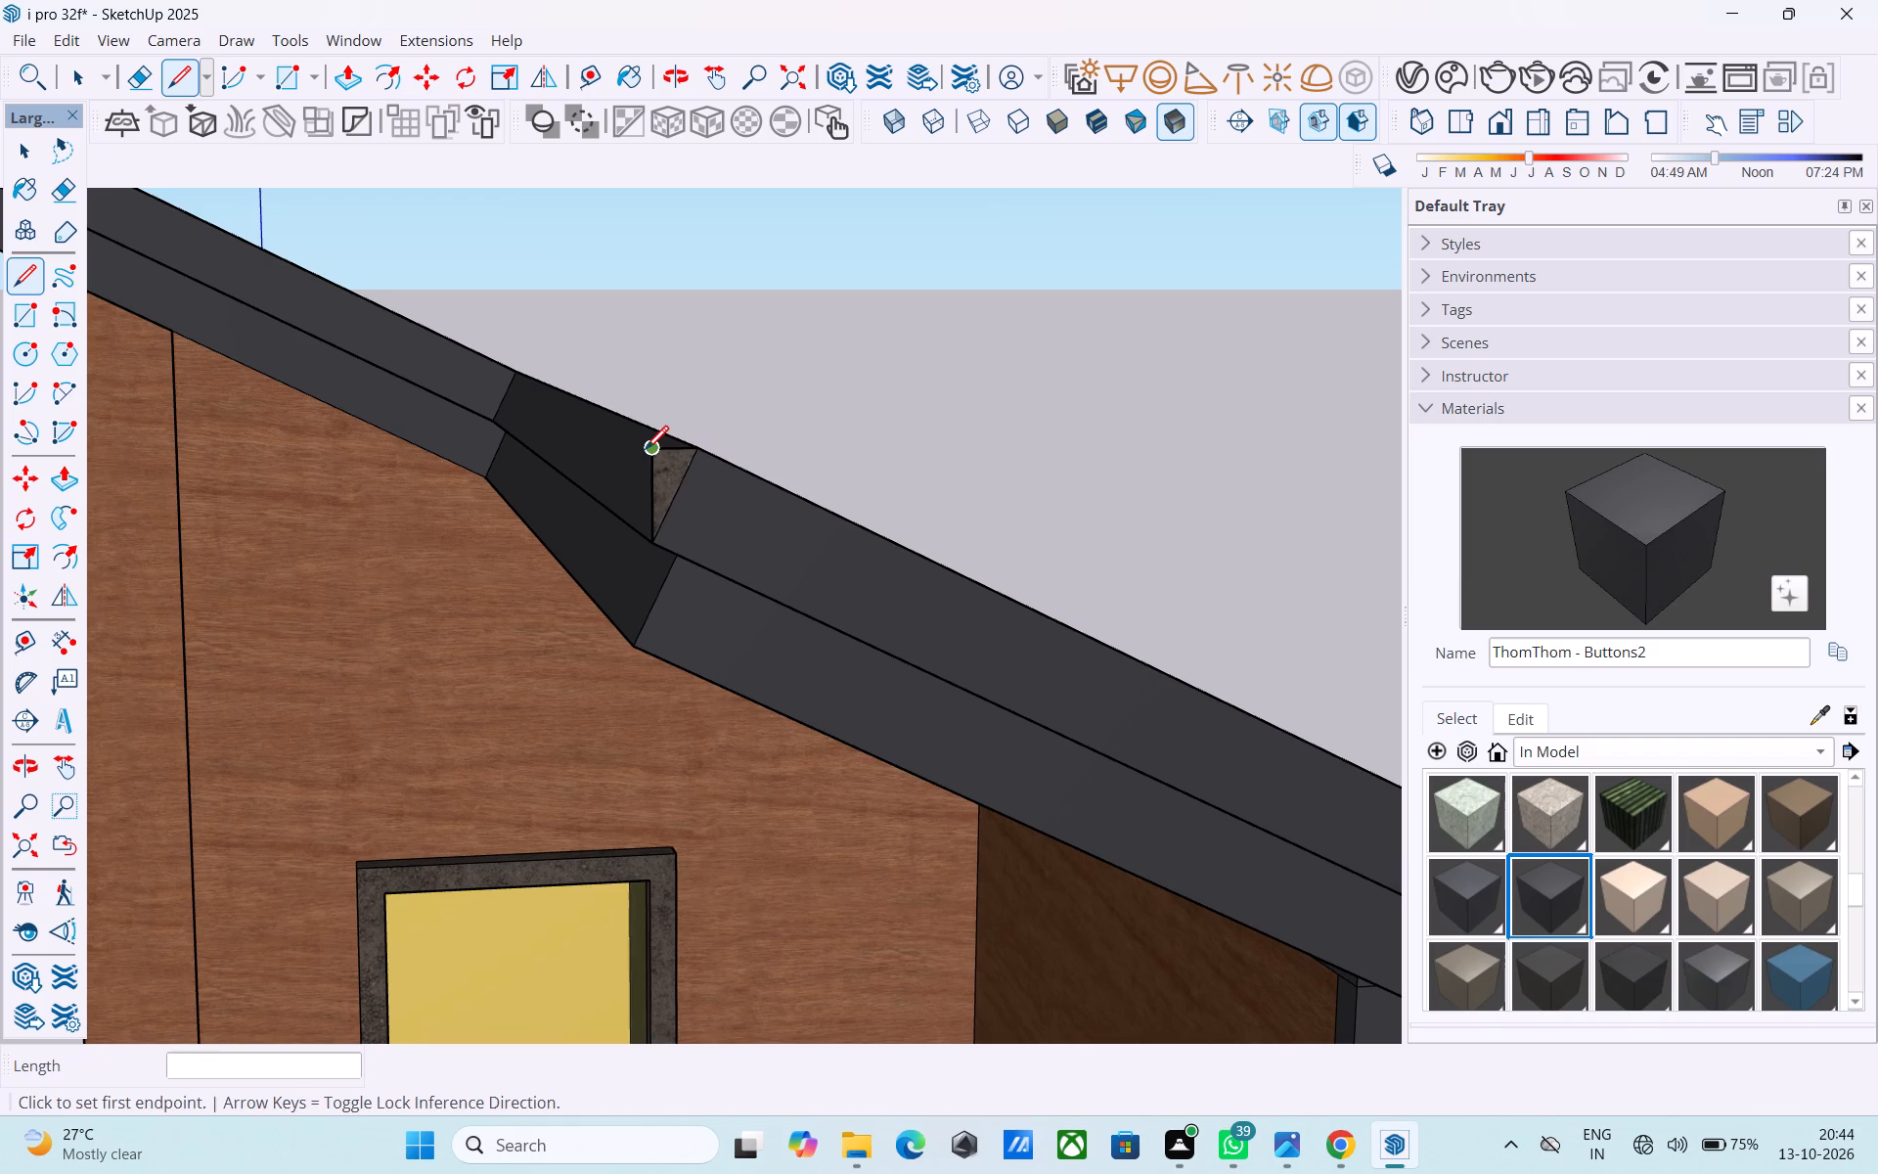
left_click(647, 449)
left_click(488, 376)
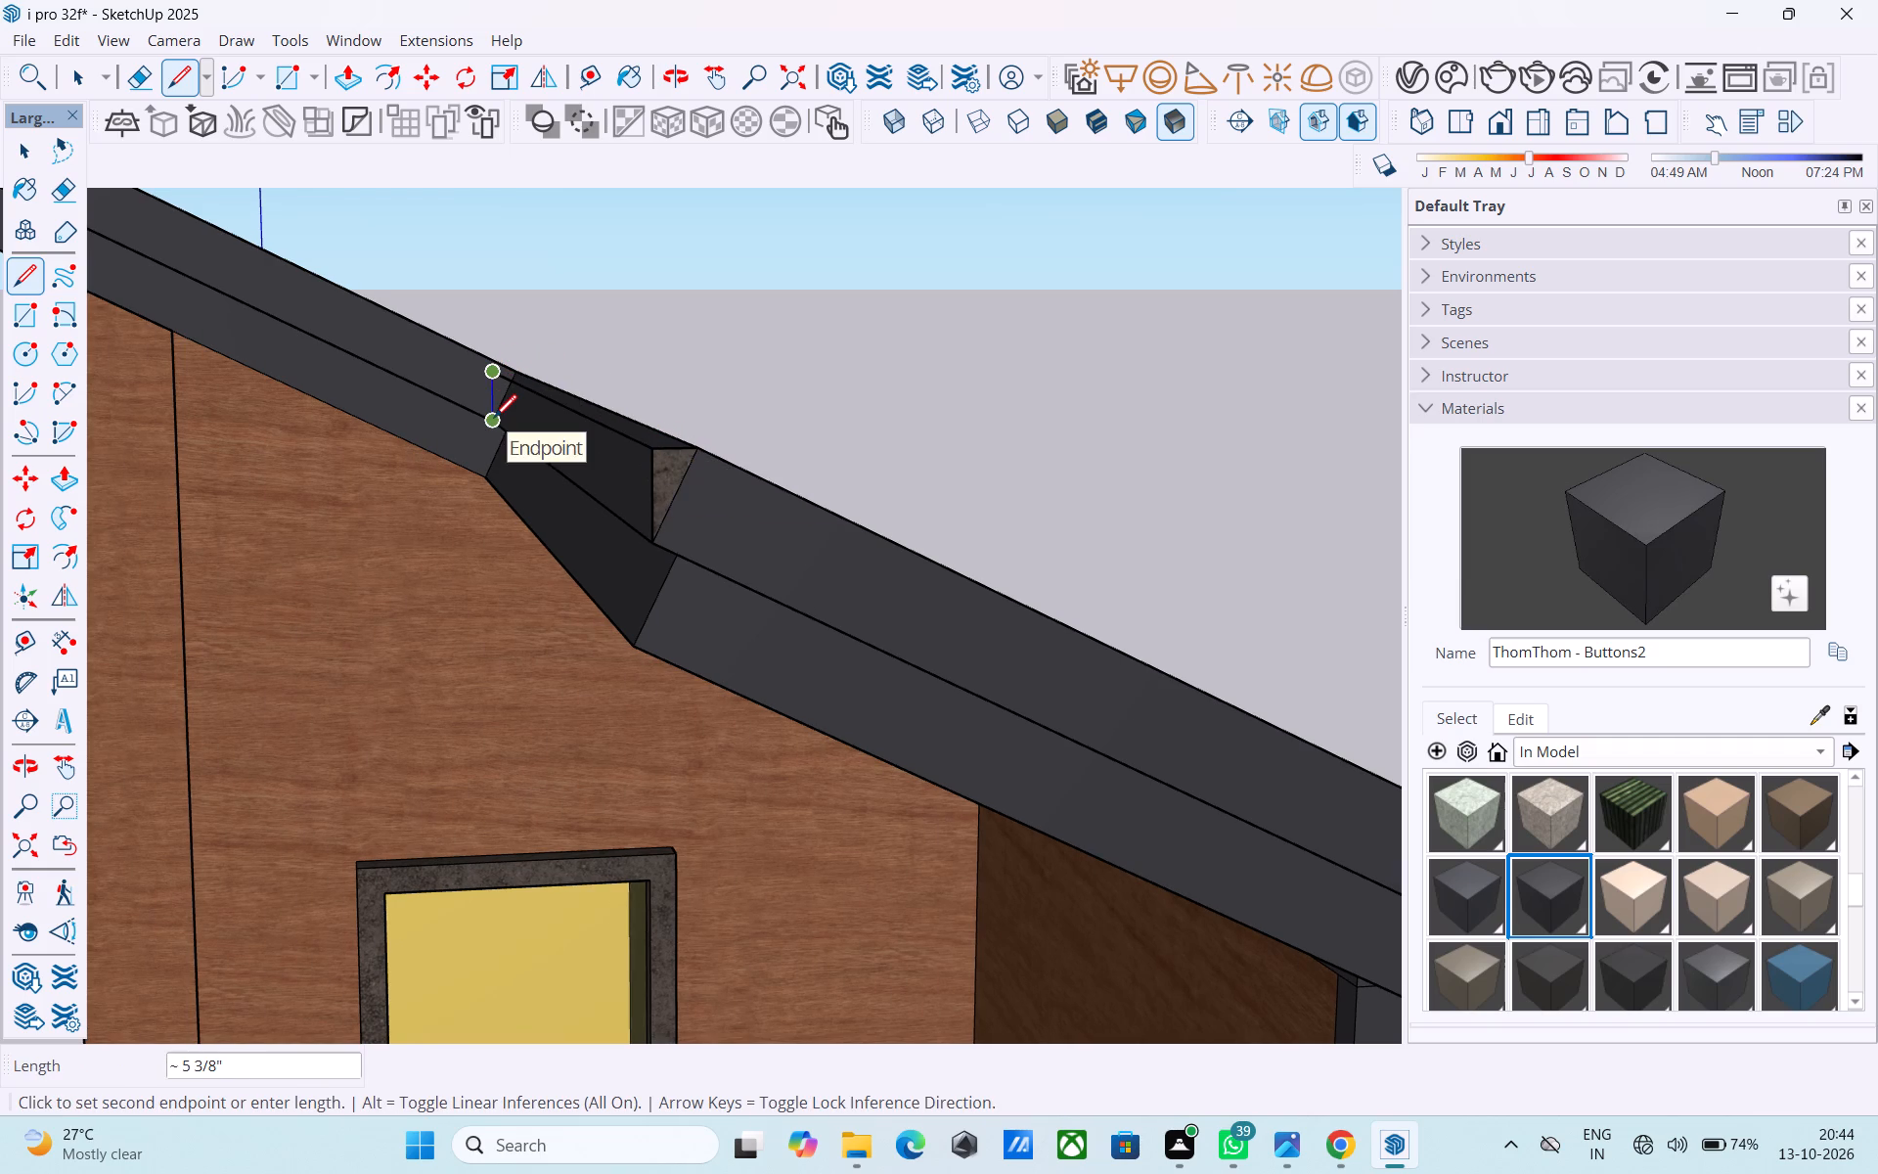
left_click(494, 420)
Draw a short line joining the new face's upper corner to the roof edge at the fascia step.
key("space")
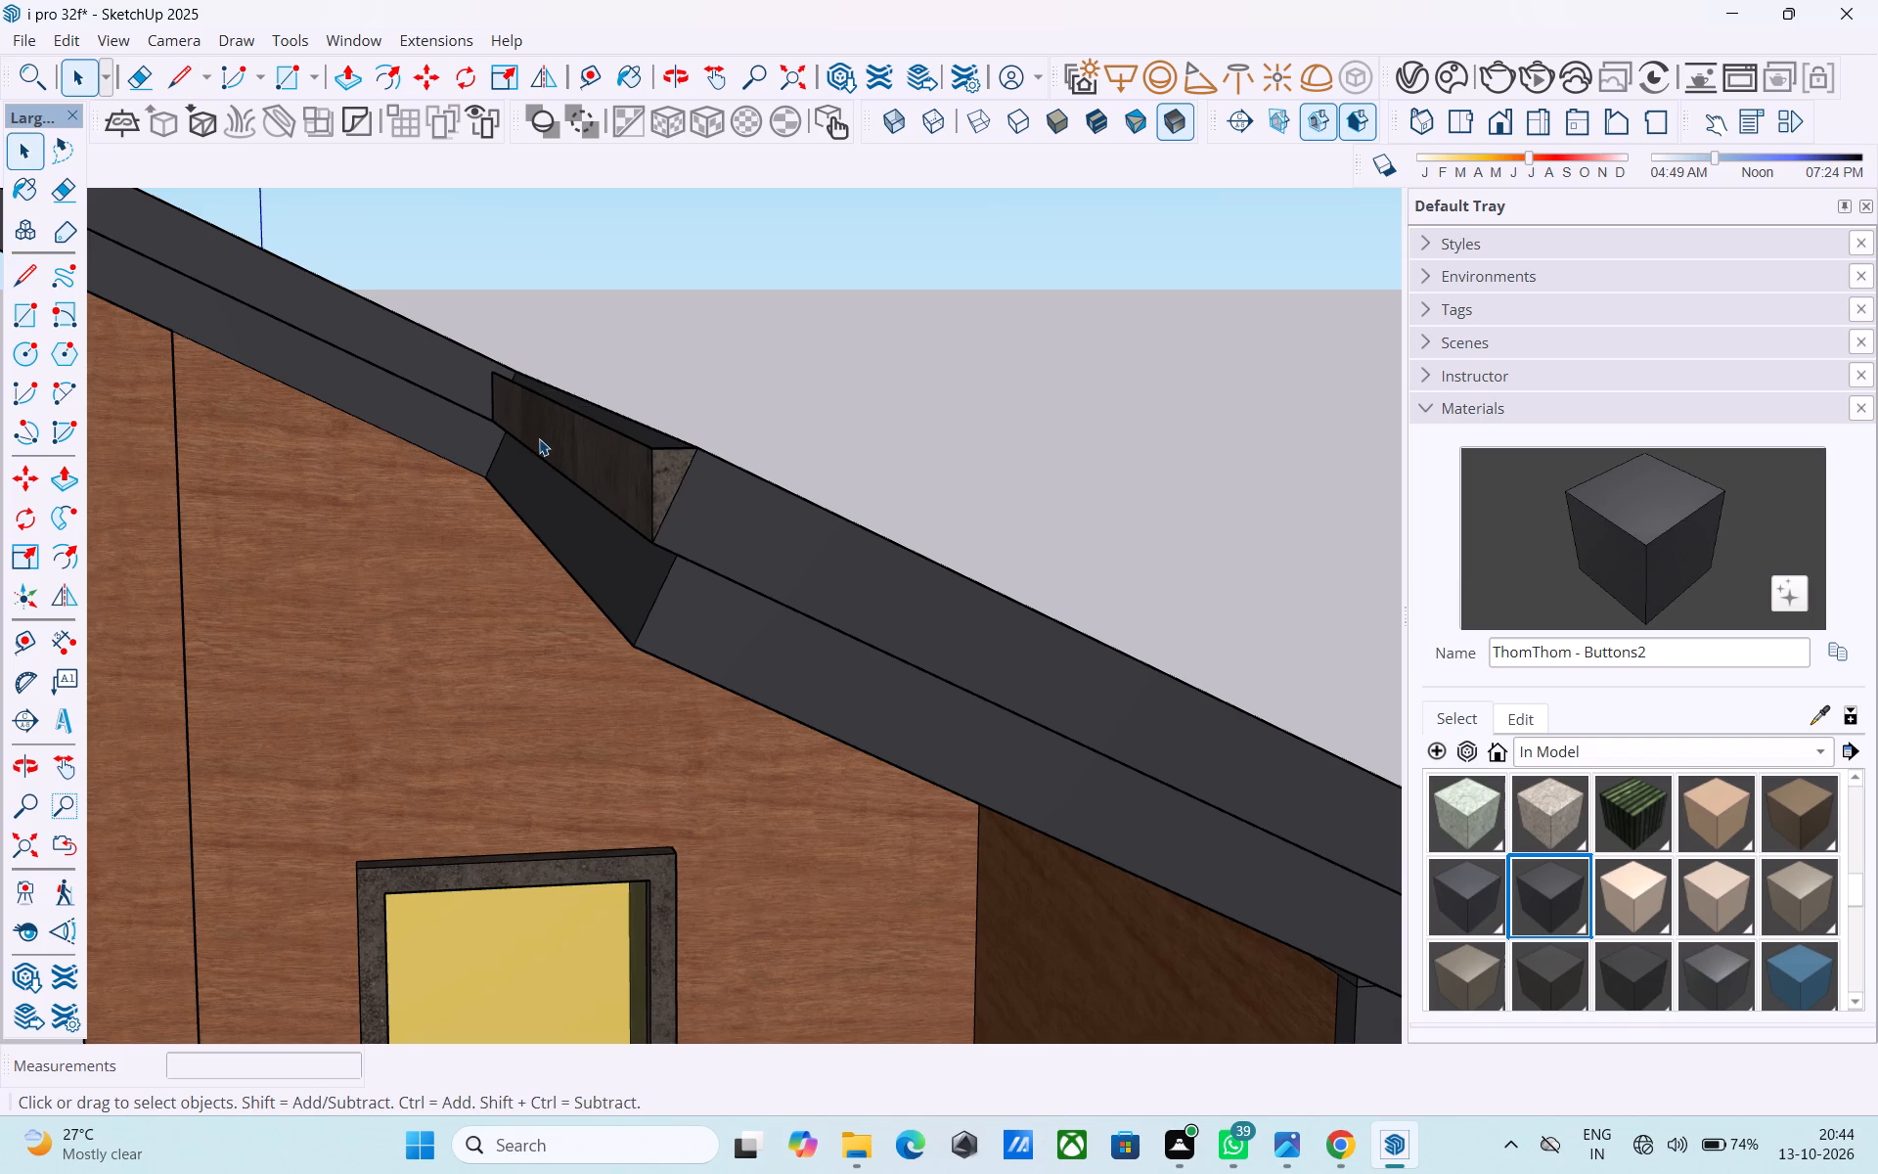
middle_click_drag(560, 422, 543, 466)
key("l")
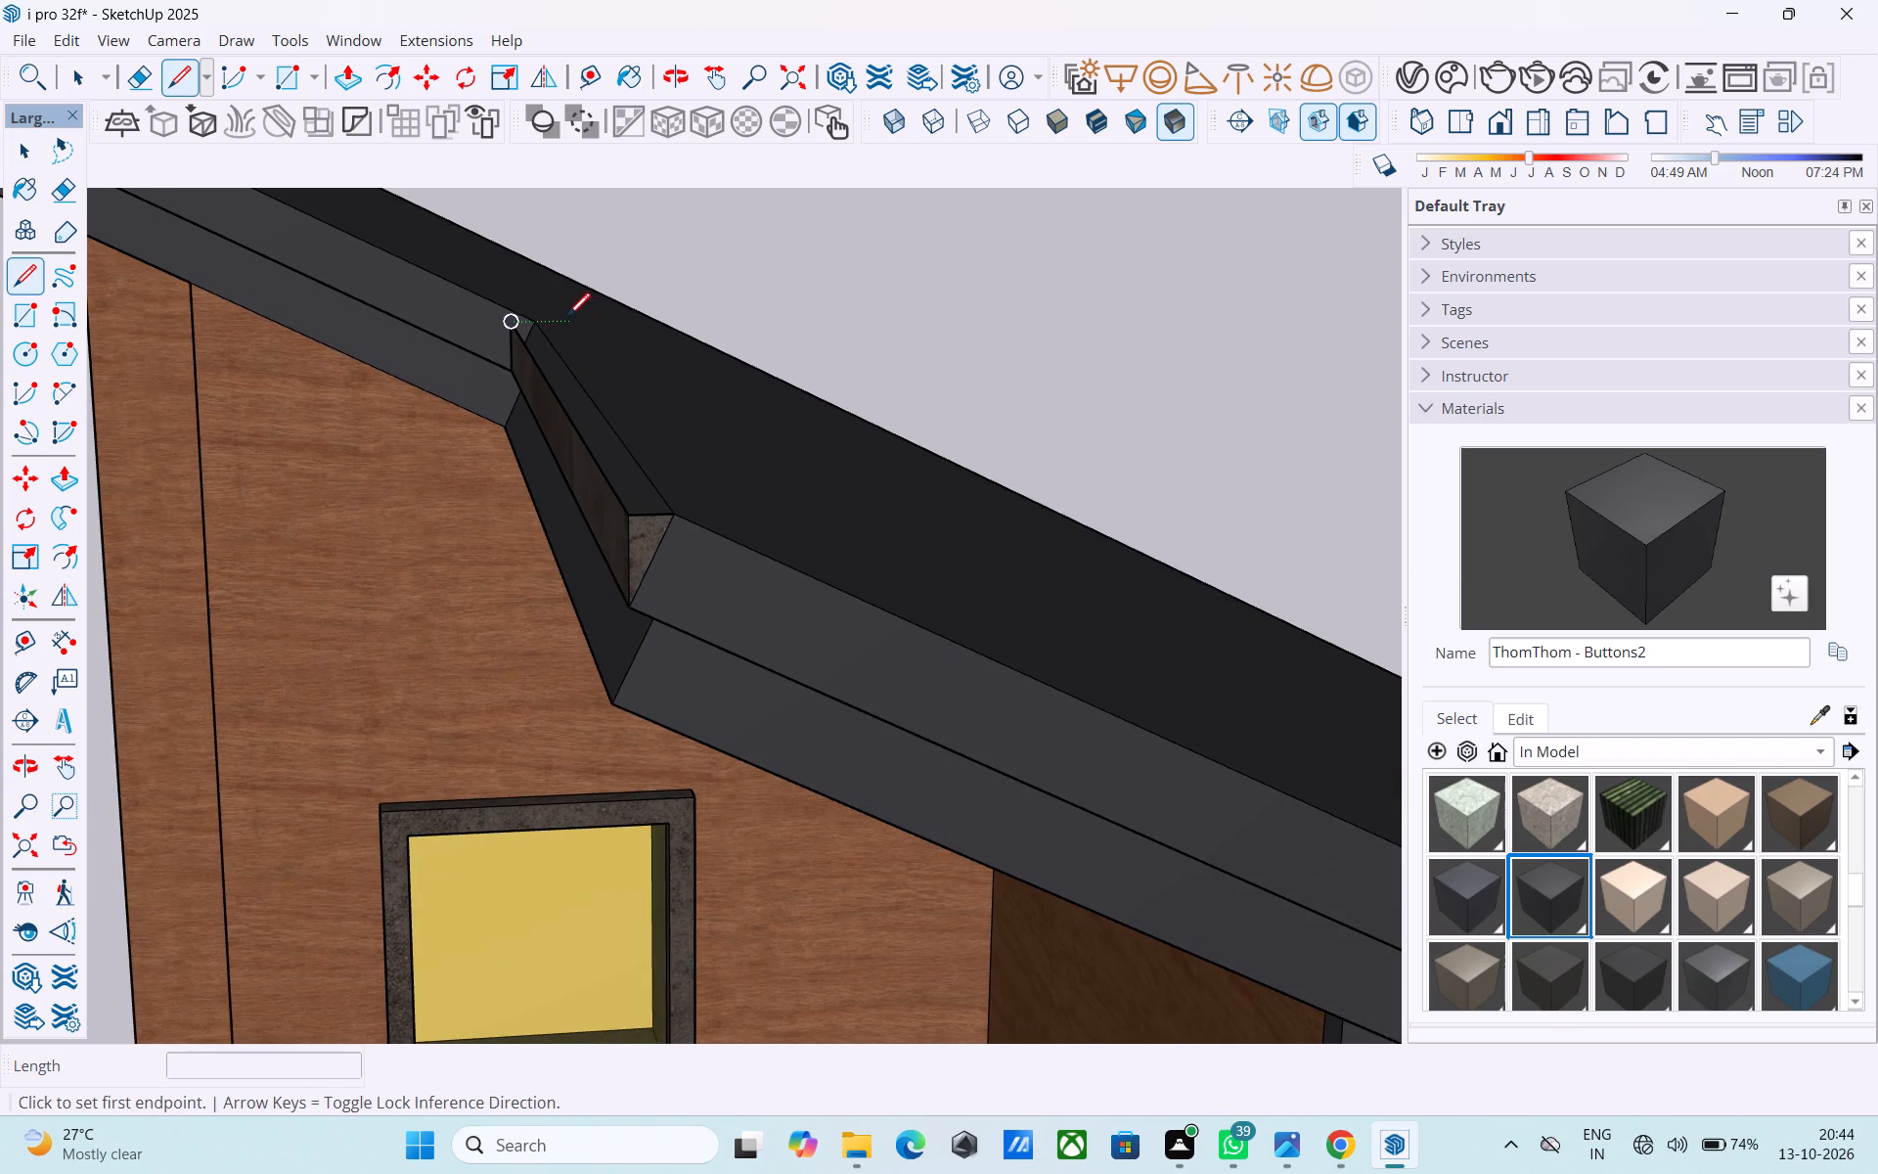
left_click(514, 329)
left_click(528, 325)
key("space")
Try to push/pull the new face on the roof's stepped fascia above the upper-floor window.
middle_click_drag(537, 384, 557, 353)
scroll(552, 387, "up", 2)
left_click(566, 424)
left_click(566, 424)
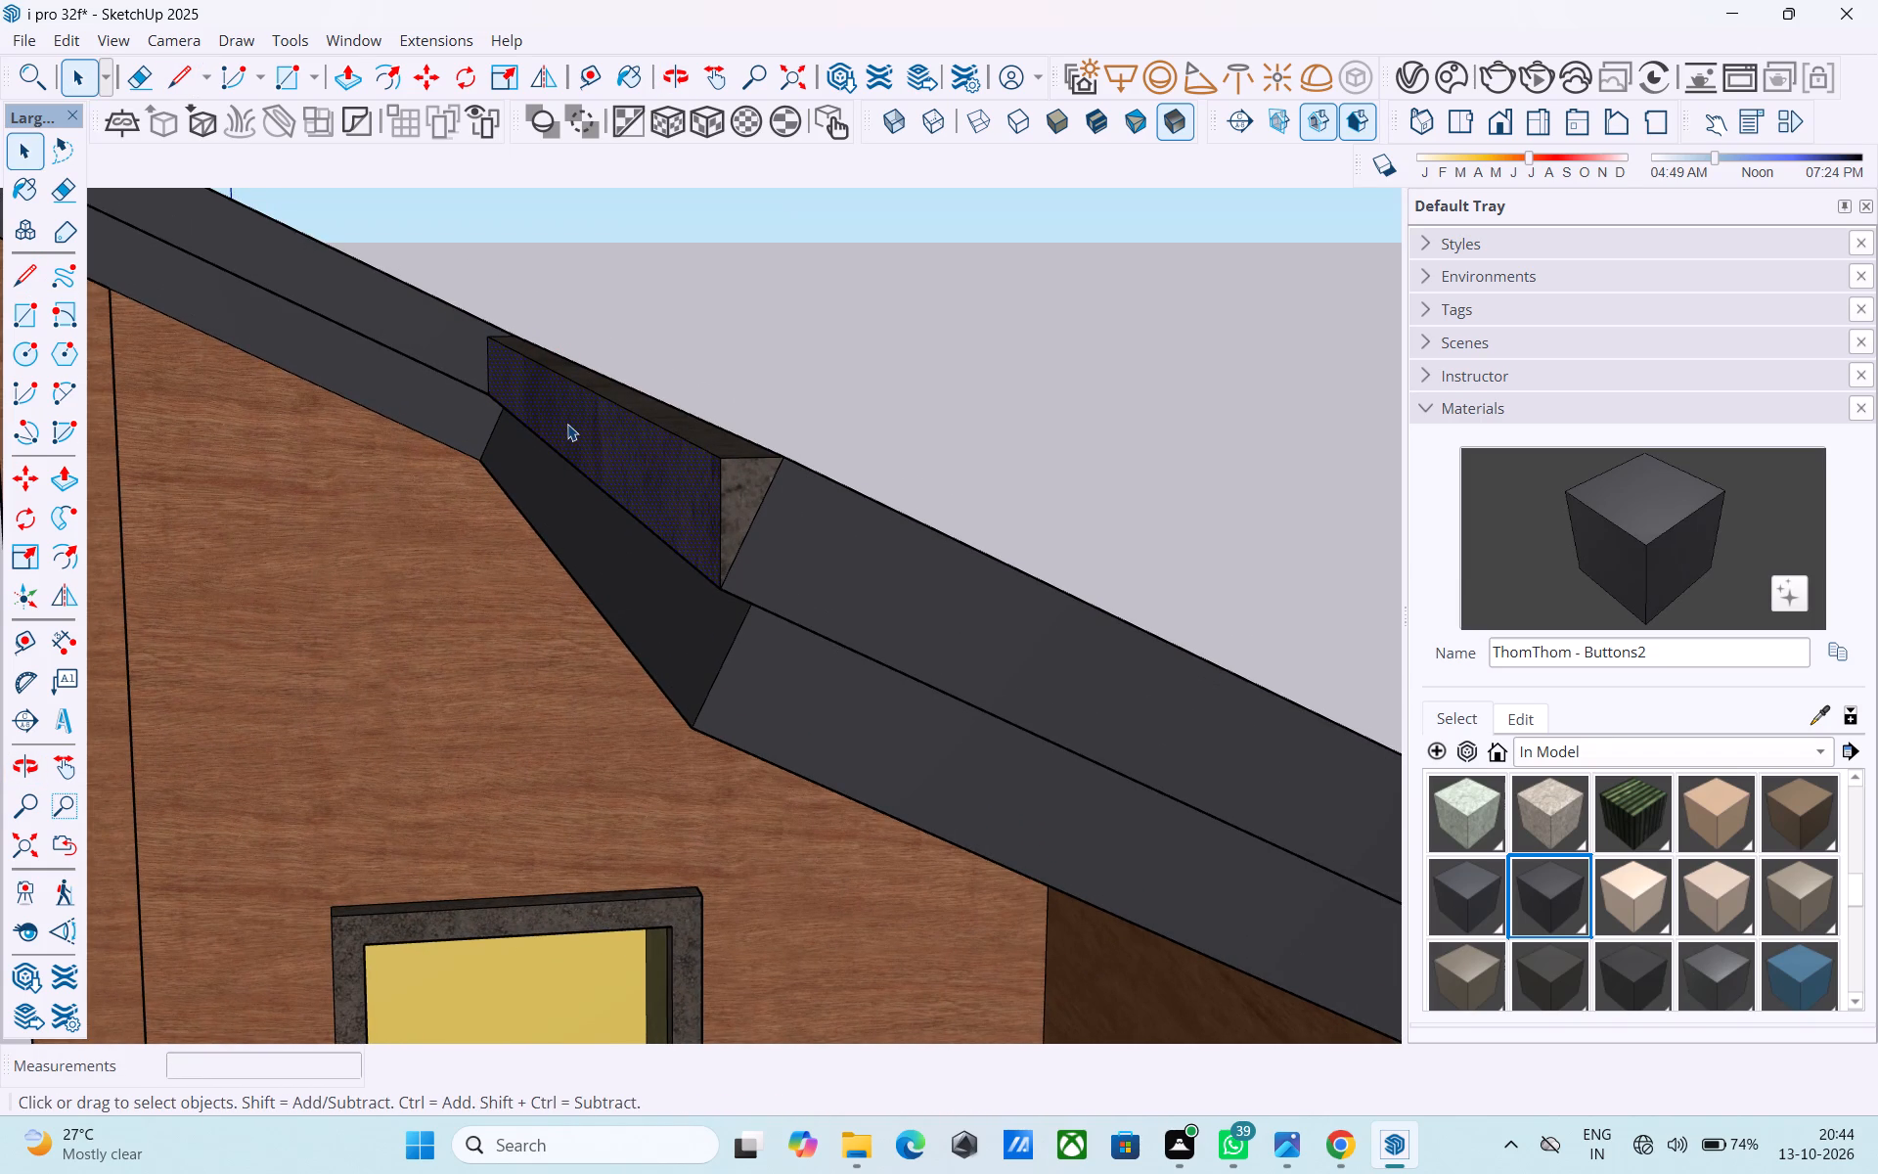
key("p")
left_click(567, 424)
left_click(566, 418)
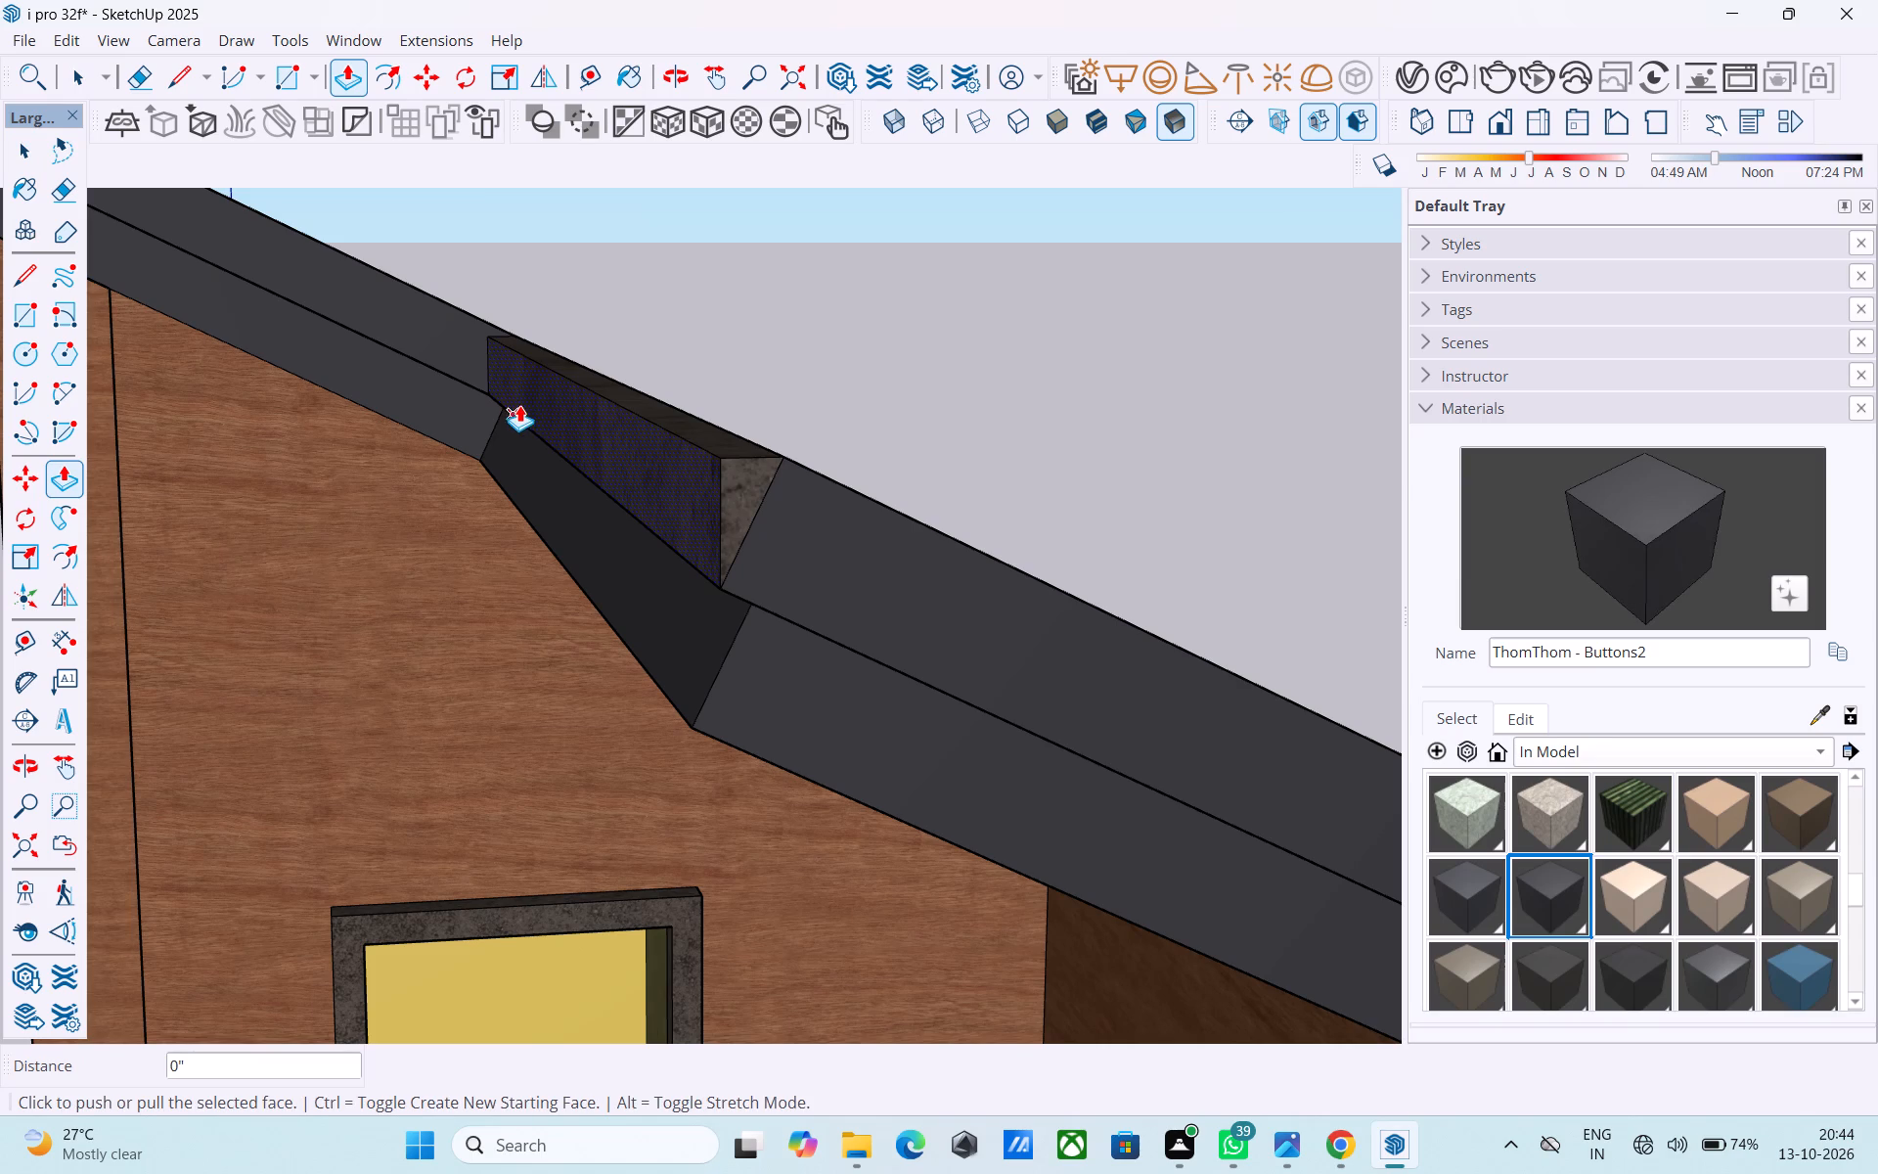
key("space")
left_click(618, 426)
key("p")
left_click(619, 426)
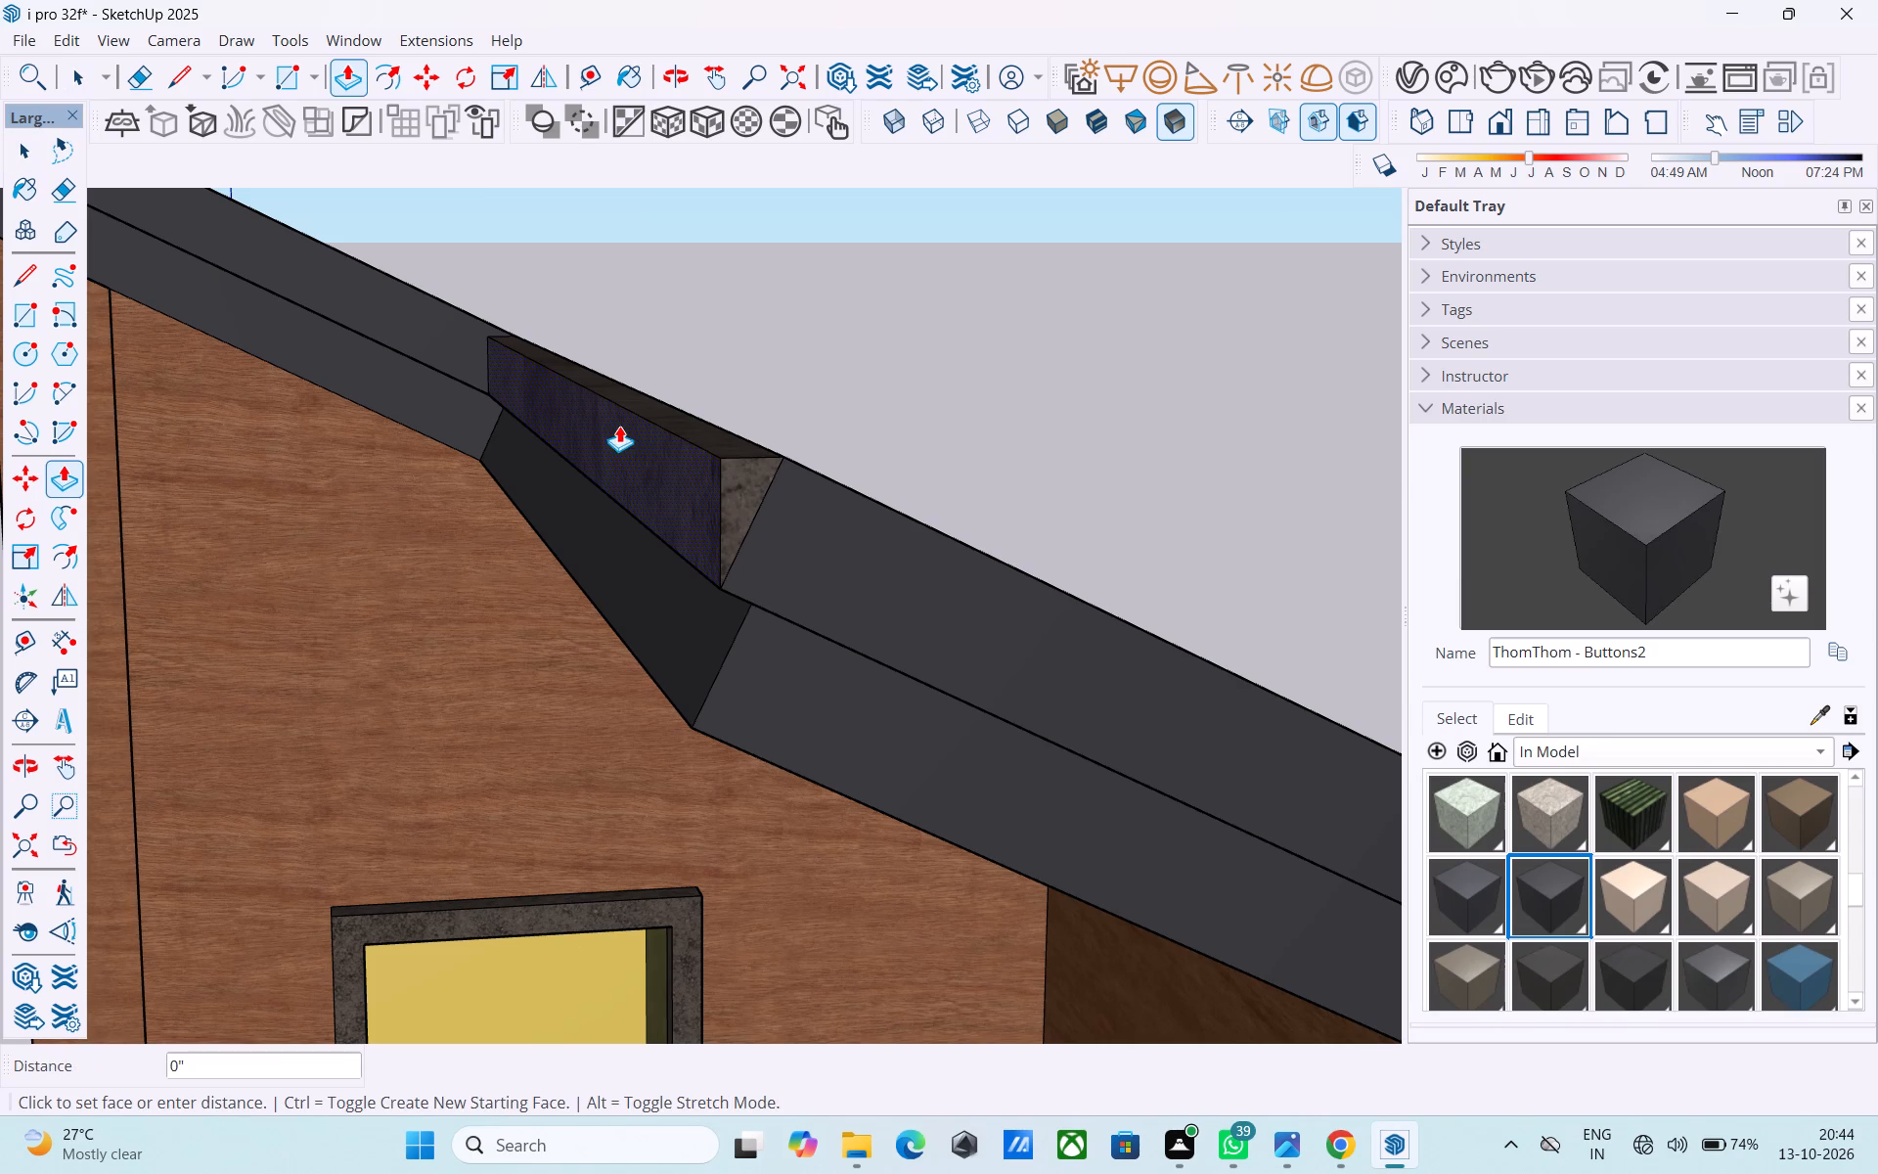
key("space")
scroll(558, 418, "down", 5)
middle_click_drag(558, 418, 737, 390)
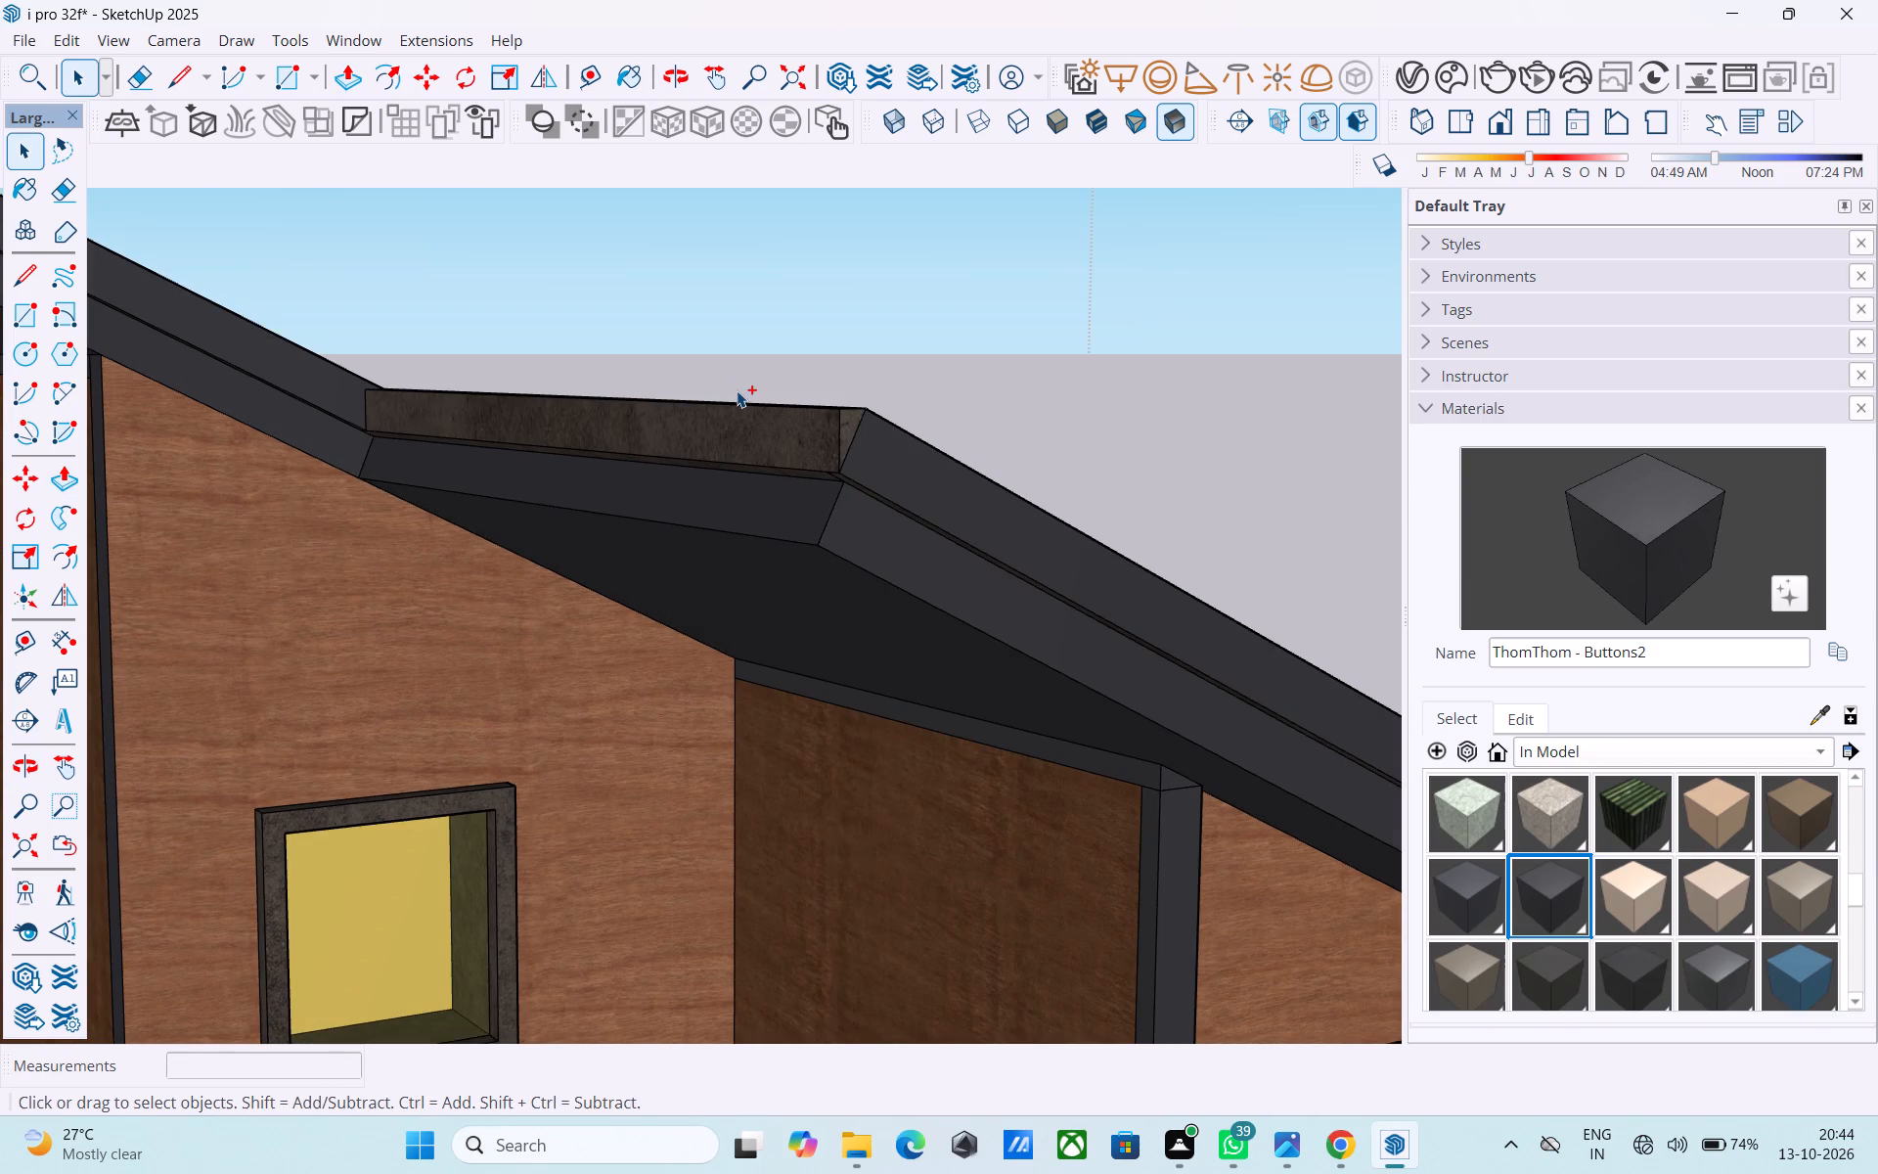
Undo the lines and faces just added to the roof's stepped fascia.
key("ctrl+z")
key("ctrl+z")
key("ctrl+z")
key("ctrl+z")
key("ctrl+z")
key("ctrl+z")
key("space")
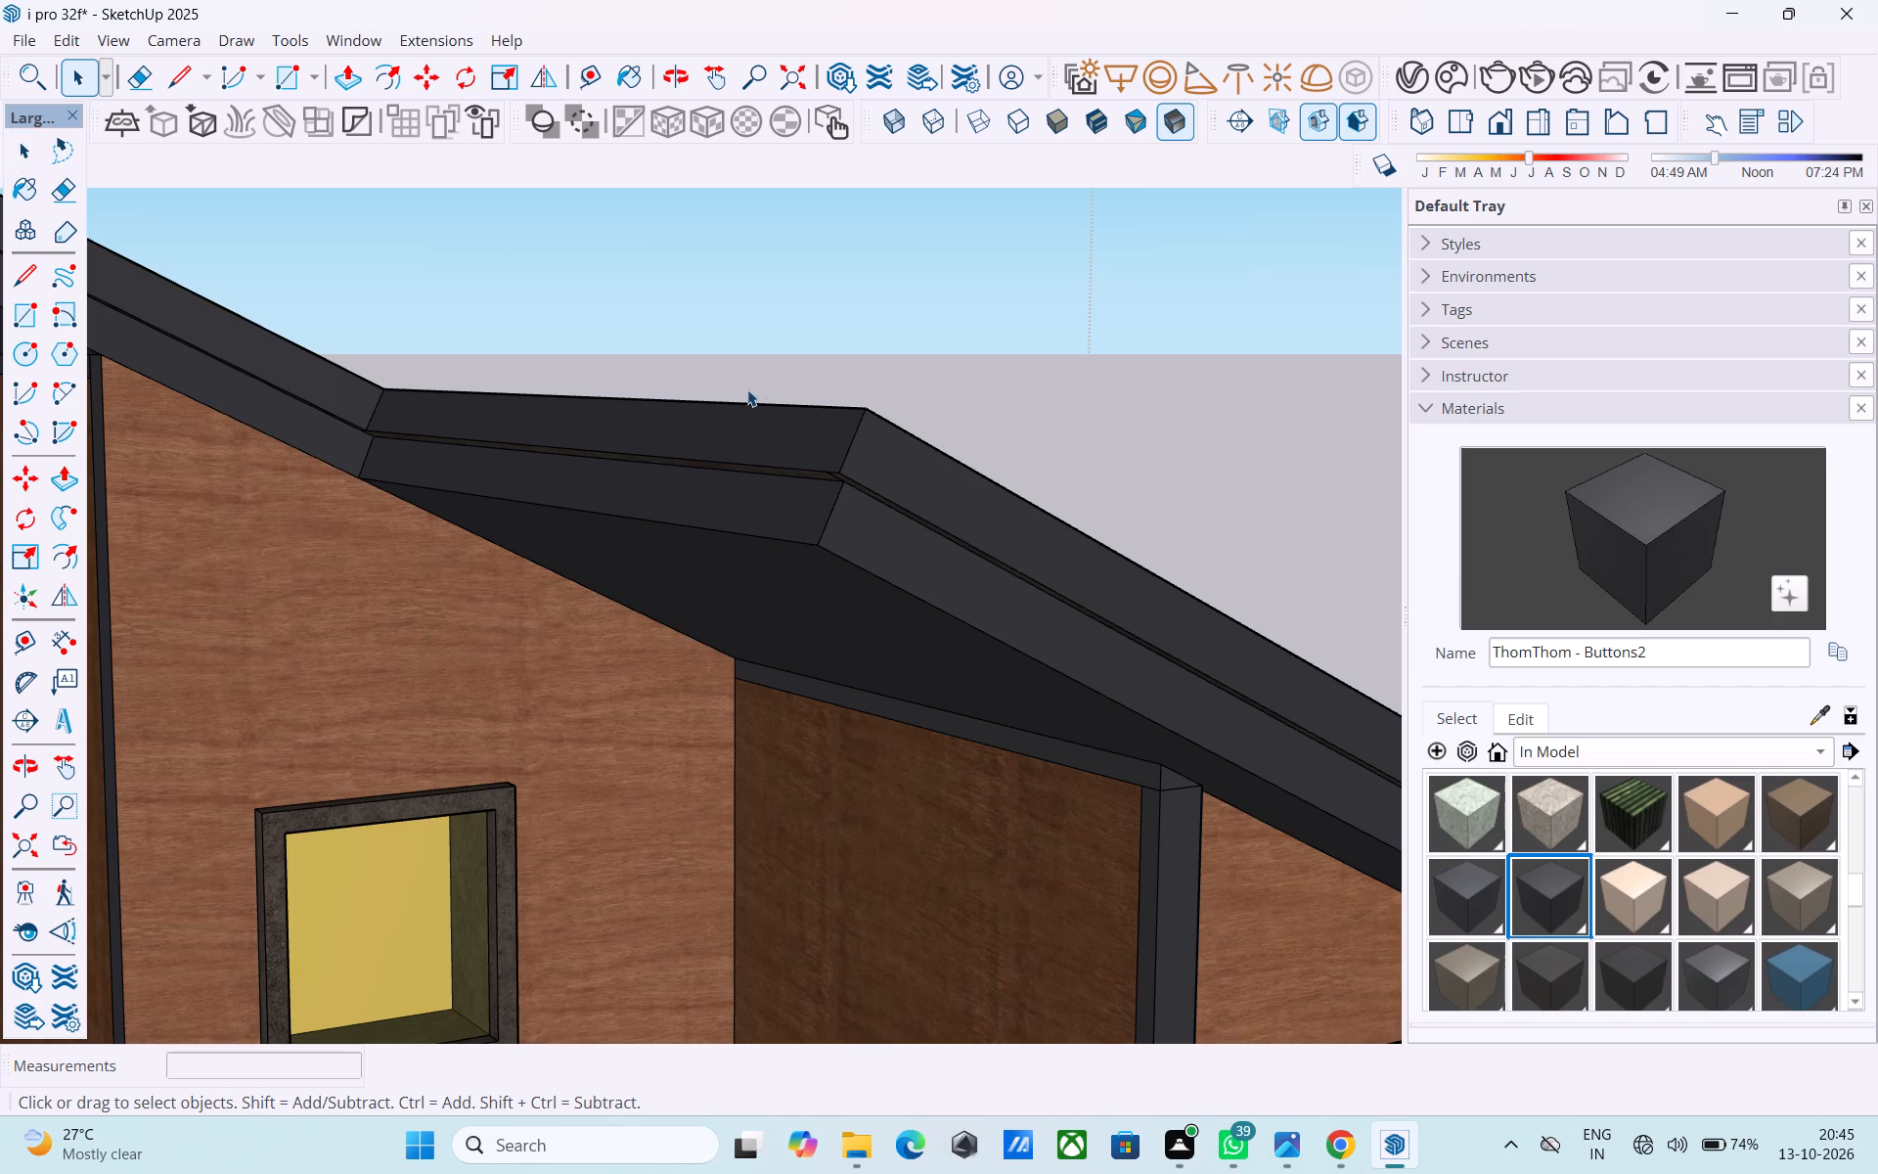
Clear the selection and save the model with the stepped fascia in view.
left_click(922, 348)
middle_click_drag(923, 347, 790, 378)
scroll(917, 348, "up", 1)
key("ctrl+s")
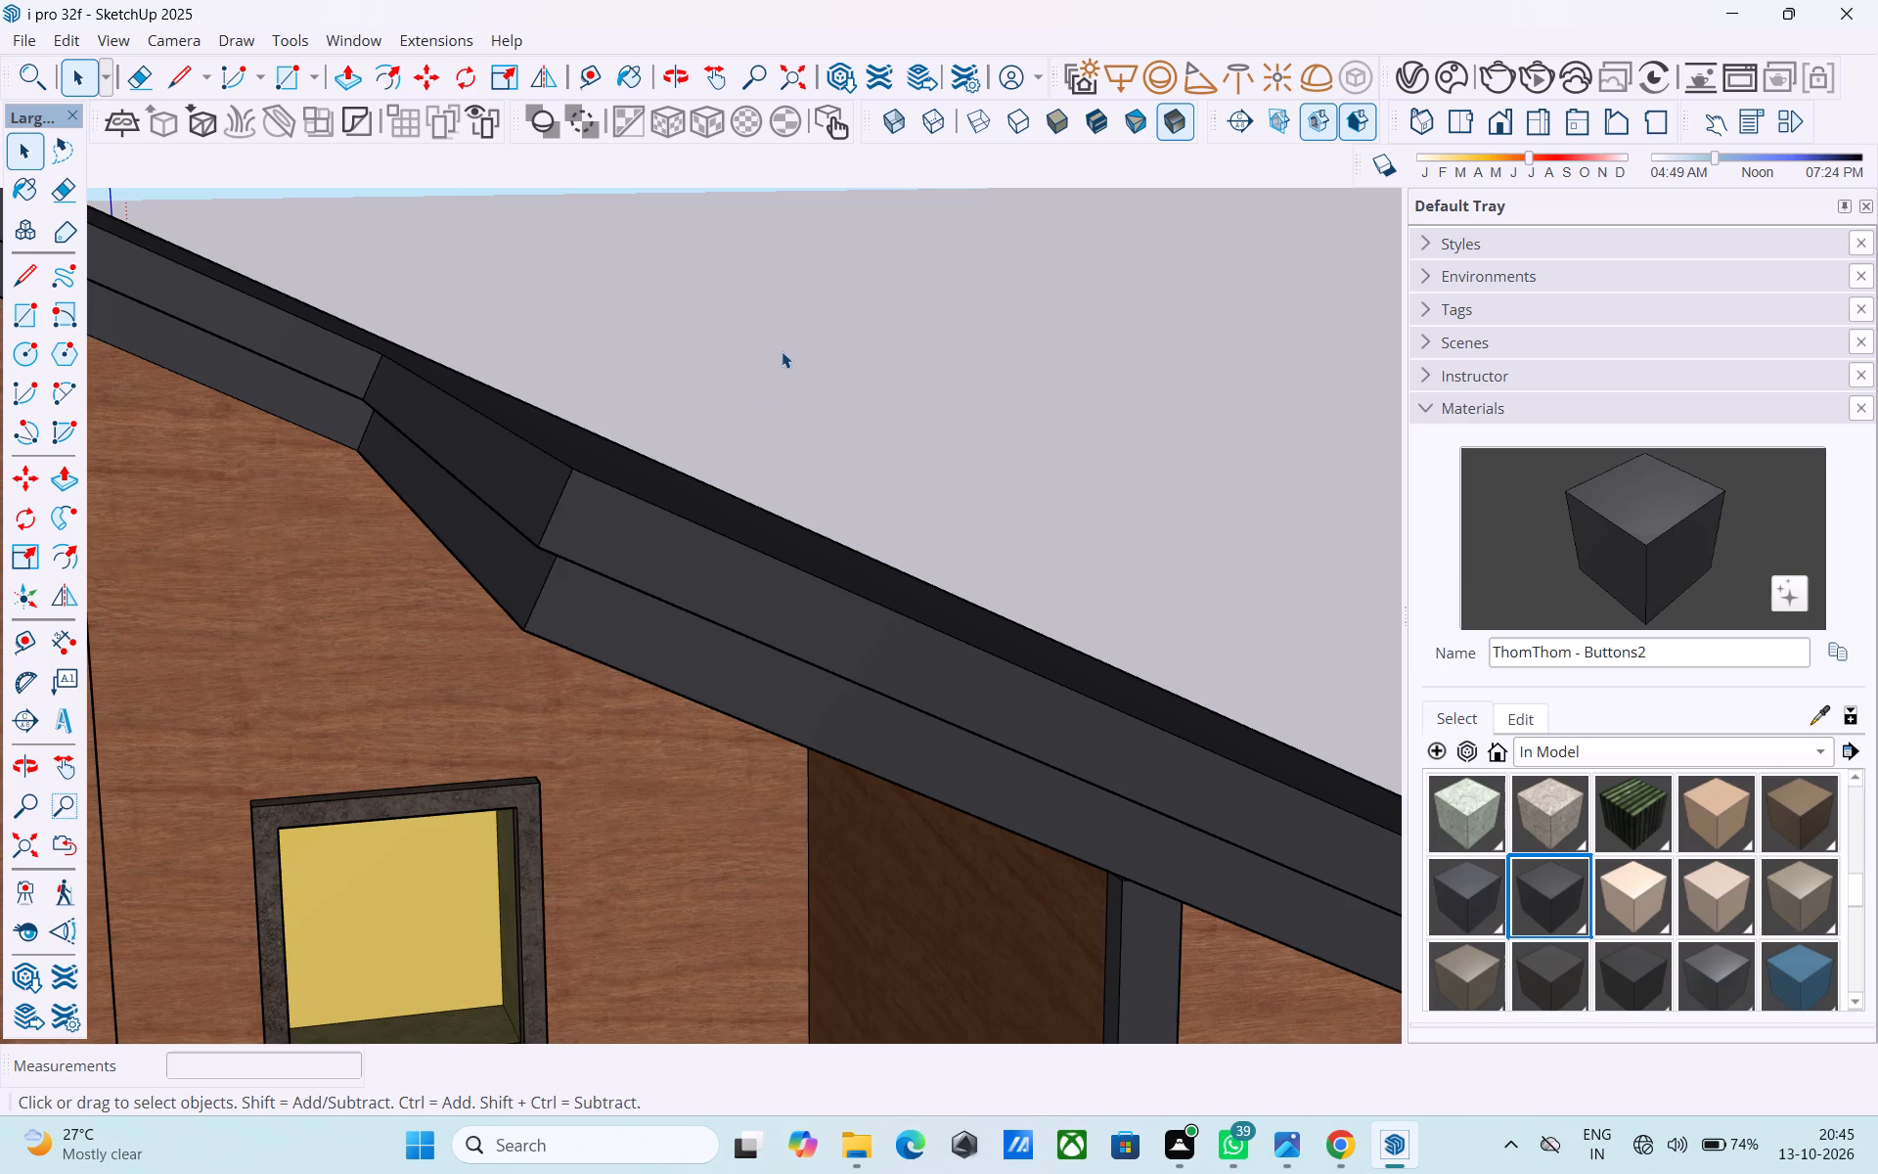
Save the model again while checking the whole roof outline and its stepped edges from above.
scroll(770, 386, "down", 7)
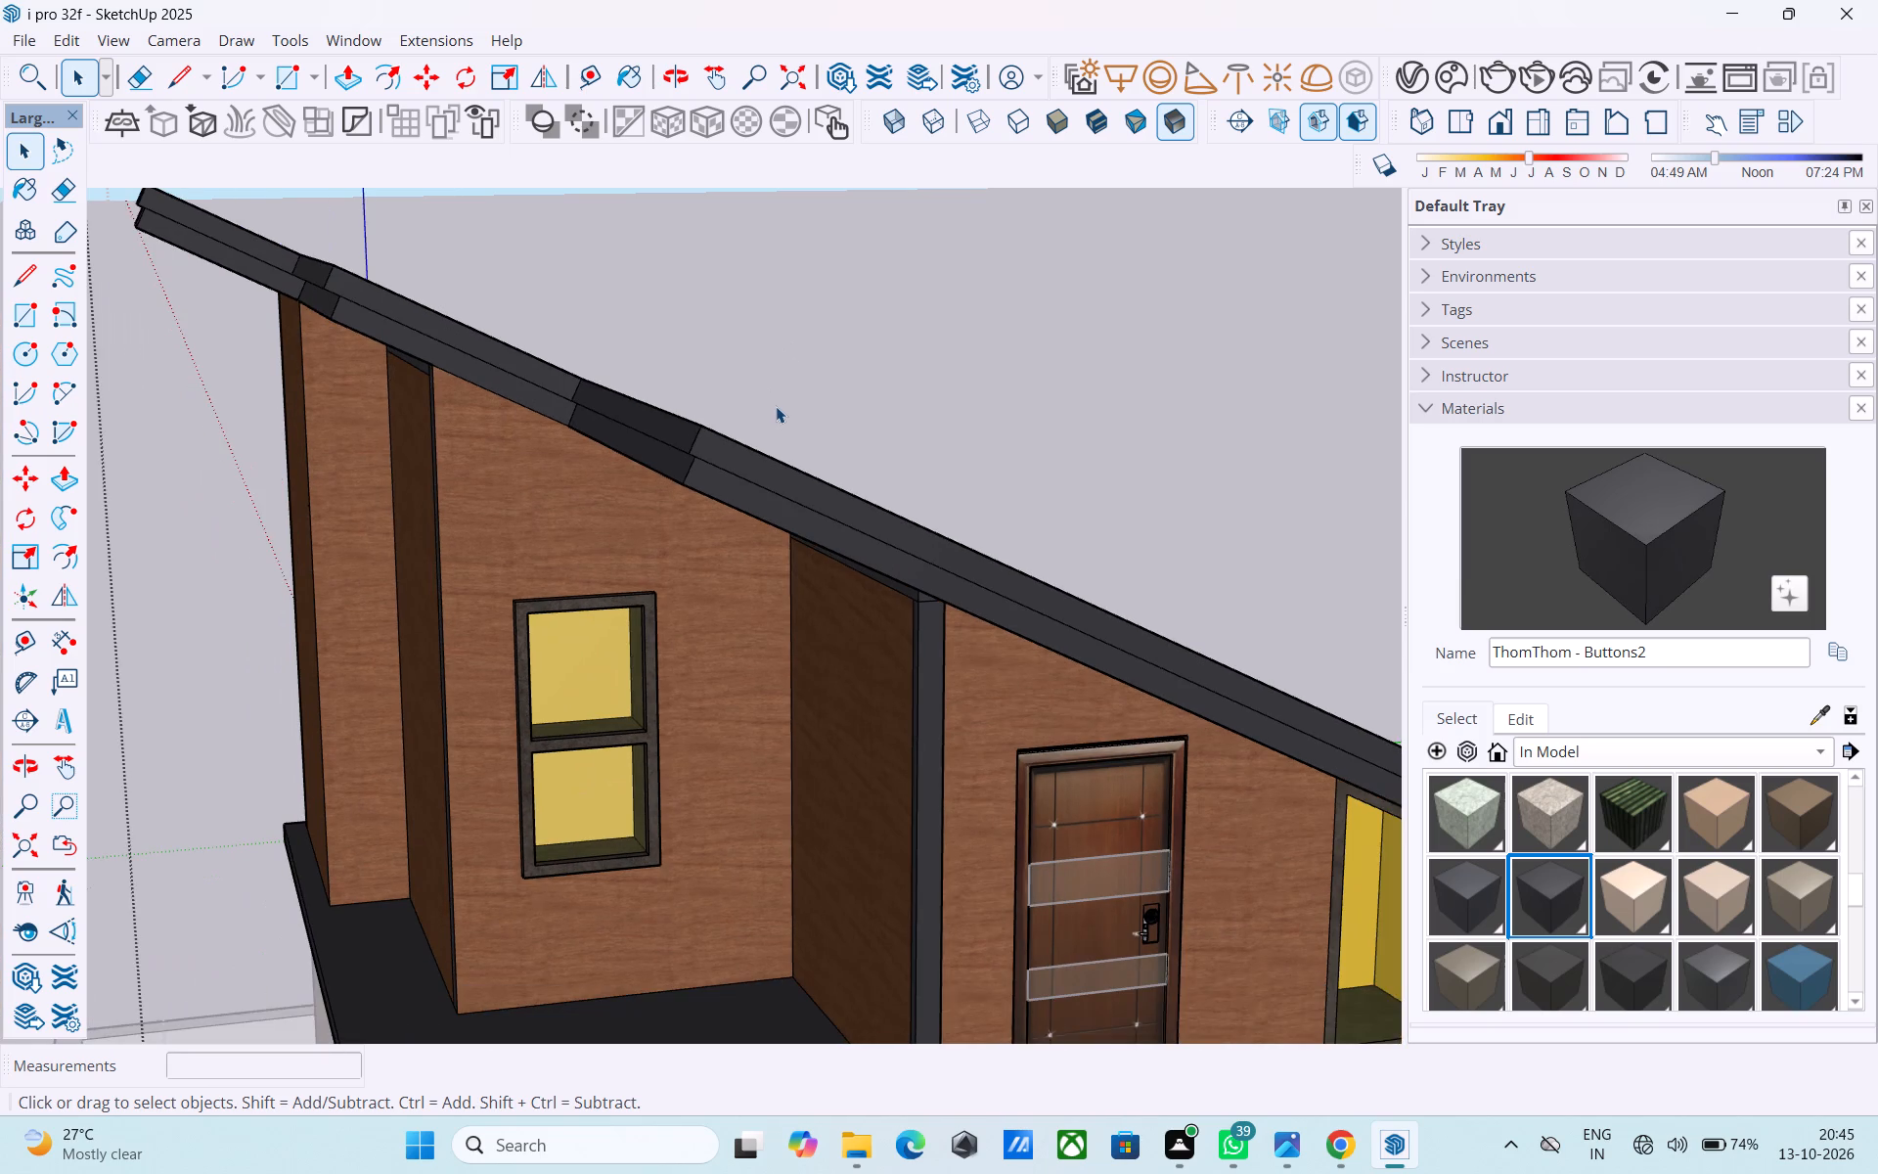
scroll(780, 406, "down", 4)
middle_click_drag(780, 406, 583, 740)
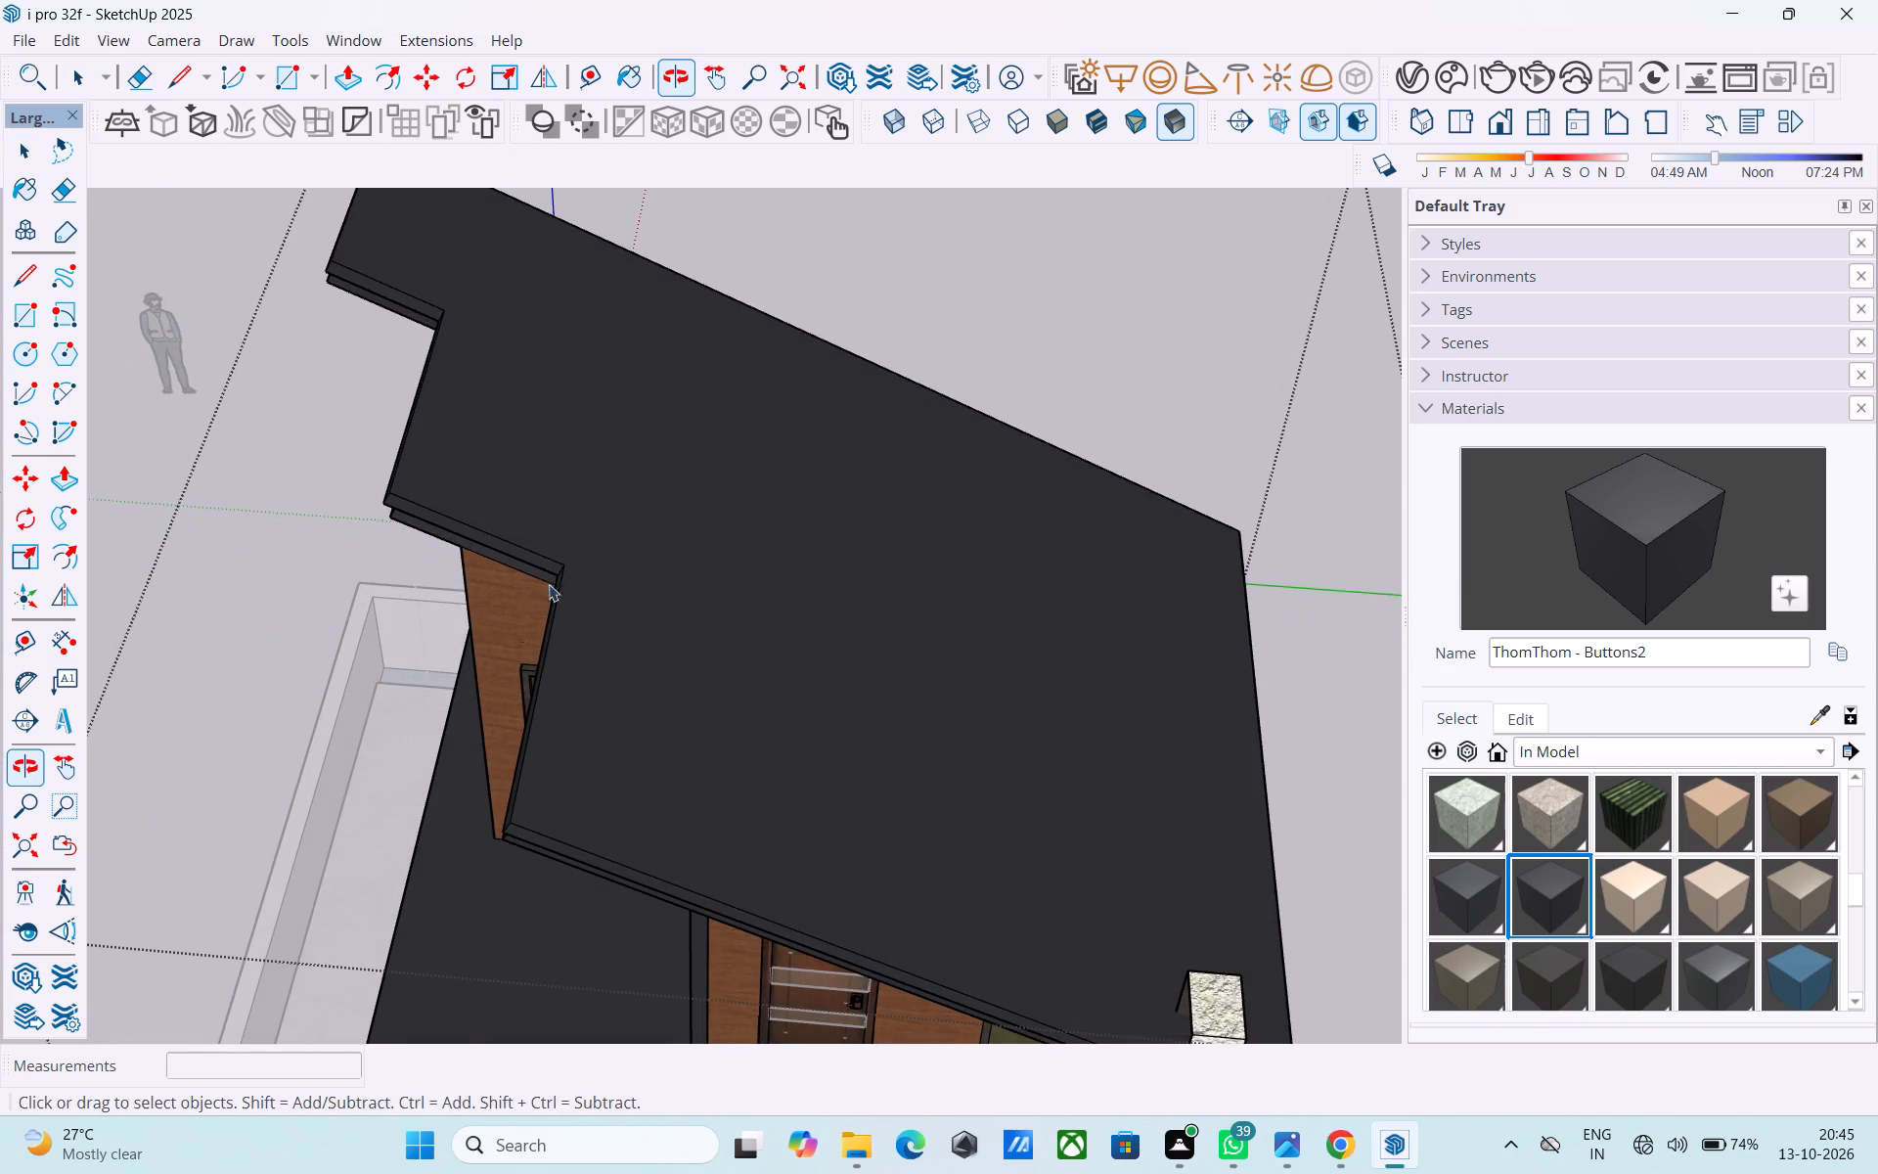
middle_click_drag(498, 500, 970, 436)
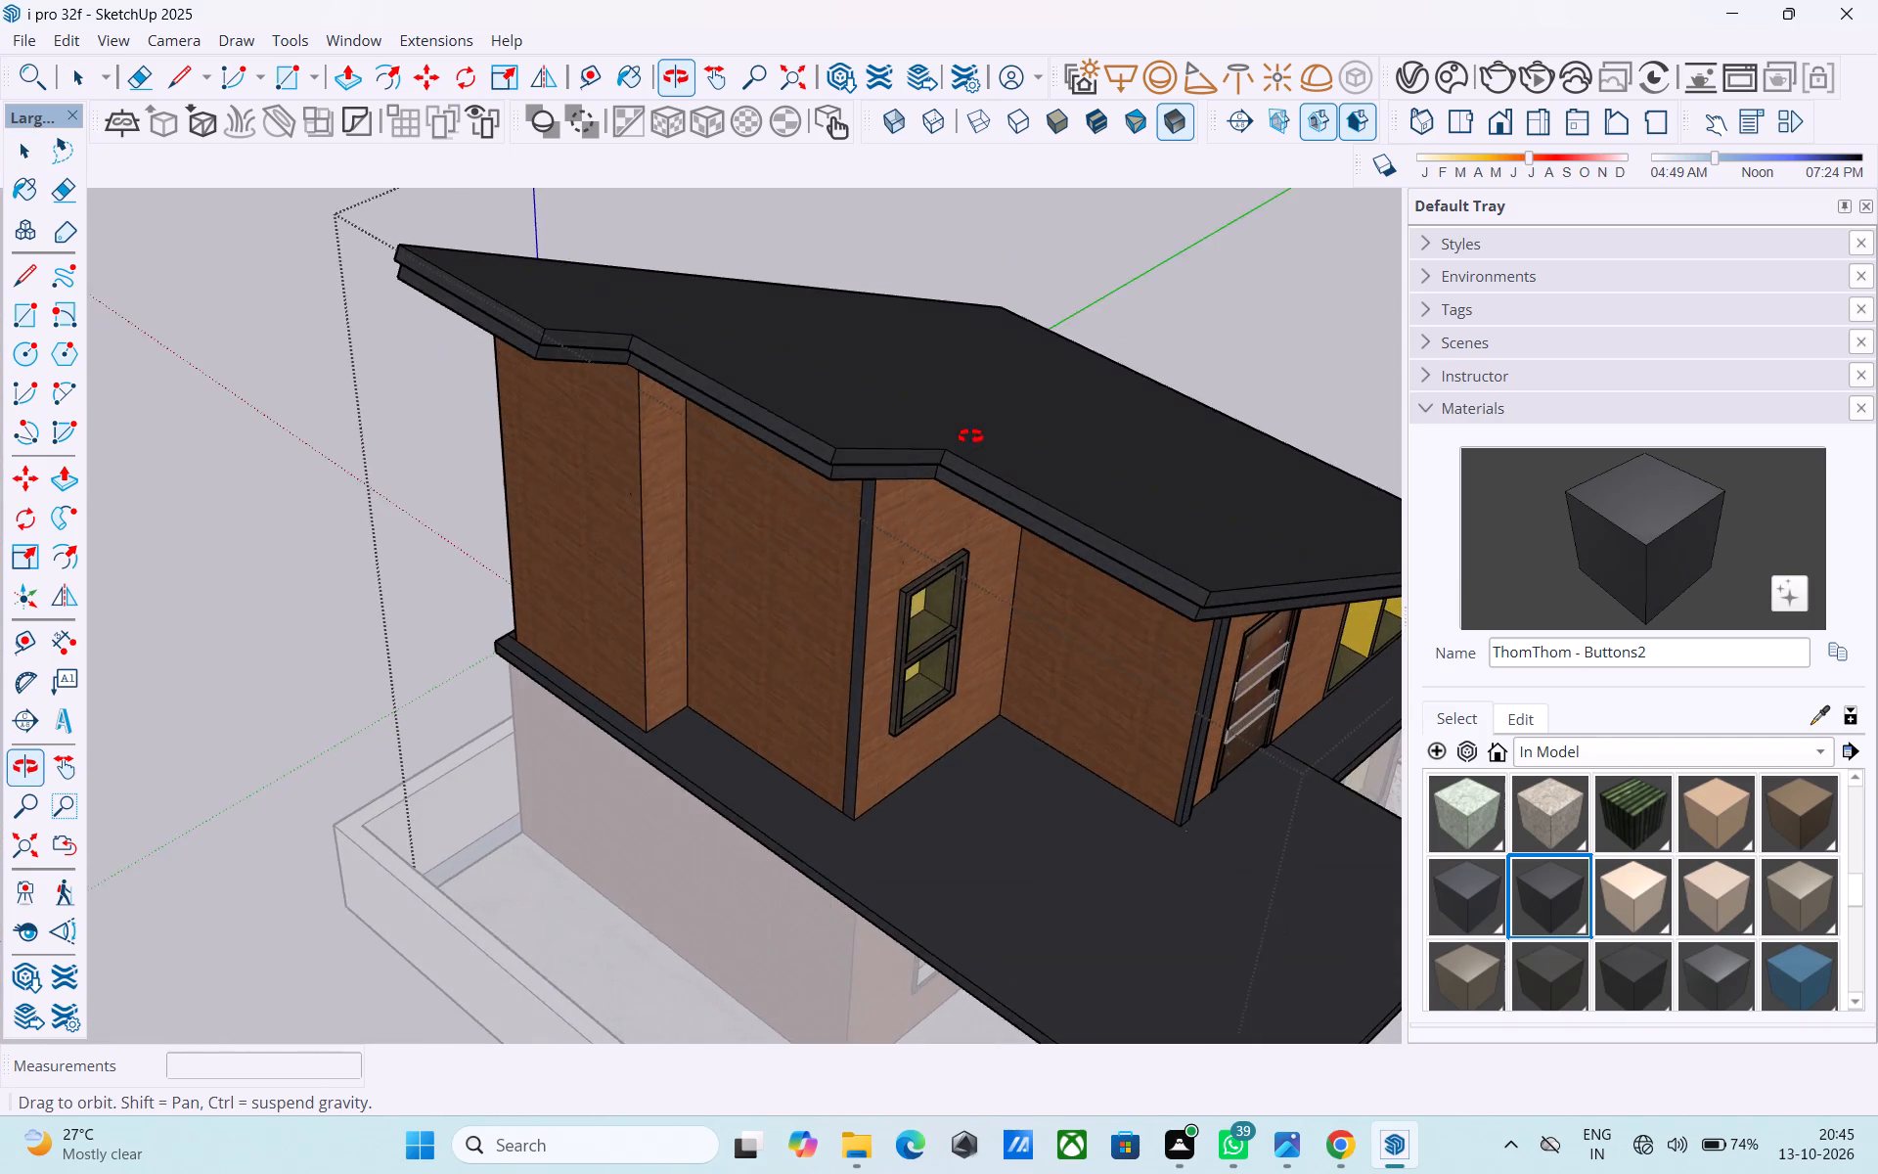
middle_click_drag(970, 436, 829, 436)
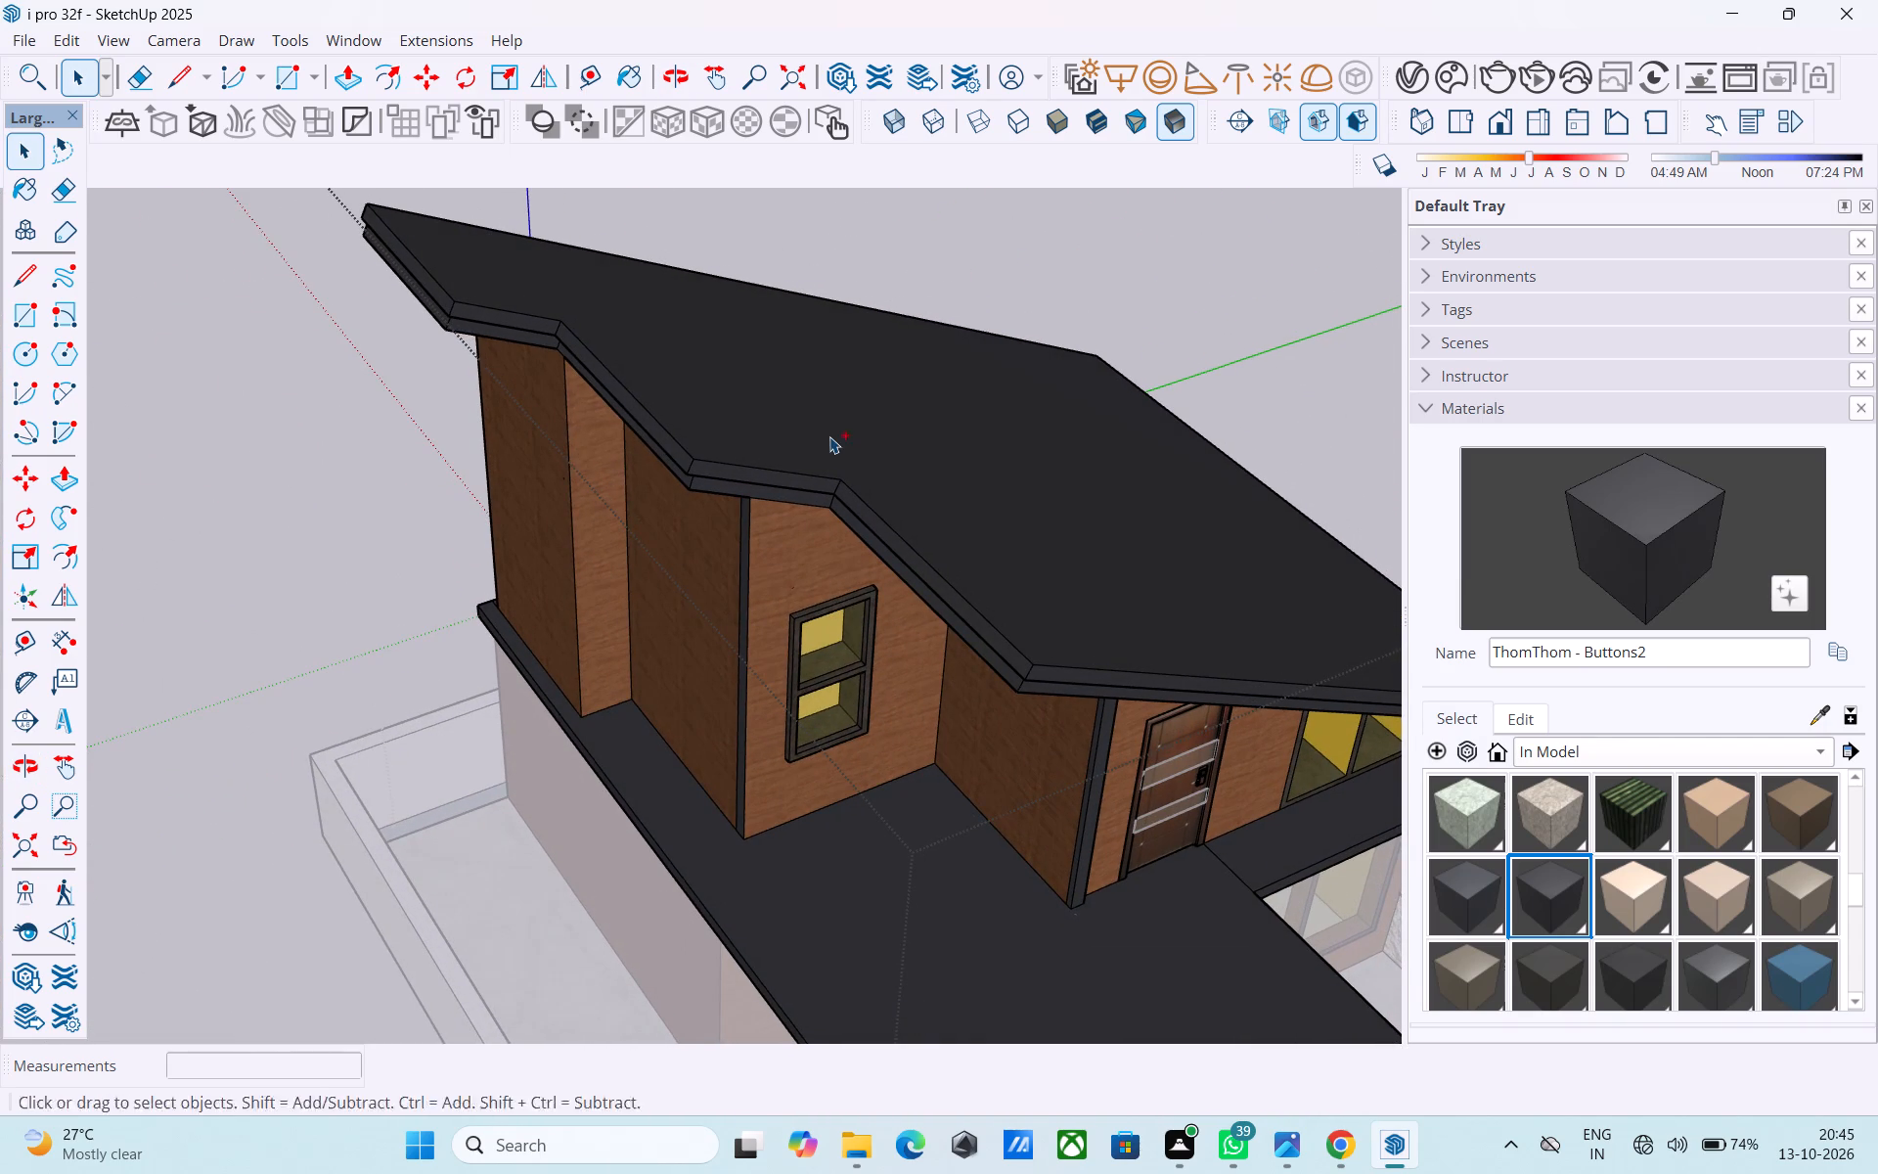
key("ctrl+s")
key("space")
Close the open house group and bring the full front of the house and boundary wall into view.
middle_click_drag(852, 519, 723, 292)
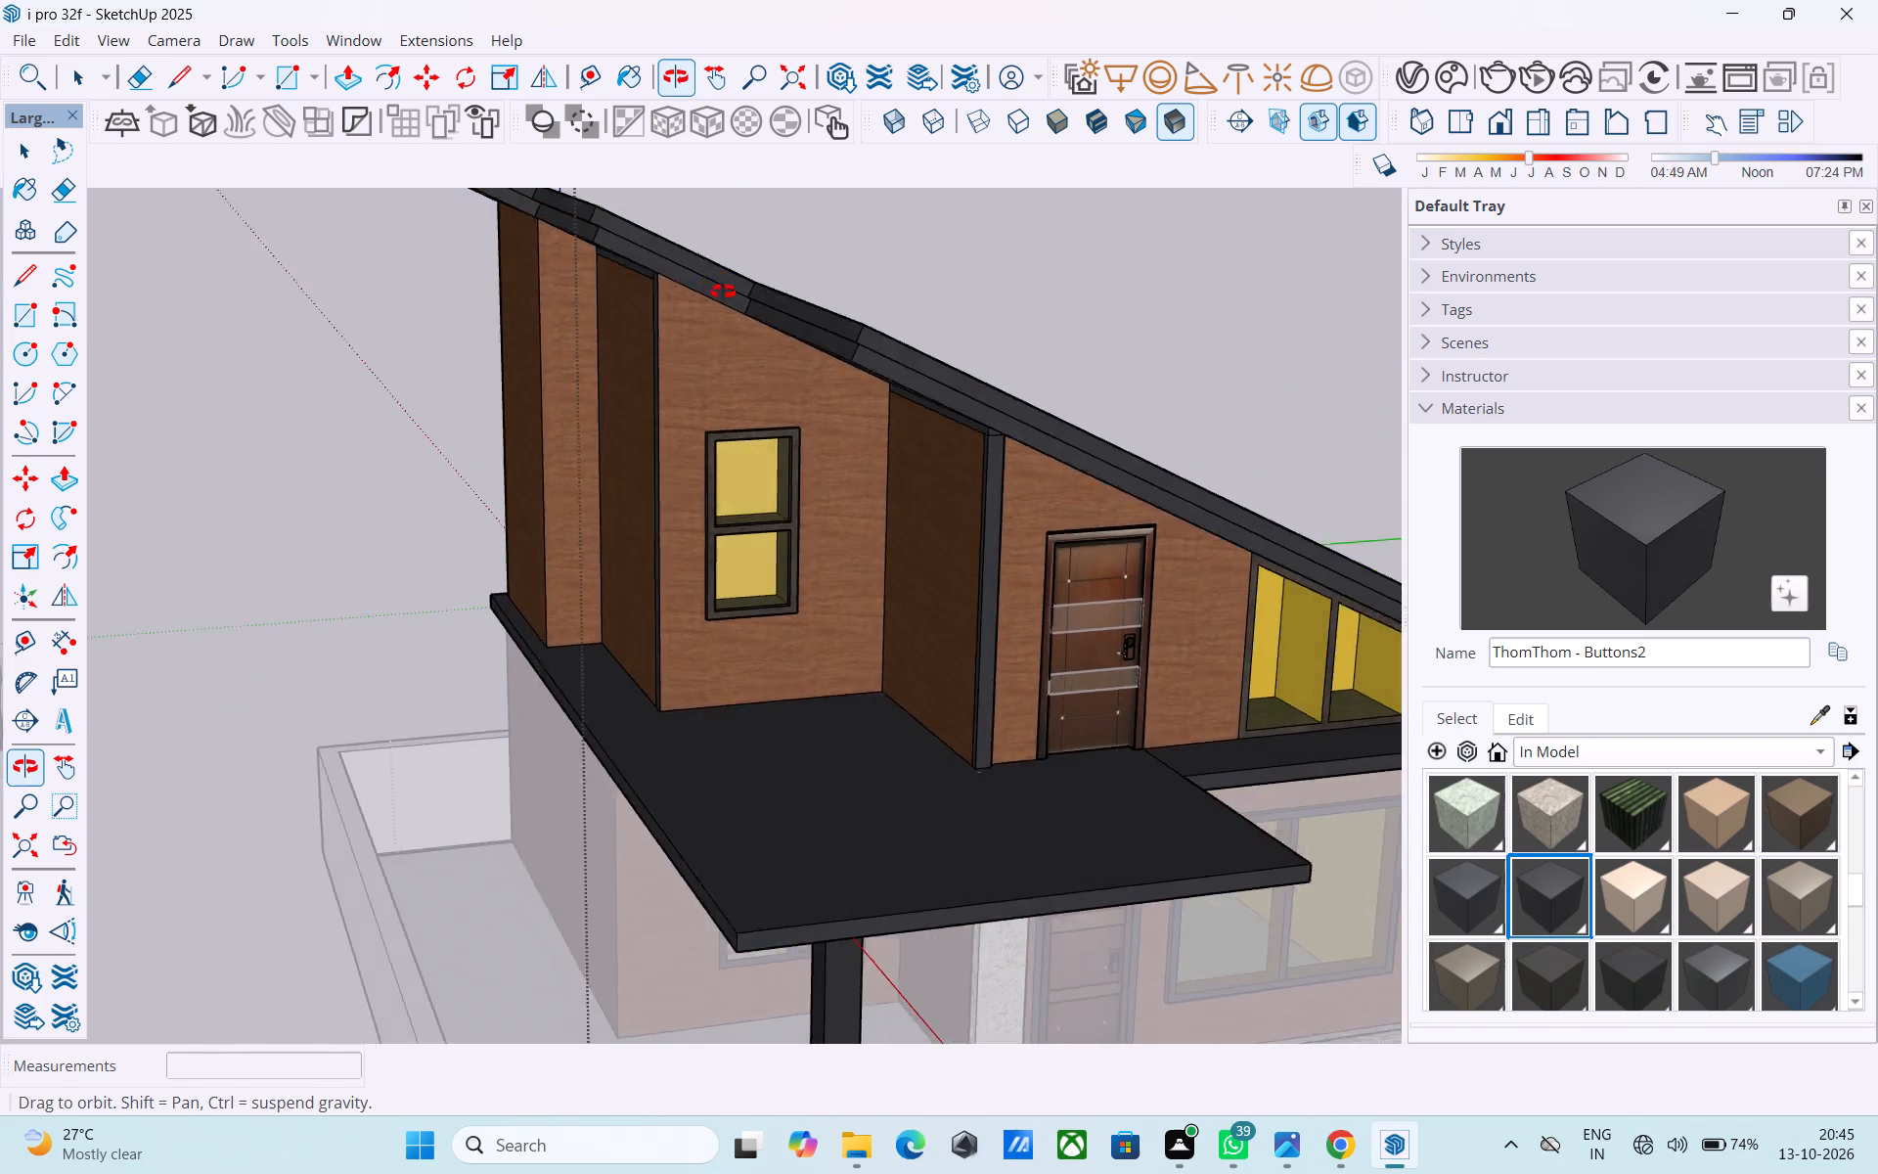
middle_click_drag(723, 292, 698, 262)
scroll(648, 342, "down", 7)
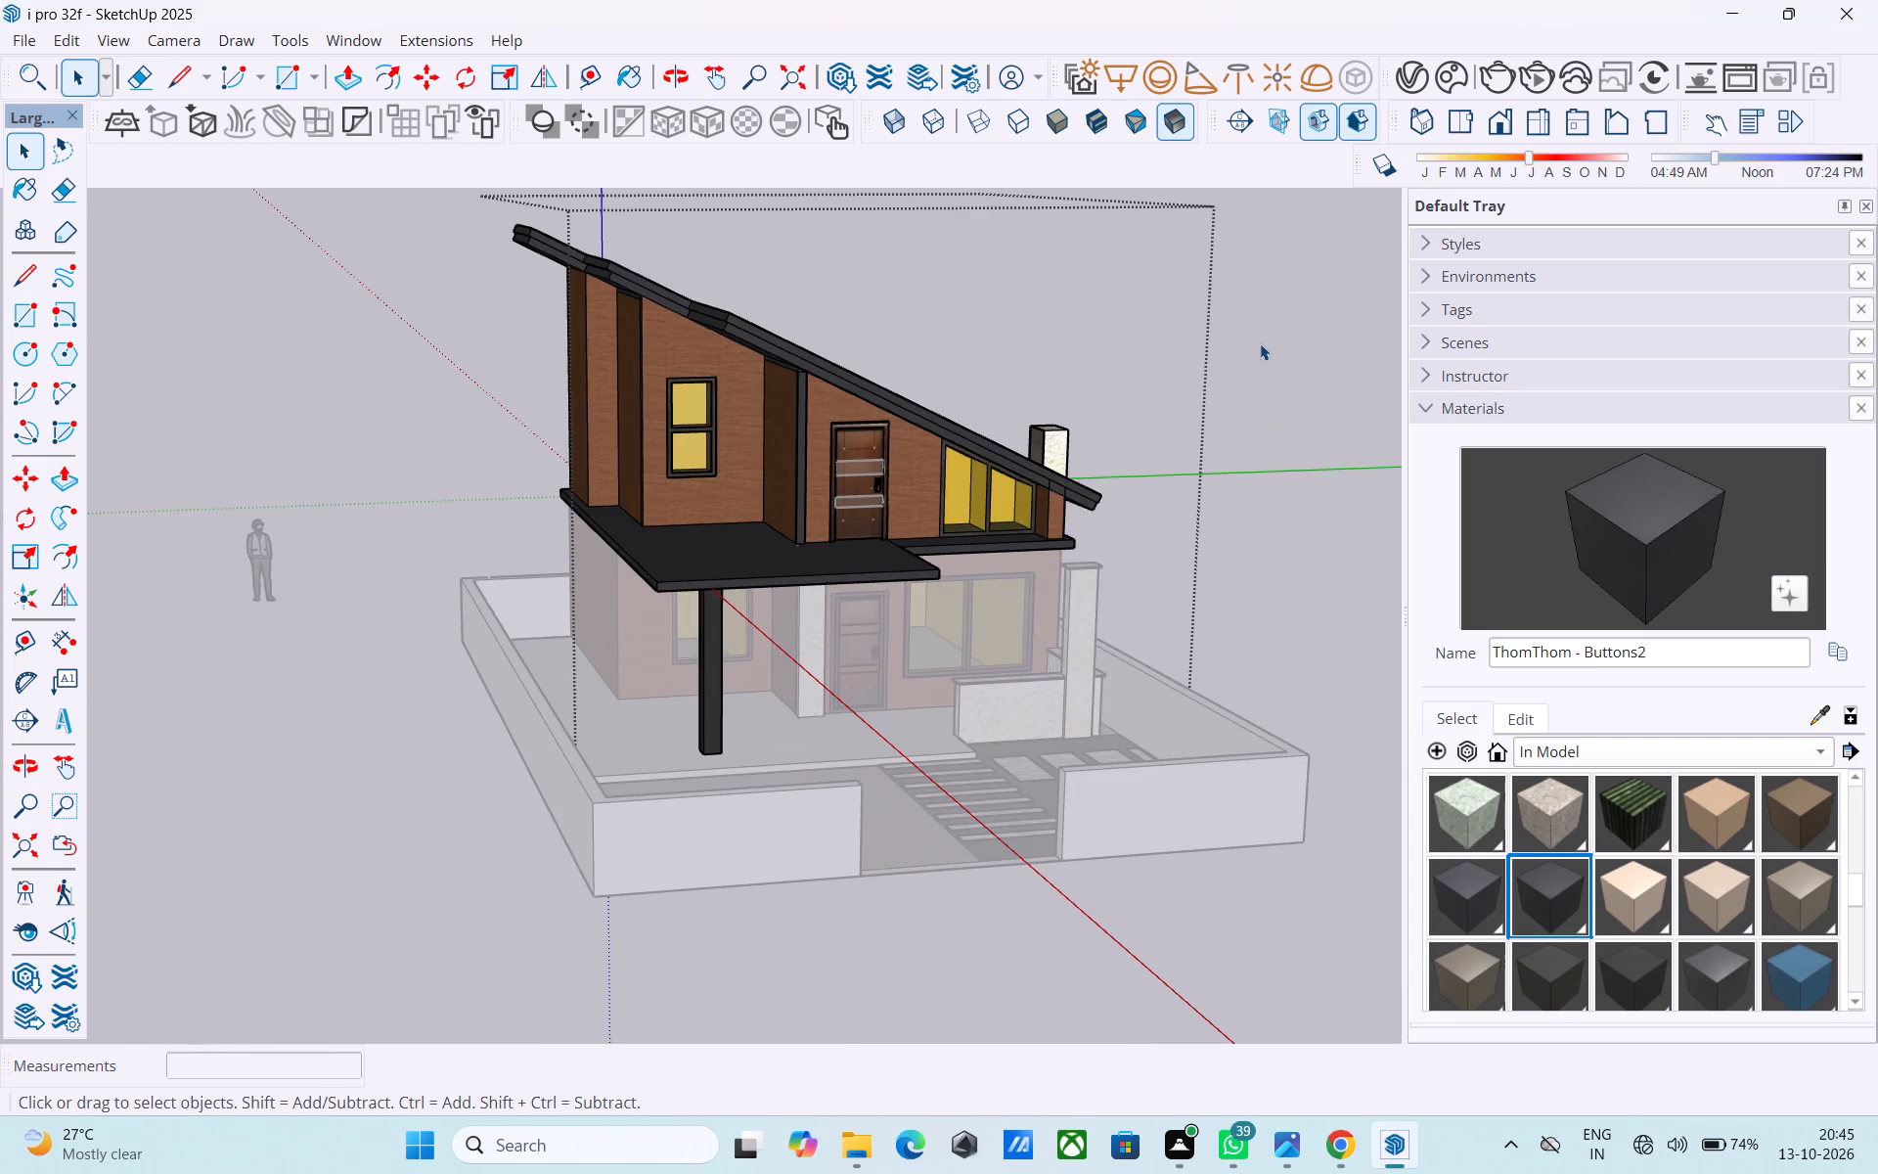
left_click(1260, 343)
middle_click_drag(1224, 363, 1180, 371)
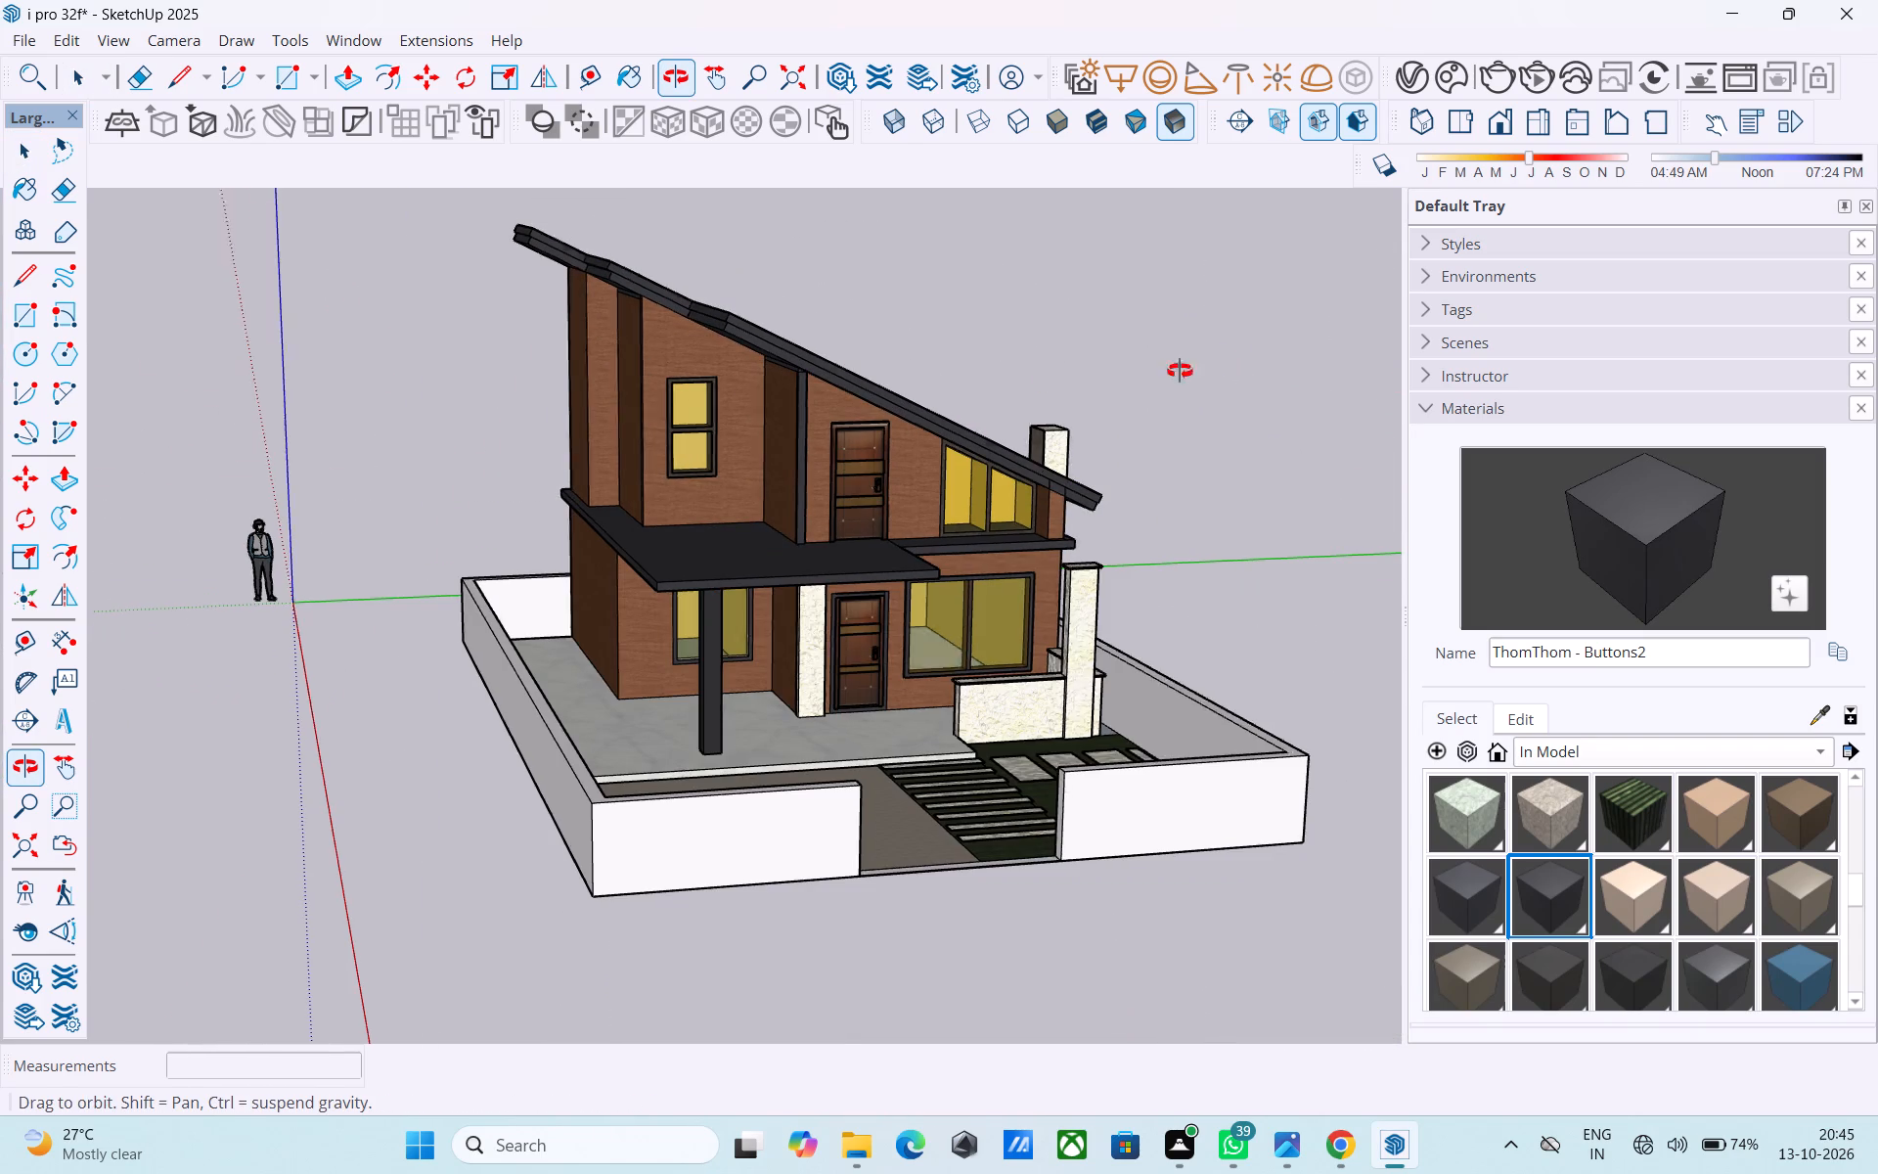
middle_click_drag(1180, 371, 1028, 385)
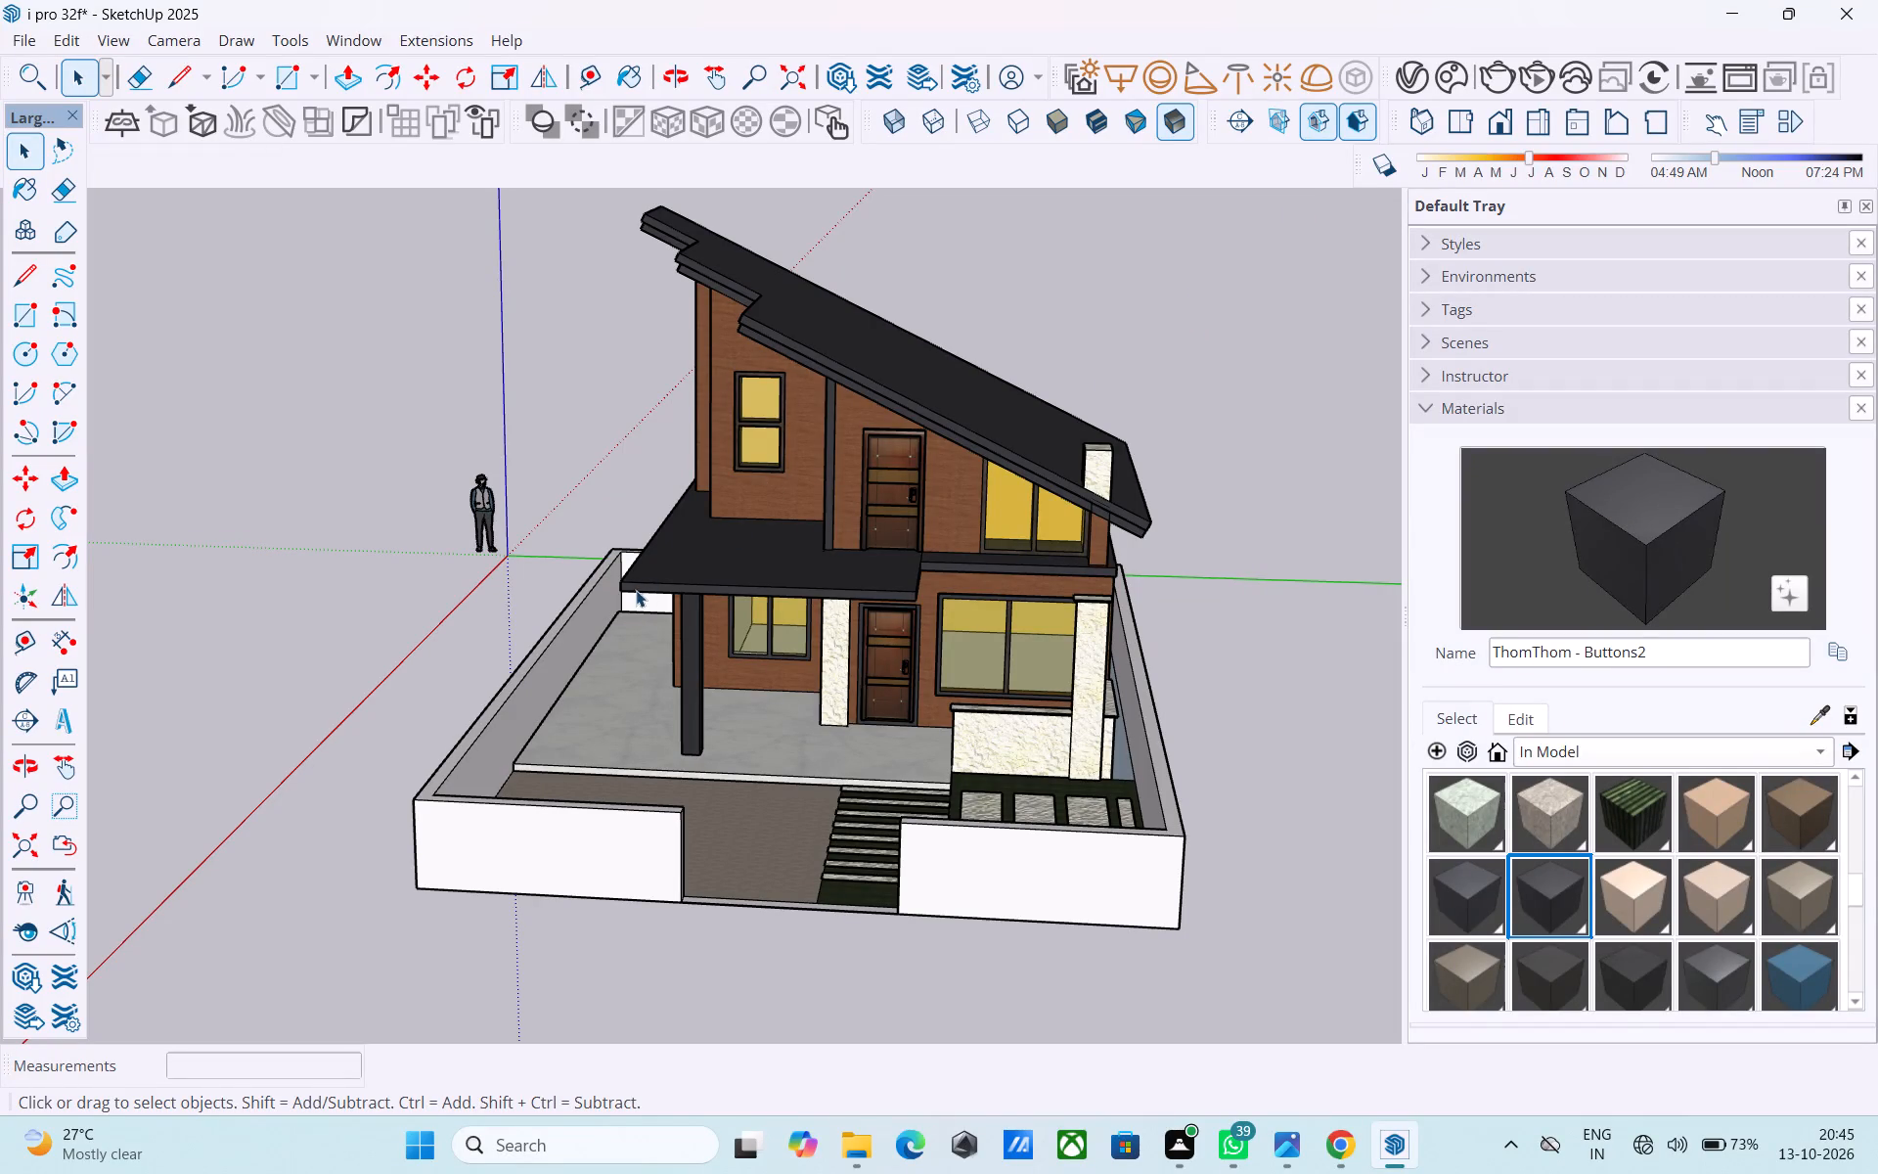
Paint the boundary wall's outer side face and the front section beside the driveway with Marble_07_1K from the Stone materials.
scroll(1705, 859, "down", 2)
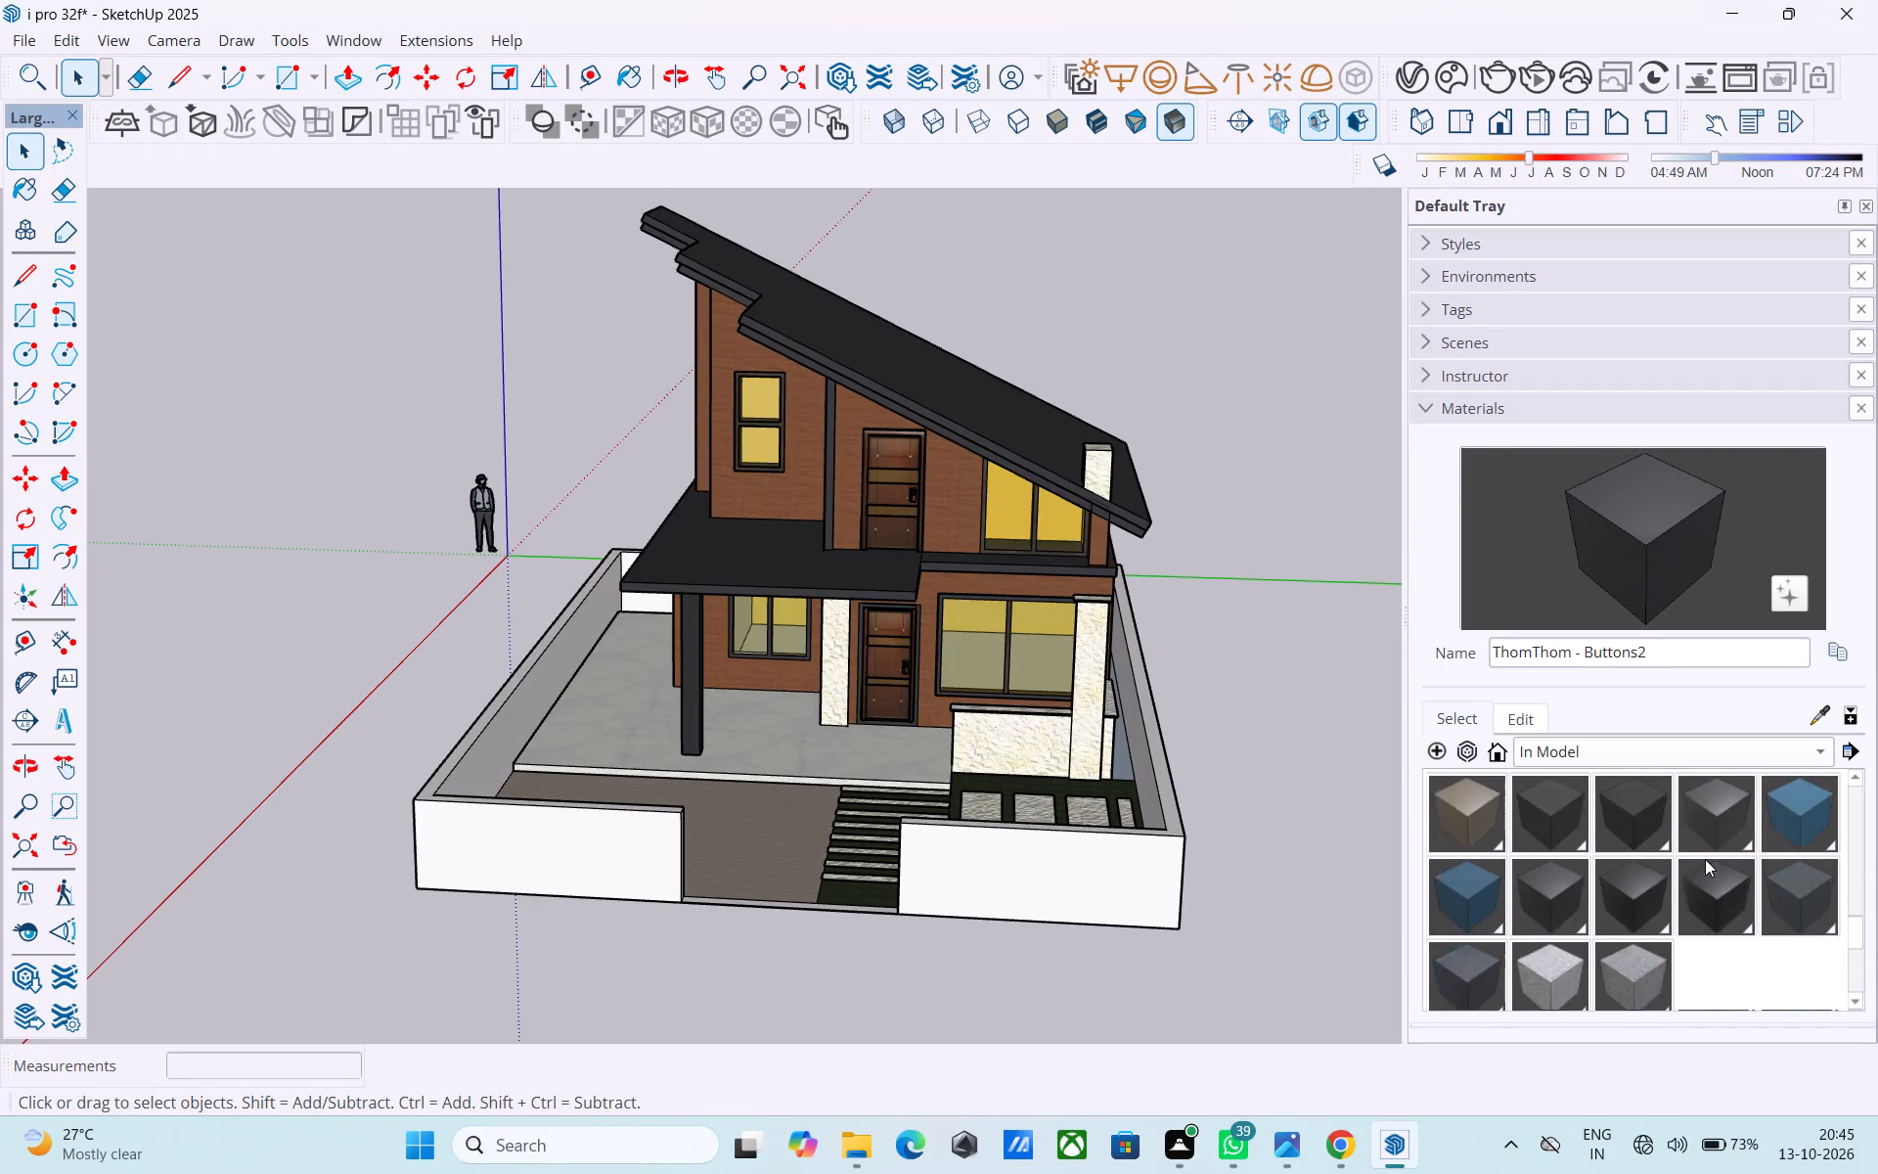
scroll(1705, 859, "down", 1)
scroll(1705, 859, "up", 4)
left_click(1670, 746)
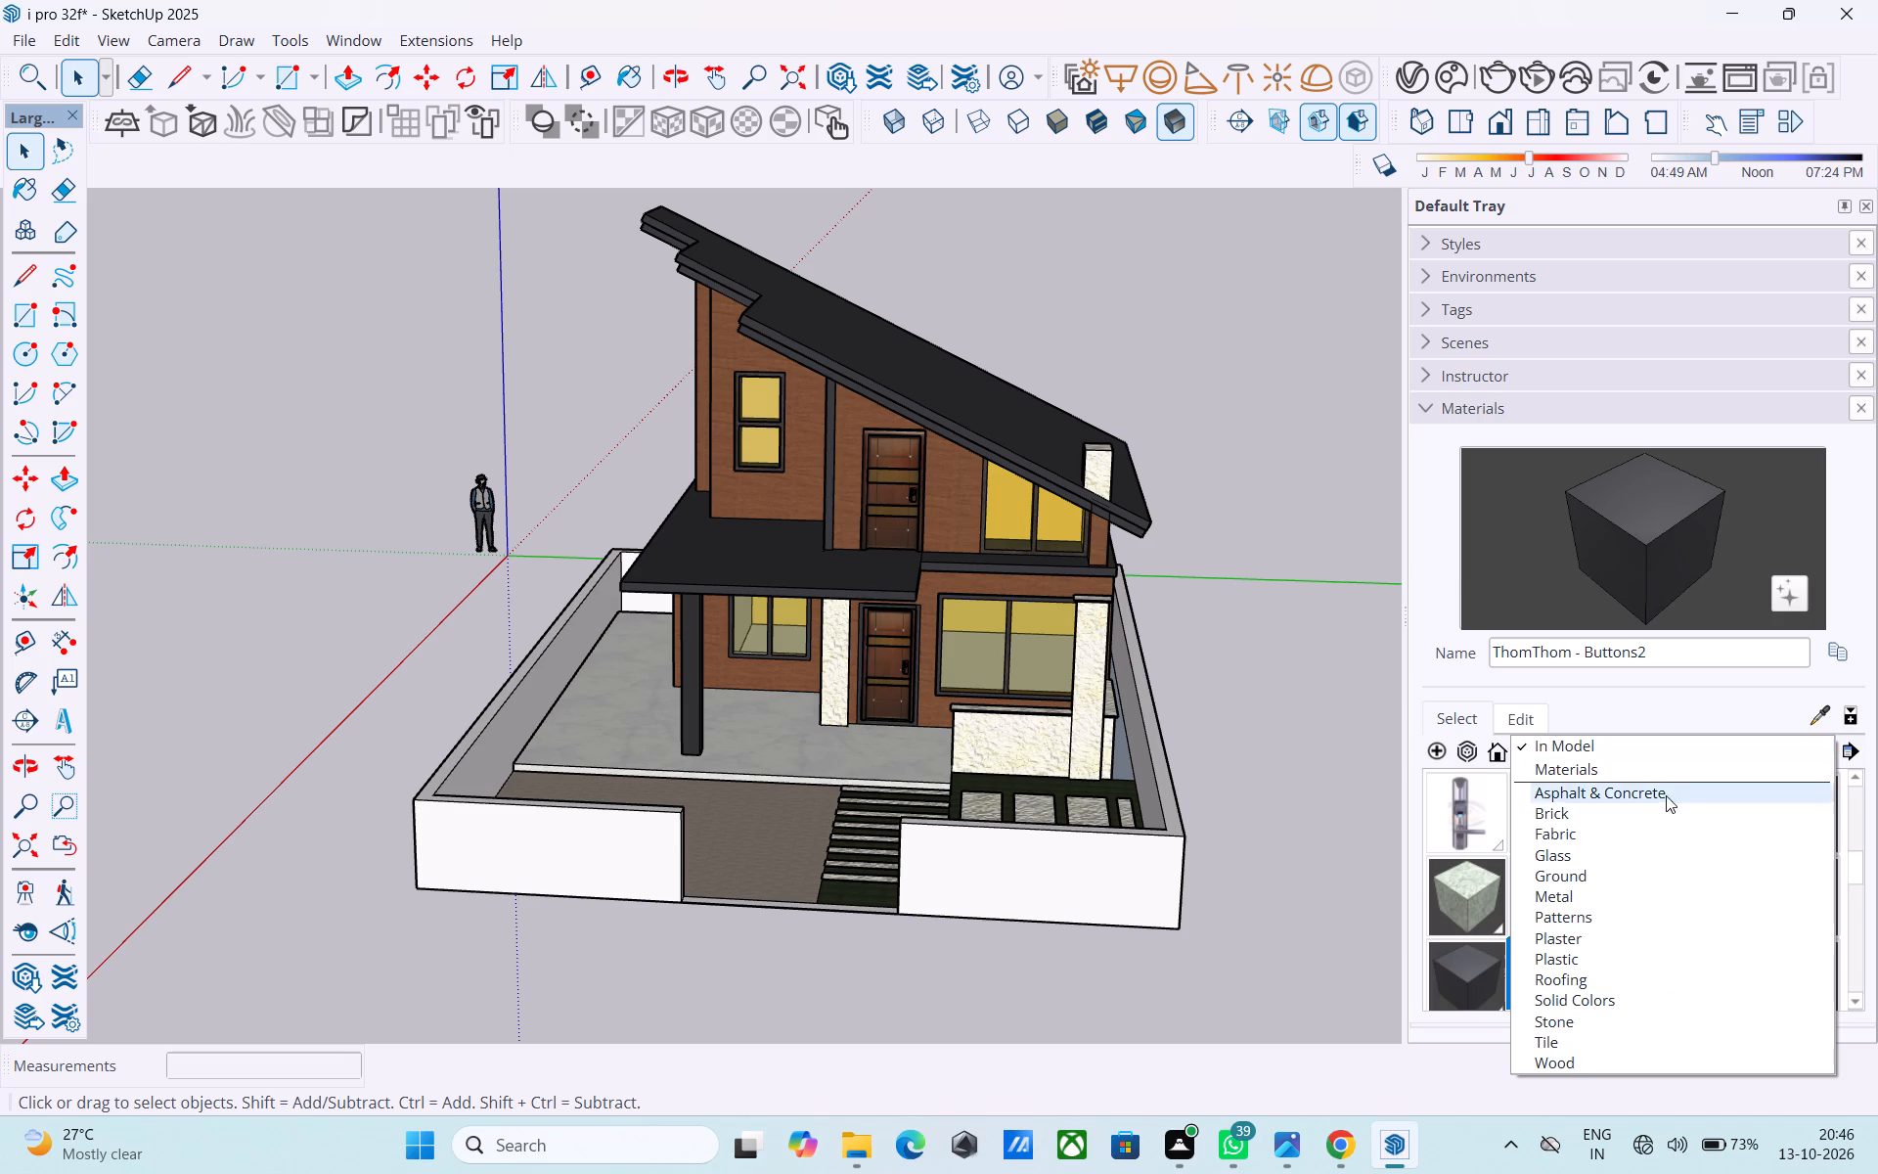
left_click(1686, 1017)
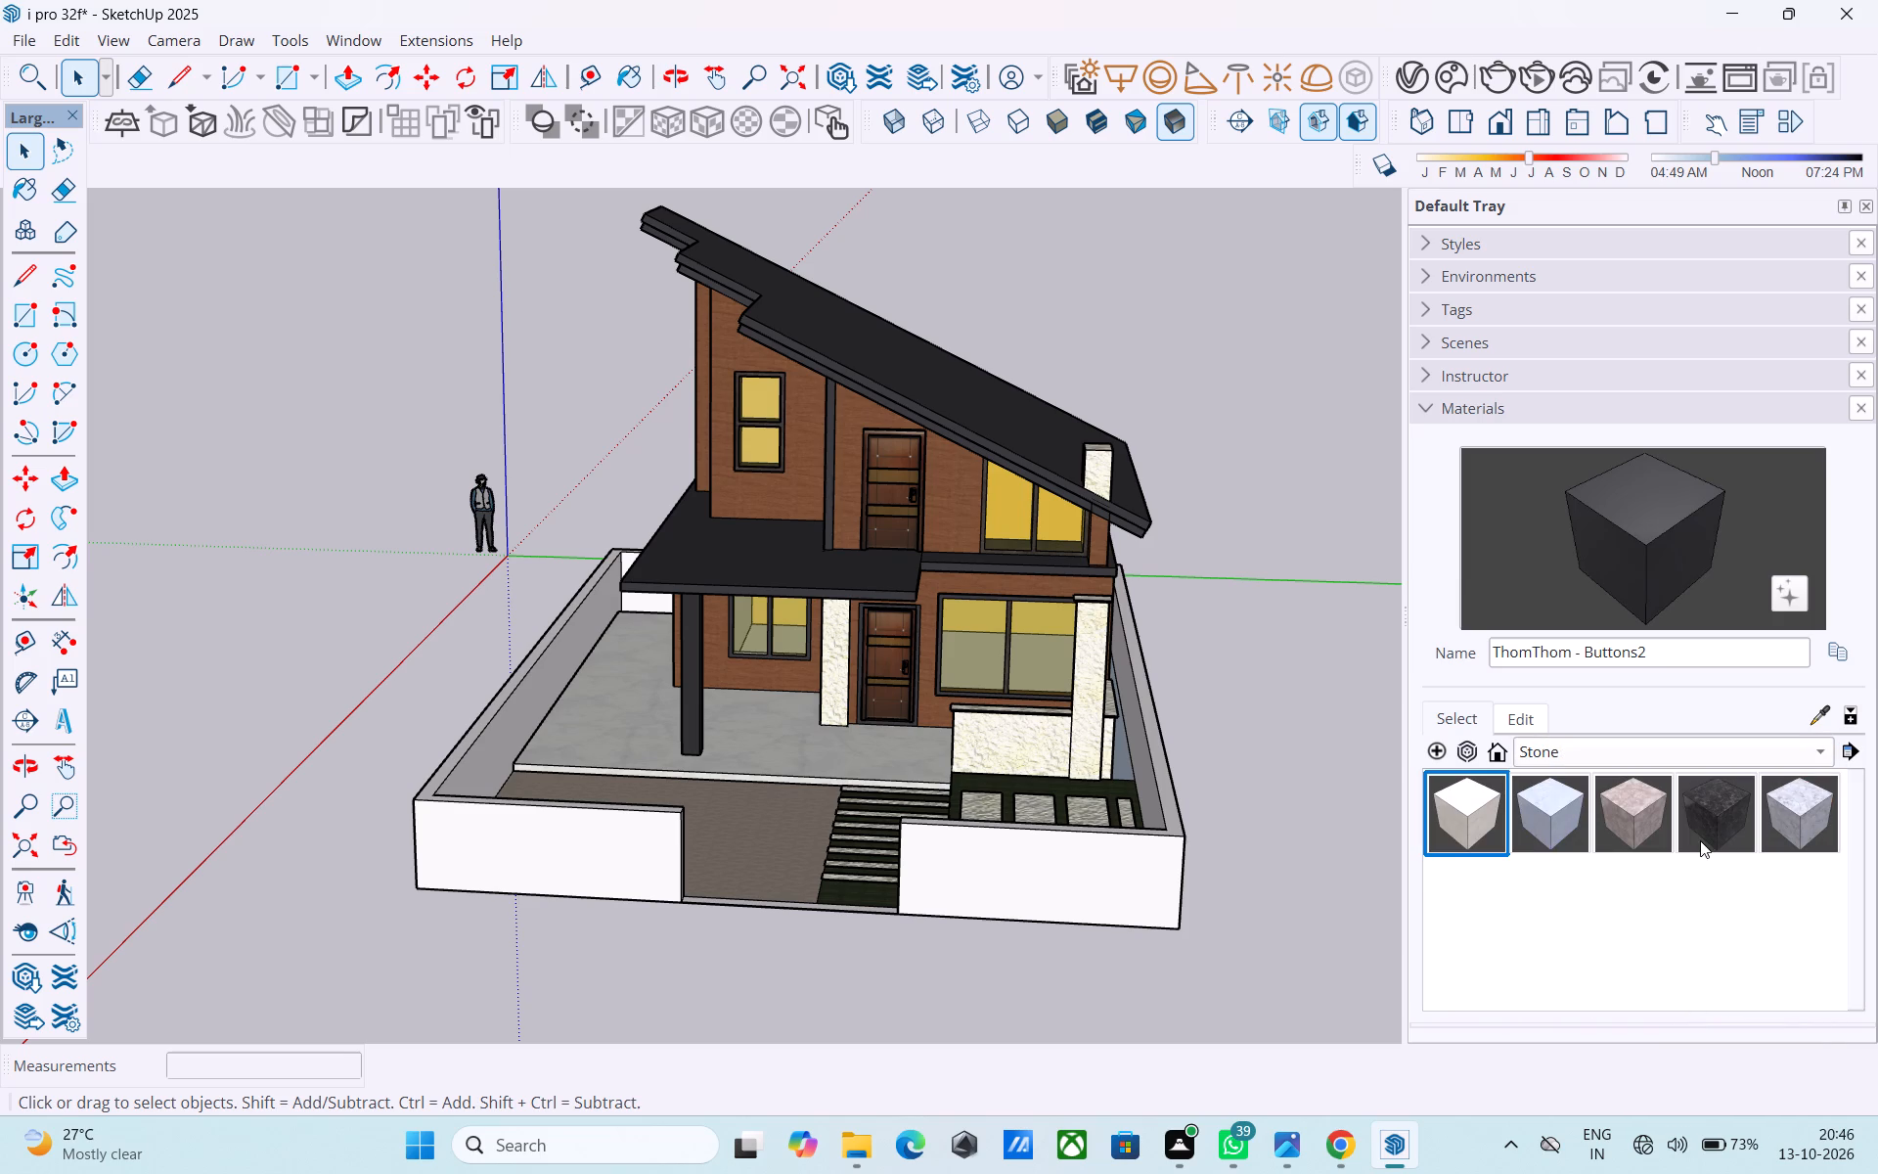
left_click(1700, 826)
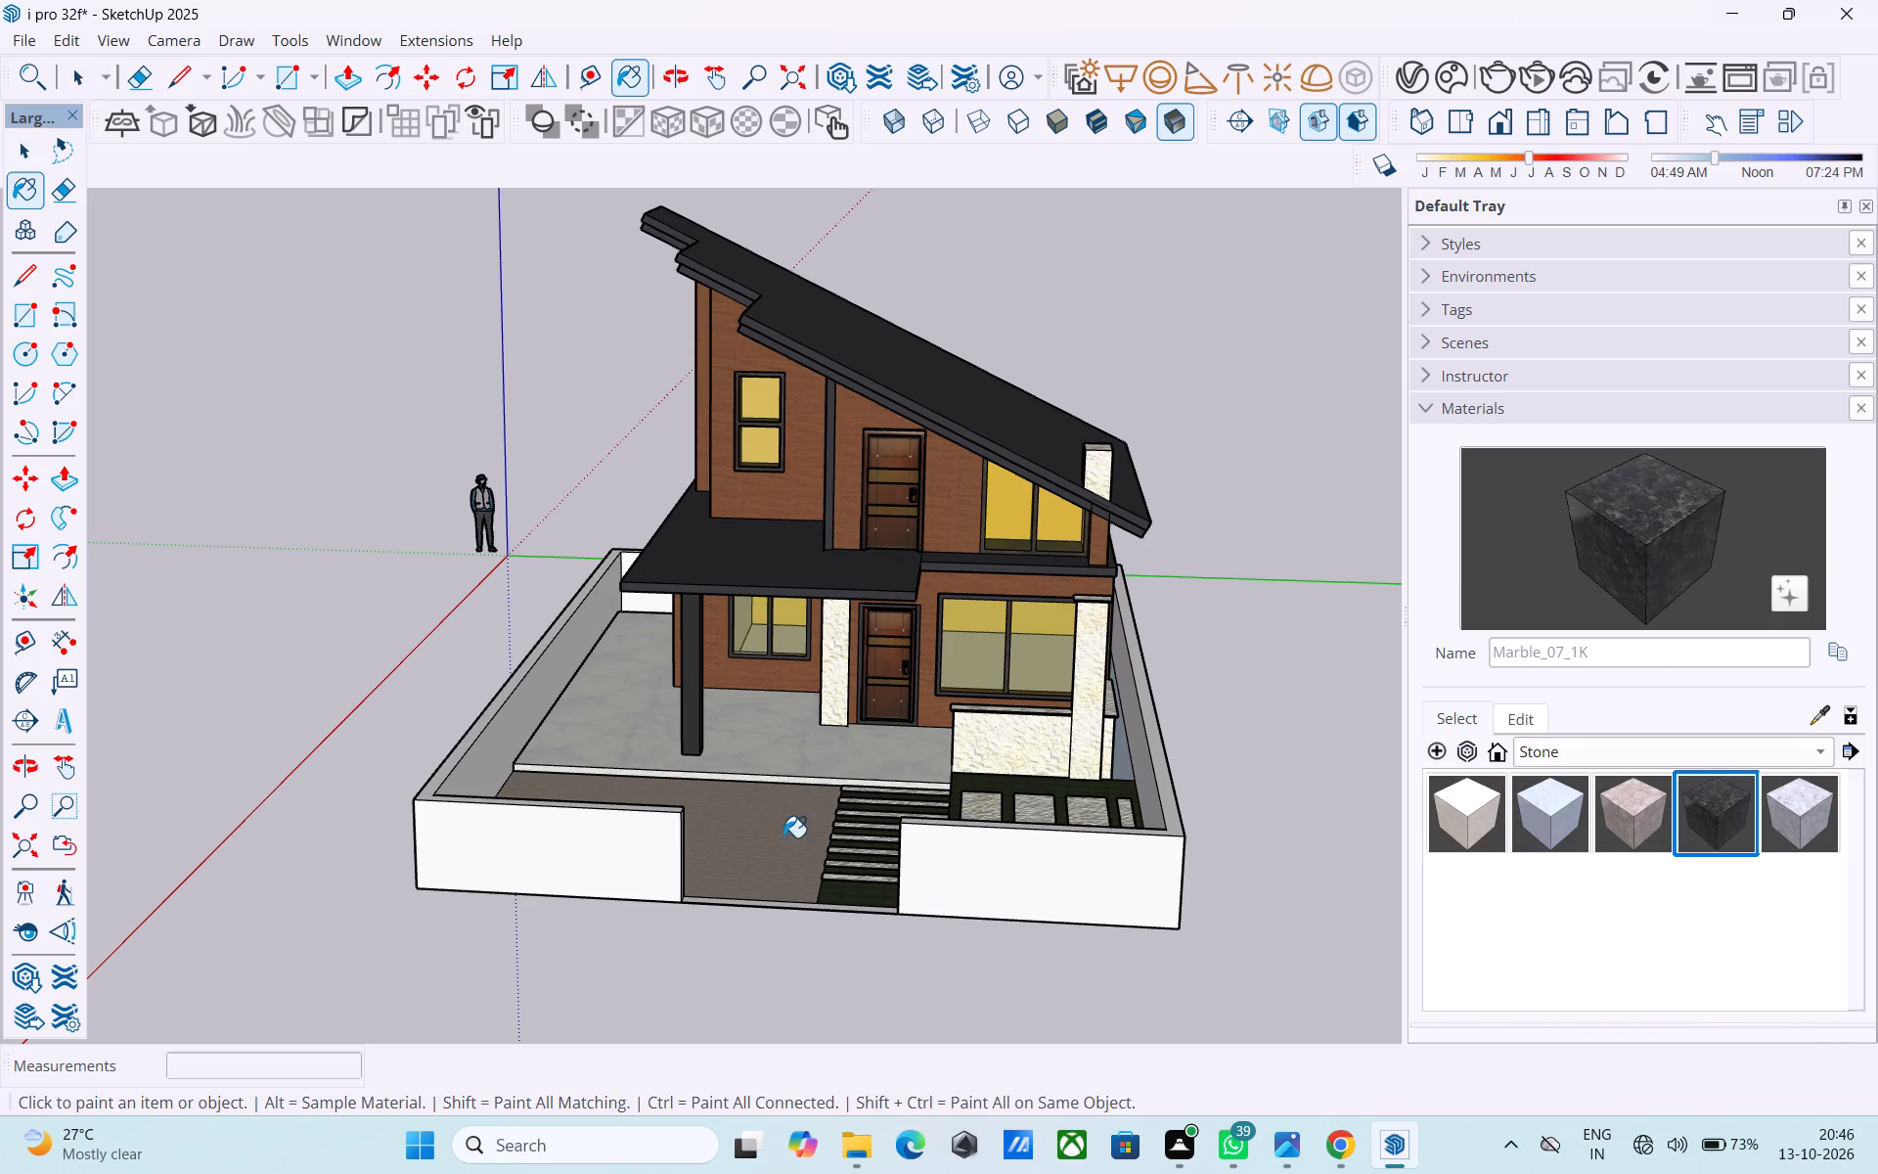
middle_click_drag(791, 823, 1043, 769)
scroll(594, 834, "up", 4)
left_click(590, 800)
left_click(654, 811)
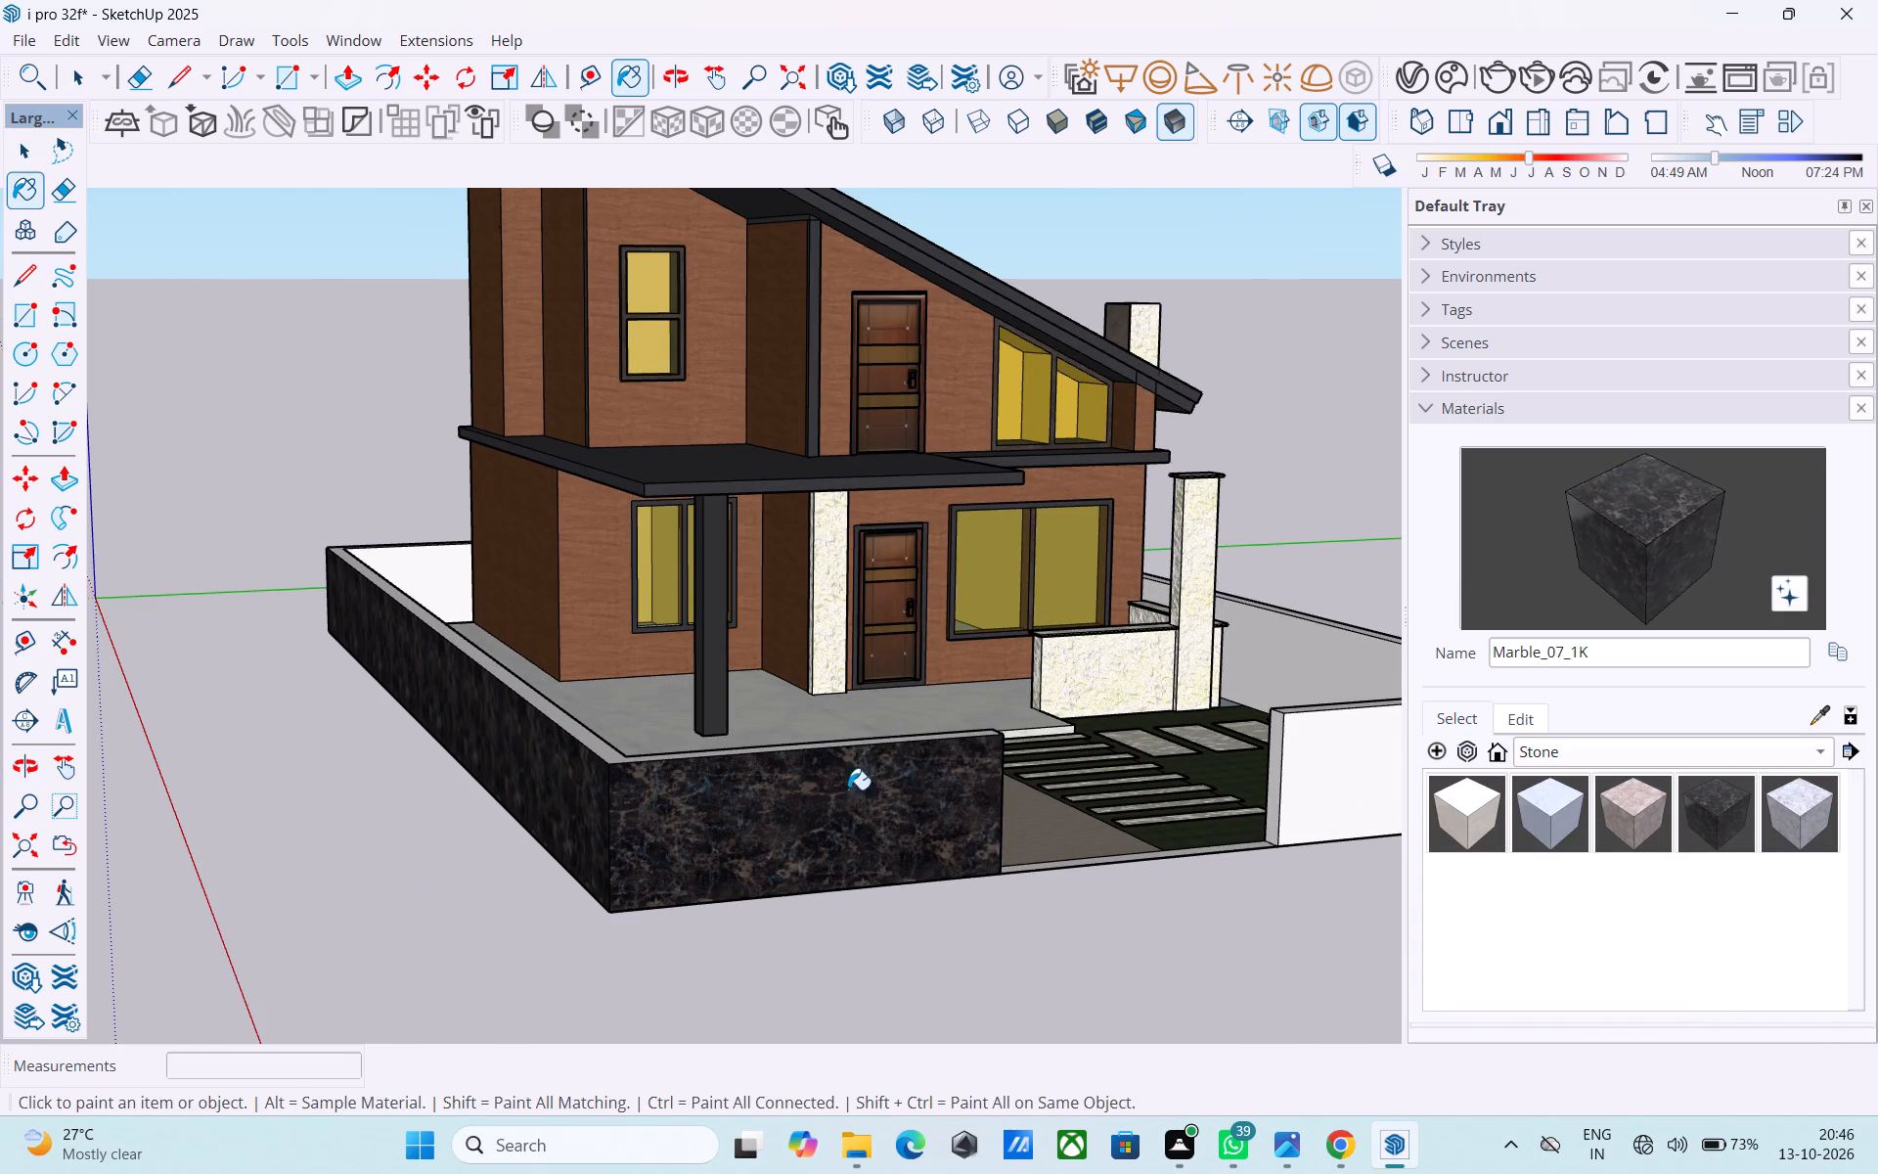
Paint the front wall section by the stepping stones, the adjoining side wall and the wall's top with Marble_07_1K.
middle_click_drag(852, 774, 507, 744)
scroll(499, 733, "down", 2)
left_click_drag(987, 815, 996, 785)
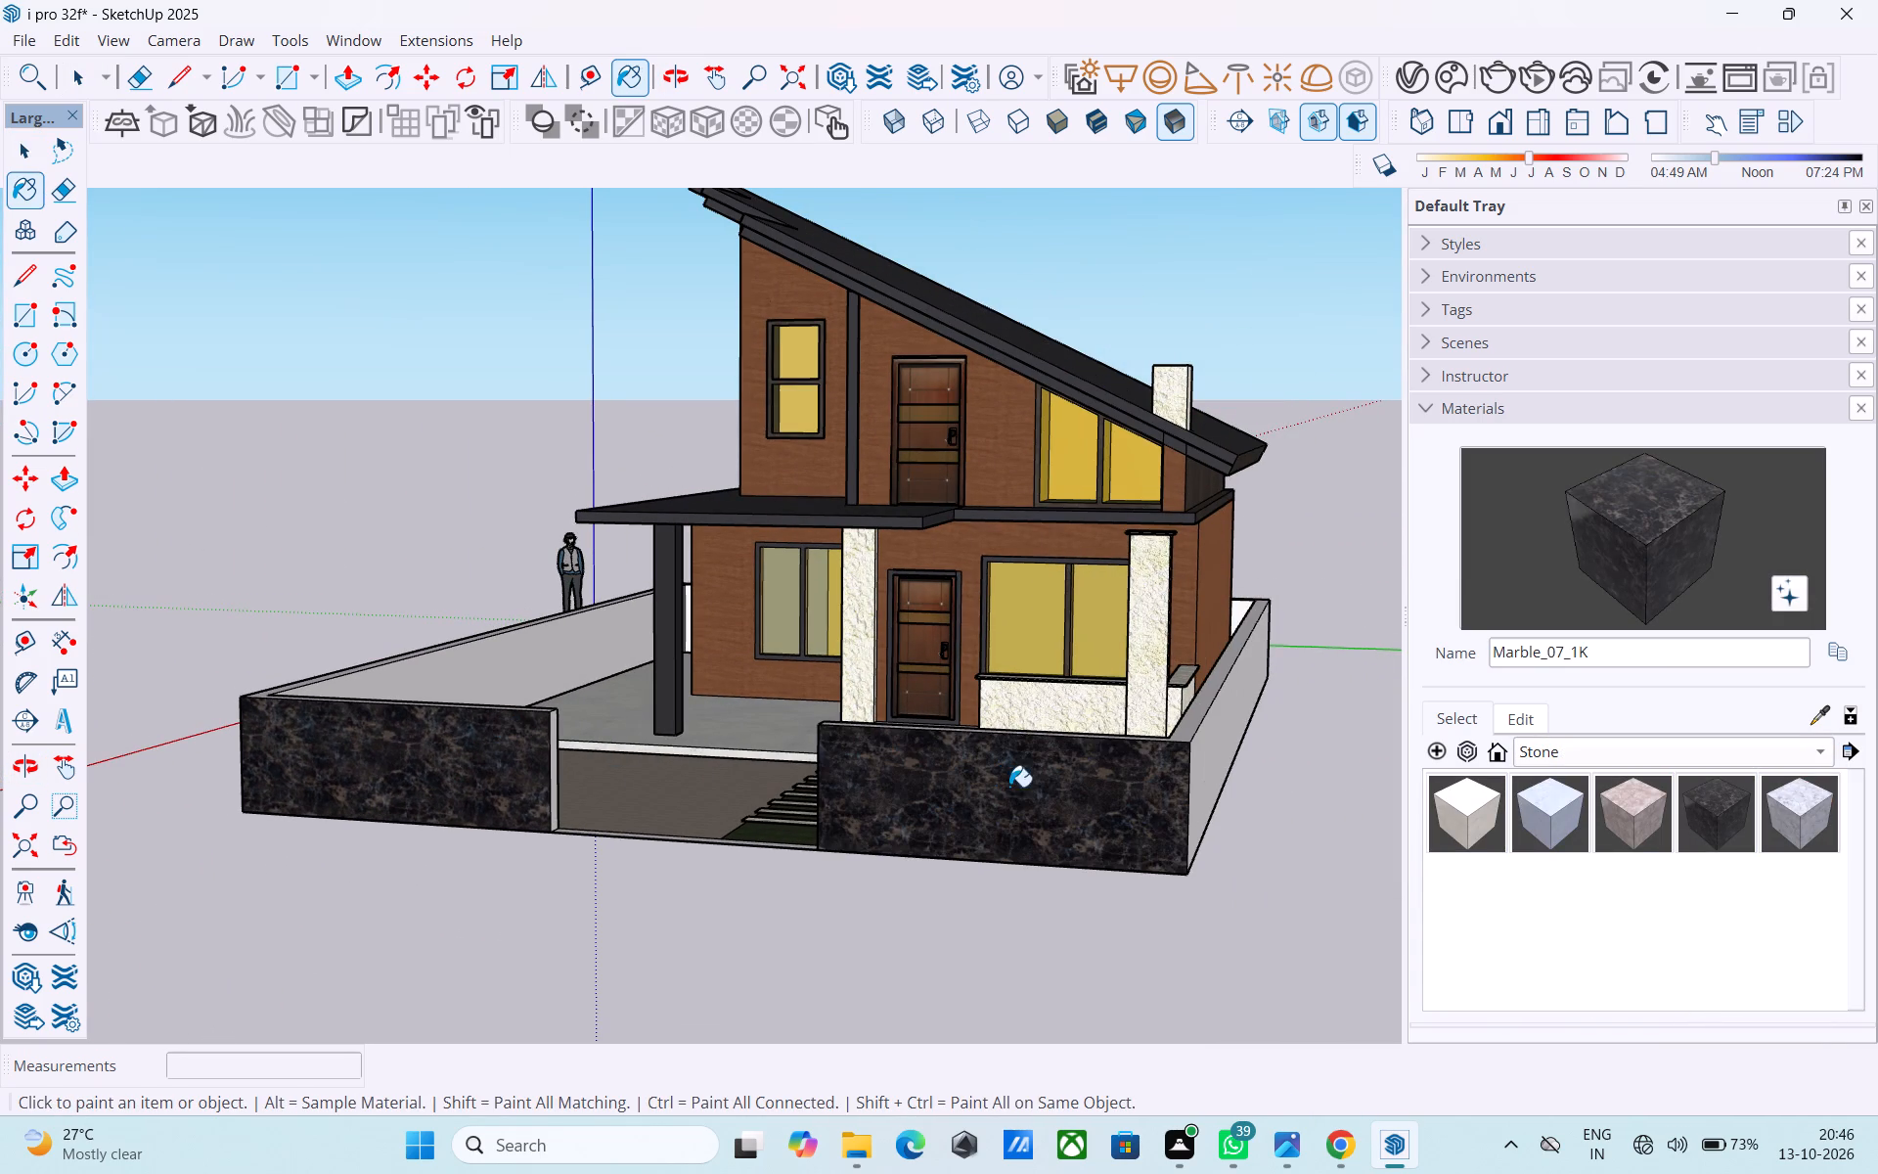
left_click(1229, 720)
middle_click_drag(1228, 723, 1299, 840)
scroll(1245, 835, "down", 1)
scroll(1245, 835, "up", 2)
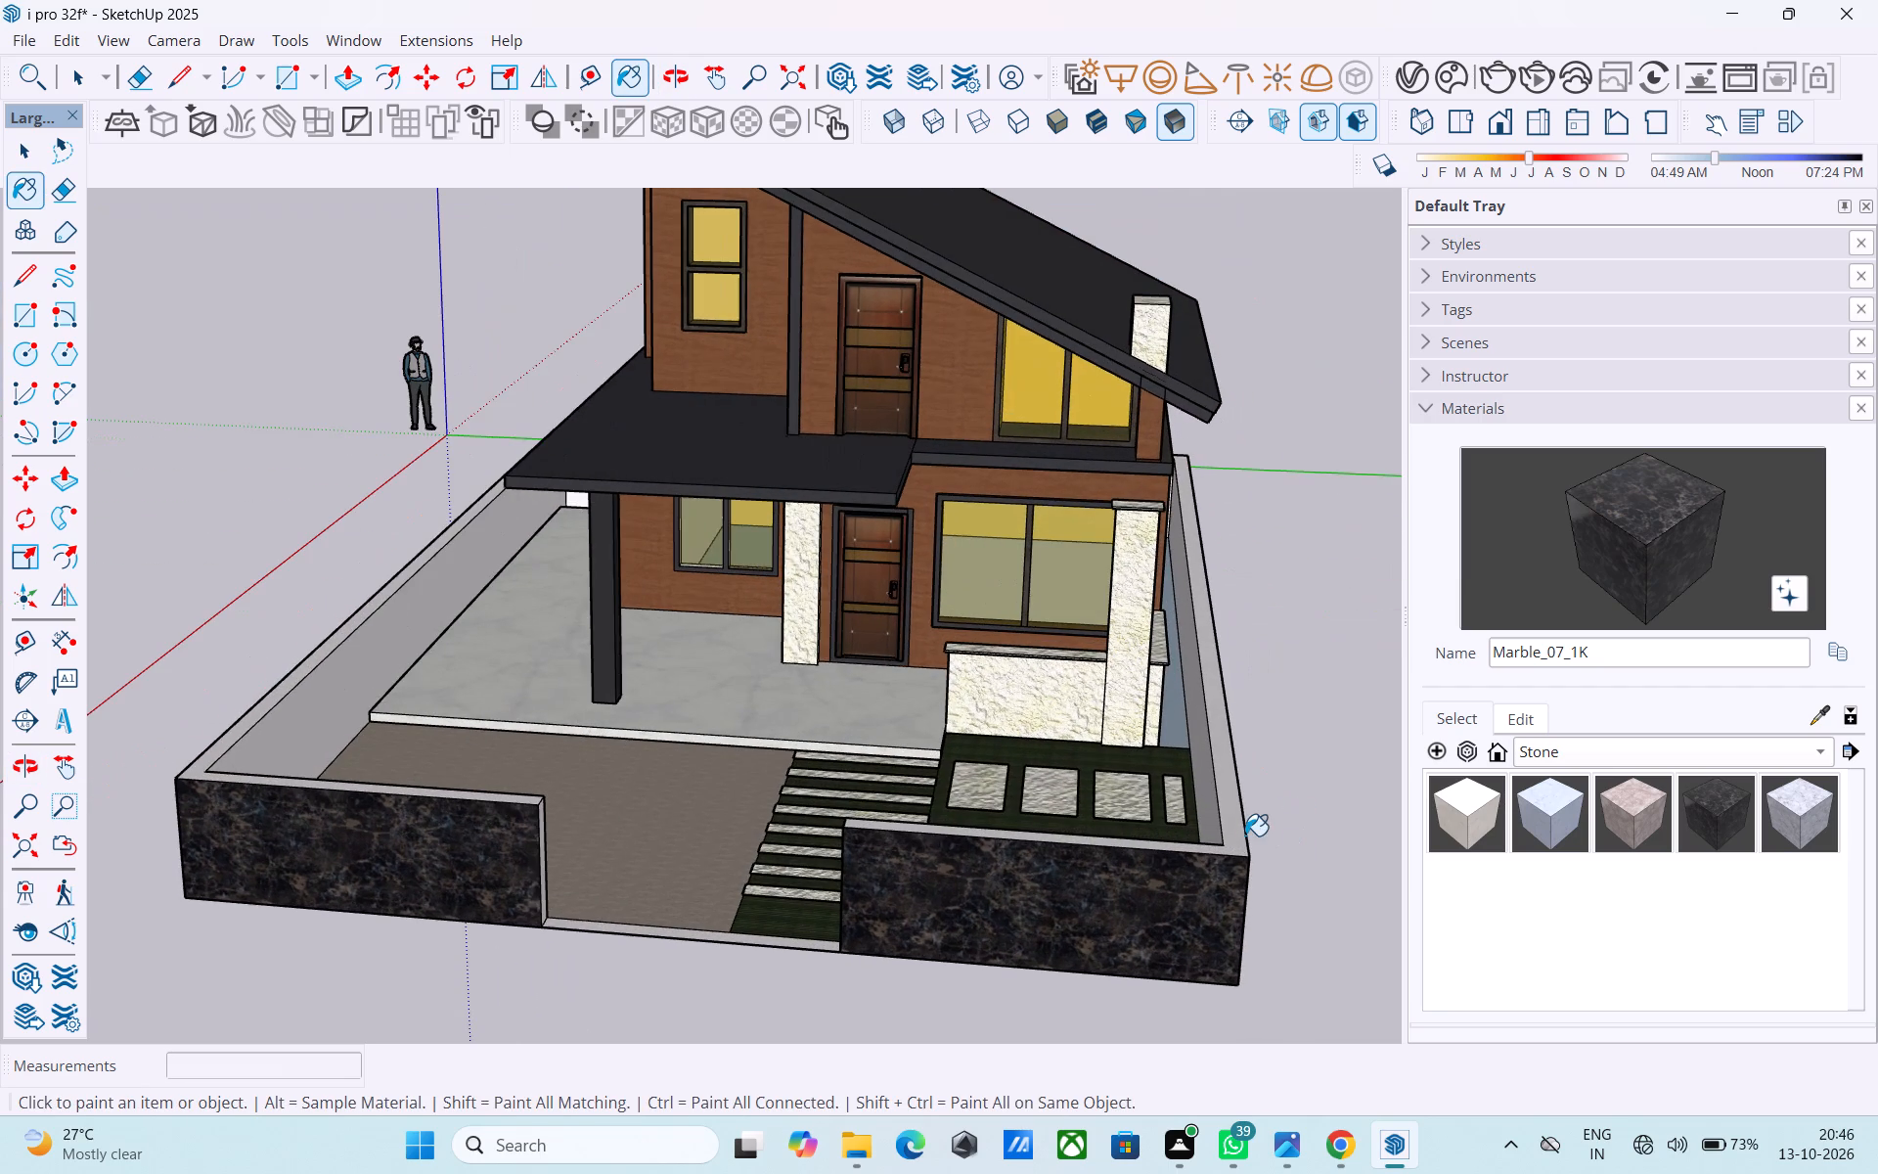
left_click(1236, 829)
middle_click_drag(1170, 803, 1403, 860)
scroll(1396, 856, "up", 3)
left_click(1256, 755)
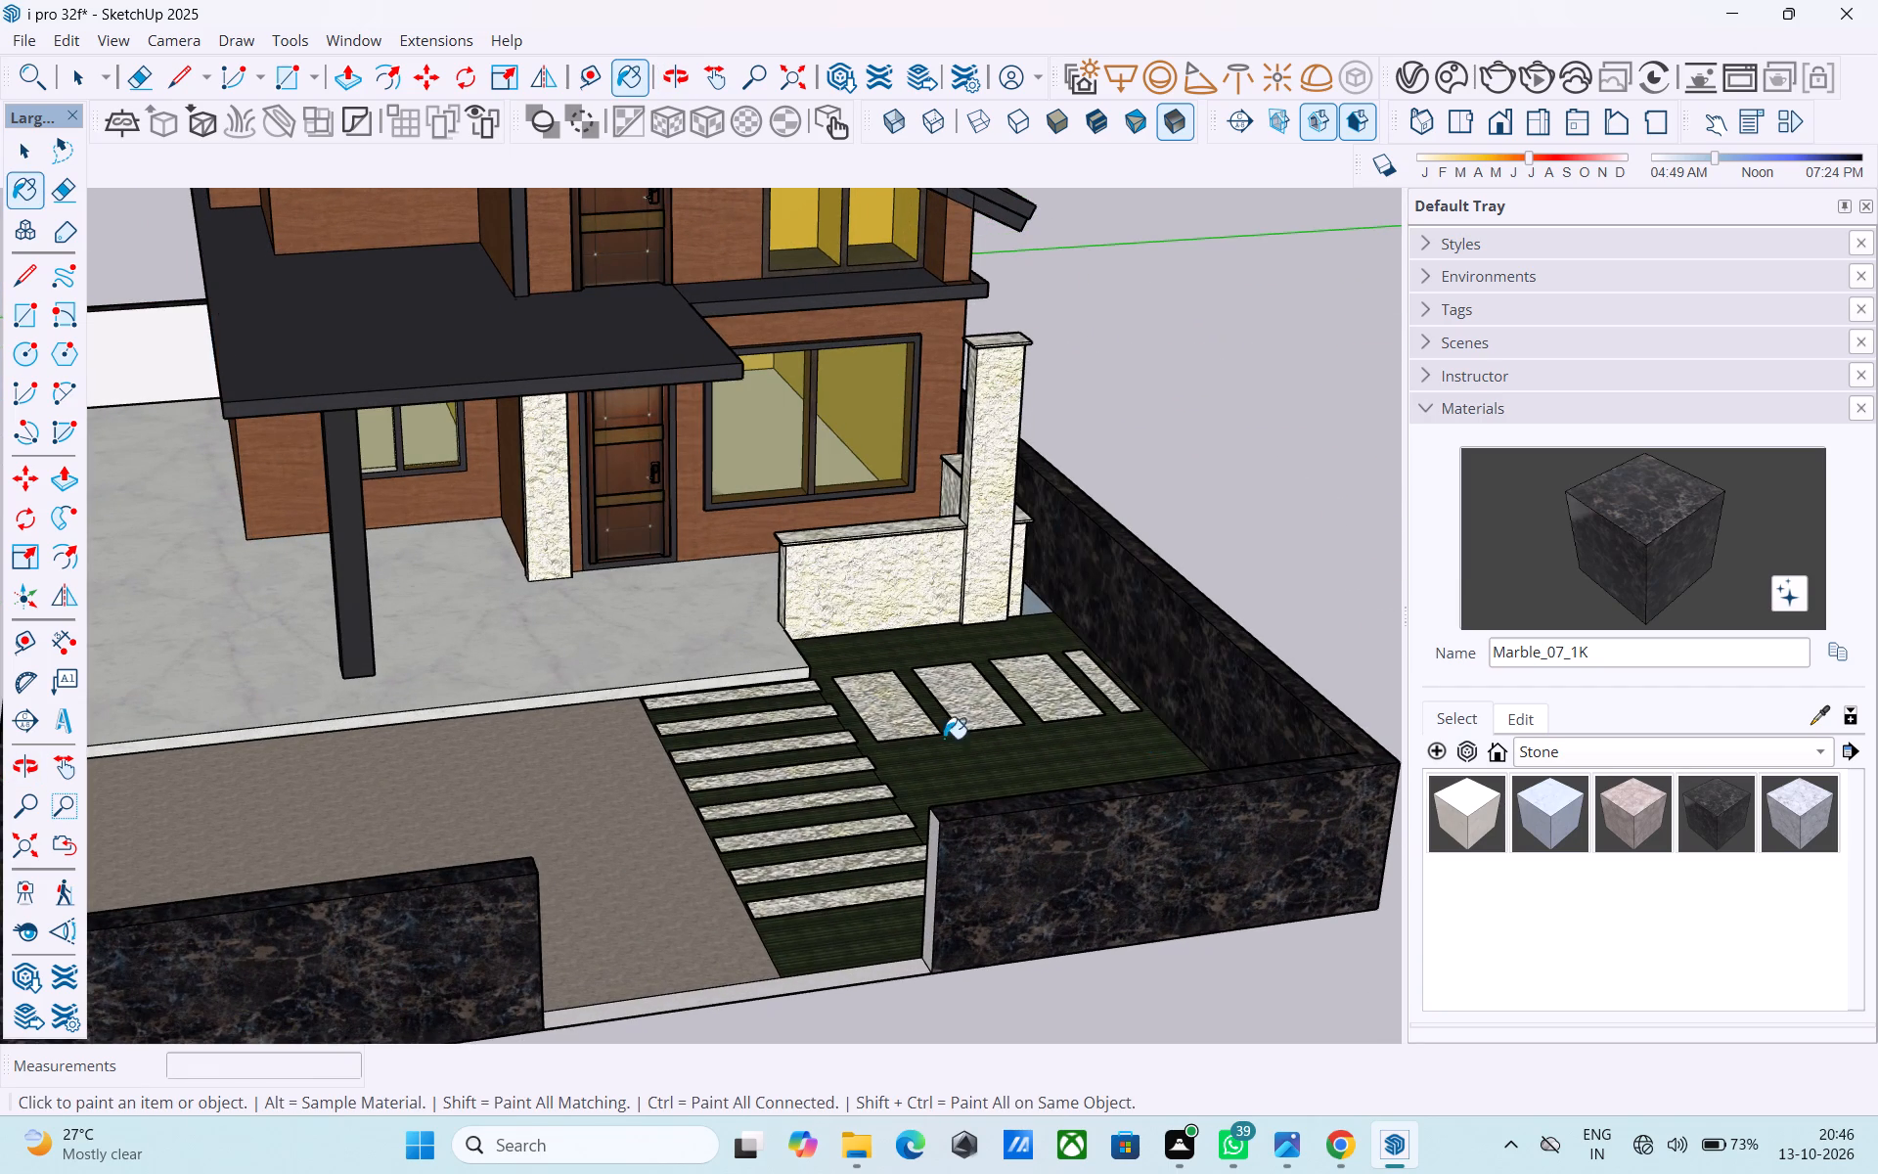
Apply Marble_07_1K to the boundary wall's inner faces around the driveway and its end face at the entrance opening.
middle_click_drag(782, 750, 947, 750)
left_click(380, 664)
scroll(404, 667, "up", 1)
middle_click_drag(469, 658, 729, 655, "shift")
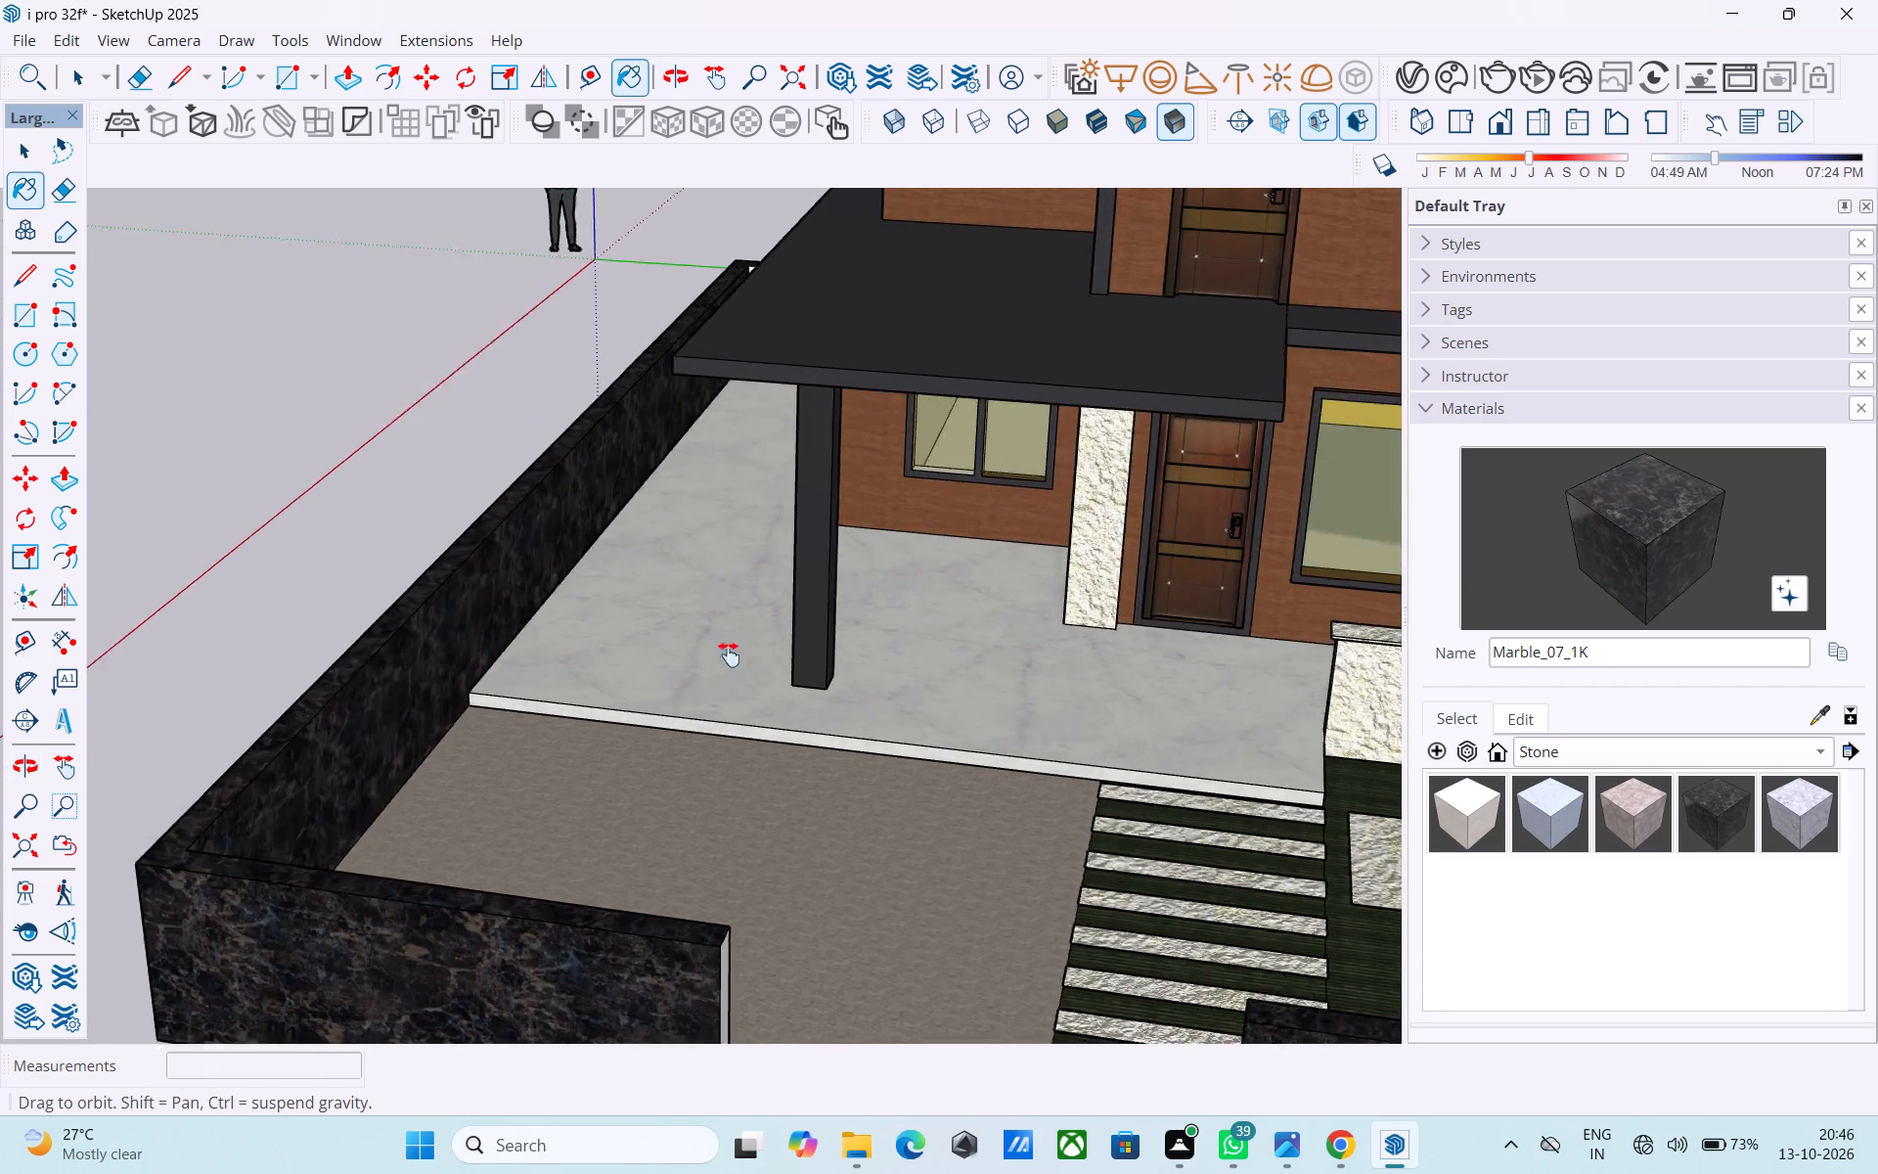
middle_click_drag(729, 655, 804, 646, "shift")
scroll(767, 726, "up", 3)
left_click(714, 729)
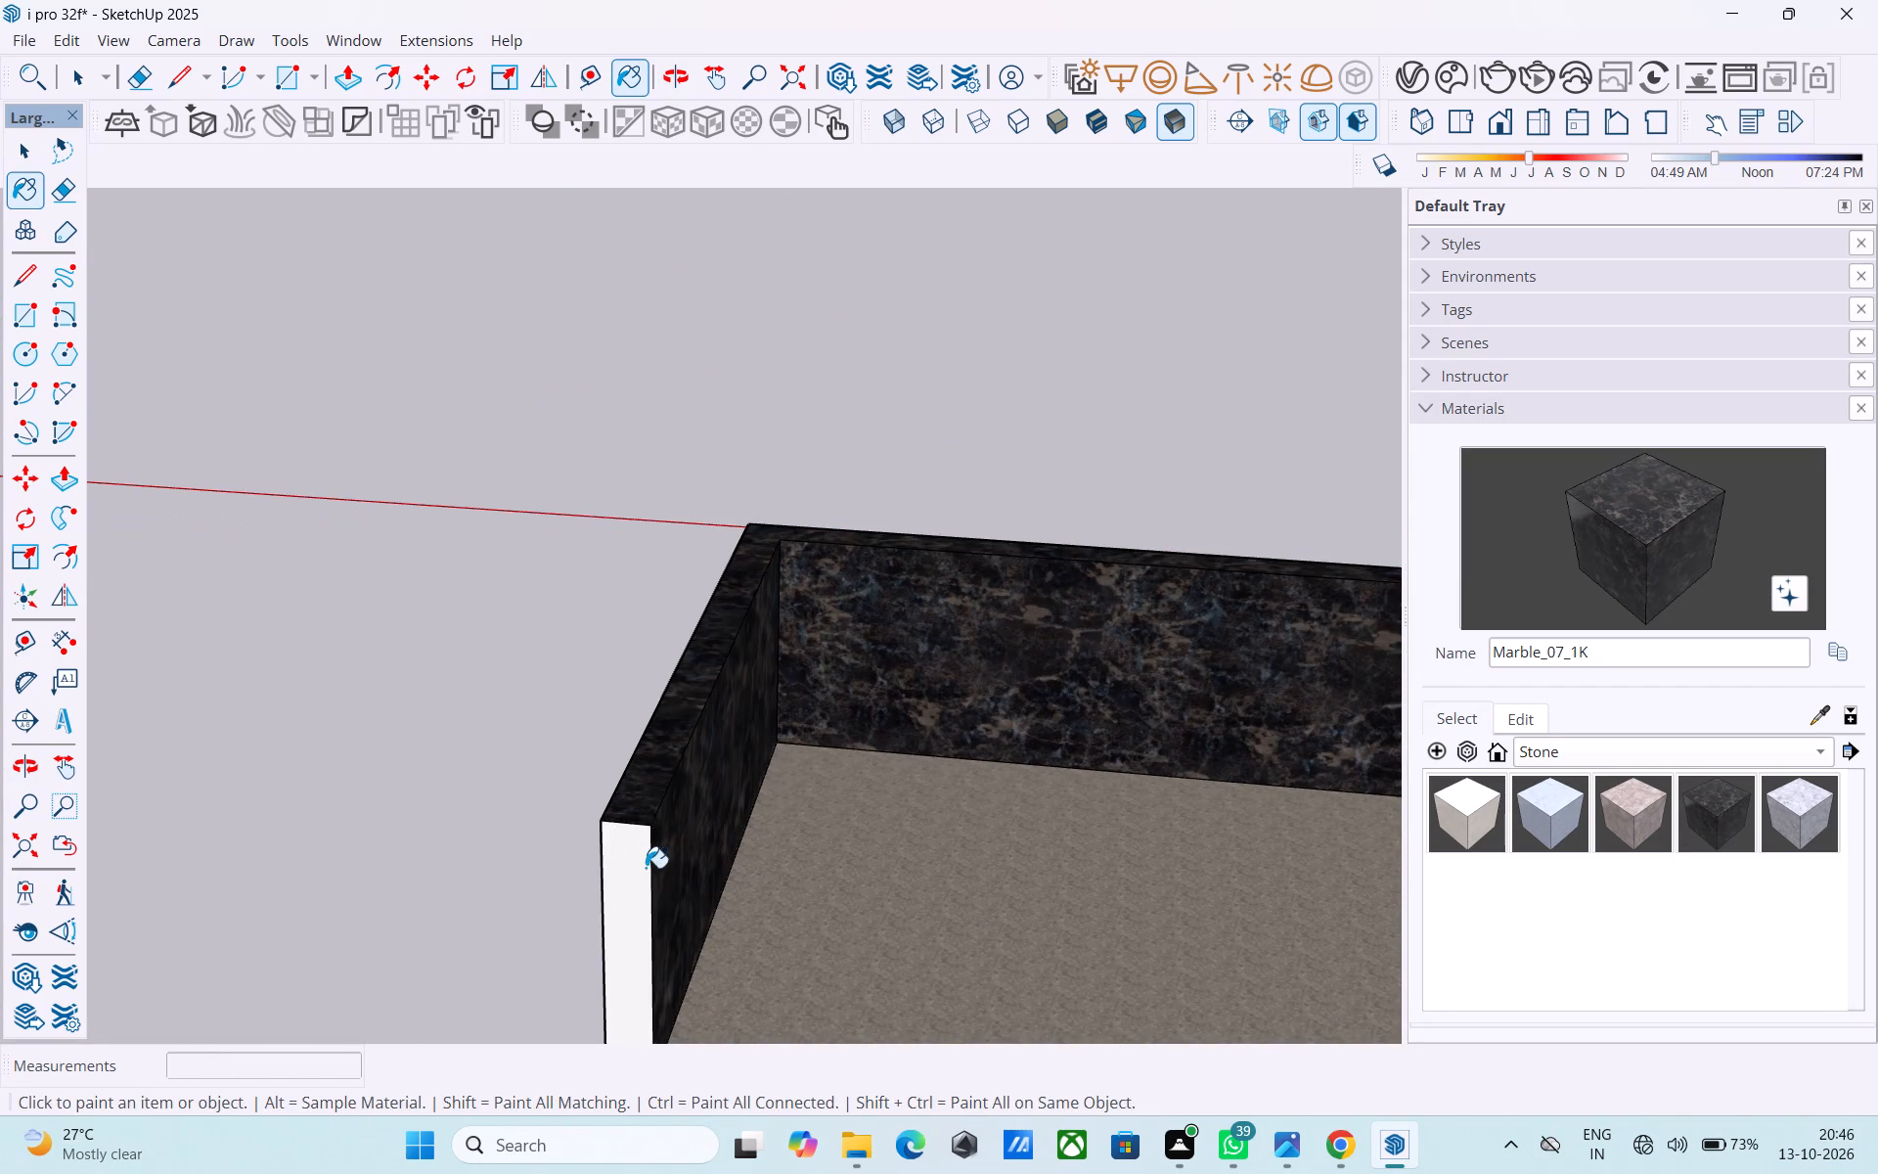
left_click(638, 865)
Paint the opposite wall end at the entrance and the rear boundary wall's inner face with Marble_07_1K.
middle_click_drag(955, 863, 1528, 732)
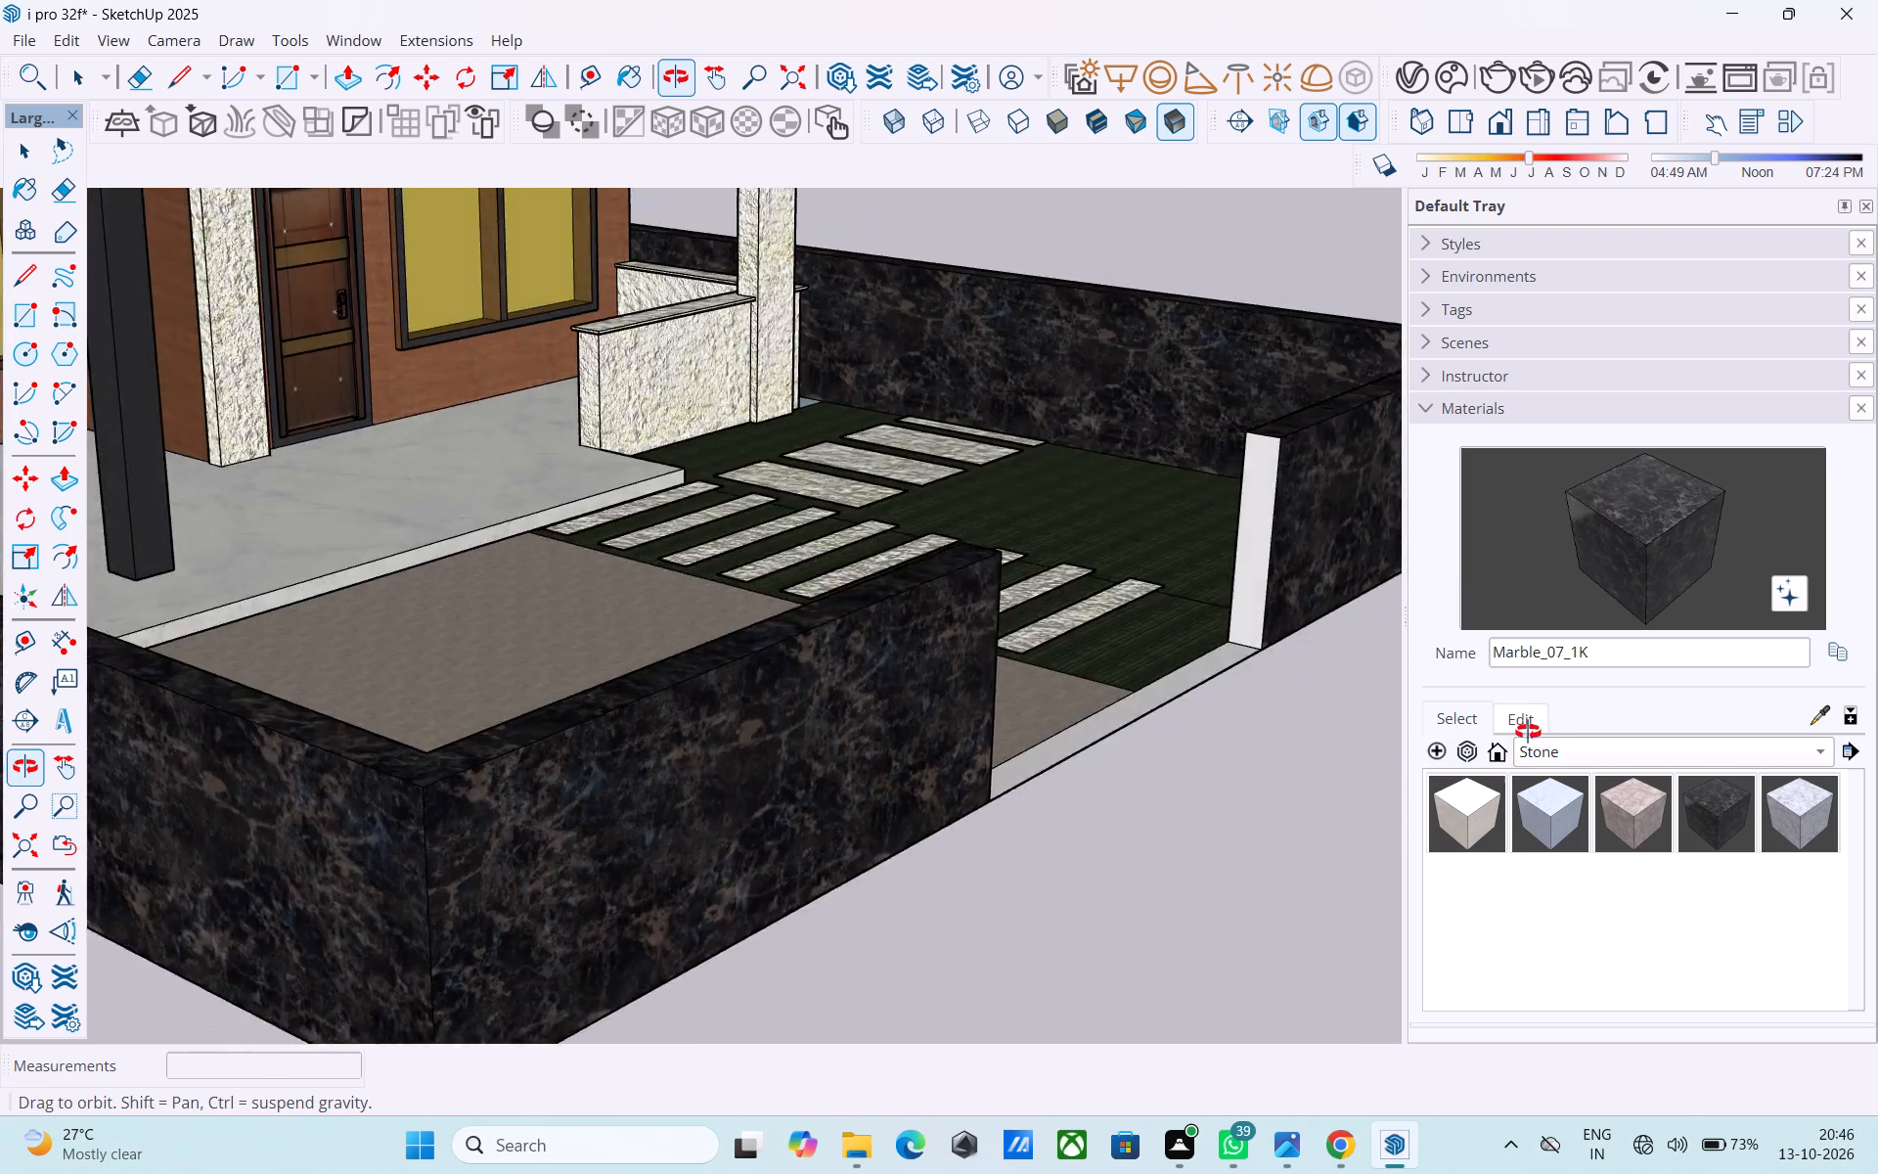
middle_click_drag(1528, 732, 1343, 840)
left_click(1091, 636)
scroll(1092, 638, "down", 5)
middle_click_drag(1045, 600, 1131, 808, "shift")
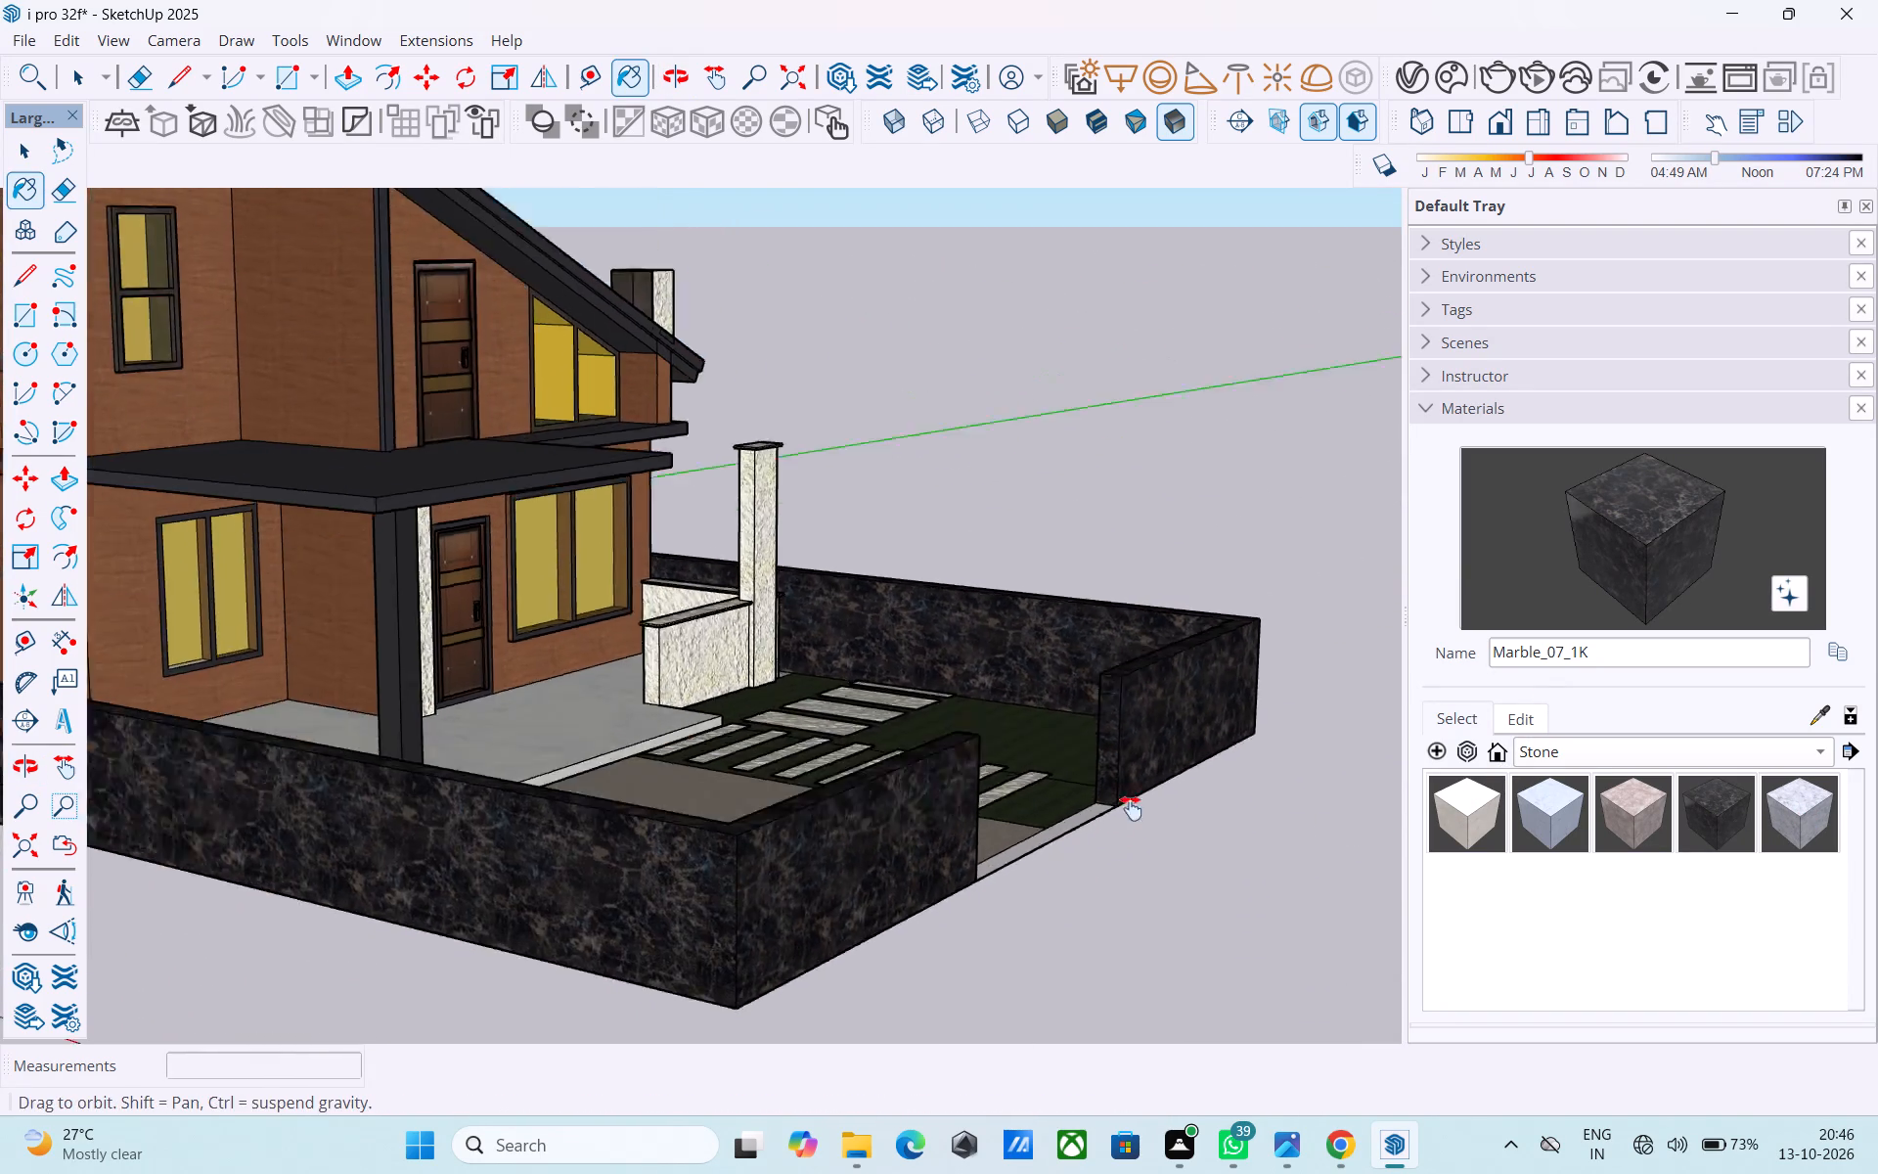
middle_click_drag(1131, 808, 1443, 969, "shift")
middle_click_drag(989, 807, 1518, 619)
middle_click_drag(1029, 652, 1336, 875)
scroll(1024, 881, "up", 5)
left_click(918, 892)
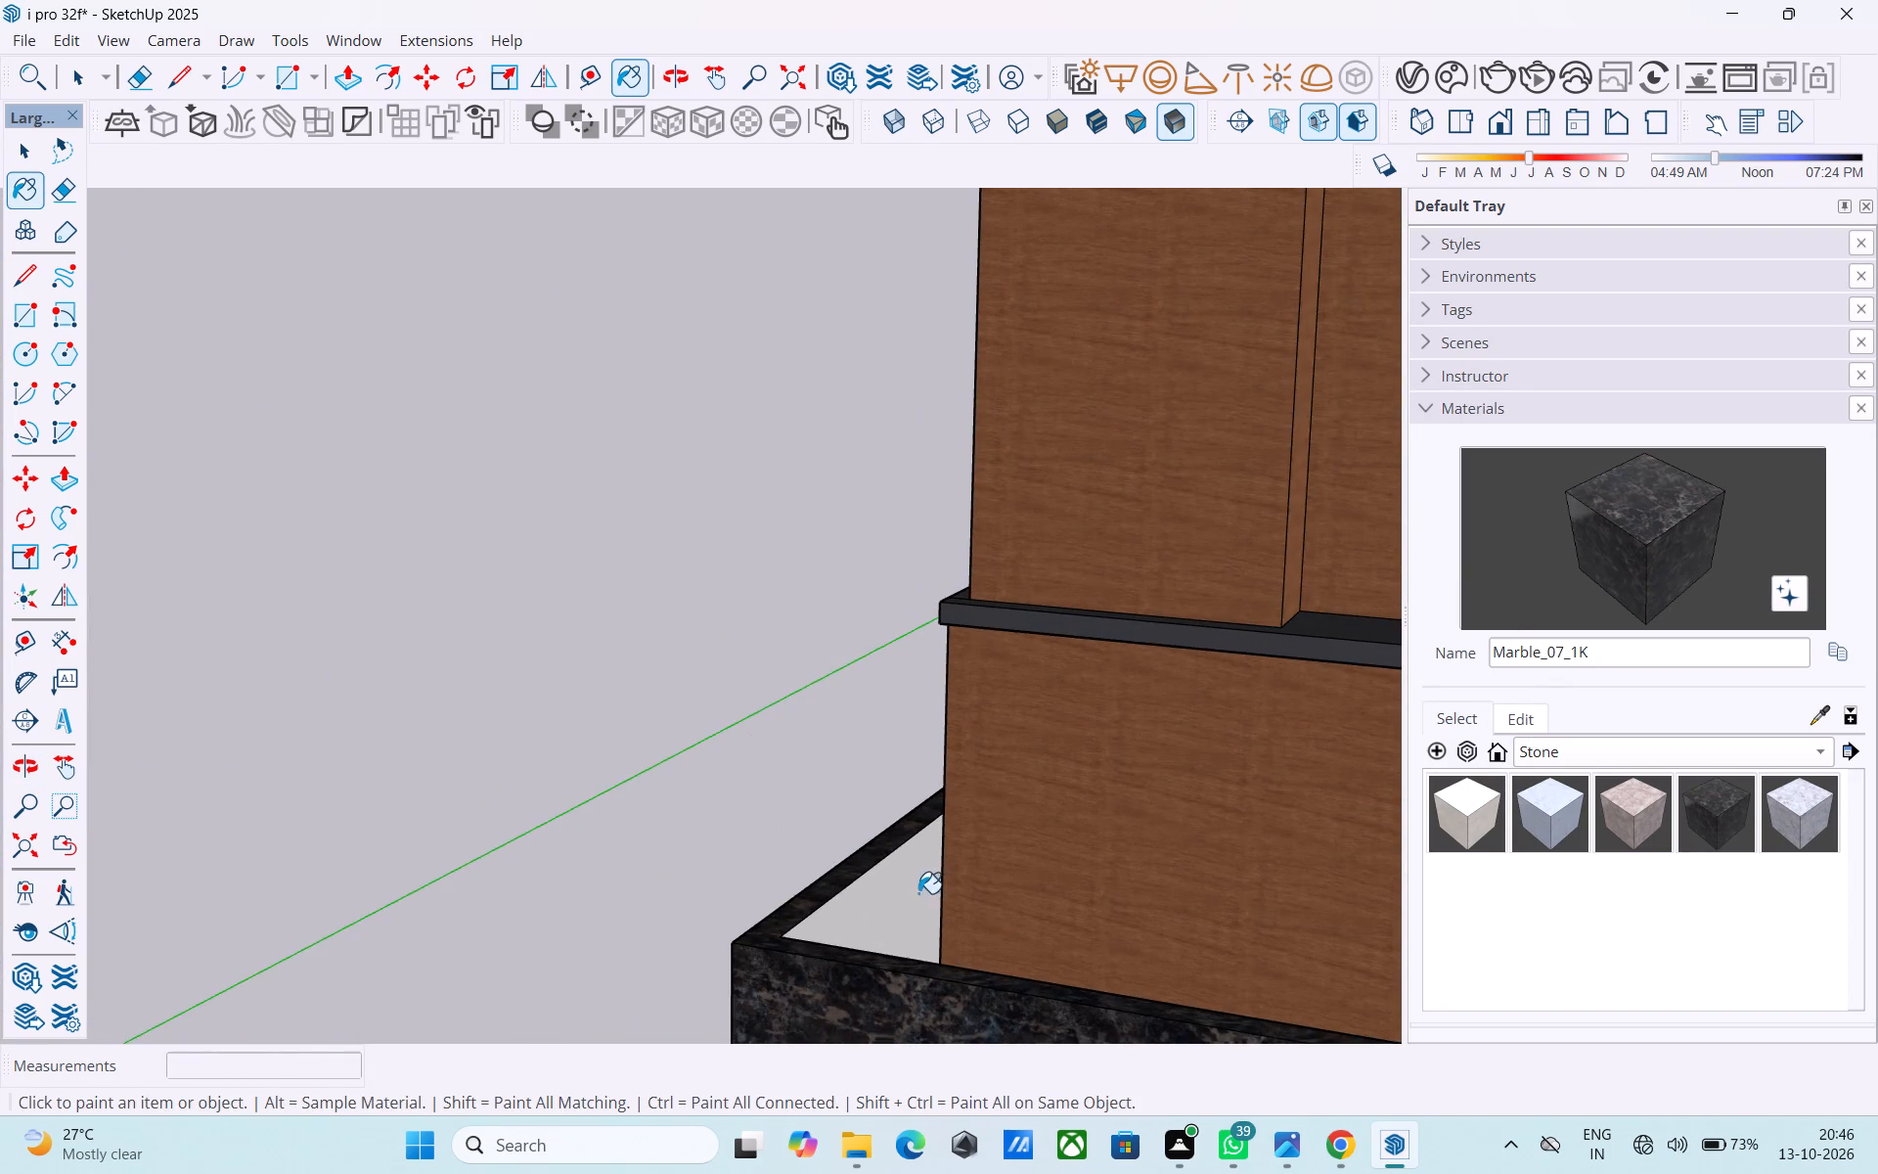
middle_click_drag(947, 886, 968, 537)
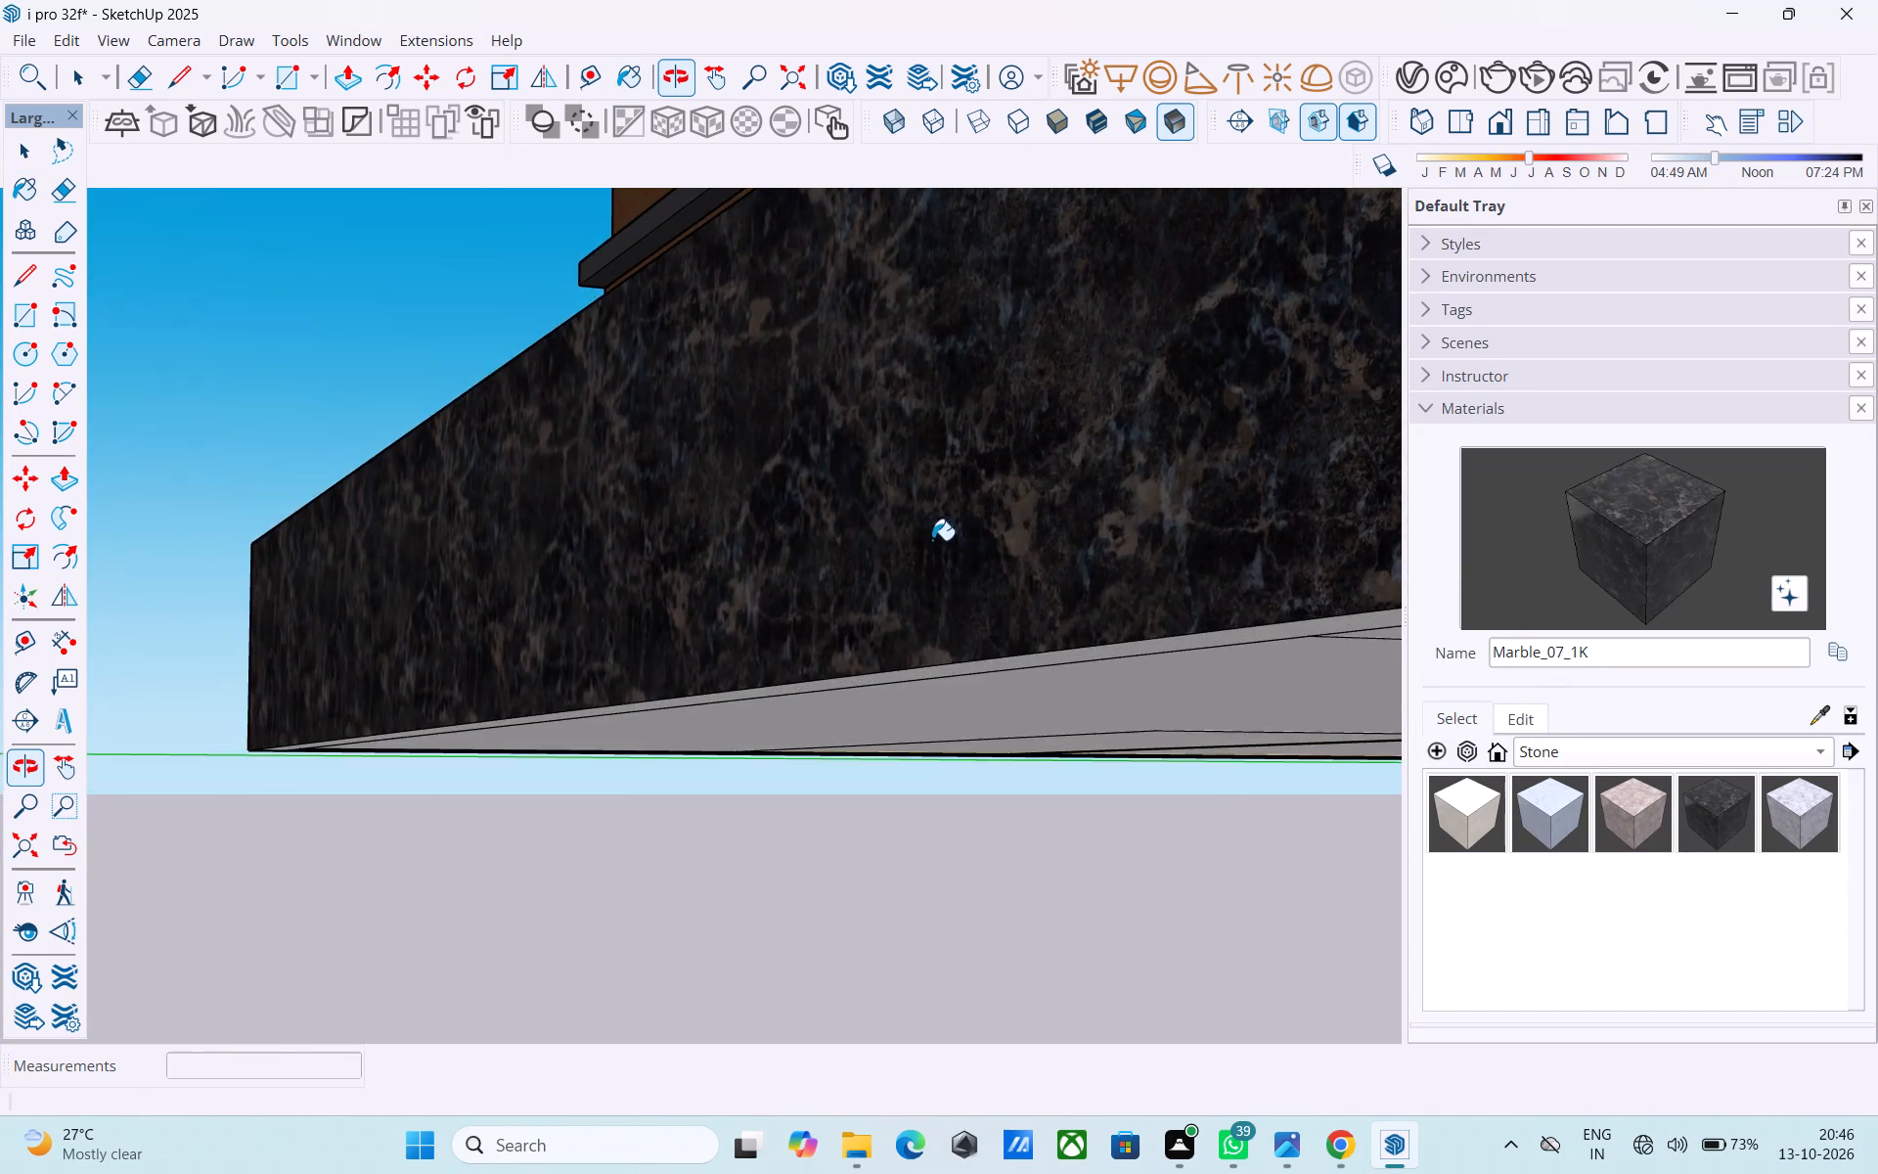
scroll(906, 540, "down", 20)
scroll(906, 540, "down", 4)
middle_click_drag(939, 644, 536, 988)
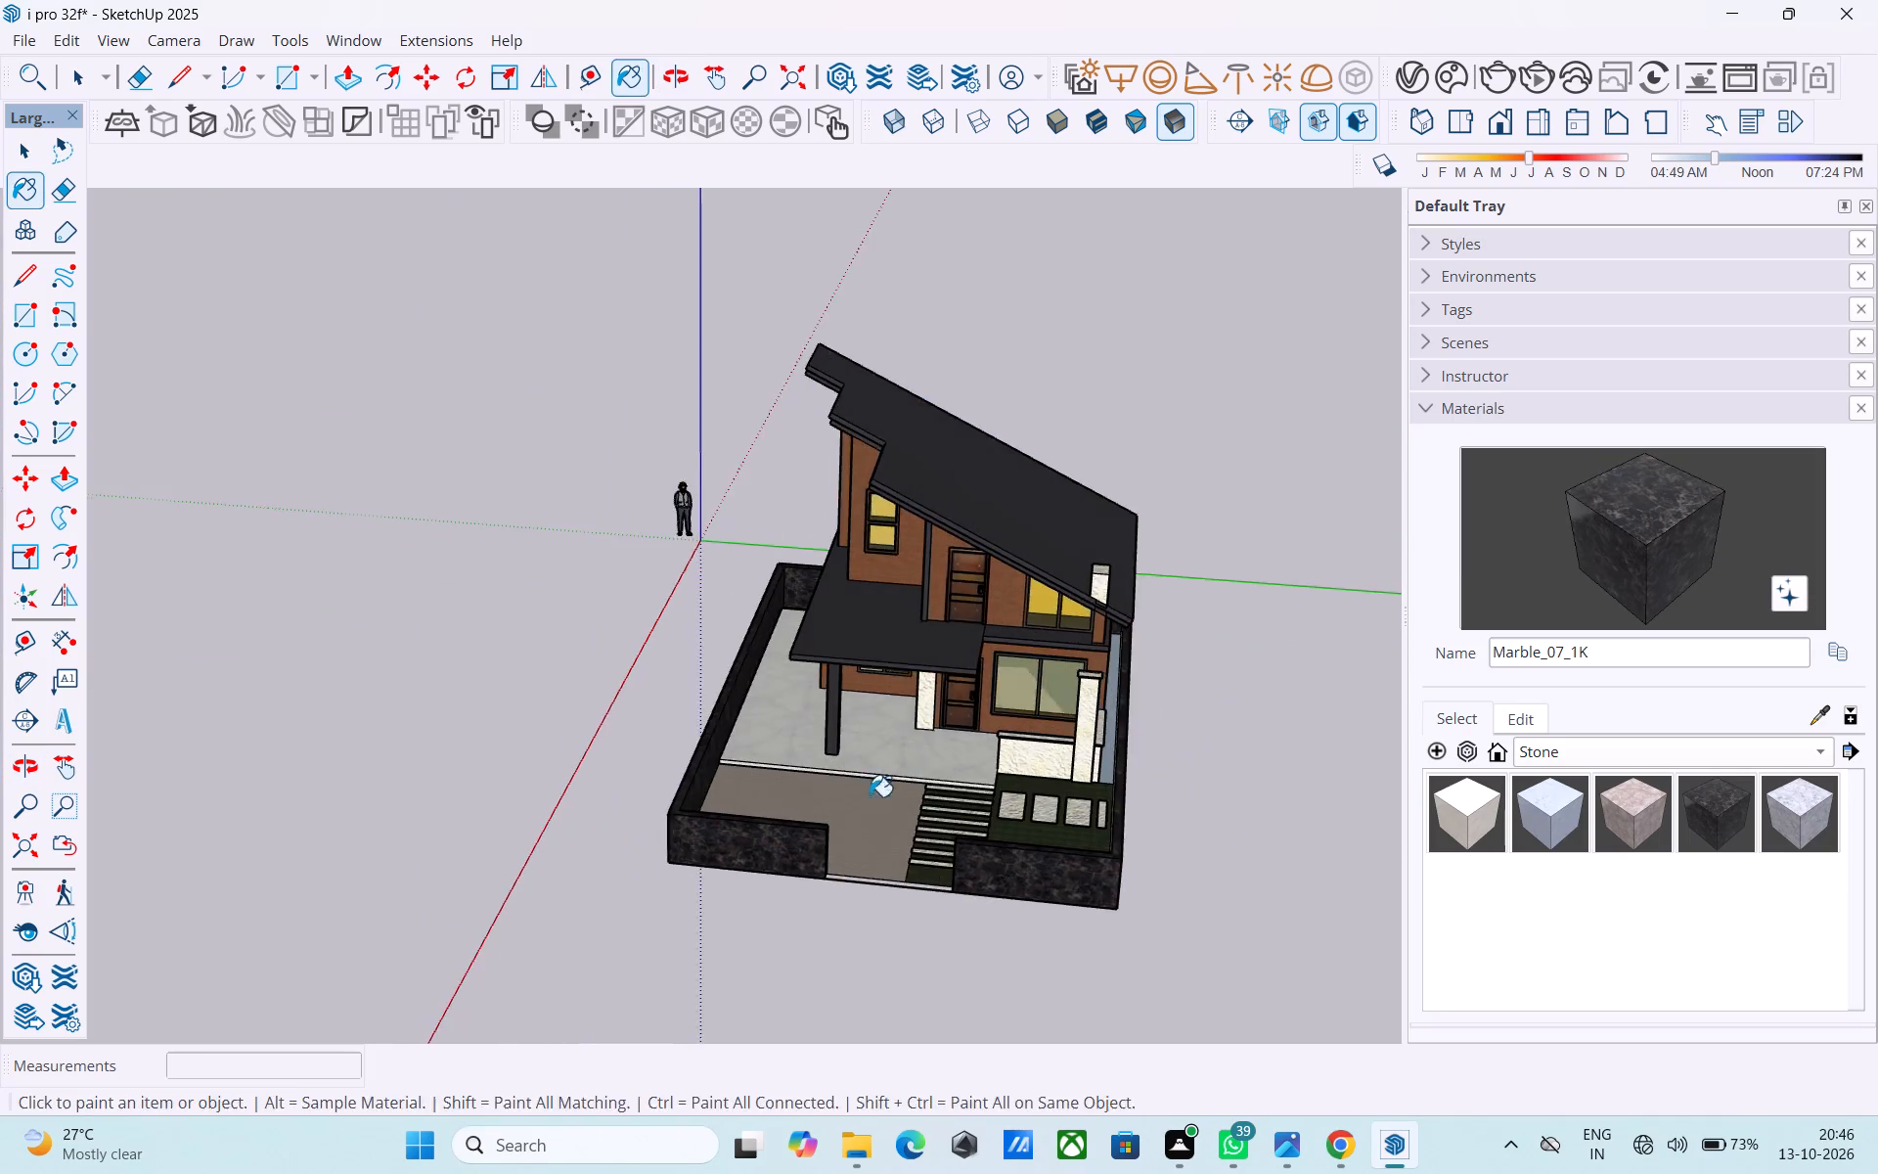
Leave the Paint tool and save the model with the marble-clad boundary wall.
middle_click_drag(872, 795, 724, 691)
key("space")
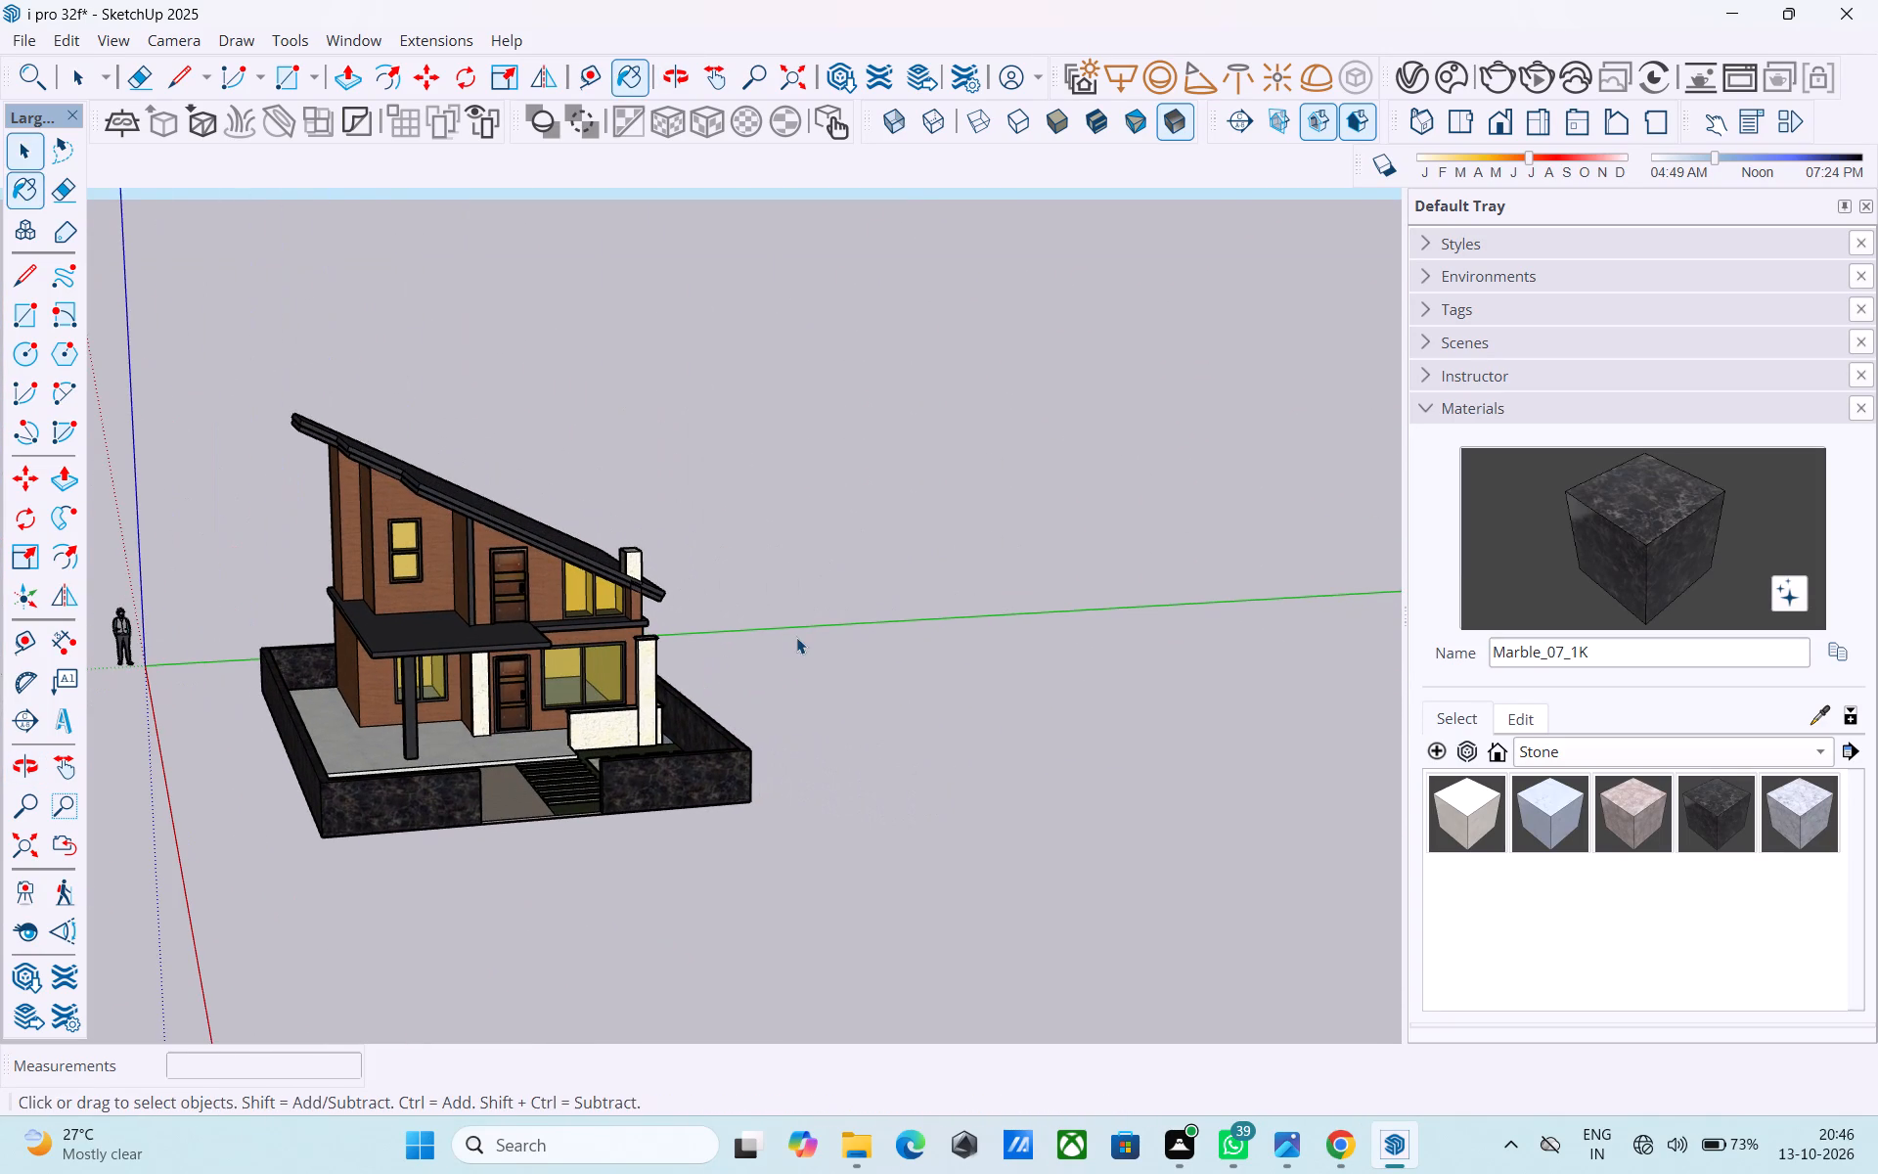
left_click(796, 636)
middle_click_drag(801, 632, 893, 647, "shift")
key("ctrl+s")
key("space")
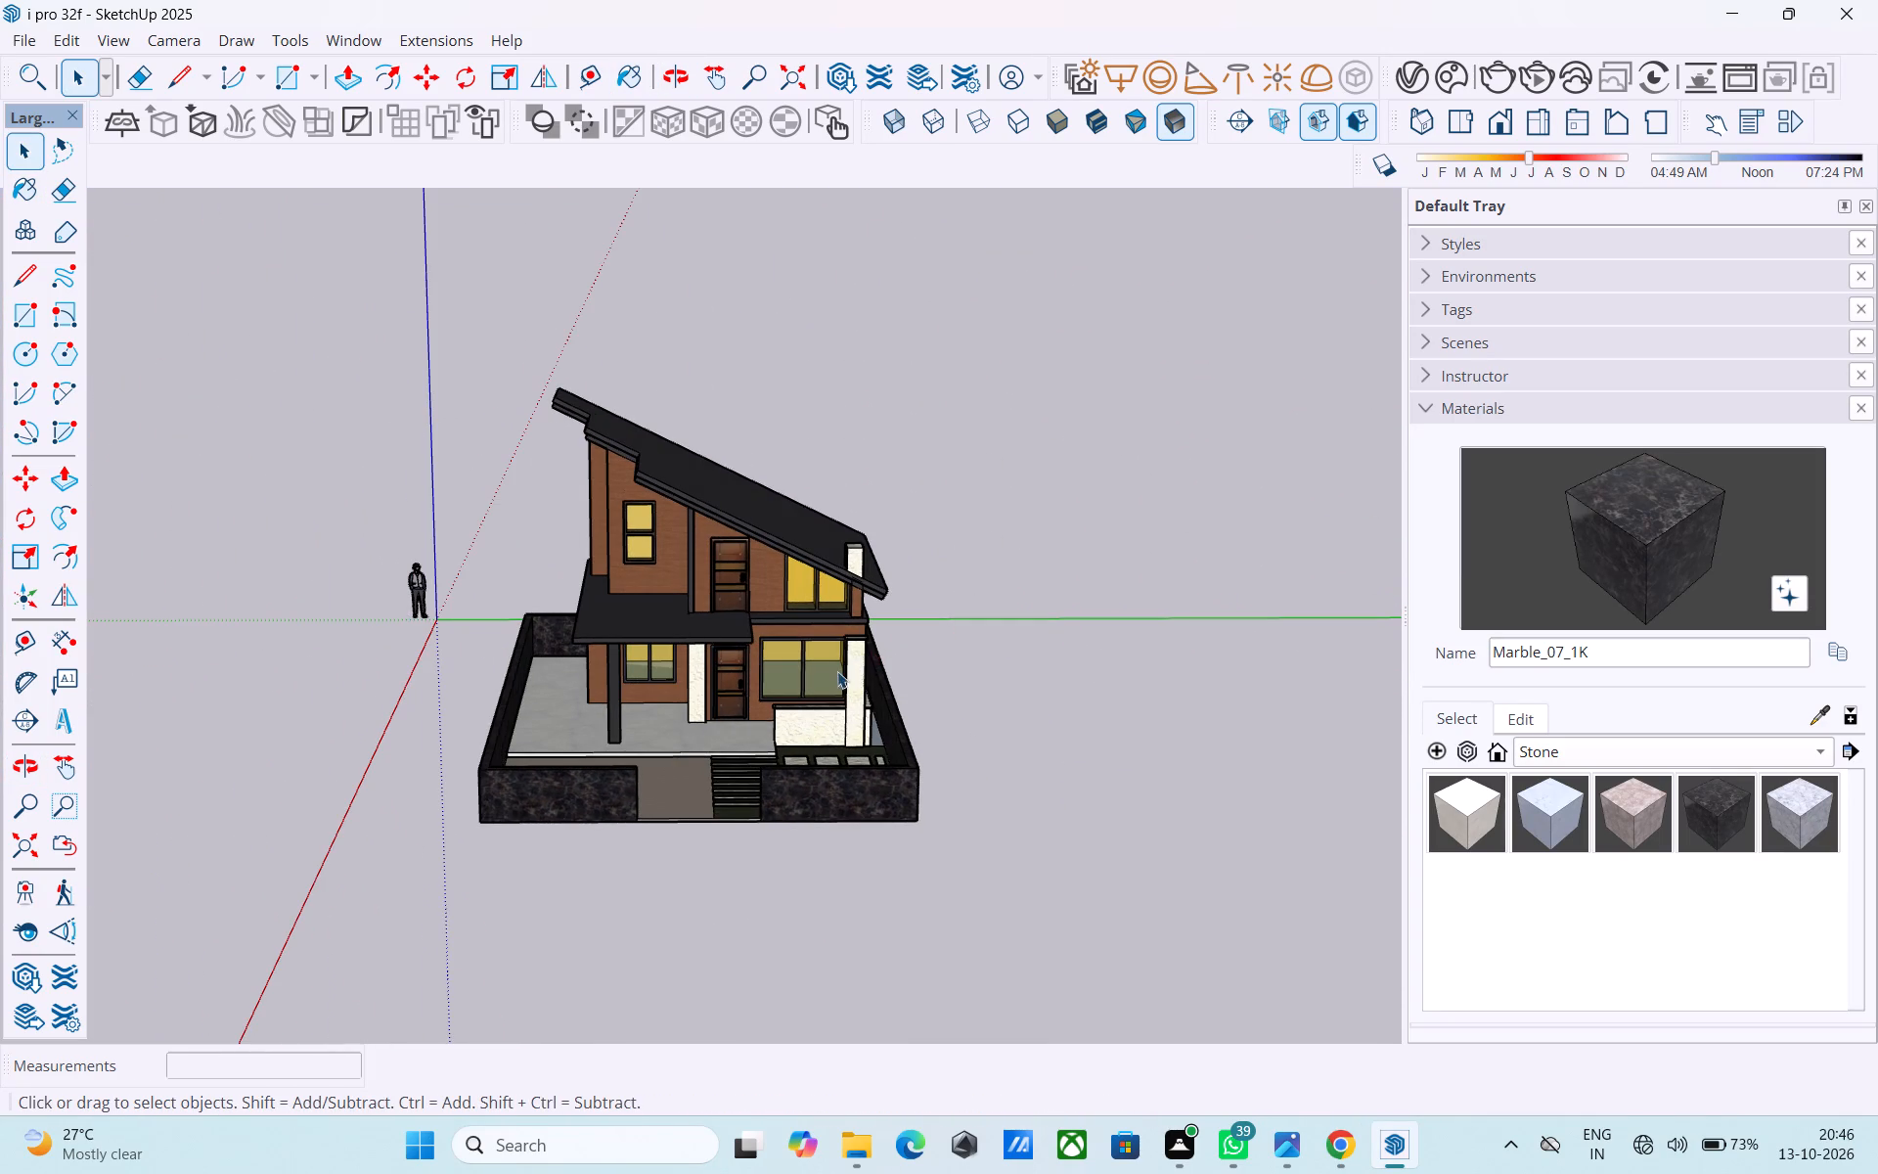
Import the ornamental grass model Group_1 (1) from Downloads and place it on the driveway near the porch edge.
middle_click_drag(781, 695, 779, 685)
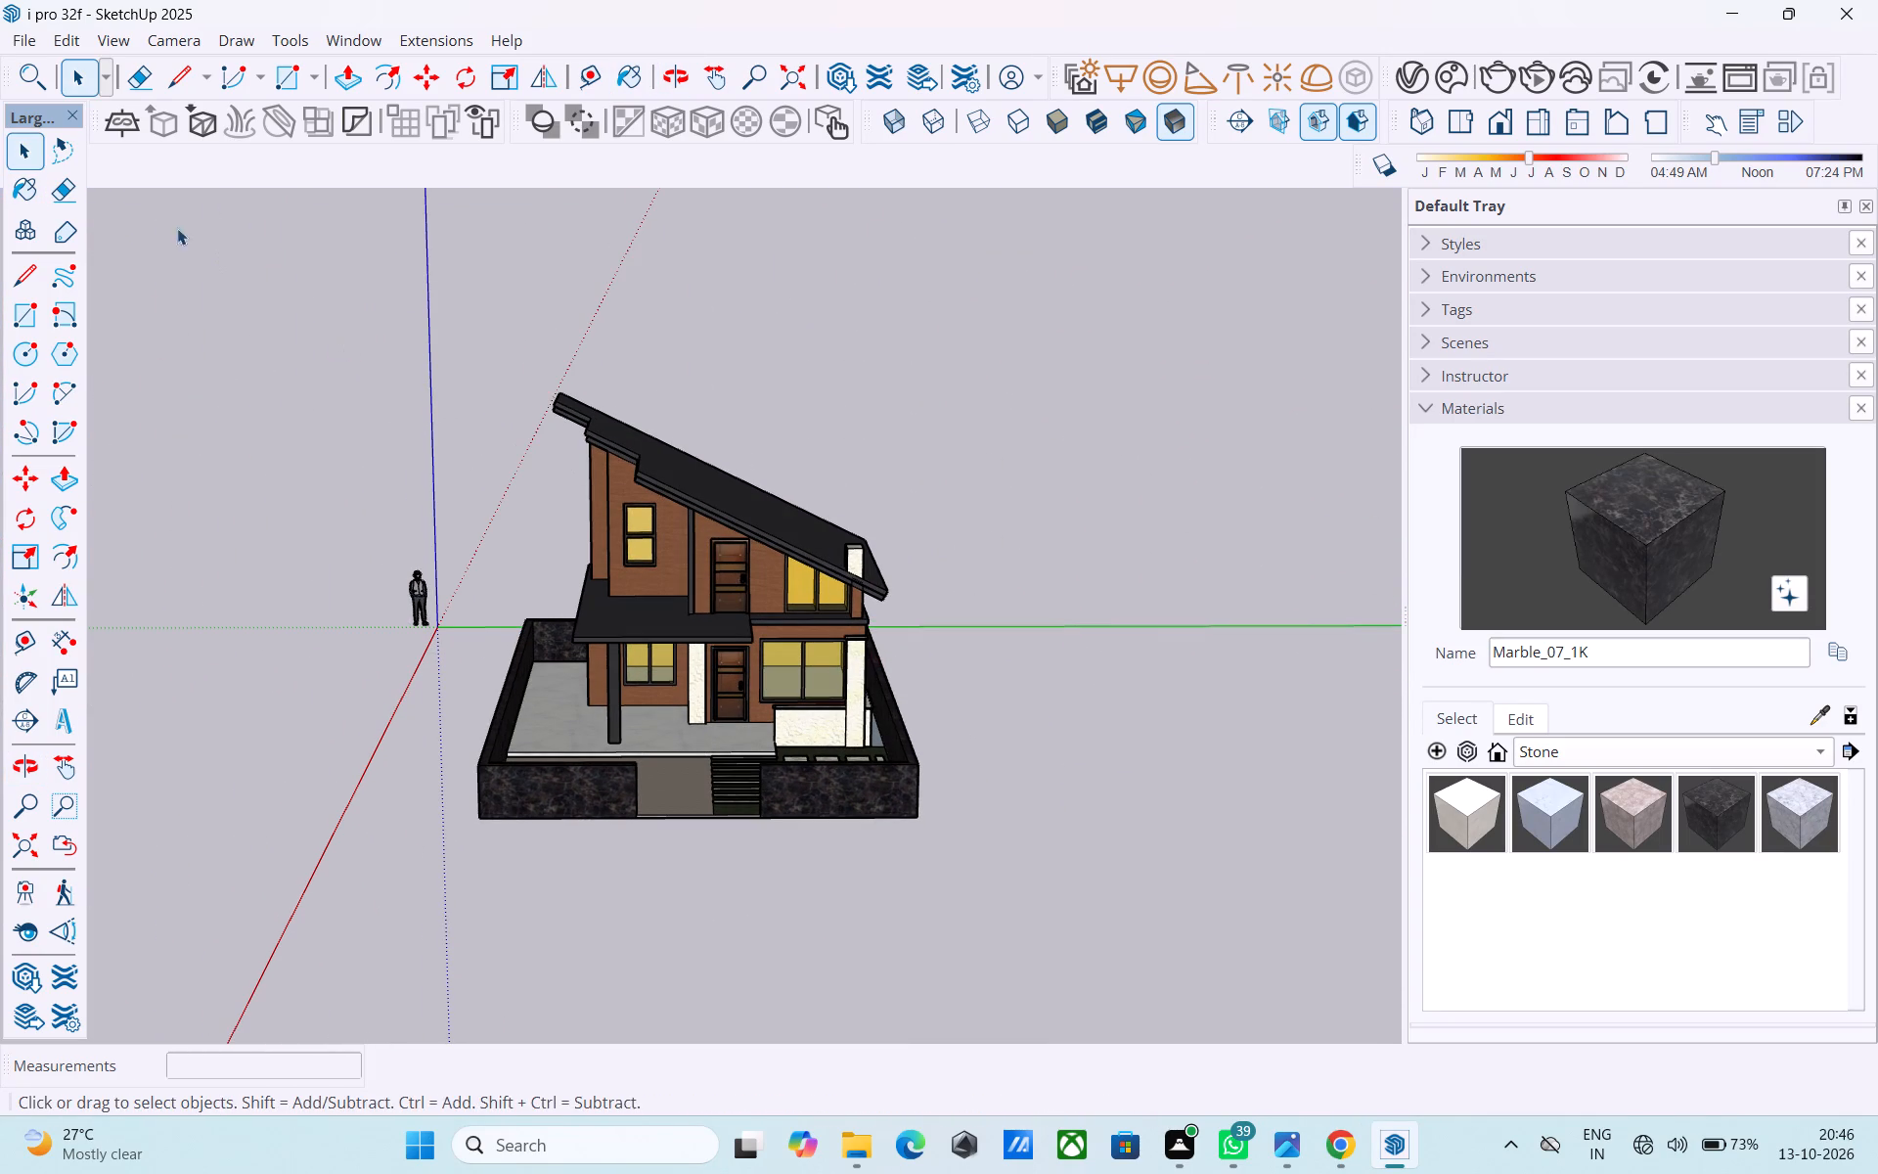
left_click(14, 46)
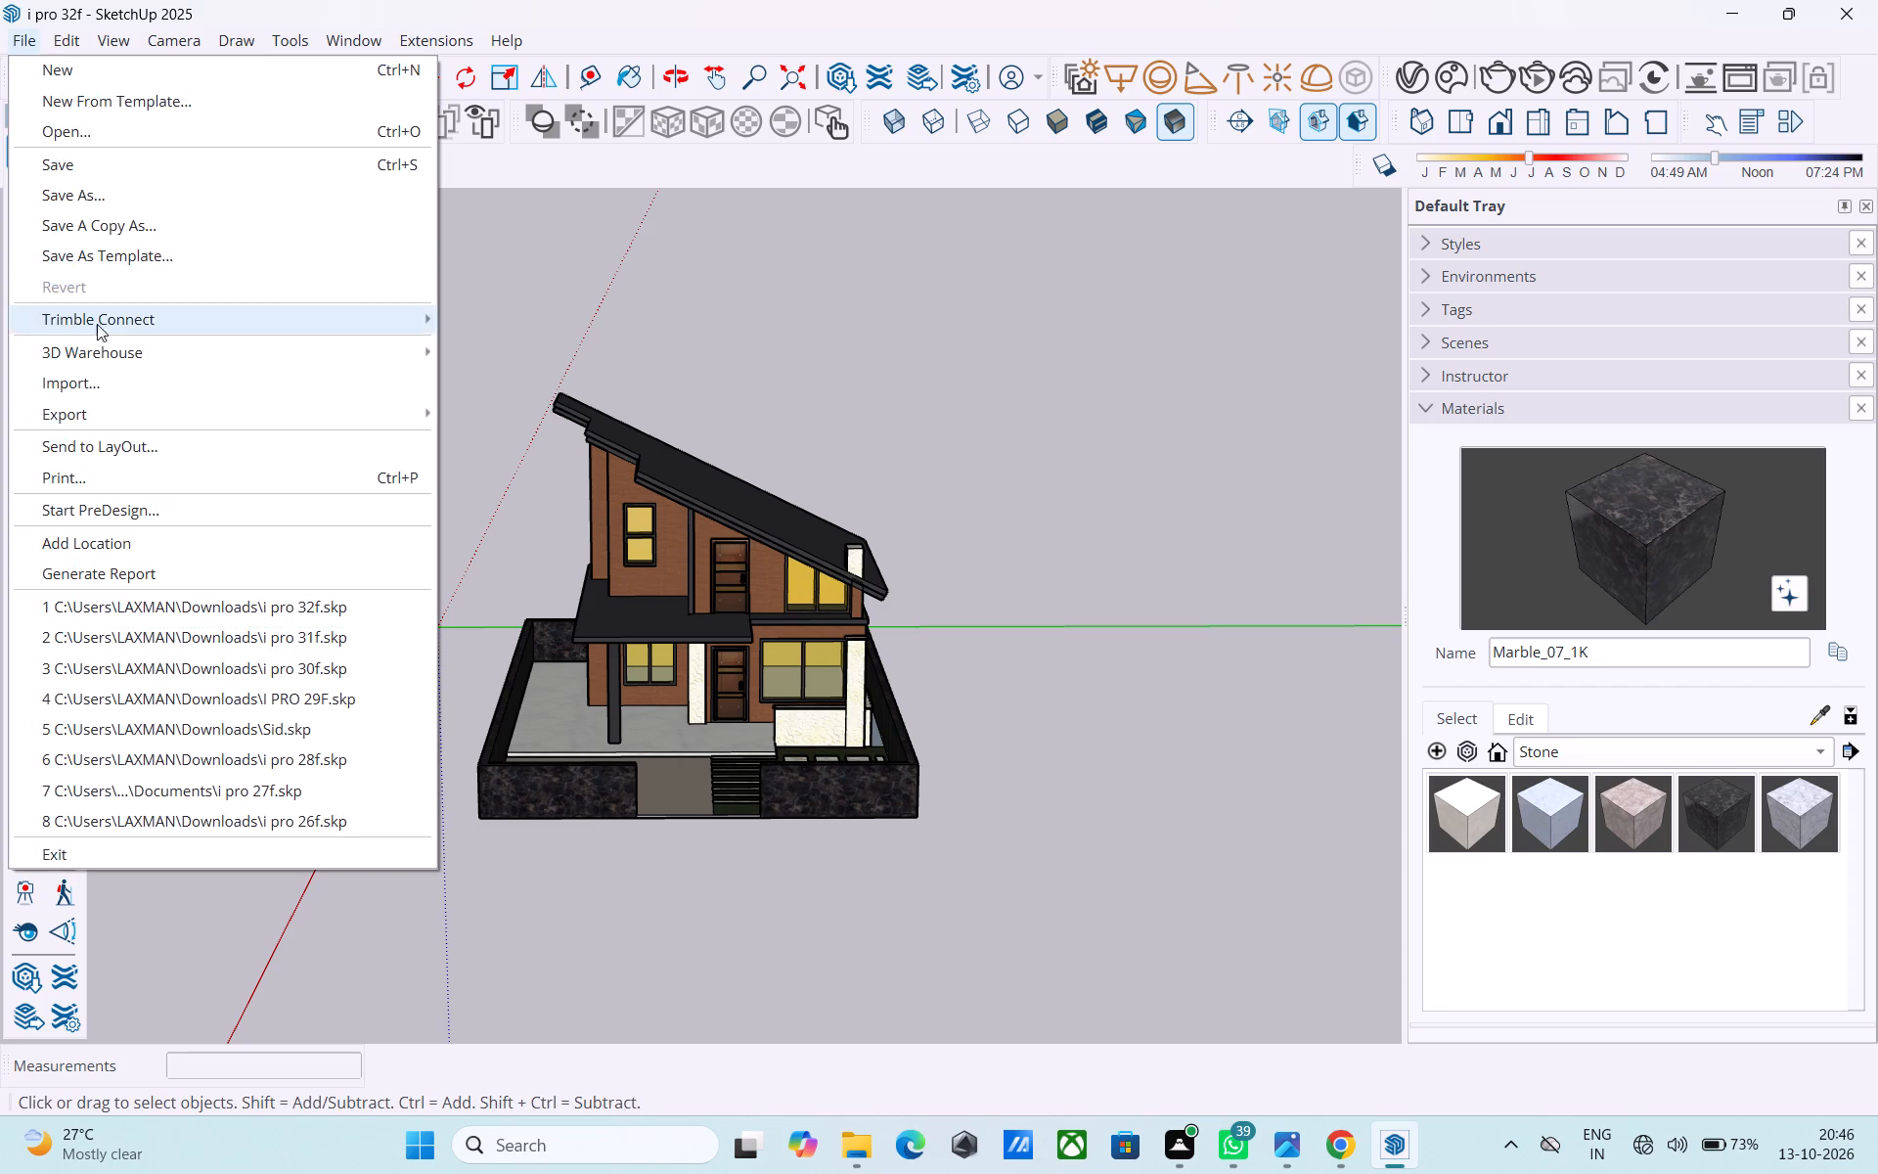
left_click(109, 381)
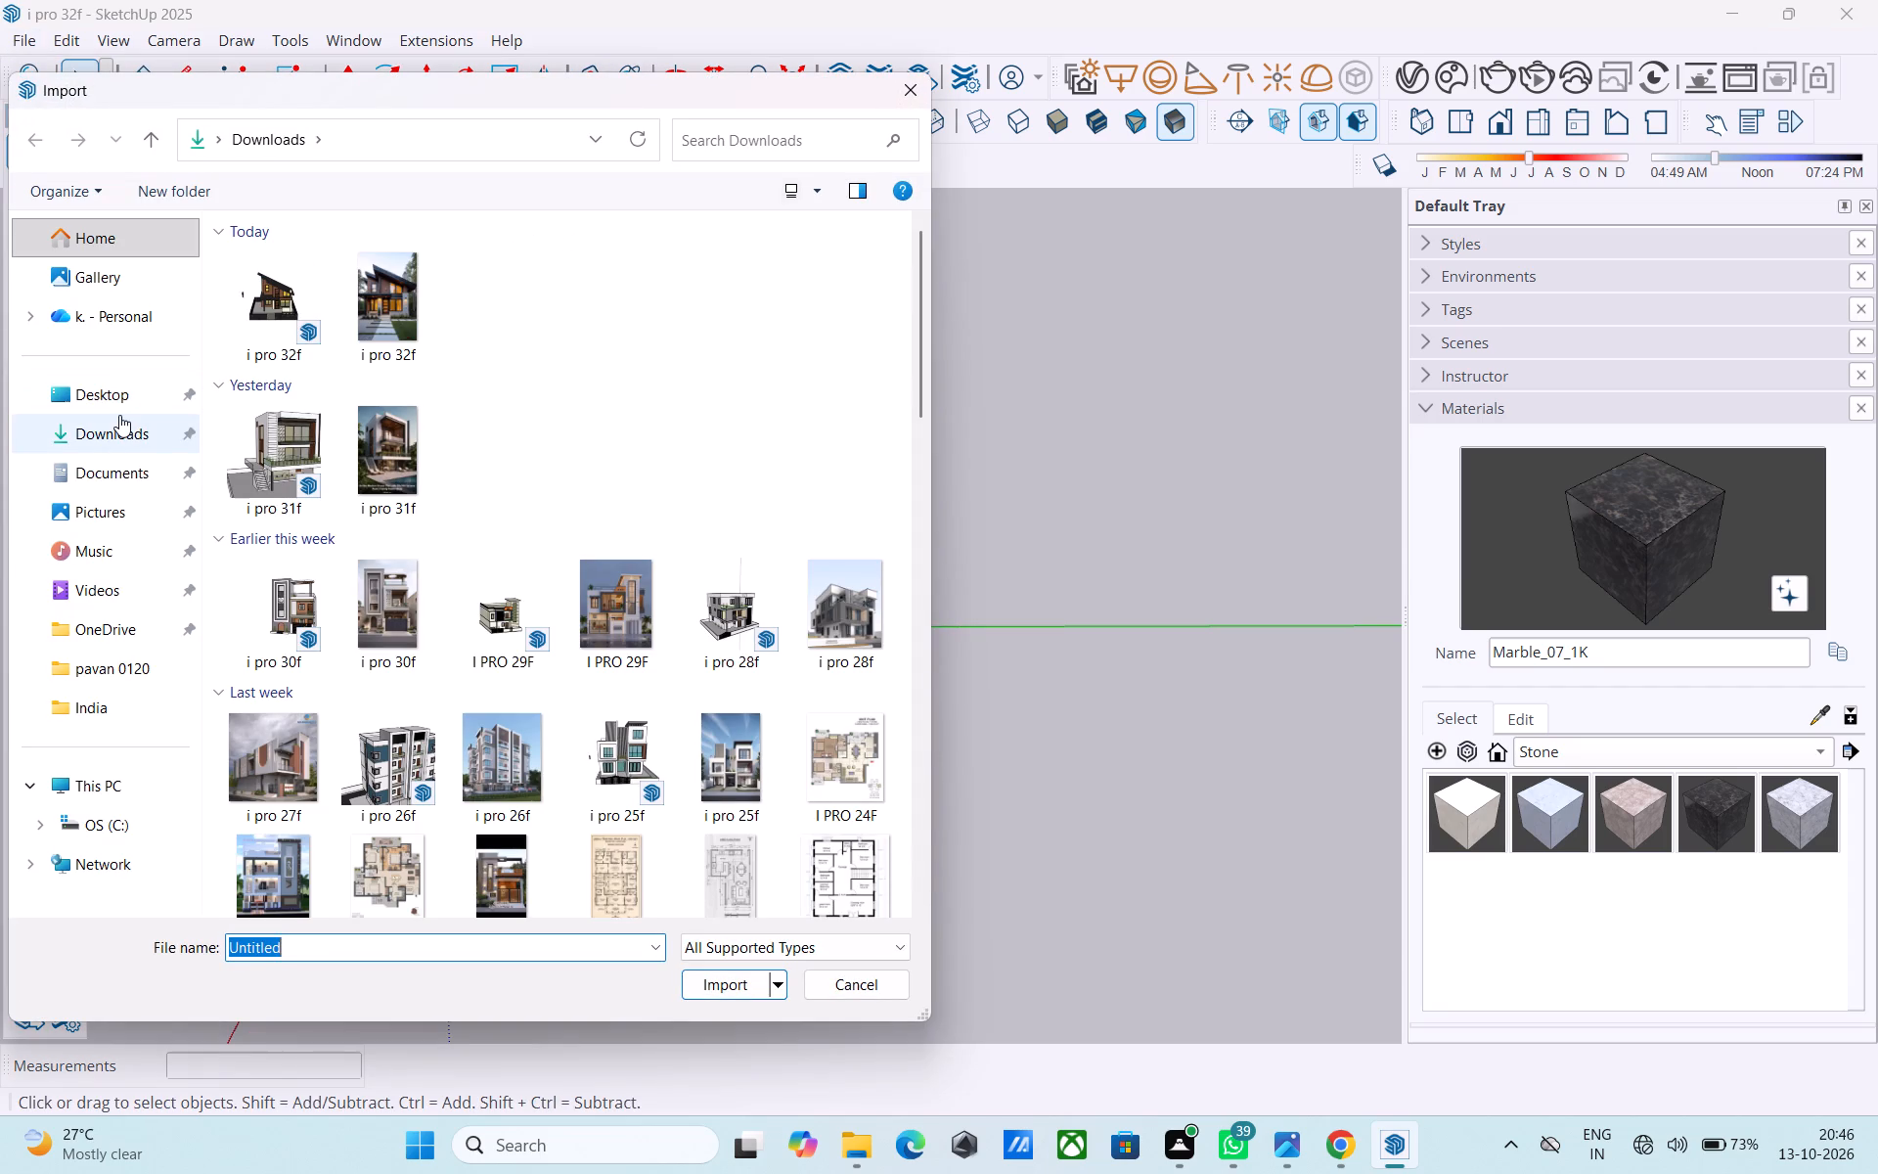
left_click(119, 415)
scroll(565, 418, "down", 4)
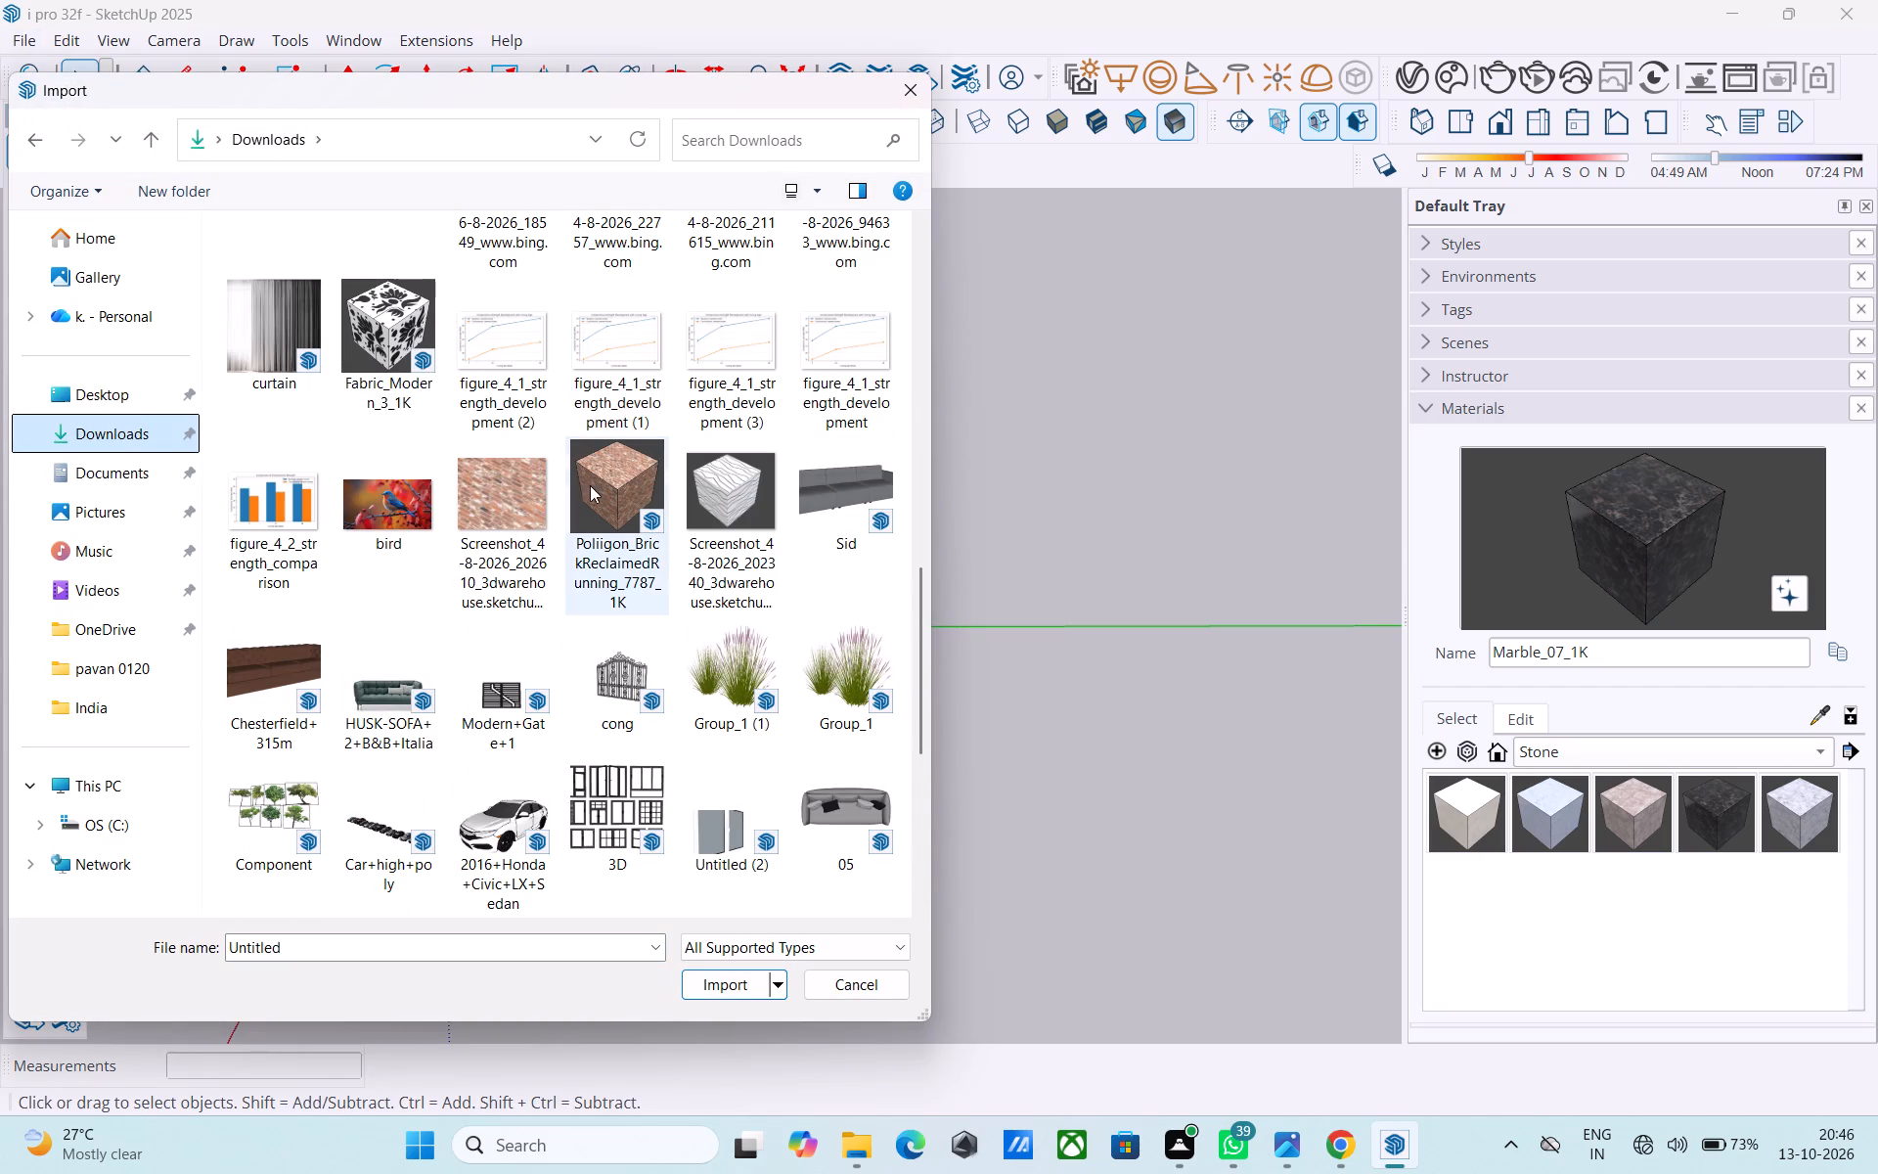
left_click(728, 626)
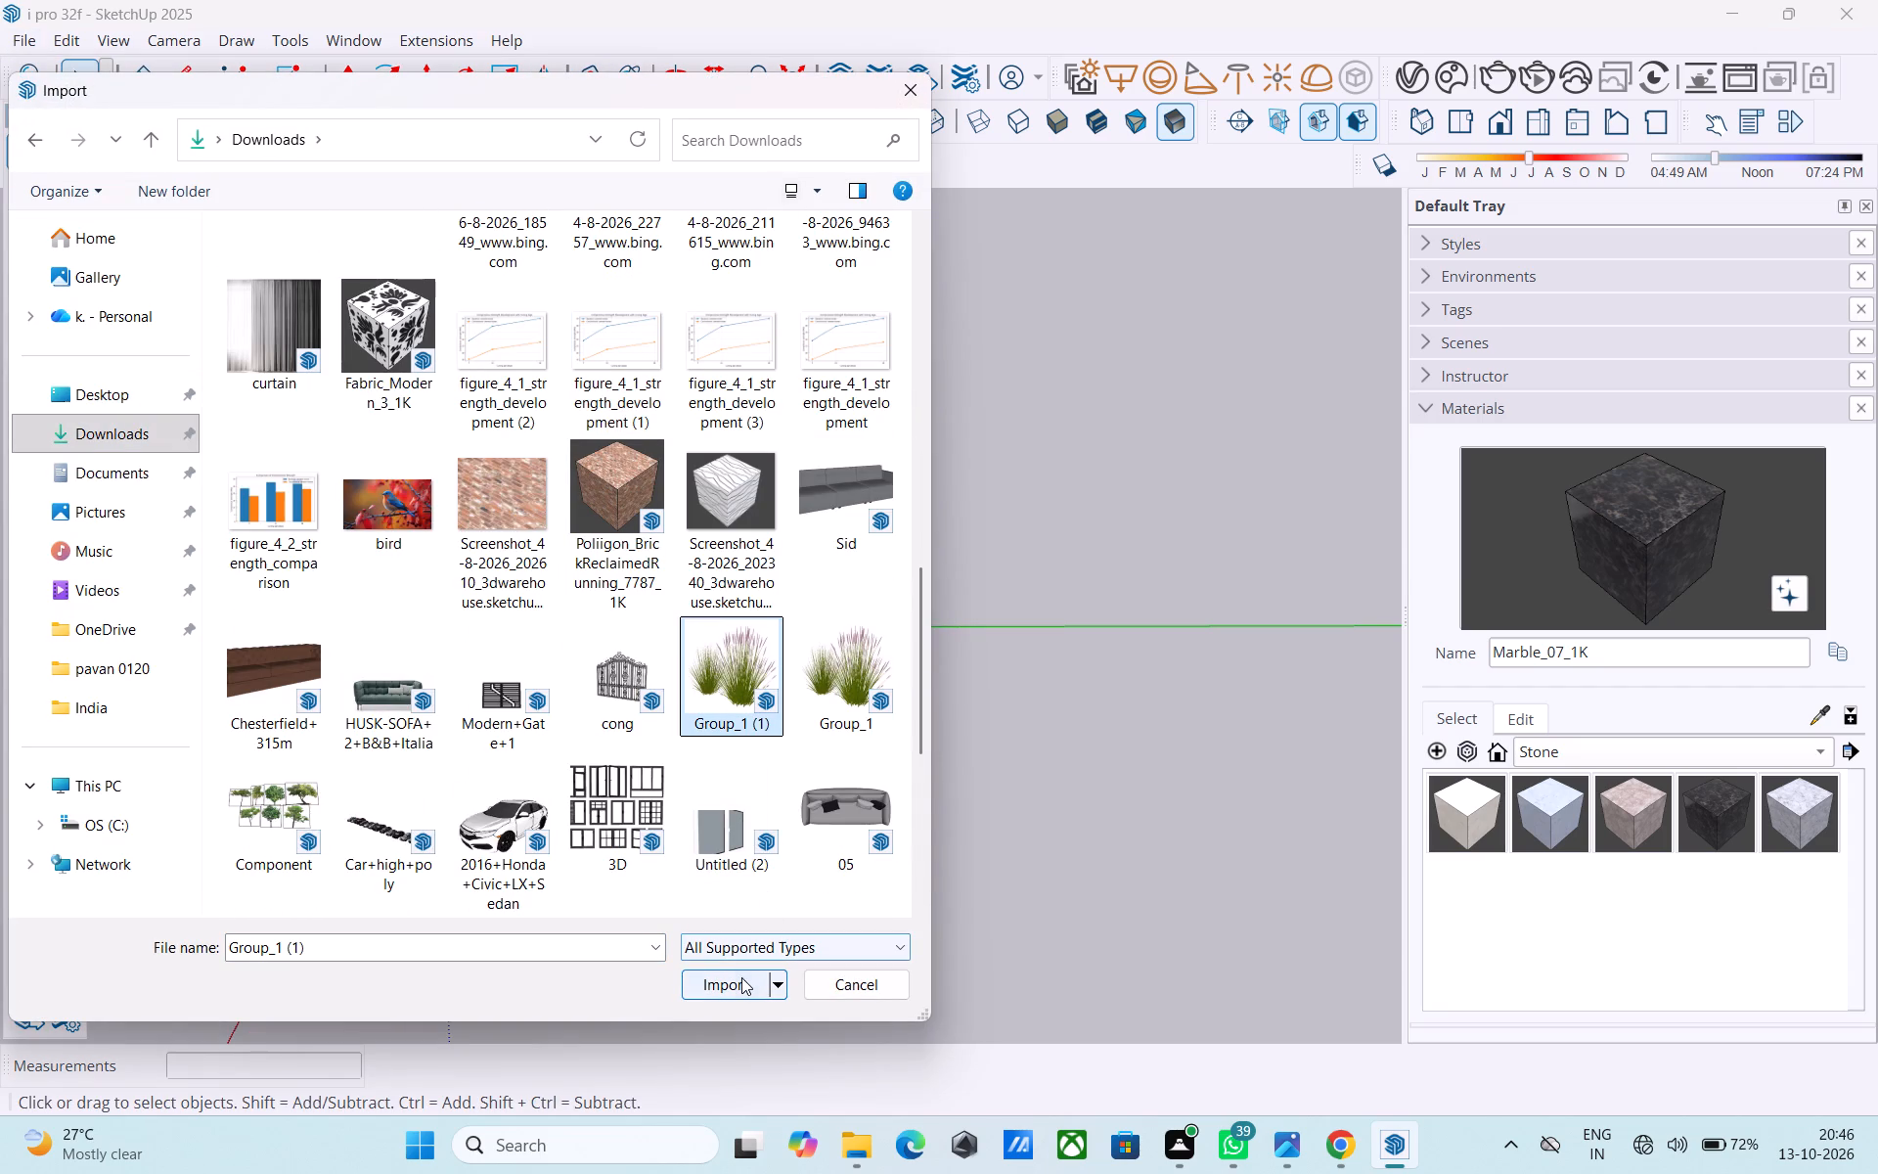
left_click(741, 977)
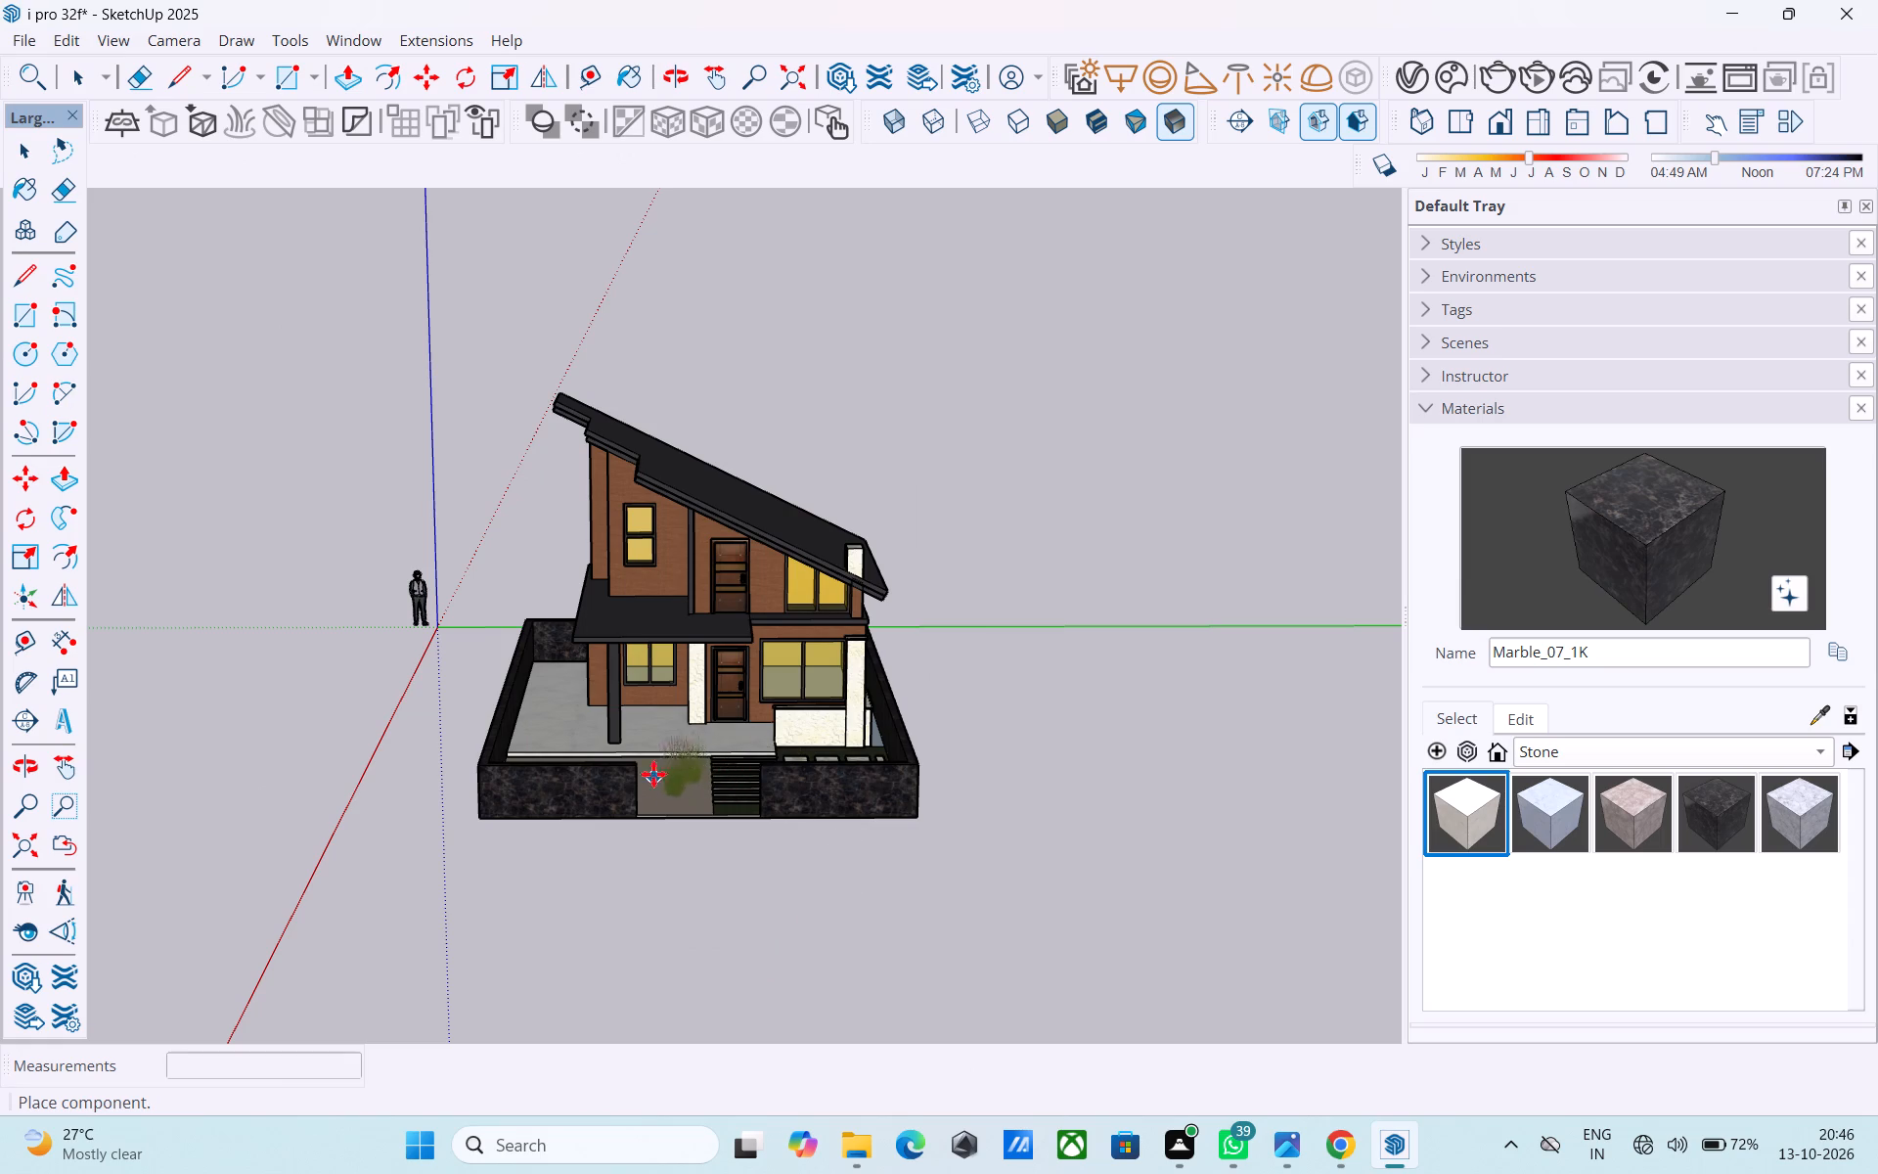
middle_click_drag(589, 703, 579, 811)
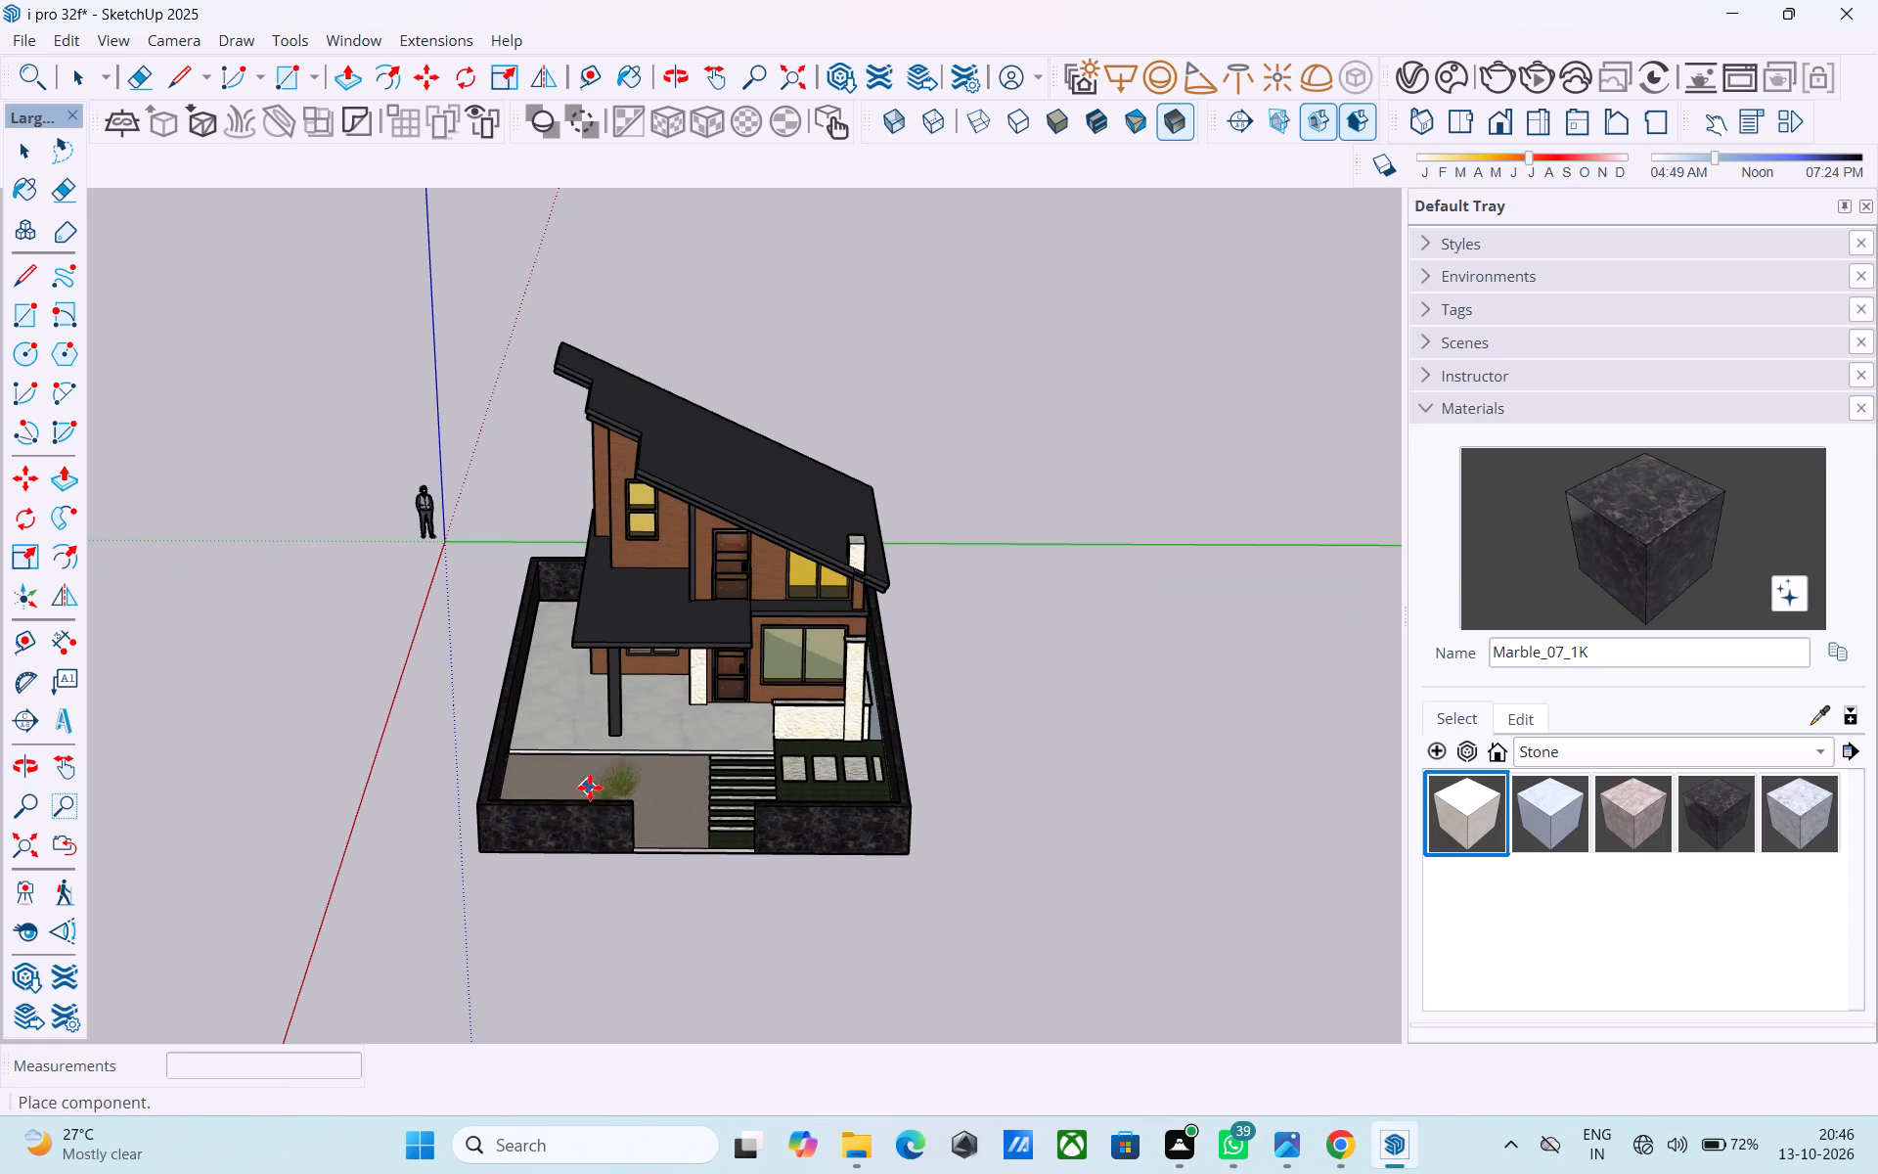
scroll(590, 786, "up", 9)
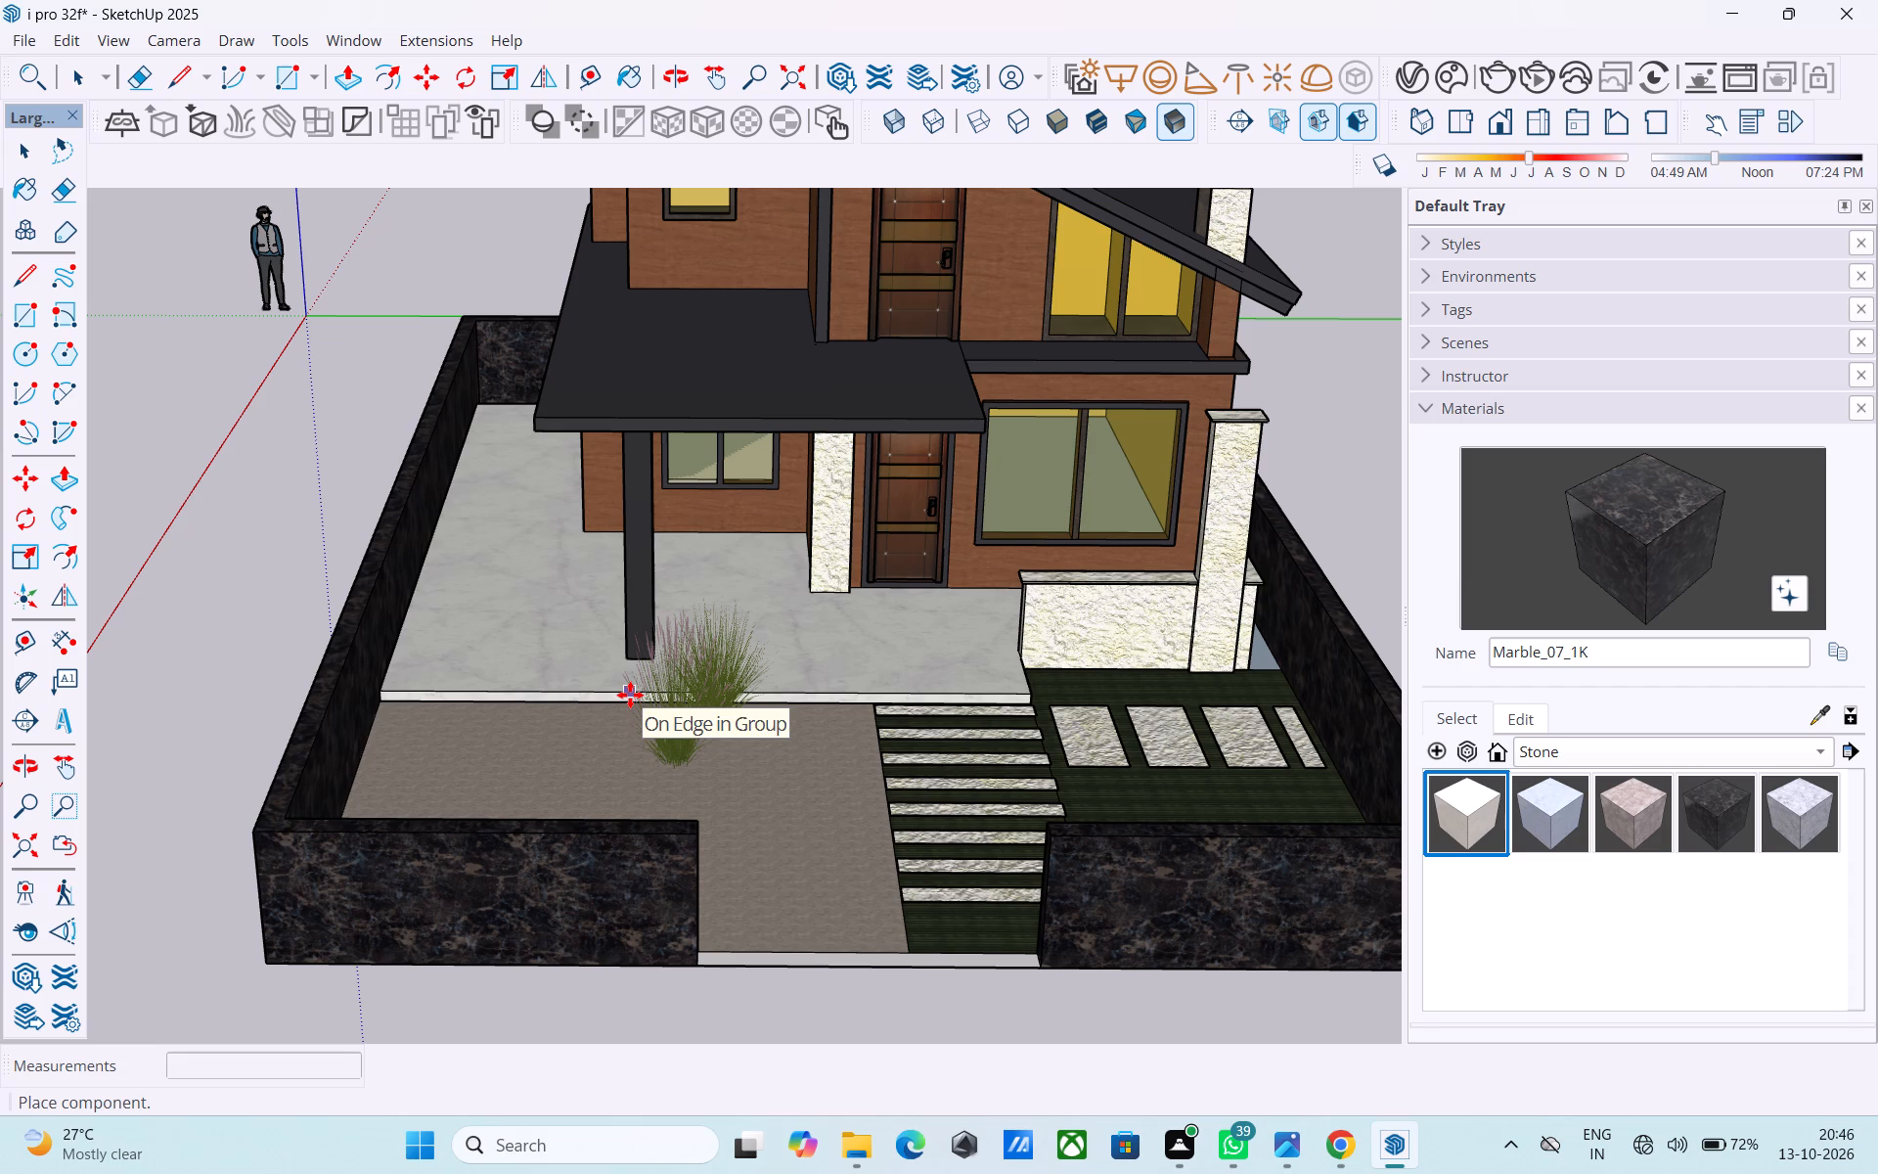
scroll(634, 693, "down", 1)
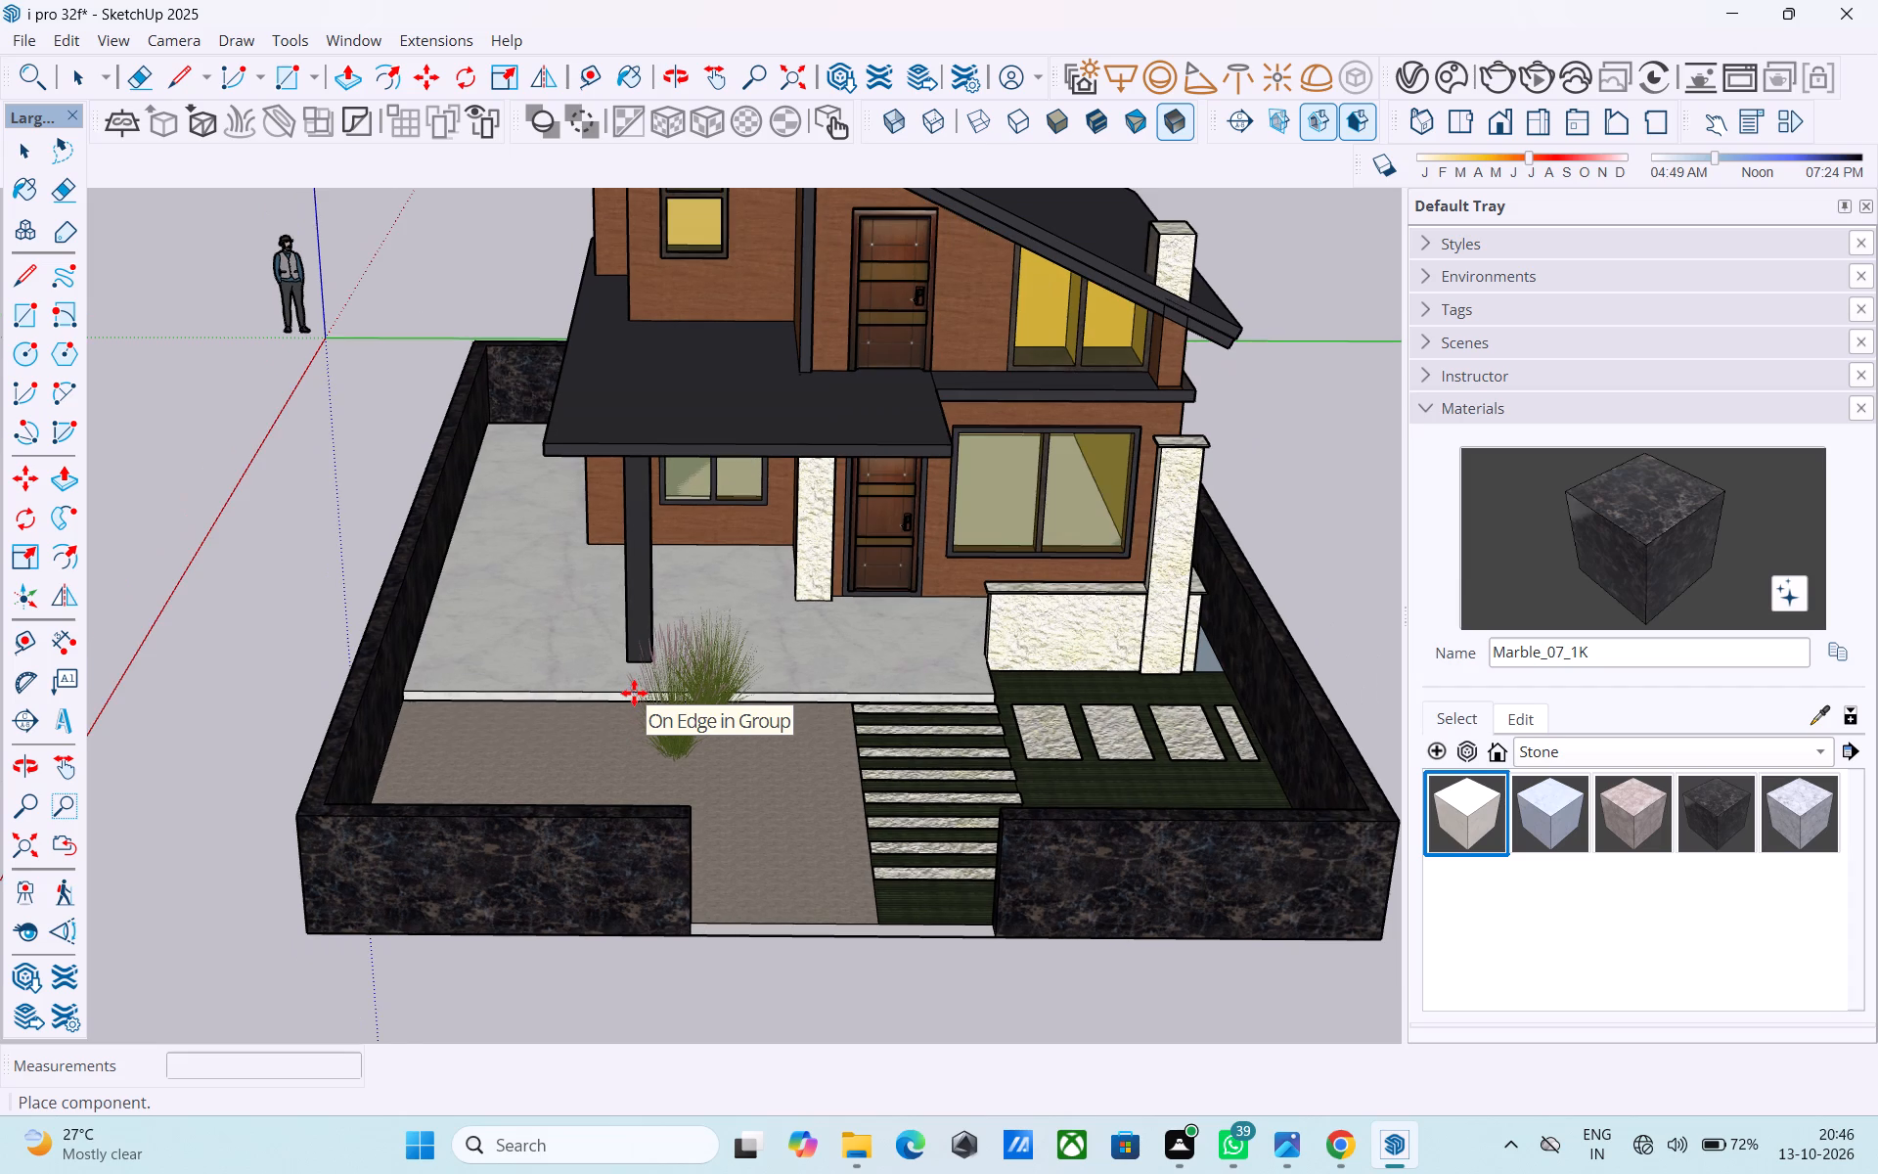
scroll(634, 693, "down", 2)
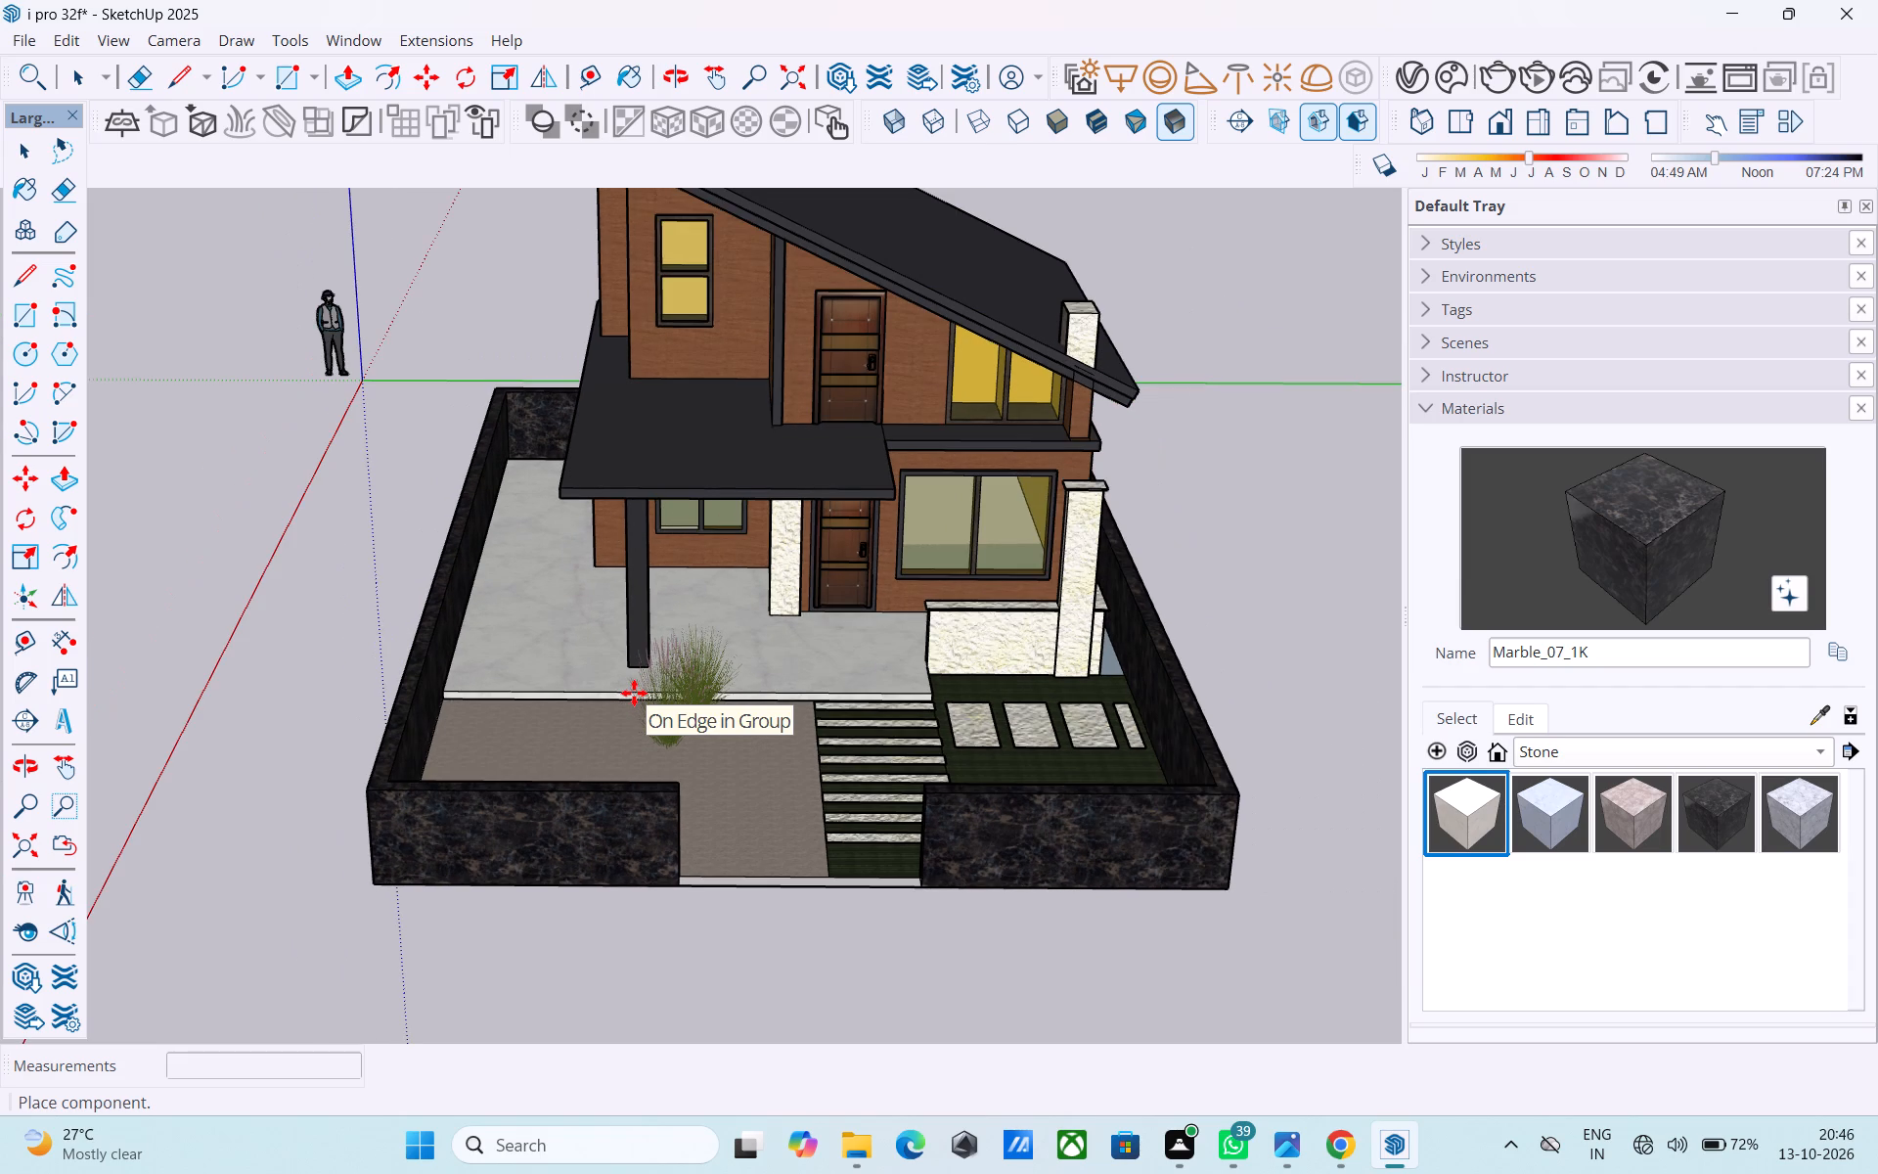
middle_click_drag(634, 693, 785, 689)
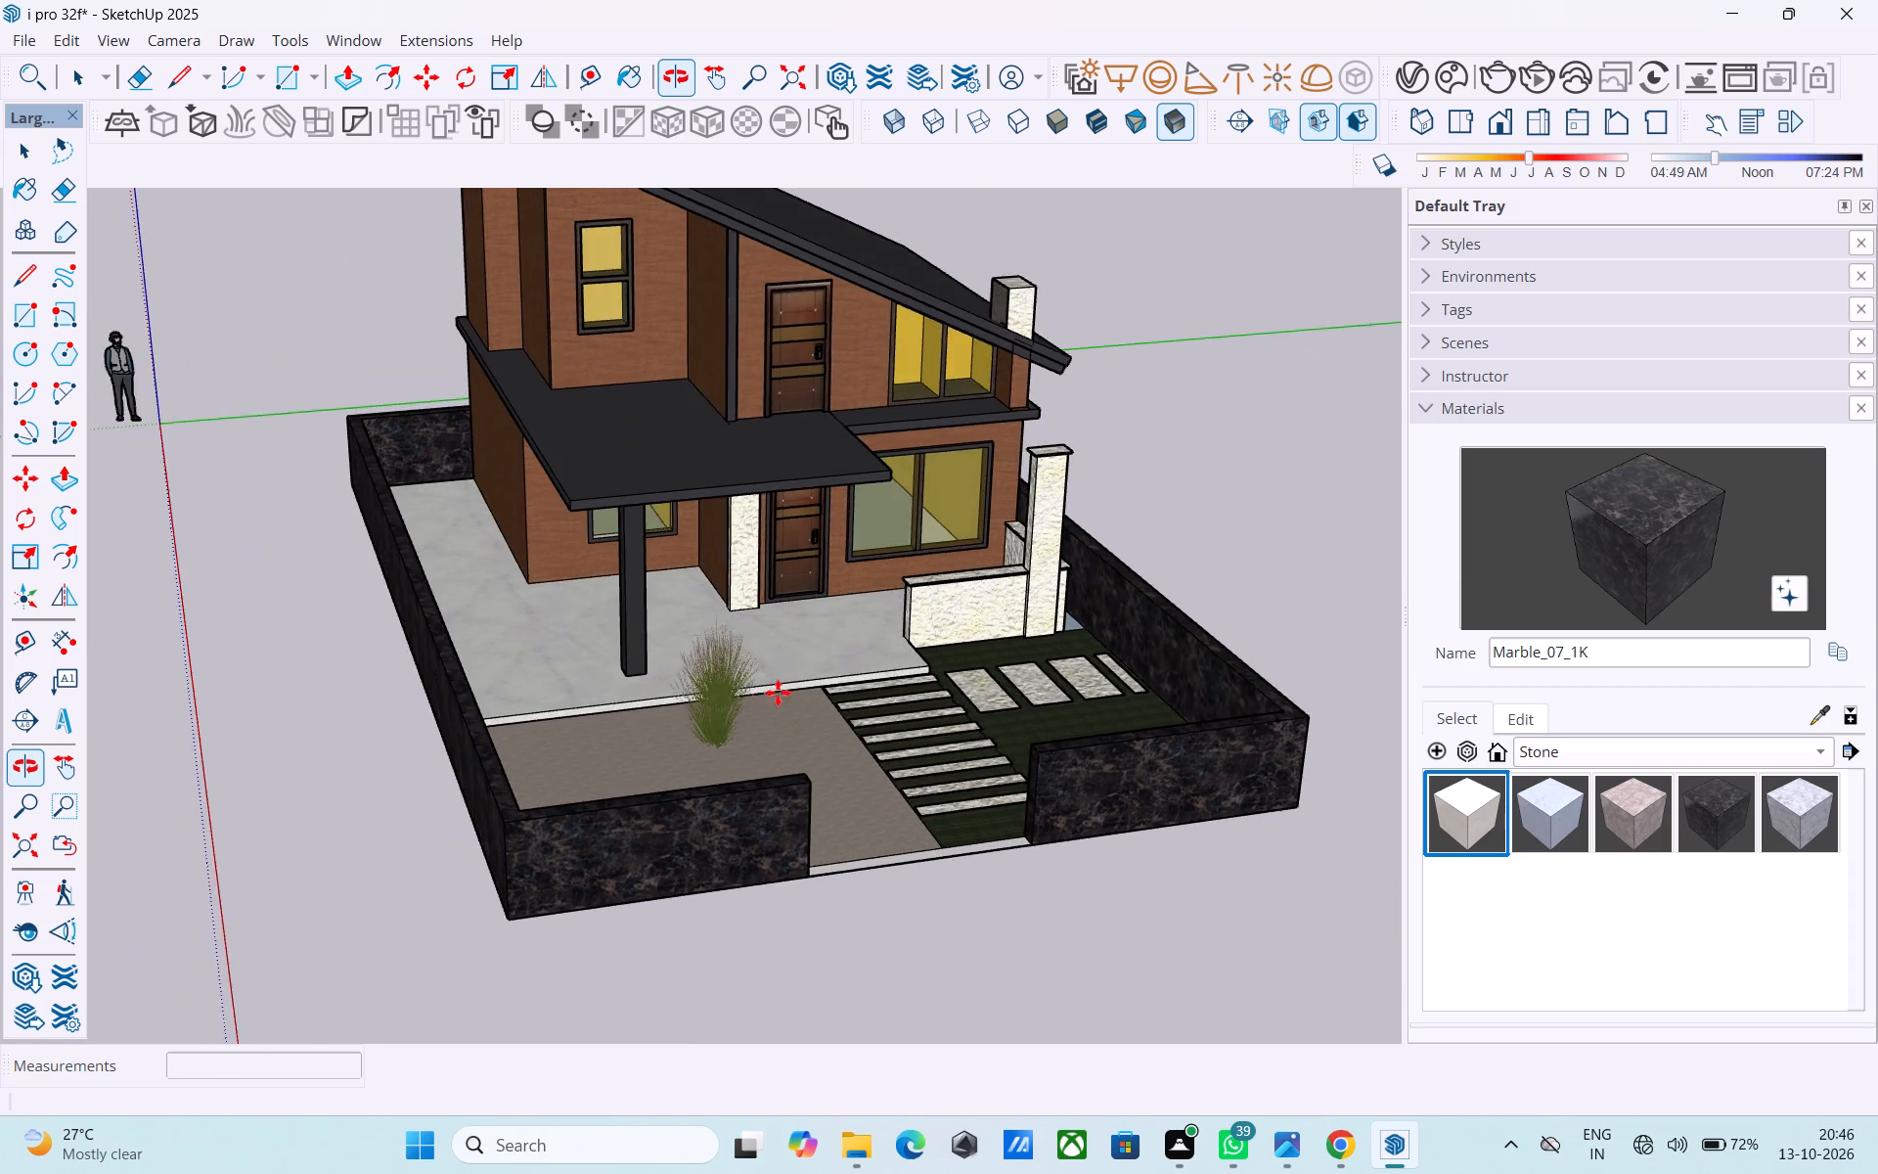
scroll(744, 700, "up", 4)
left_click(598, 720)
Explode the imported grass component into separate clumps and clear the selection.
middle_click_drag(693, 701, 1235, 692)
scroll(1199, 693, "up", 4)
middle_click_drag(1052, 700, 859, 766)
key("space")
scroll(685, 727, "up", 3)
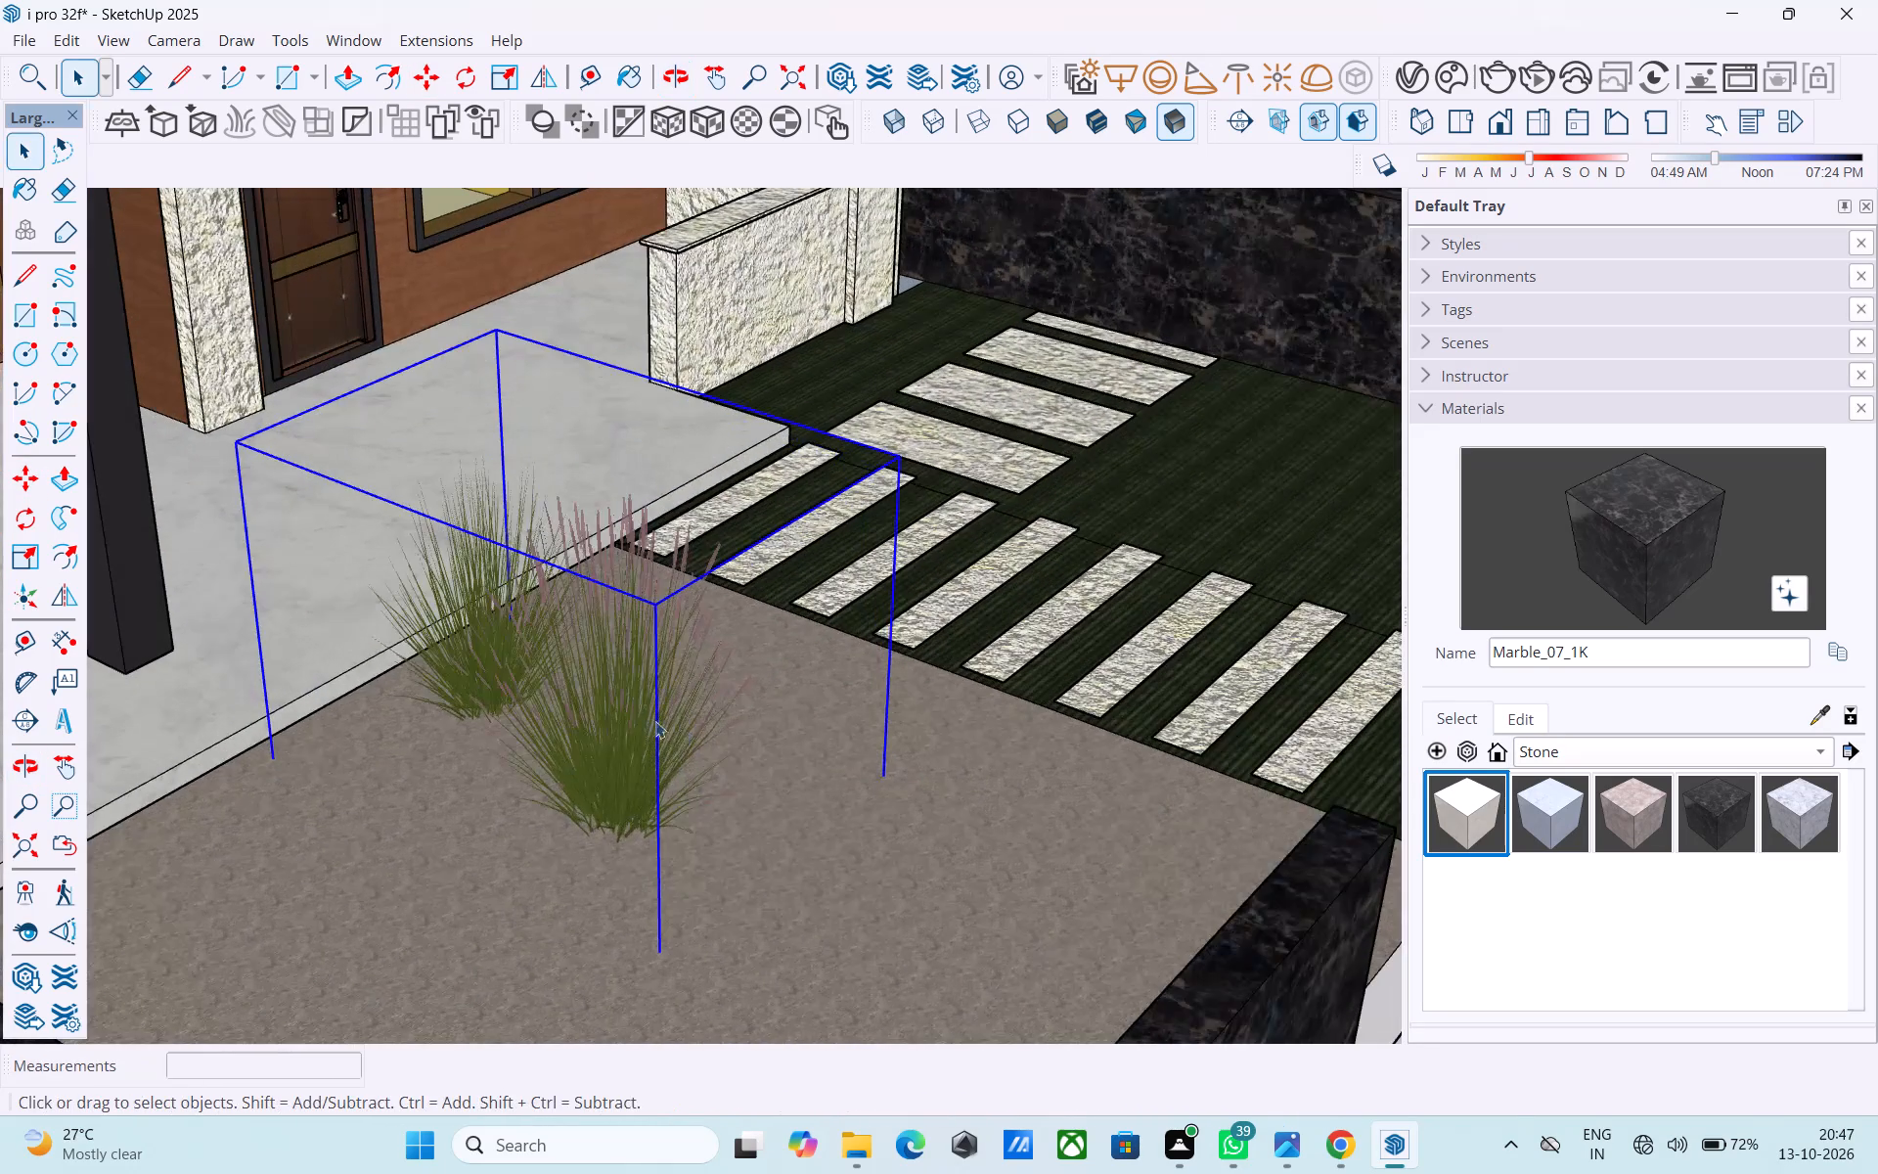
left_click(638, 712)
right_click(634, 703)
left_click(722, 223)
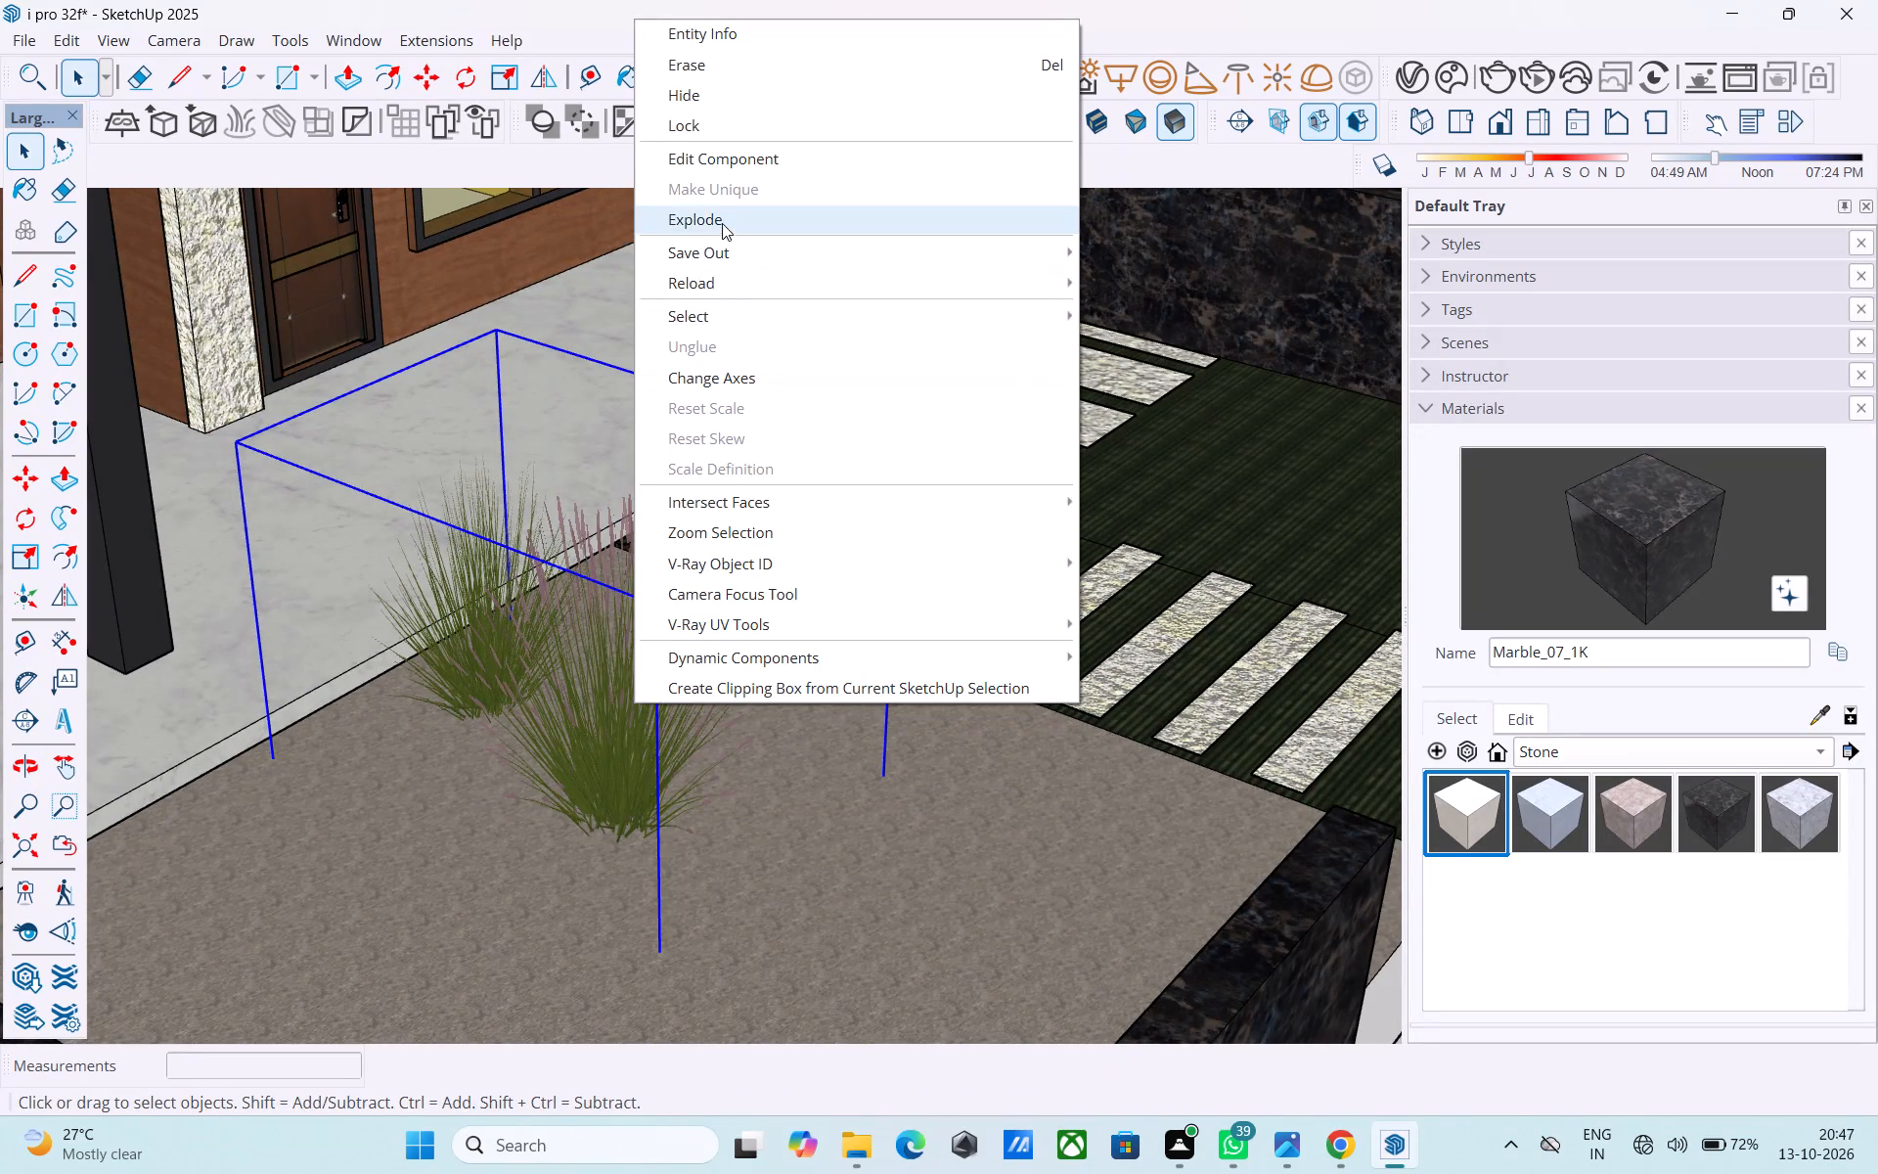
scroll(760, 450, "down", 4)
scroll(805, 523, "down", 4)
left_click(1084, 659)
scroll(744, 561, "up", 3)
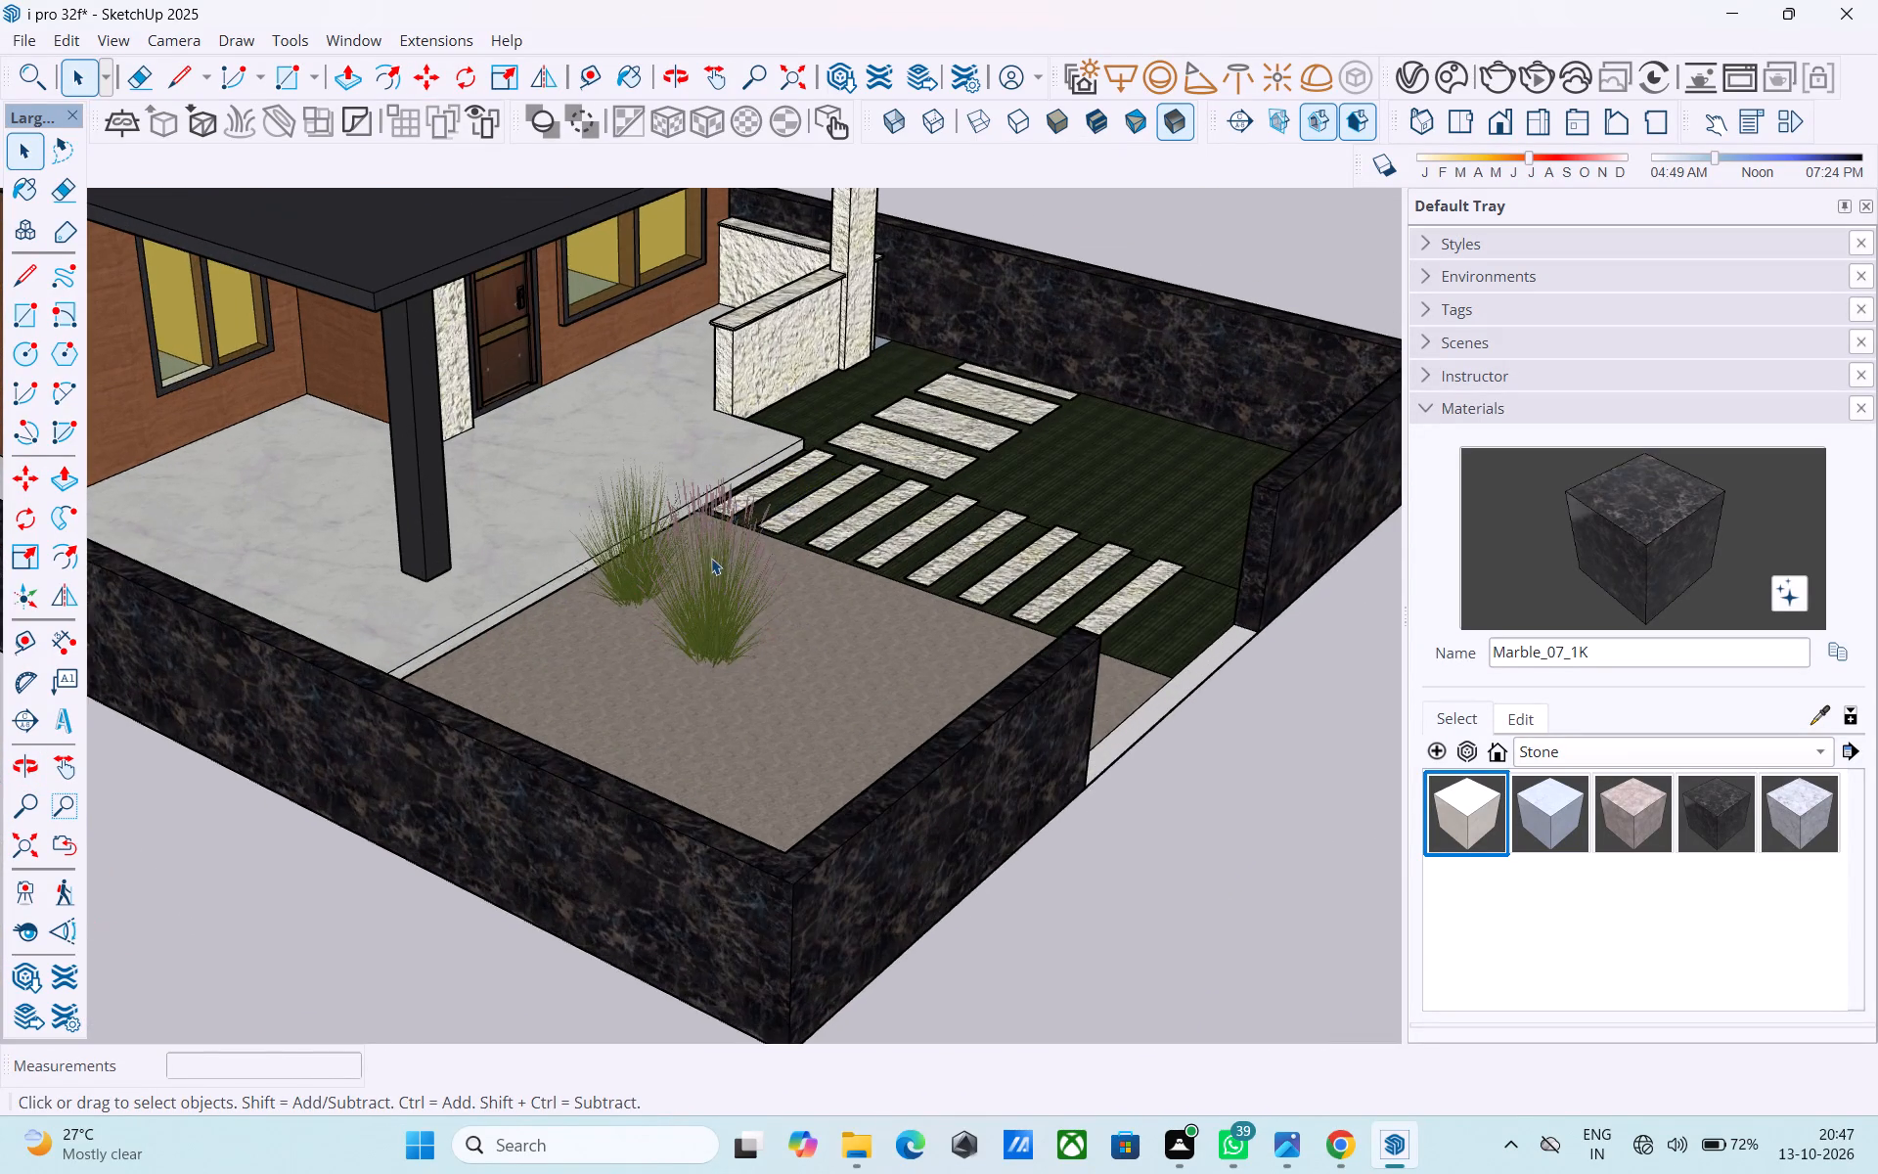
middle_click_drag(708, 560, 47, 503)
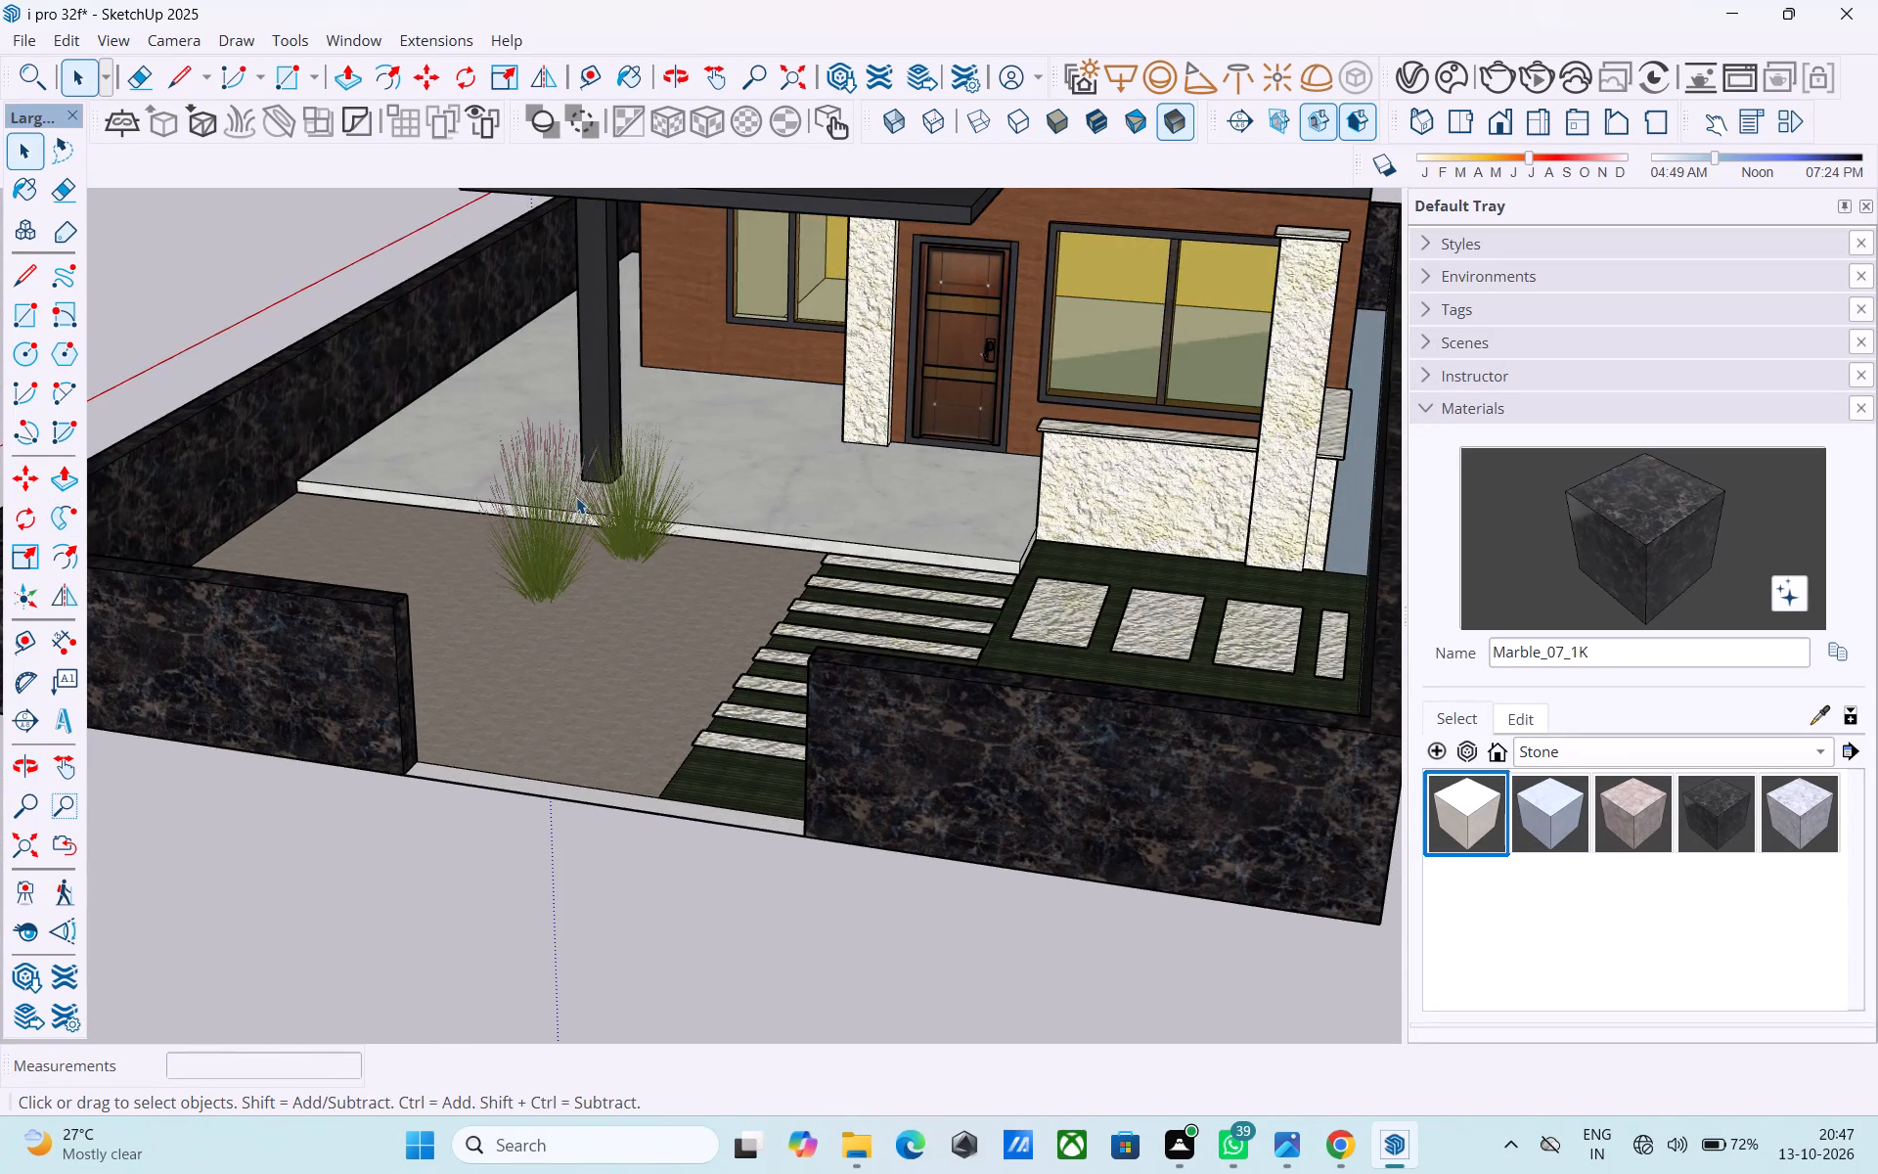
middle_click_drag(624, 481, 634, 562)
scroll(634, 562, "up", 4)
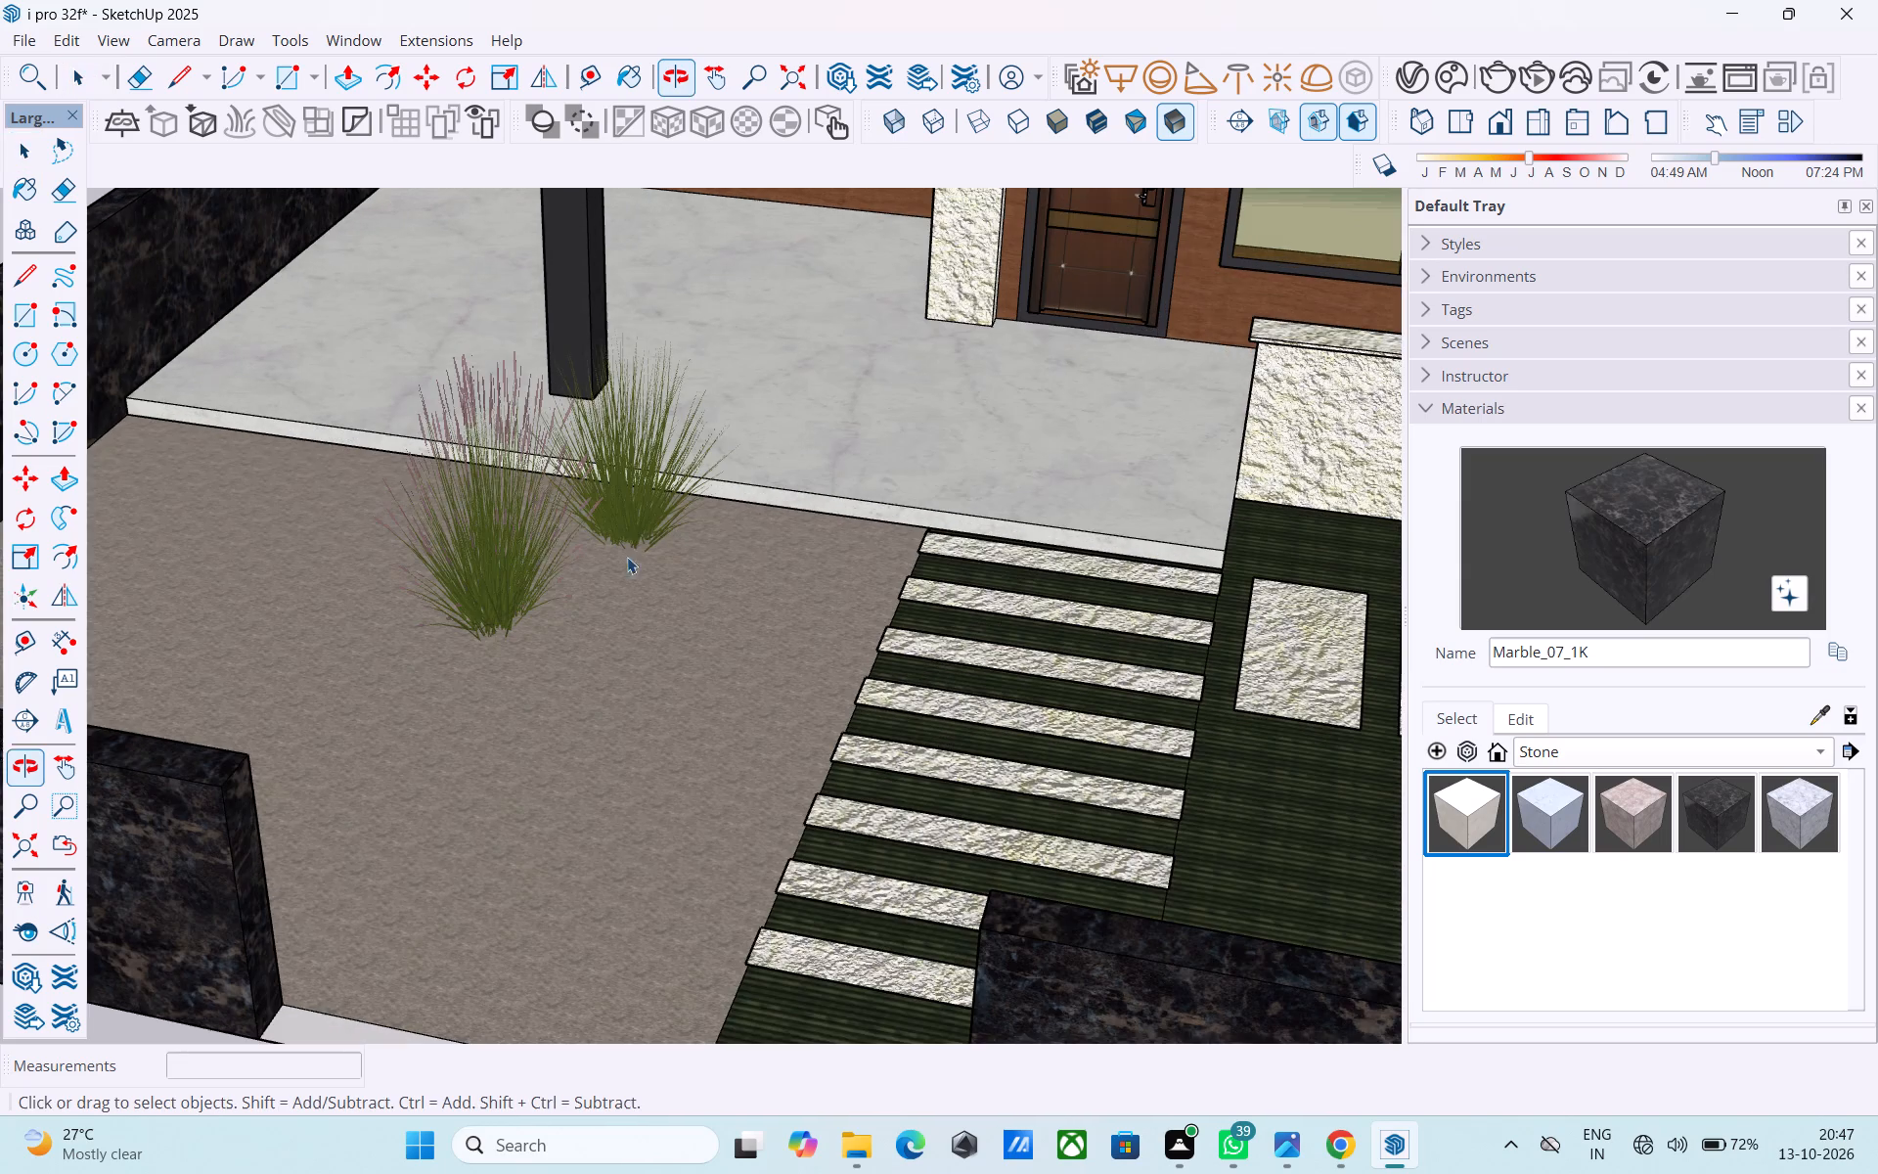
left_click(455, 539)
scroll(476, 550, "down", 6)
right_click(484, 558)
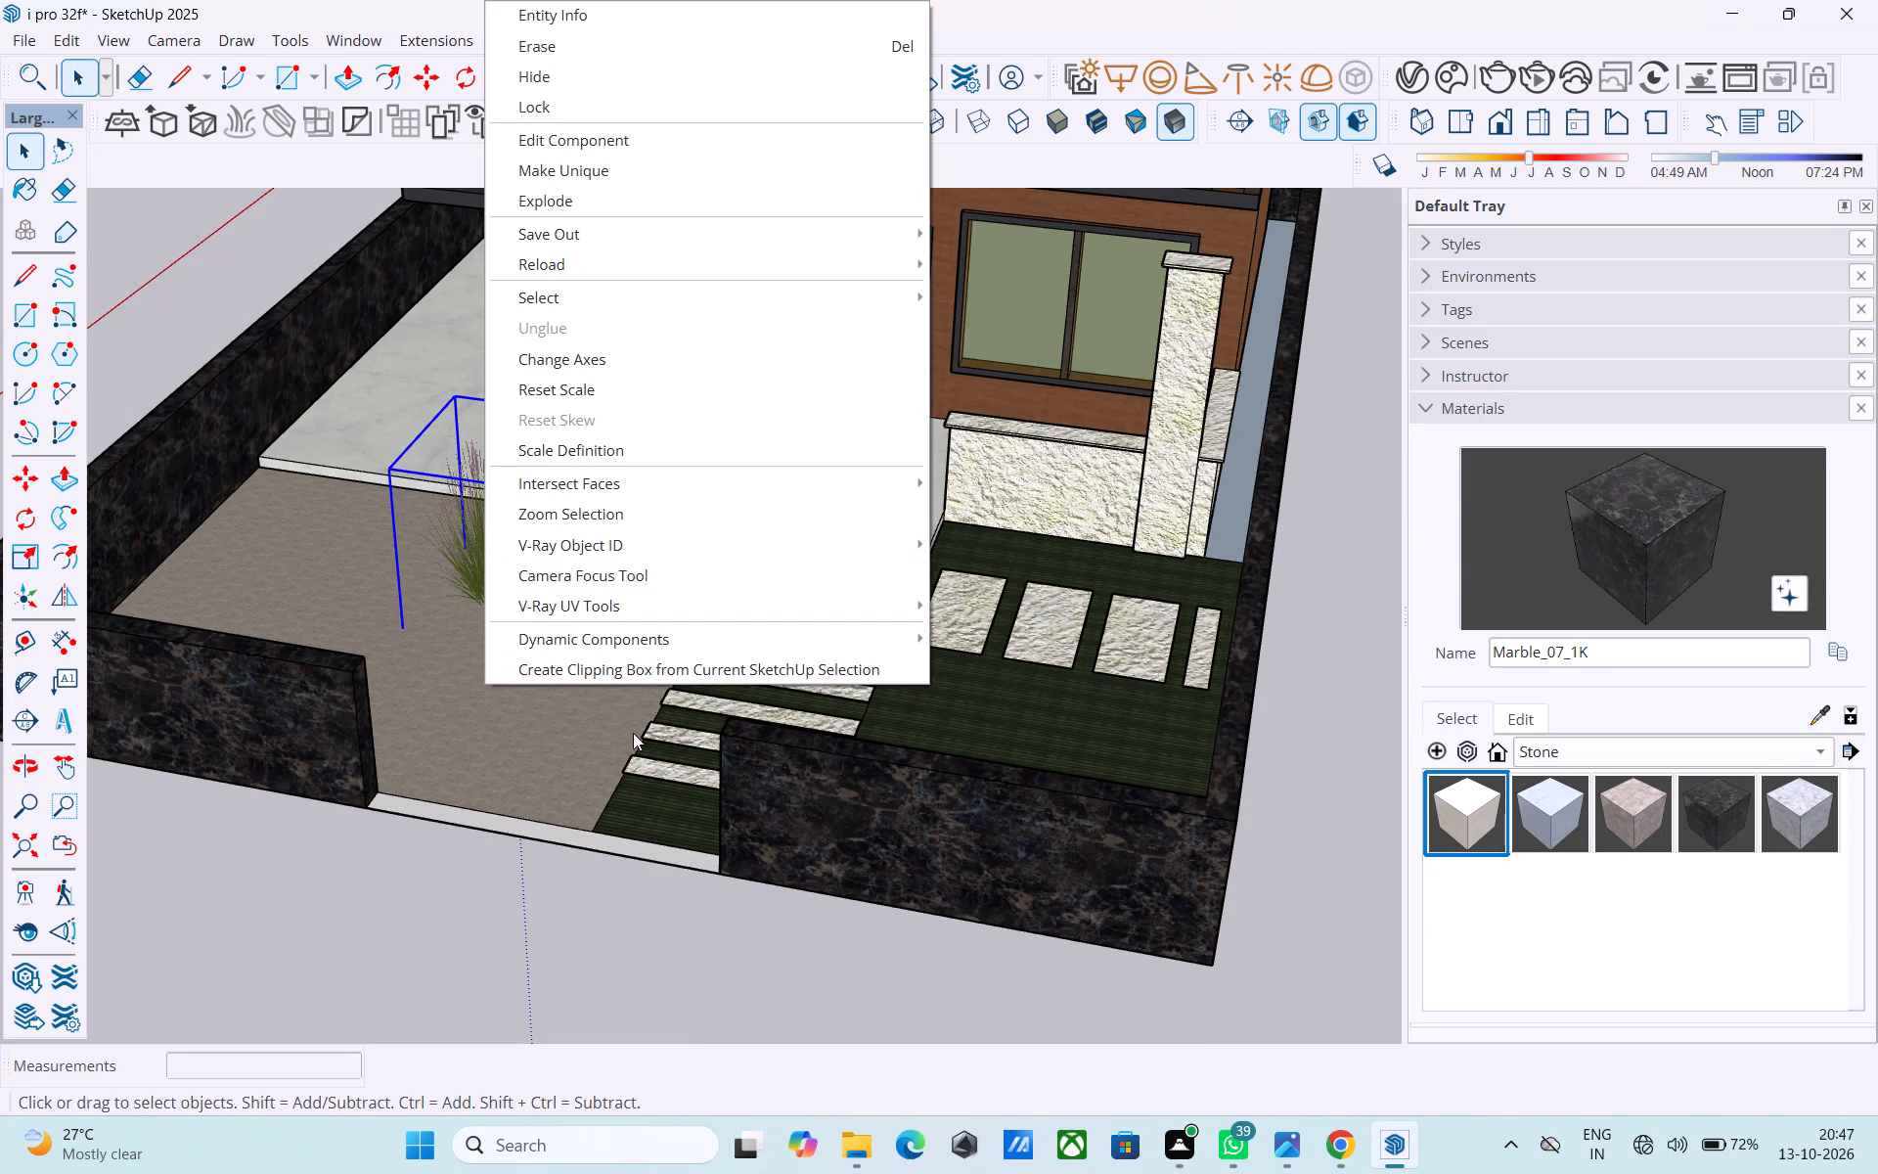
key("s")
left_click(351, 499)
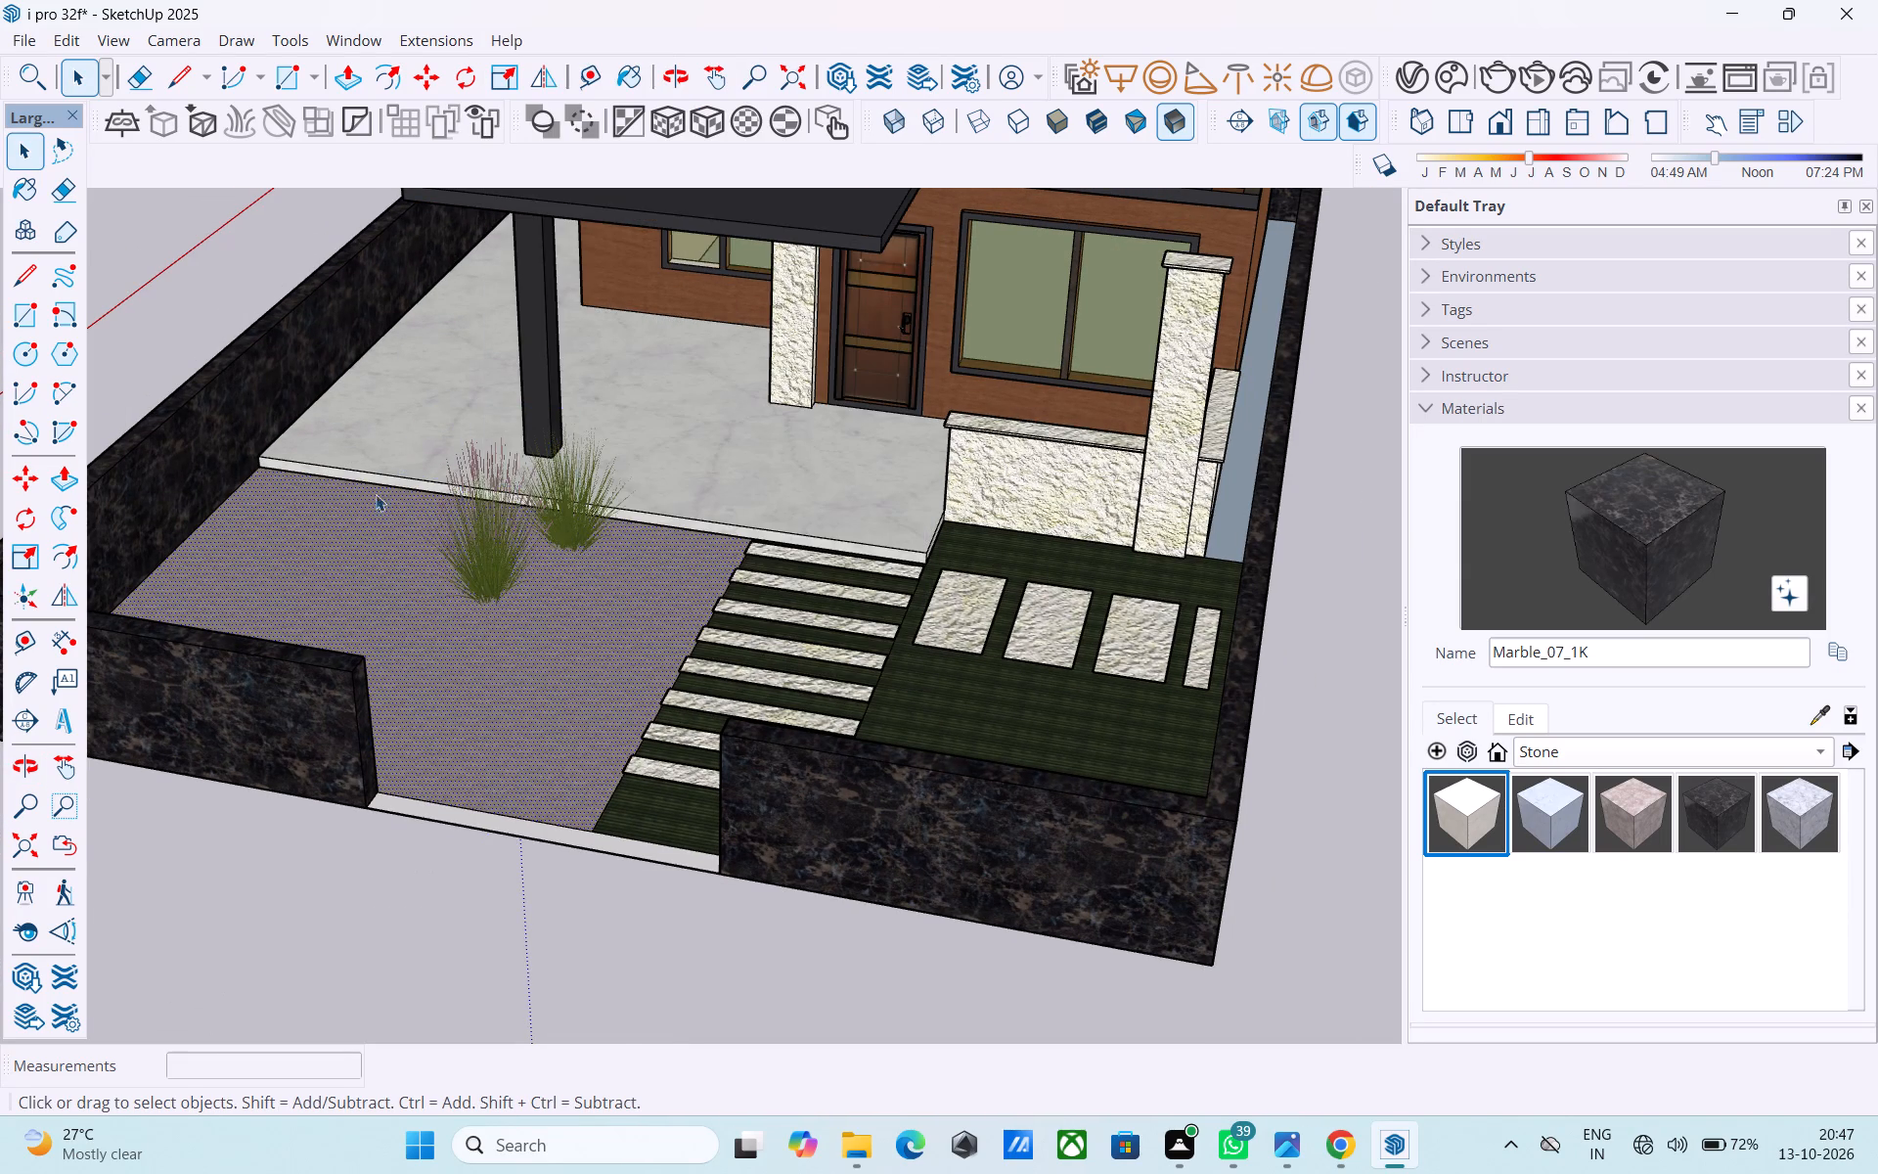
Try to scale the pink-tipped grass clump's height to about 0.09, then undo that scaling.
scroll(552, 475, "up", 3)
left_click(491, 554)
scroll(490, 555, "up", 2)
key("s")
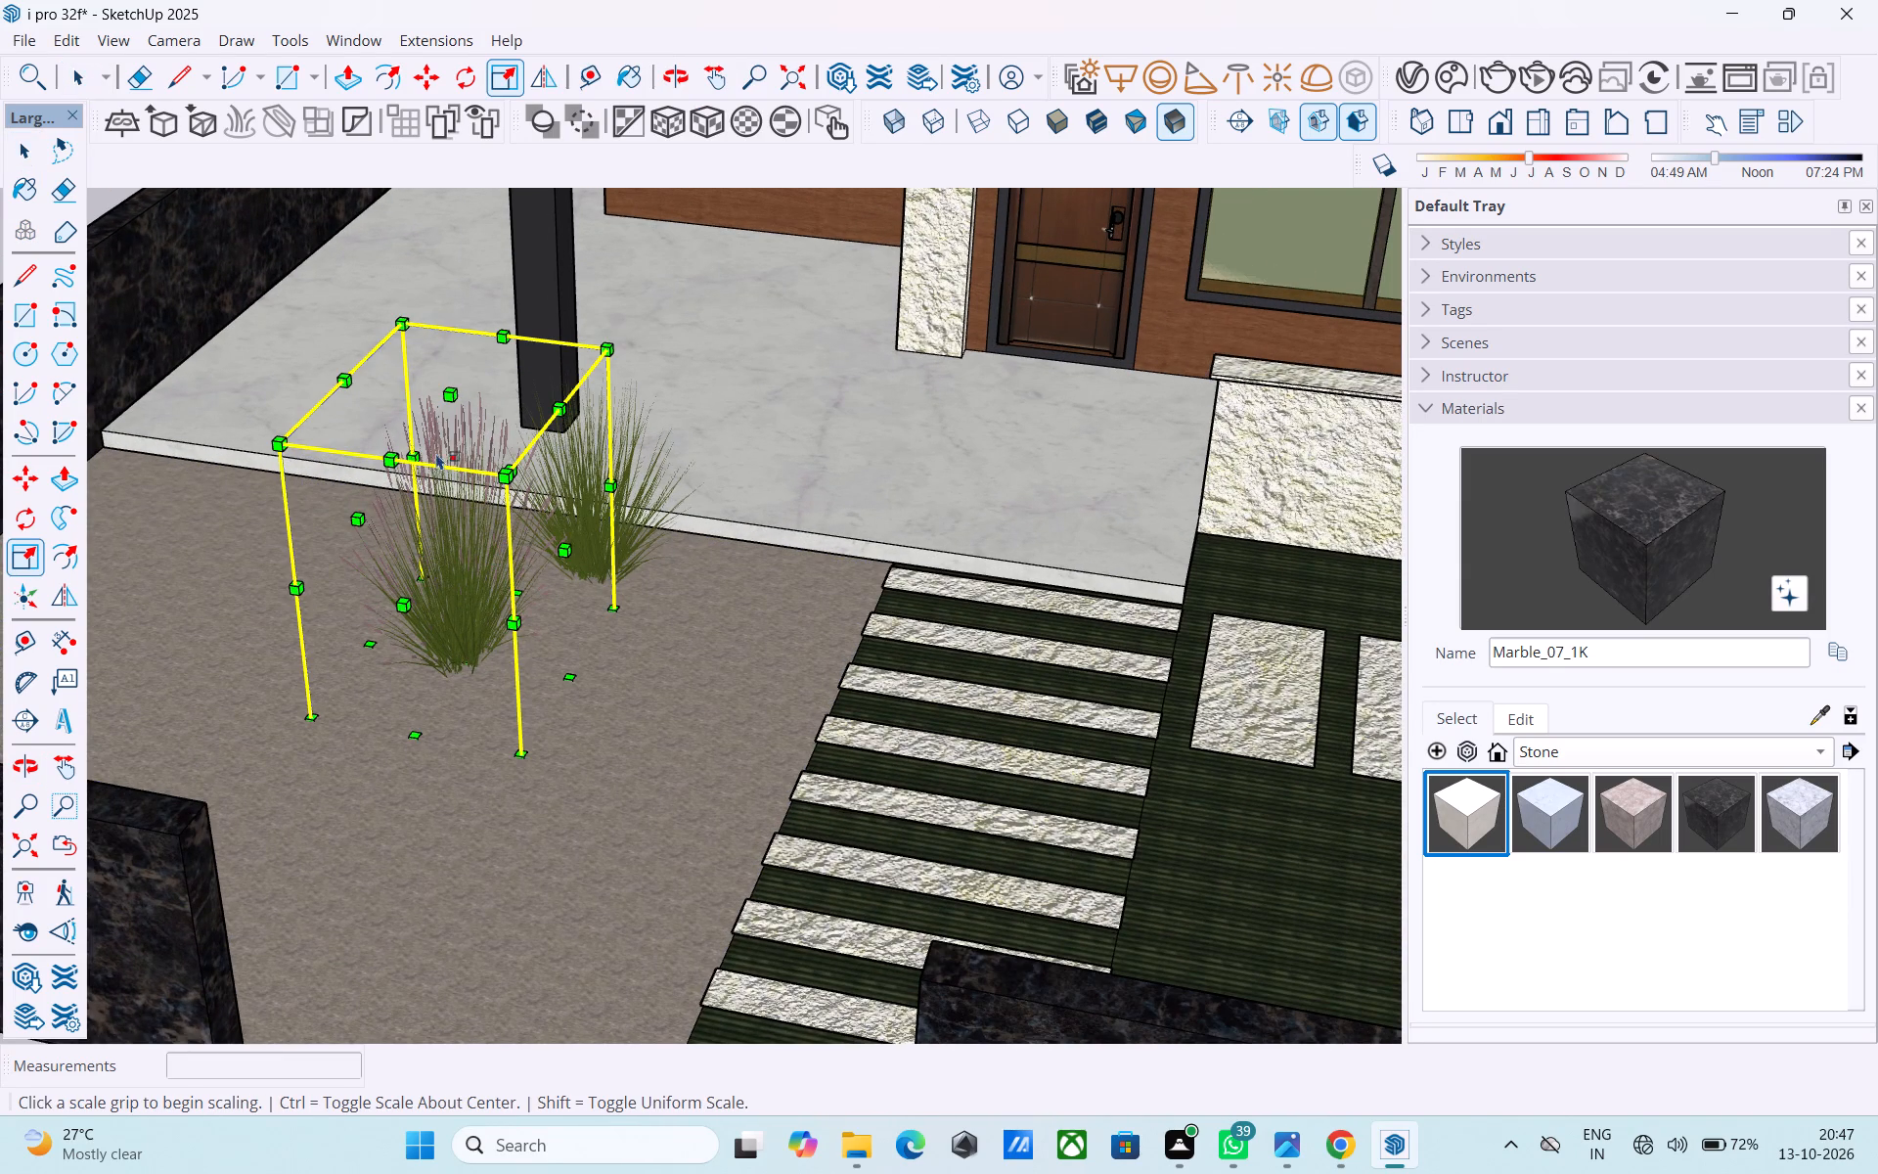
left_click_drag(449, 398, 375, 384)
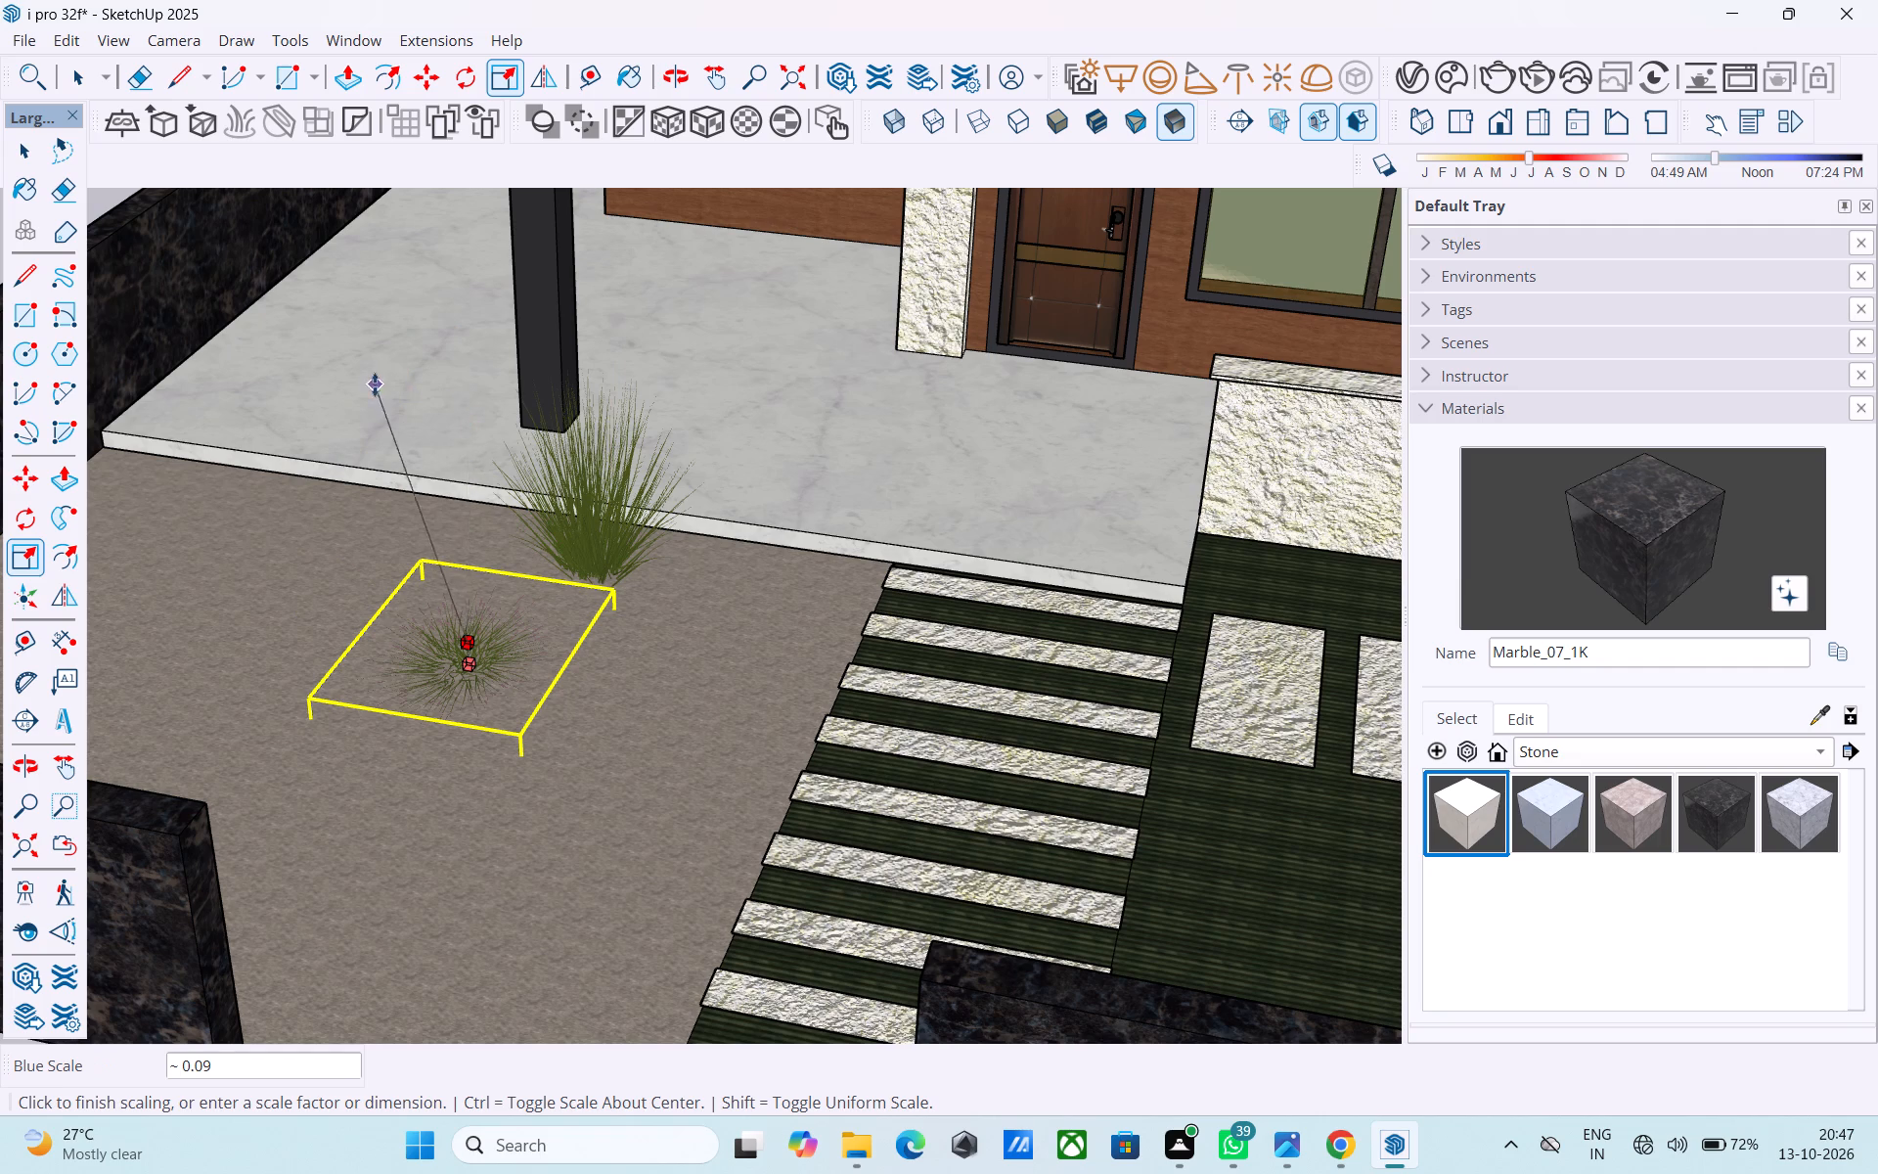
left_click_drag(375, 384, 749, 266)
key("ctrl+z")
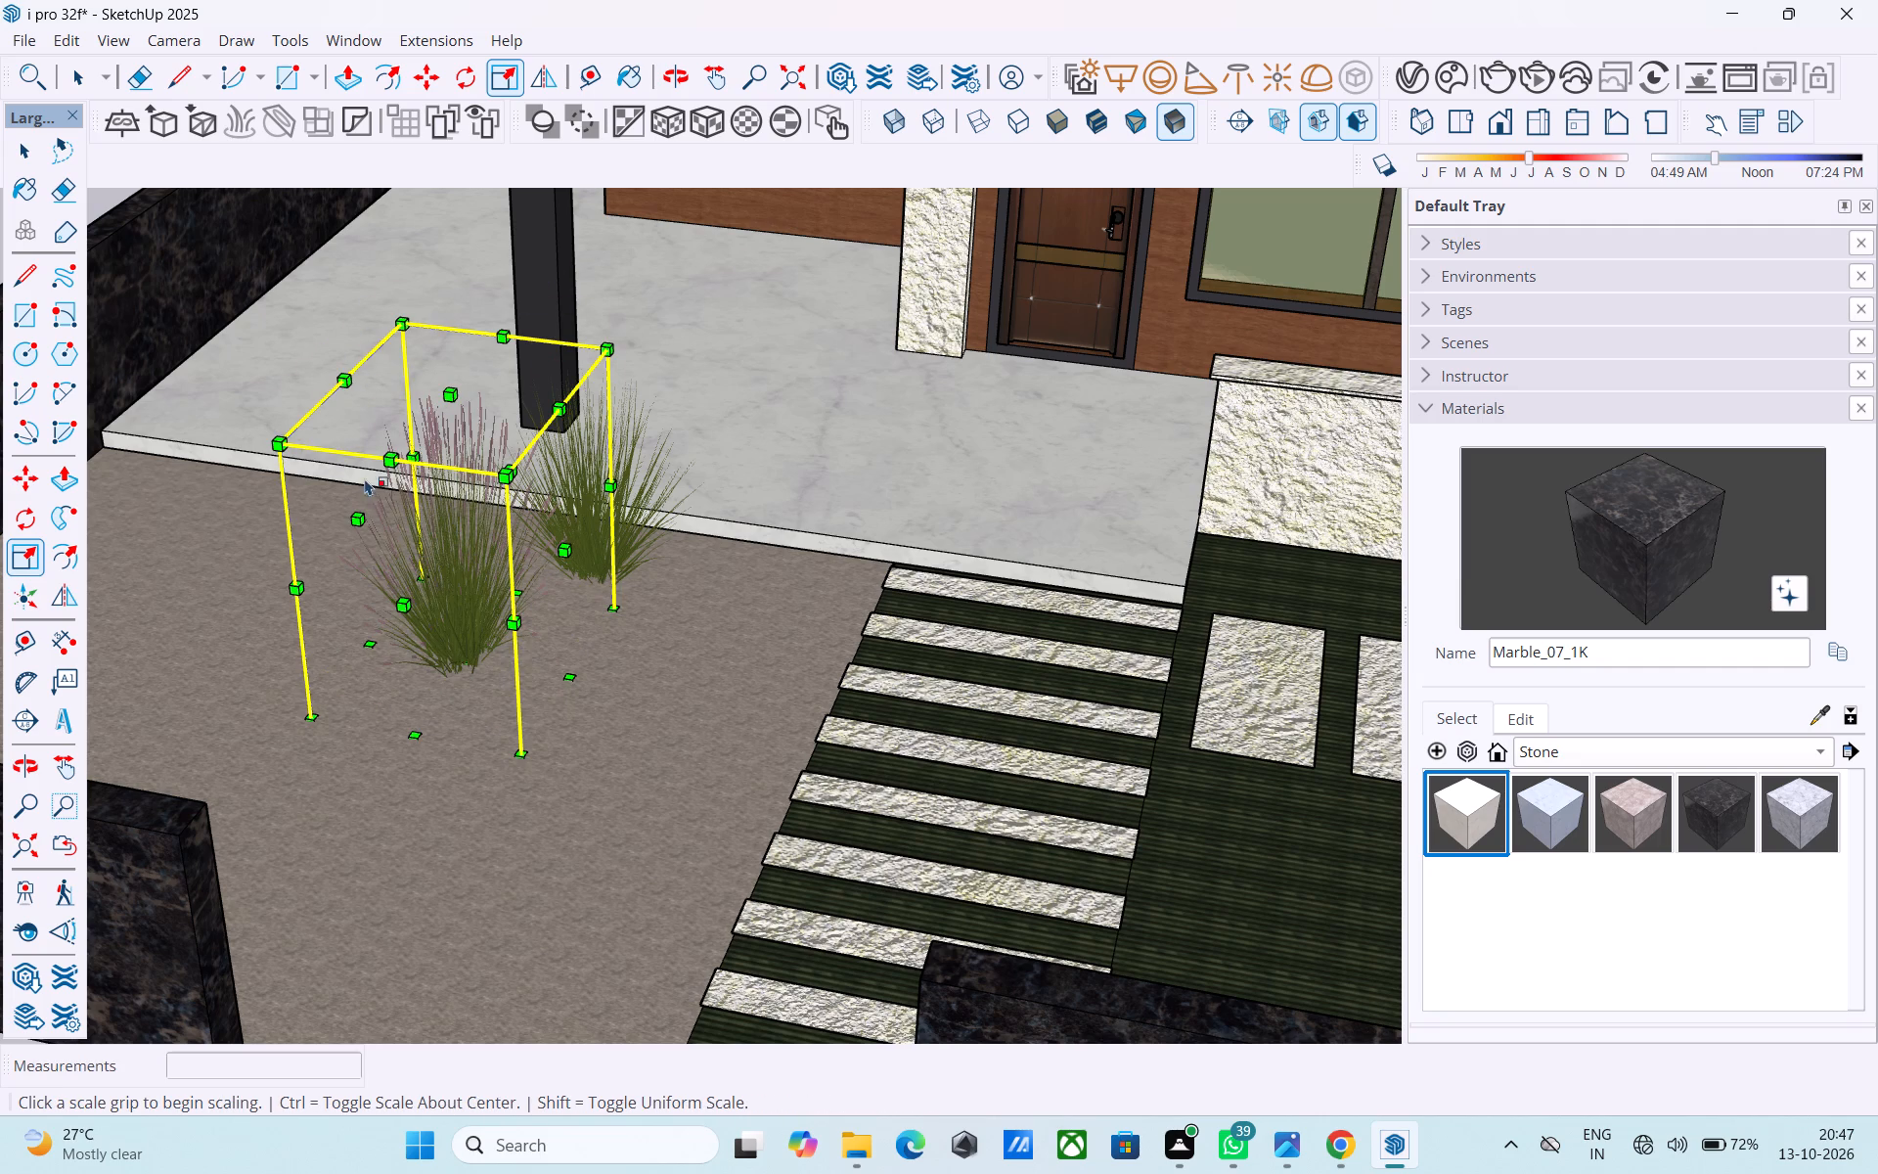
Slim the pink-tipped grass clump, scaling it by about 0.89 and 0.69 along the red axis and 0.72 along the green axis.
left_click_drag(401, 615, 417, 590)
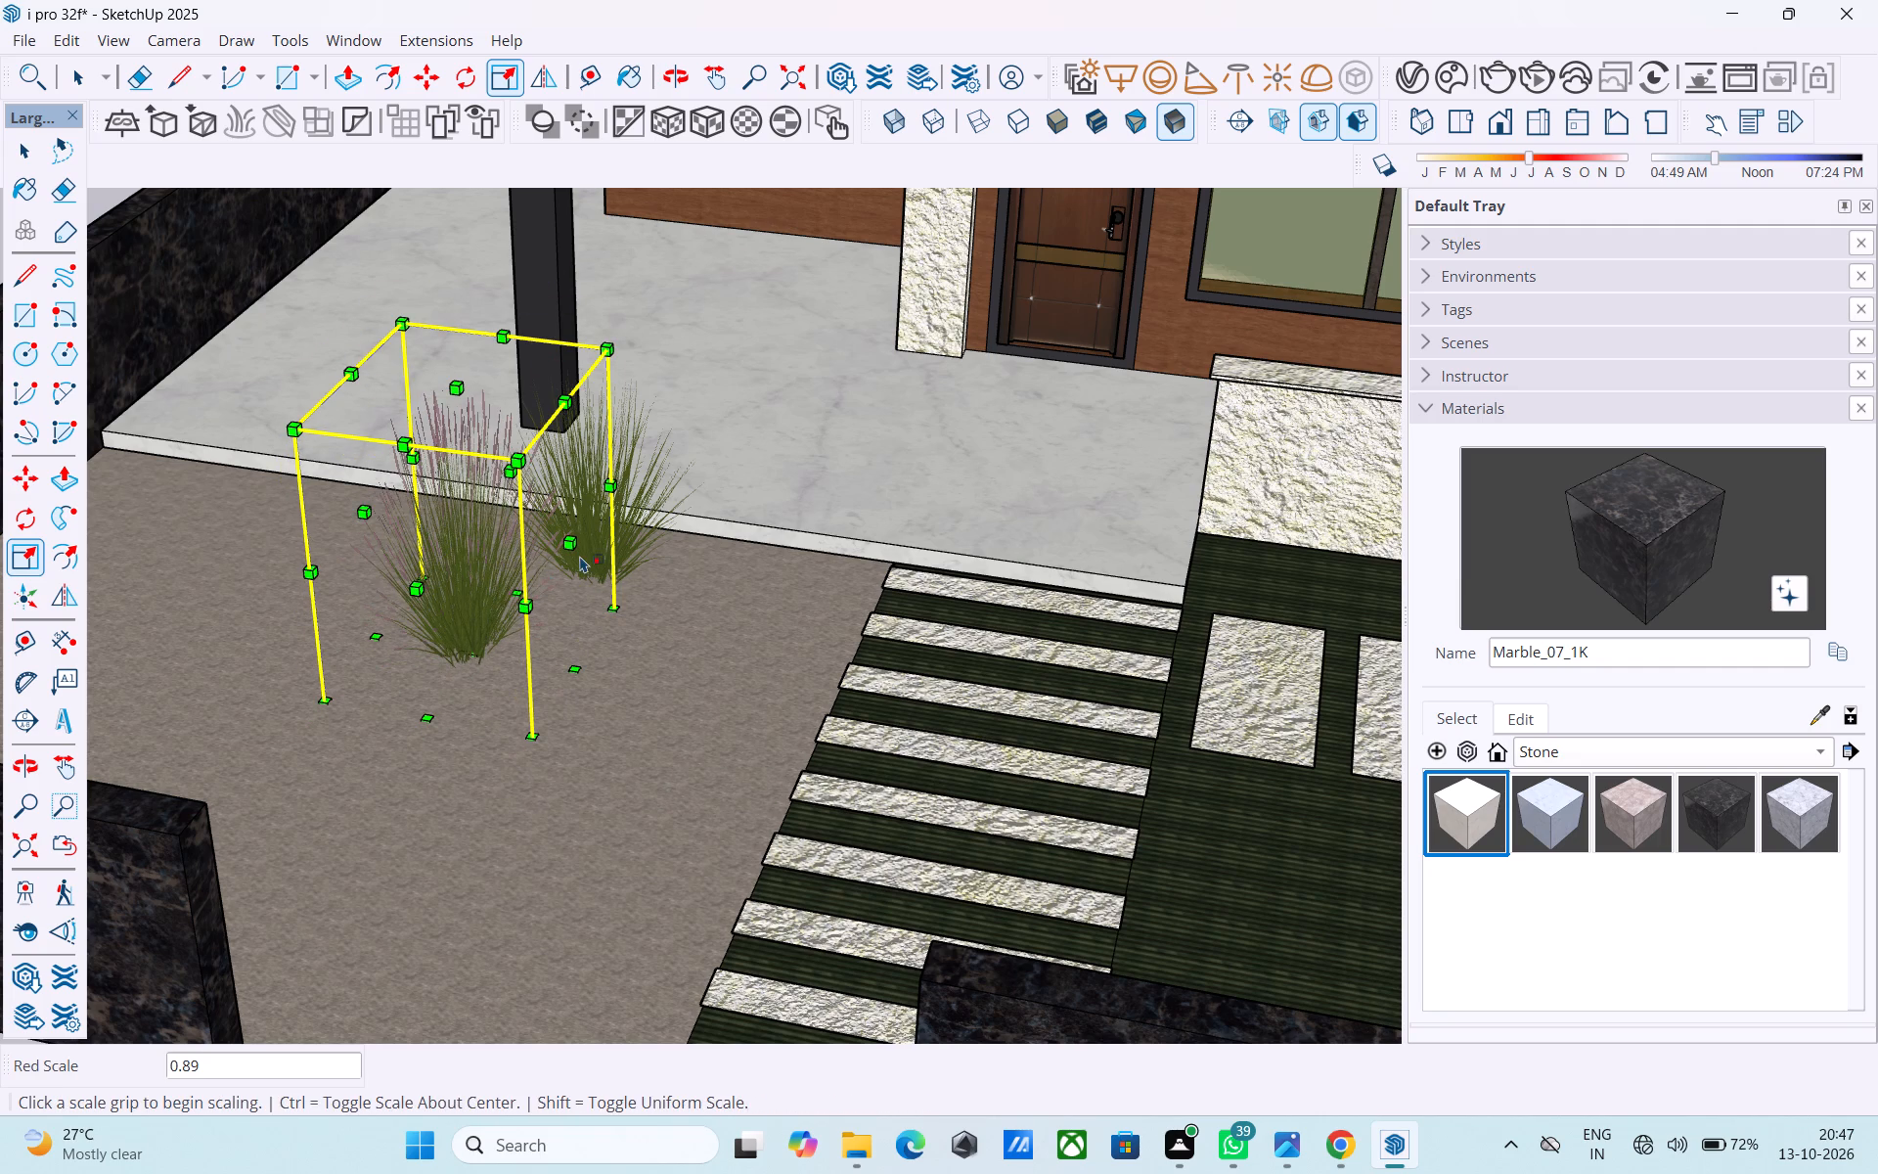
left_click_drag(576, 537, 511, 550)
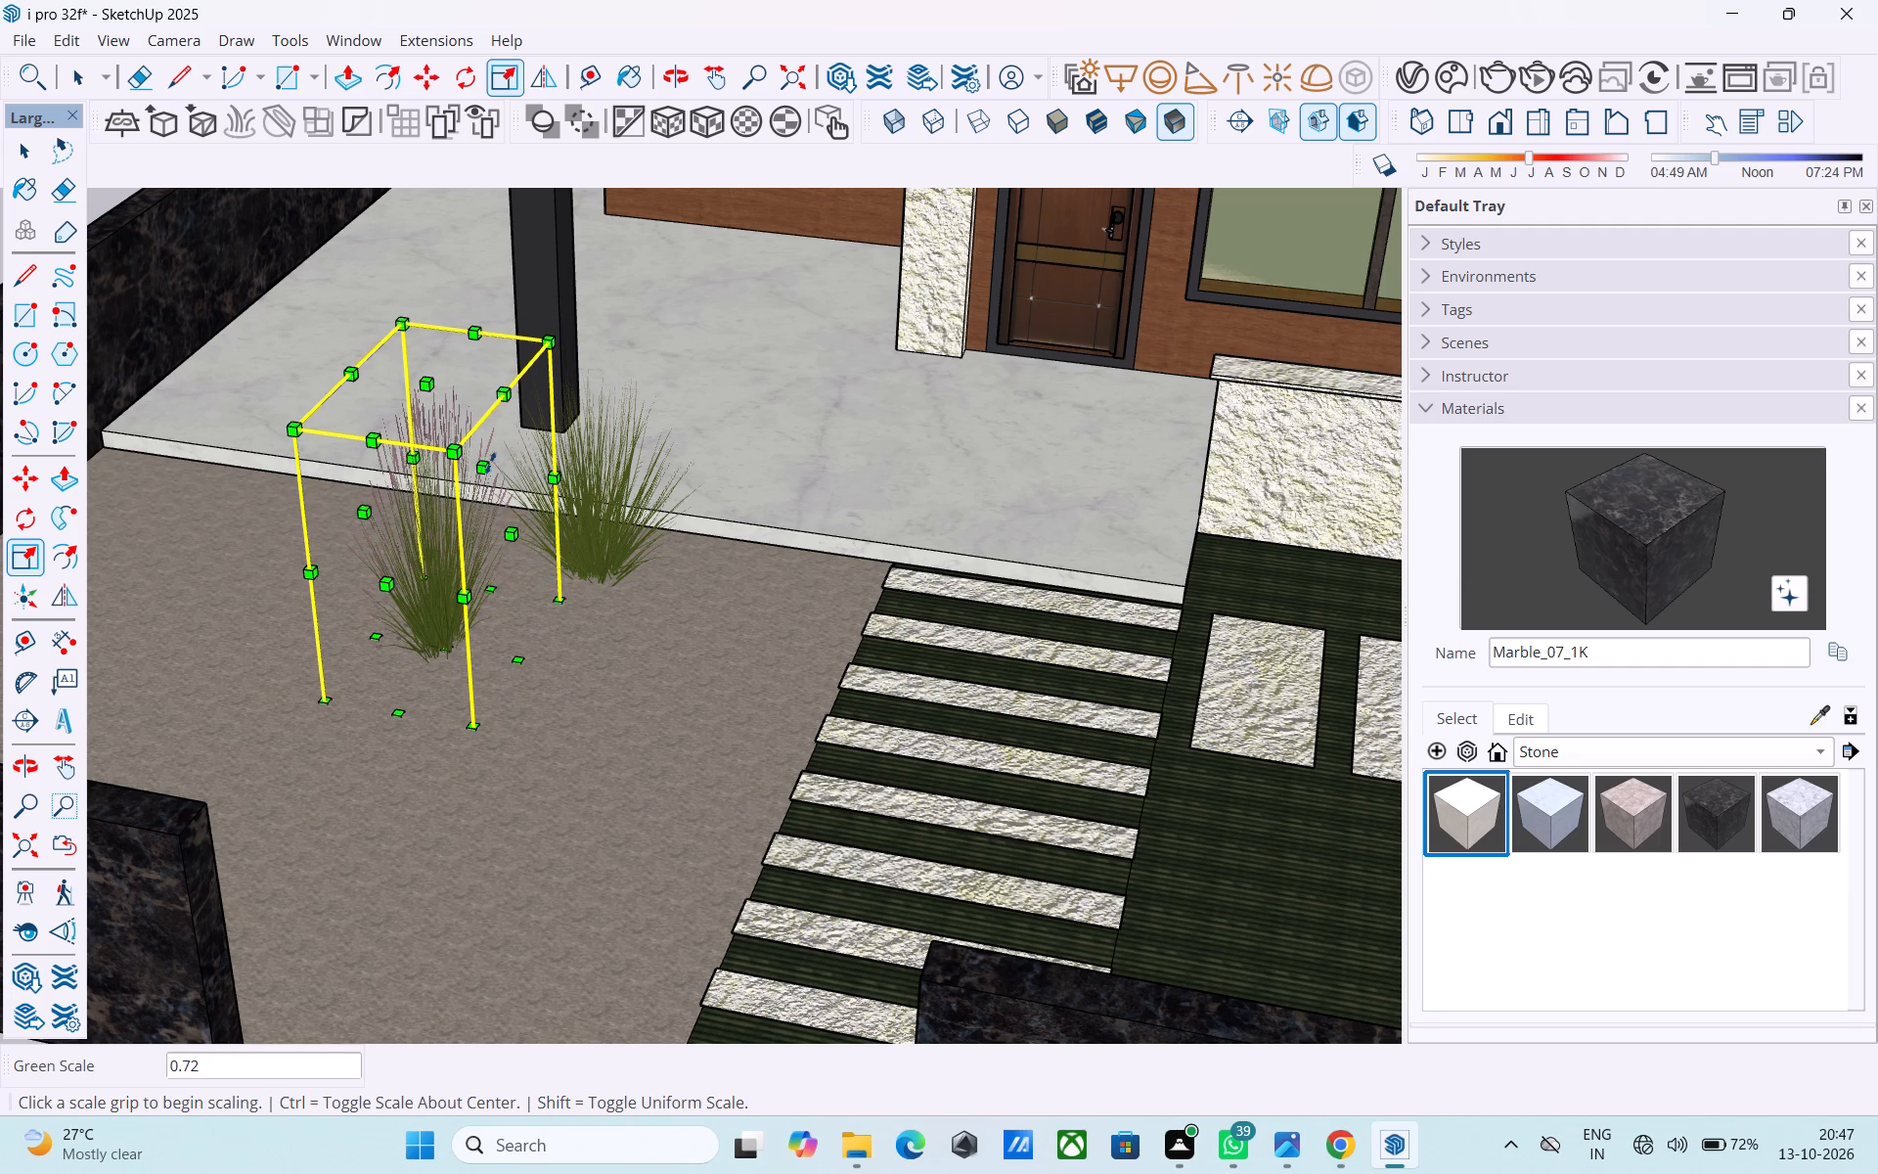
left_click_drag(490, 463, 460, 519)
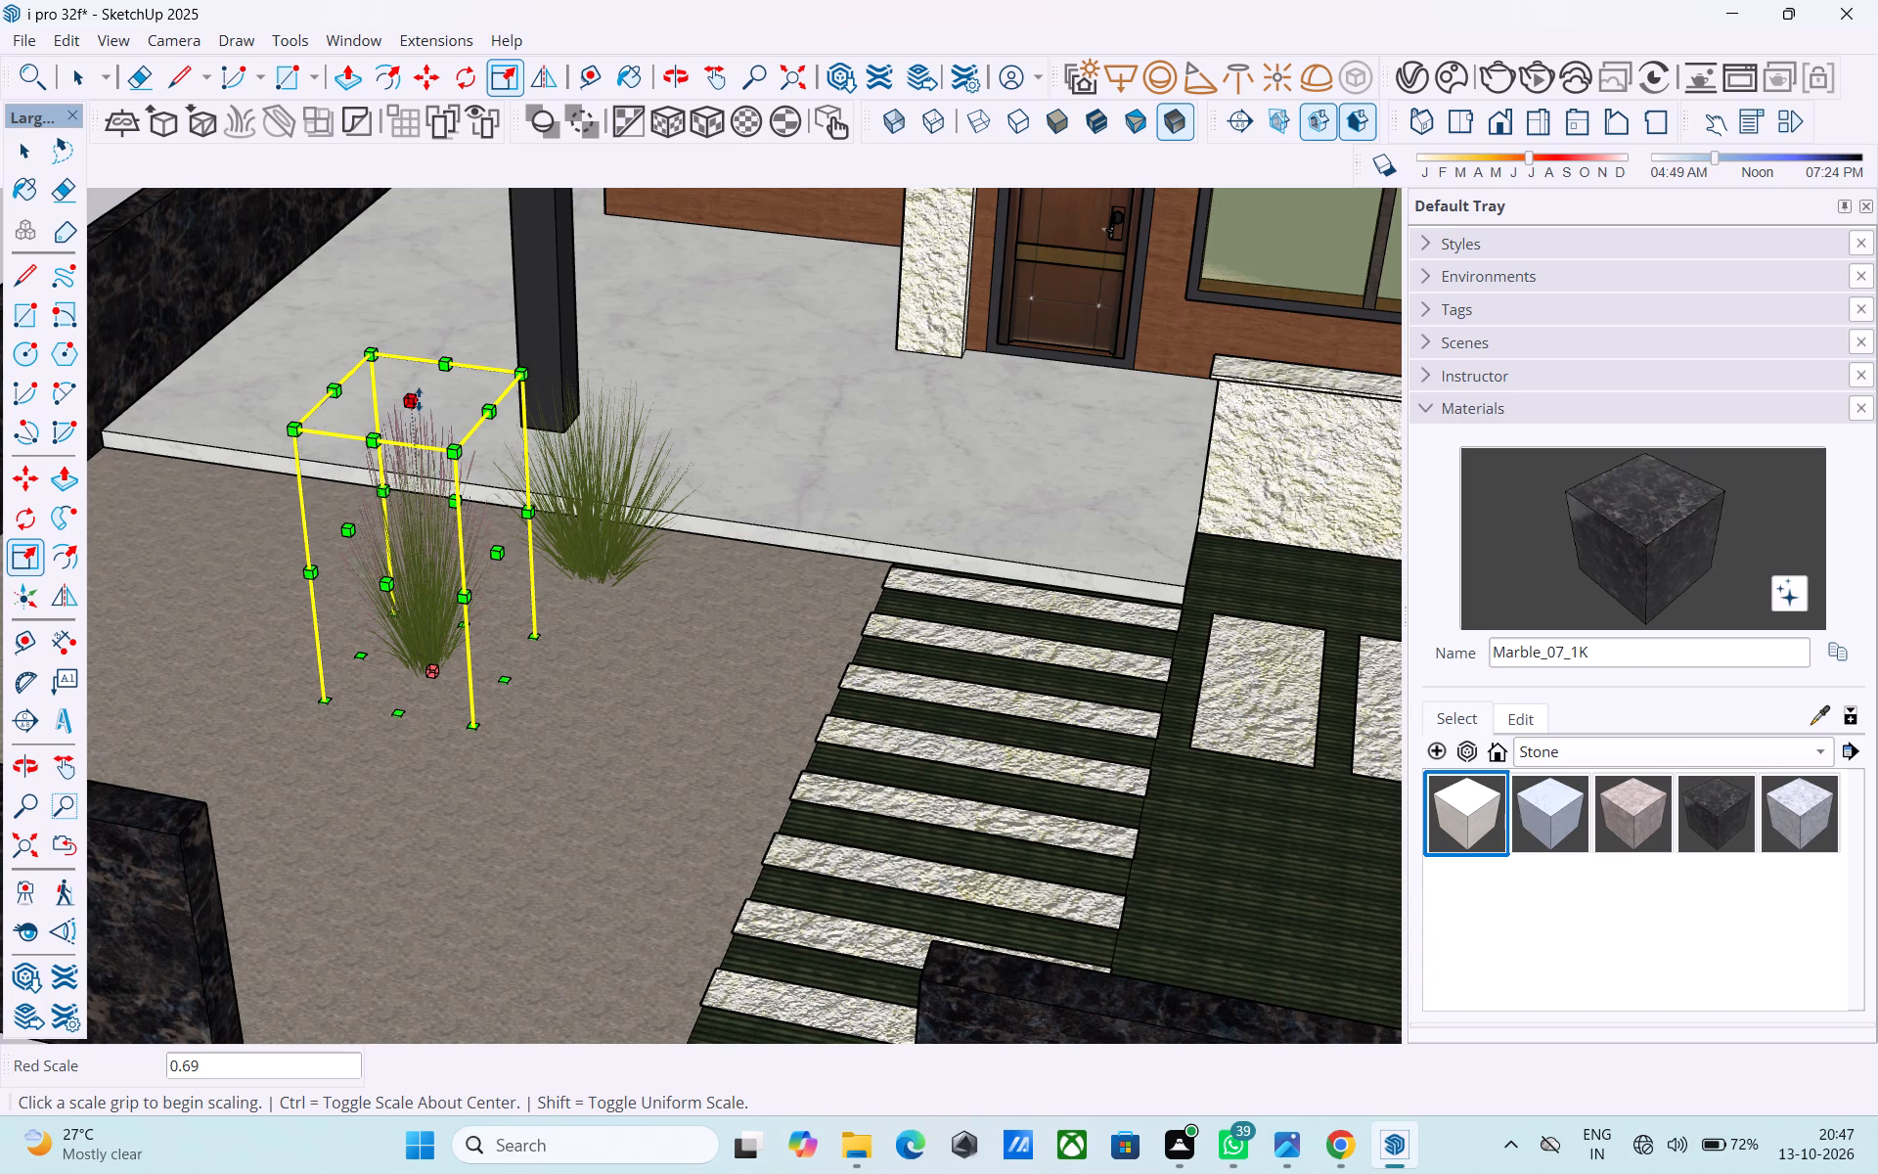
left_click_drag(419, 399, 461, 292)
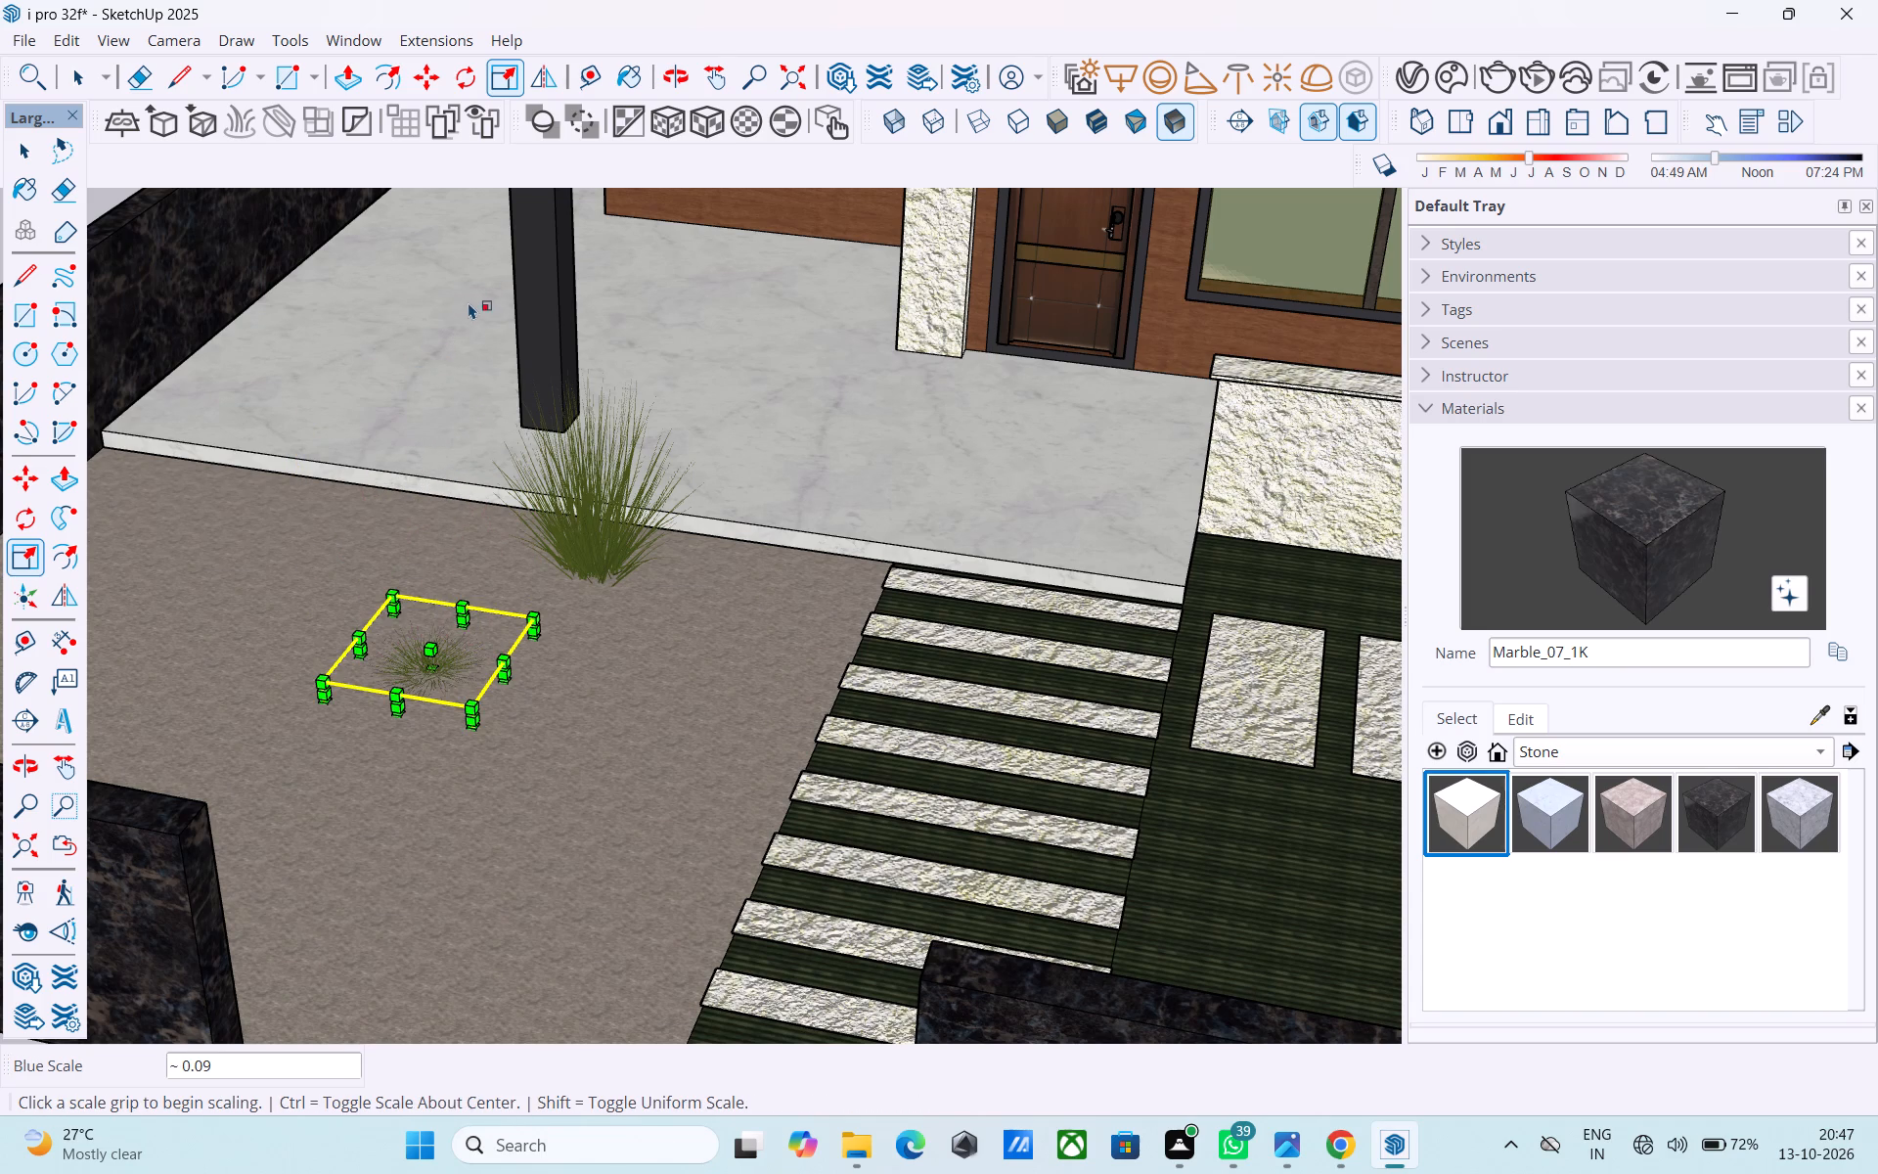
key("ctrl+z")
Slim the pink-tipped clump further, scaling it by about 0.50 along the red axis and narrowing it along the green axis.
middle_click_drag(410, 402, 600, 263)
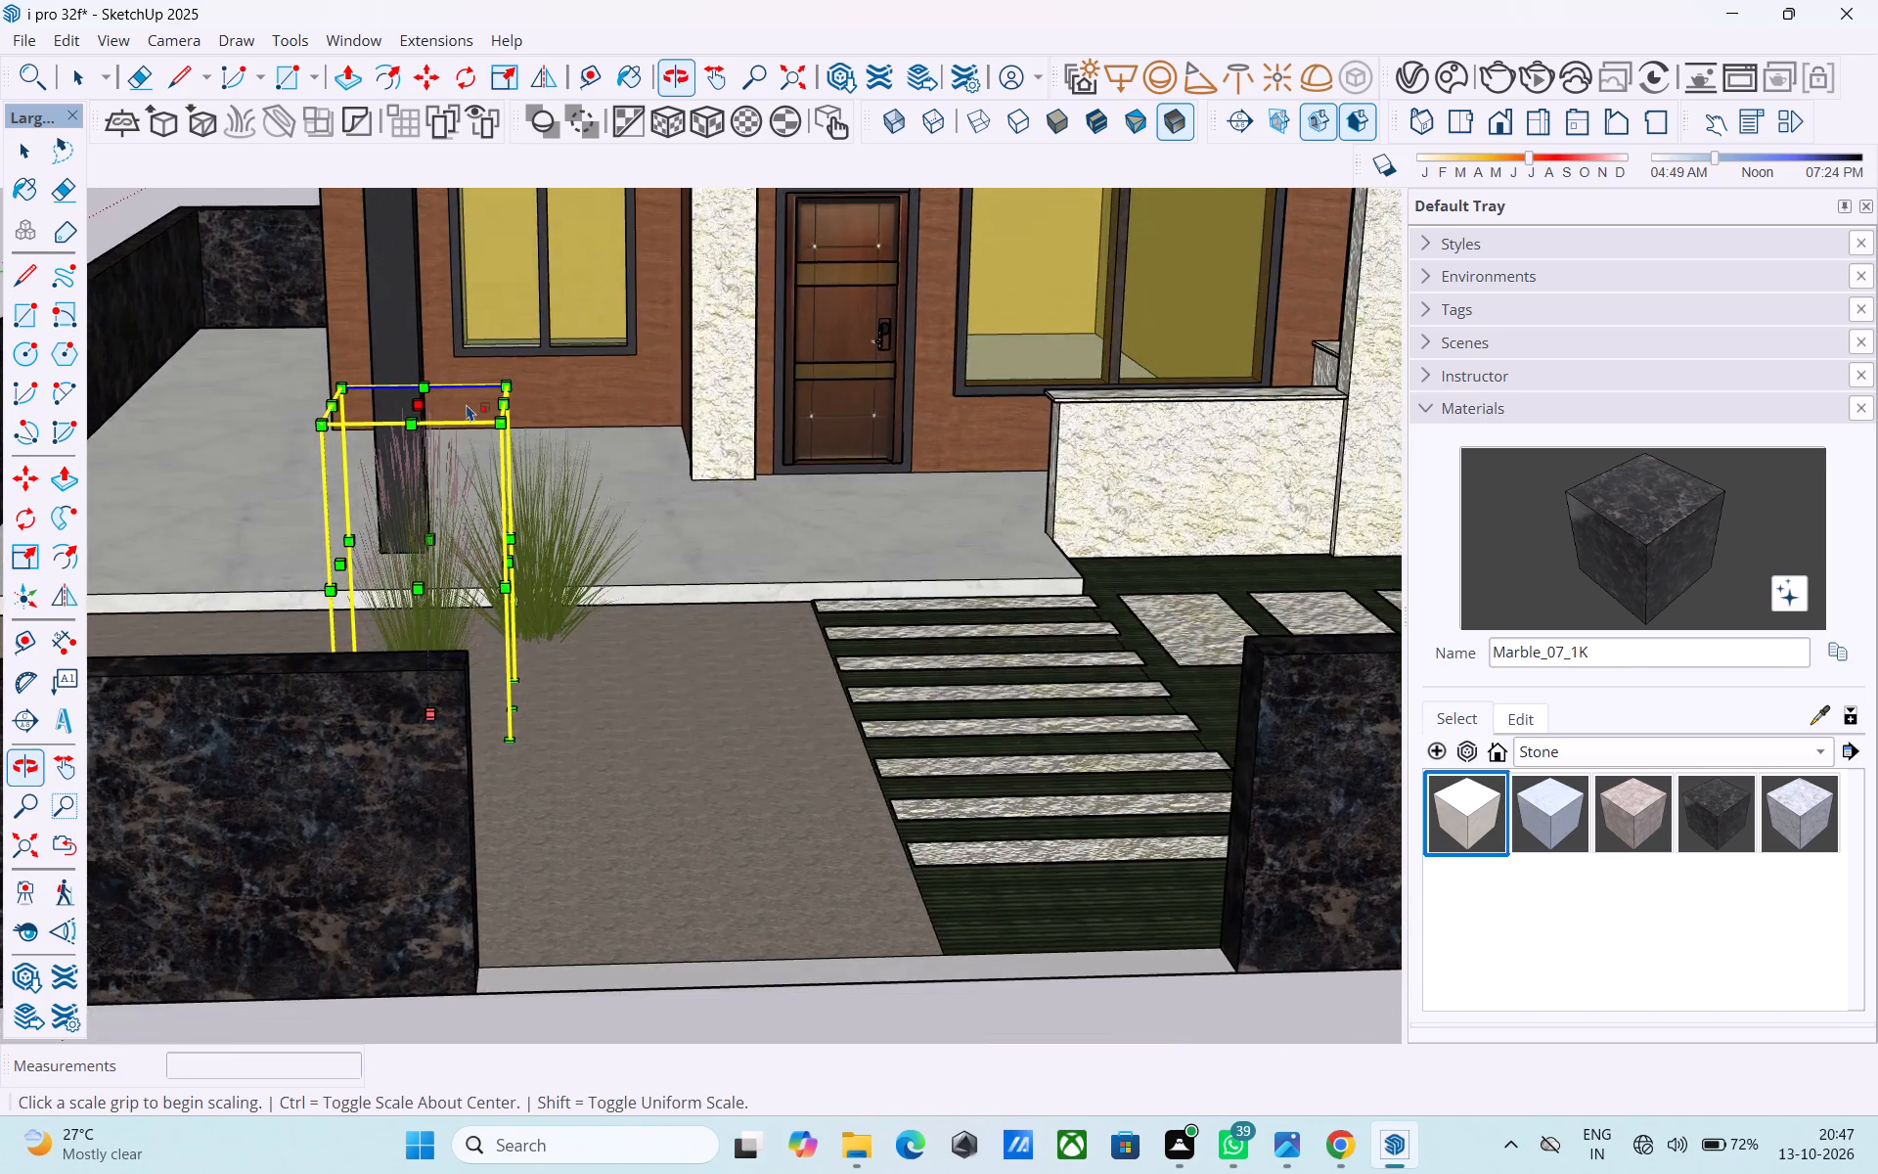
scroll(436, 425, "up", 5)
left_click_drag(417, 384, 425, 466)
middle_click_drag(399, 551, 451, 474, "shift")
left_click_drag(470, 672, 471, 615)
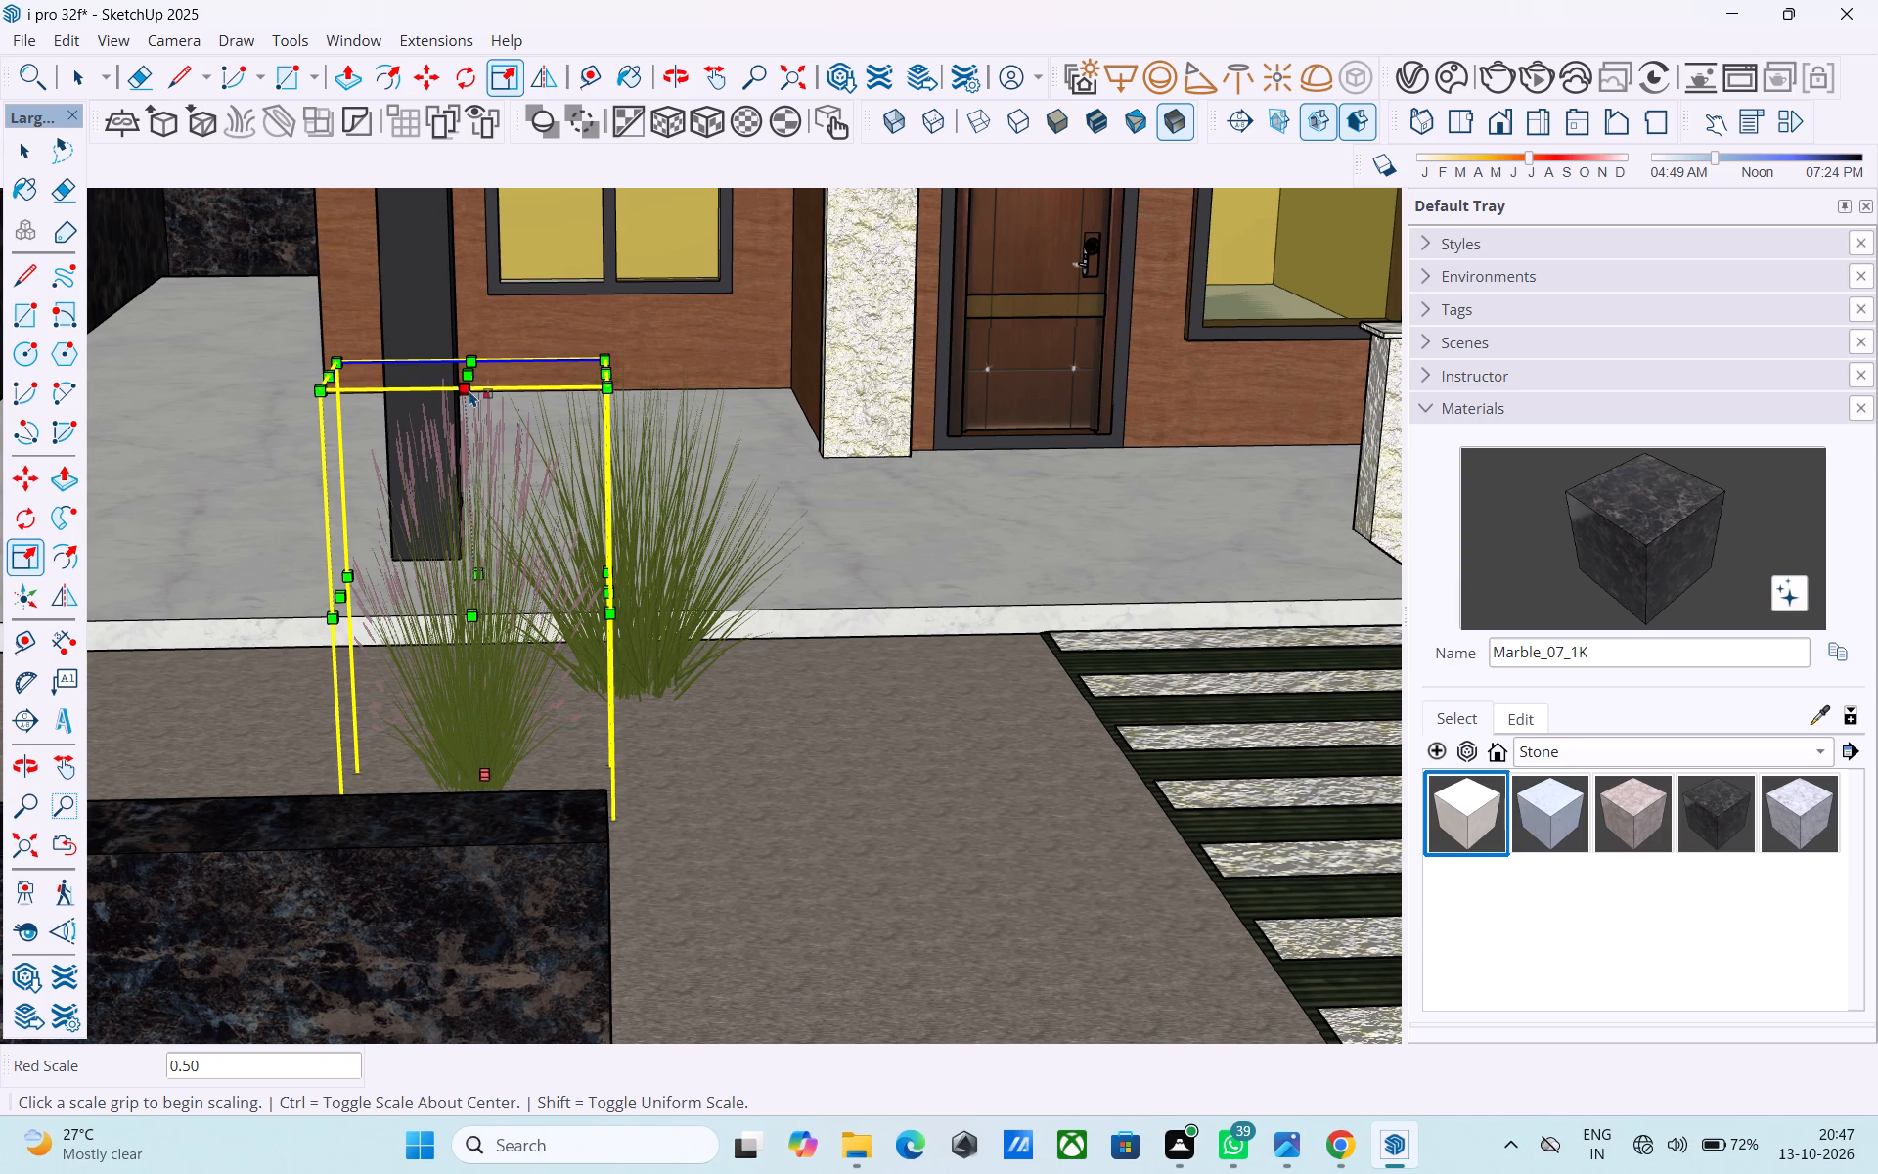
left_click_drag(469, 371, 472, 400)
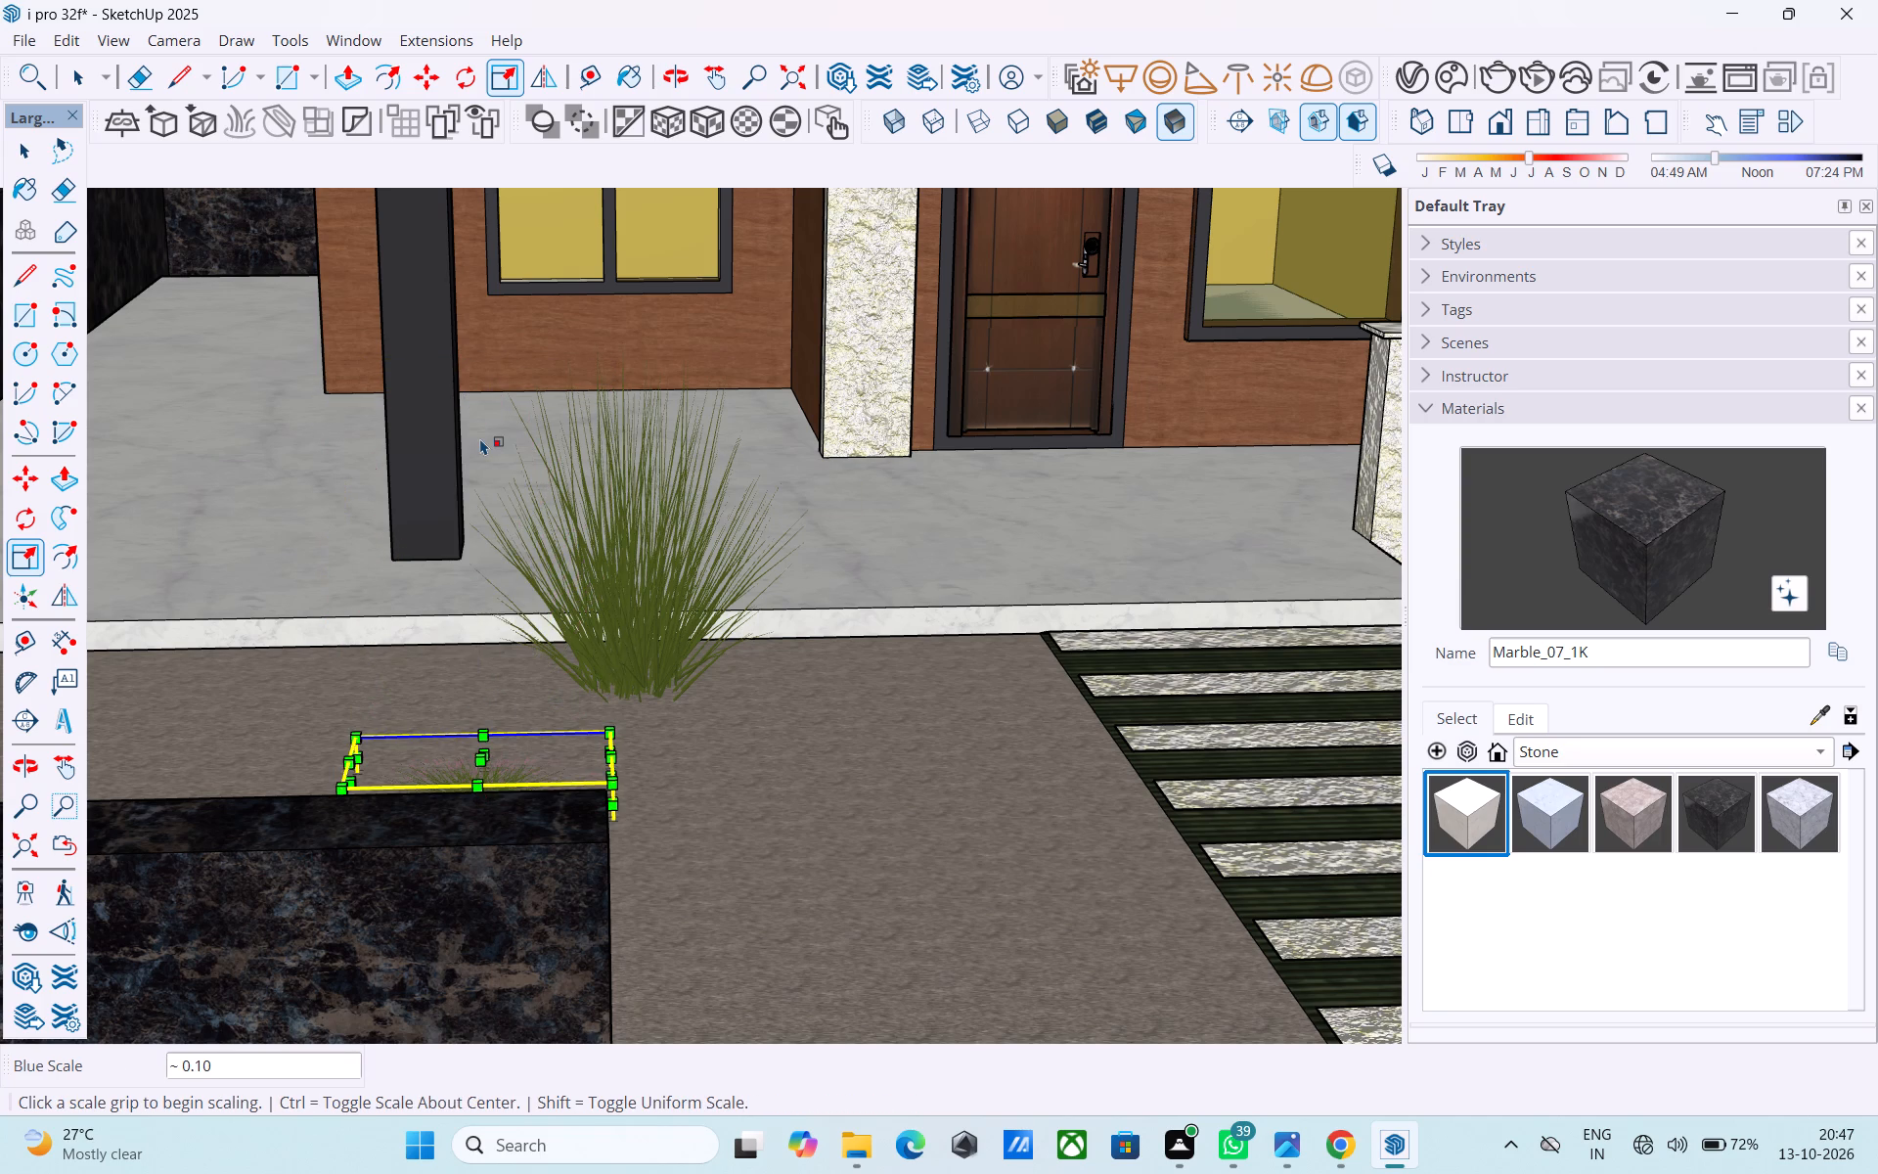
key("ctrl+z")
middle_click_drag(568, 535, 61, 528)
middle_click_drag(395, 562, 412, 567, "shift")
scroll(407, 574, "up", 3)
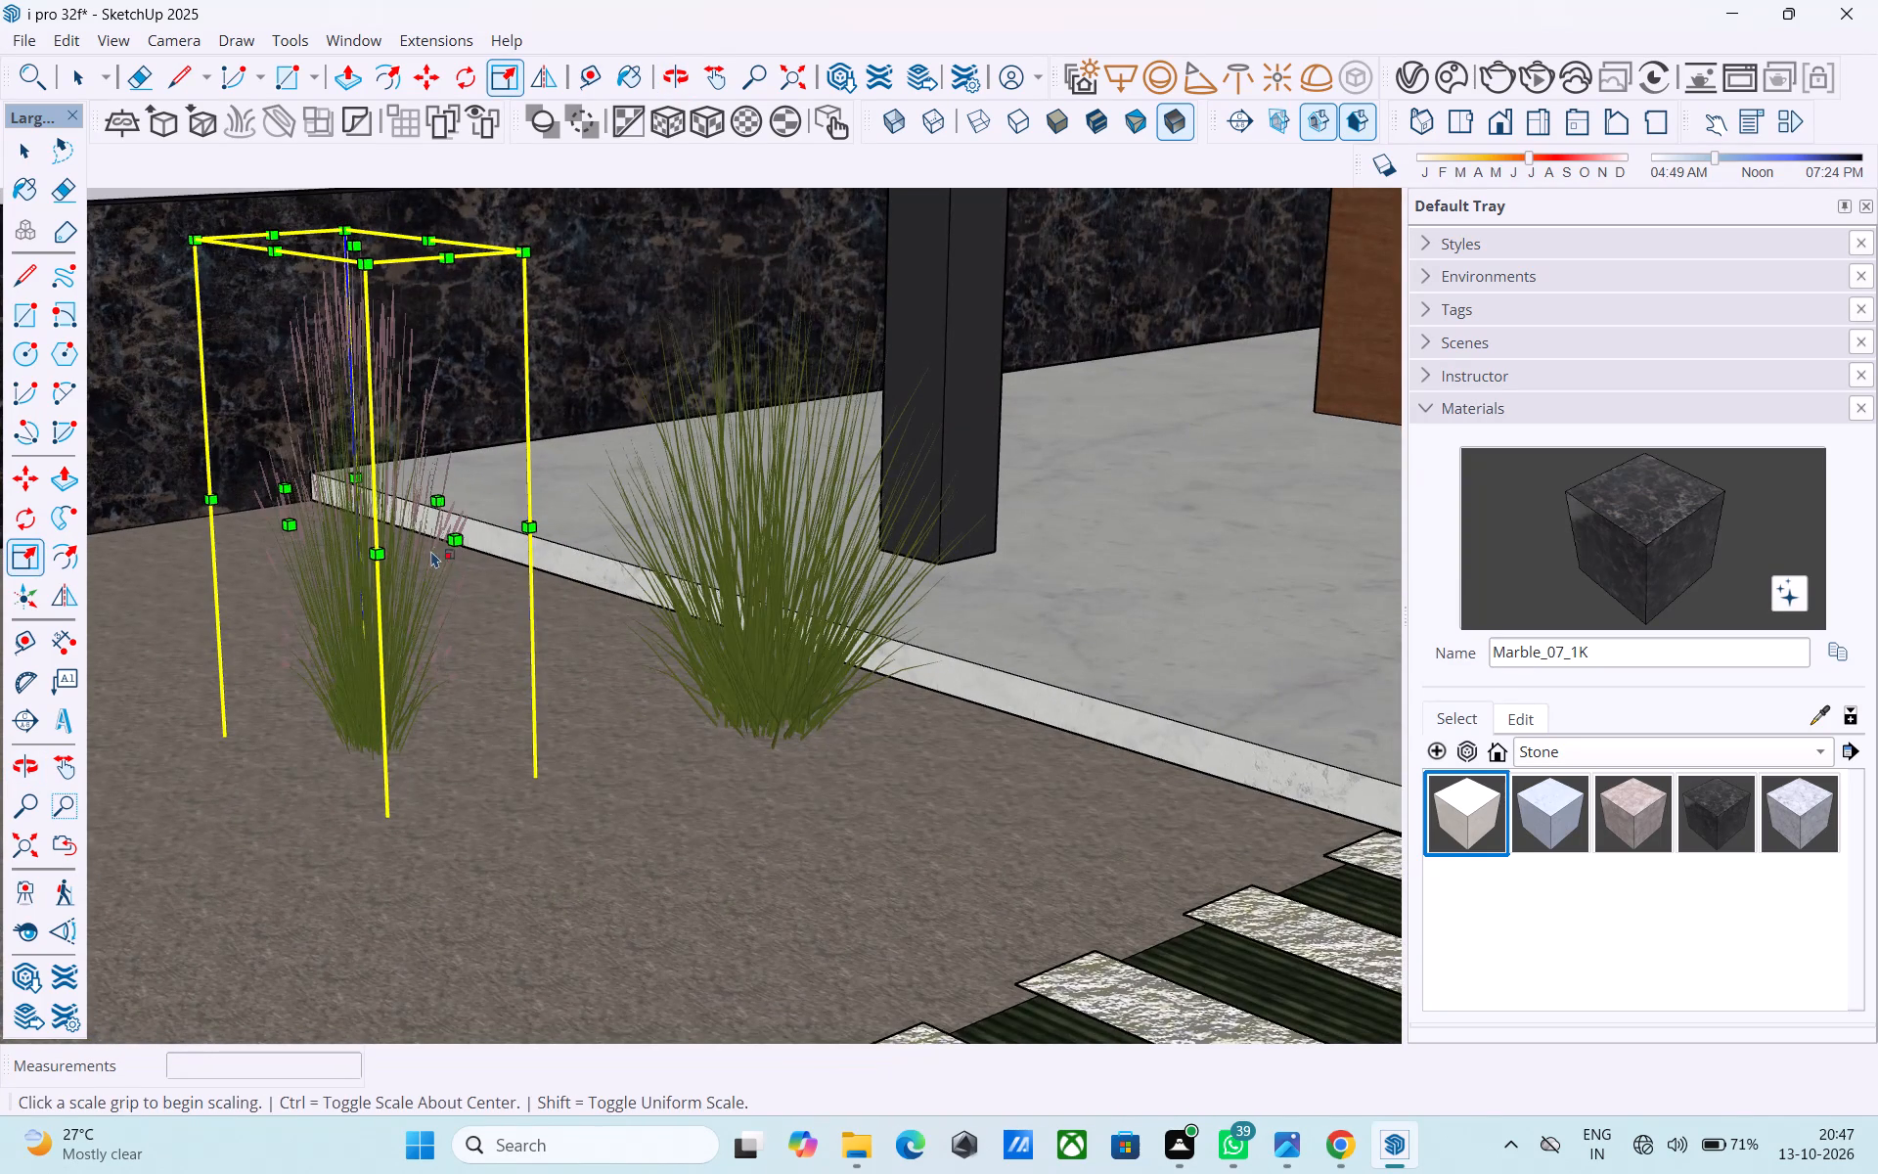
left_click_drag(451, 536, 407, 503)
Slim the all-green grass clump by the porch edge, scaling by about 0.70 and 0.80 along green and 0.87 along red.
middle_click_drag(406, 503, 665, 741, "shift")
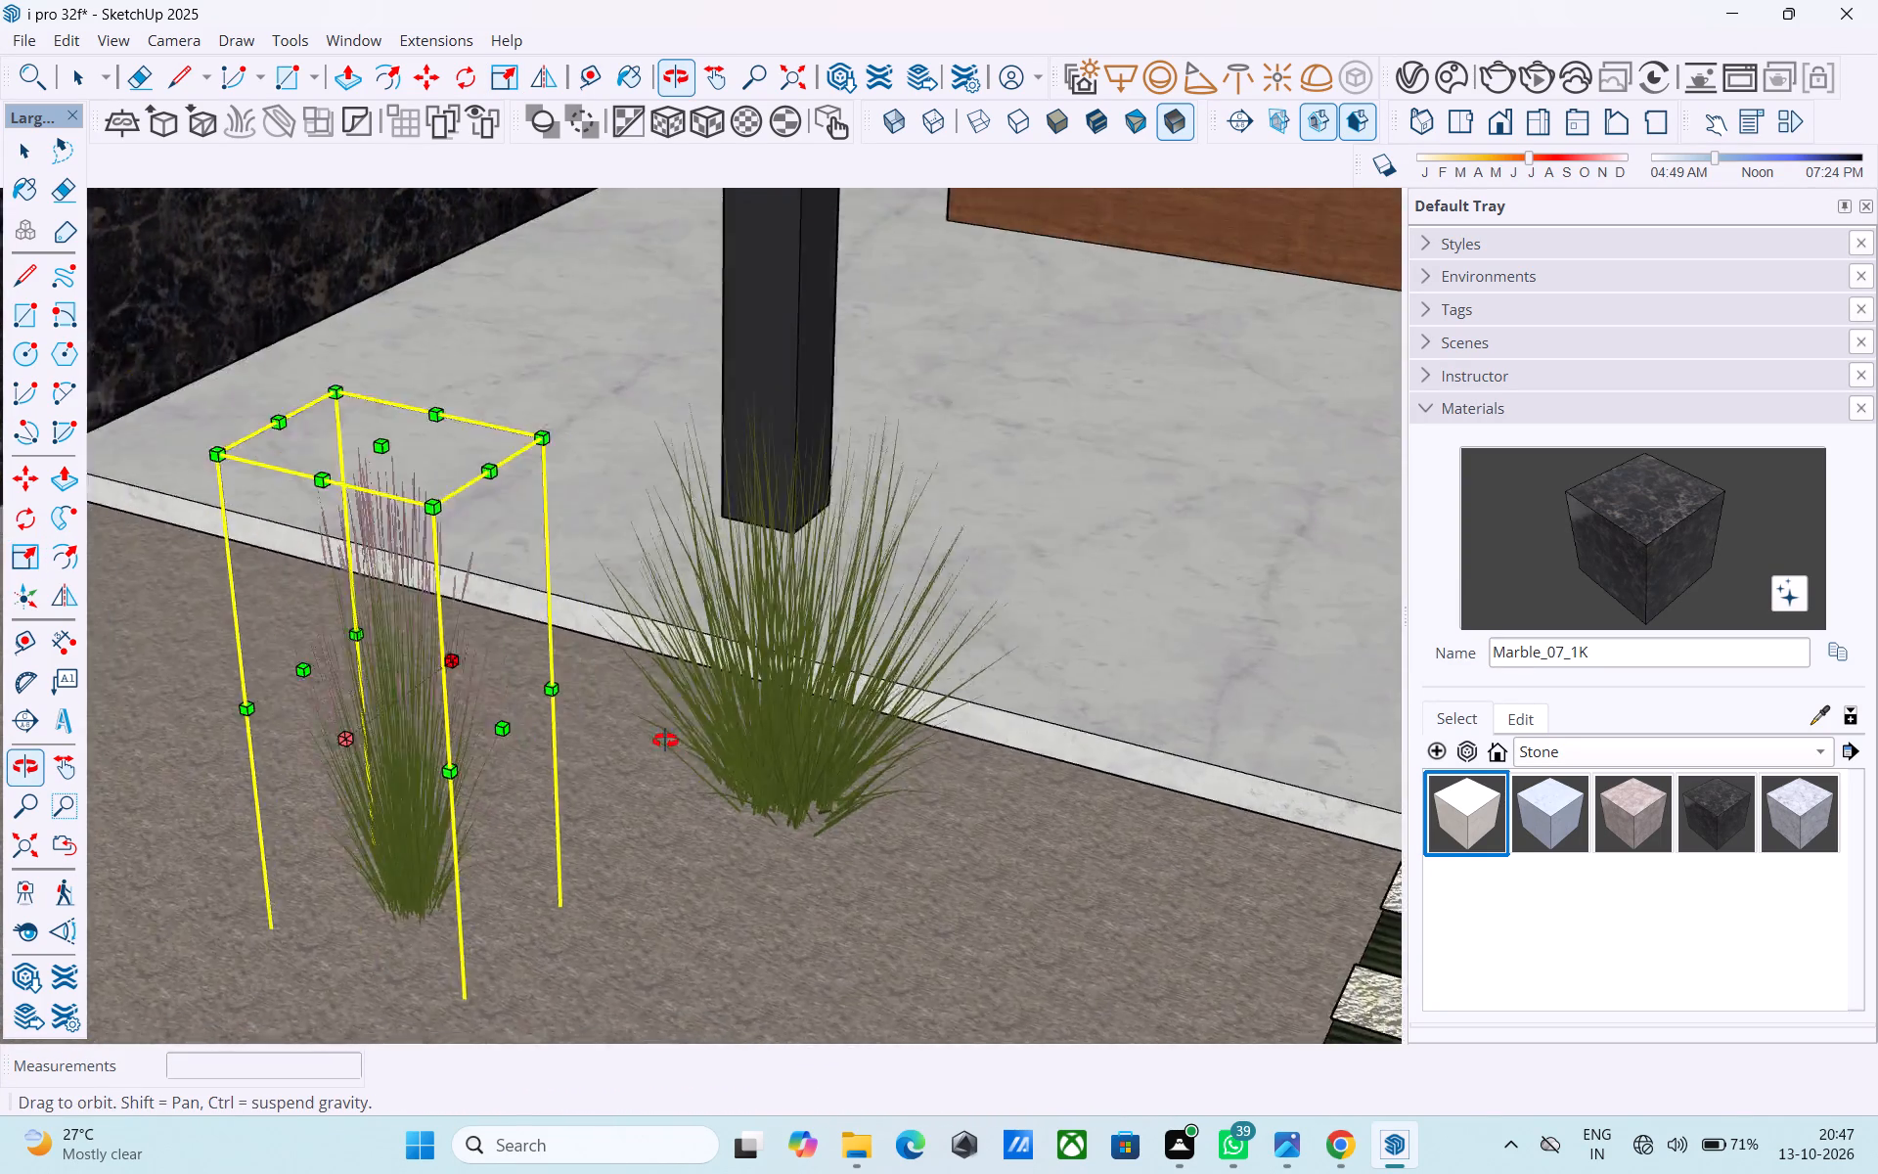
middle_click_drag(665, 741, 762, 769, "shift")
scroll(713, 726, "up", 4)
key("space")
left_click(694, 707)
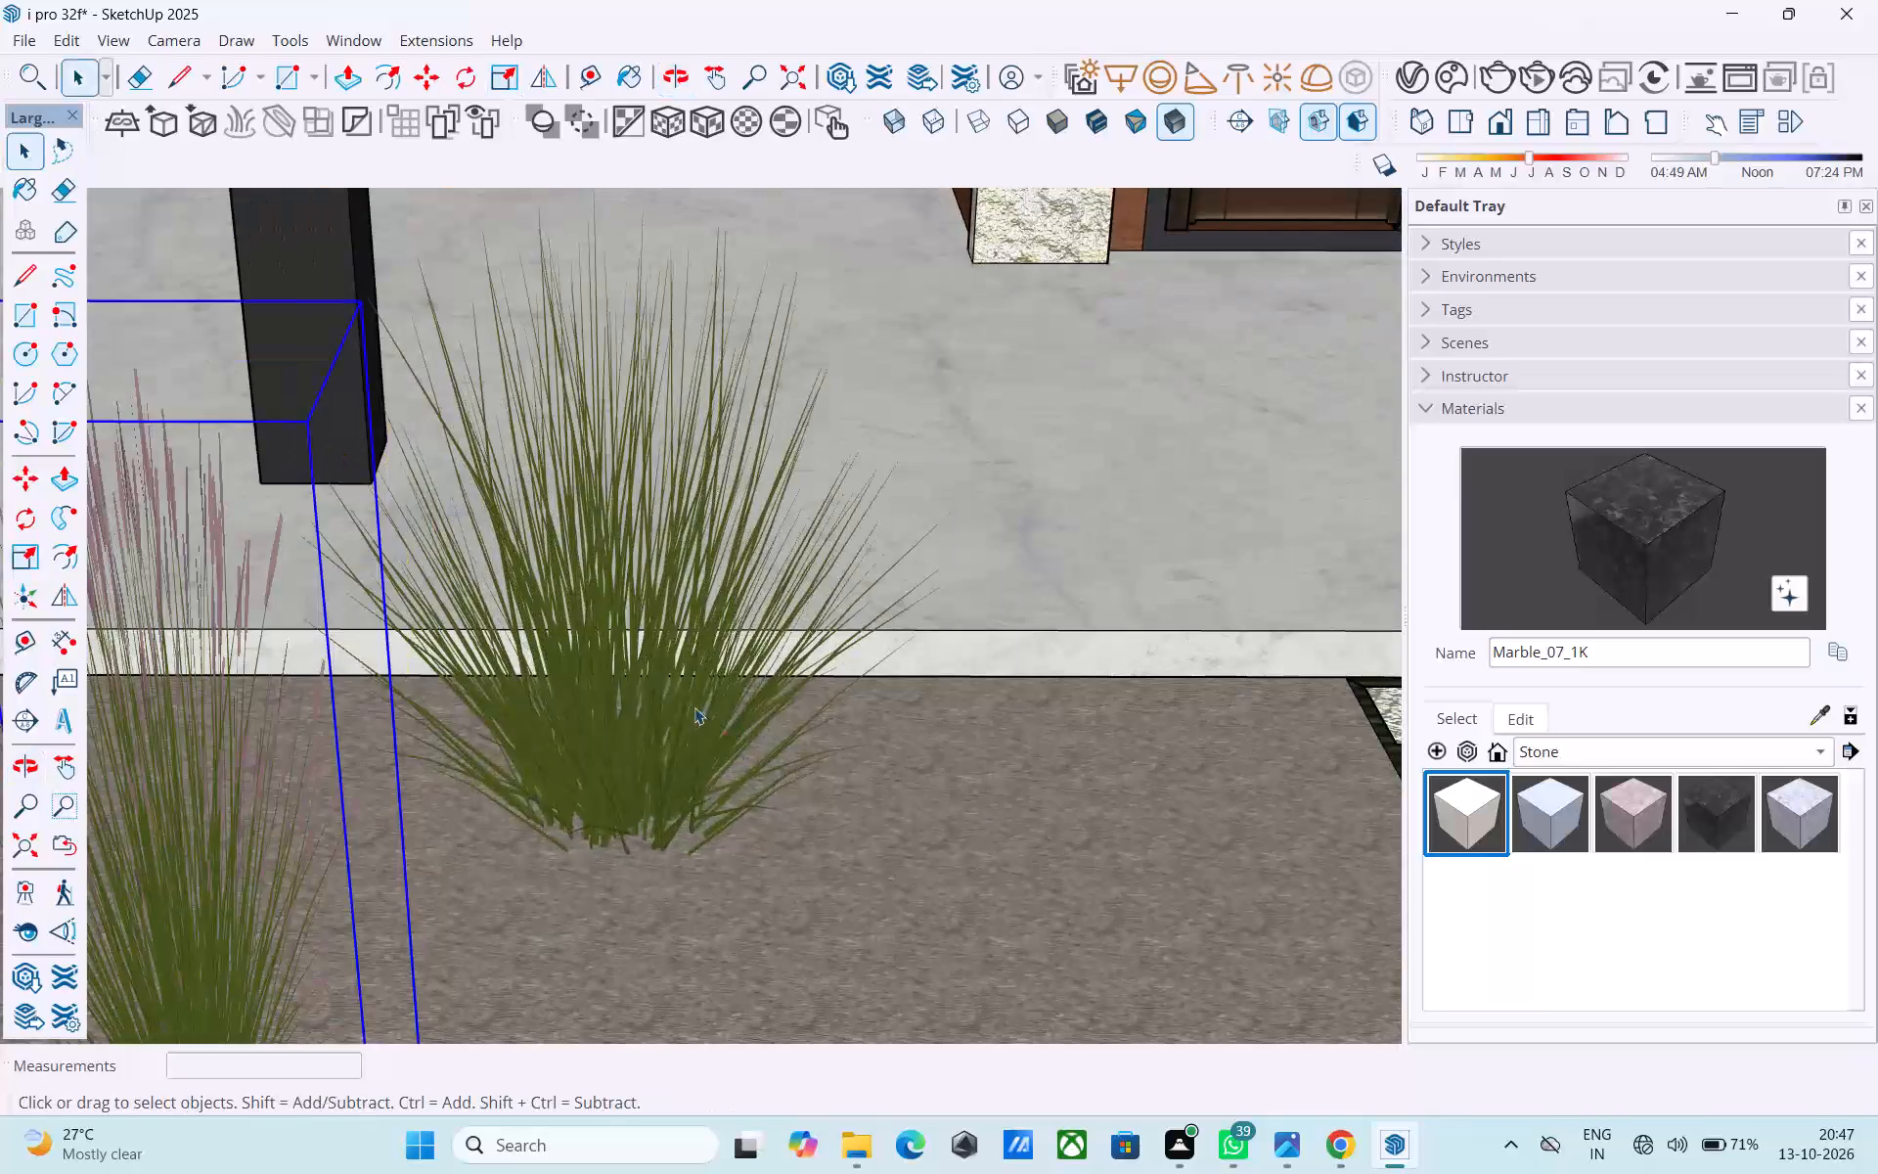
scroll(691, 710, "down", 6)
key("s")
left_click_drag(844, 625, 734, 650)
middle_click_drag(707, 684, 1353, 868)
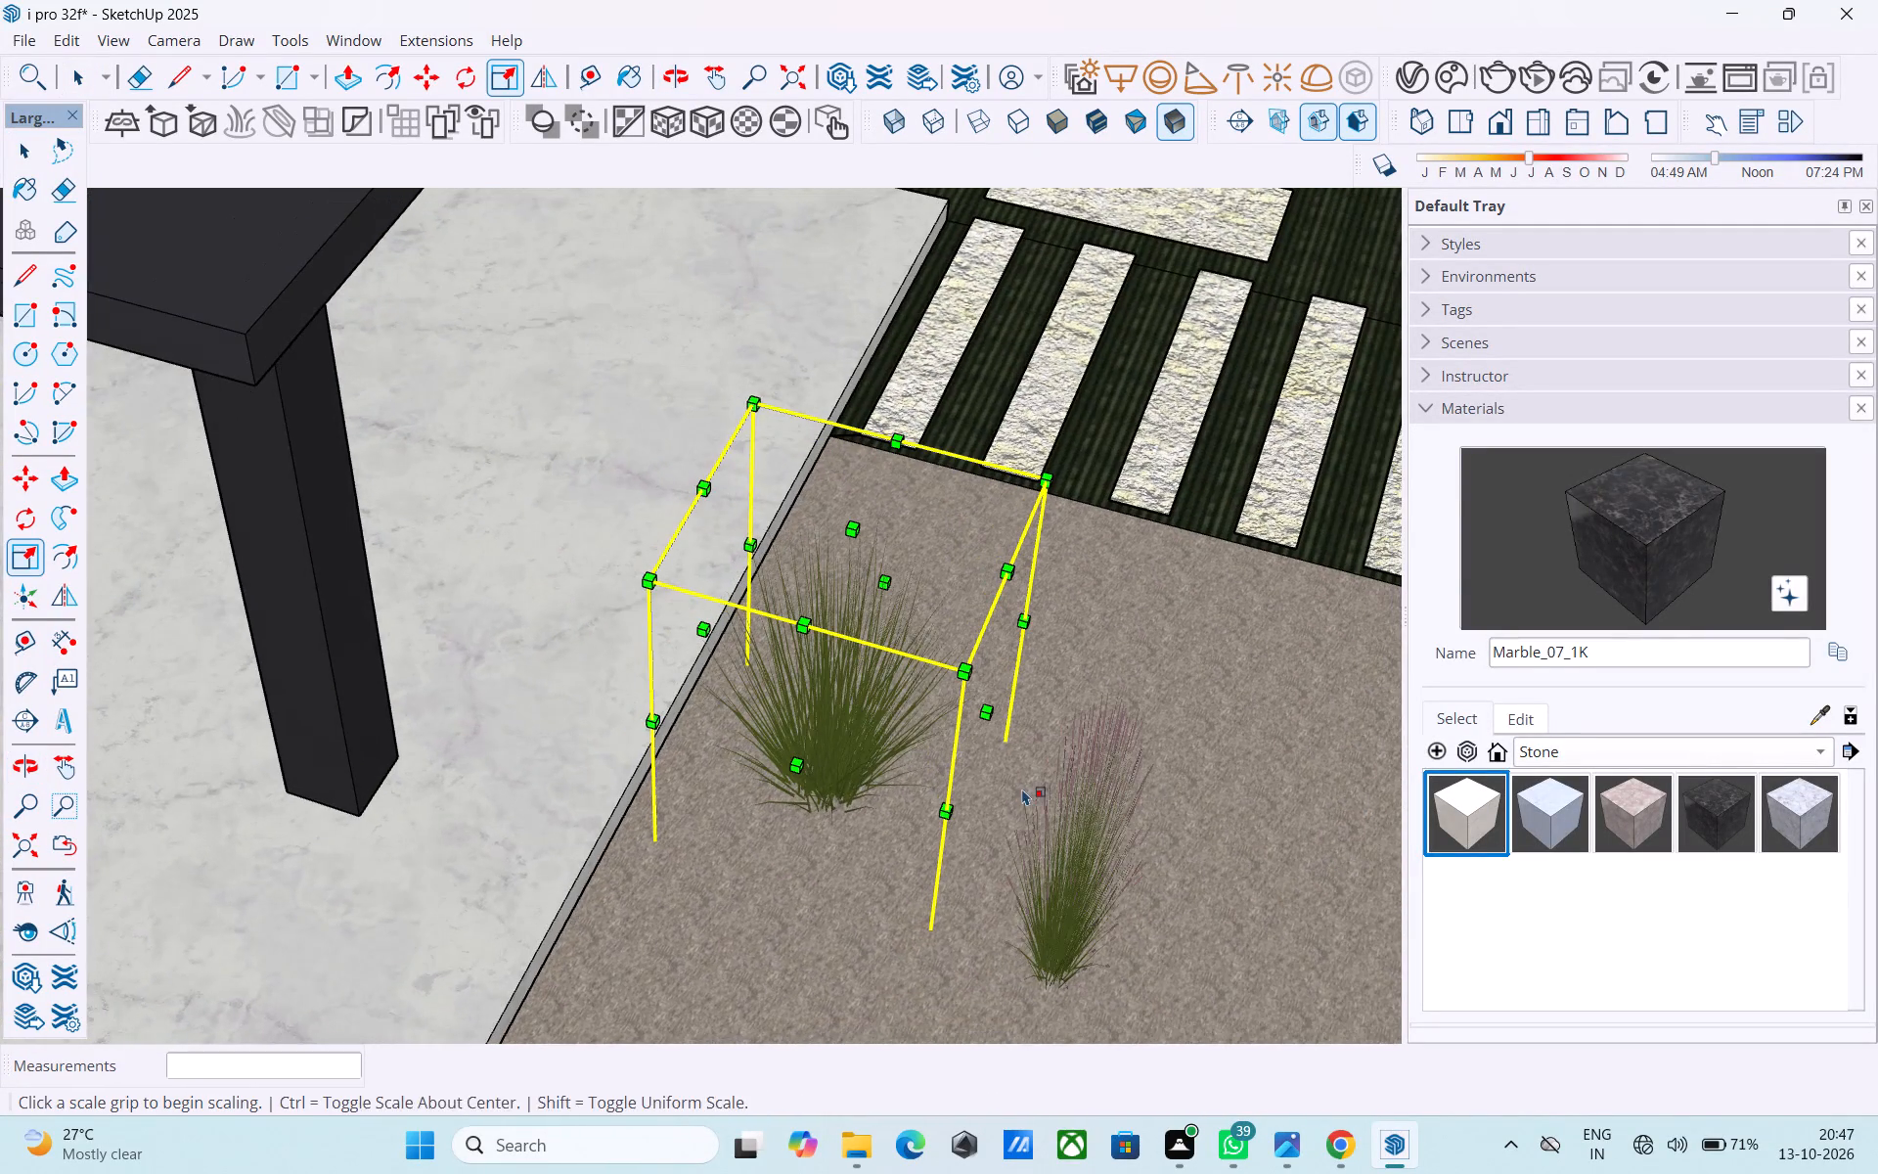
left_click_drag(994, 716, 899, 701)
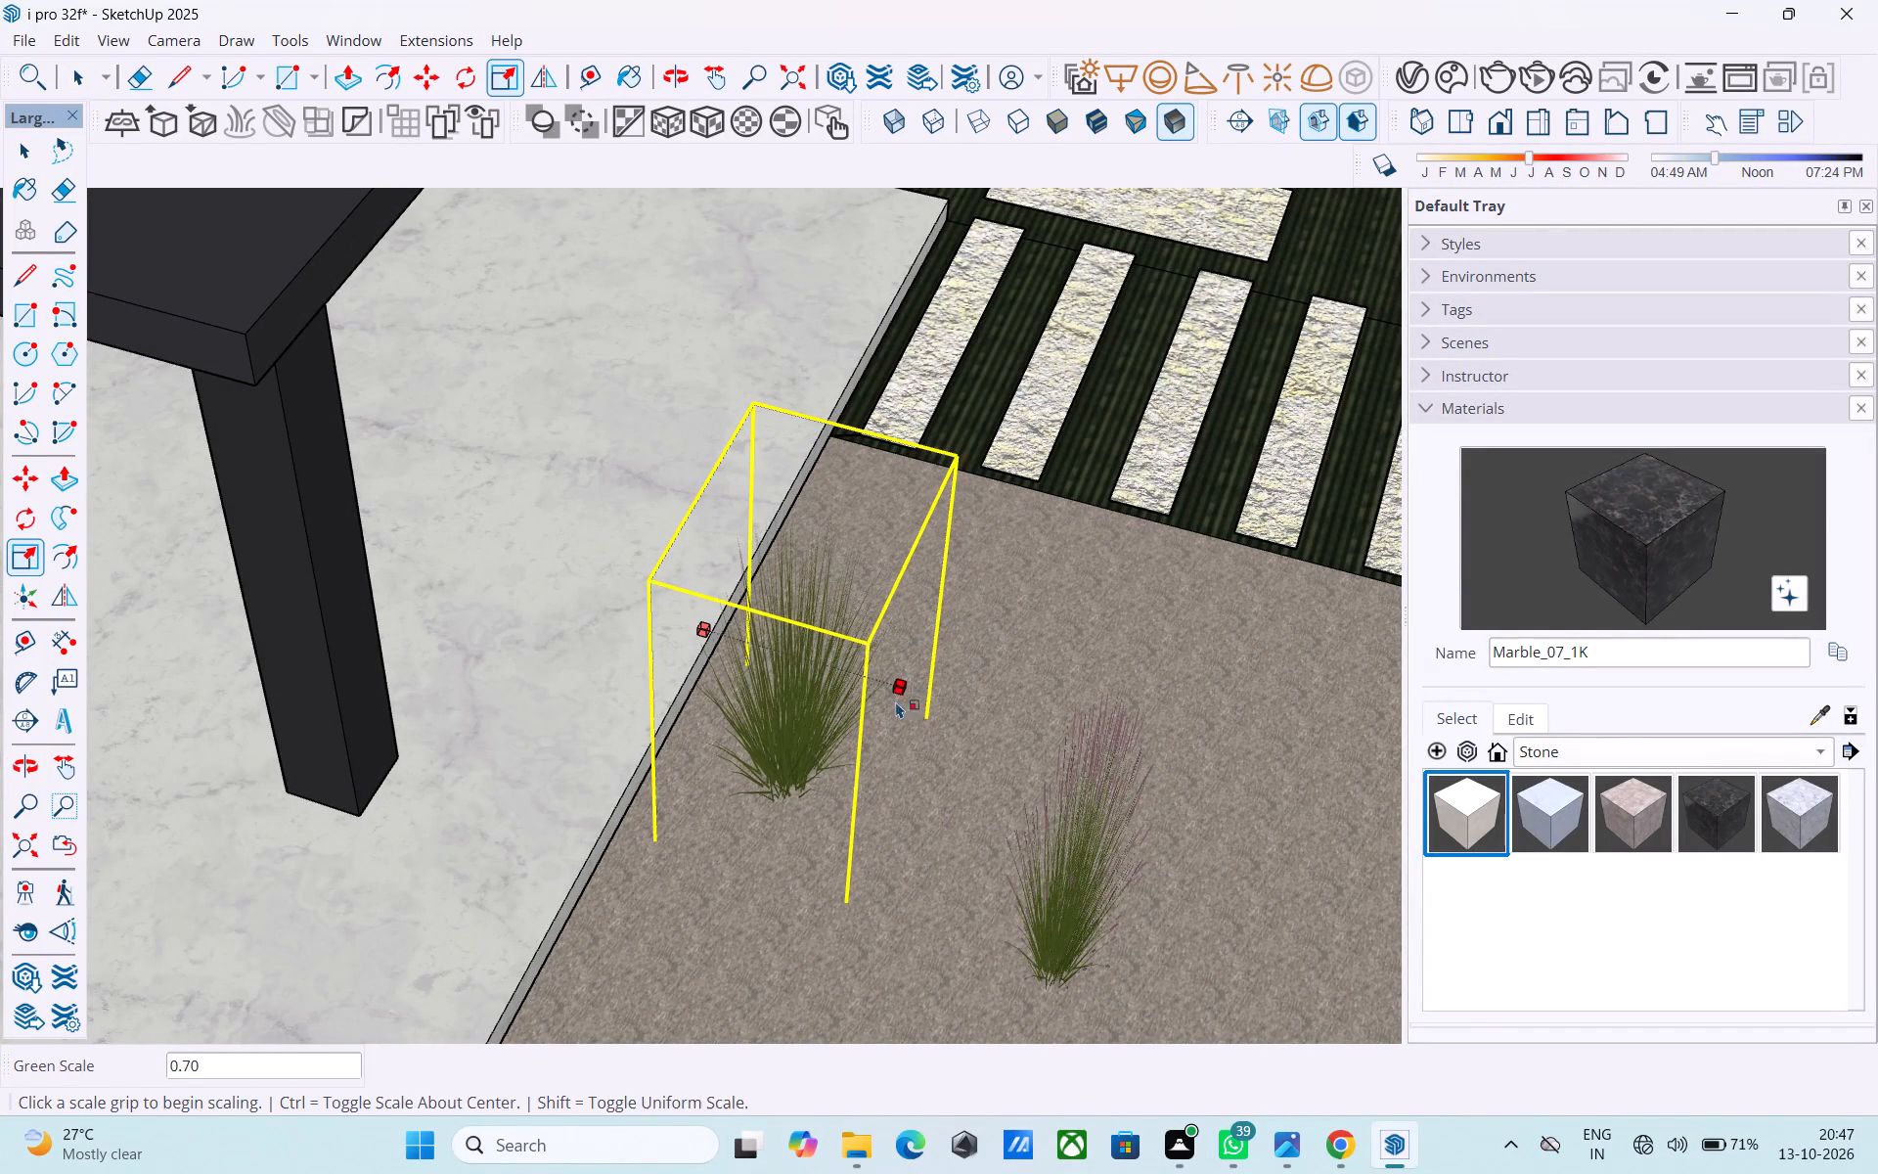
left_click_drag(758, 751, 763, 723)
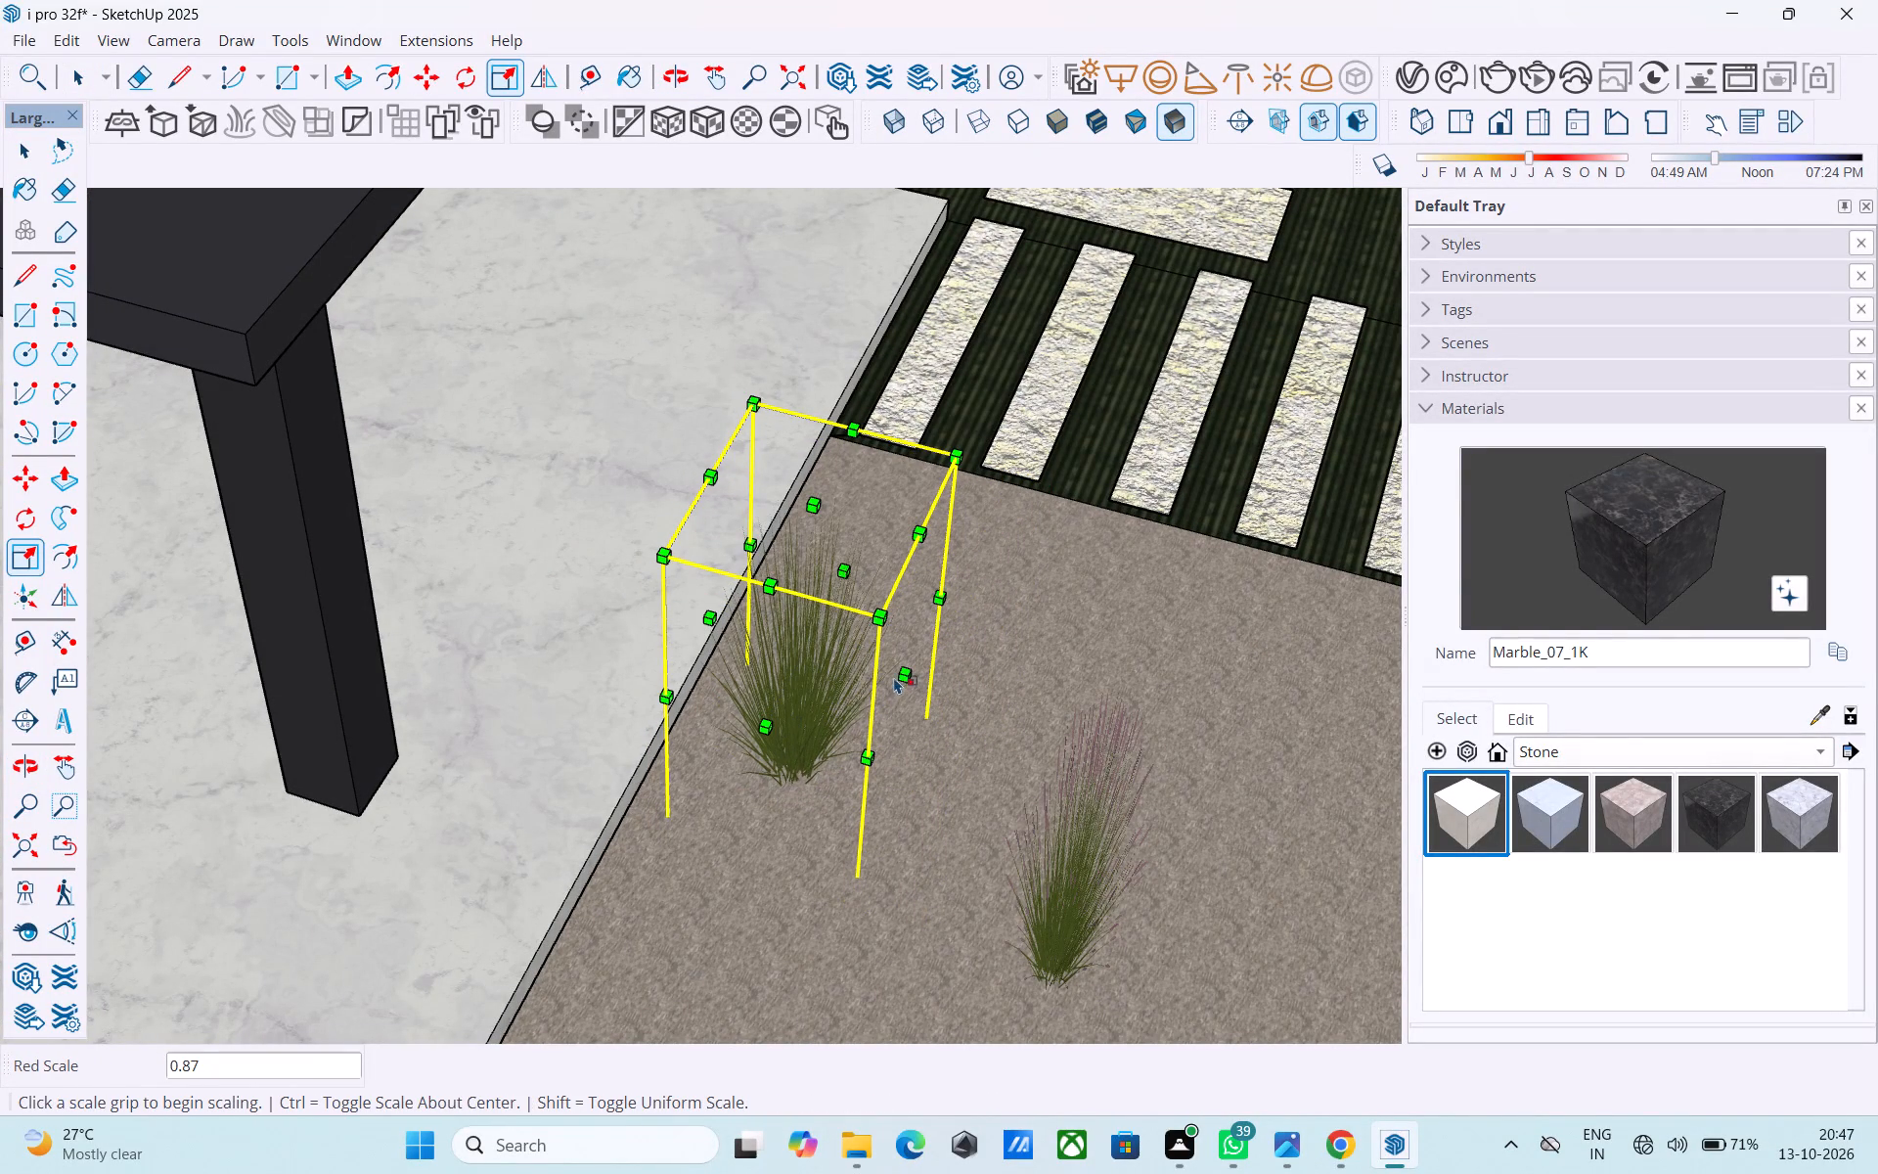
left_click_drag(902, 675, 864, 681)
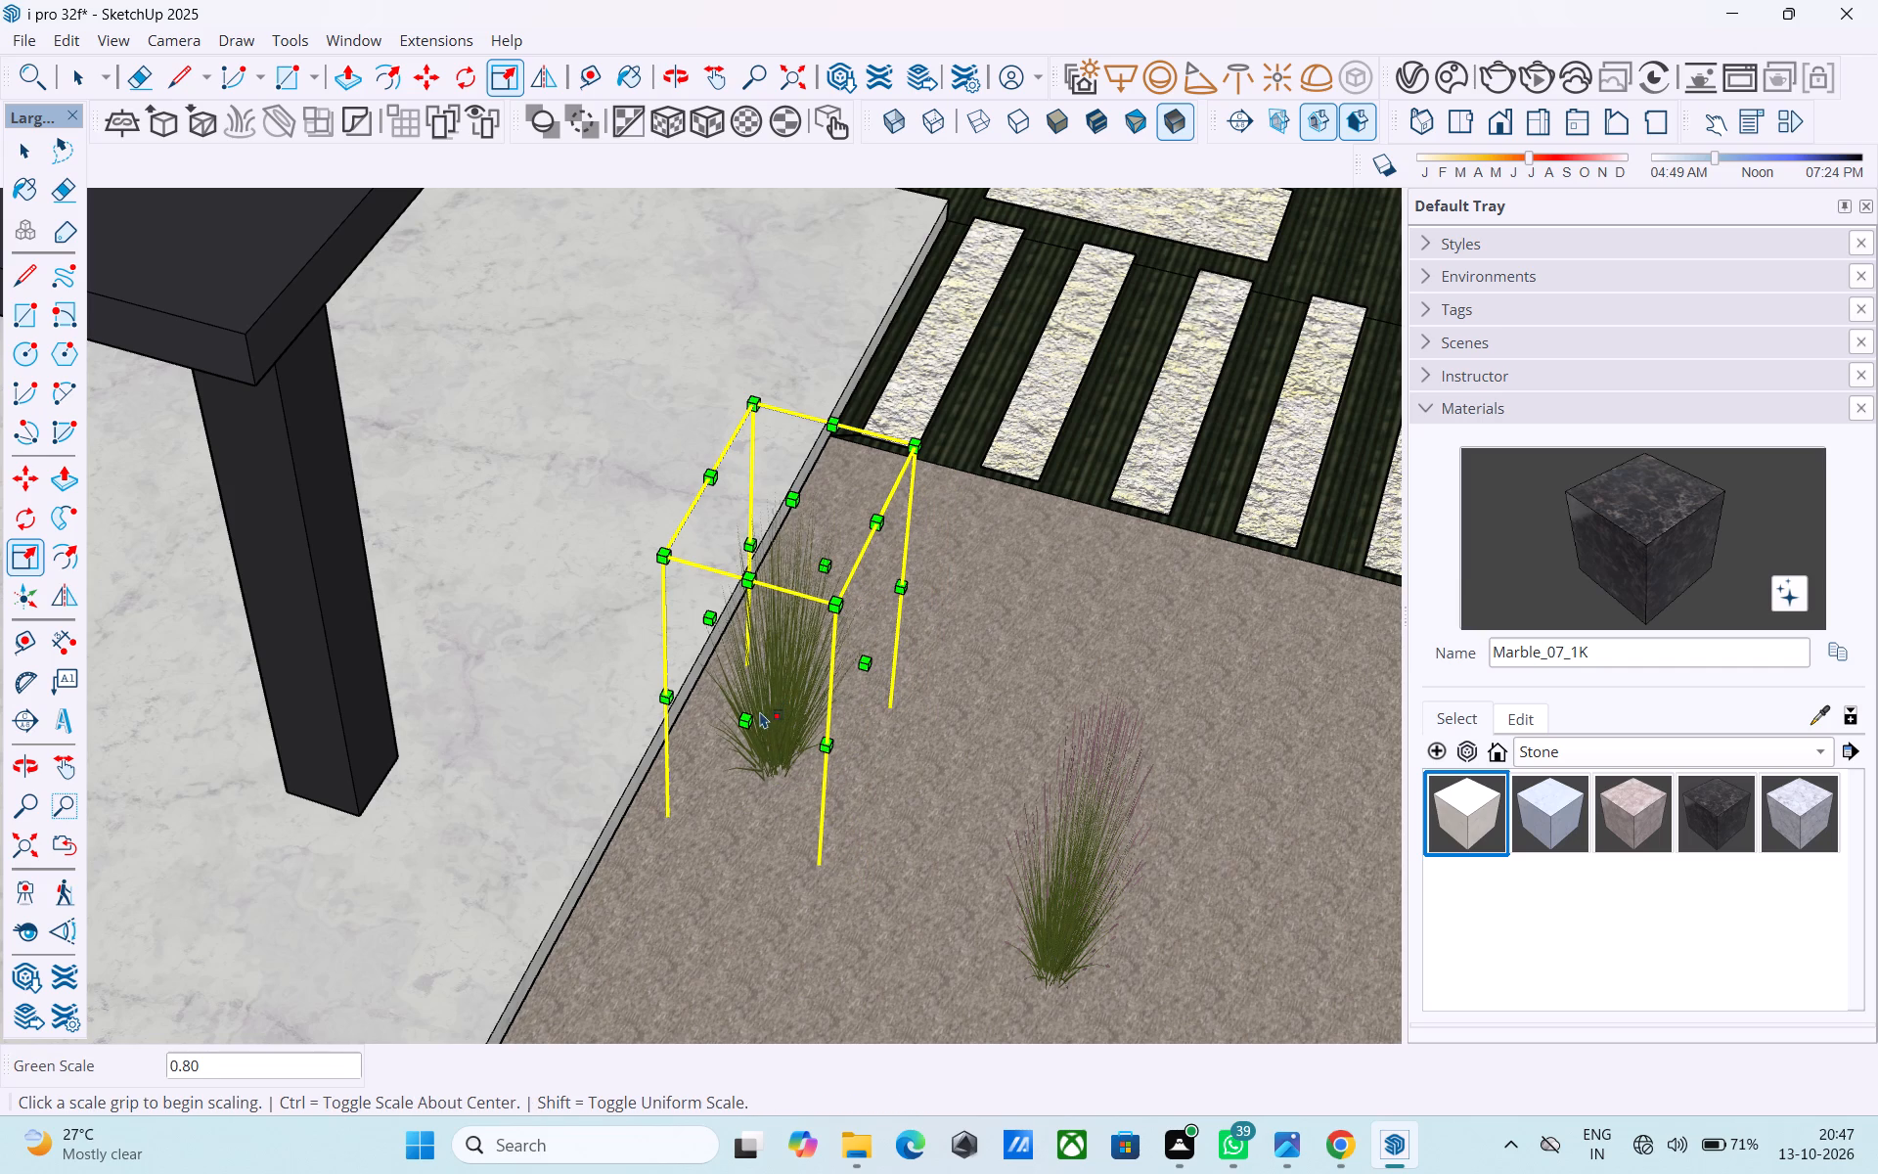
left_click_drag(752, 714, 763, 671)
Clear the selection and examine the size of both slimmed grass clumps against the whole house from the front.
middle_click_drag(964, 661, 620, 626)
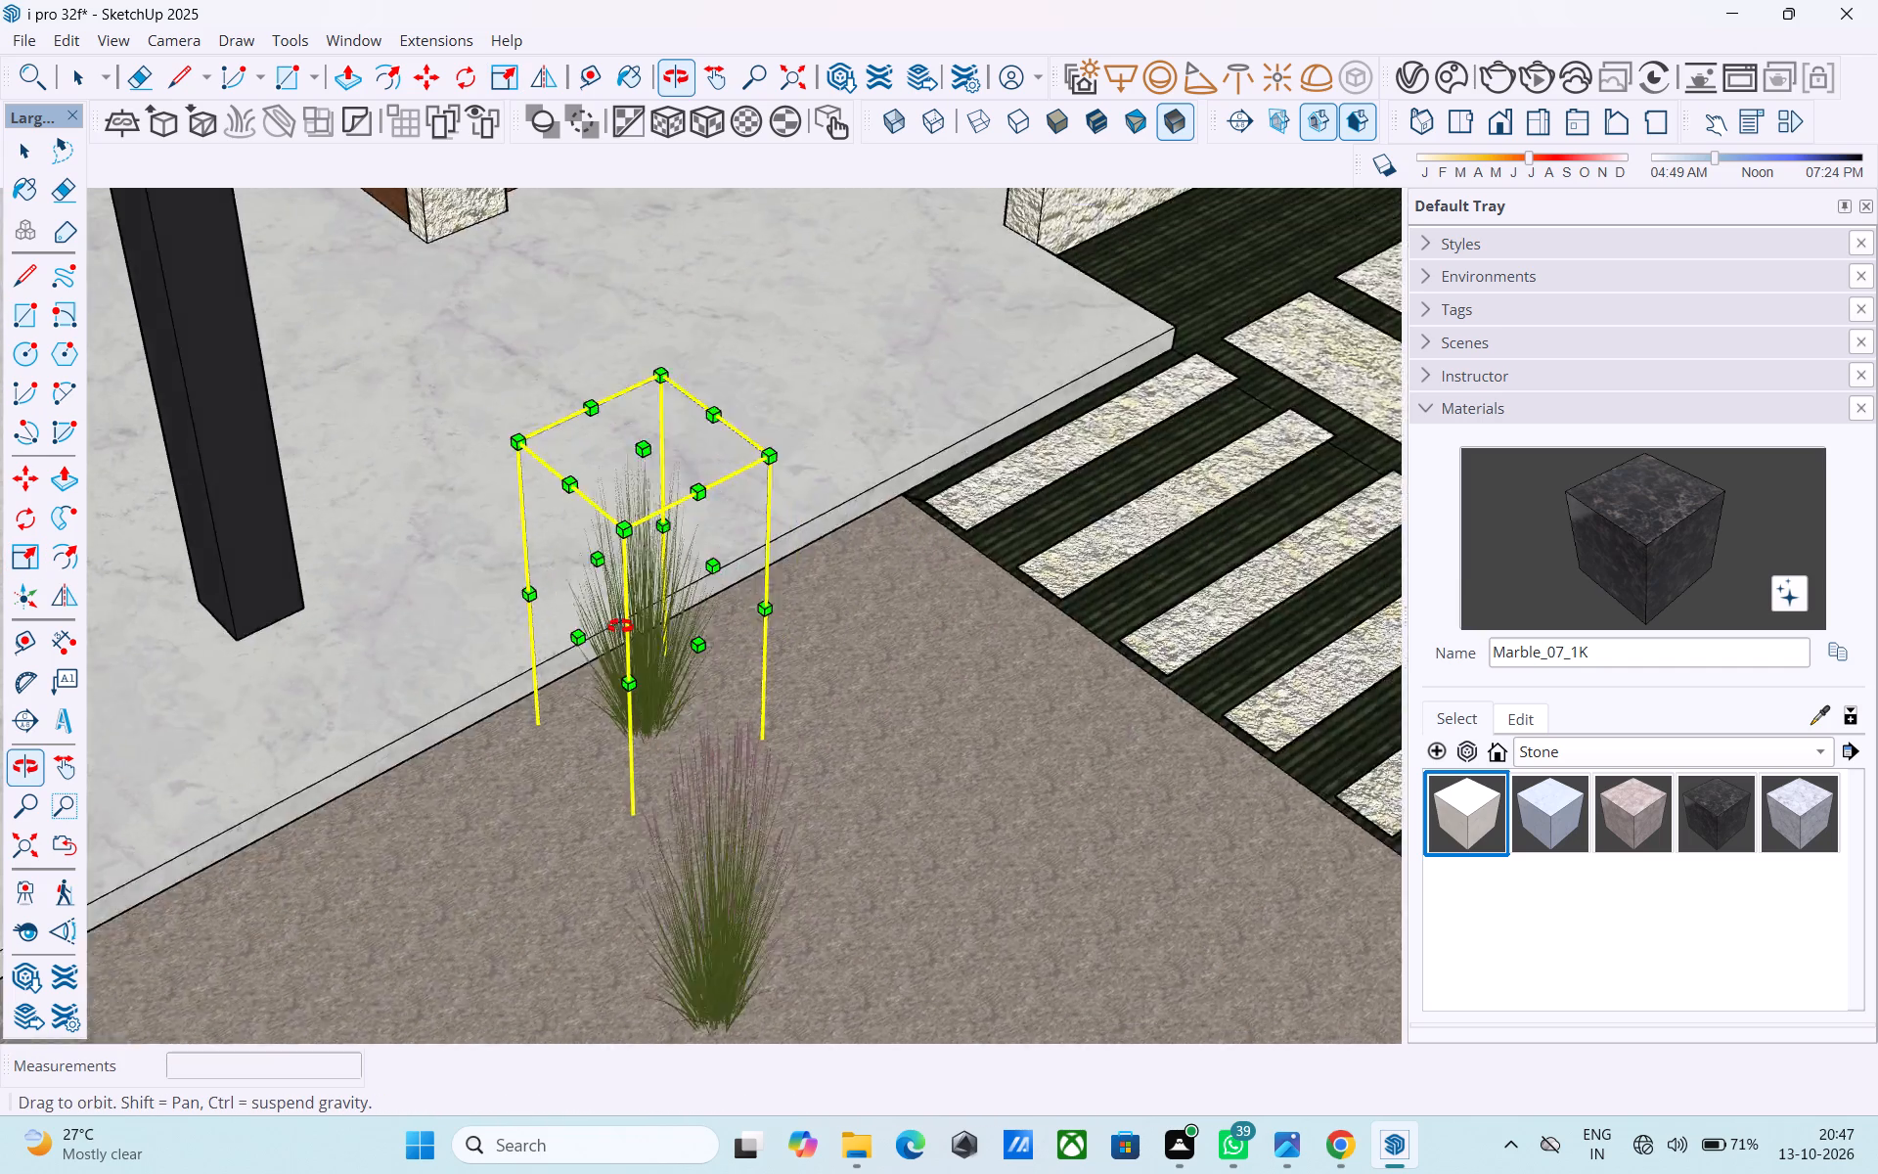
middle_click_drag(620, 626, 532, 598)
scroll(563, 591, "down", 10)
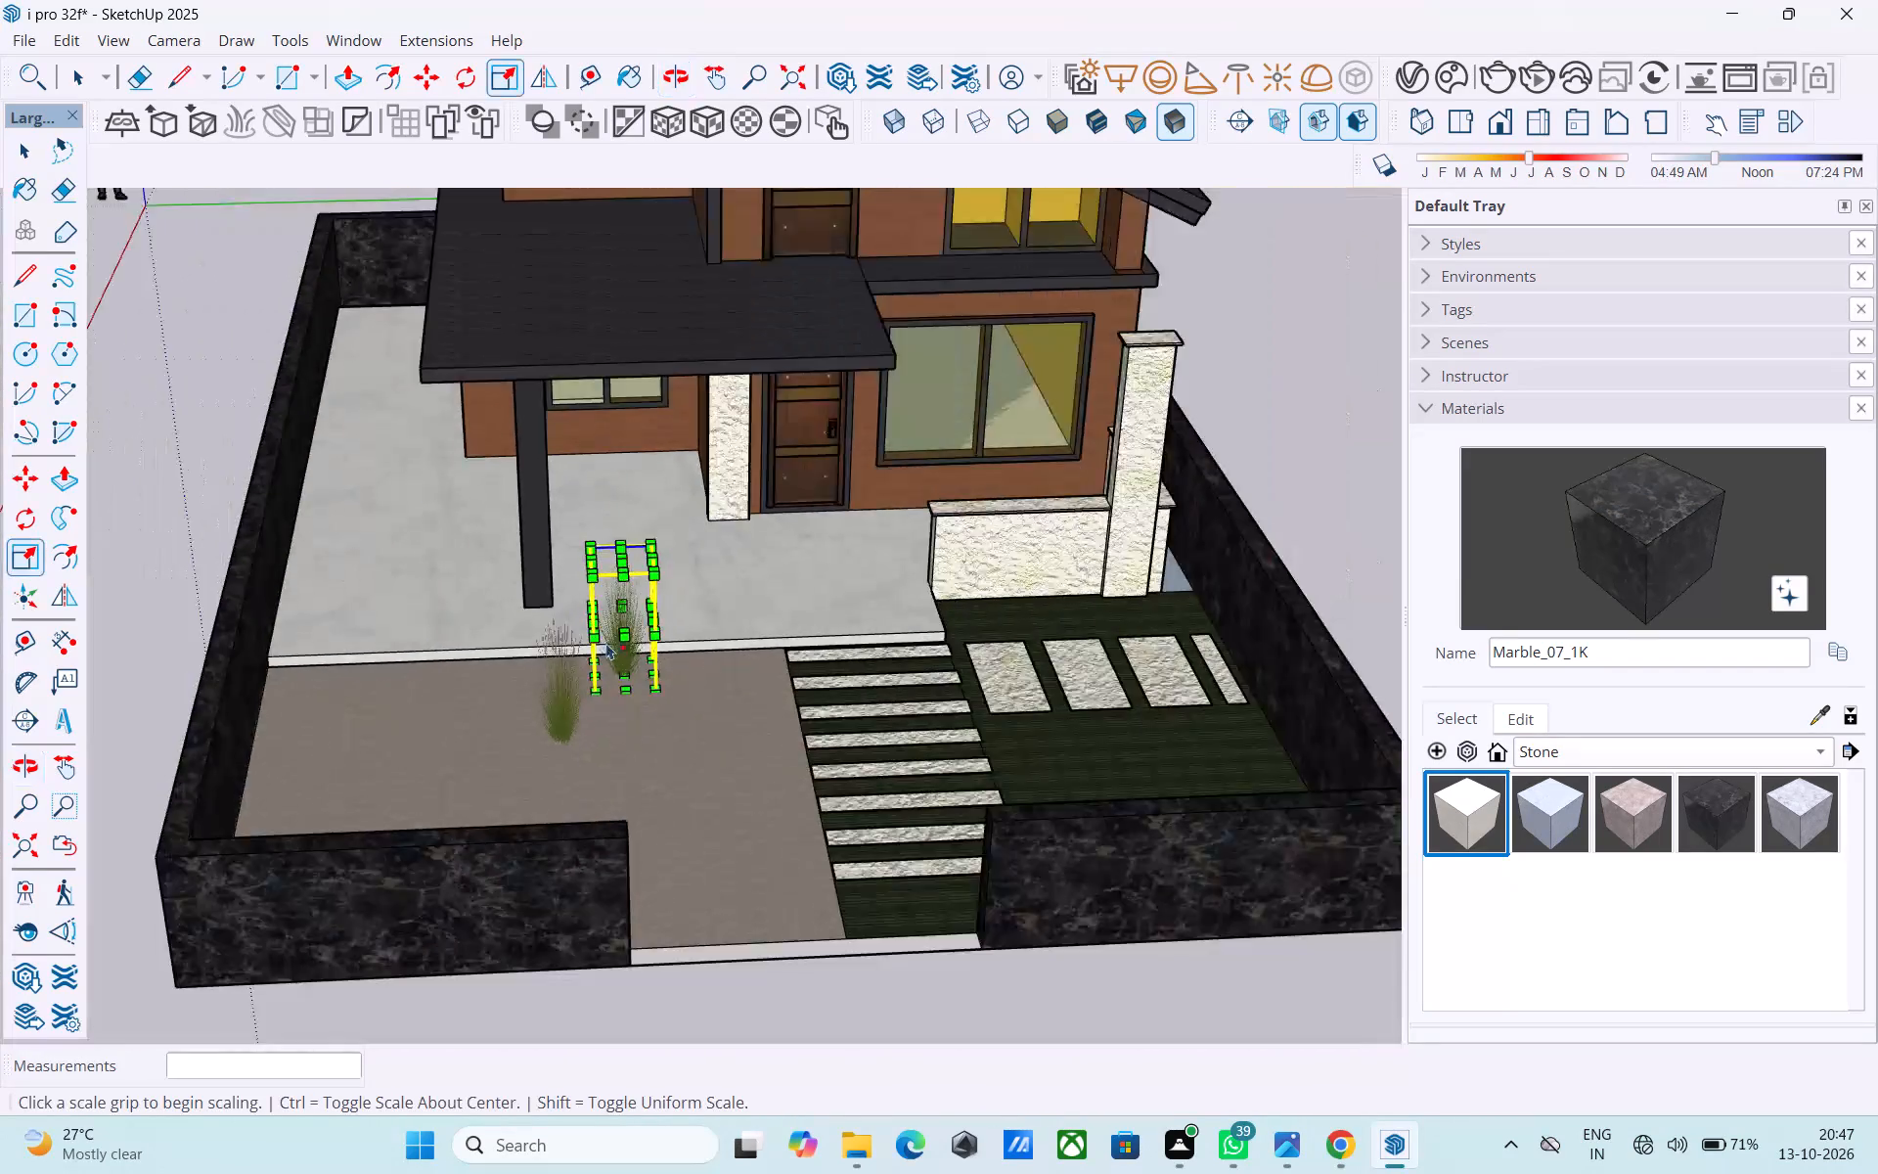
scroll(606, 643, "down", 6)
key("space")
left_click(1088, 616)
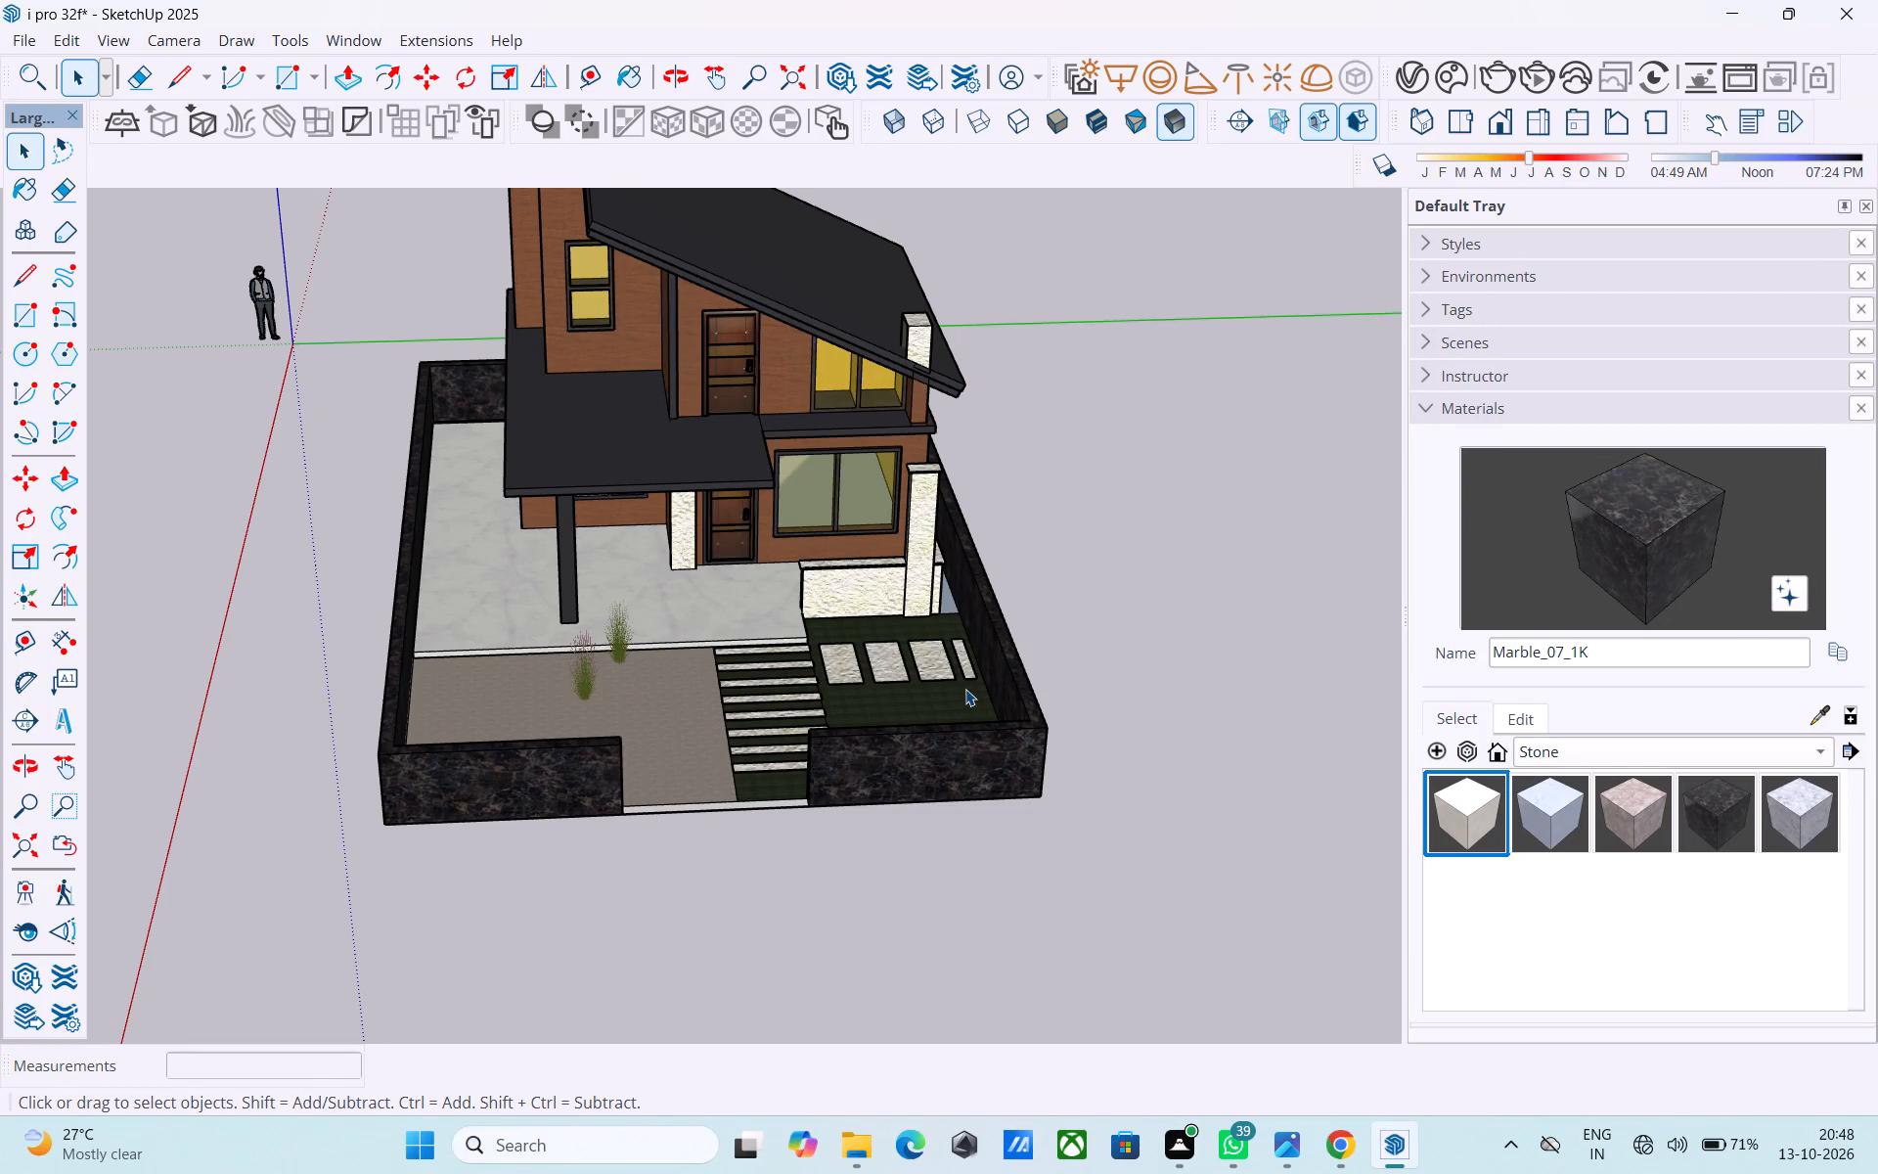
middle_click_drag(965, 689, 942, 660)
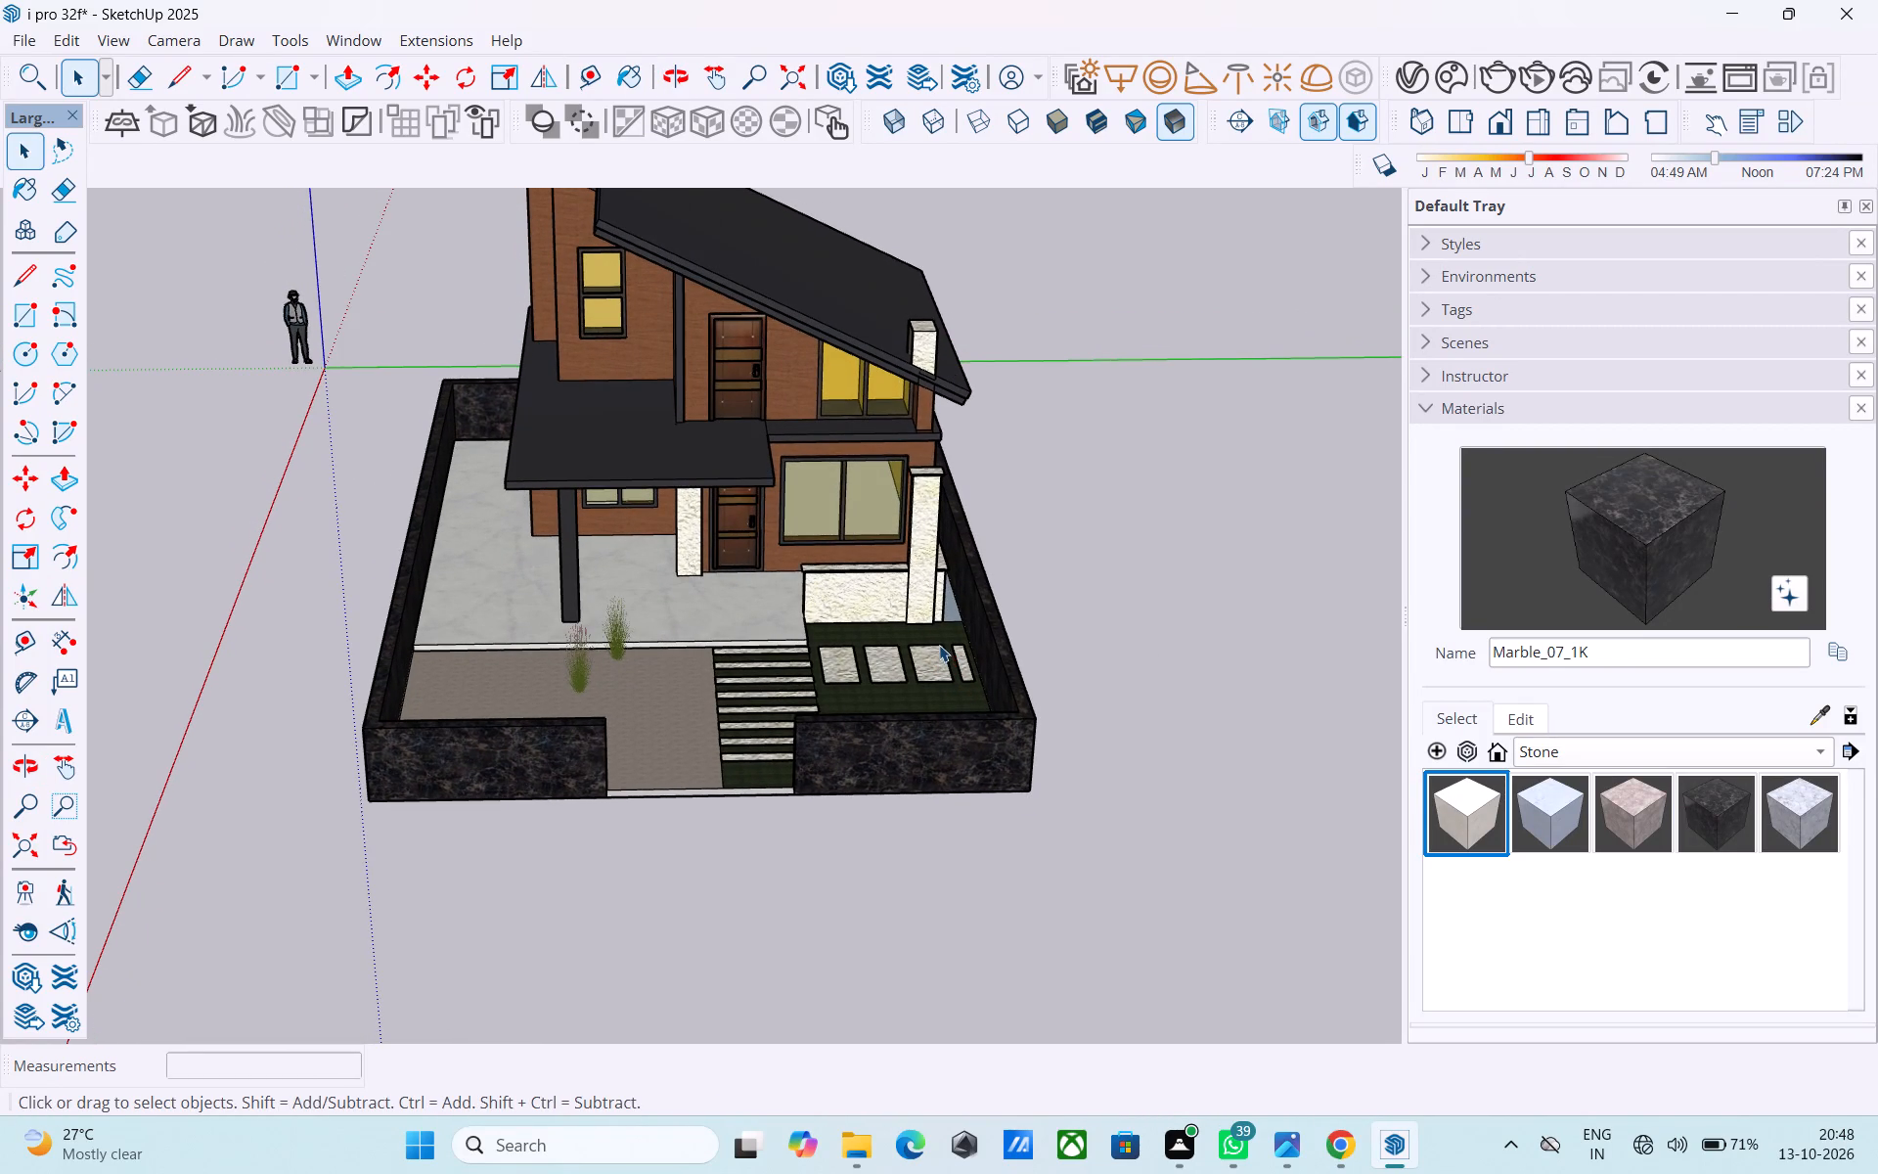
middle_click_drag(940, 640, 936, 652)
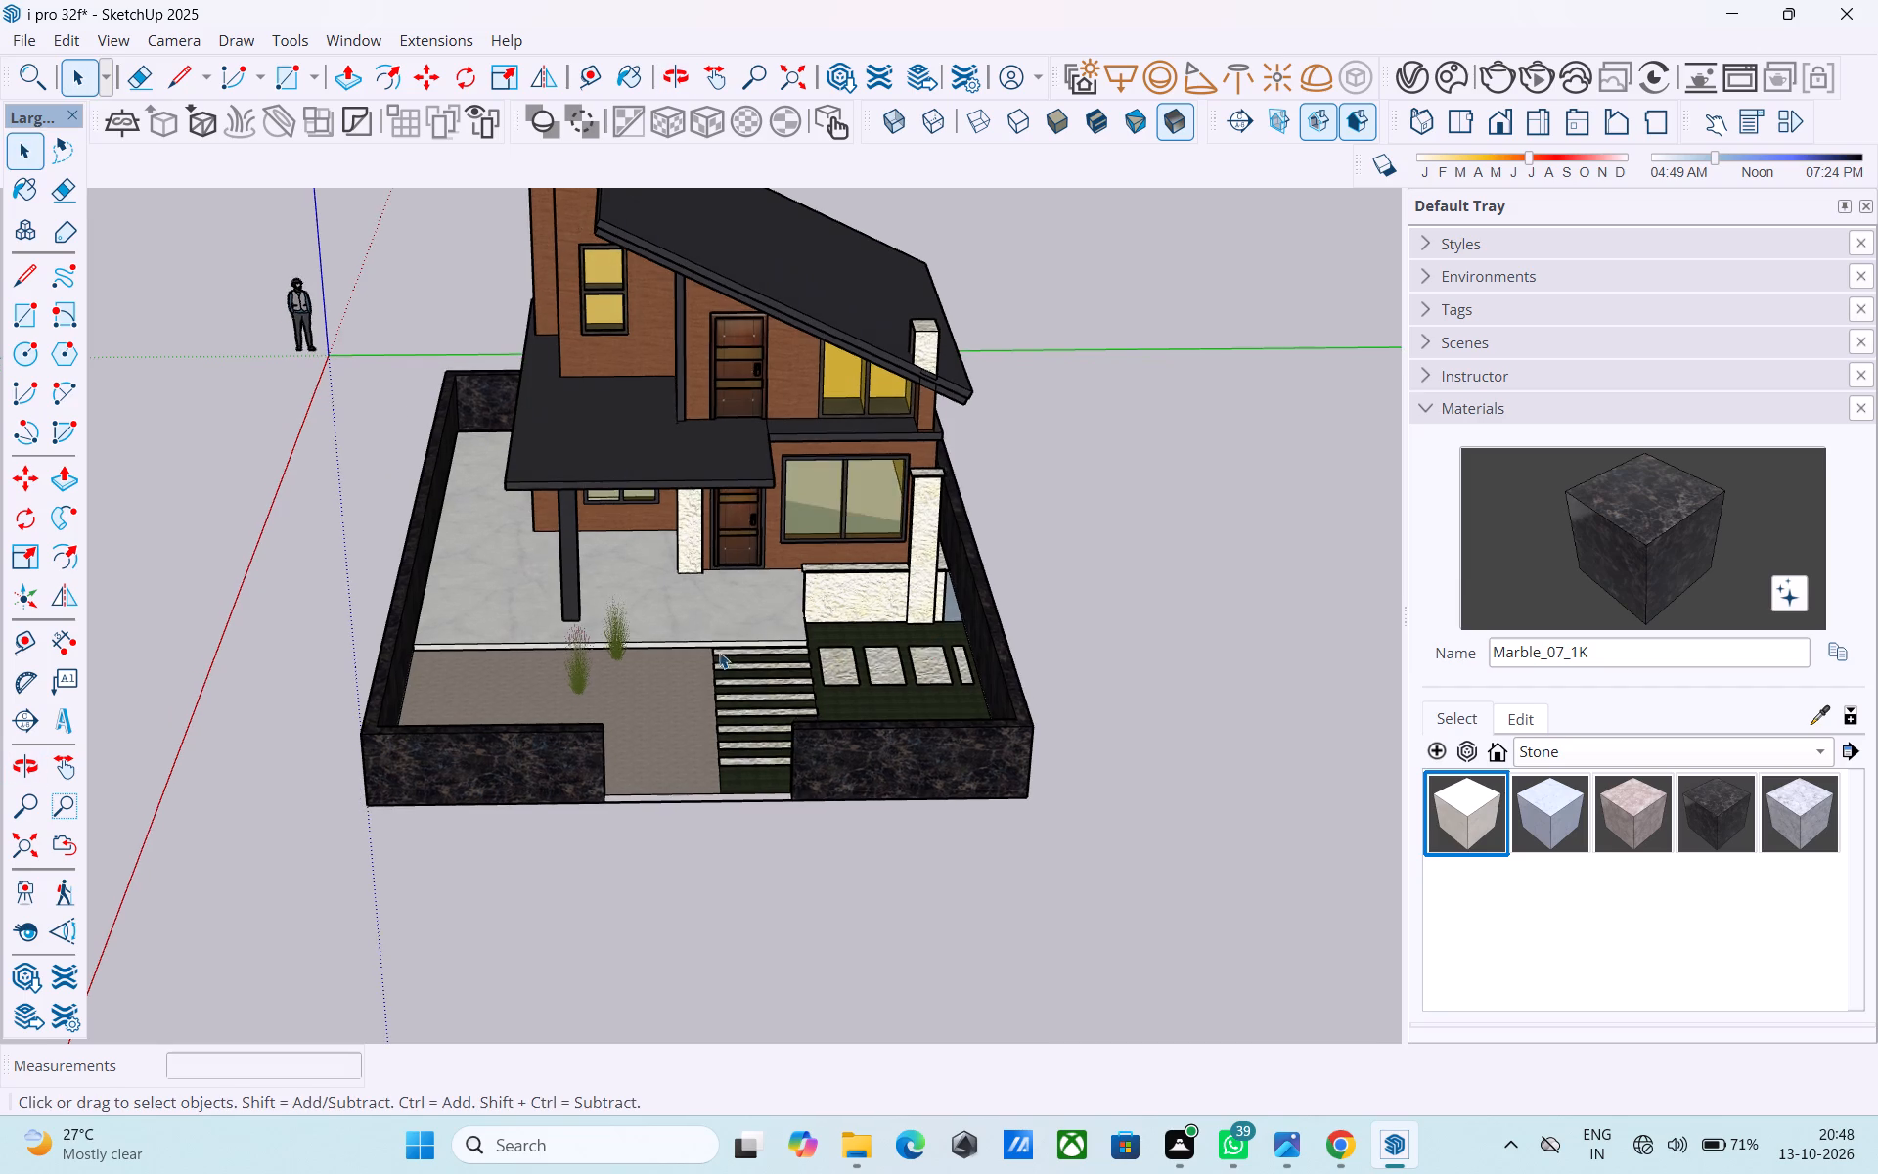
Copy the pink-tipped grass clump about 10' 4" away, into the driveway corner where the porch edge meets the boundary wall.
scroll(572, 675, "up", 4)
left_click(572, 684)
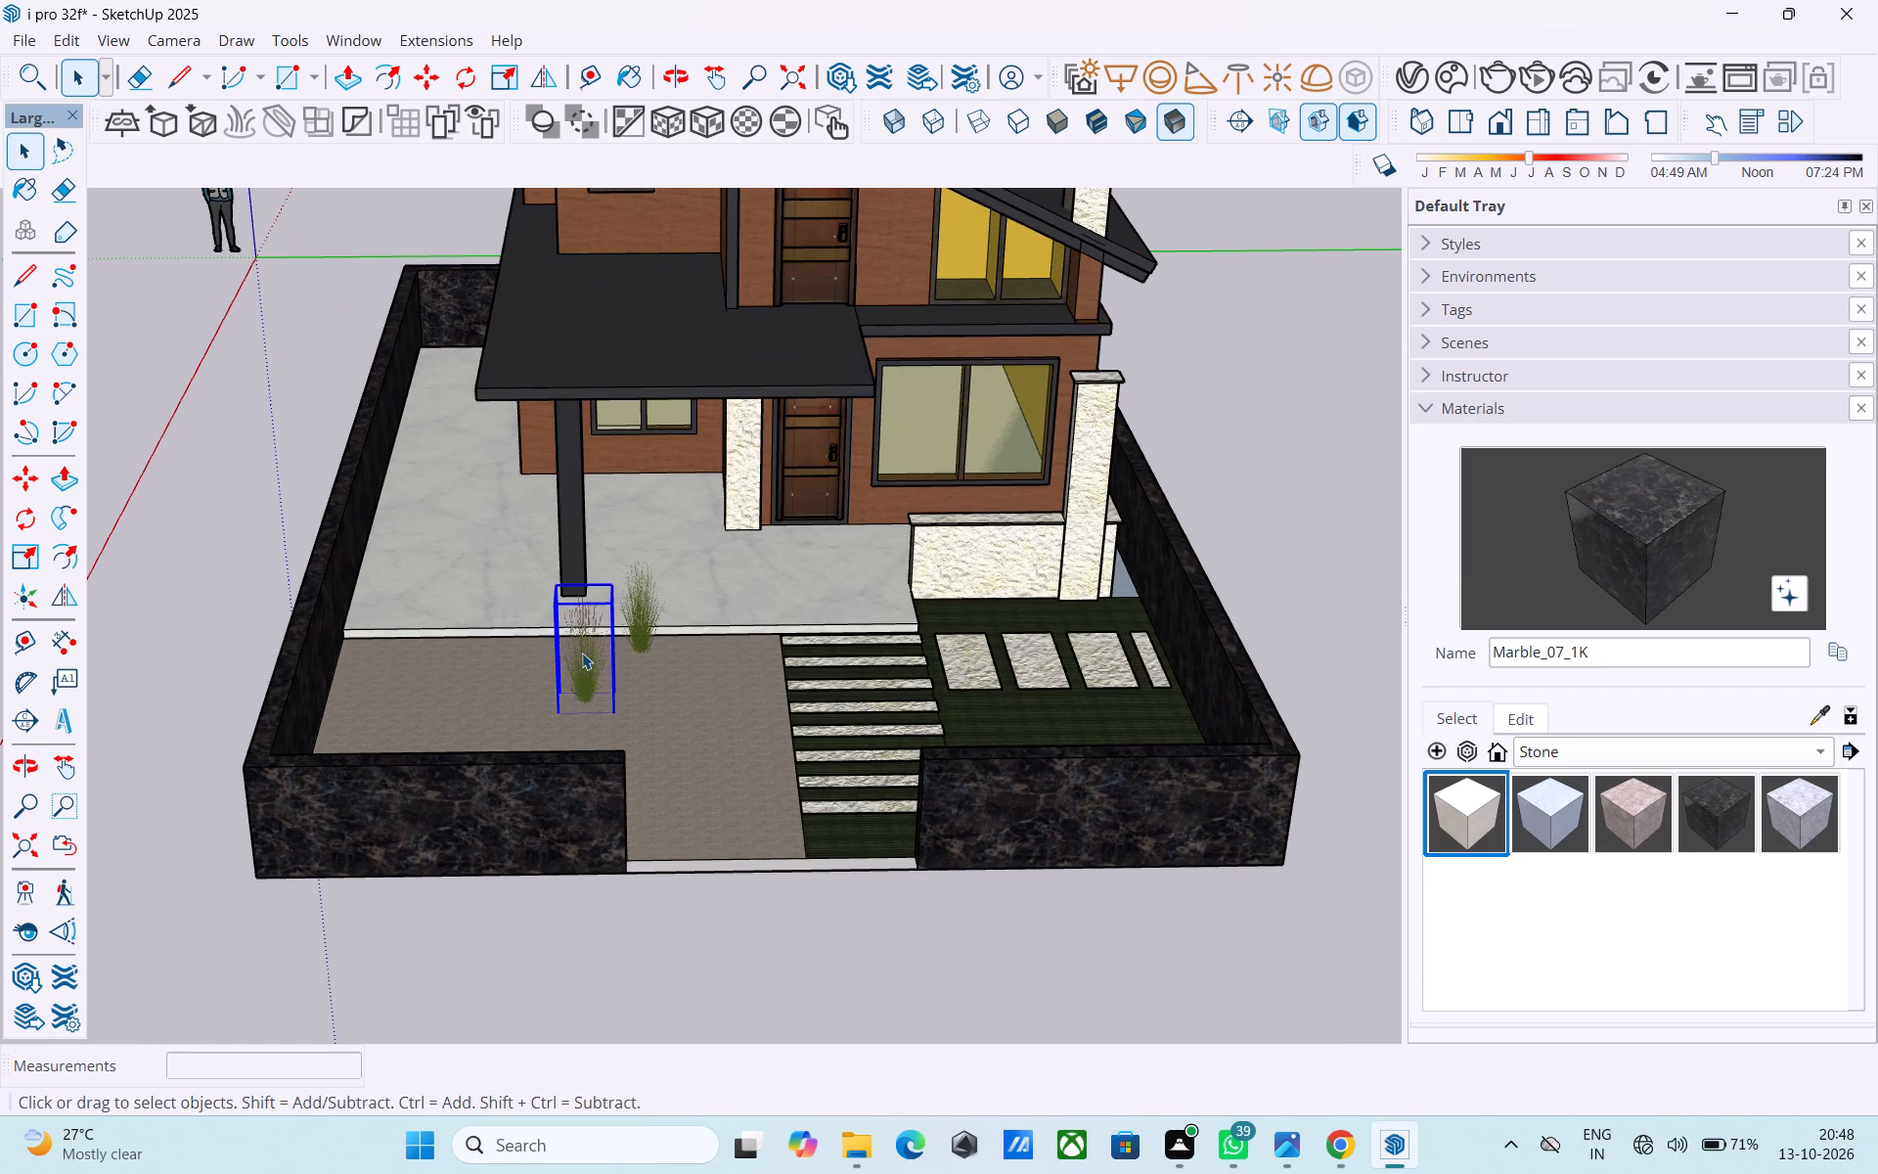
scroll(511, 672, "up", 1)
middle_click_drag(511, 672, 927, 778)
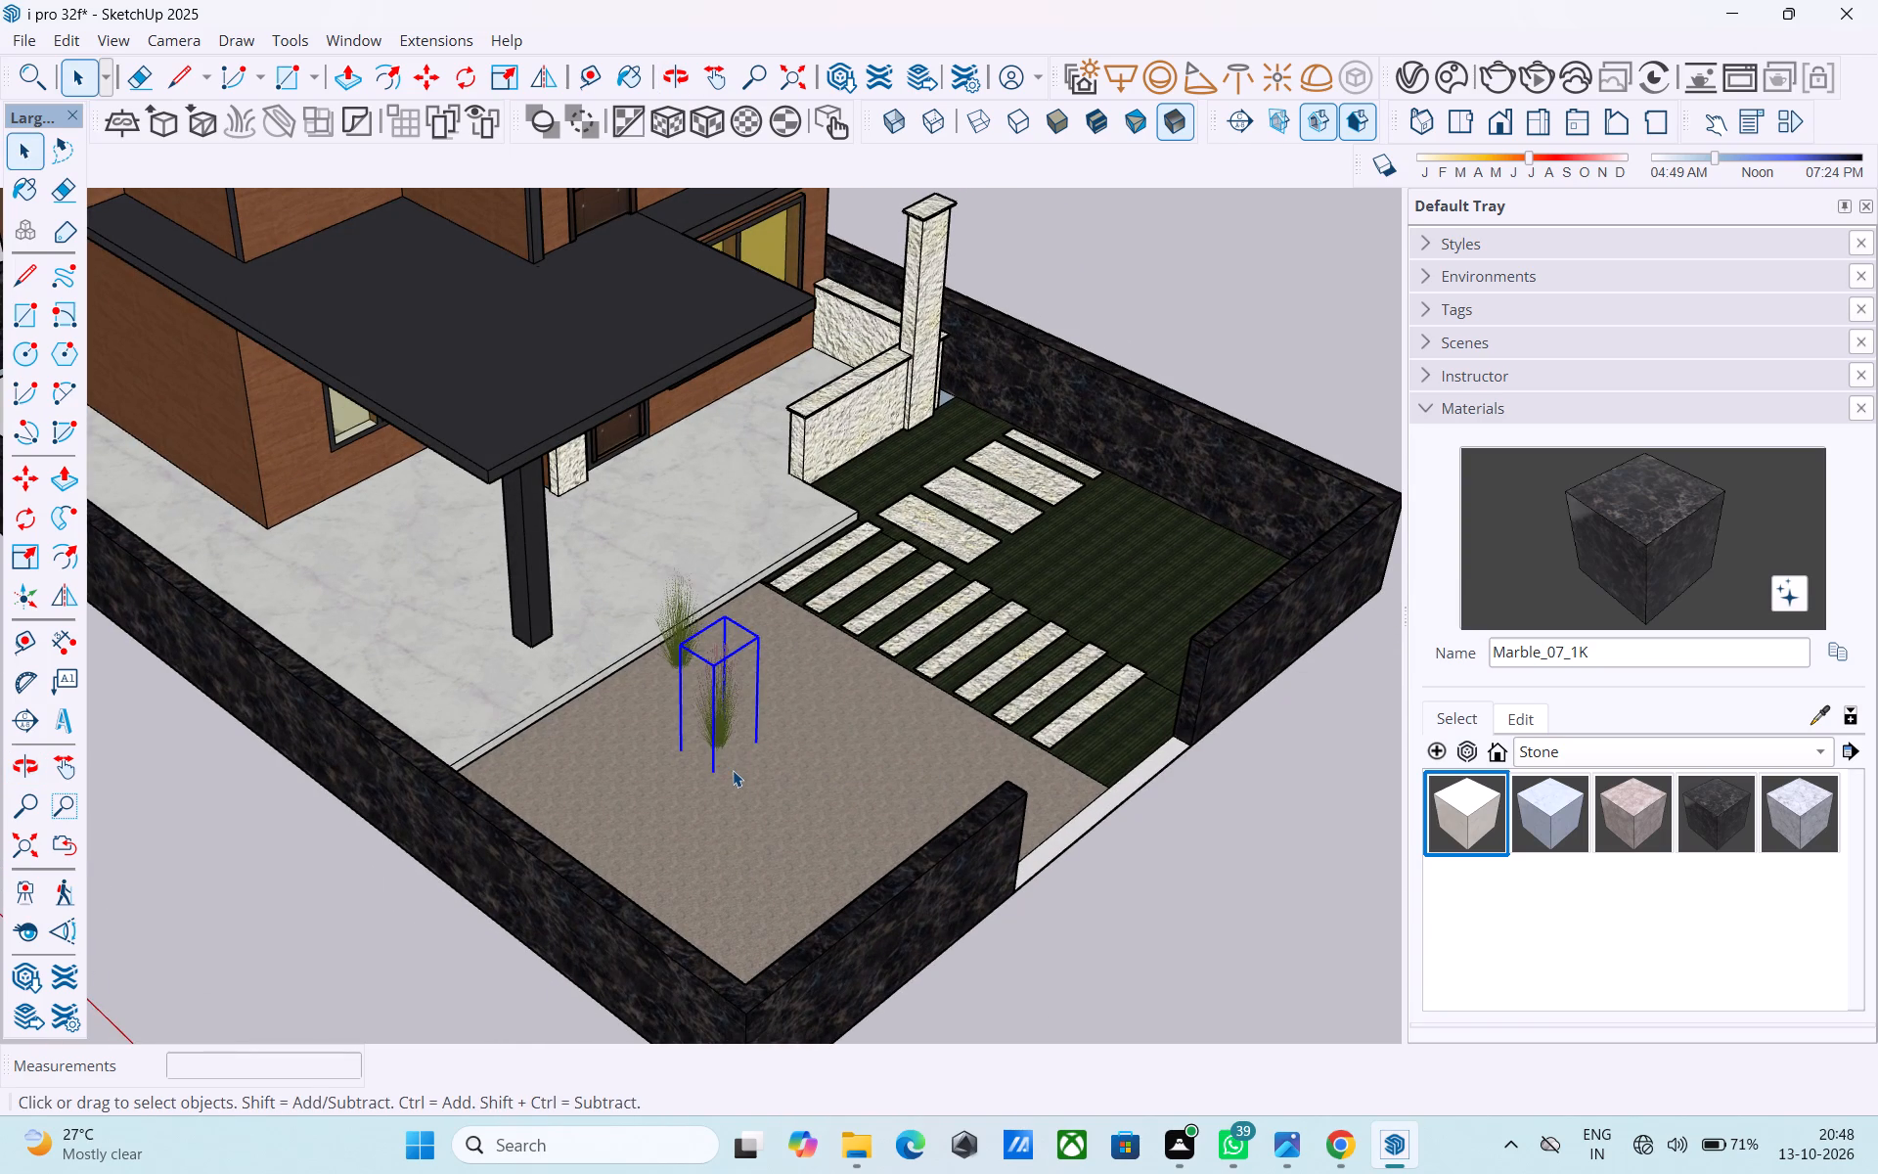
middle_click_drag(729, 772, 705, 778)
key("m")
scroll(684, 800, "up", 2)
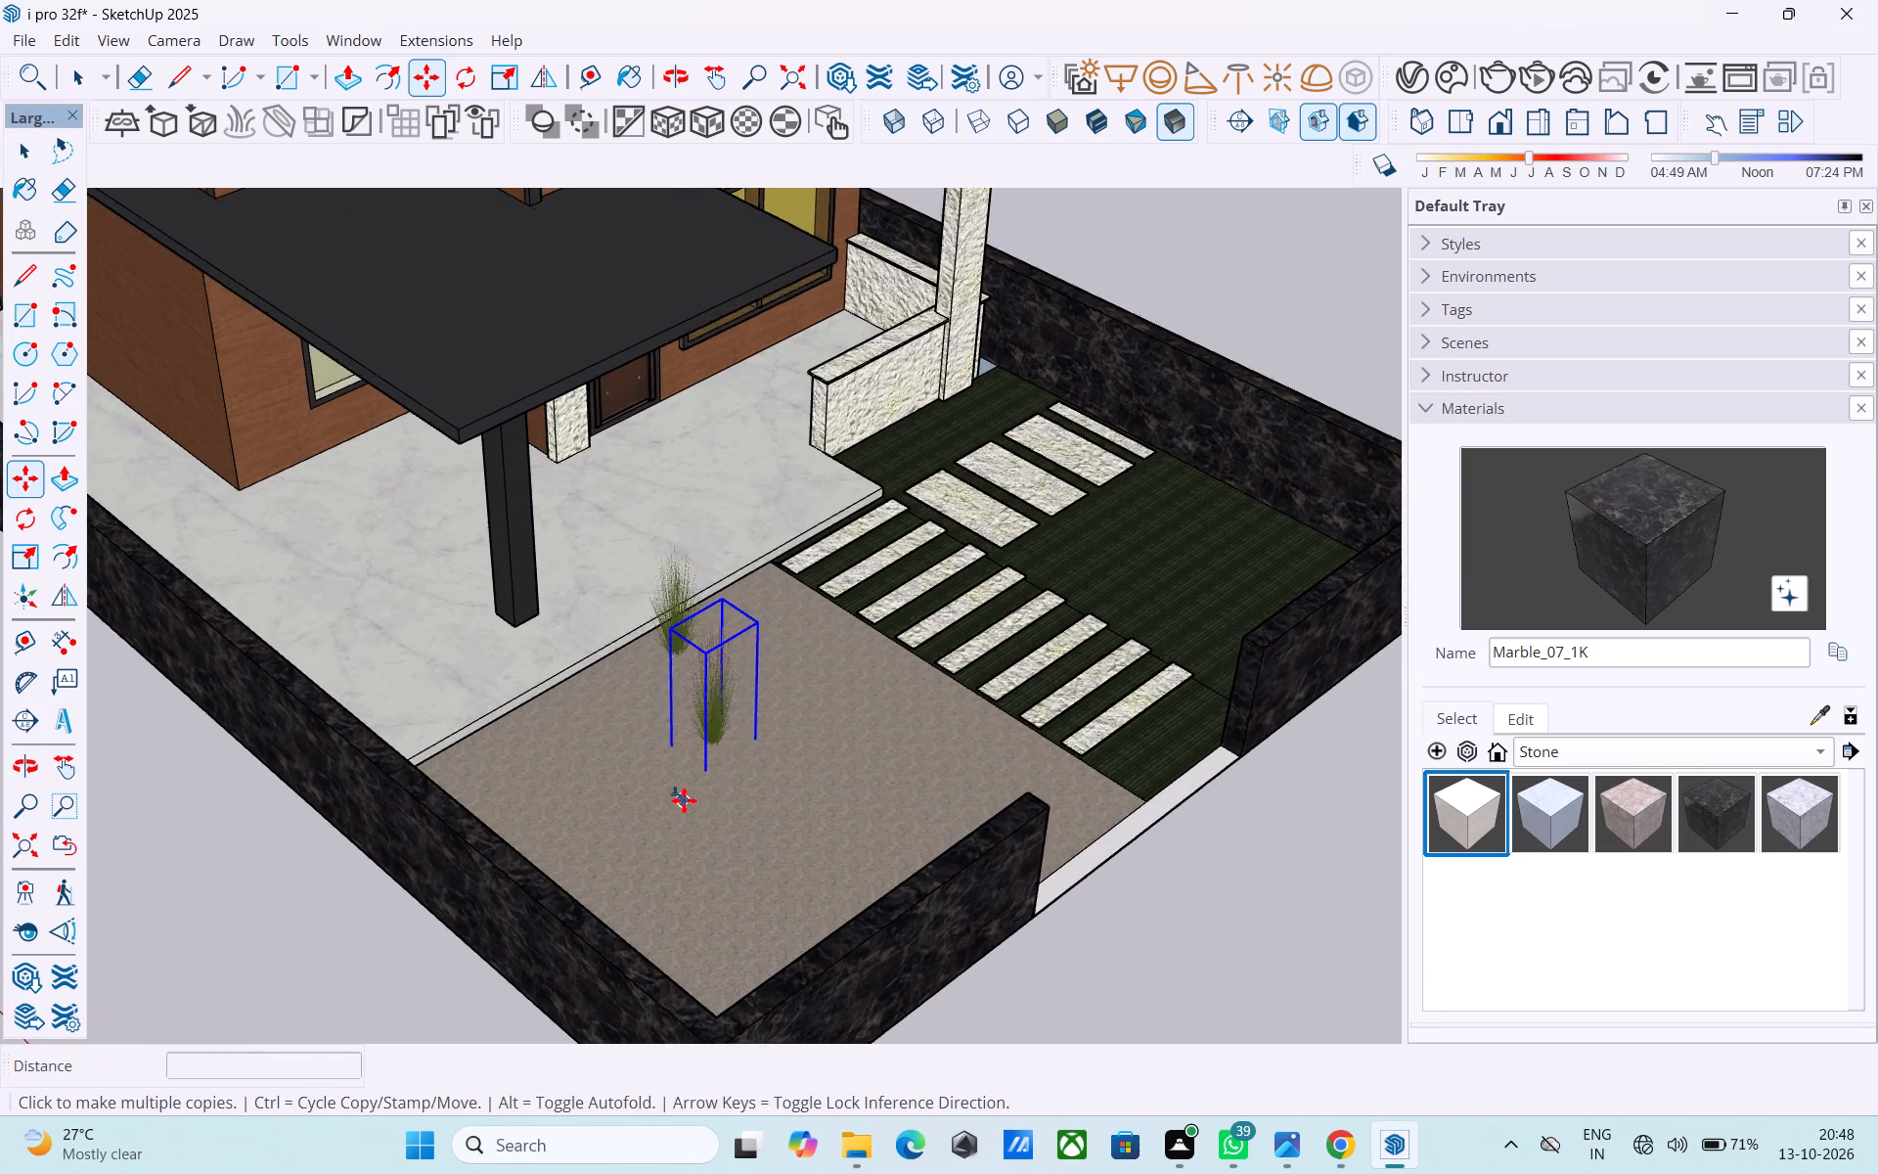
scroll(684, 800, "up", 2)
left_click(721, 758)
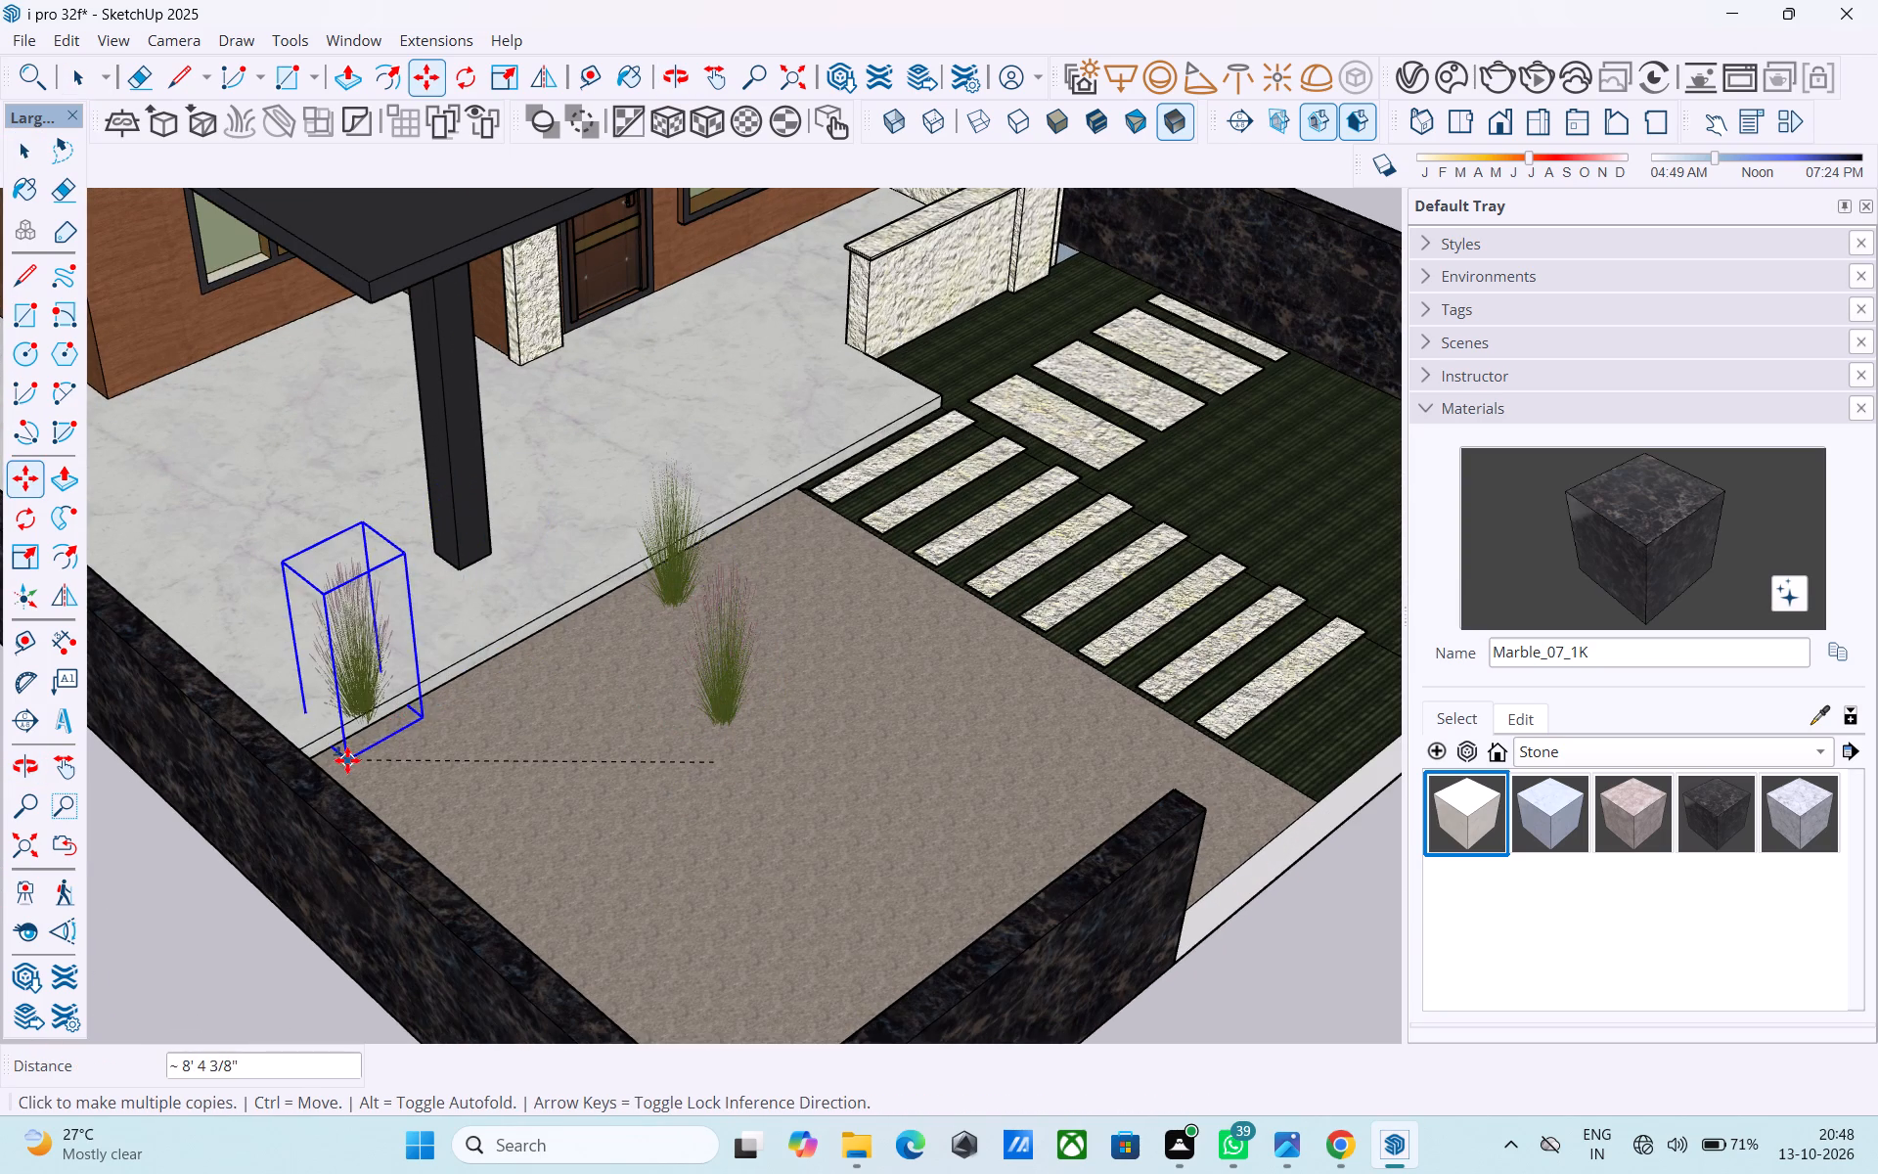
middle_click_drag(344, 765, 166, 746)
middle_click_drag(293, 718, 200, 763)
scroll(201, 768, "up", 3)
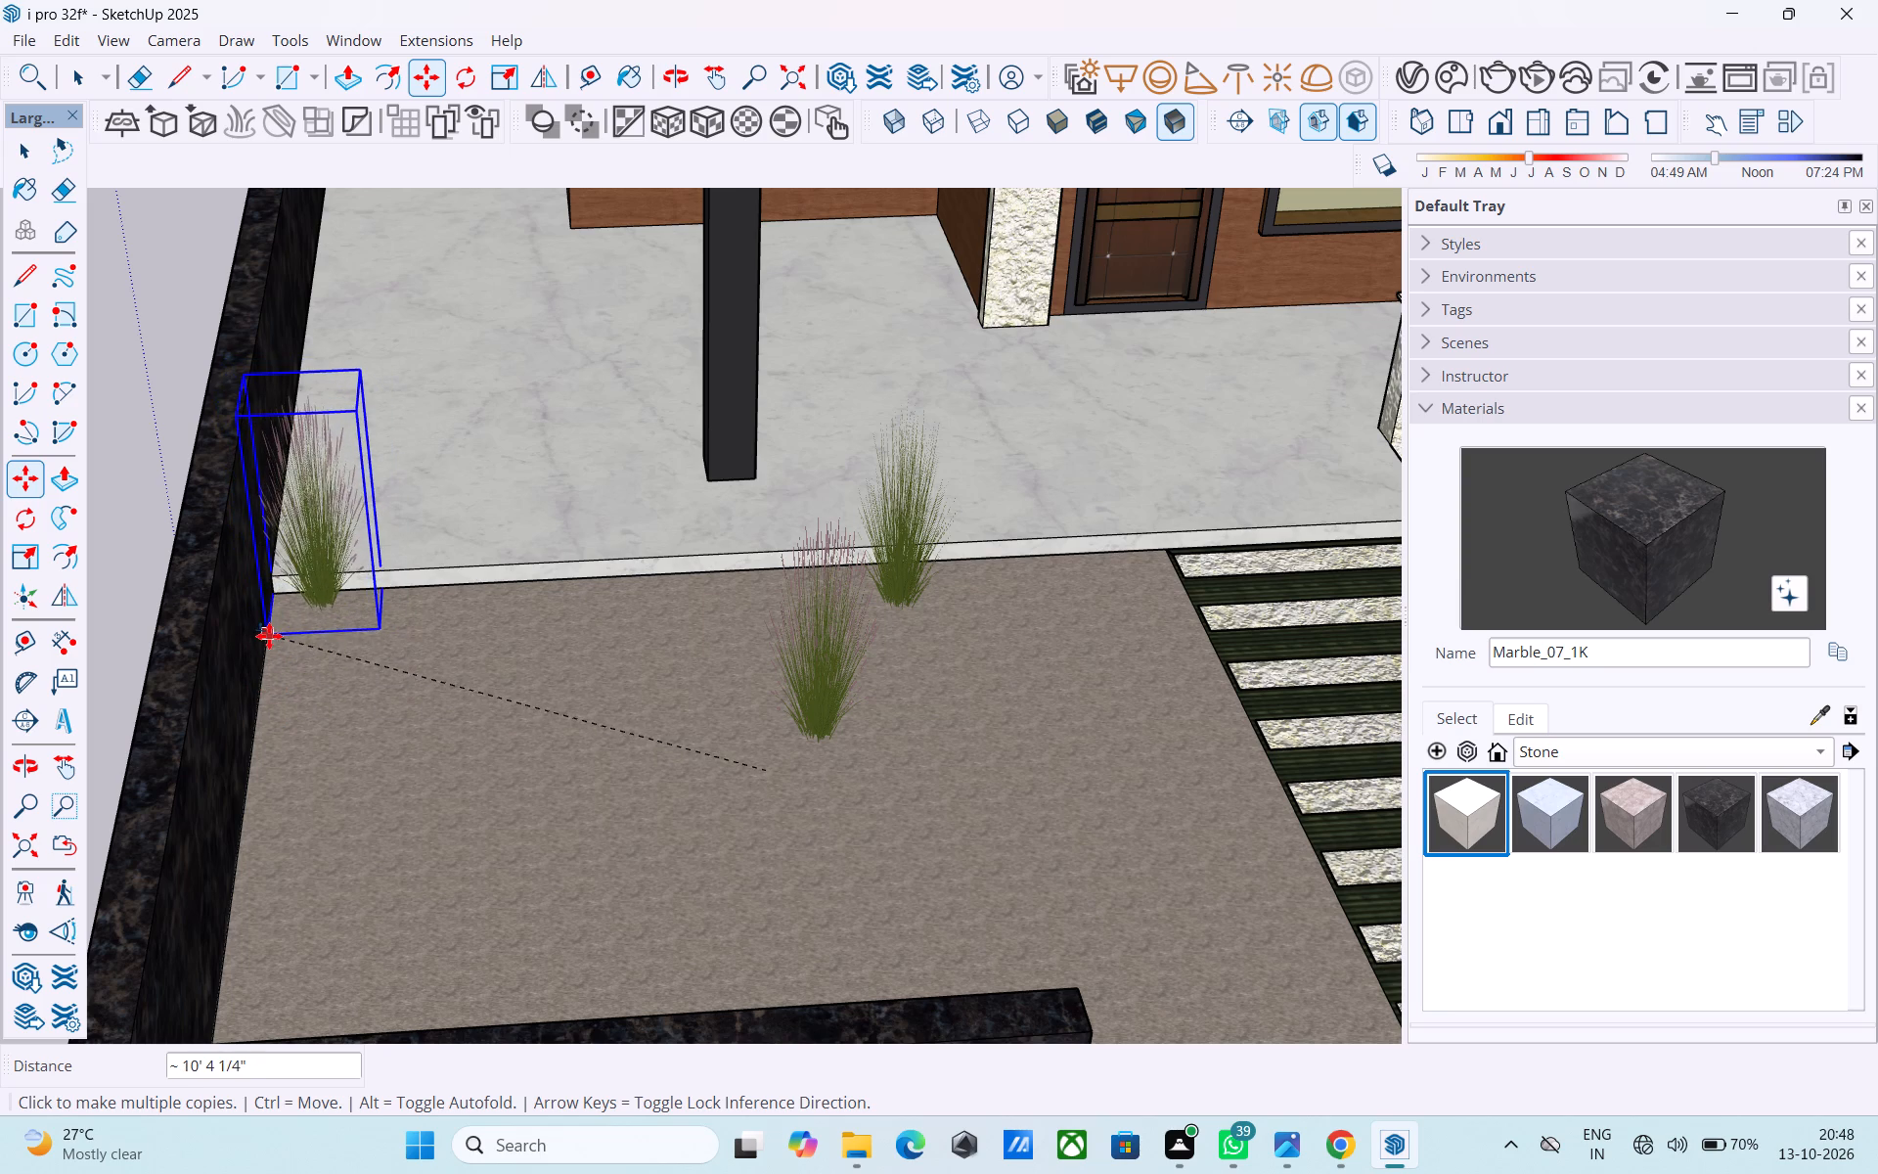
left_click(269, 636)
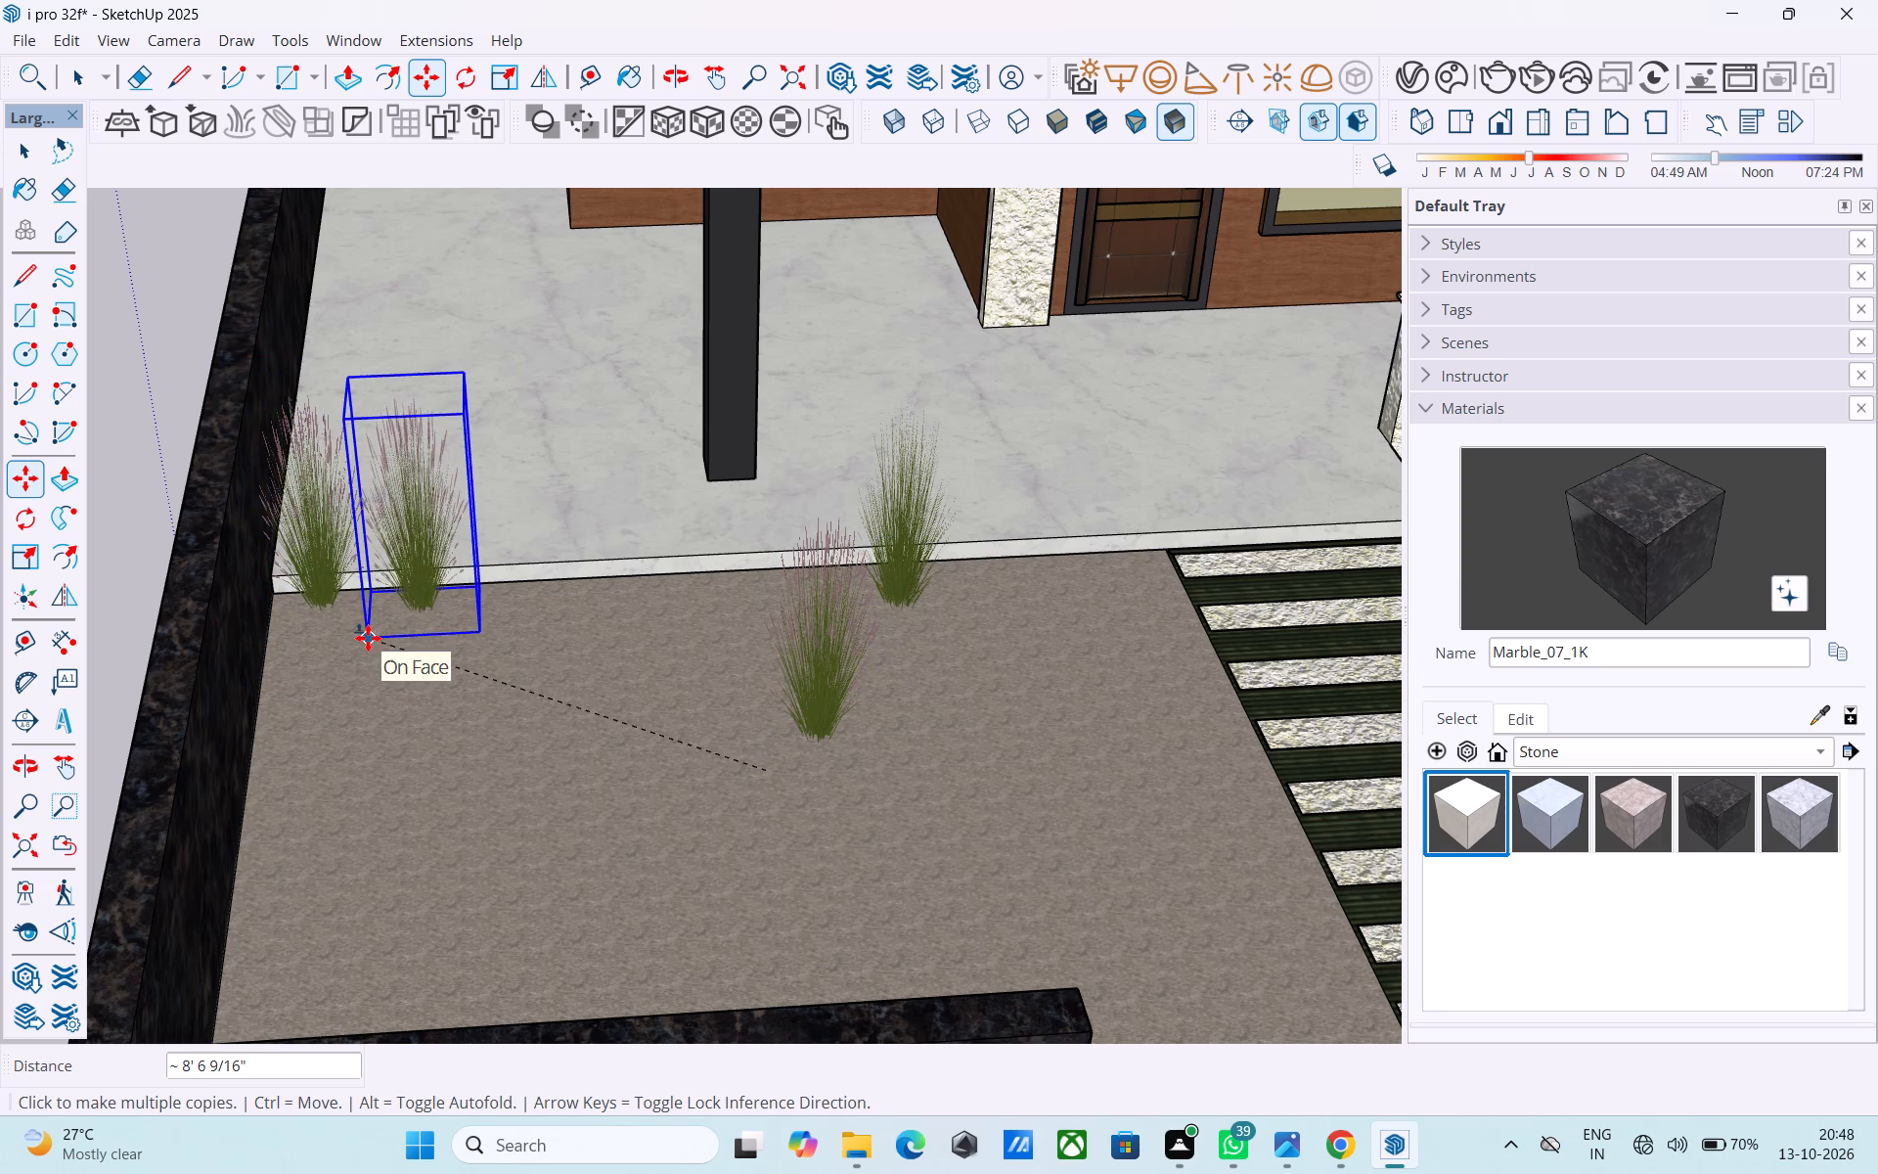
Place another copy of the pink-tipped clump beside the corner one along the porch edge, and leave the Move tool.
scroll(368, 638, "up", 6)
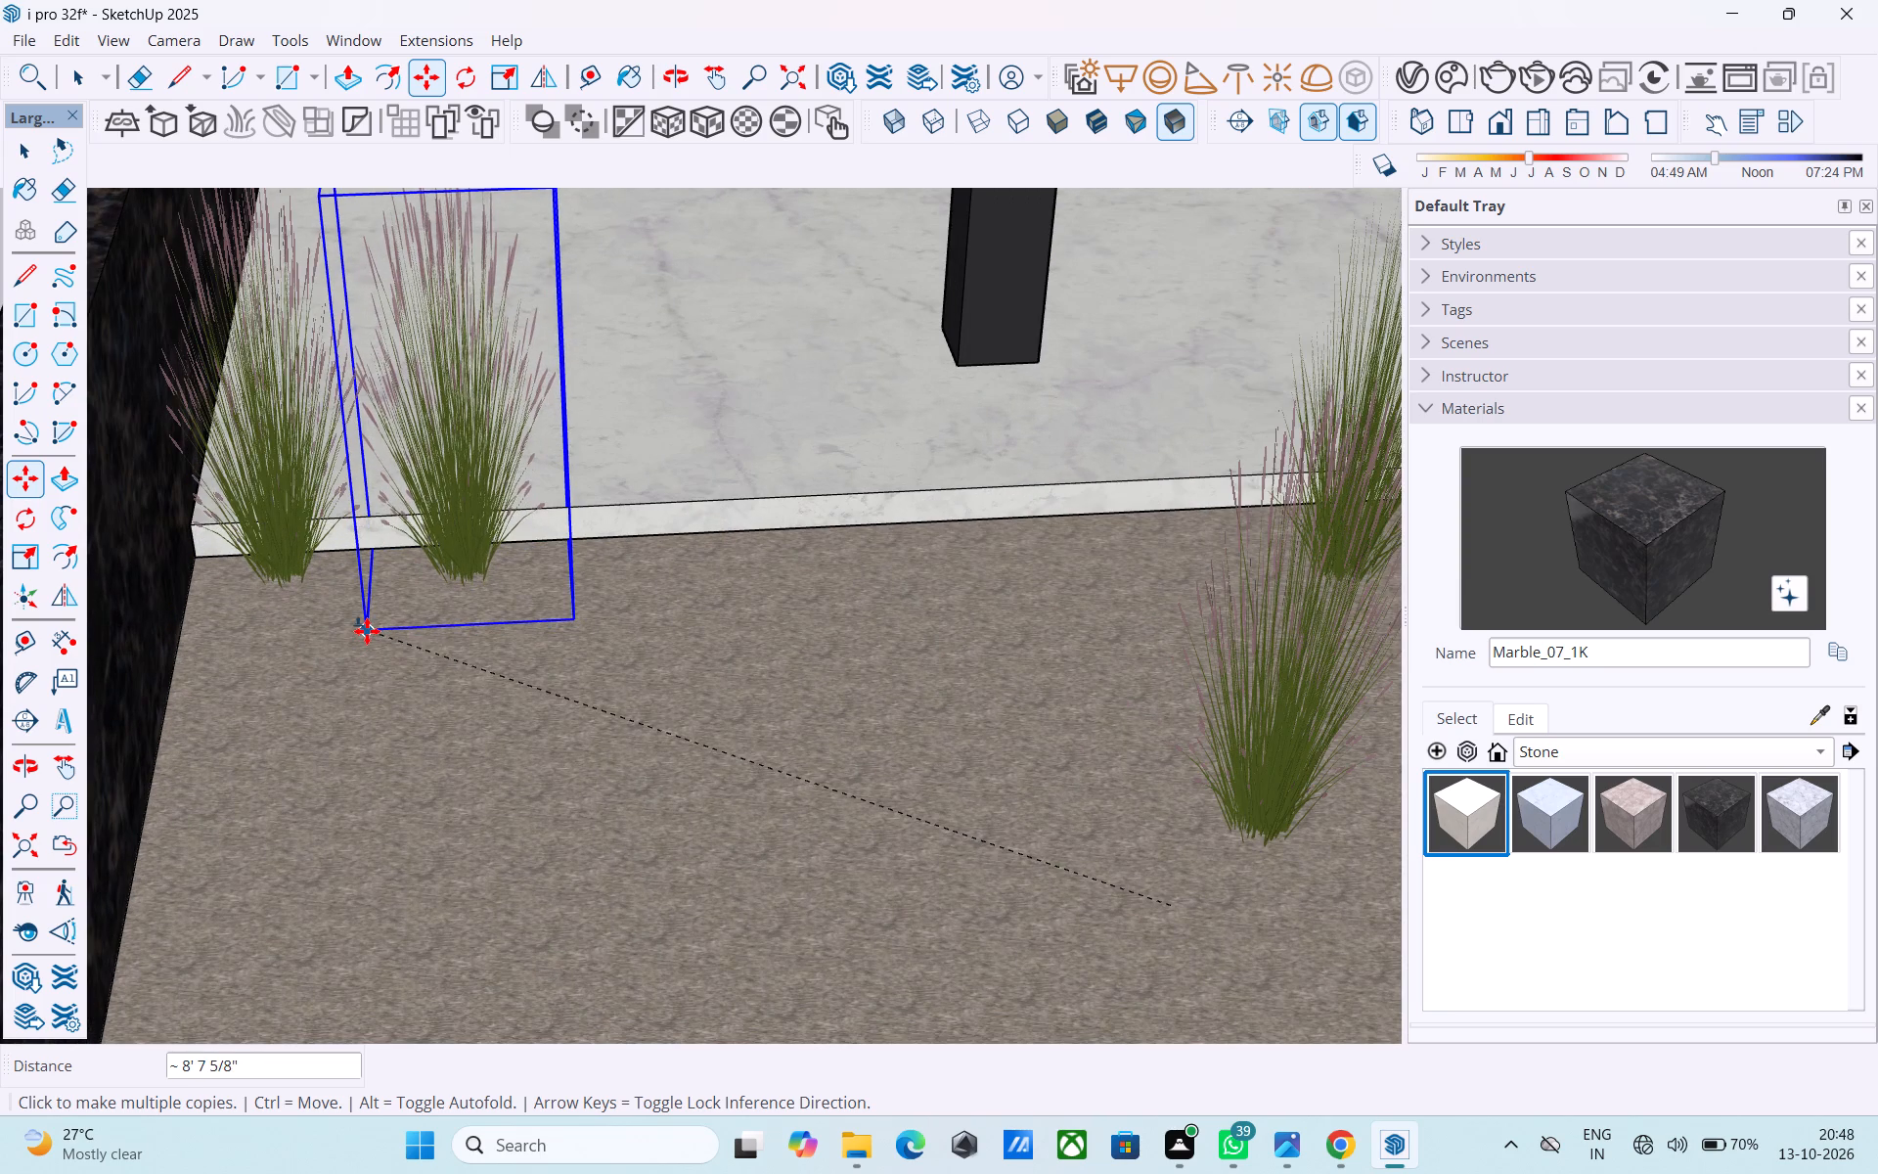
left_click(367, 631)
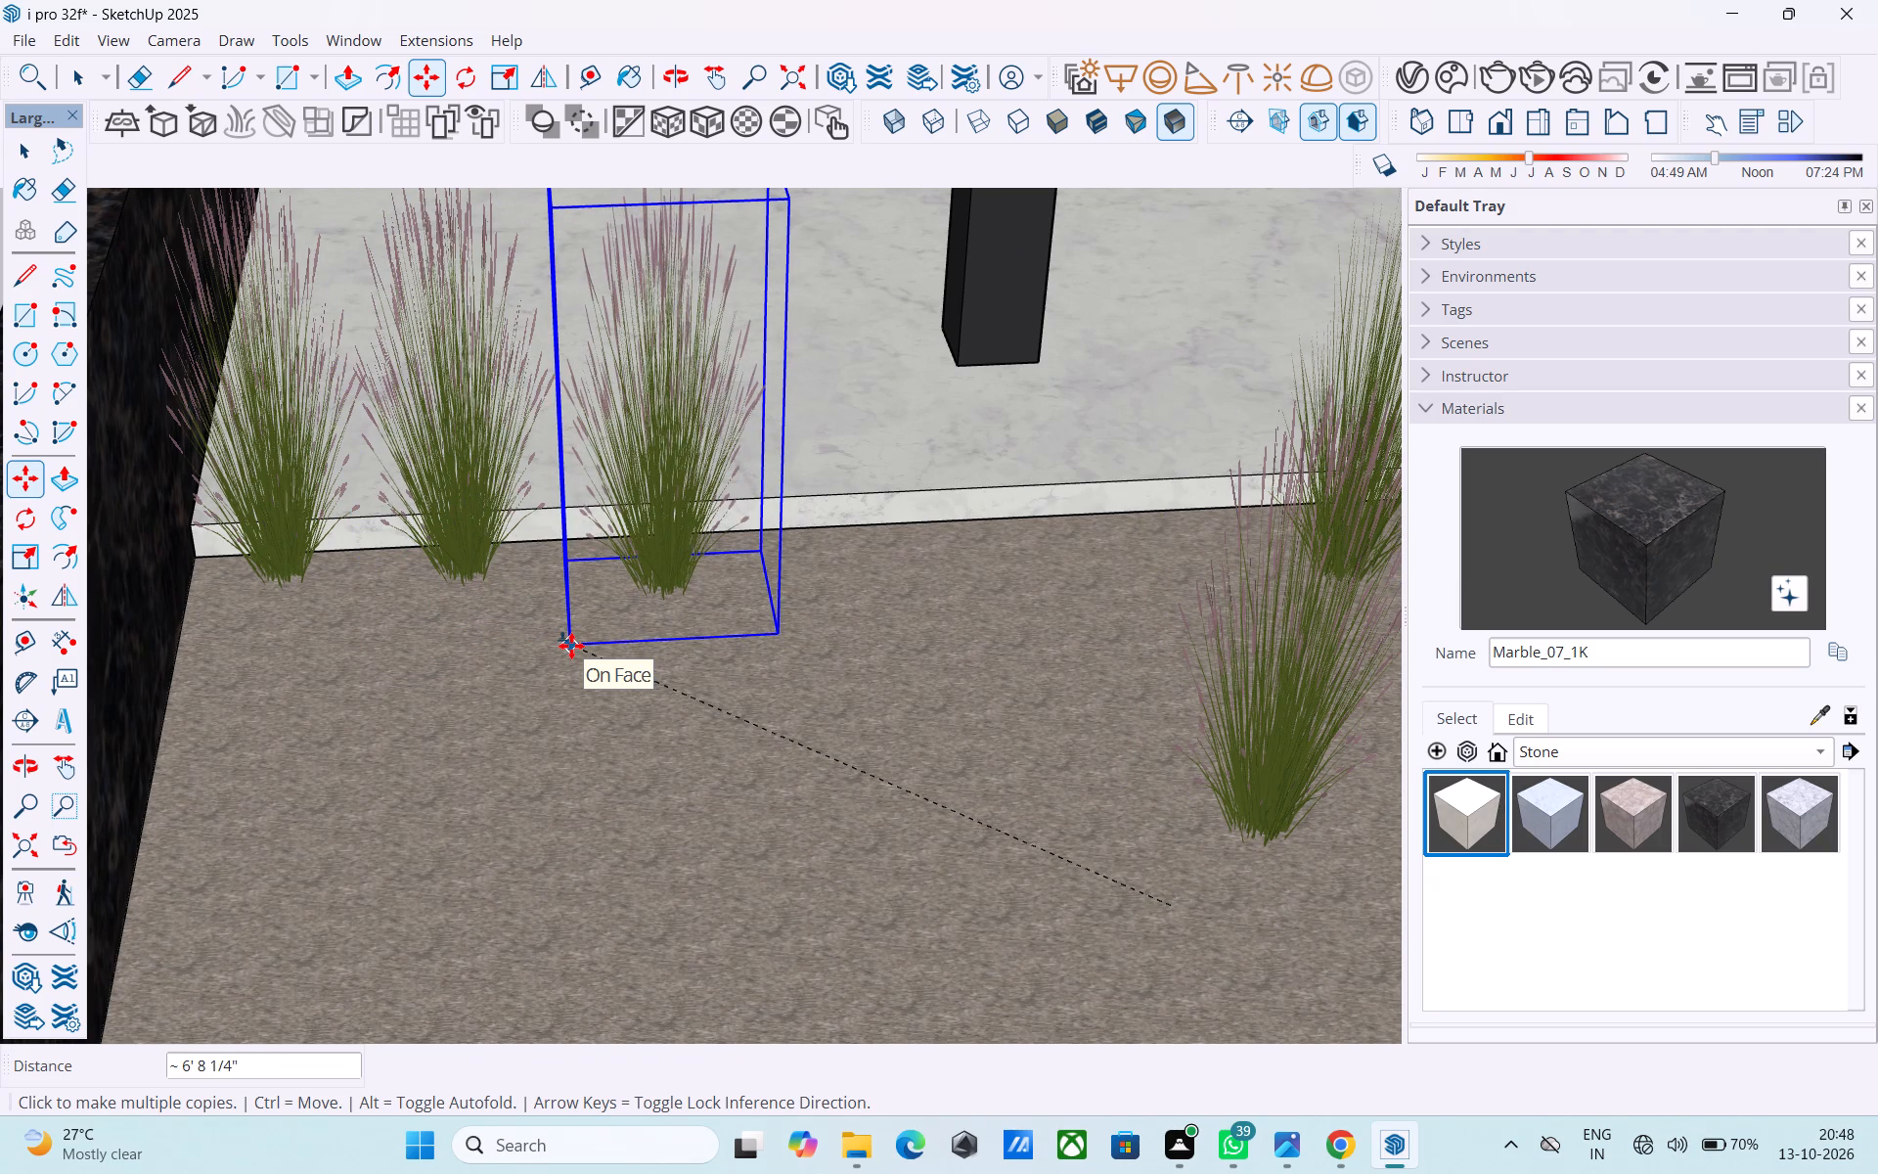
middle_click_drag(572, 618, 0, 623)
key("space")
middle_click_drag(724, 610, 416, 600)
scroll(815, 567, "up", 4)
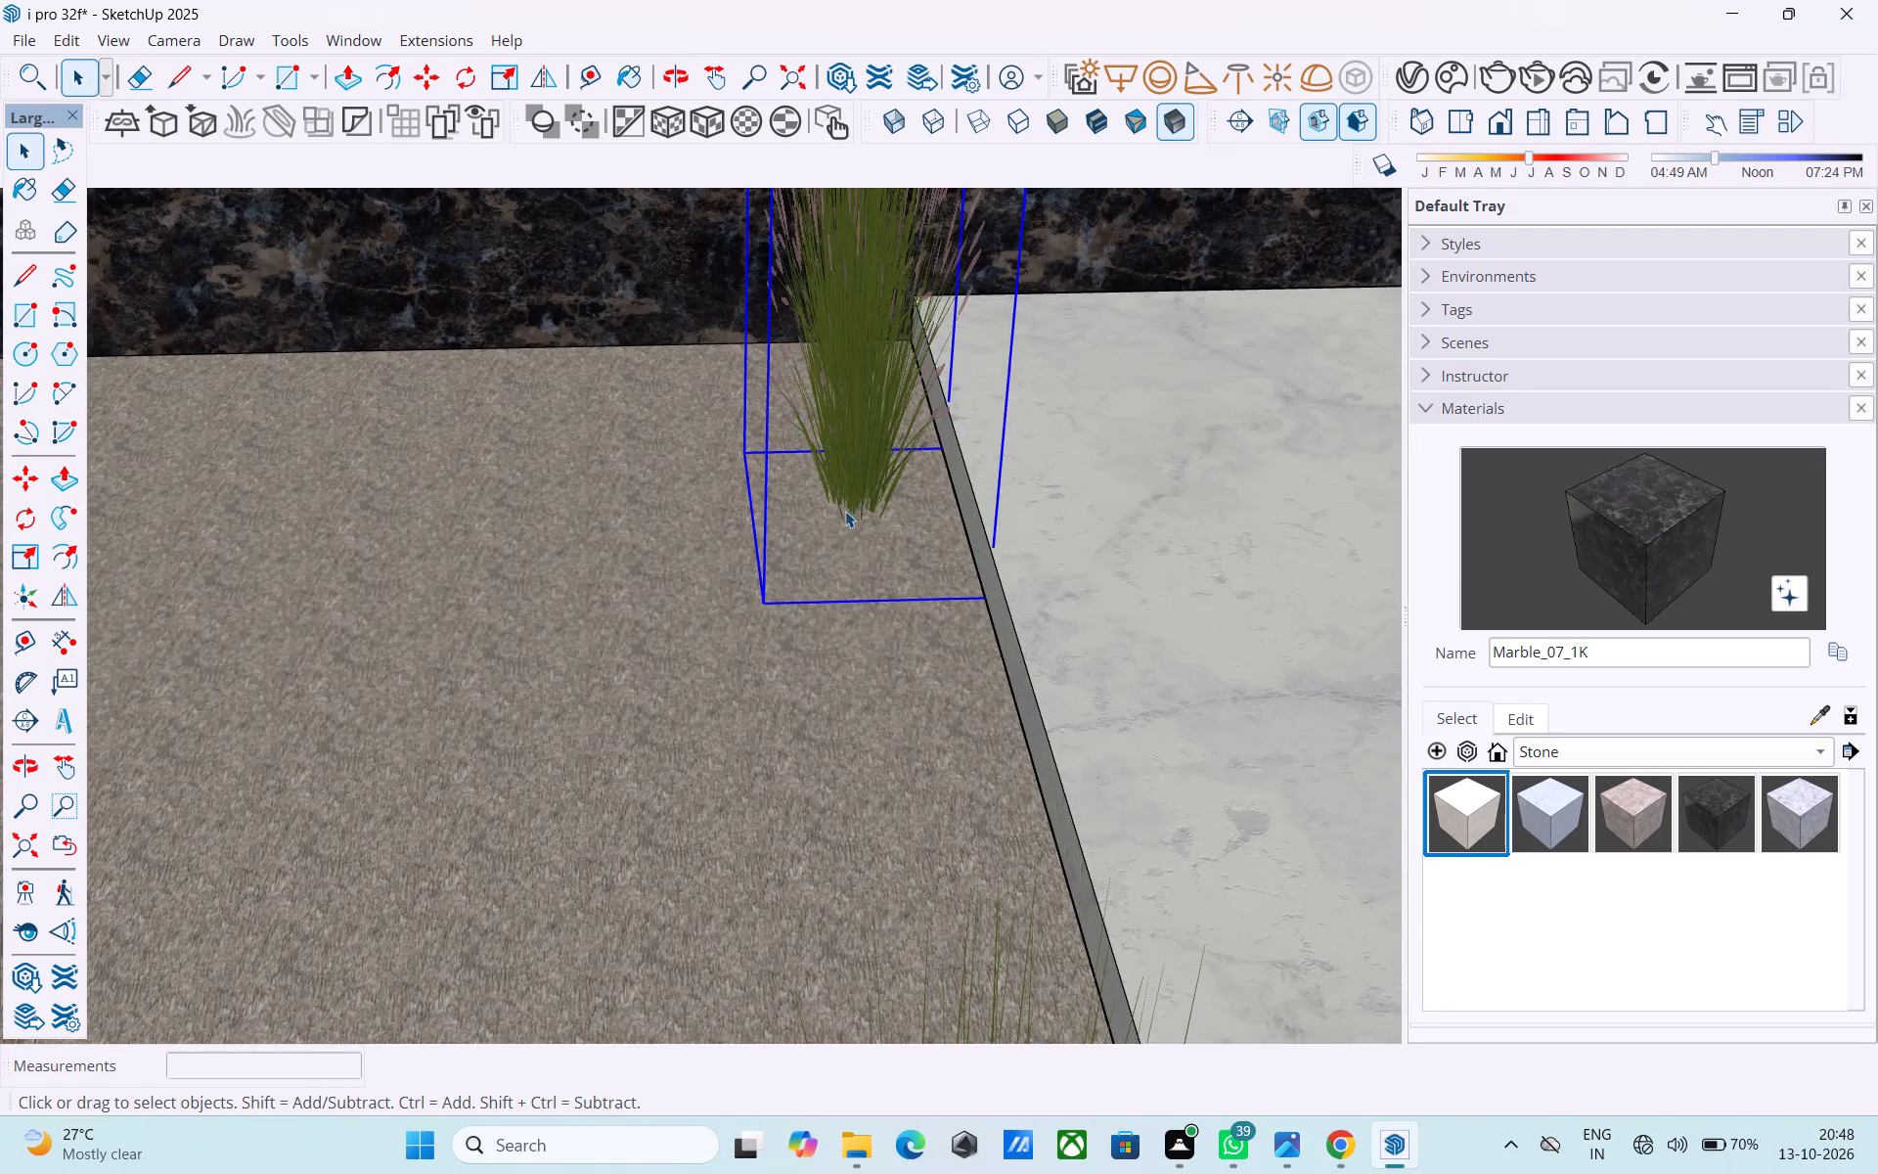
Copy the pink-tipped grass clump beside the corner one 2' farther along the porch edge with the Move tool.
key("m")
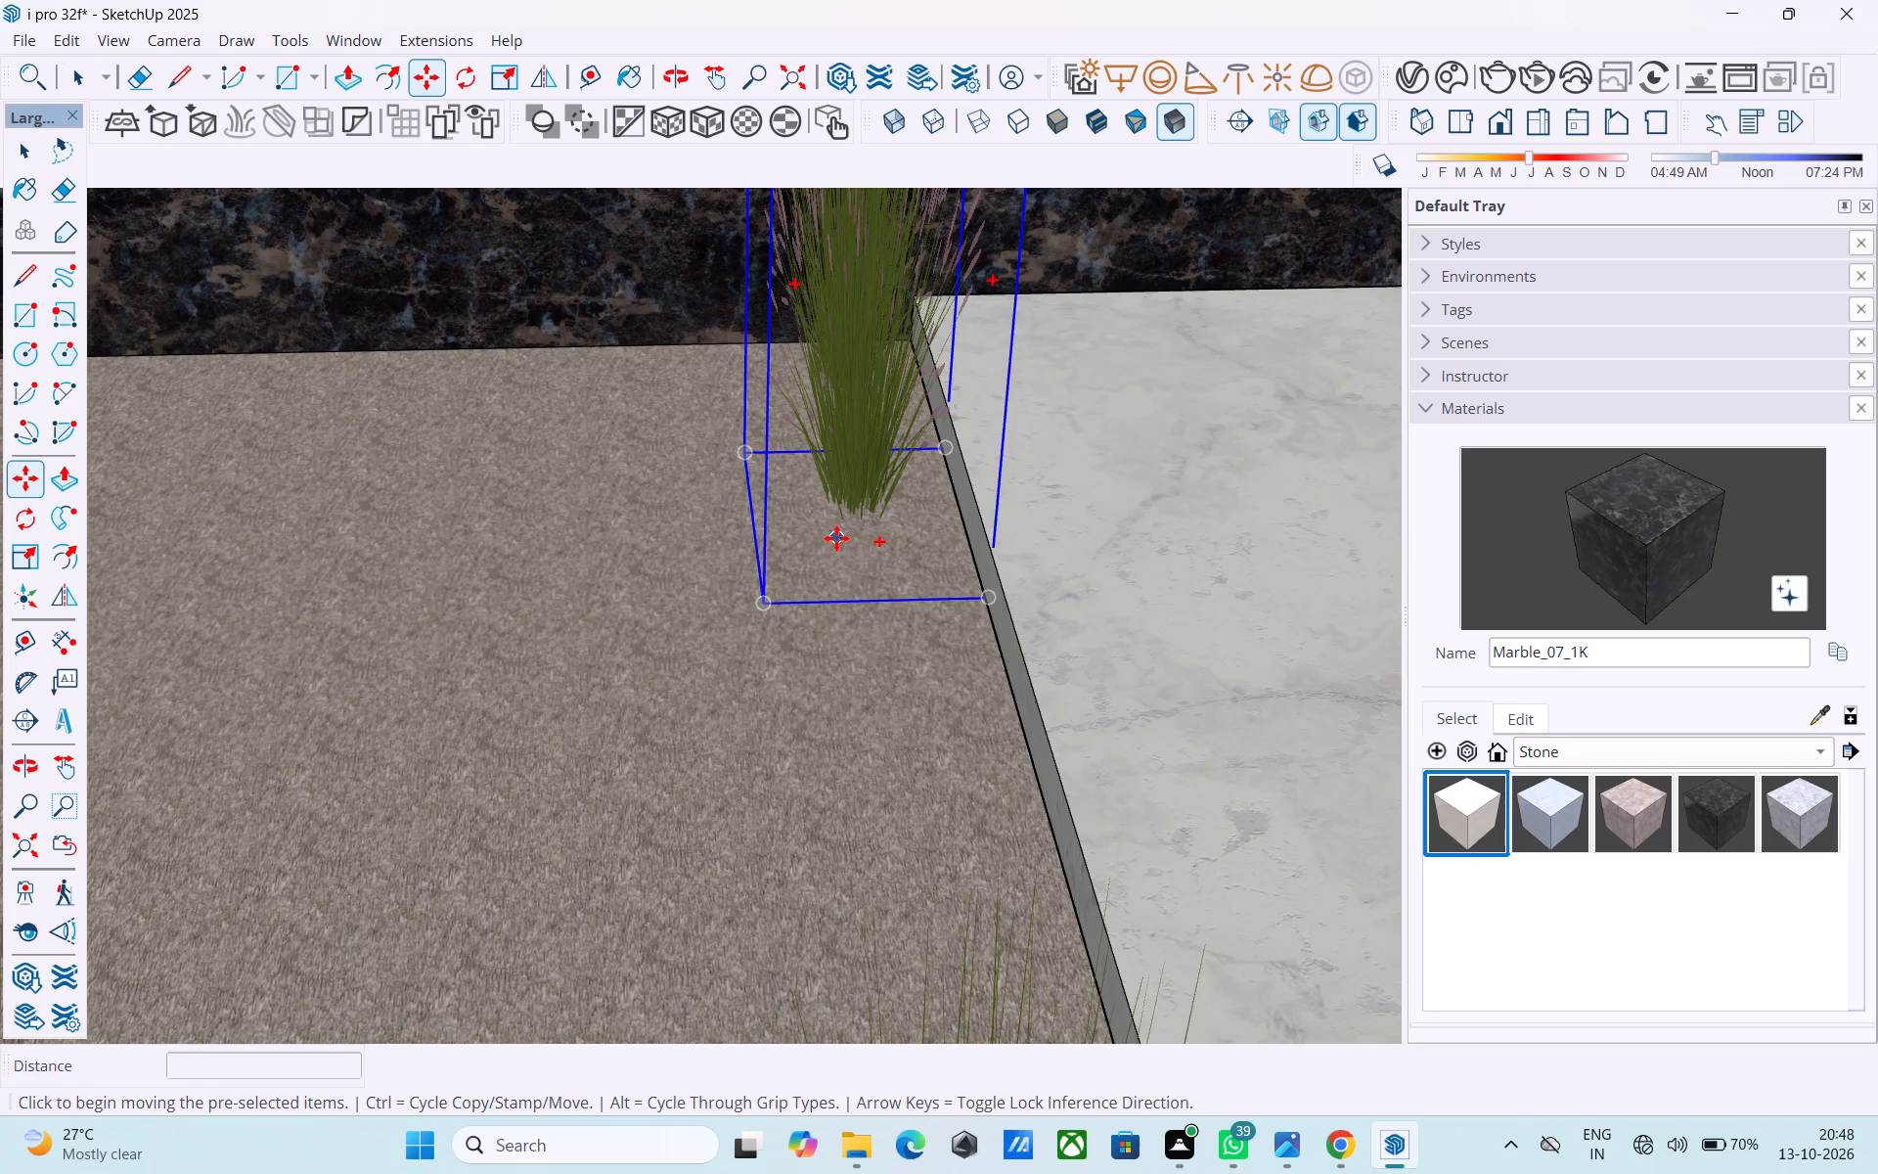
left_click(731, 448)
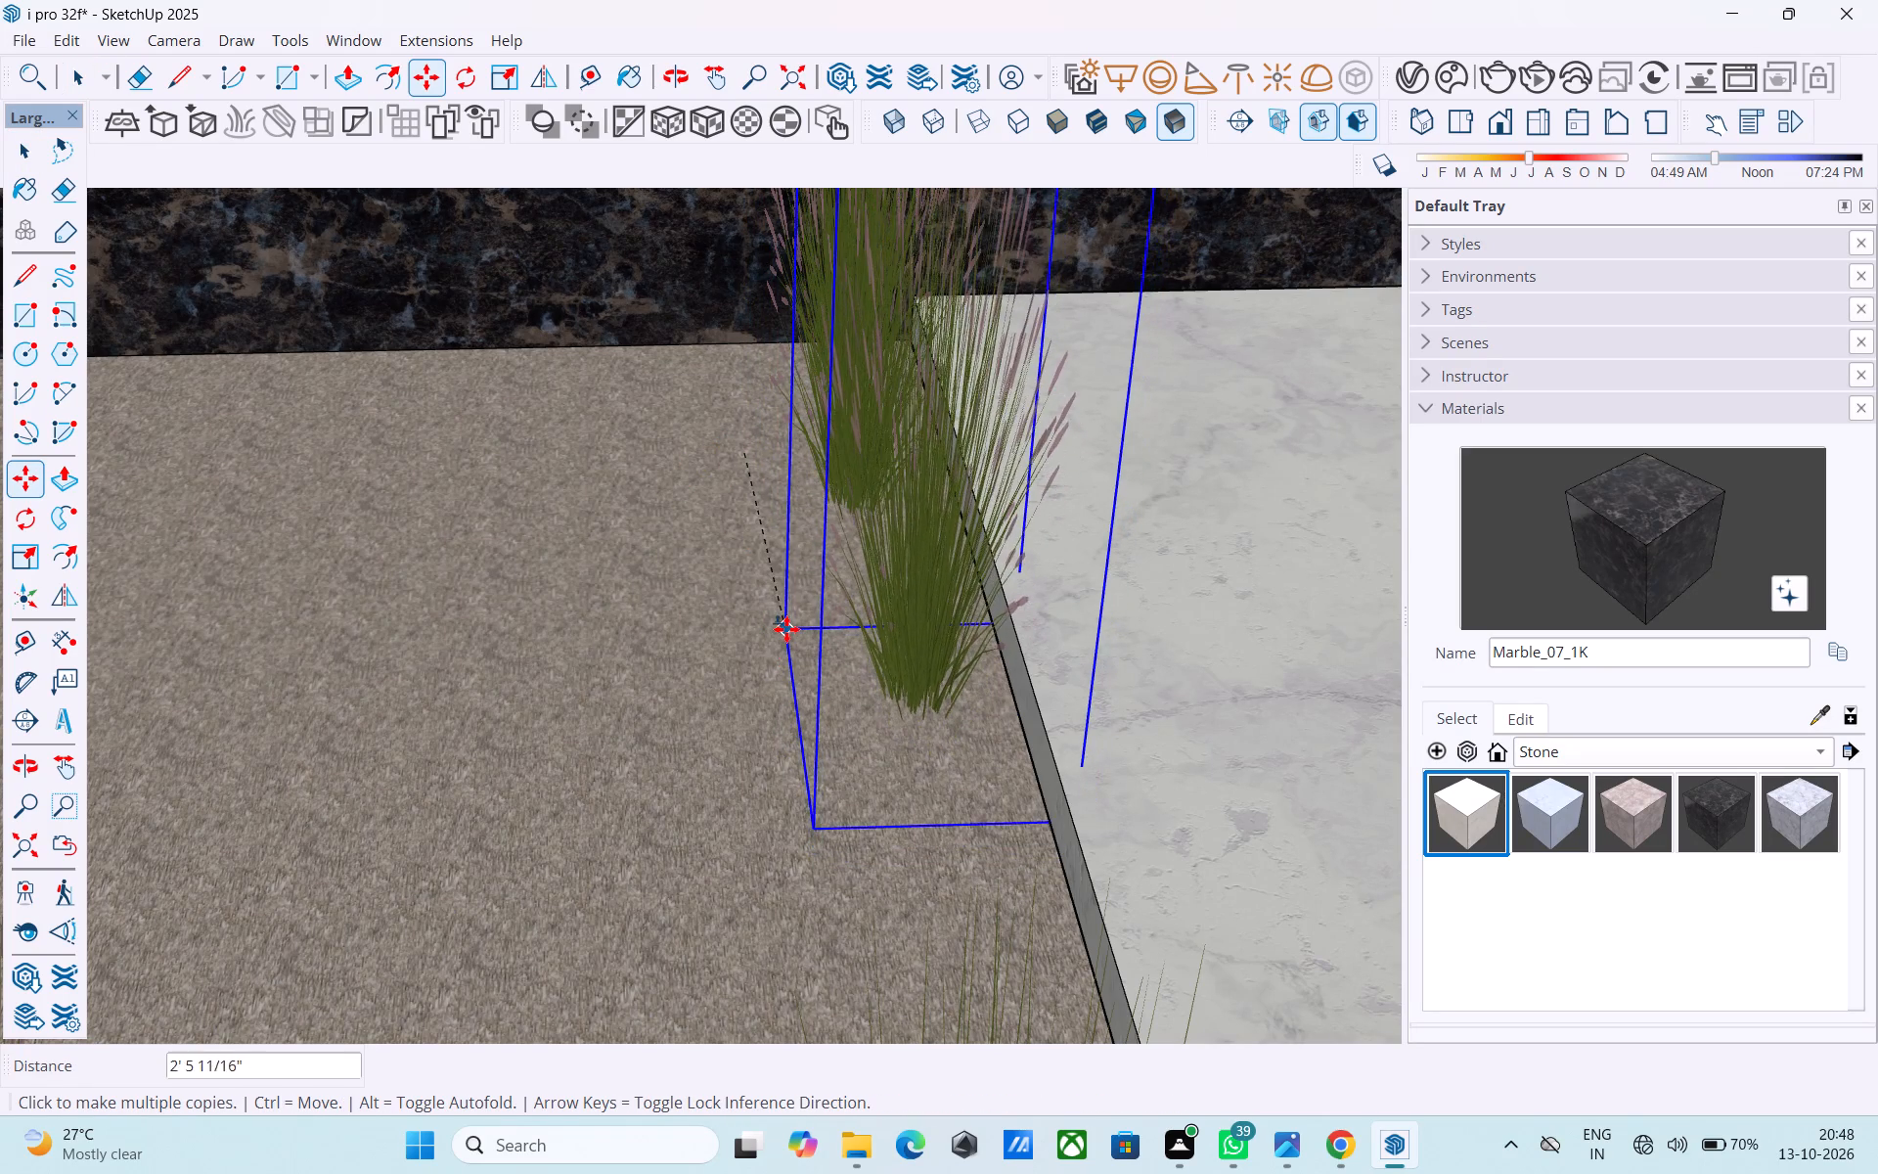
middle_click_drag(784, 624, 1403, 700)
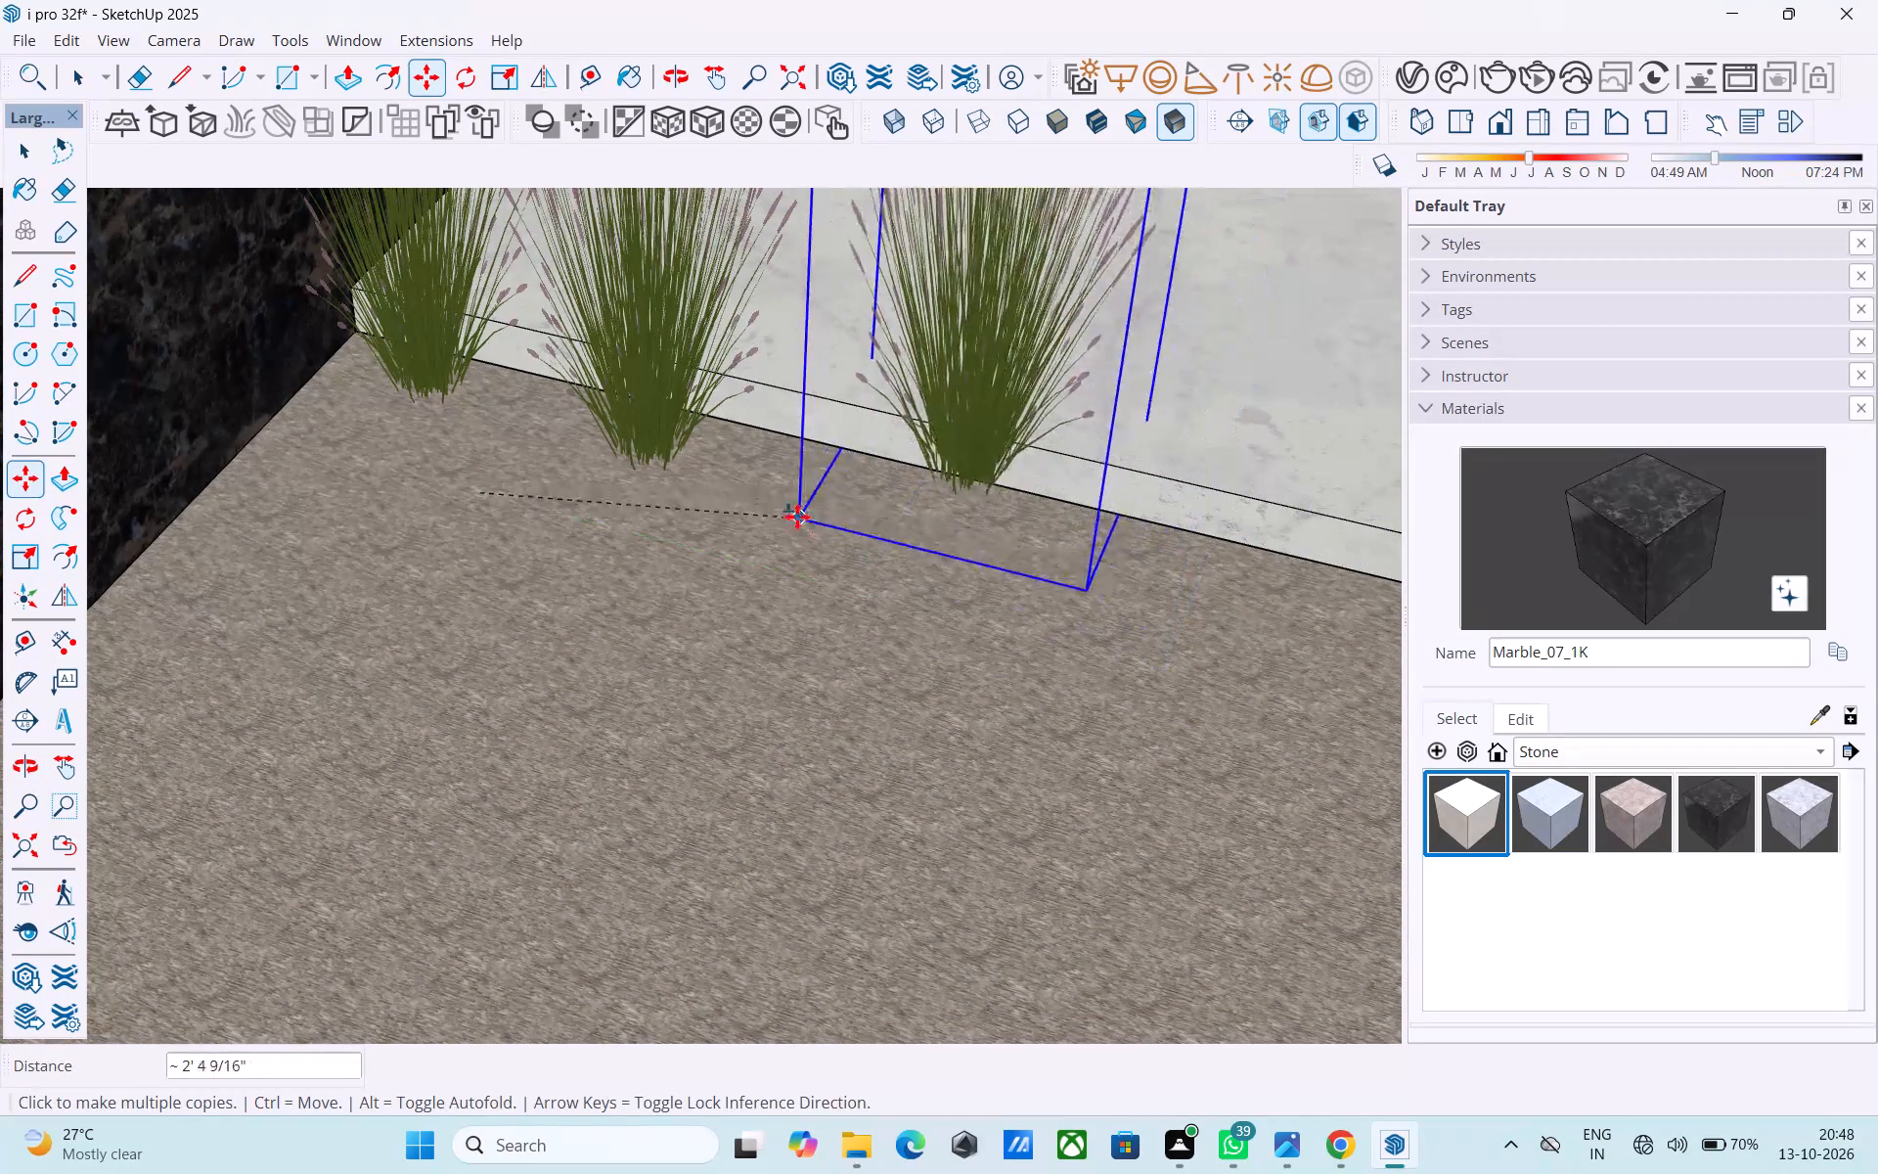
middle_click_drag(796, 568, 226, 458)
scroll(399, 449, "down", 7)
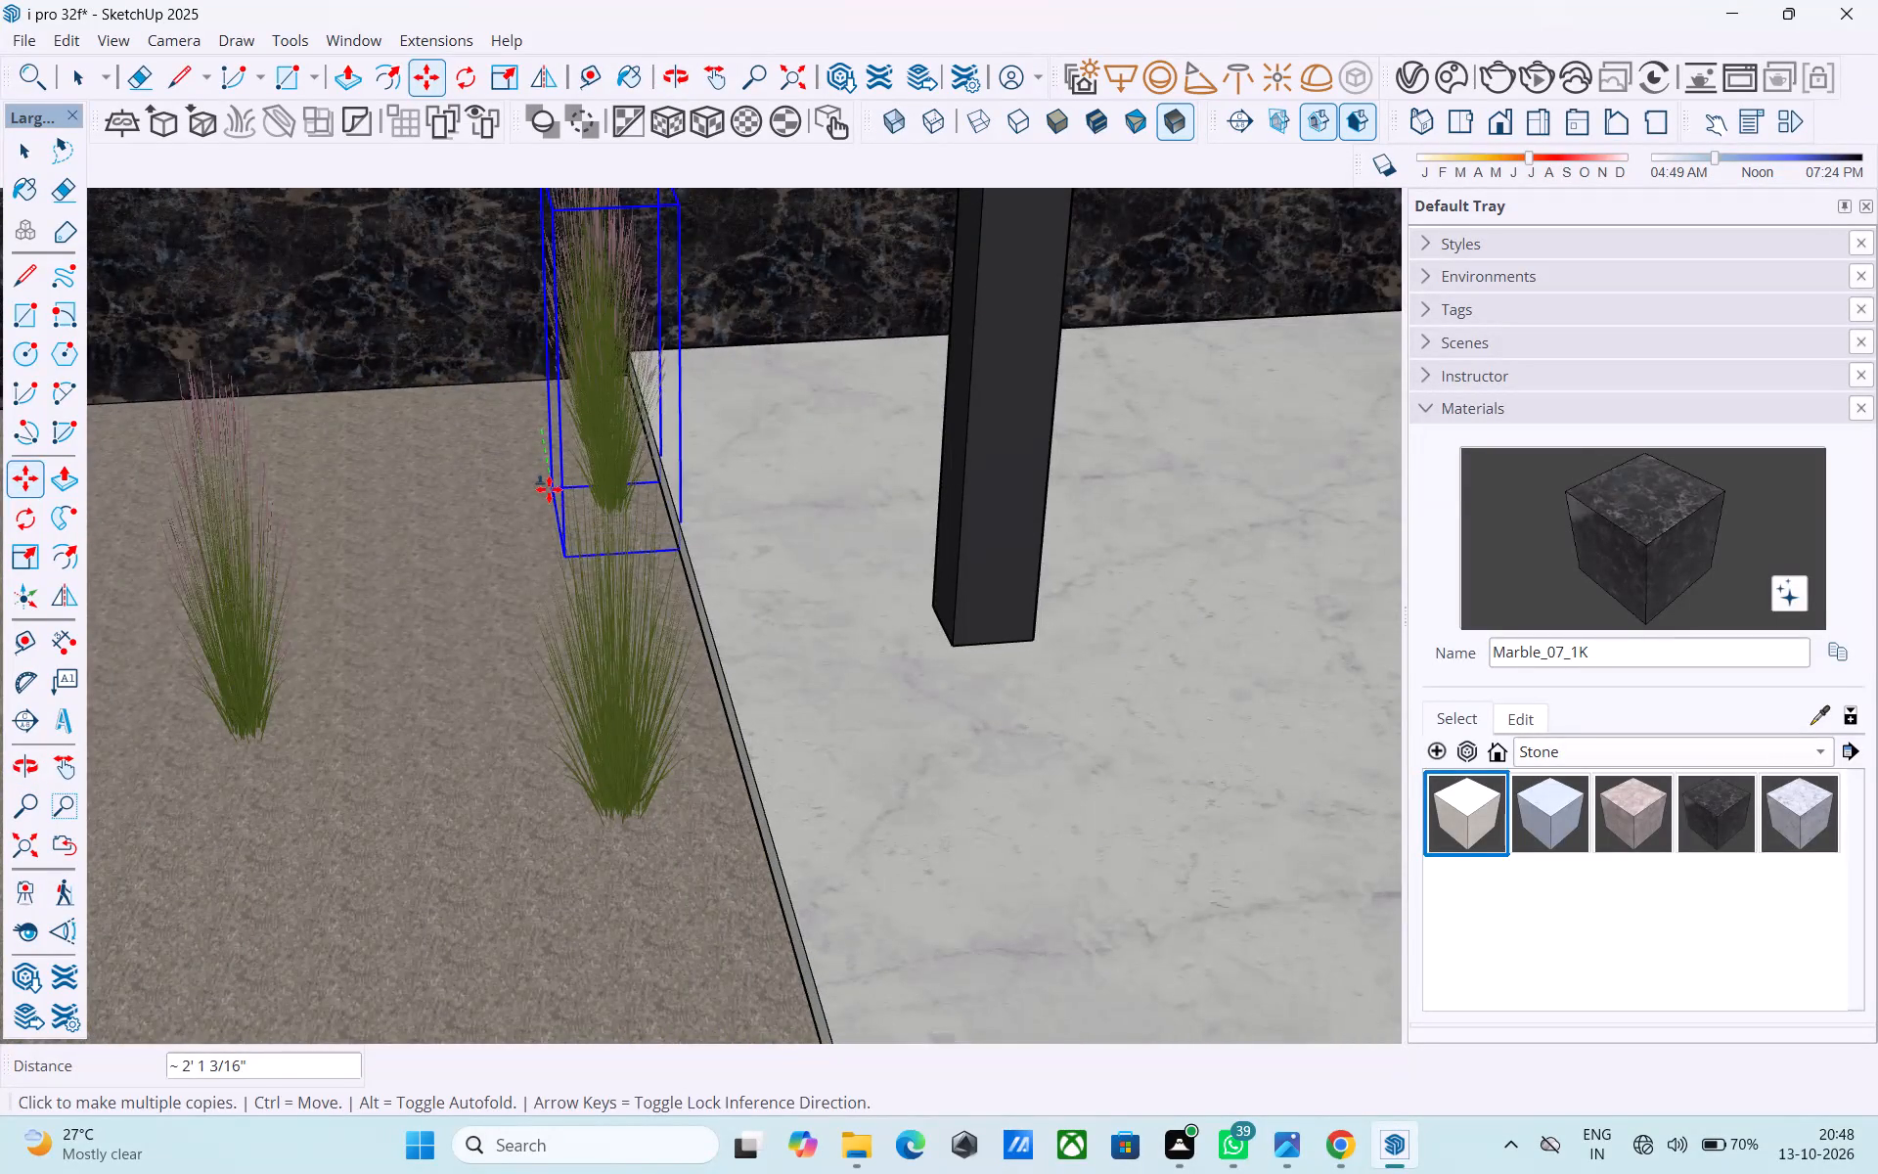
middle_click_drag(549, 489, 1085, 613)
middle_click_drag(313, 645, 579, 693)
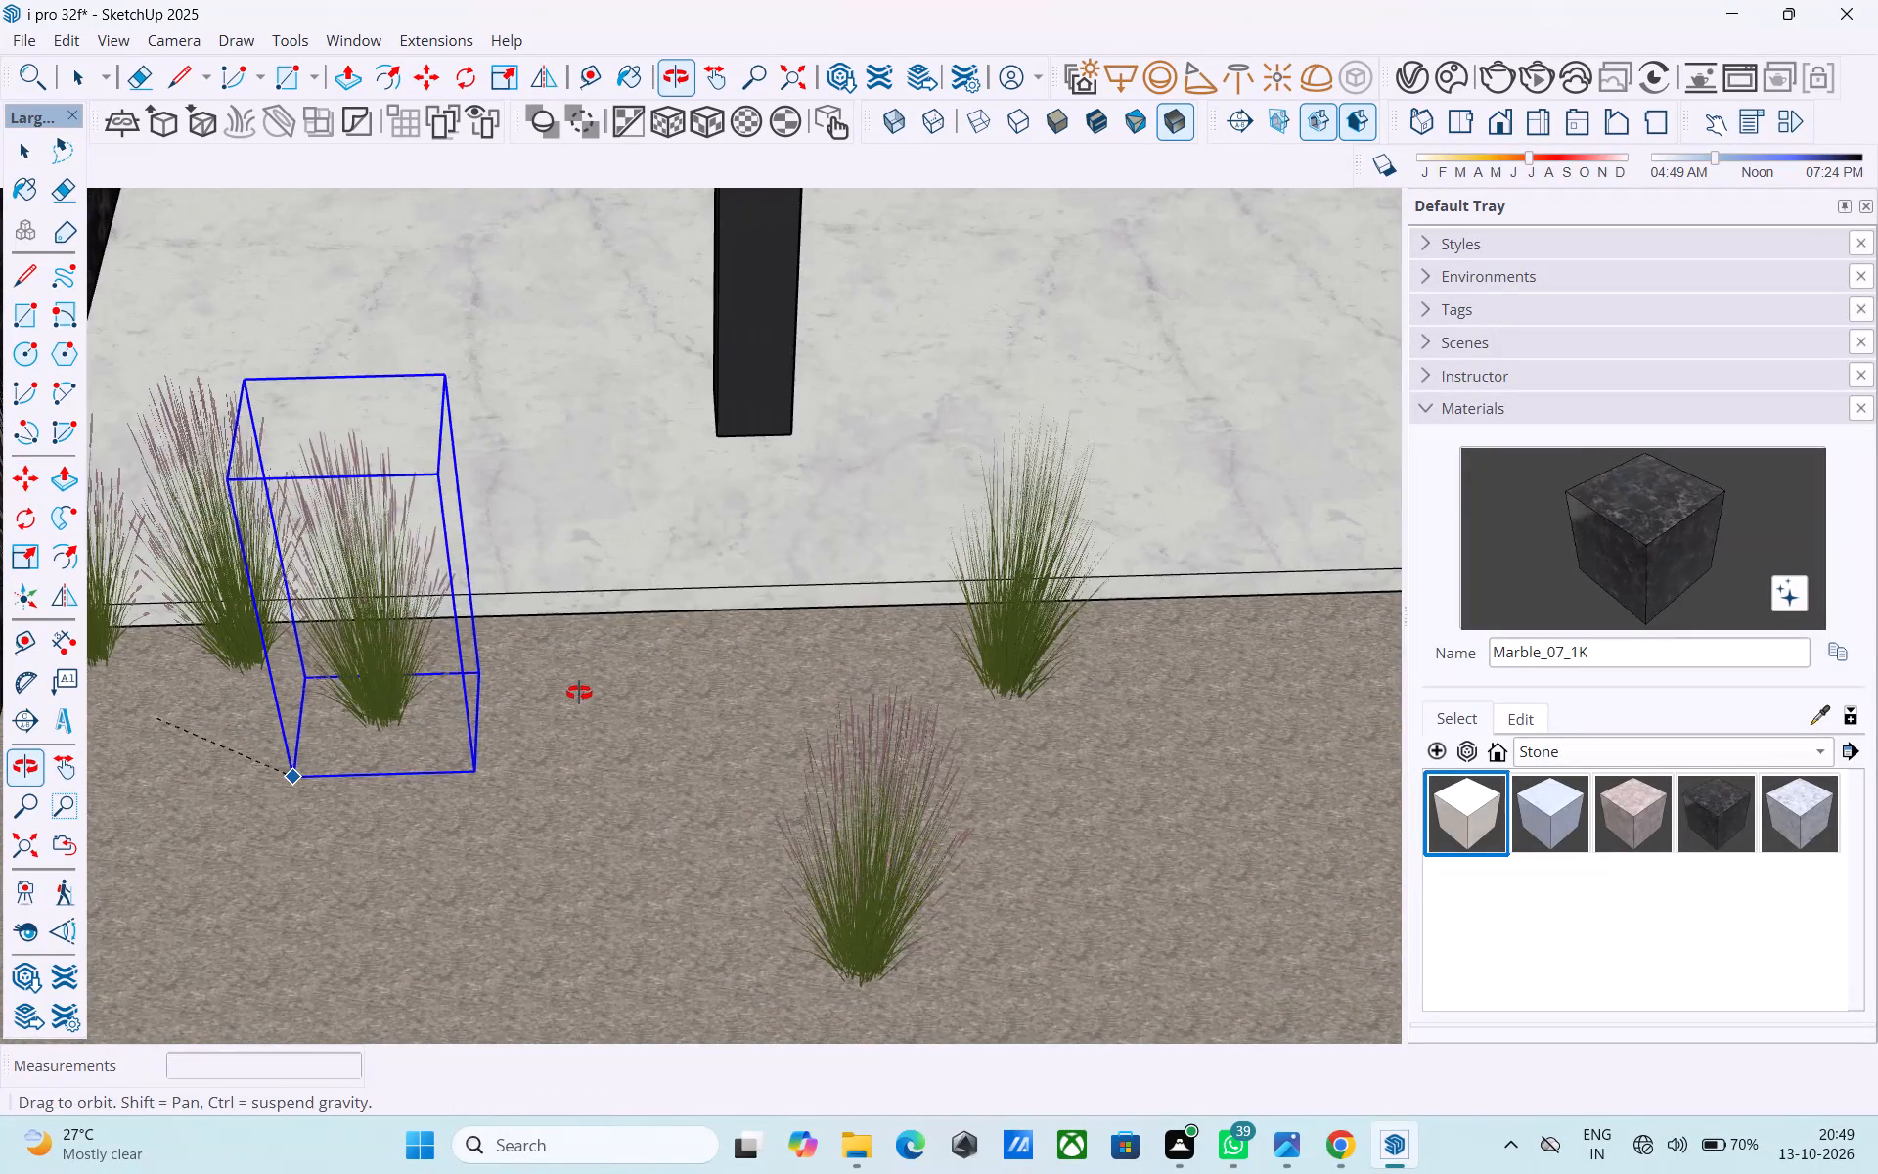
middle_click_drag(579, 693, 616, 712)
scroll(617, 711, "down", 5)
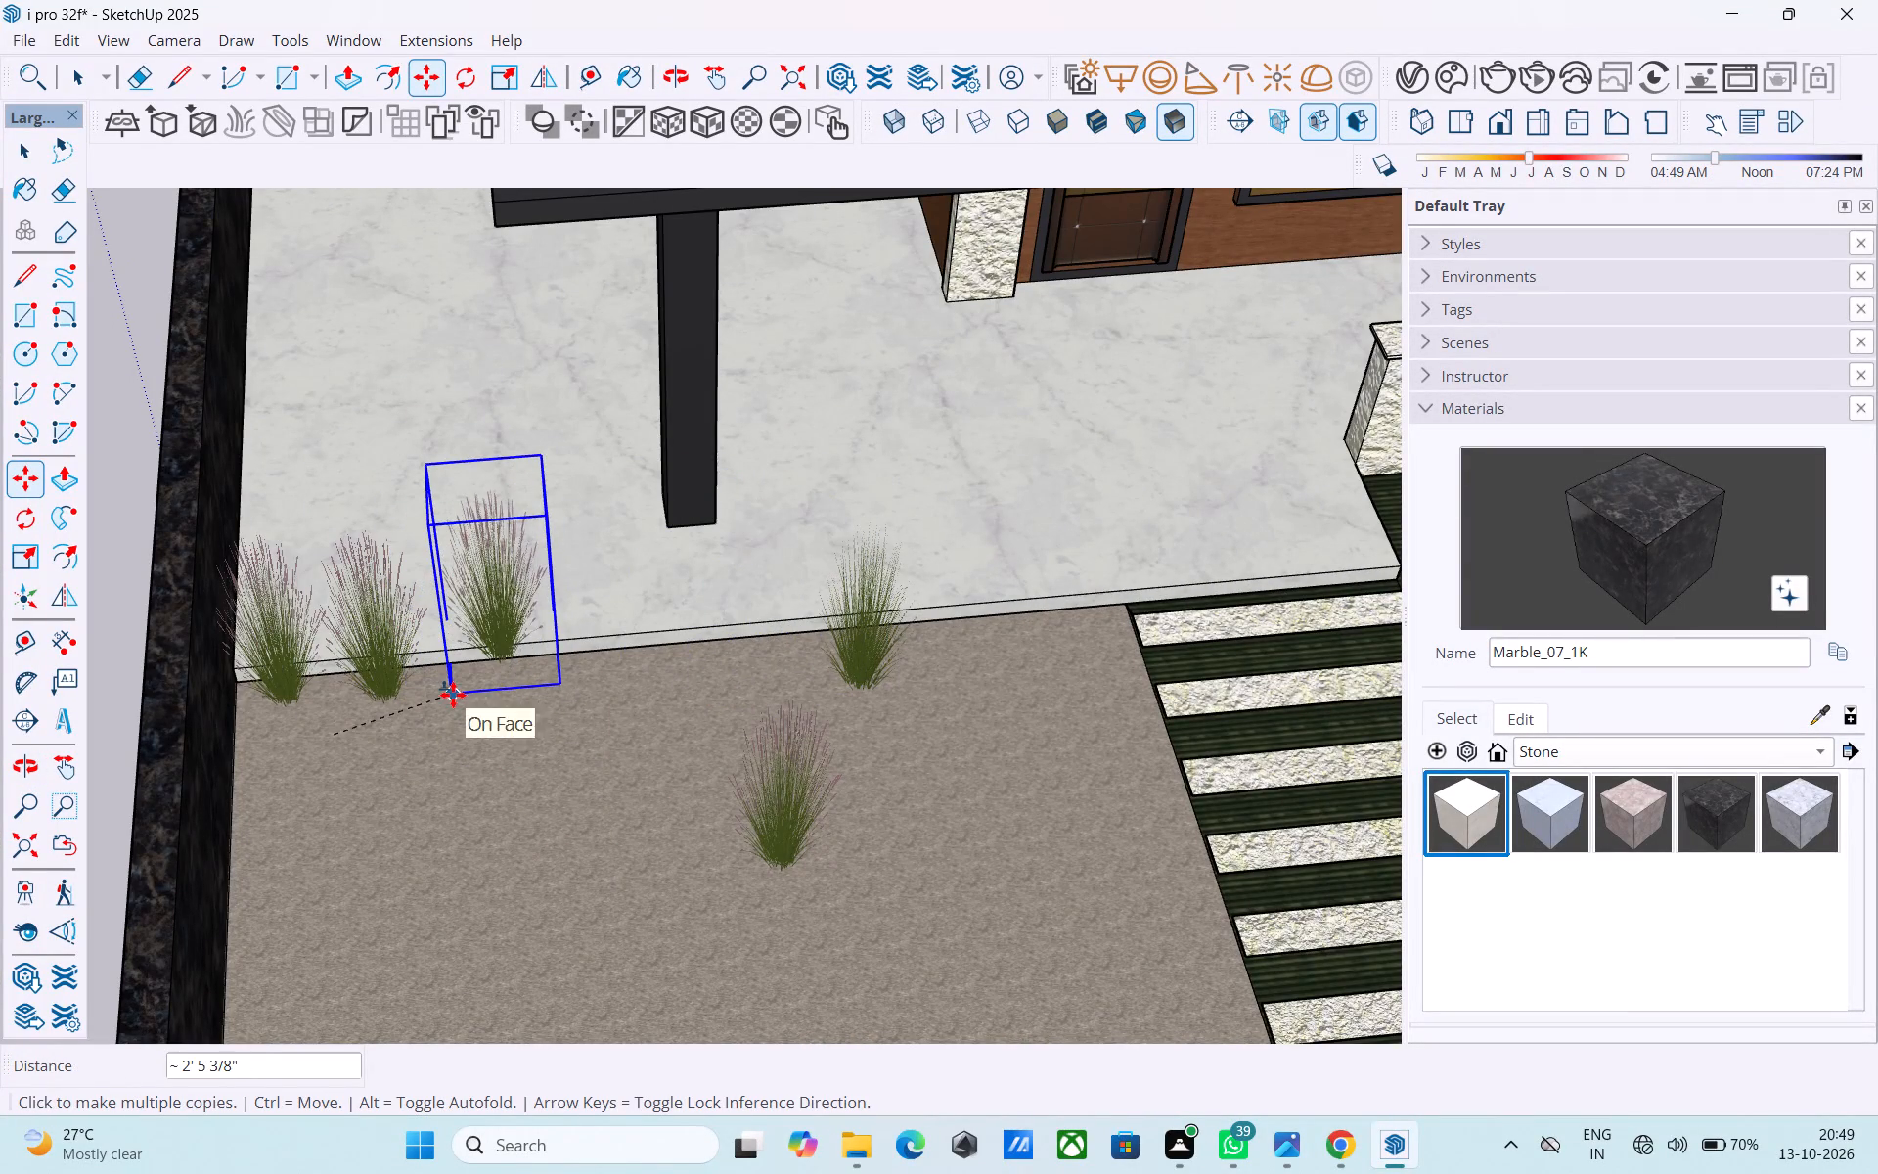
scroll(456, 715, "up", 4)
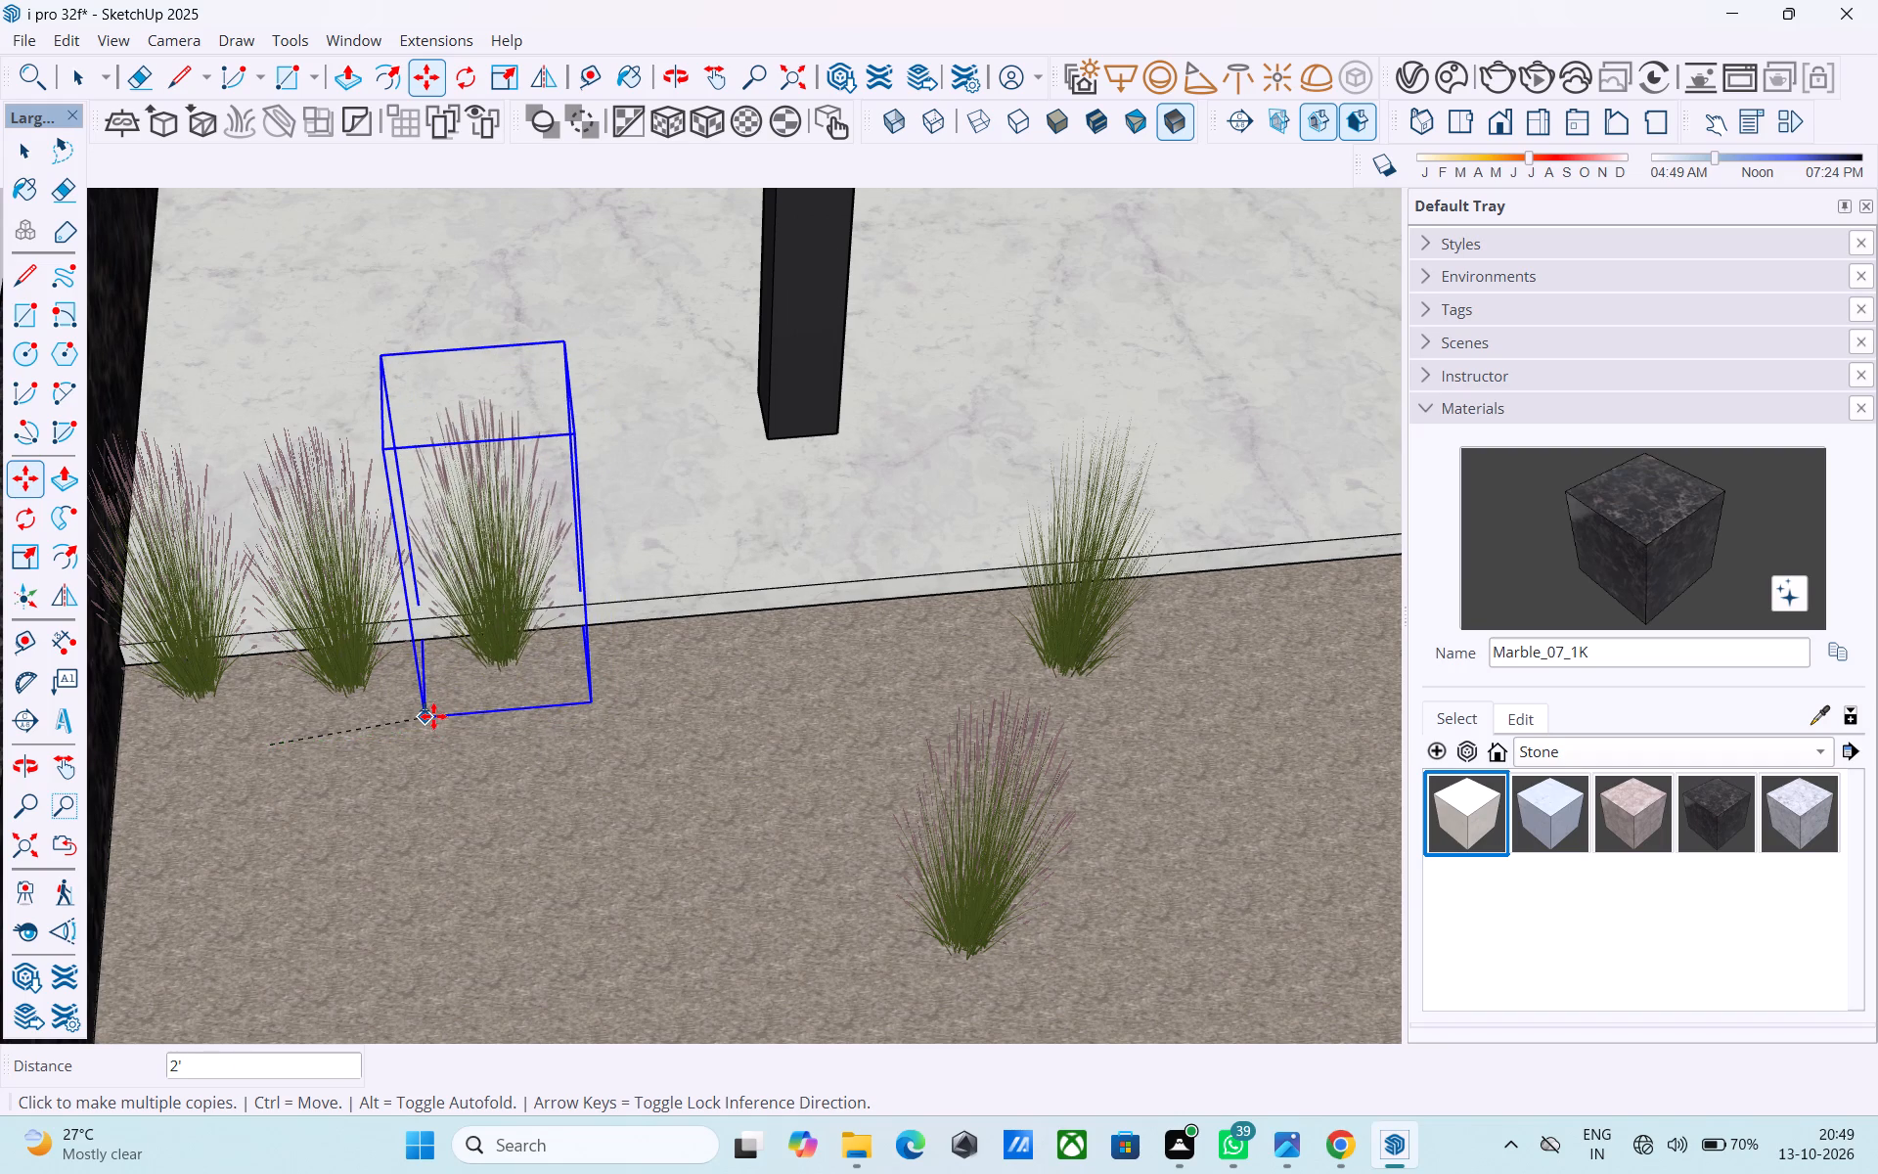
left_click(431, 721)
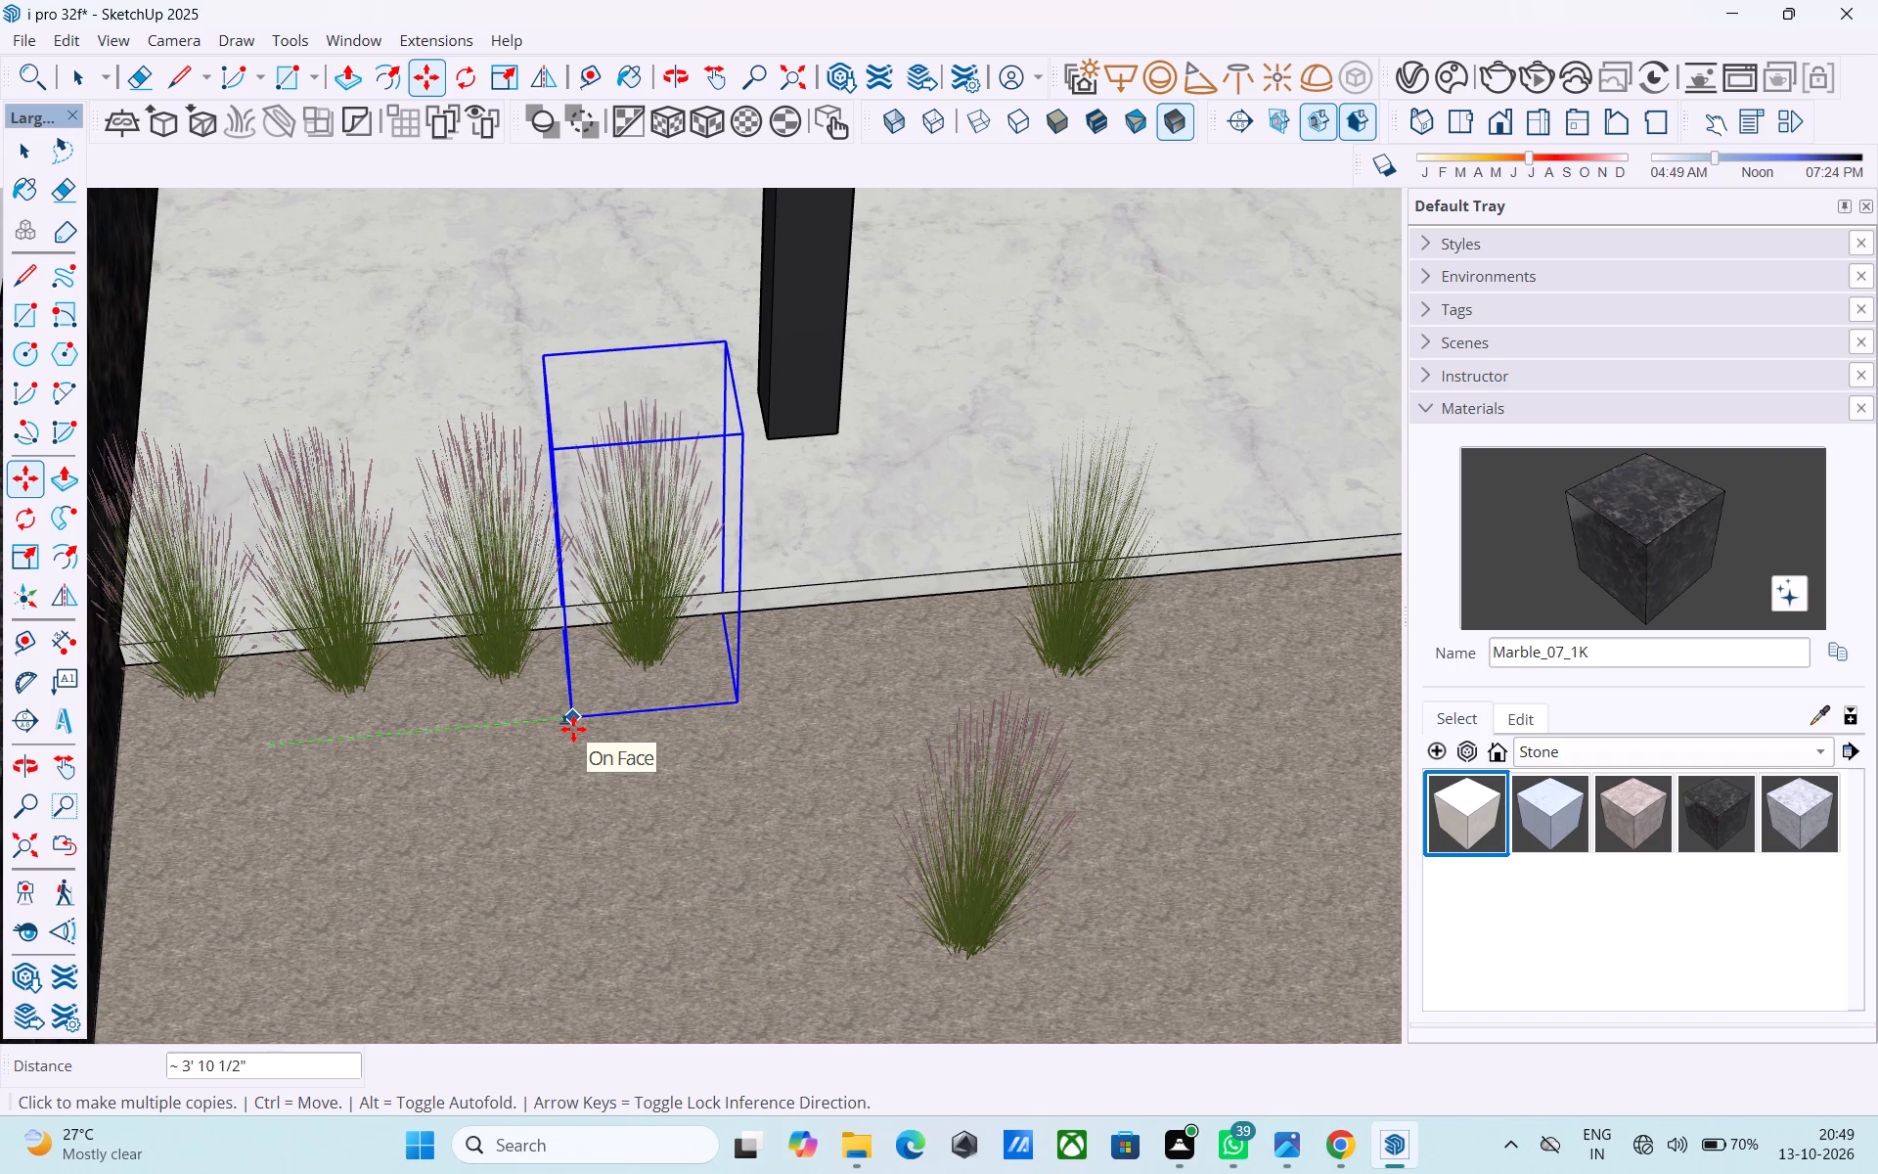
Place four more copies along the porch edge, about 3' 10", 5' 11", 7' 11" and 9' 9" from the source clump.
left_click(578, 730)
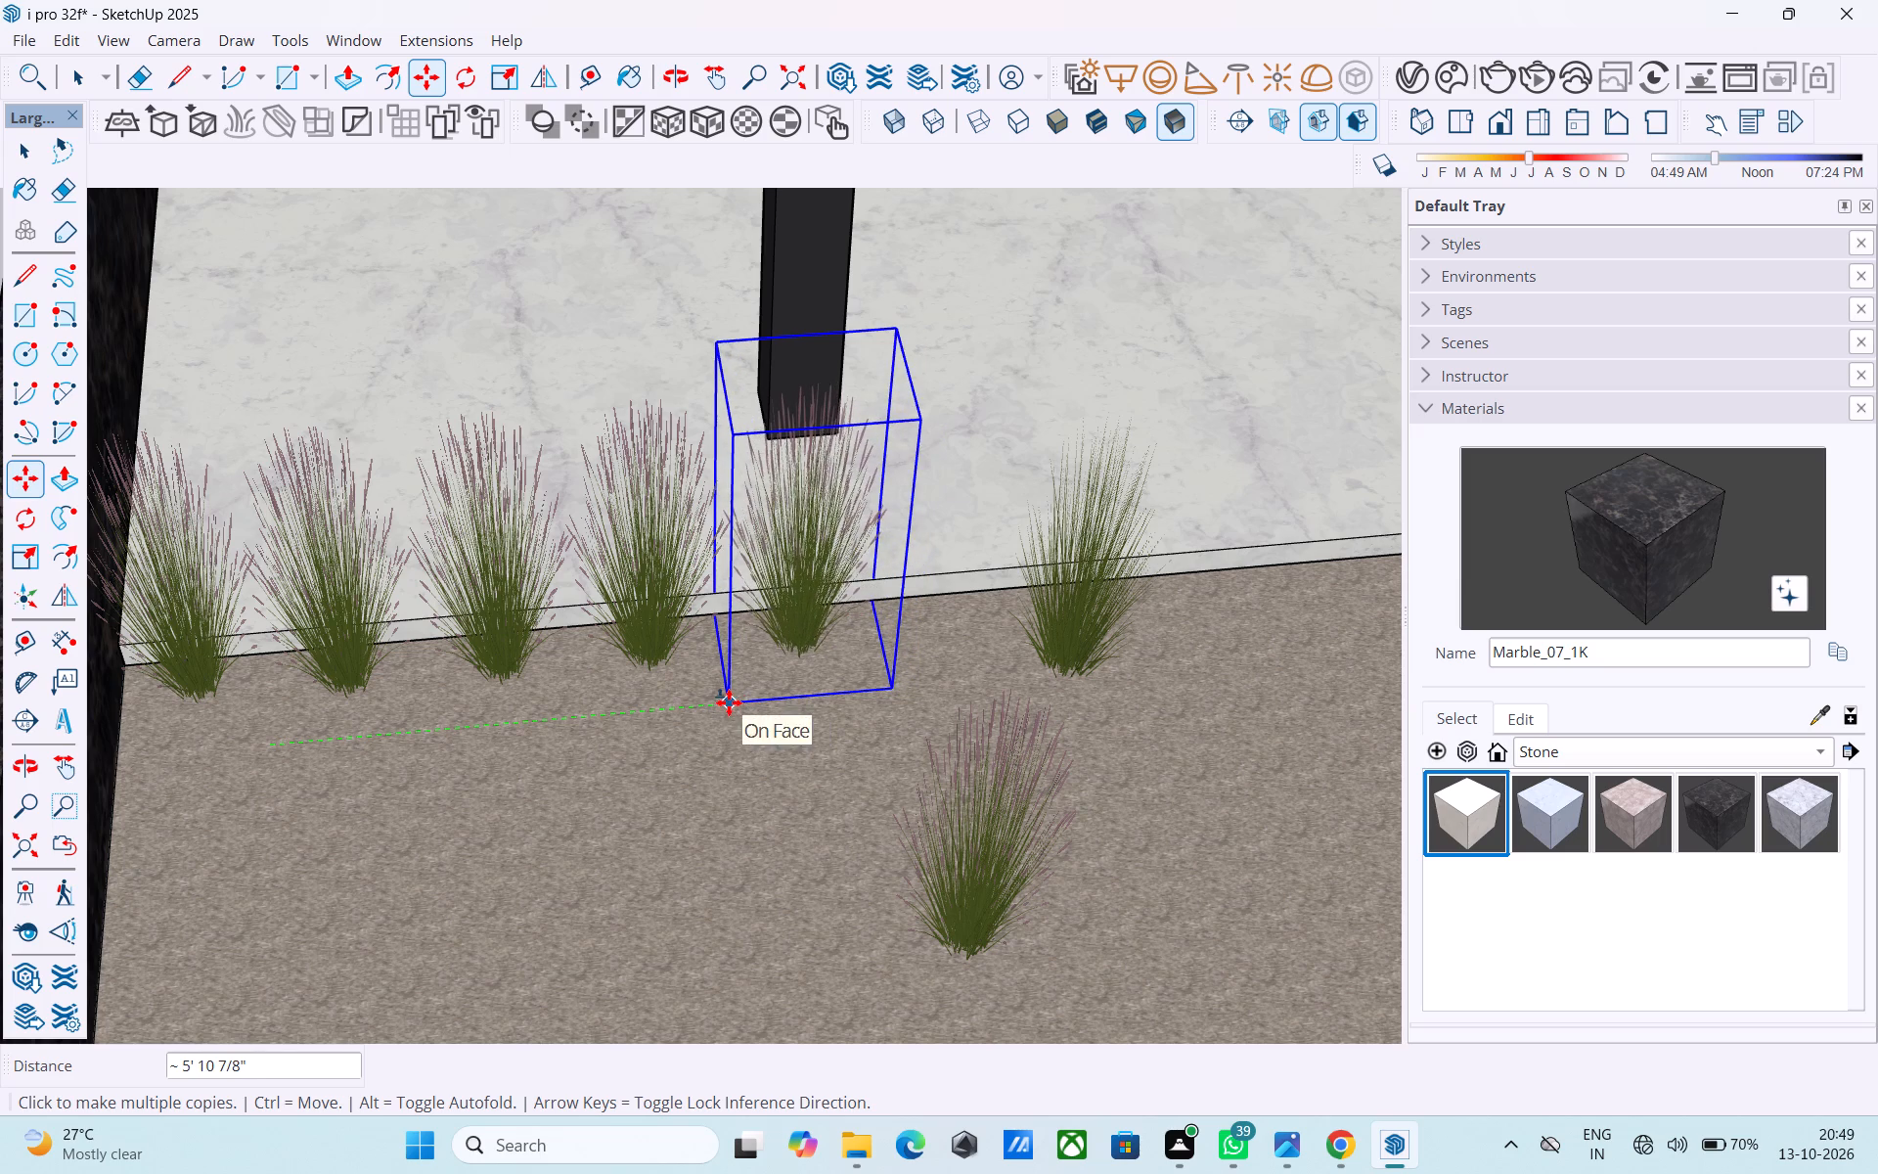
left_click(729, 702)
middle_click_drag(985, 675, 919, 675)
scroll(917, 672, "up", 1)
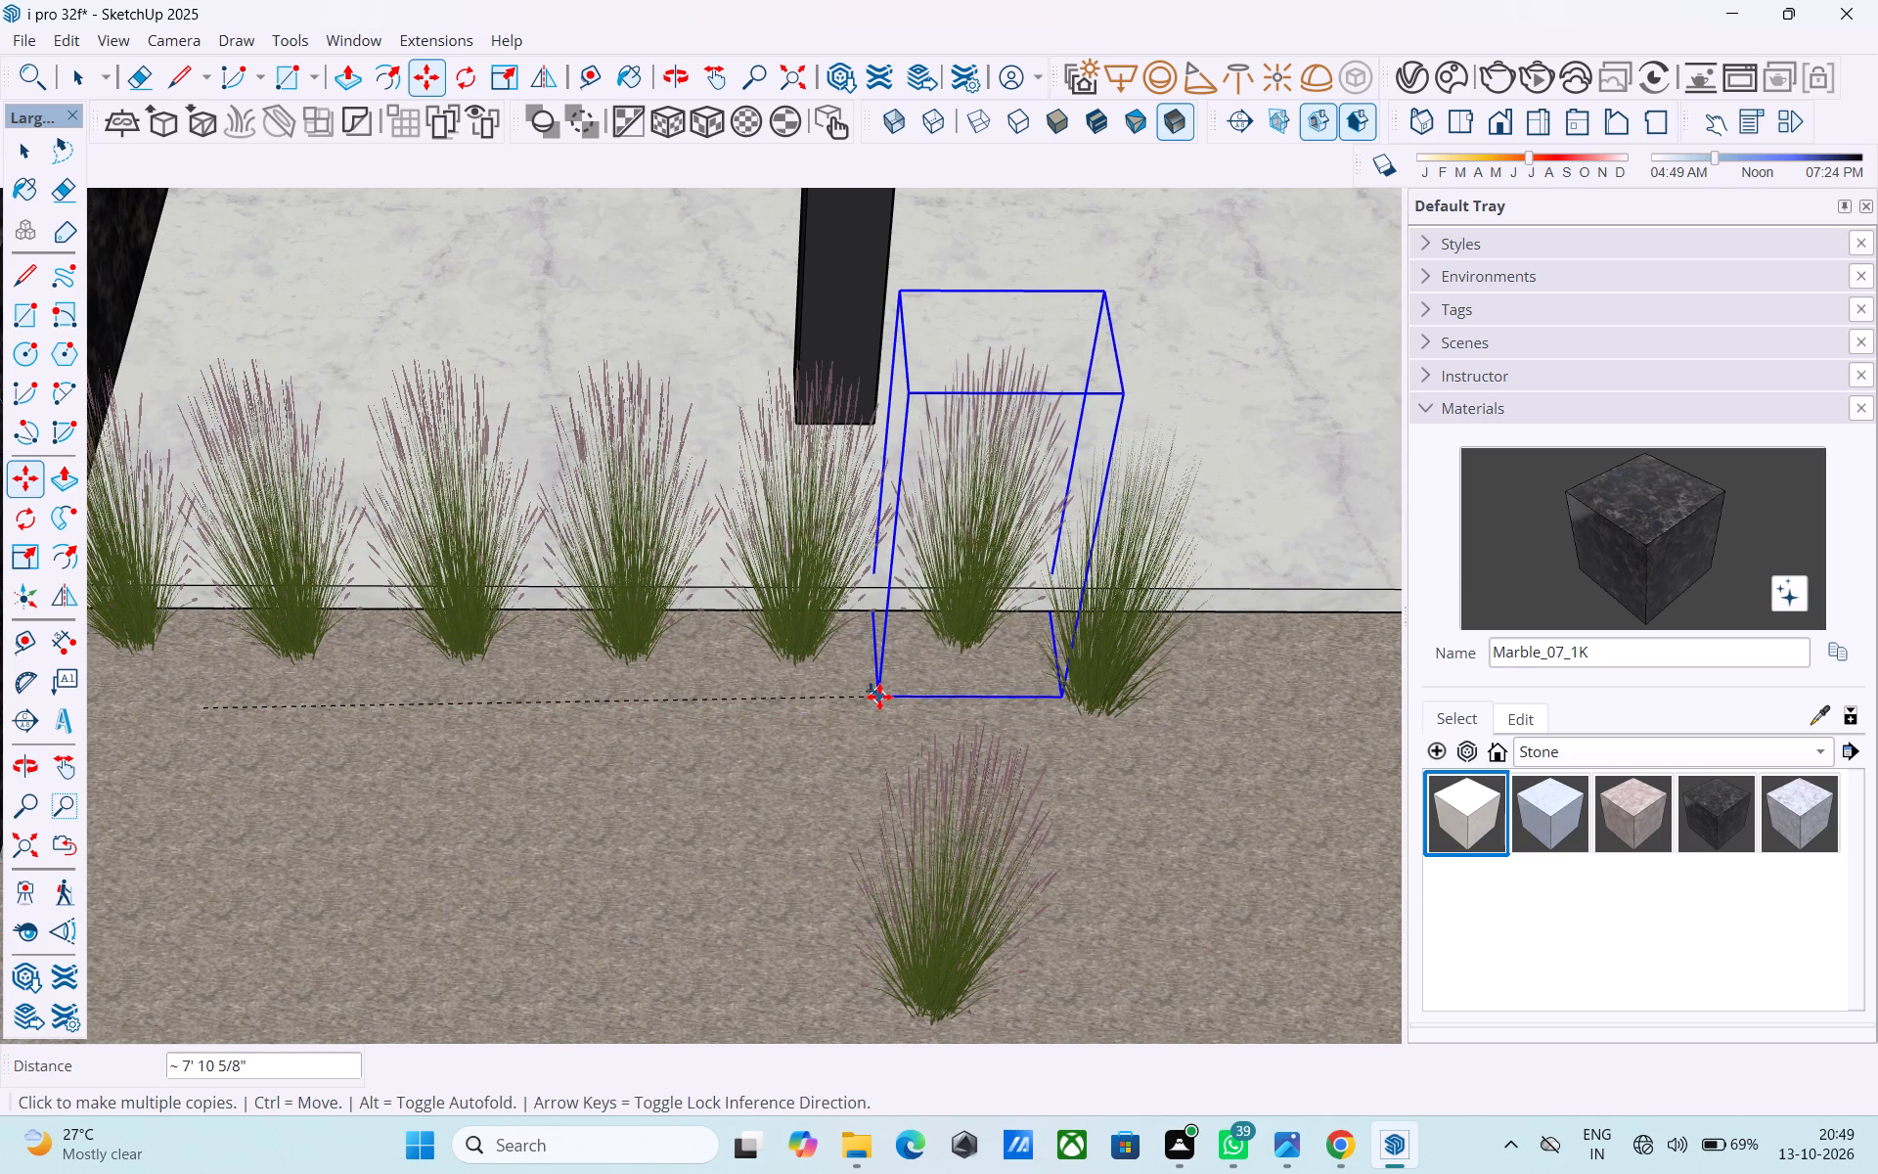
left_click(882, 707)
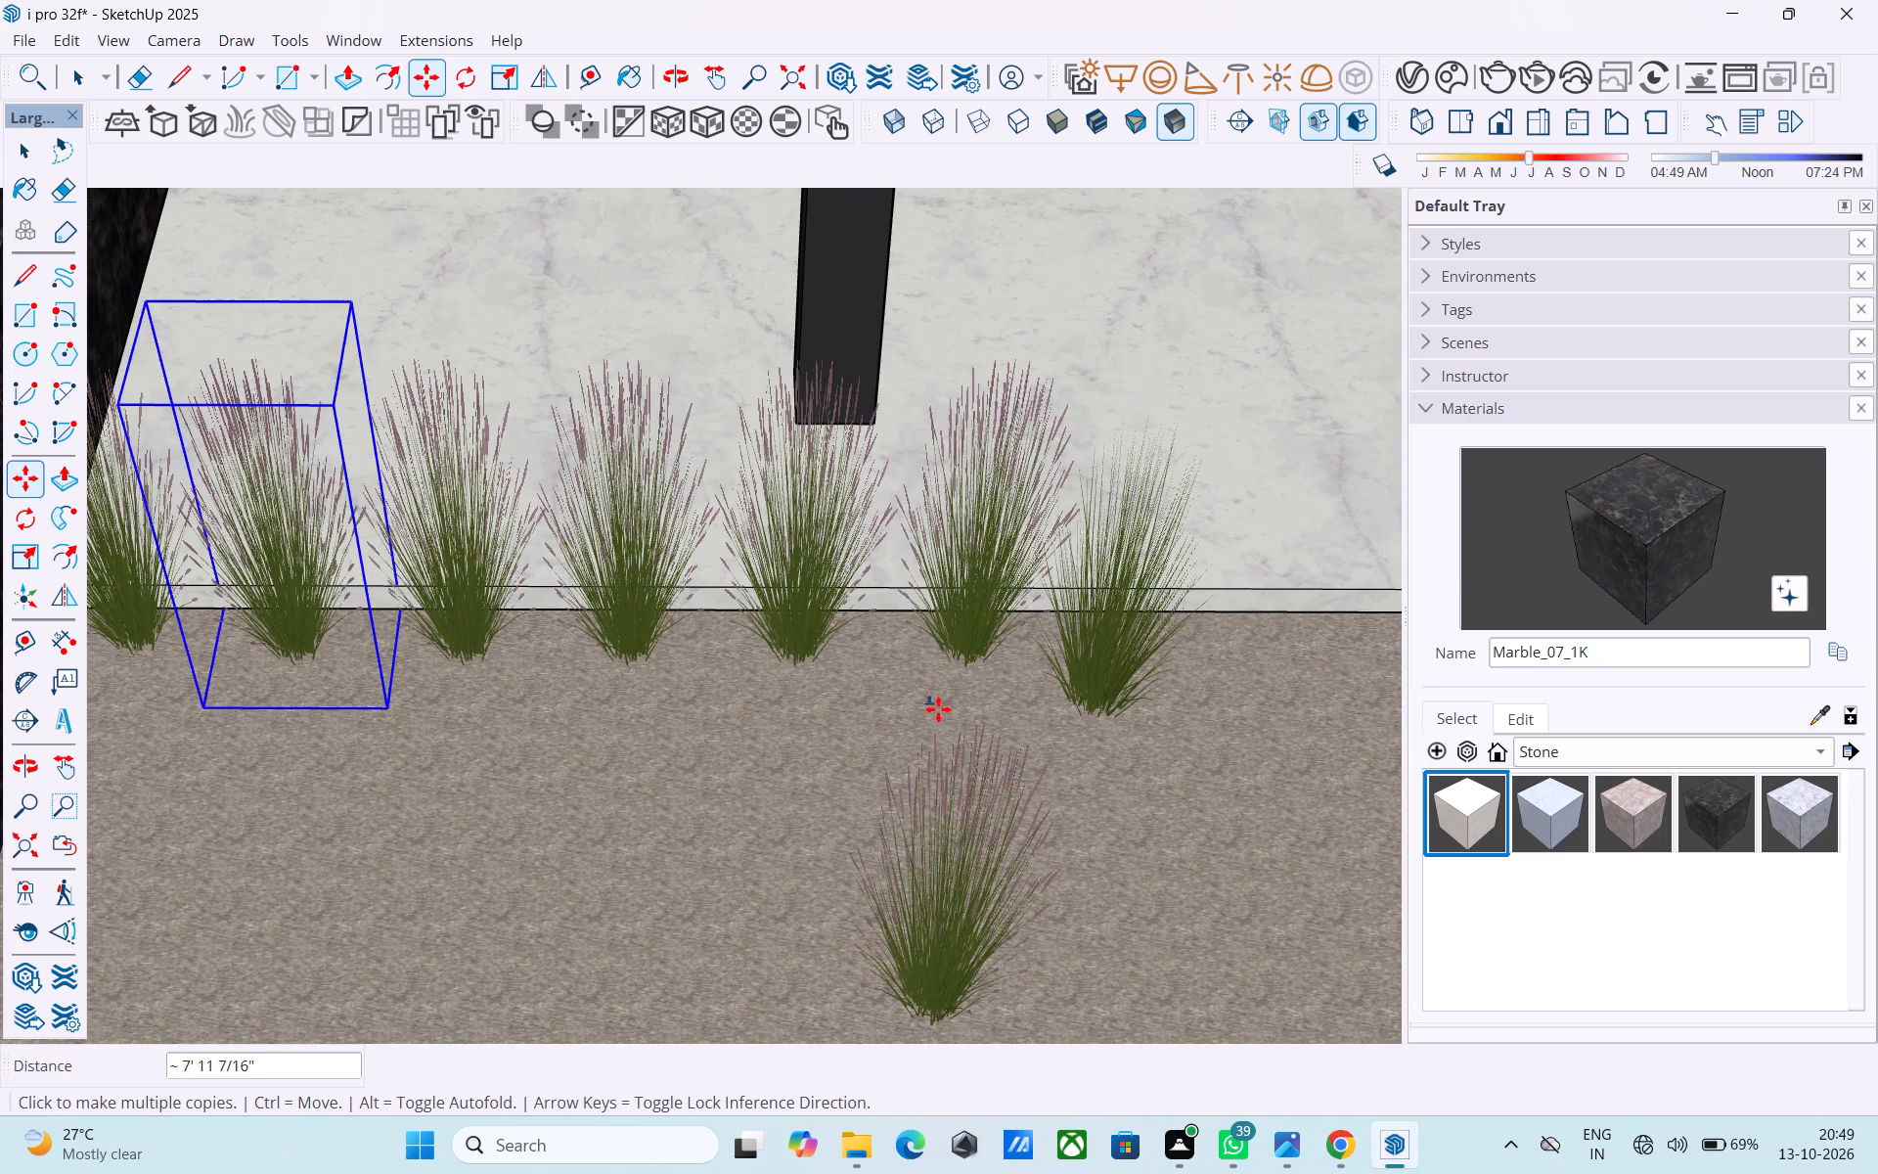
middle_click_drag(1099, 711, 1039, 700)
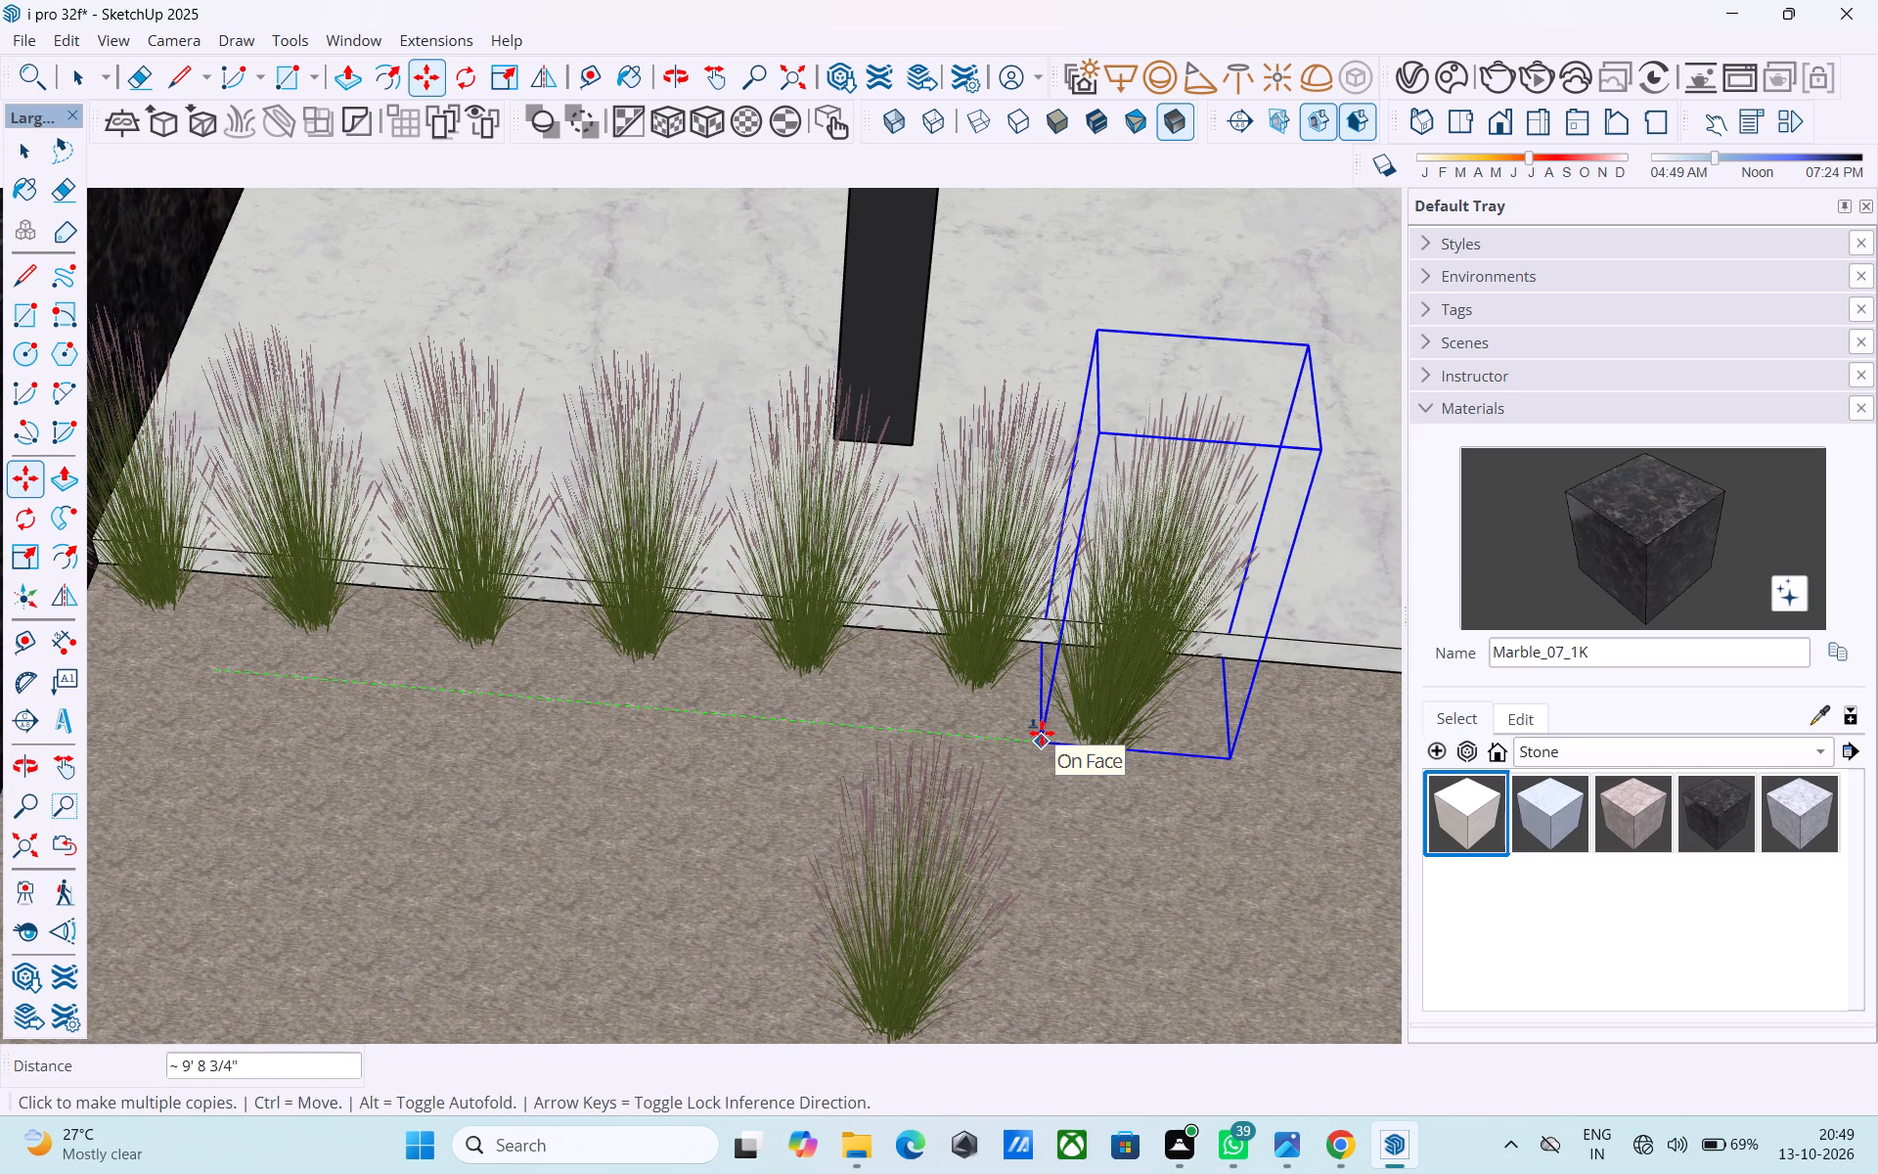
left_click(1043, 731)
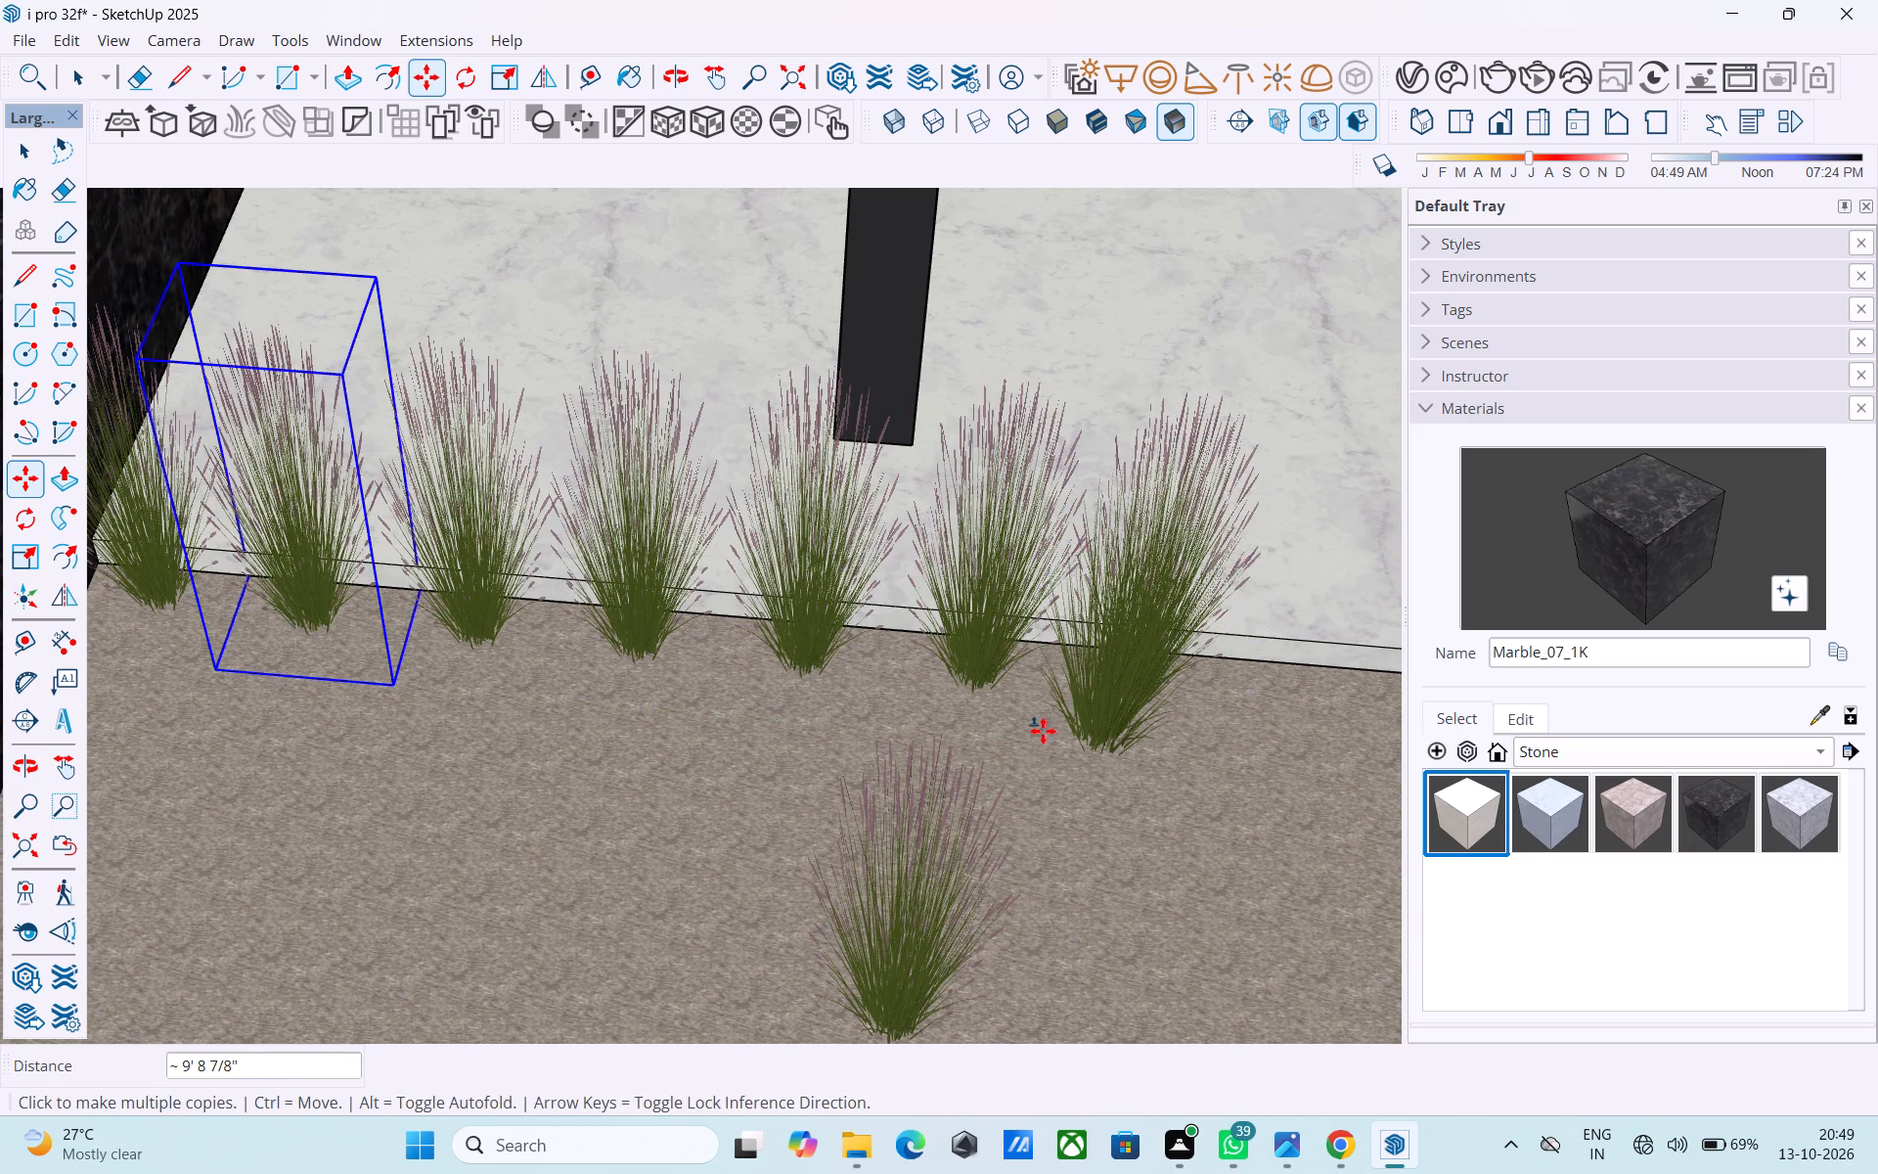
Extend the porch-edge row with two copies about 11' 10" and 13' 8" from the source clump, ending near the striped path.
middle_click_drag(1274, 746, 1117, 663)
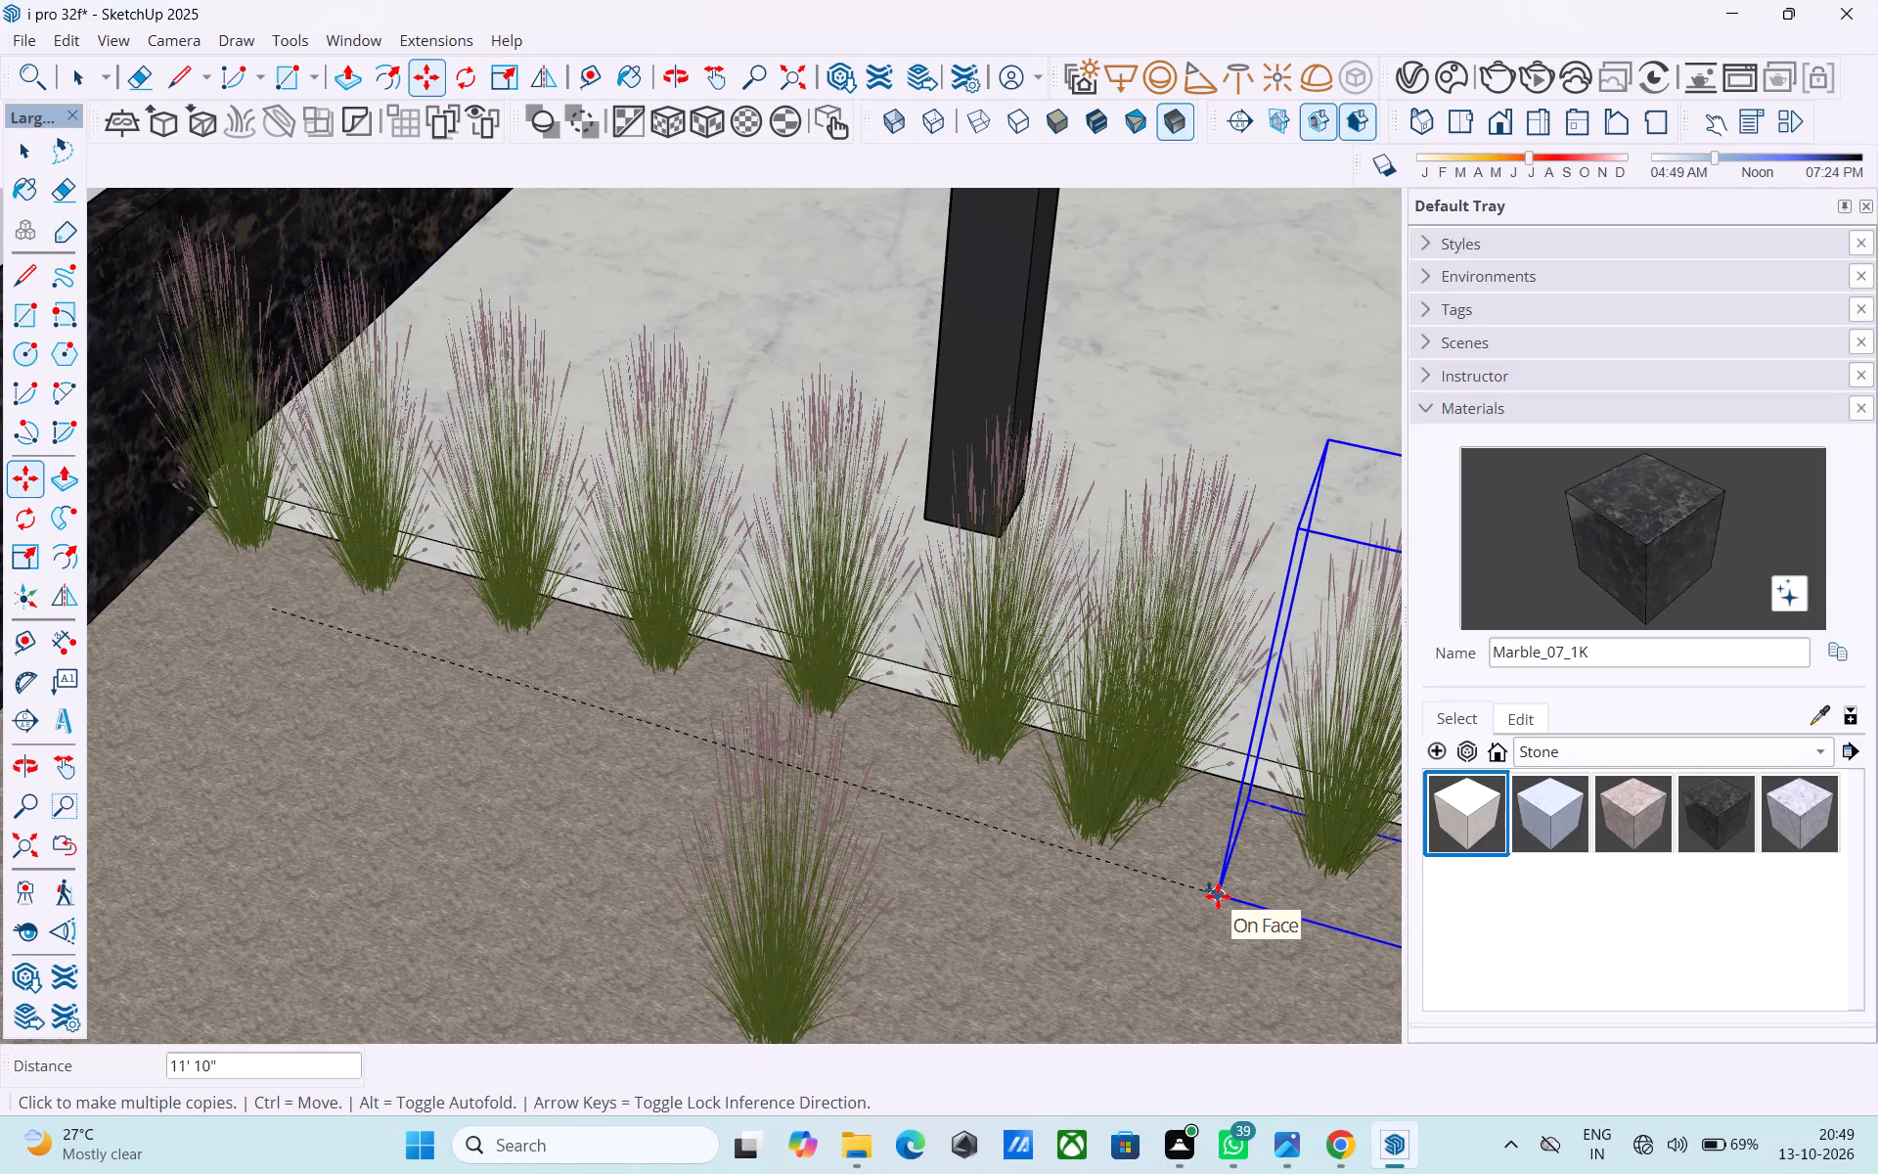
left_click(1218, 896)
scroll(842, 852, "down", 8)
middle_click_drag(827, 852, 977, 828)
scroll(1089, 832, "up", 2)
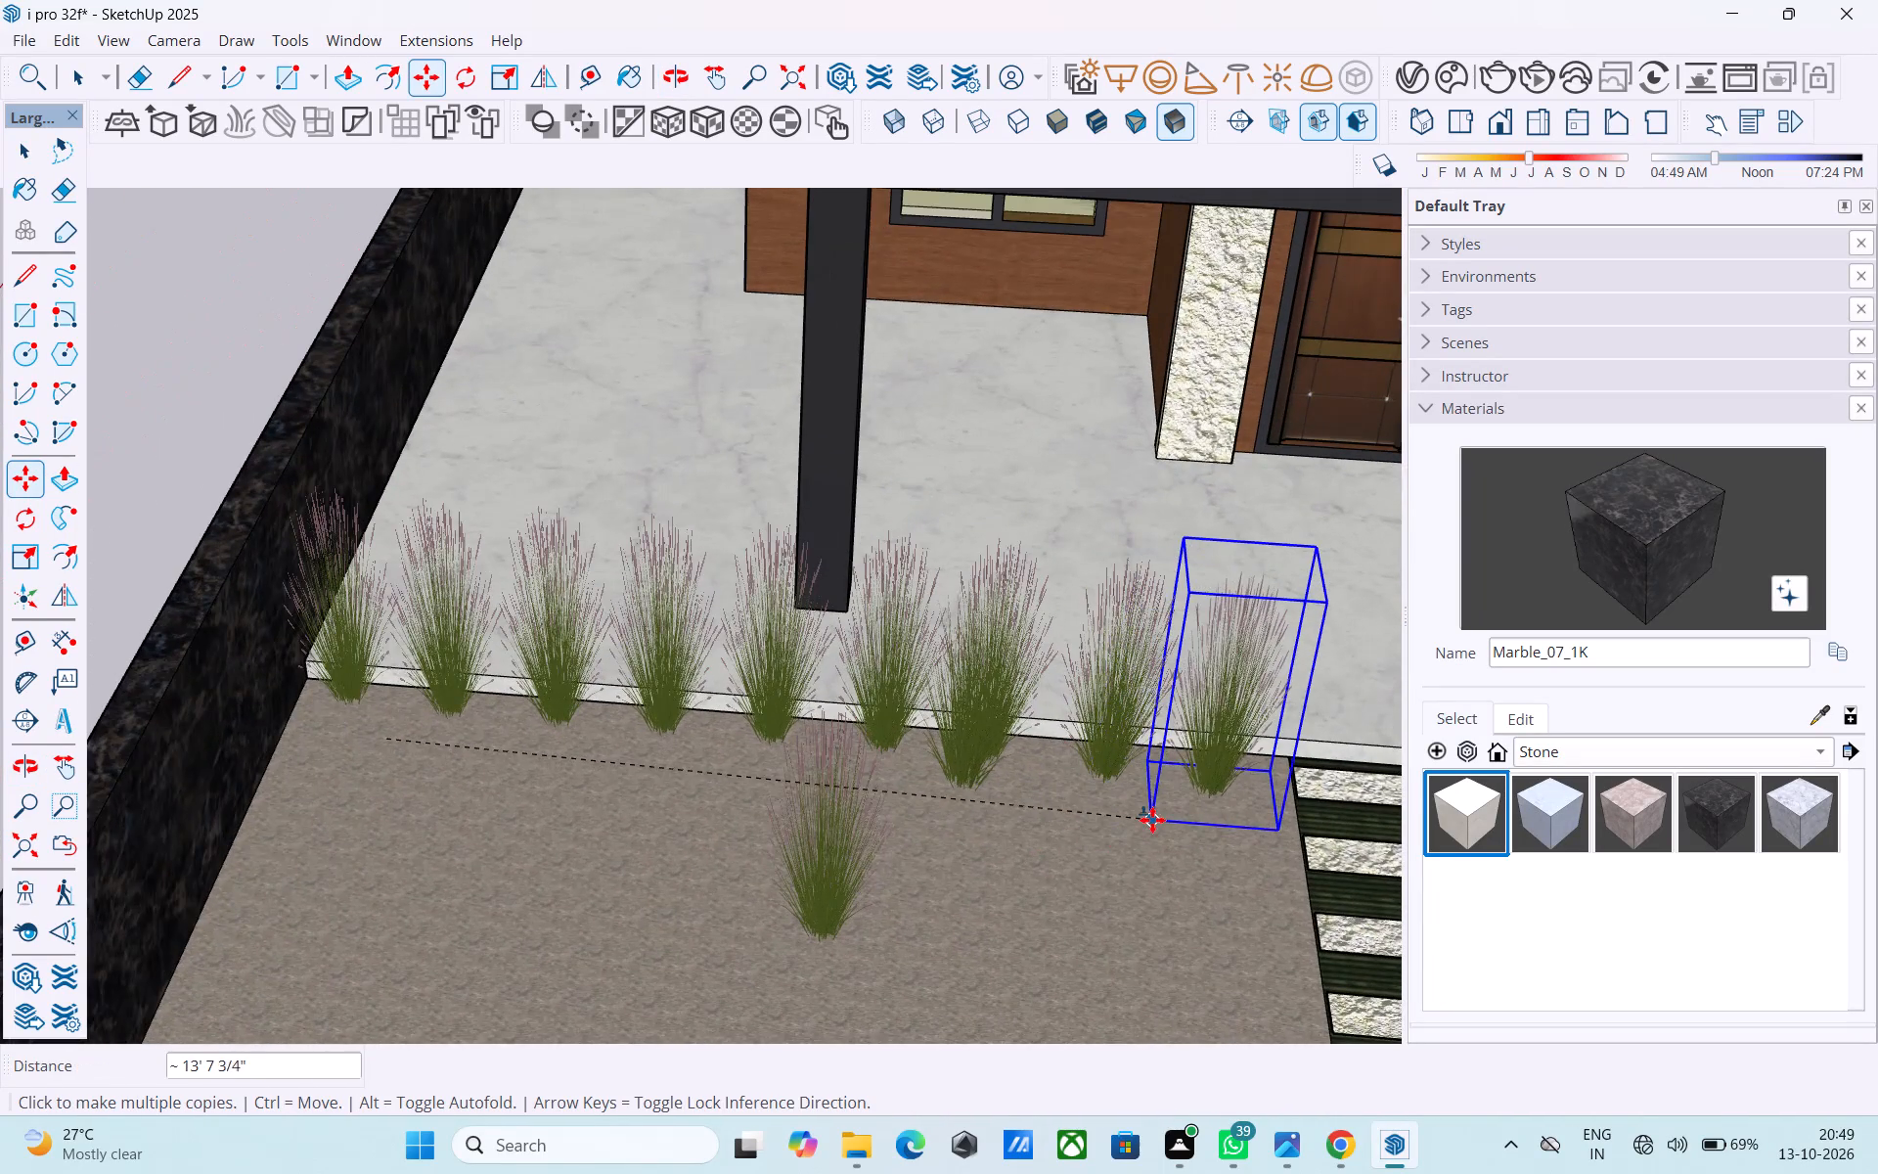
left_click(1161, 813)
Place three copies of the clump side by side in front of the low white stone wall below the large window.
scroll(1163, 813, "down", 4)
middle_click_drag(1163, 817, 567, 668)
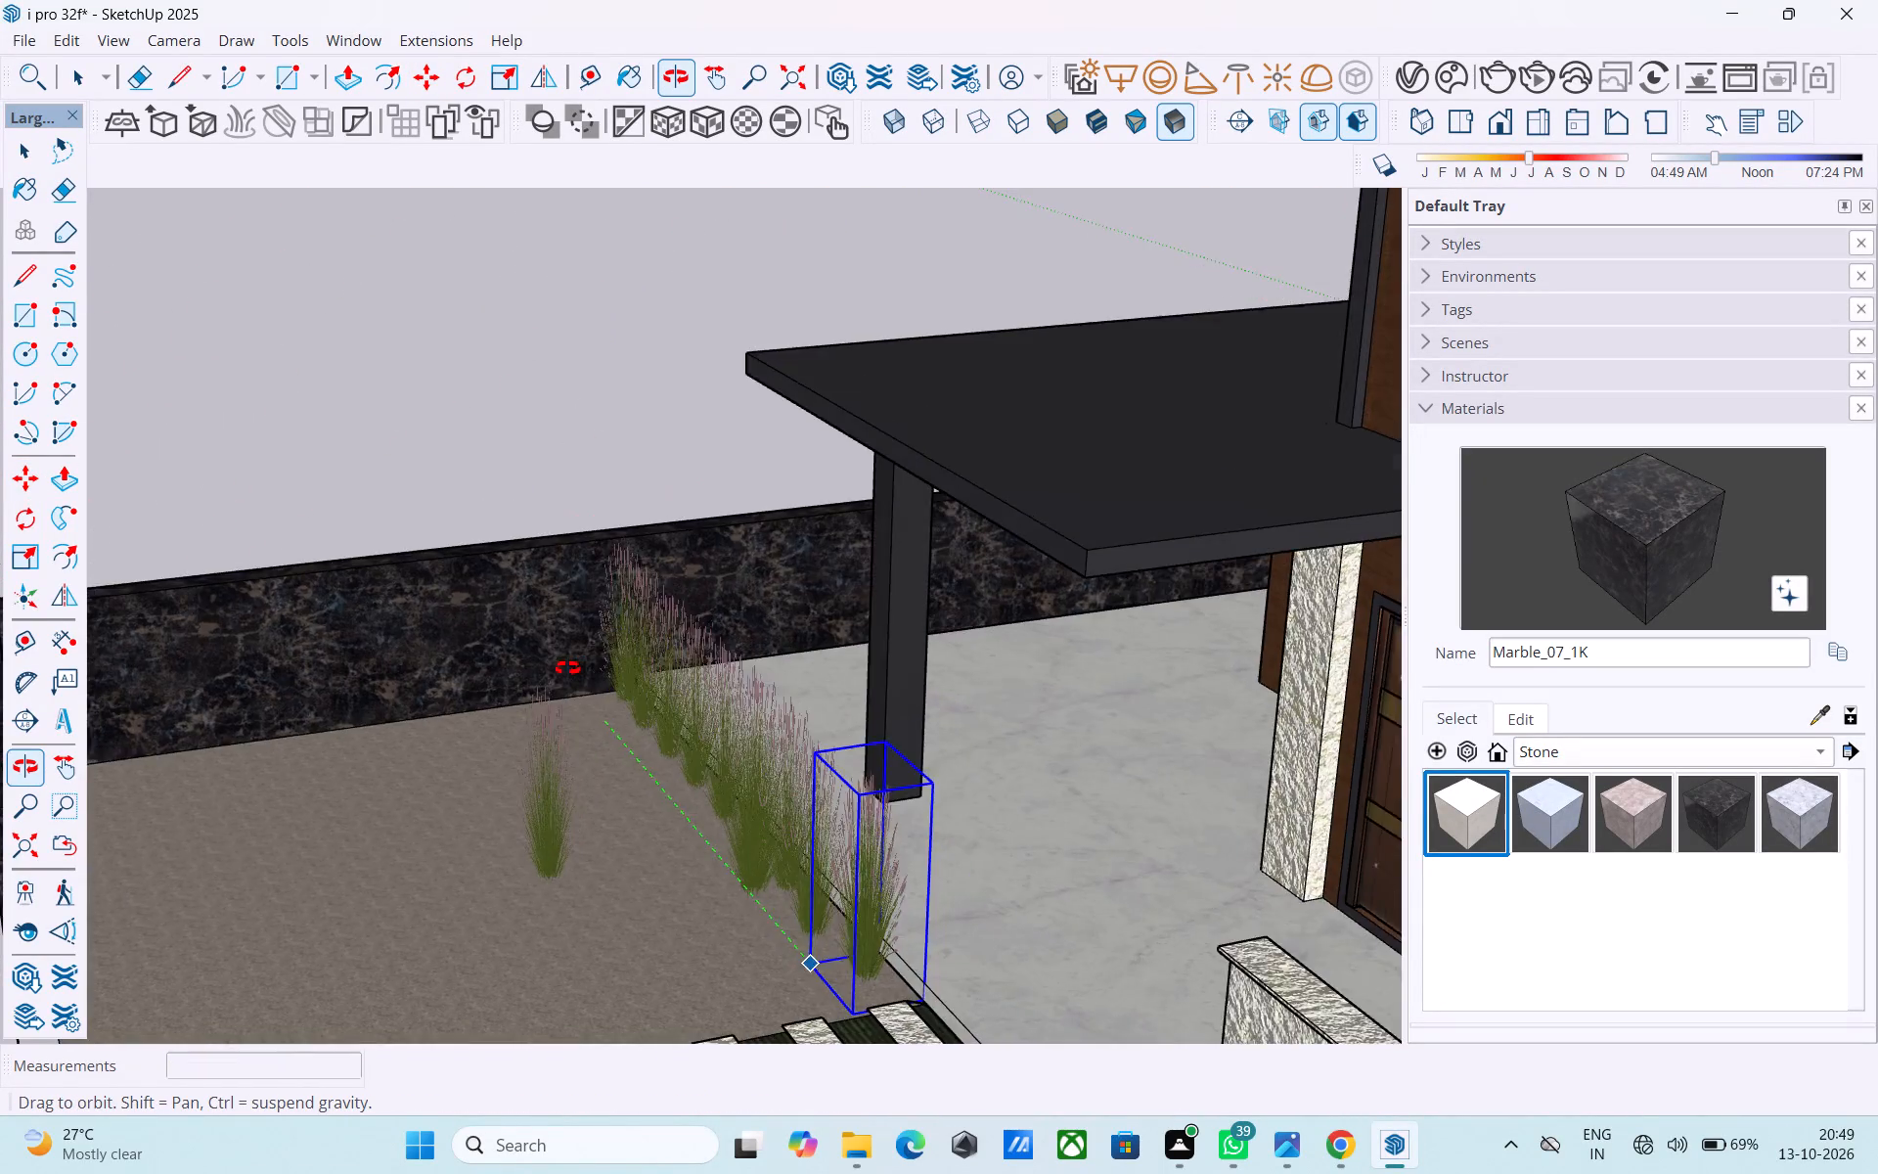
middle_click_drag(567, 668, 495, 637)
scroll(527, 670, "up", 5)
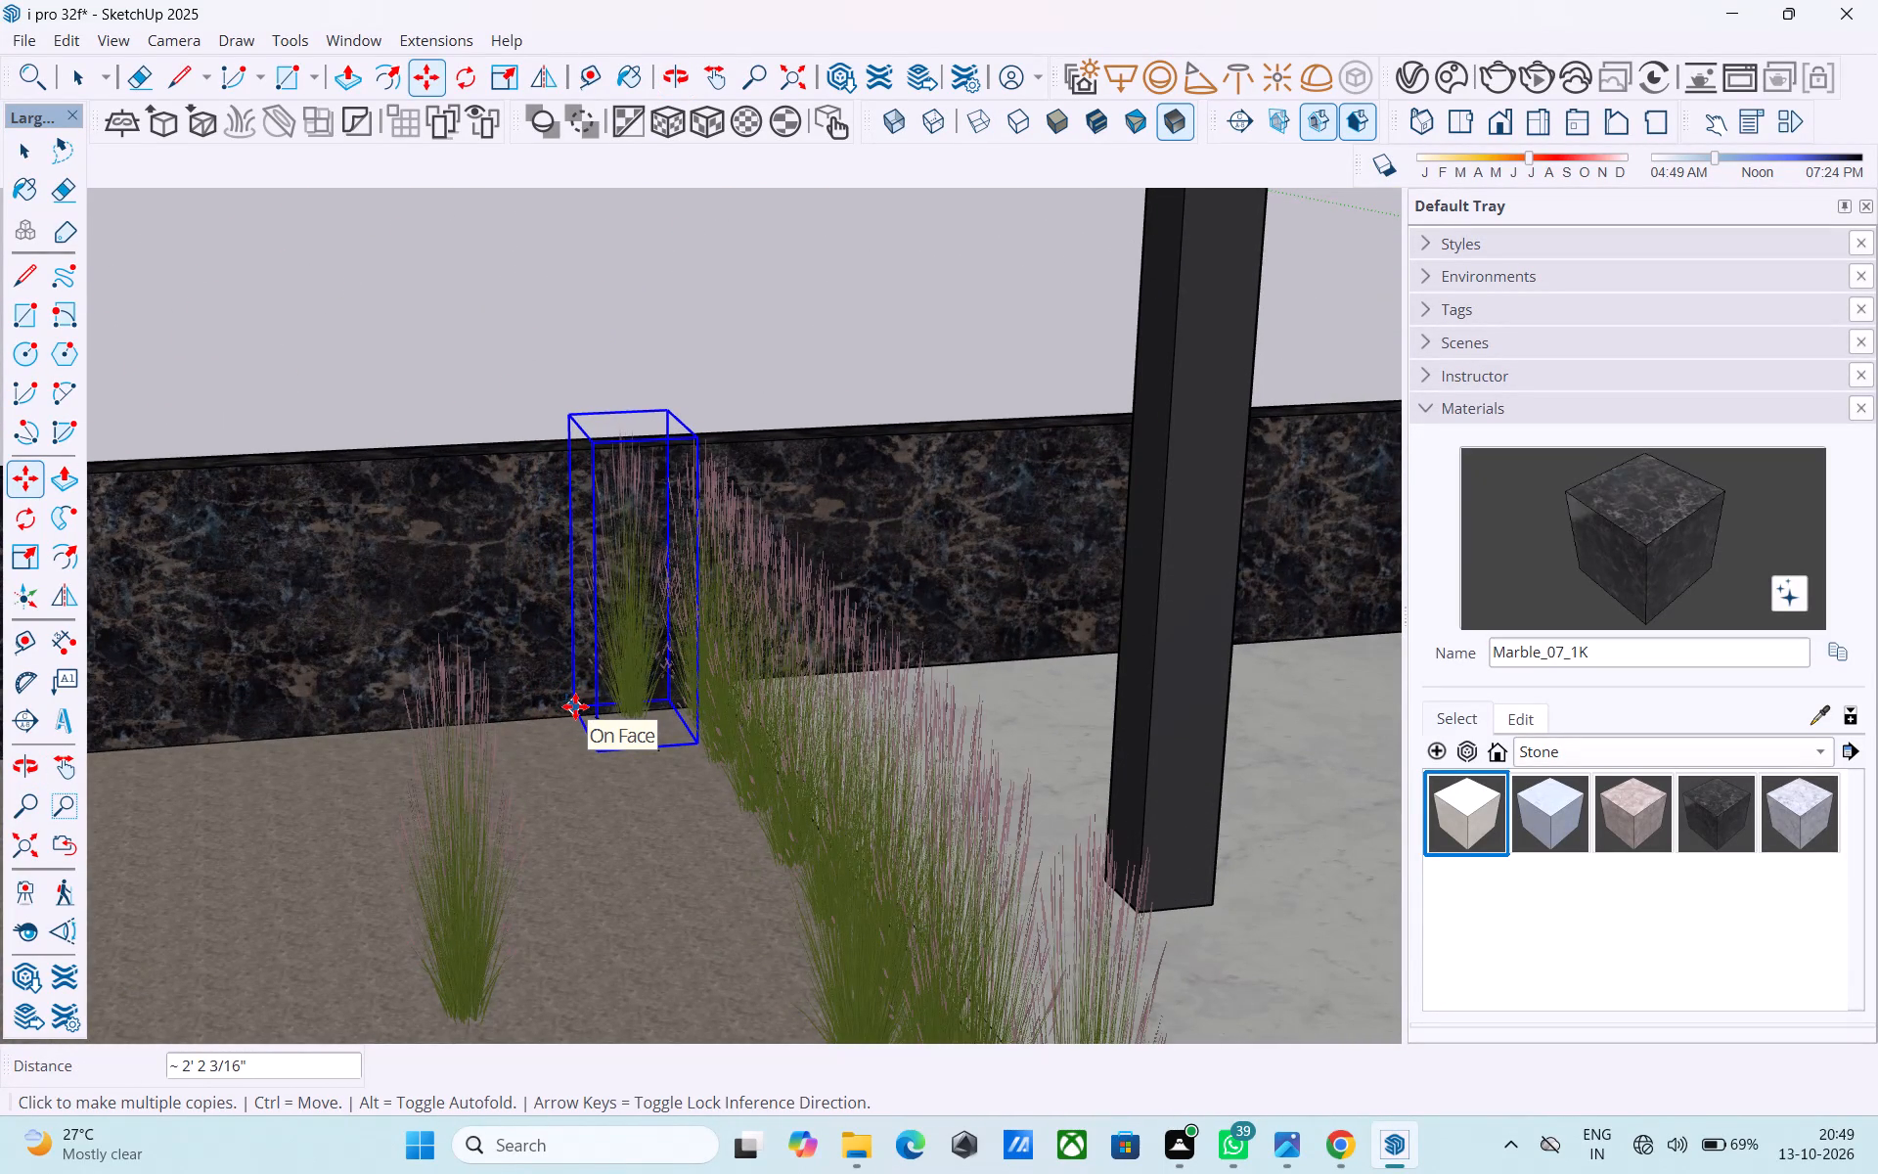
scroll(575, 706, "down", 5)
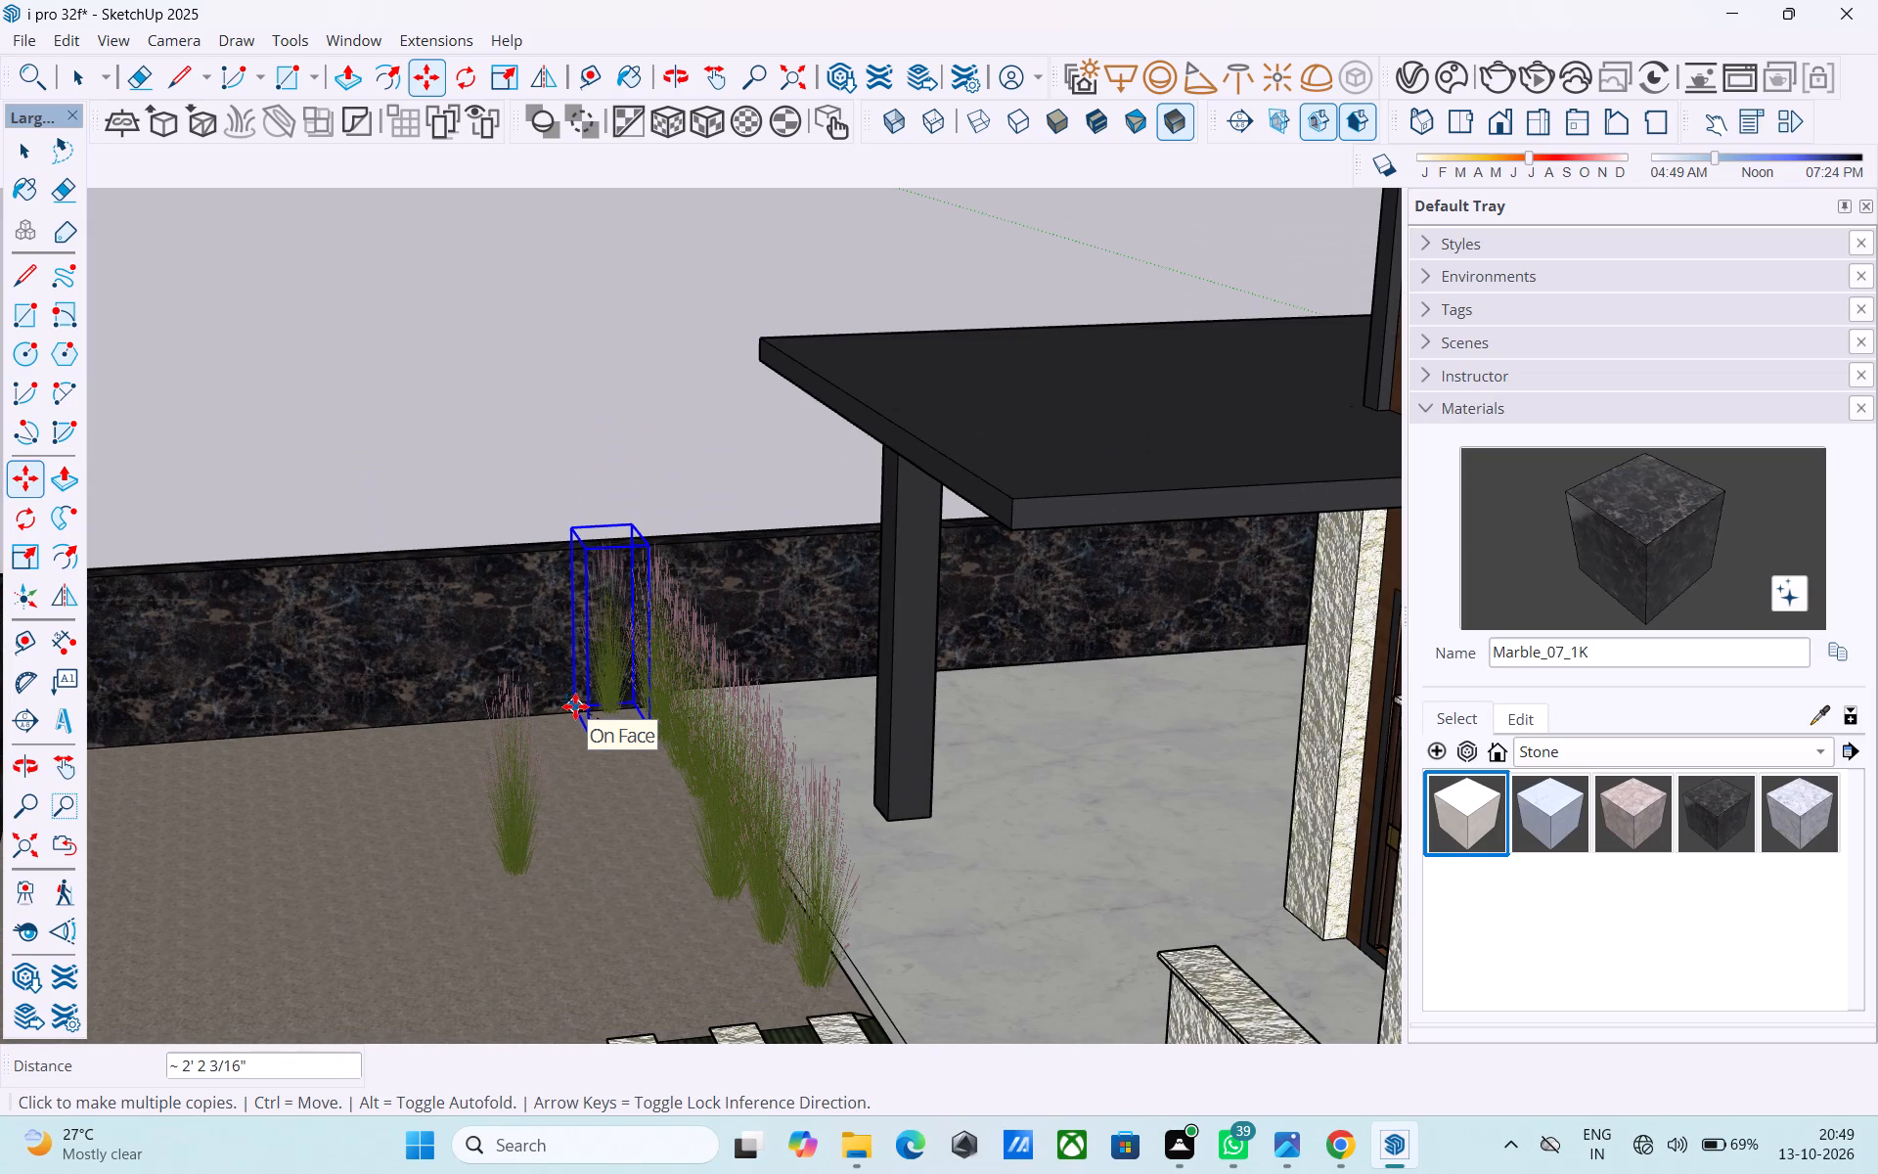
scroll(575, 706, "down", 2)
middle_click_drag(571, 711, 1020, 814)
scroll(394, 732, "down", 4)
middle_click_drag(653, 797, 890, 805)
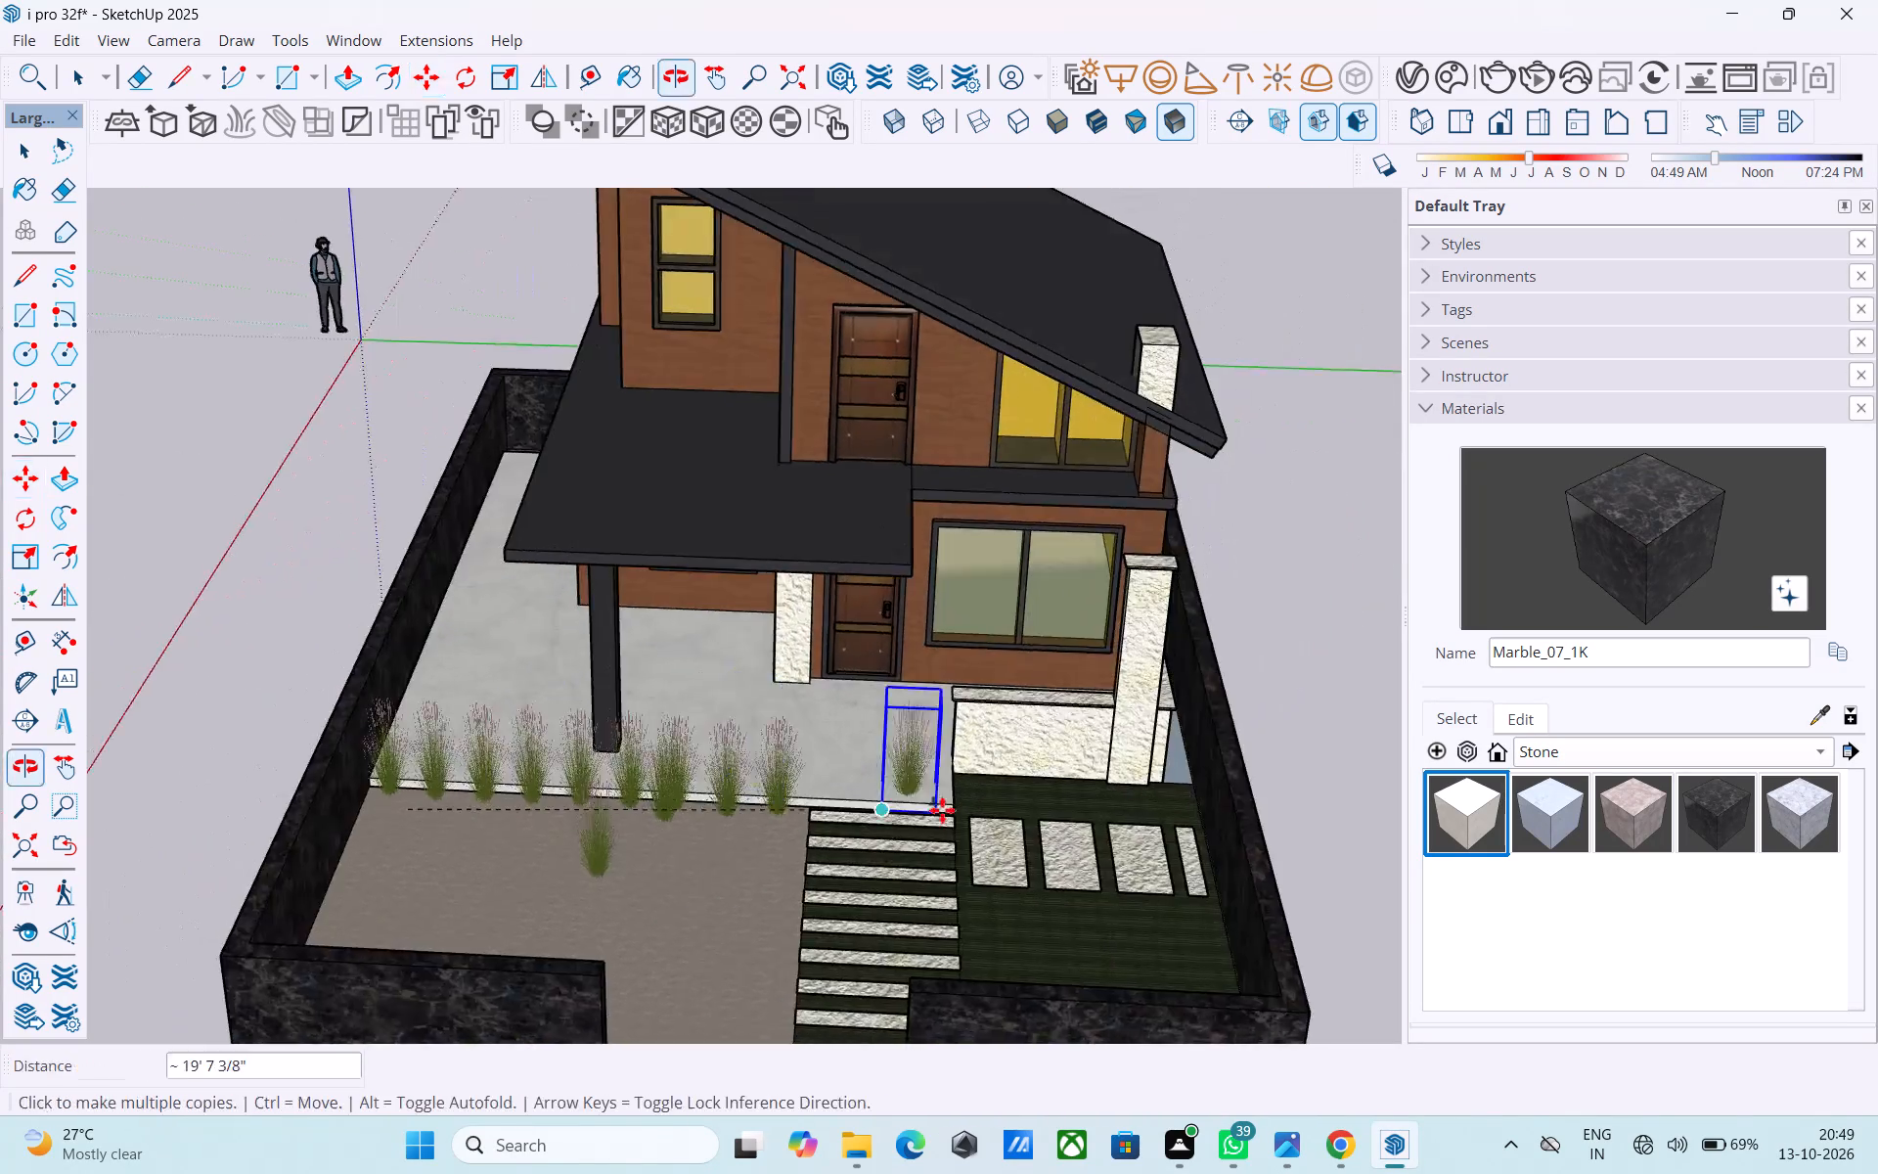
scroll(982, 806, "up", 11)
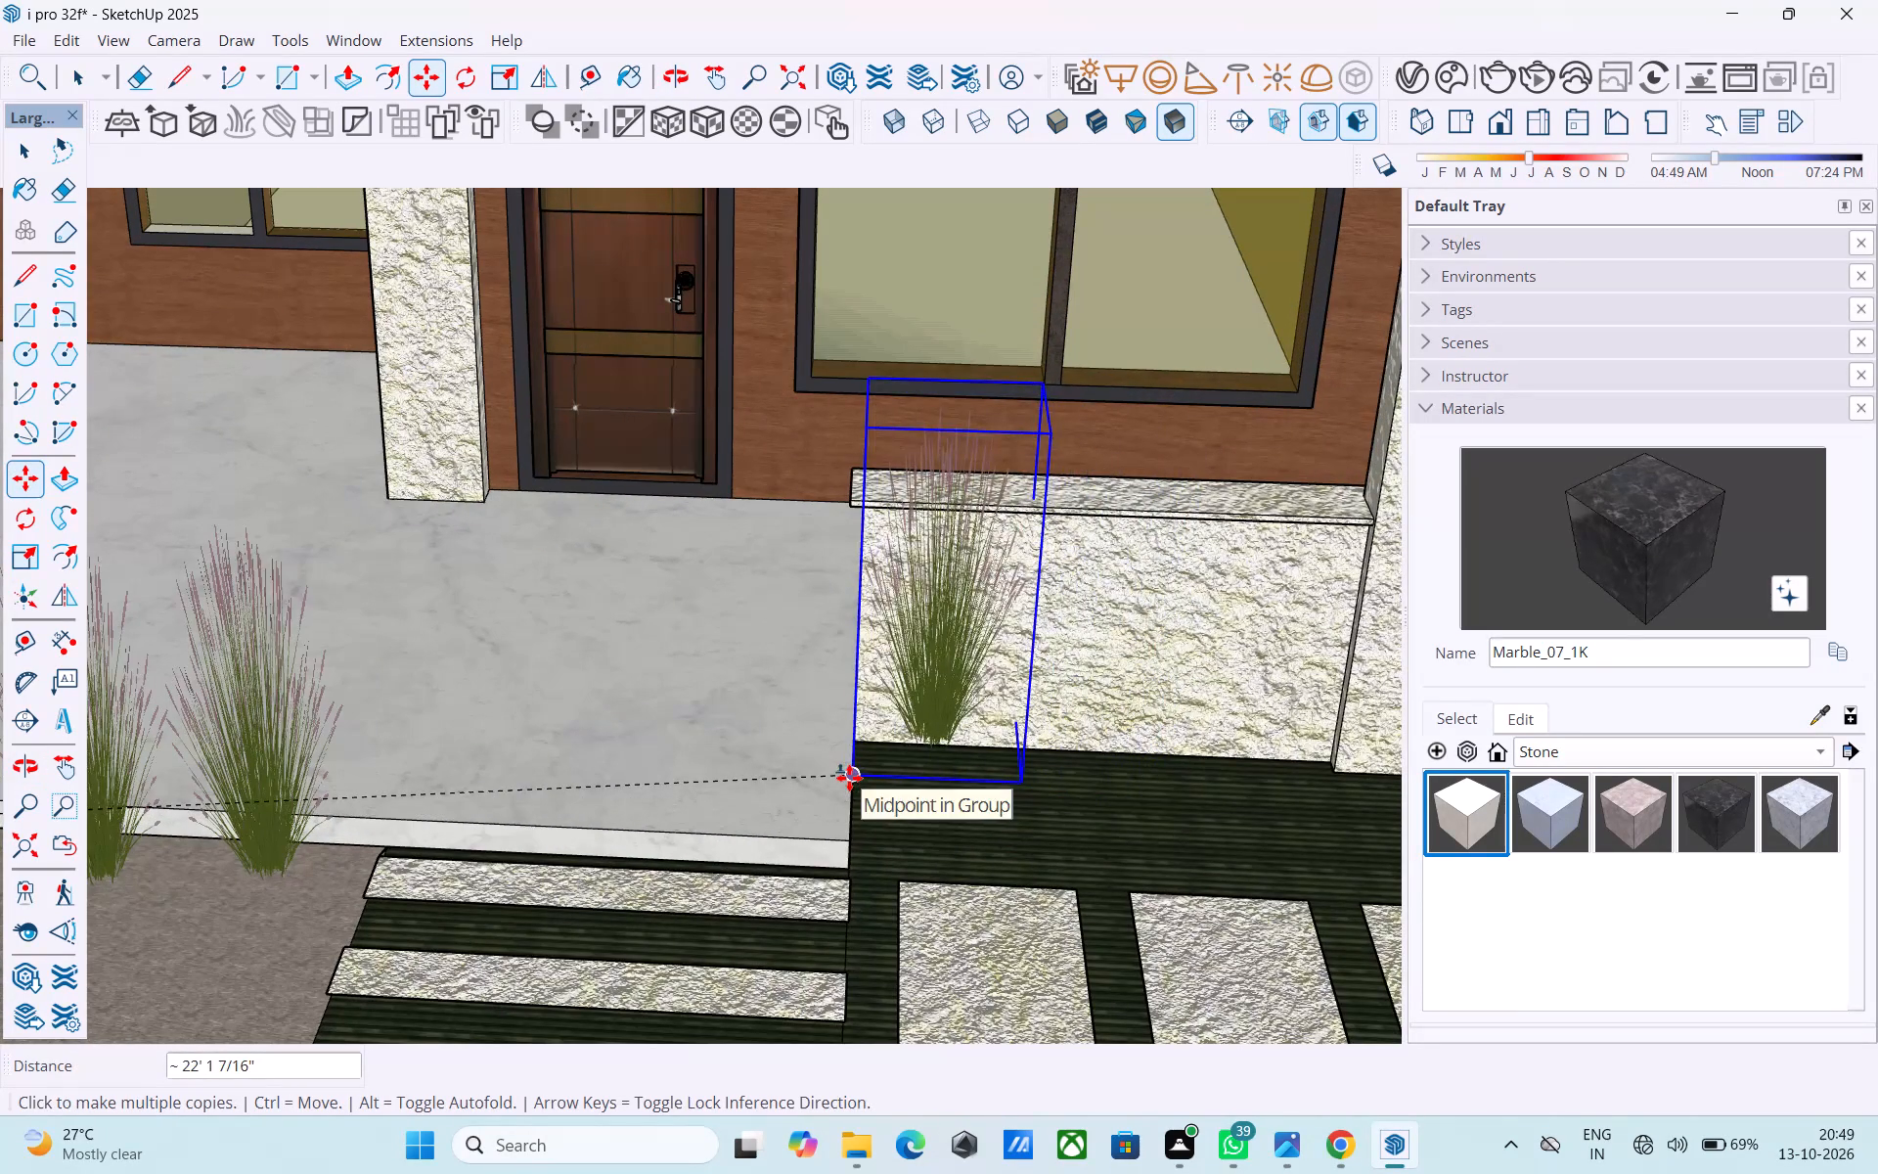
left_click(854, 815)
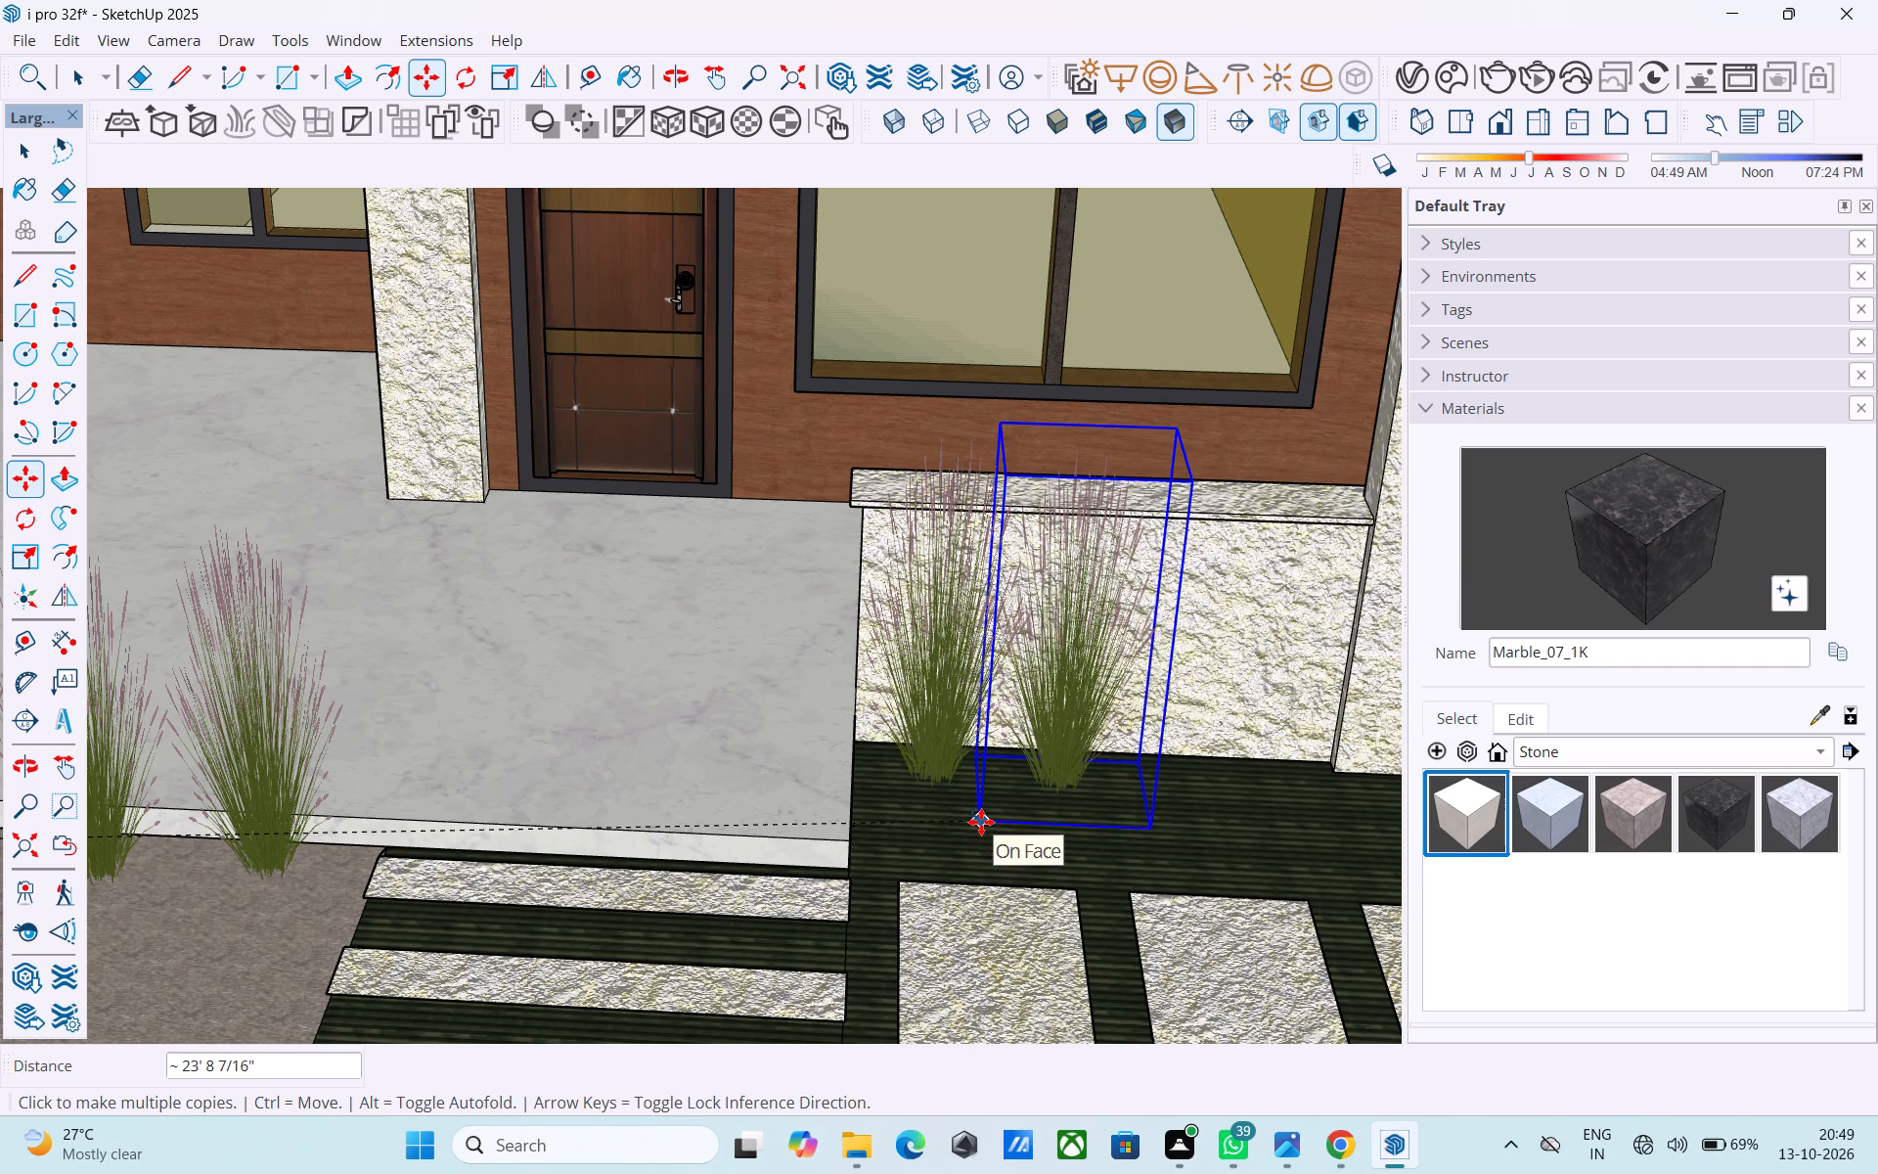
left_click(983, 825)
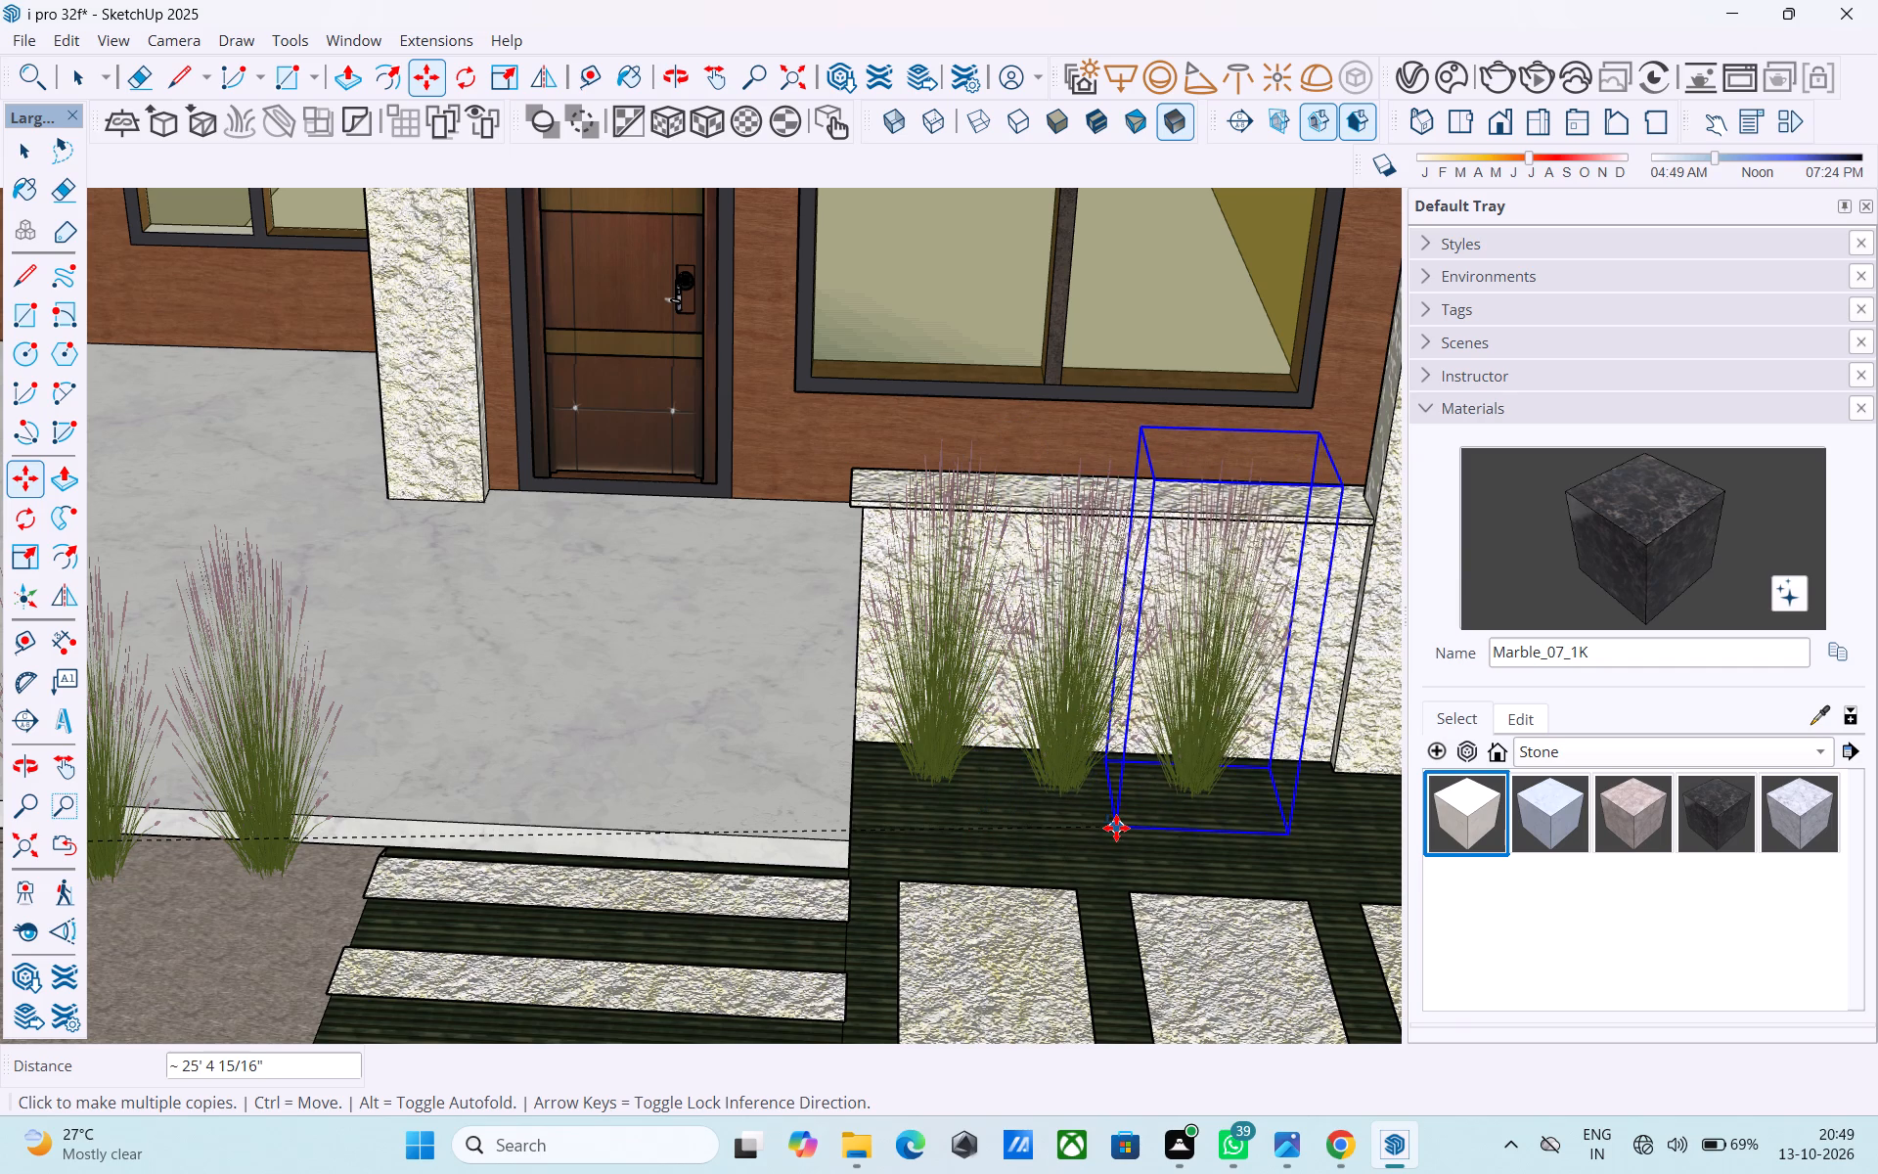
left_click(1116, 828)
Delete the loose pink-tipped clump standing in the driveway and the all-green clump within the porch-edge row.
scroll(1106, 822, "down", 7)
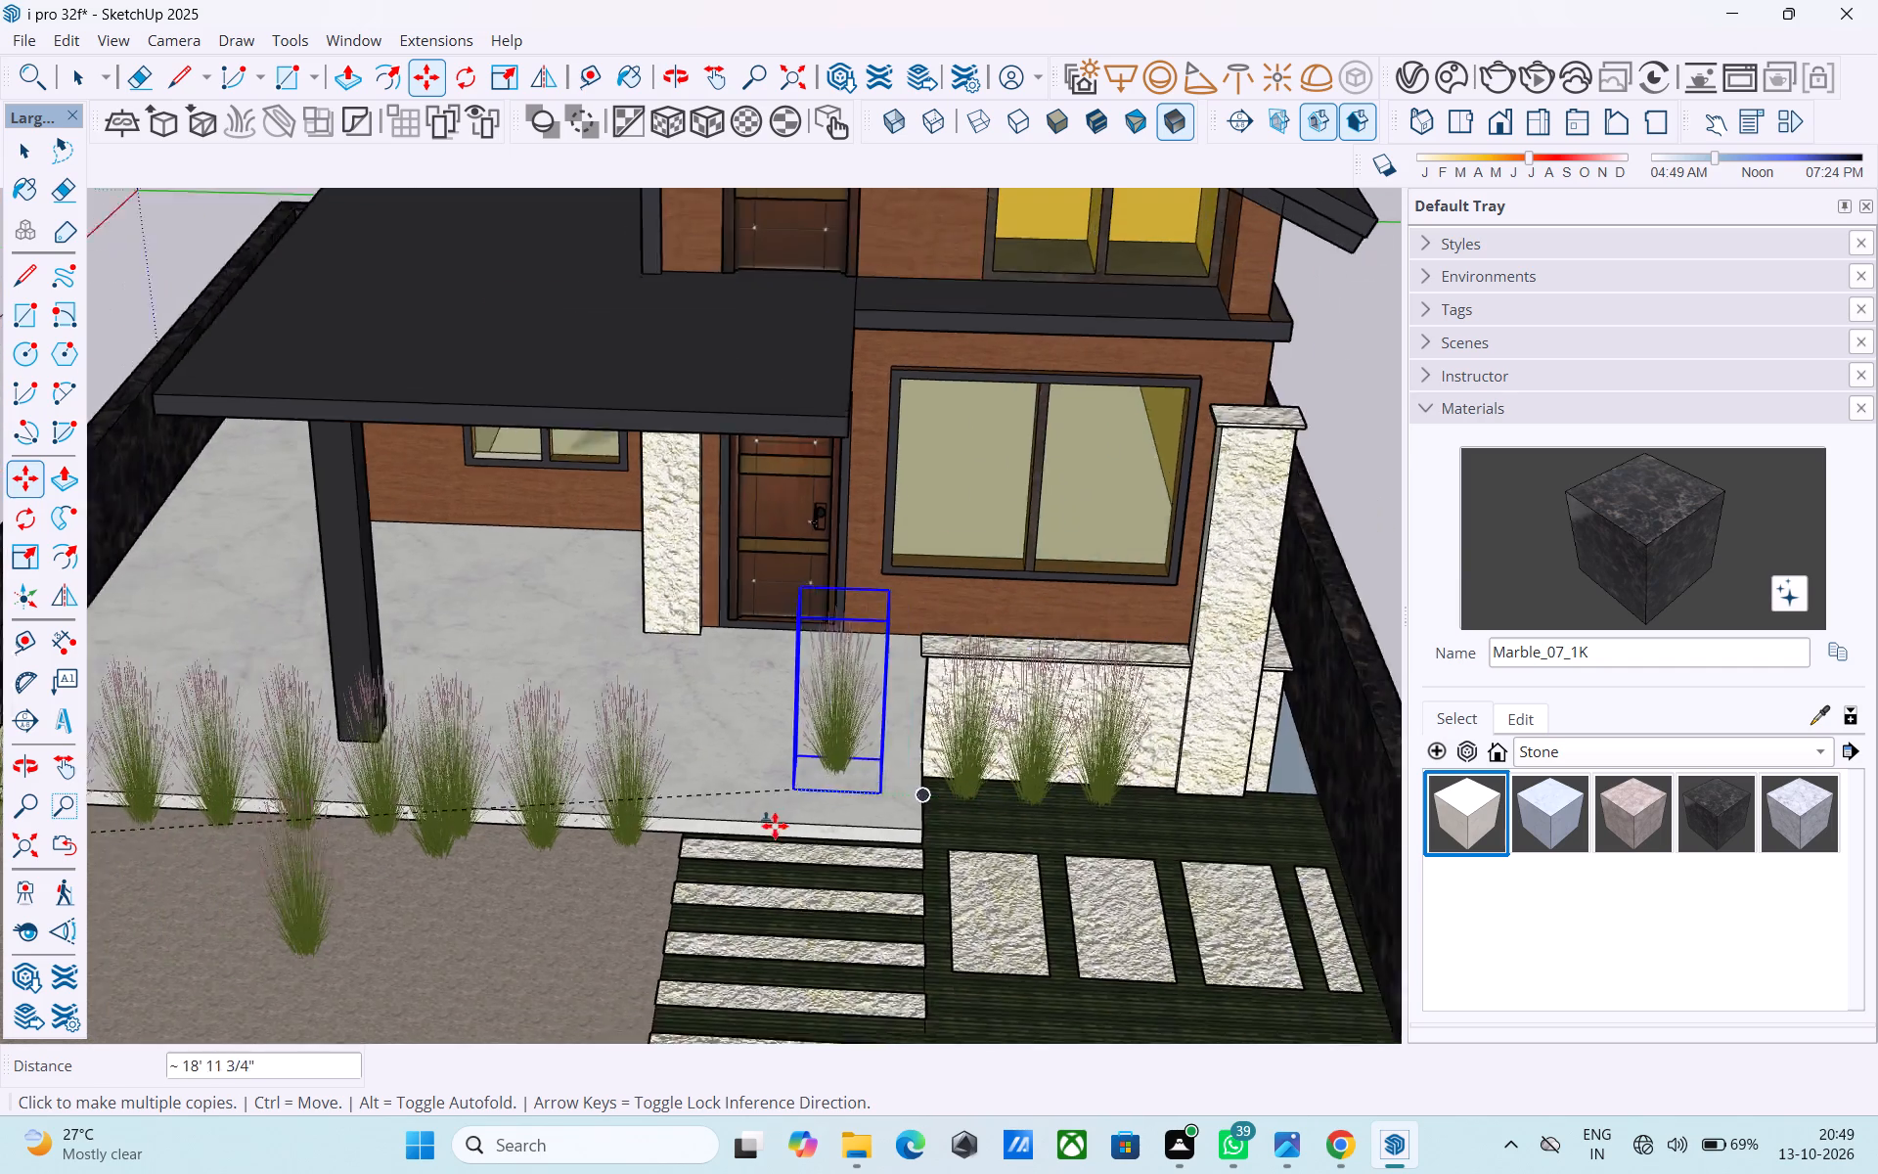
scroll(775, 826, "down", 6)
middle_click_drag(780, 835, 791, 710)
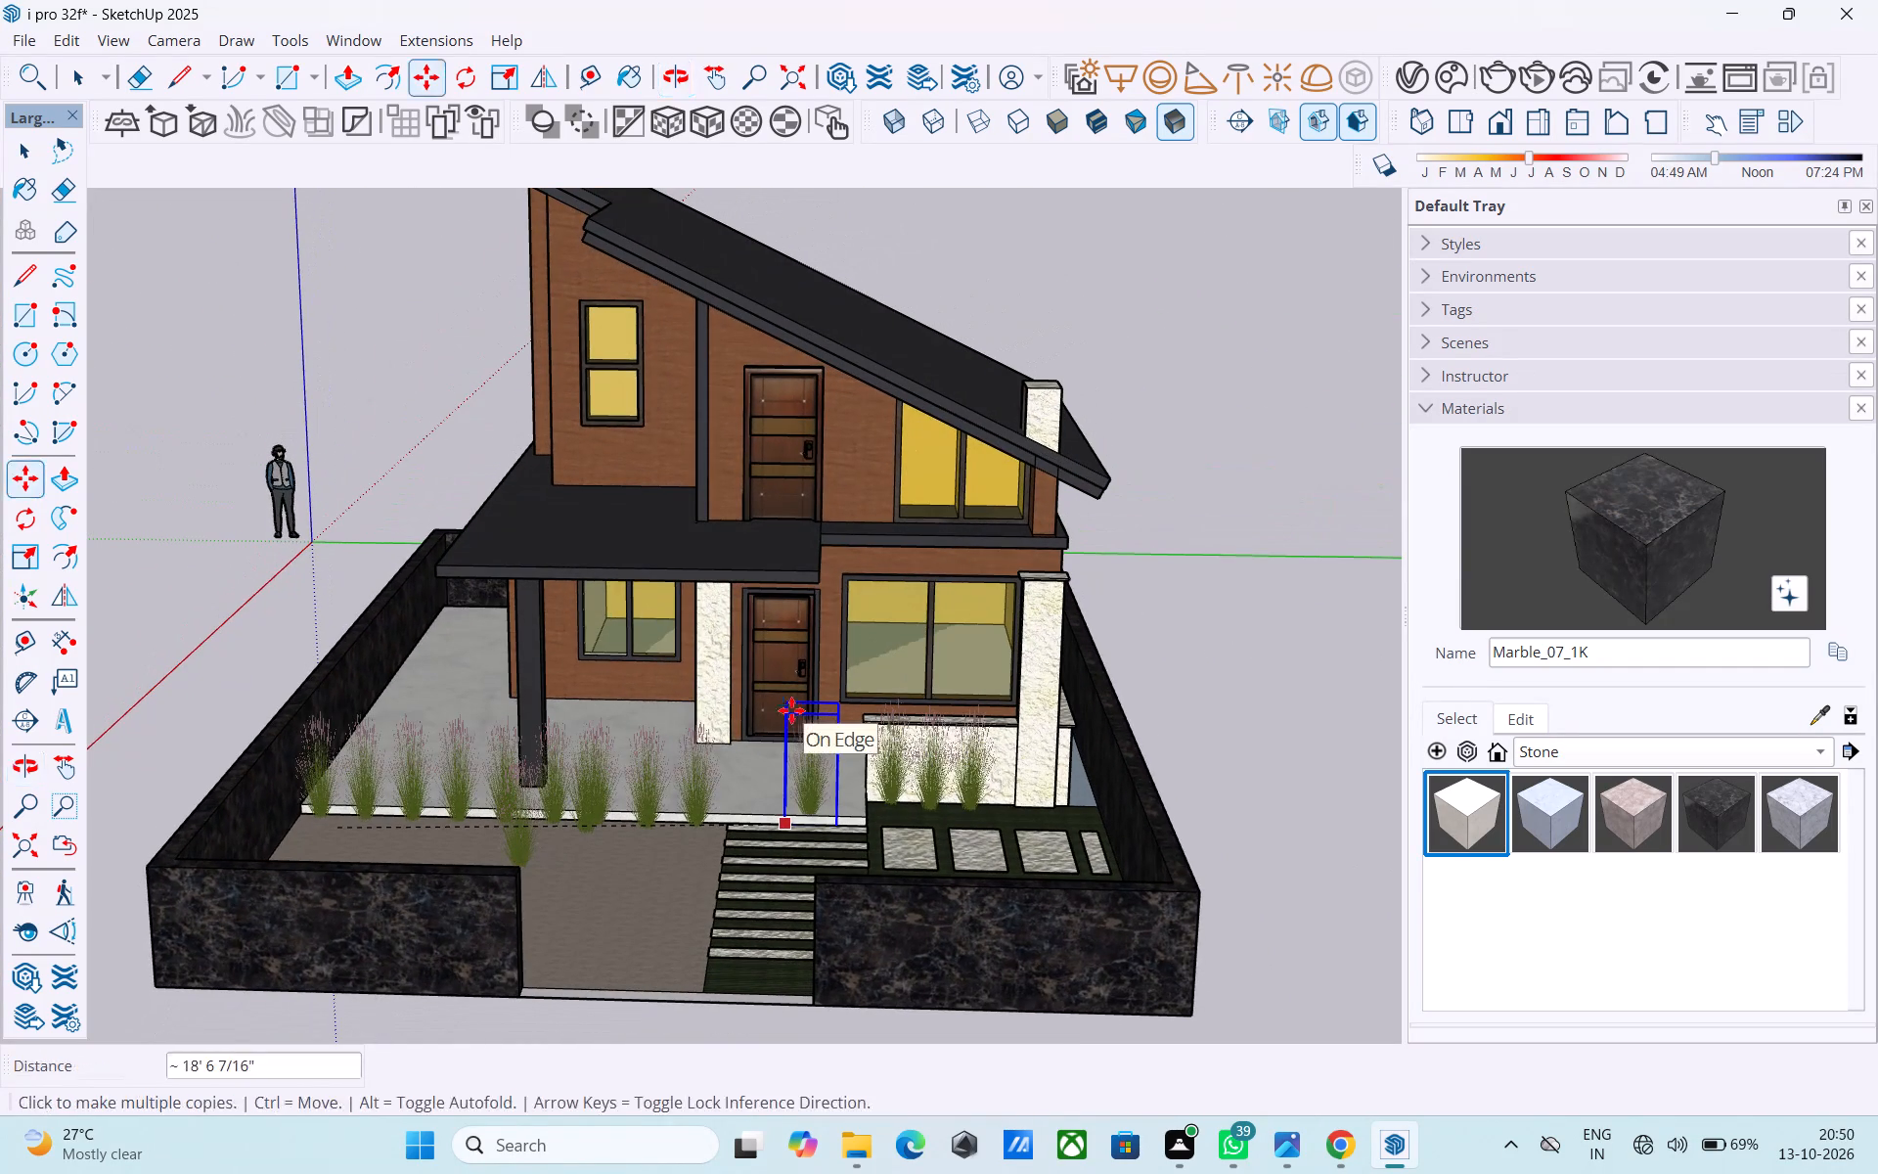
scroll(793, 711, "down", 6)
middle_click_drag(785, 724, 789, 849)
scroll(791, 859, "up", 5)
scroll(597, 801, "up", 6)
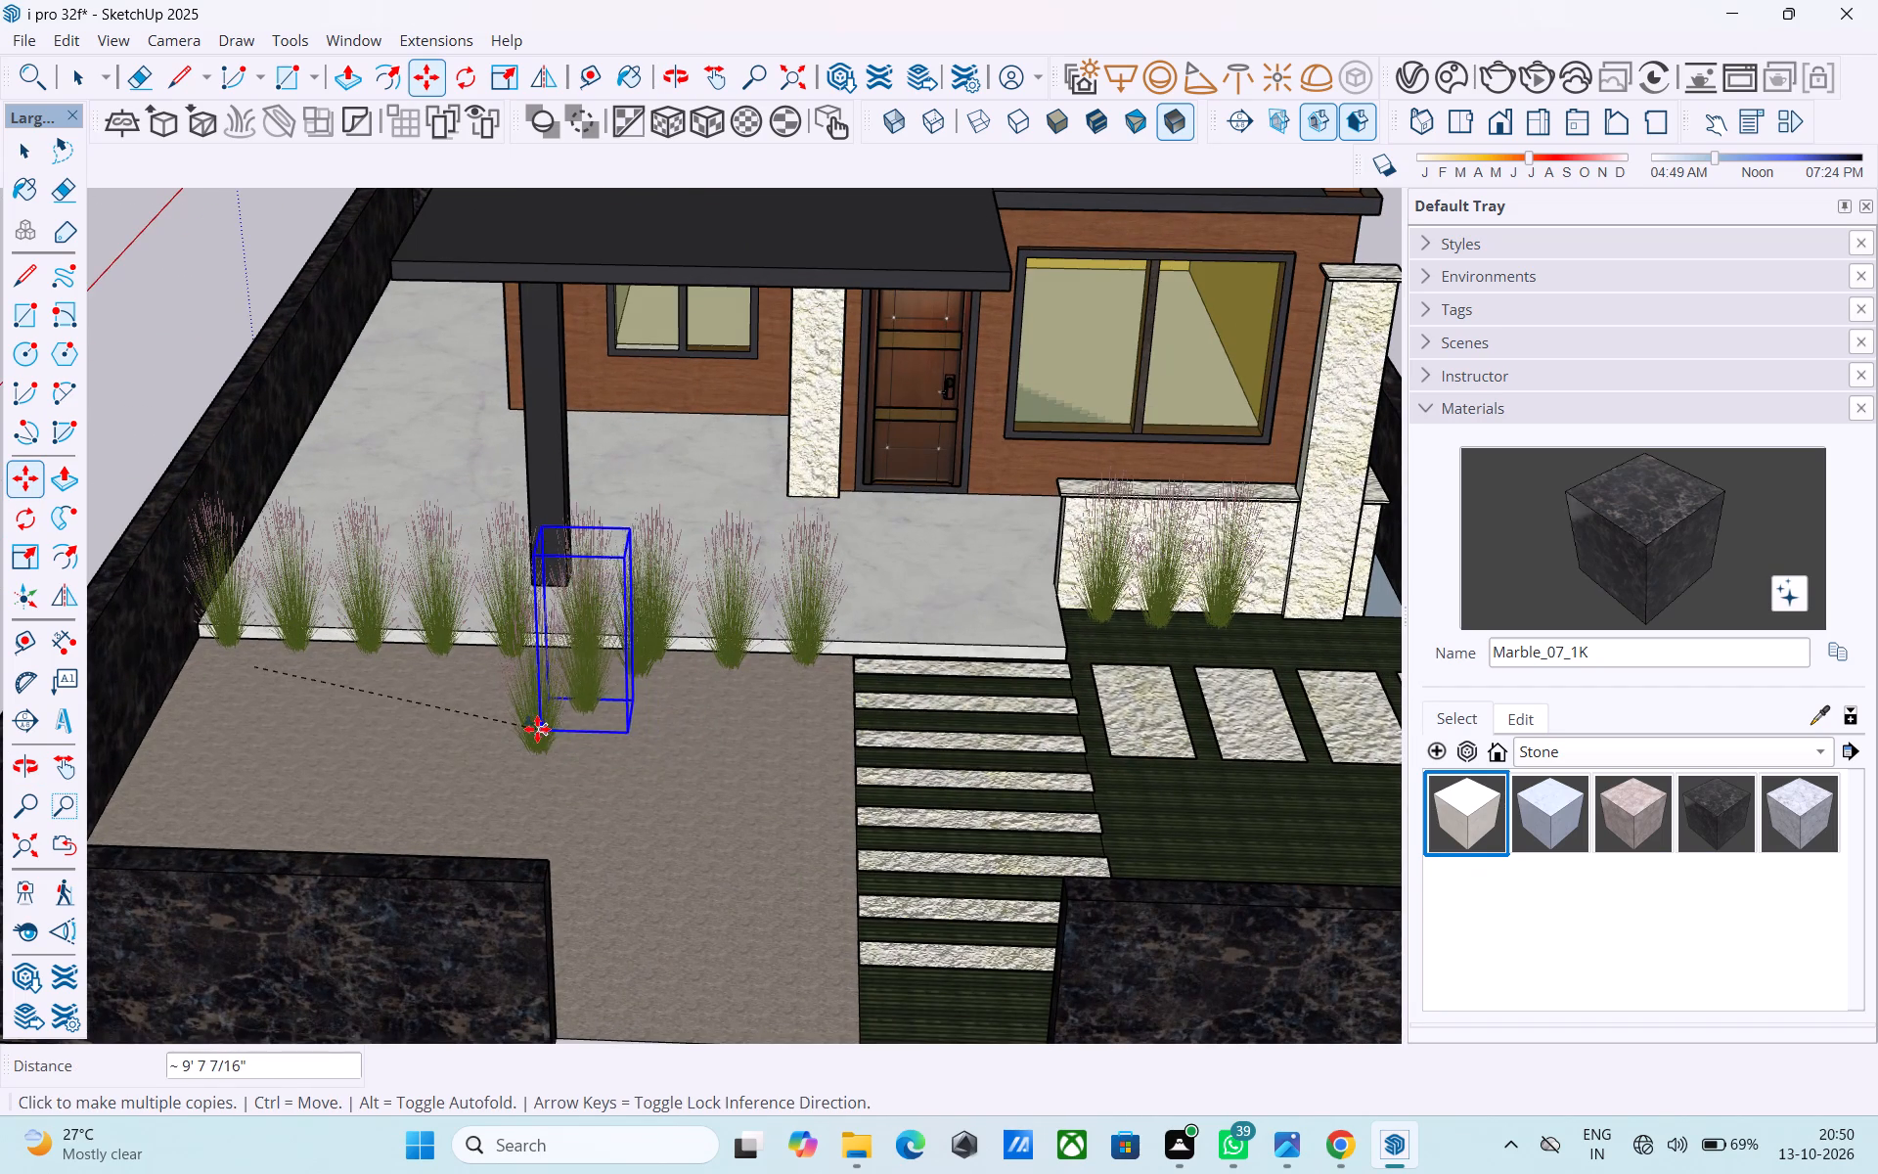
key("space")
left_click(537, 729)
key("Delete")
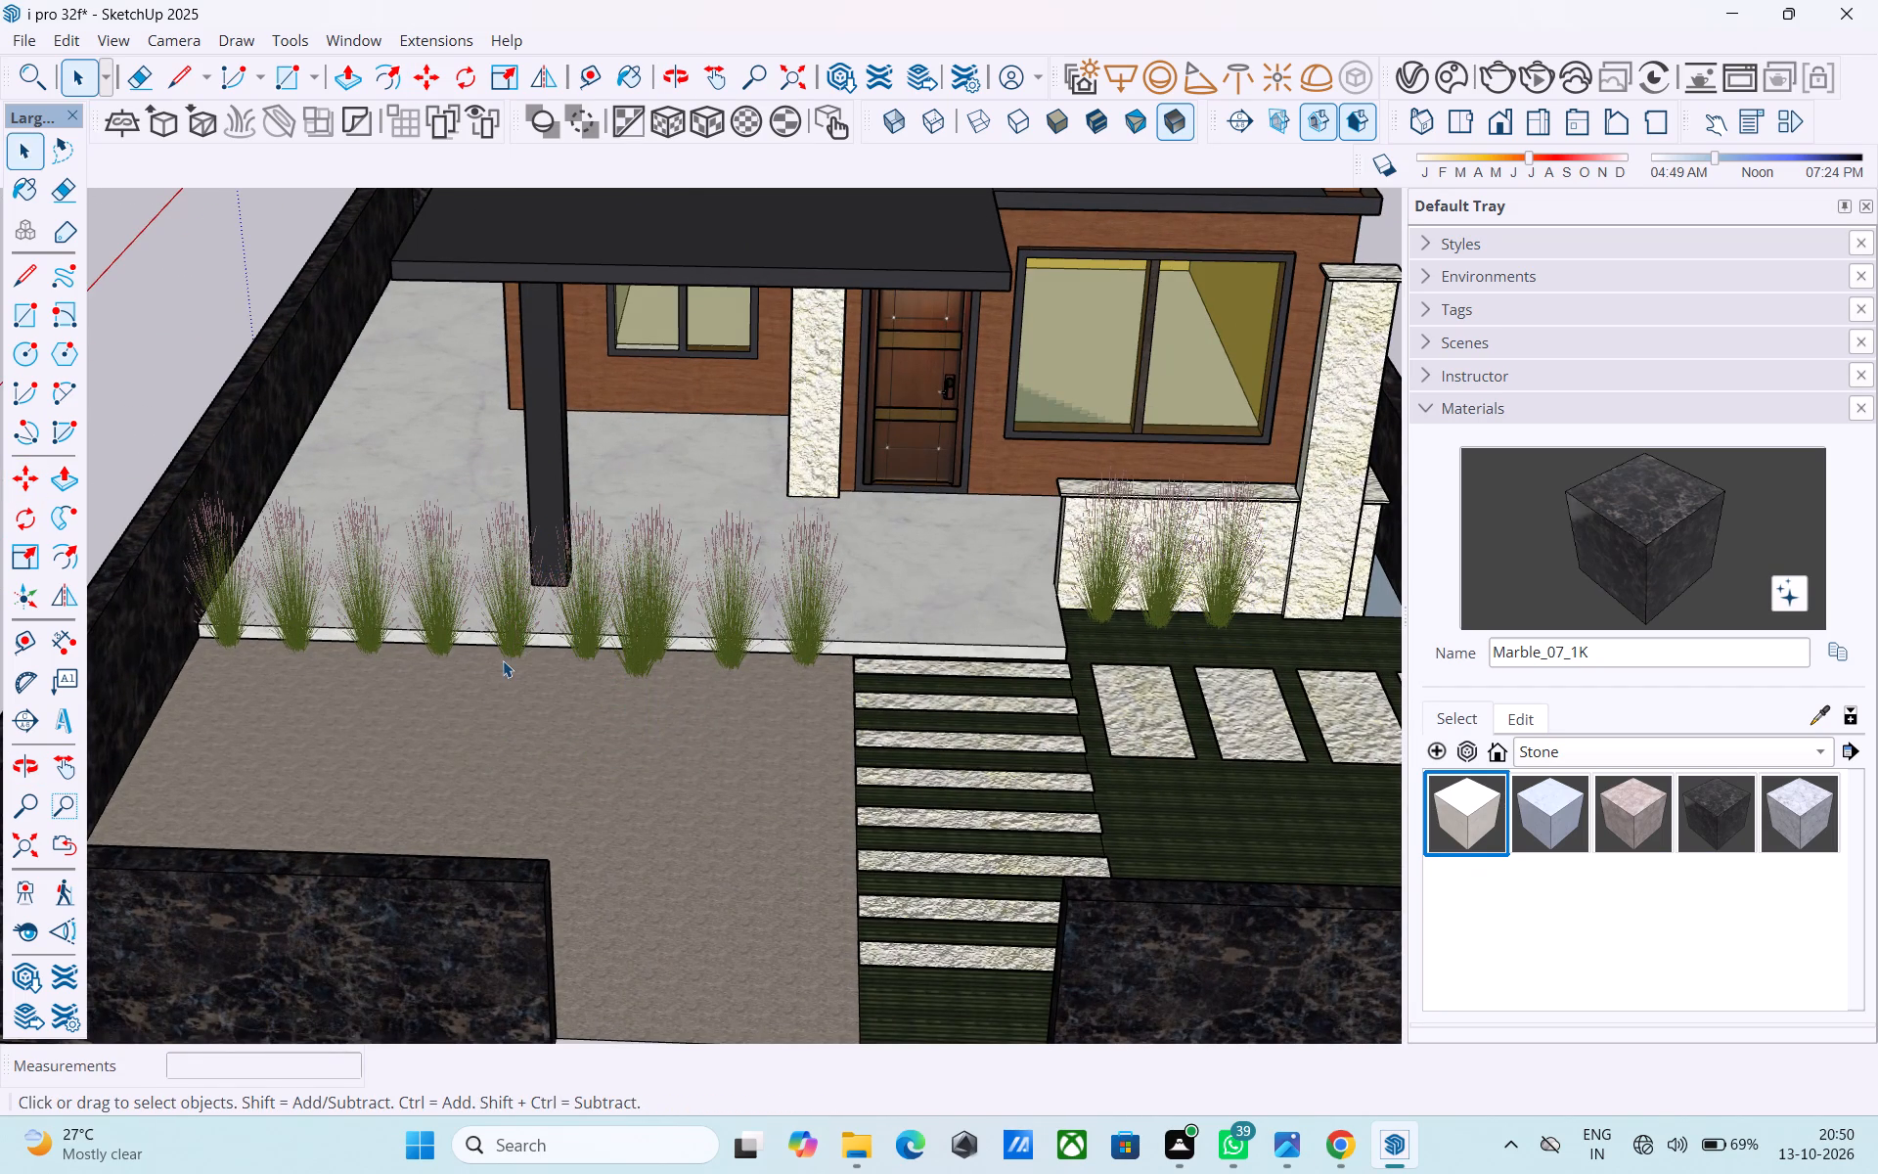
left_click(655, 668)
key("Delete")
Save the model and purge its unused items.
scroll(642, 678, "down", 5)
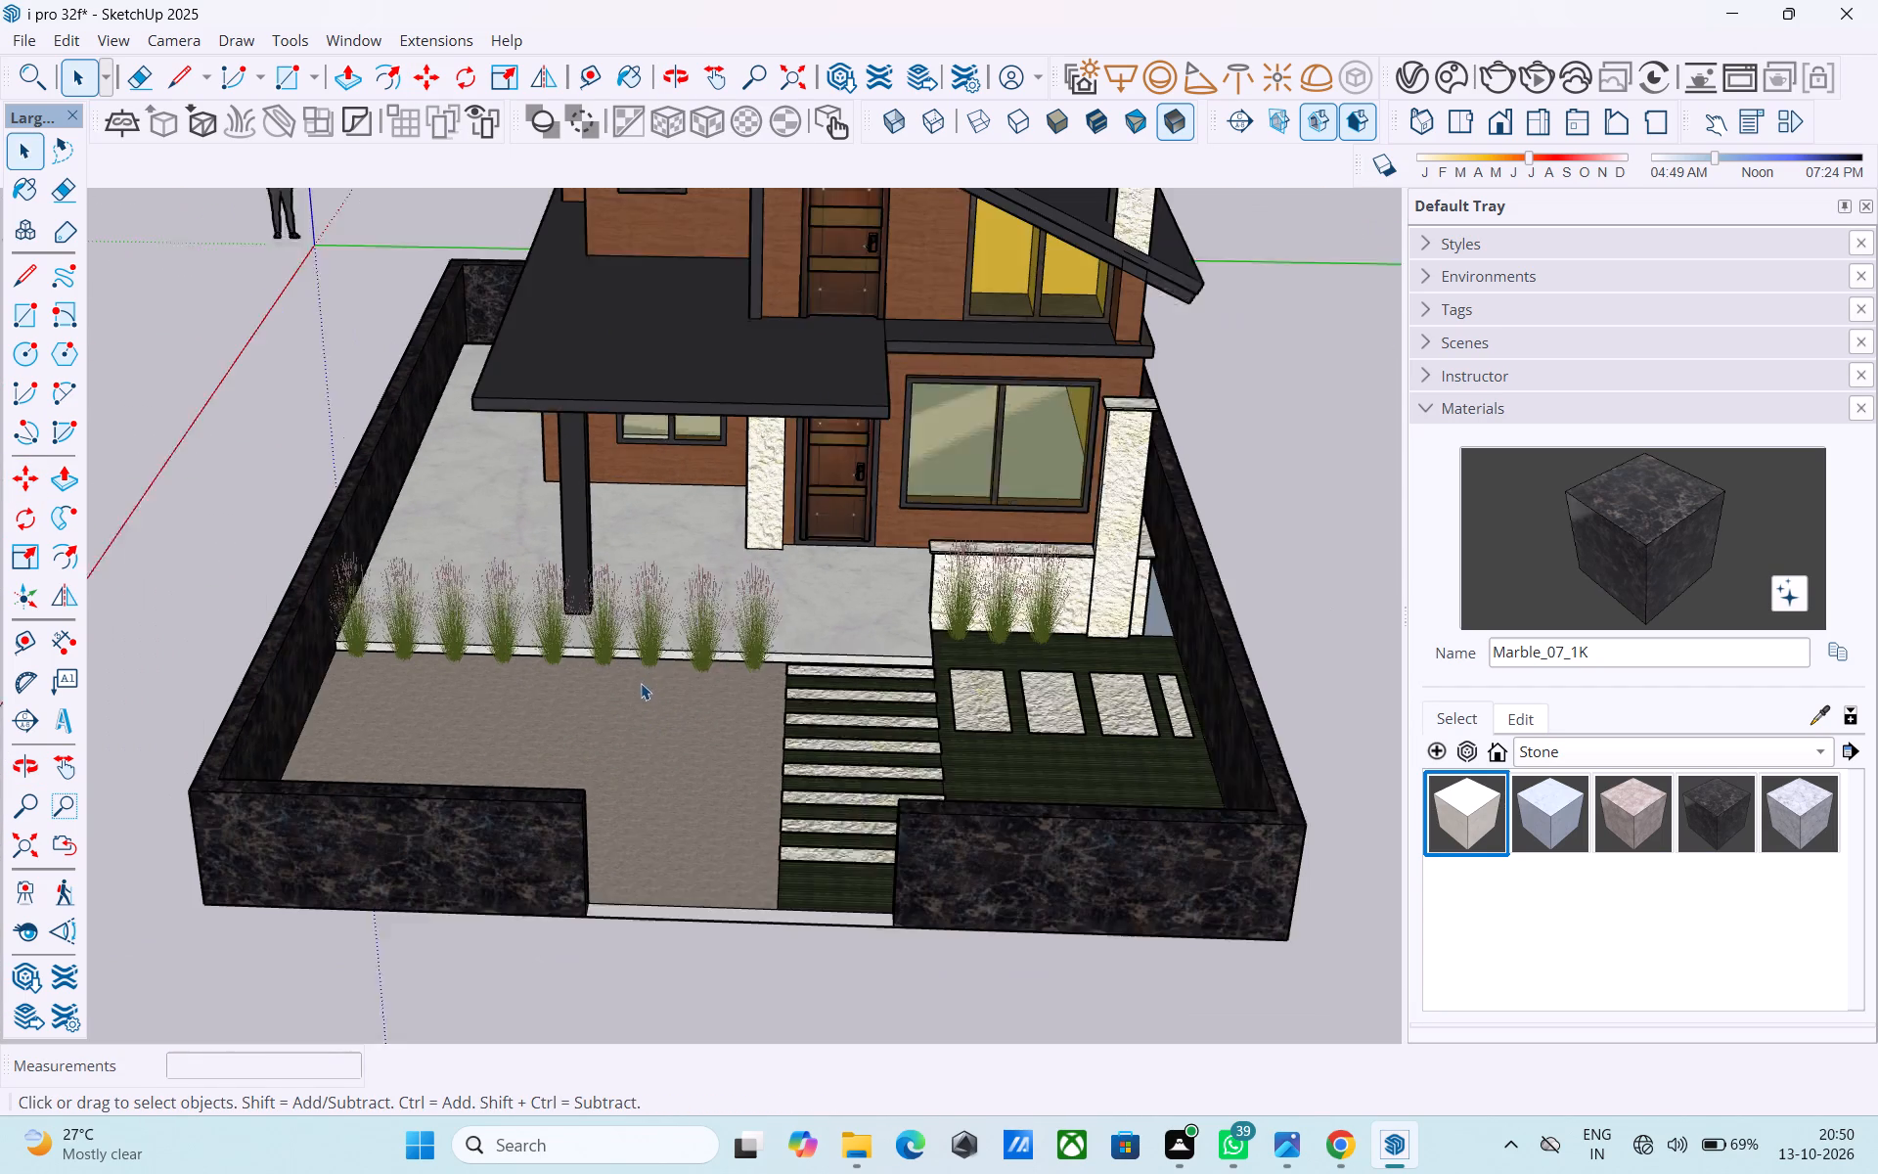
middle_click(636, 685)
key("ctrl+s")
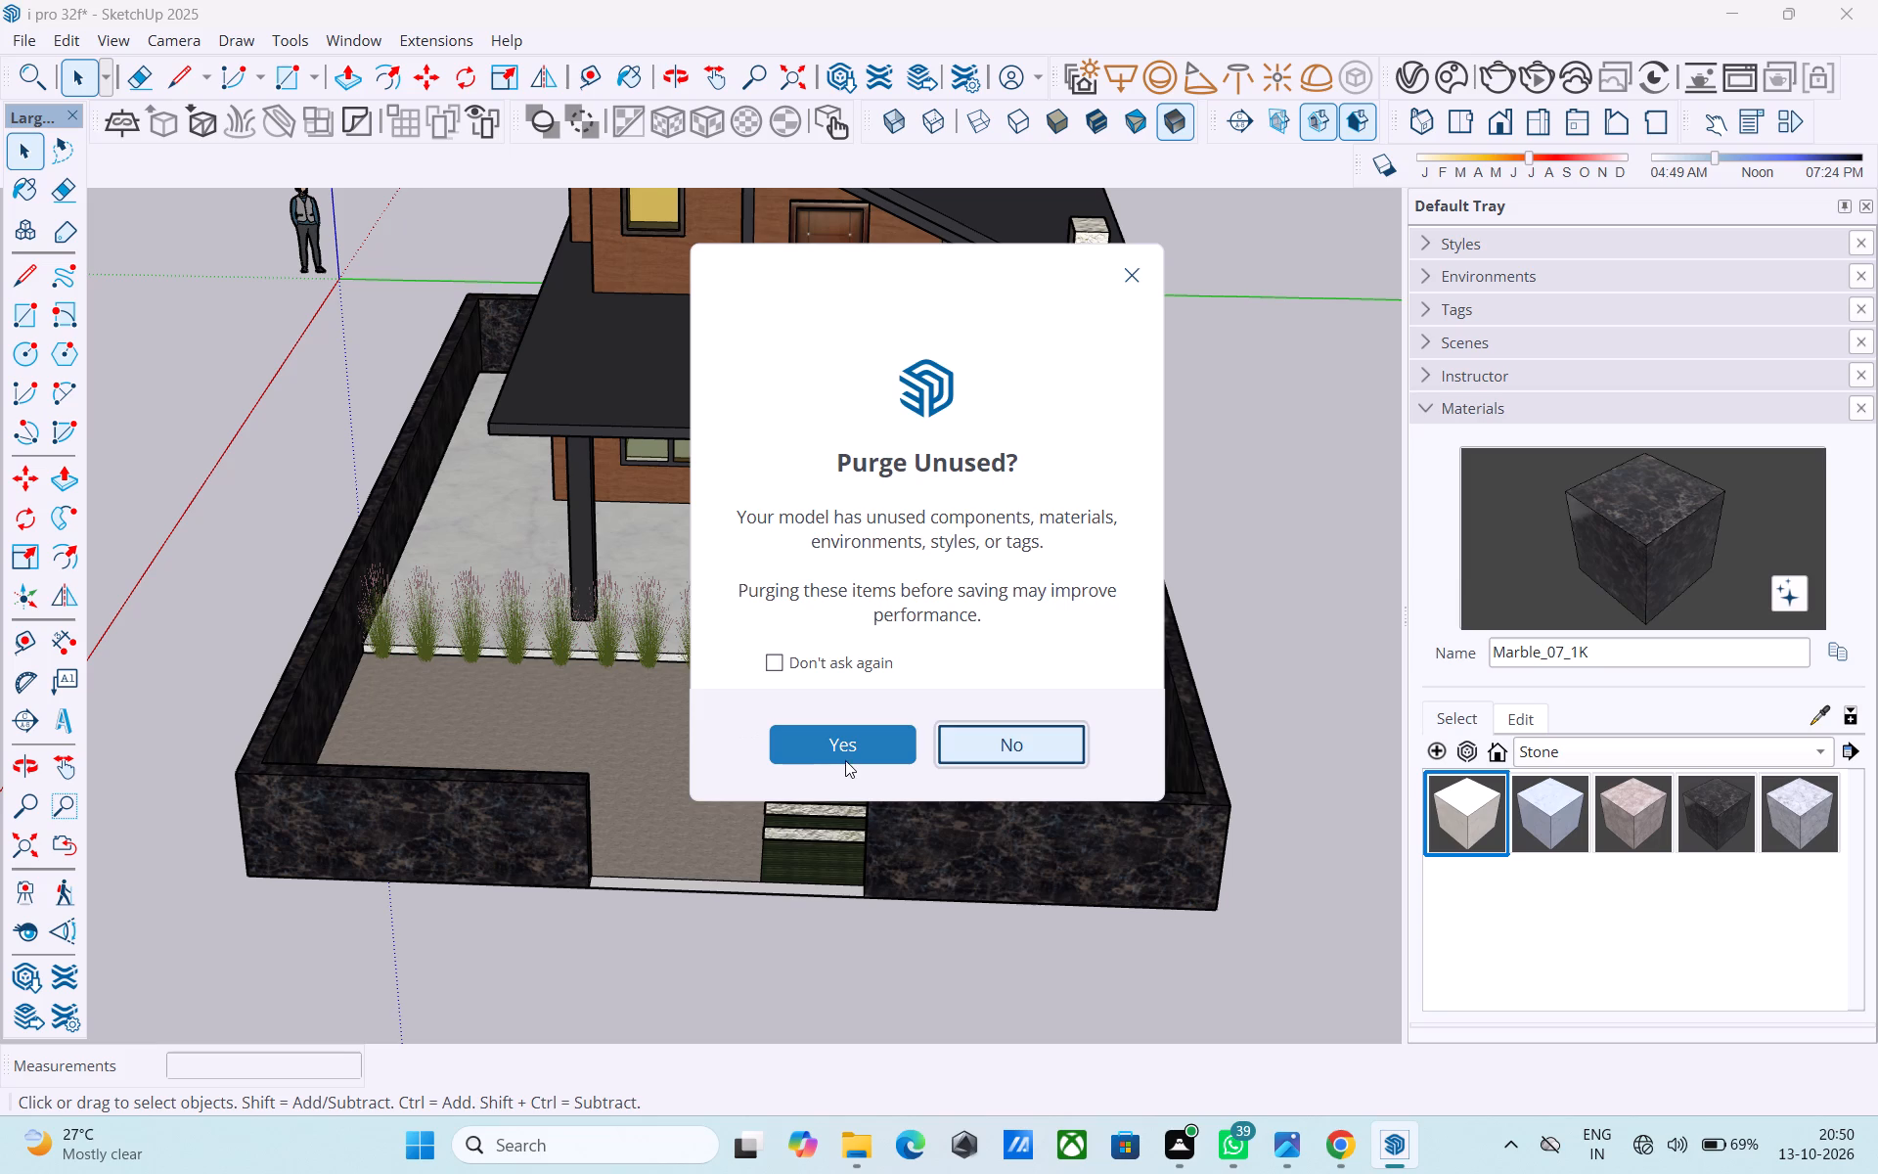
left_click(845, 760)
Examine the Marble_07_1K material's texture size, opacity, metalness, roughness, normal and ambient occlusion settings.
scroll(845, 760, "down", 5)
middle_click_drag(842, 763, 973, 547)
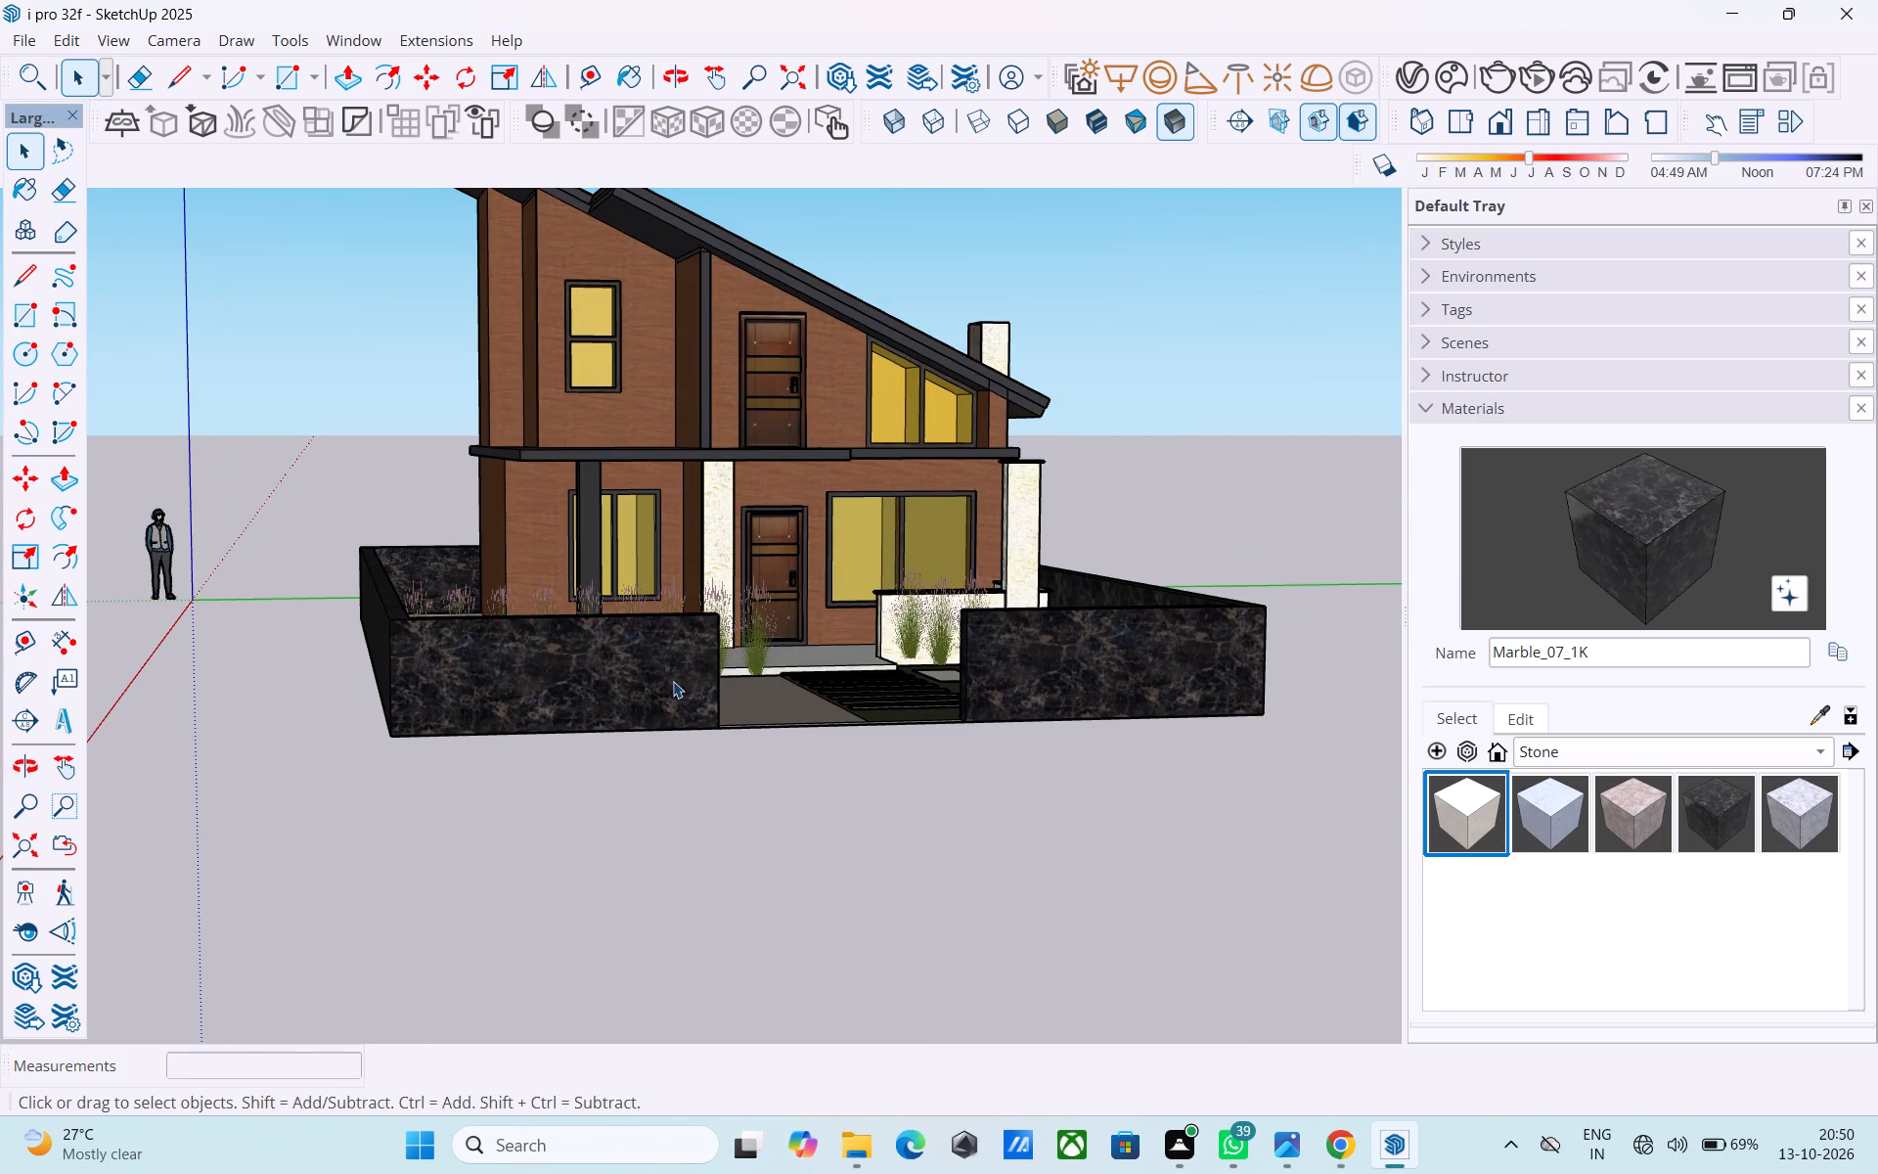
middle_click(670, 682)
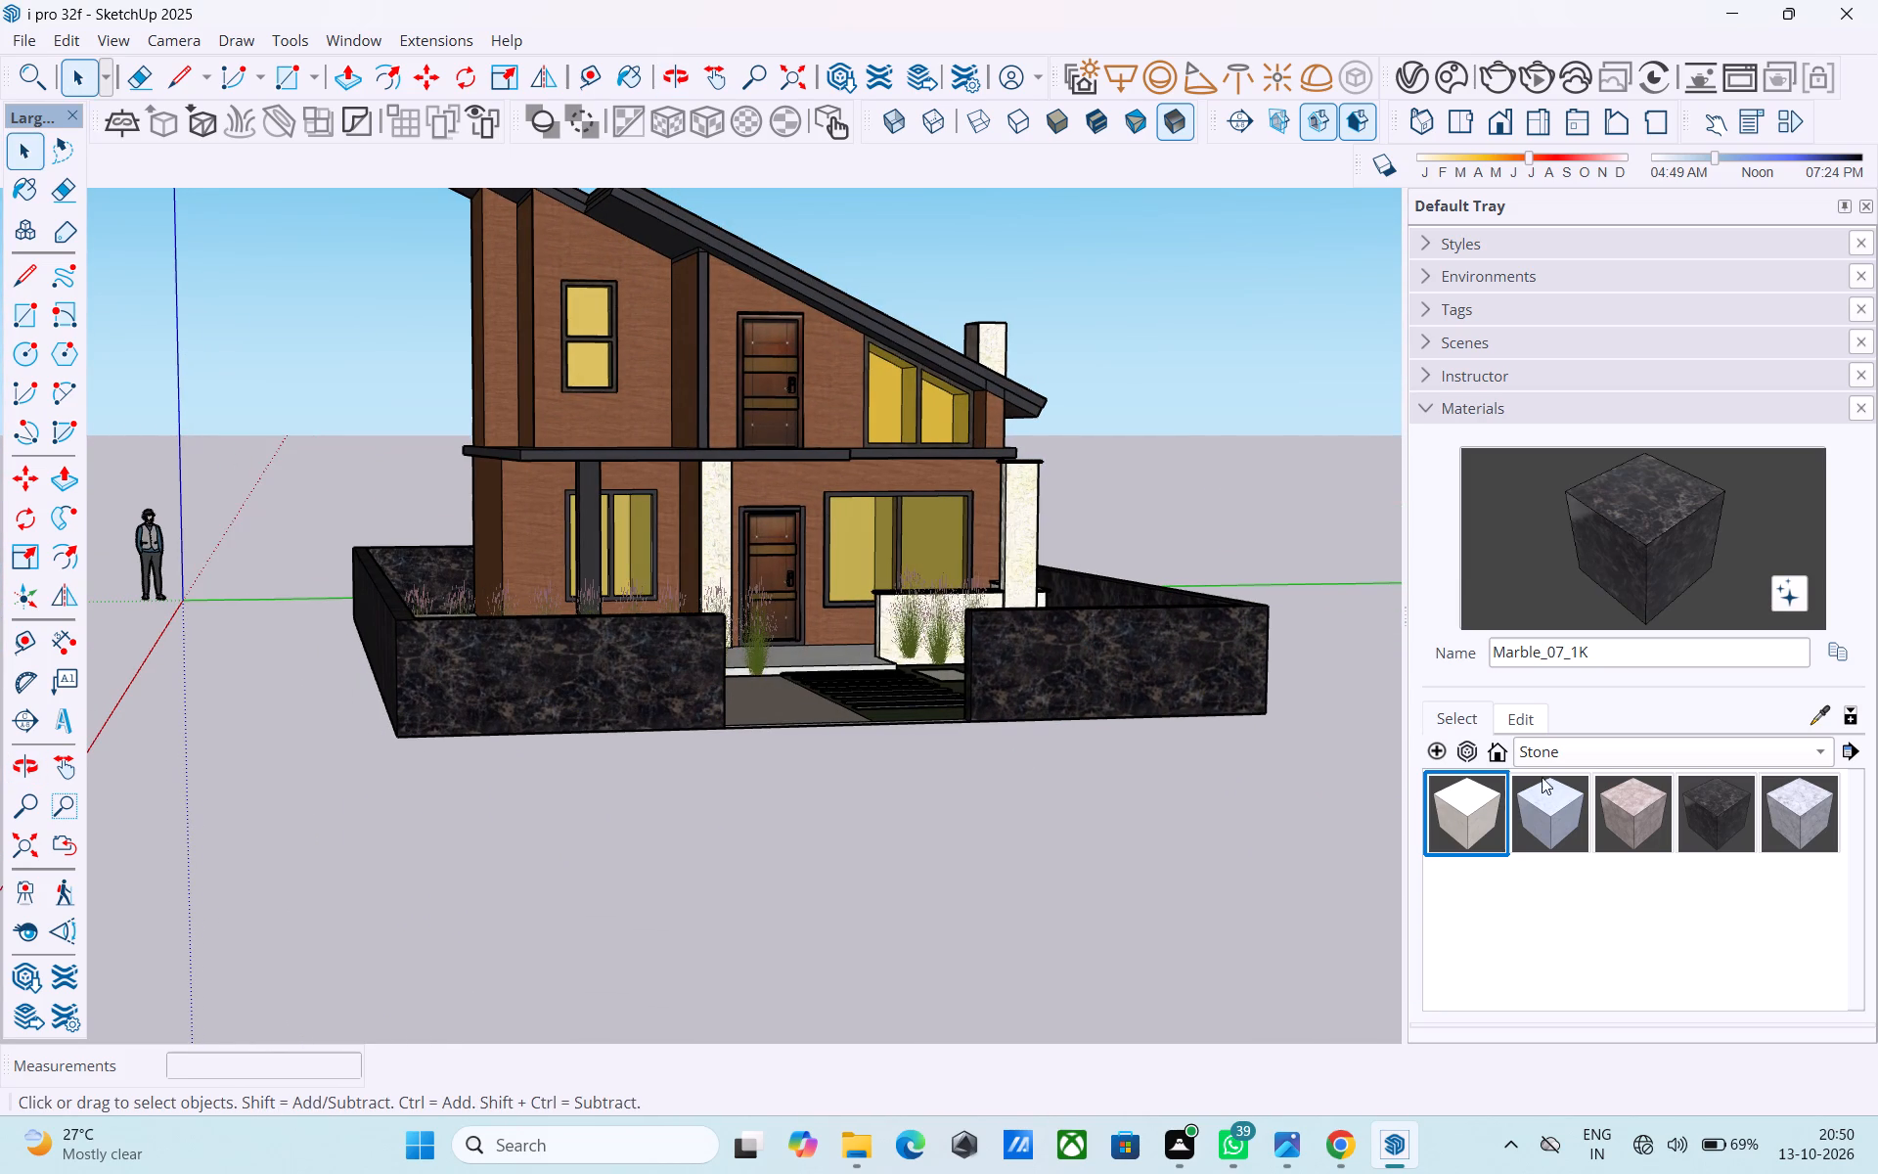
left_click(1520, 727)
scroll(1517, 769, "down", 5)
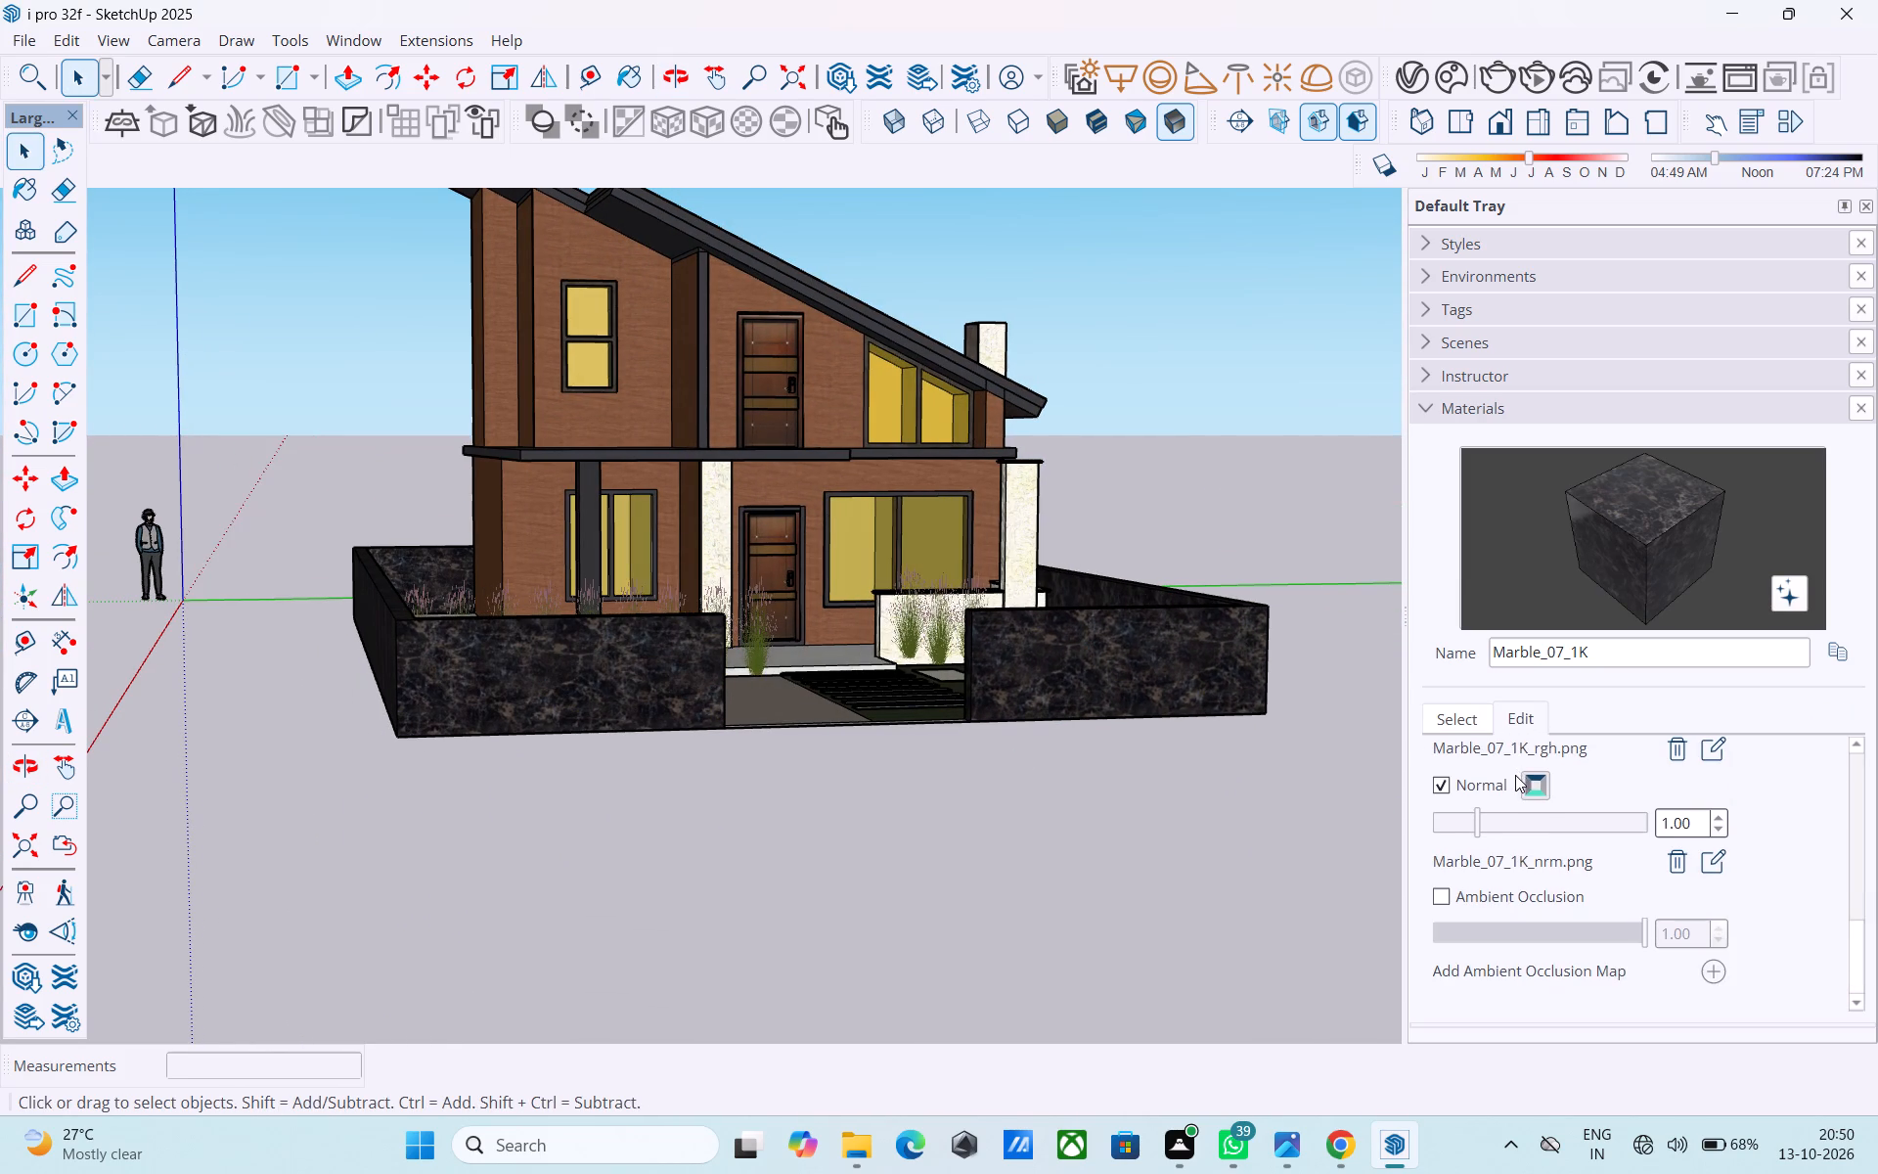
scroll(1515, 775, "up", 8)
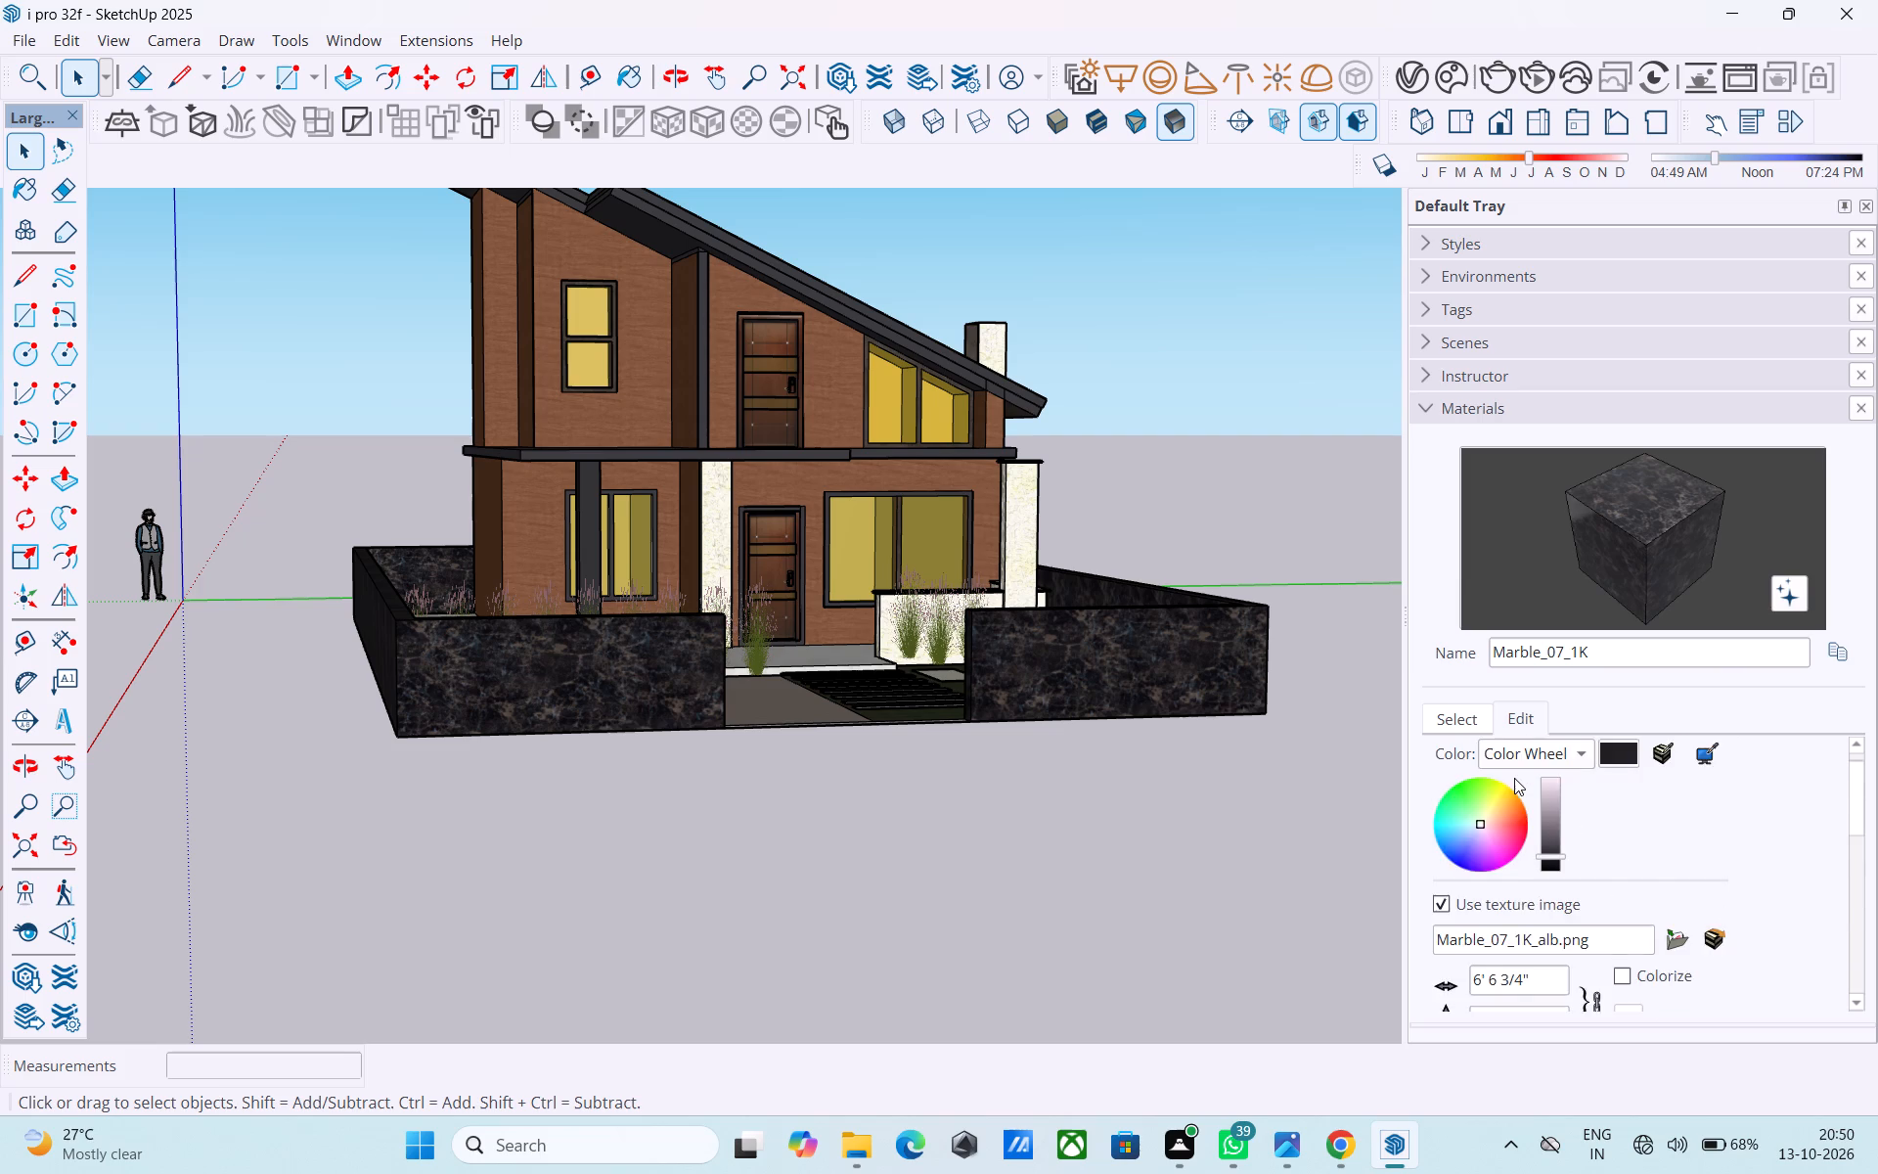
scroll(1513, 779, "down", 4)
scroll(1511, 837, "up", 1)
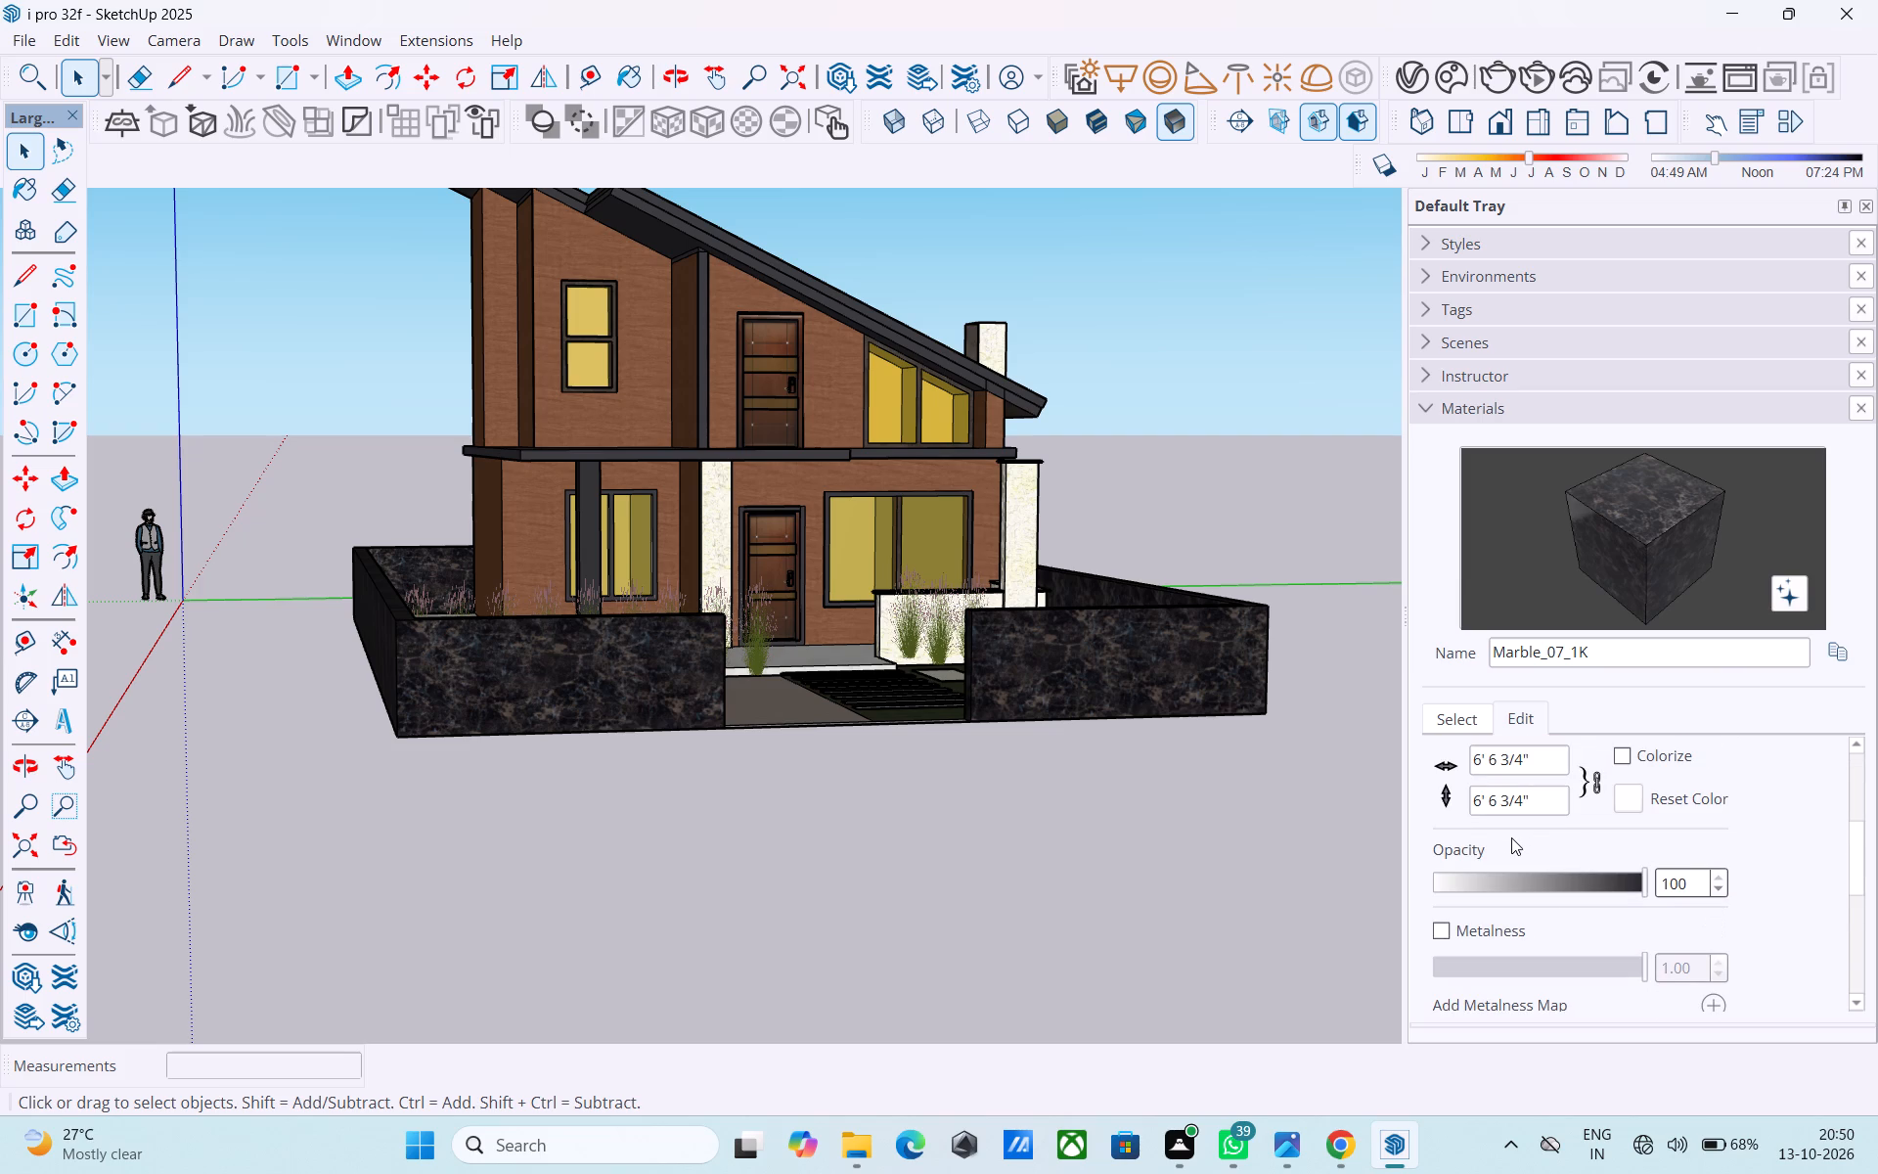
scroll(1511, 837, "down", 3)
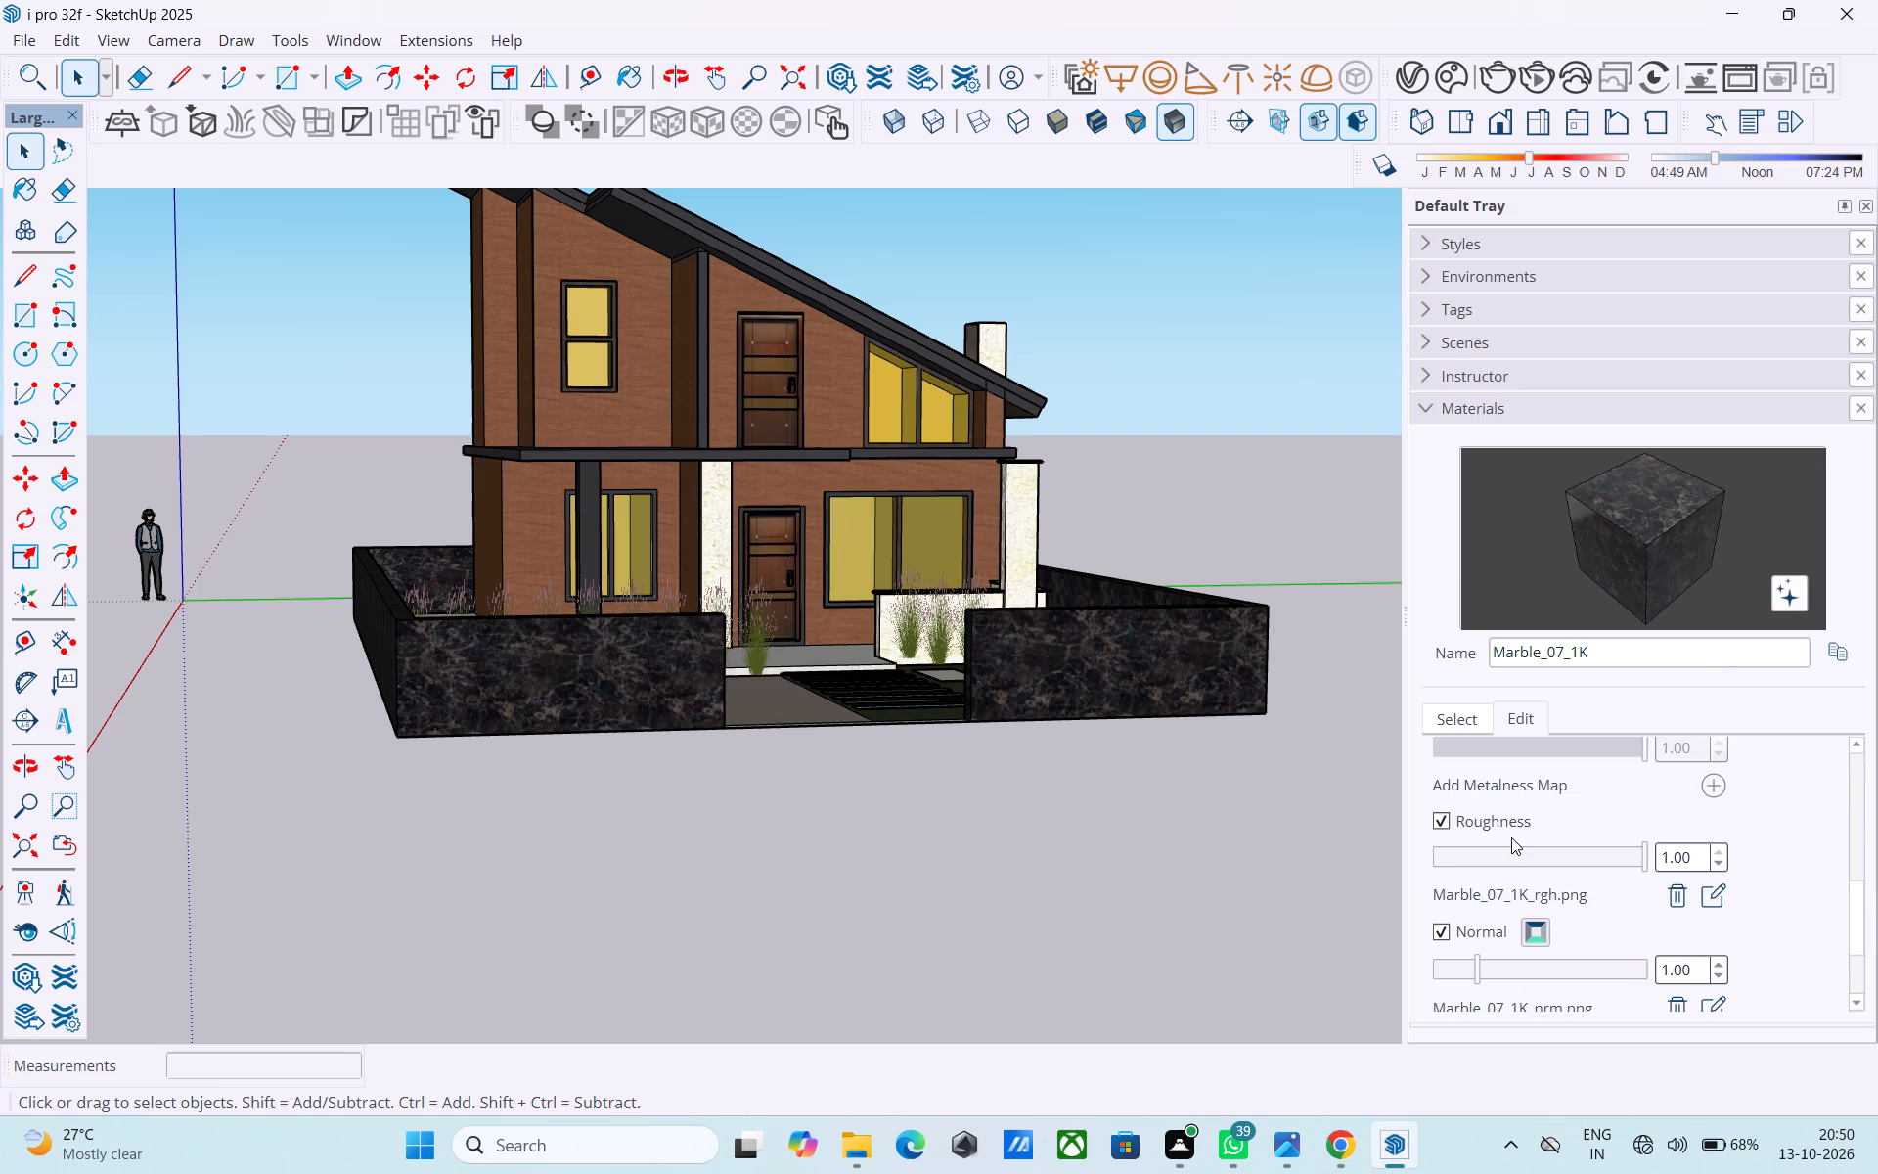
scroll(1512, 896, "down", 1)
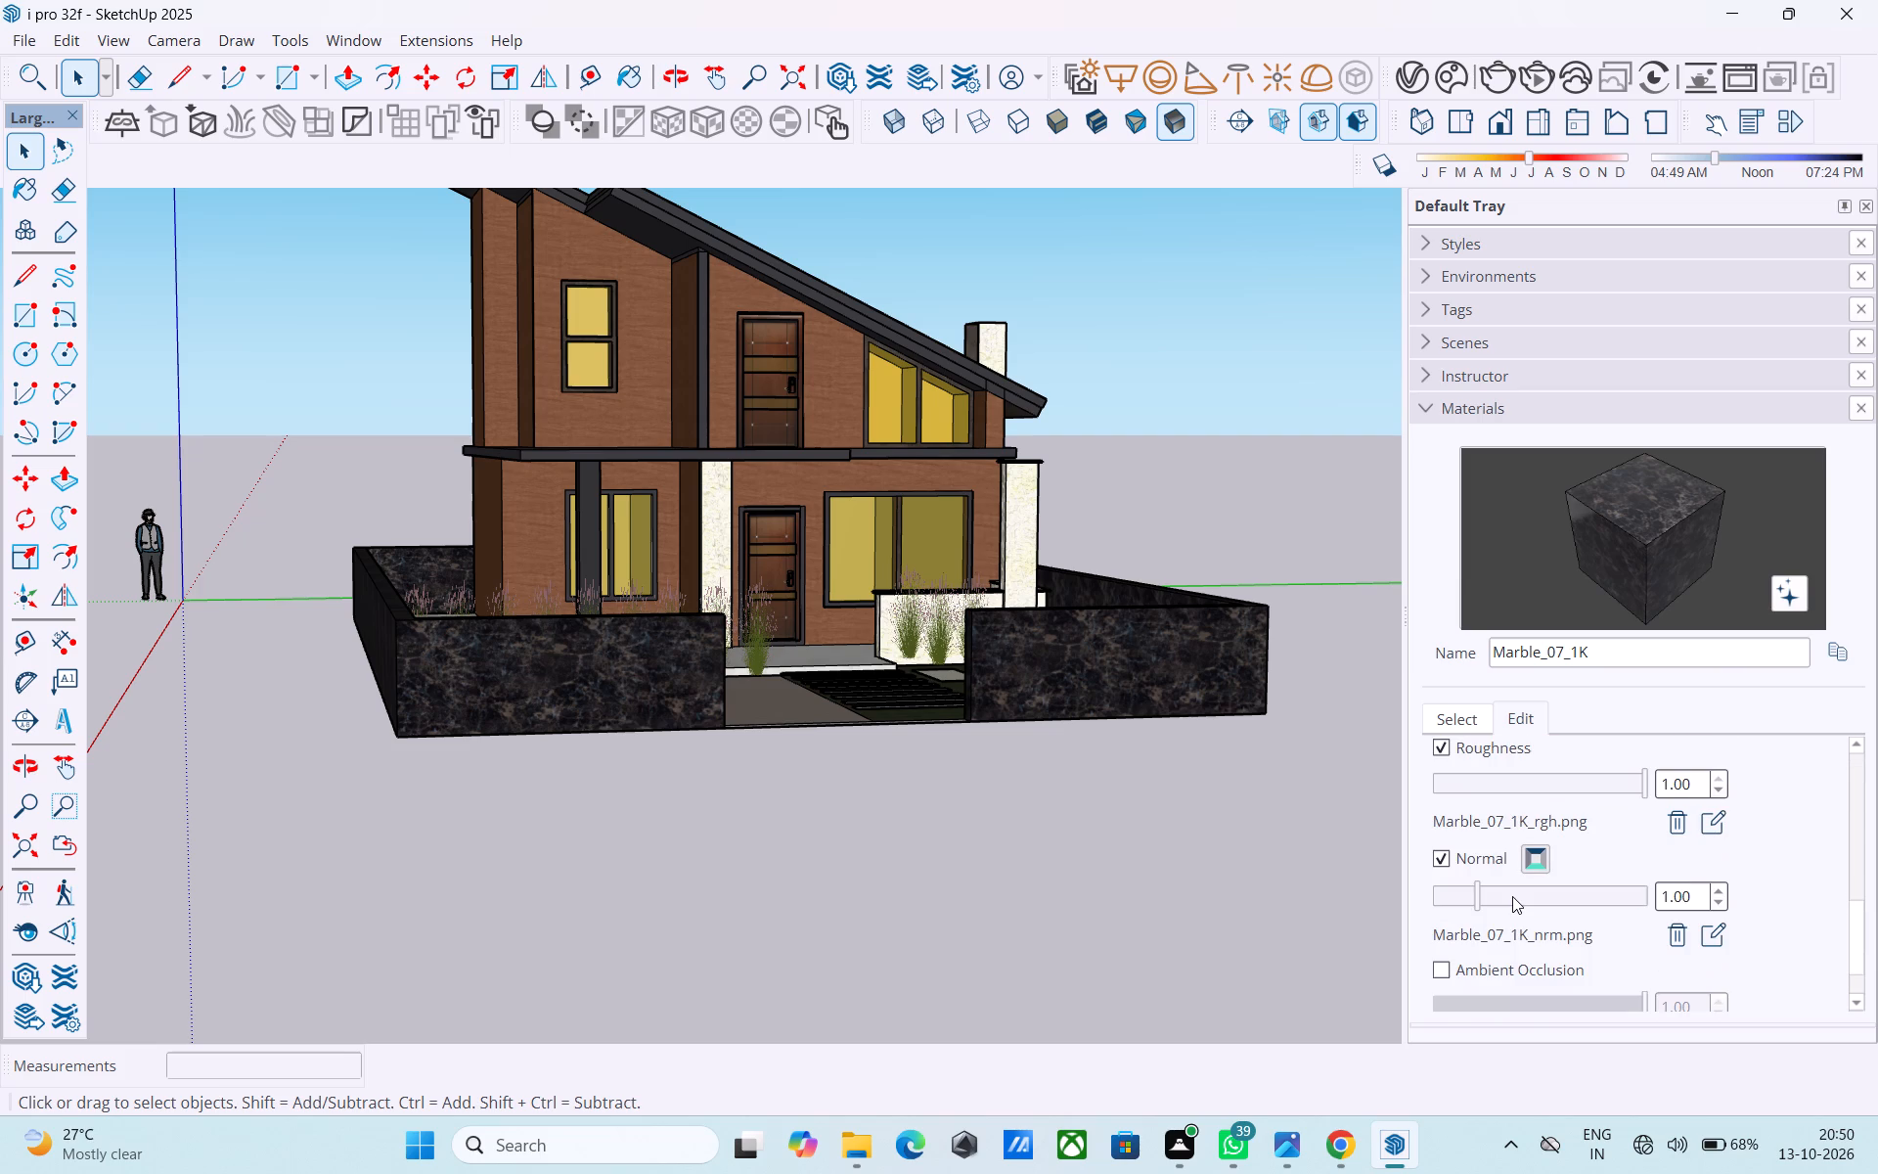
scroll(1512, 896, "down", 2)
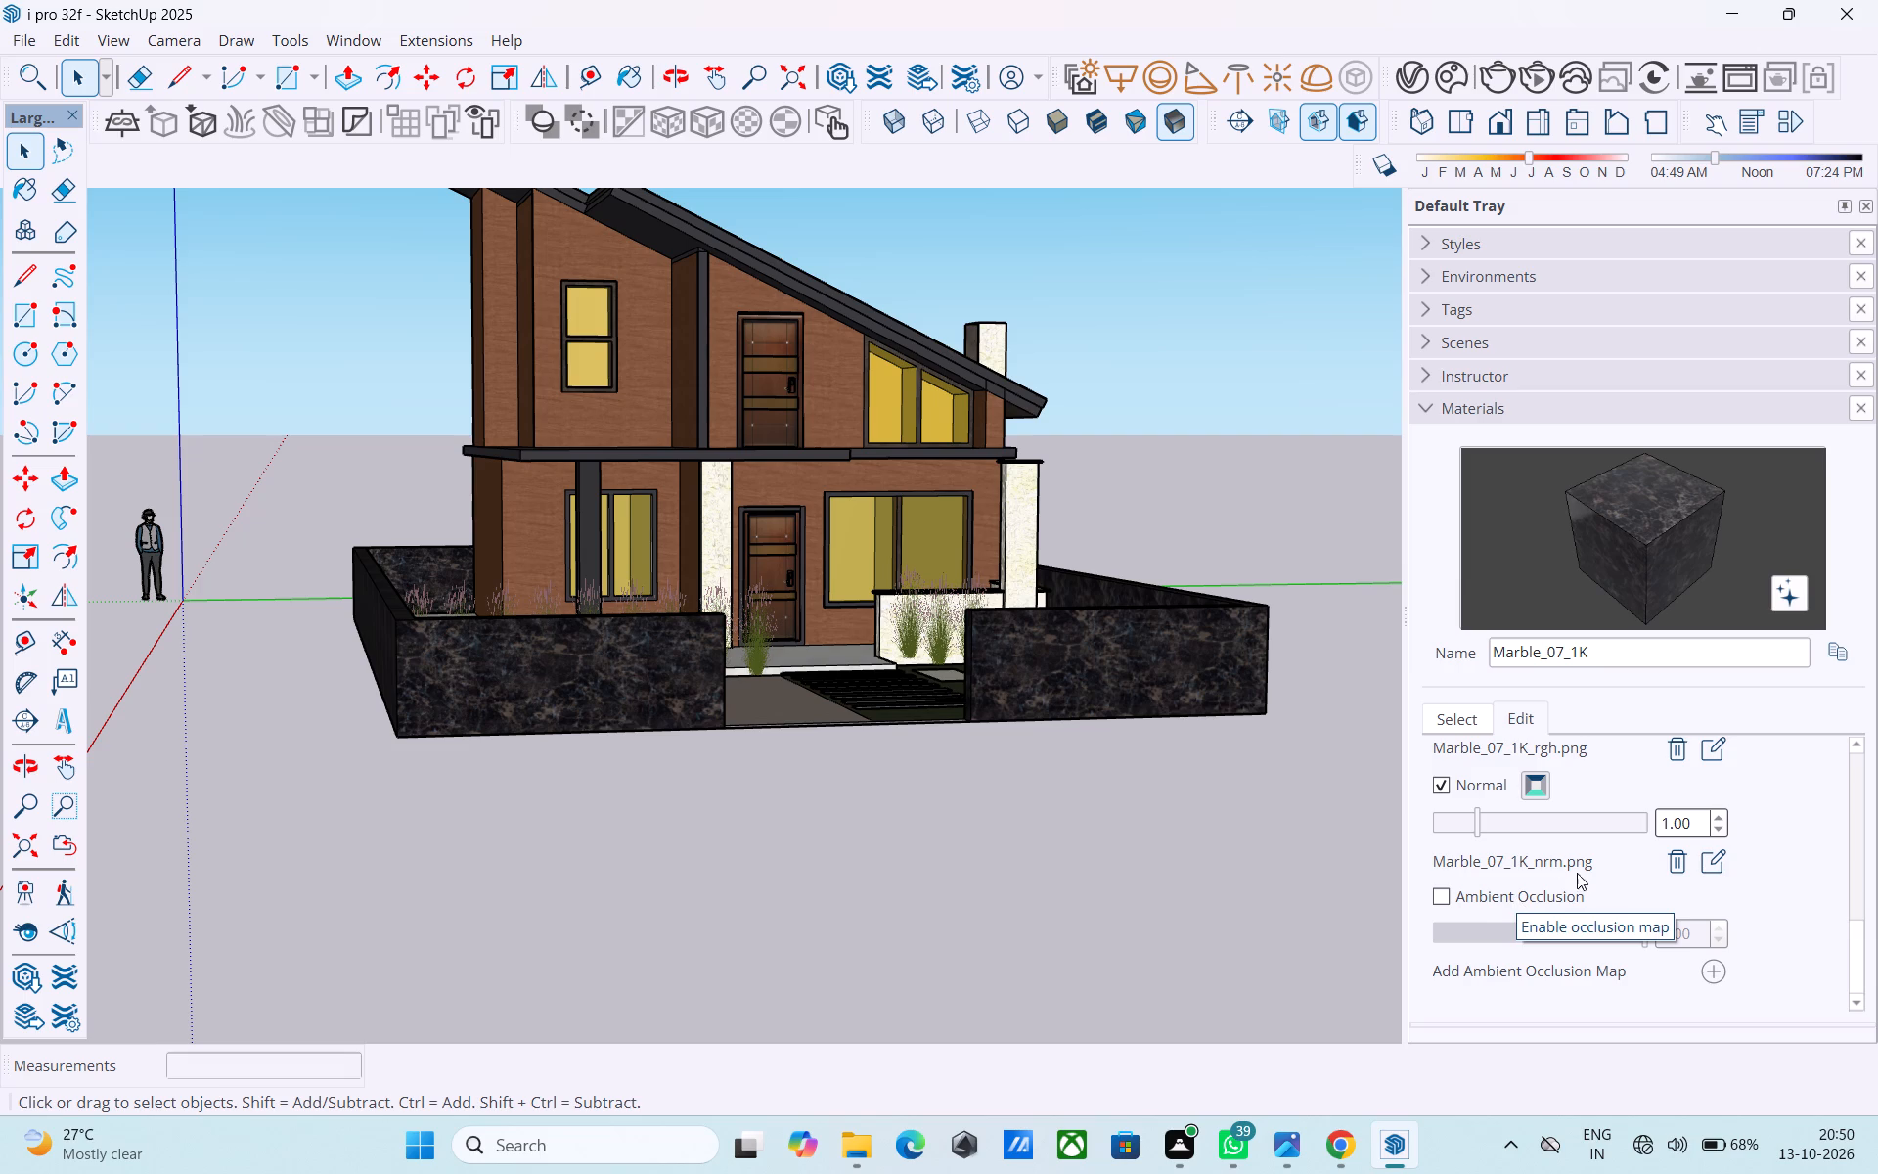
Examine the house front, the planted grass clumps and the striped stone path from several angles.
key("space")
scroll(1020, 654, "down", 3)
middle_click_drag(1014, 653, 852, 757)
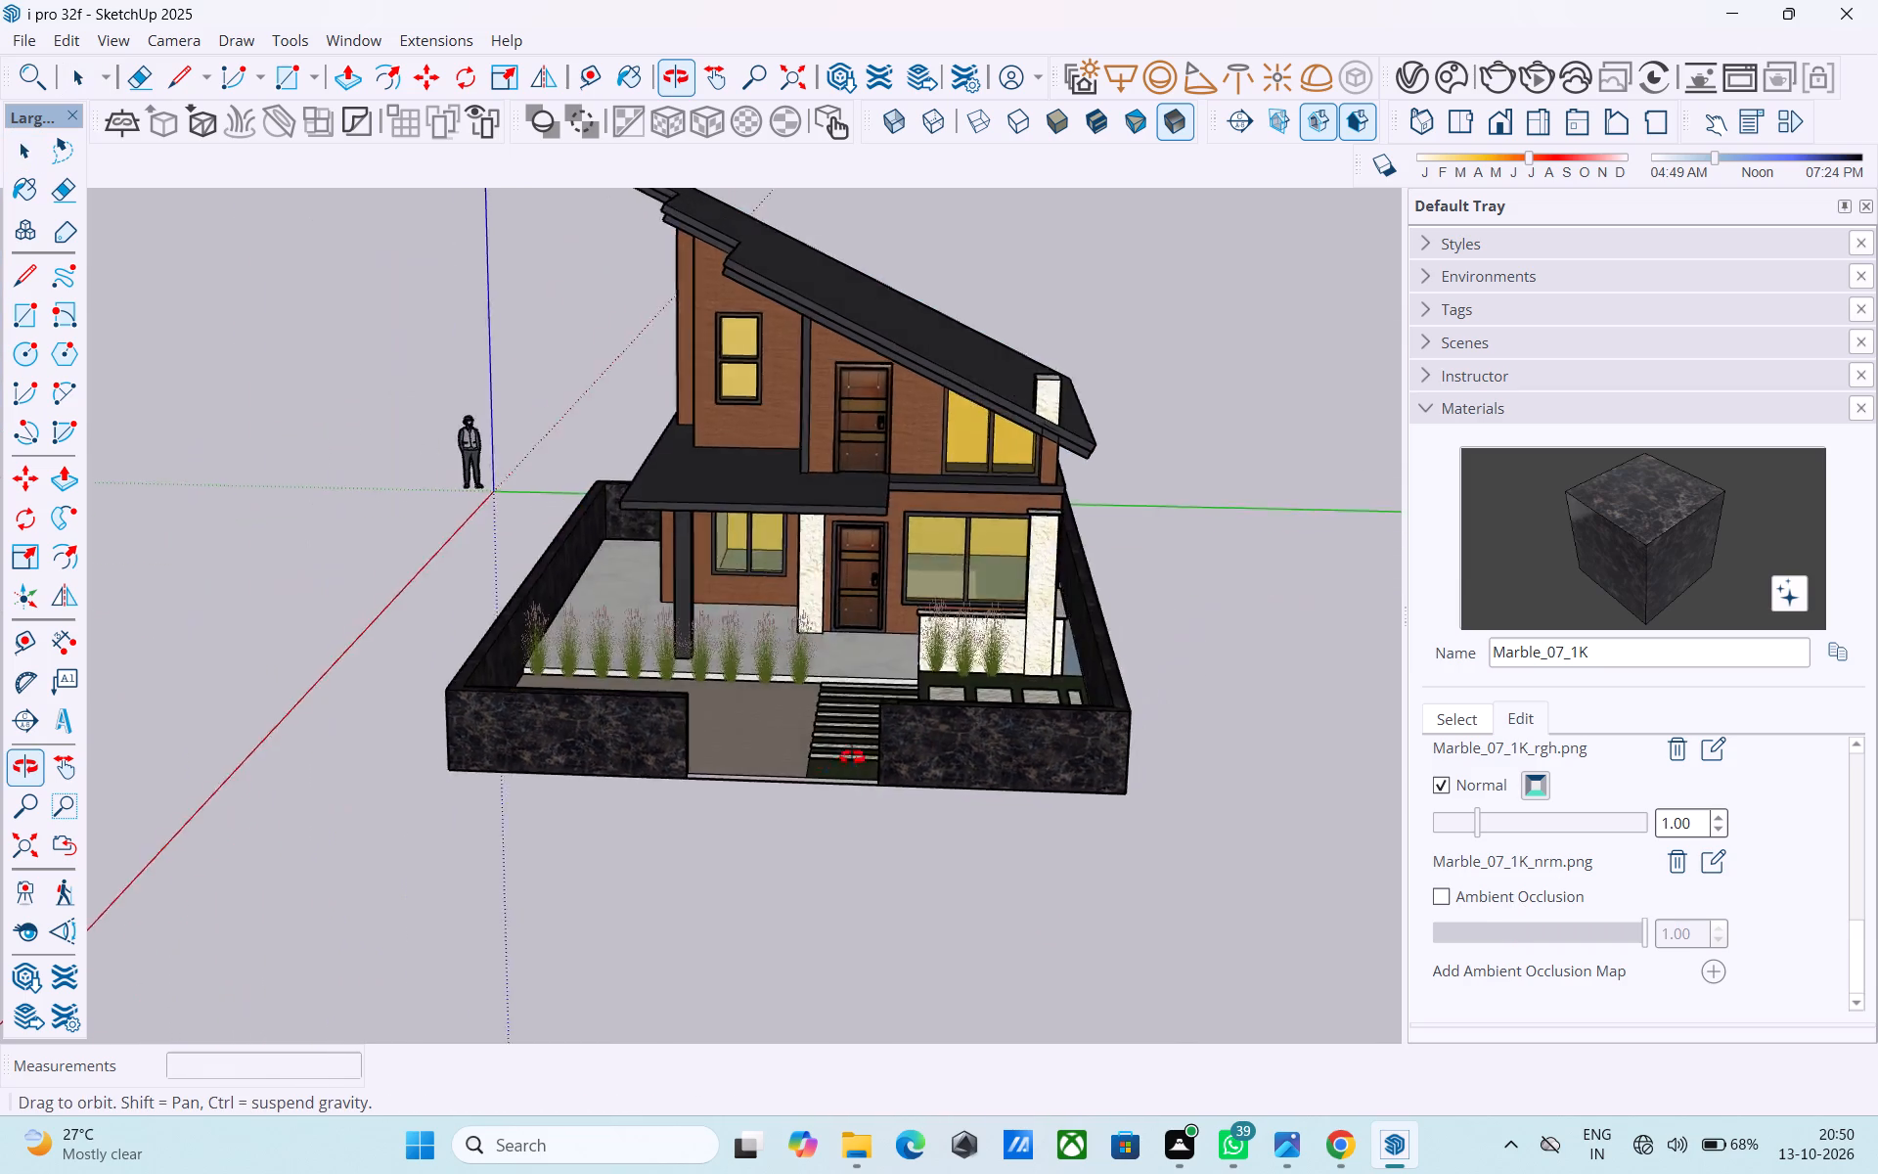
middle_click_drag(852, 757, 961, 689)
middle_click_drag(958, 724, 949, 785)
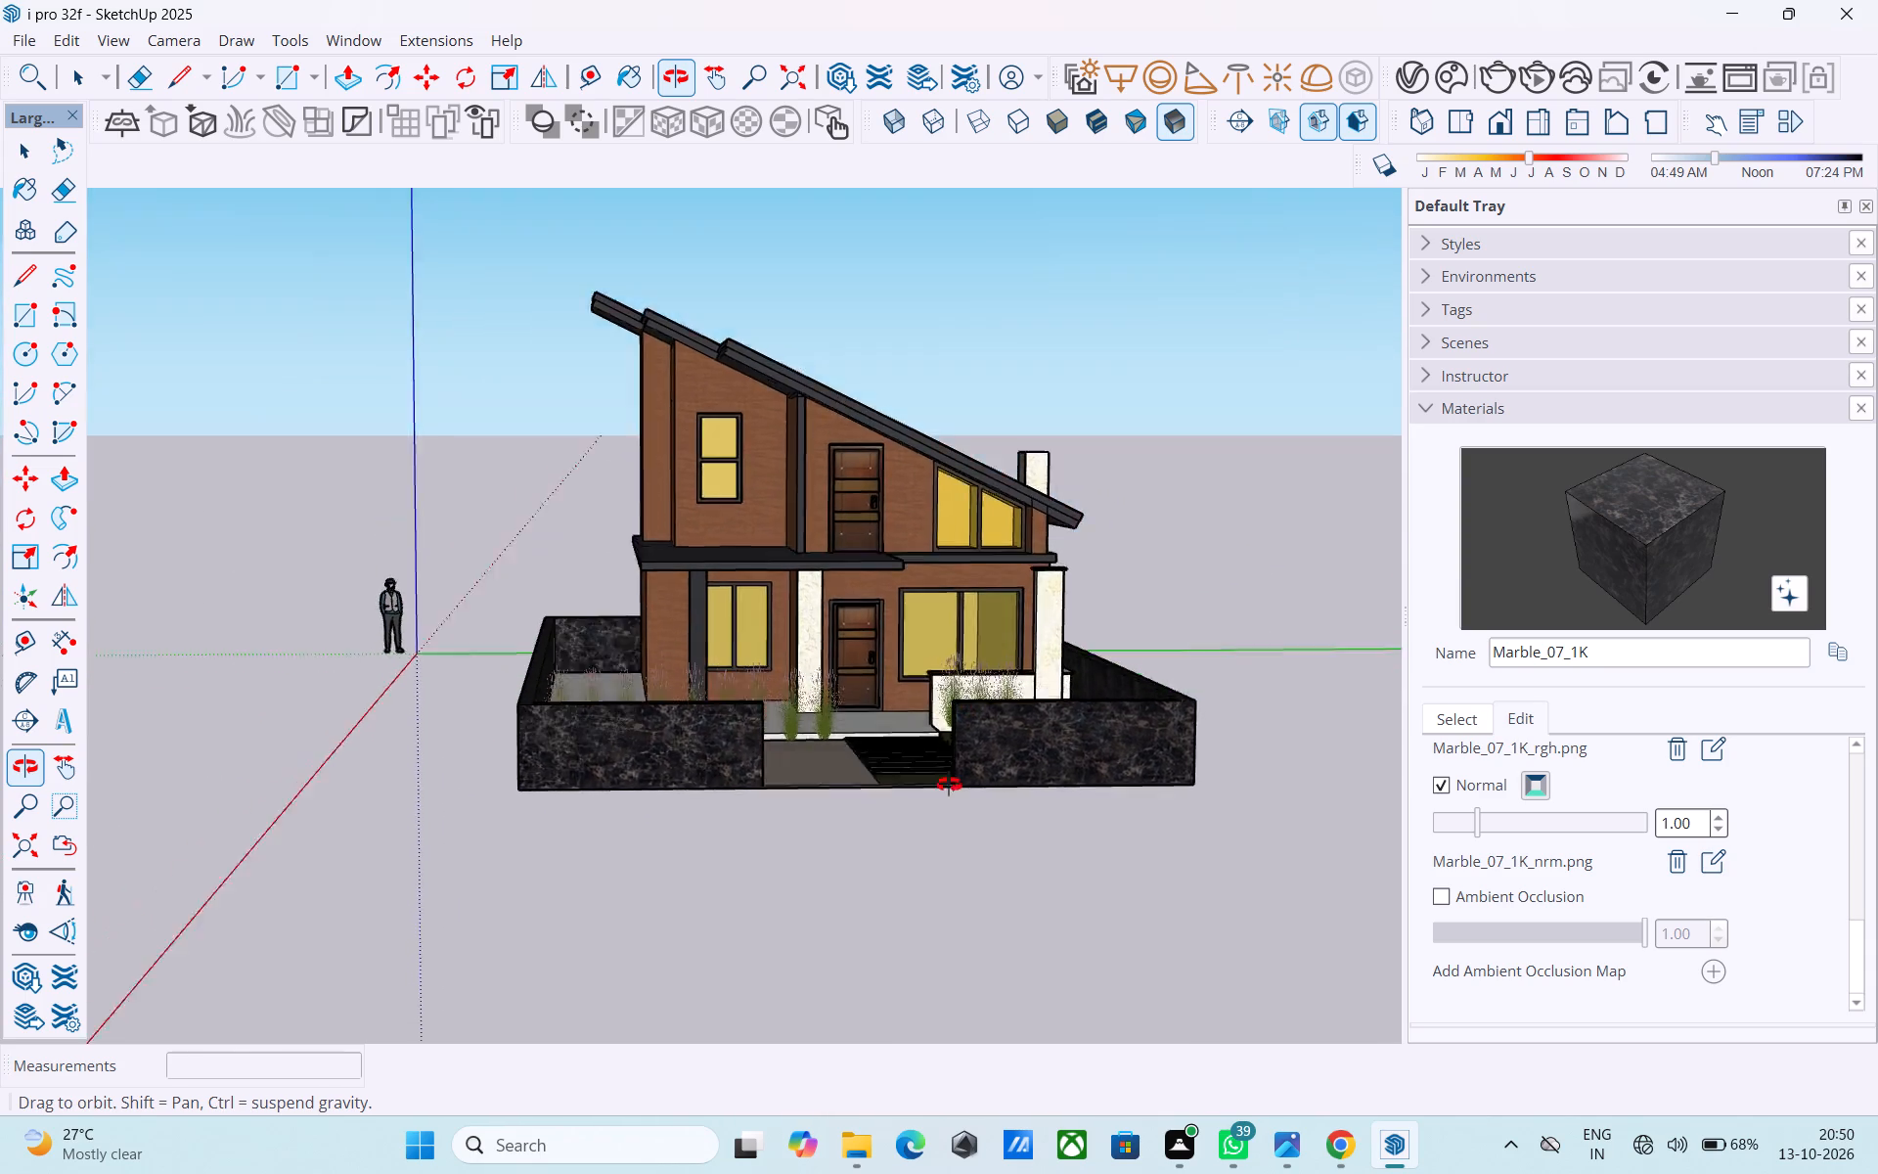
middle_click_drag(949, 785, 920, 948)
scroll(908, 838, "up", 4)
middle_click_drag(922, 809, 814, 715, "shift")
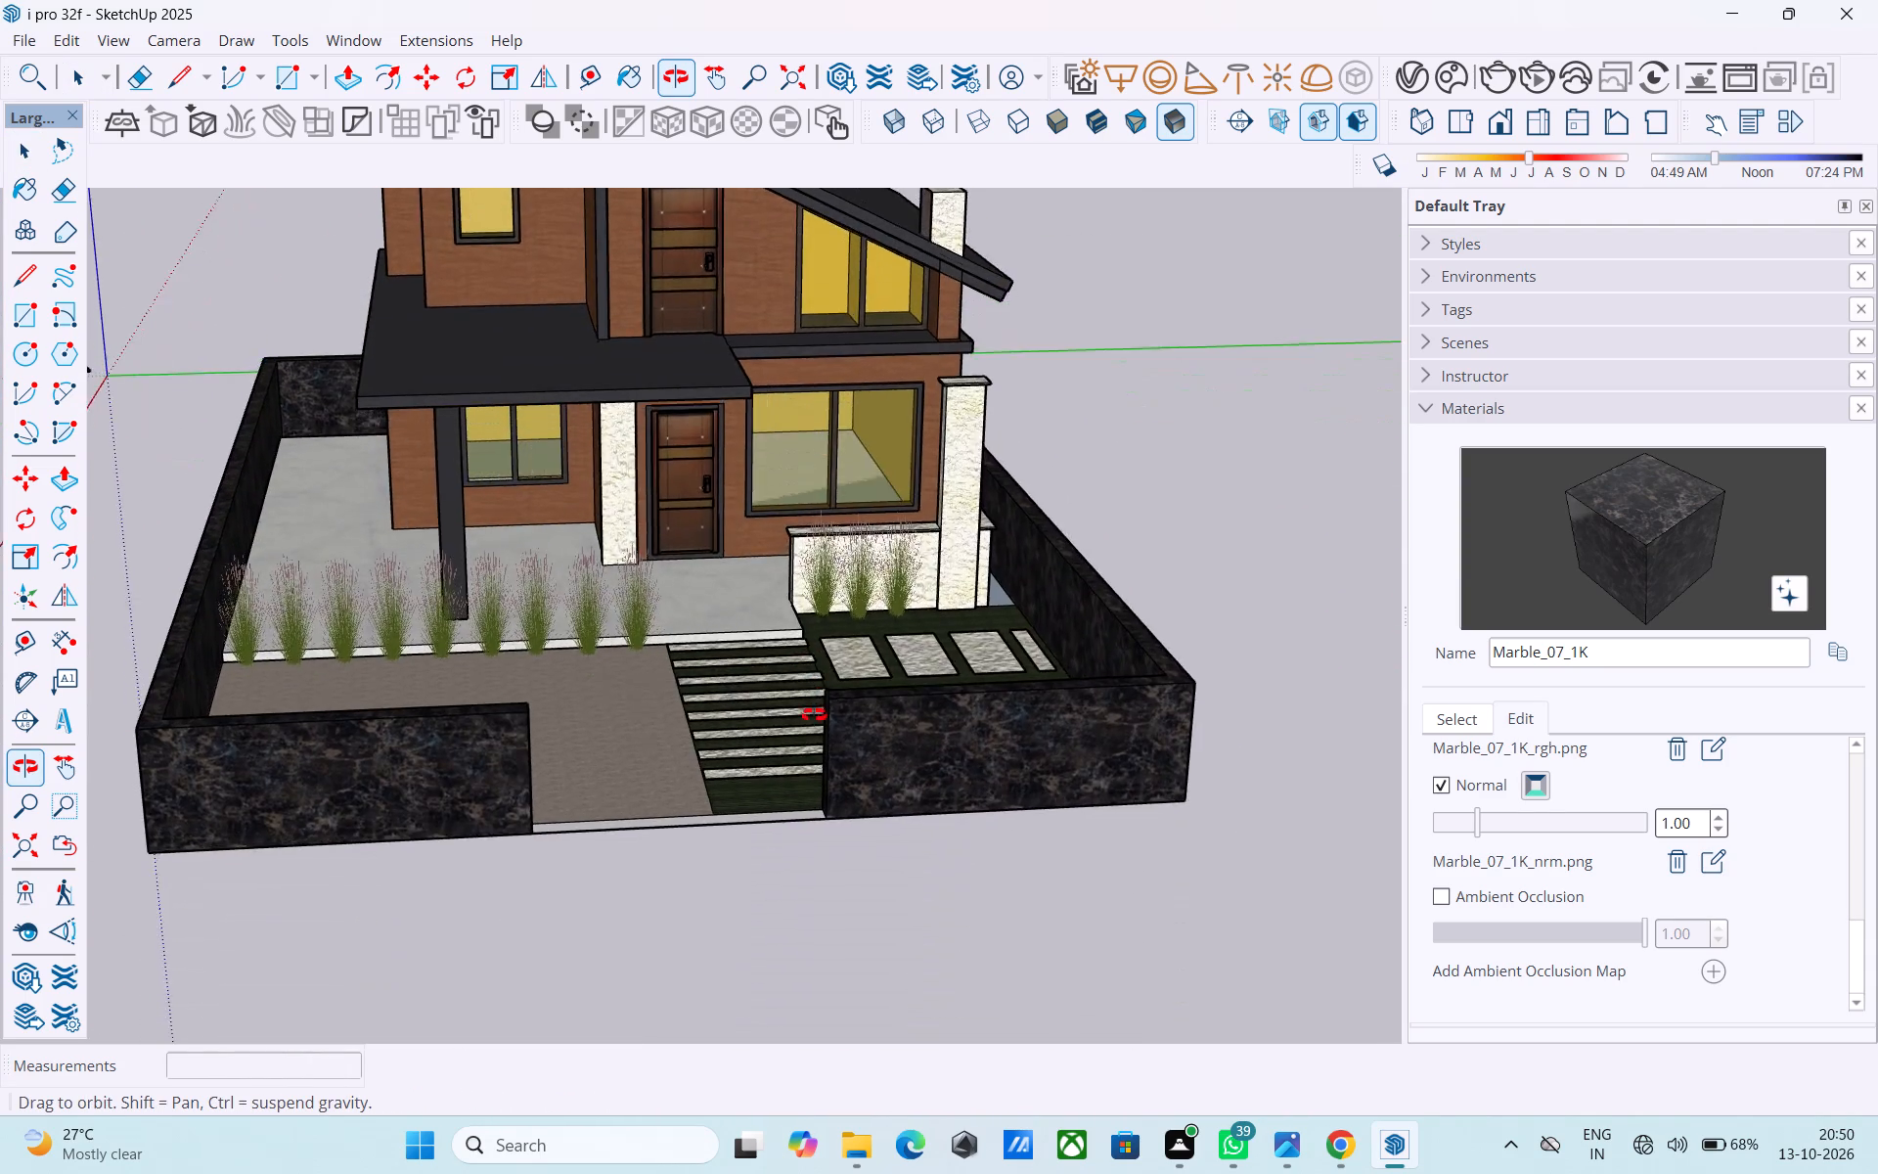
middle_click_drag(814, 715, 1191, 968, "shift")
middle_click_drag(983, 907, 1254, 916, "shift")
scroll(786, 689, "up", 3)
middle_click_drag(856, 783, 615, 819, "shift")
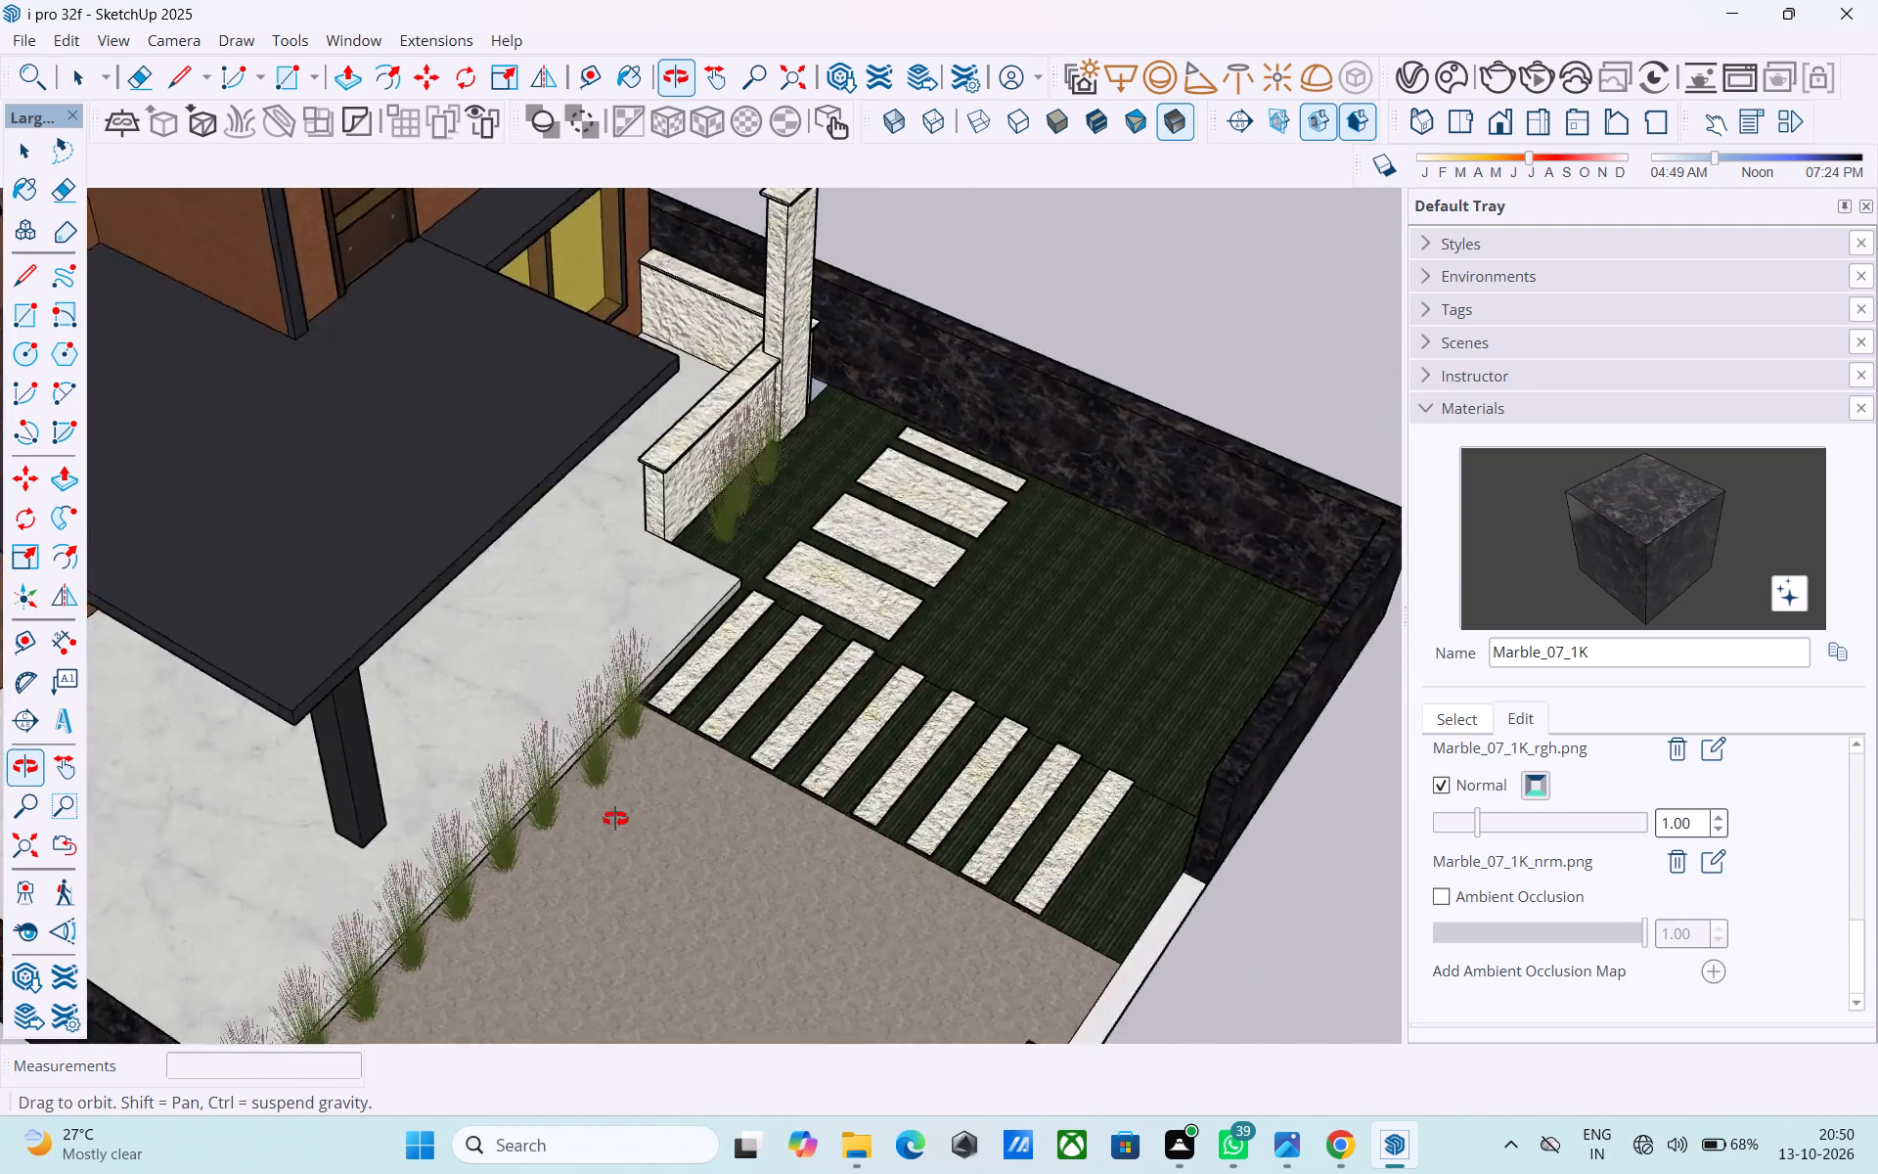
middle_click_drag(615, 819, 346, 659, "shift")
middle_click_drag(635, 755, 508, 640, "shift")
scroll(558, 718, "up", 4)
middle_click_drag(614, 770, 960, 895)
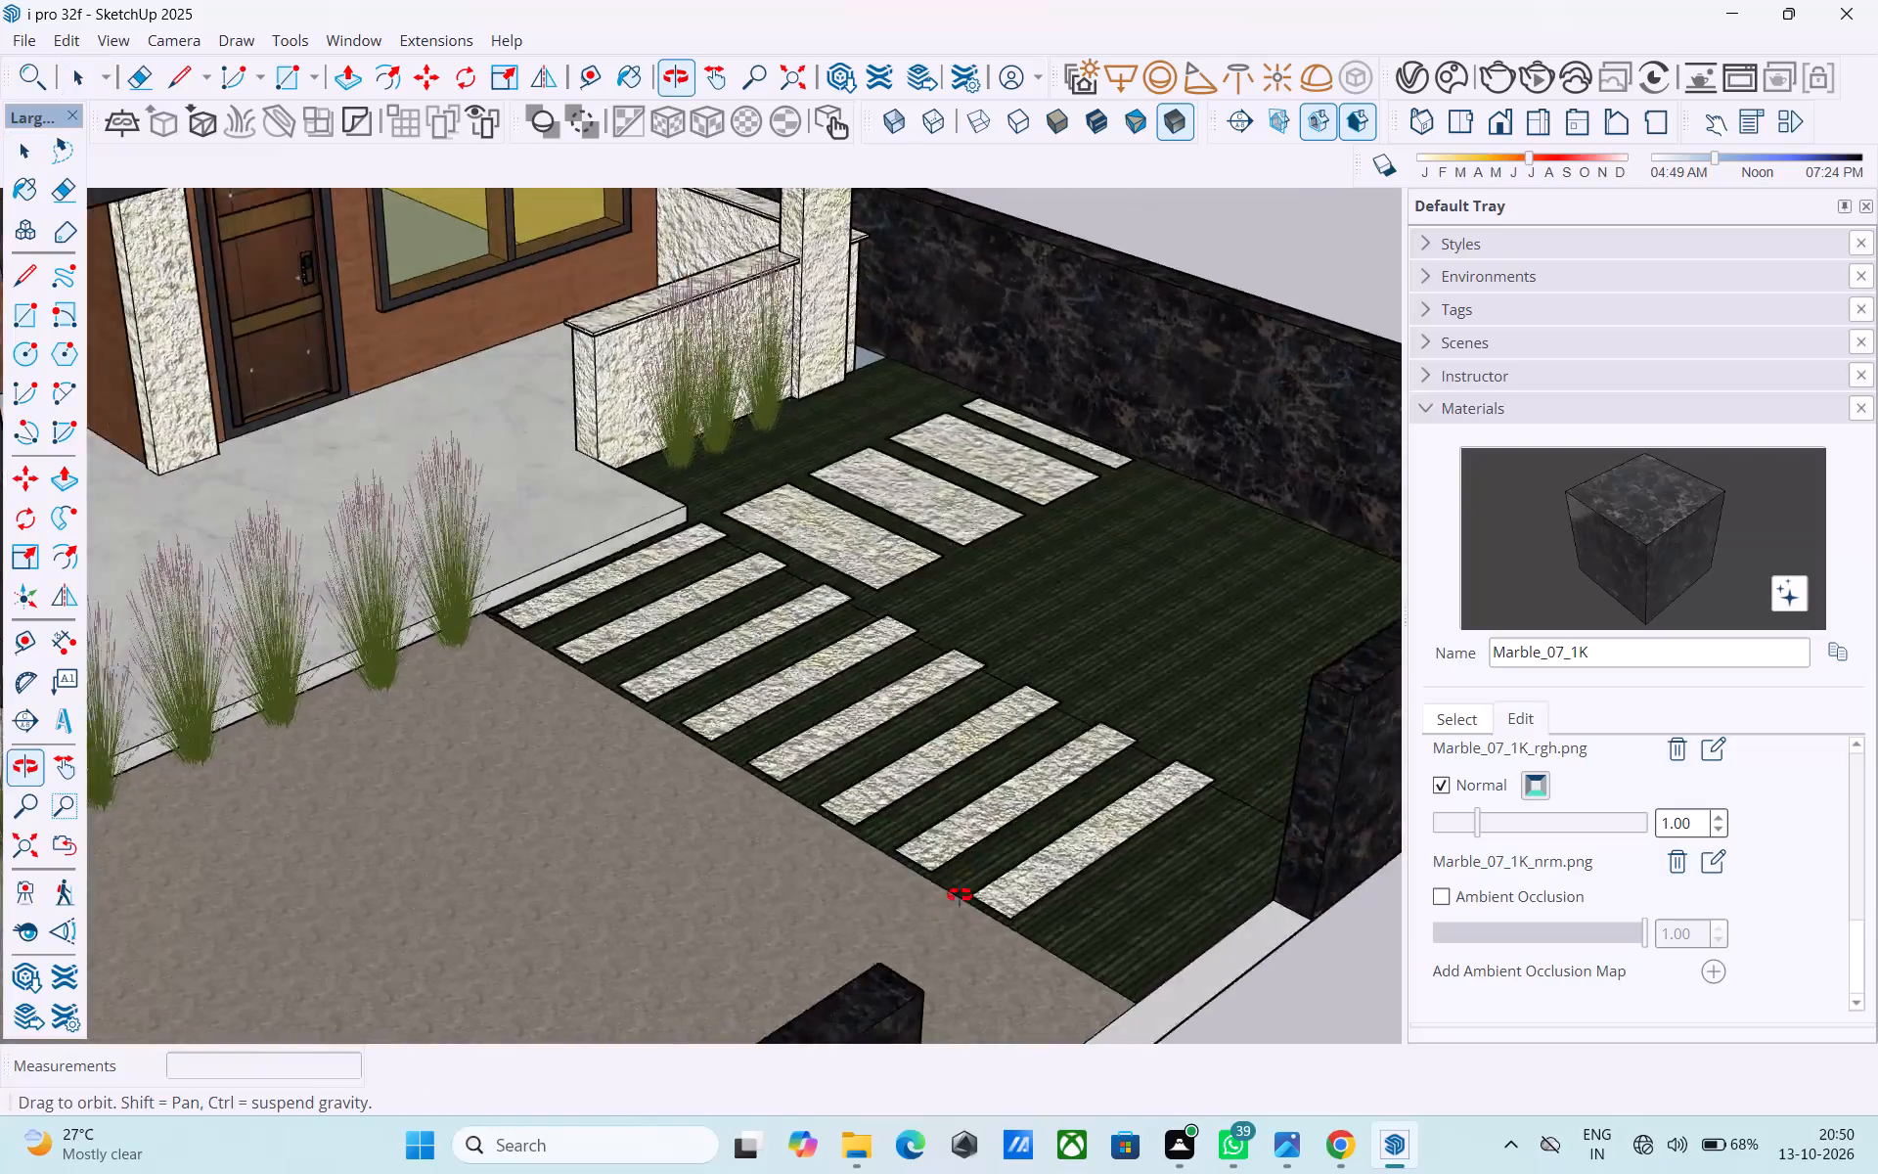
middle_click_drag(960, 895, 1122, 883)
middle_click_drag(972, 803, 989, 877)
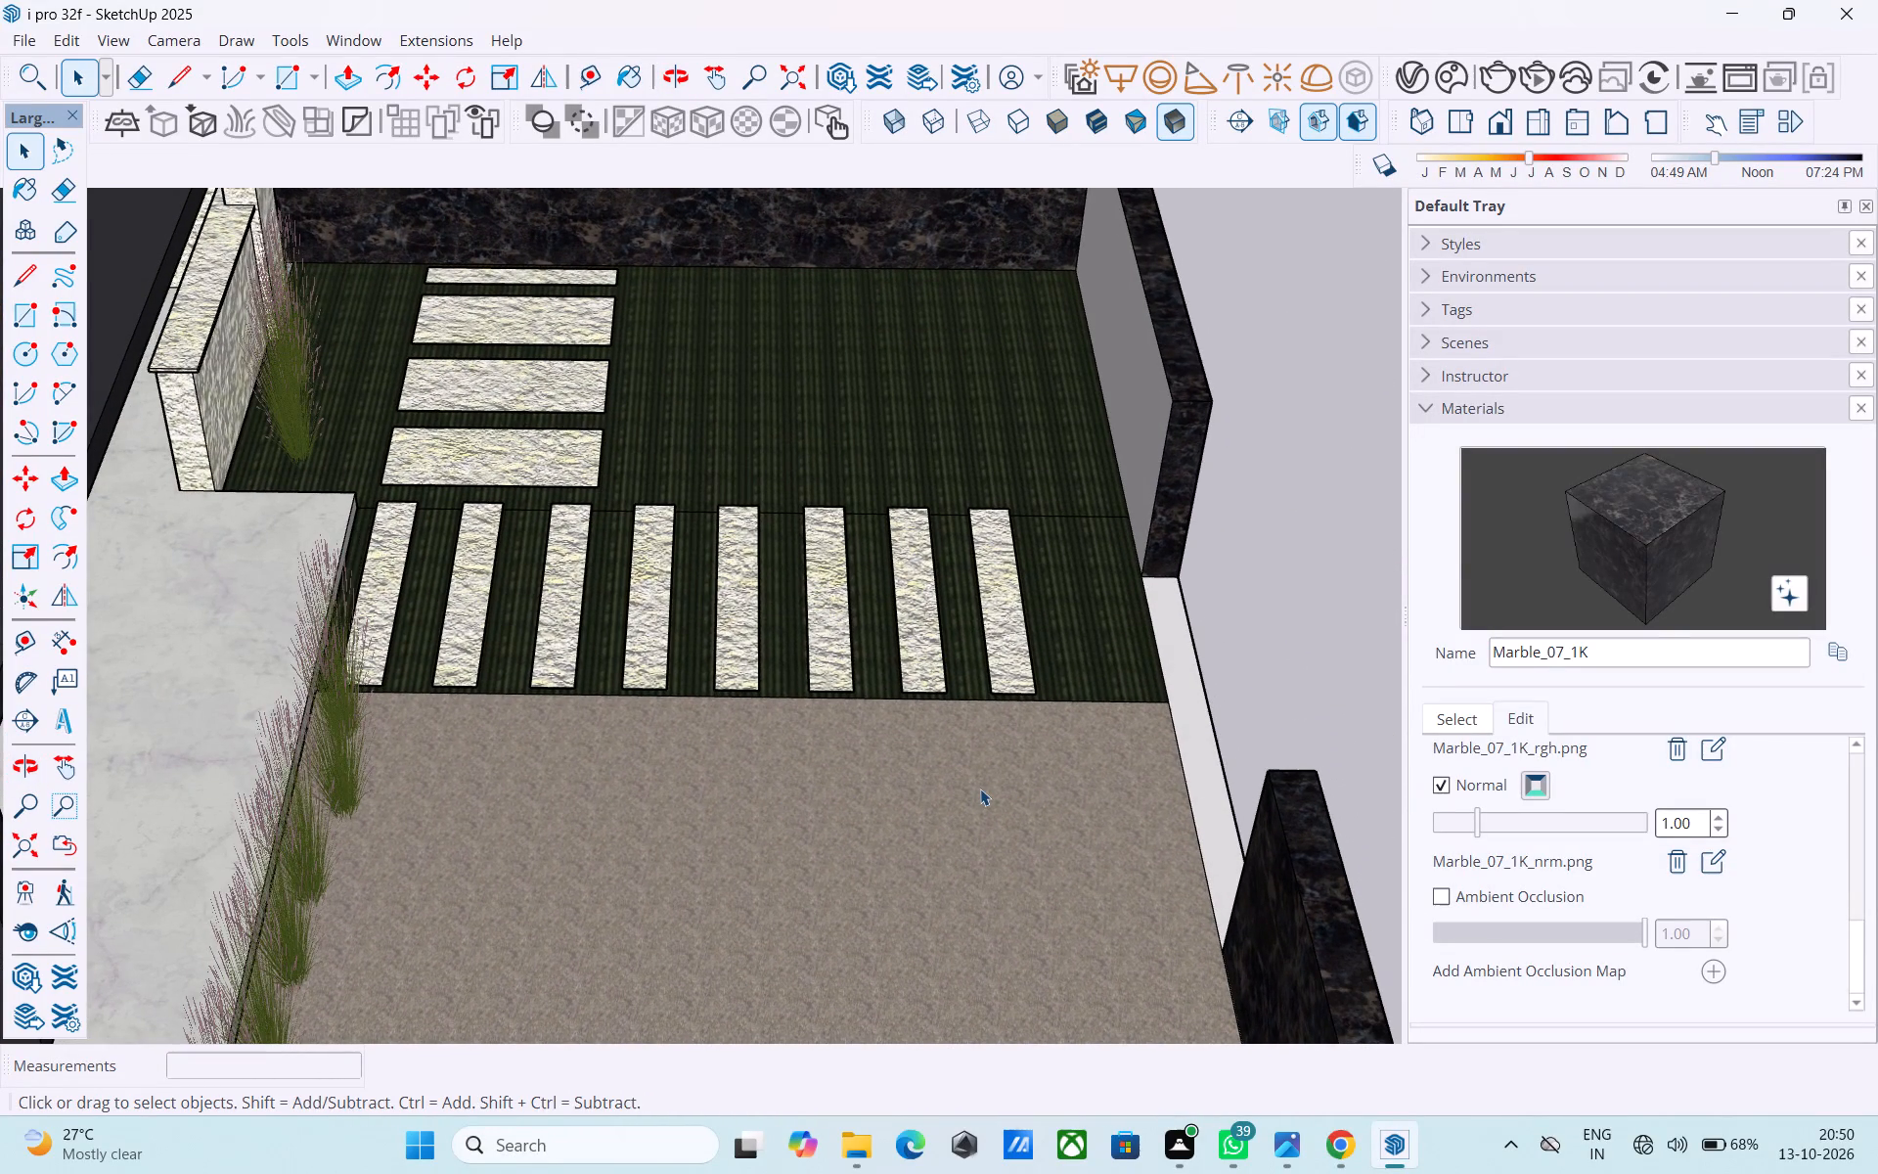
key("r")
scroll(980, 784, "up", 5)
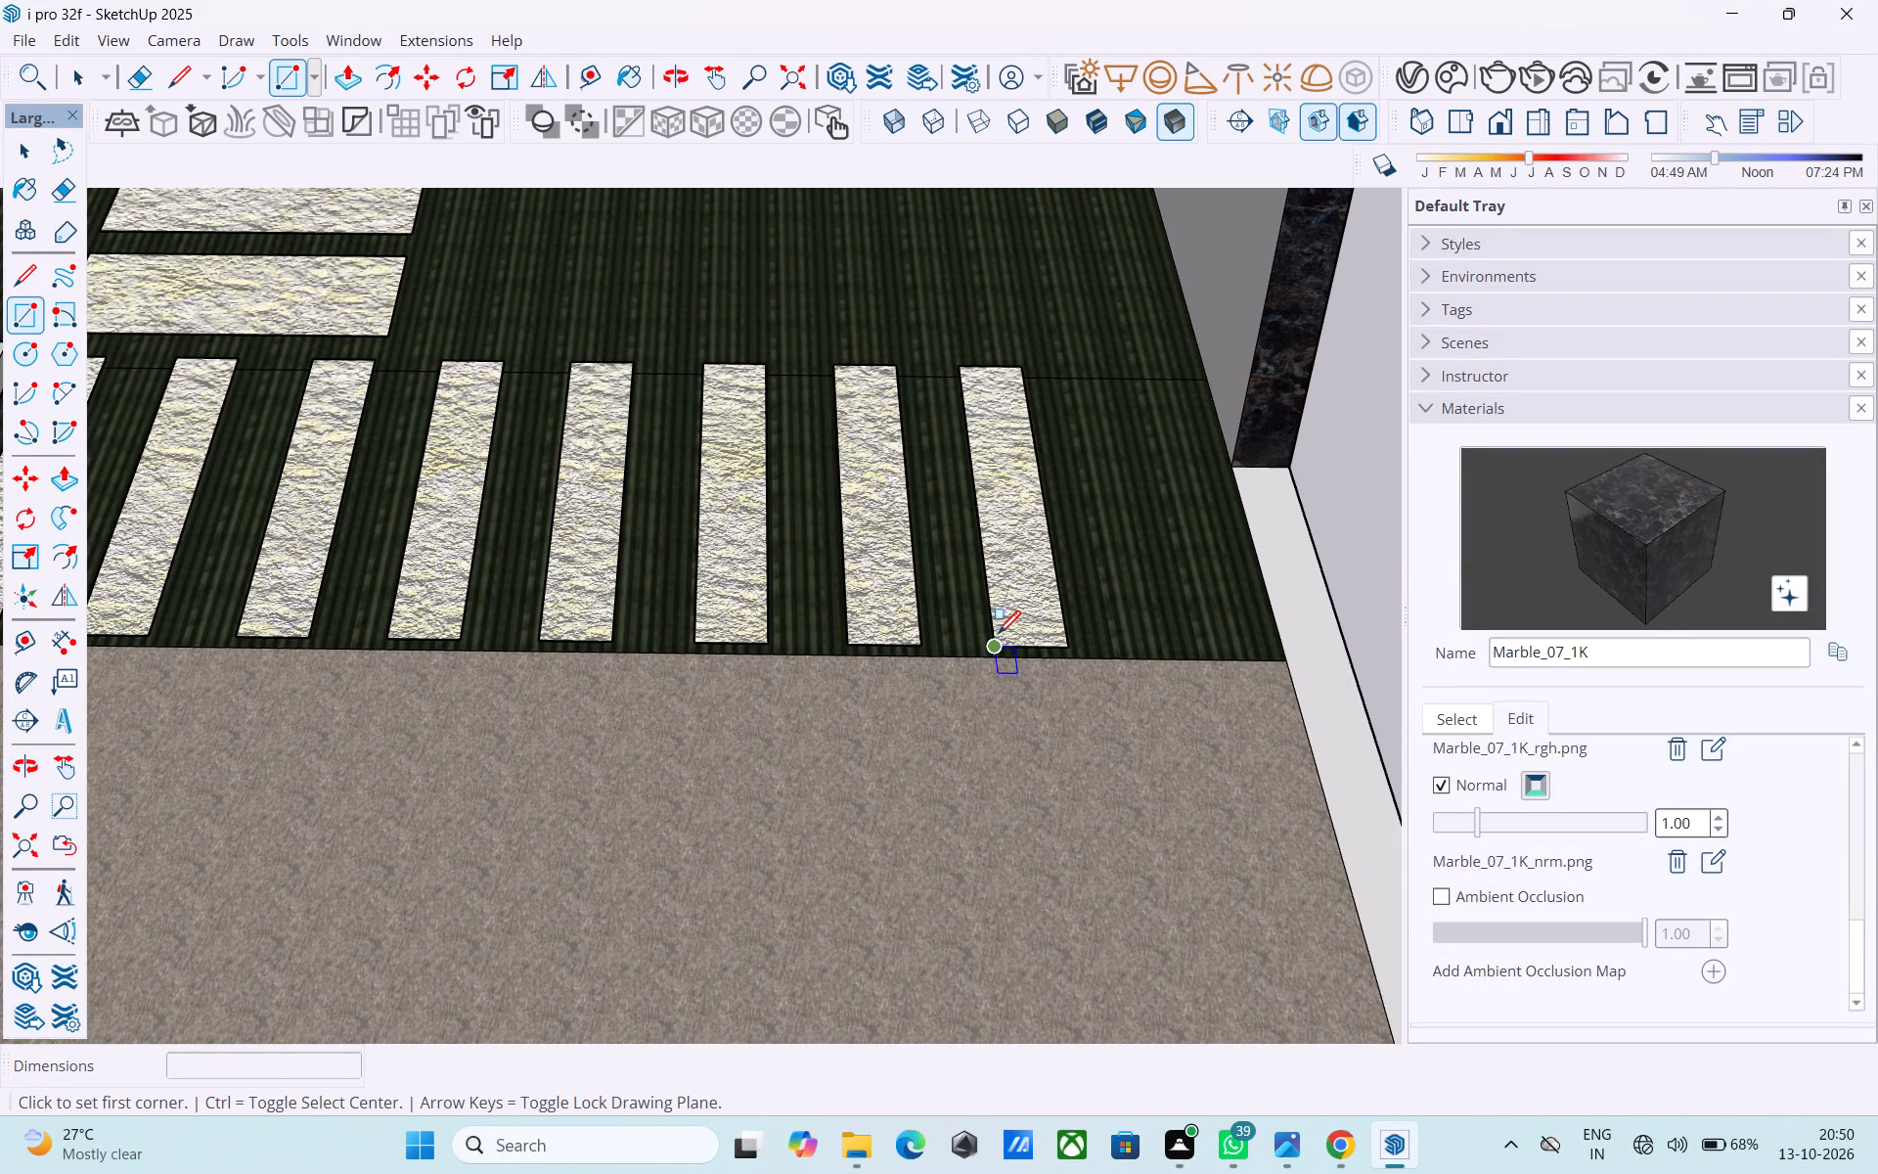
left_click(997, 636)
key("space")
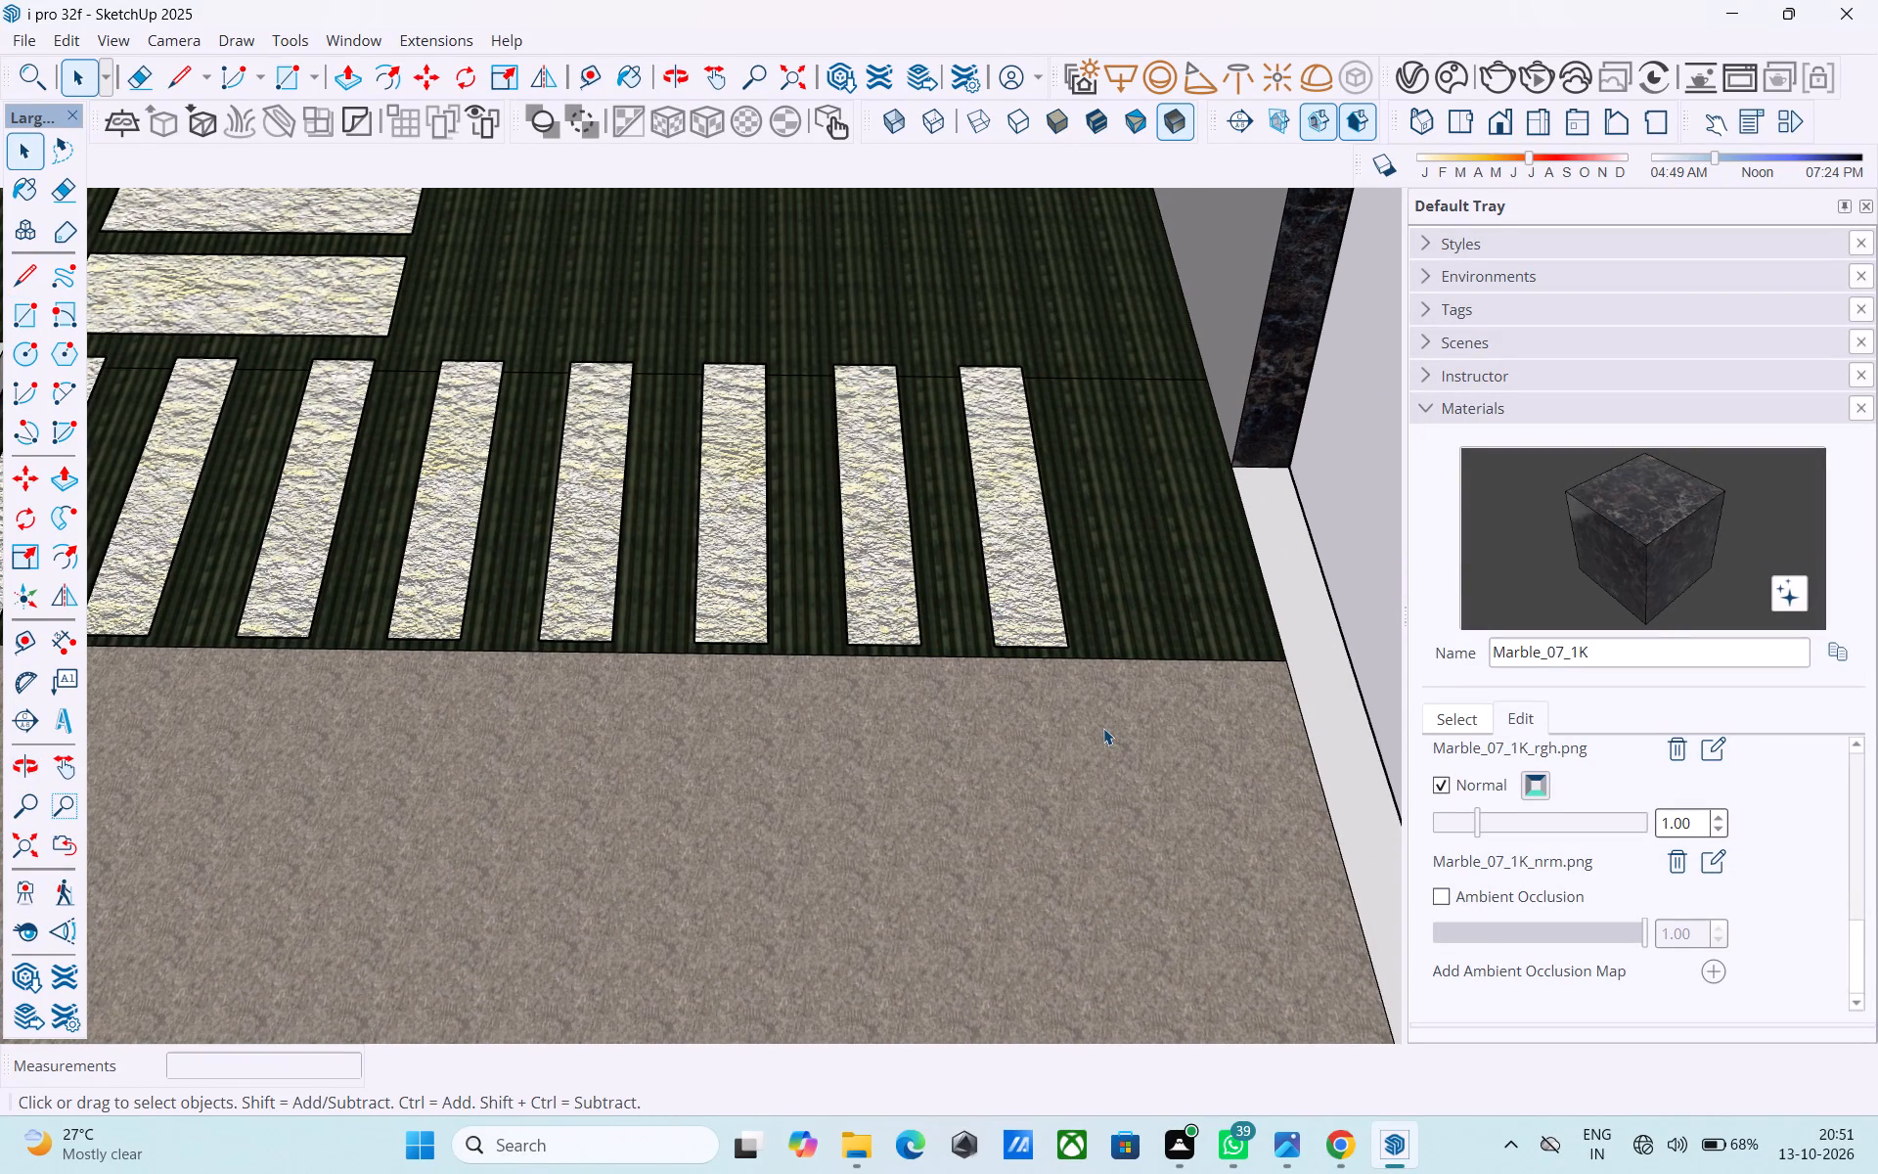
Draw three parallel lines about 8' 3 1/2" across the driveway, from both edges of the gate-end path strip and the second strip's gate-side edge.
key("l")
scroll(1103, 717, "up", 4)
left_click(1052, 606)
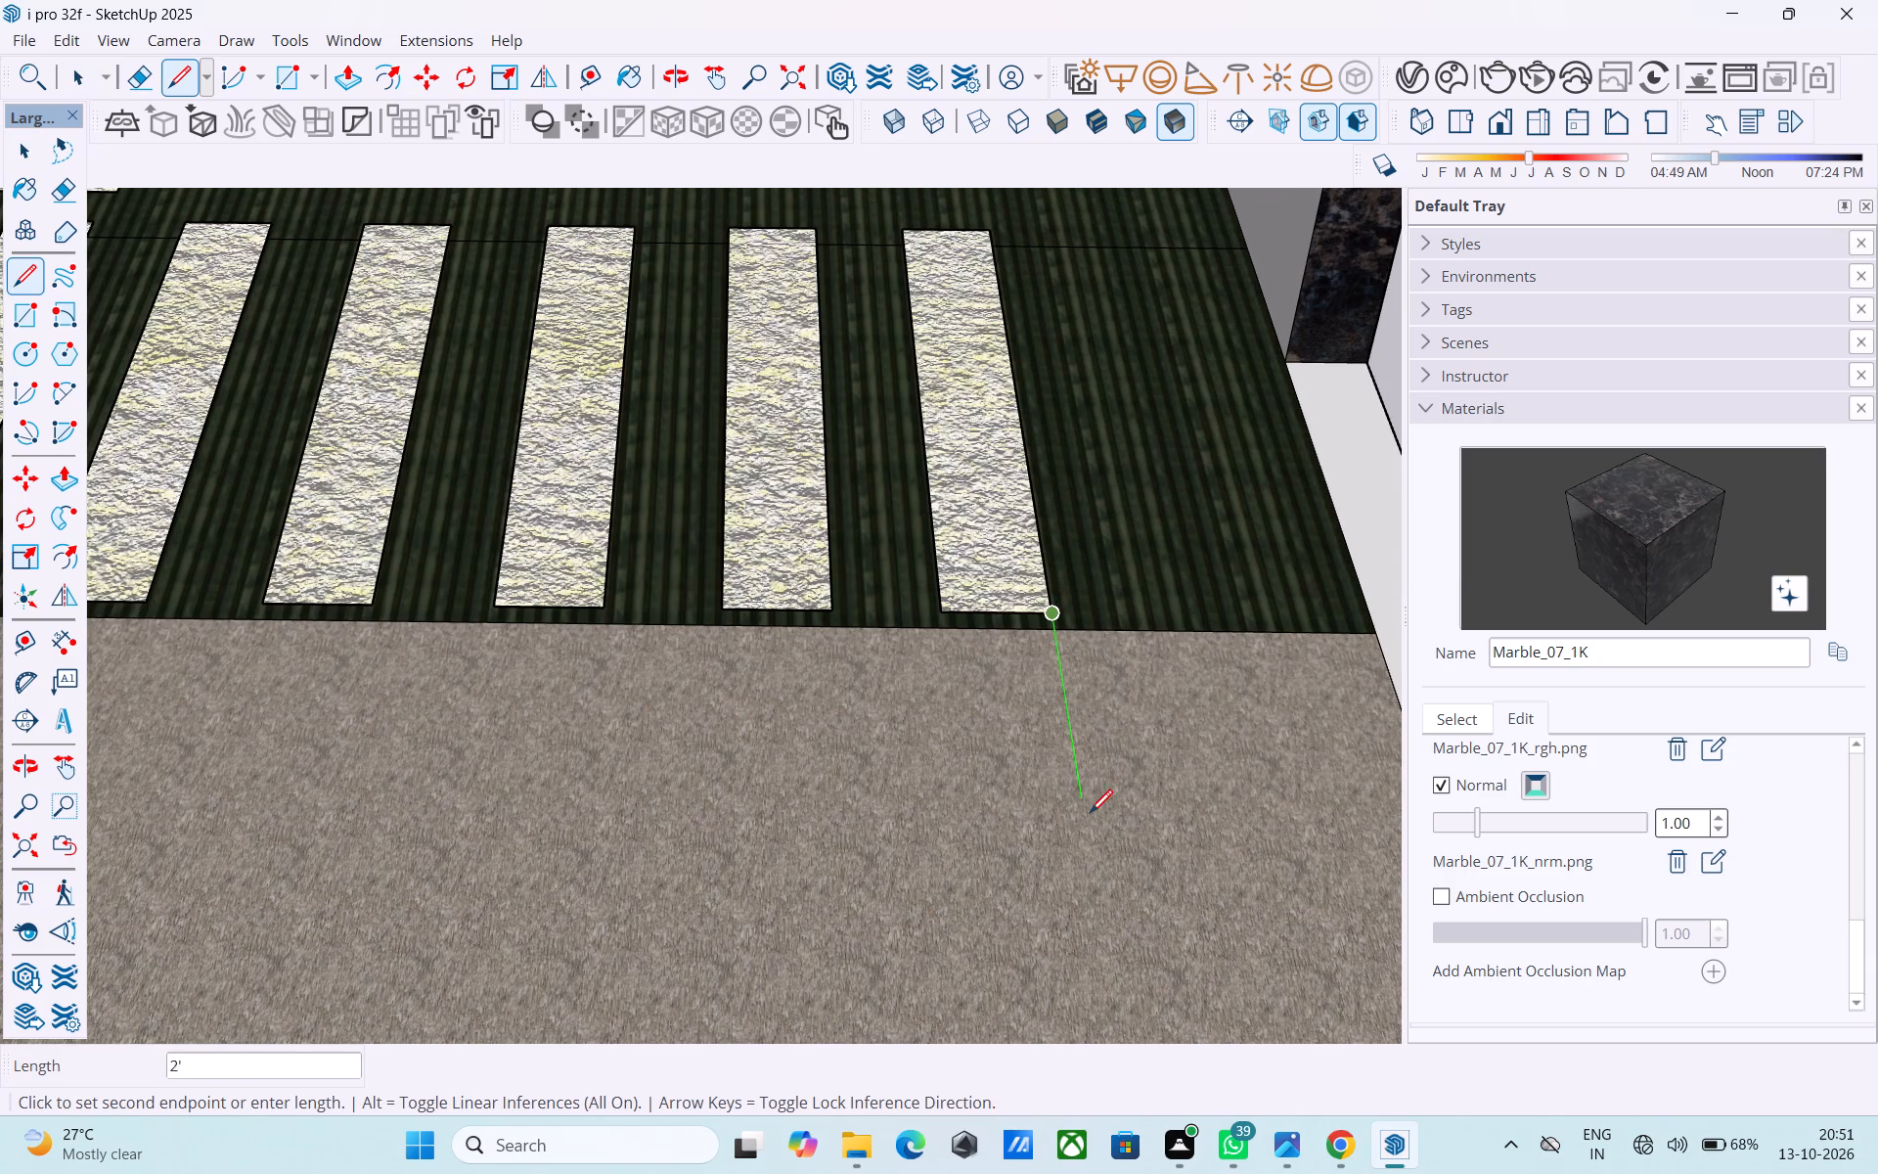
scroll(1090, 820, "down", 10)
scroll(1137, 958, "down", 5)
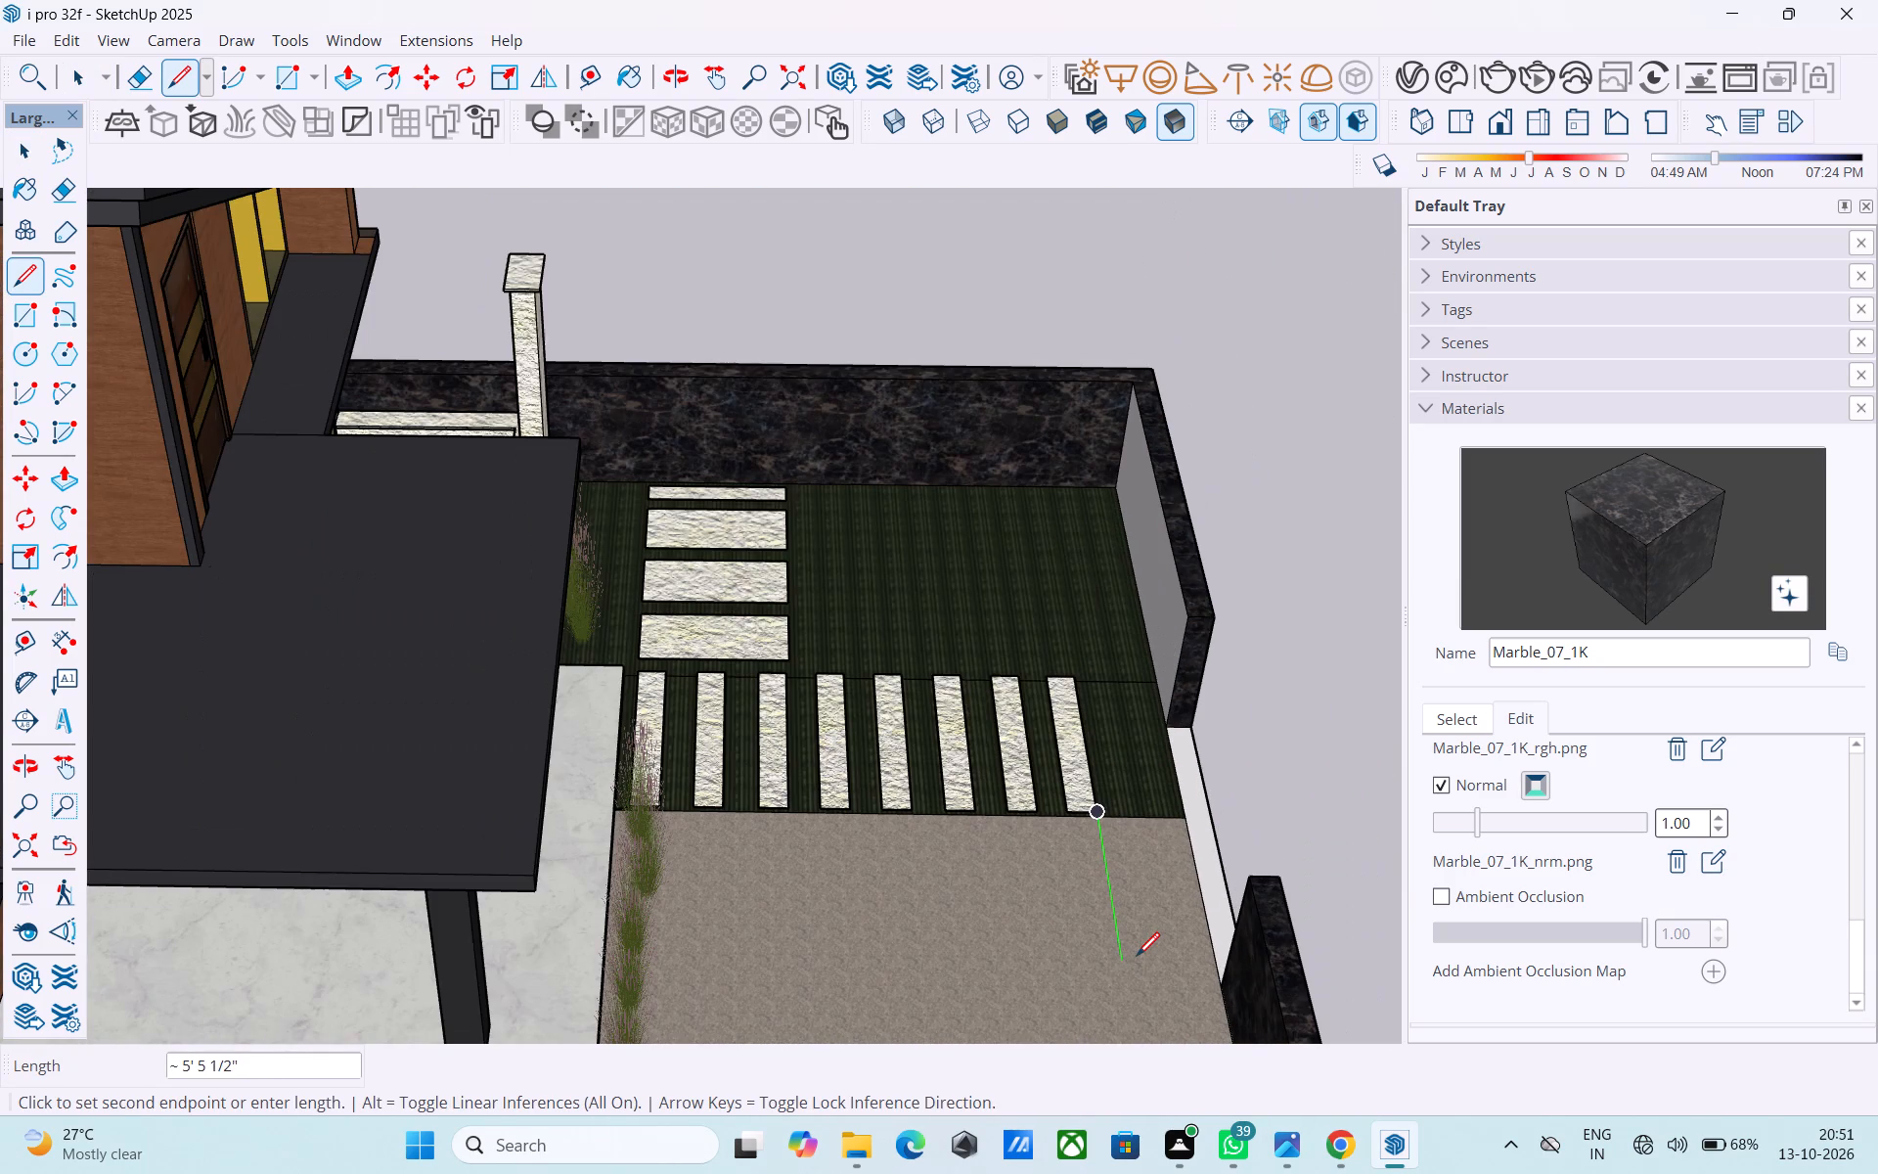
middle_click_drag(1137, 958, 1161, 846, "shift")
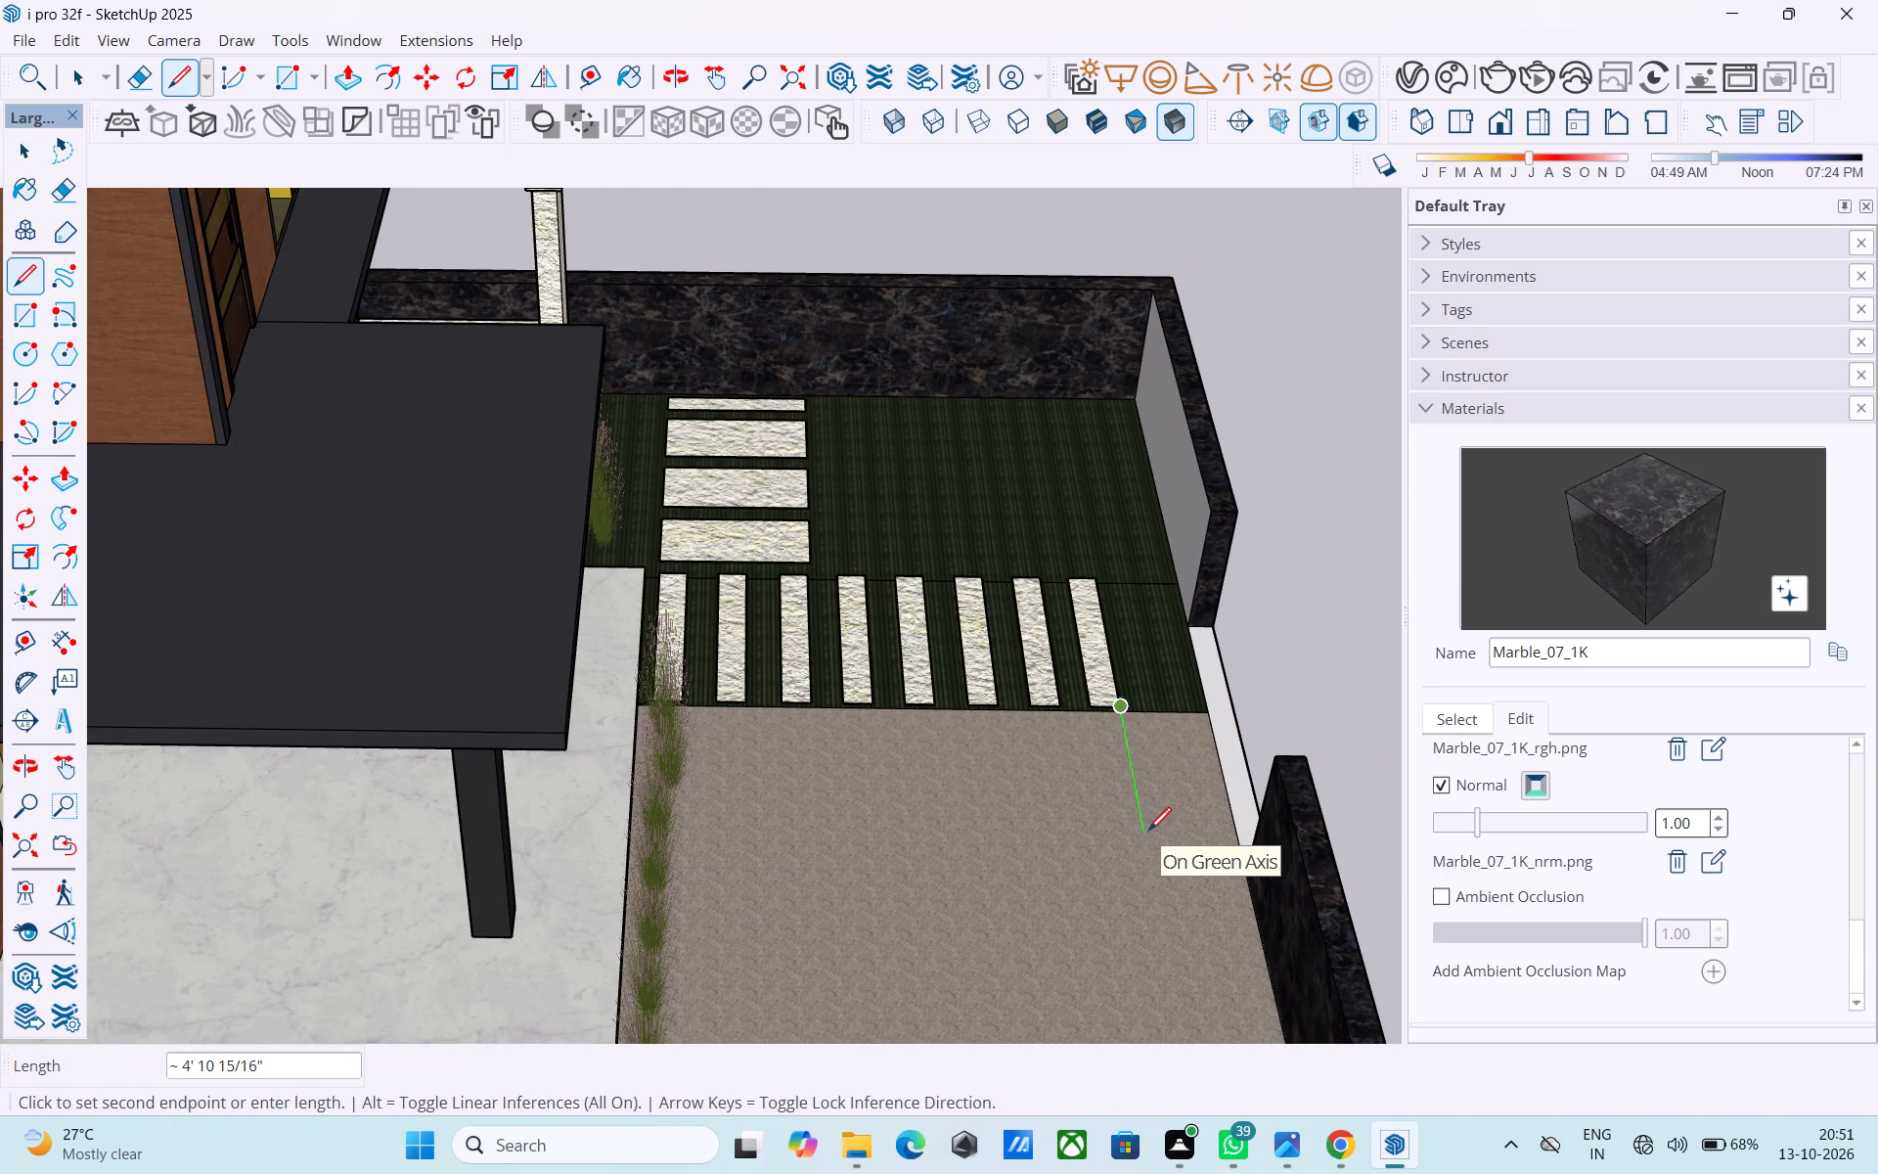
left_click(1159, 928)
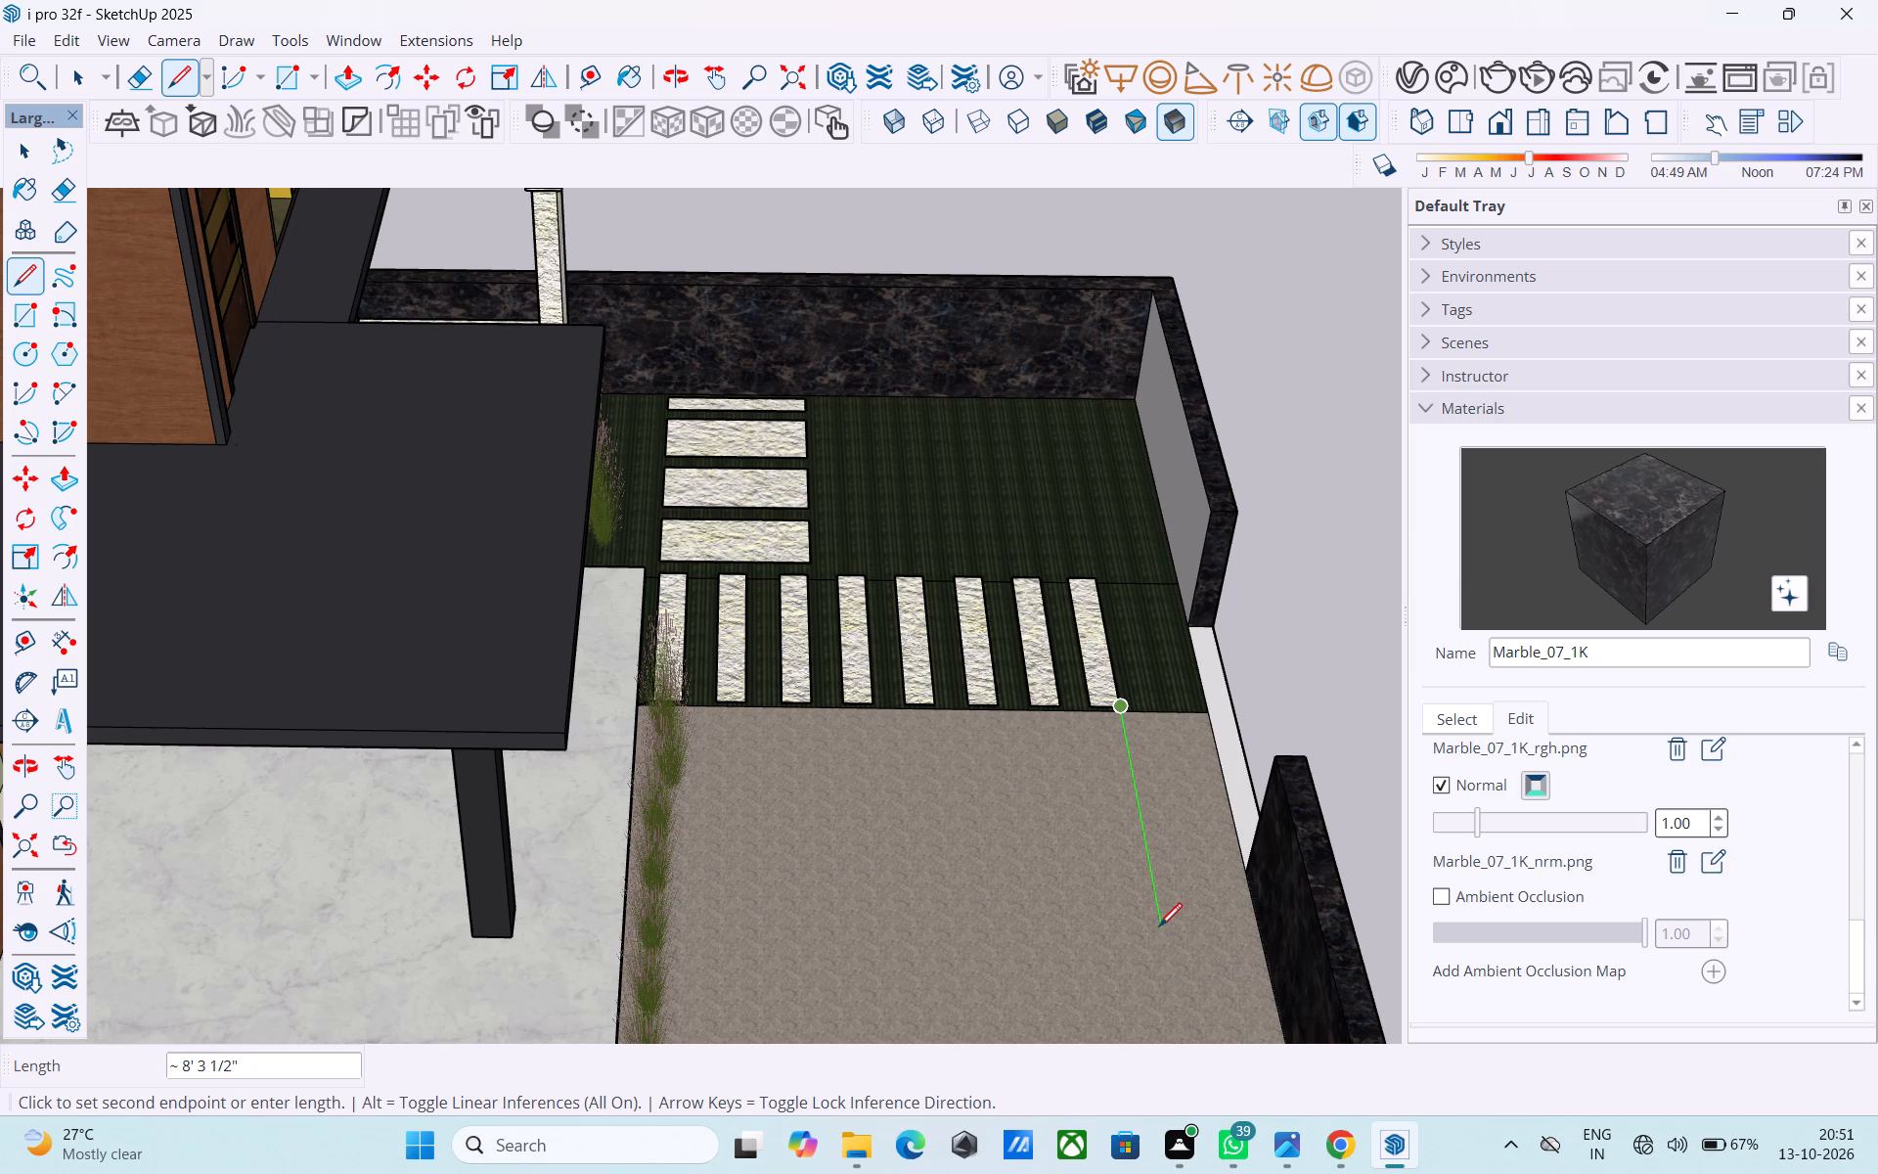
key("l")
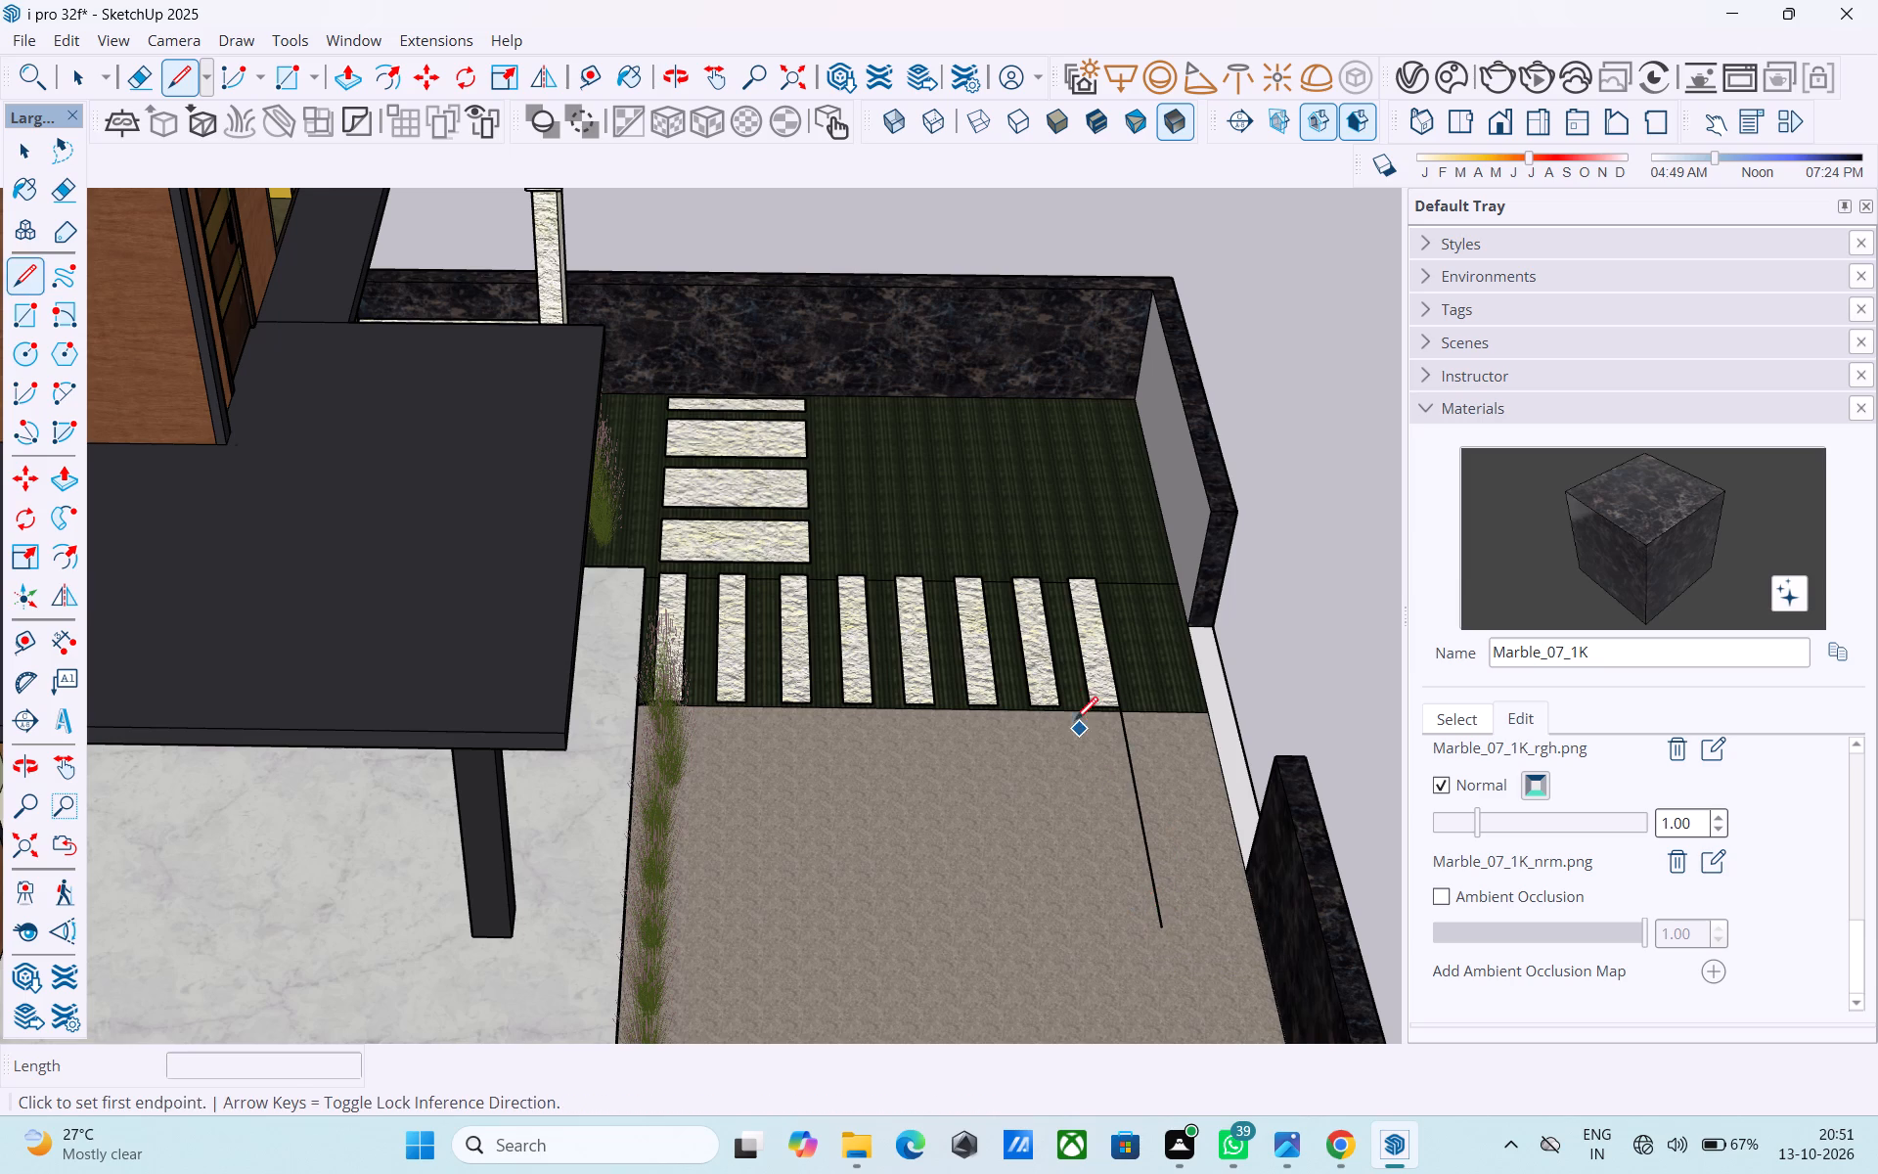
left_click(1086, 695)
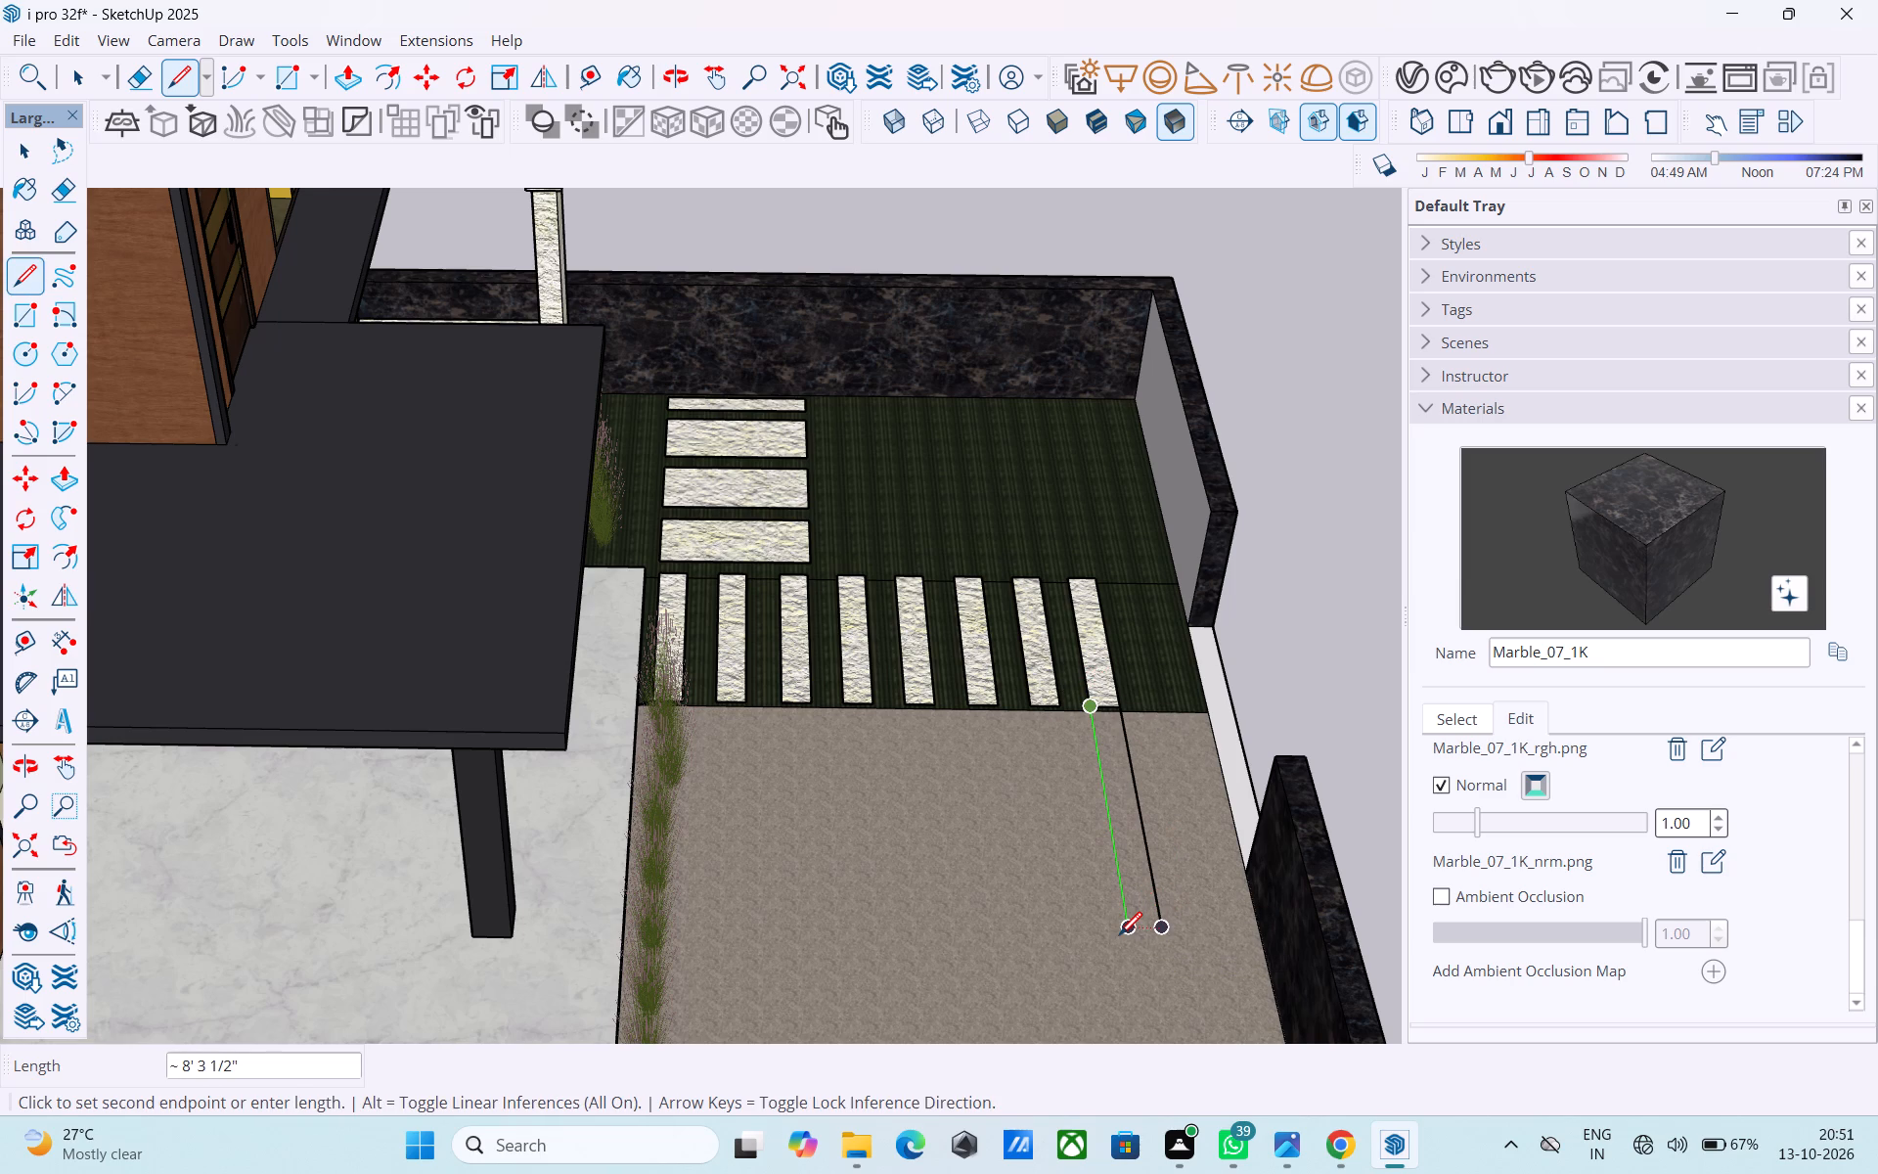
left_click(1119, 936)
key("l")
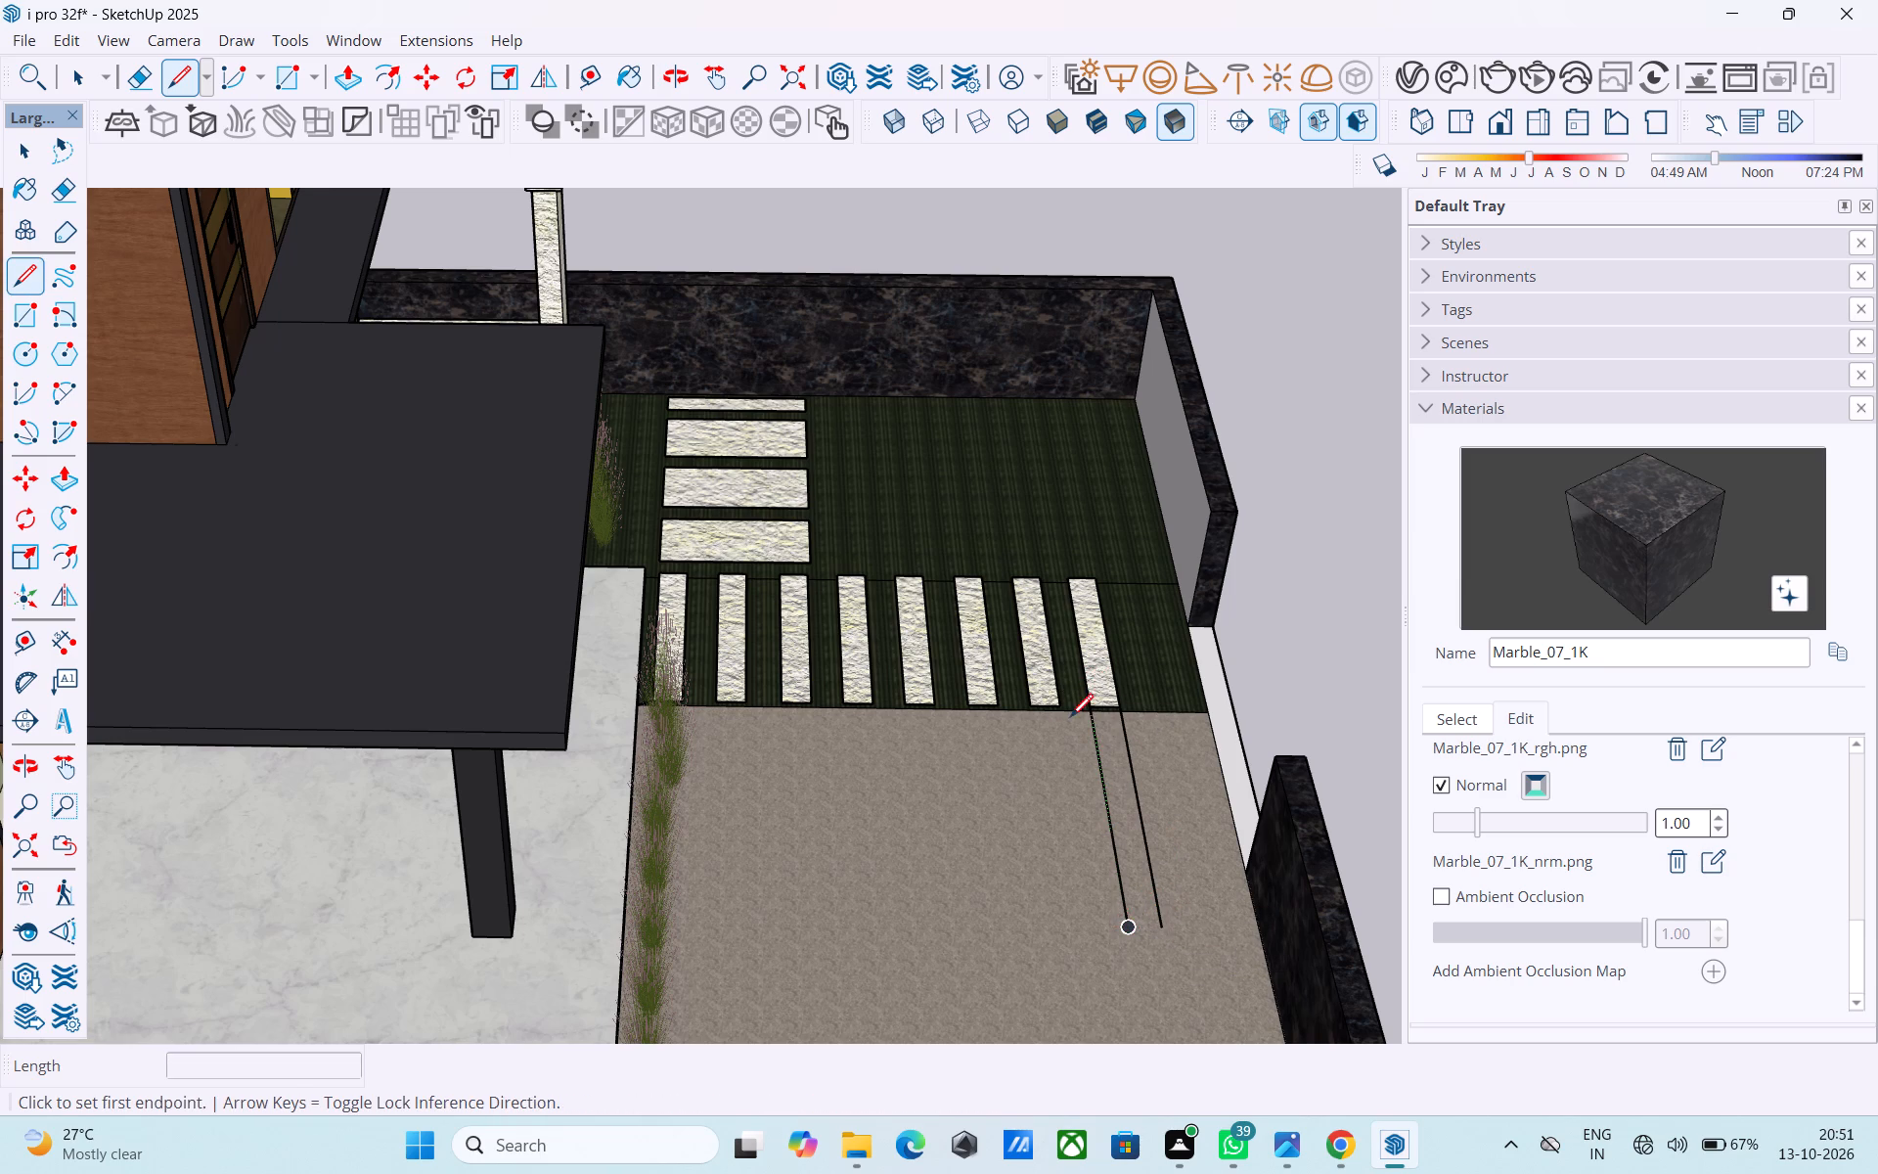
left_click(1060, 704)
left_click(1086, 937)
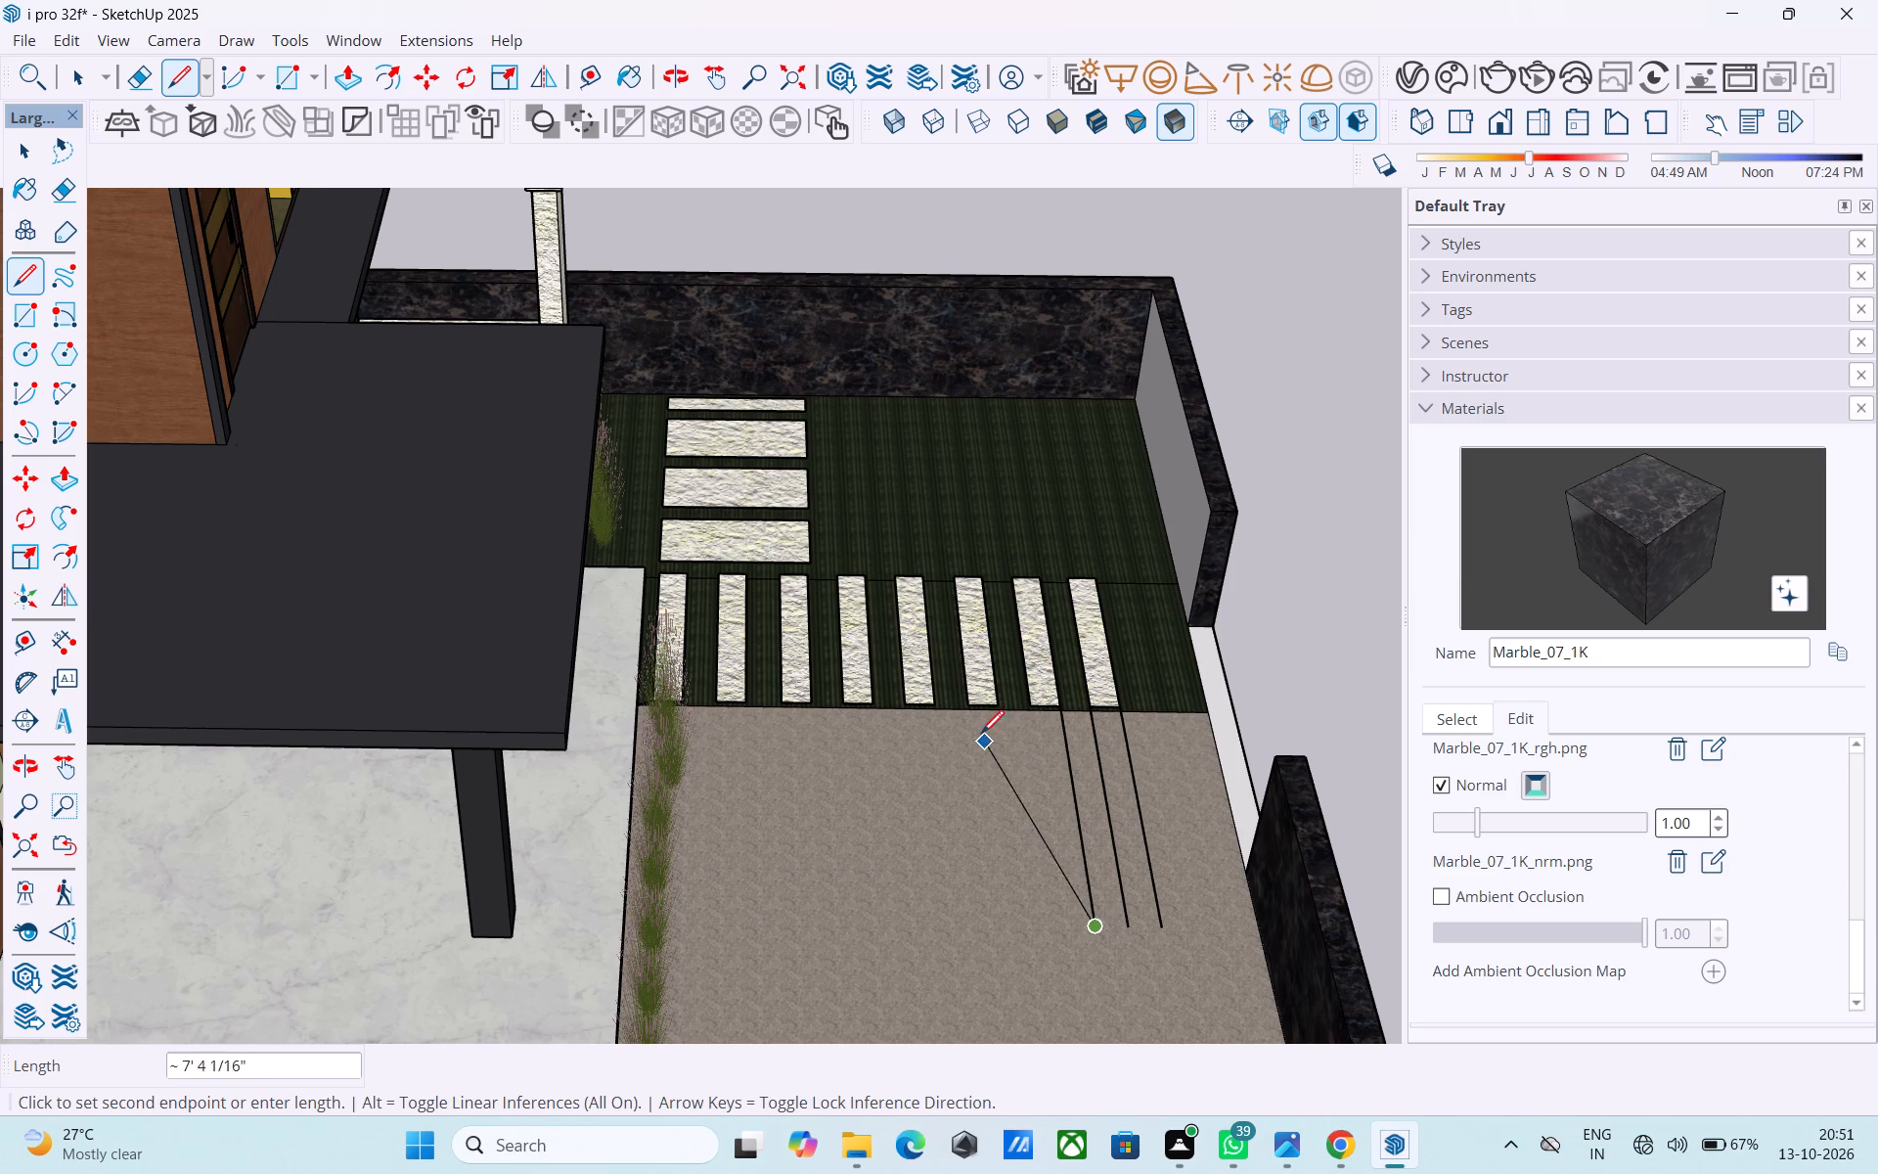
Draw four matching lines about 8' 3 1/2" across the driveway from both edges of the third and fourth path strips from the gate end.
key("l")
left_click(971, 702)
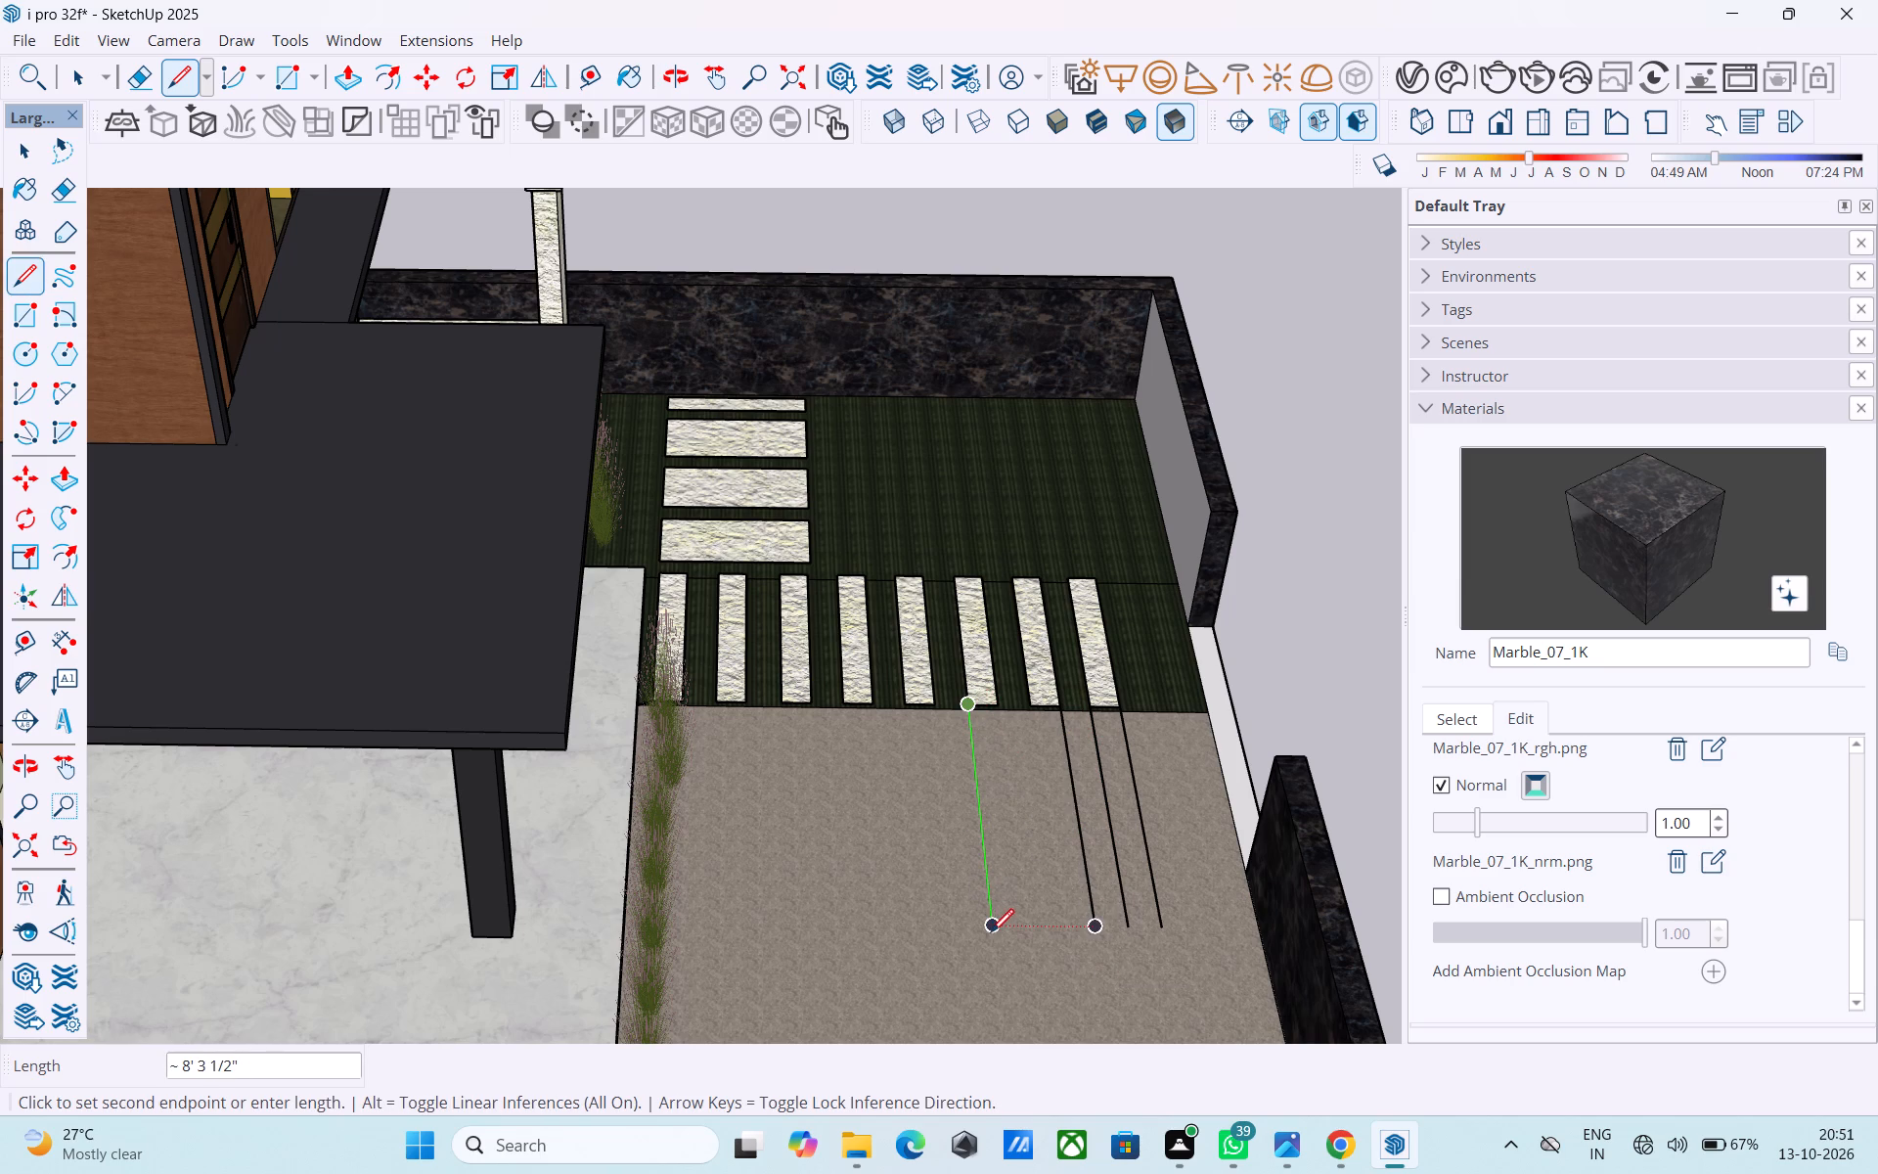
left_click(991, 934)
key("l")
left_click(992, 707)
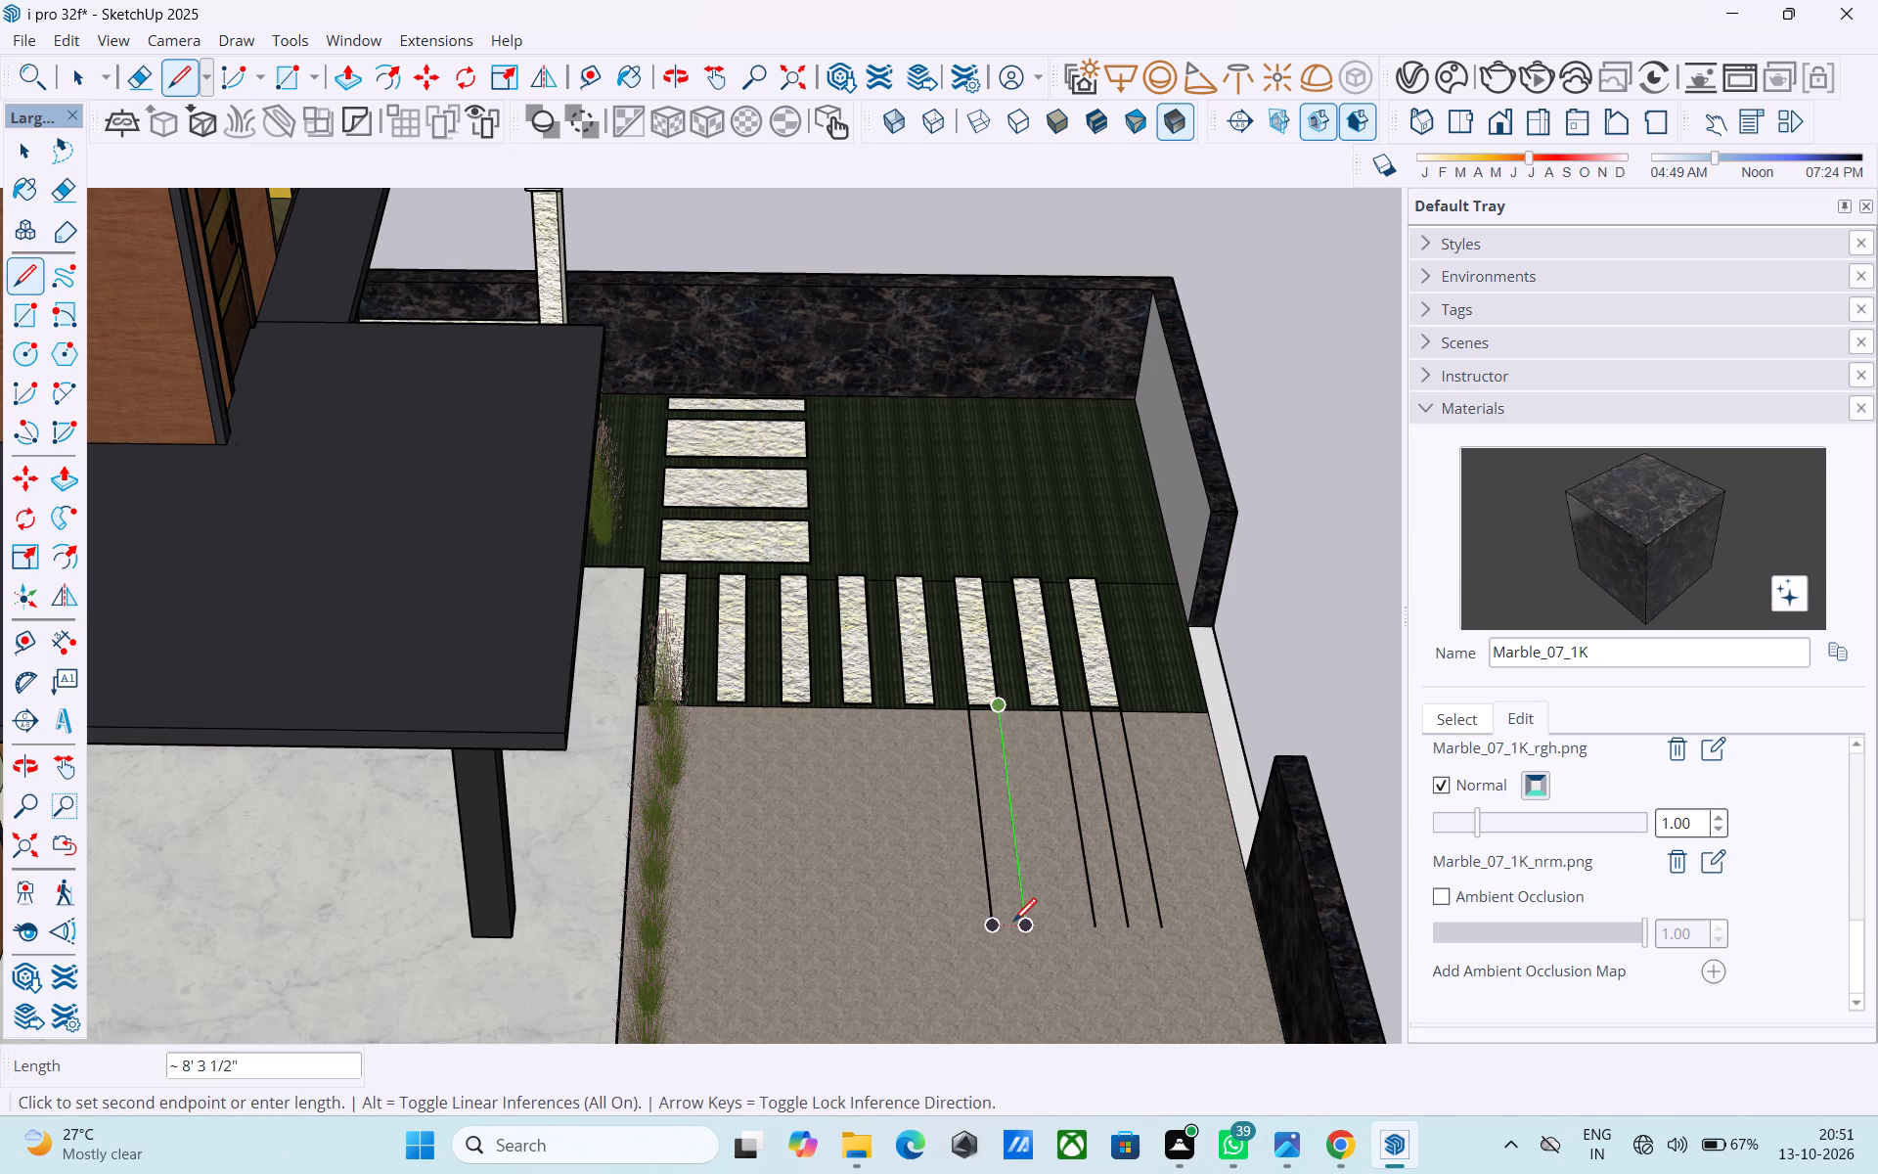
left_click(1013, 924)
key("l")
left_click(940, 695)
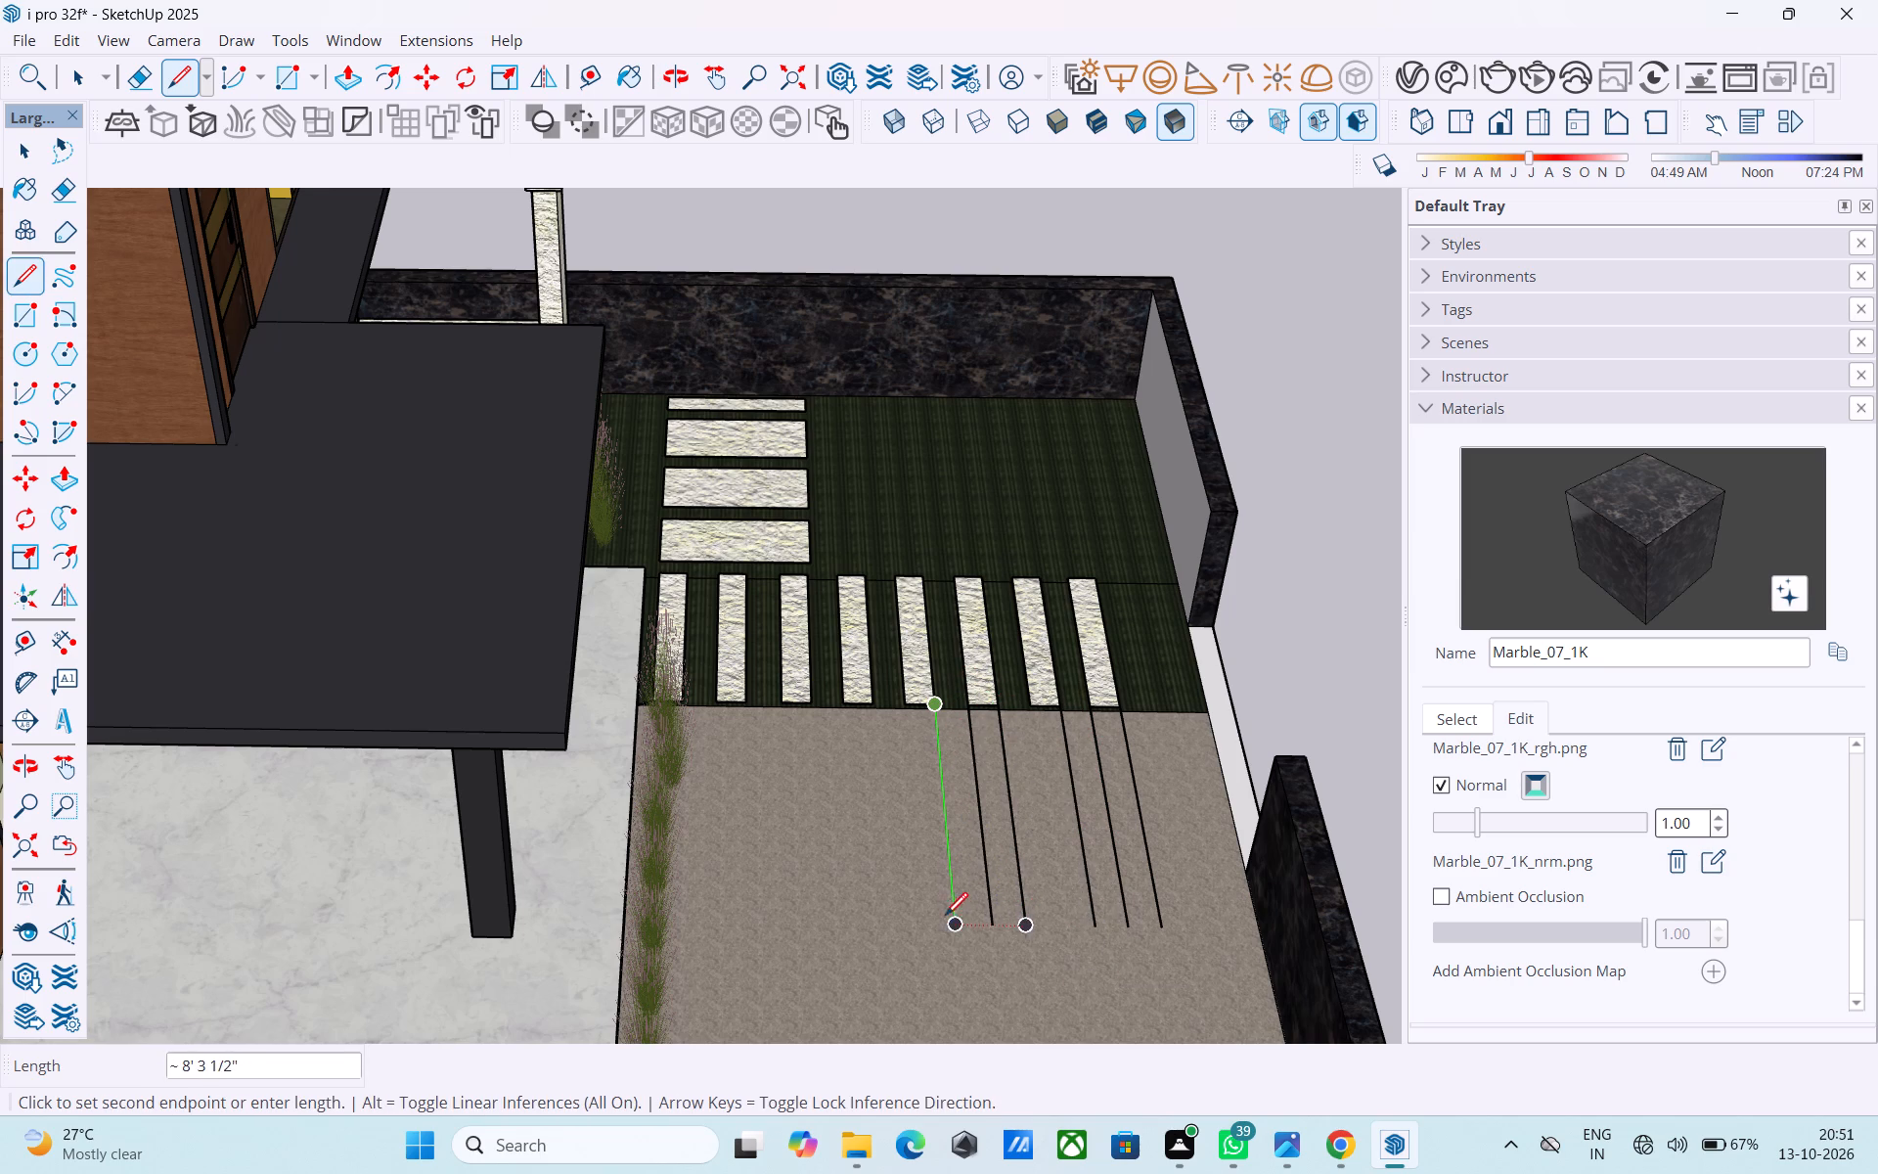
left_click(949, 926)
key("l")
left_click(904, 692)
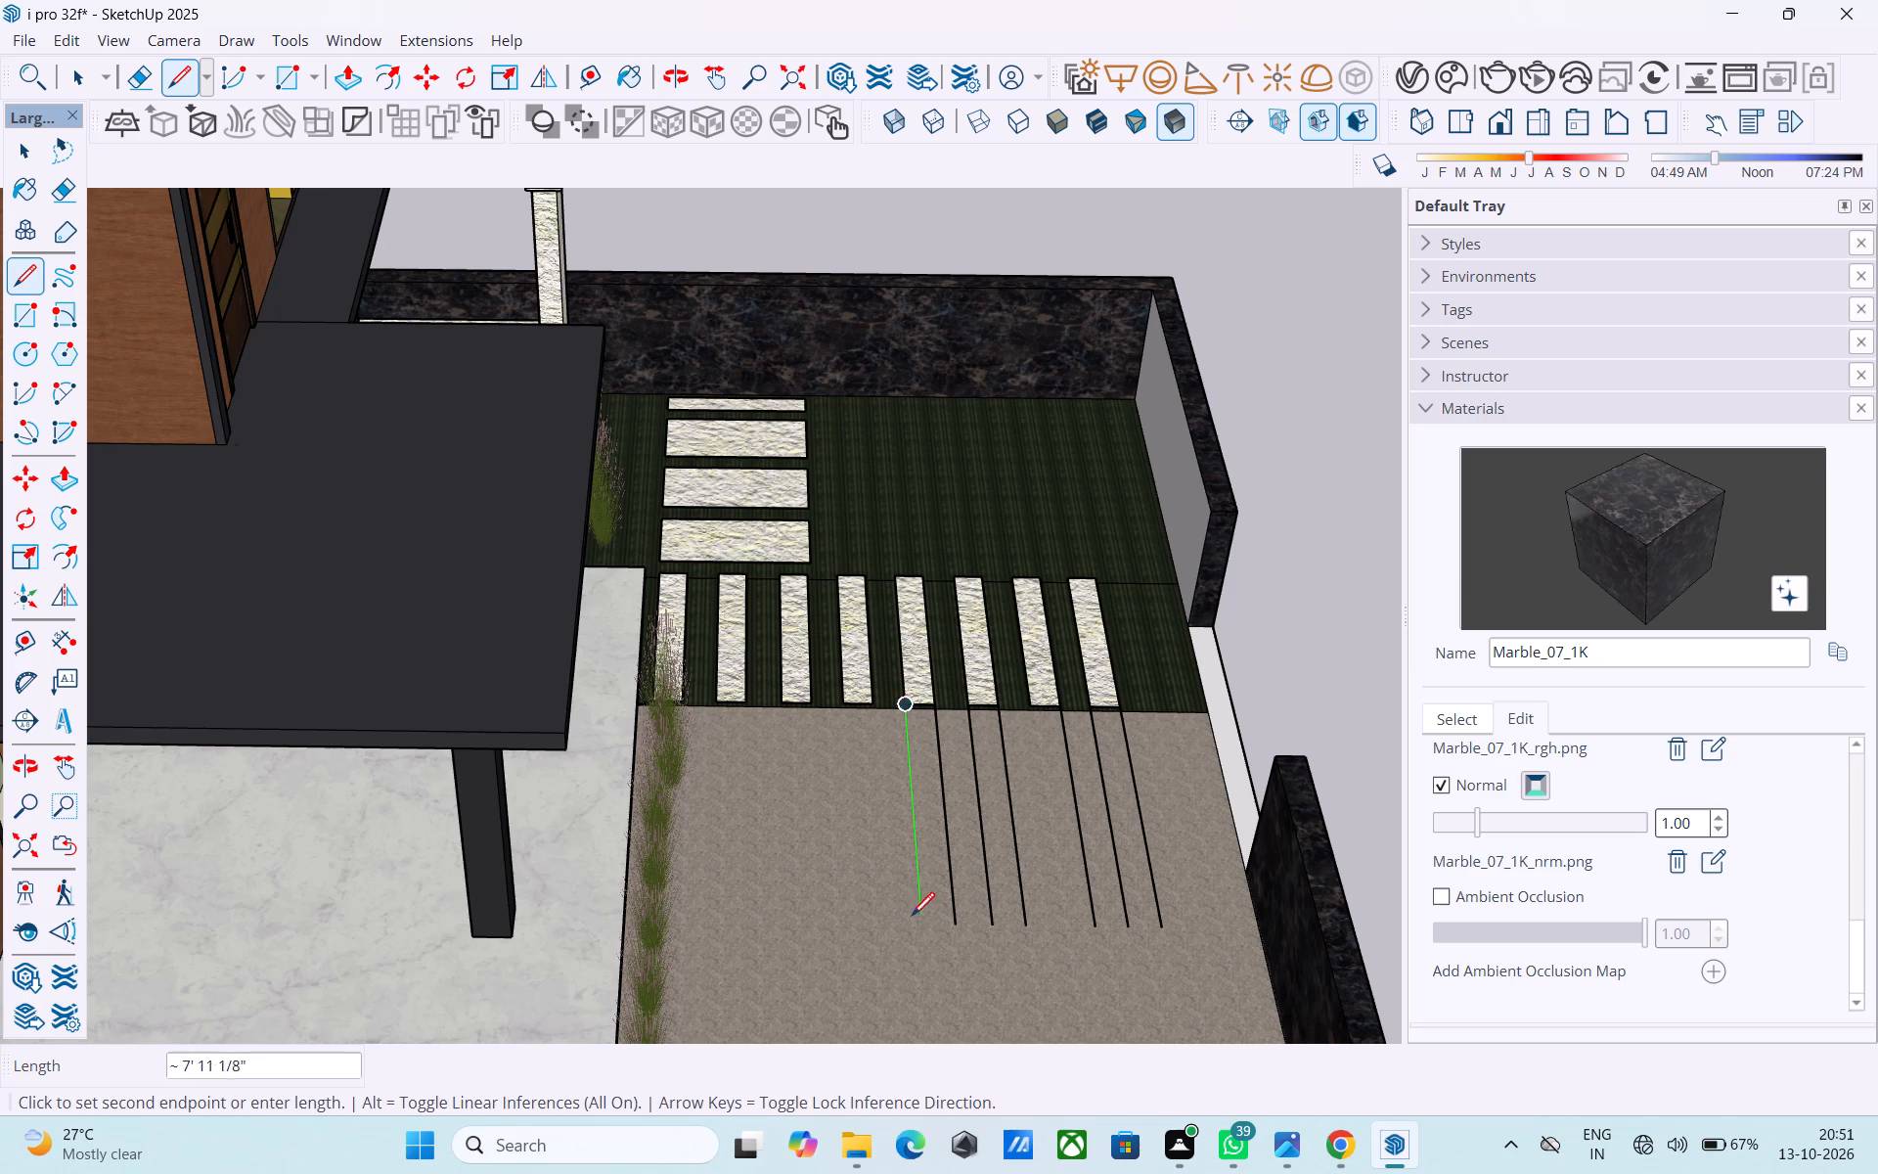
left_click(922, 920)
Draw four more driveway lines of matching length from both edges of the fifth and sixth path strips from the gate end.
key("l")
left_click(872, 700)
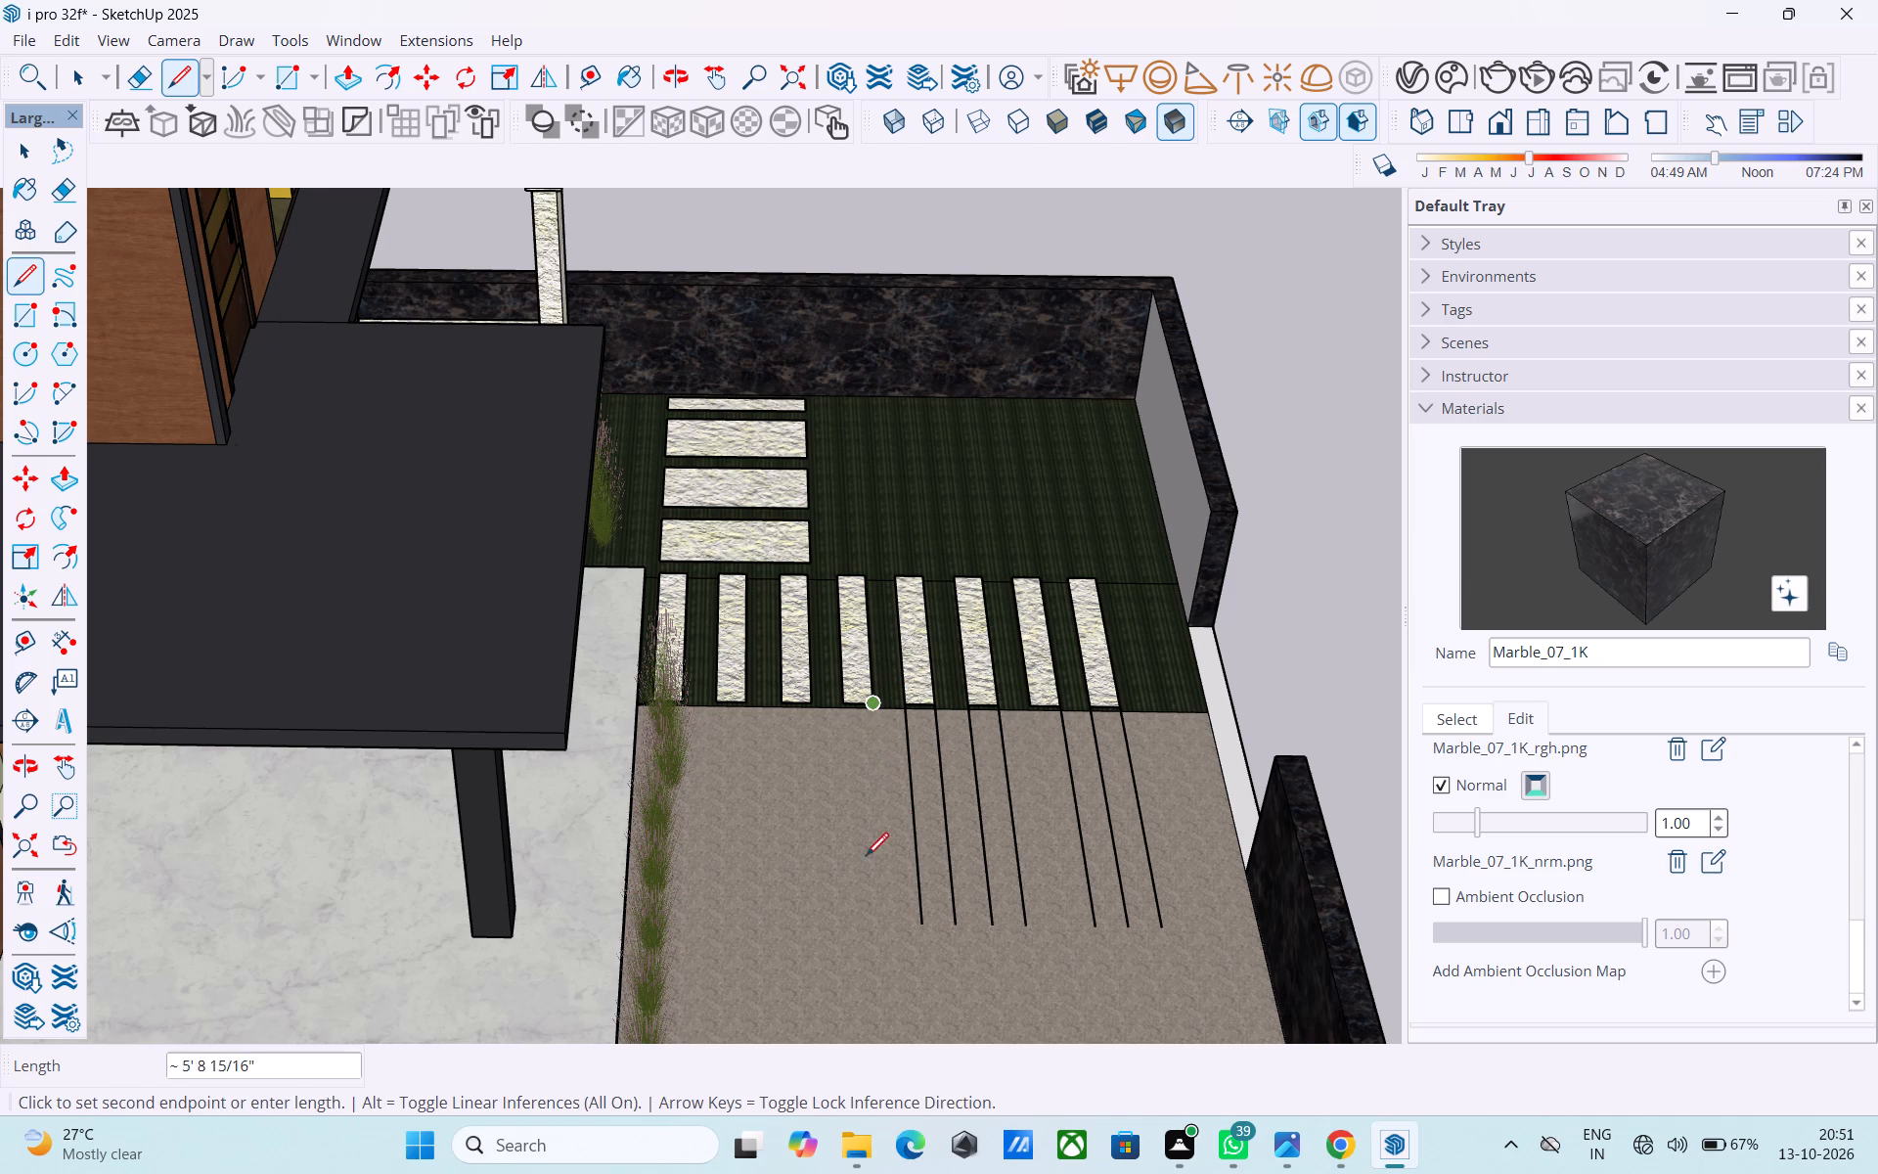
left_click(889, 924)
key("l")
left_click(839, 700)
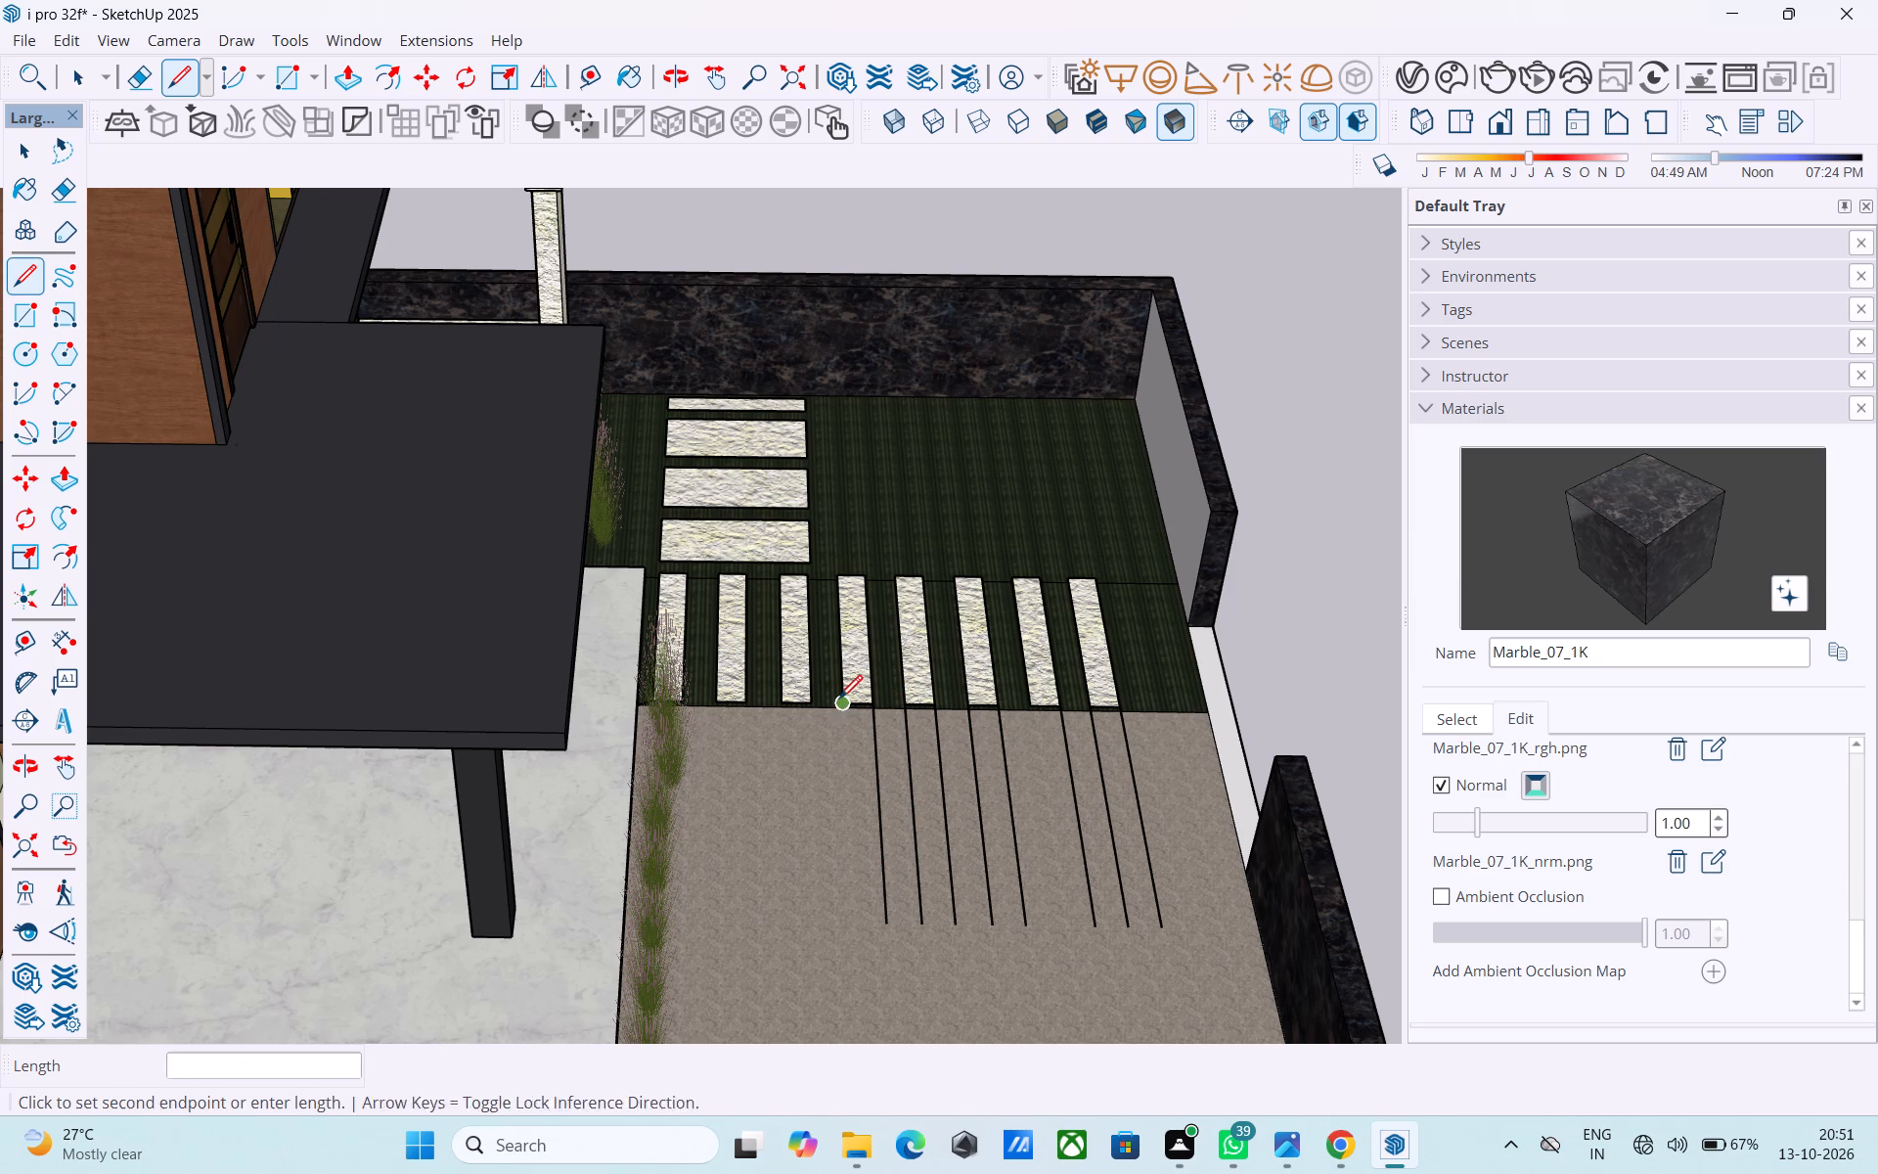
left_click(848, 924)
key("l")
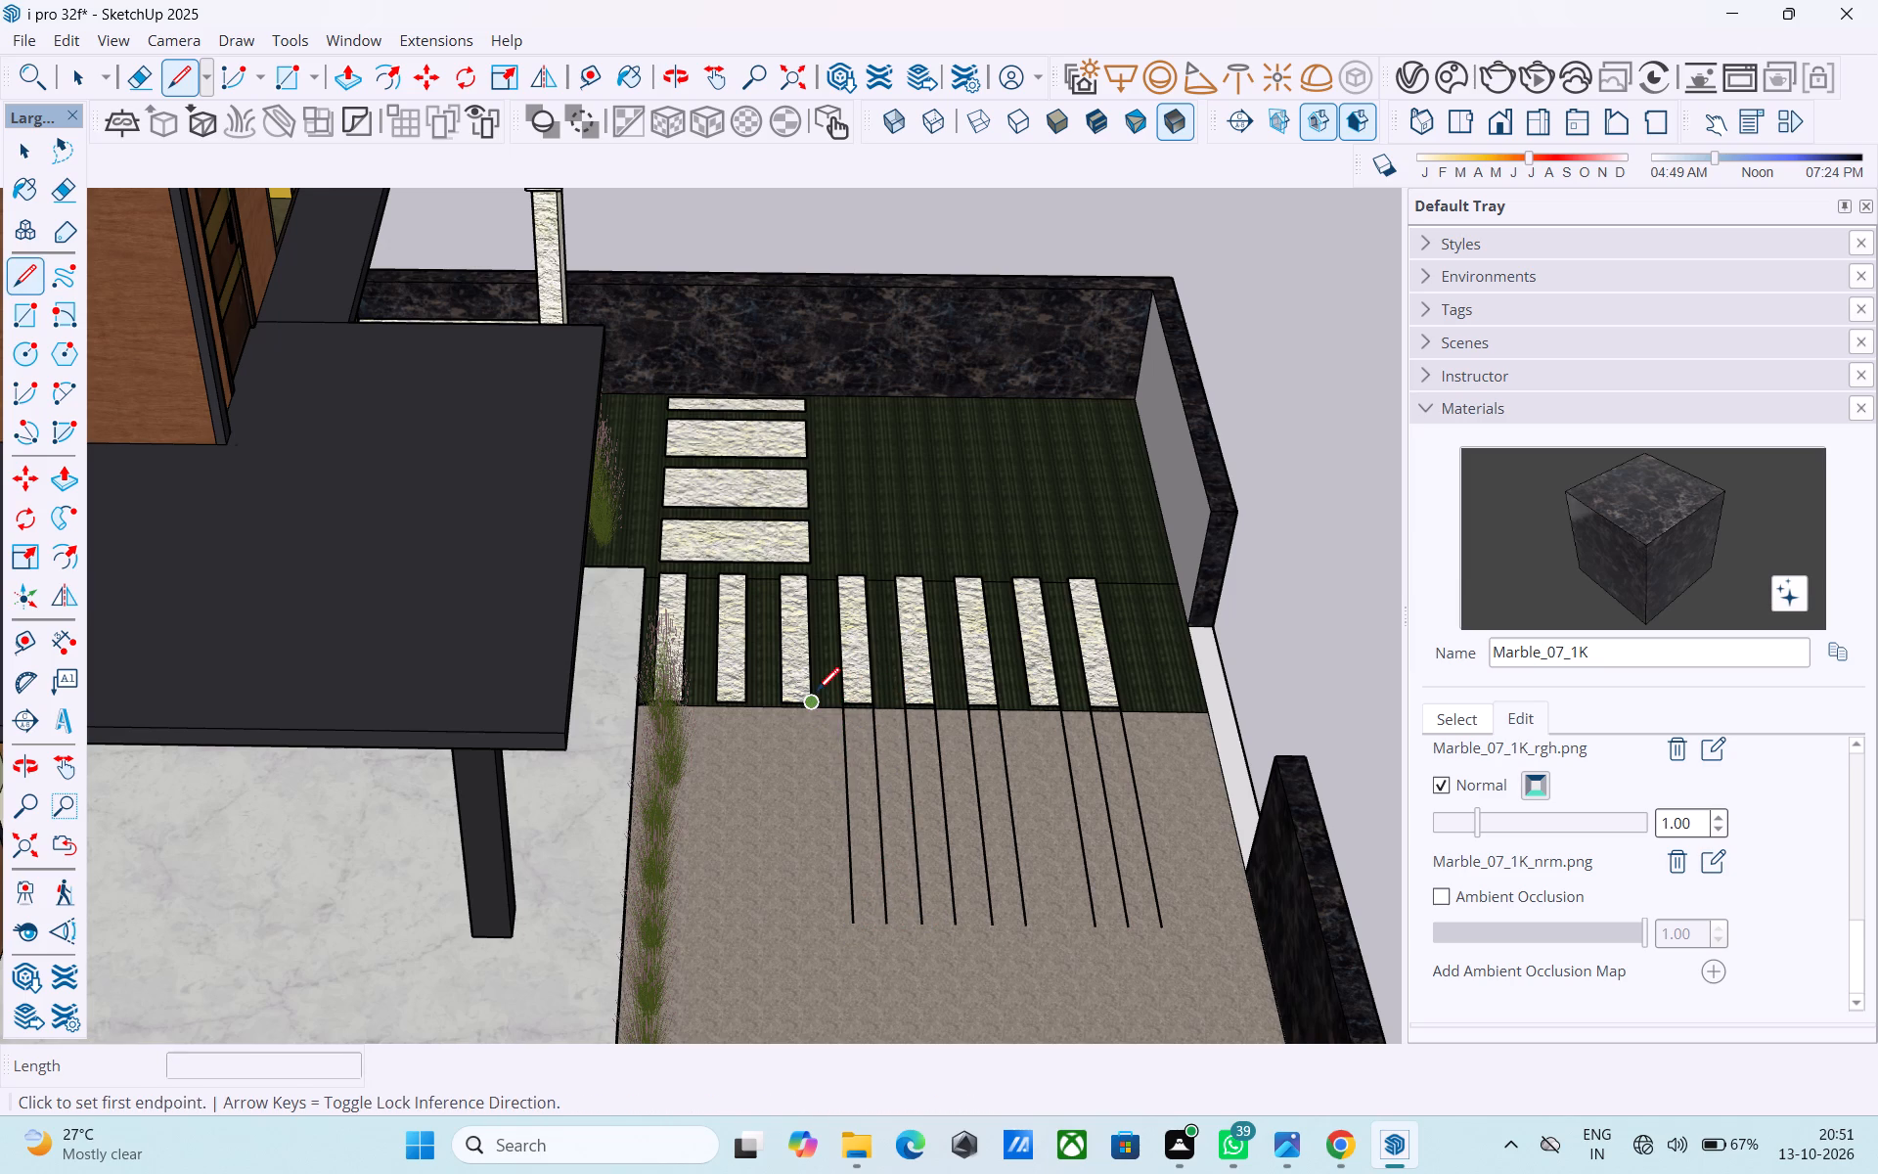
left_click(817, 693)
left_click(820, 925)
key("l")
left_click(785, 695)
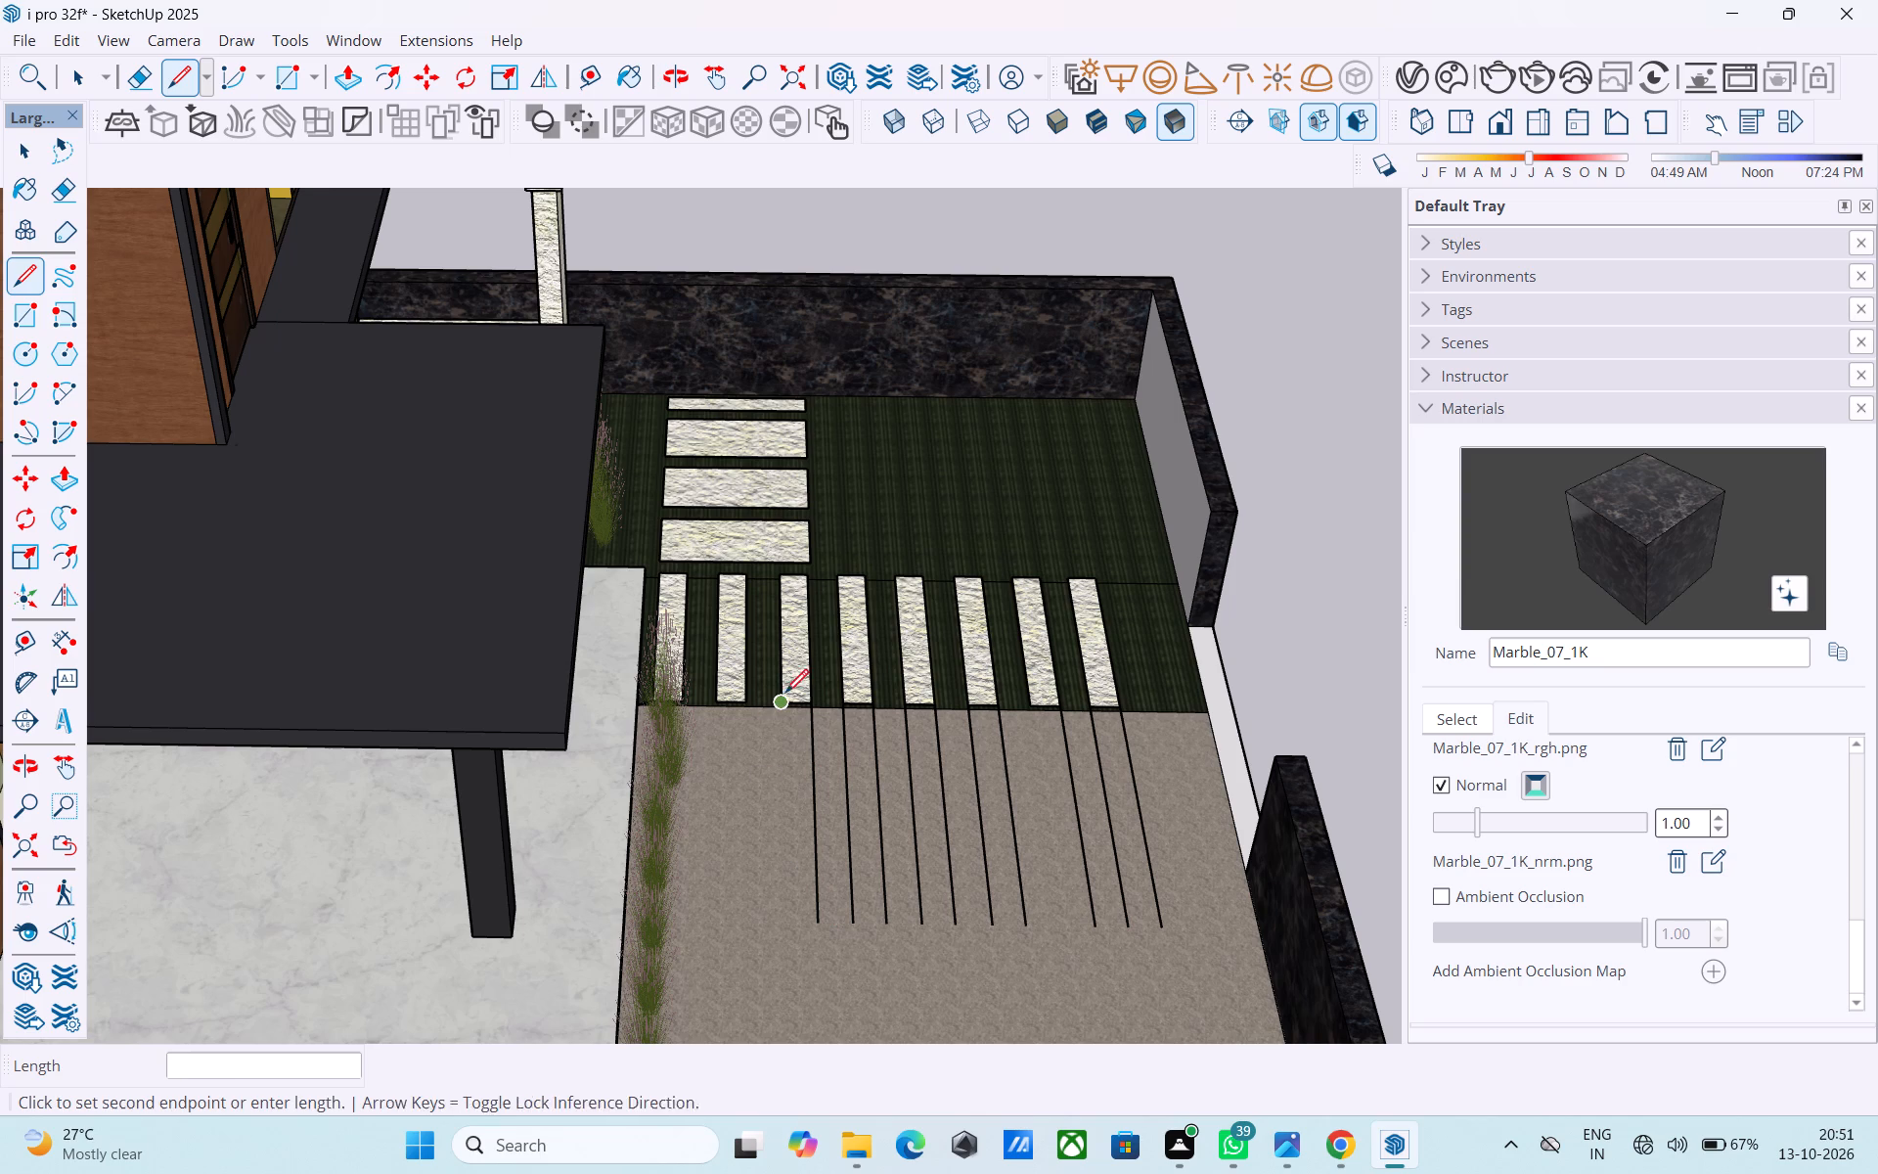
left_click(784, 915)
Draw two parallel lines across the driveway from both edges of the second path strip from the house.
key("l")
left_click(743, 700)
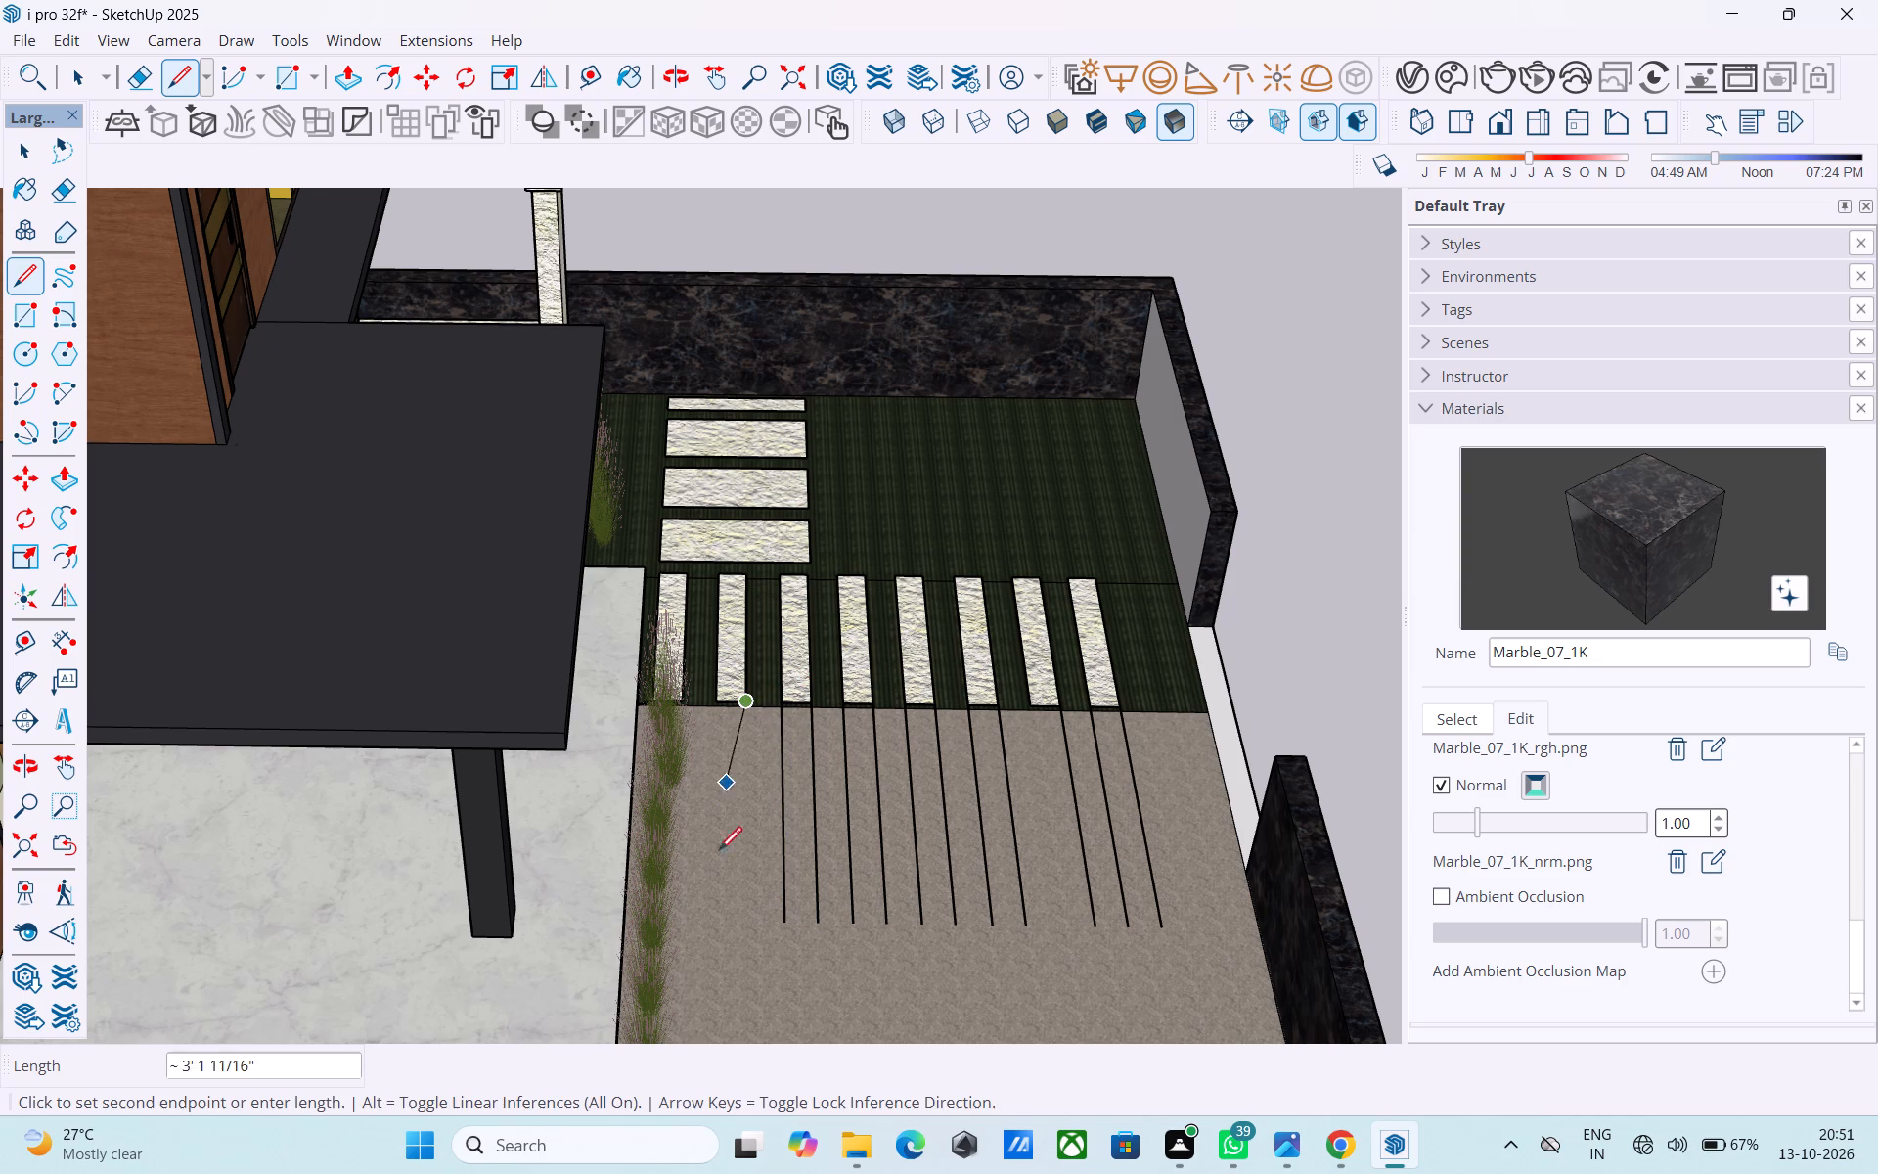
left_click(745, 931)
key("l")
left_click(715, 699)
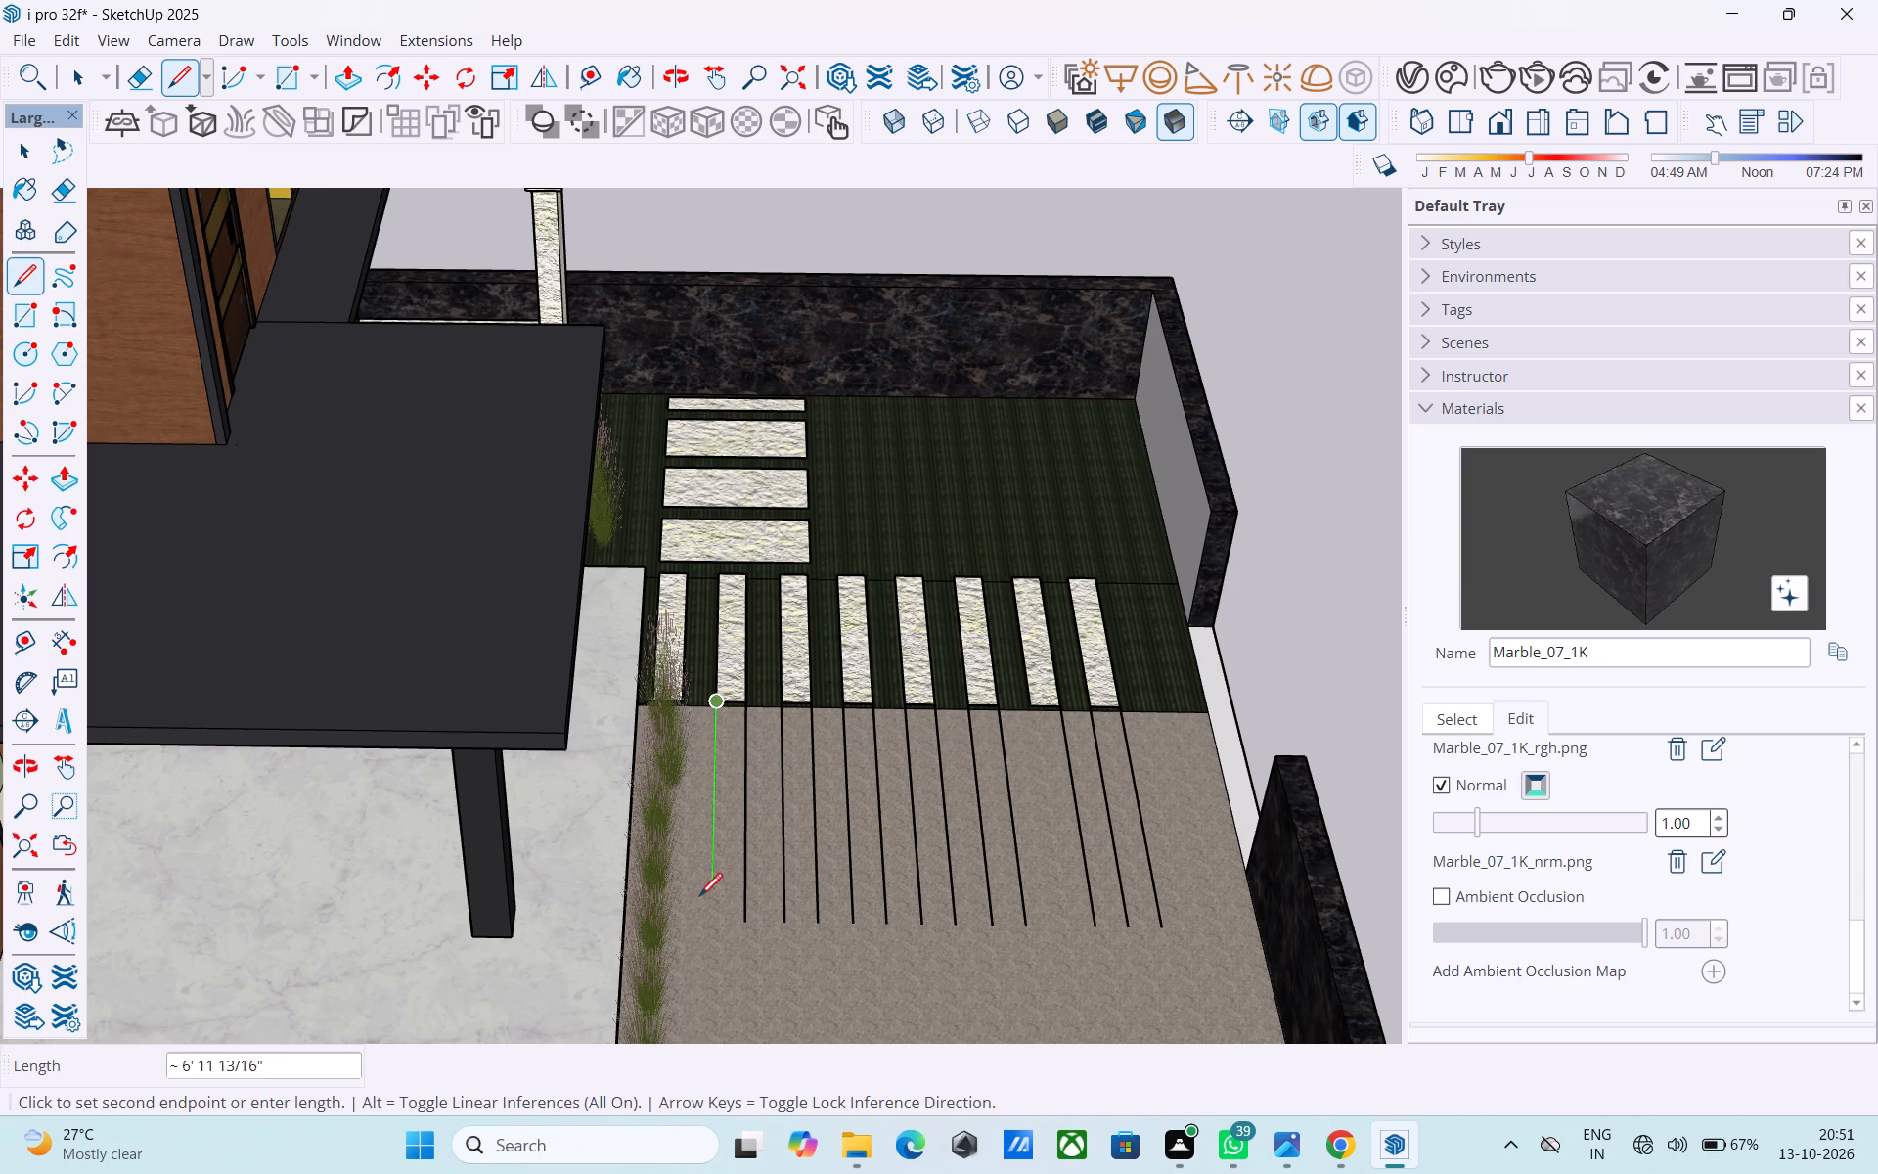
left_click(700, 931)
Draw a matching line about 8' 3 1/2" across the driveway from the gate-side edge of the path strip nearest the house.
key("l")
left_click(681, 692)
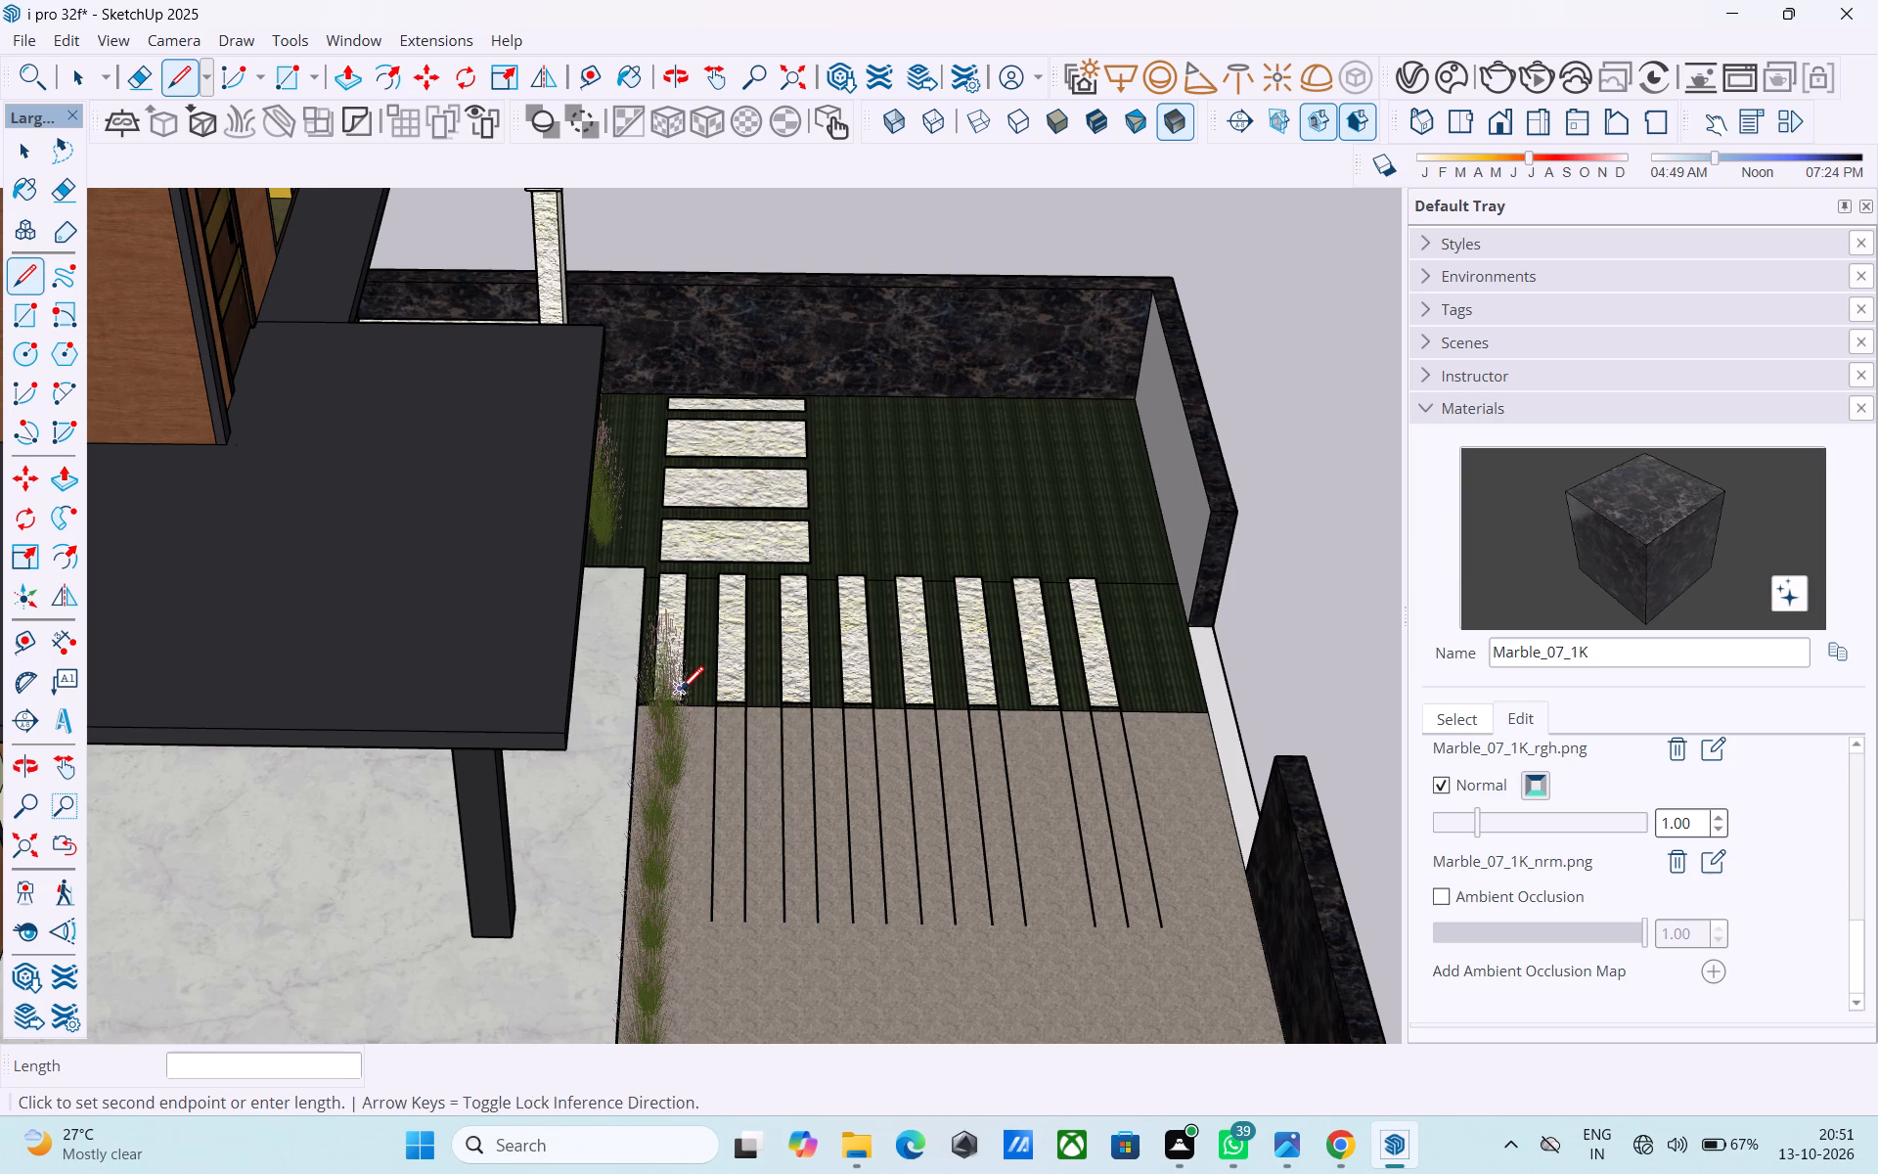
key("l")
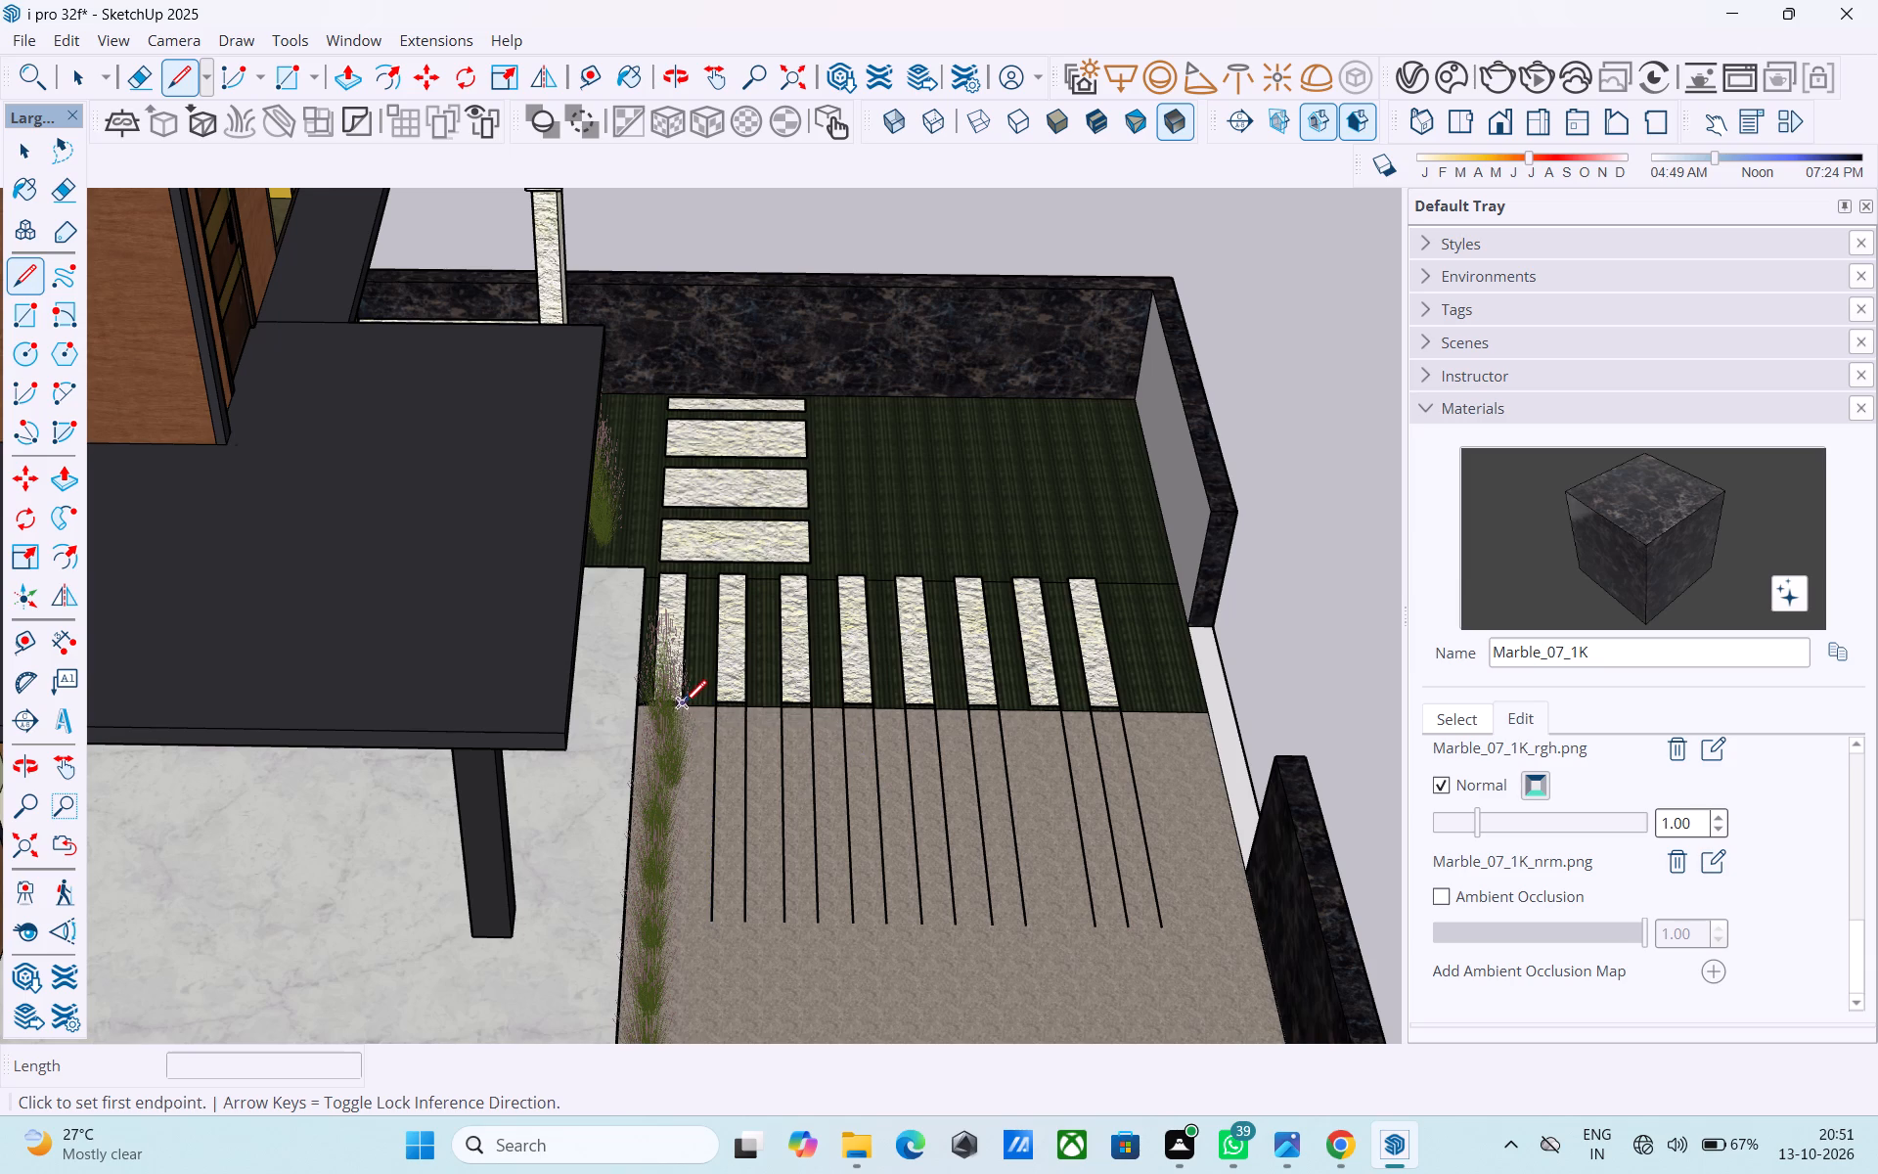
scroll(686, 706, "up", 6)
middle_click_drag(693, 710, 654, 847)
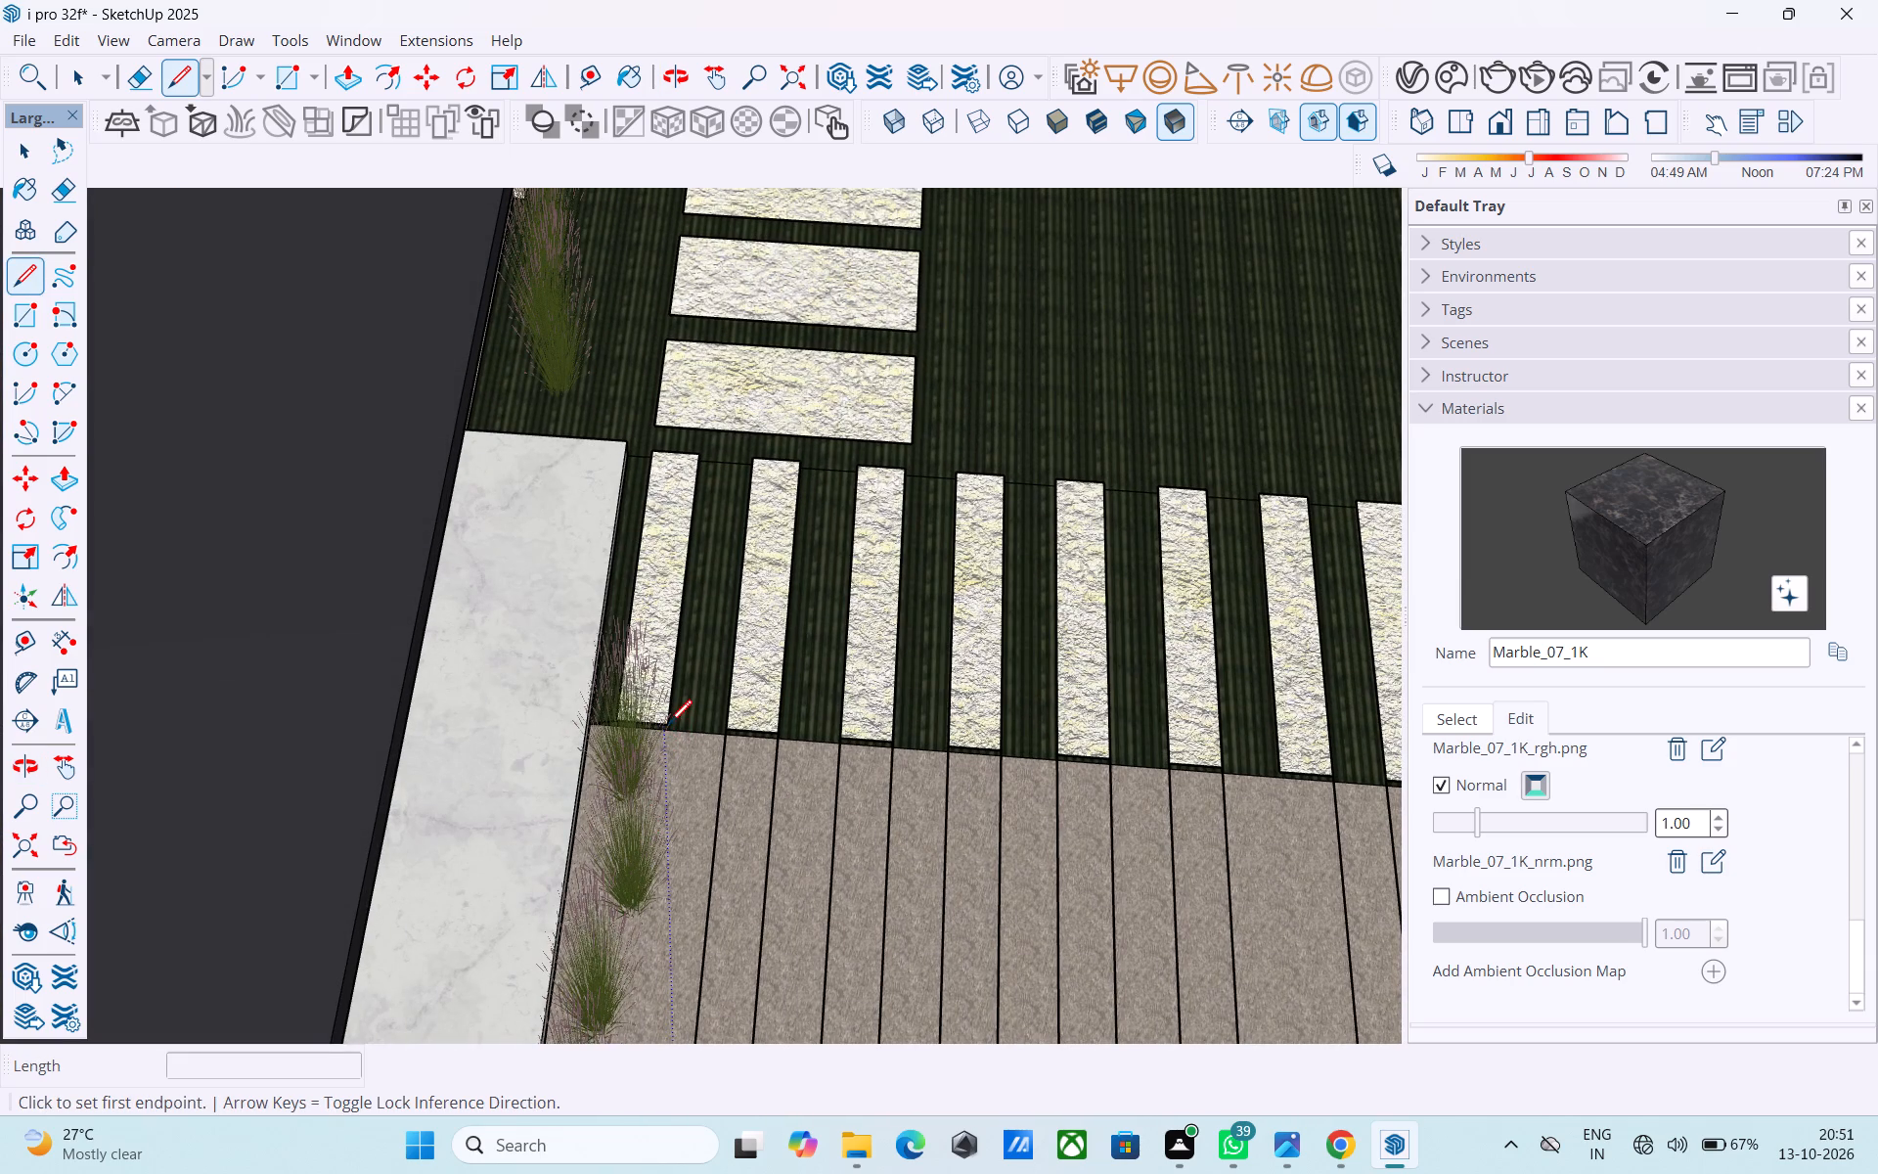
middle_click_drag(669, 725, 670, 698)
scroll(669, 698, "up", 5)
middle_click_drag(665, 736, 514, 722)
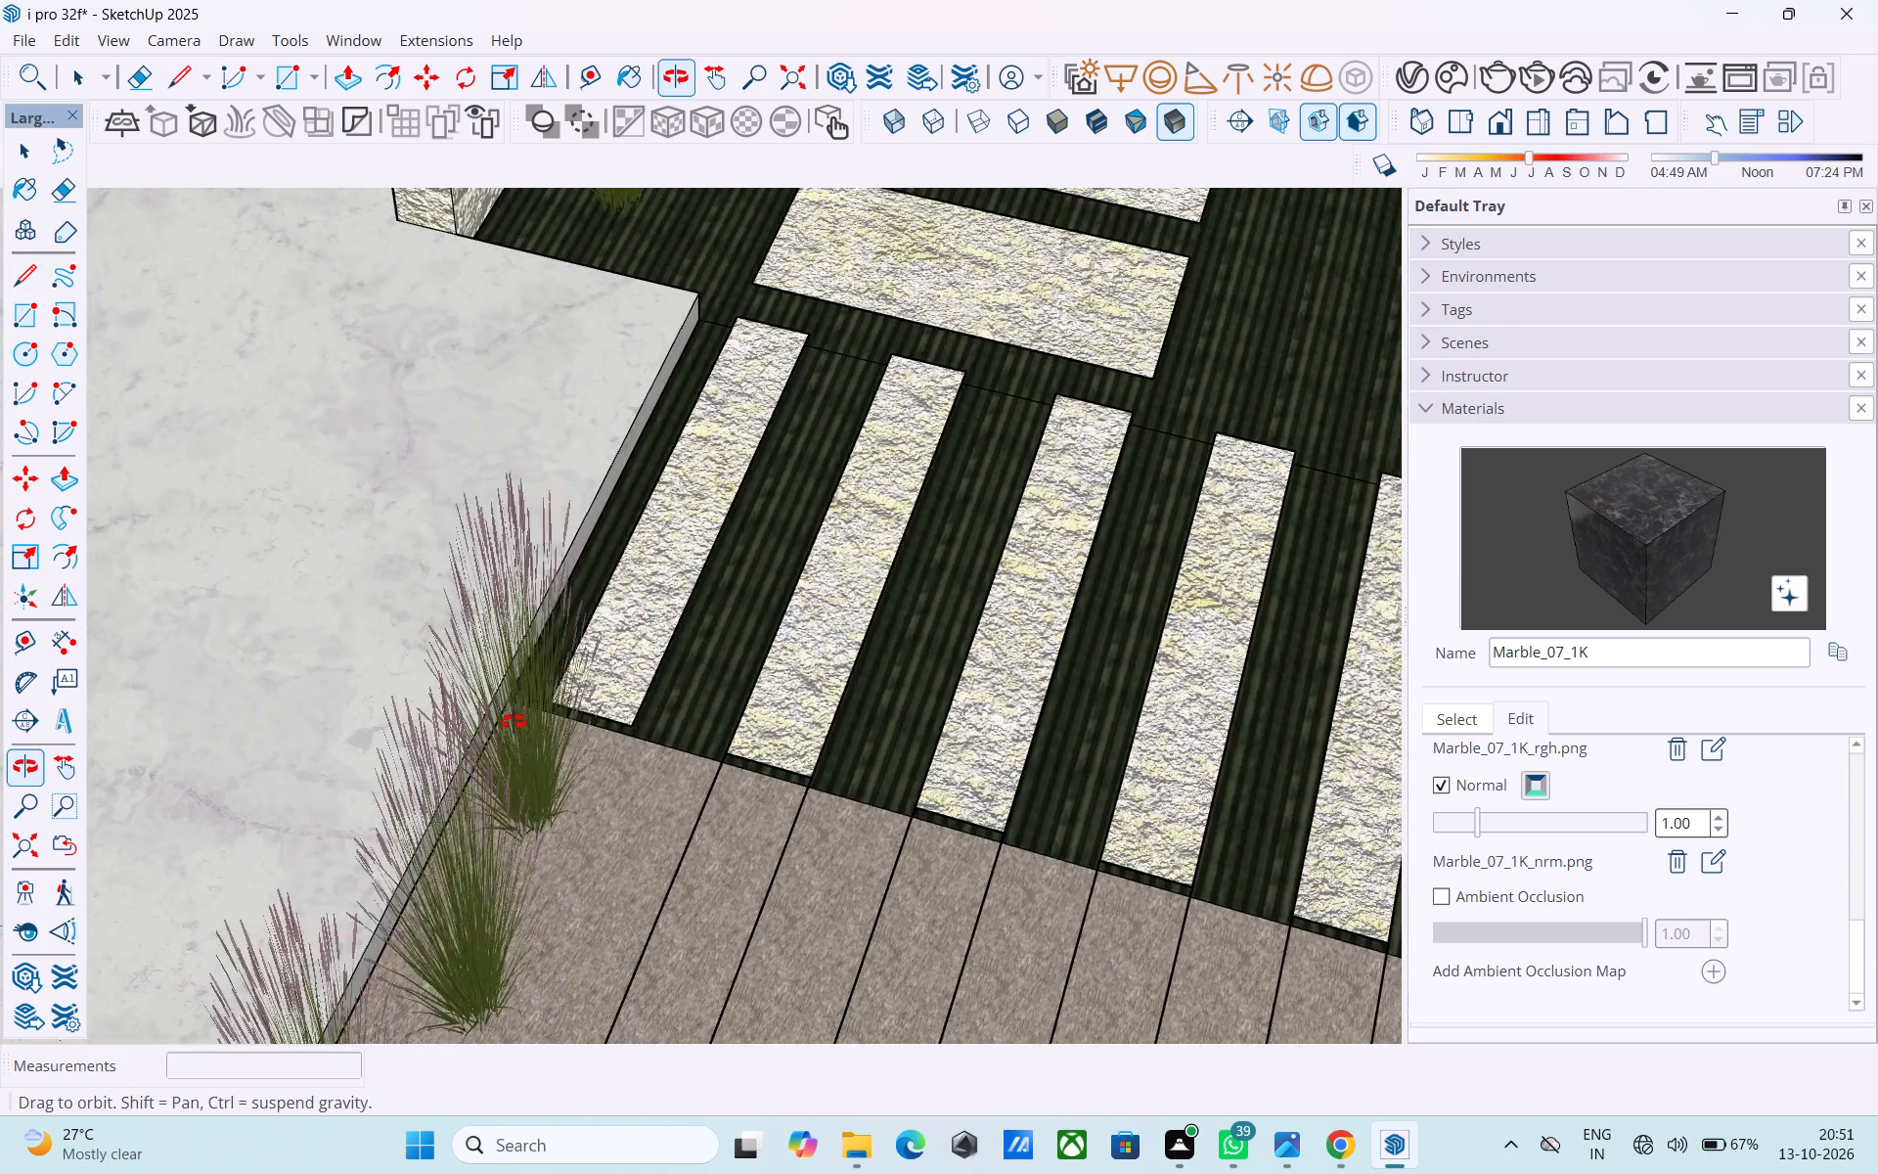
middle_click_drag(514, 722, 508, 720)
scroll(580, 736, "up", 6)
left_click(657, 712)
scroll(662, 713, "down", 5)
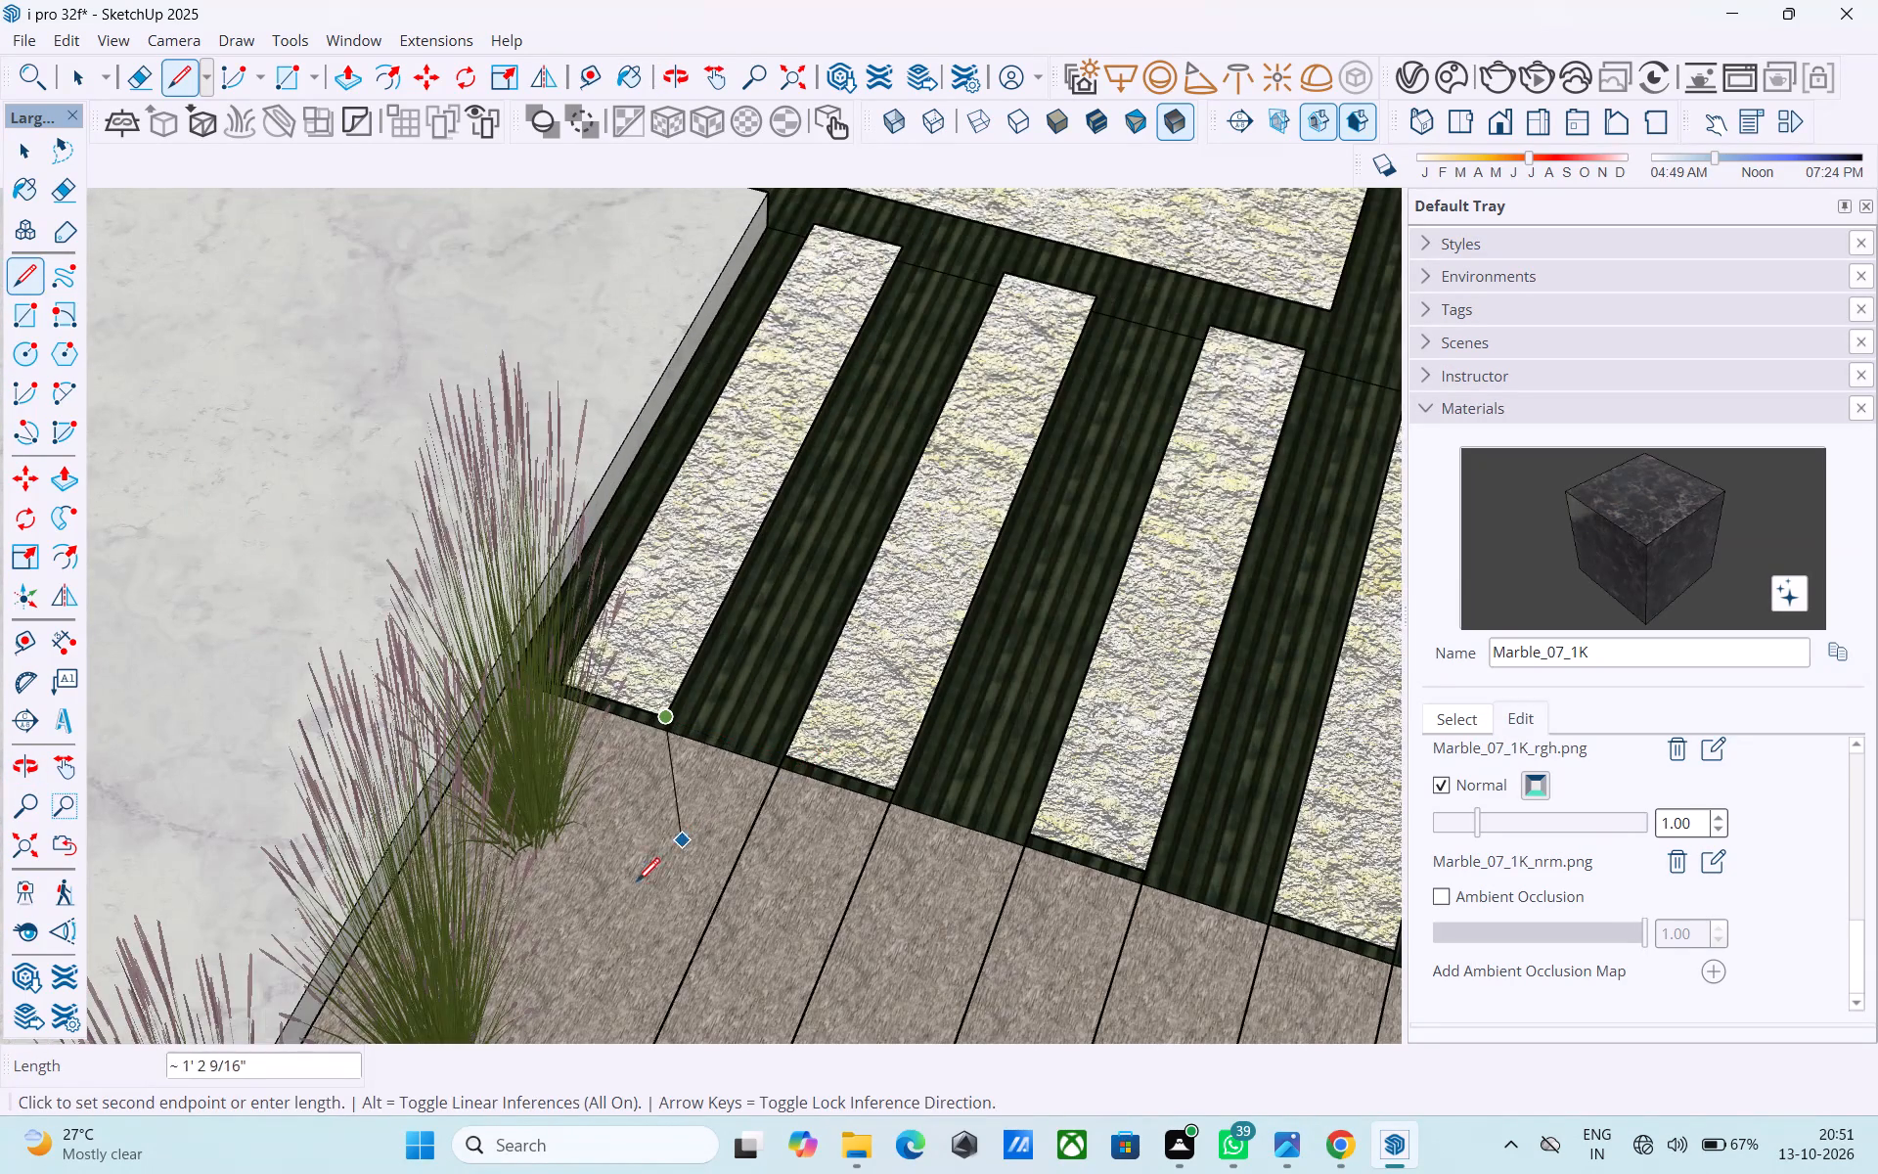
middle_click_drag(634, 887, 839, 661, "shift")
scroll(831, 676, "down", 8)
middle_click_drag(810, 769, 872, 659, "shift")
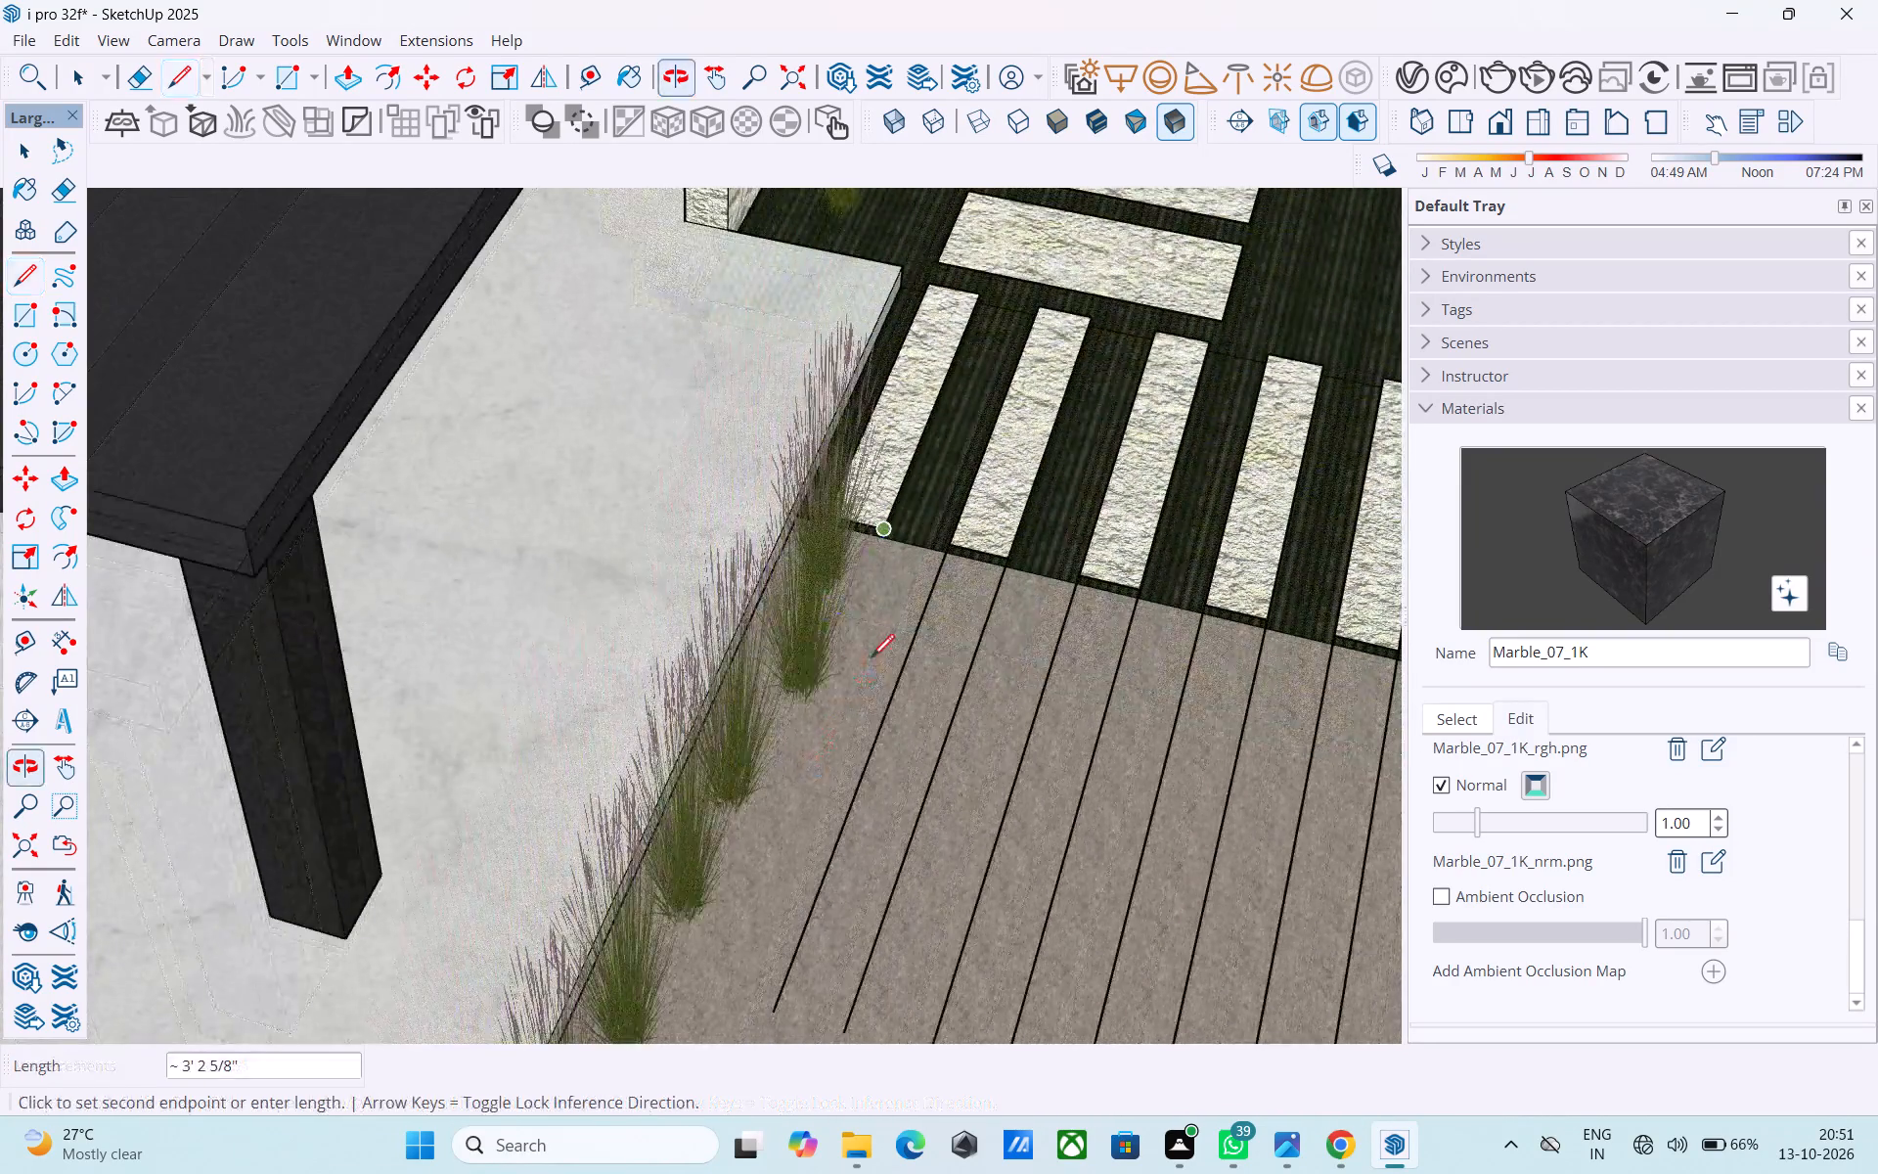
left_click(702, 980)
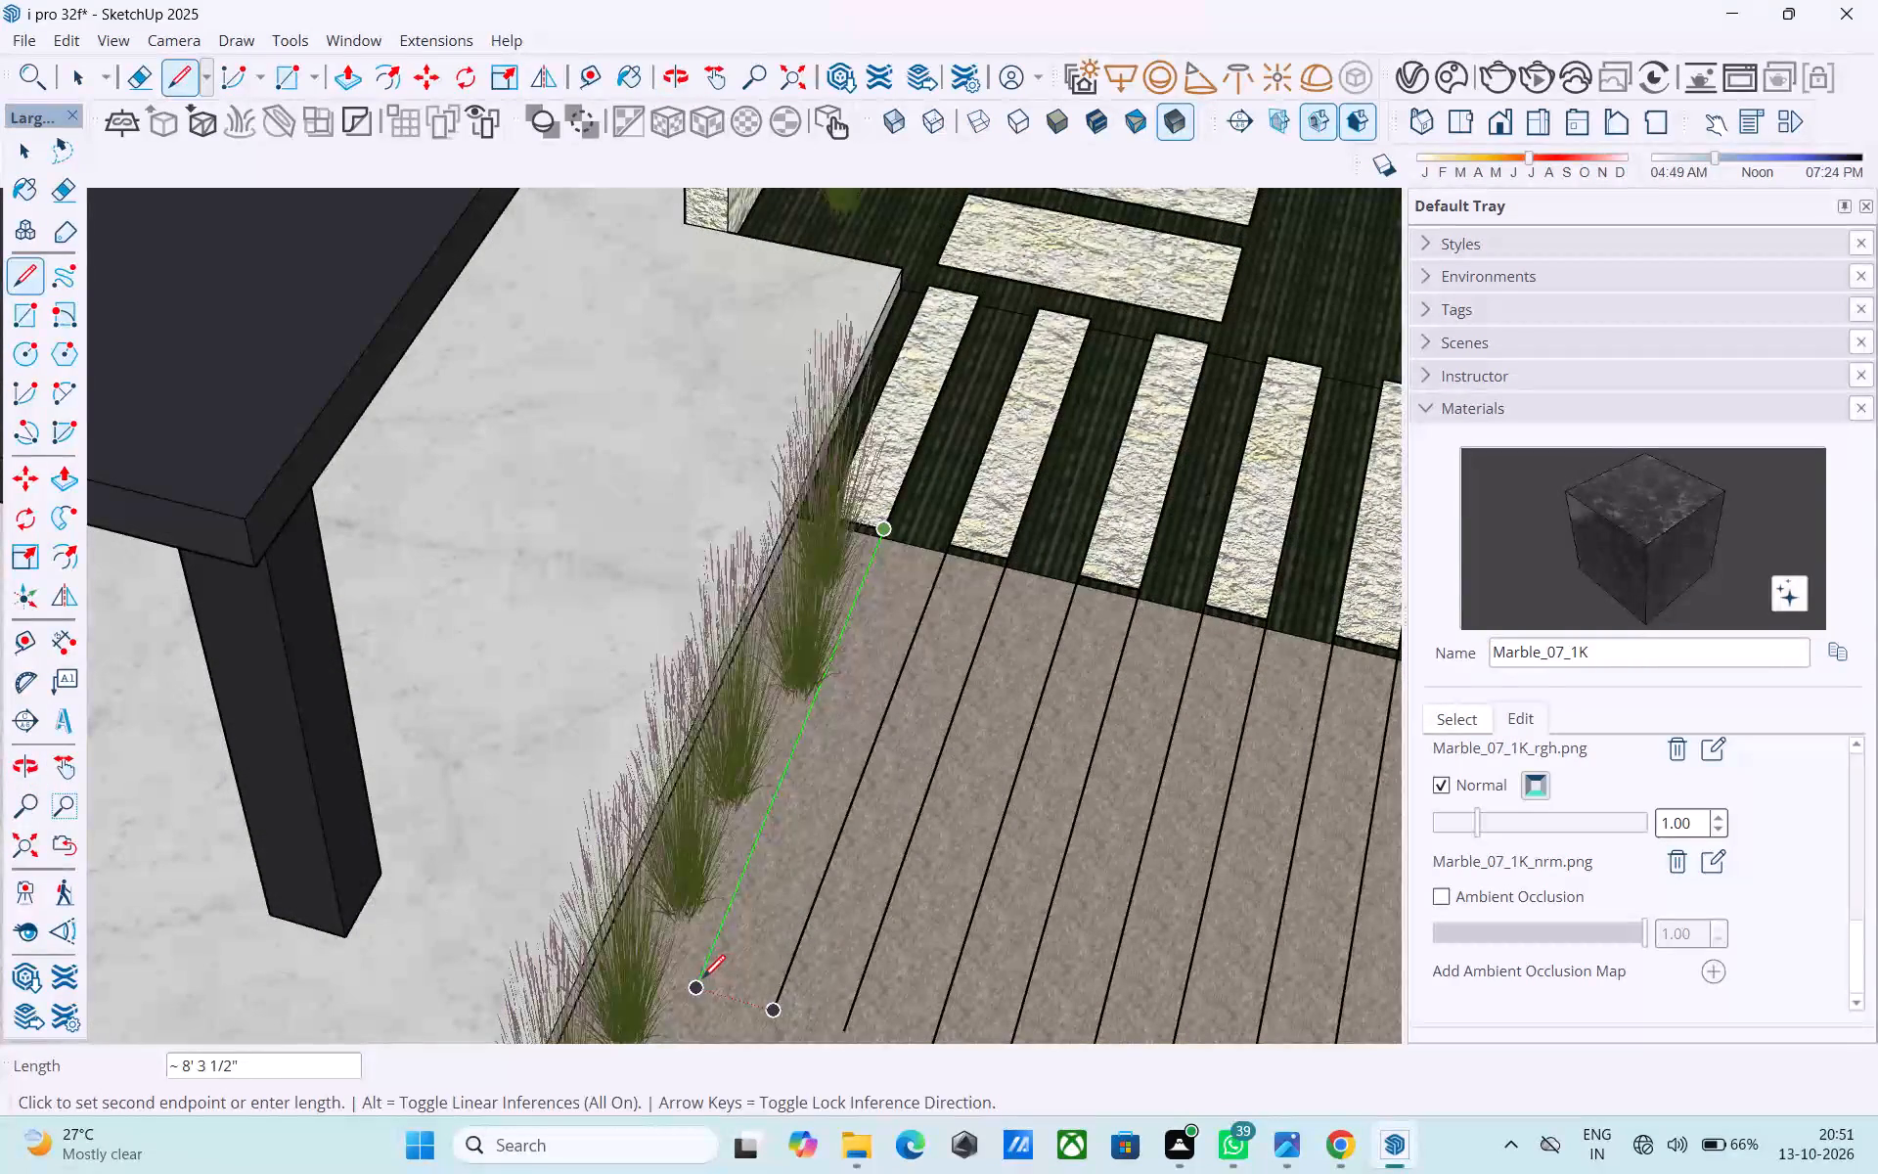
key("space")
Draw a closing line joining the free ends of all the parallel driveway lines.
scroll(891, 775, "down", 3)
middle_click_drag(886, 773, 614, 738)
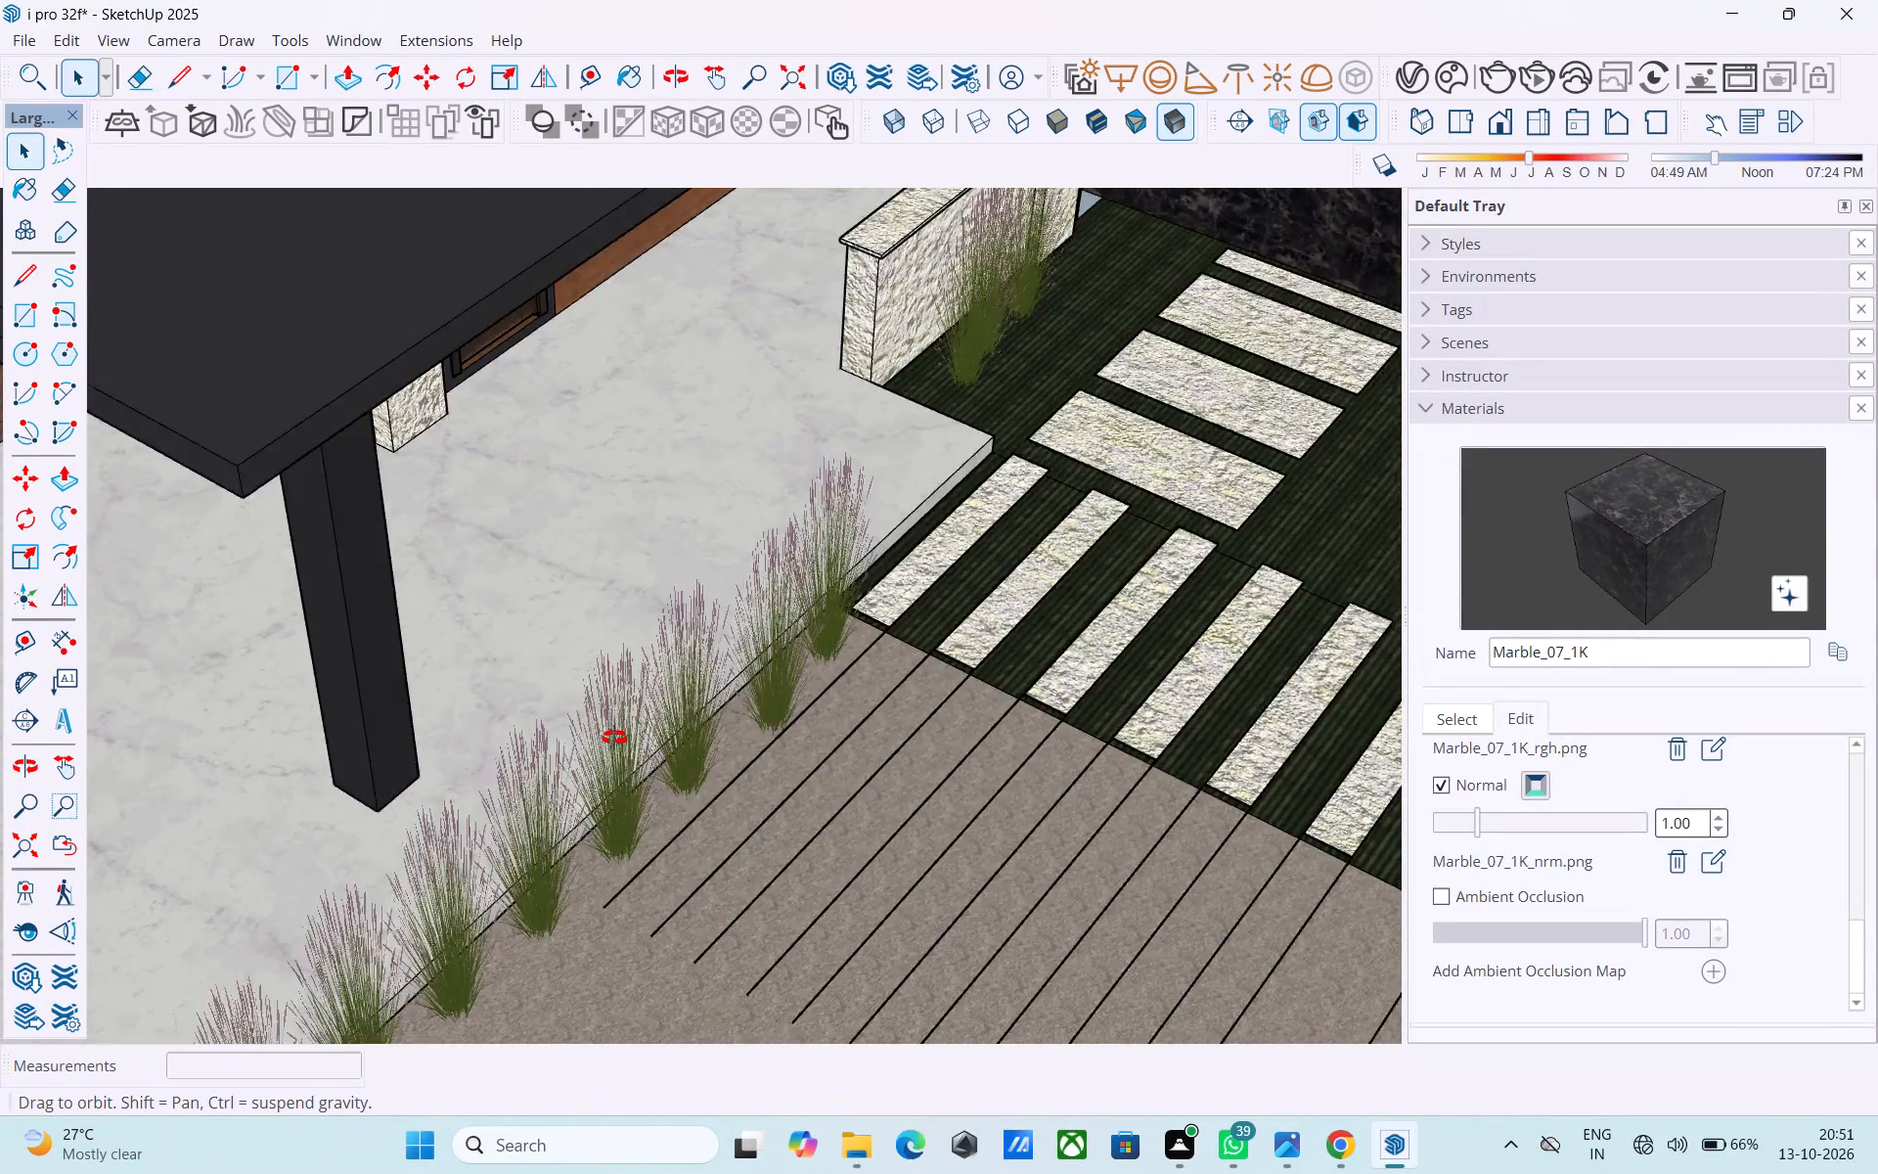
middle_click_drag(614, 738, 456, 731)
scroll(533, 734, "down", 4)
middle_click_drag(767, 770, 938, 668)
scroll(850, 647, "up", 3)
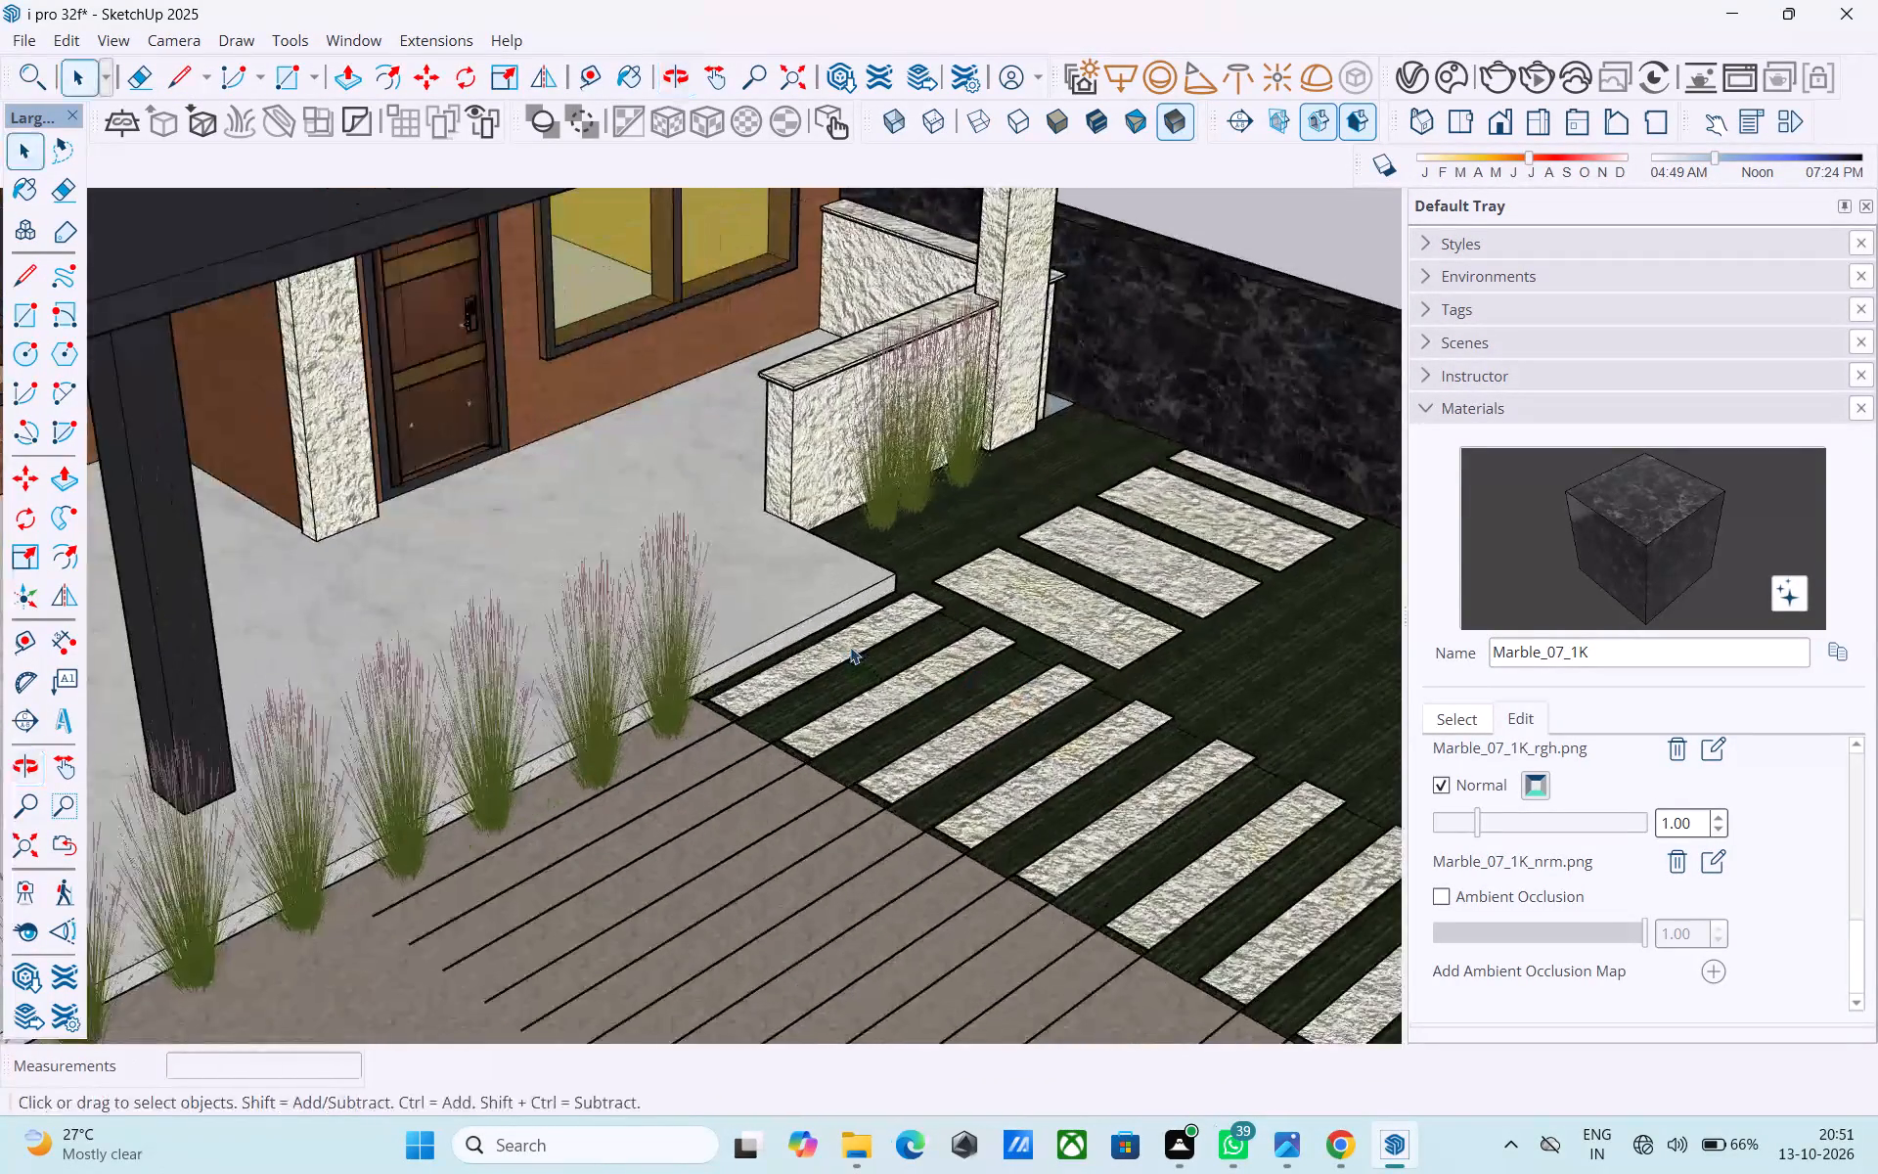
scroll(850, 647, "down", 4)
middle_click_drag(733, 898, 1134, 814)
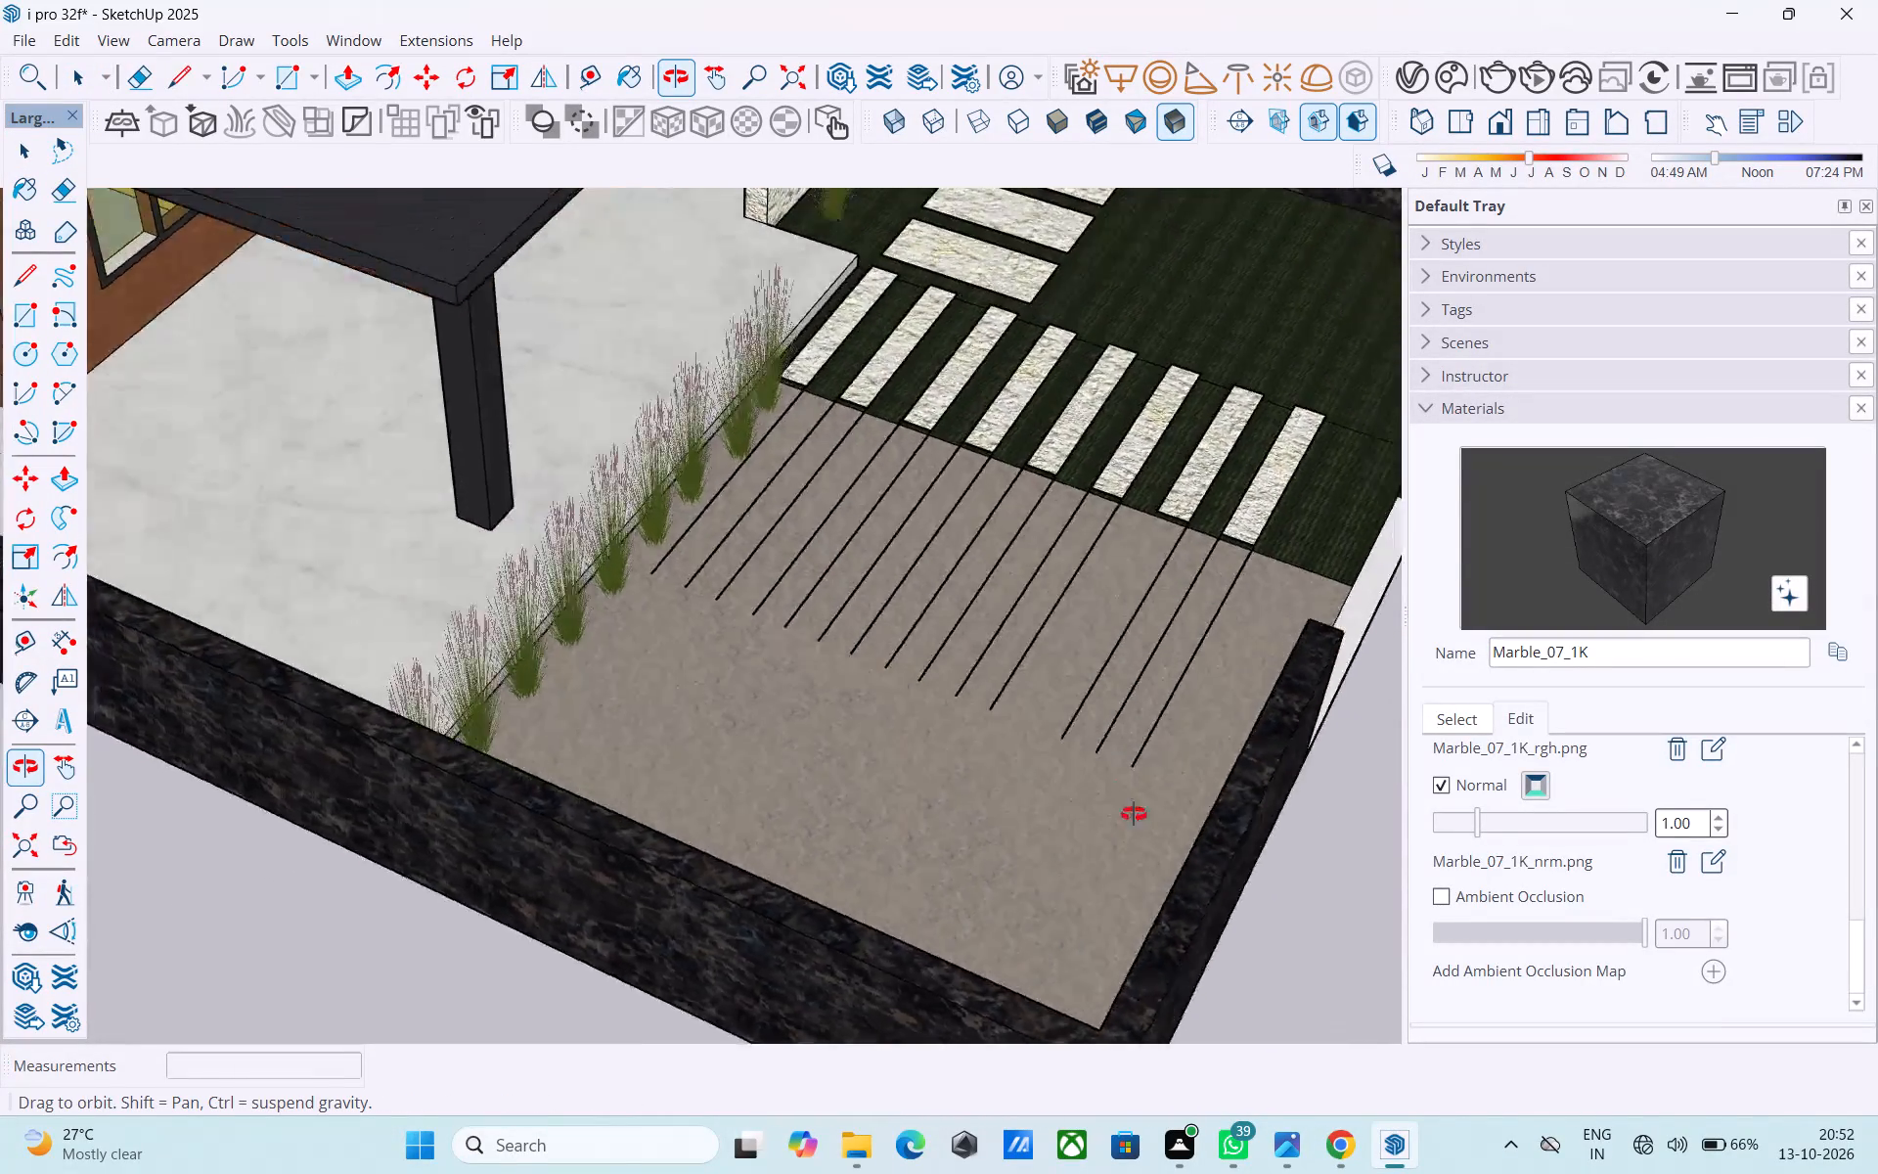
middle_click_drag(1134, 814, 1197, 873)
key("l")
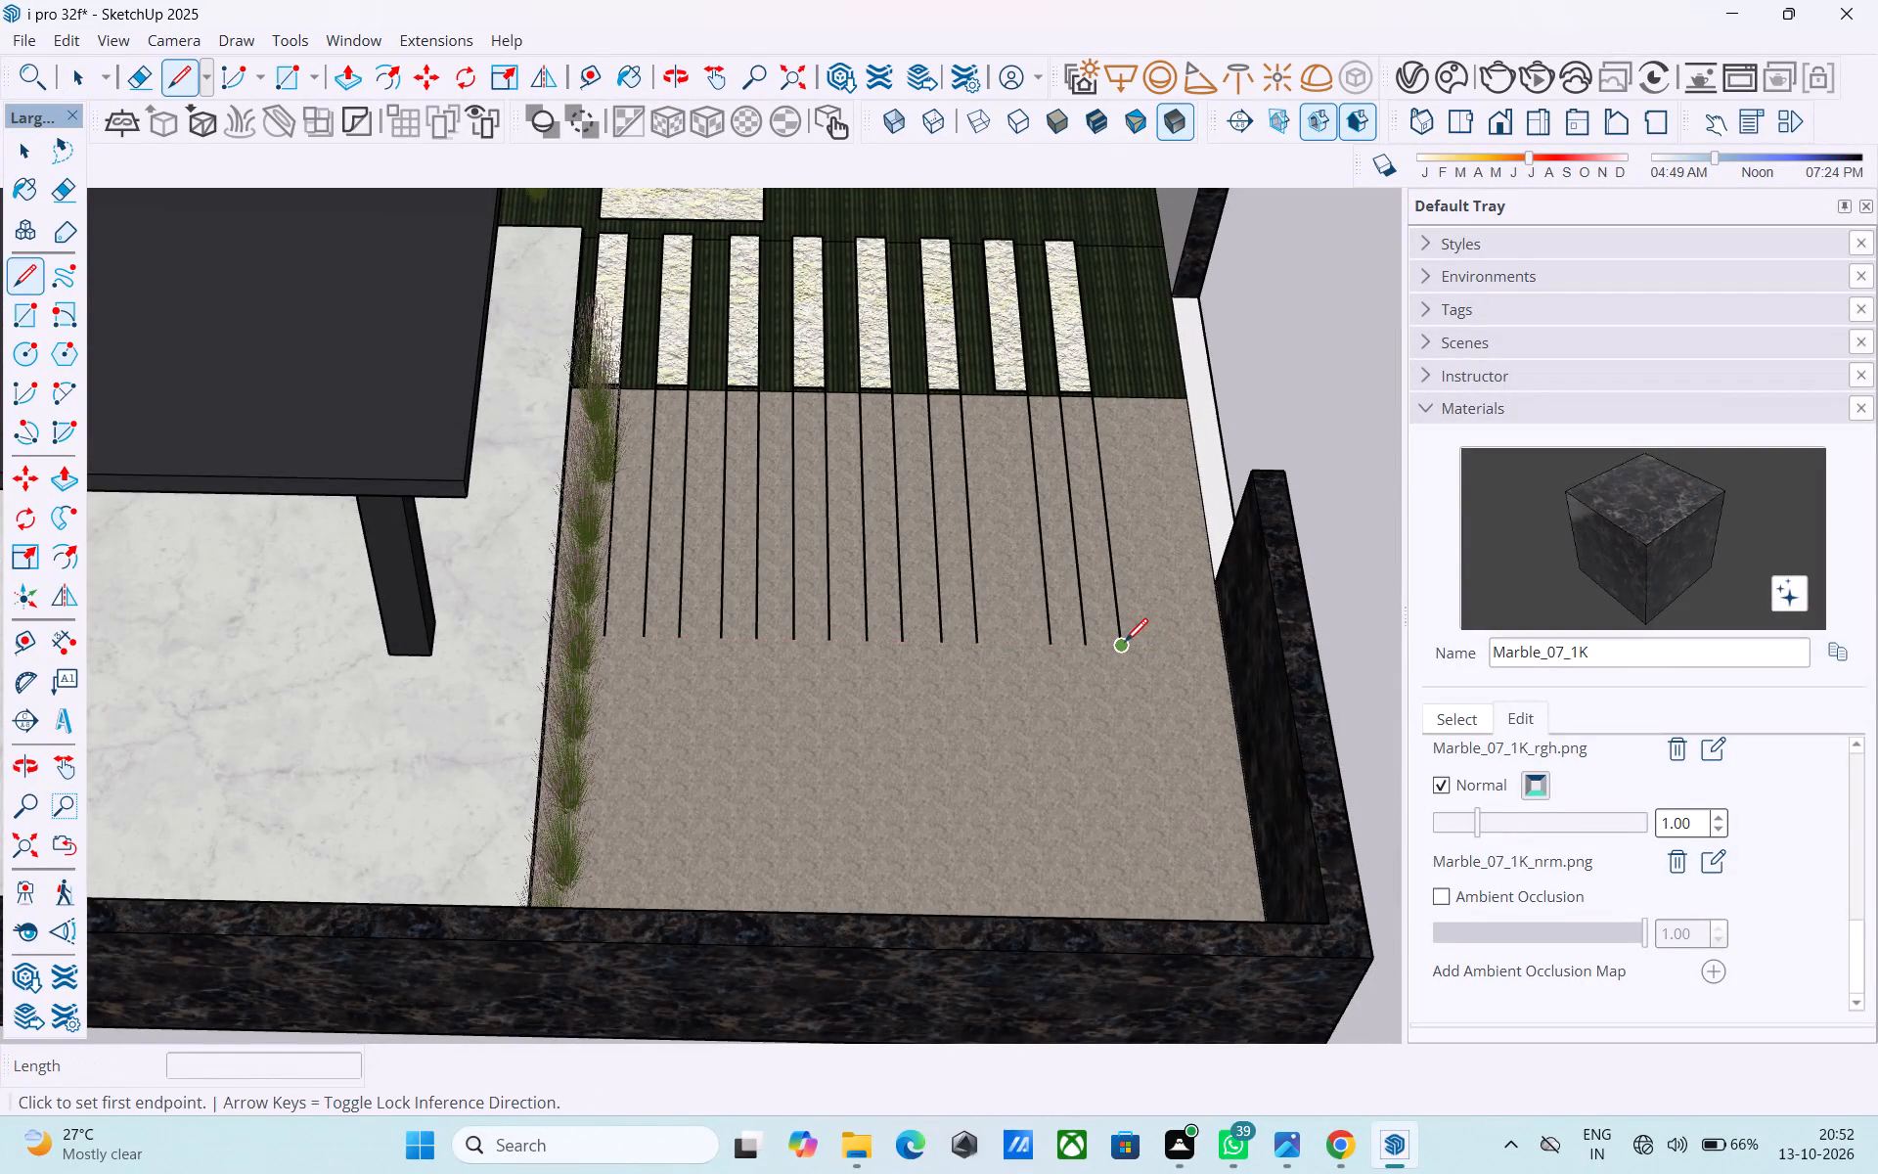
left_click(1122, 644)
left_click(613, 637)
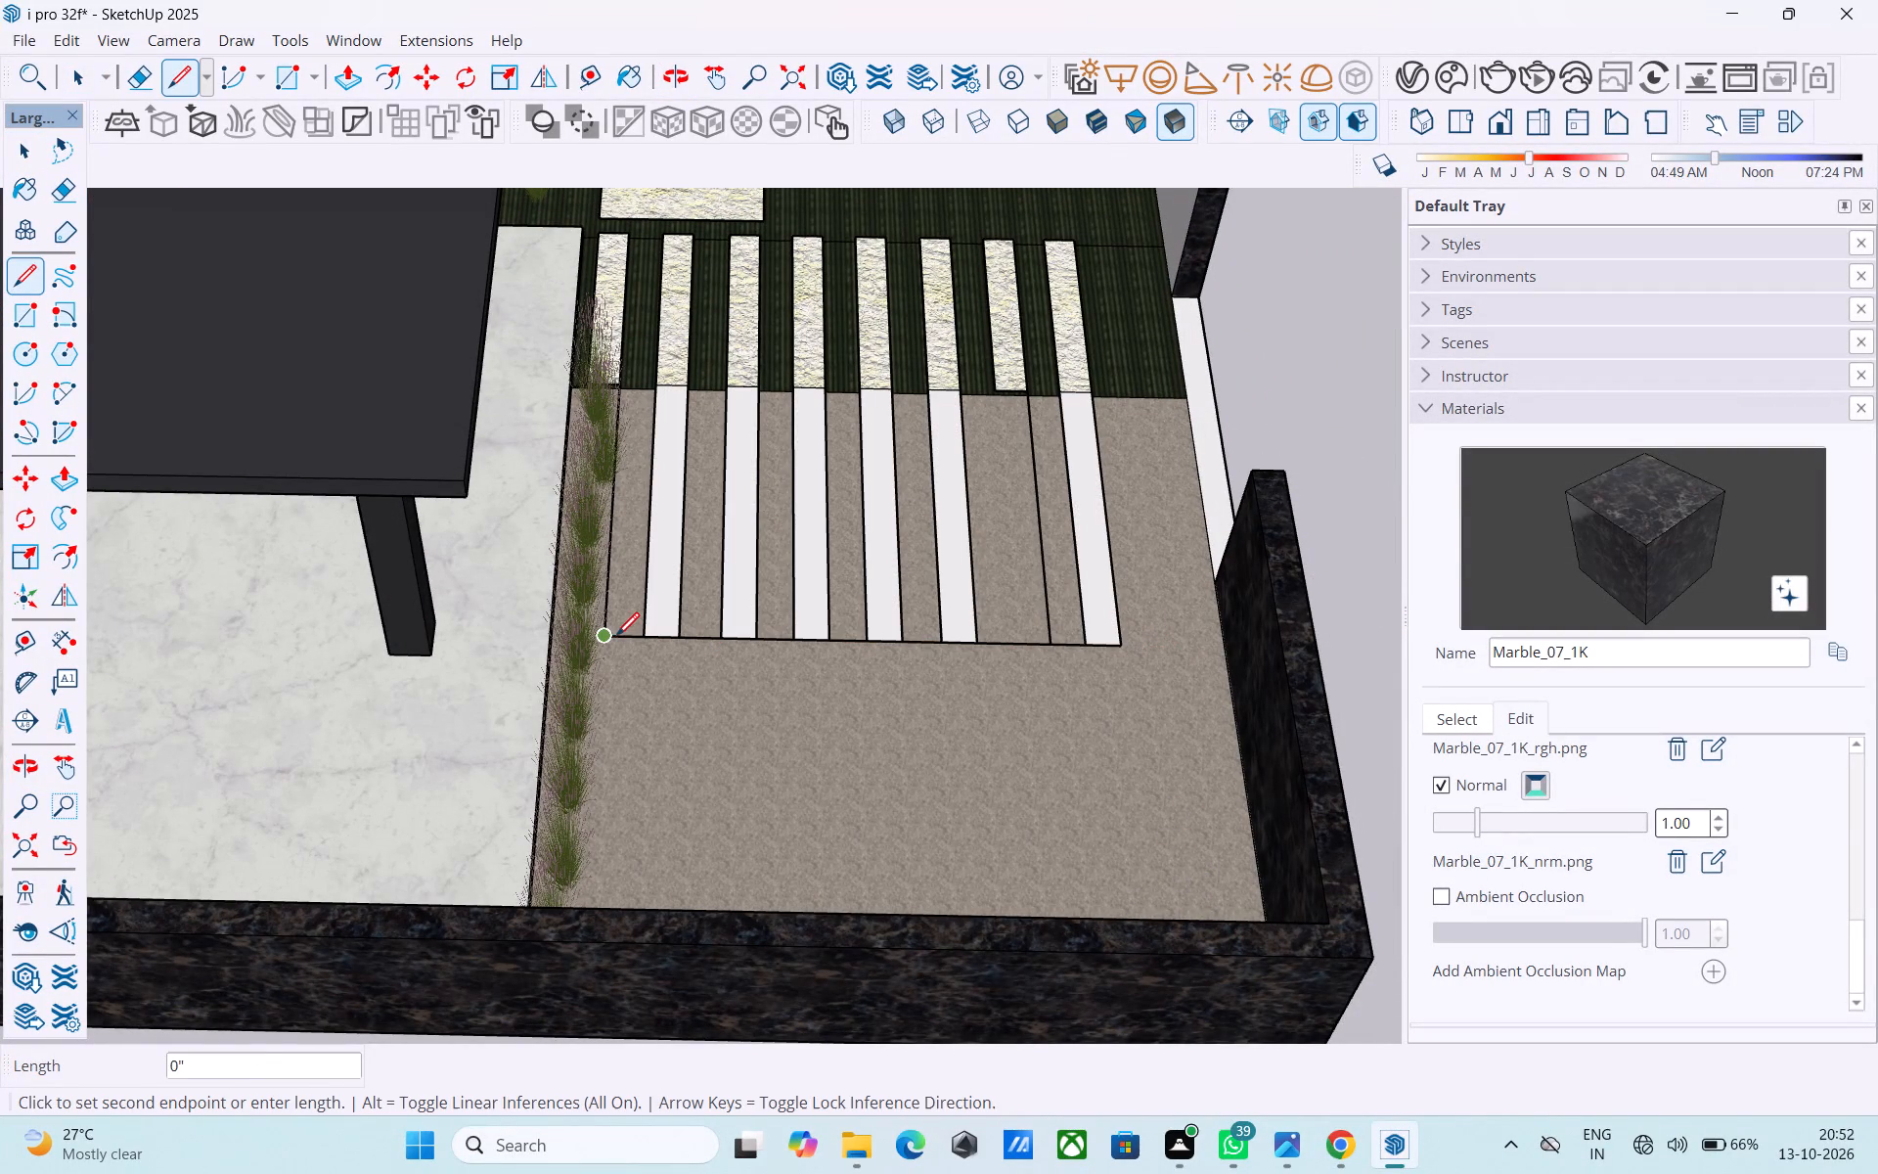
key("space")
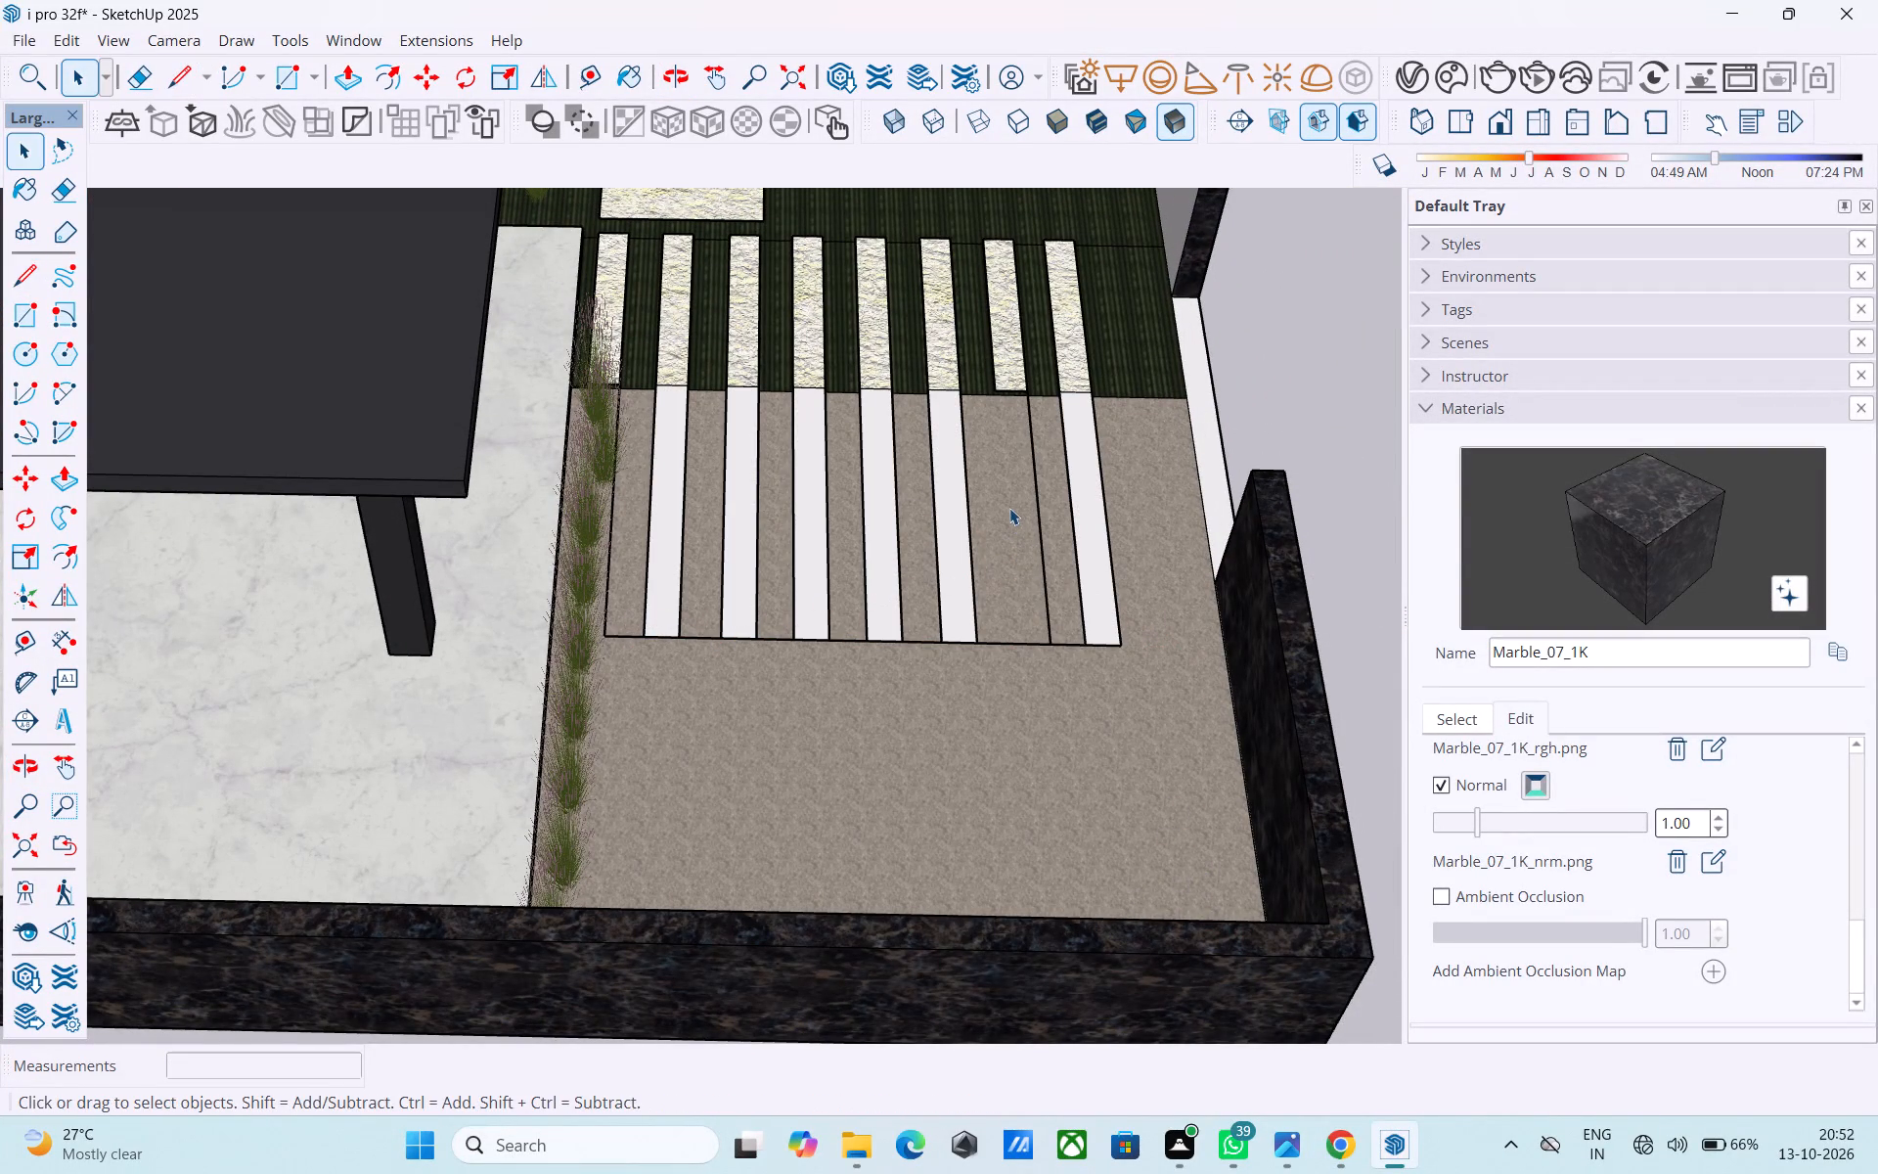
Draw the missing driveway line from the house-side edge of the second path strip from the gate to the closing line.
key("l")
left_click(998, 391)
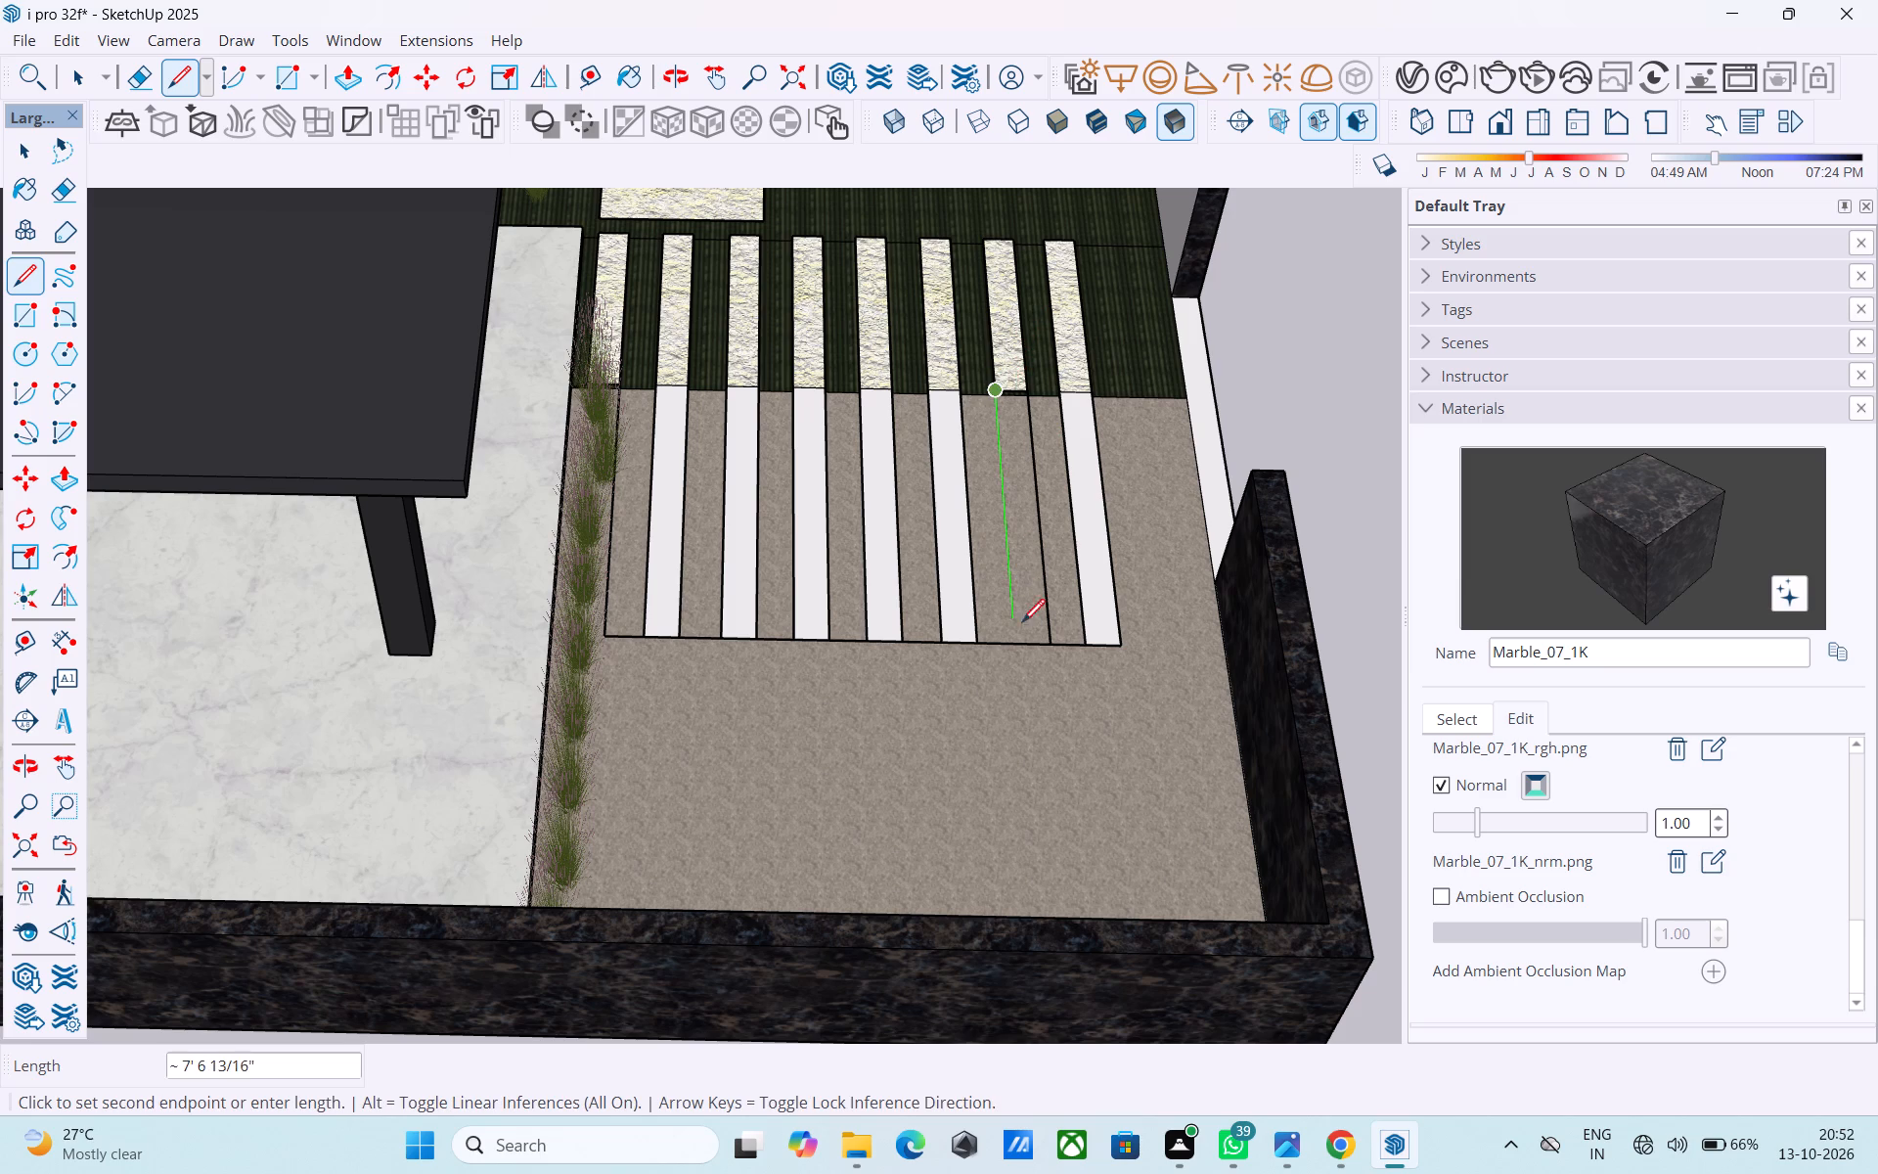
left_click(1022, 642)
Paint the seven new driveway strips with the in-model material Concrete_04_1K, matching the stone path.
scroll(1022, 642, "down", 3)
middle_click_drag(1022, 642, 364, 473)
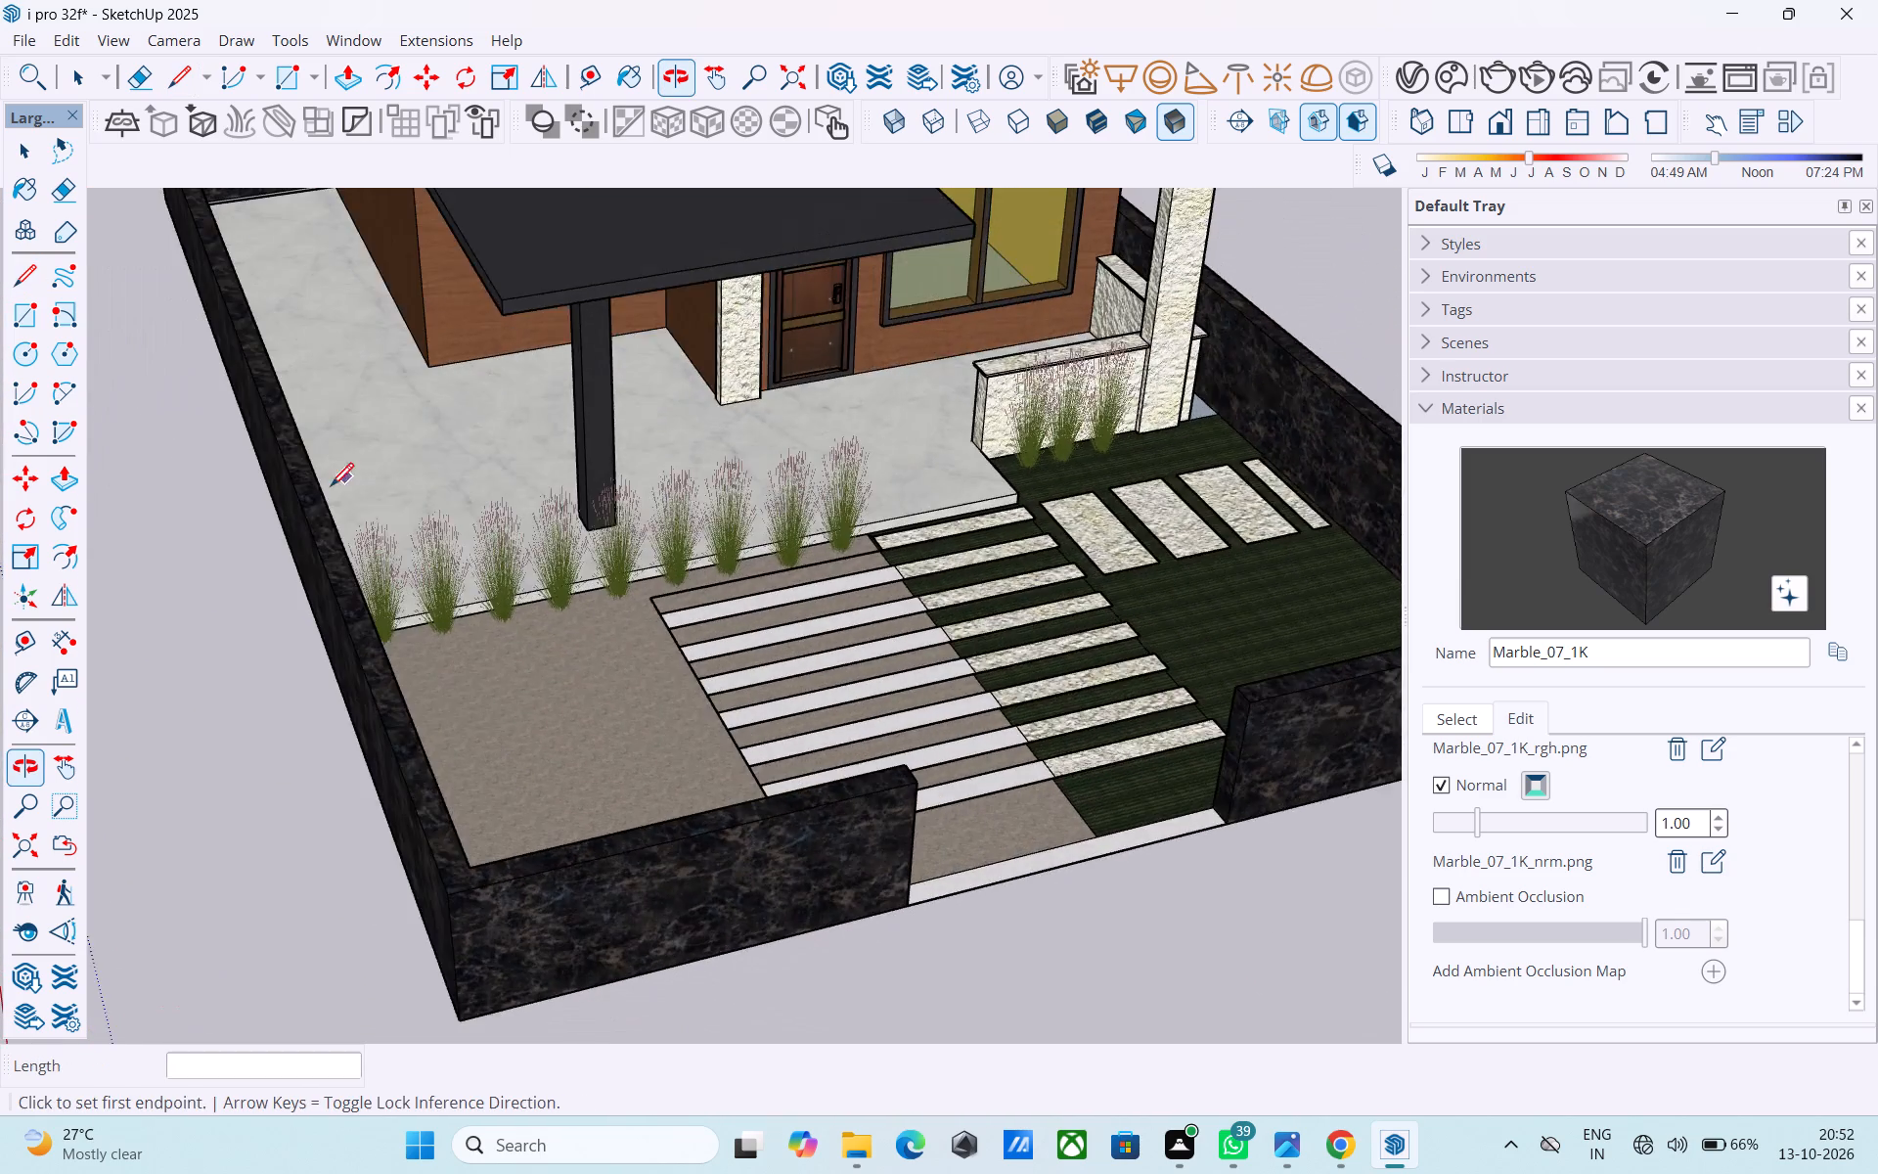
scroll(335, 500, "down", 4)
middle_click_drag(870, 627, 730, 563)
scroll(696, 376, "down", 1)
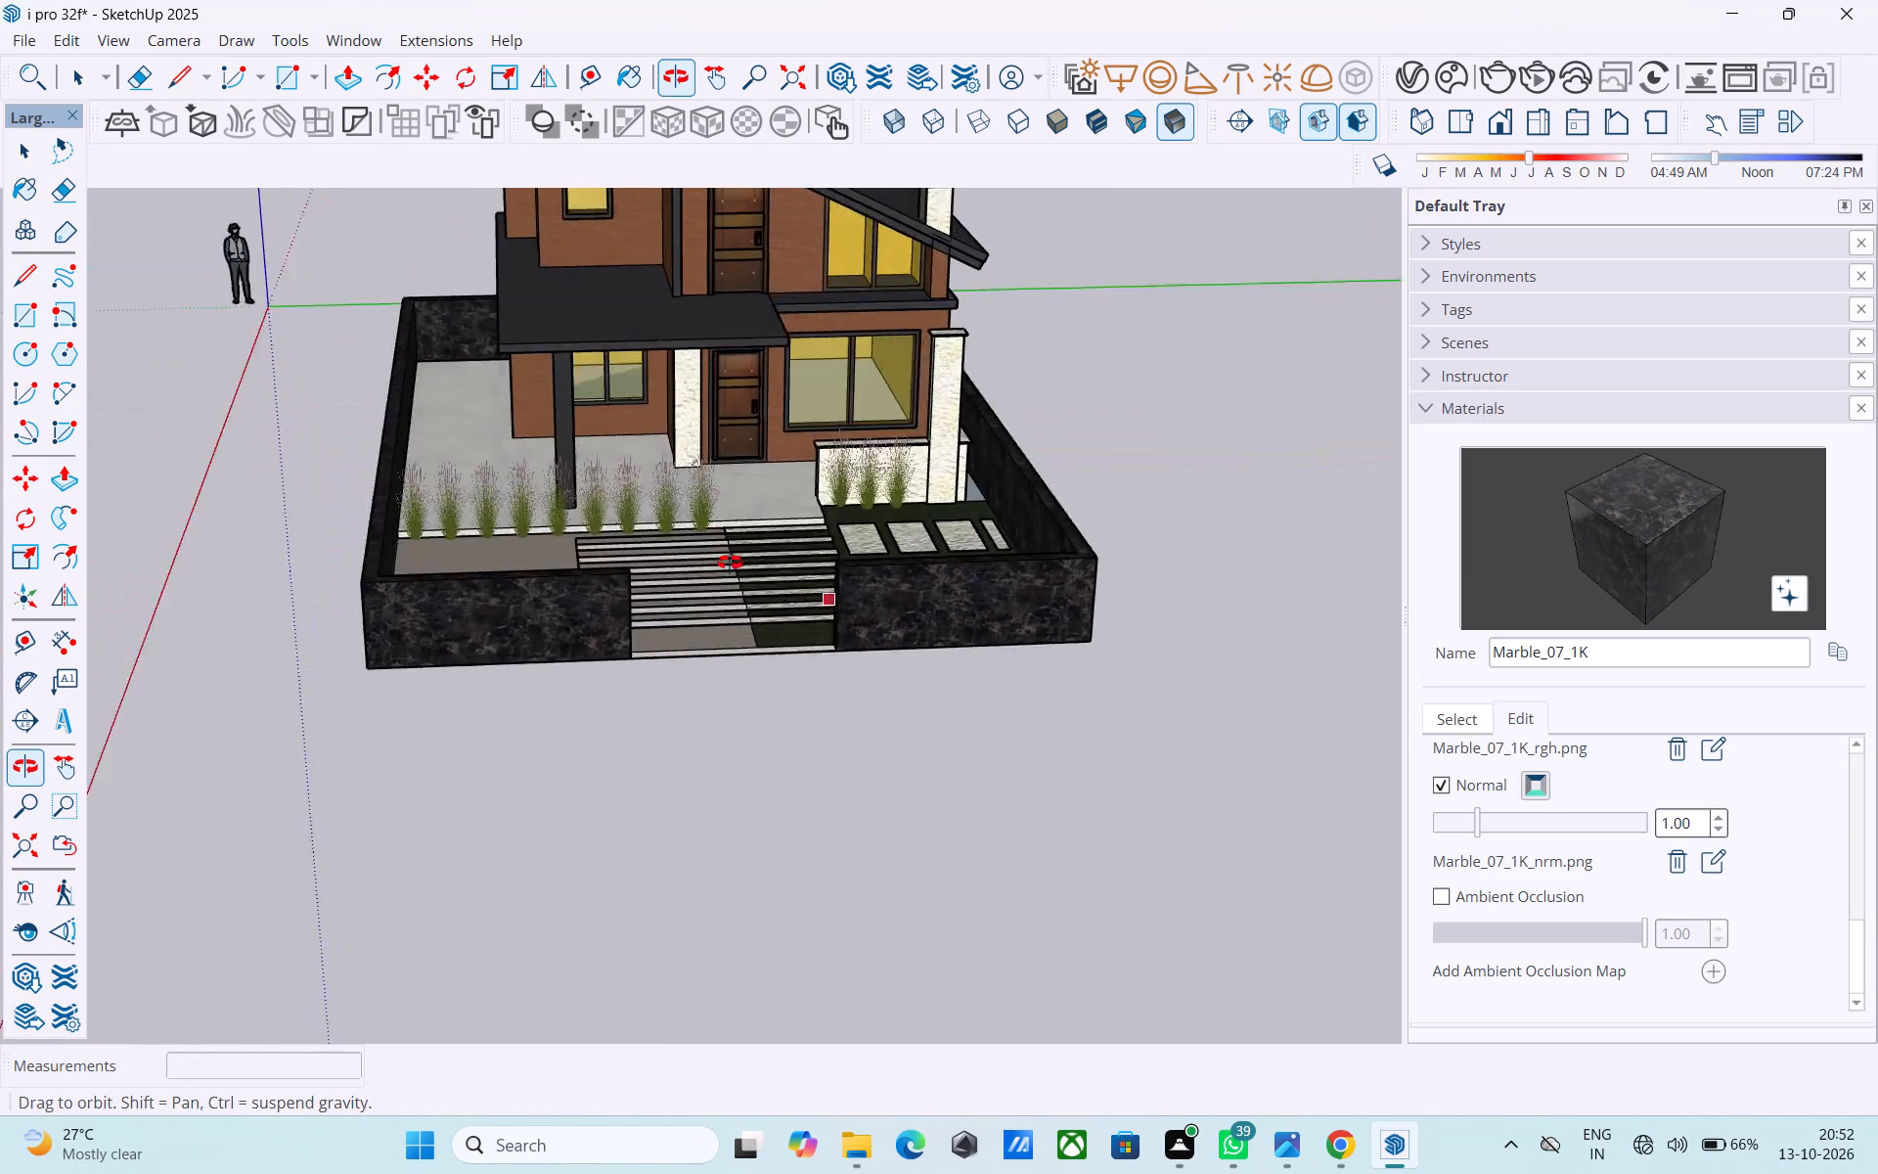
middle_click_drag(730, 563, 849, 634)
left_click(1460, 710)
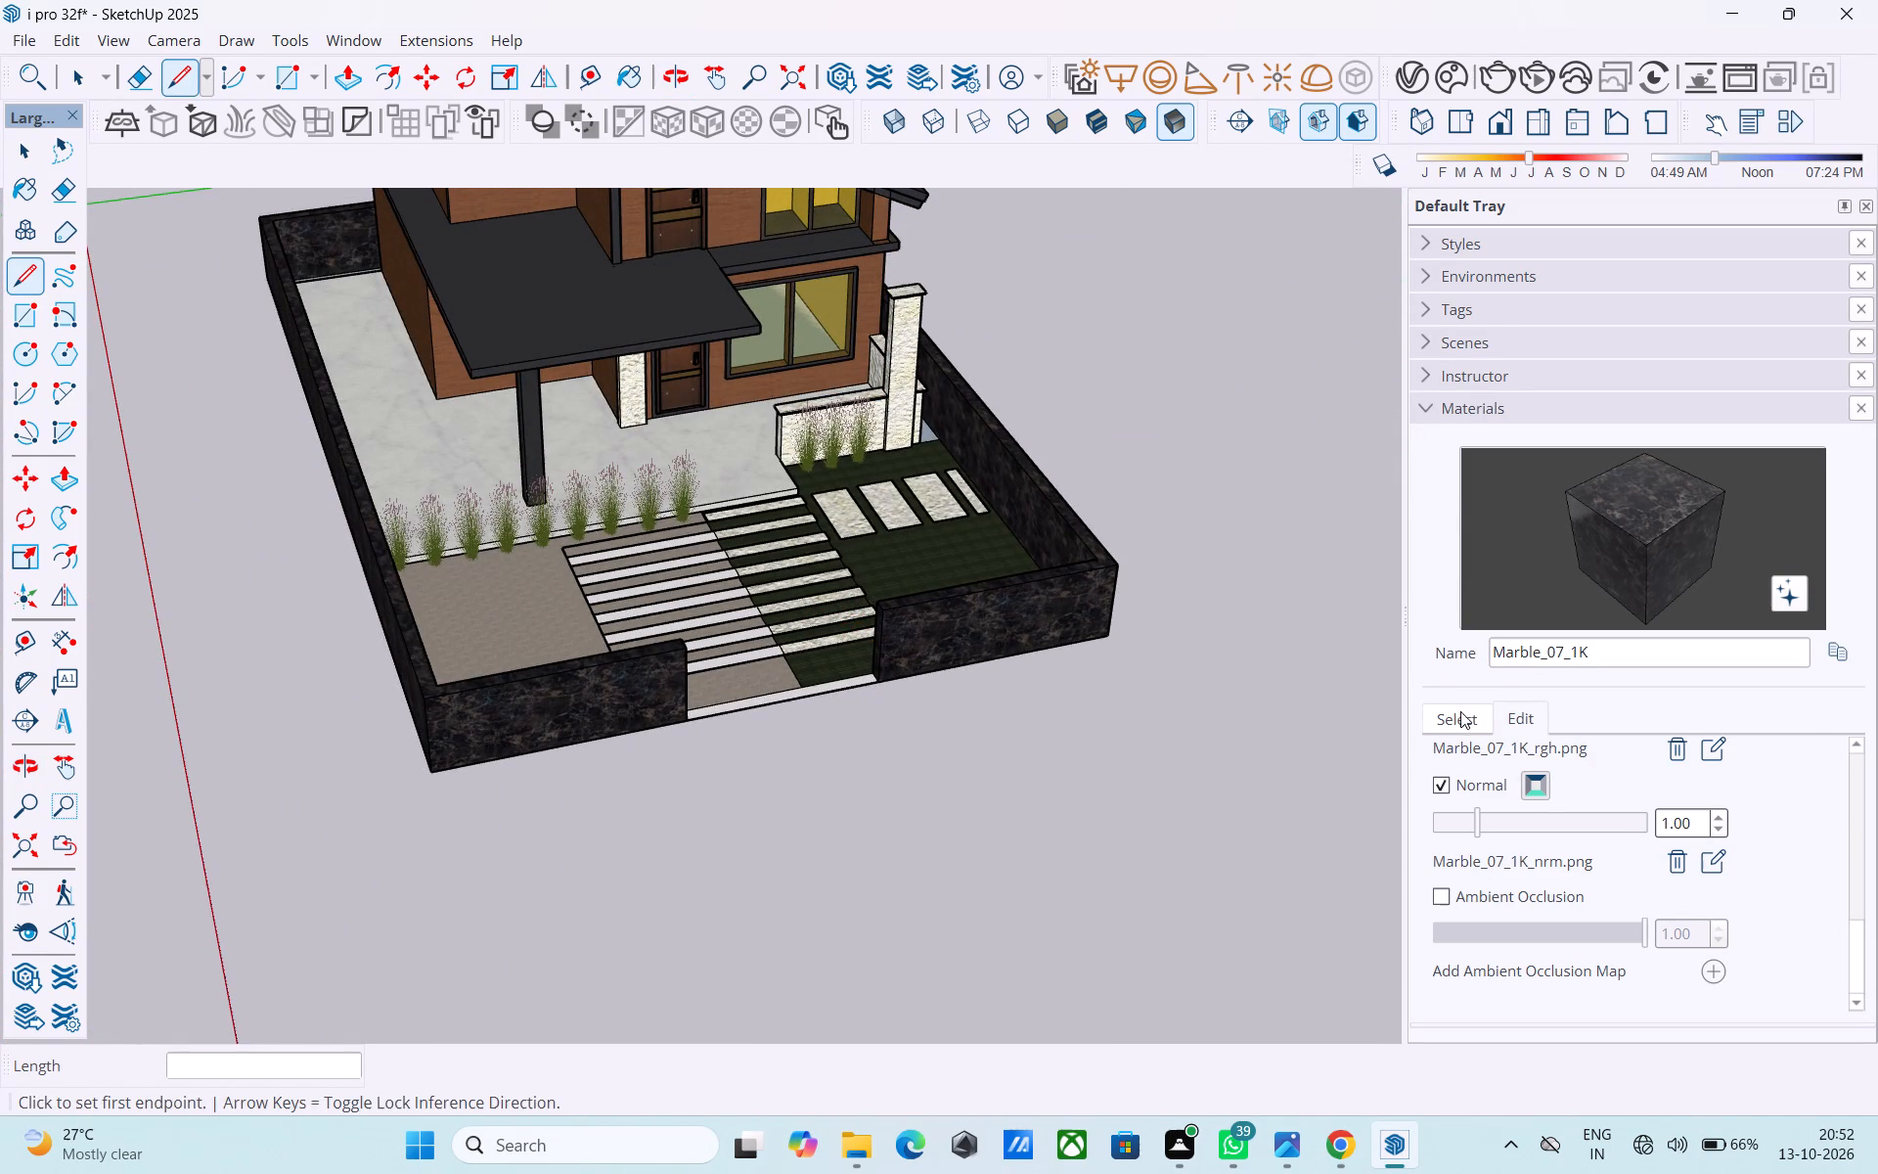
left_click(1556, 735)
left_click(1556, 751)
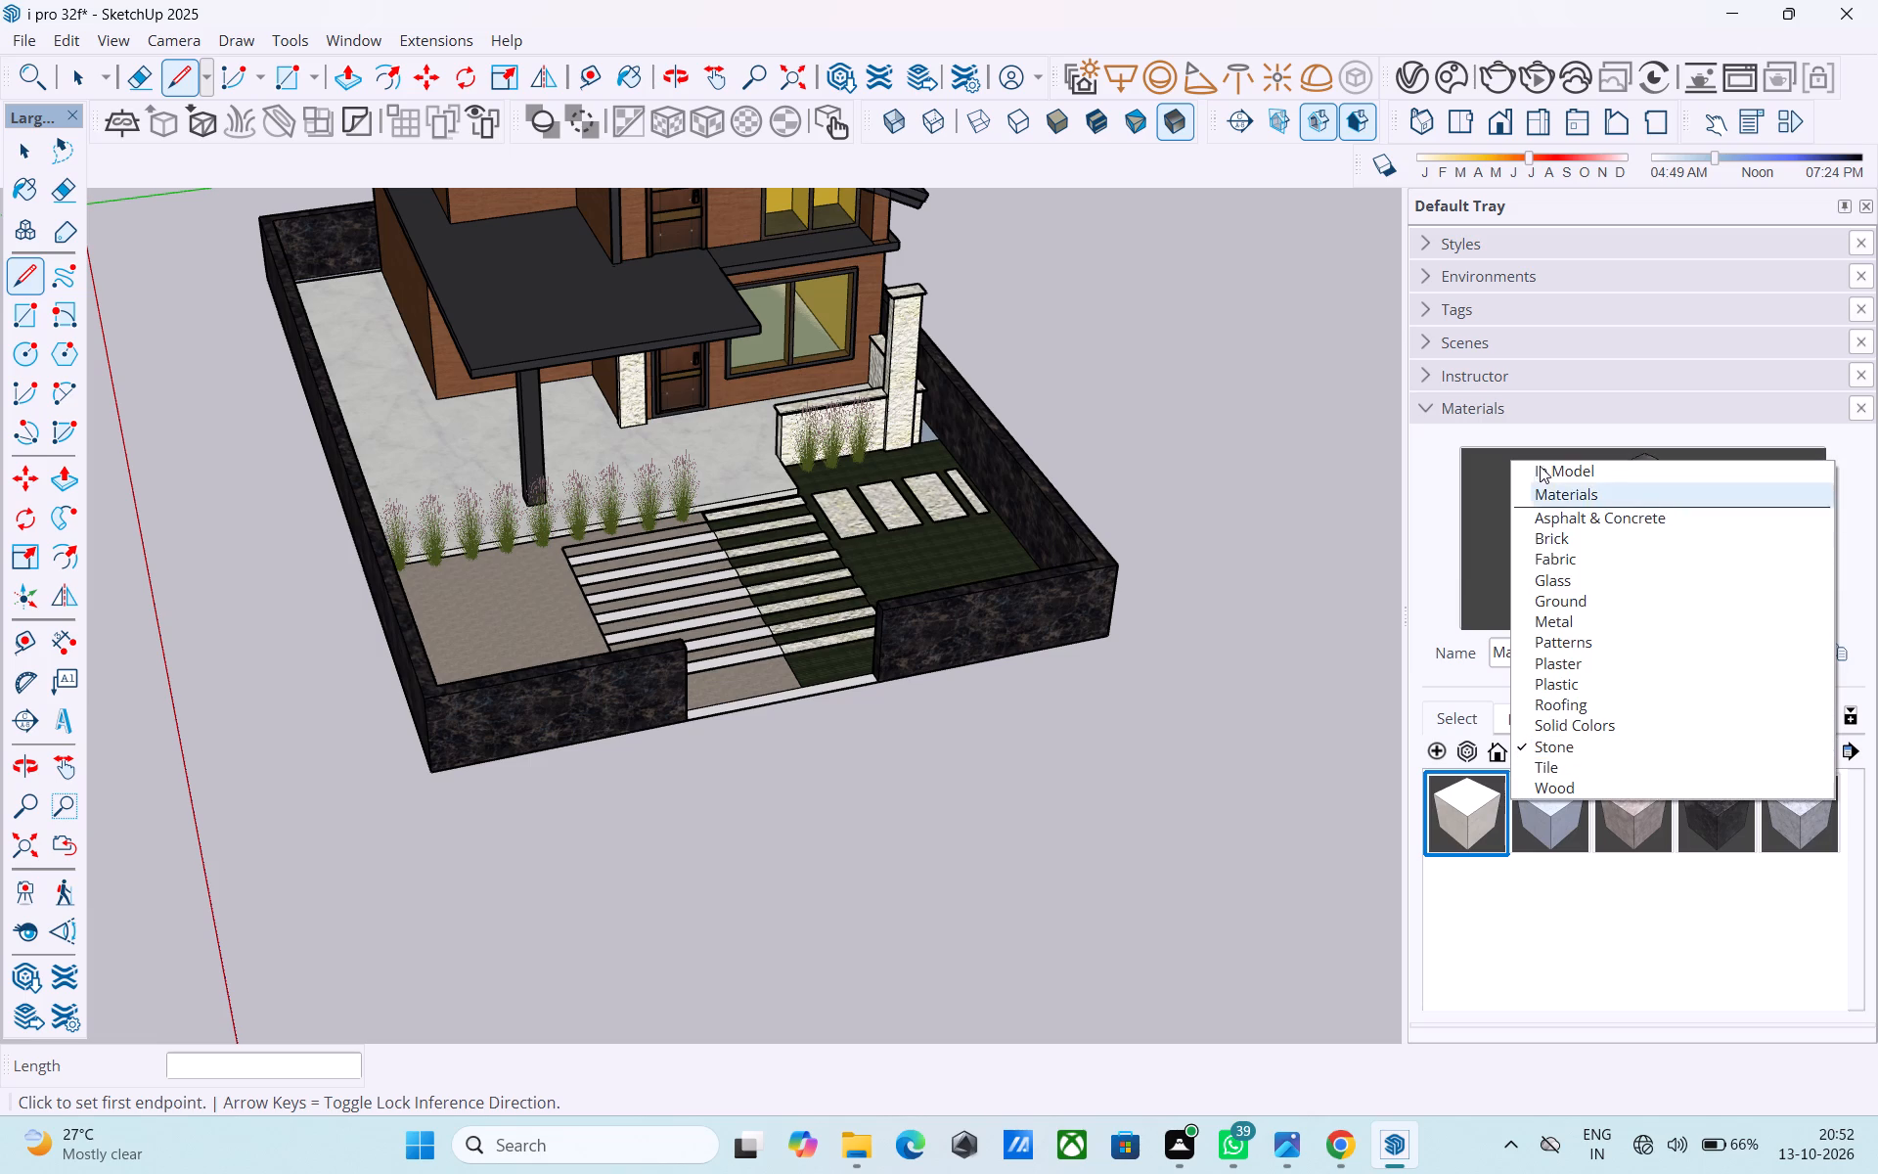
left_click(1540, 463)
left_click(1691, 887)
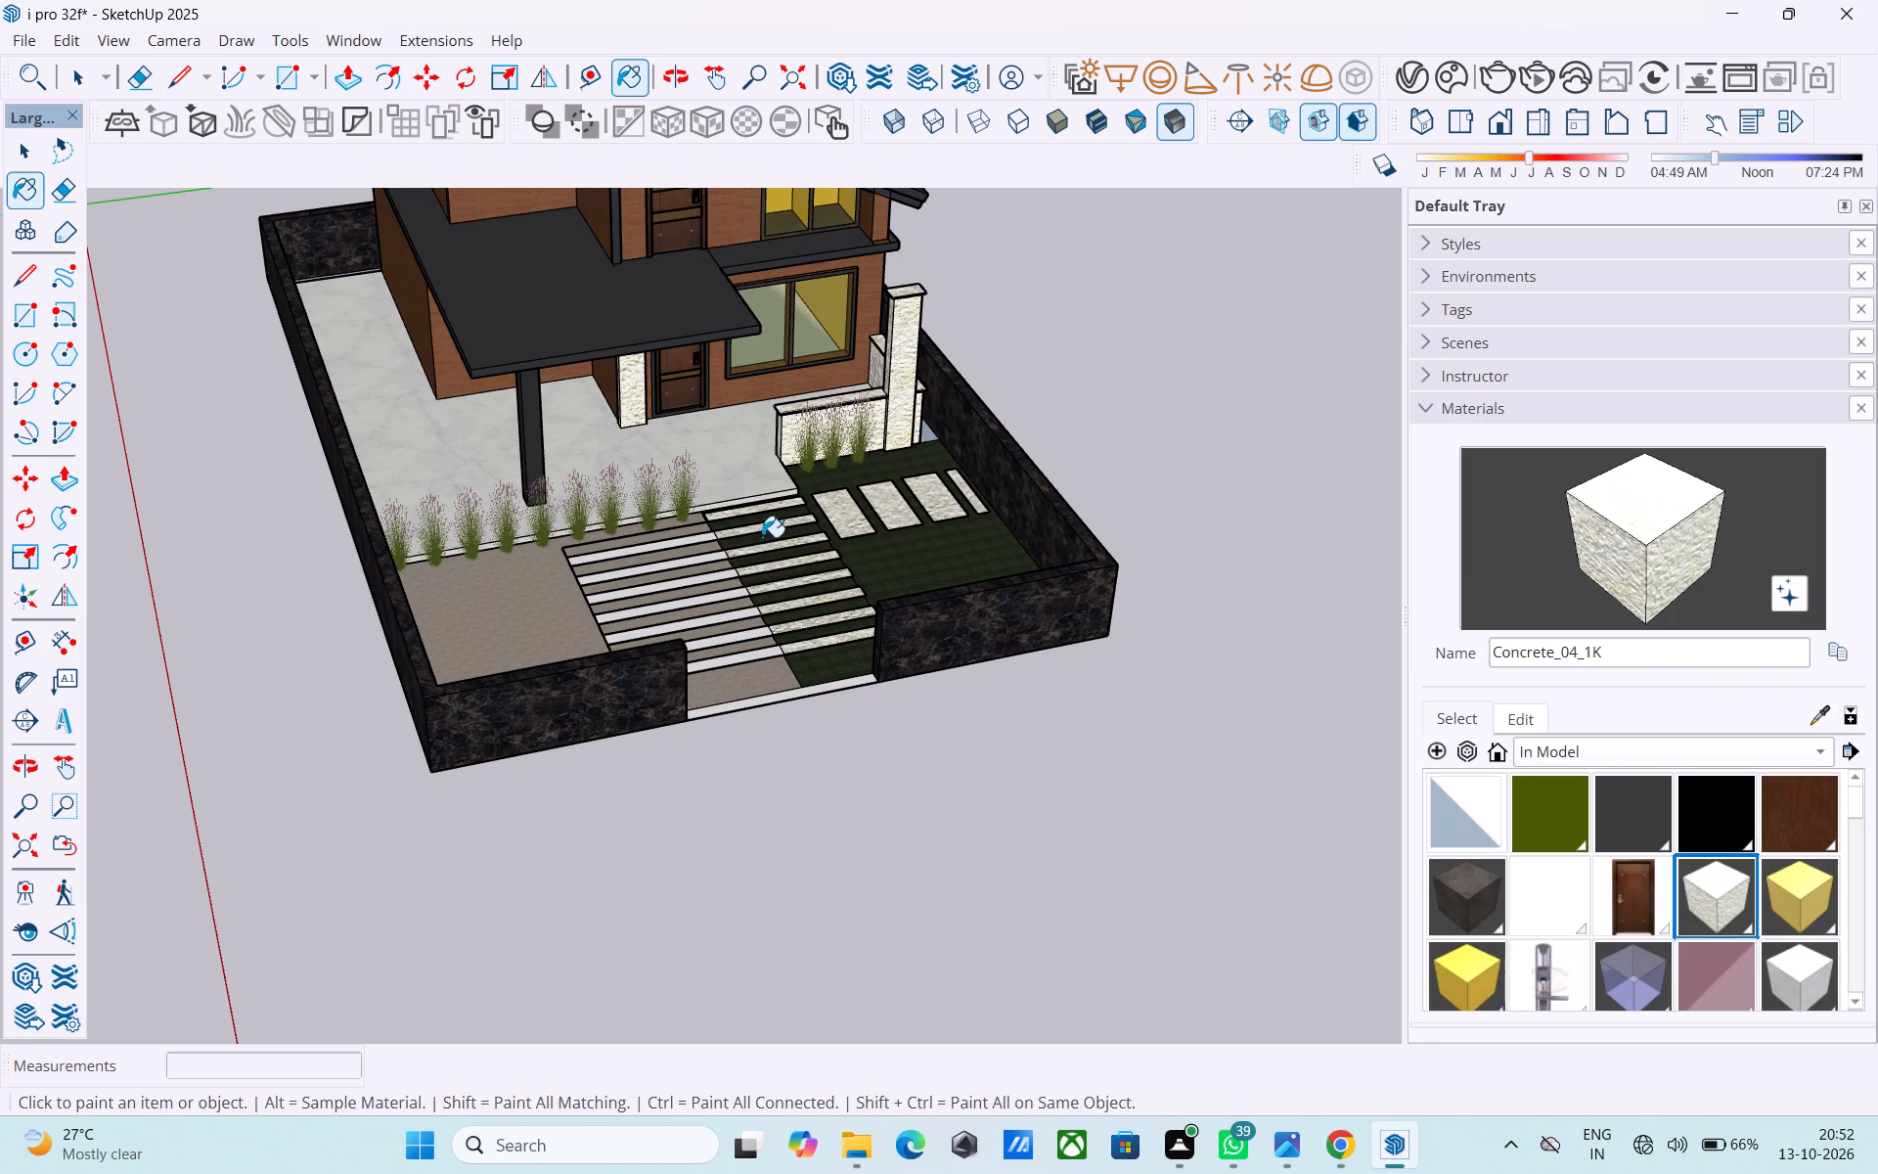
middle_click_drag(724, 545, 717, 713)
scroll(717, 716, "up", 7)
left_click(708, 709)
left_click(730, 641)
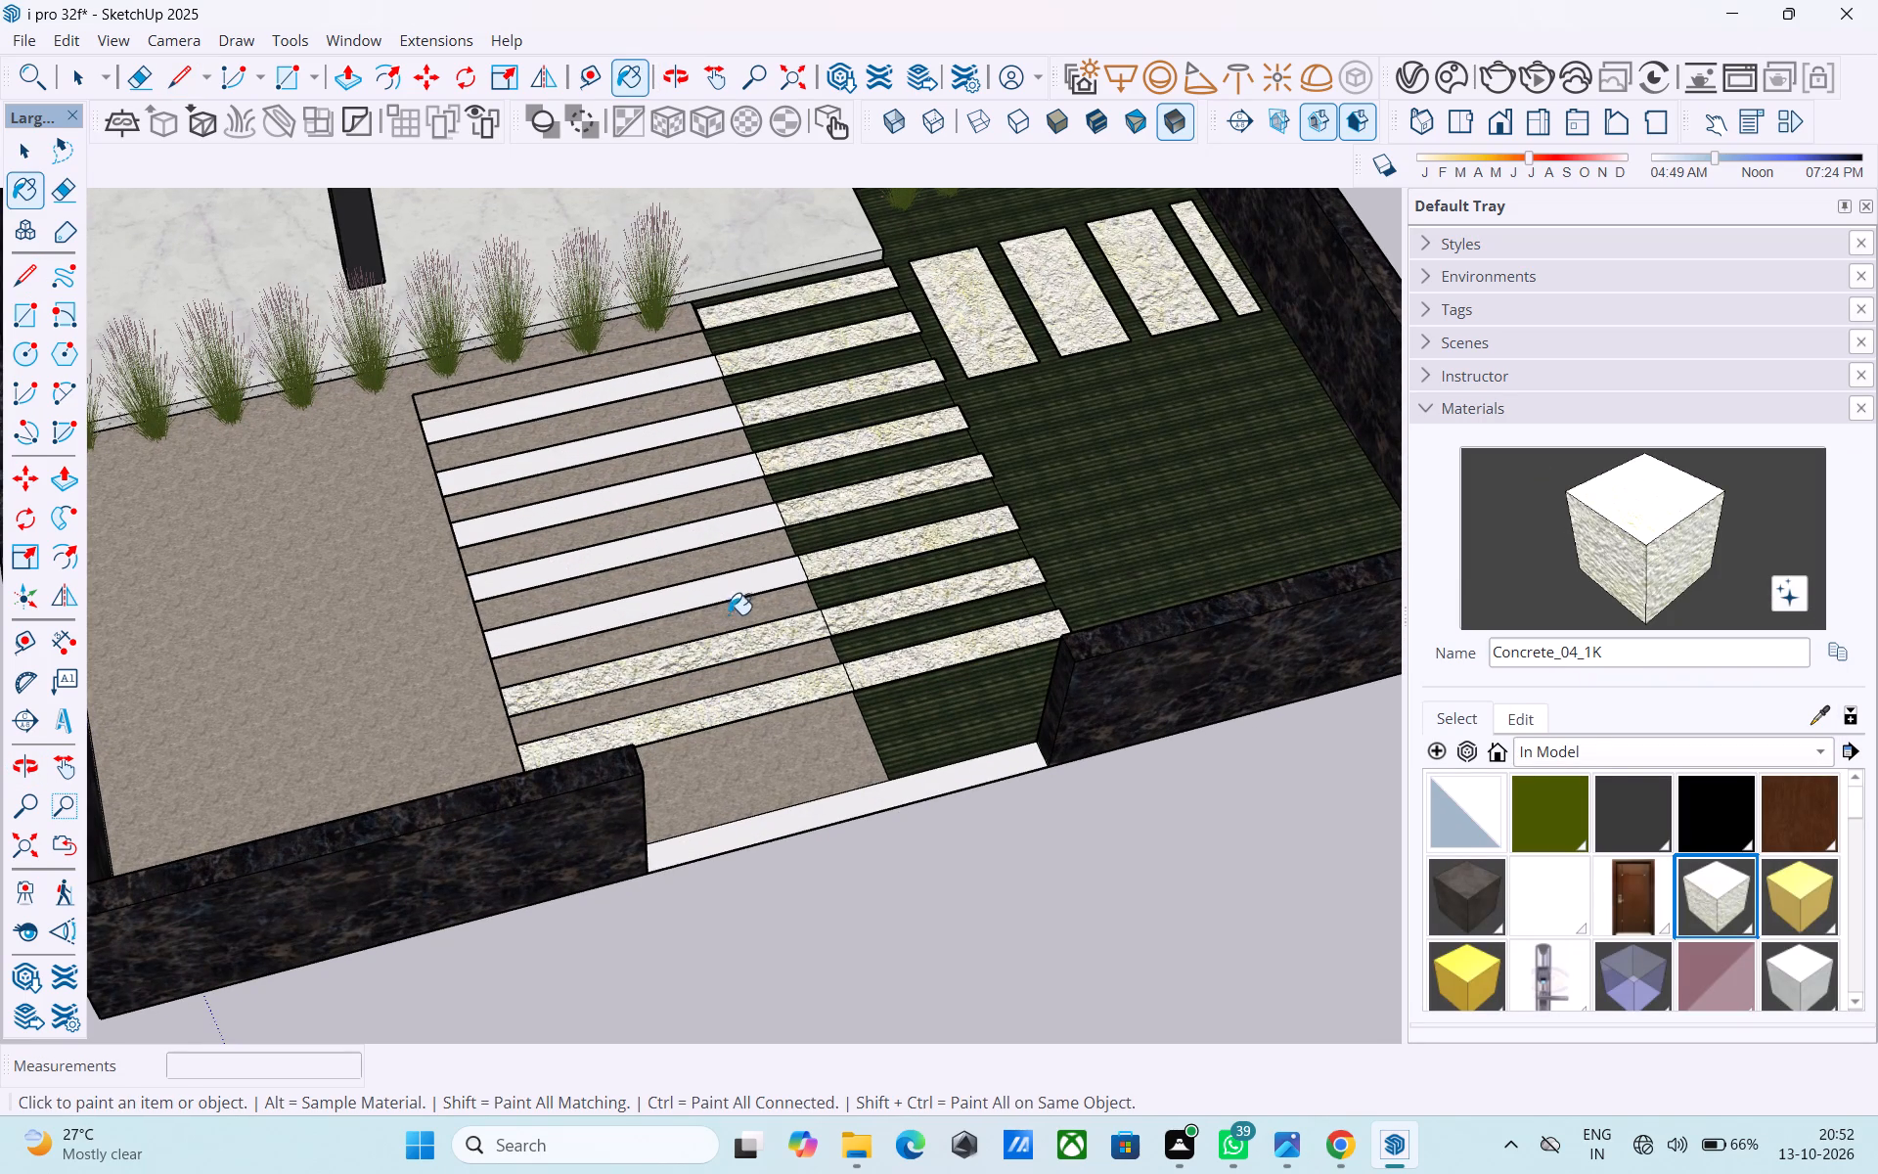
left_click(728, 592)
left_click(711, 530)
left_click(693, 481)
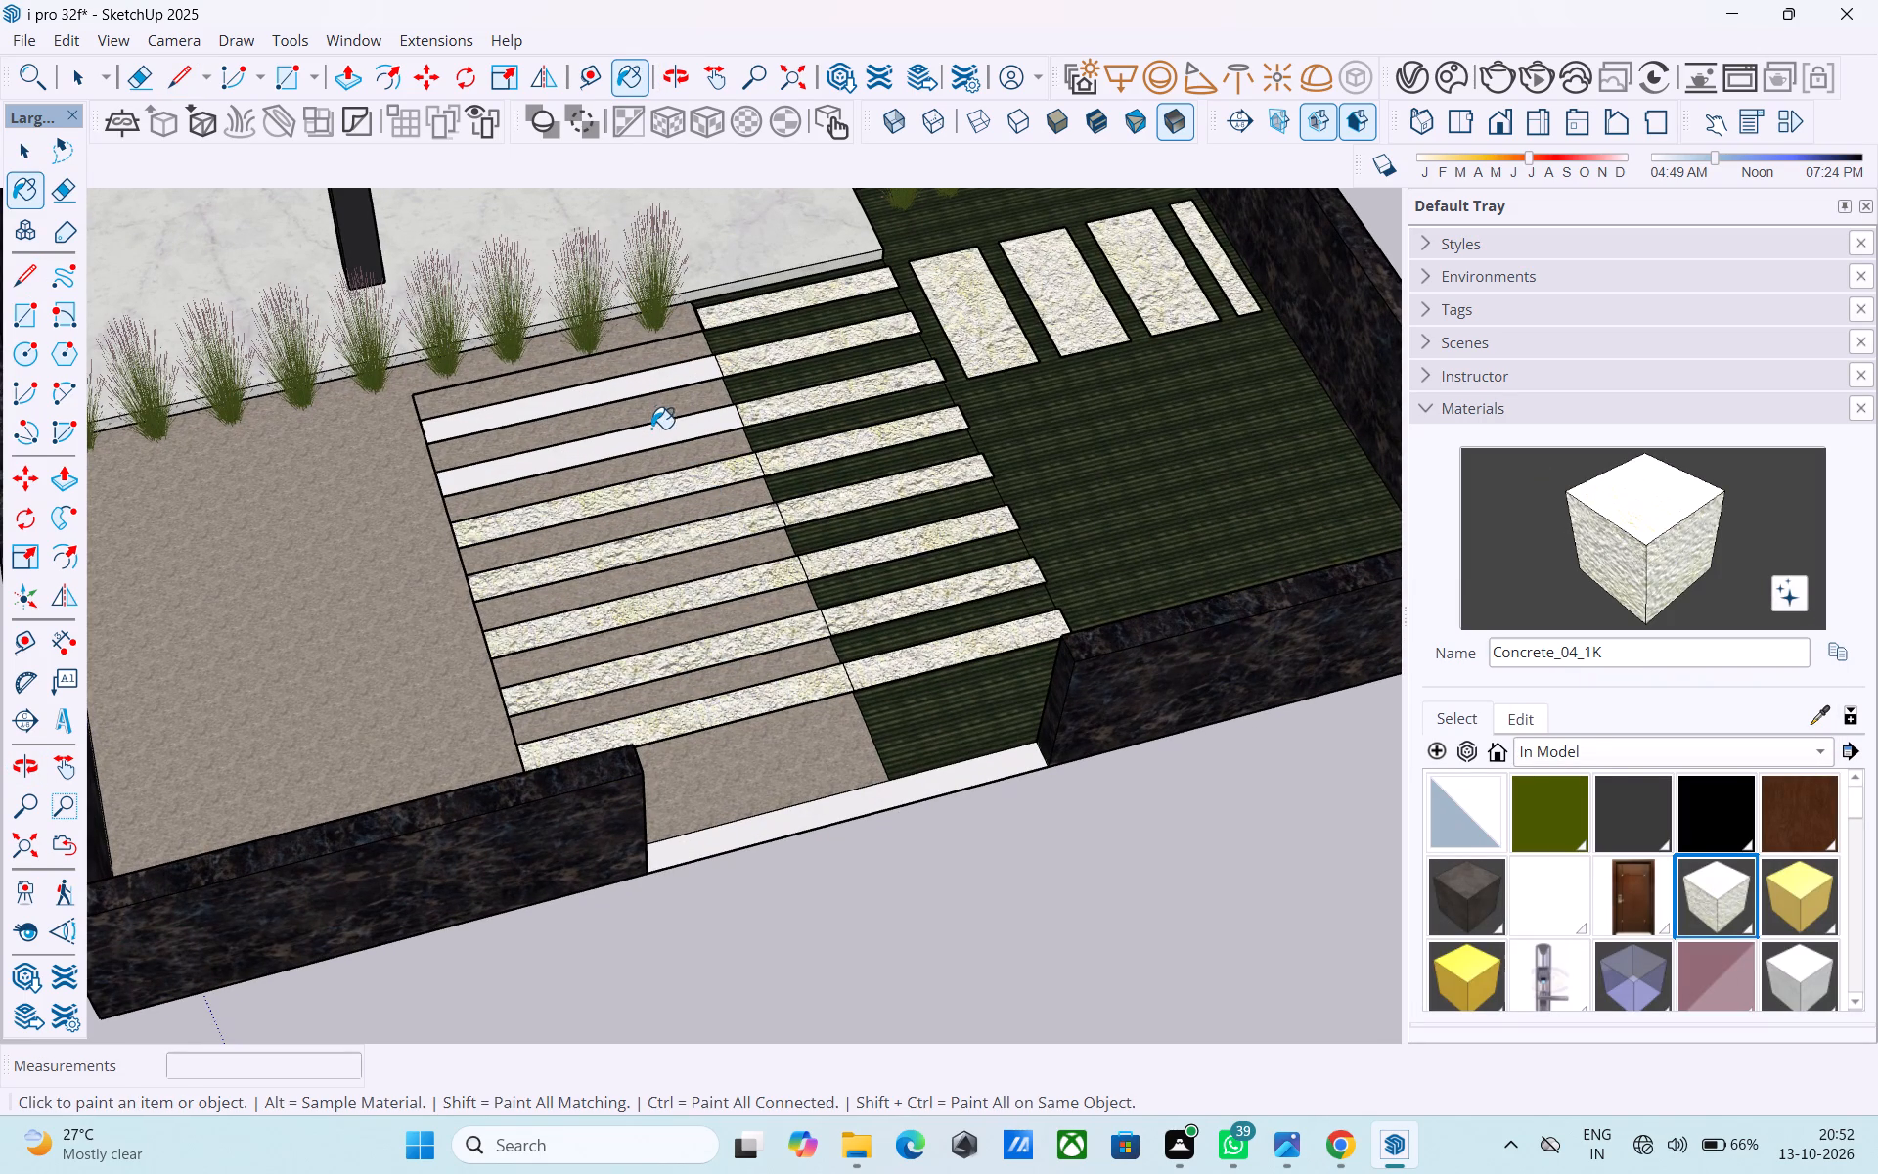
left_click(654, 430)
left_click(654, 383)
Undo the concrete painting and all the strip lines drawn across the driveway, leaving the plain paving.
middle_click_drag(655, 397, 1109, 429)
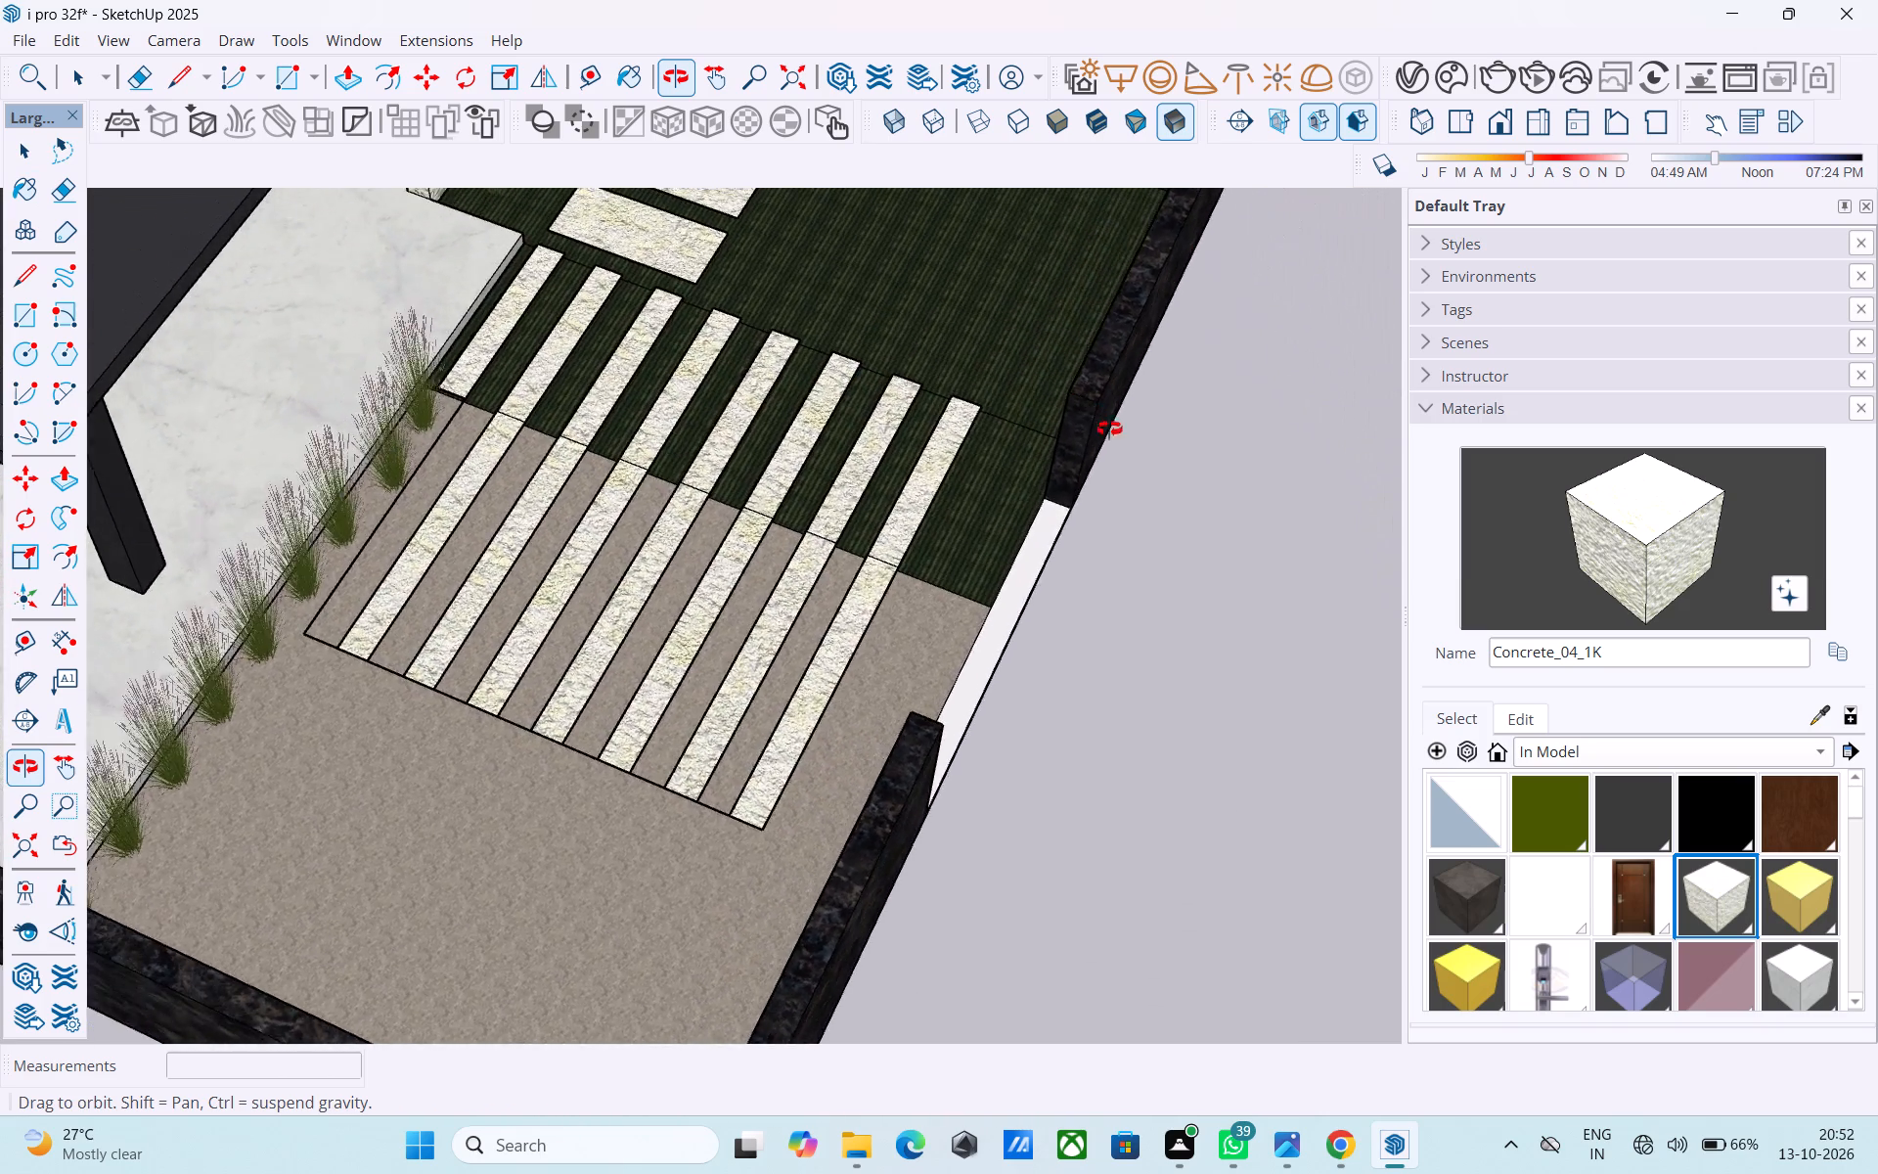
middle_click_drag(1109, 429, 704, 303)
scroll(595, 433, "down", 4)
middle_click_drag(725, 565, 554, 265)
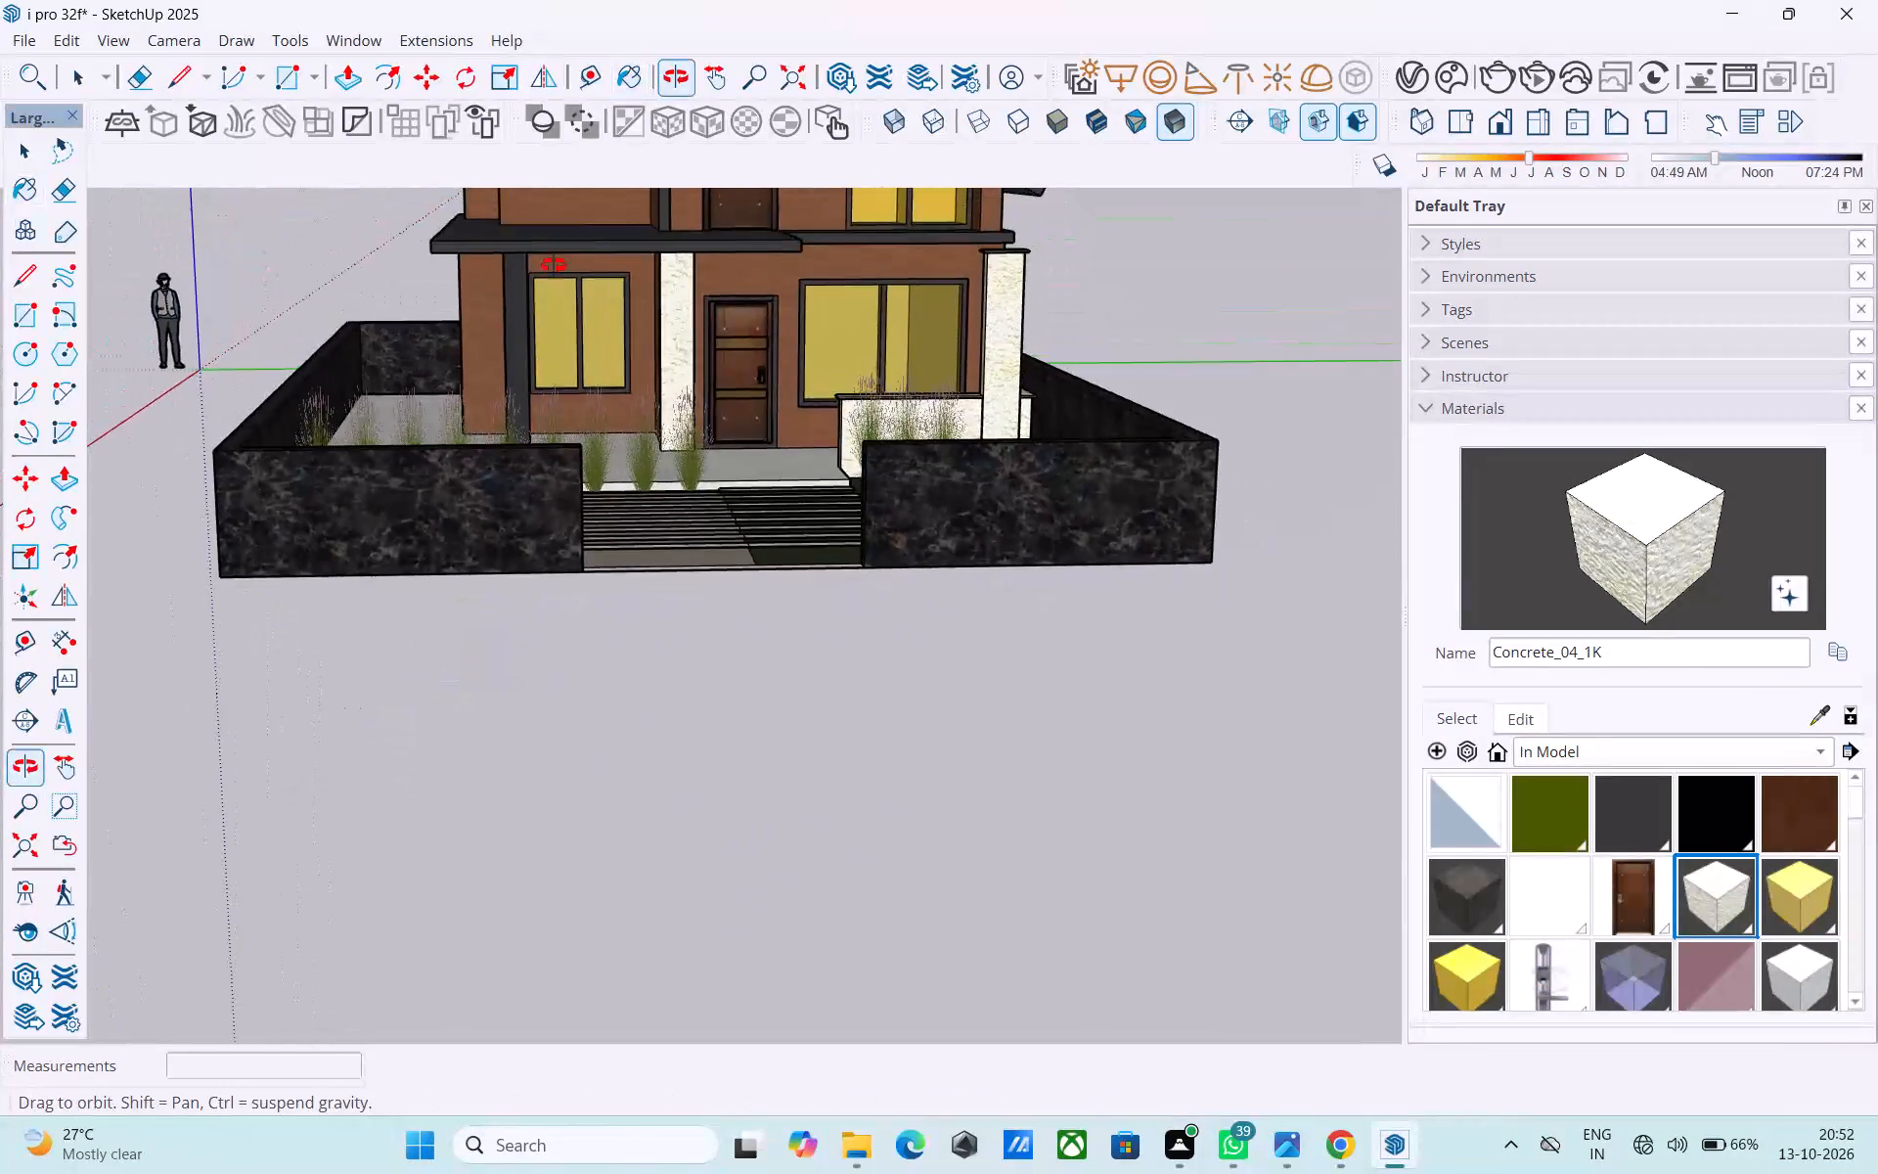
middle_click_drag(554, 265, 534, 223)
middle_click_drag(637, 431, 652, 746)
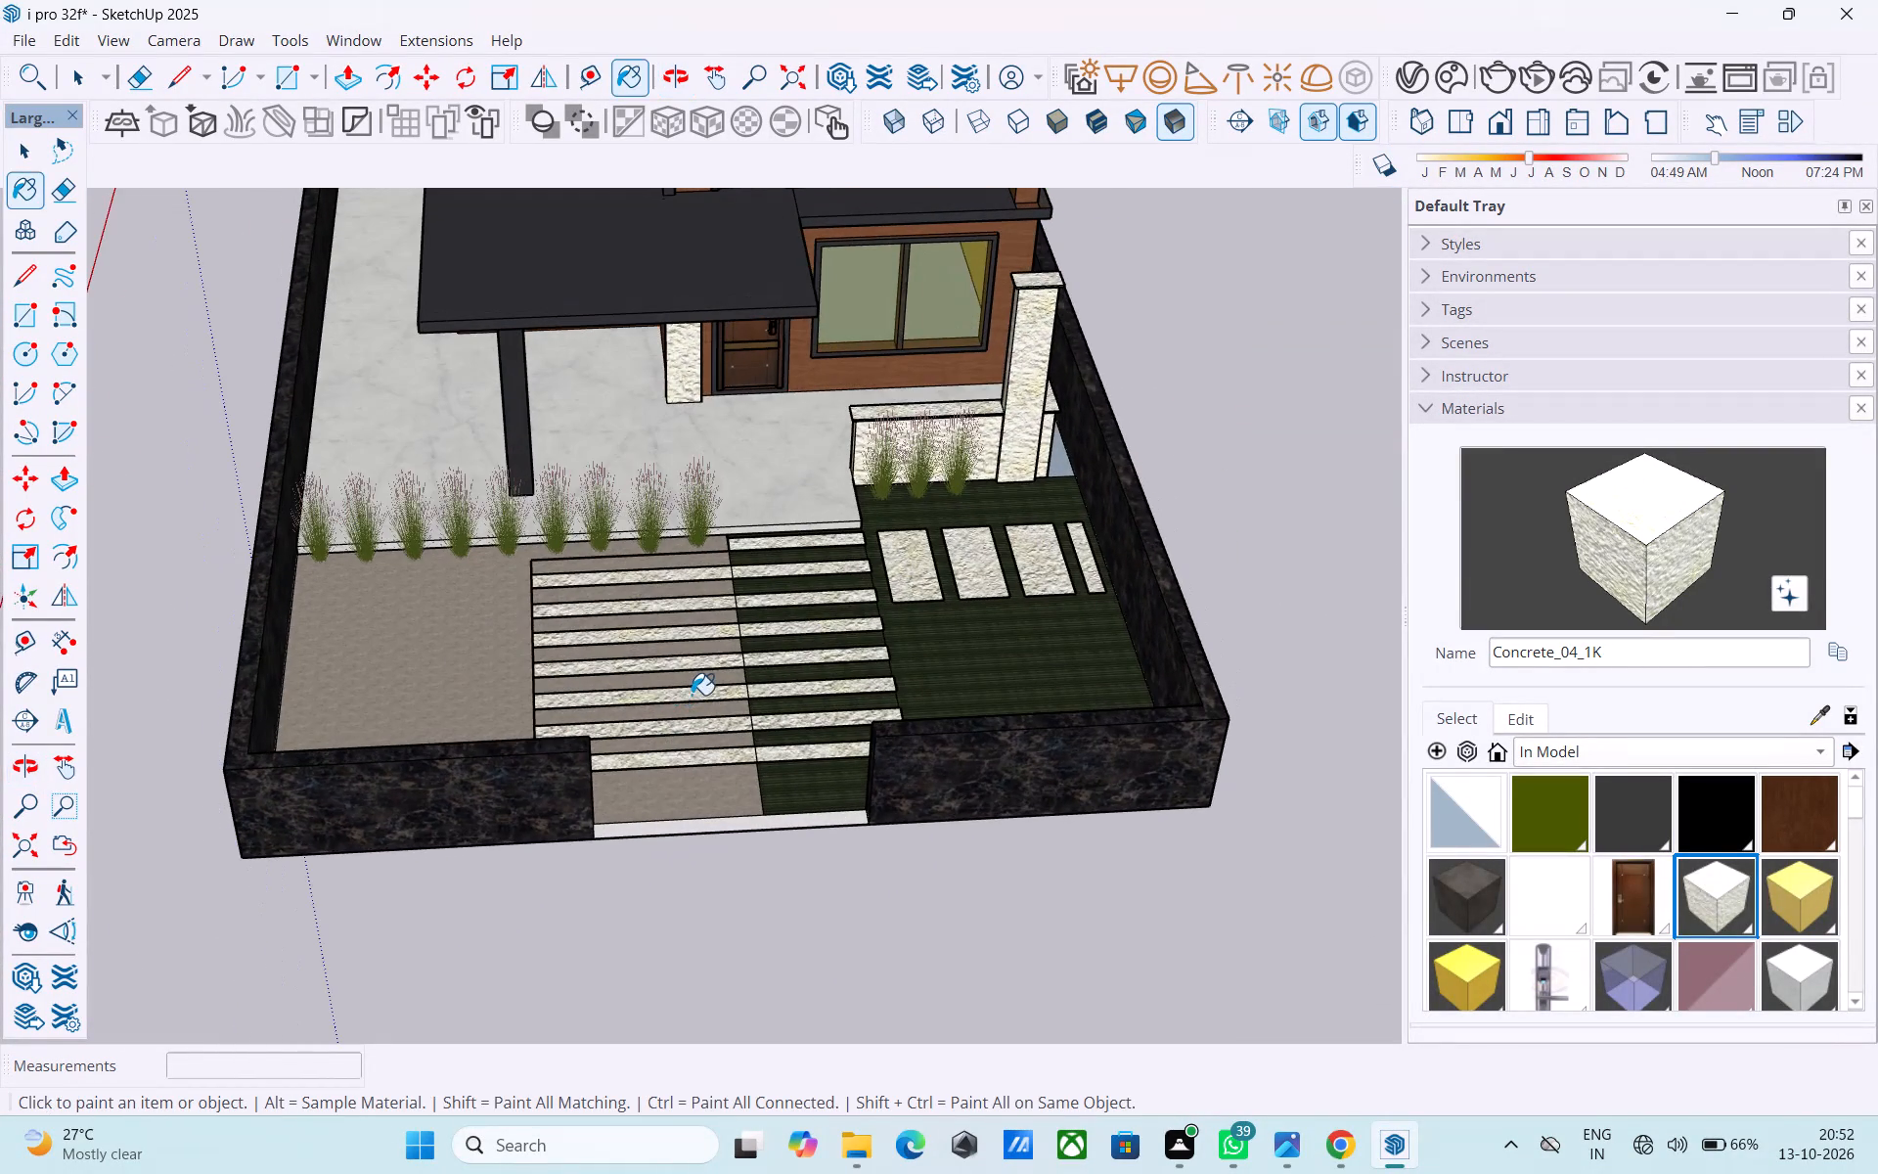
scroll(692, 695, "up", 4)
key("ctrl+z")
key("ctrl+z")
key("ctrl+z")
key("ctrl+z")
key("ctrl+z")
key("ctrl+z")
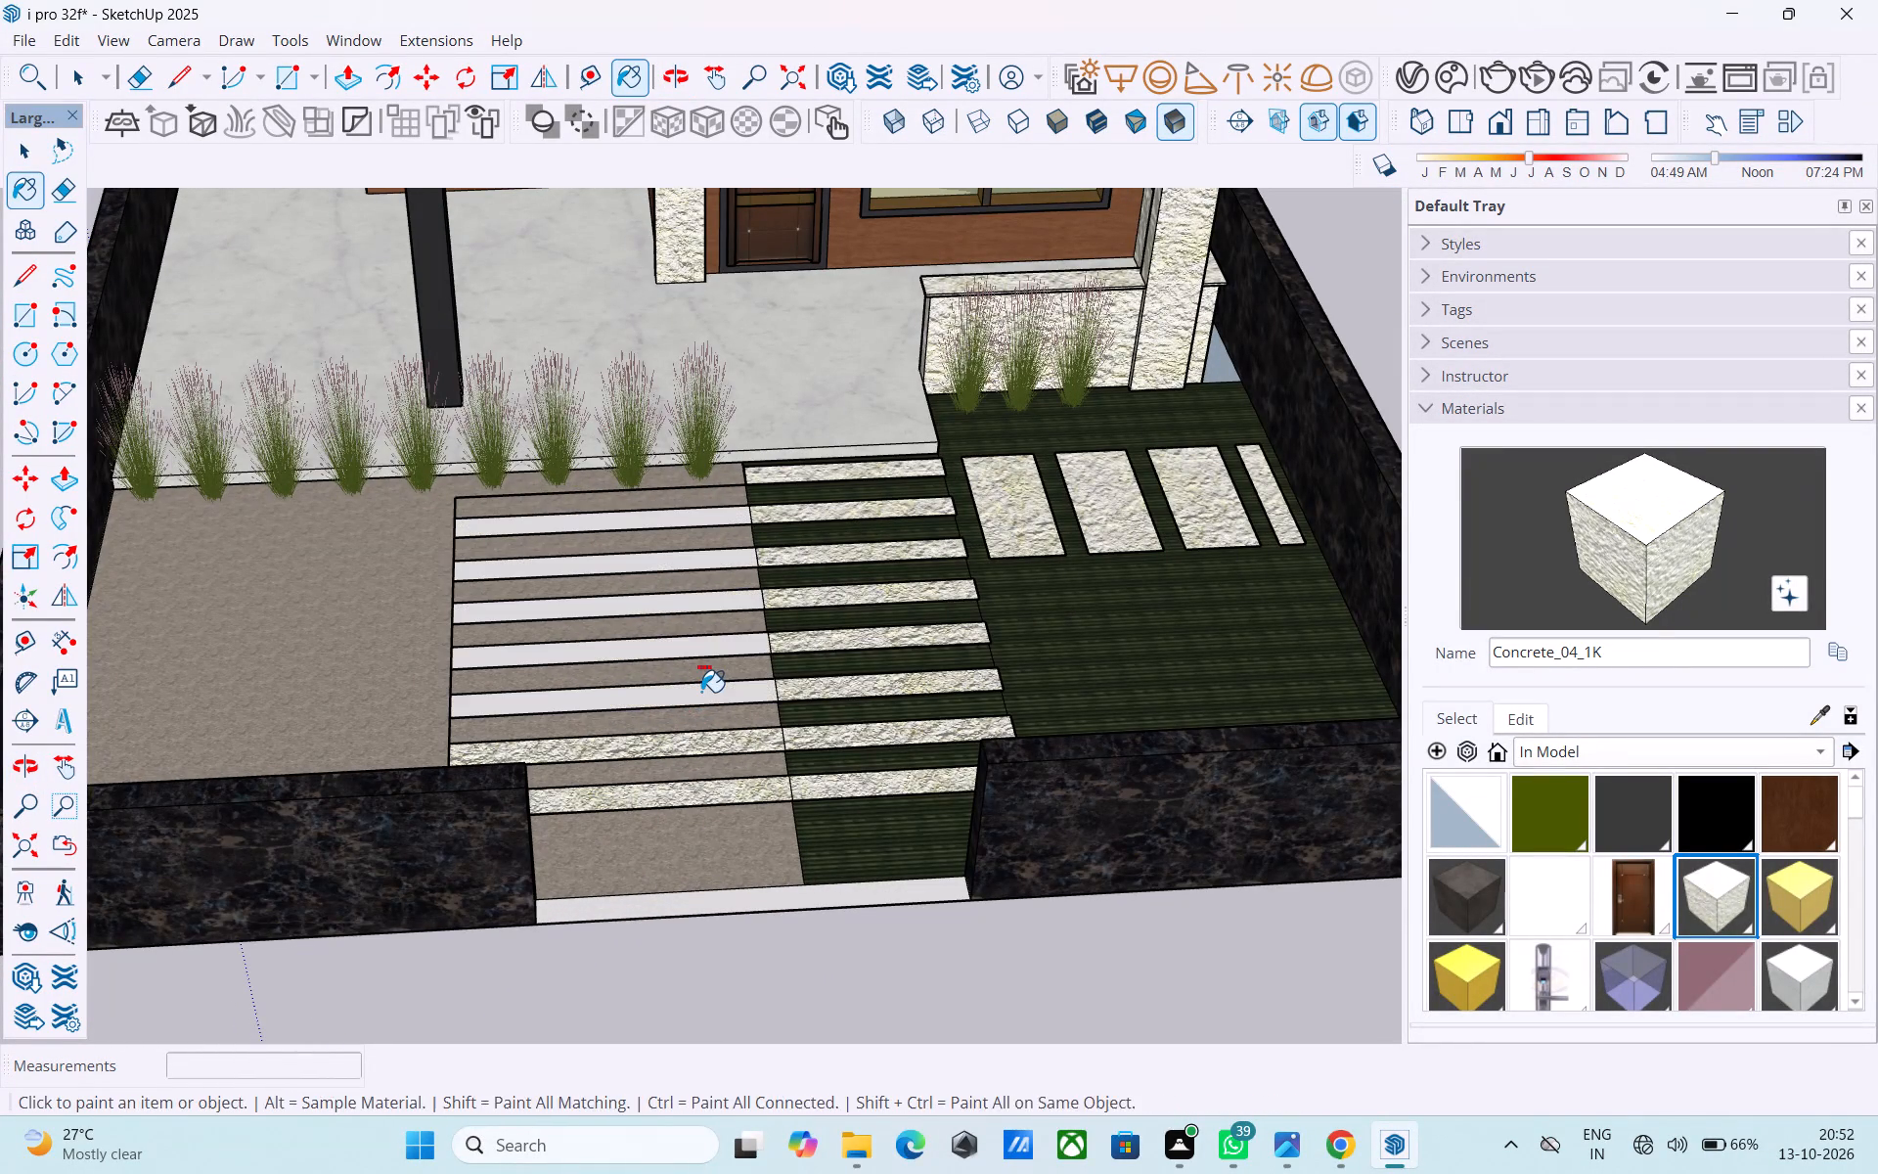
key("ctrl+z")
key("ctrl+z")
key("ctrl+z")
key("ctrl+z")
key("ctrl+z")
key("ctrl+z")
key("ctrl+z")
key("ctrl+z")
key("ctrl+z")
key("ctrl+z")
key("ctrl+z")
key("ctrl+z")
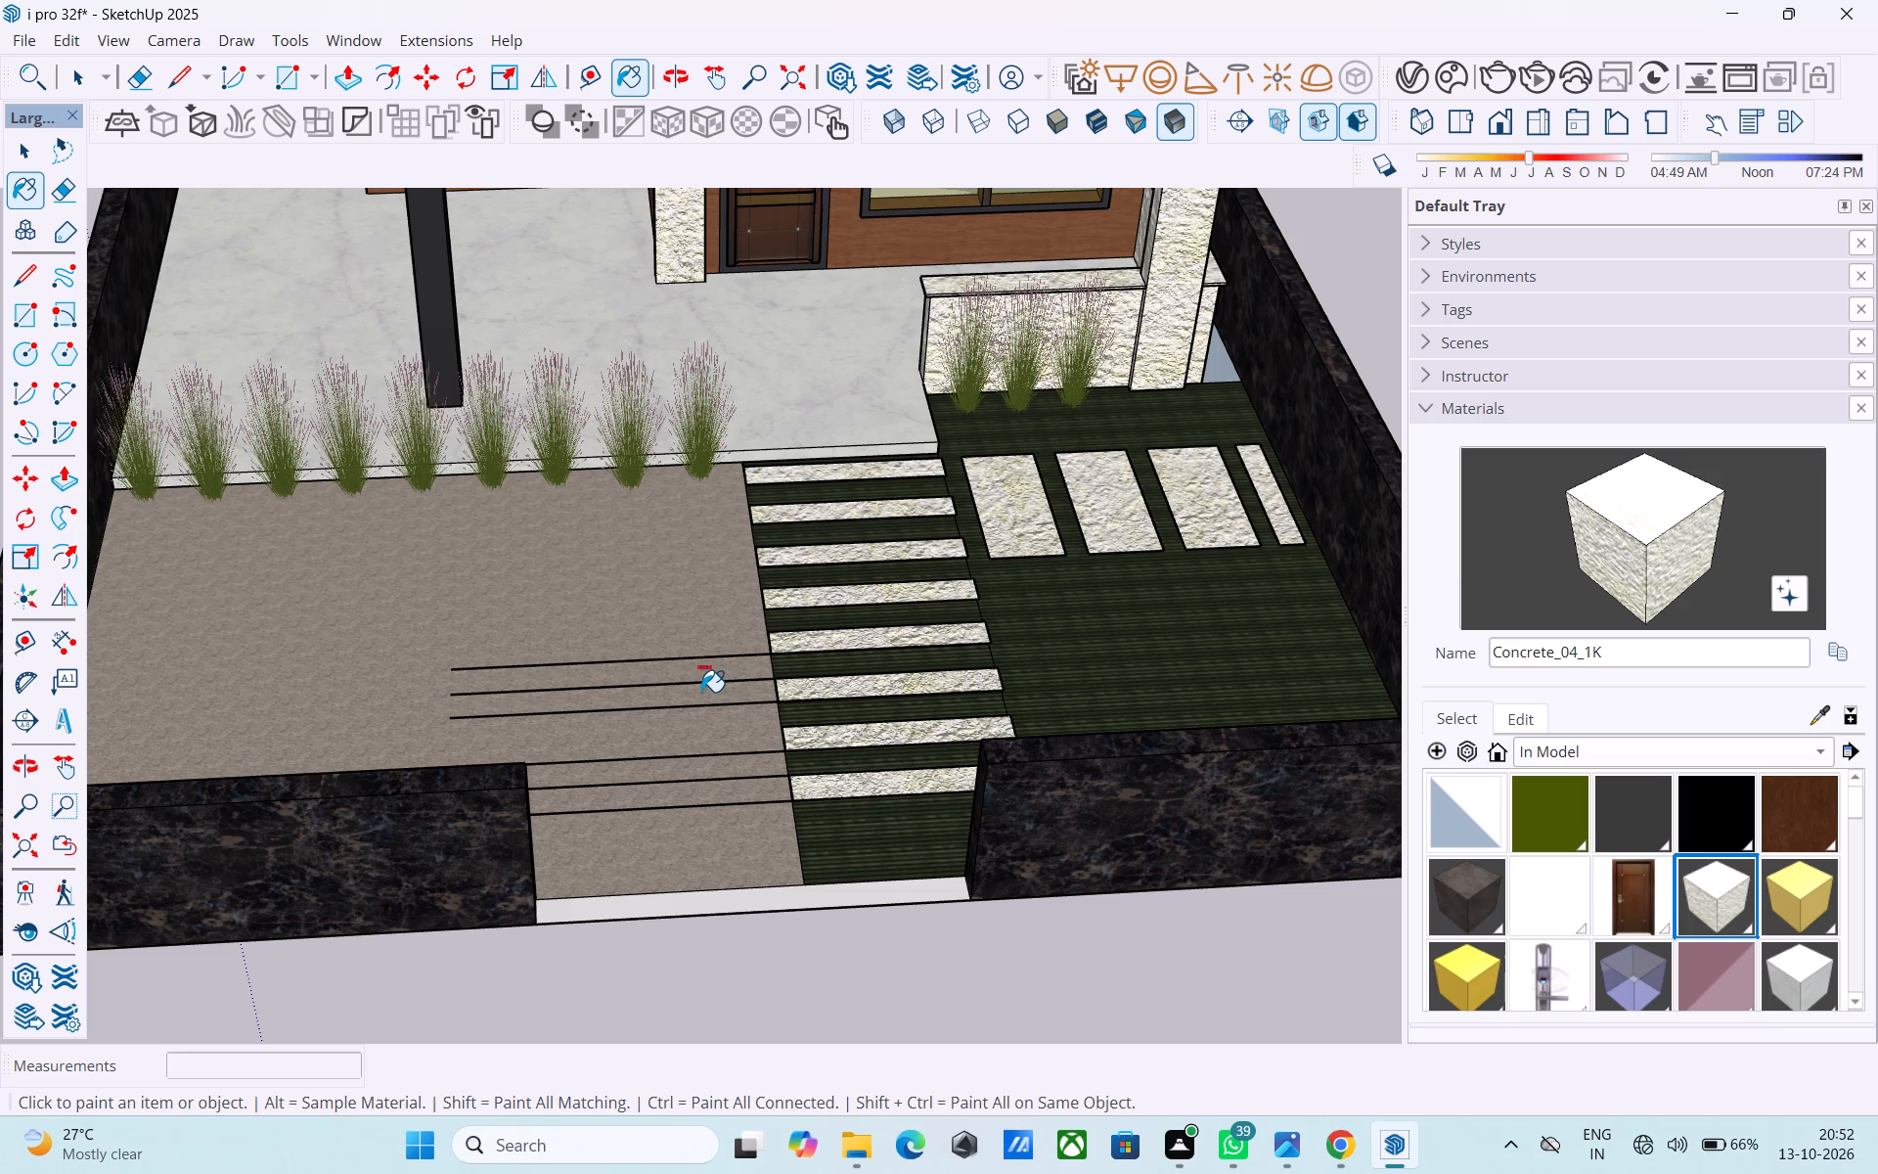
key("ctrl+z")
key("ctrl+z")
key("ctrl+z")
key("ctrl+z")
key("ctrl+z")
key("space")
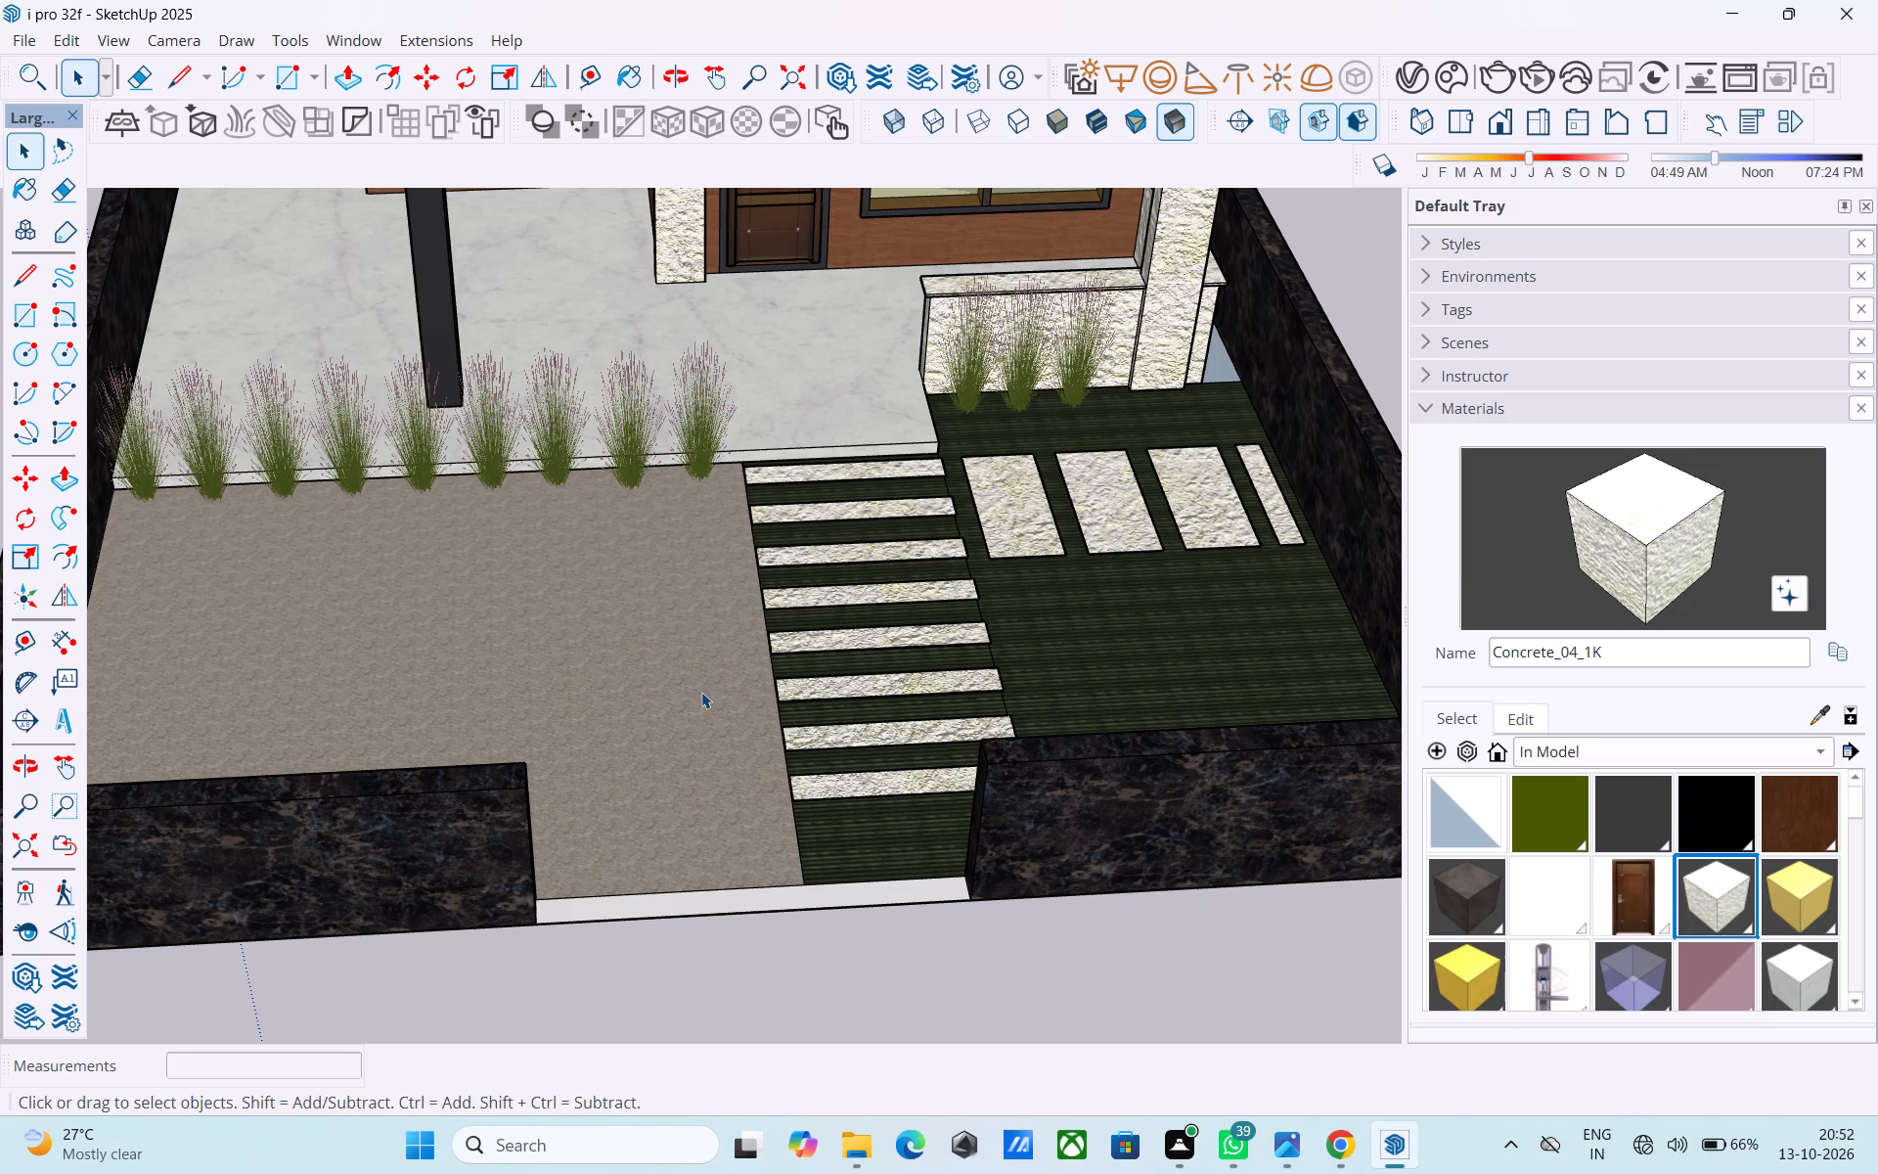
Save the model.
key("ctrl+s")
key("space")
Push the gate end face of the garden-side front boundary wall back about 5' 10" to widen the gate opening.
middle_click_drag(701, 692, 1182, 623)
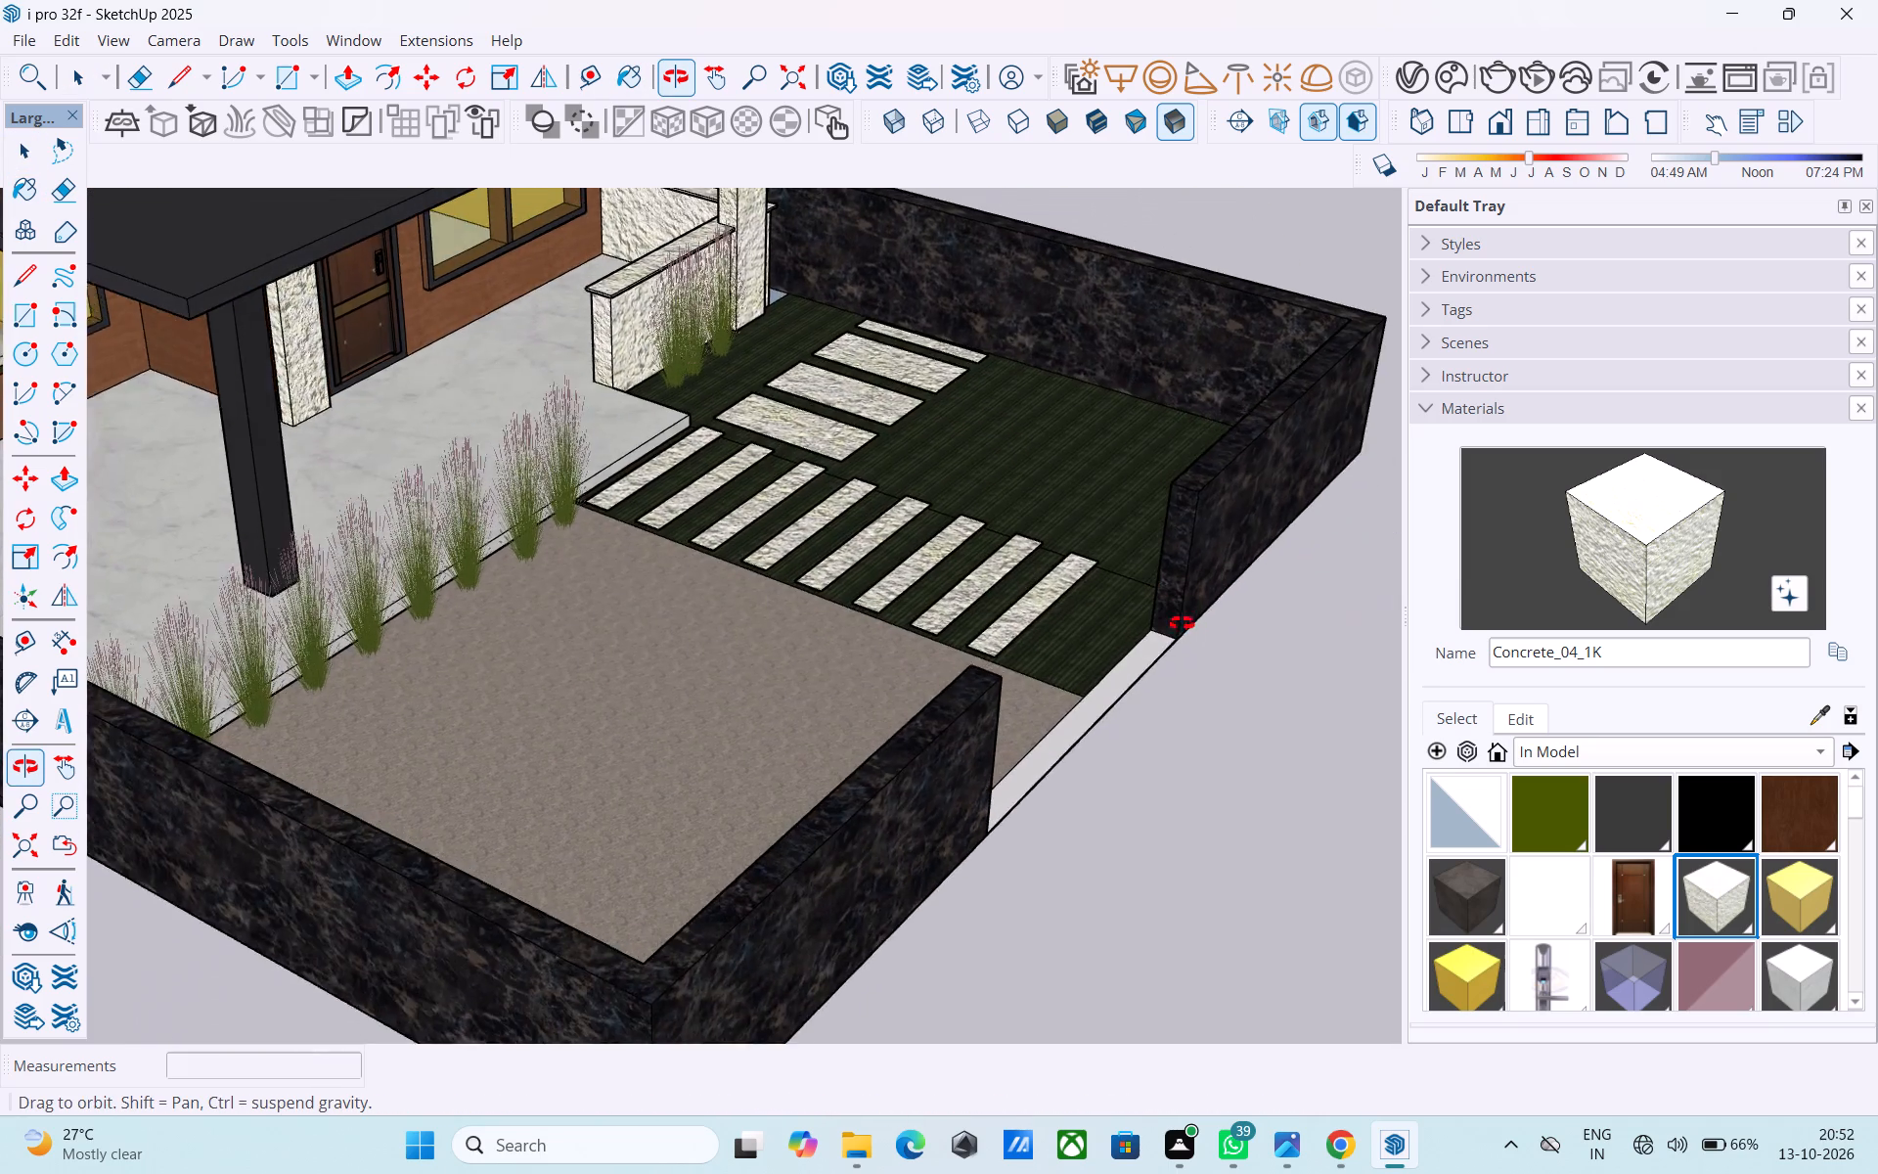
middle_click_drag(1182, 623, 890, 709)
scroll(887, 708, "up", 5)
left_click(880, 645)
key("p")
left_click(880, 645)
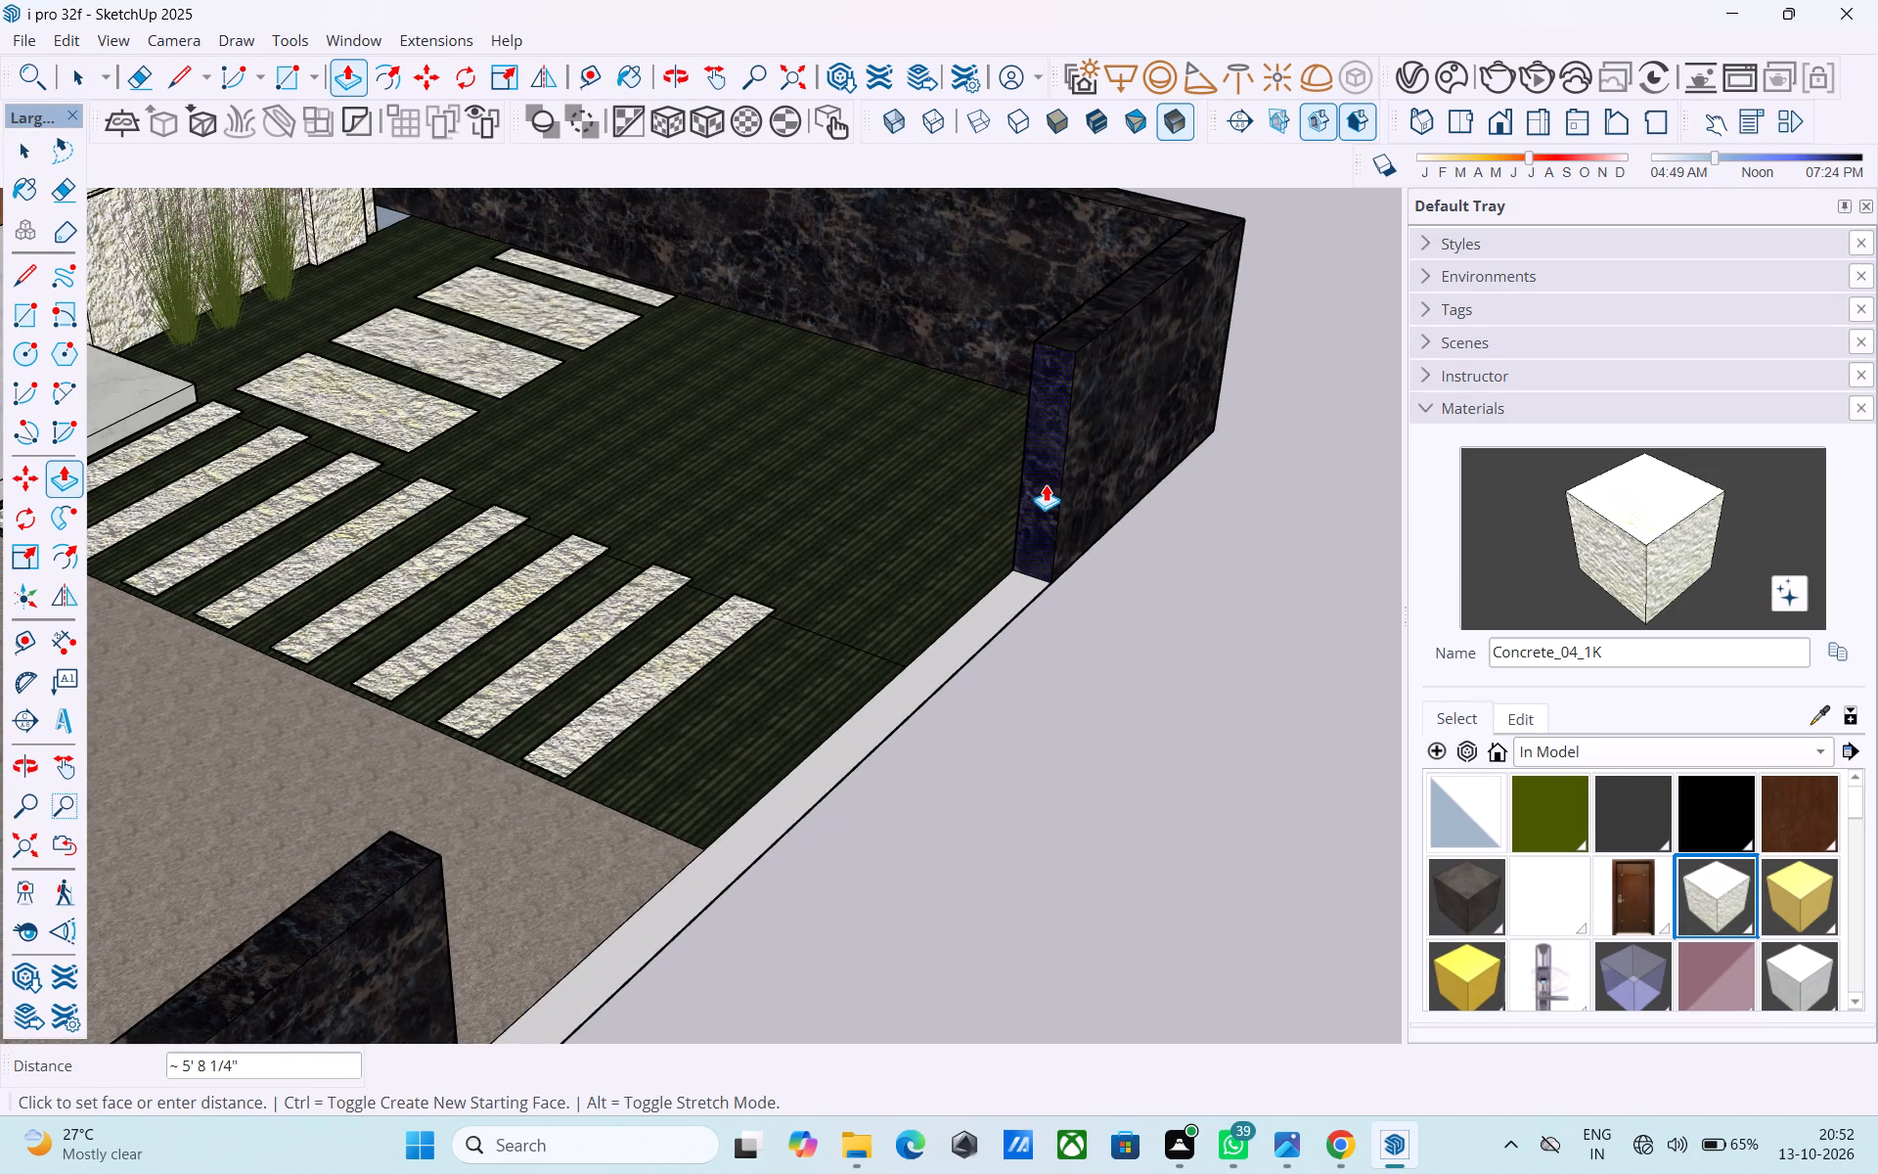
left_click(1051, 481)
Pull the gate end face of the driveway-side front boundary wall outward about 2' 8" to narrow the gate opening.
middle_click_drag(1005, 496, 480, 499)
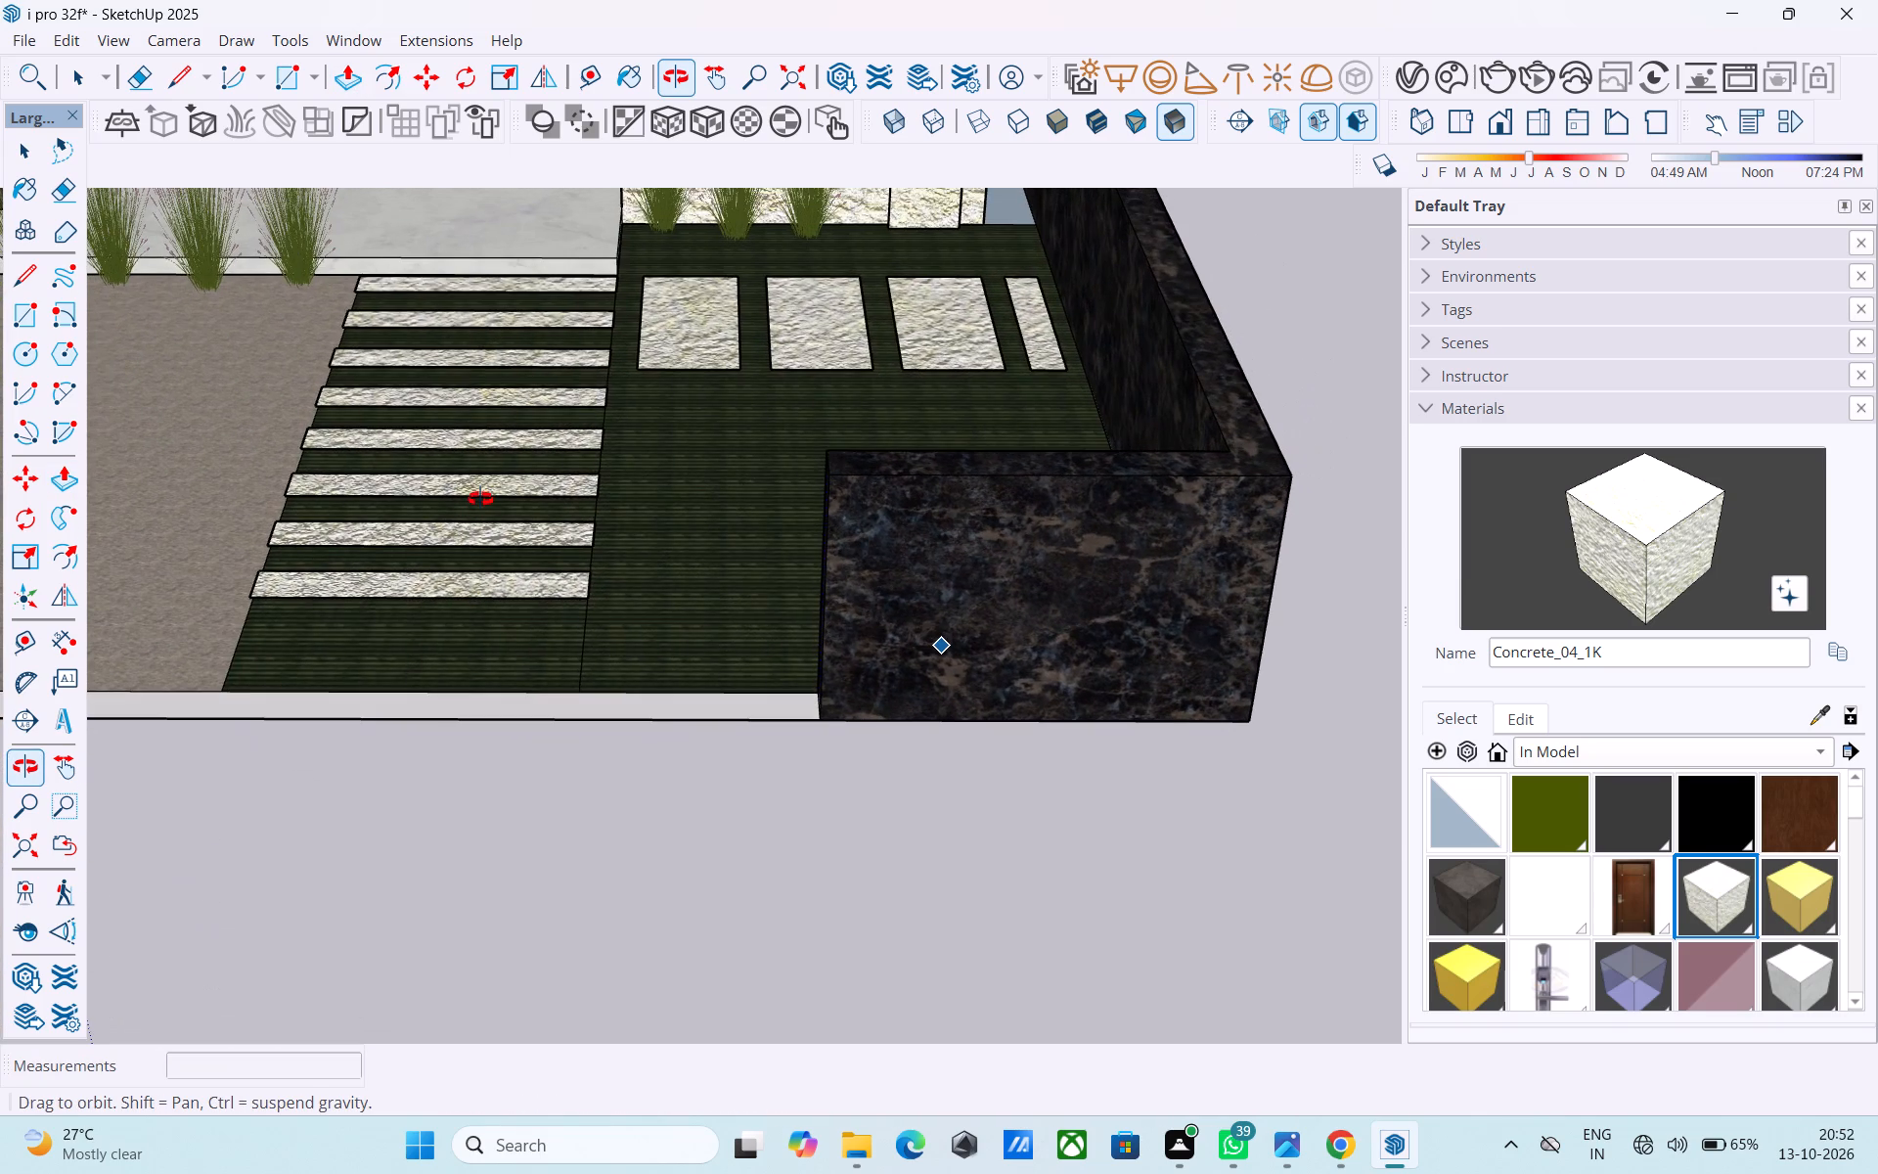
middle_click_drag(480, 499, 940, 506)
scroll(498, 444, "up", 3)
key("space")
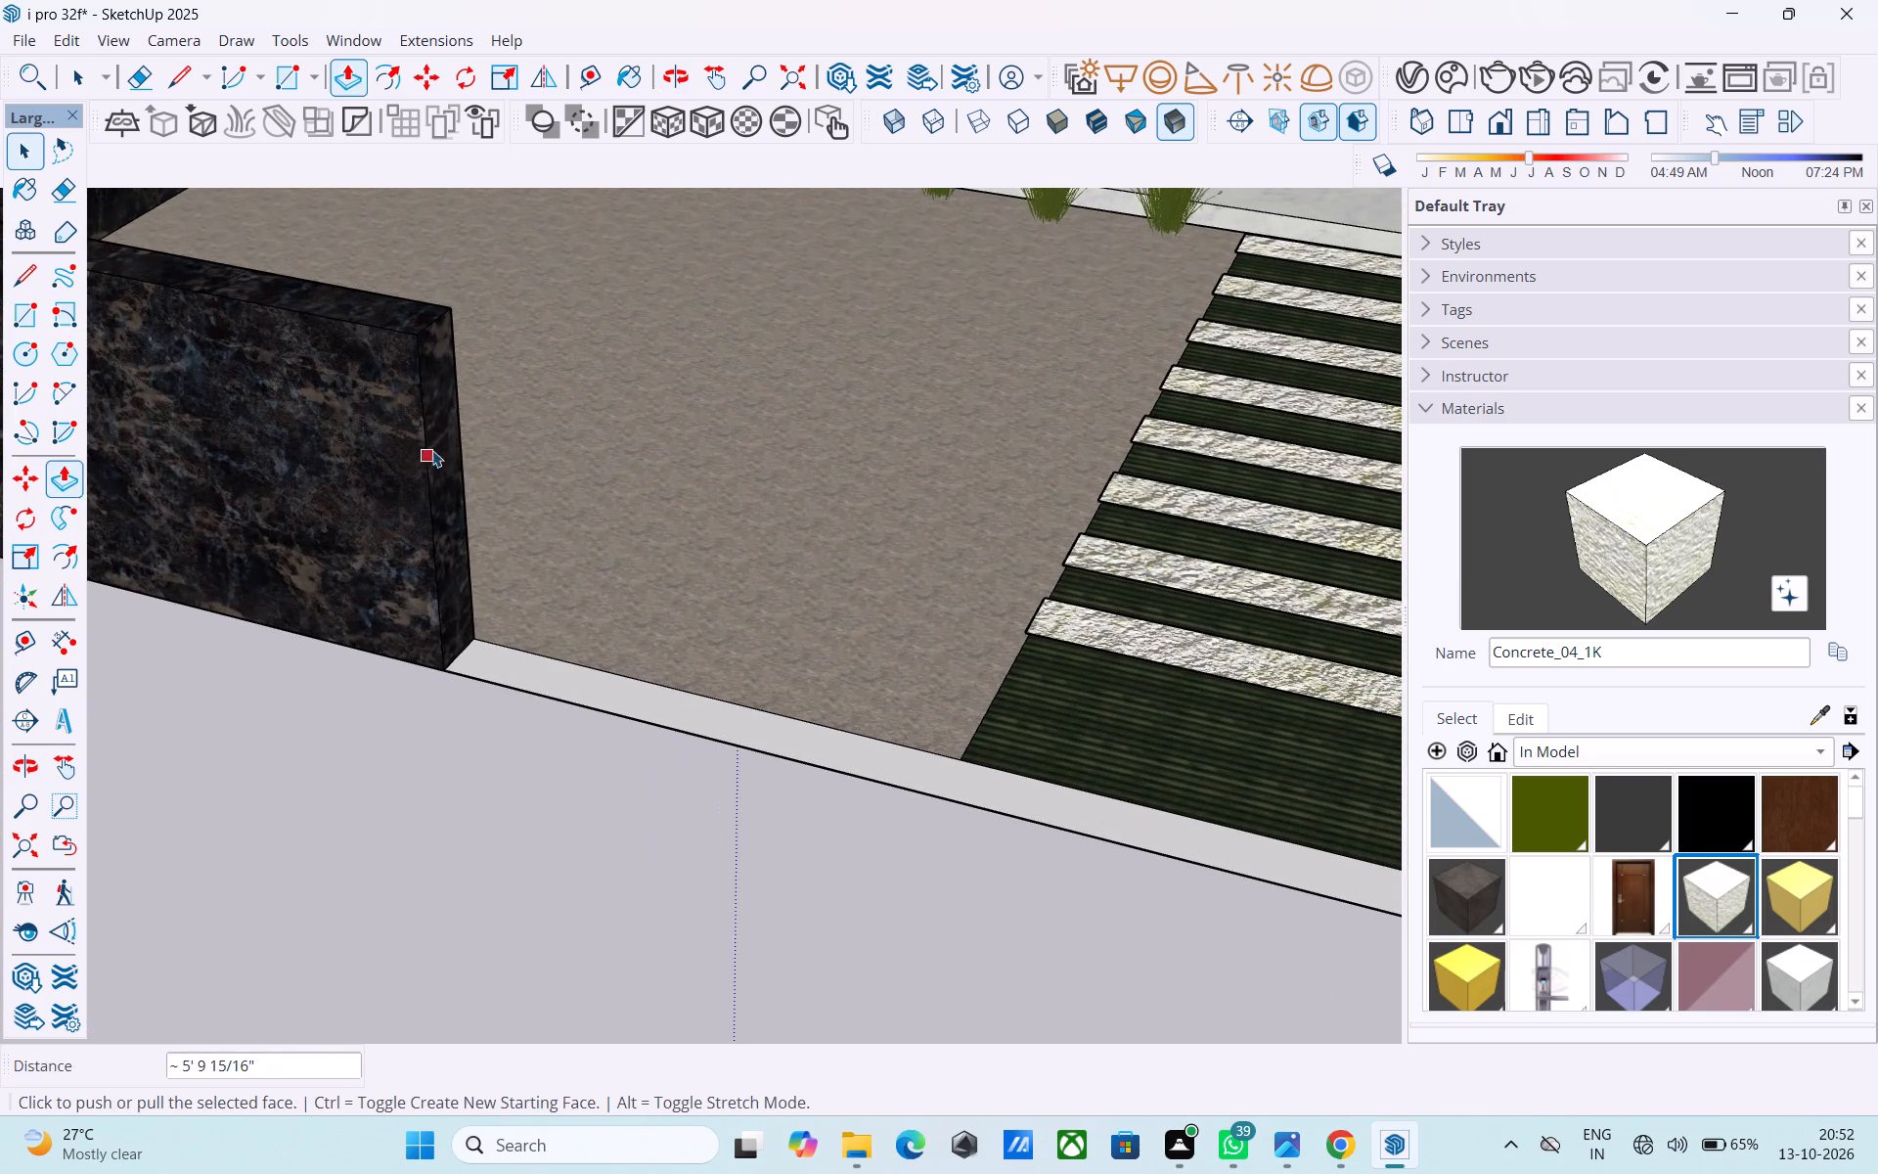
left_click(445, 444)
scroll(445, 444, "up", 3)
key("l")
left_click(445, 444)
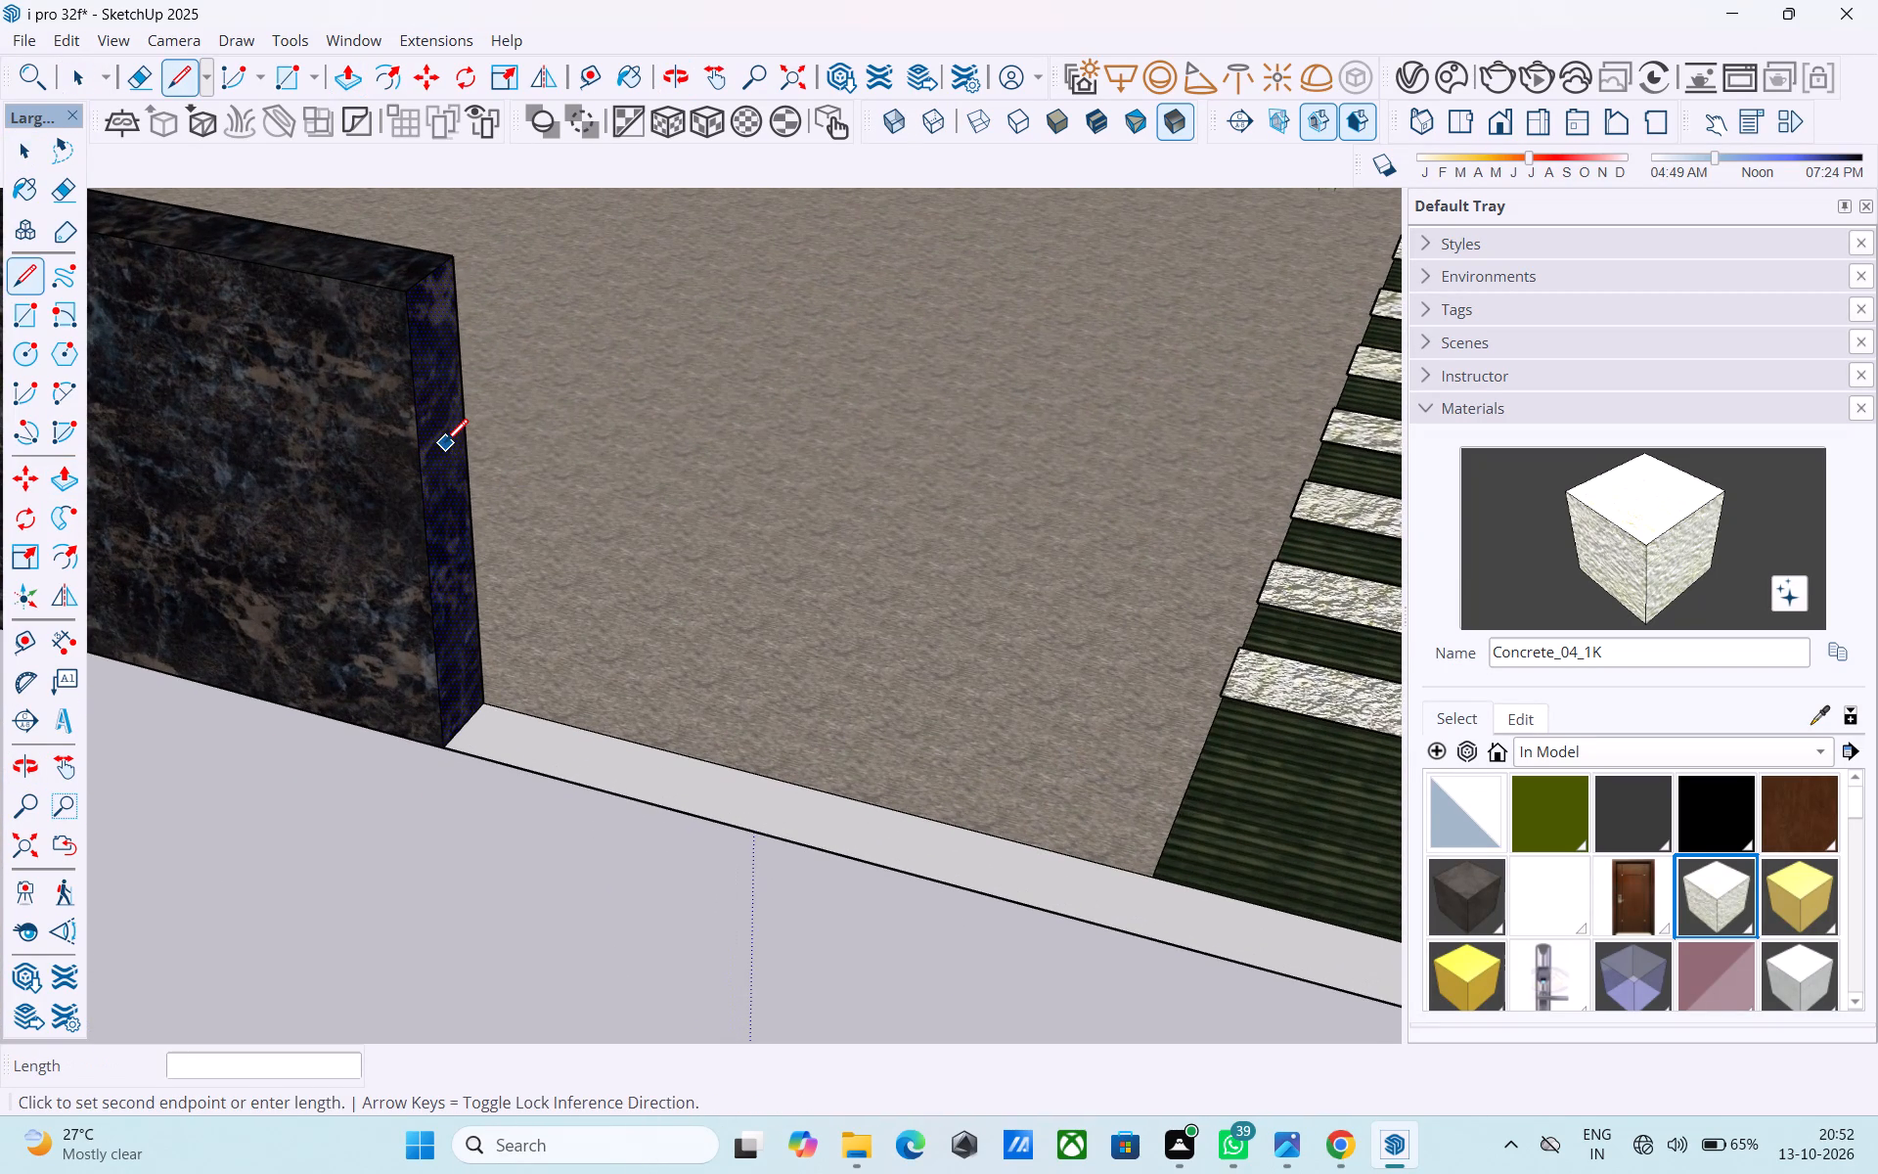
key("p")
left_click(478, 382)
scroll(665, 445, "down", 5)
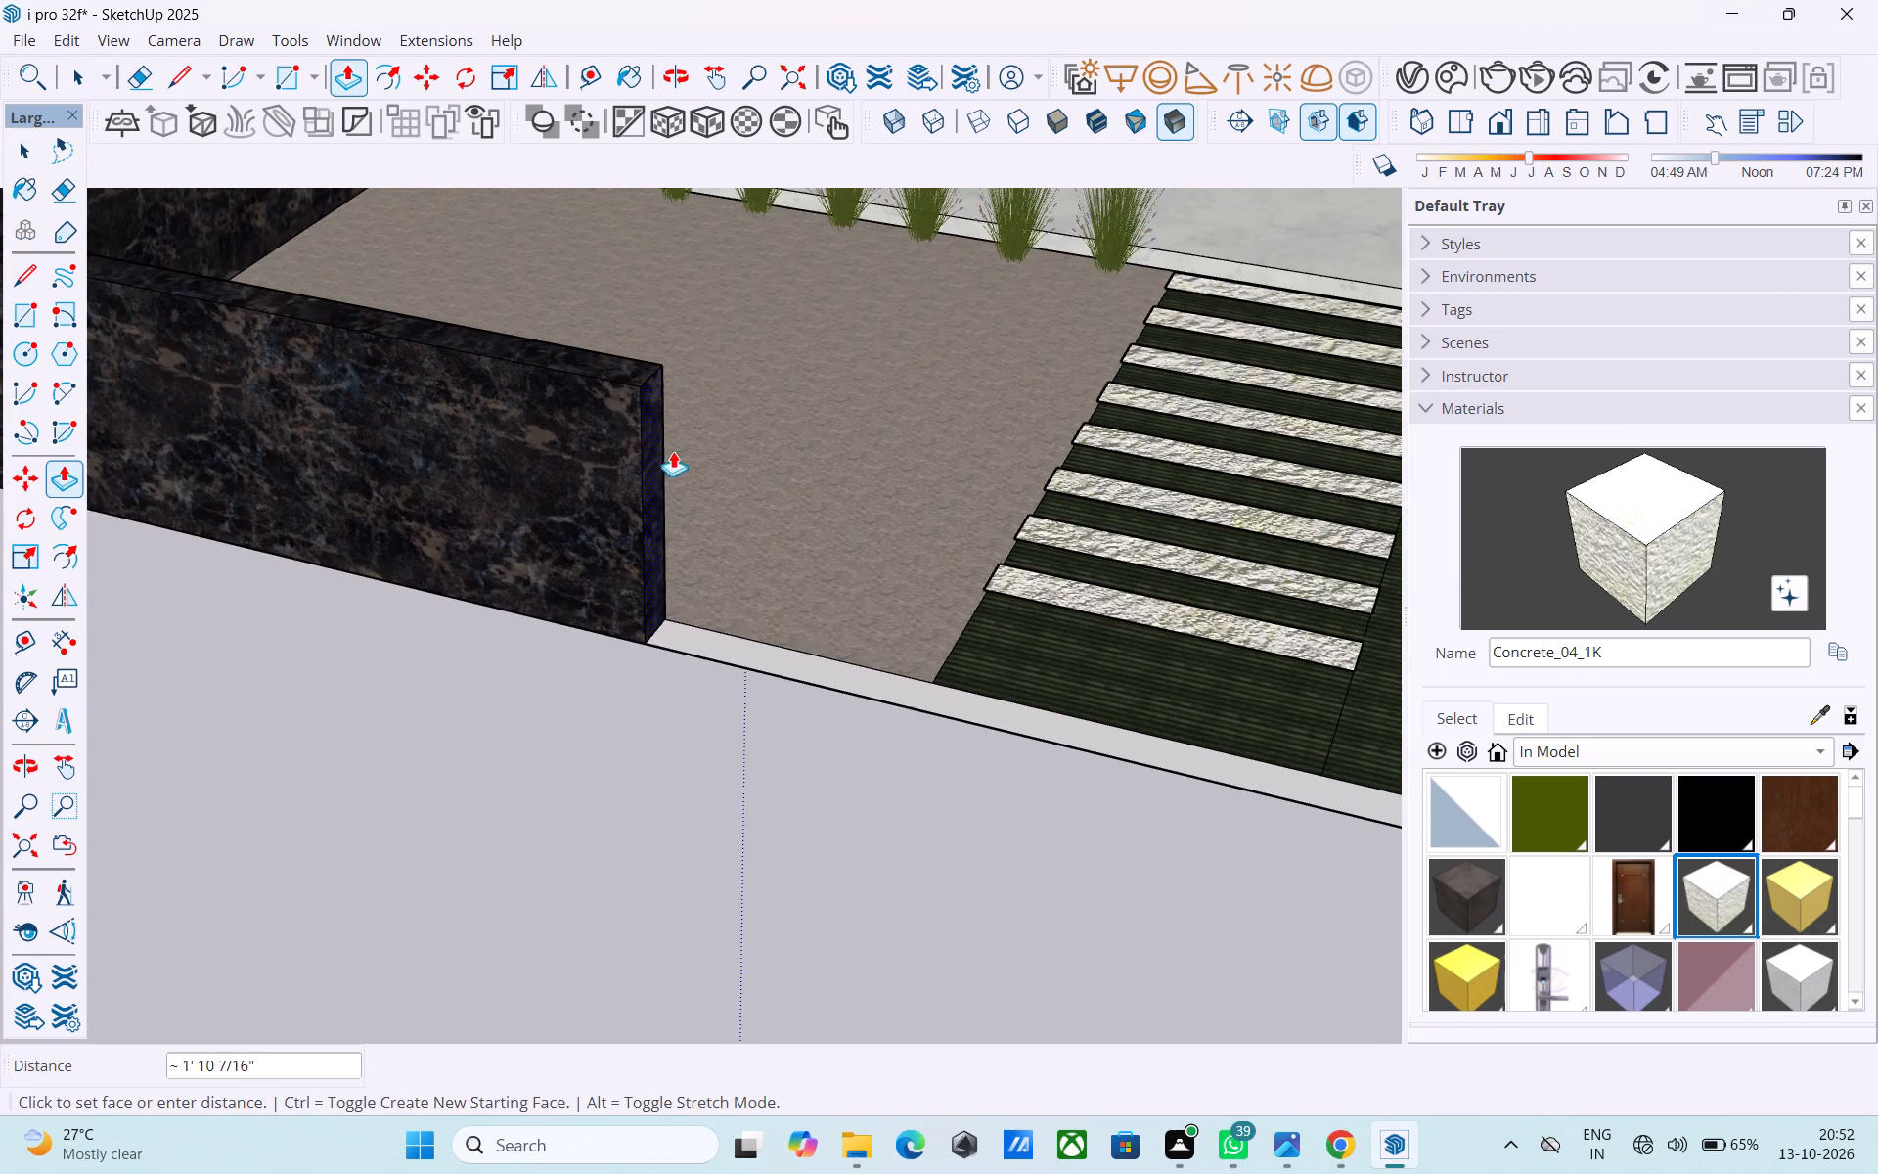
middle_click_drag(673, 451, 559, 371)
scroll(559, 371, "down", 5)
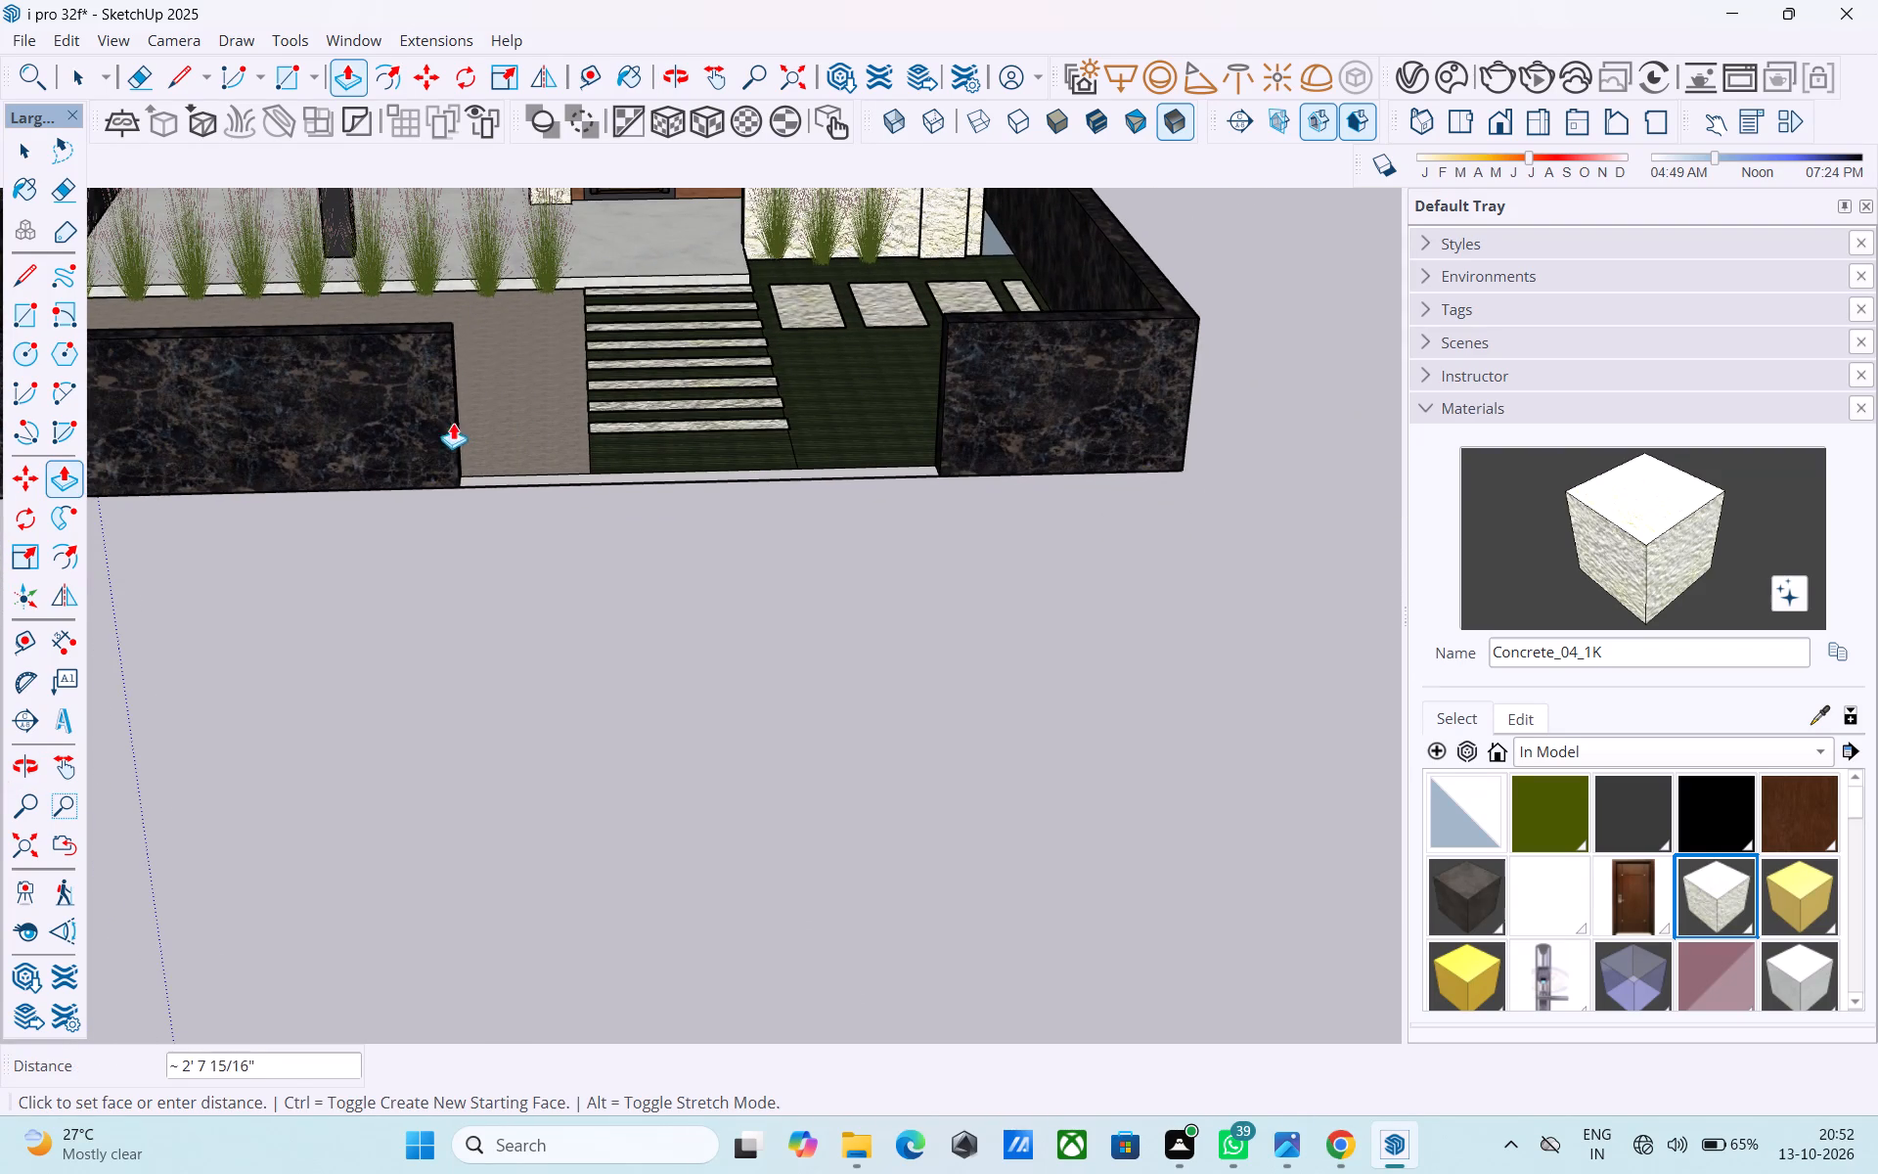
left_click(446, 456)
Save the model.
middle_click_drag(527, 437, 492, 660, "shift")
scroll(492, 661, "down", 2)
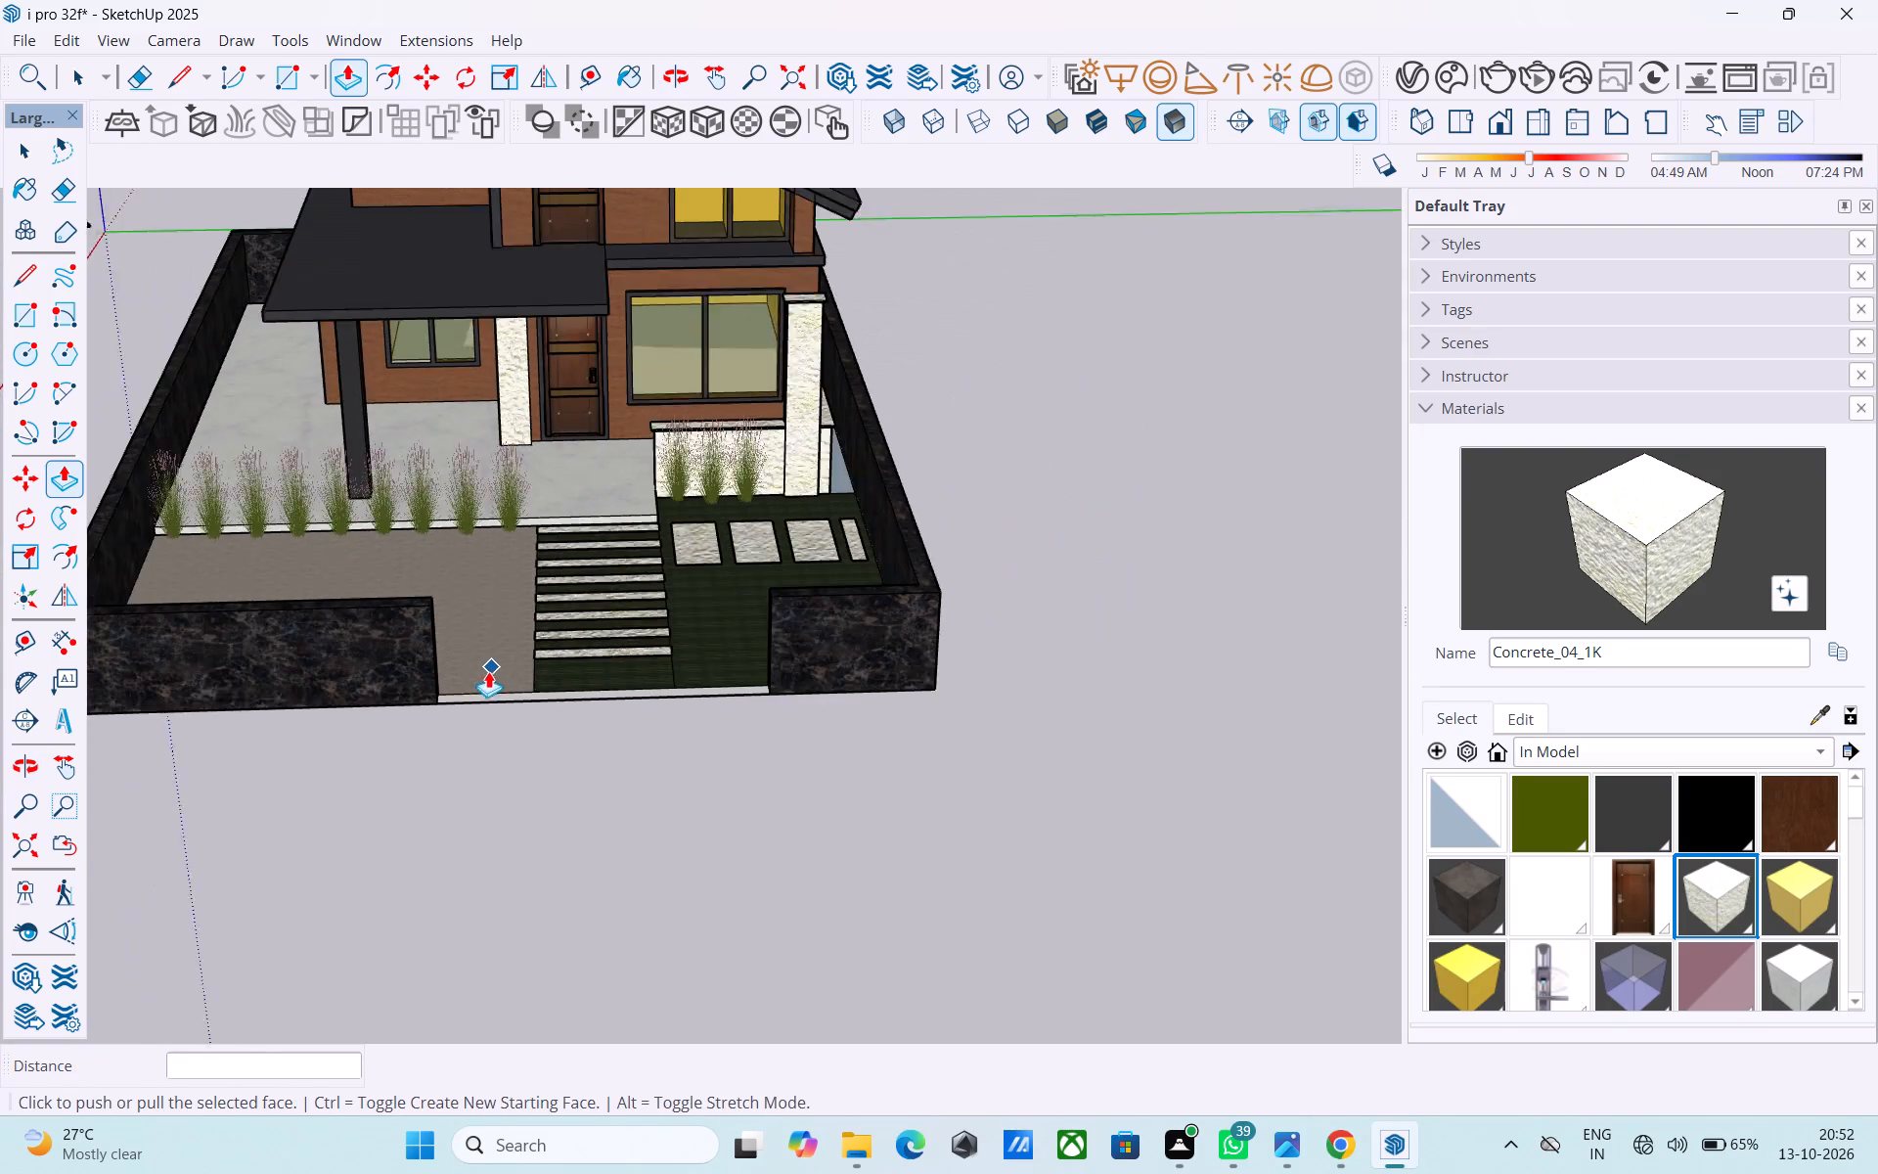
scroll(488, 671, "down", 5)
key("space")
middle_click_drag(487, 677, 514, 470)
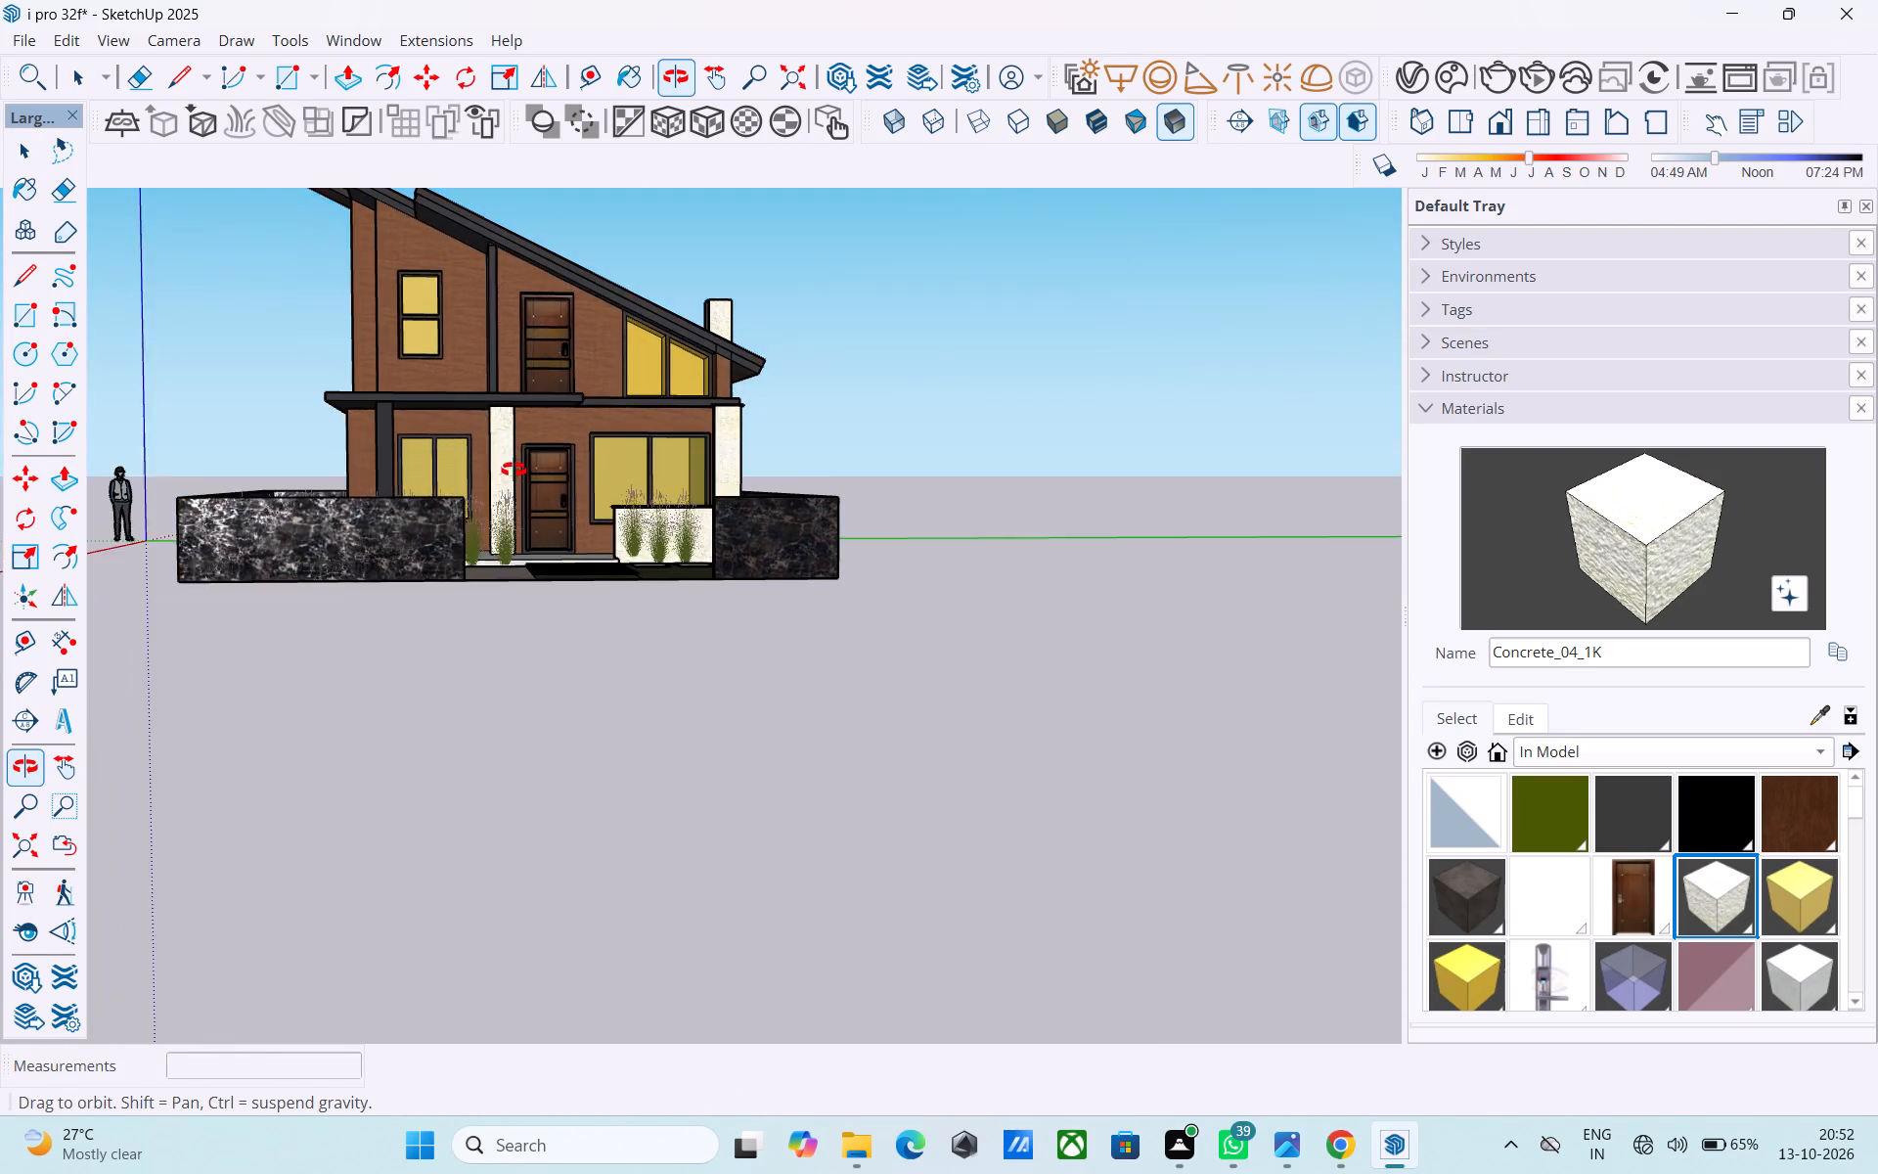
middle_click_drag(514, 470, 509, 477)
key("ctrl+s")
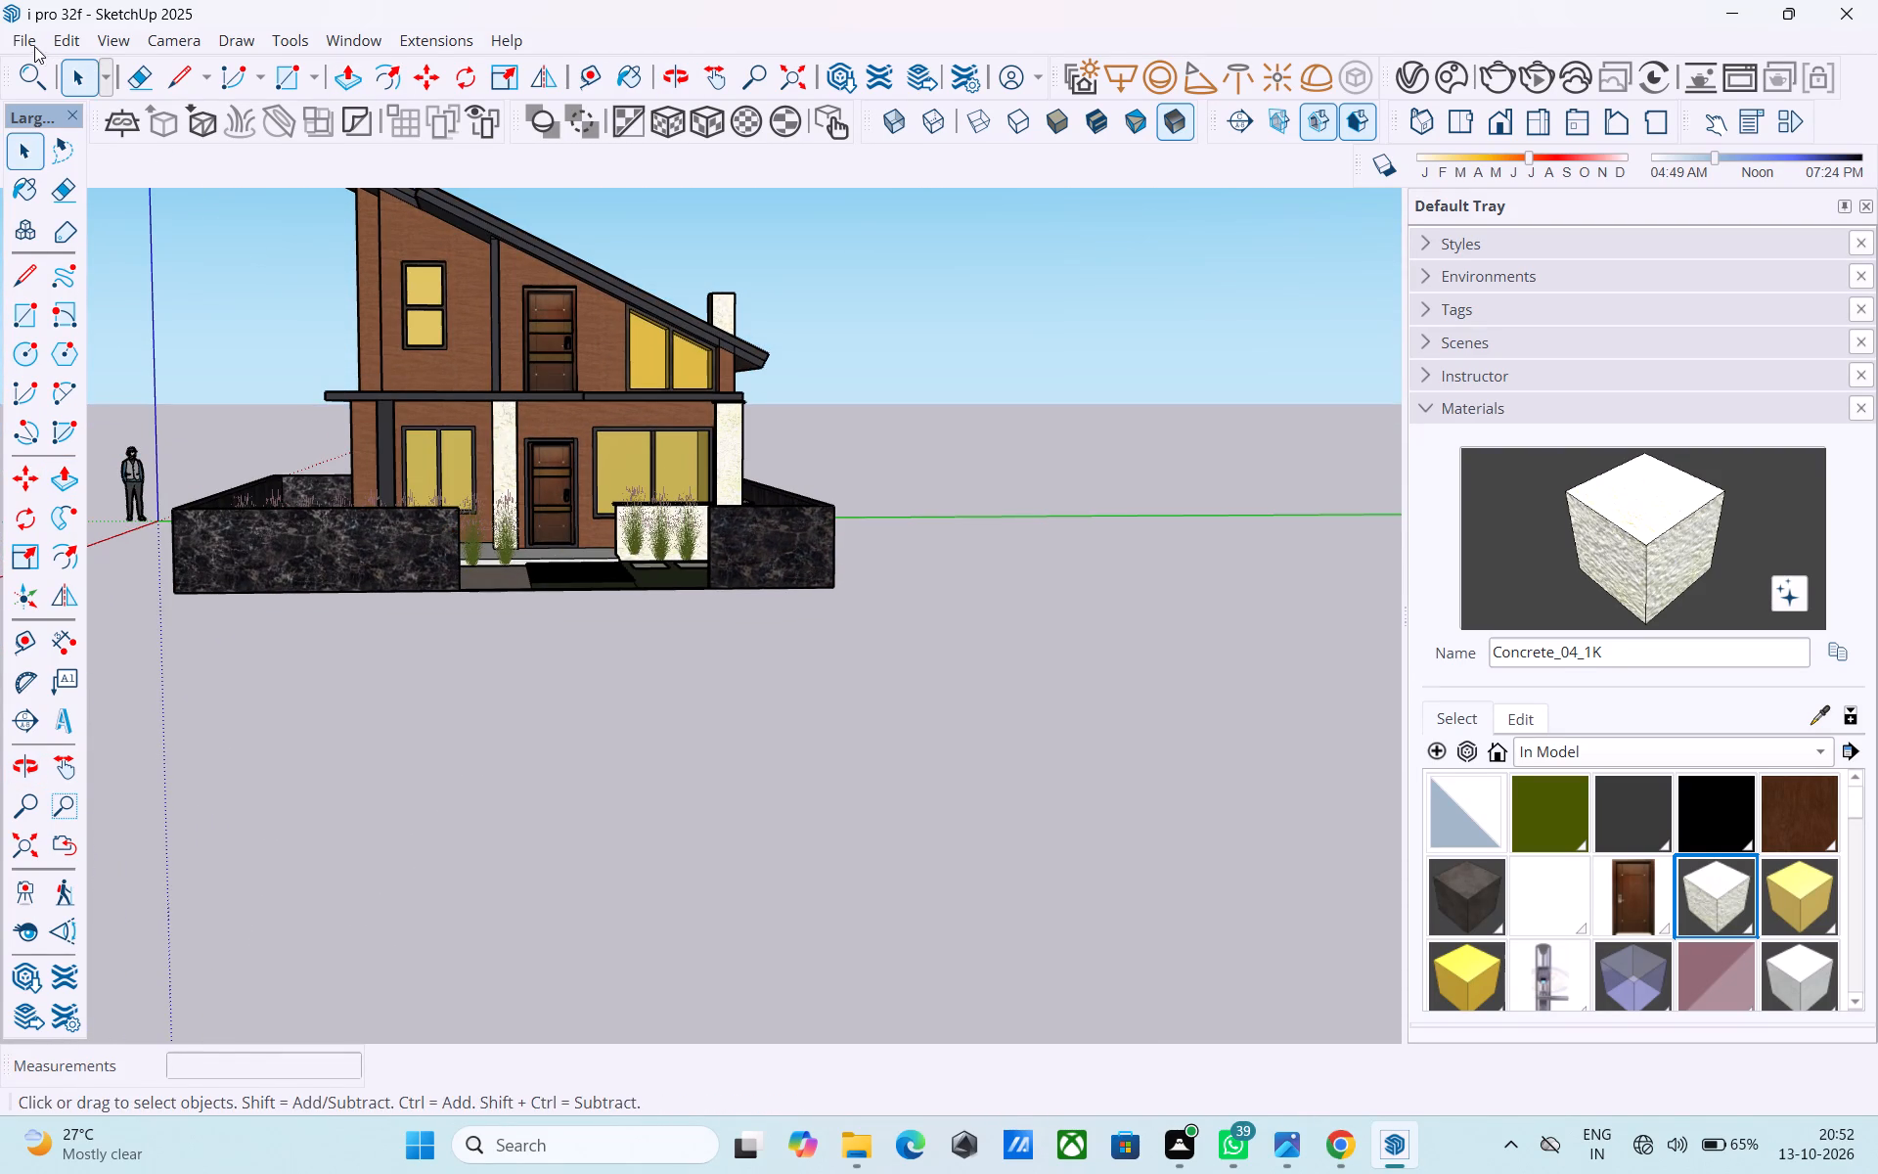
Import the Modern+Gate+1 model from Downloads and place it on the ground in front of the house.
left_click(32, 43)
left_click(77, 380)
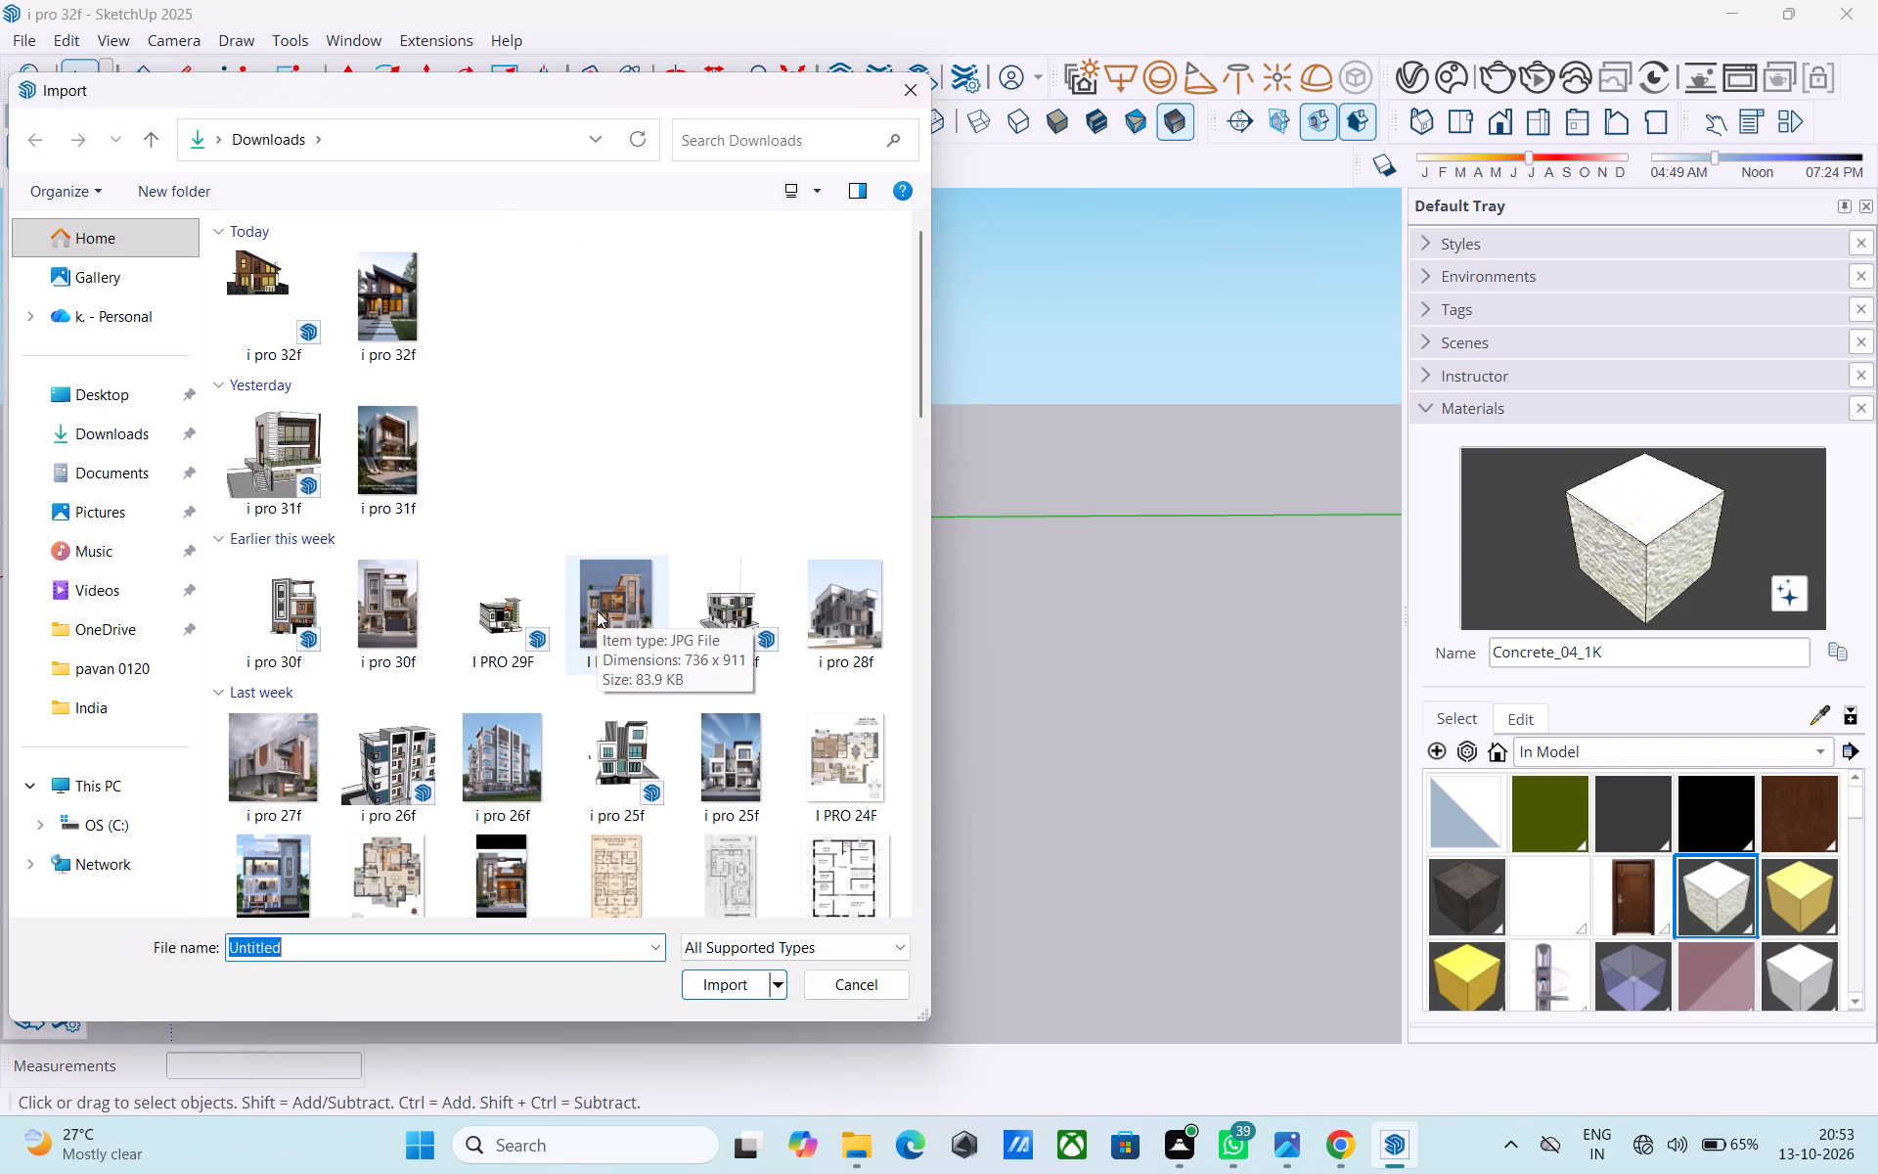
scroll(597, 610, "down", 5)
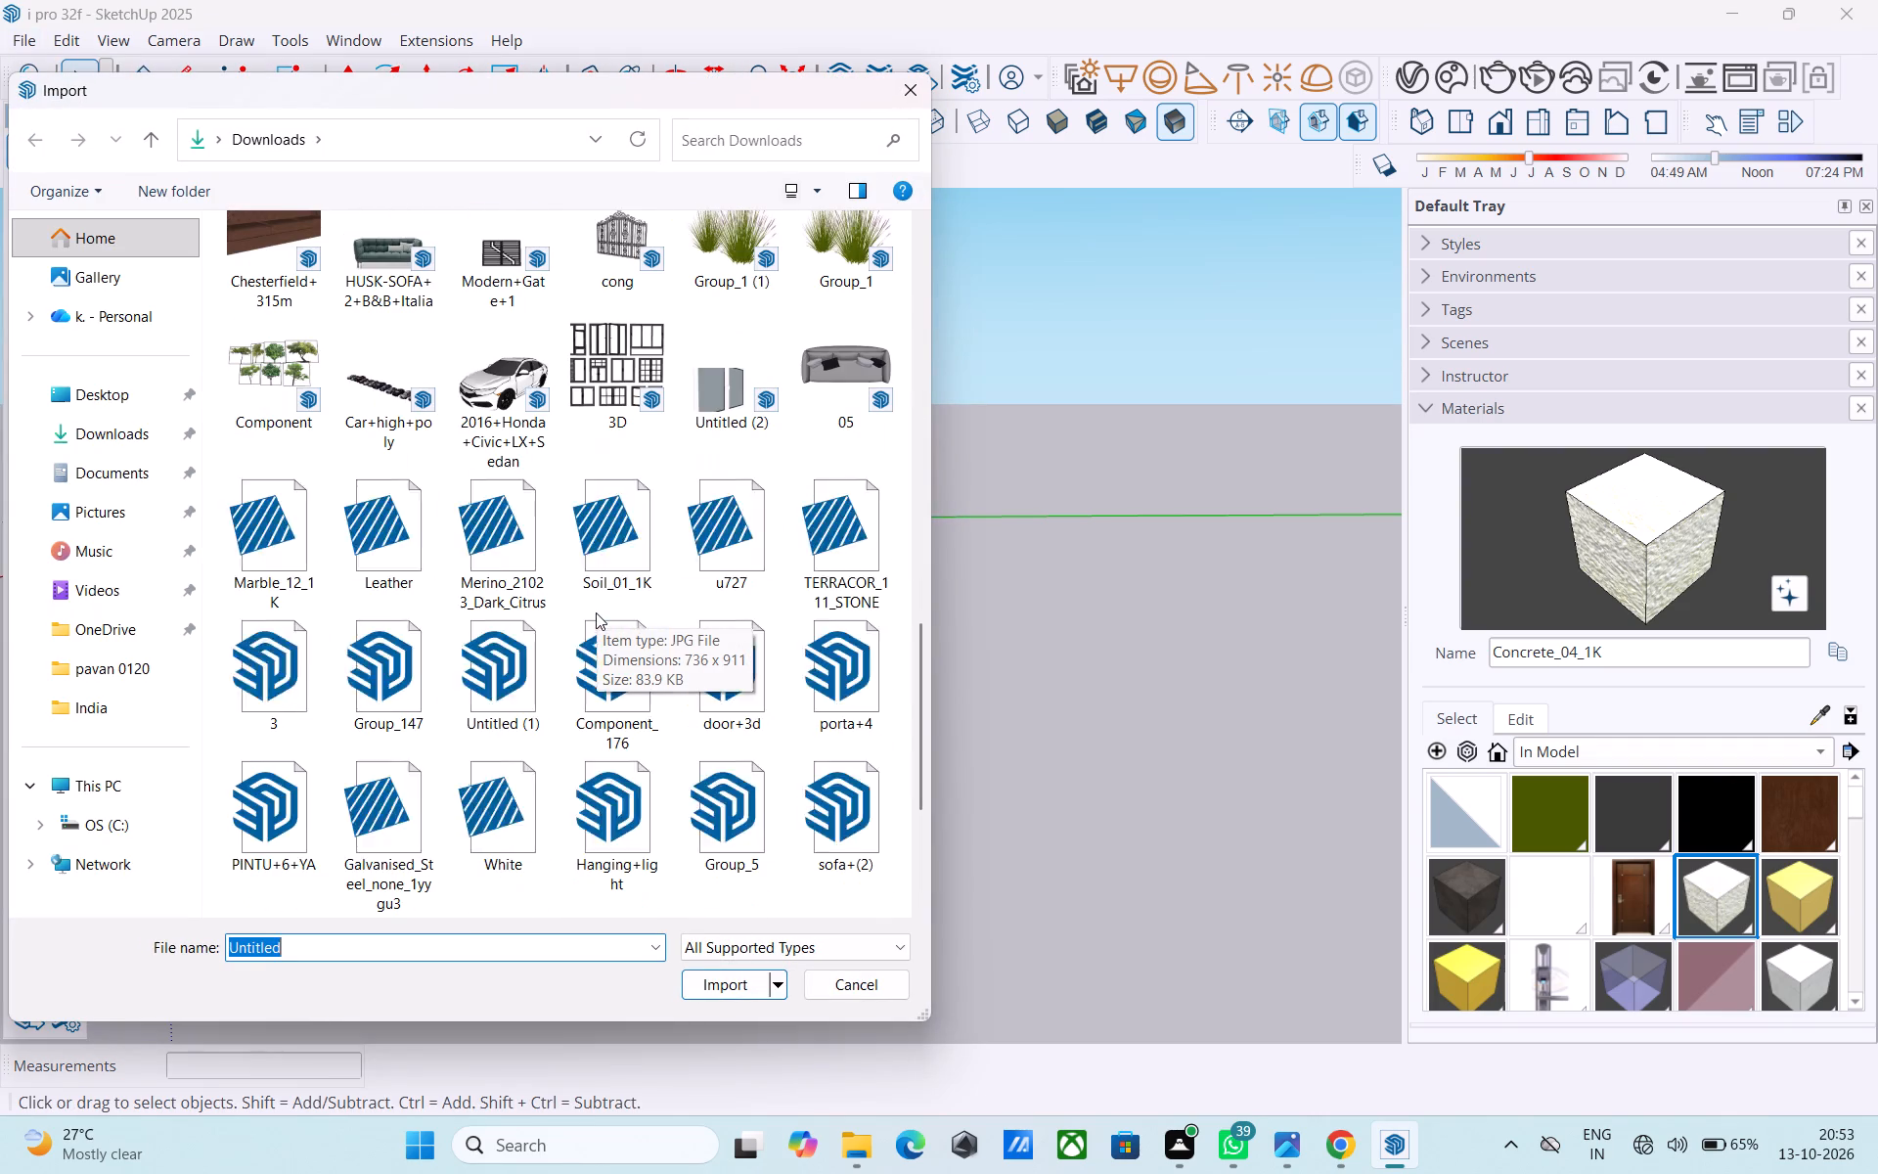
left_click(489, 259)
left_click(708, 987)
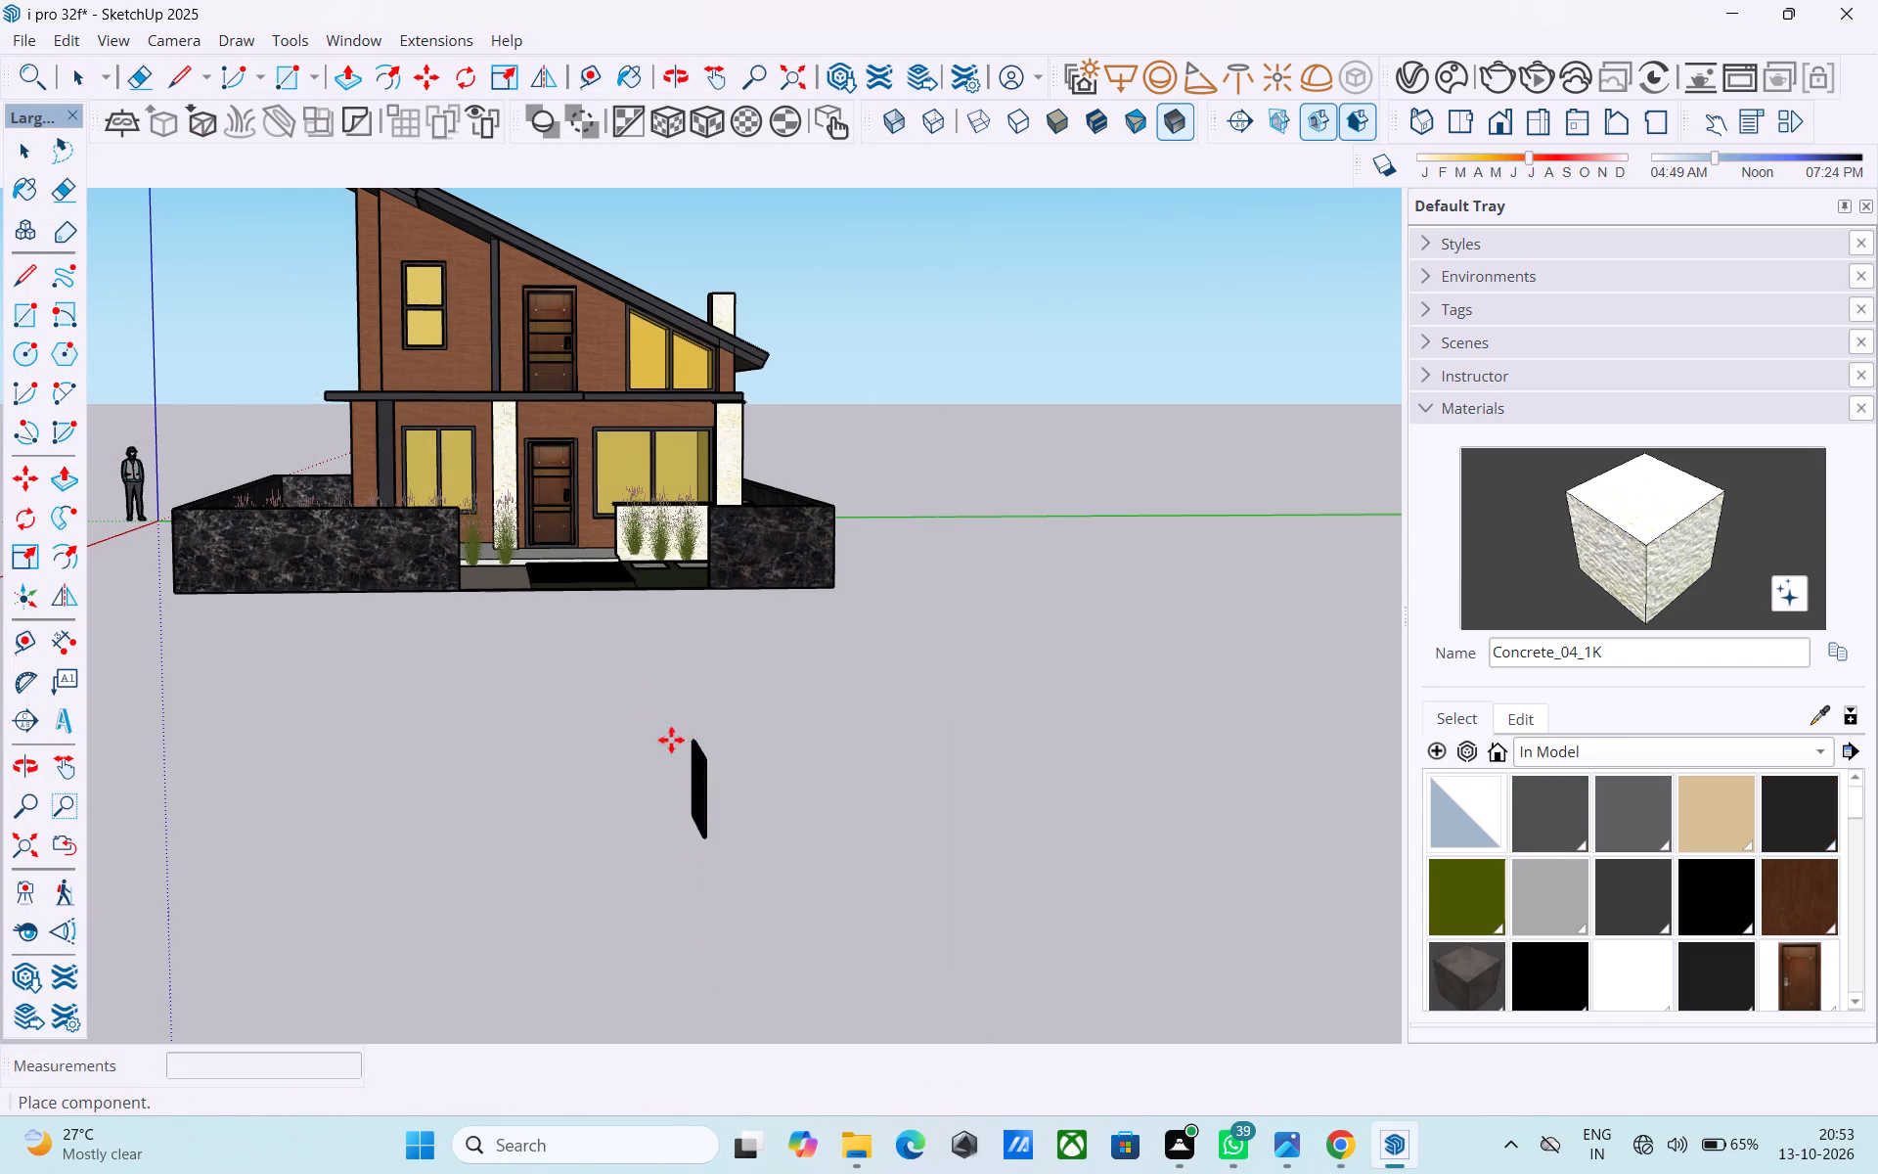
left_click(637, 670)
Move the gate by its base corner to the outer bottom corner of the garden-side front boundary wall.
scroll(637, 670, "up", 14)
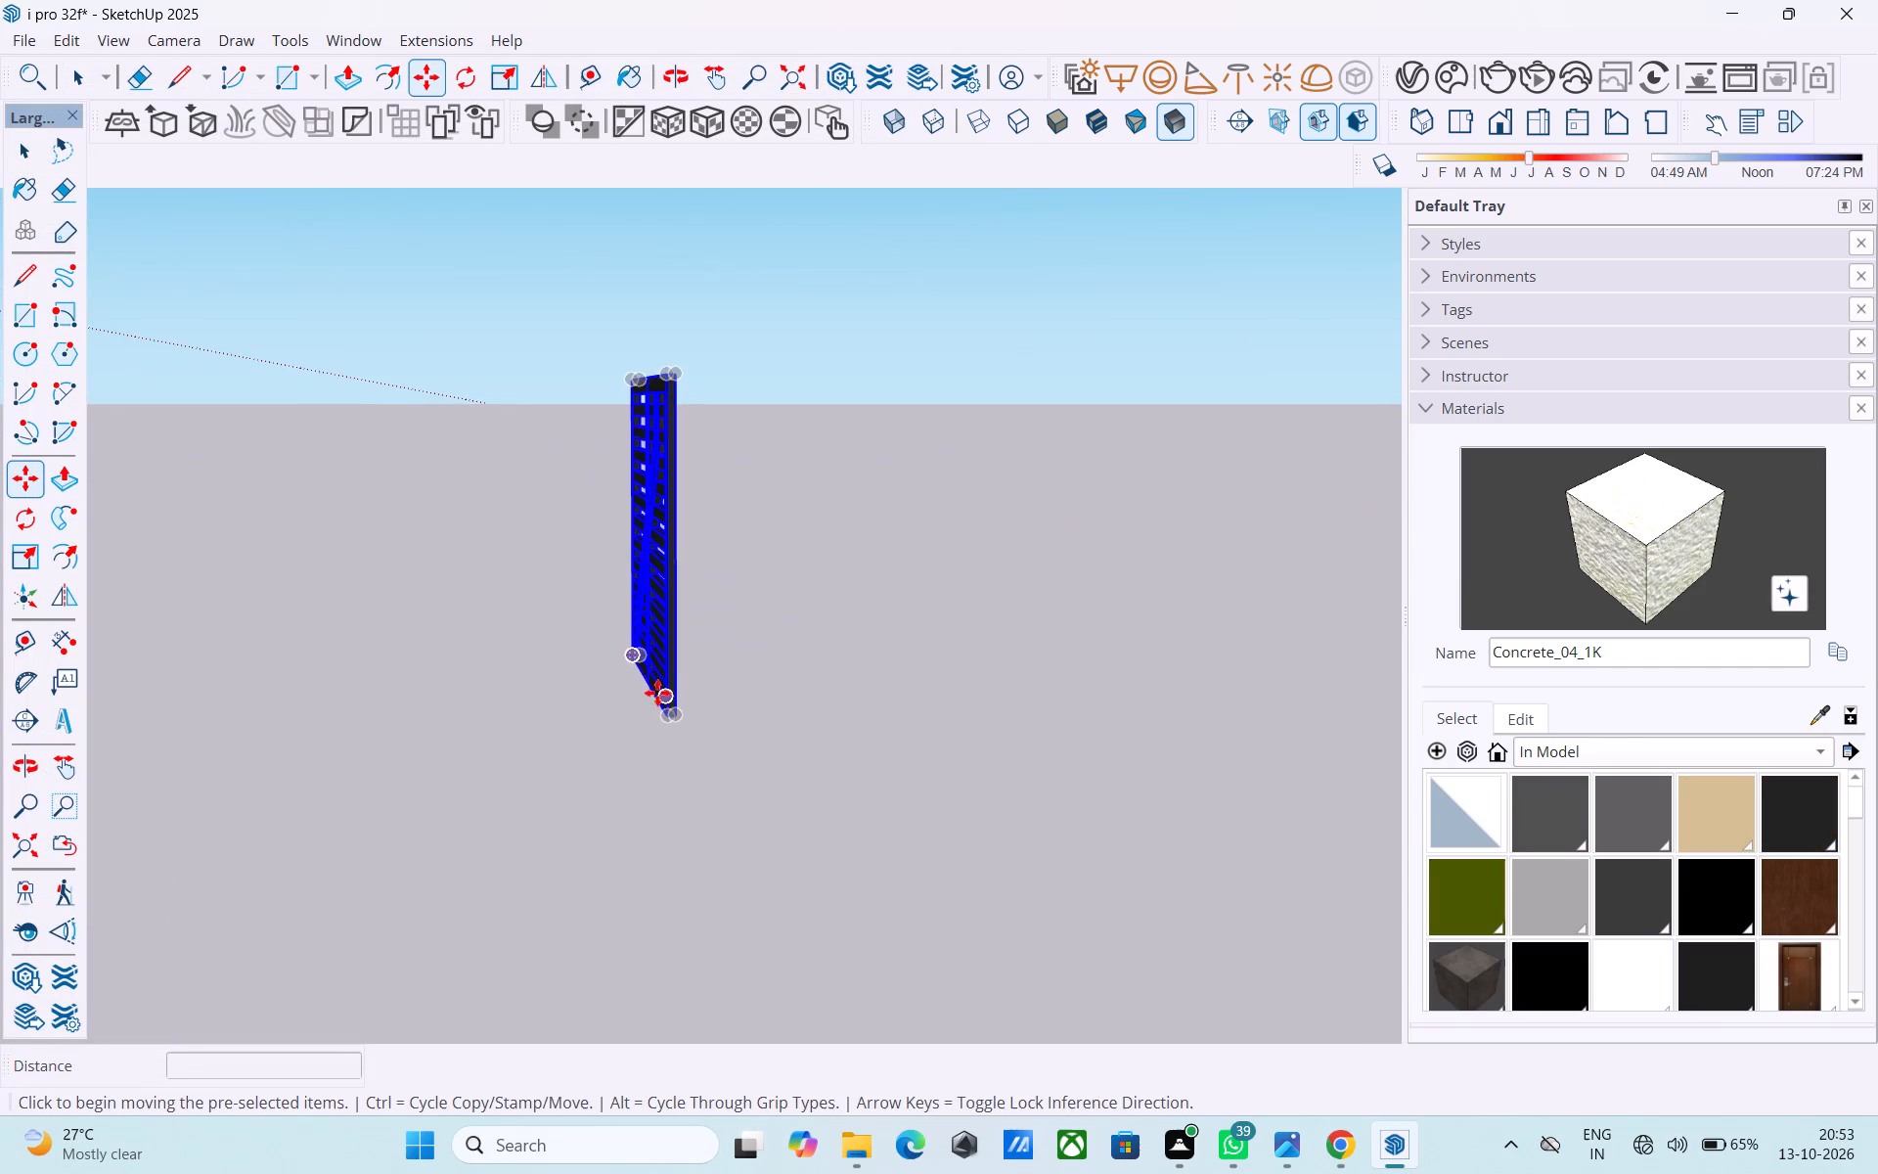
scroll(655, 694, "down", 5)
key("m")
left_click(636, 697)
scroll(642, 708, "down", 11)
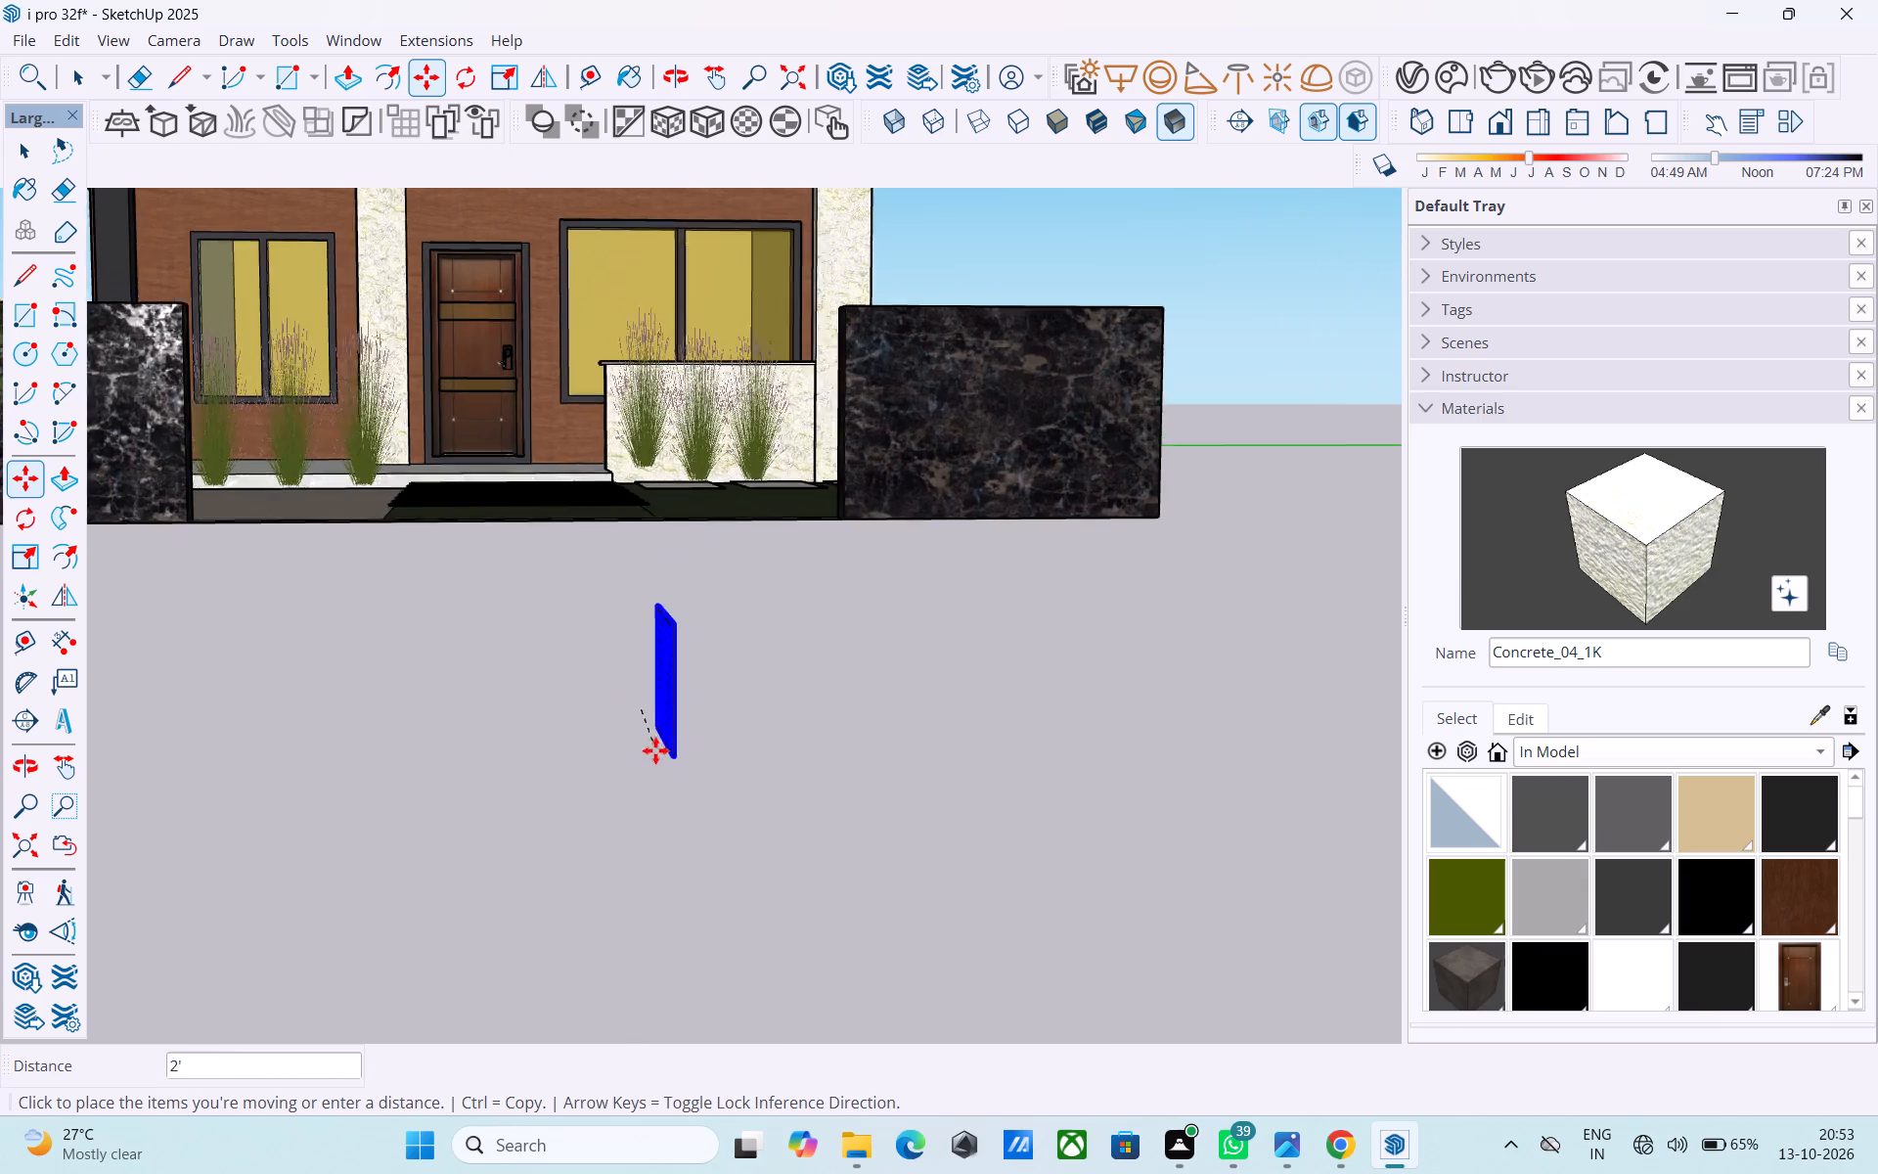
left_click(1110, 533)
Rotate the gate 90° on the ground plane so it runs parallel to the front boundary wall.
scroll(1095, 558, "down", 3)
middle_click_drag(1041, 599, 1022, 623)
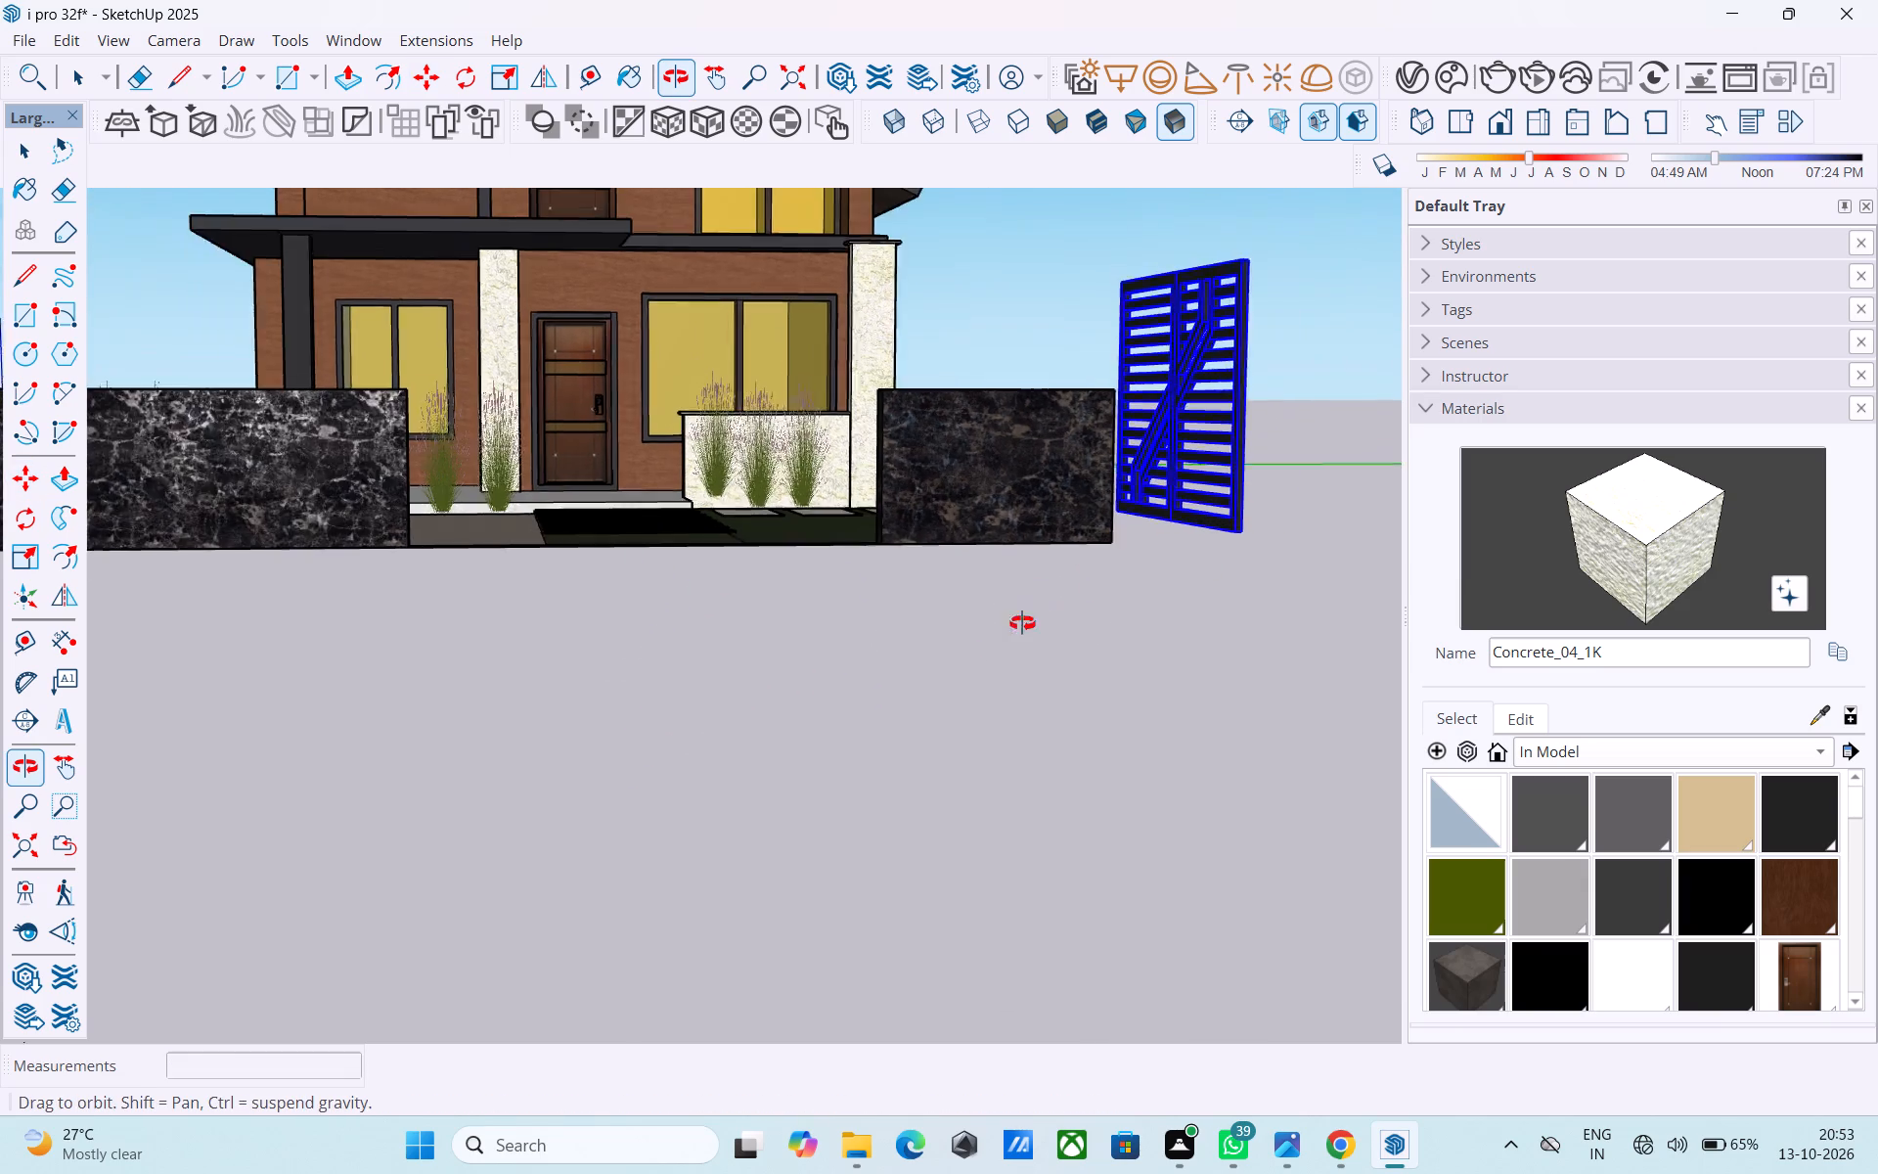
middle_click_drag(1022, 623, 913, 719)
key("q")
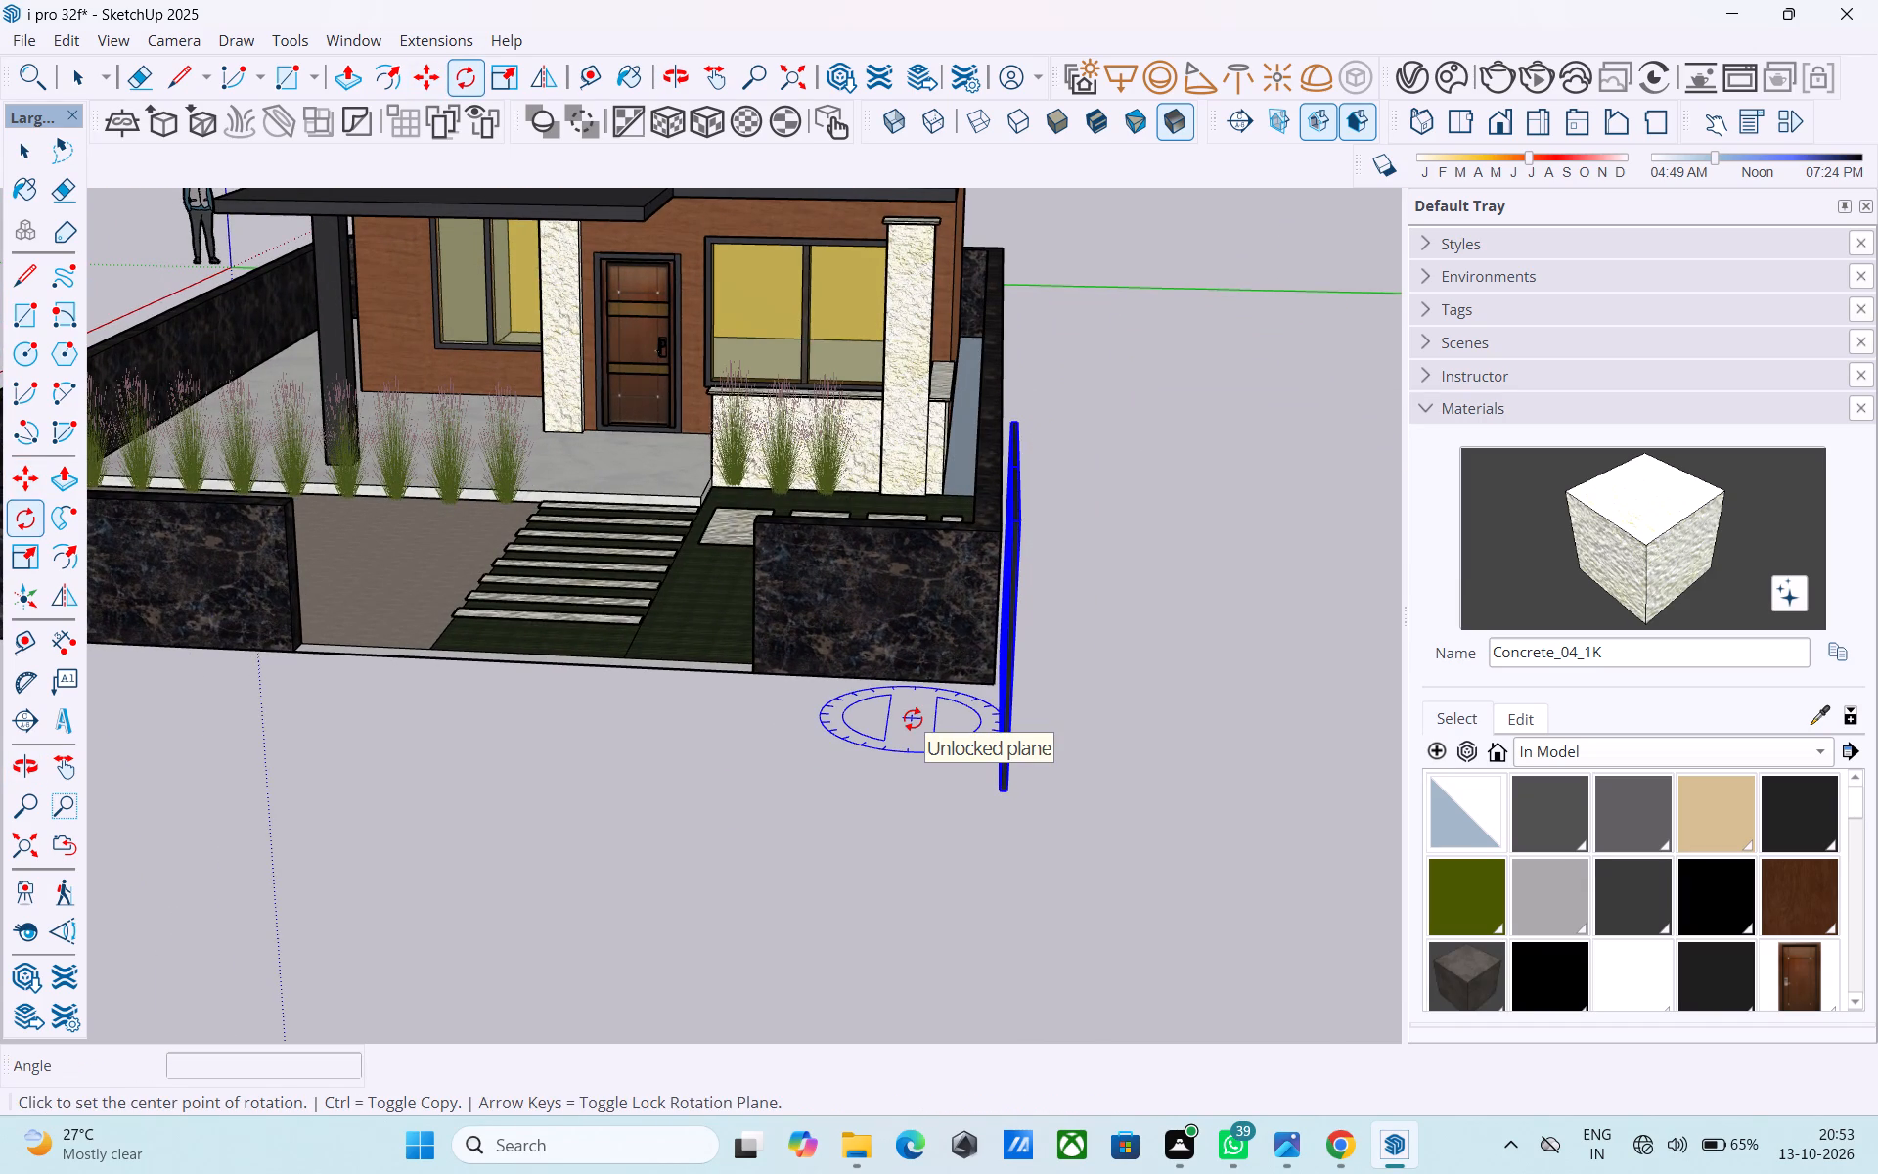
middle_click_drag(965, 824, 941, 1007)
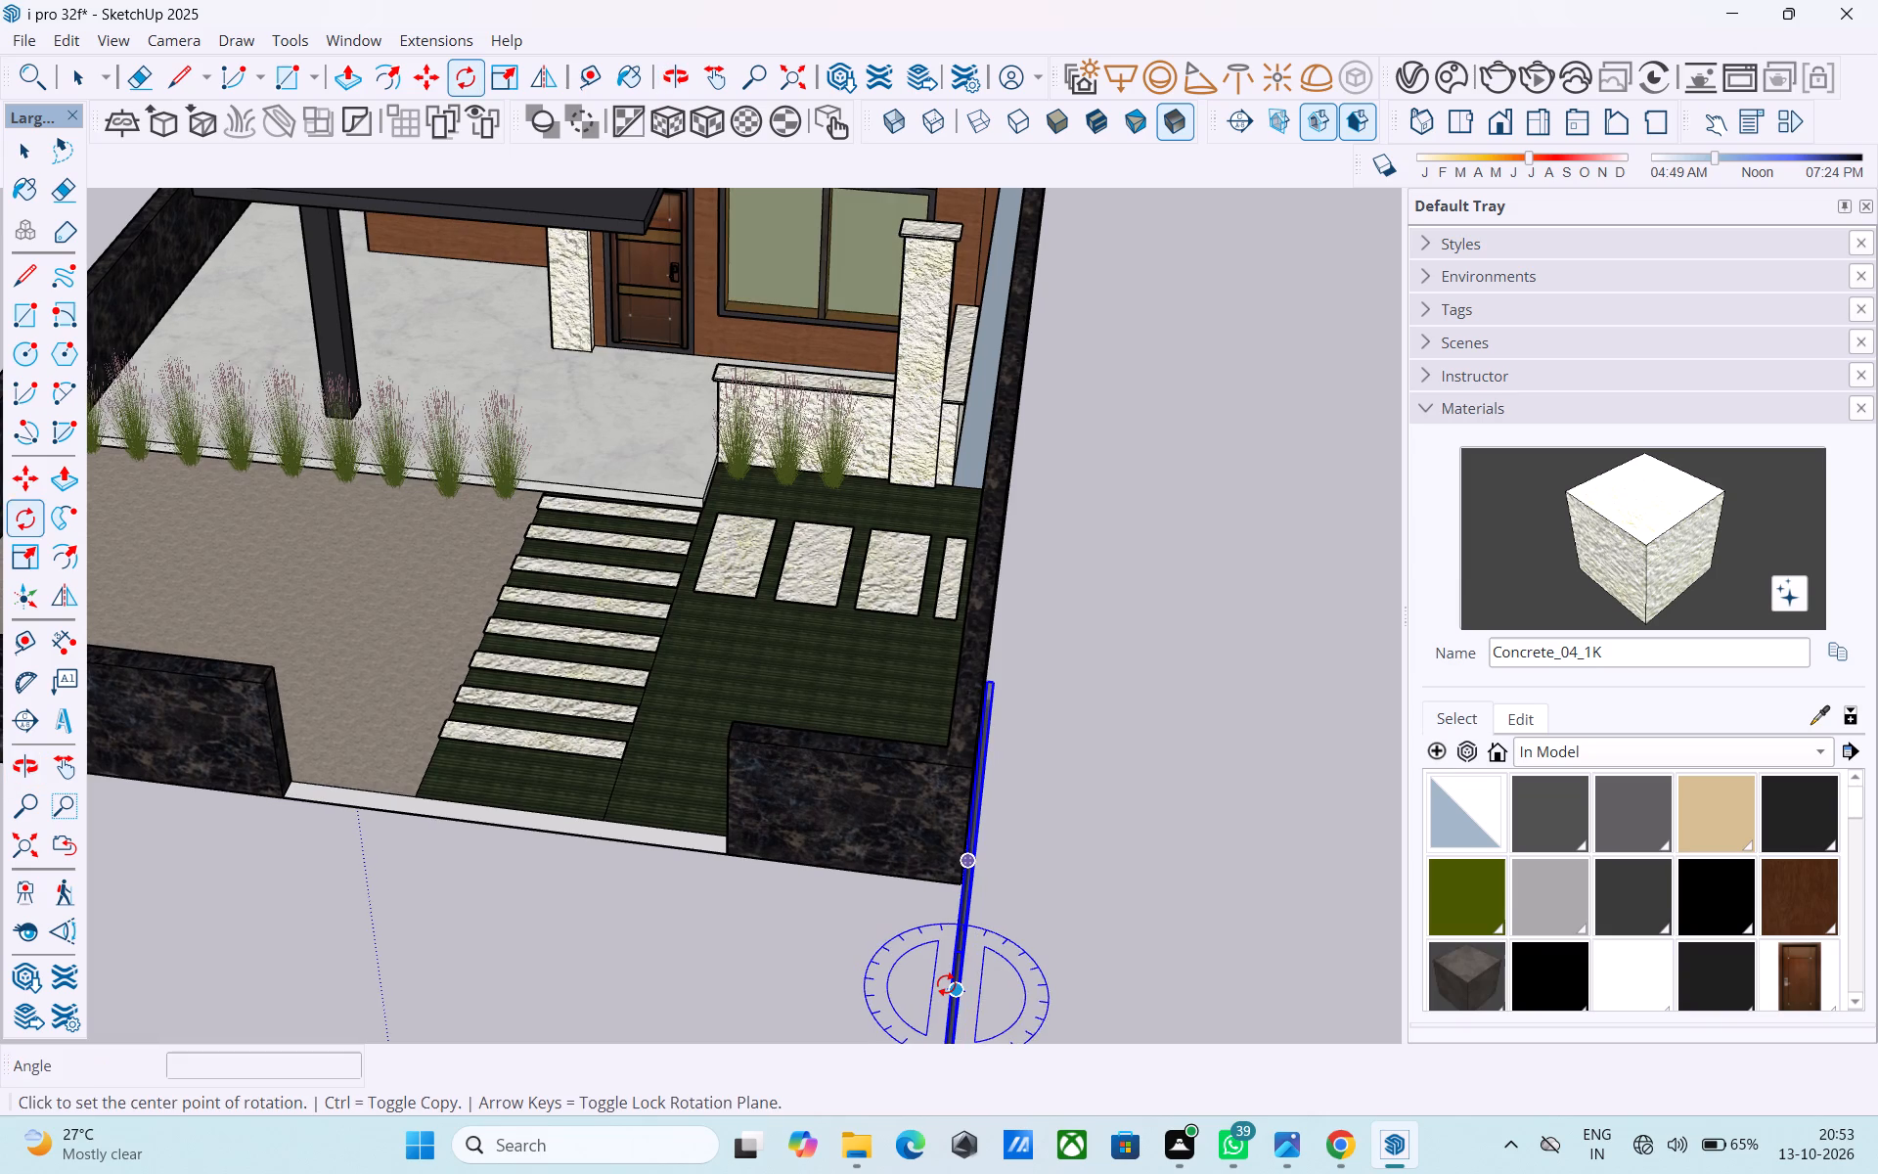
middle_click_drag(946, 984, 996, 769, "shift")
middle_click_drag(944, 974, 985, 795)
scroll(985, 795, "up", 3)
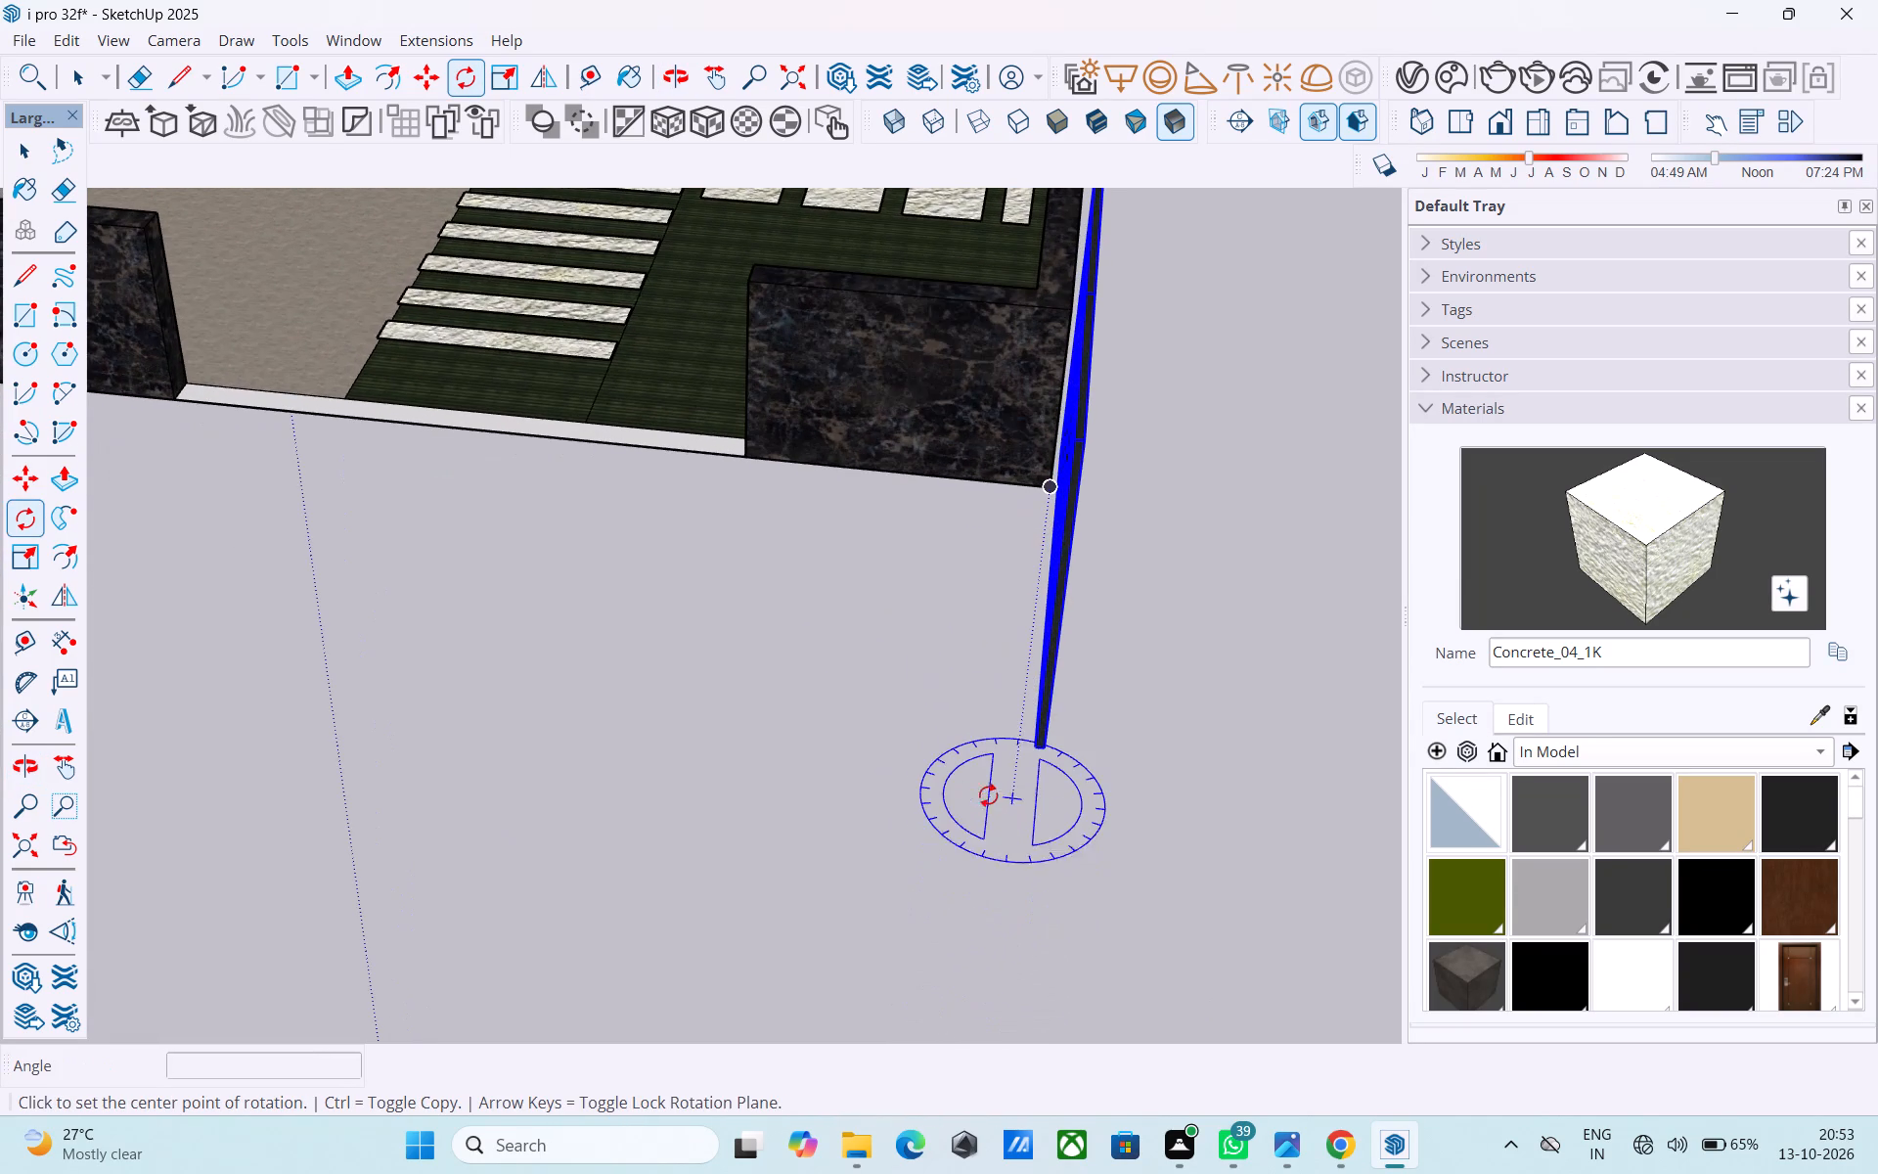
left_click(995, 806)
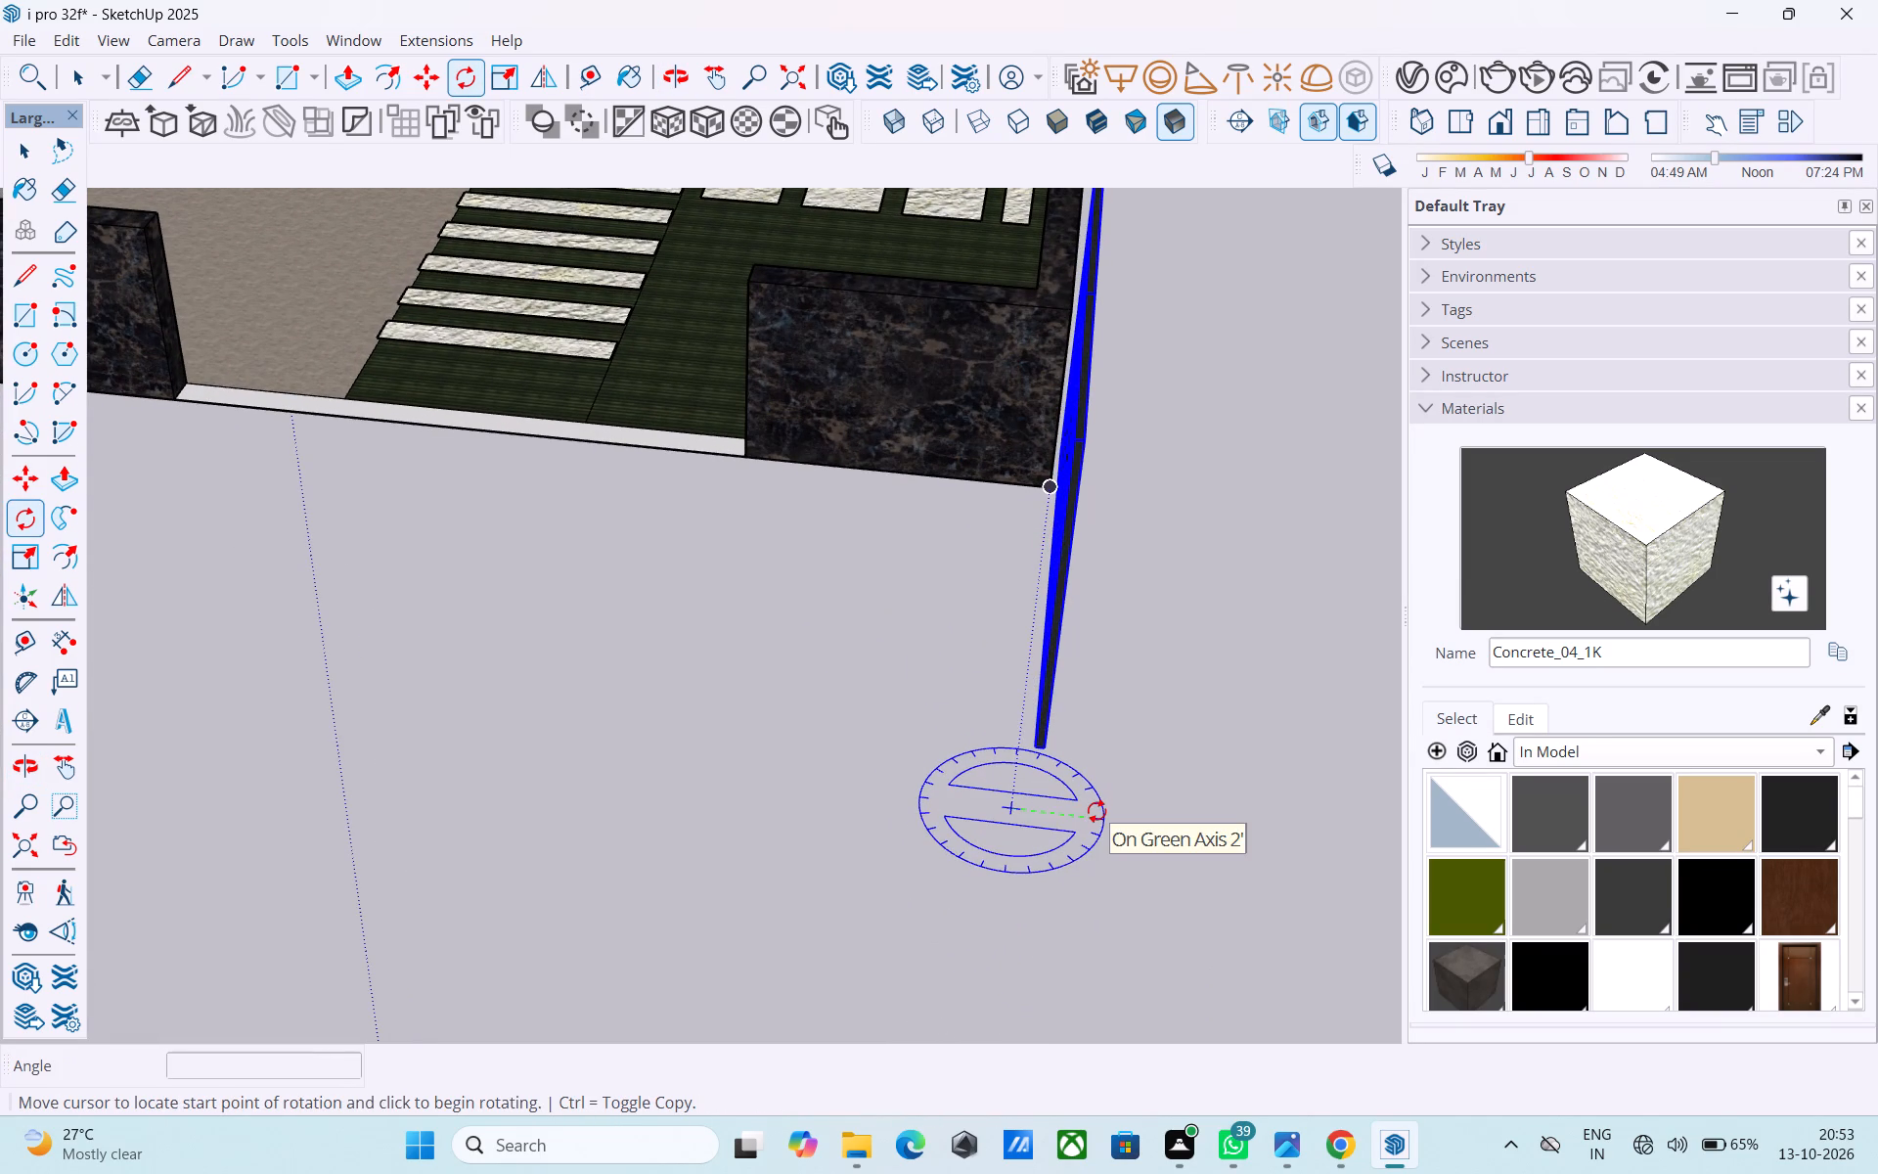
left_click(1096, 811)
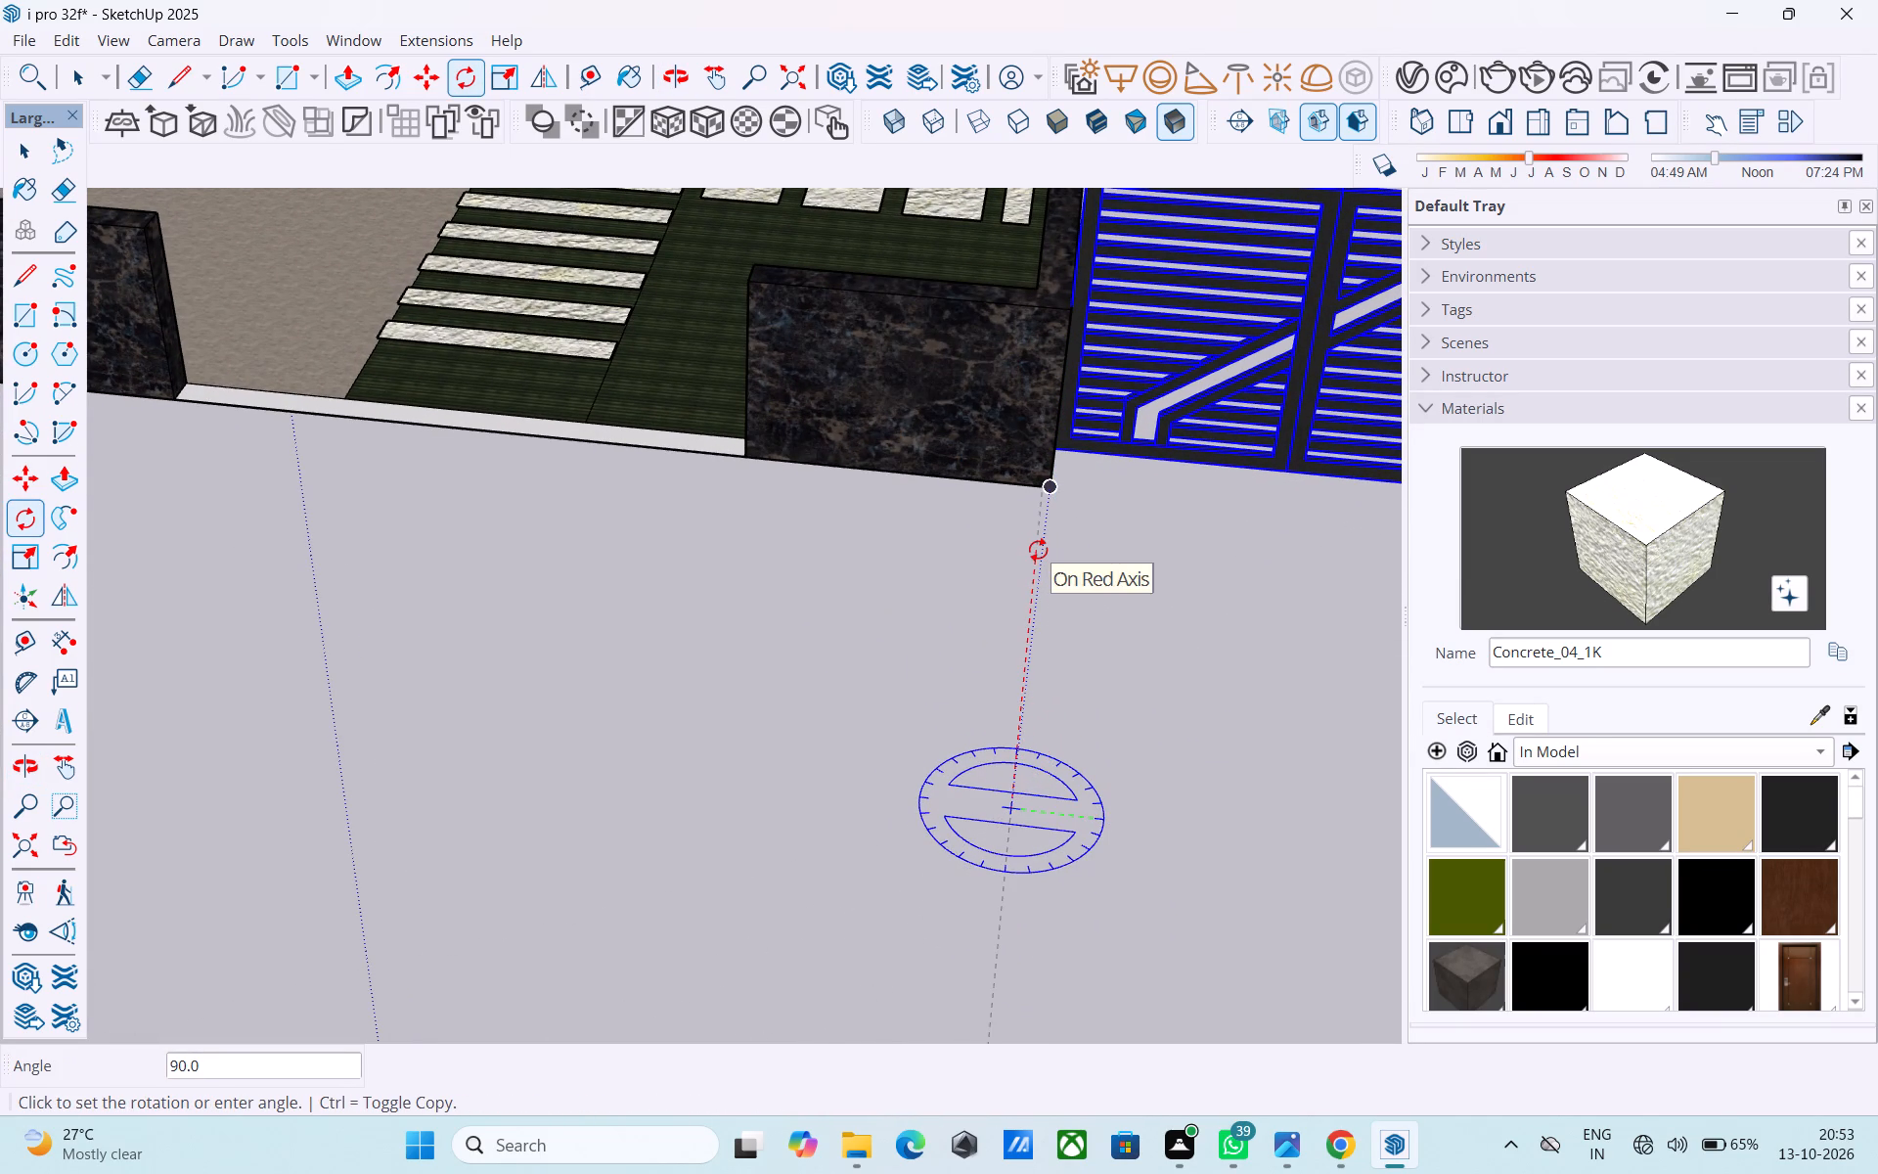
left_click(1038, 550)
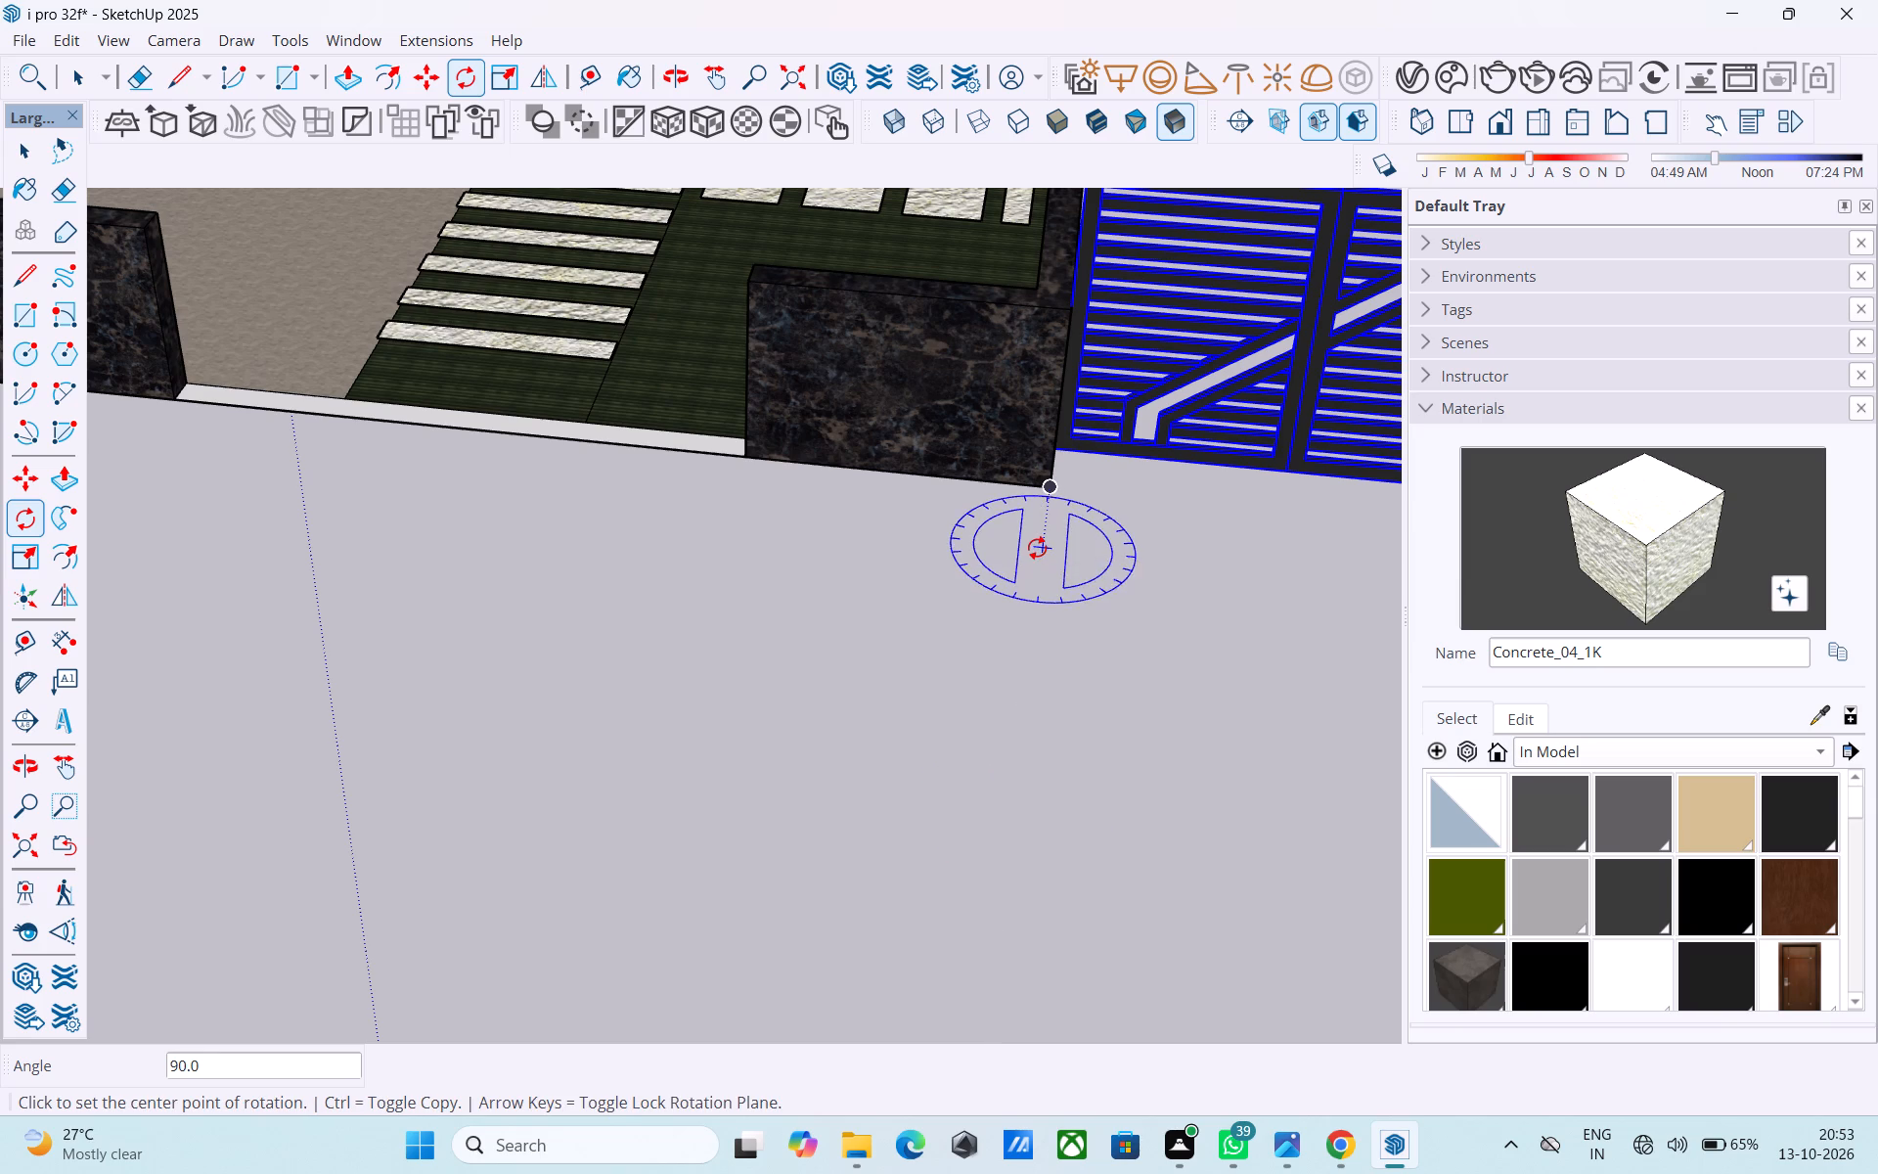
Move the gate by its bottom corner to the bottom front corner of the driveway-side wall at the opening.
key("m")
scroll(1056, 519, "up", 7)
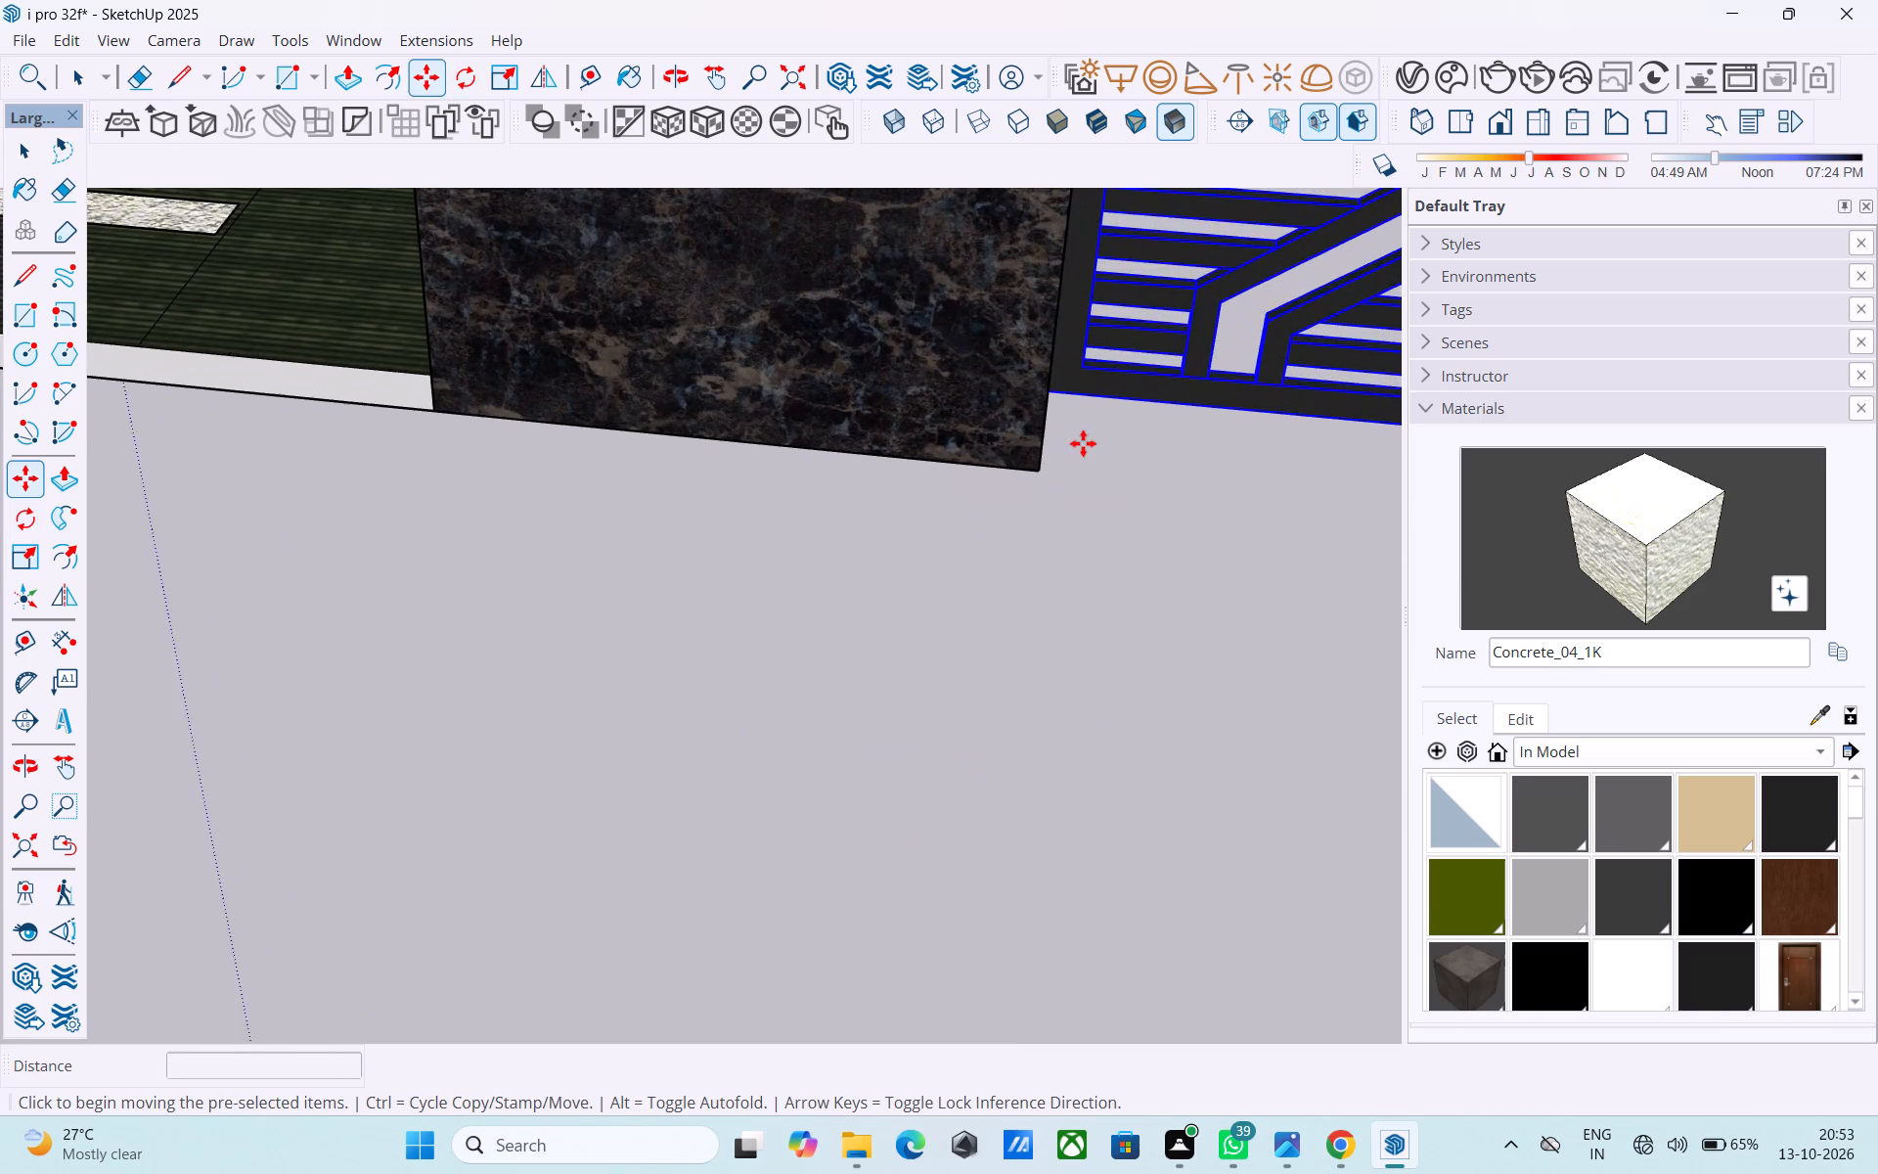
middle_click_drag(1078, 441, 984, 406)
left_click(1053, 409)
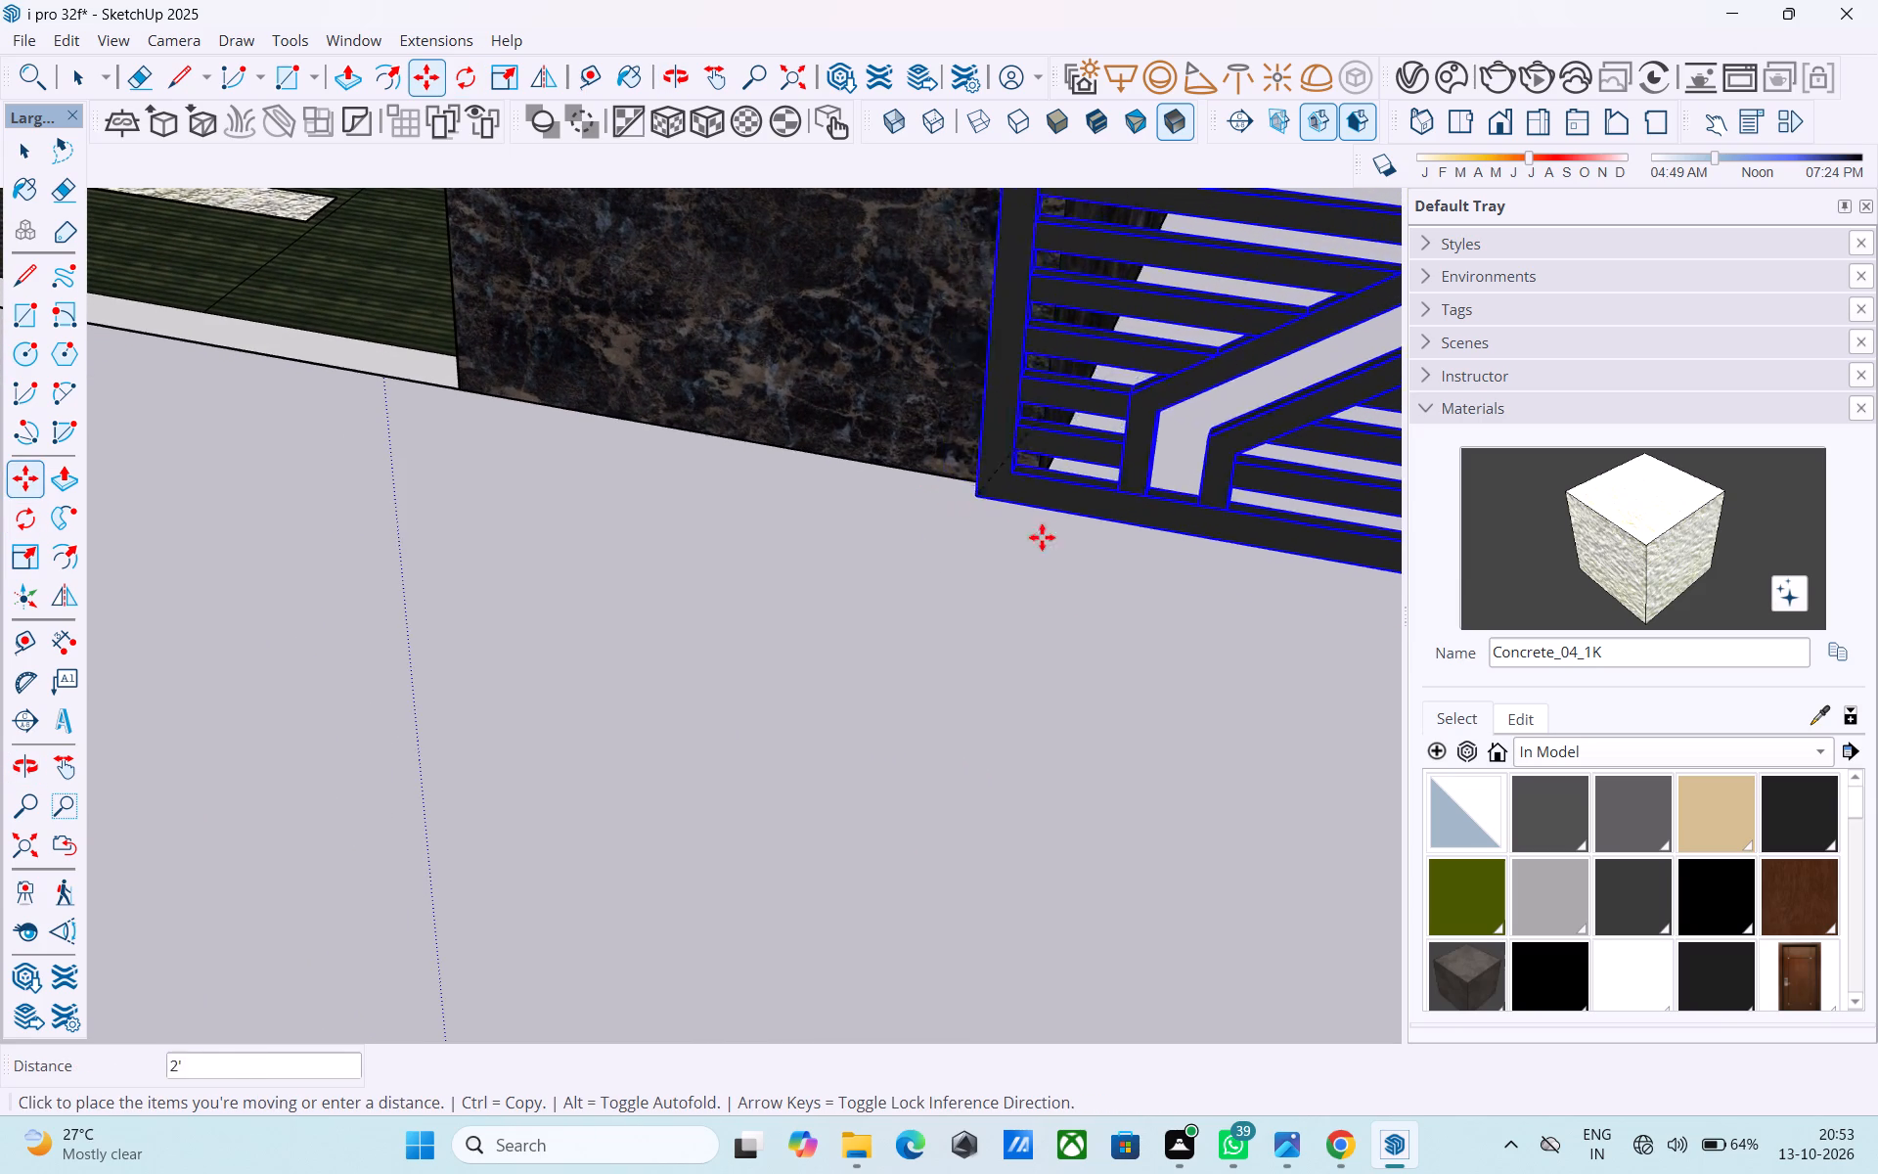
scroll(1069, 554, "down", 10)
middle_click_drag(525, 577, 983, 599, "shift")
scroll(815, 447, "up", 10)
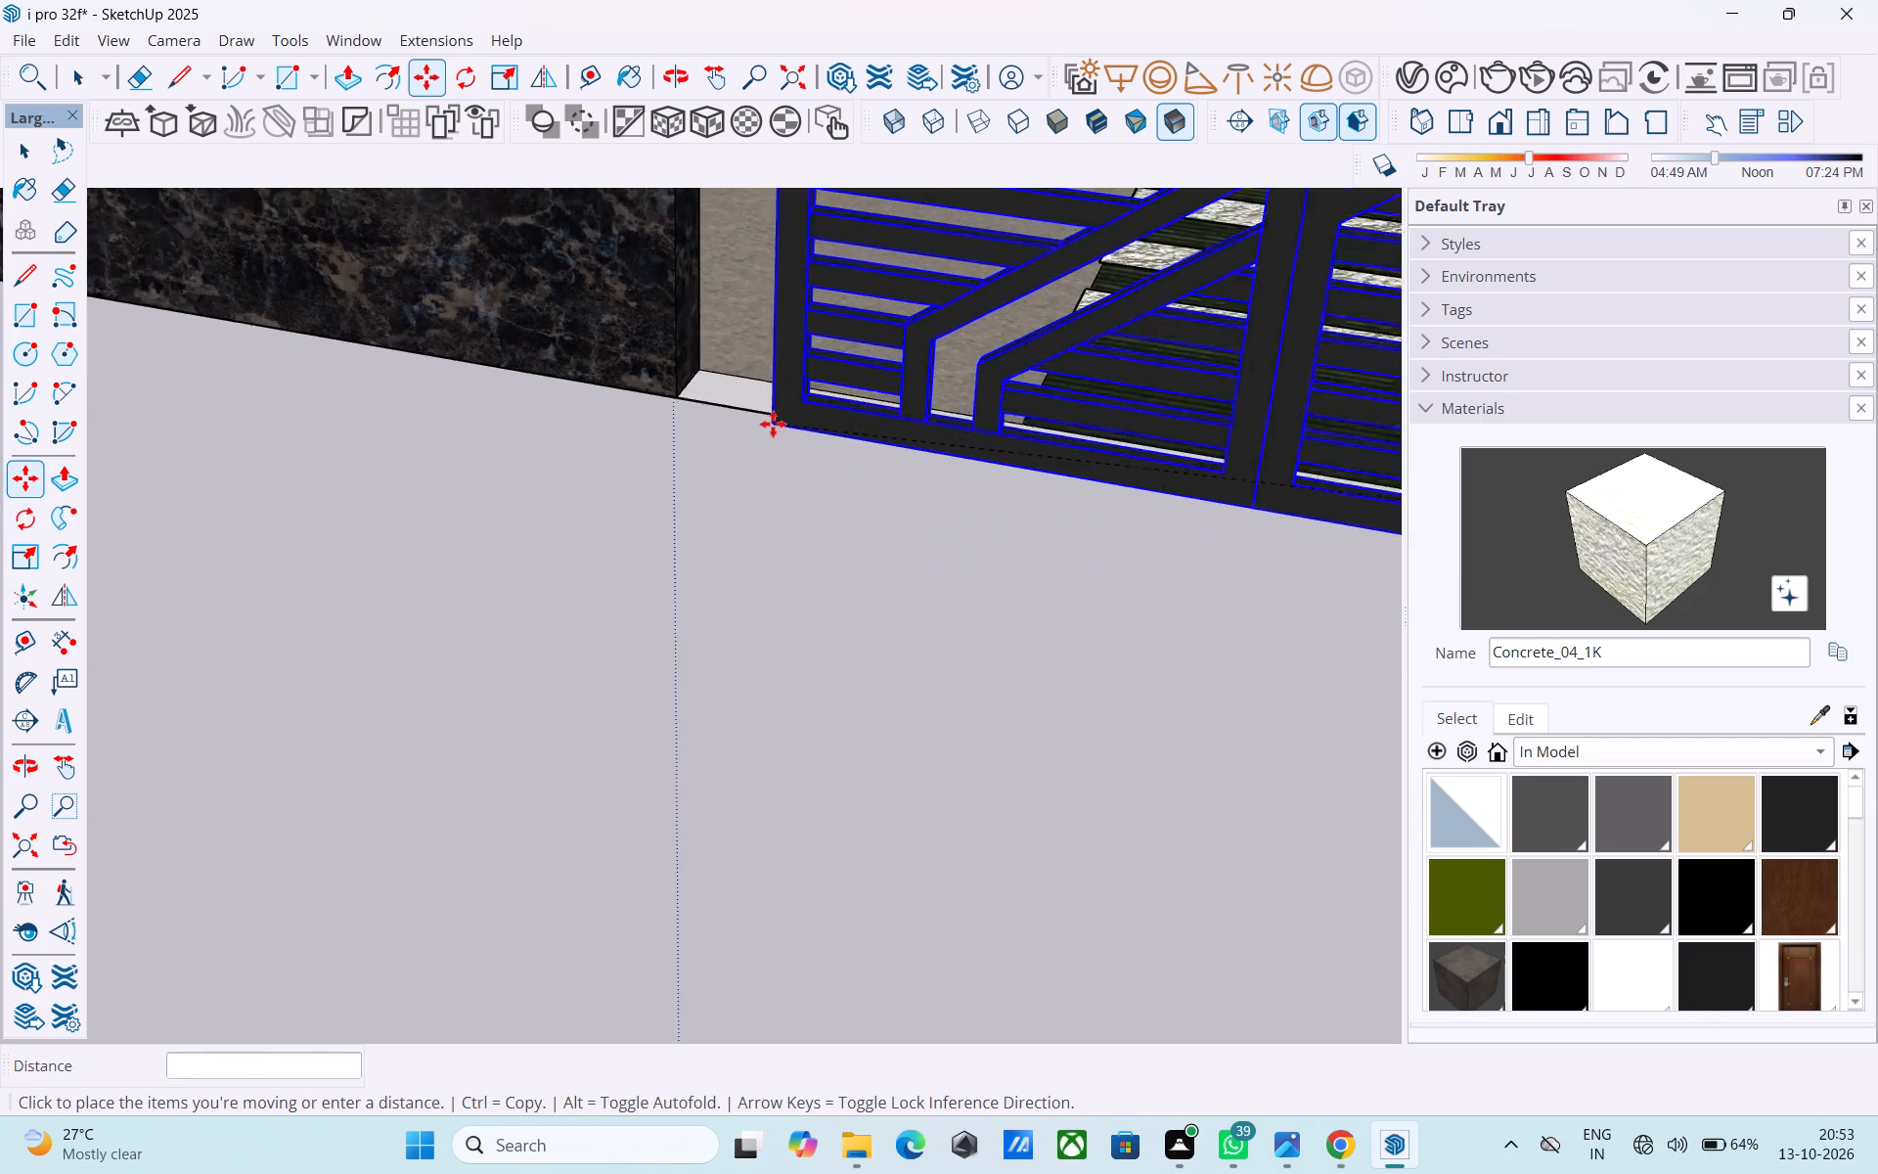
scroll(773, 424, "up", 1)
middle_click_drag(658, 383, 1169, 454)
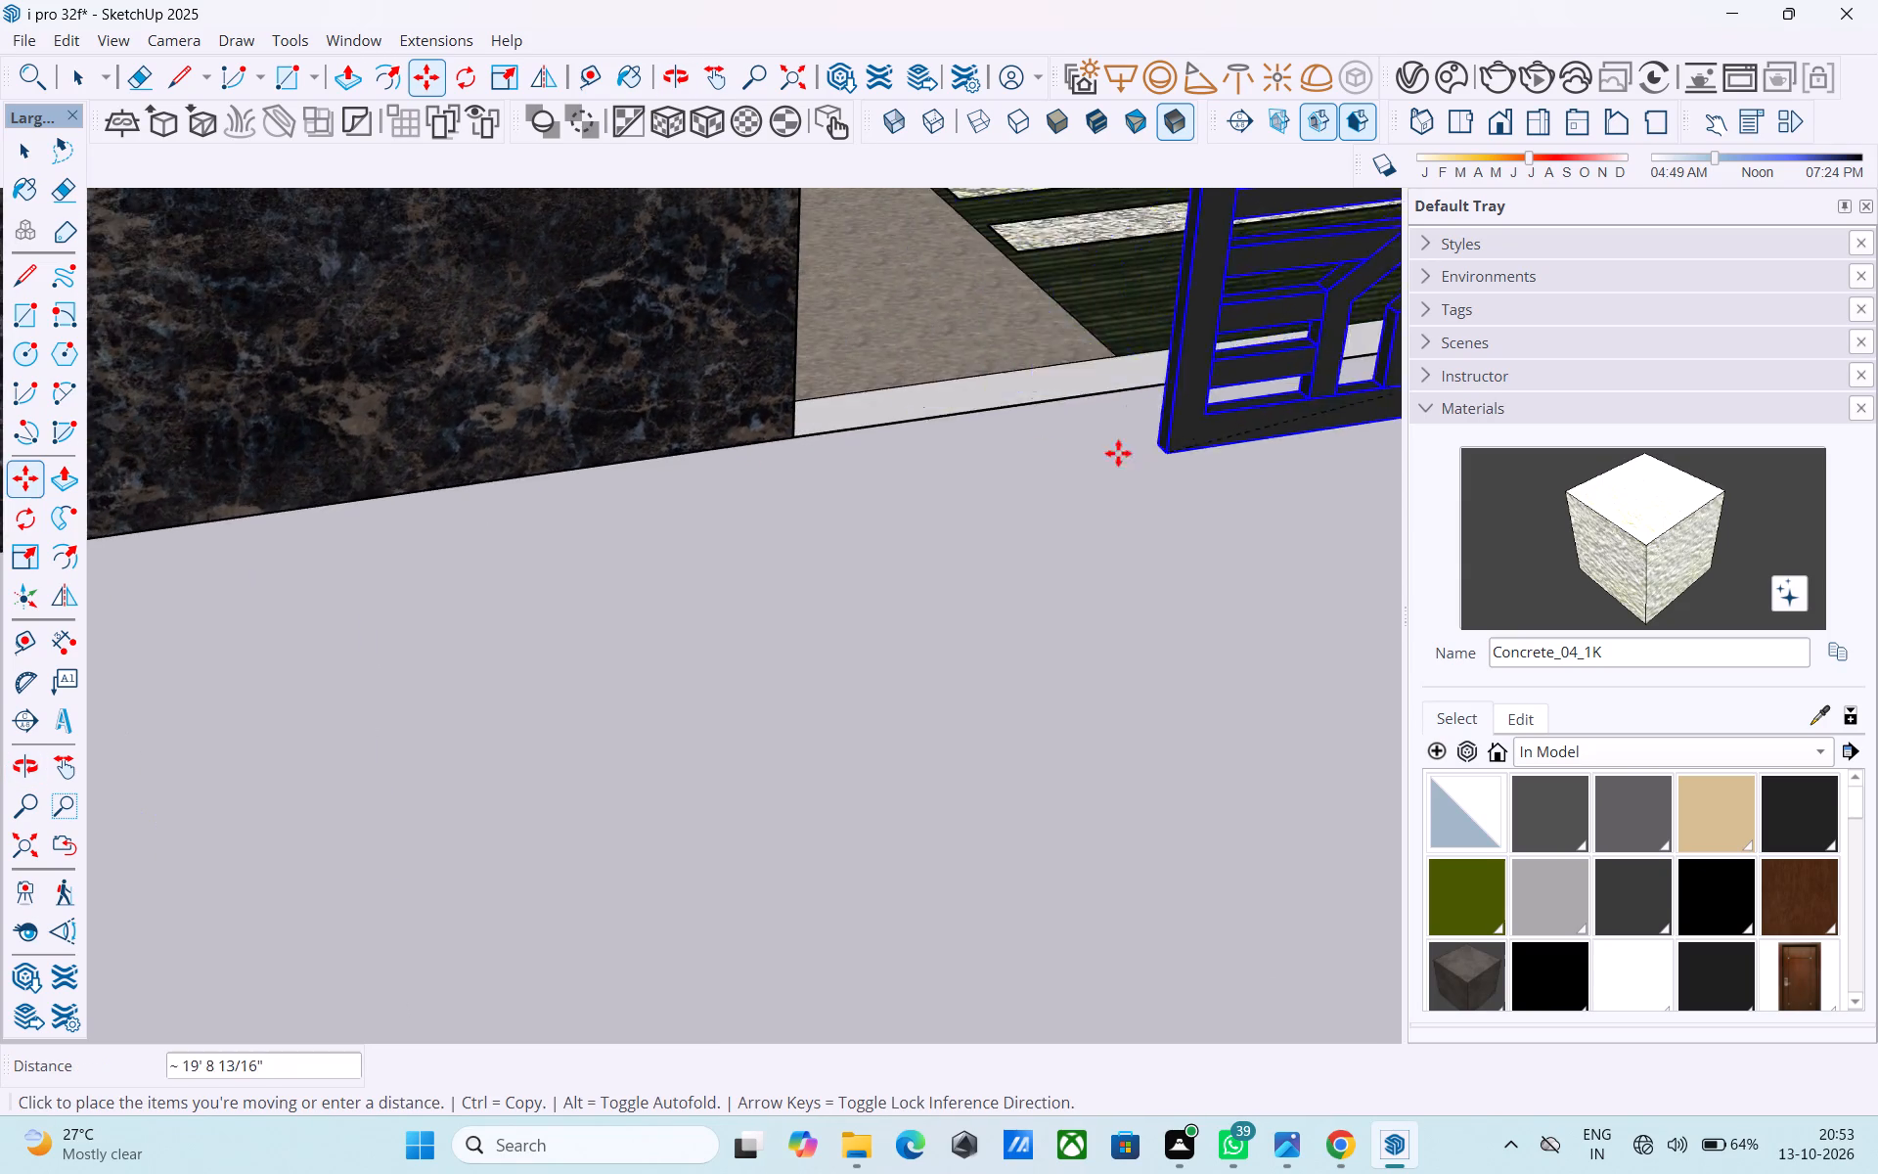
scroll(836, 423, "up", 14)
scroll(731, 474, "up", 17)
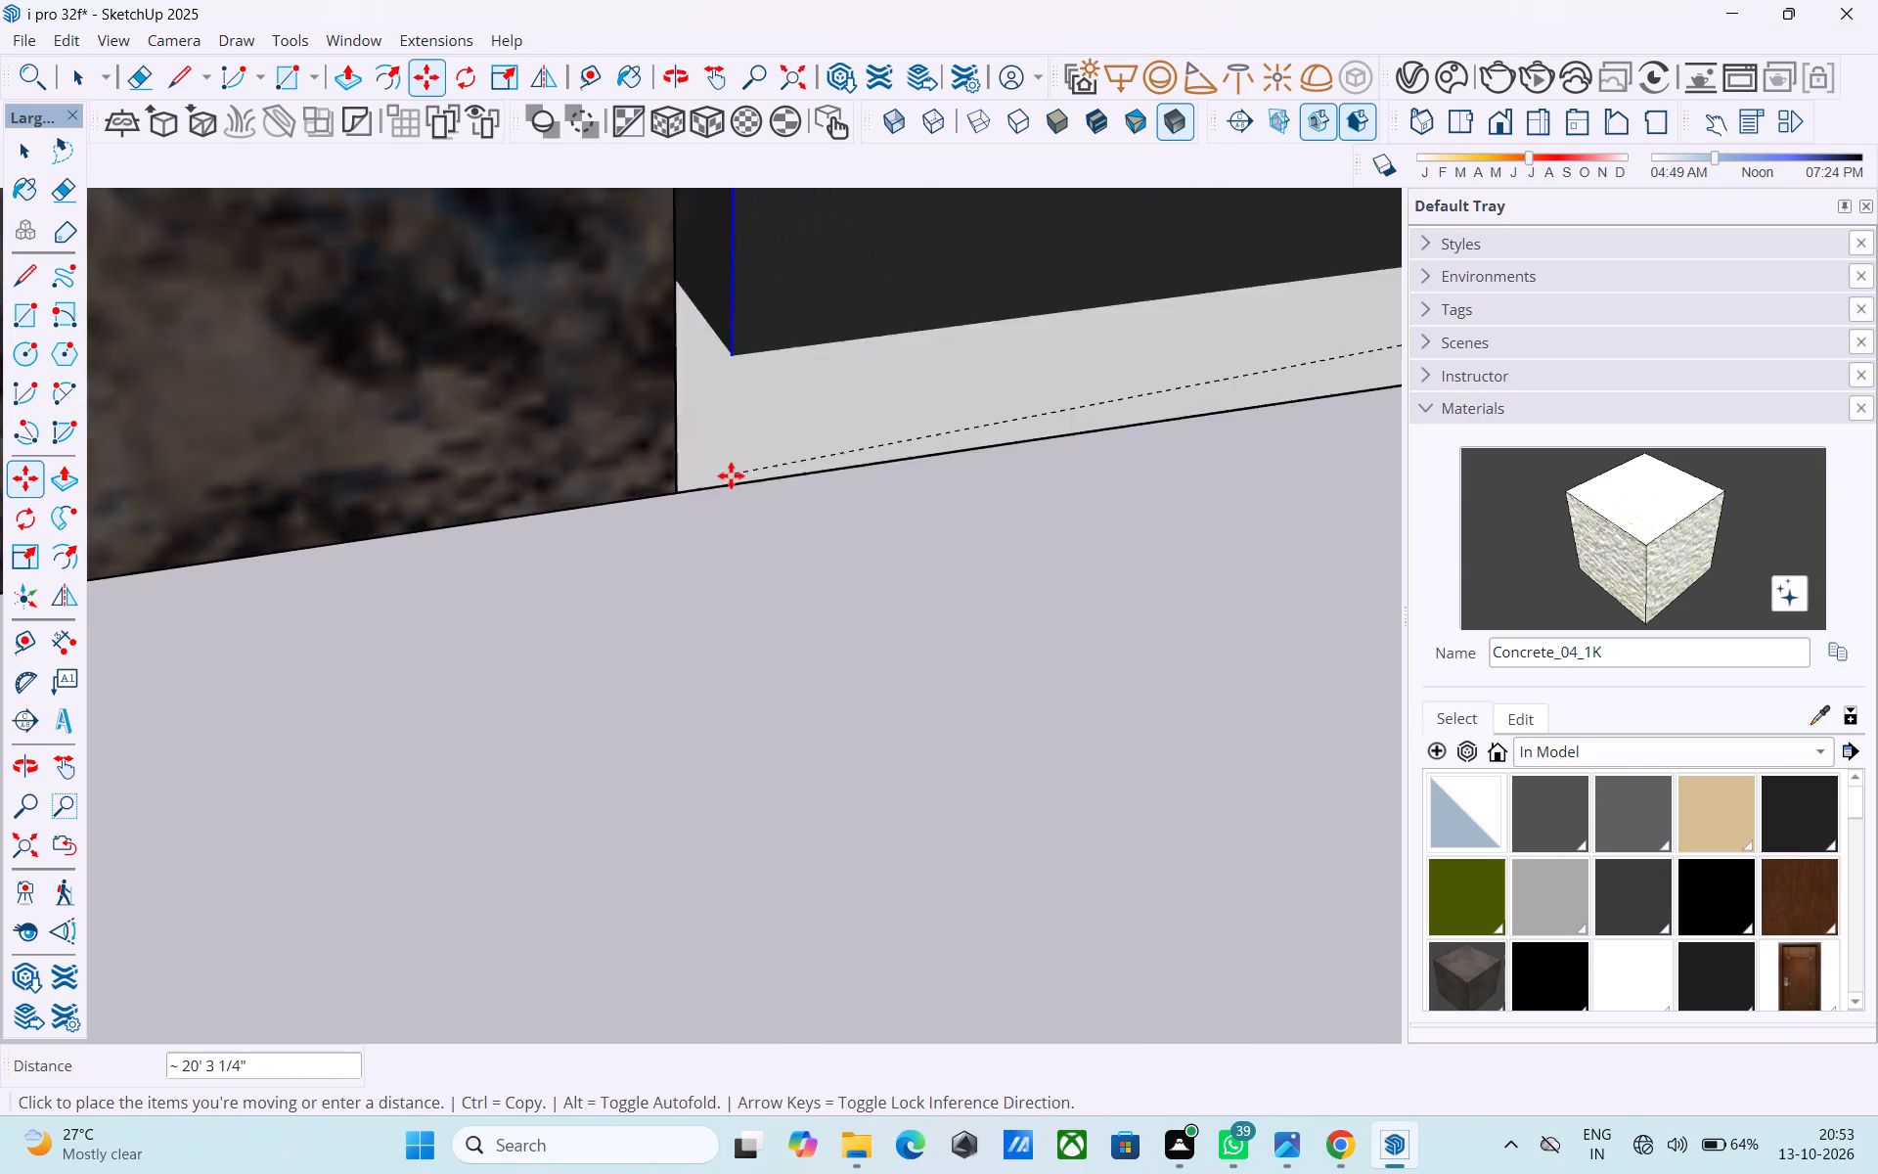
scroll(731, 475, "up", 6)
left_click(613, 516)
Scale the gate's width by about 1.37 so it spans the opening to the garden-side wall end.
scroll(492, 587, "down", 7)
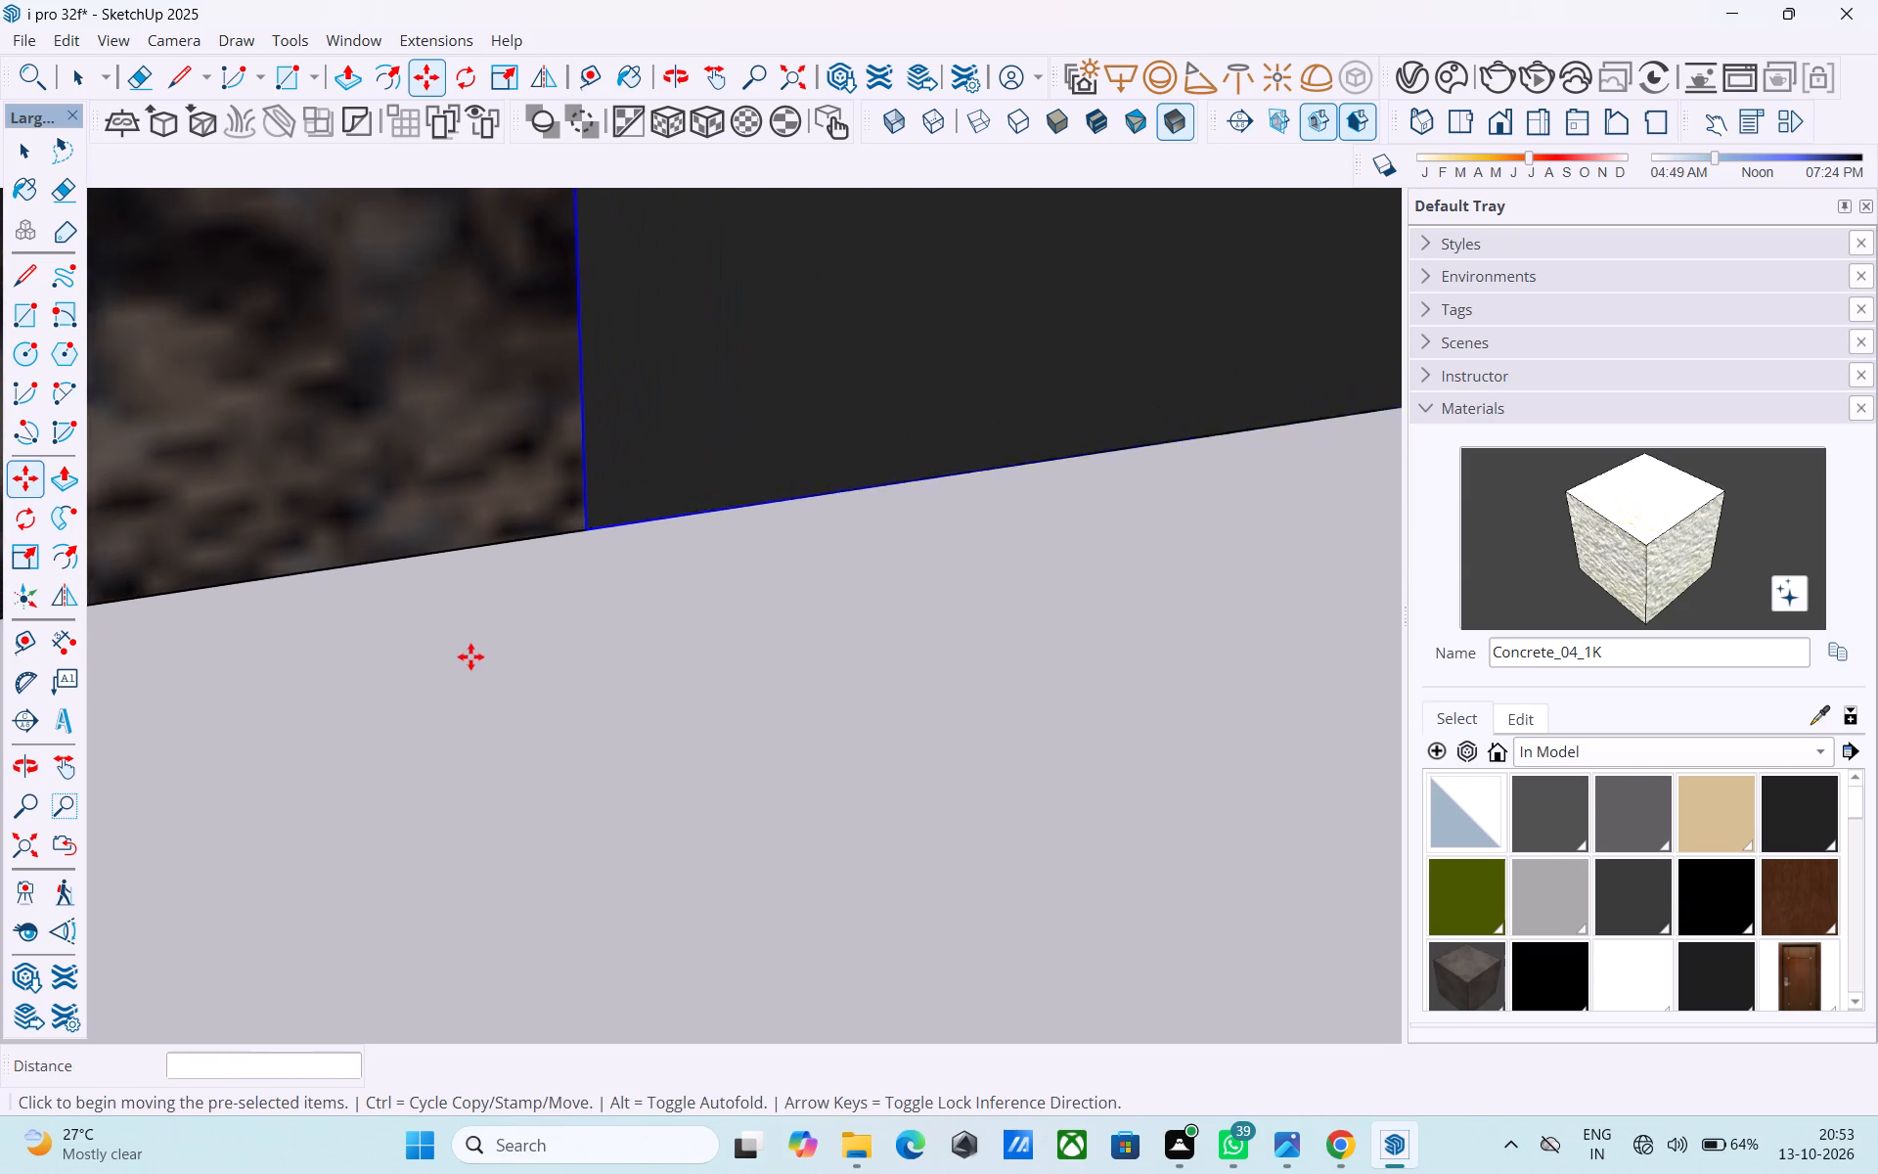
scroll(470, 656, "down", 20)
scroll(470, 656, "down", 20)
scroll(470, 656, "down", 1)
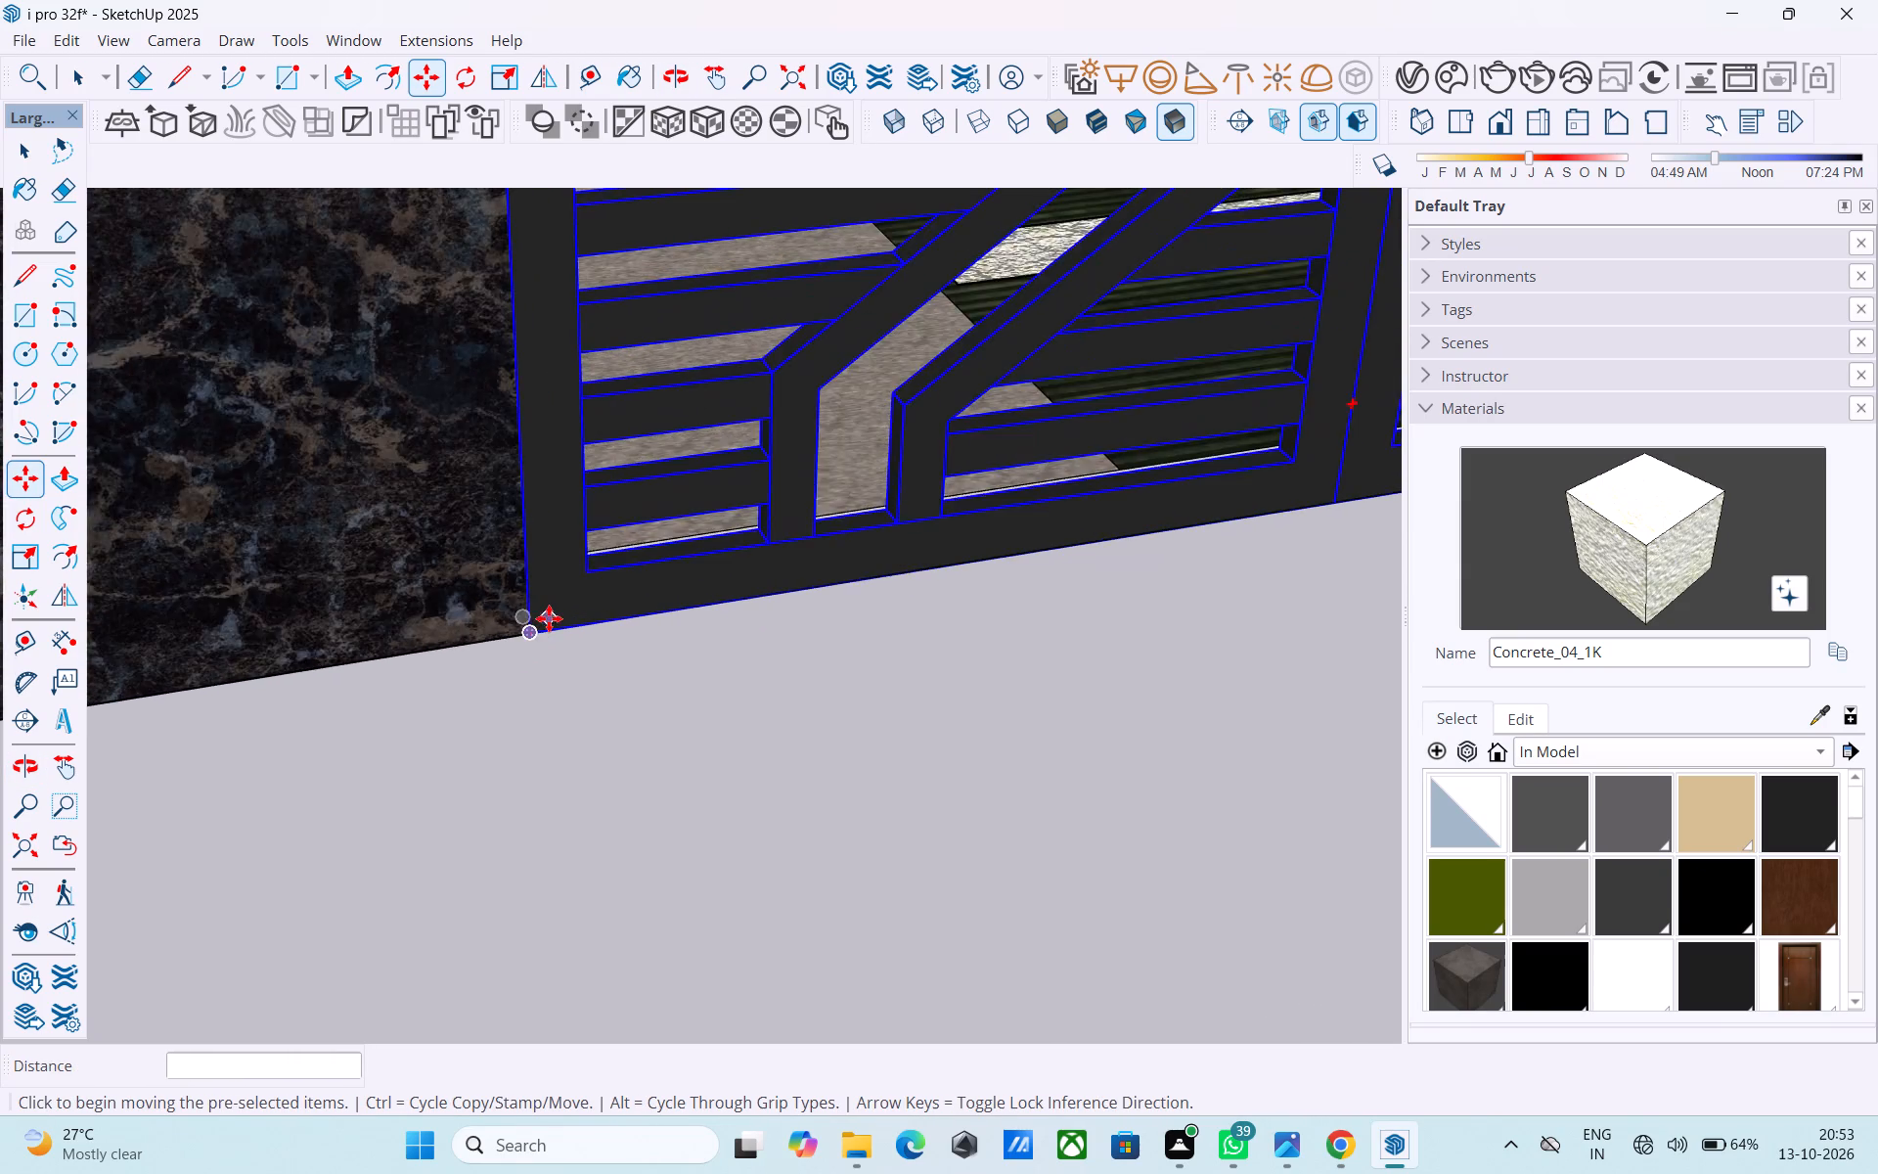
scroll(549, 618, "down", 15)
middle_click_drag(1008, 502, 563, 501)
scroll(669, 495, "up", 7)
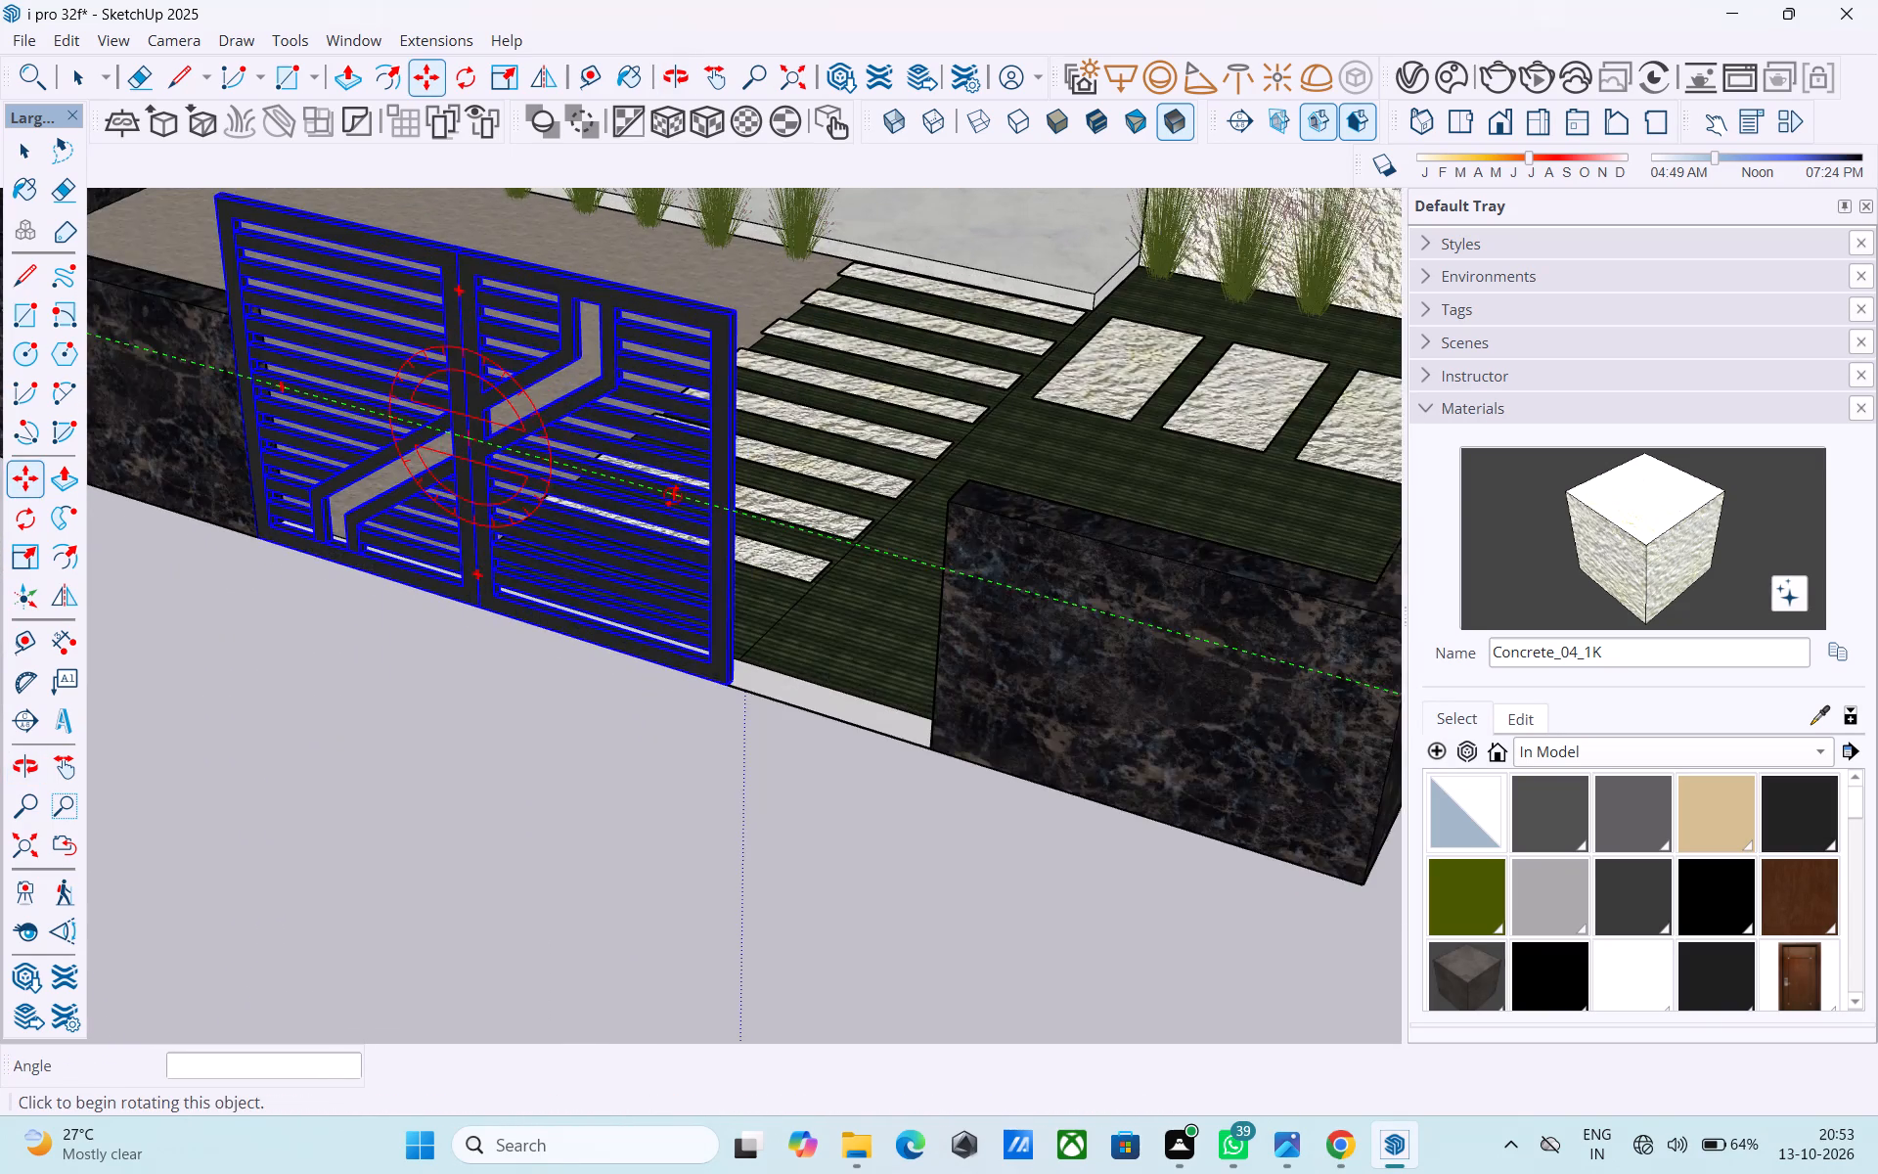
key("s")
scroll(696, 494, "up", 4)
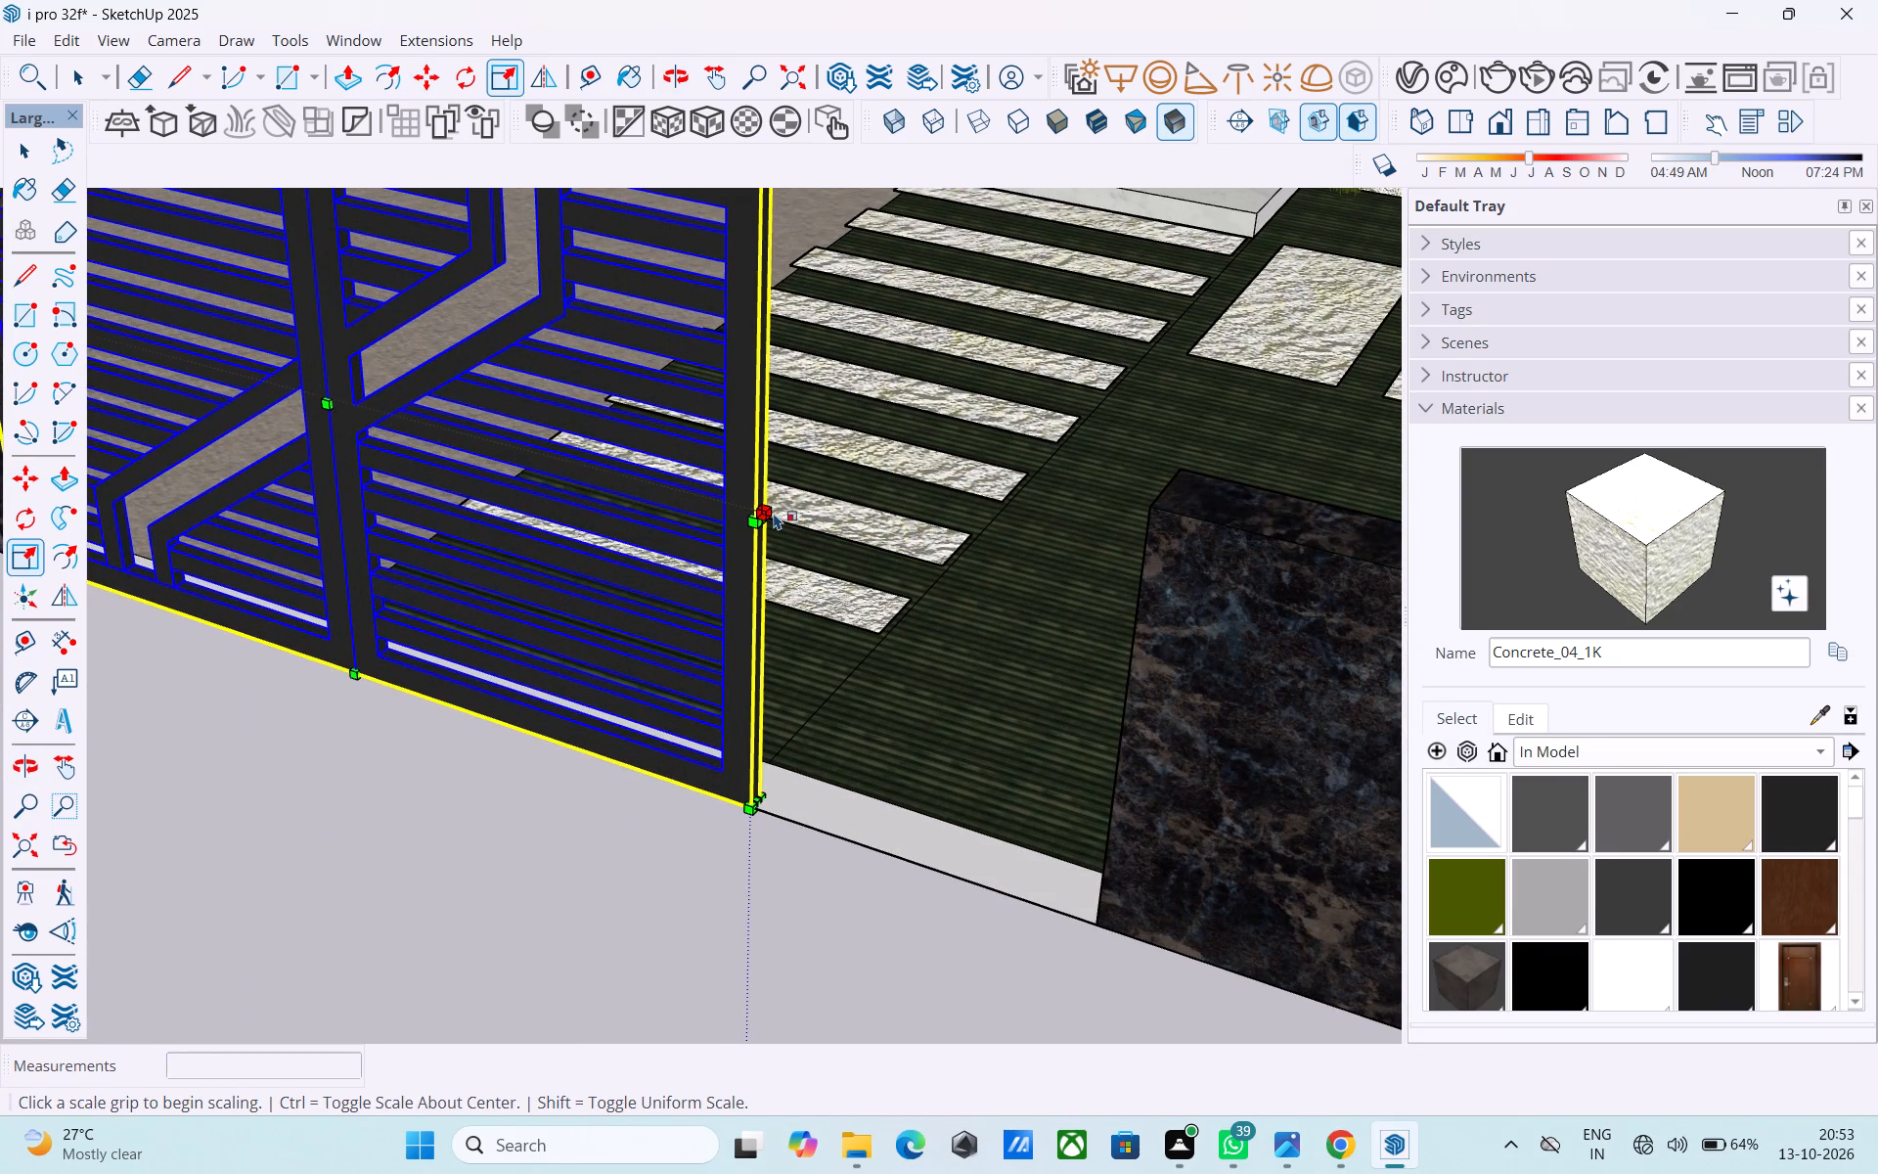
scroll(772, 520, "up", 6)
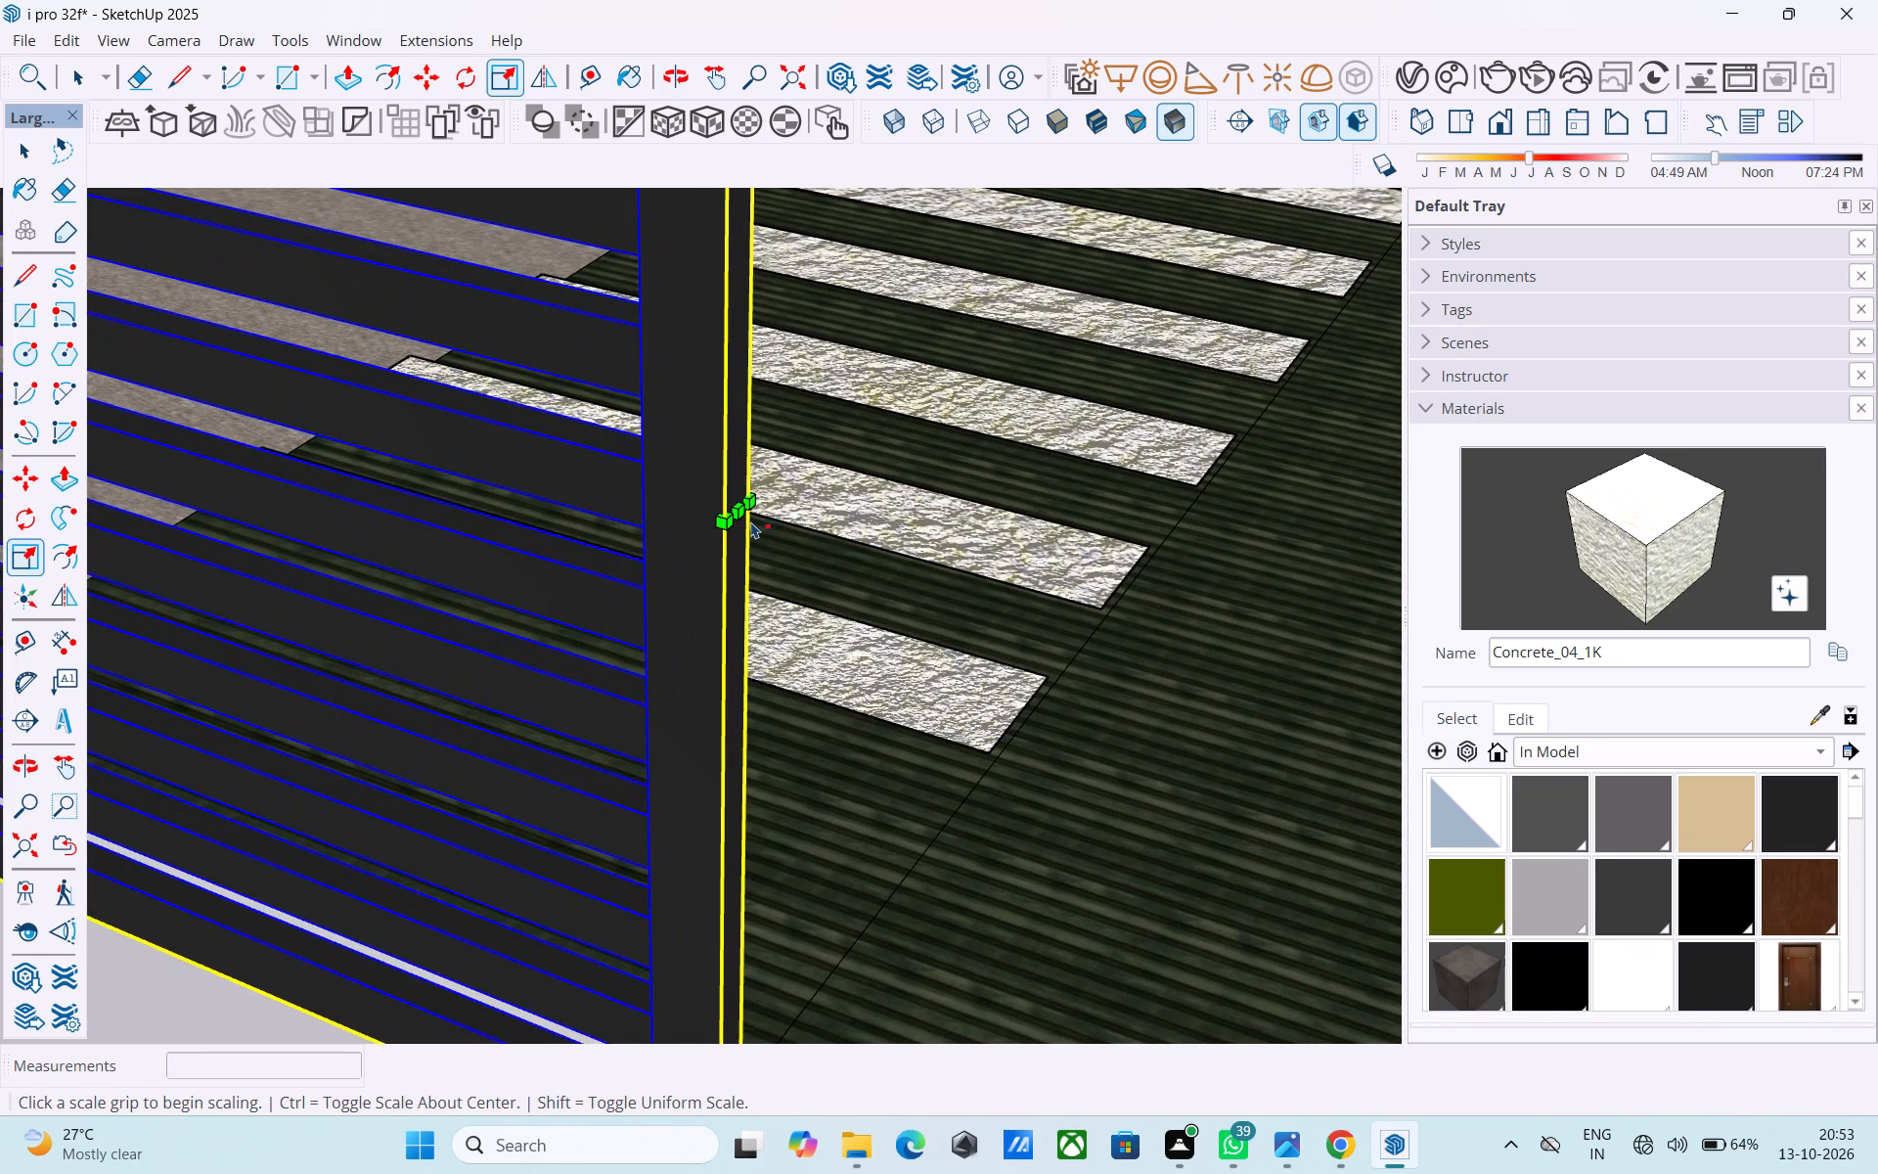
left_click(742, 516)
scroll(745, 511, "down", 10)
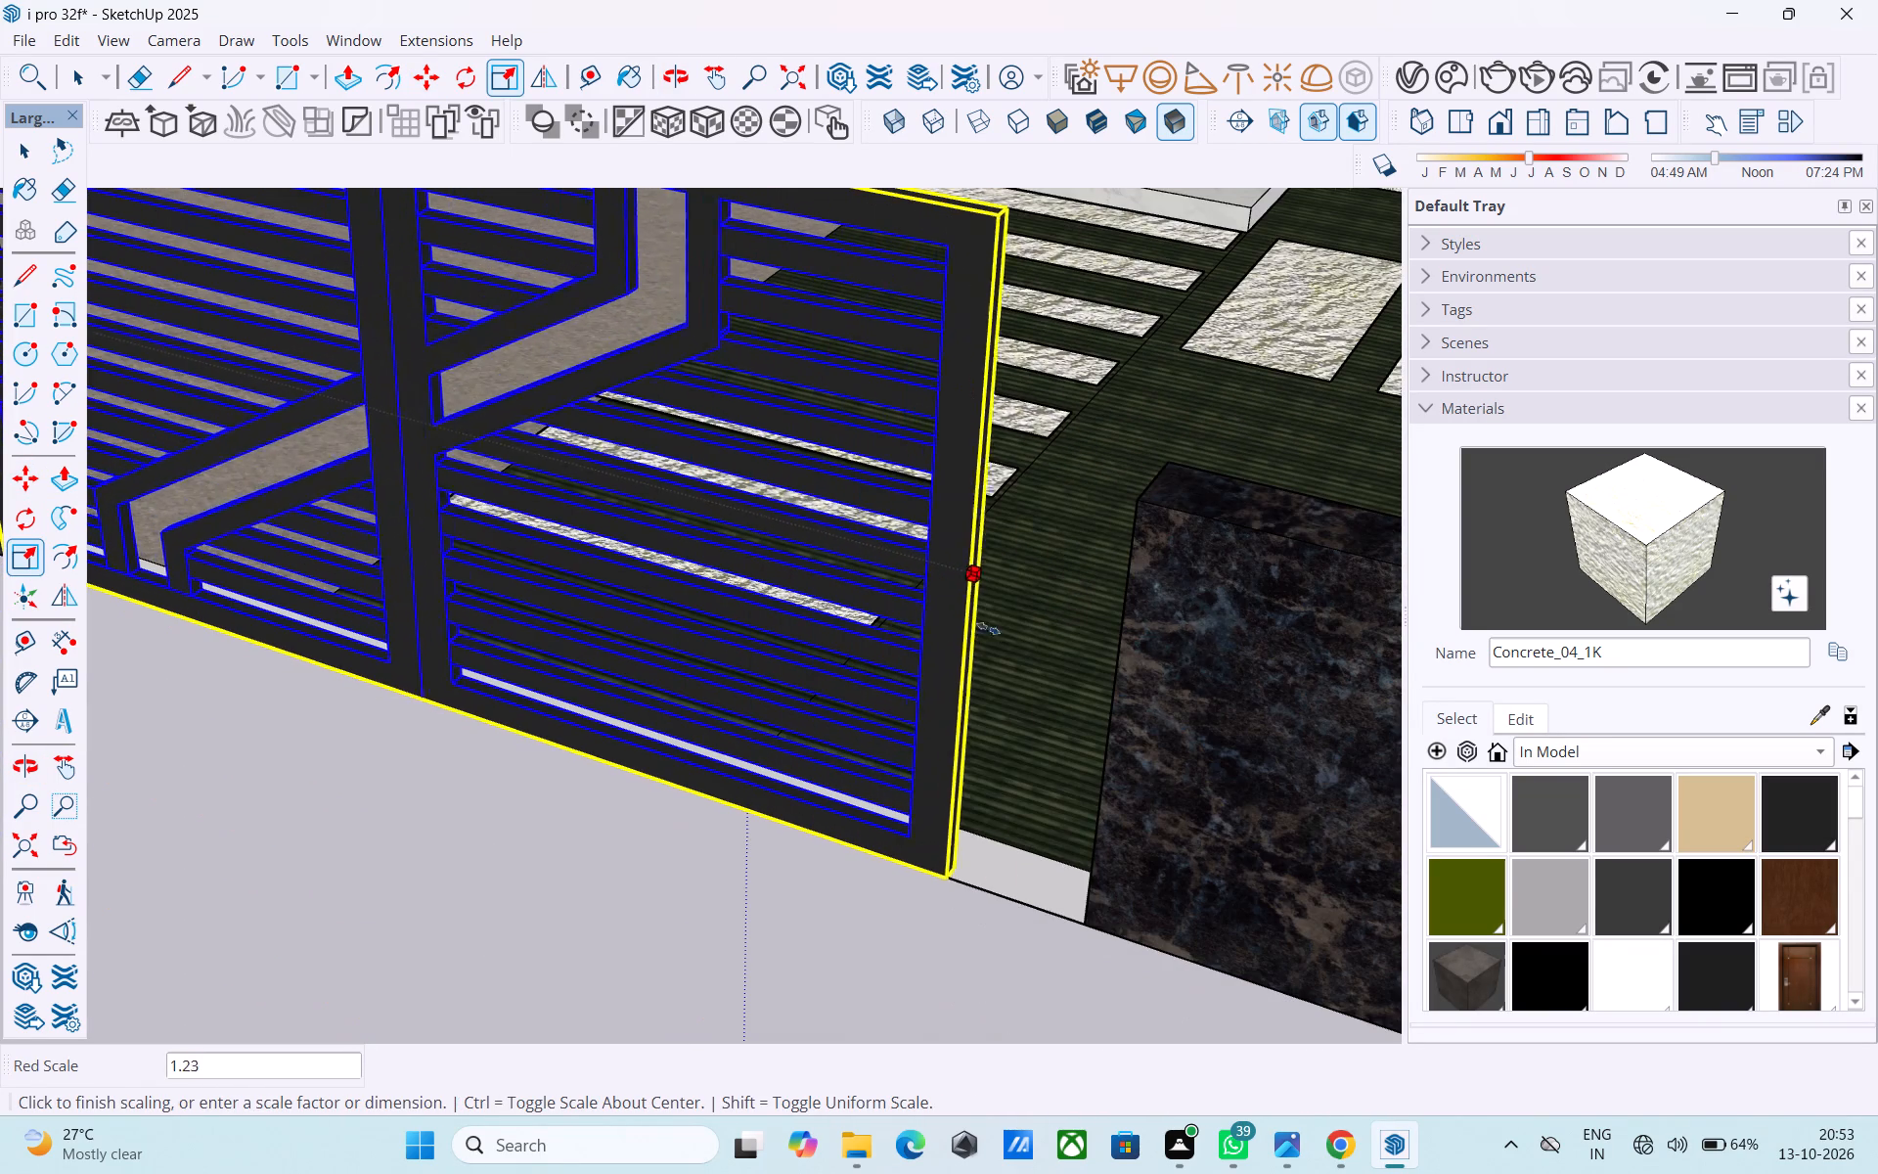
left_click(1130, 598)
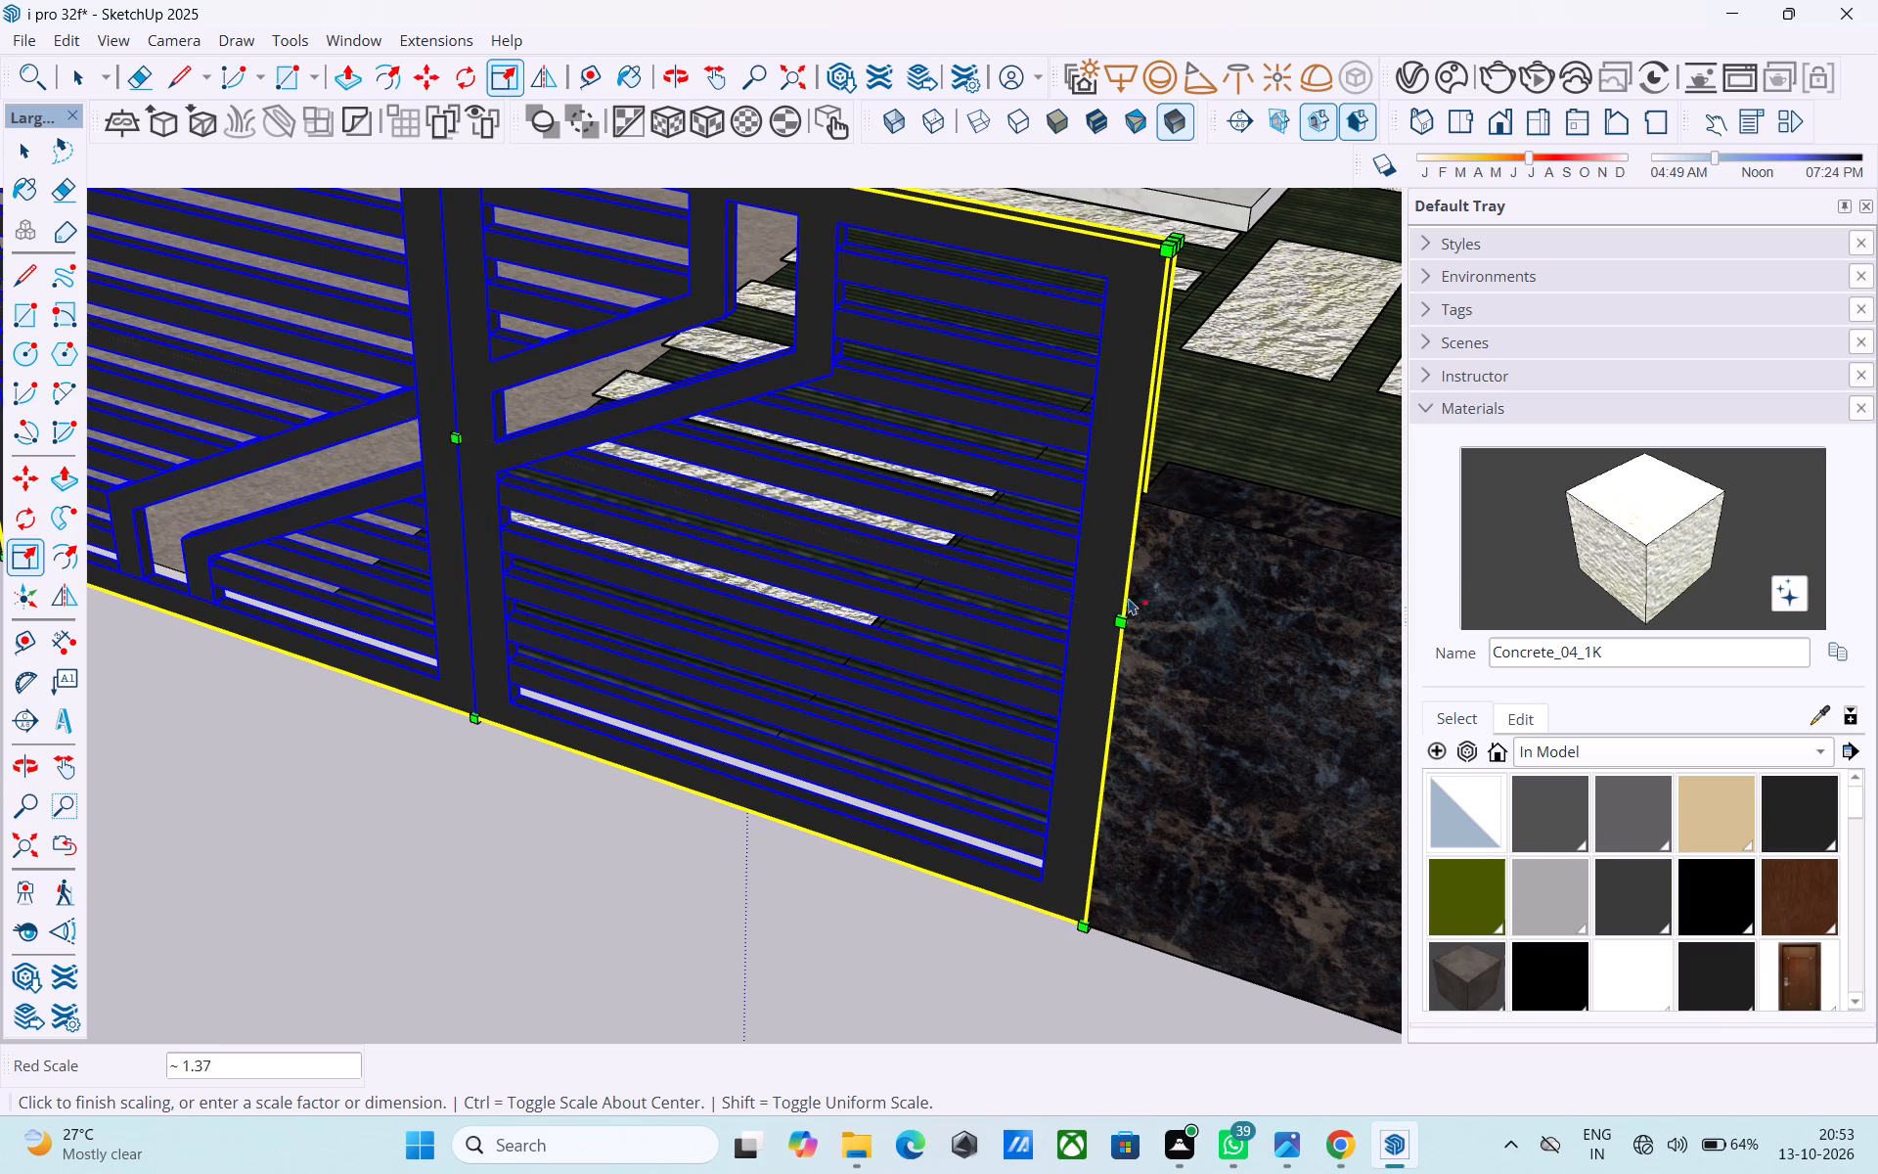
Scale the gate's height down to 0.81 from its top edge.
middle_click_drag(471, 715, 706, 715)
scroll(710, 715, "down", 5)
middle_click_drag(805, 492, 781, 719)
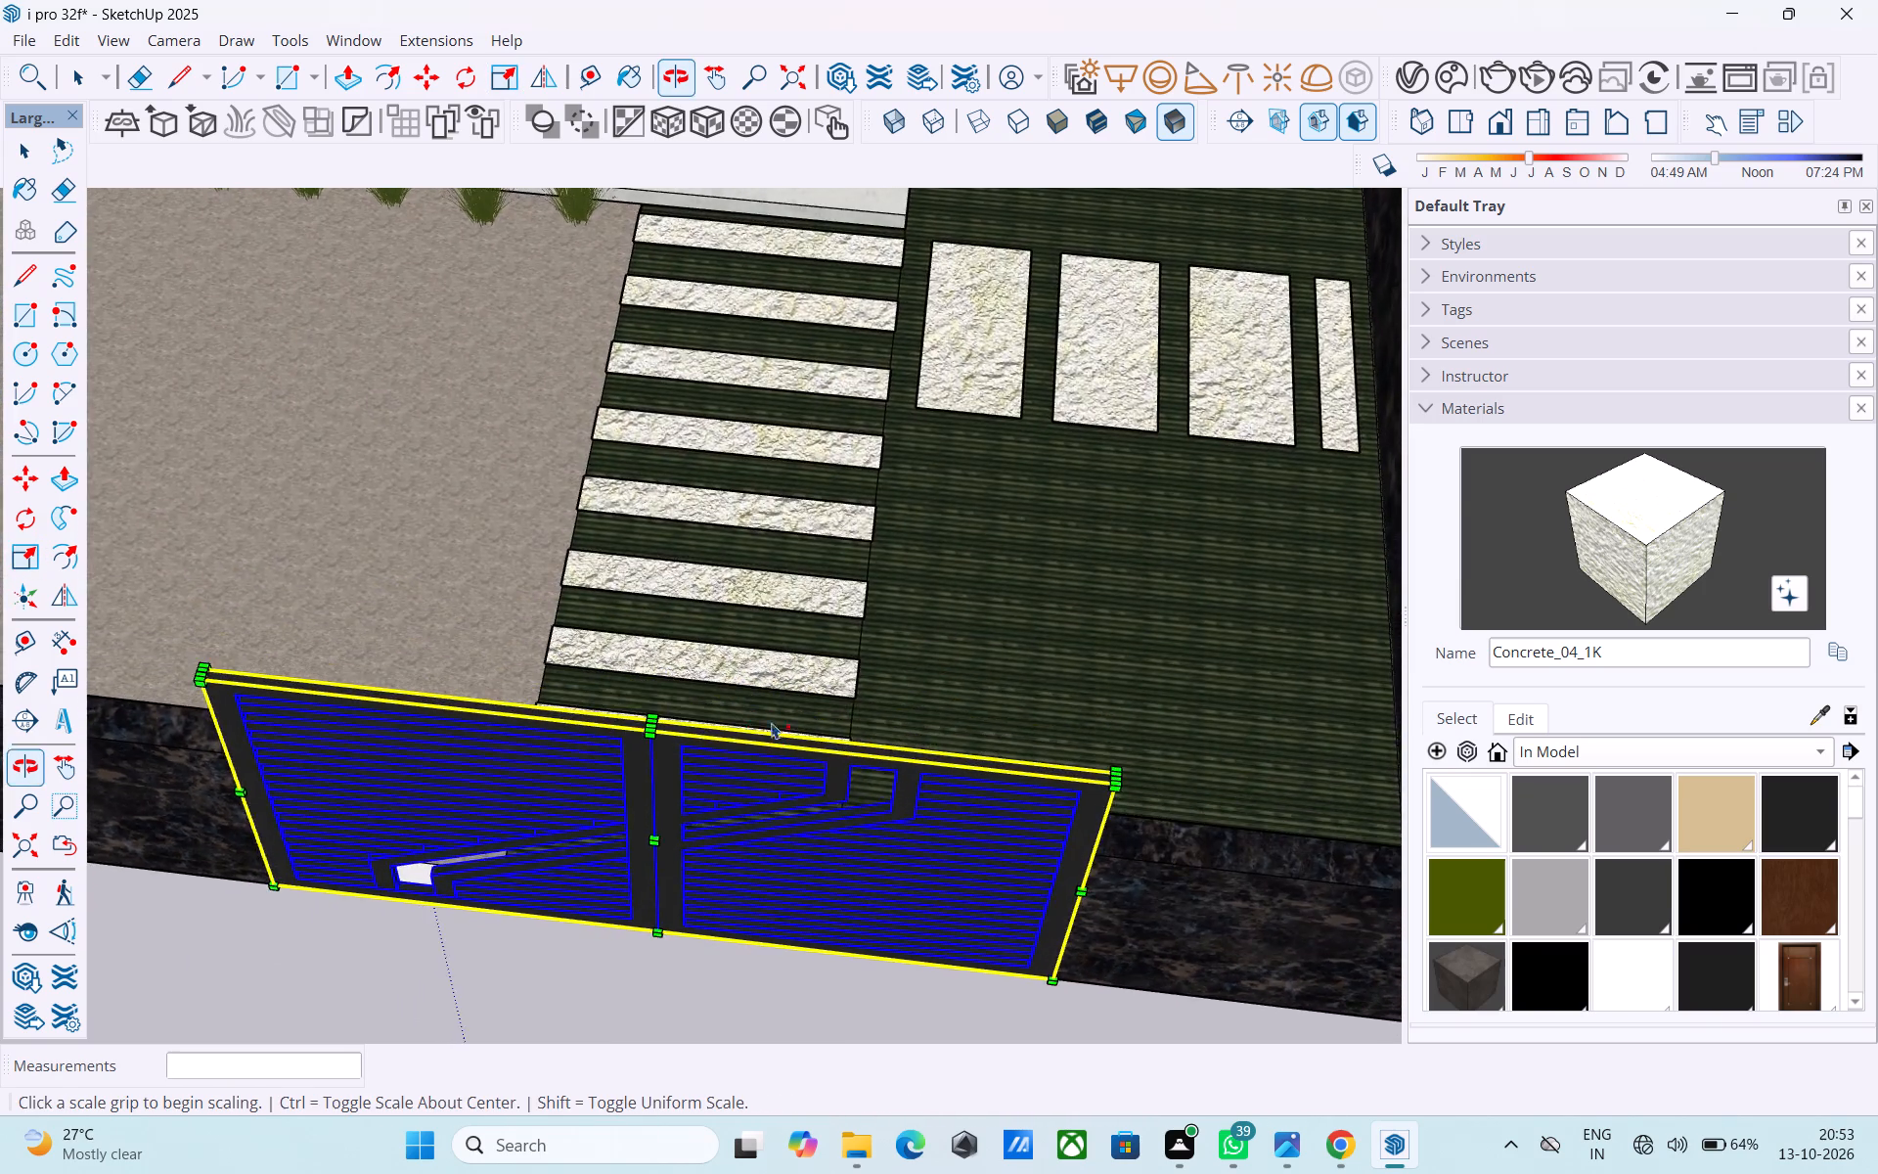
scroll(633, 723, "up", 5)
left_click_drag(663, 724, 687, 800)
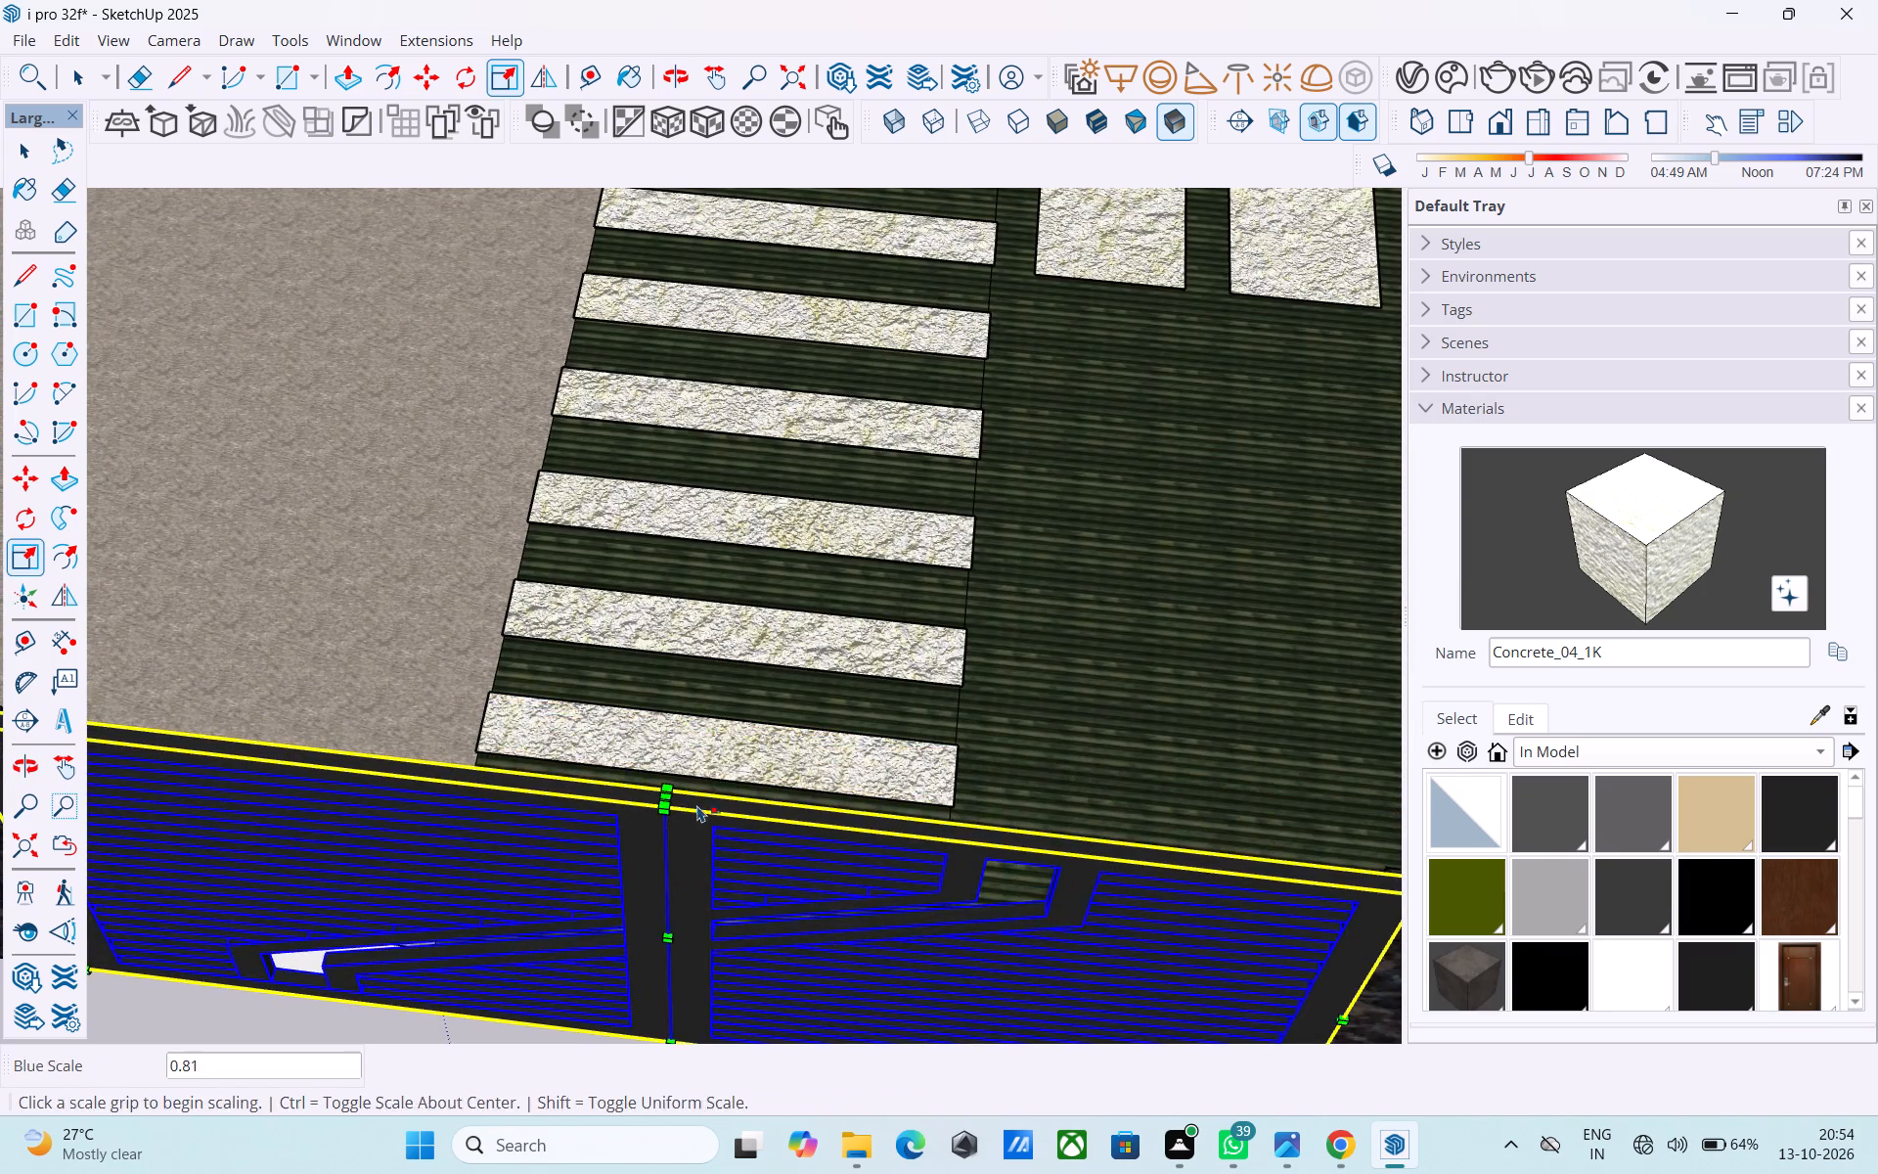
middle_click_drag(697, 805, 617, 615)
scroll(618, 609, "down", 5)
middle_click_drag(619, 609, 931, 579)
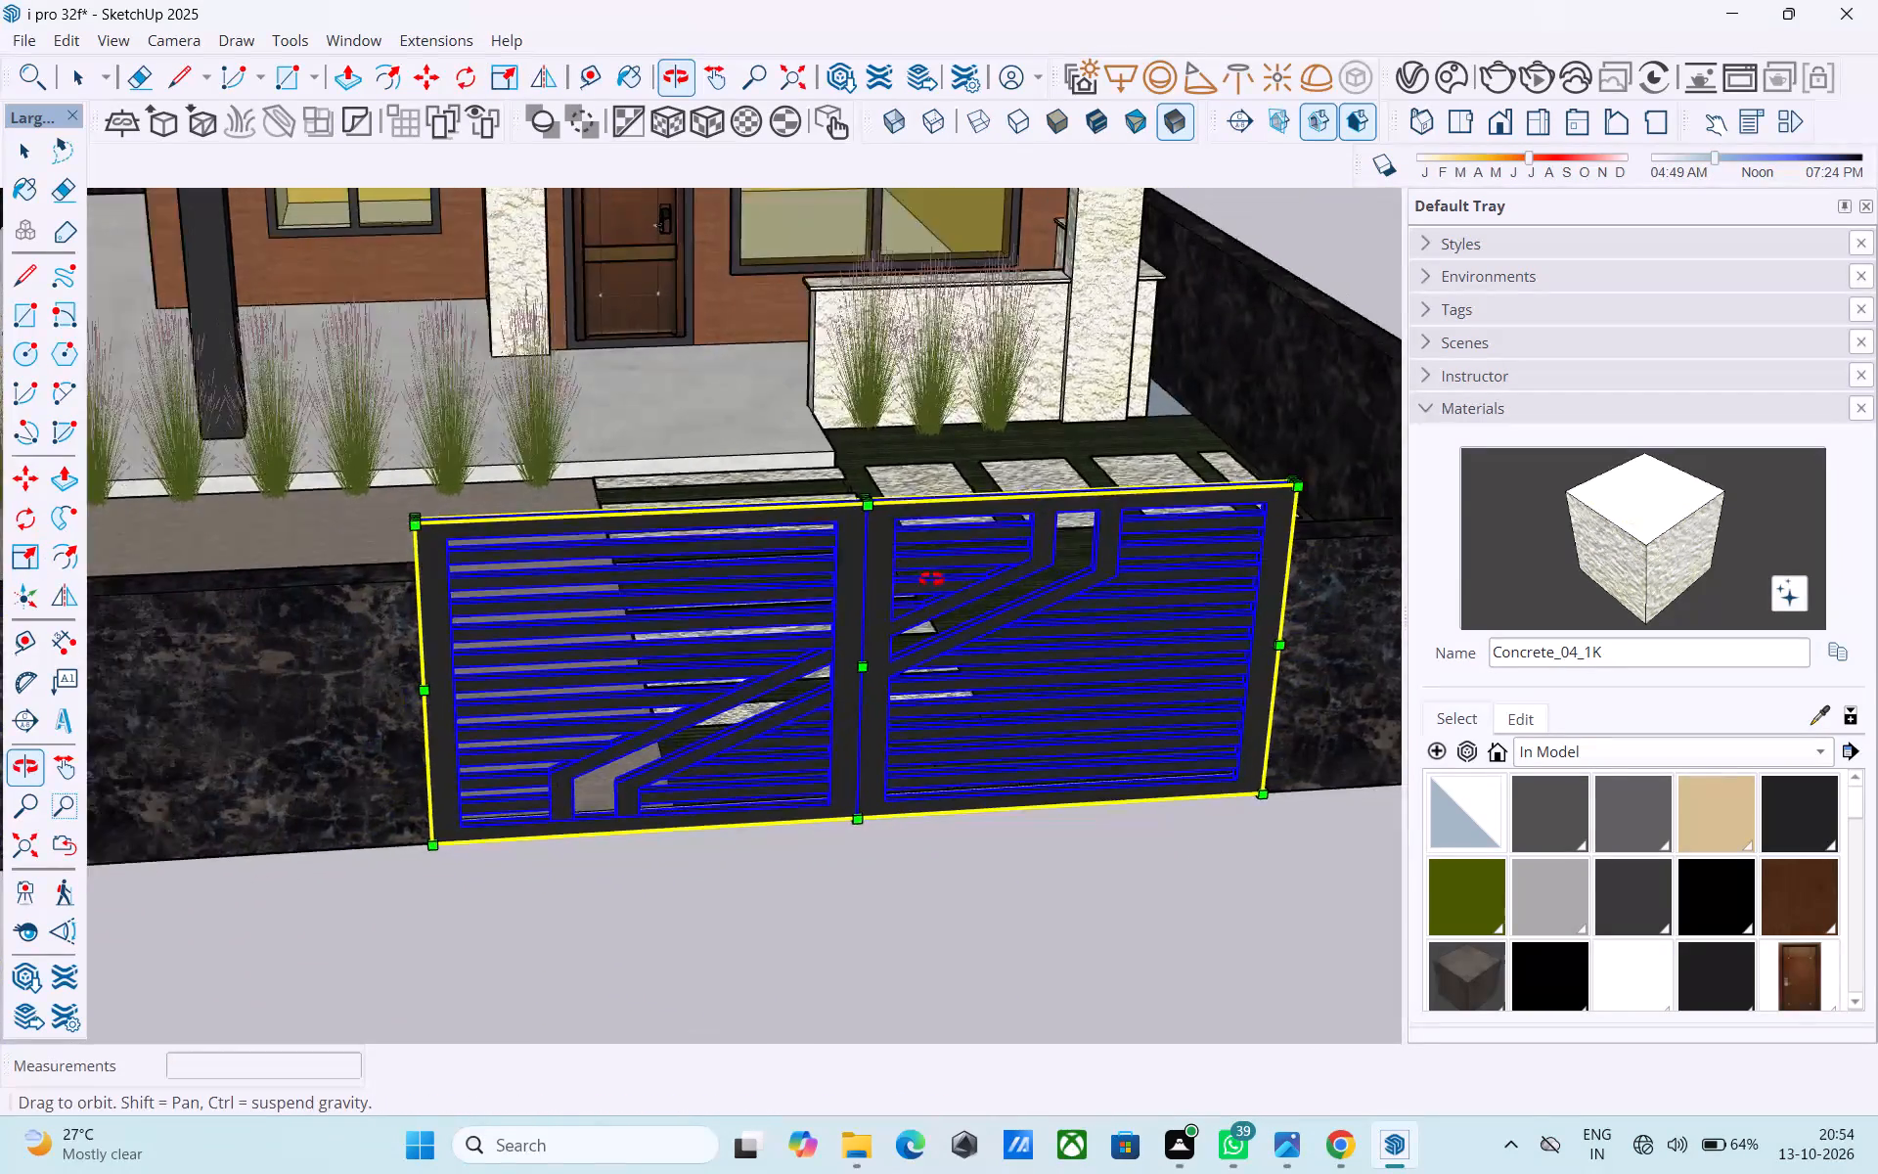
Save the model with the fitted entrance gate, leave the Scale tool and deselect the gate.
middle_click_drag(931, 579, 897, 575)
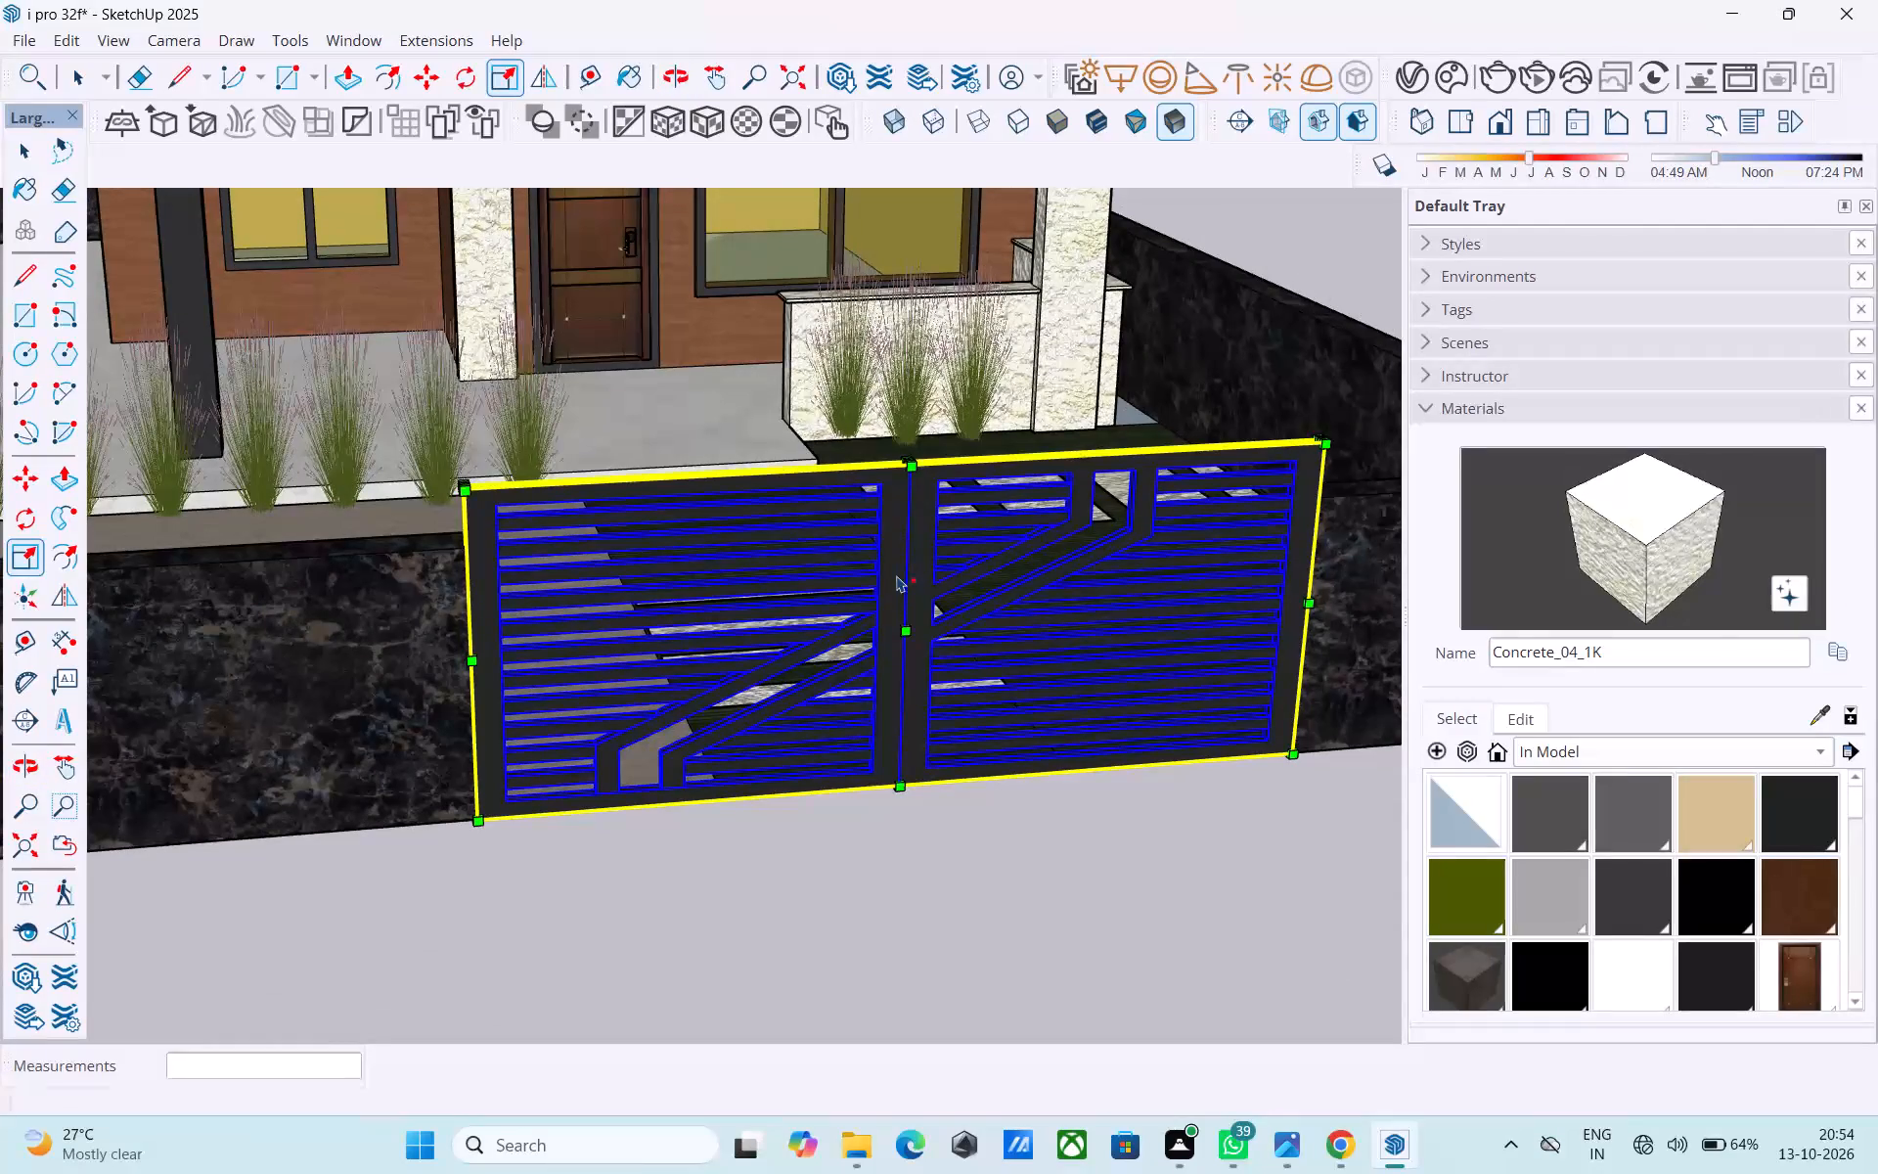
key("ctrl+s")
left_click(847, 729)
key("space")
scroll(847, 729, "down", 6)
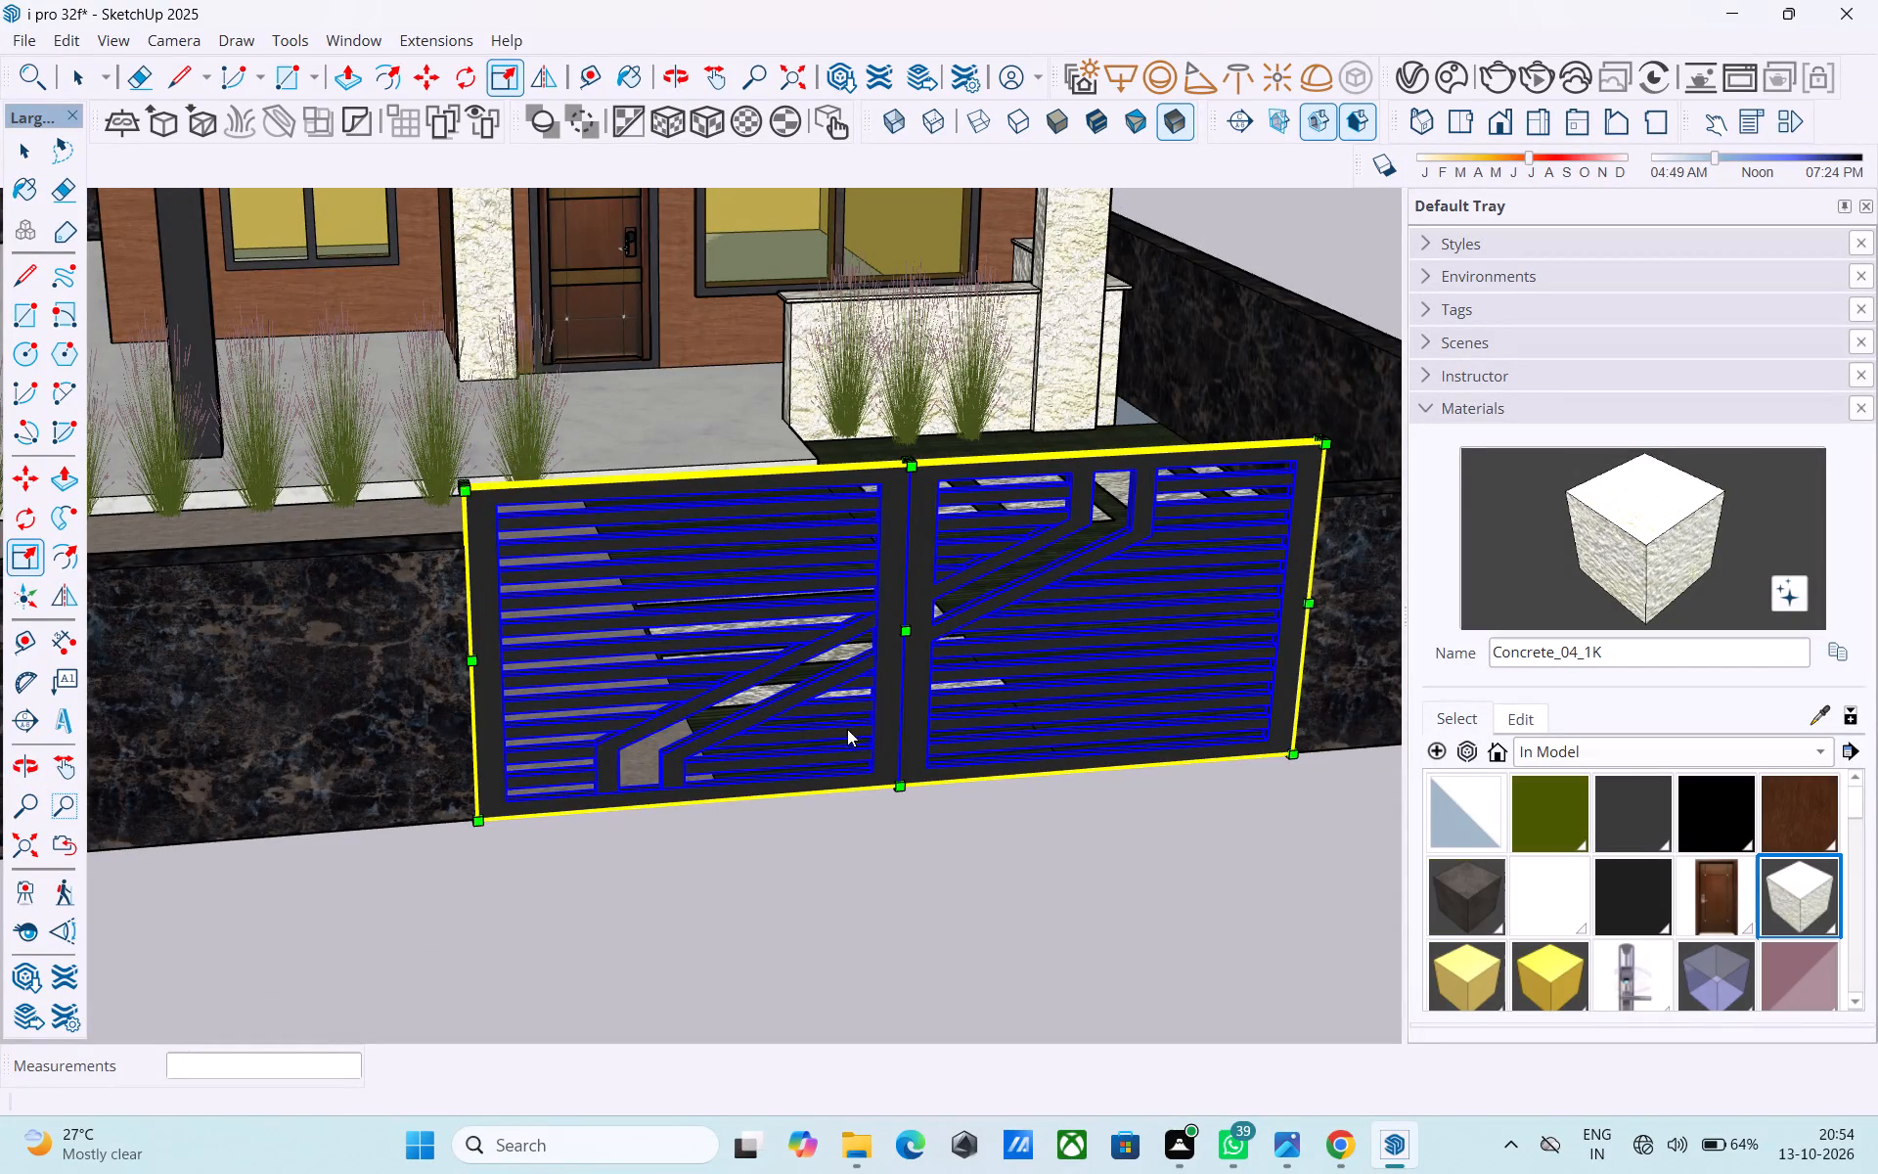
scroll(847, 729, "down", 15)
left_click(1026, 601)
Examine the house, boundary walls and new gate from several front and corner angles.
scroll(945, 665, "up", 1)
middle_click_drag(945, 665, 799, 524)
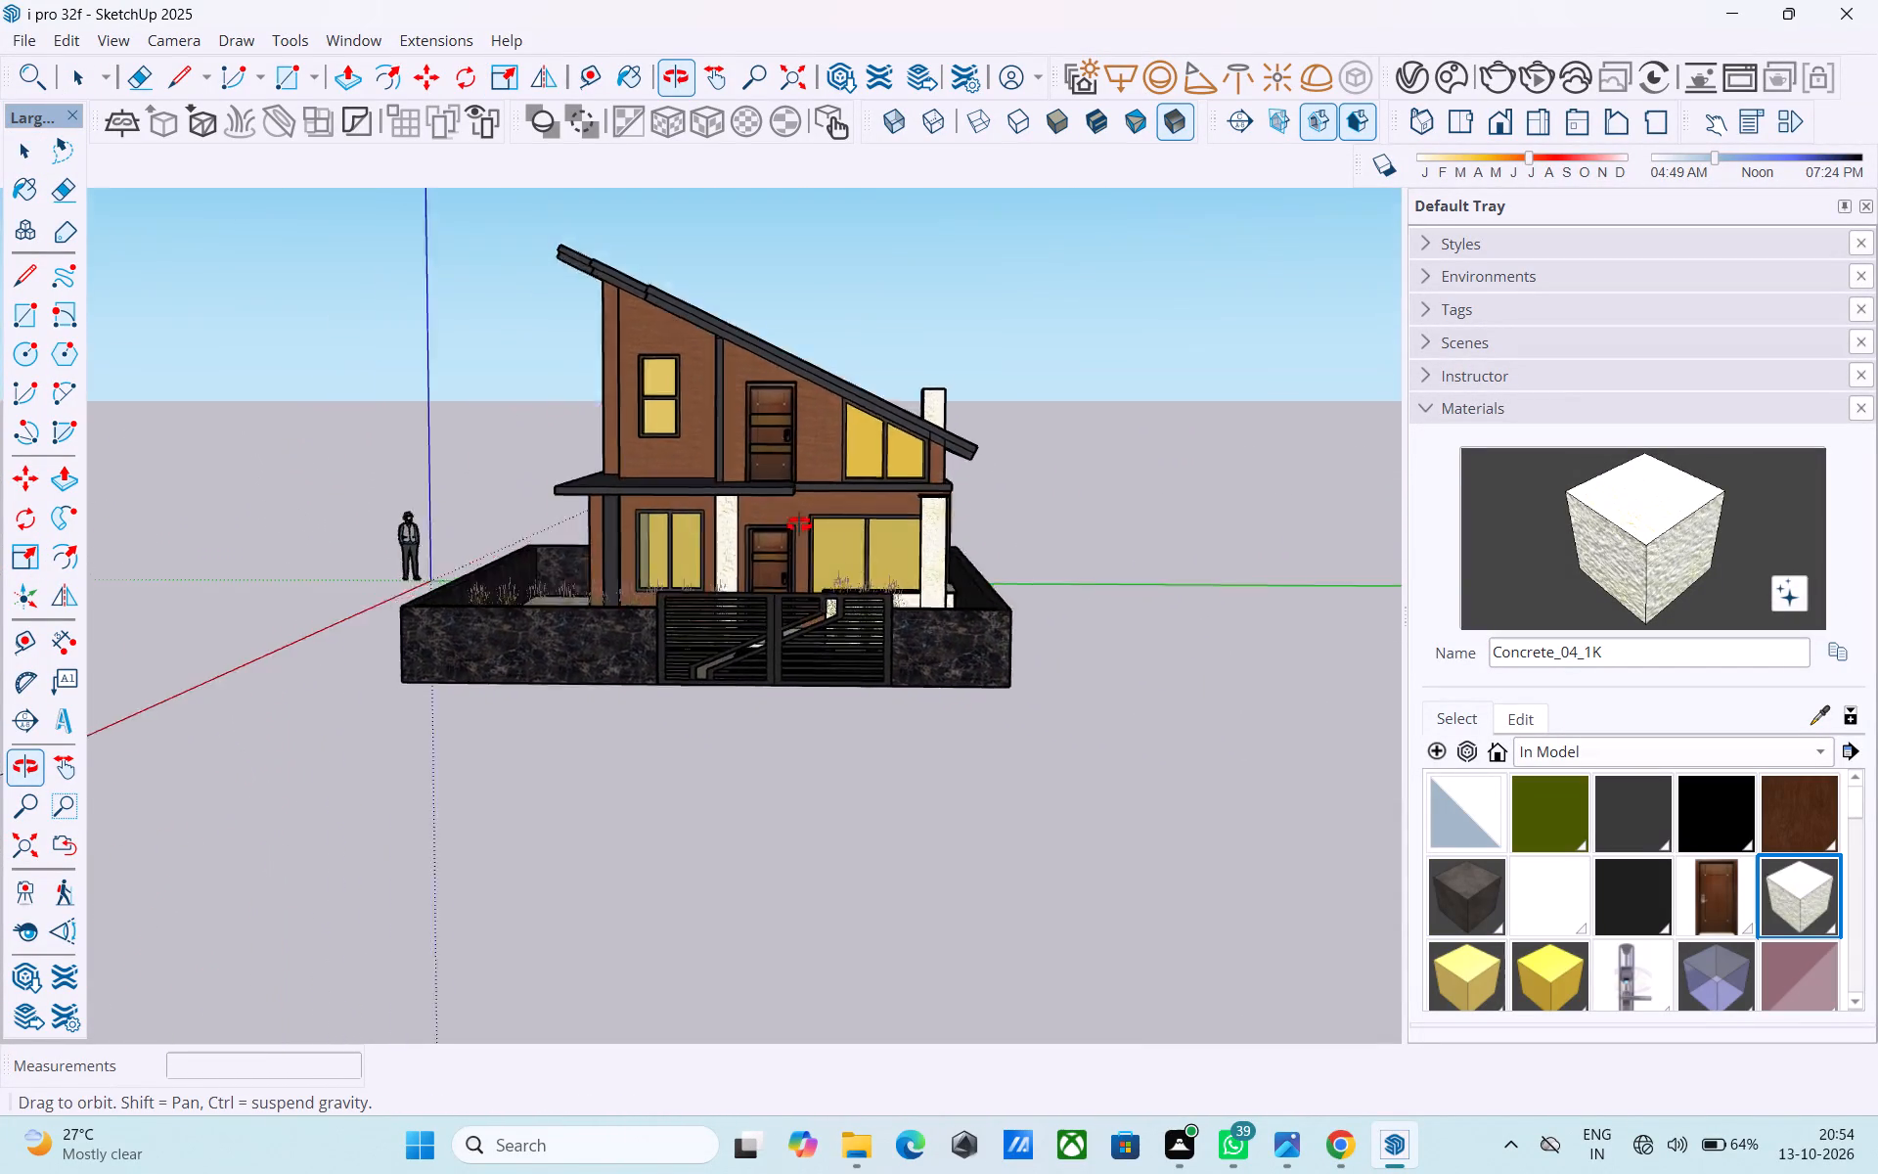
middle_click_drag(799, 524, 1010, 523)
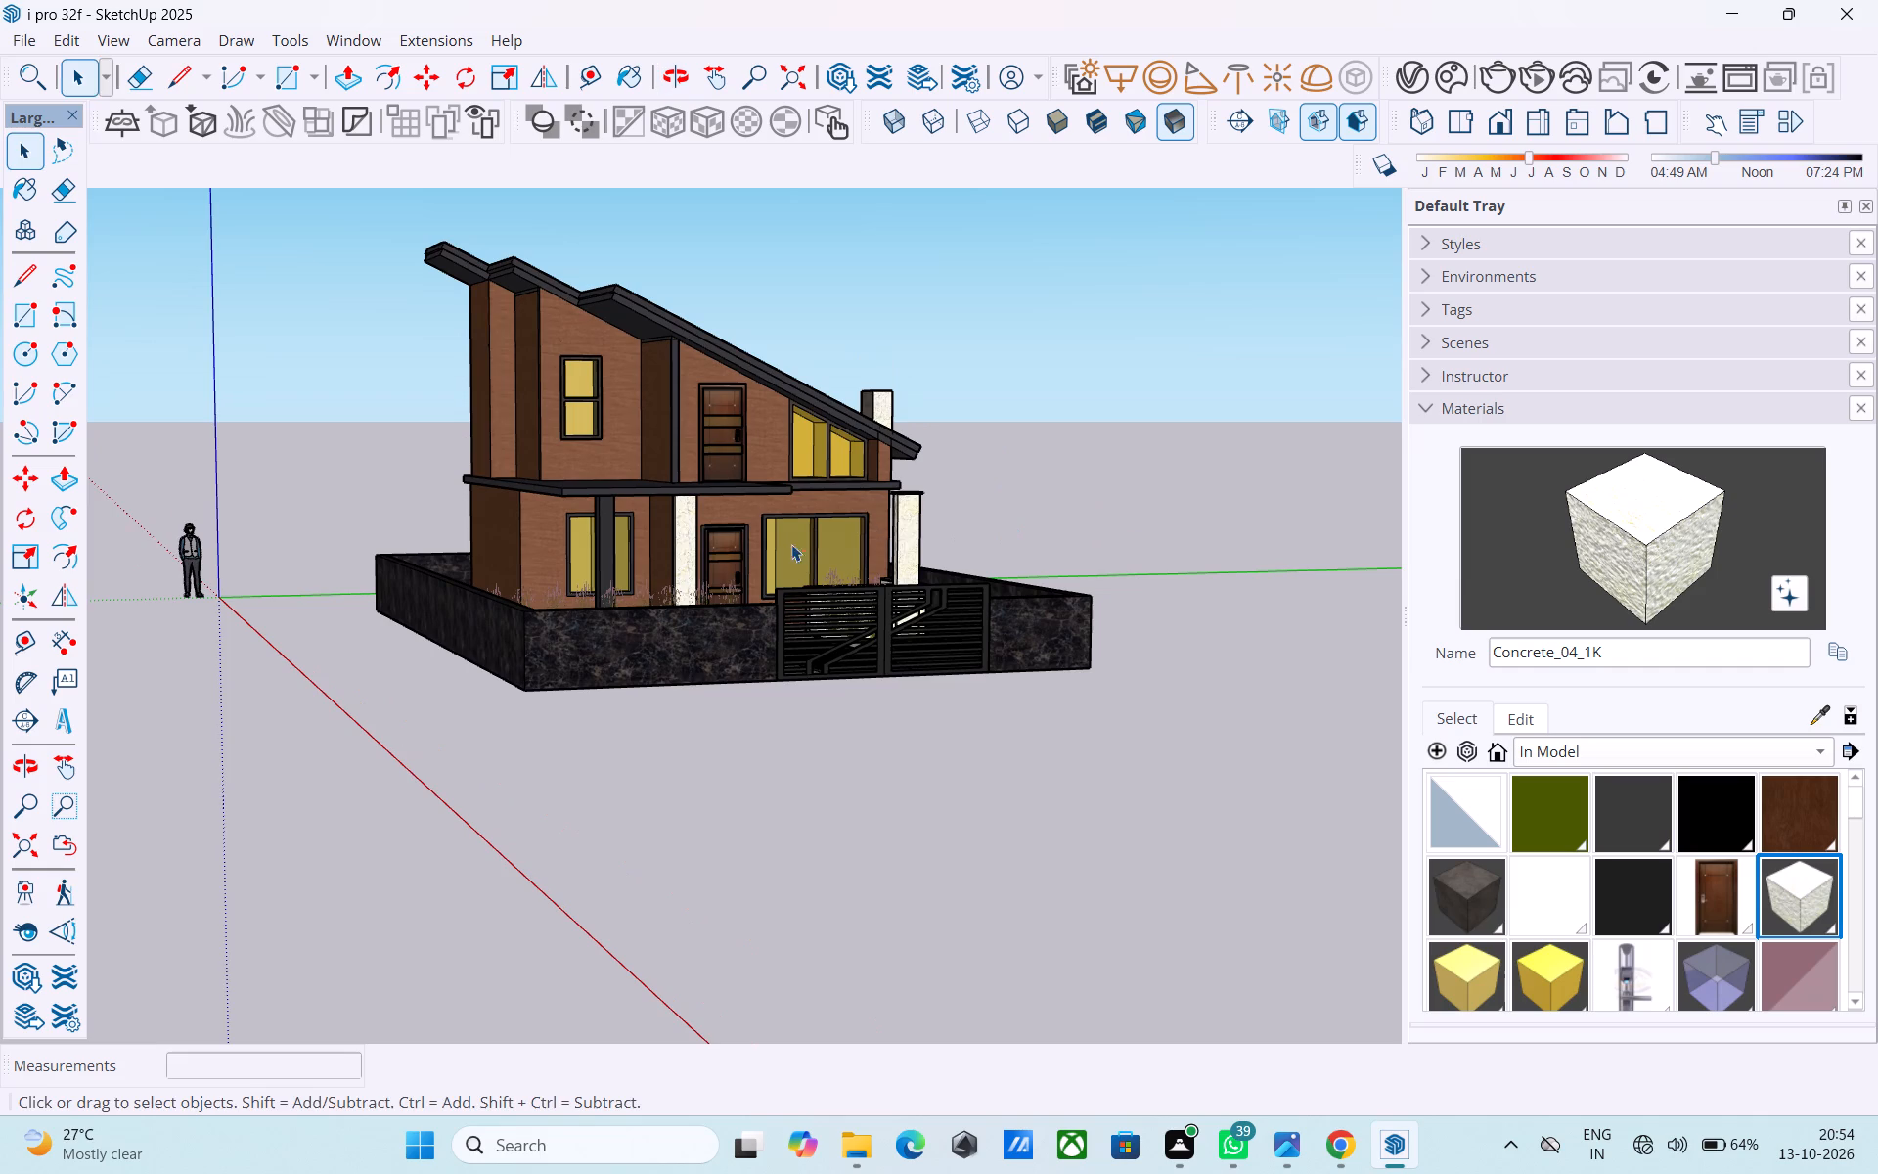
middle_click_drag(787, 544, 944, 613, "shift")
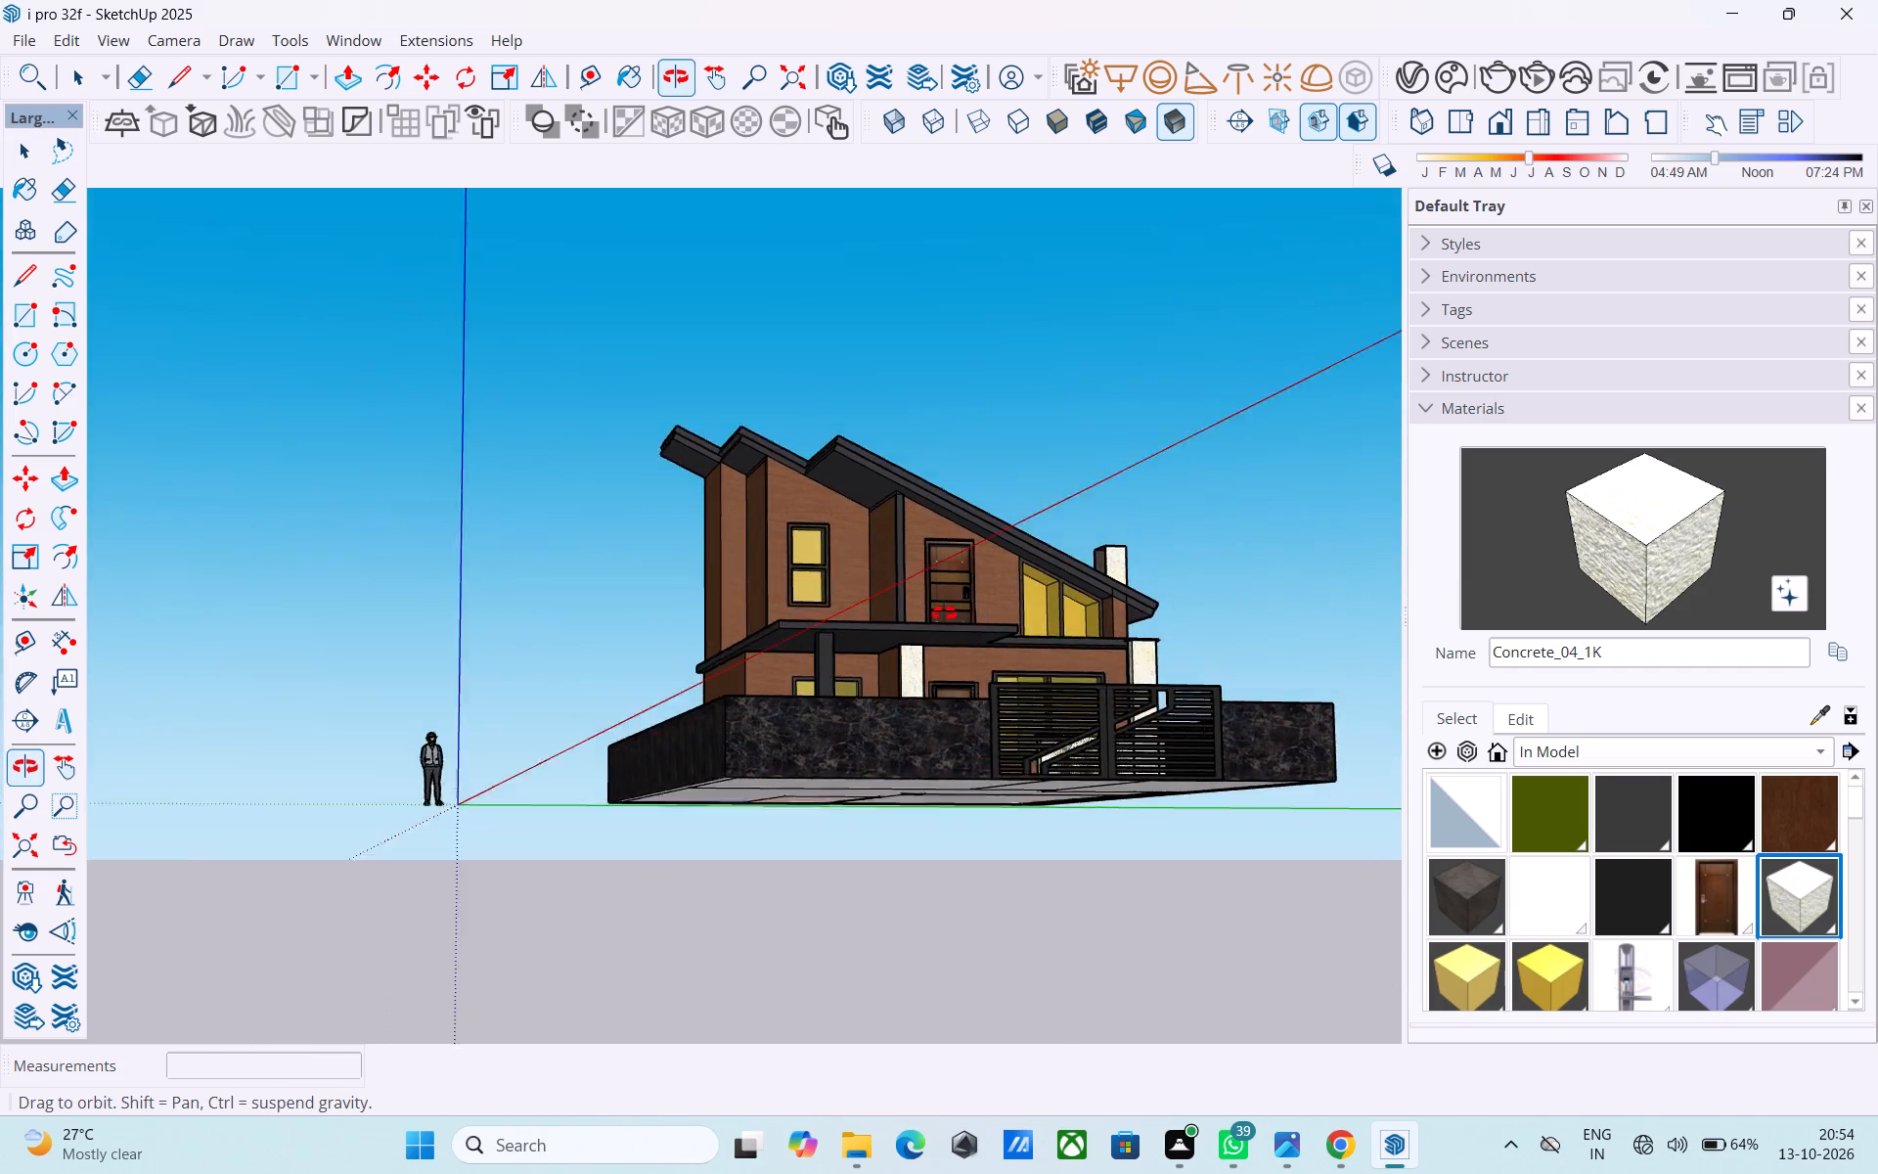
middle_click_drag(944, 613, 952, 620, "shift")
middle_click_drag(952, 622, 876, 691)
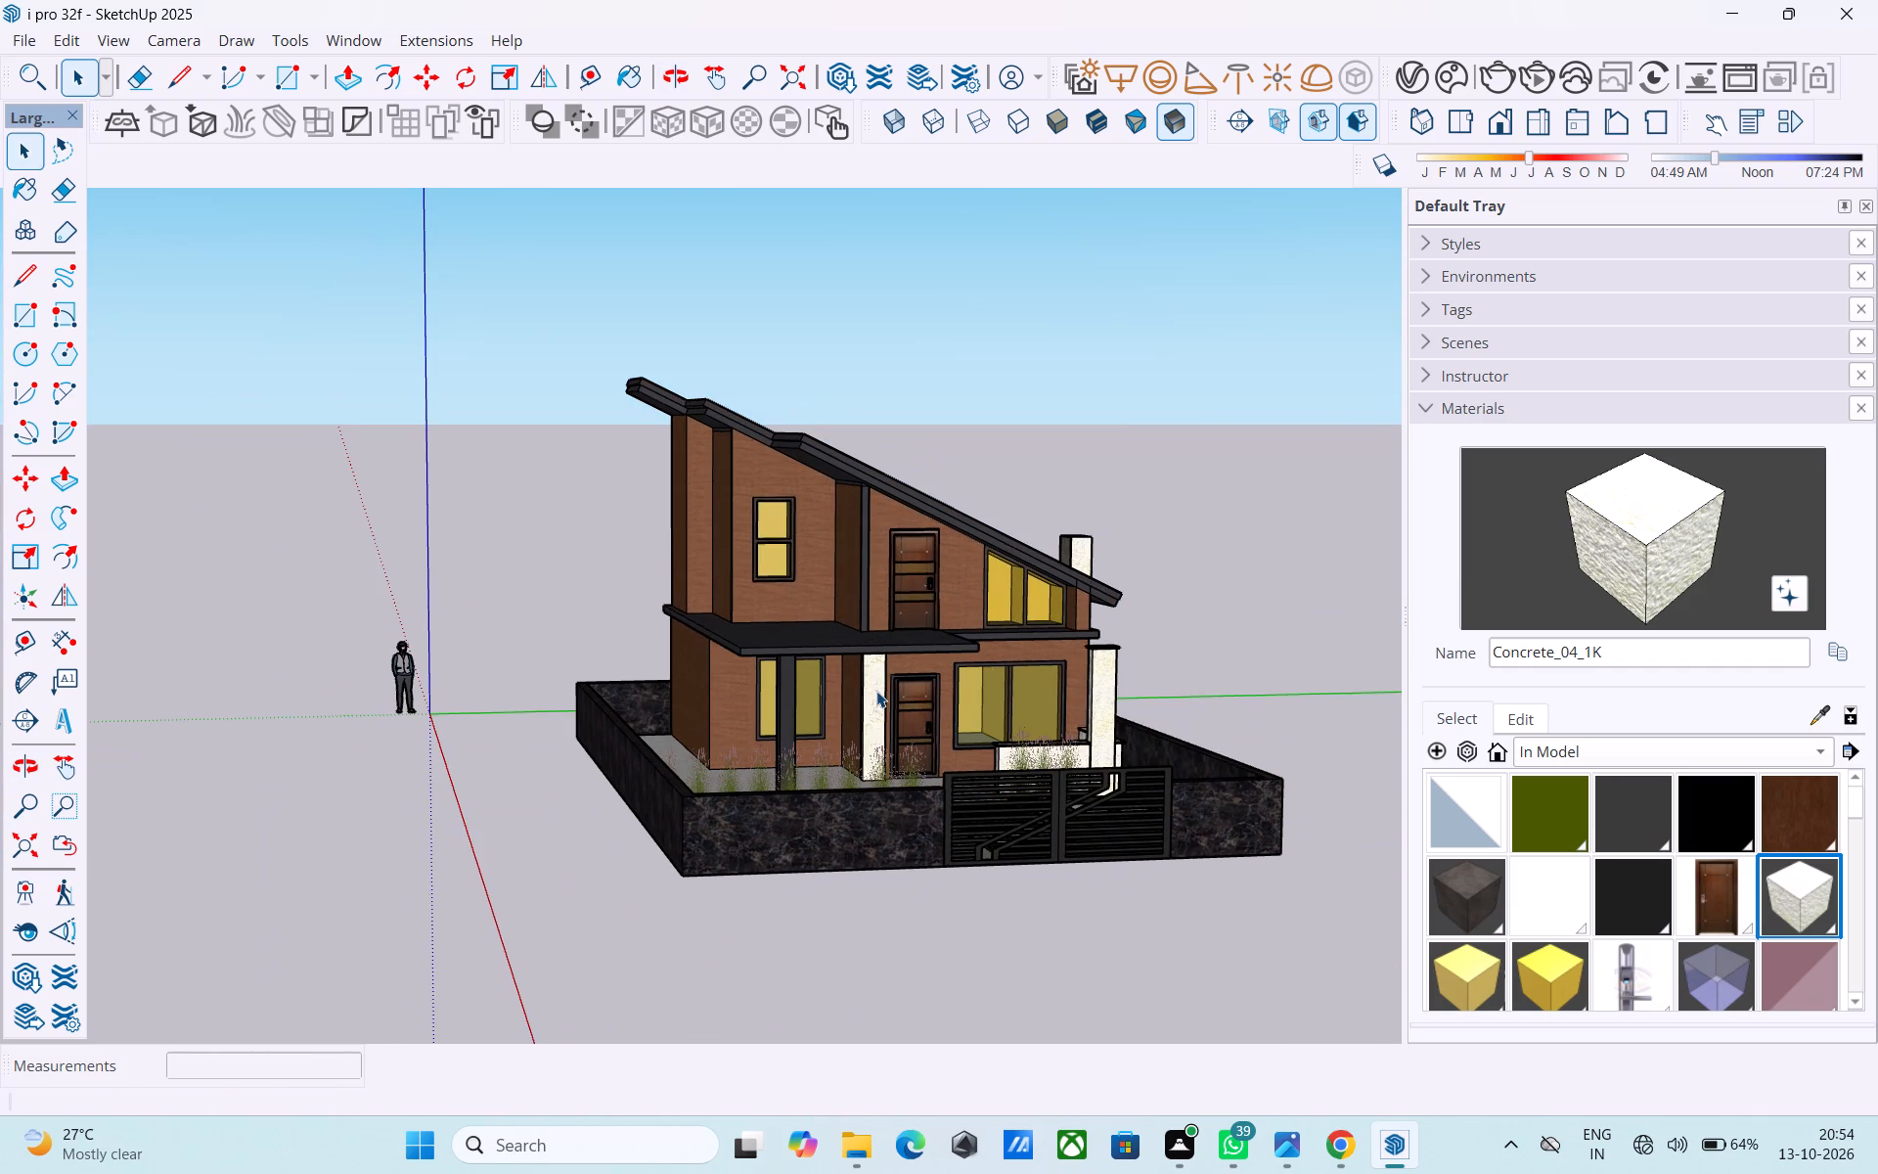
middle_click_drag(961, 691, 925, 716, "shift")
scroll(925, 716, "up", 1)
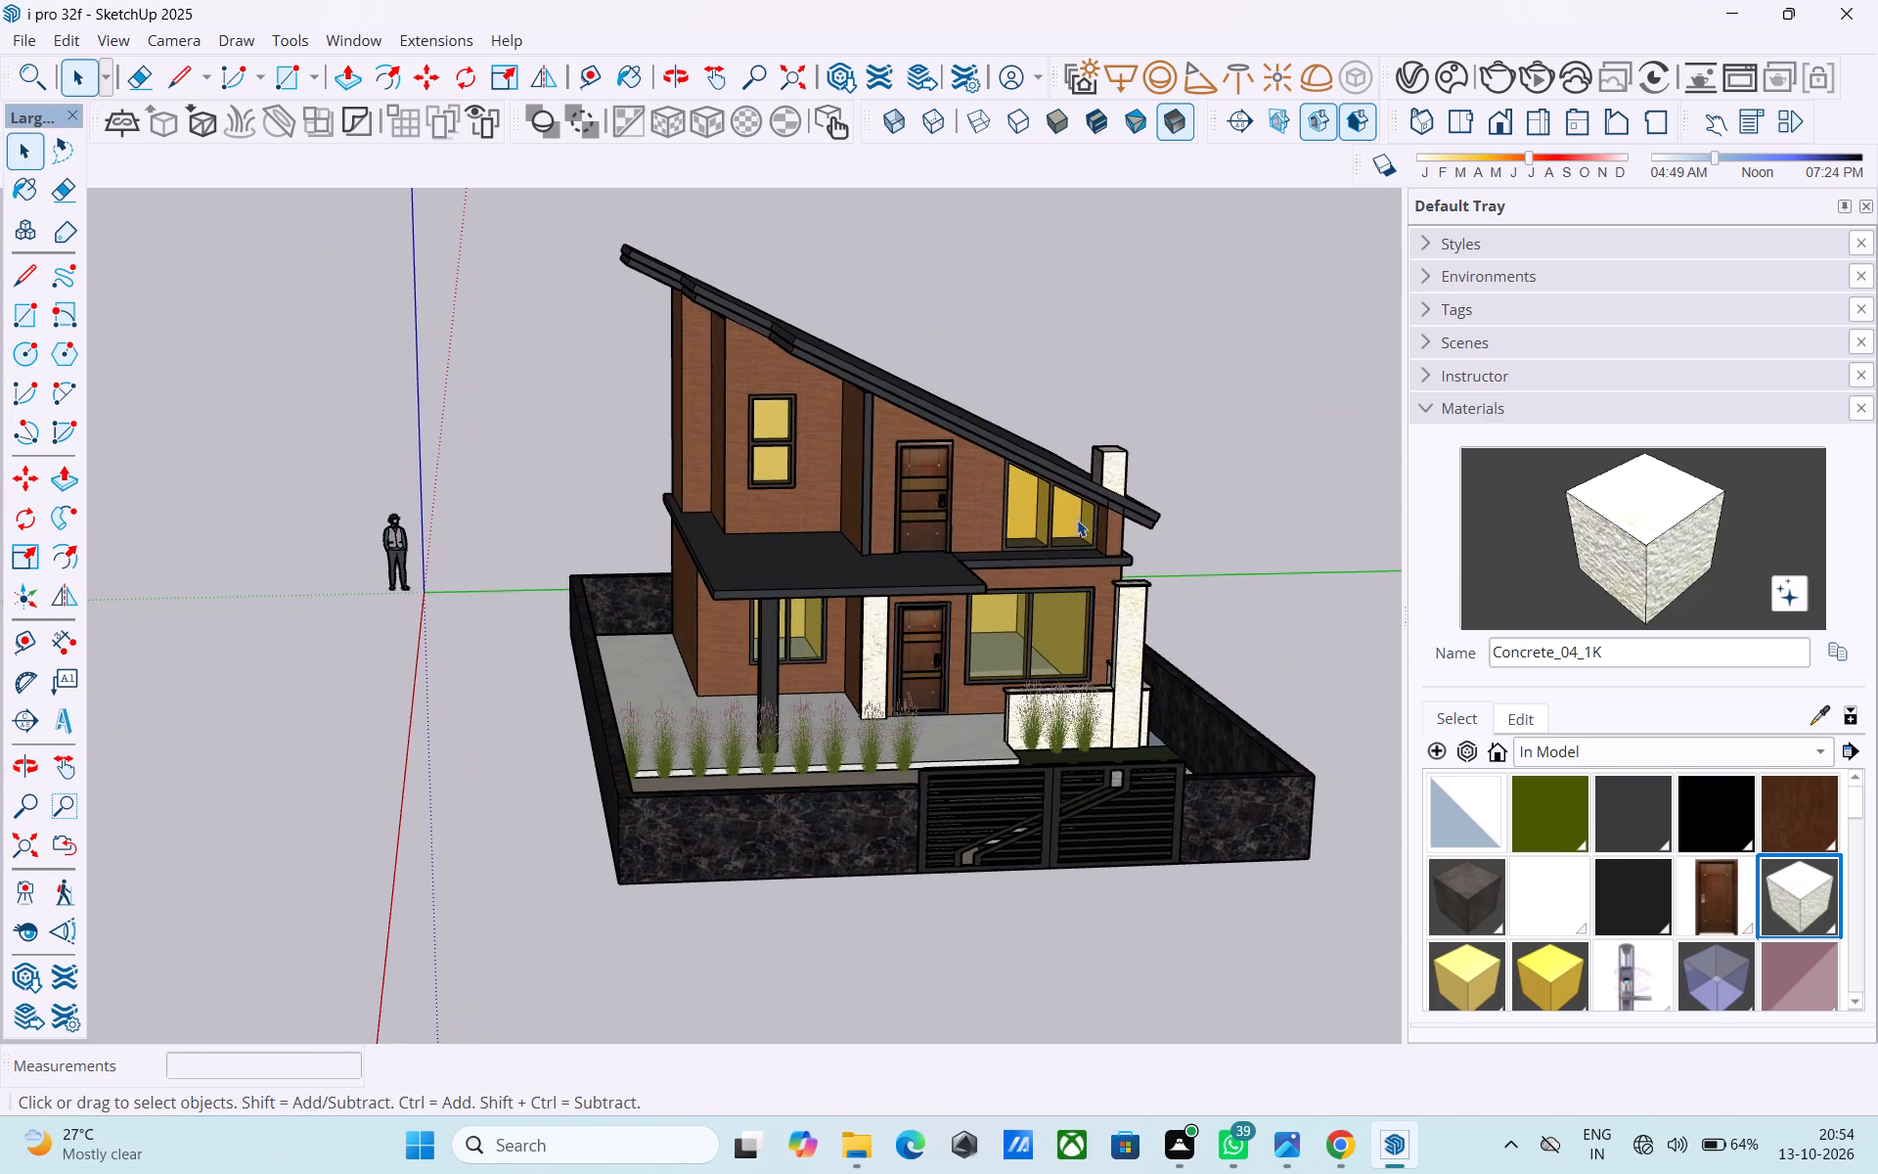
middle_click_drag(1077, 519, 1185, 450)
middle_click_drag(1117, 503, 1131, 486)
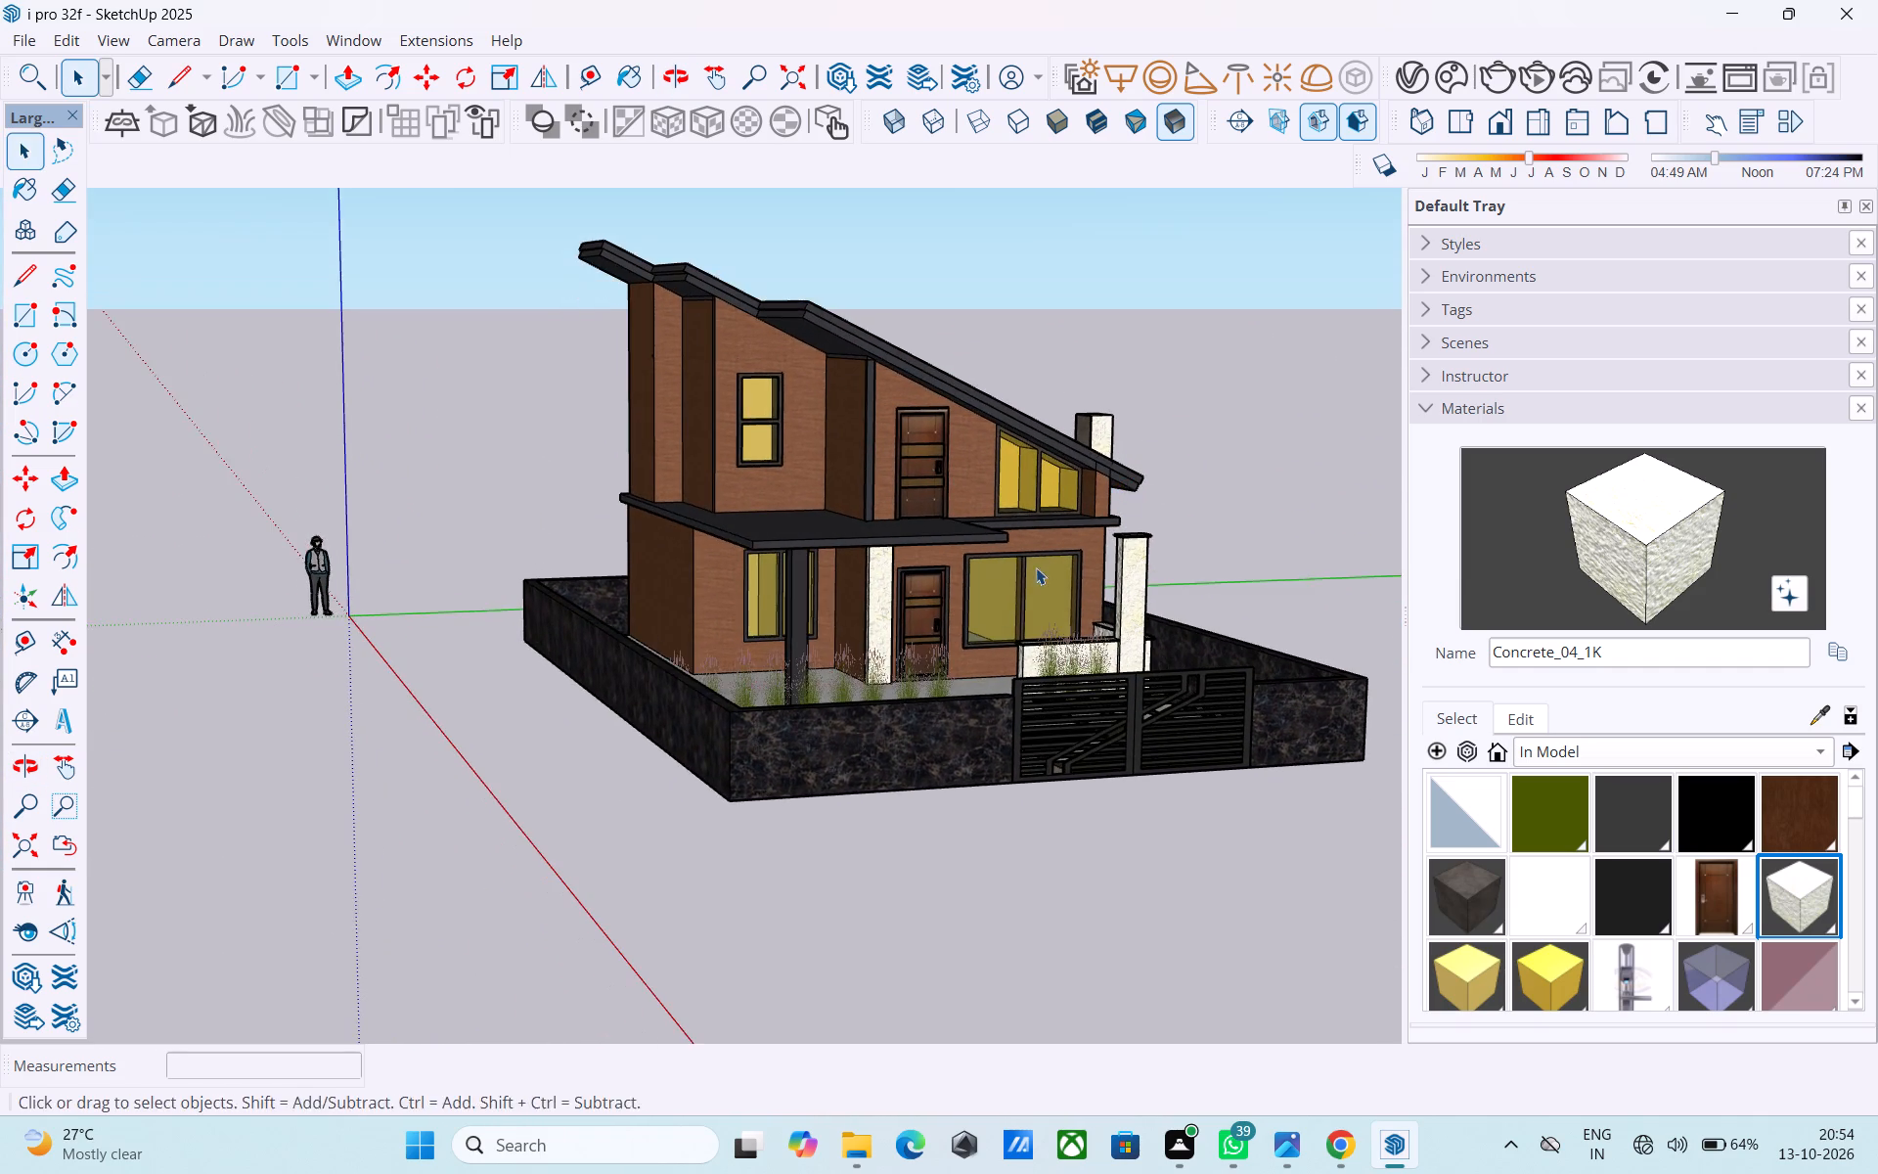
middle_click_drag(1036, 567, 1059, 587)
middle_click_drag(1059, 587, 1075, 655, "shift")
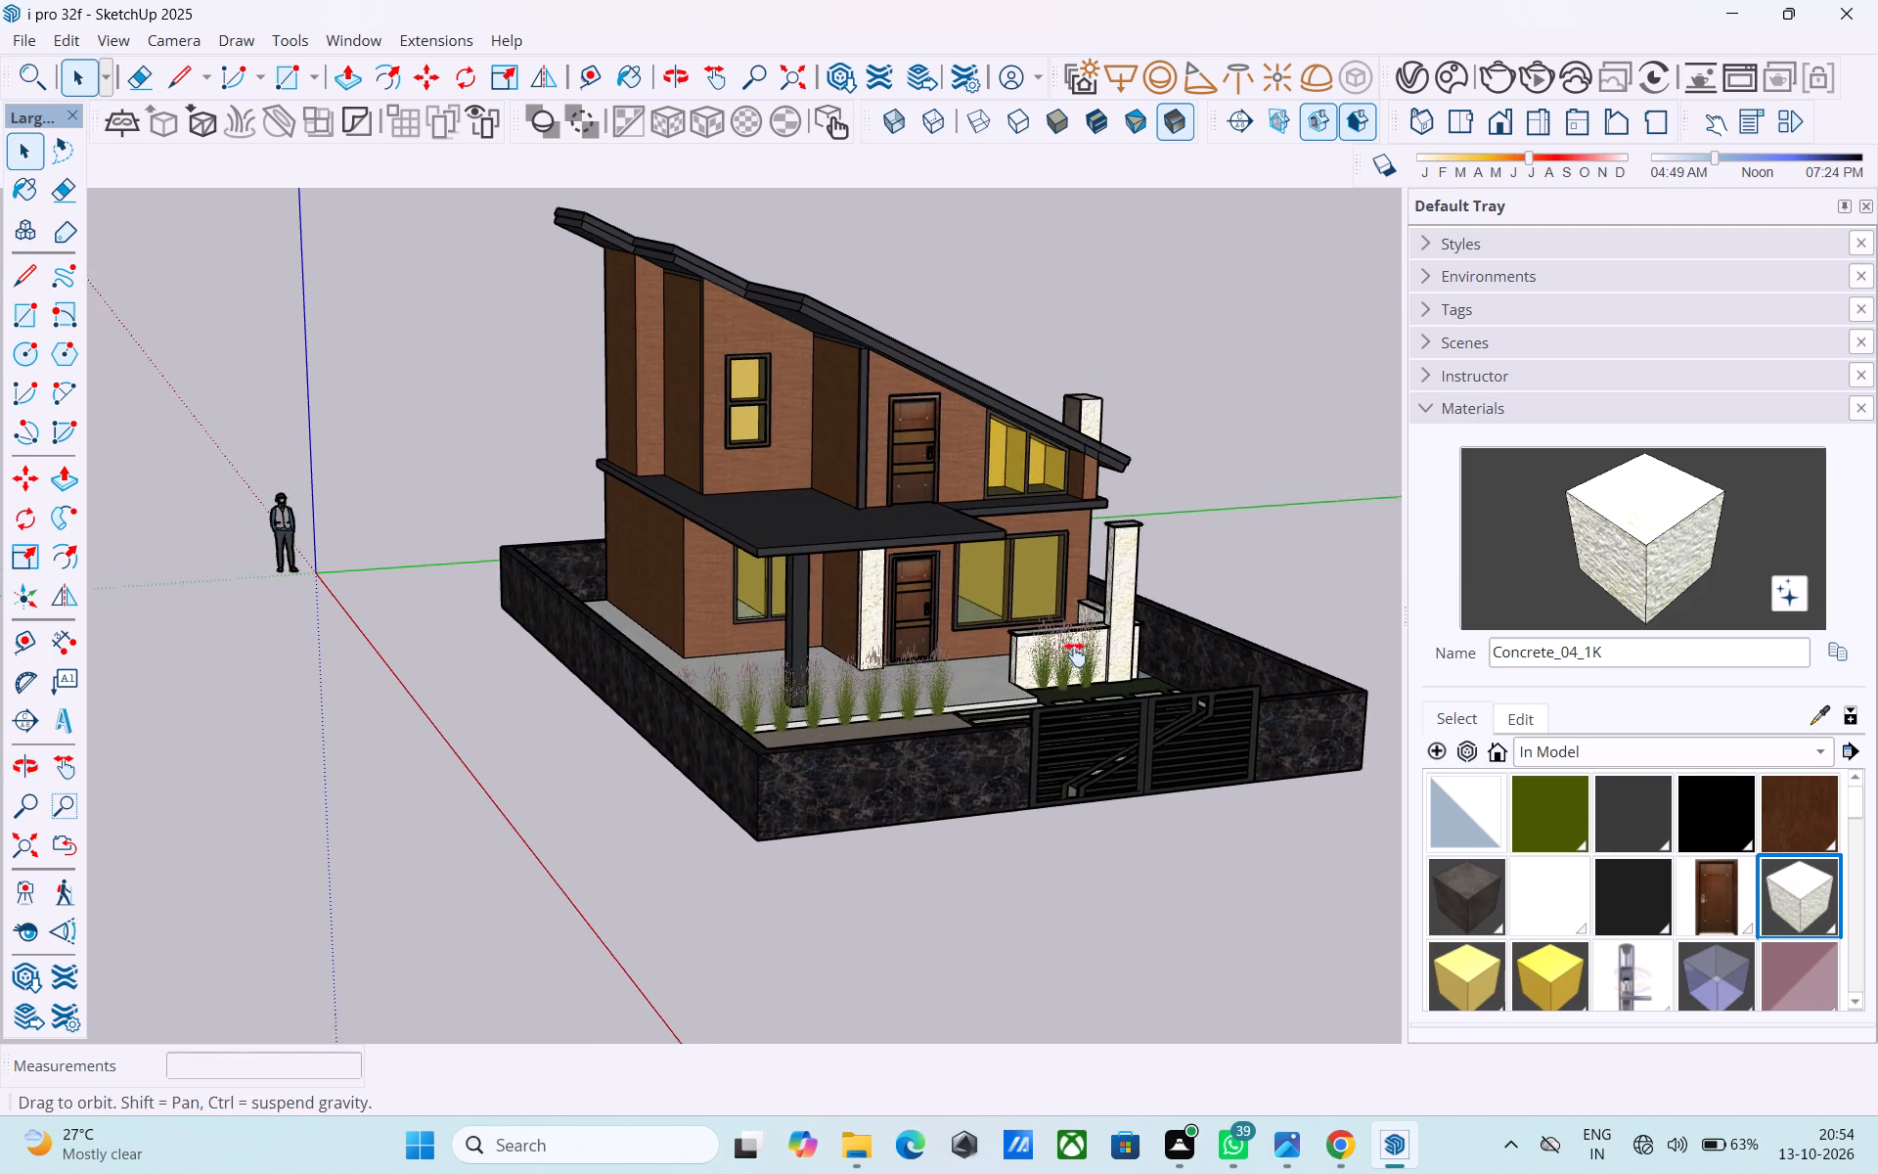
middle_click_drag(1075, 655, 1059, 632, "shift")
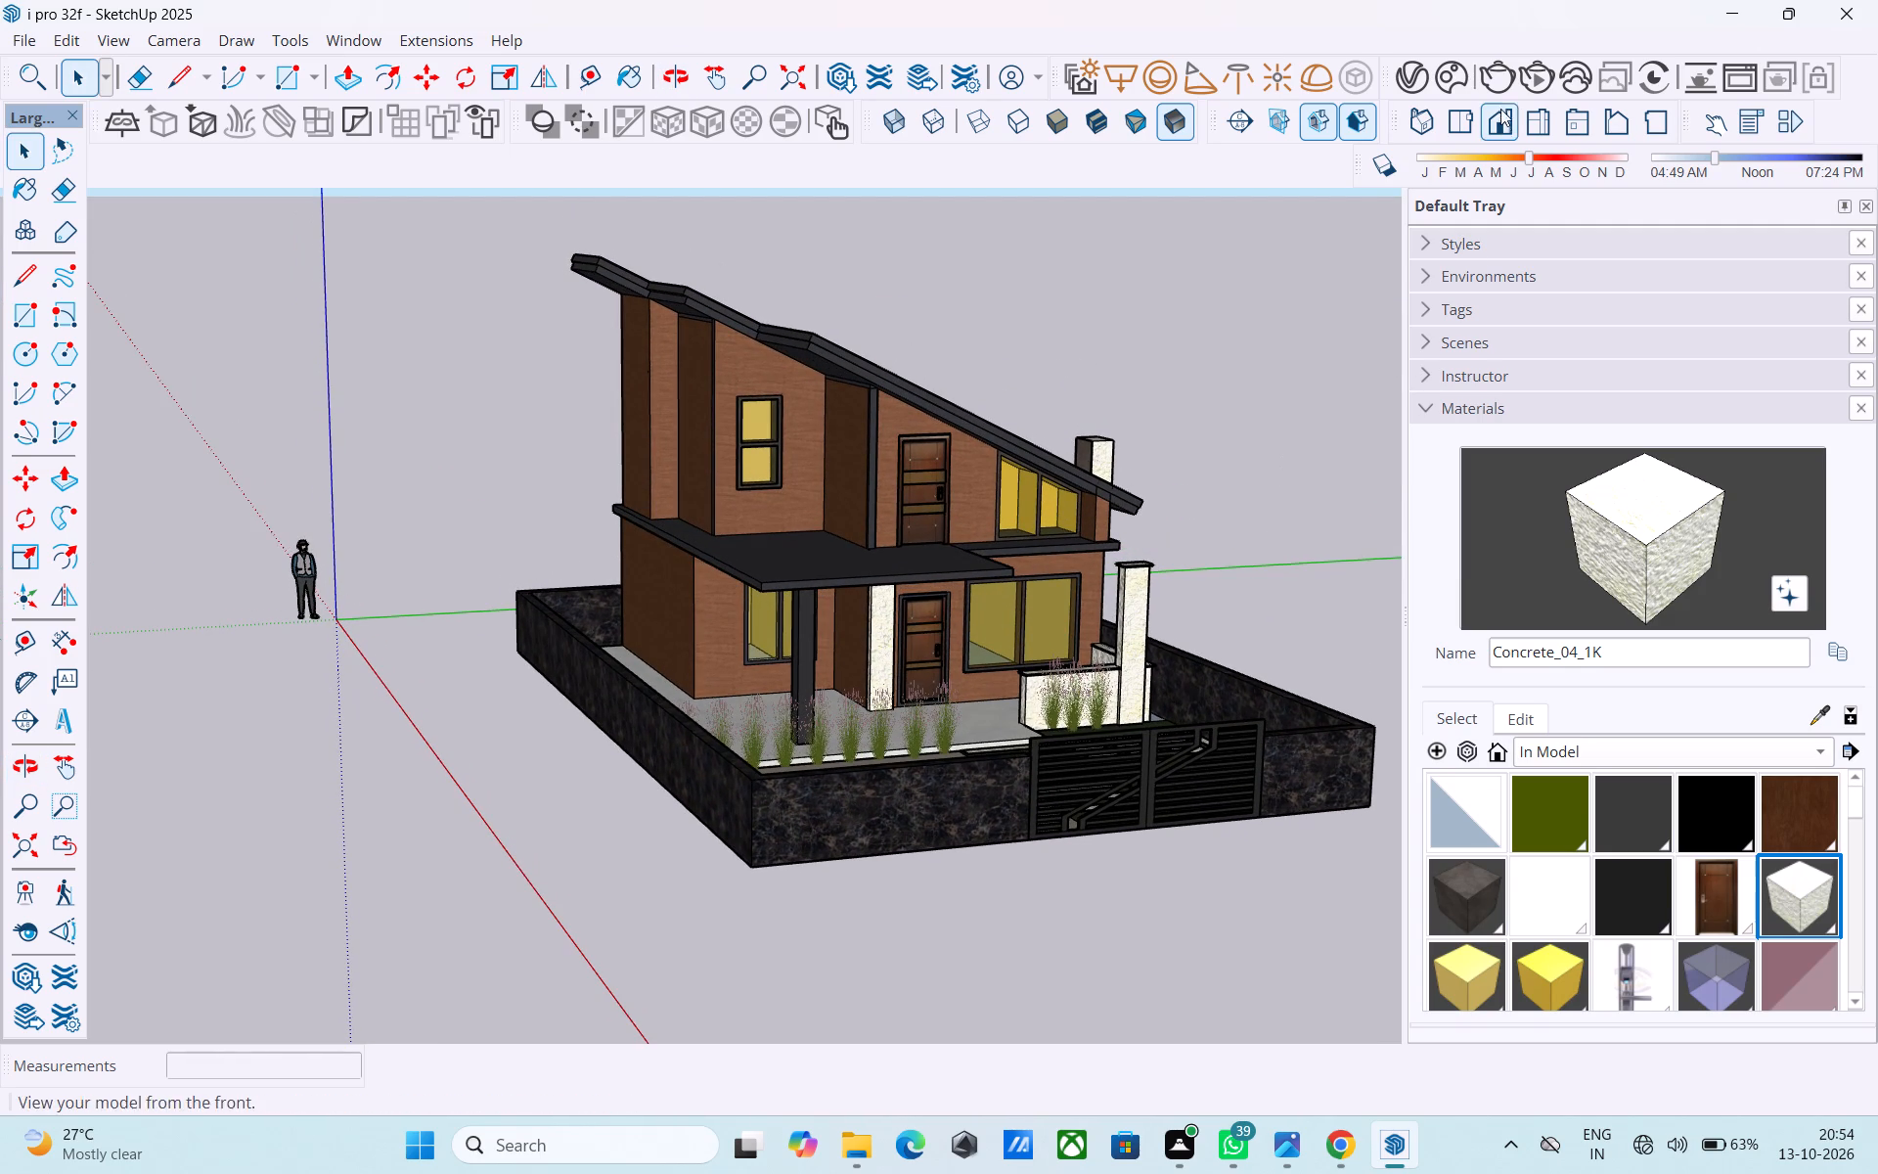
Render the corner view of the house in V-Ray, inspect the result up close and close the frame buffer.
left_click(1499, 92)
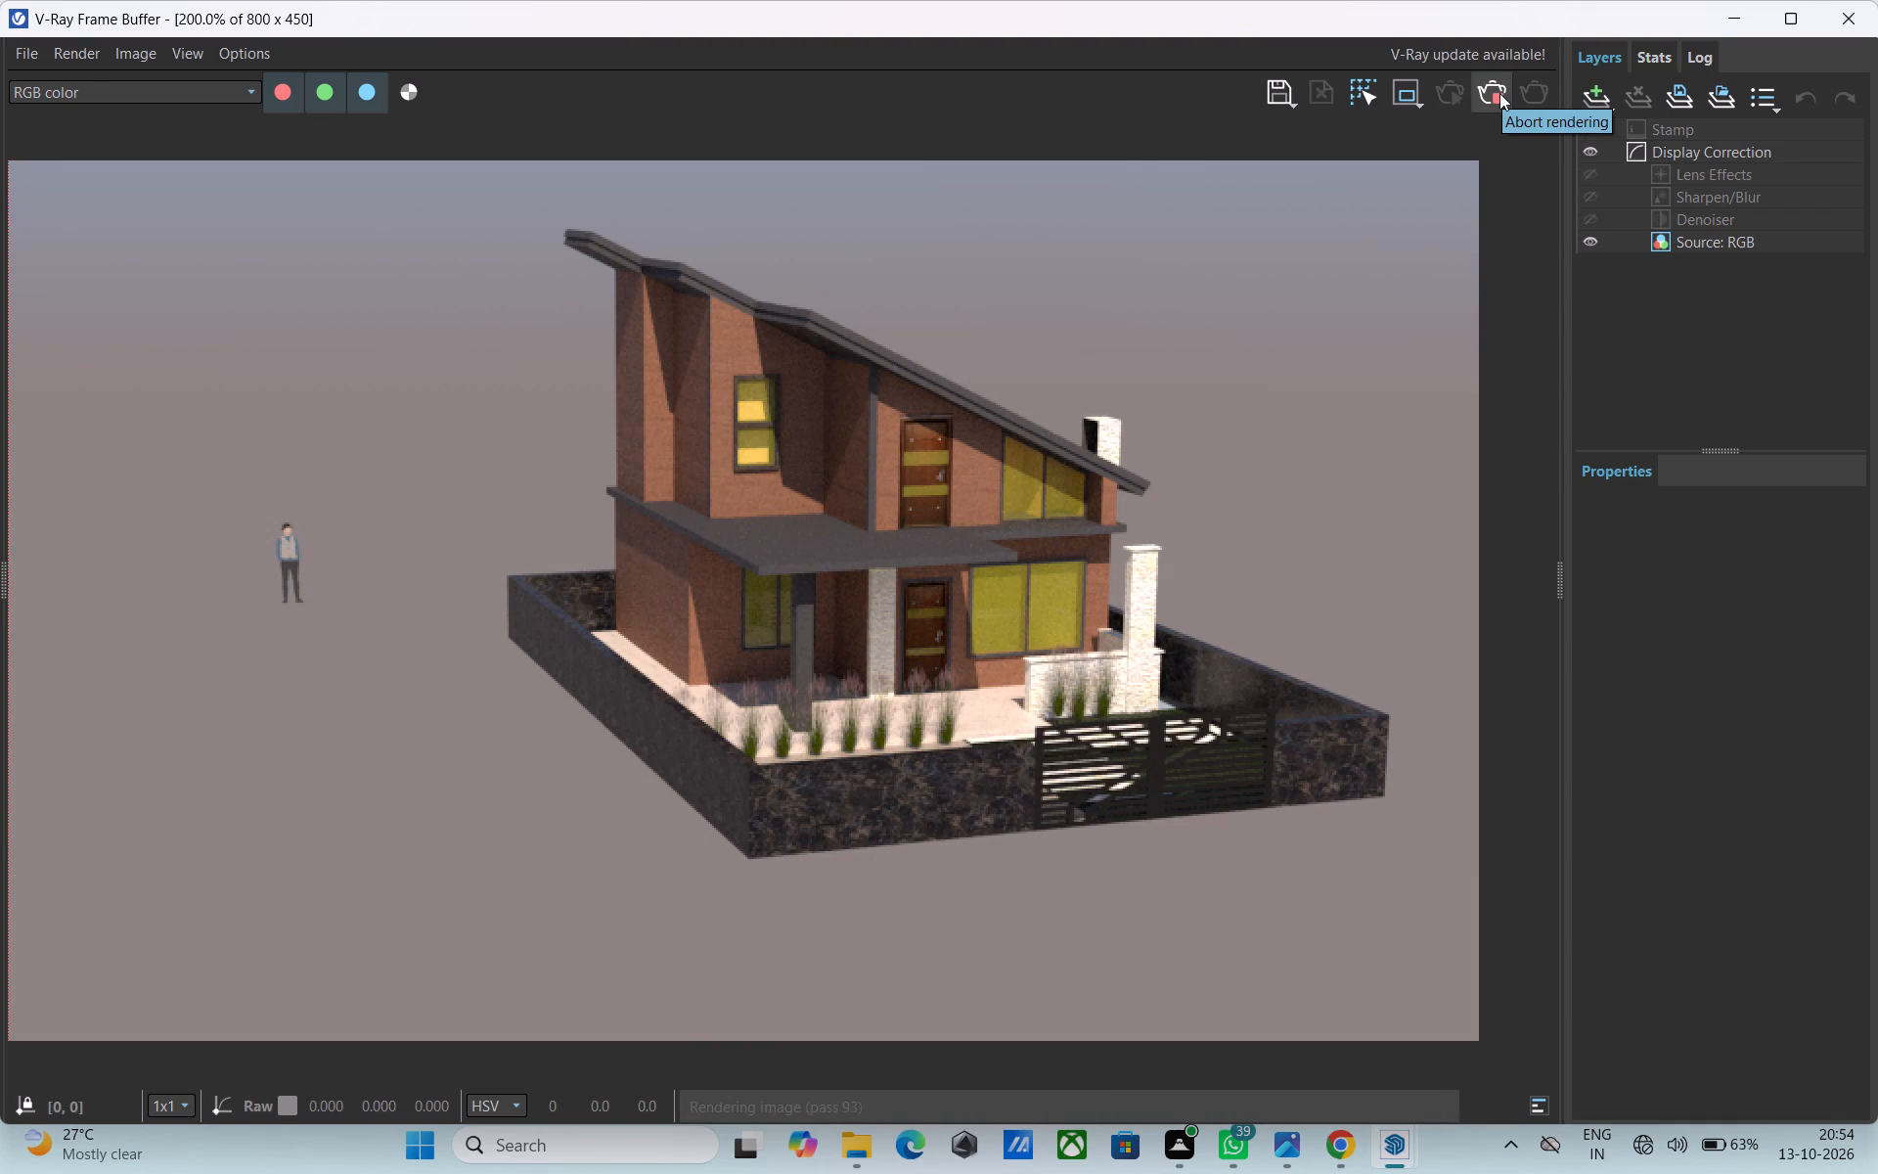
scroll(902, 602, "up", 1)
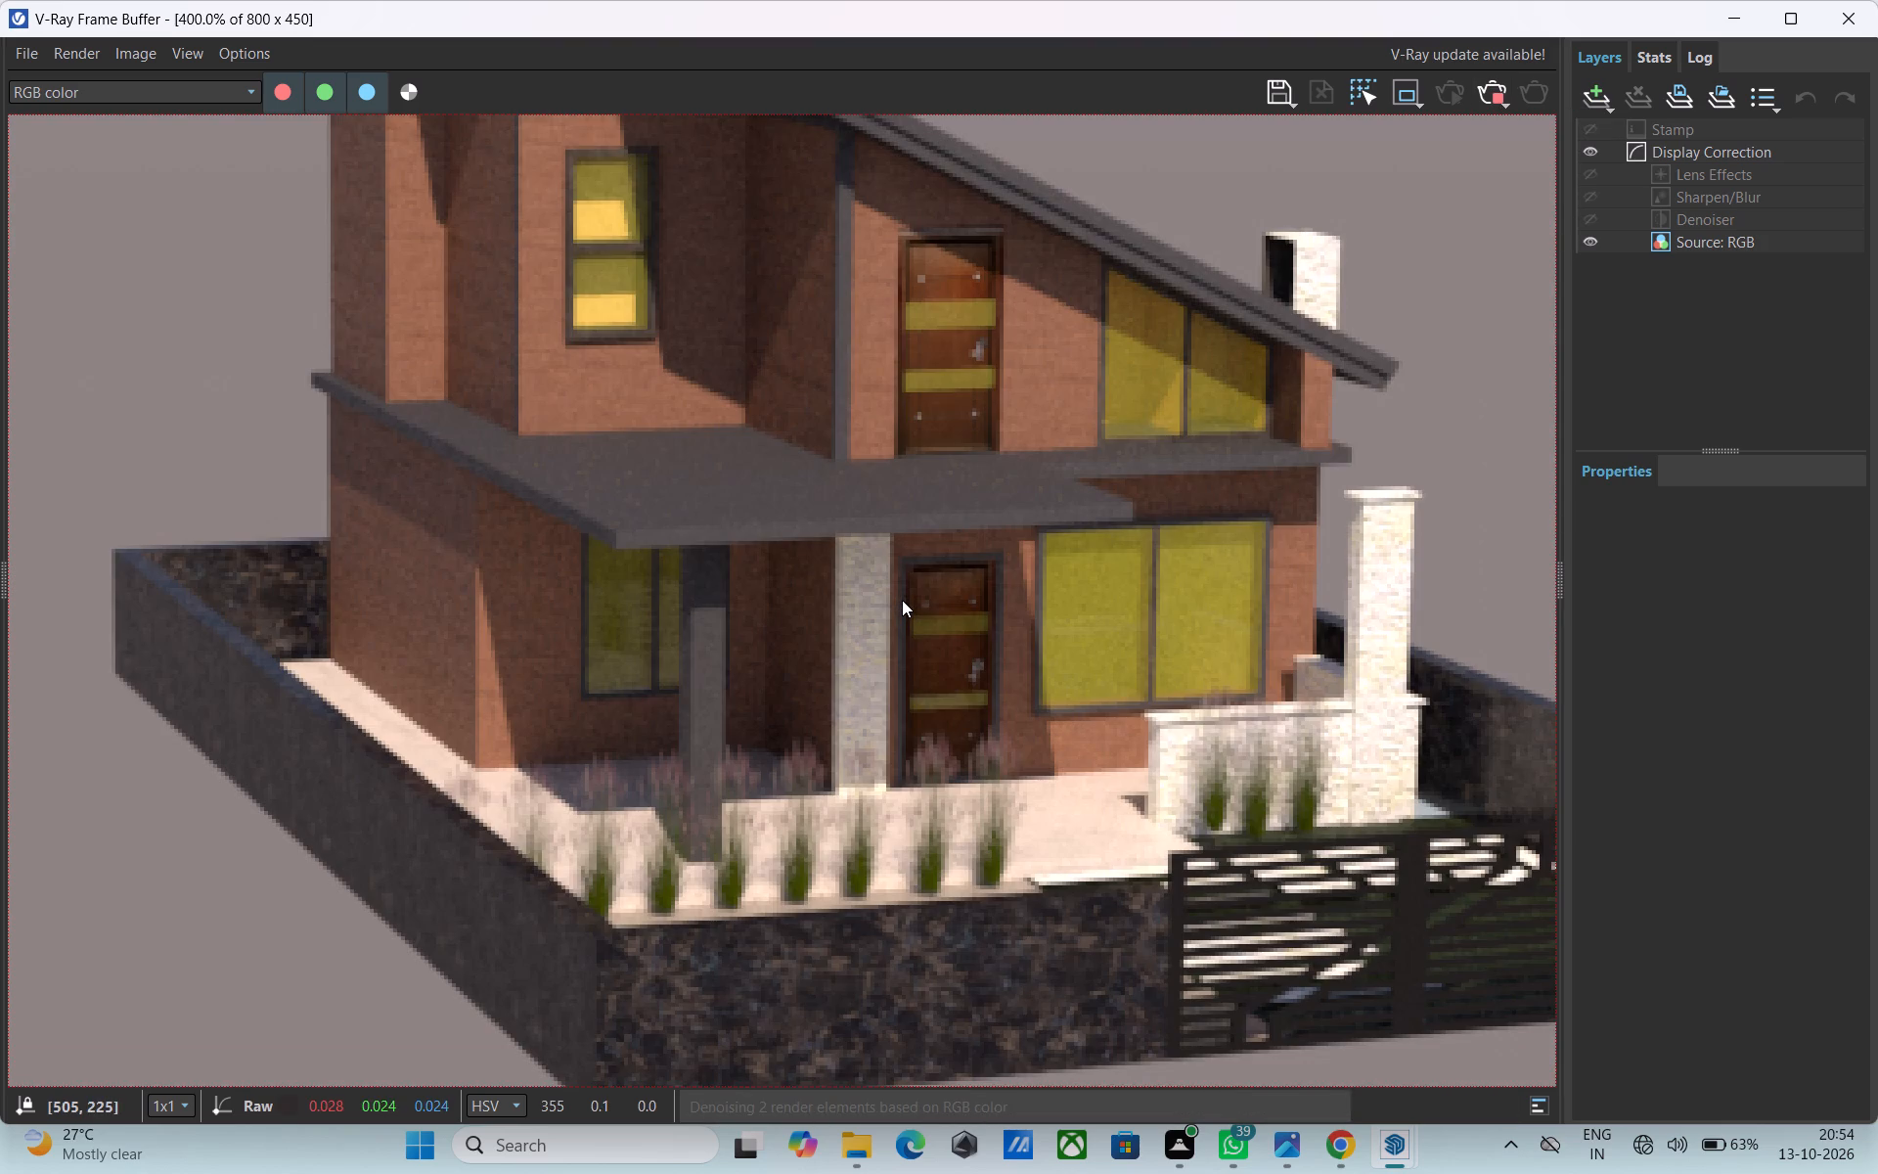
scroll(902, 600, "down", 3)
middle_click_drag(892, 598, 881, 581)
scroll(797, 584, "up", 2)
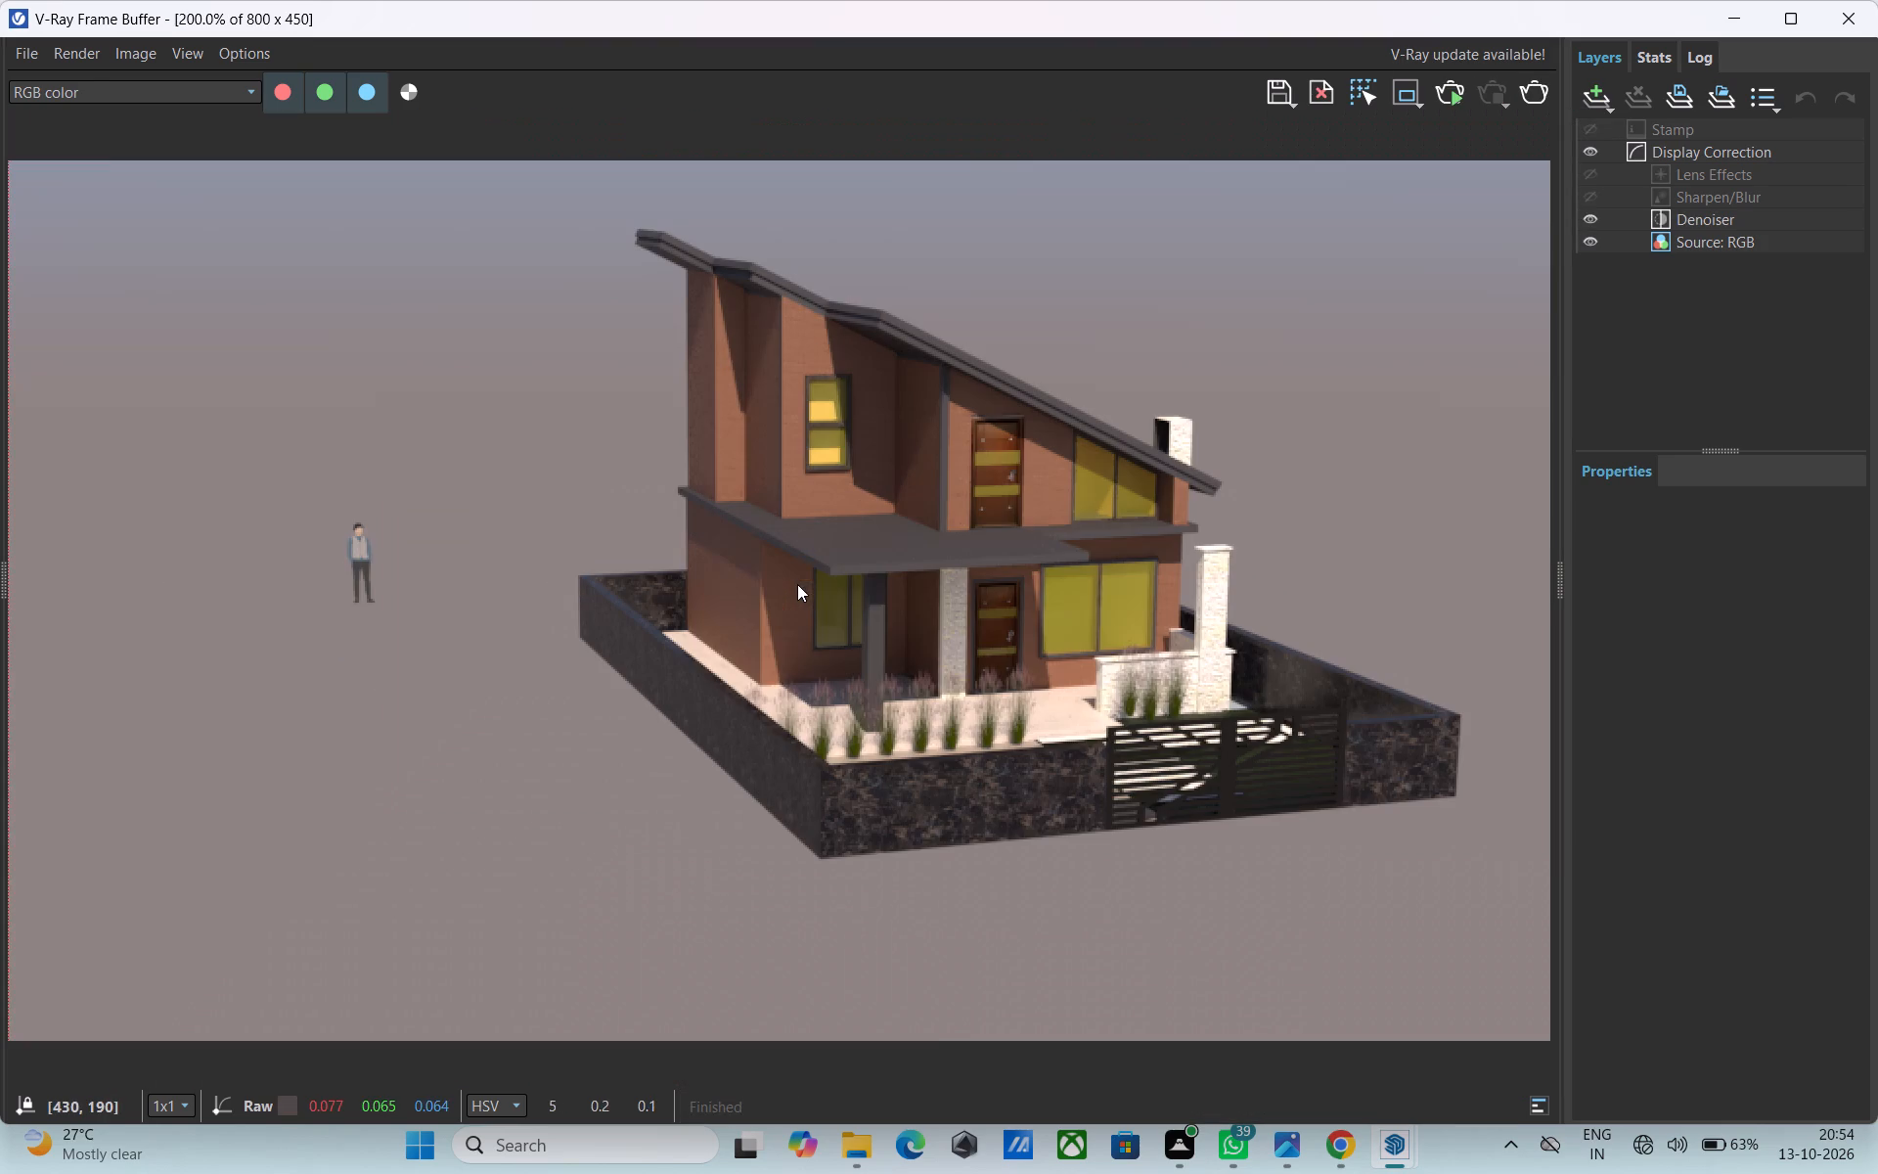
scroll(1090, 538, "up", 1)
scroll(1059, 554, "down", 1)
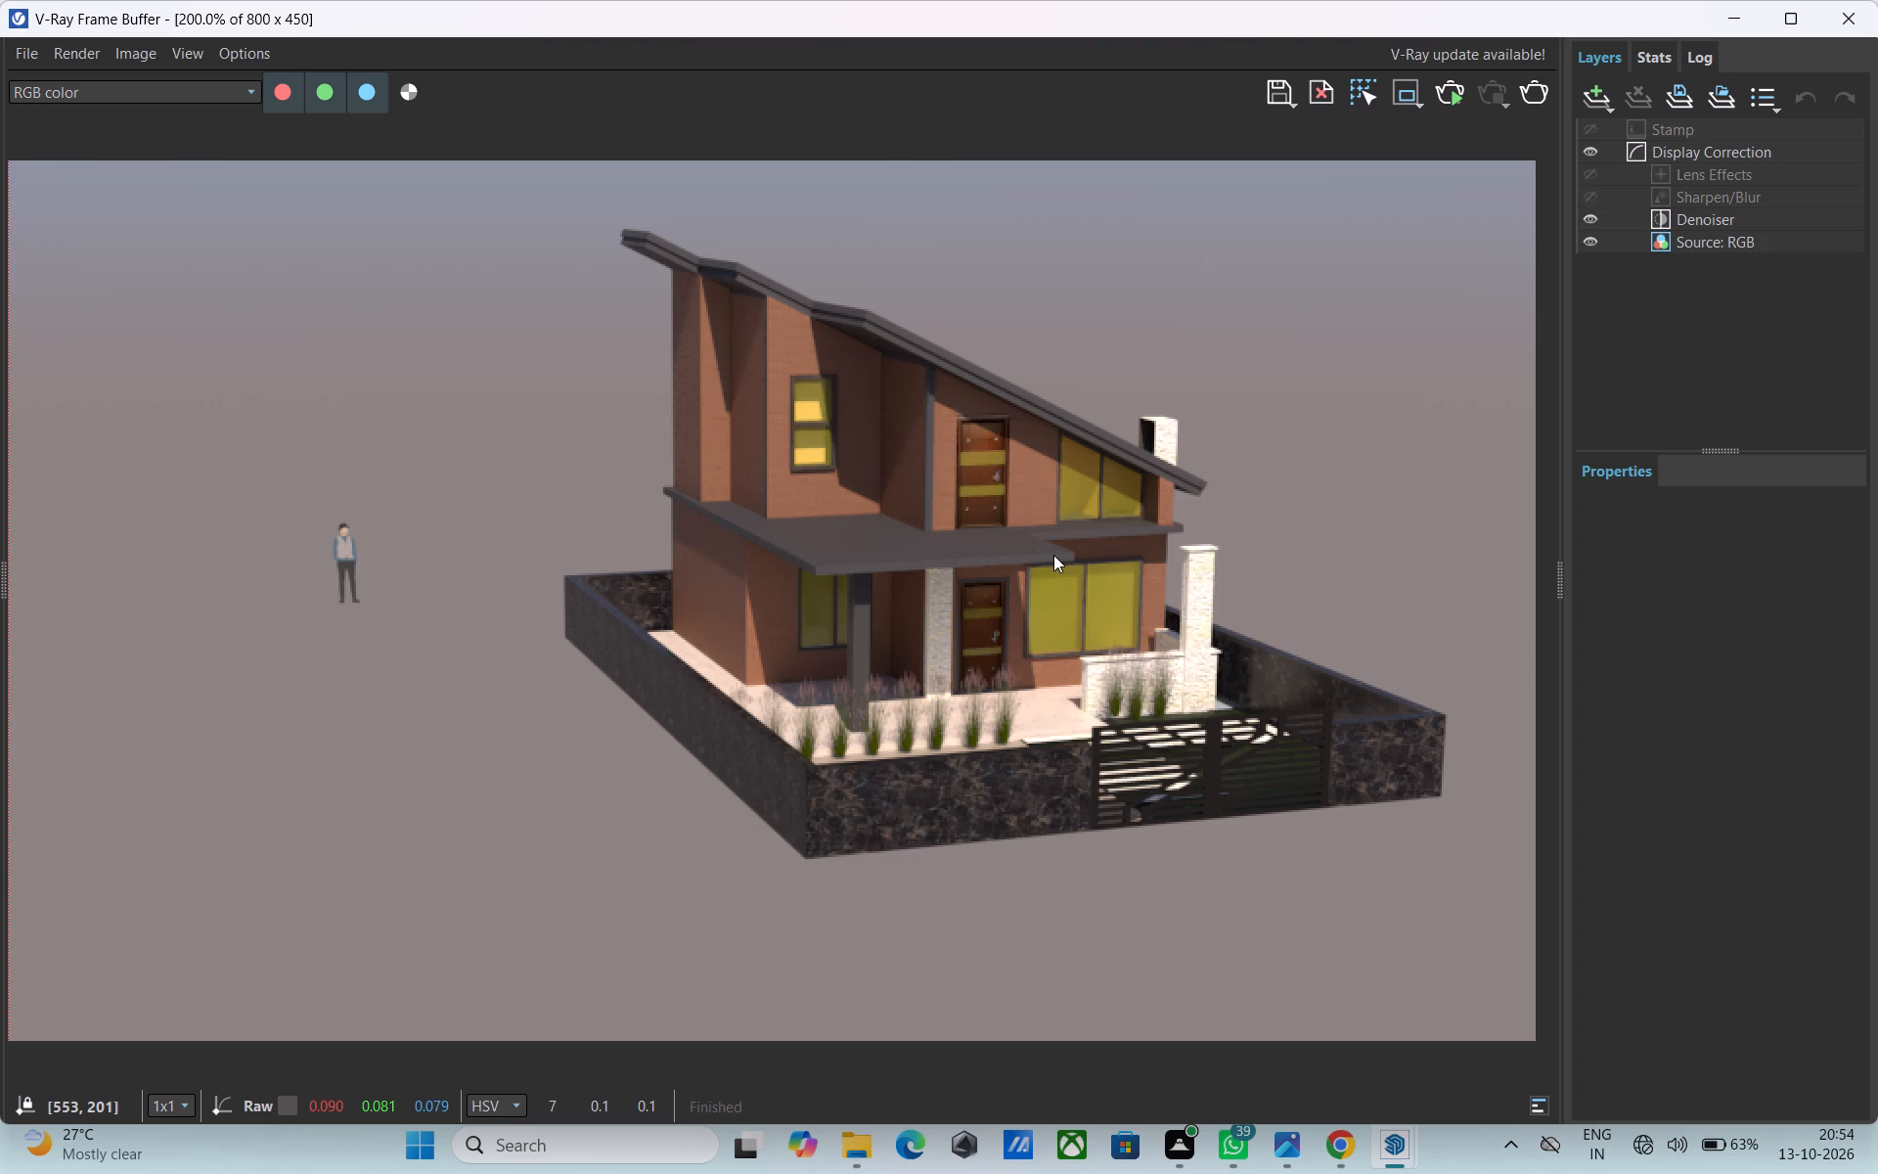
left_click(1863, 6)
Paint the greyish interior face behind the ground-floor window near the porch column with the in-model material D03_Lemon_Mist.
middle_click_drag(1344, 493, 1199, 469)
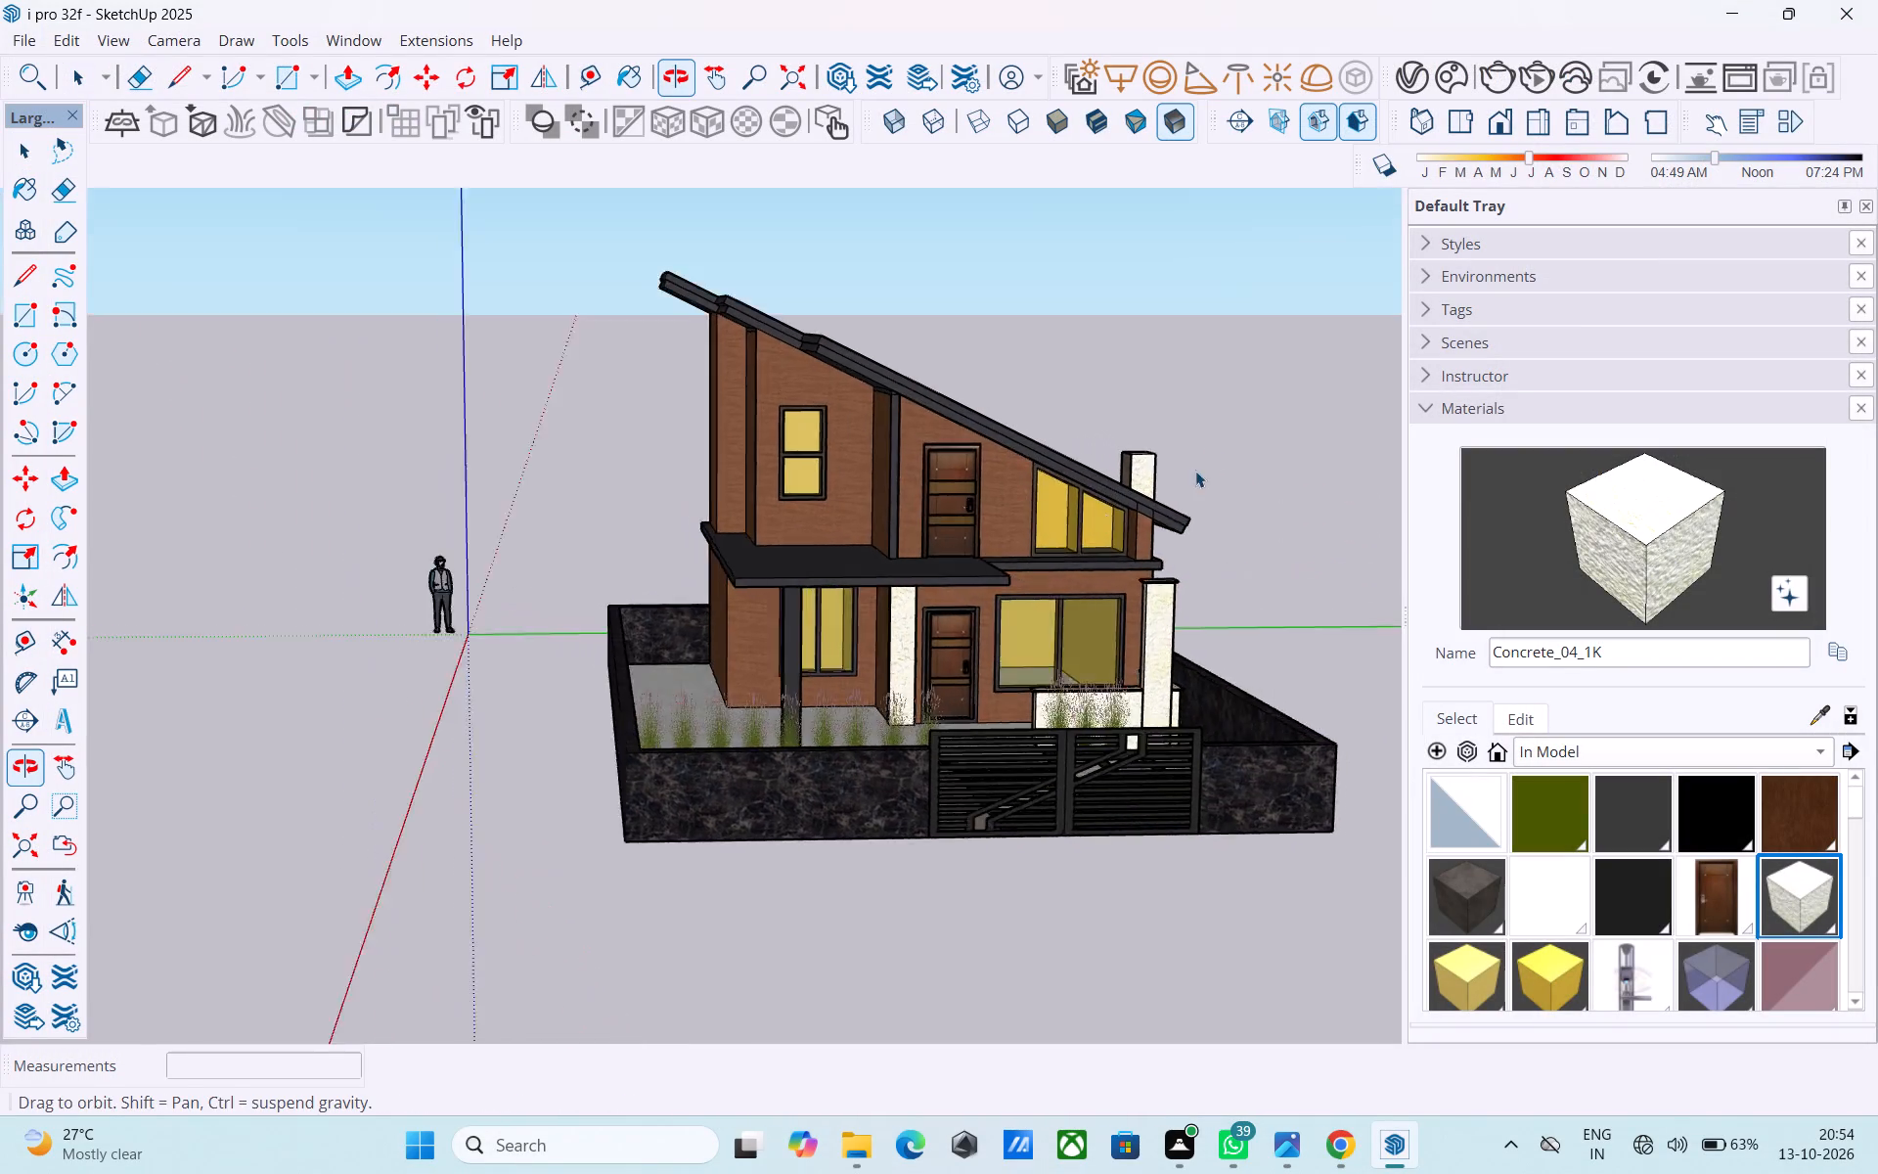
scroll(929, 559, "up", 7)
key("space")
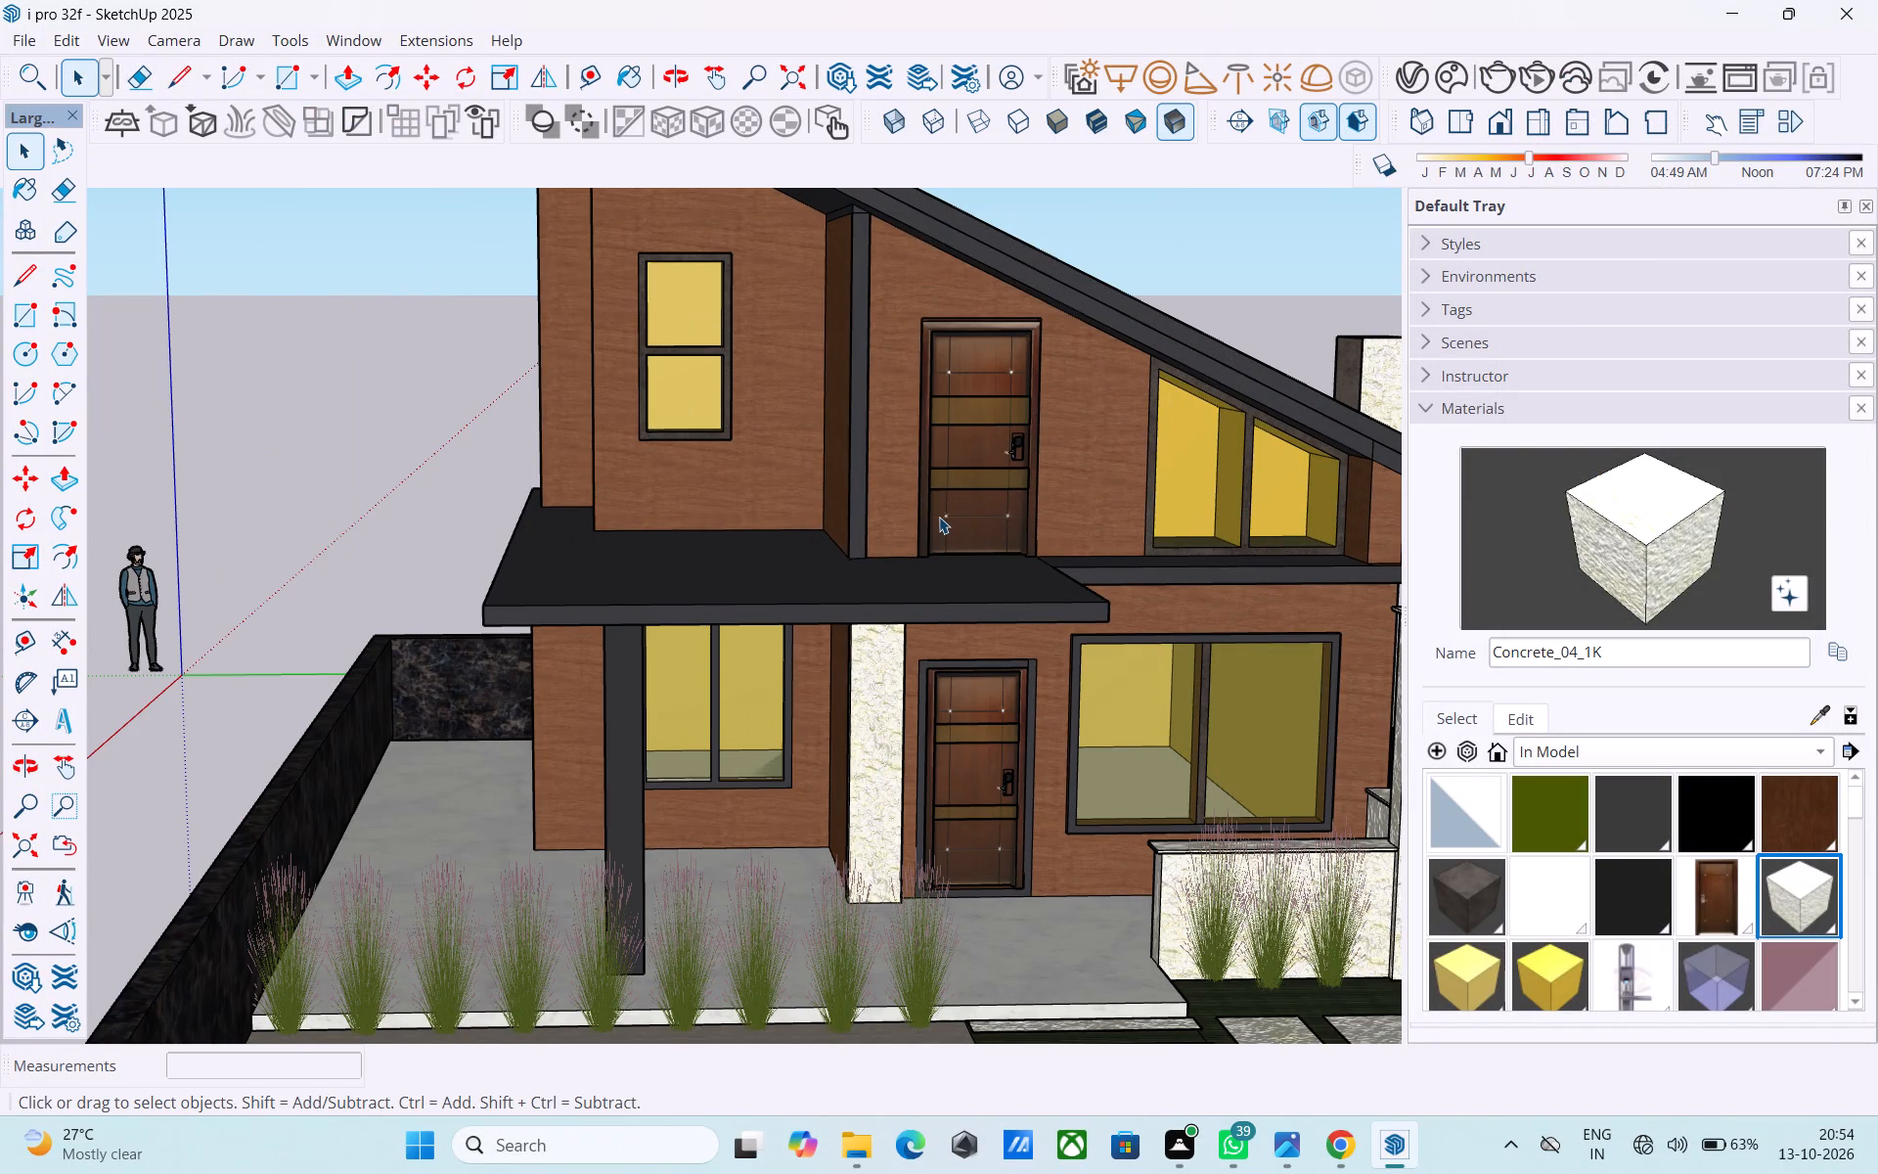
middle_click_drag(939, 517, 931, 602)
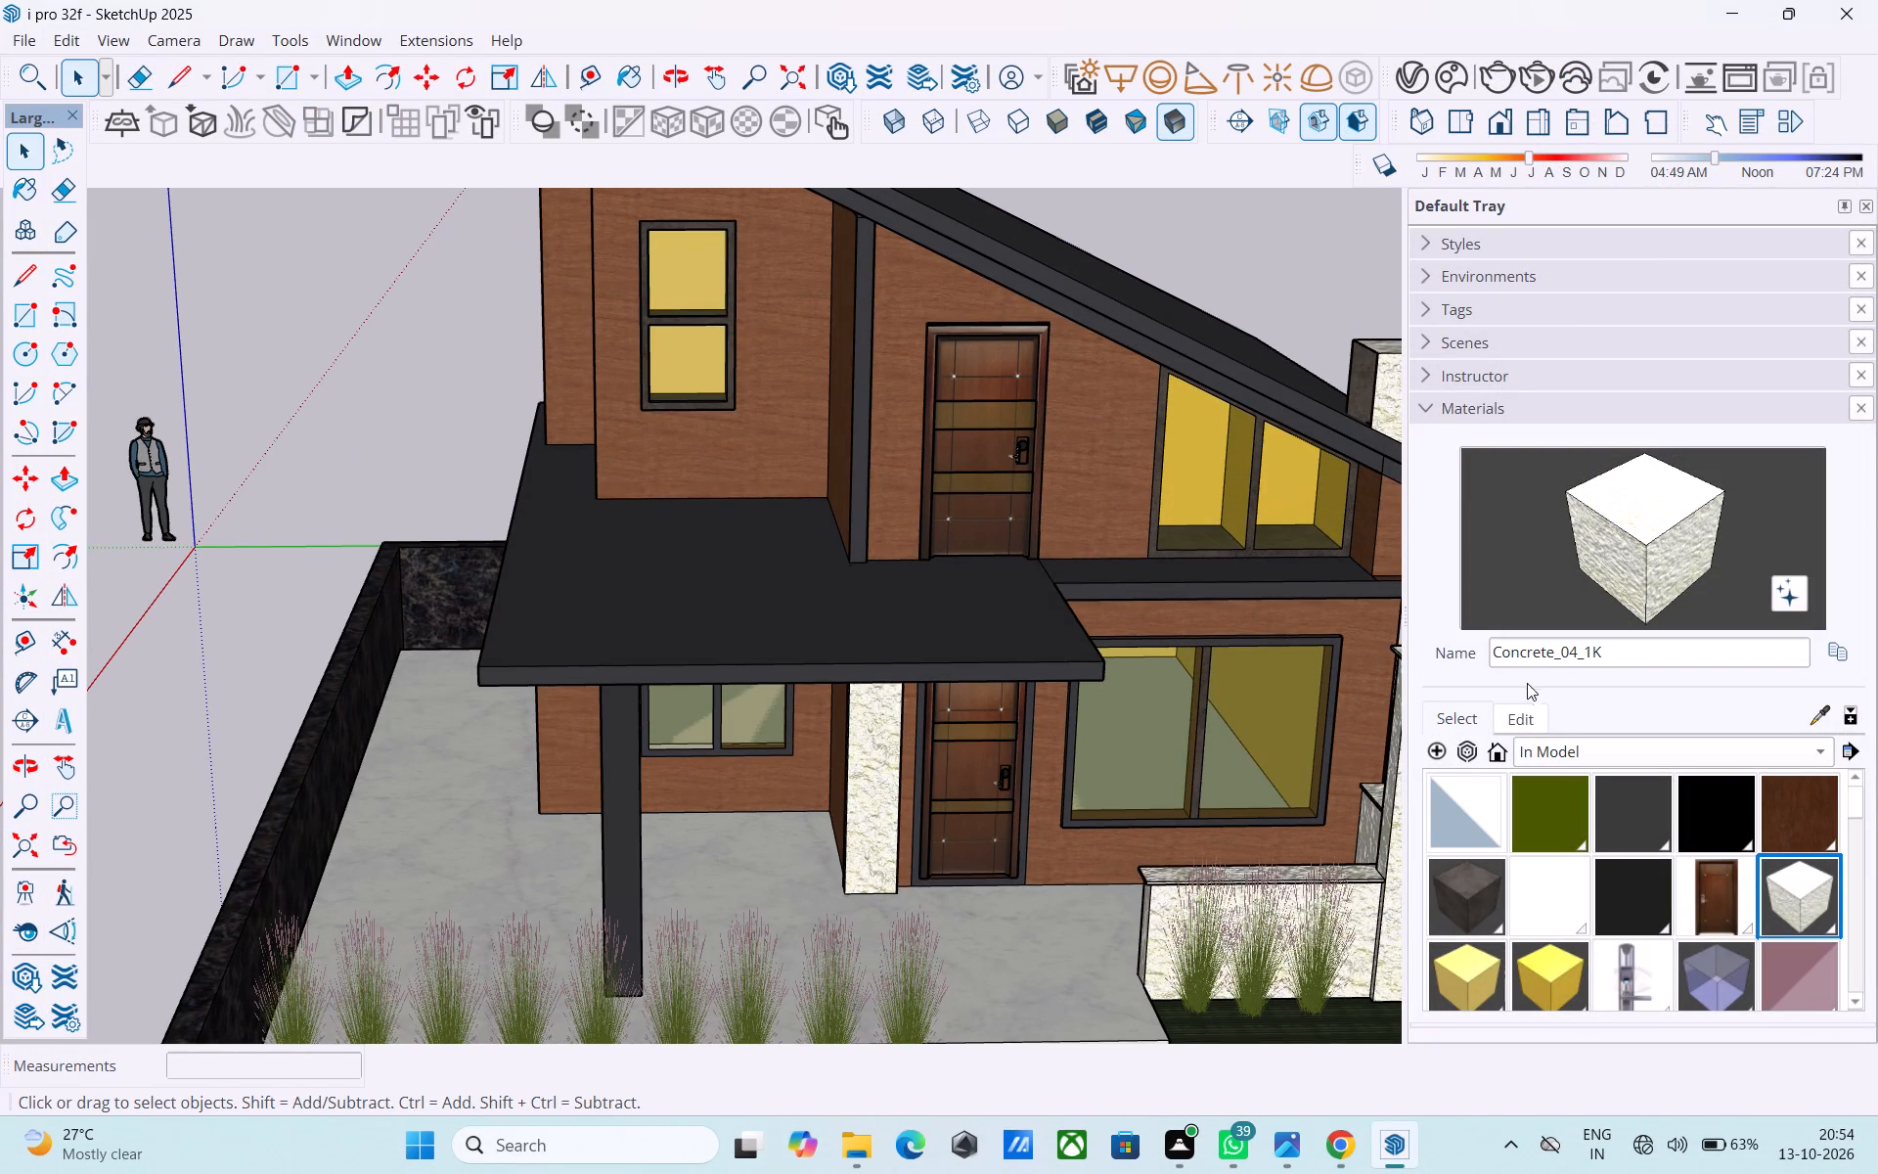
scroll(1571, 806, "down", 3)
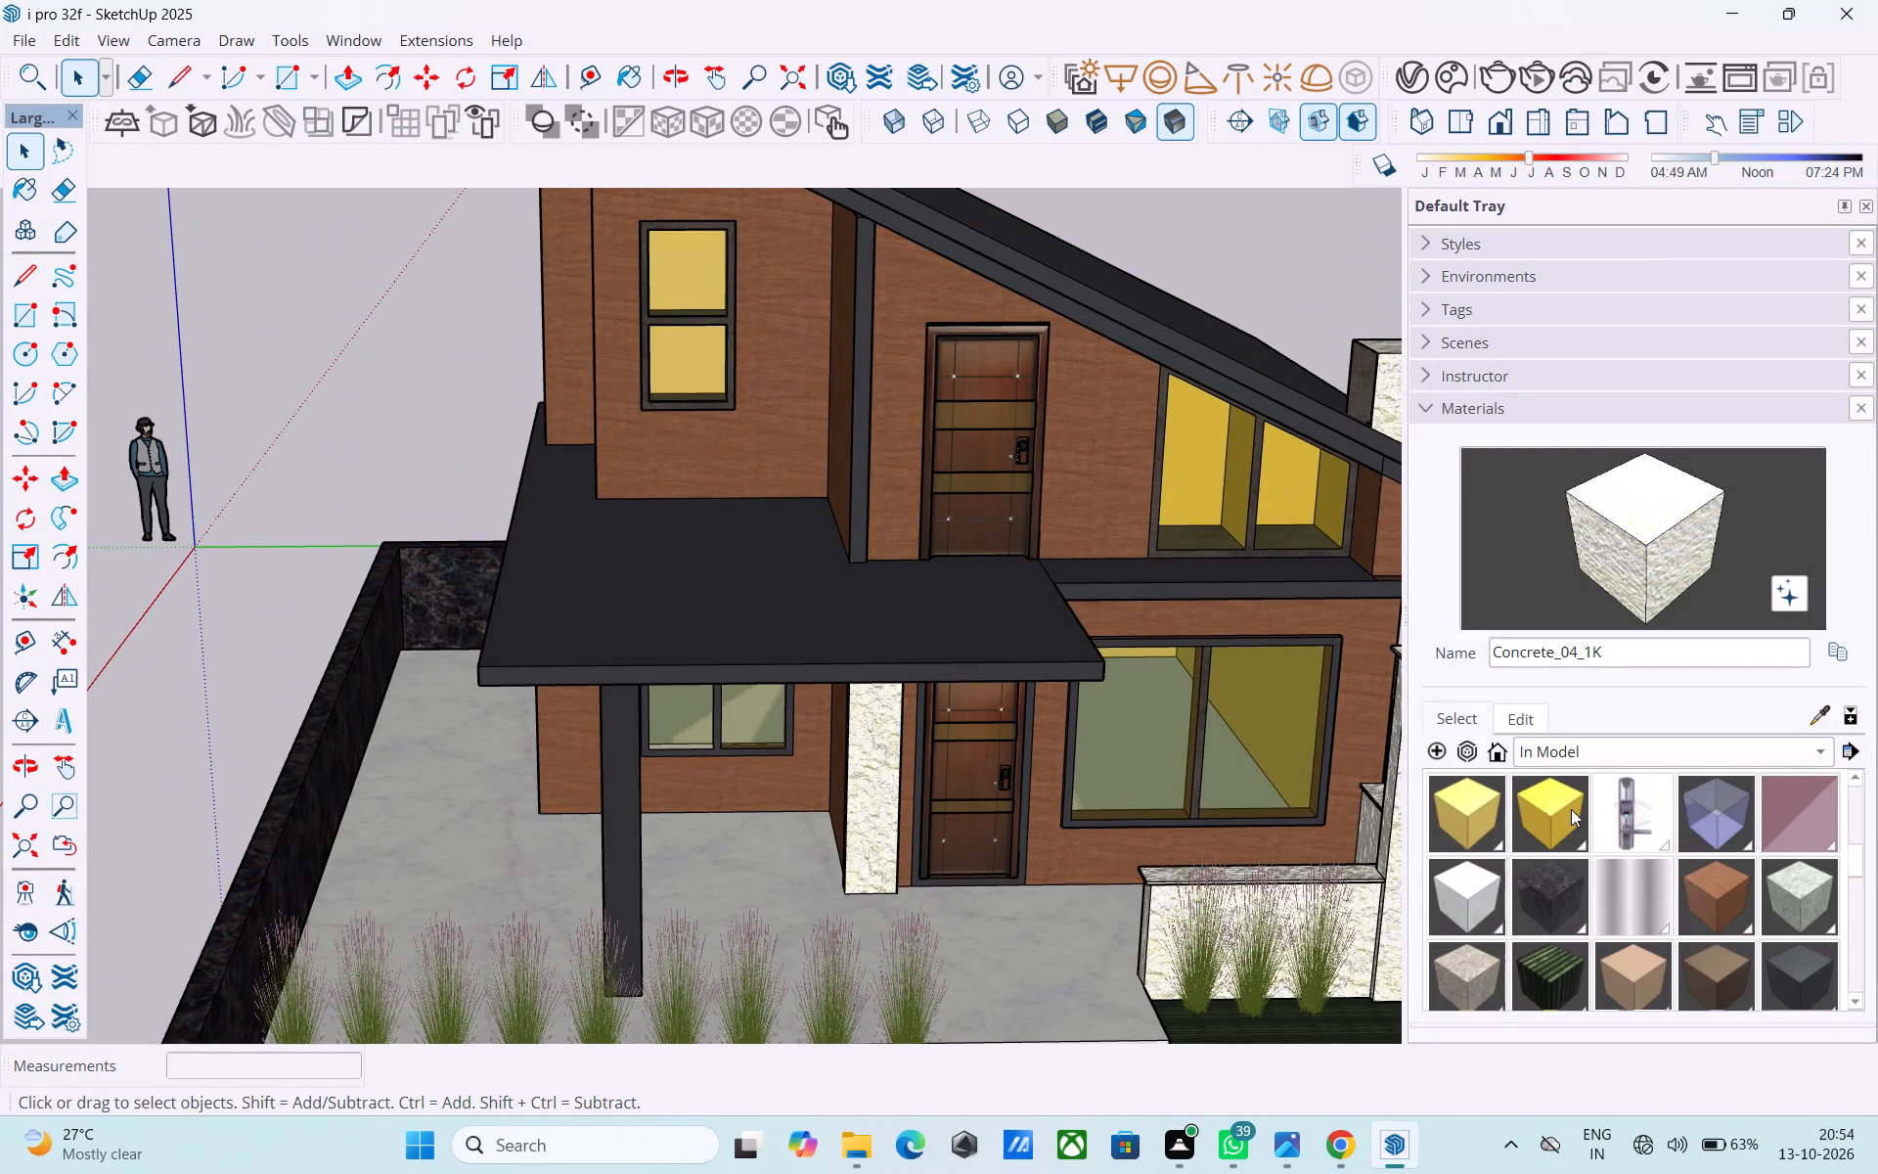
middle_click_drag(1123, 820, 1166, 651)
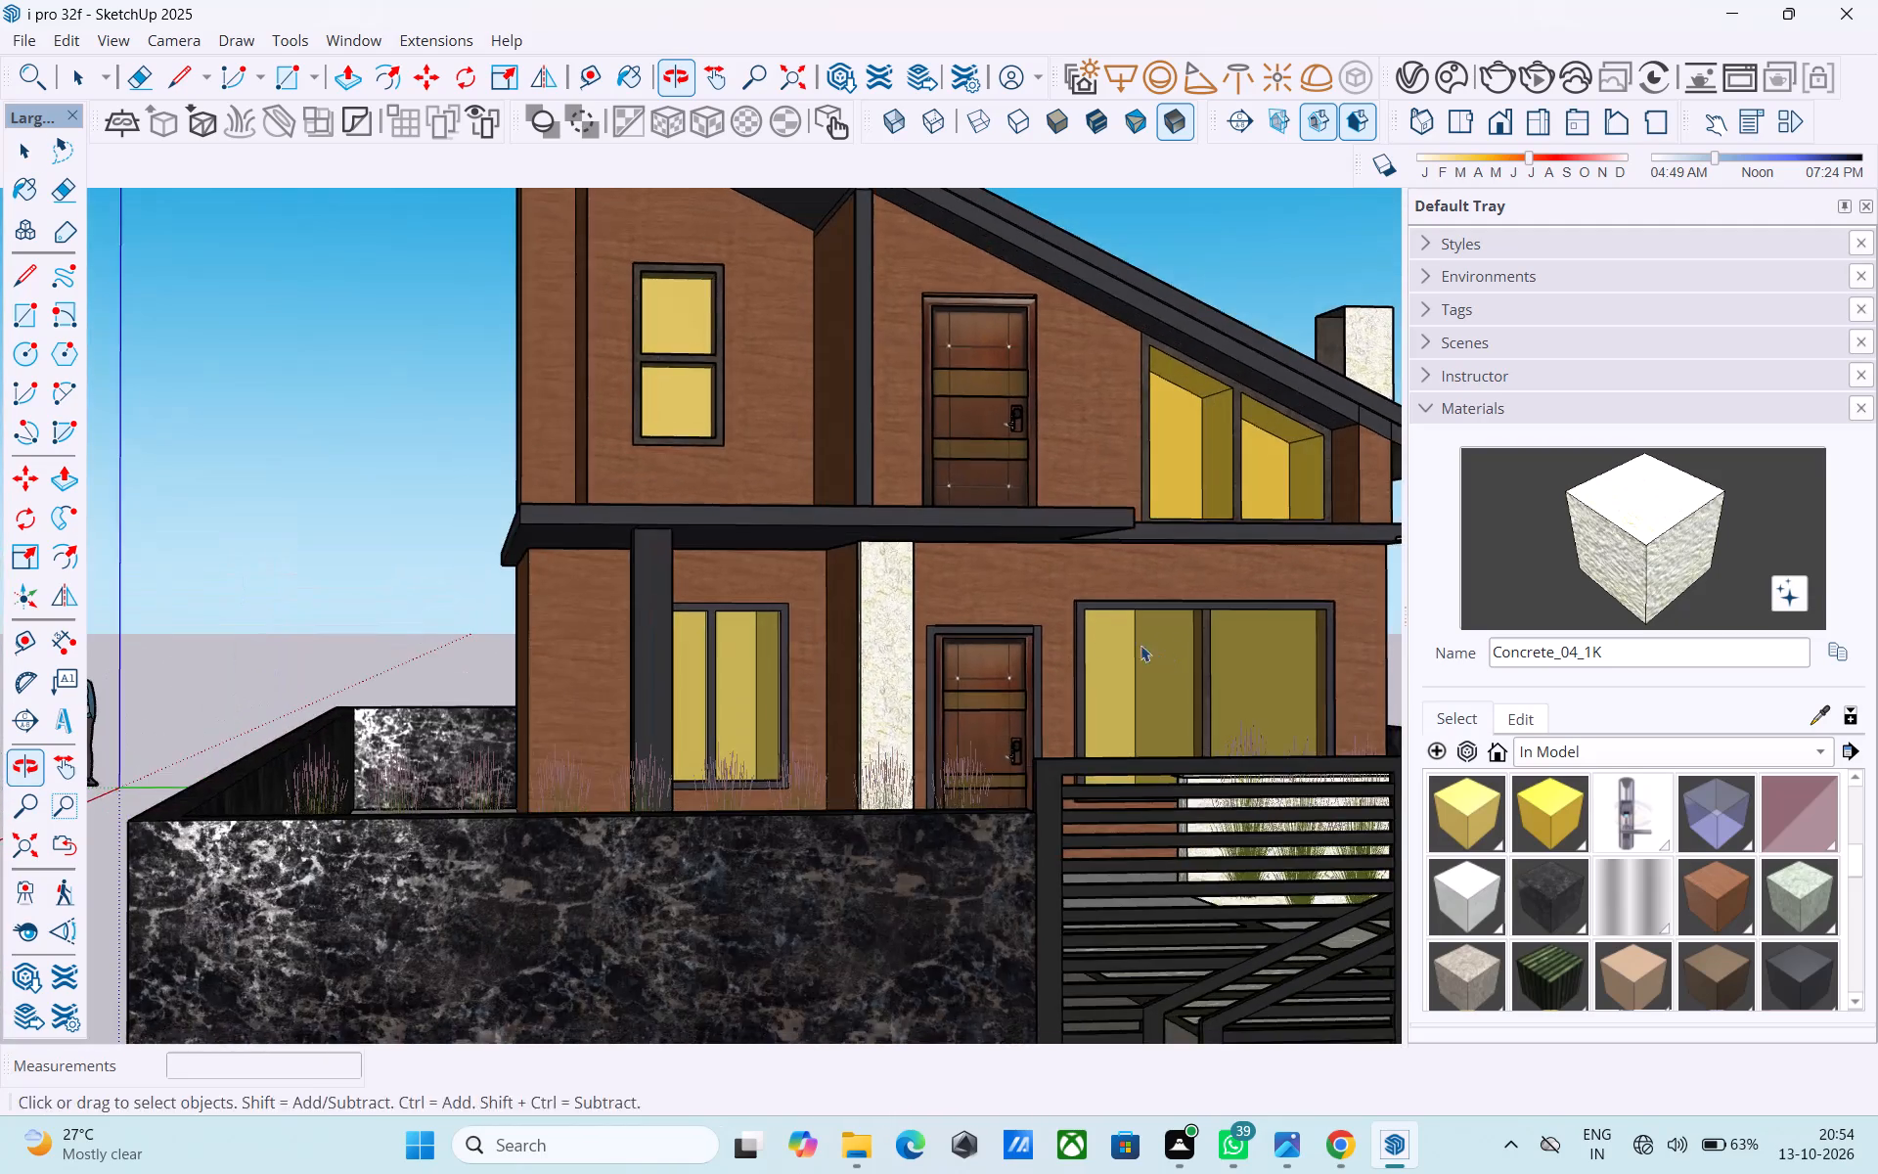
middle_click_drag(1089, 623, 653, 761, "shift")
scroll(651, 760, "up", 20)
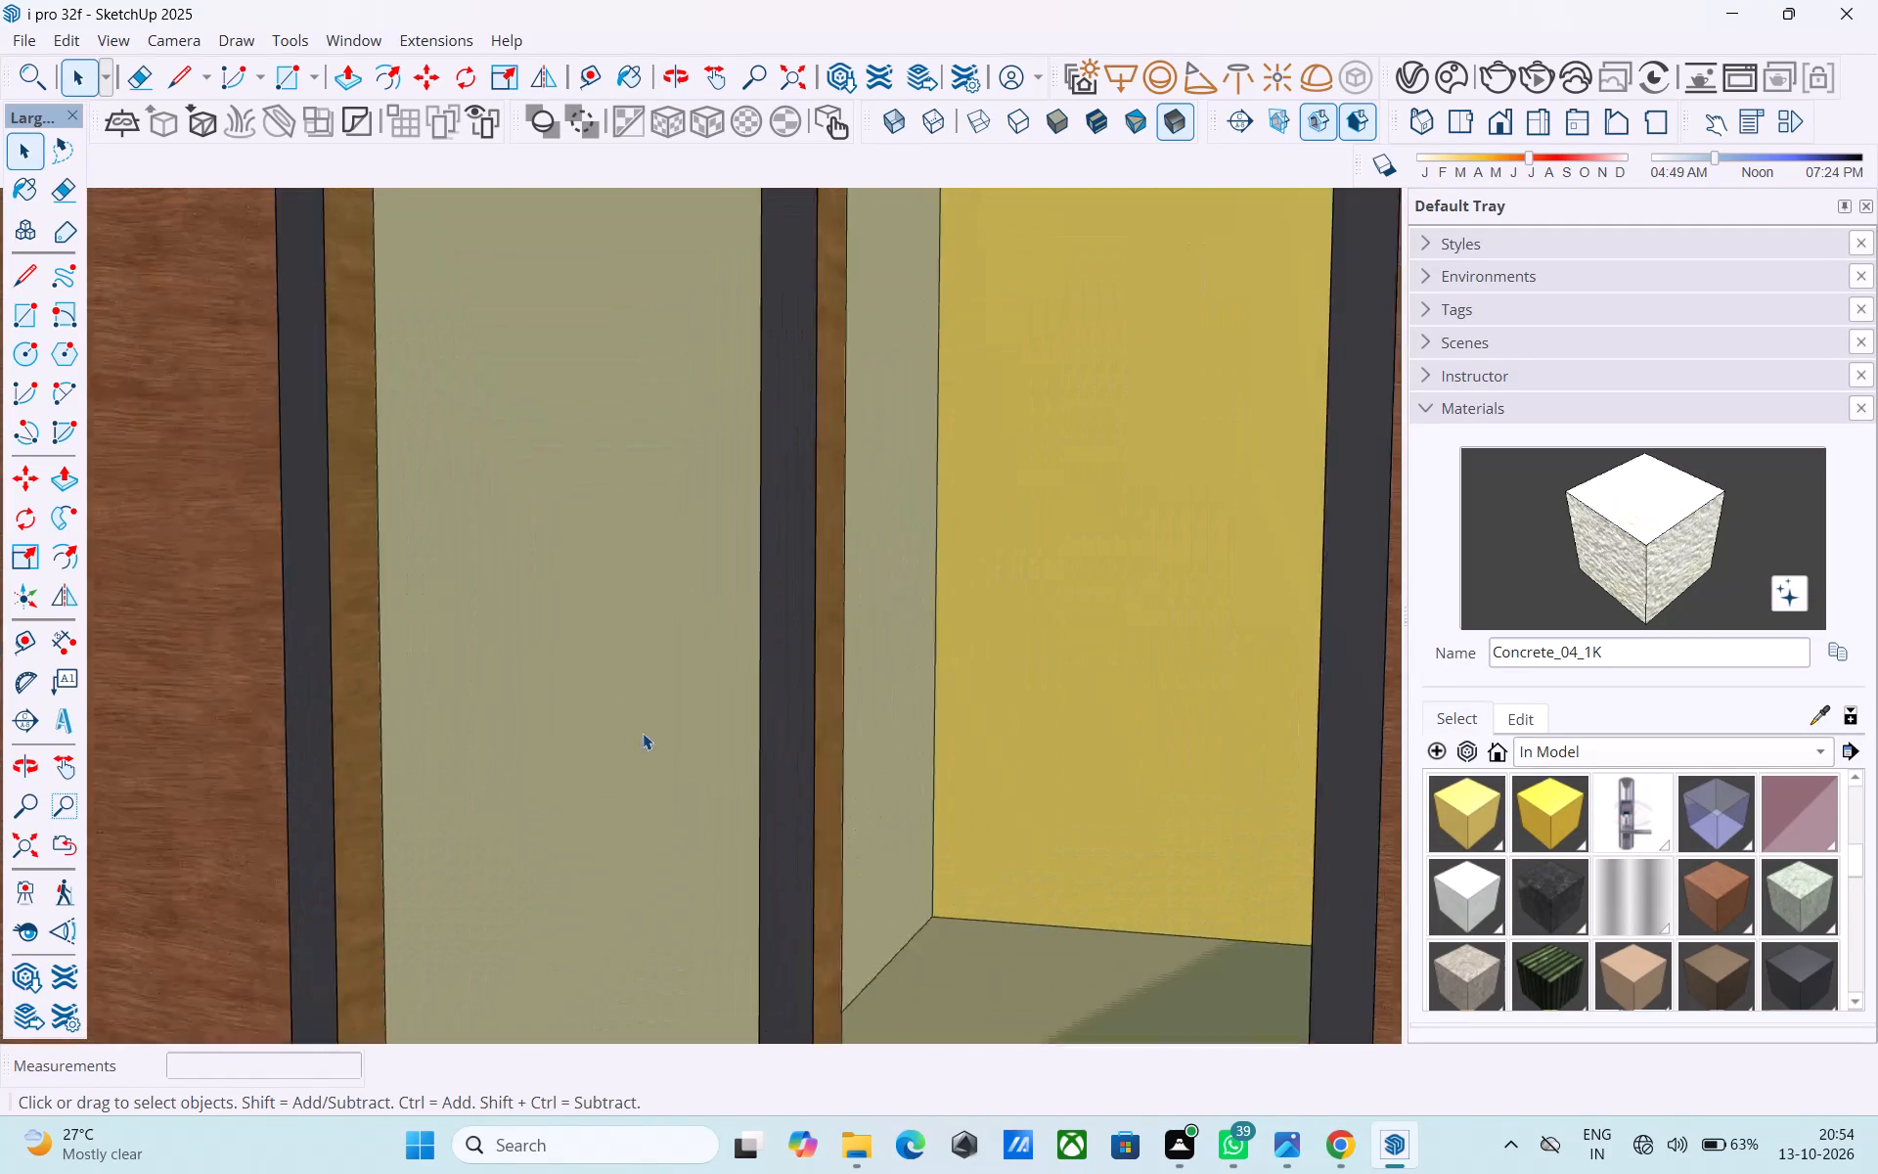
scroll(643, 733, "up", 5)
scroll(643, 733, "up", 20)
scroll(712, 692, "up", 18)
middle_click(712, 692)
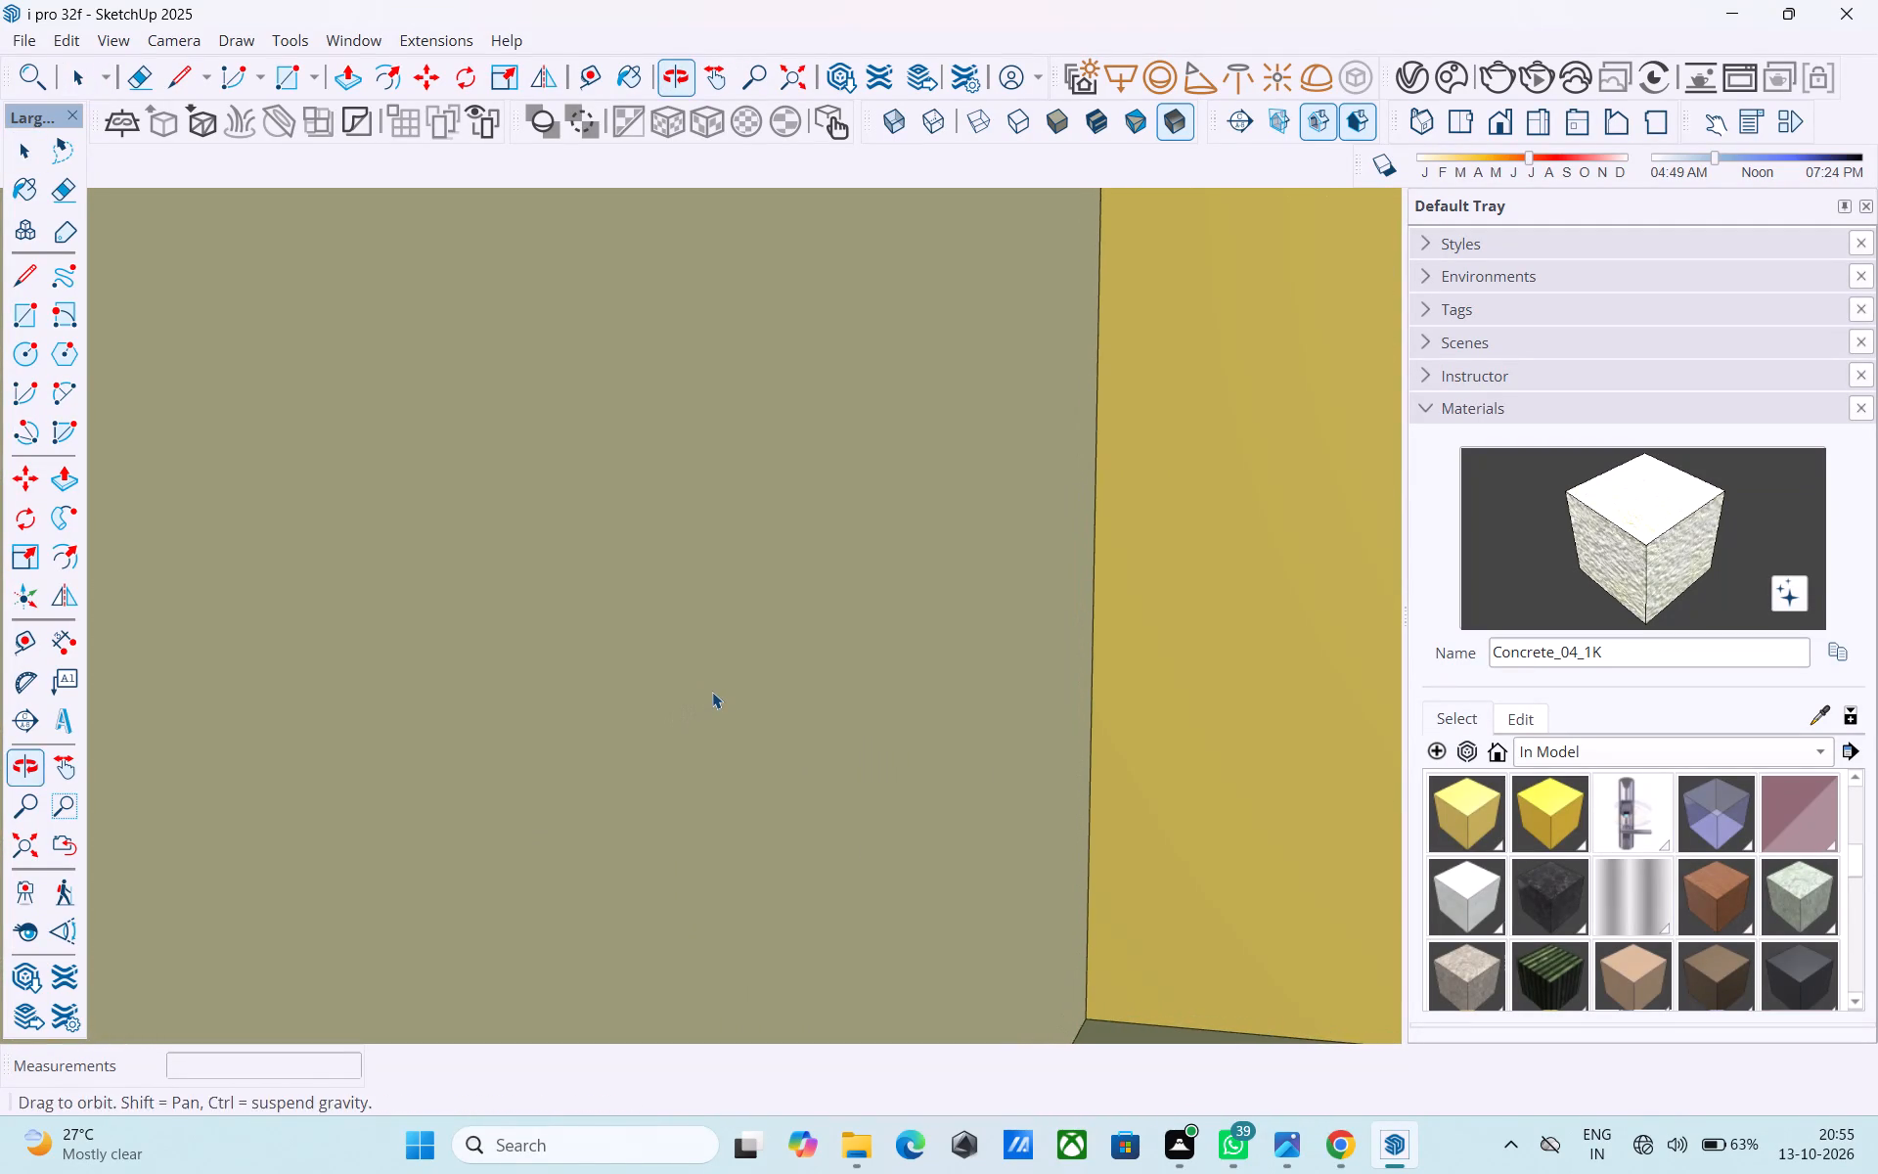
scroll(712, 692, "up", 20)
scroll(712, 692, "up", 3)
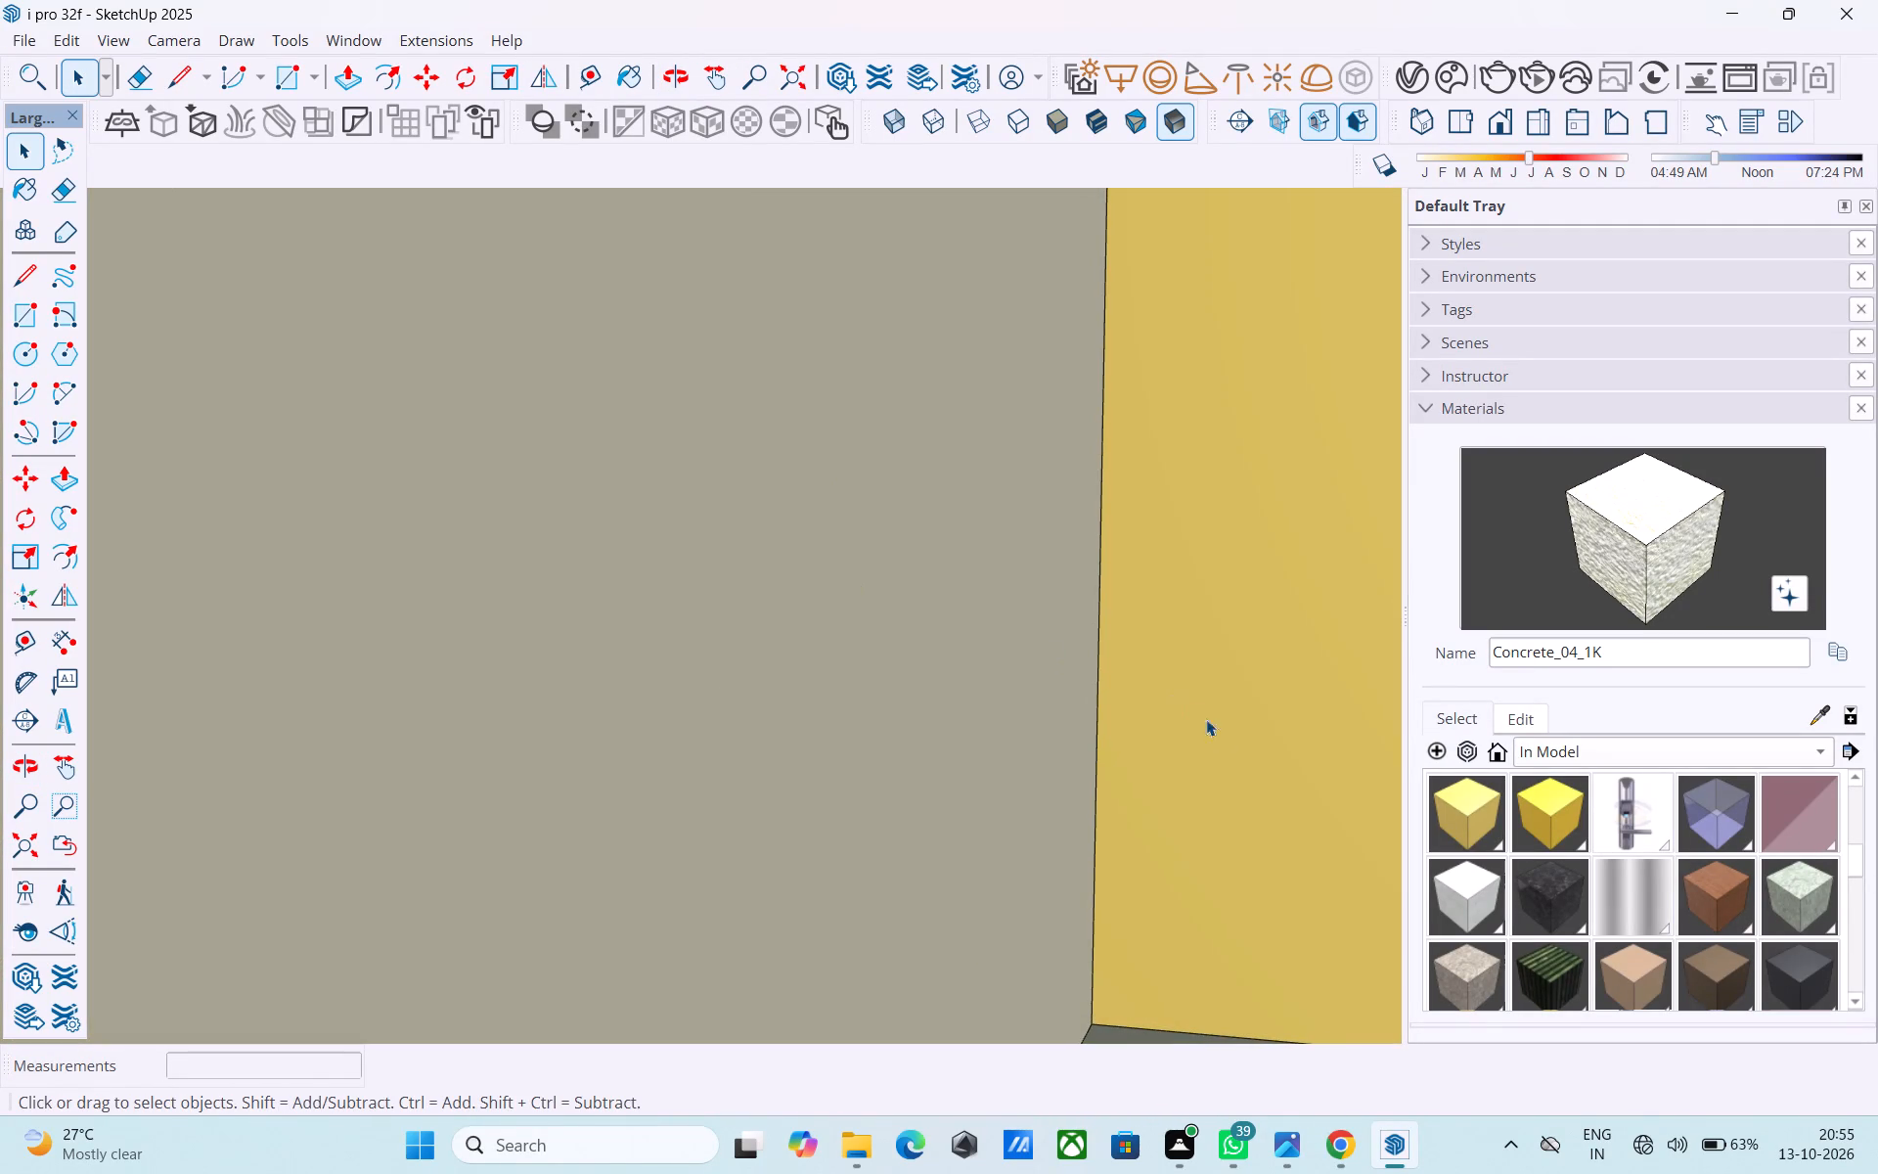
left_click(1454, 832)
left_click(931, 700)
middle_click_drag(874, 702, 1063, 594)
scroll(1056, 563, "down", 6)
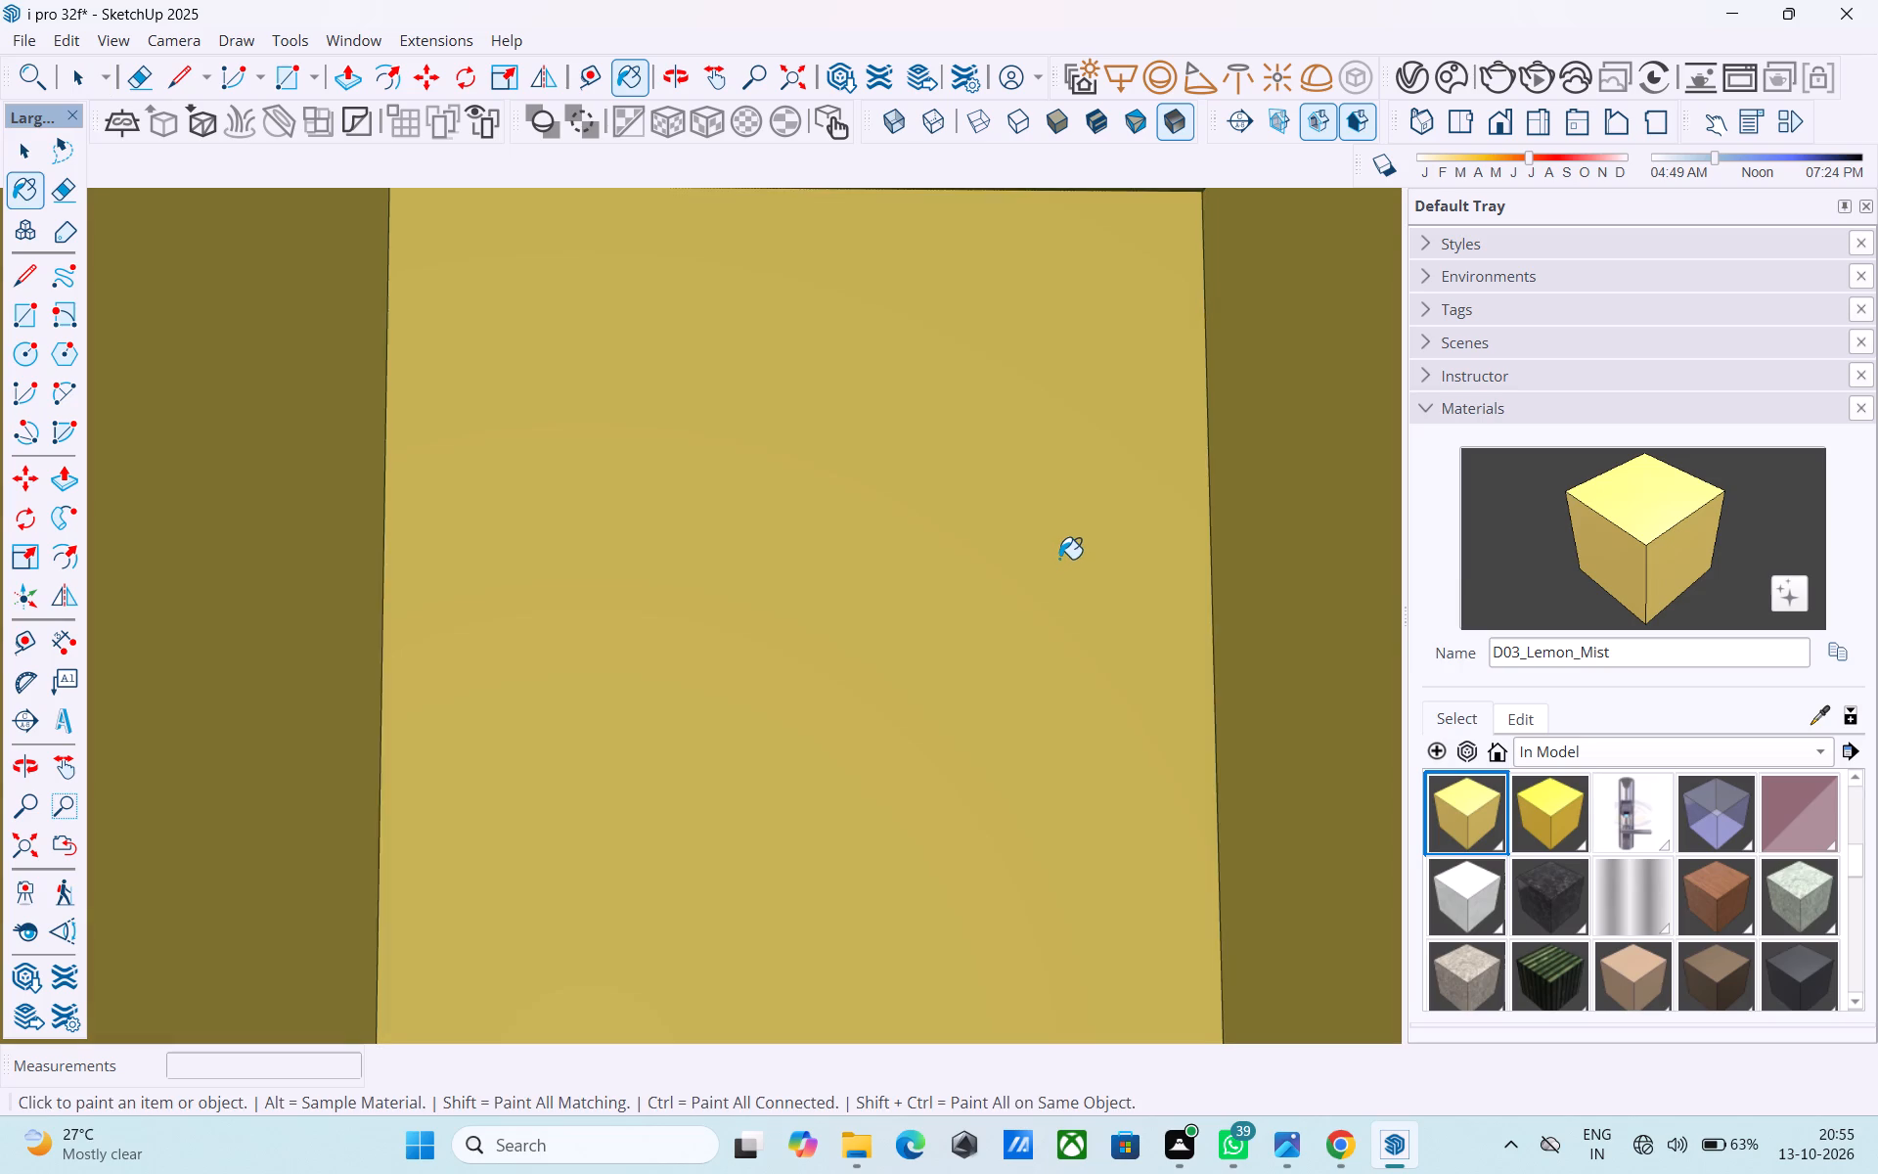
scroll(1059, 559, "down", 20)
scroll(1059, 559, "down", 20)
scroll(1059, 559, "down", 5)
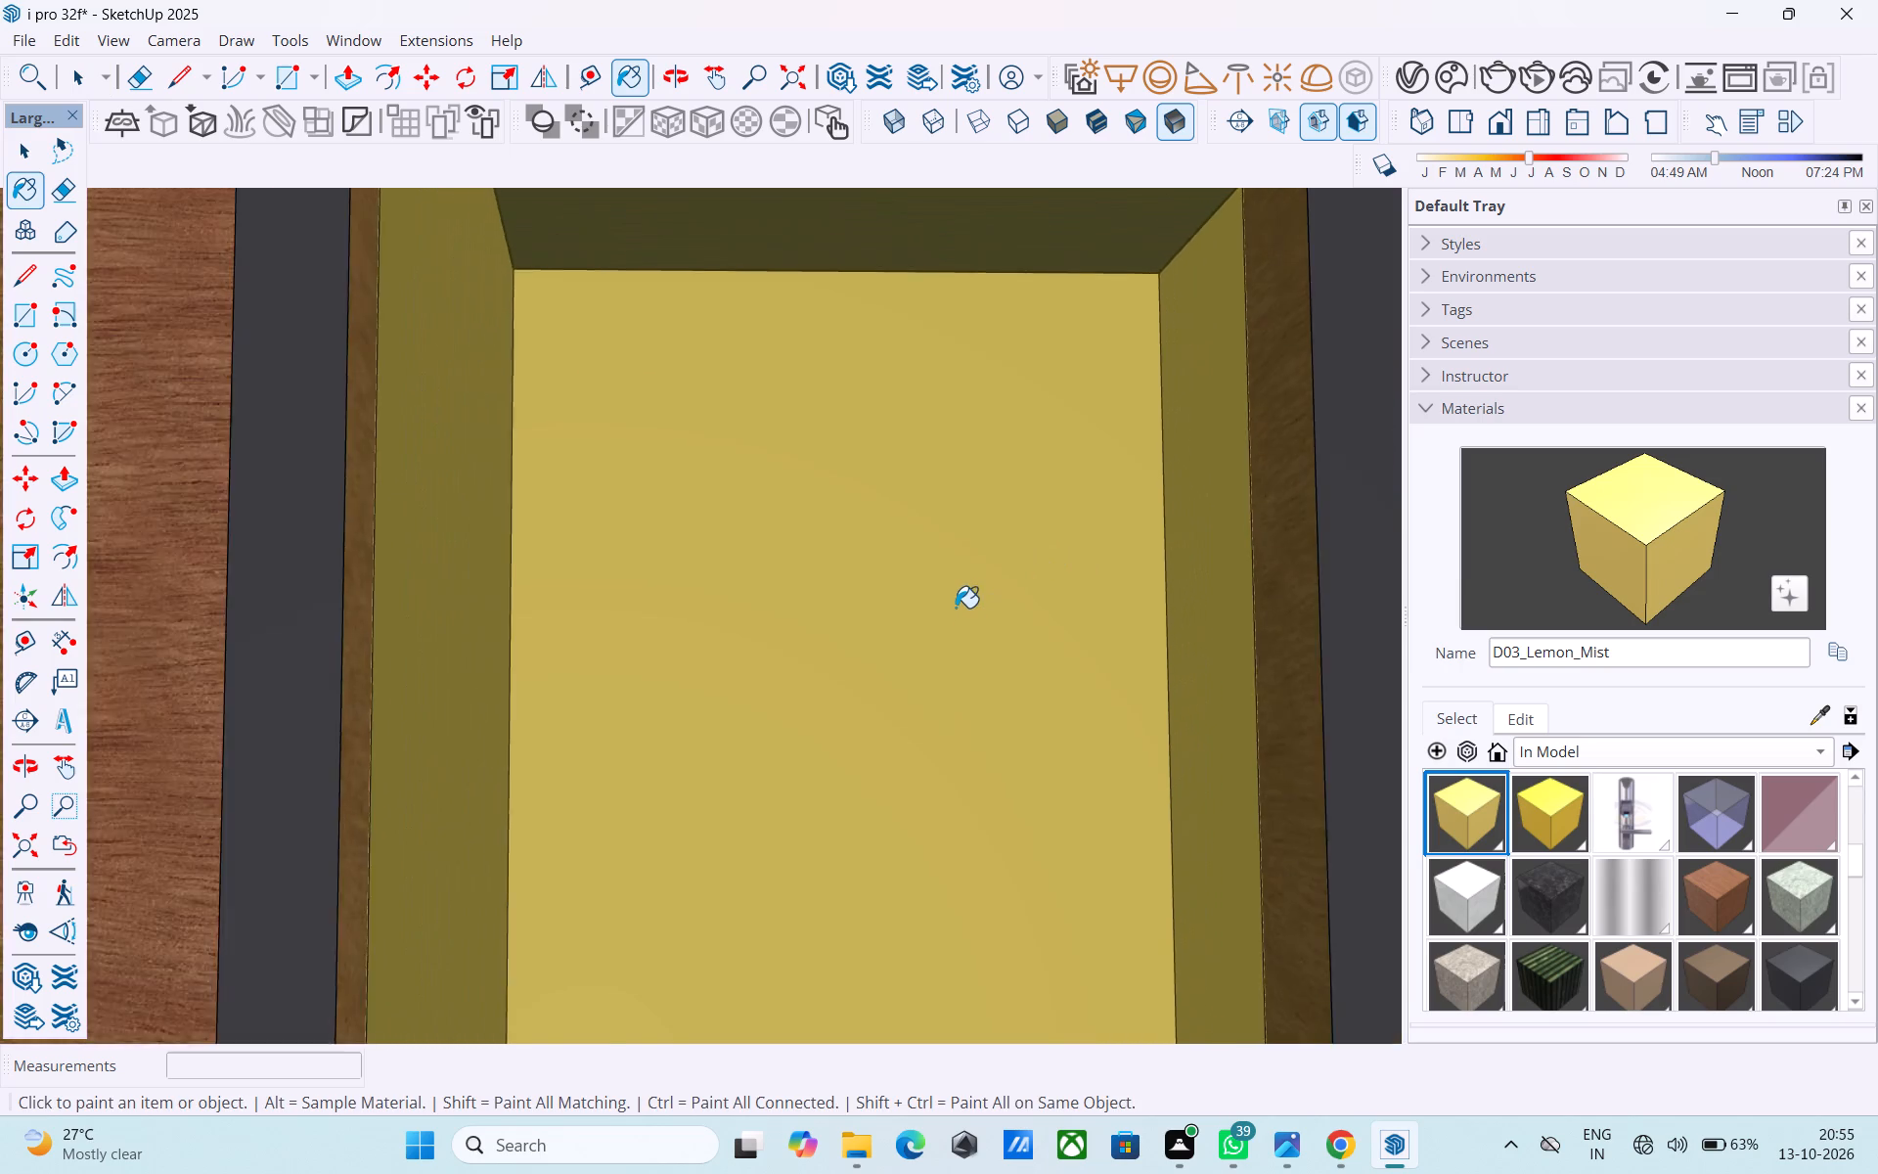
scroll(956, 608, "down", 20)
scroll(956, 608, "down", 20)
scroll(956, 608, "down", 5)
key("space")
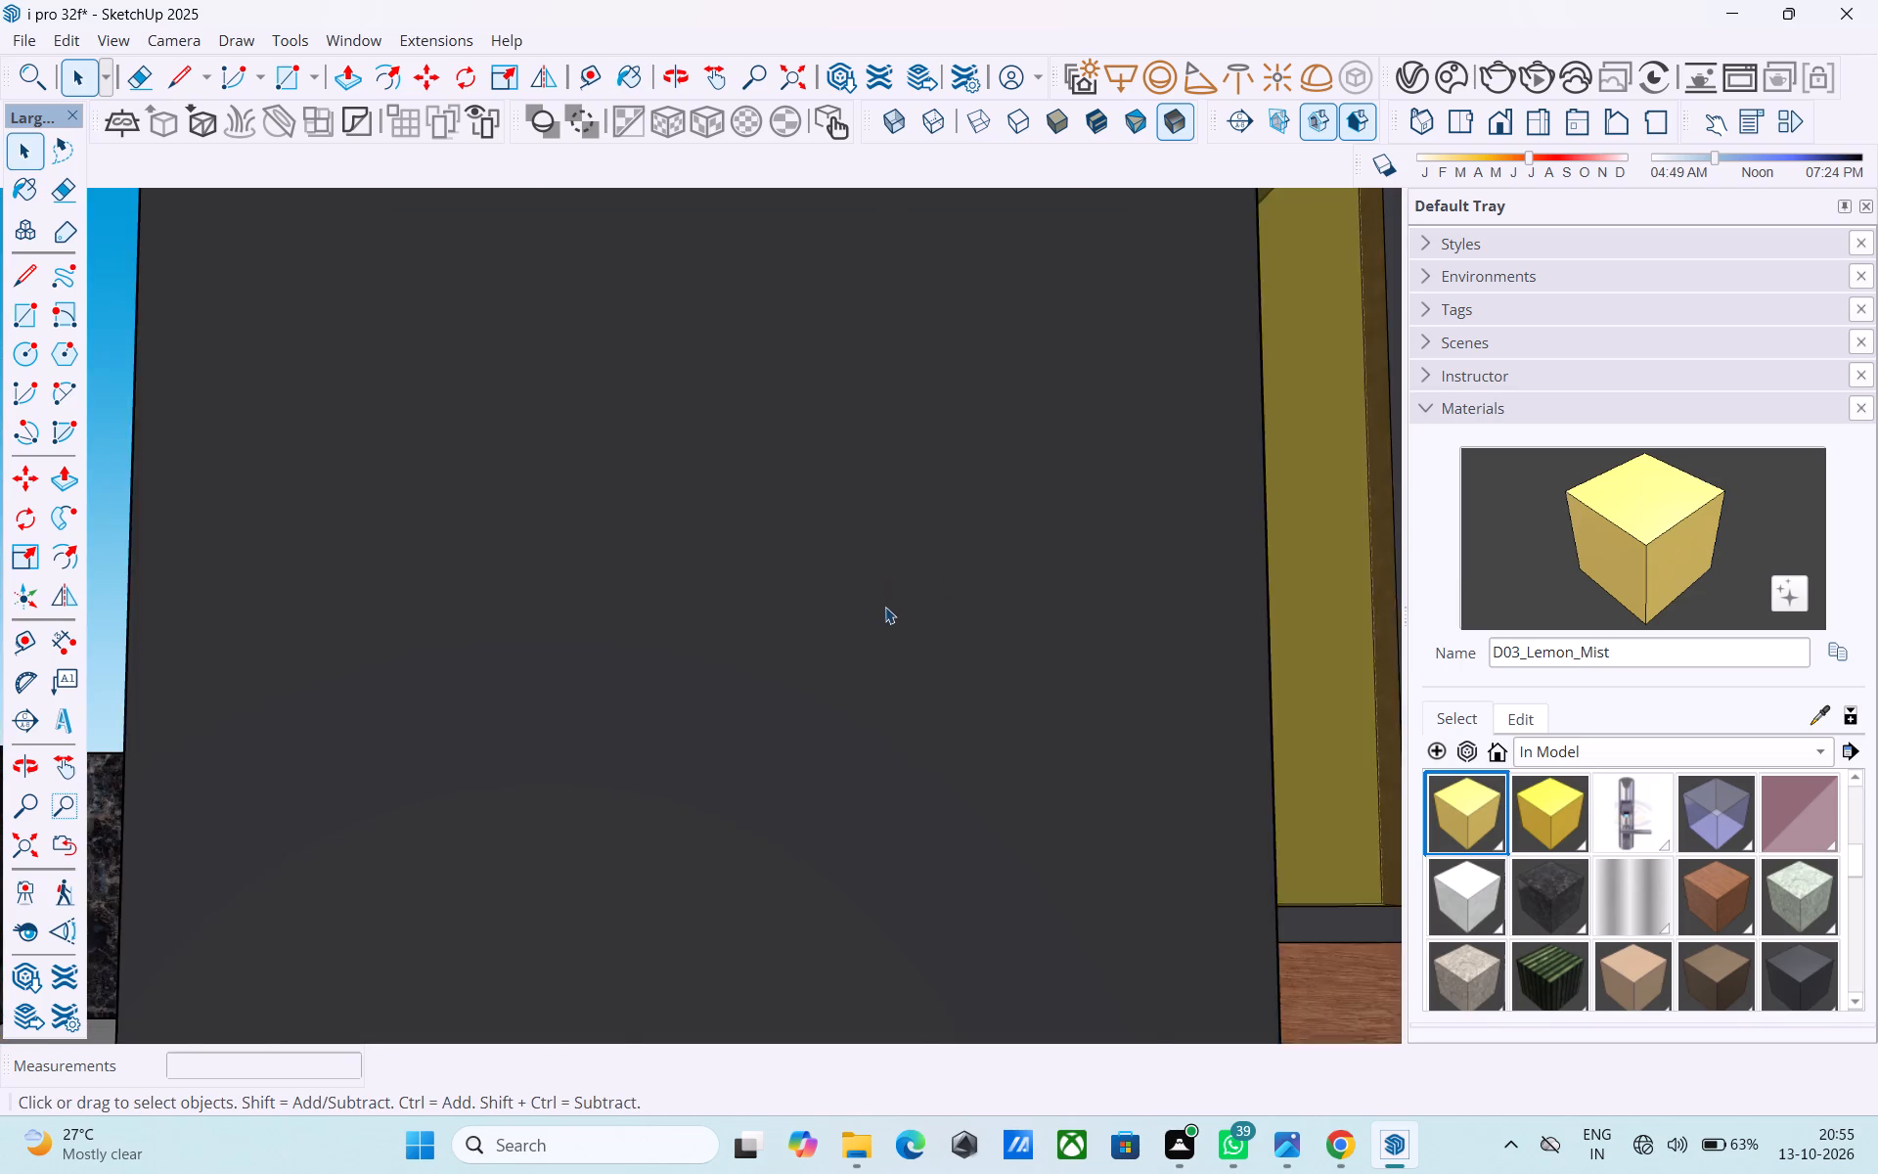
Examine the front facade, windows, porch roof and gate from low and corner angles.
scroll(885, 607, "down", 16)
middle_click_drag(926, 593, 961, 978)
scroll(955, 941, "down", 12)
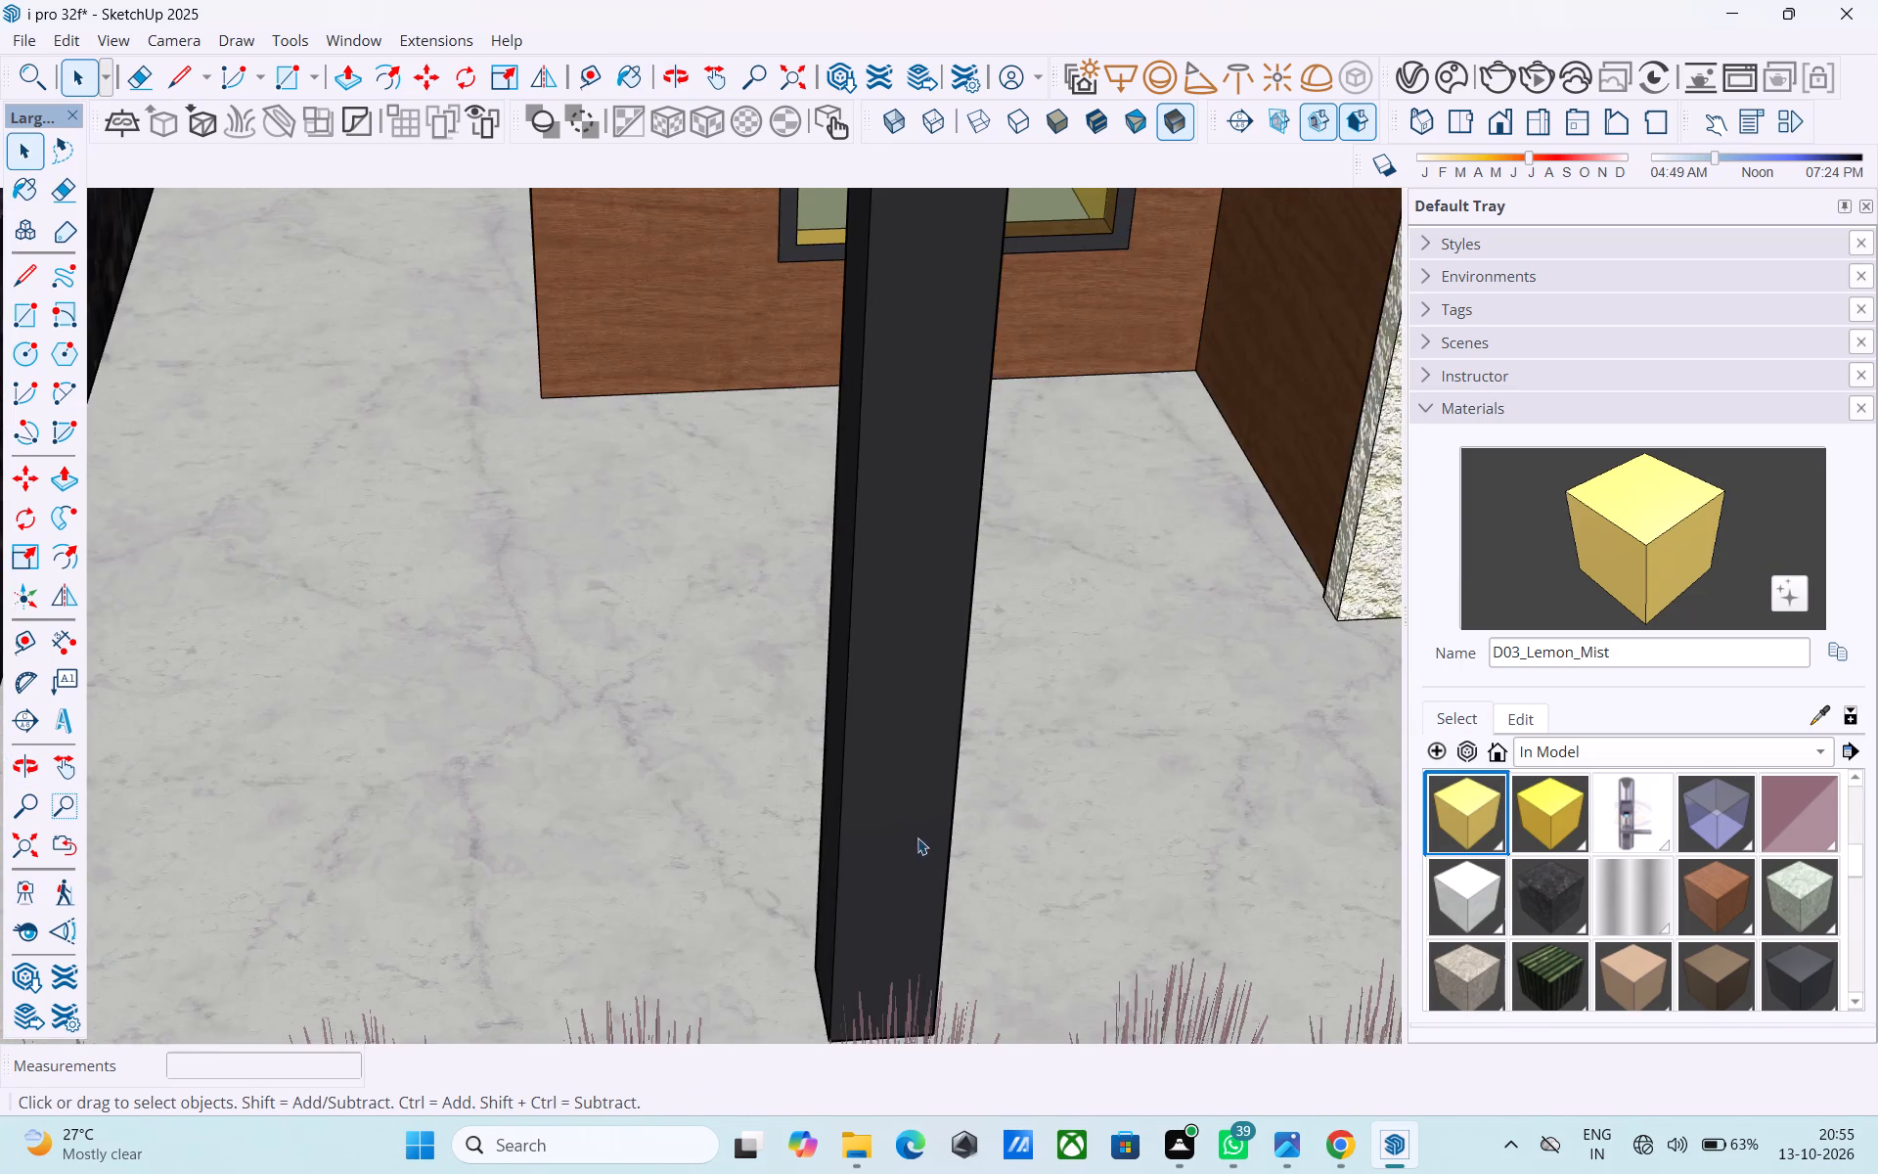
scroll(917, 837, "down", 8)
middle_click_drag(832, 832, 747, 588)
scroll(527, 529, "down", 11)
middle_click_drag(504, 604, 702, 597)
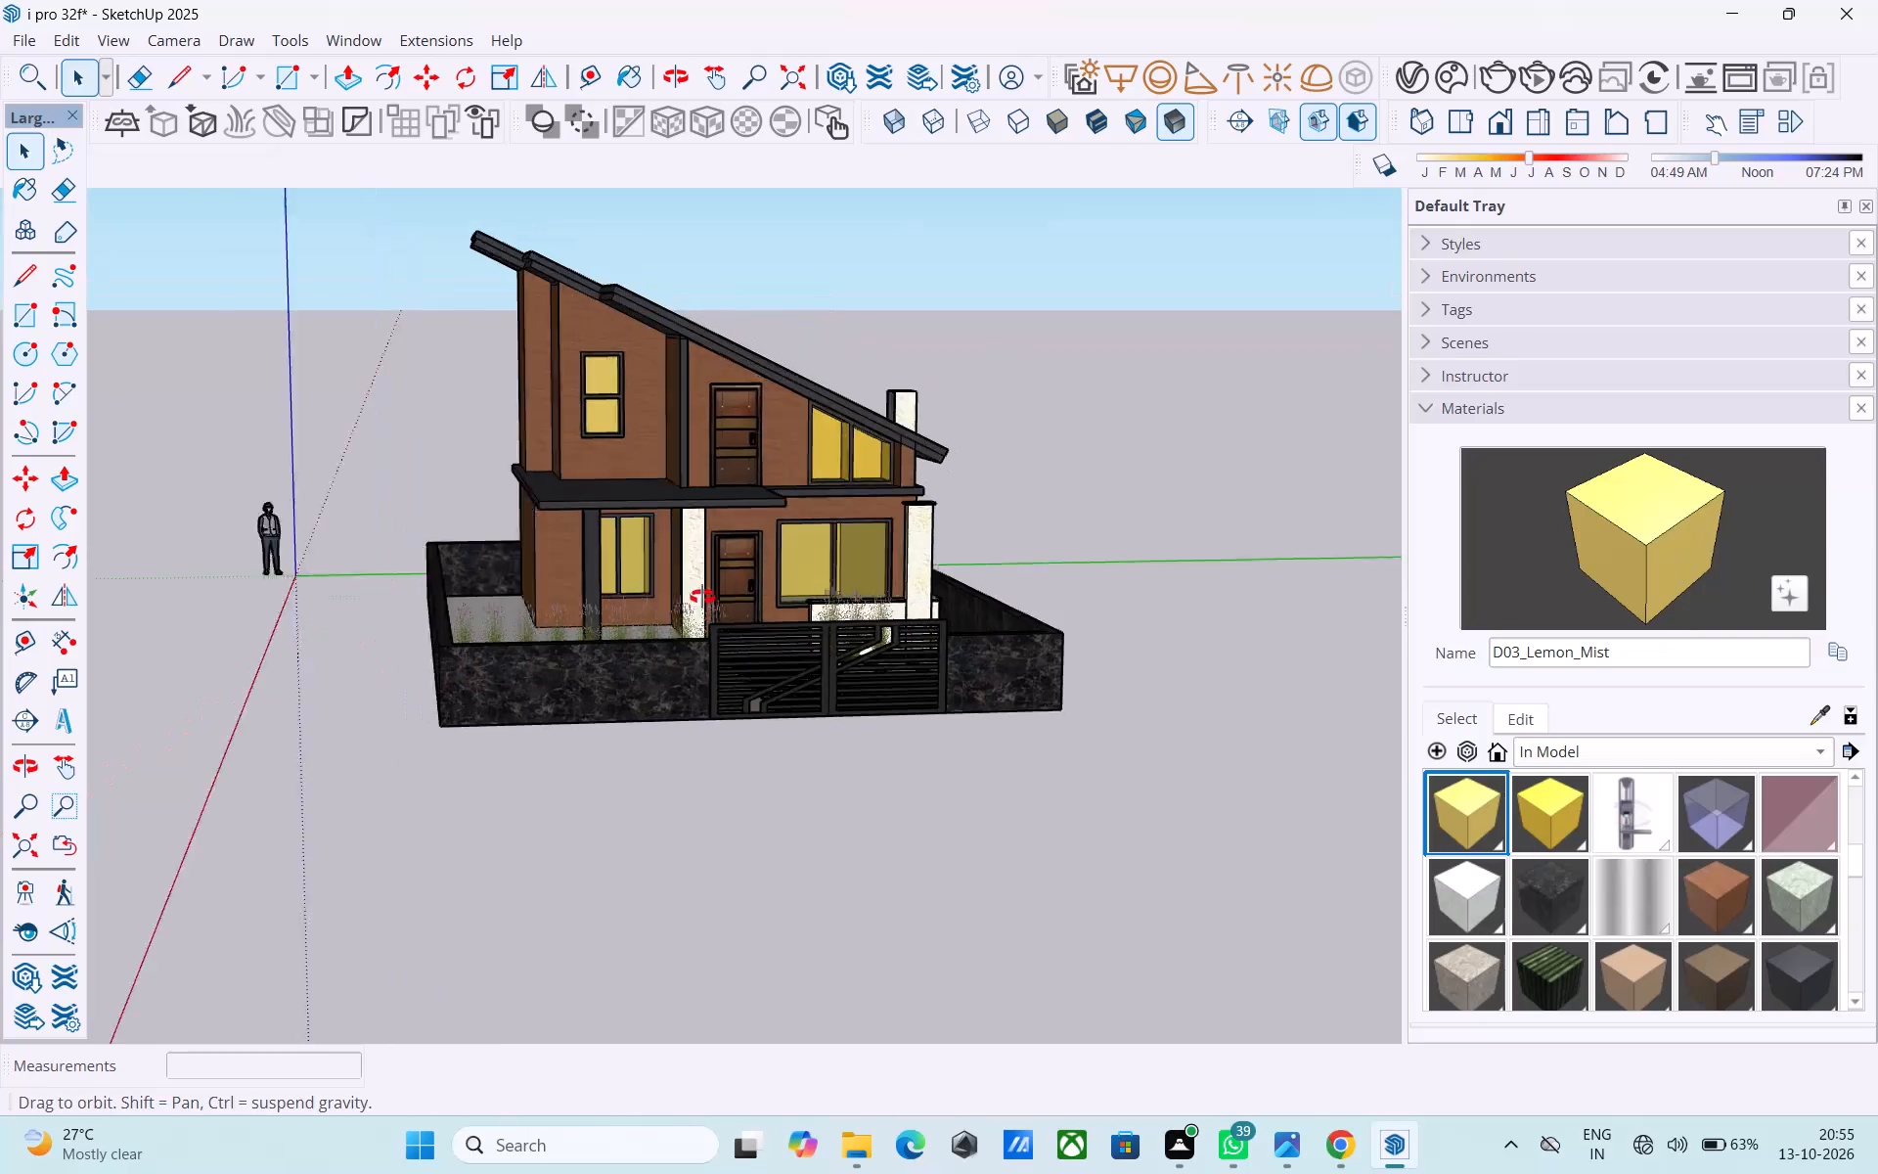
middle_click_drag(702, 597, 802, 423)
scroll(702, 471, "up", 6)
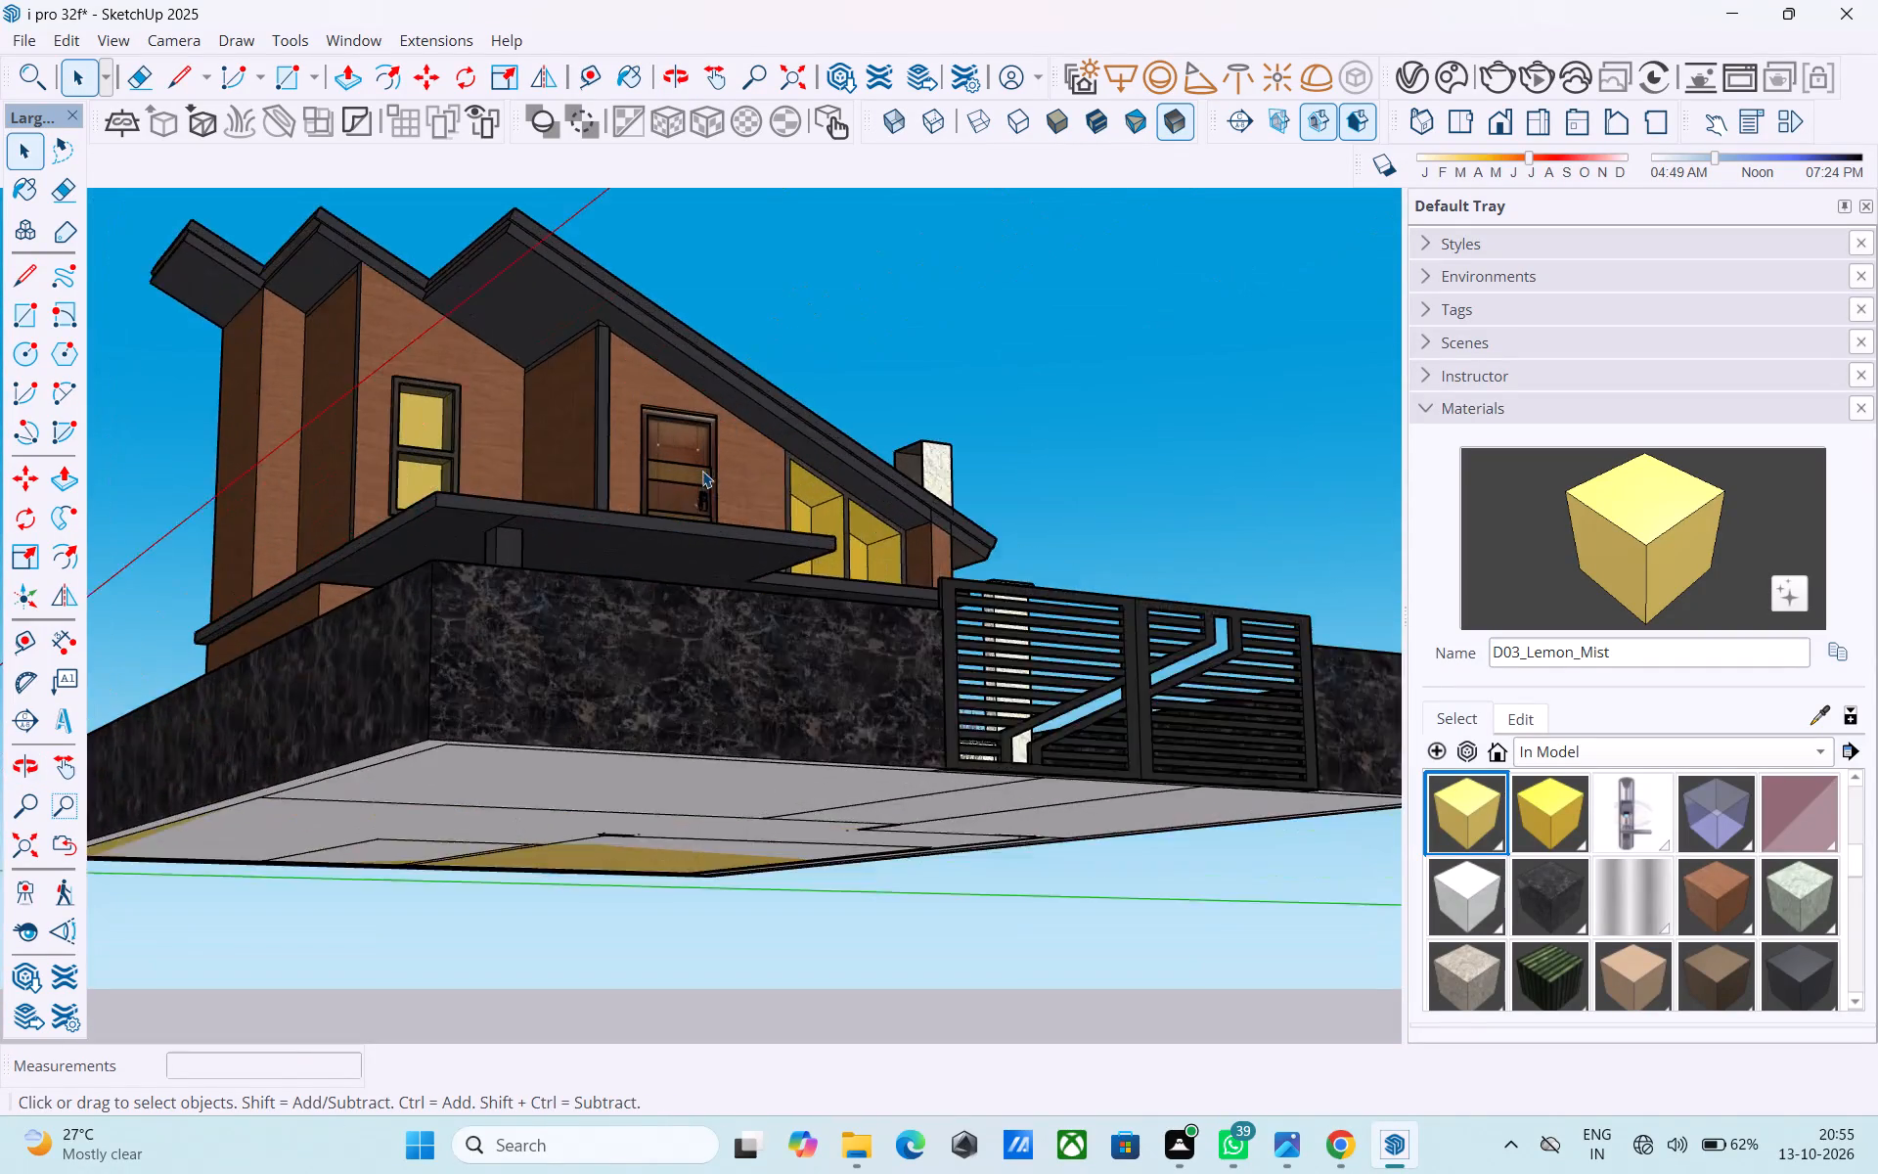
scroll(613, 485, "up", 1)
middle_click_drag(603, 481, 397, 562)
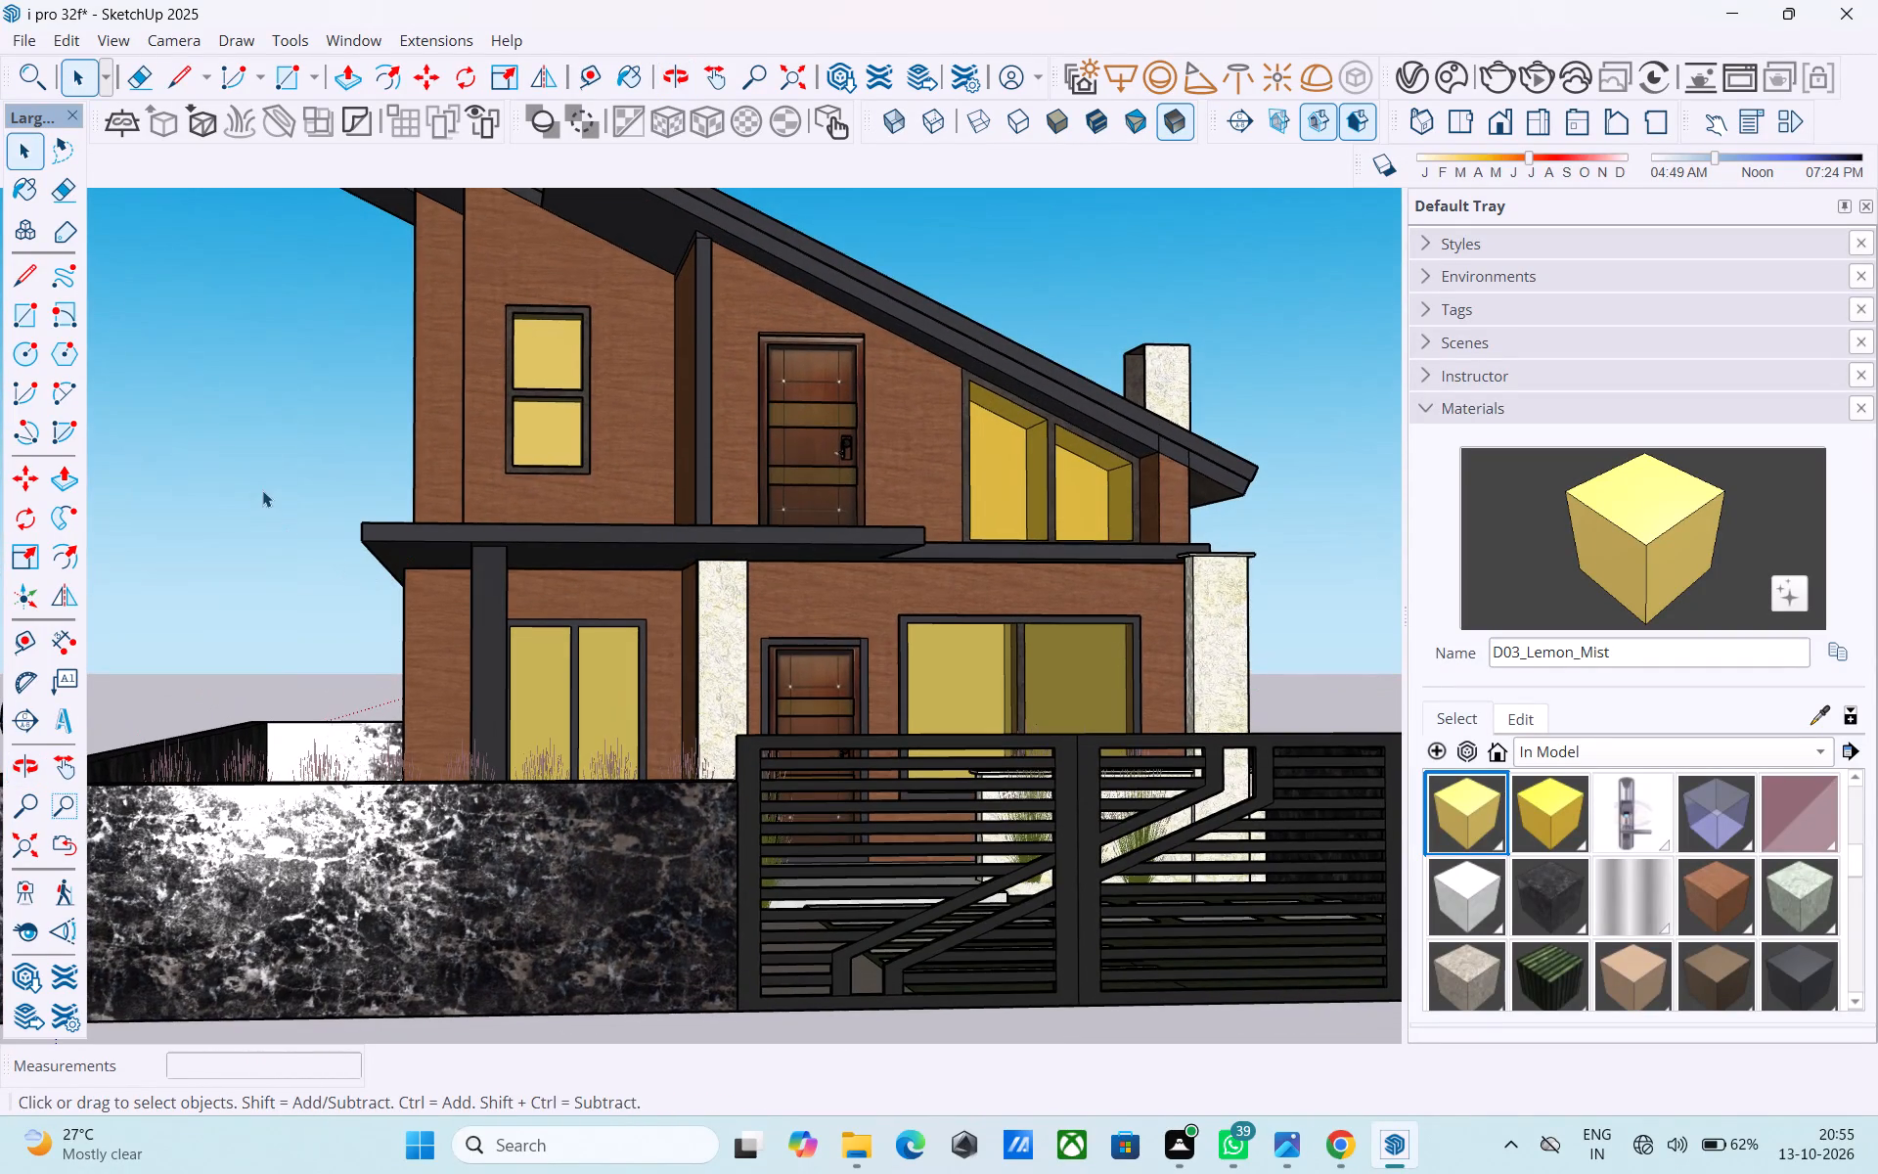
middle_click_drag(260, 488, 308, 564)
middle_click_drag(620, 671, 734, 707)
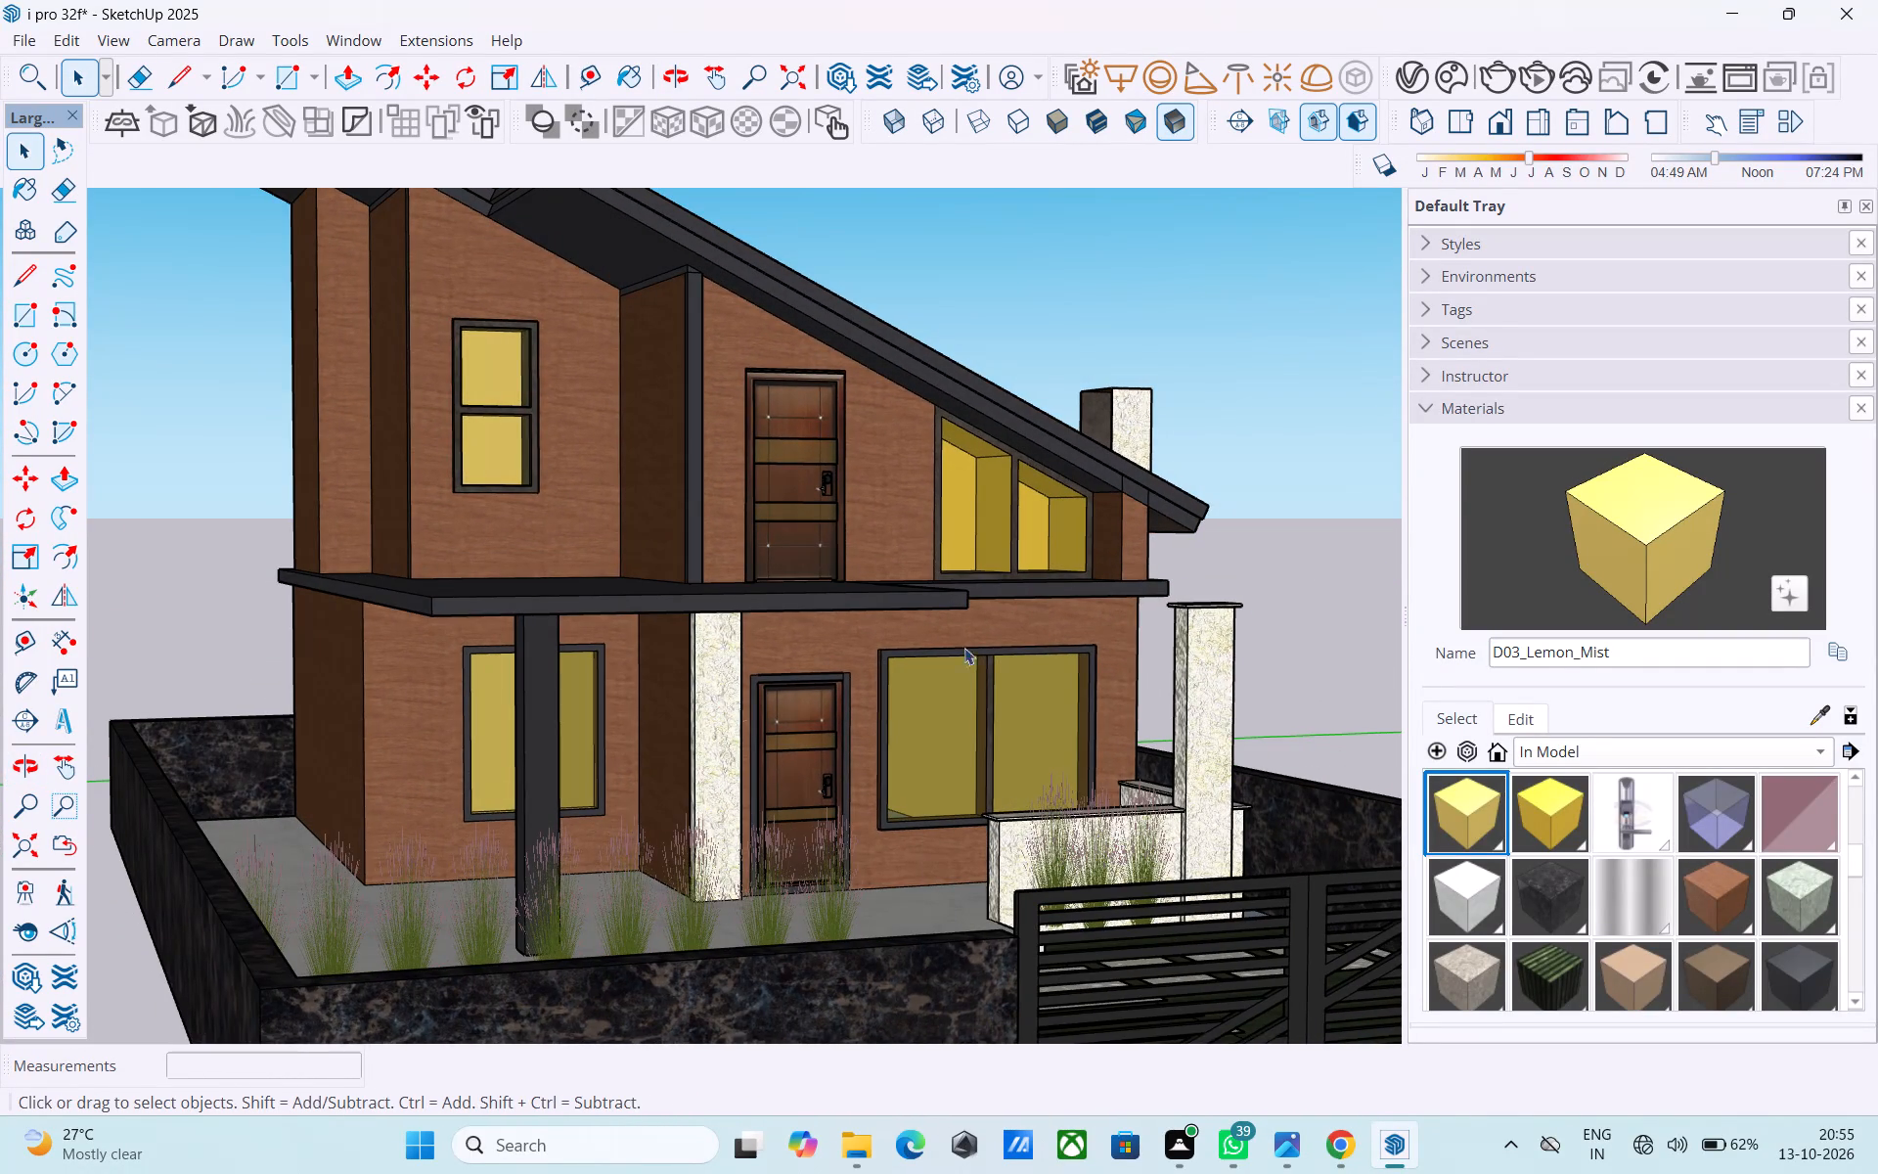
scroll(1057, 629, "down", 2)
Paint the front boundary wall beside the gate with Plywood_01_1K from the Wood material collection.
left_click(1649, 740)
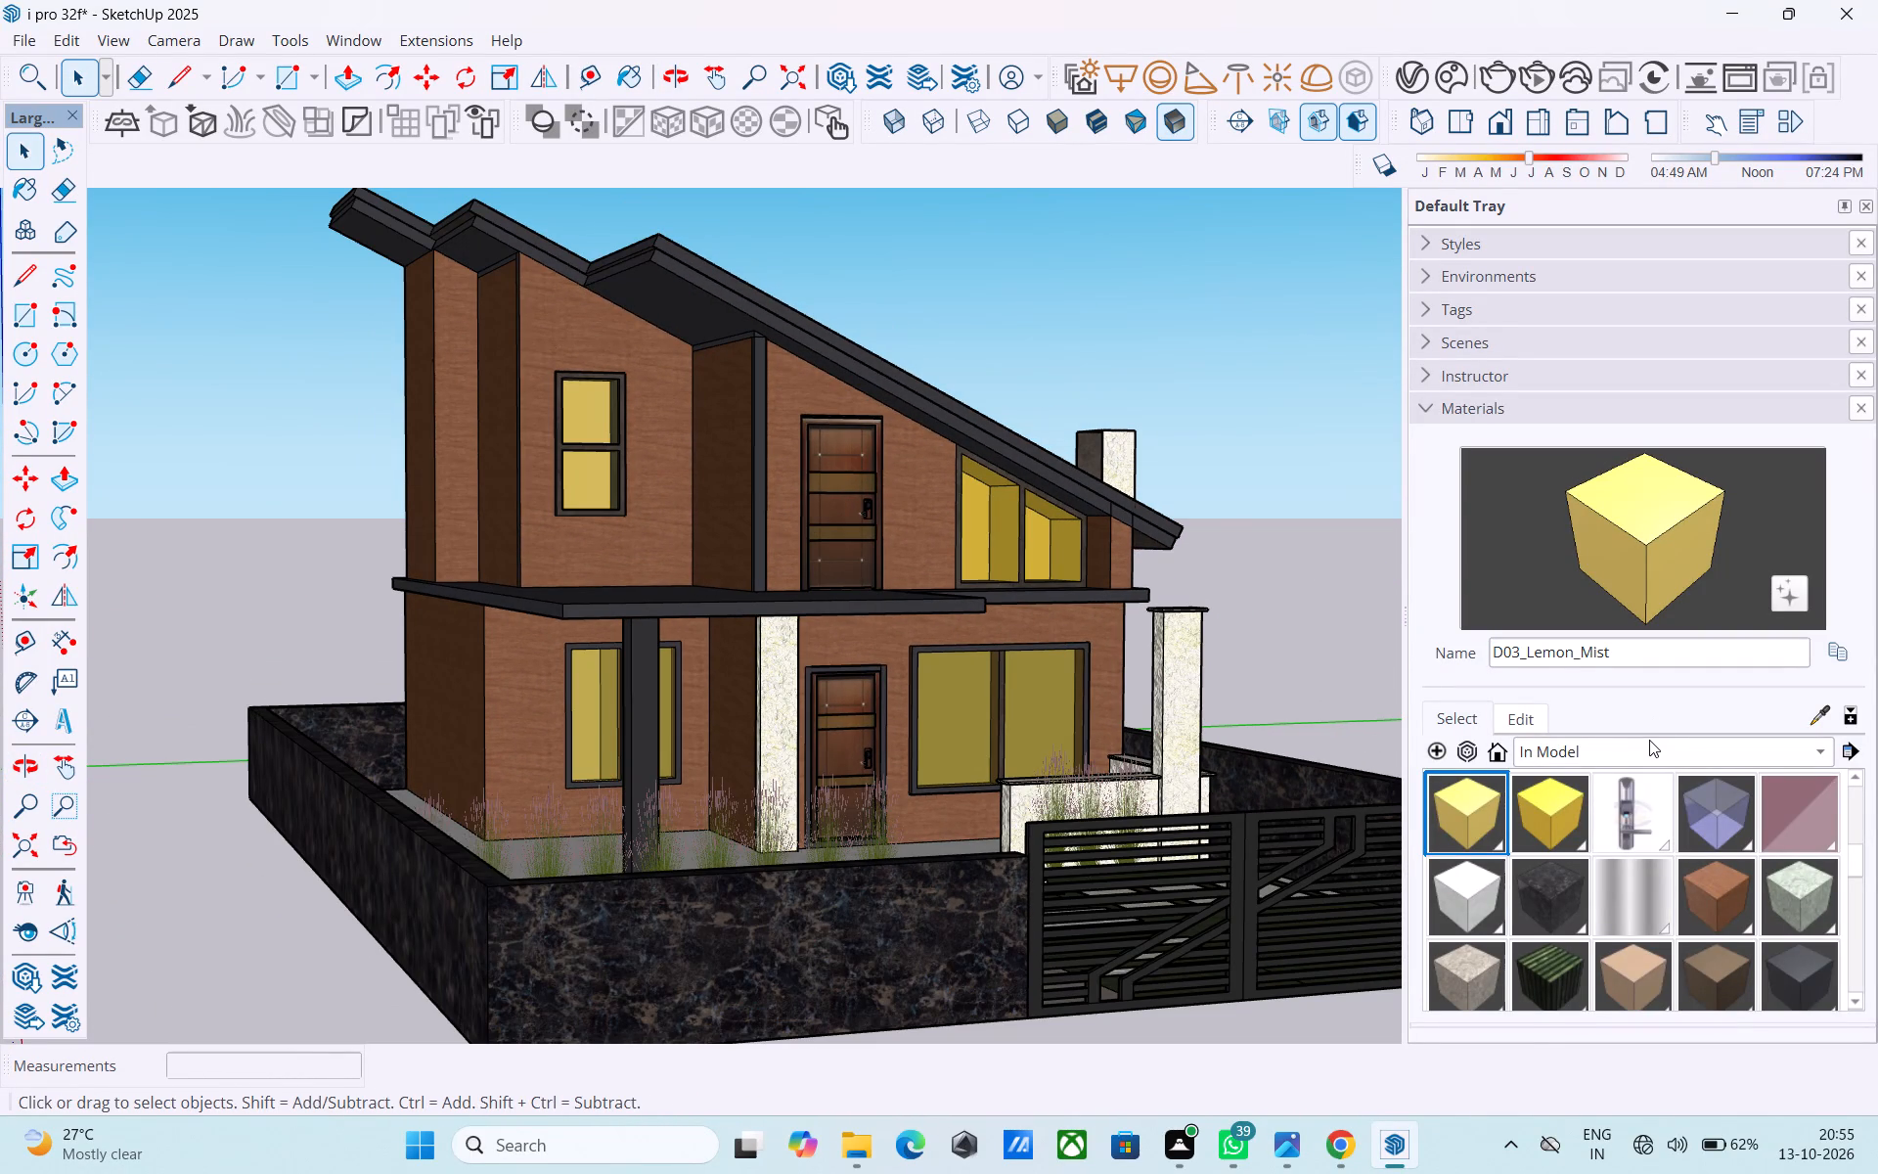
left_click(1632, 1057)
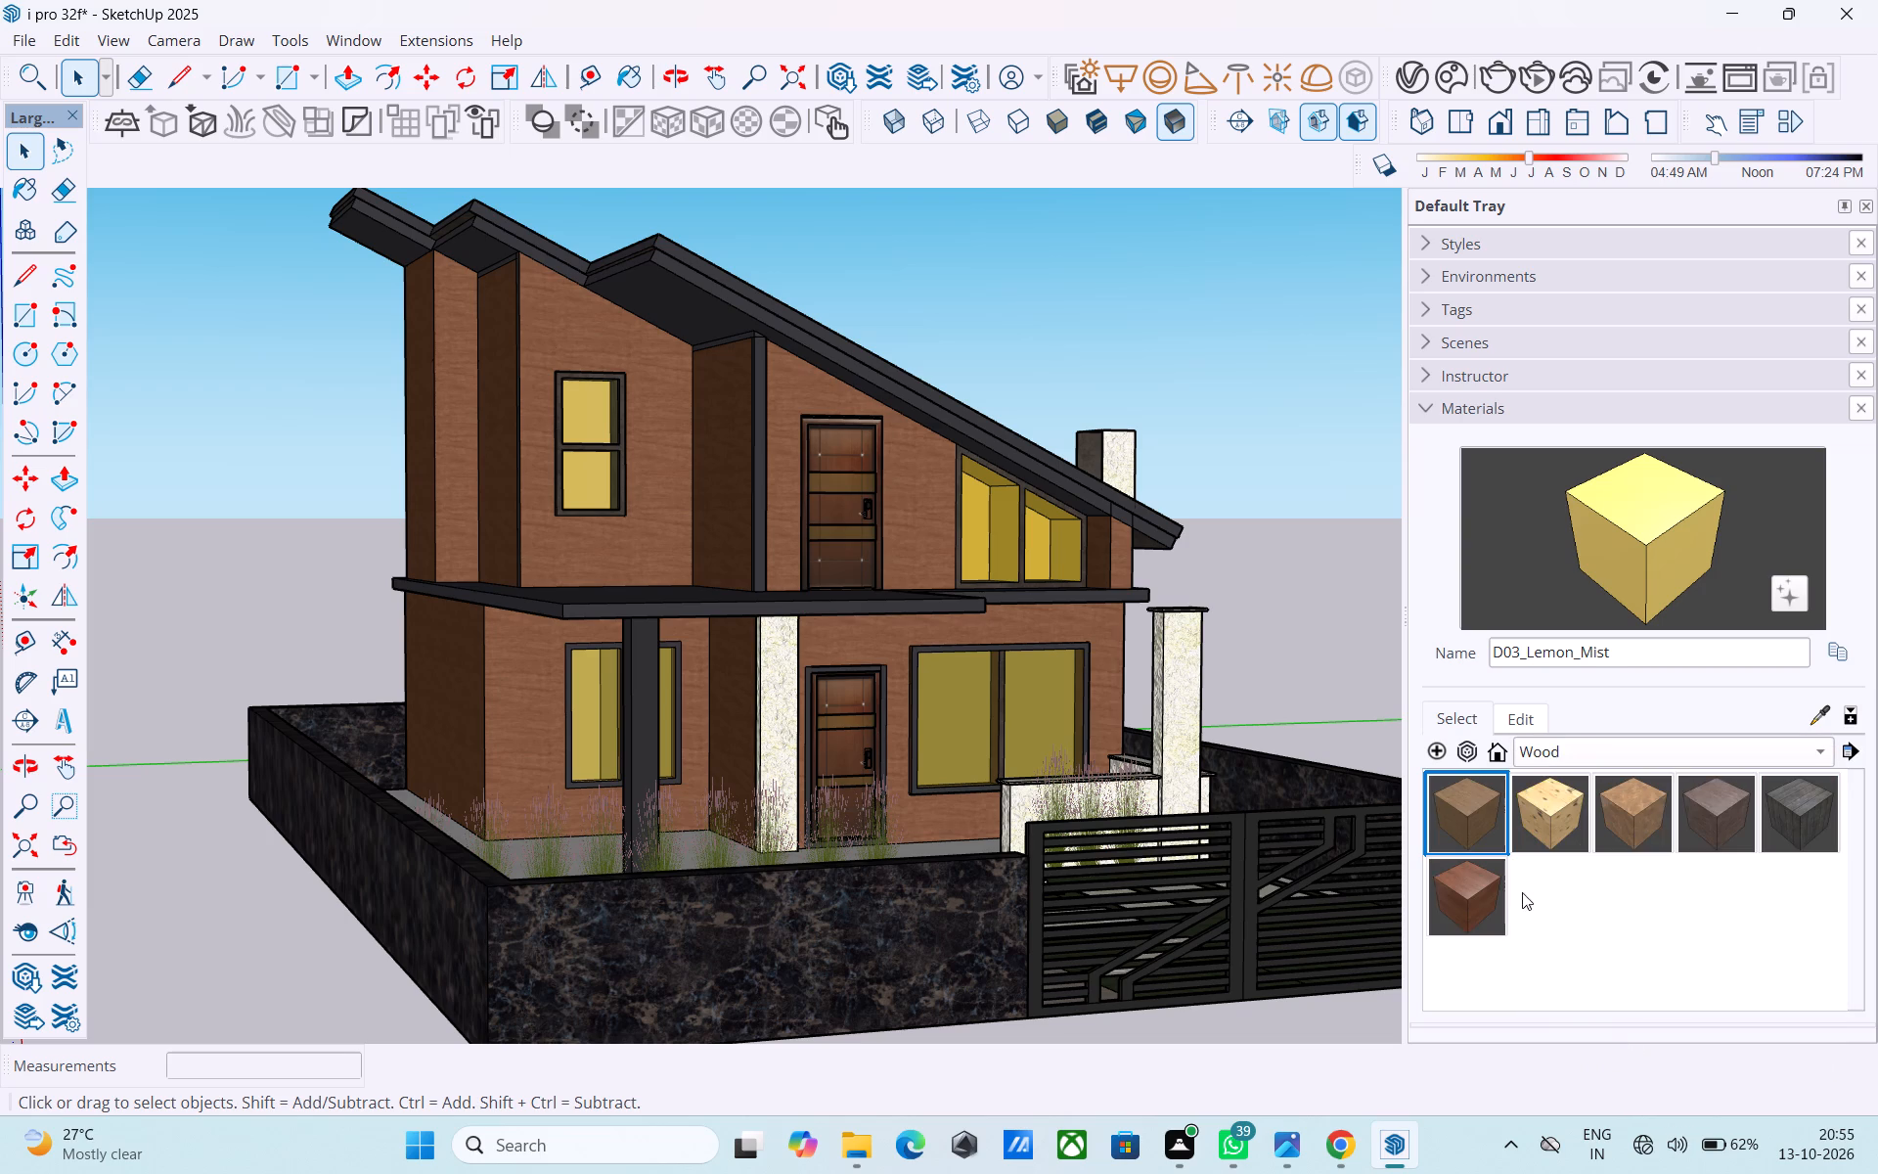
left_click(1470, 816)
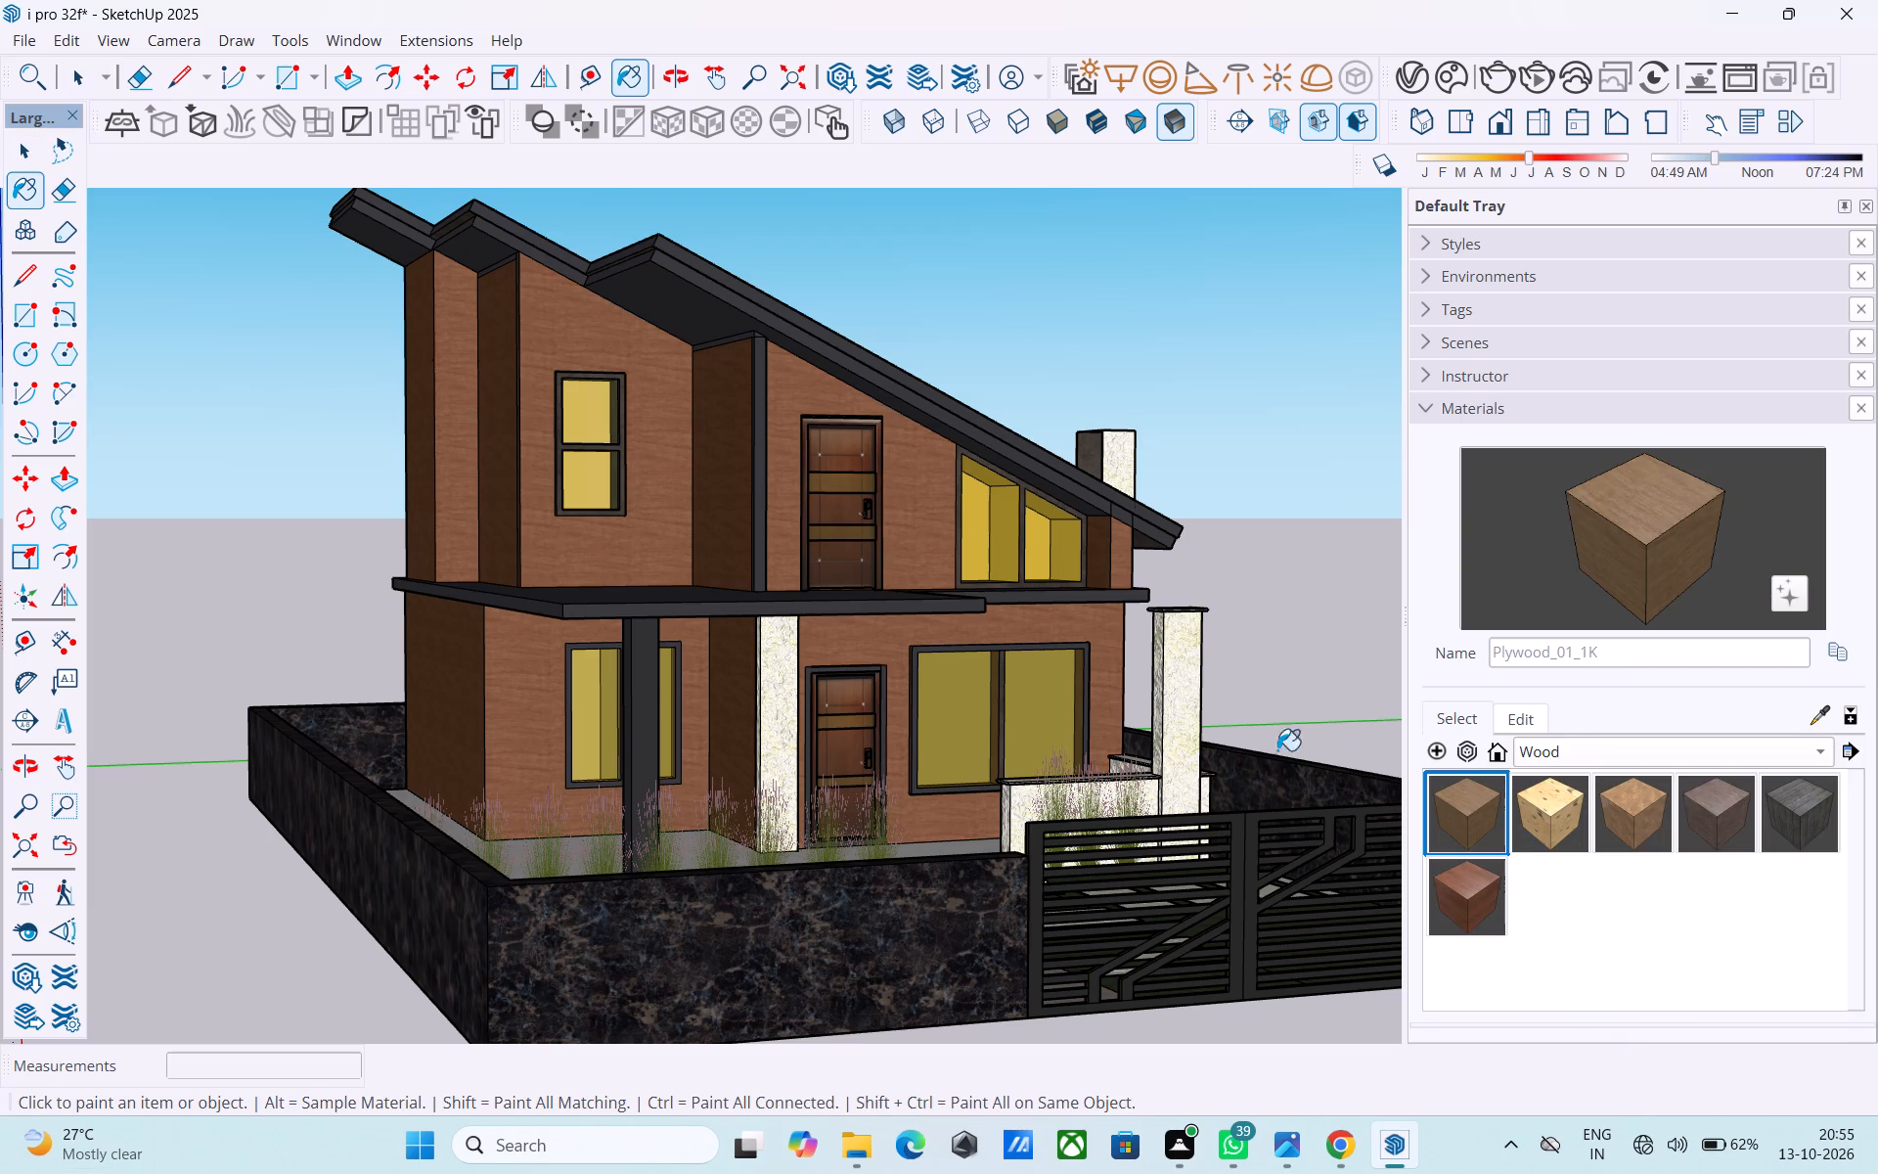
left_click(1516, 719)
scroll(1510, 796, "down", 4)
scroll(1510, 797, "up", 4)
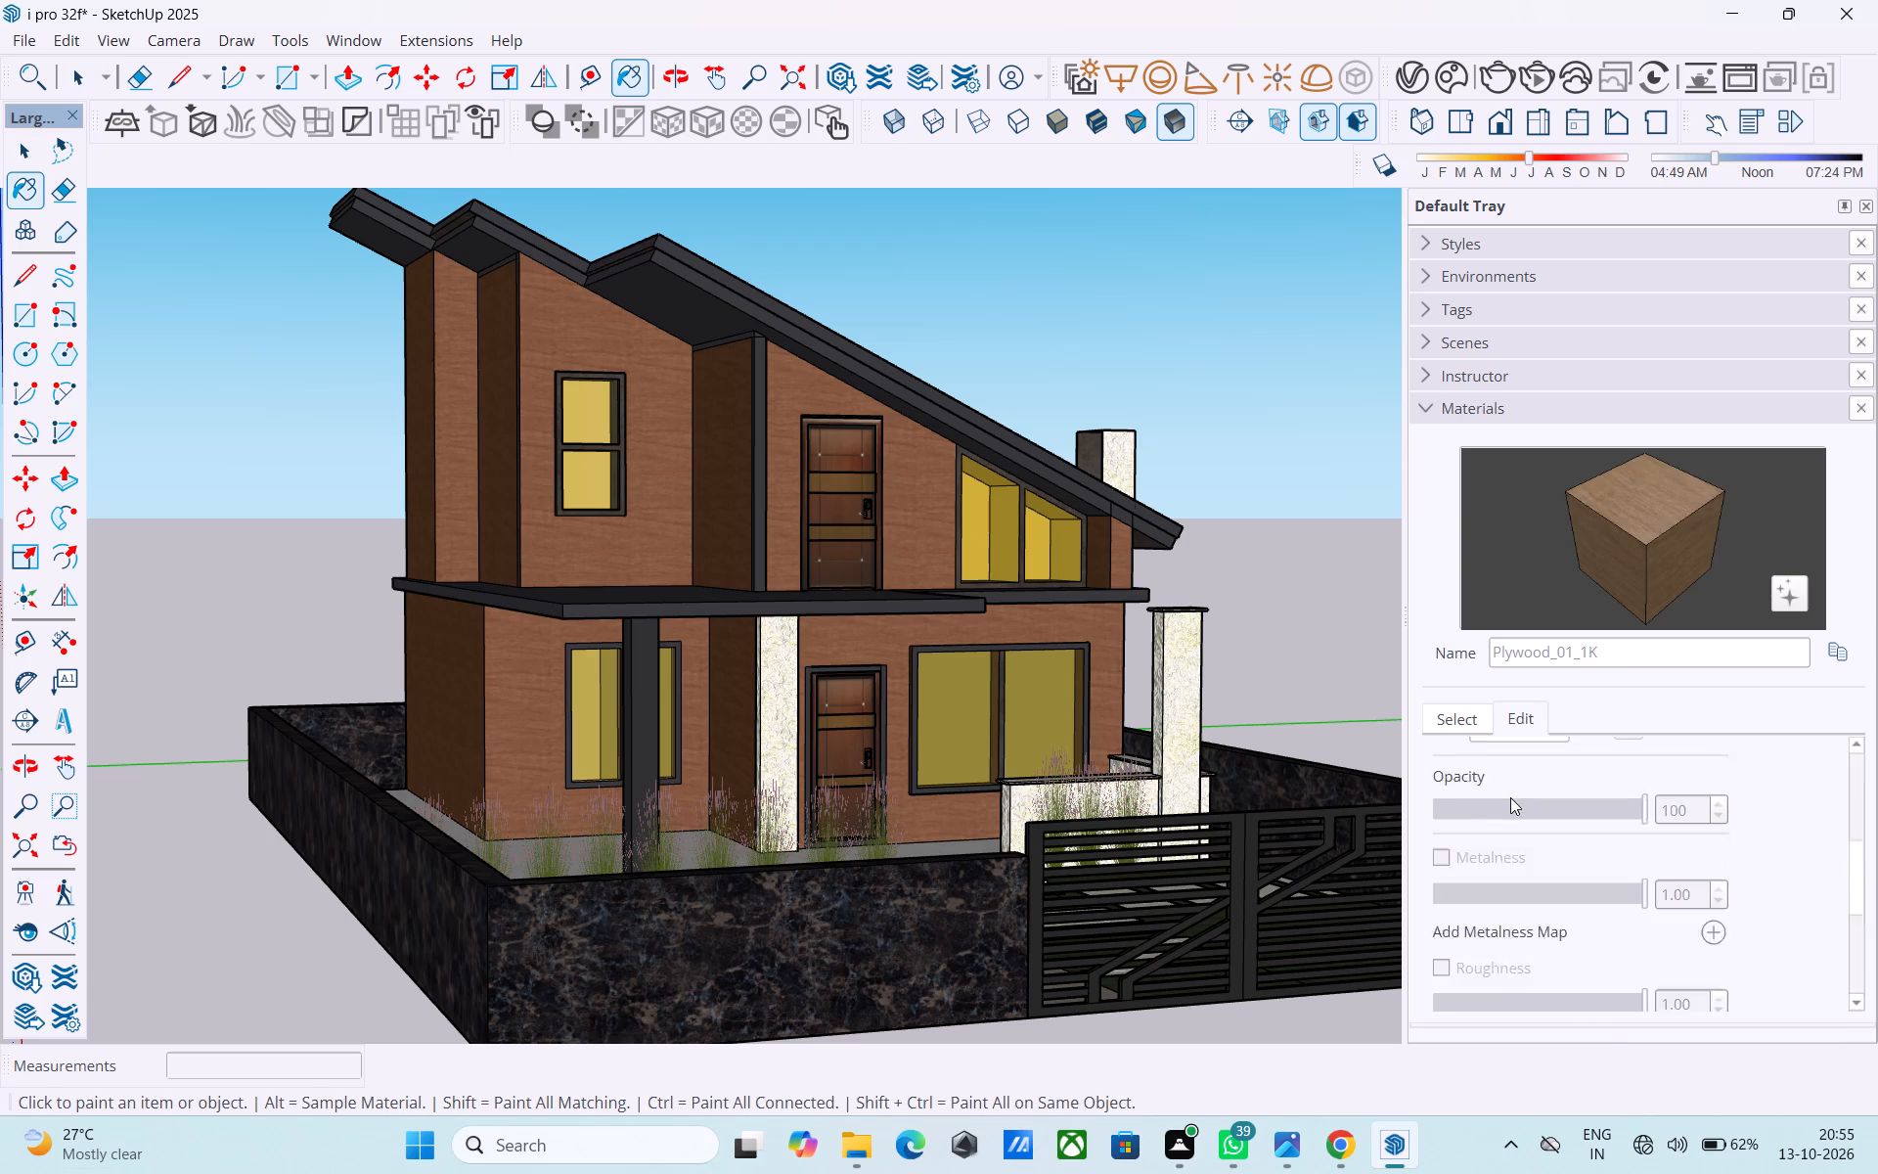
scroll(1510, 797, "up", 5)
left_click(1460, 730)
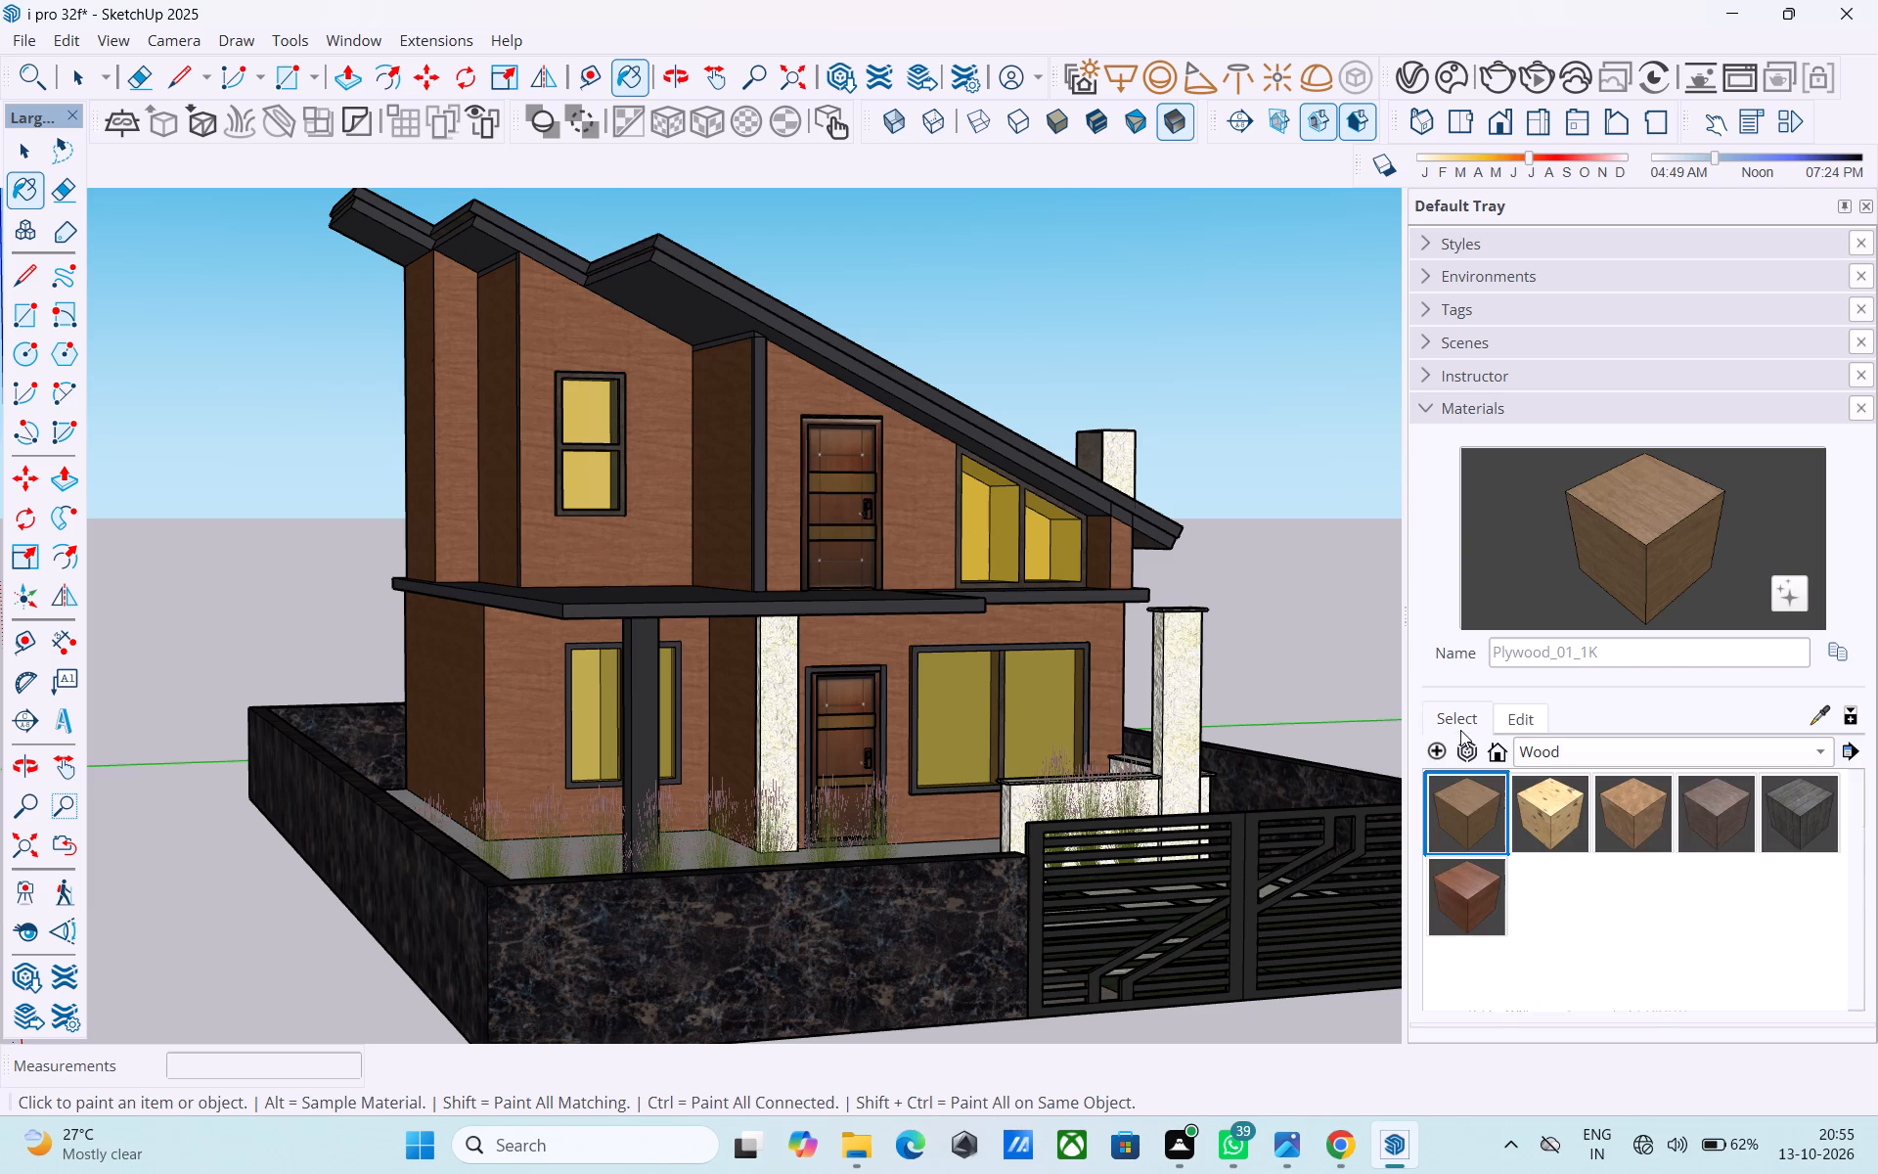
left_click(1659, 517)
middle_click_drag(958, 696, 849, 745)
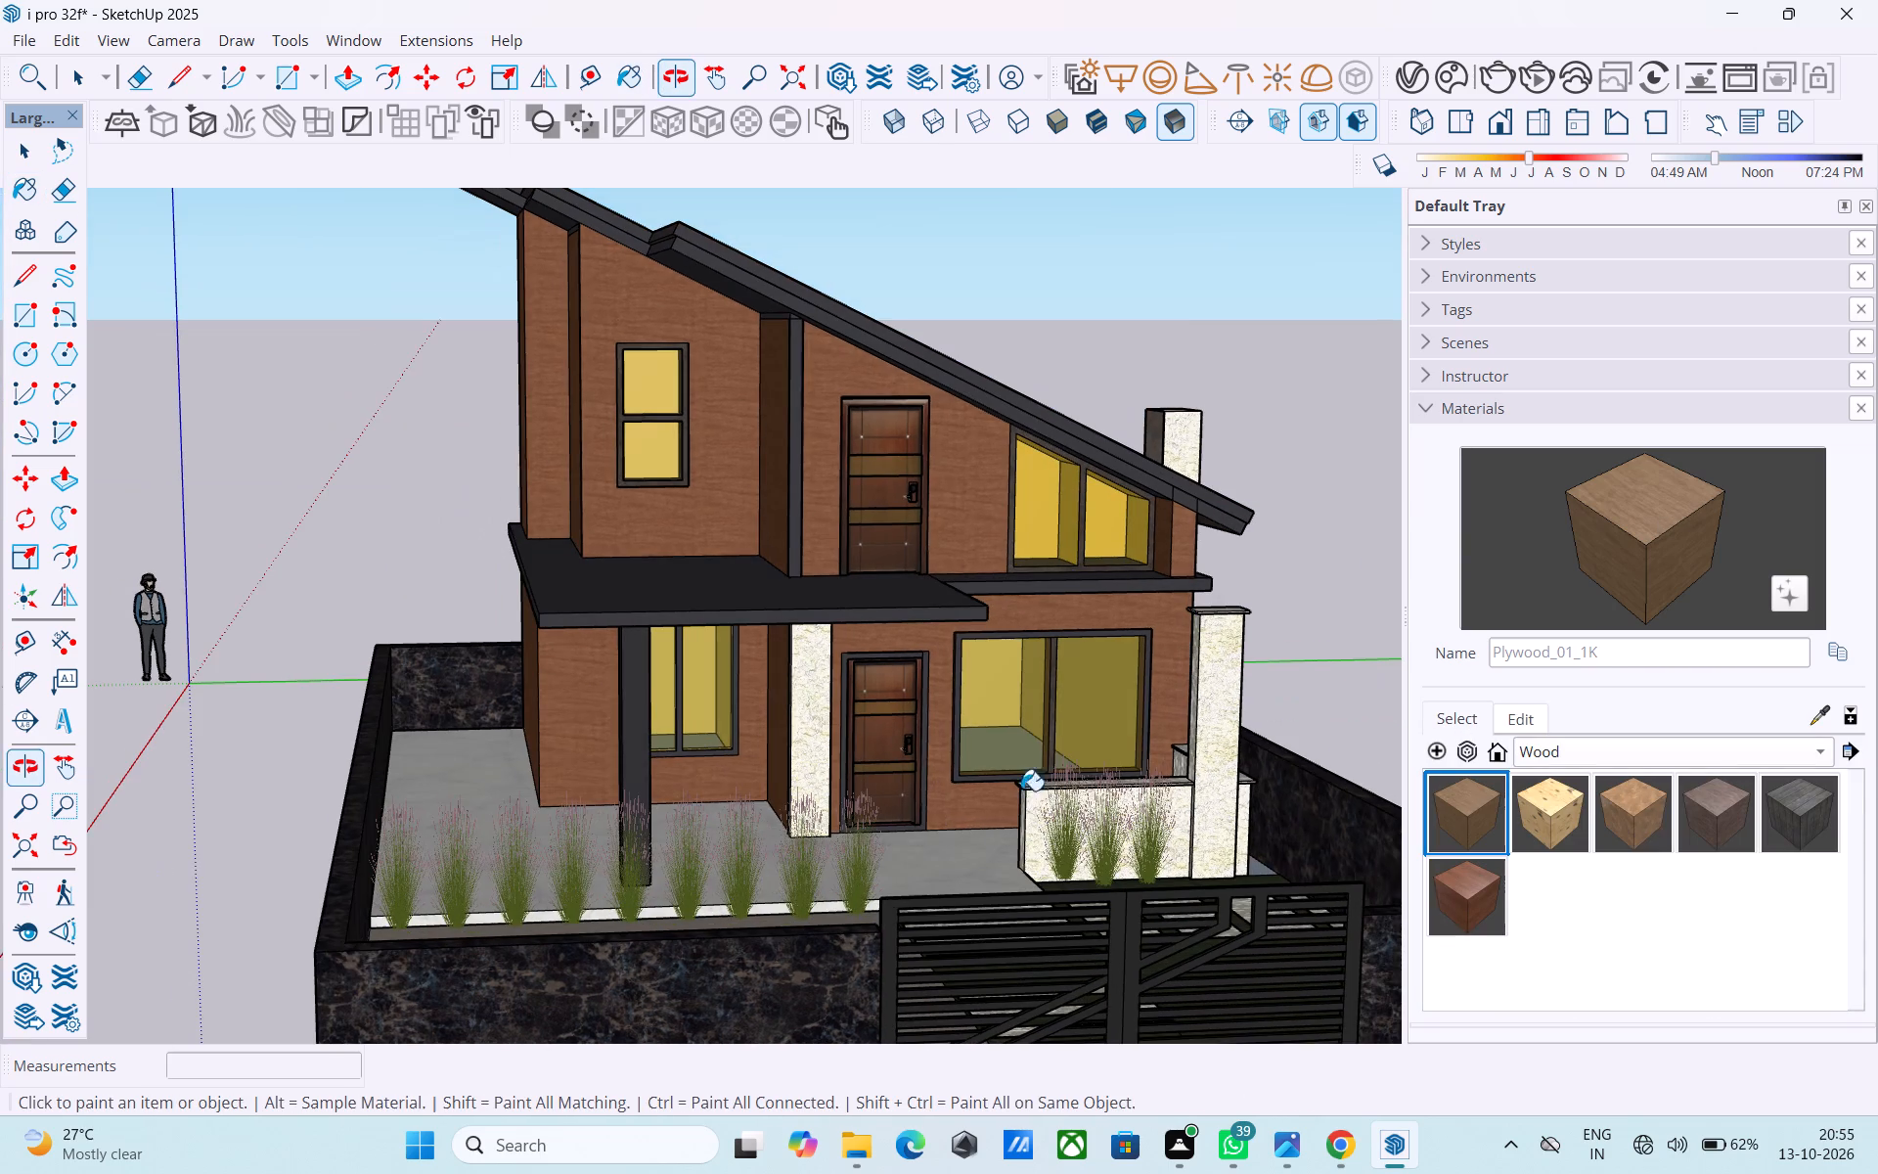
left_click(1535, 722)
left_click(1474, 718)
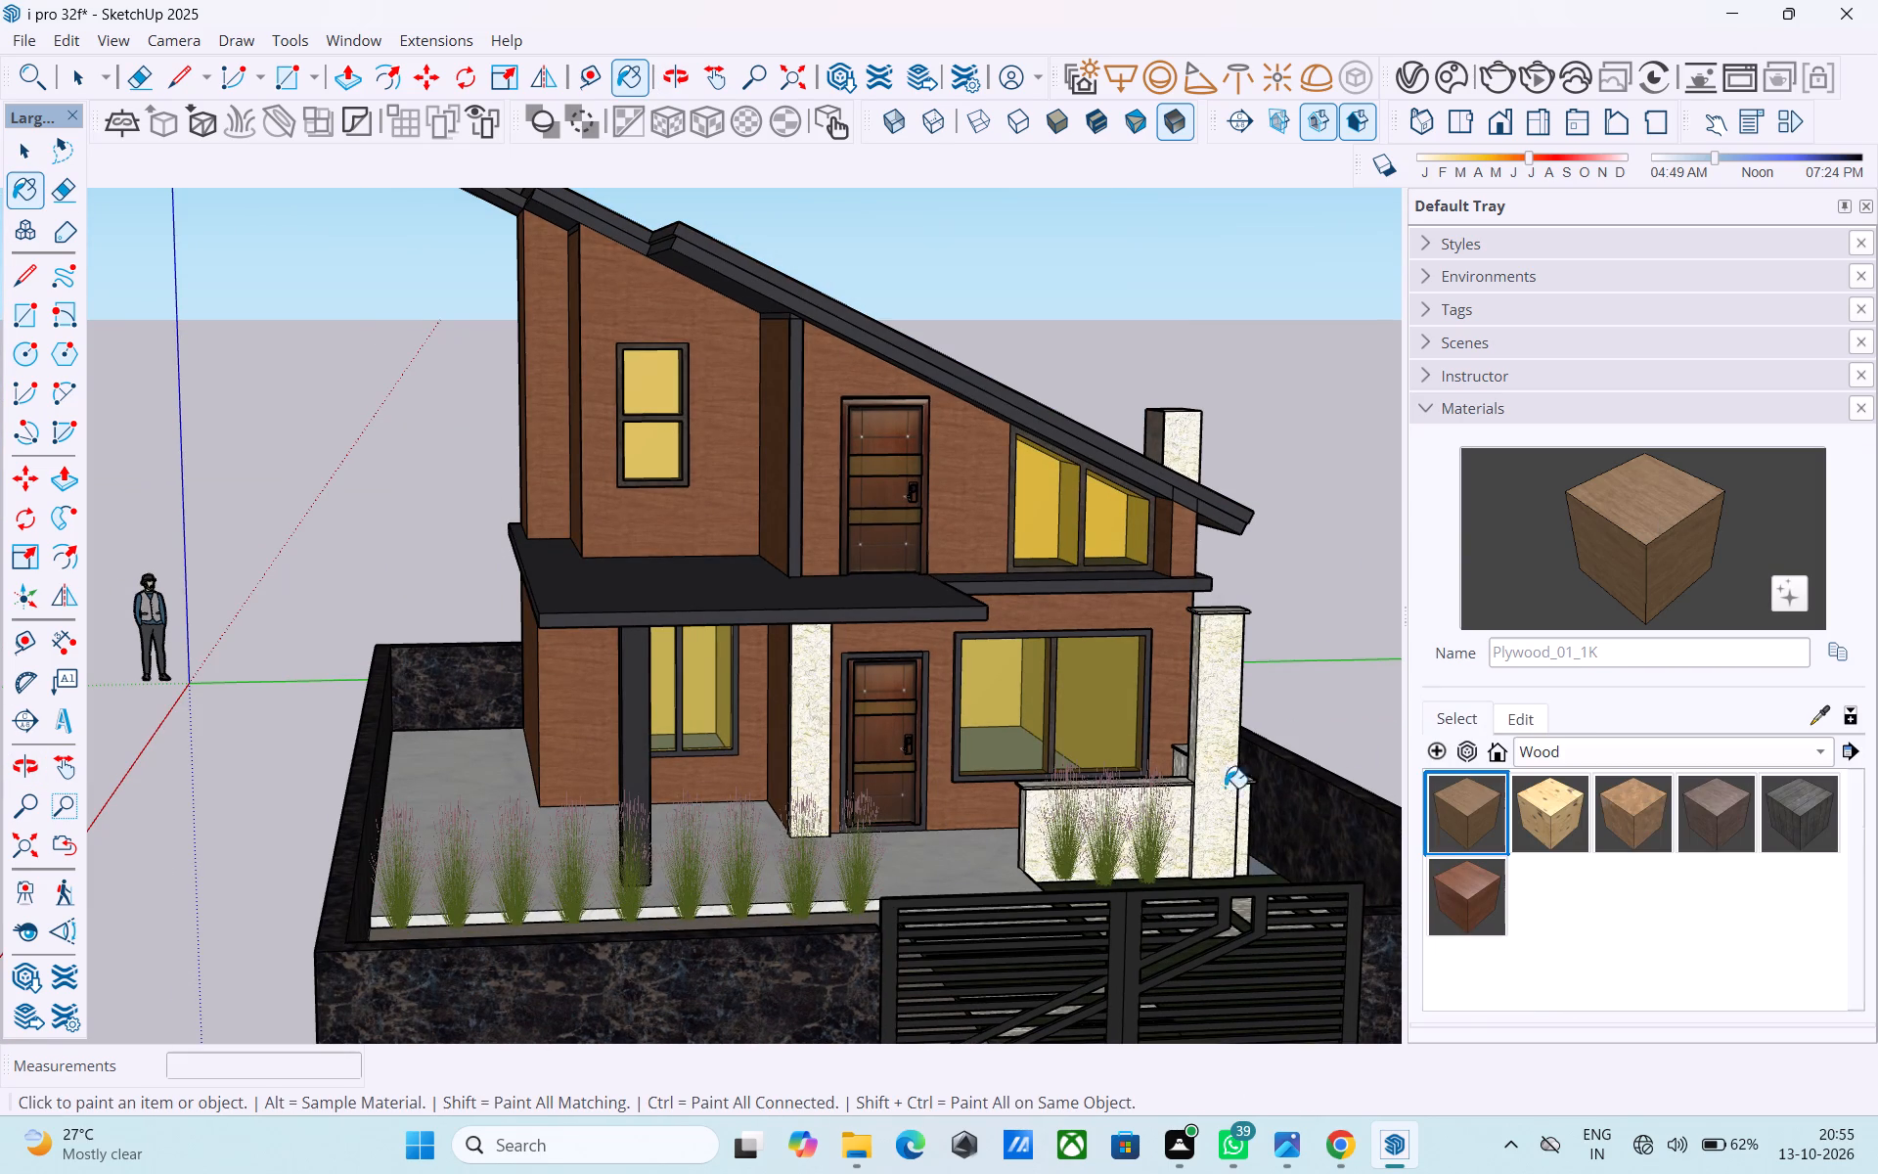
scroll(741, 1019, "up", 9)
left_click(733, 938)
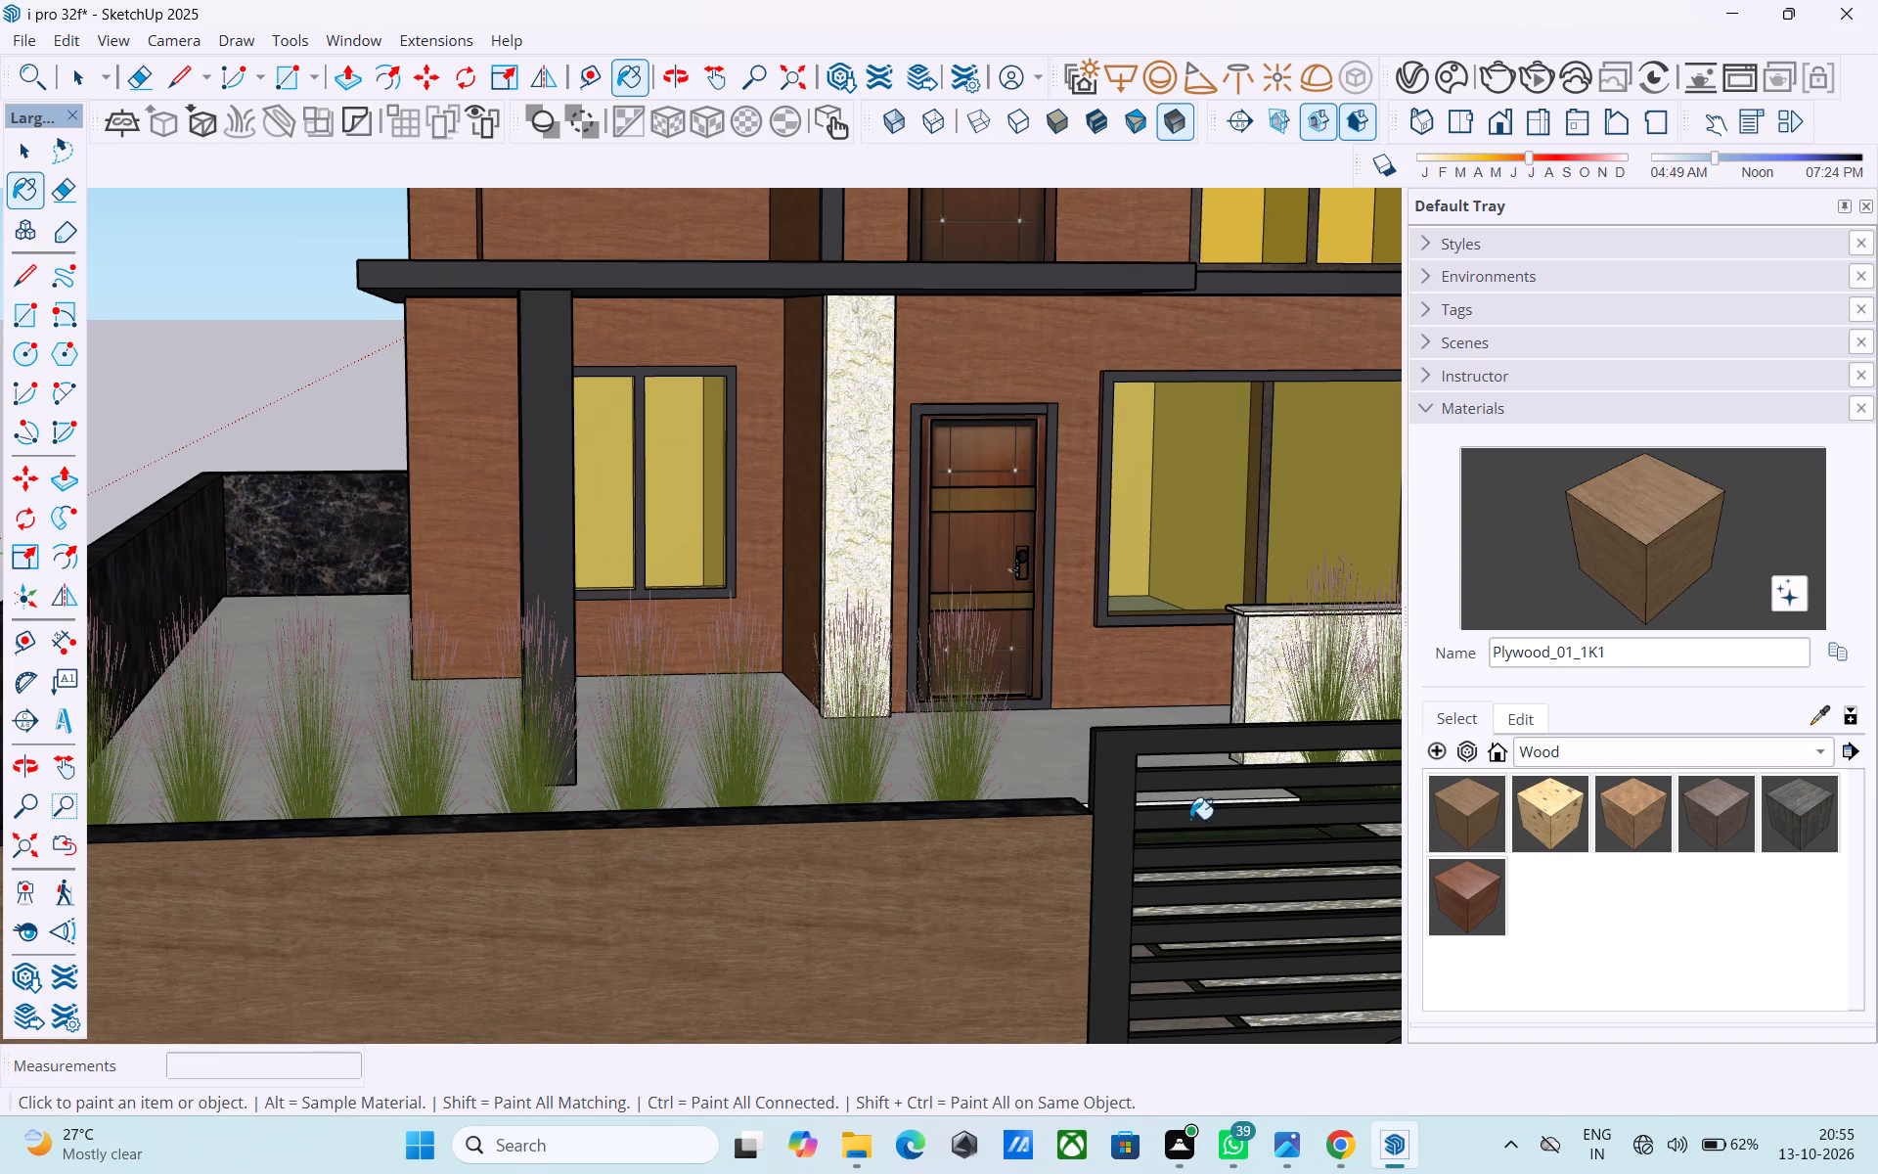
Shift the colour of the applied plywood material on the colour wheel to a golden-yellow brown.
left_click(1520, 720)
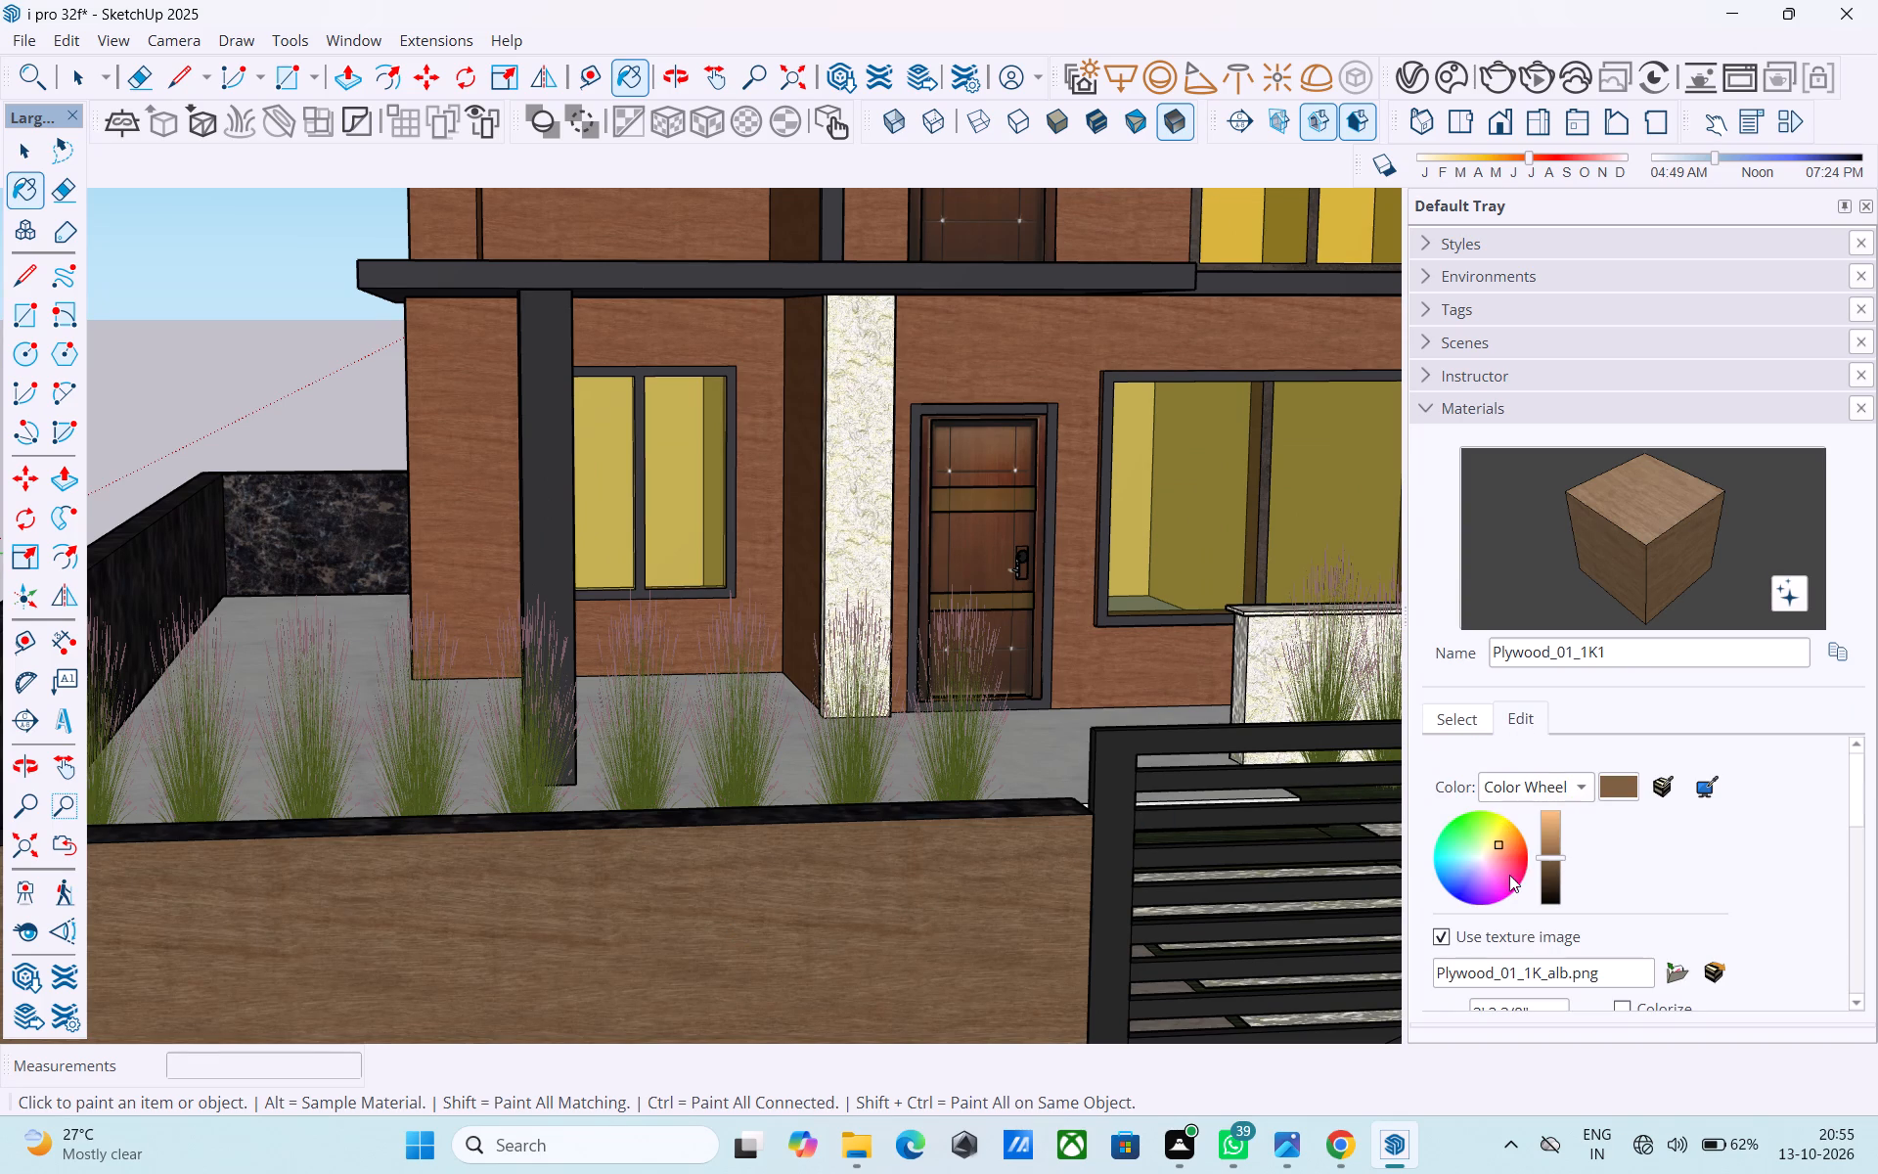
left_click(1494, 844)
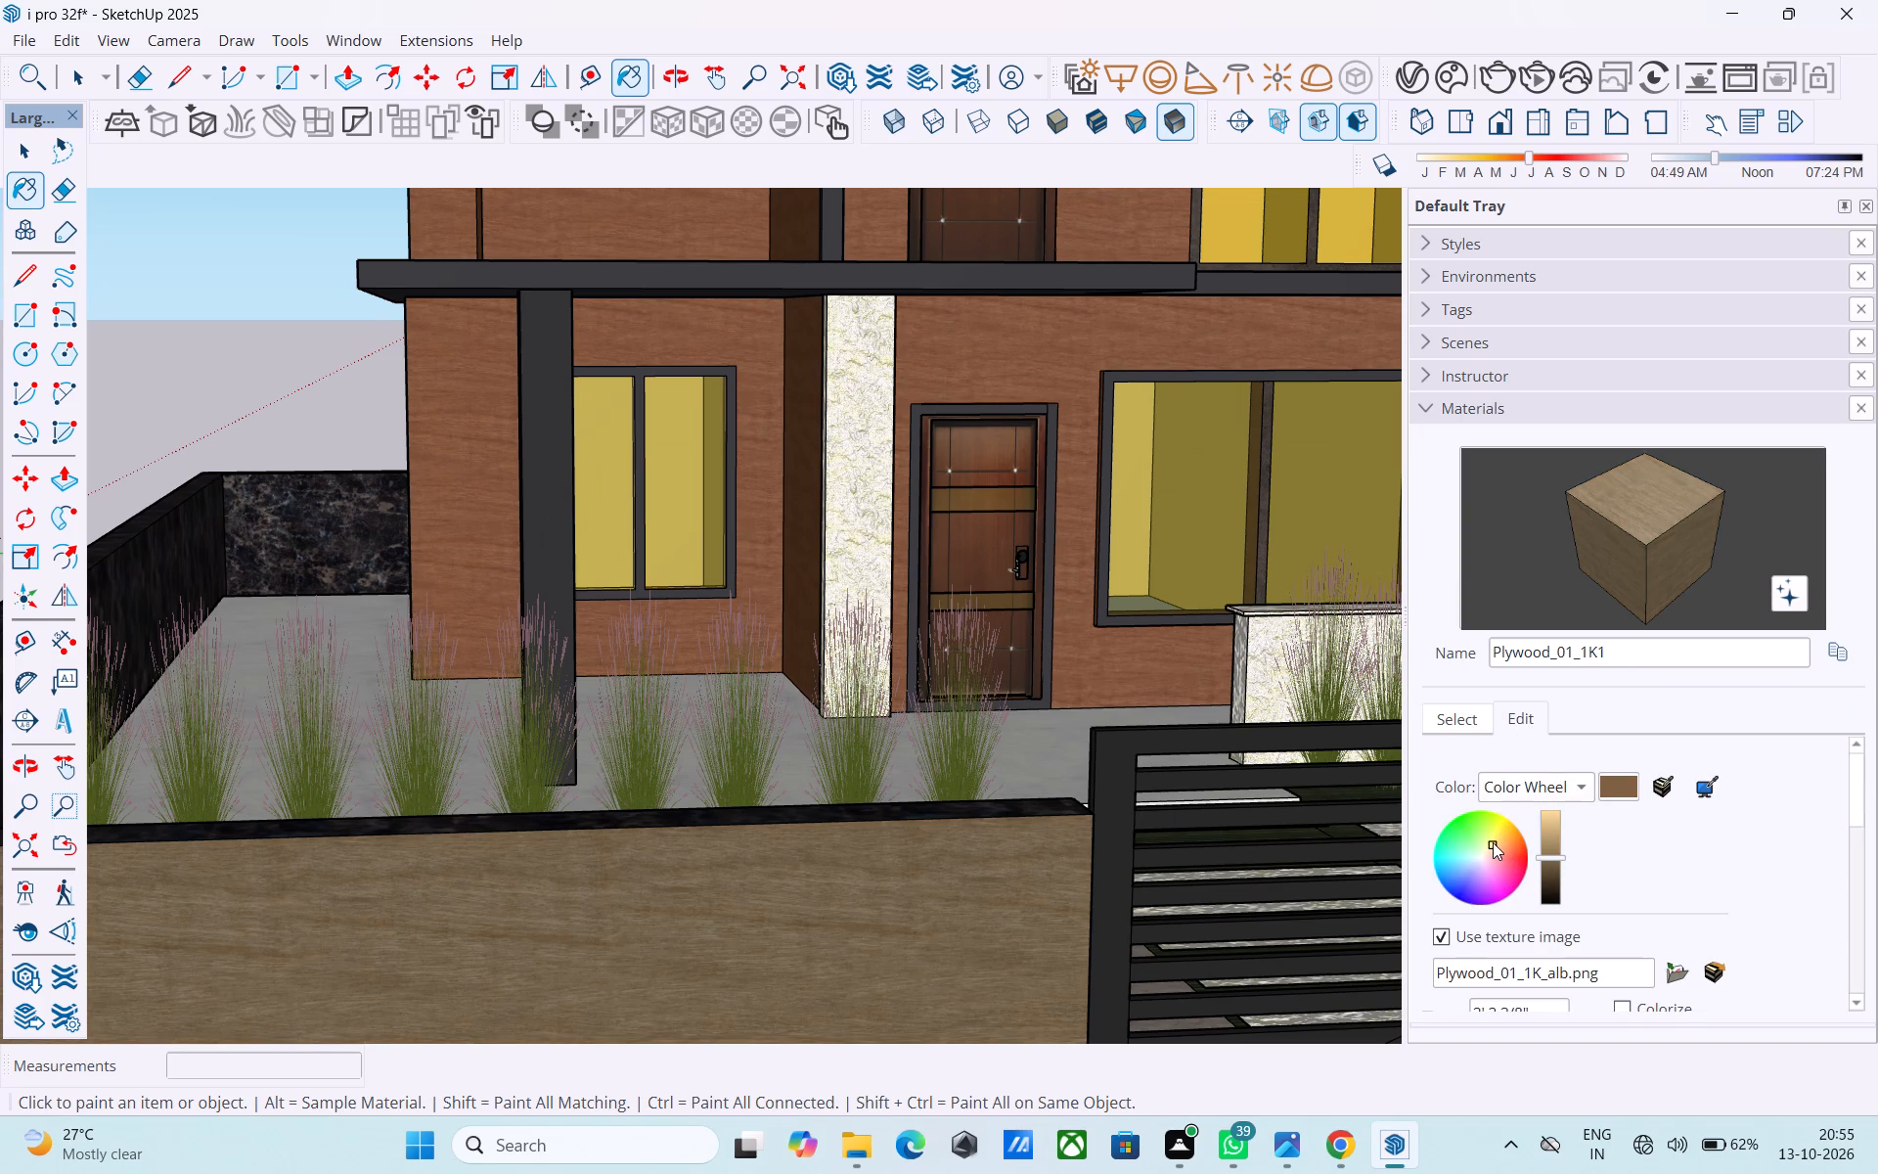
left_click(1503, 835)
Open the upper-floor group and paint its front wall faces around the window and door with Plywood_01_1K1.
scroll(952, 851, "down", 4)
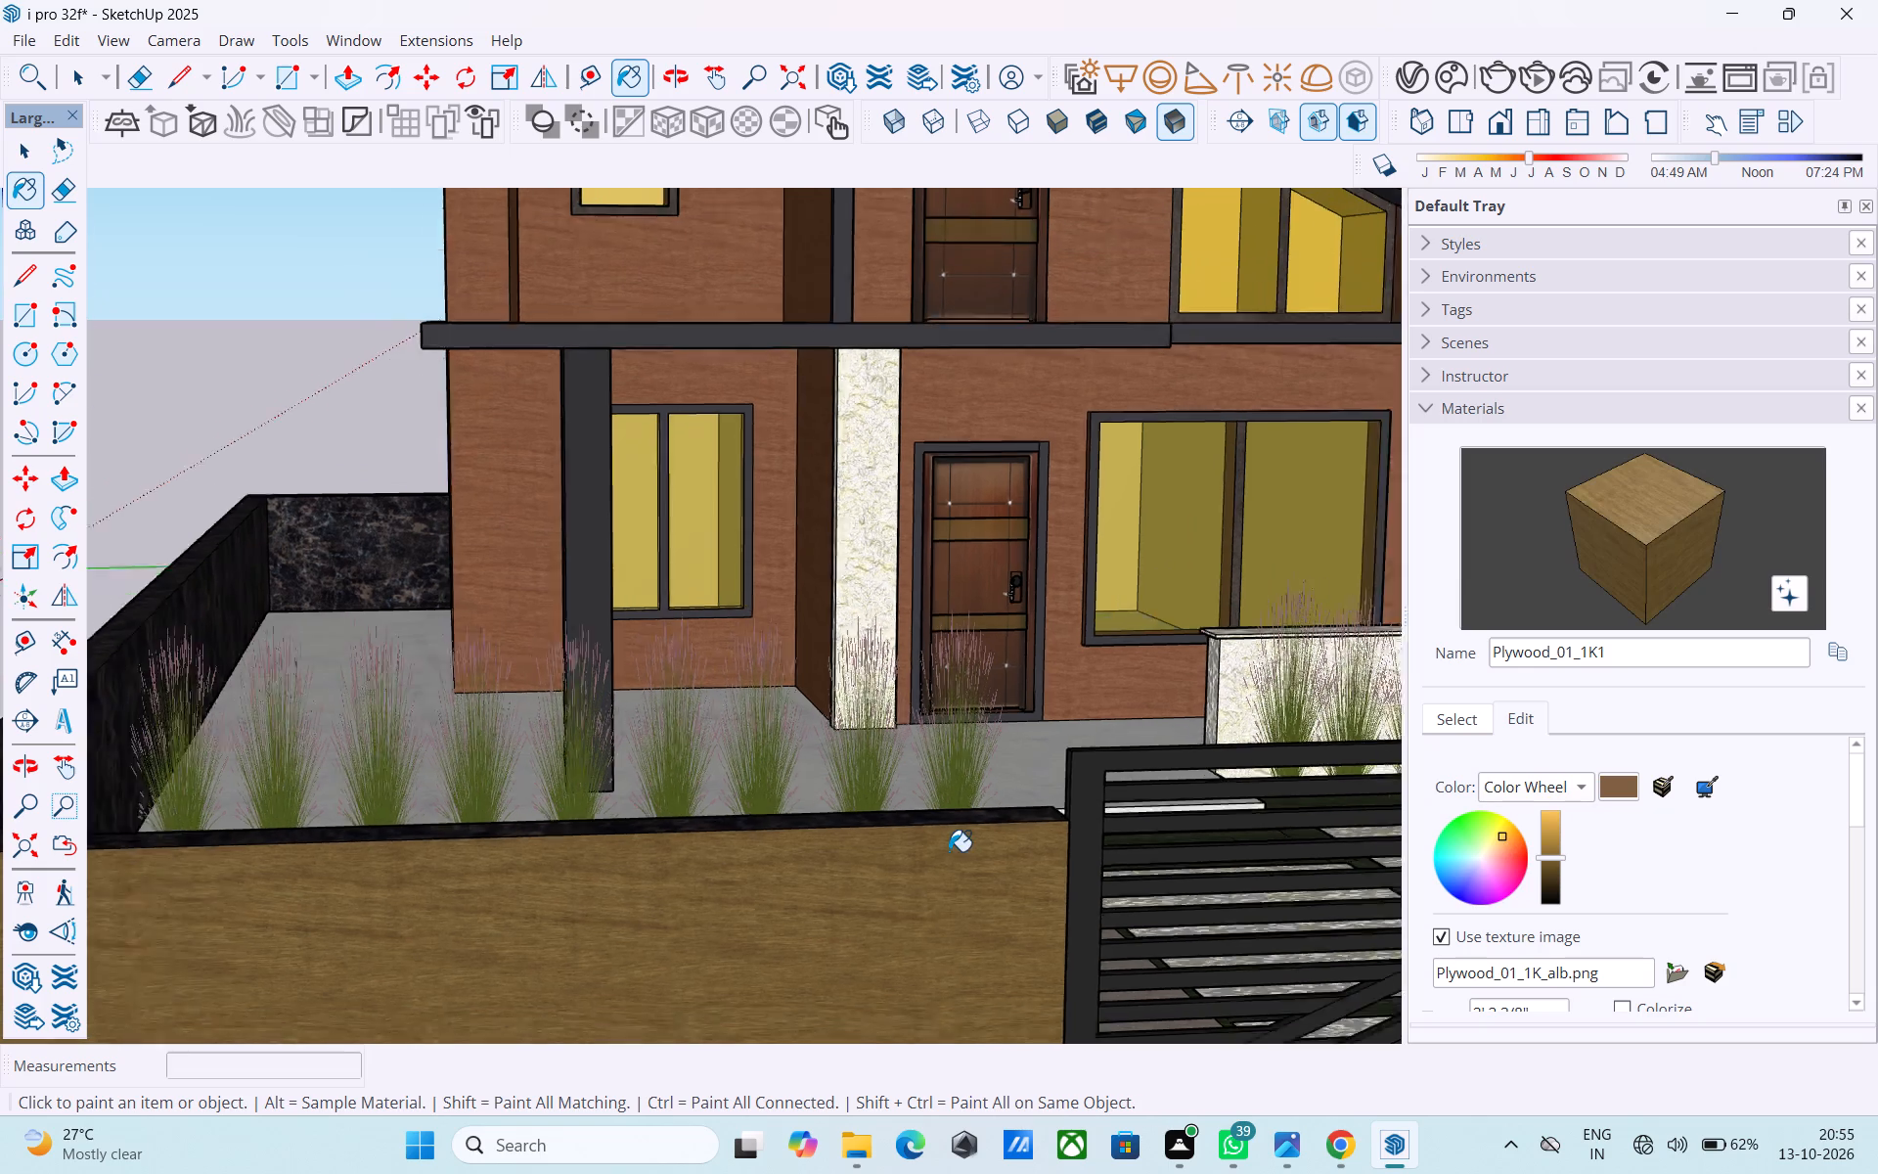
scroll(949, 851, "down", 2)
middle_click_drag(949, 851, 1044, 887)
scroll(823, 914, "down", 8)
middle_click_drag(804, 893, 782, 859)
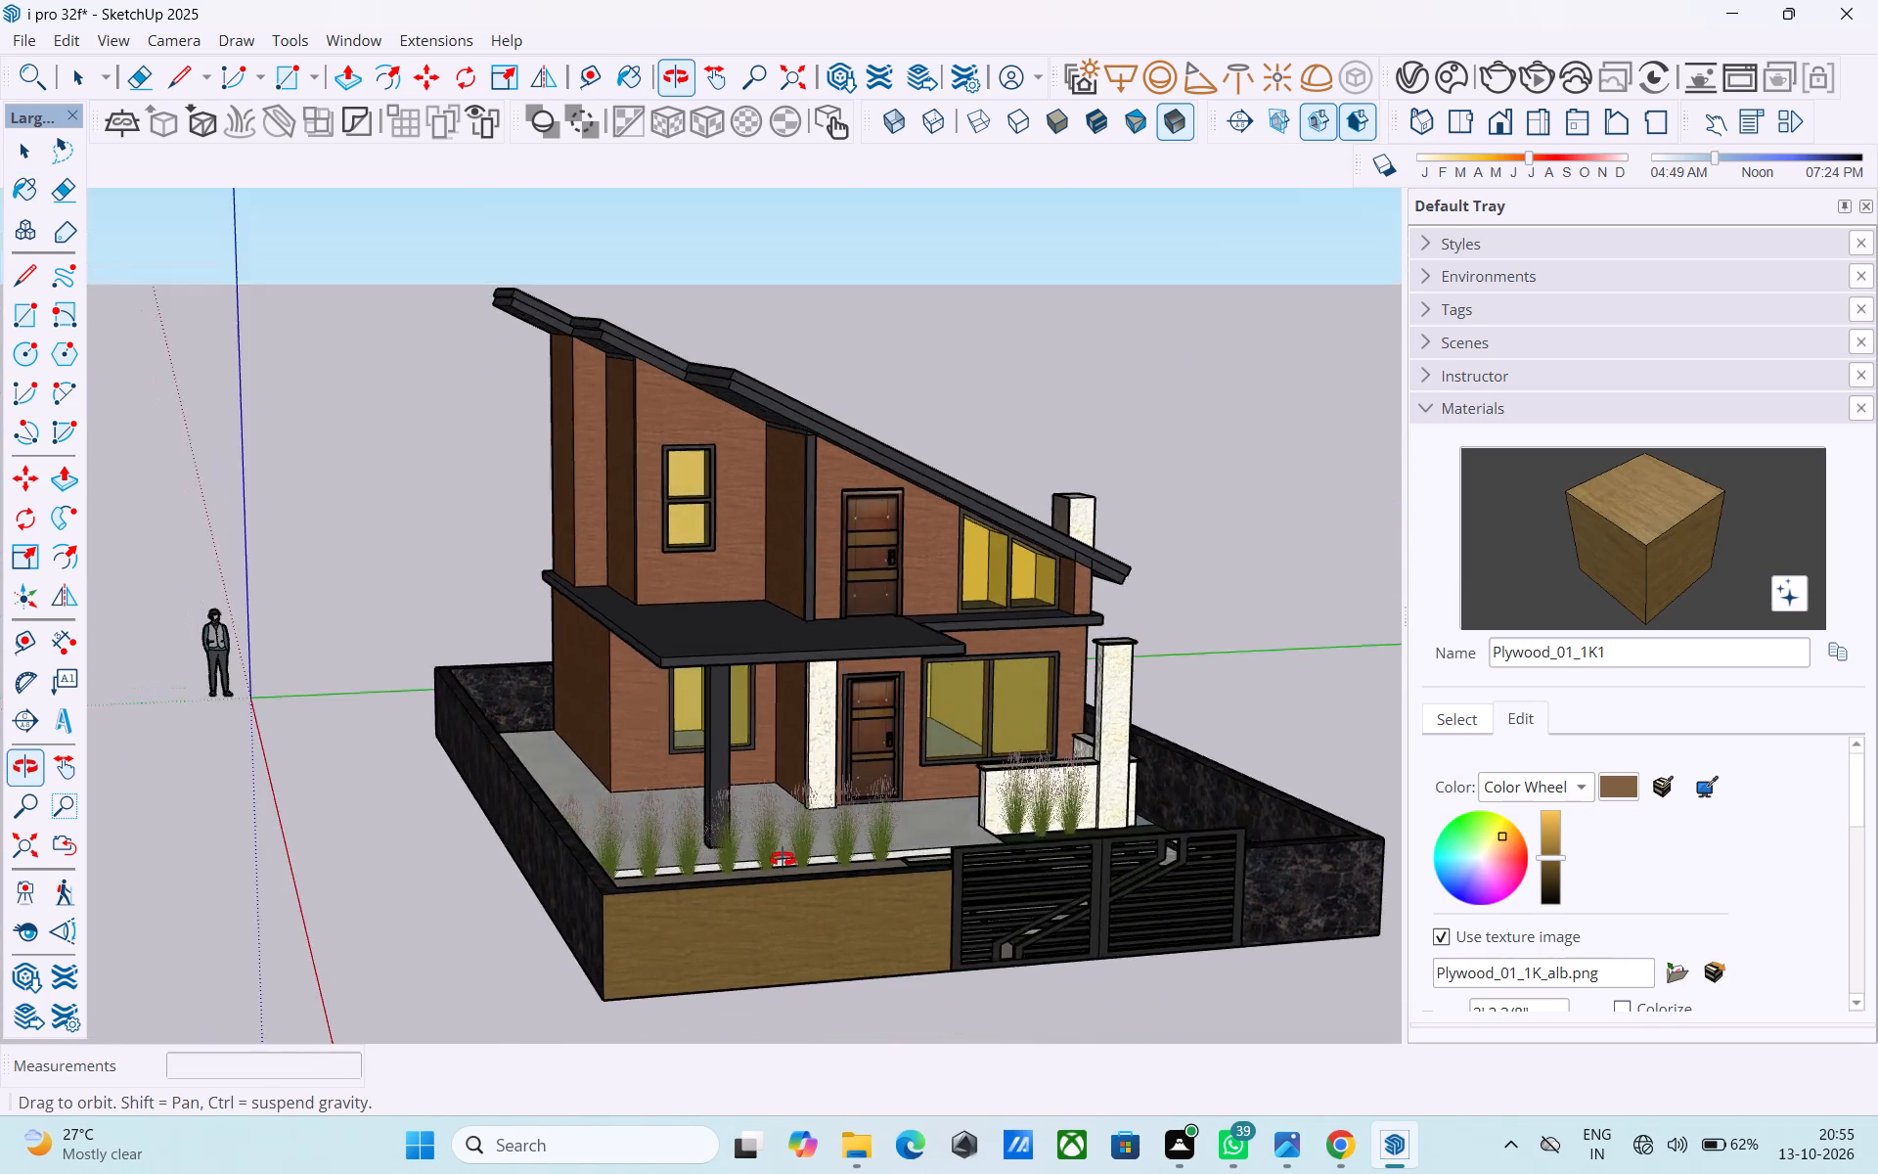
middle_click_drag(782, 859, 738, 763)
scroll(748, 656, "up", 11)
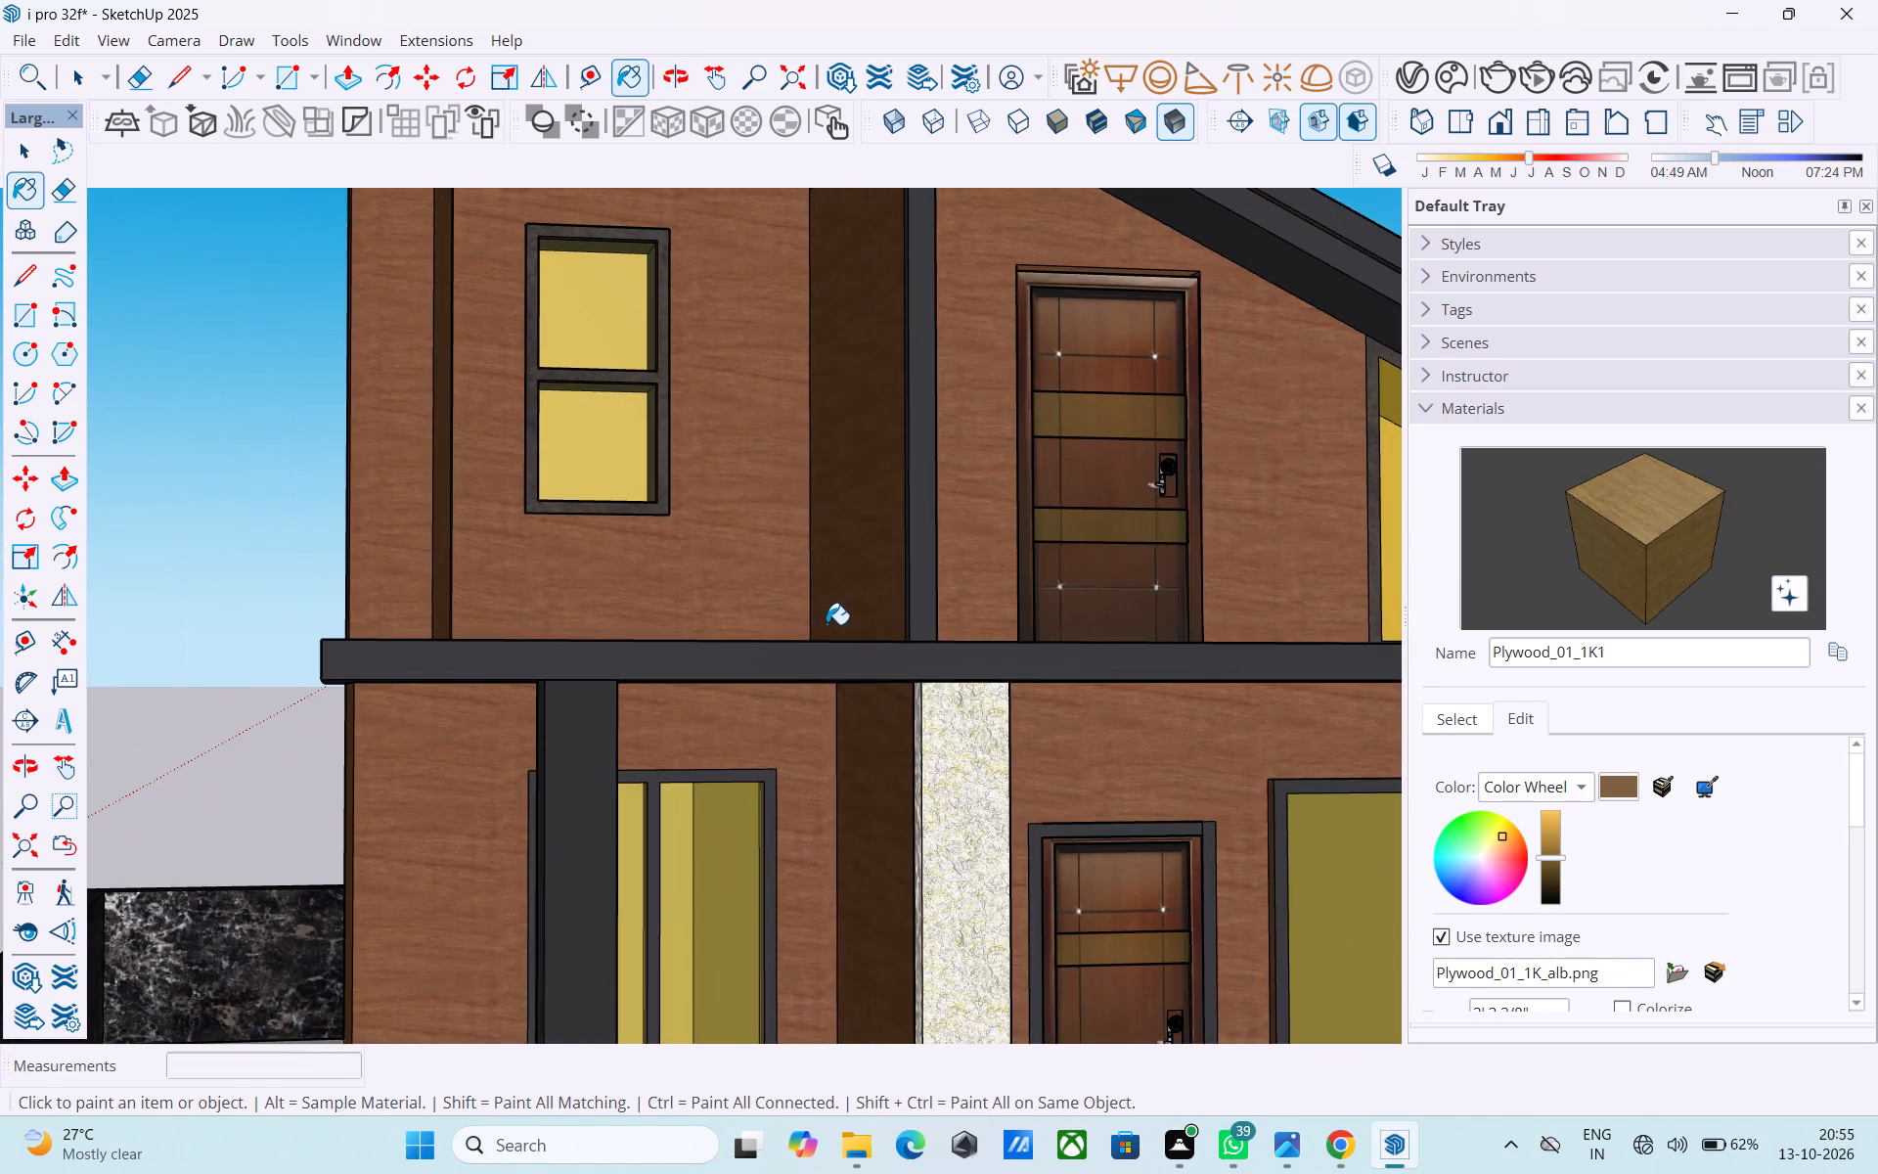
middle_click_drag(825, 650, 753, 802)
scroll(753, 802, "up", 1)
key("space")
double_click(723, 687)
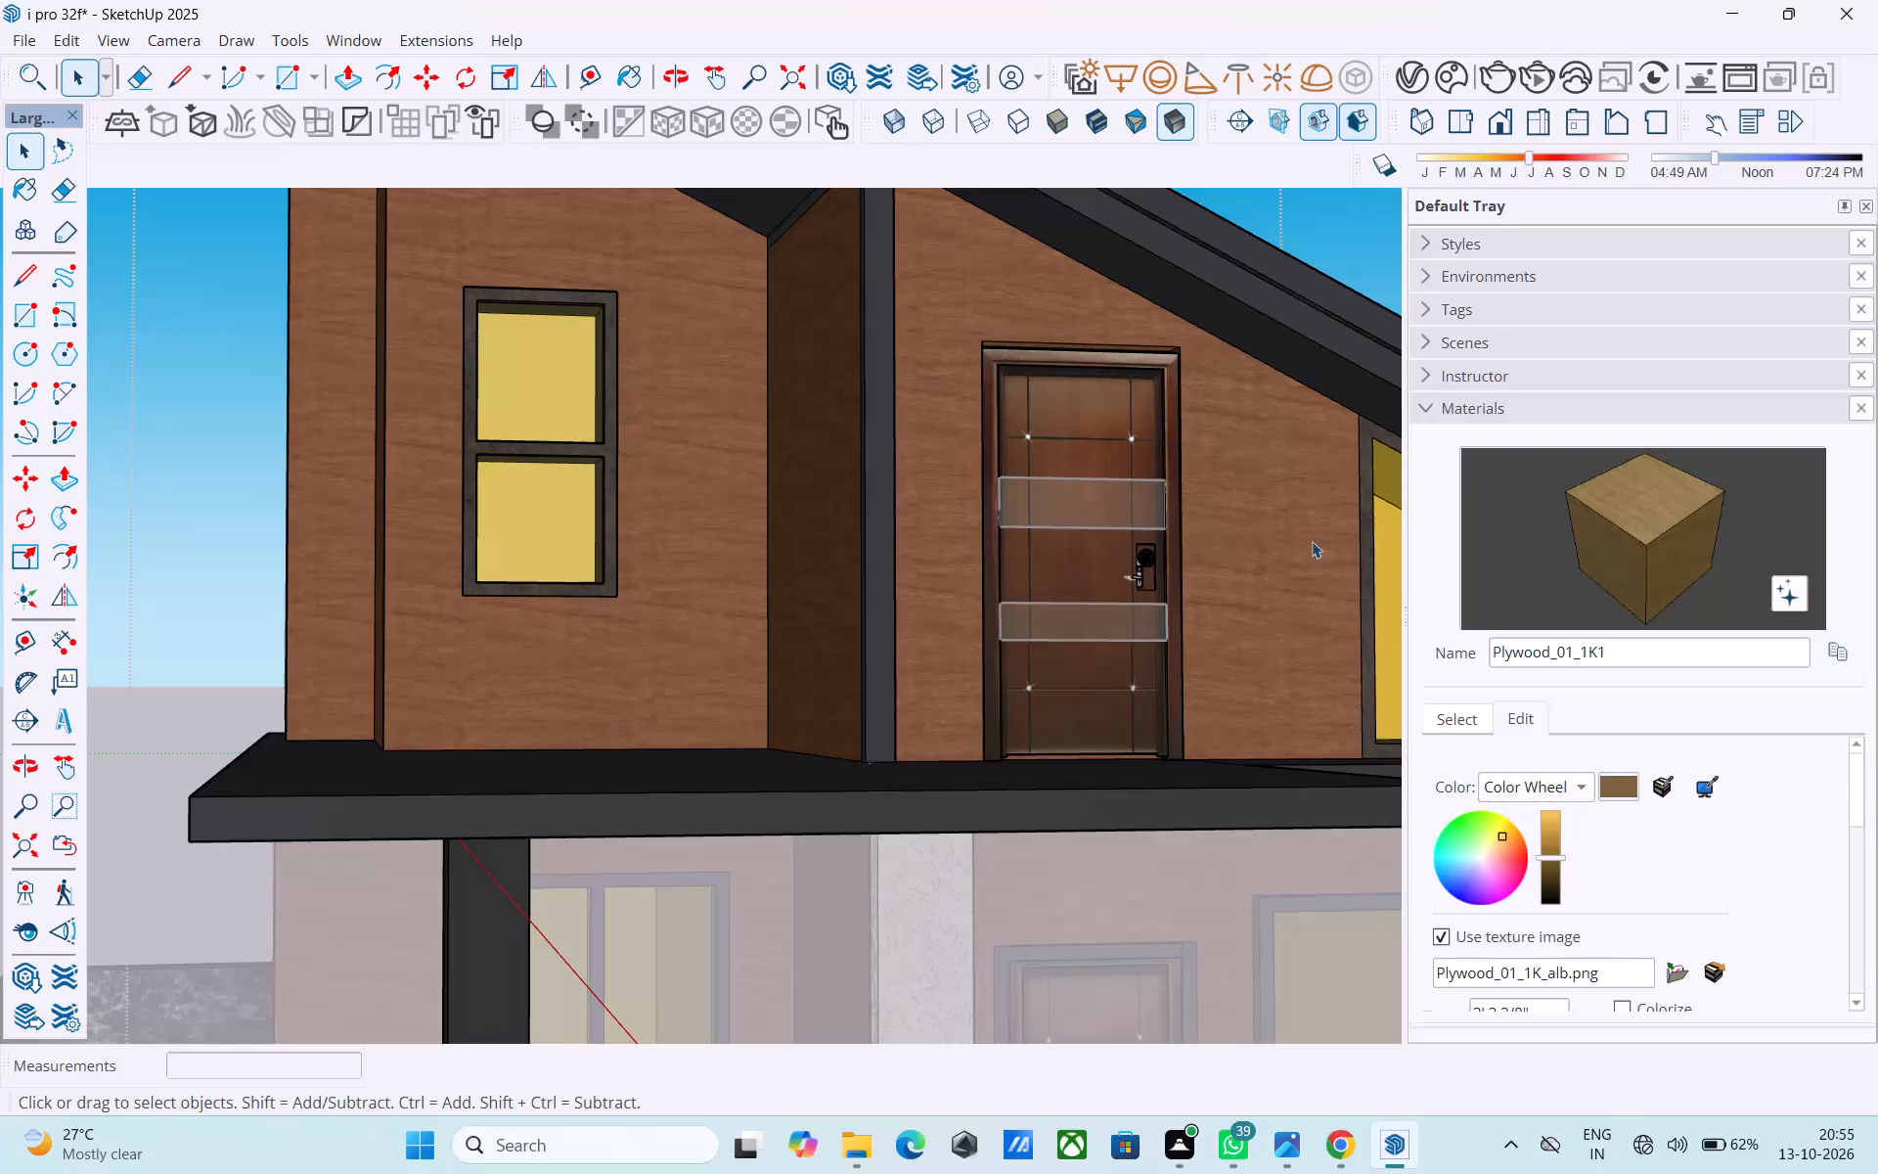
left_click(1656, 514)
left_click(722, 534)
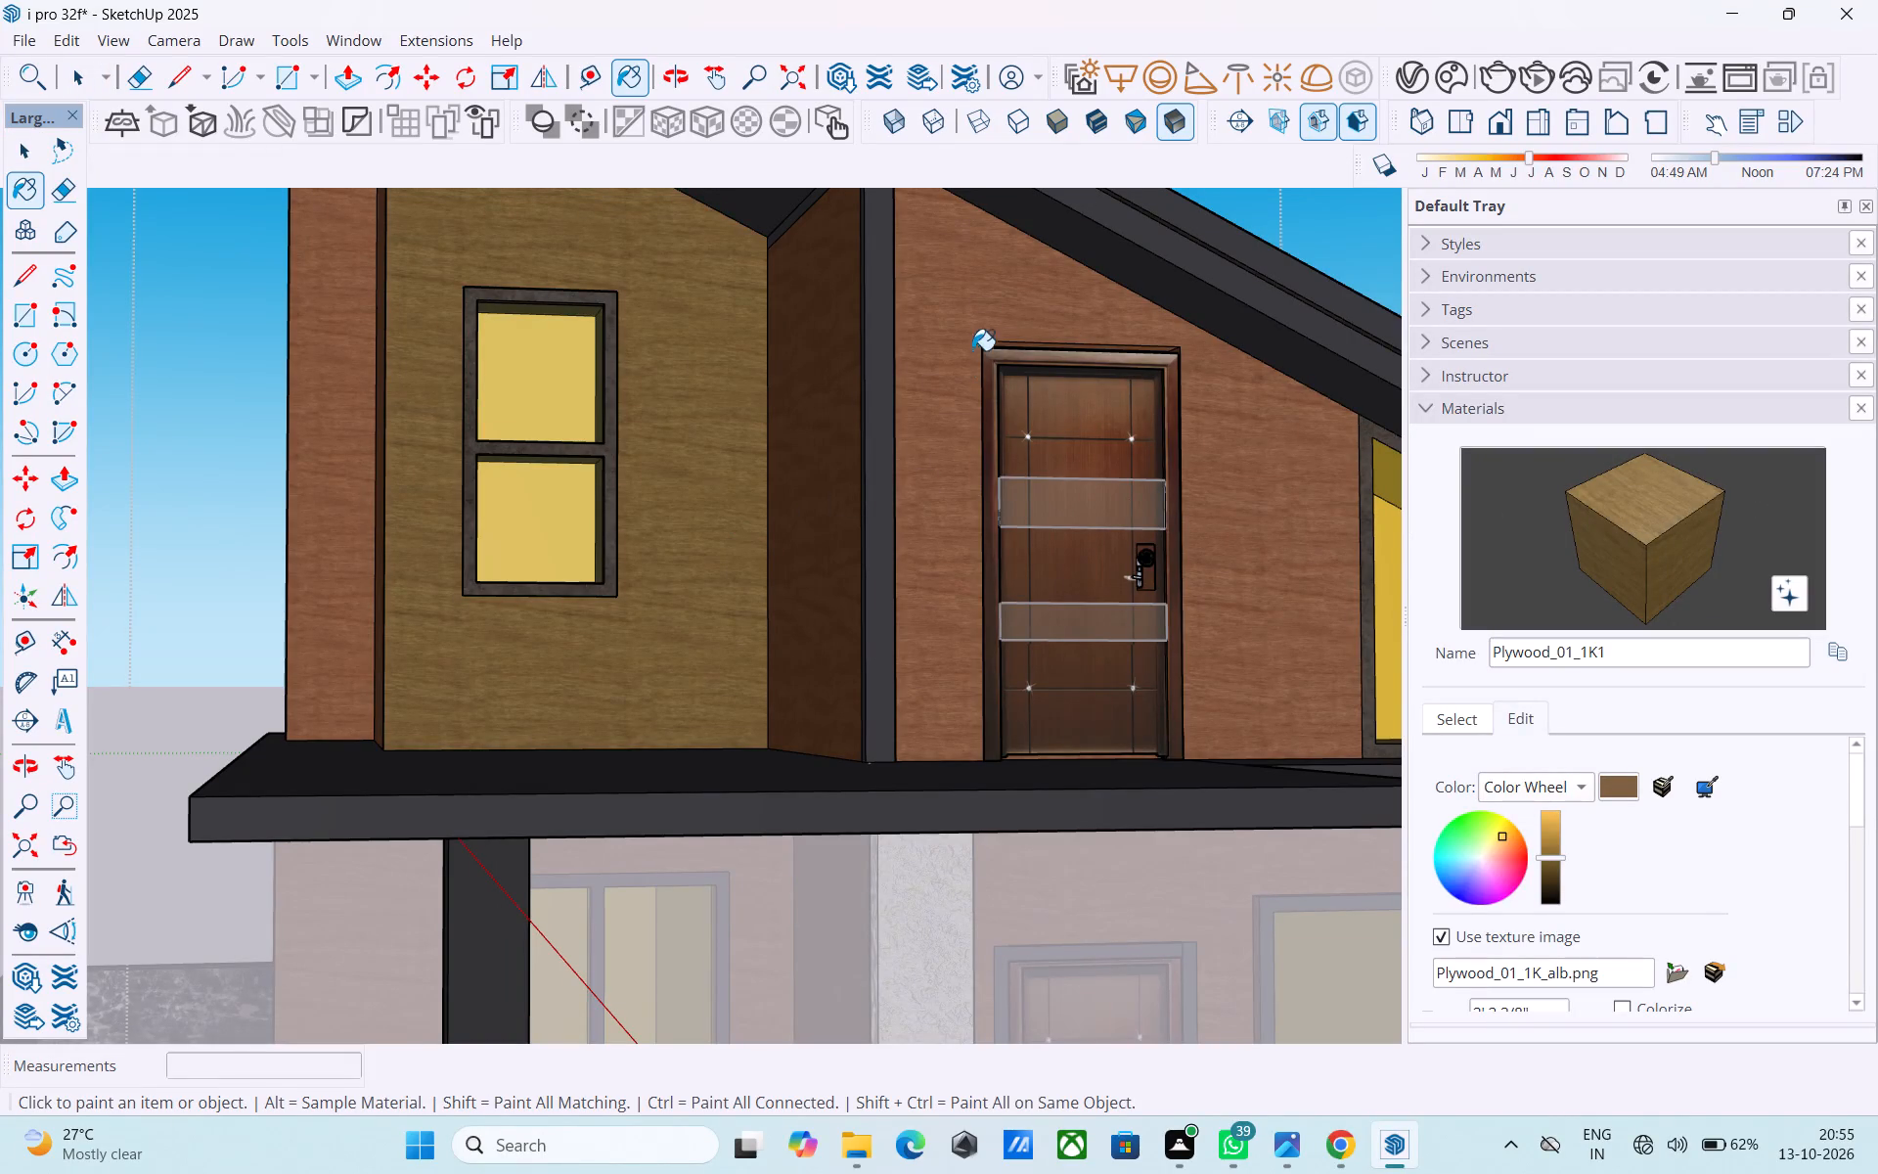
left_click(973, 327)
left_click(339, 491)
Paint the upper floor's side wall faces, including the recess beside the front window, with Plywood_01_1K1.
middle_click_drag(370, 502, 870, 538)
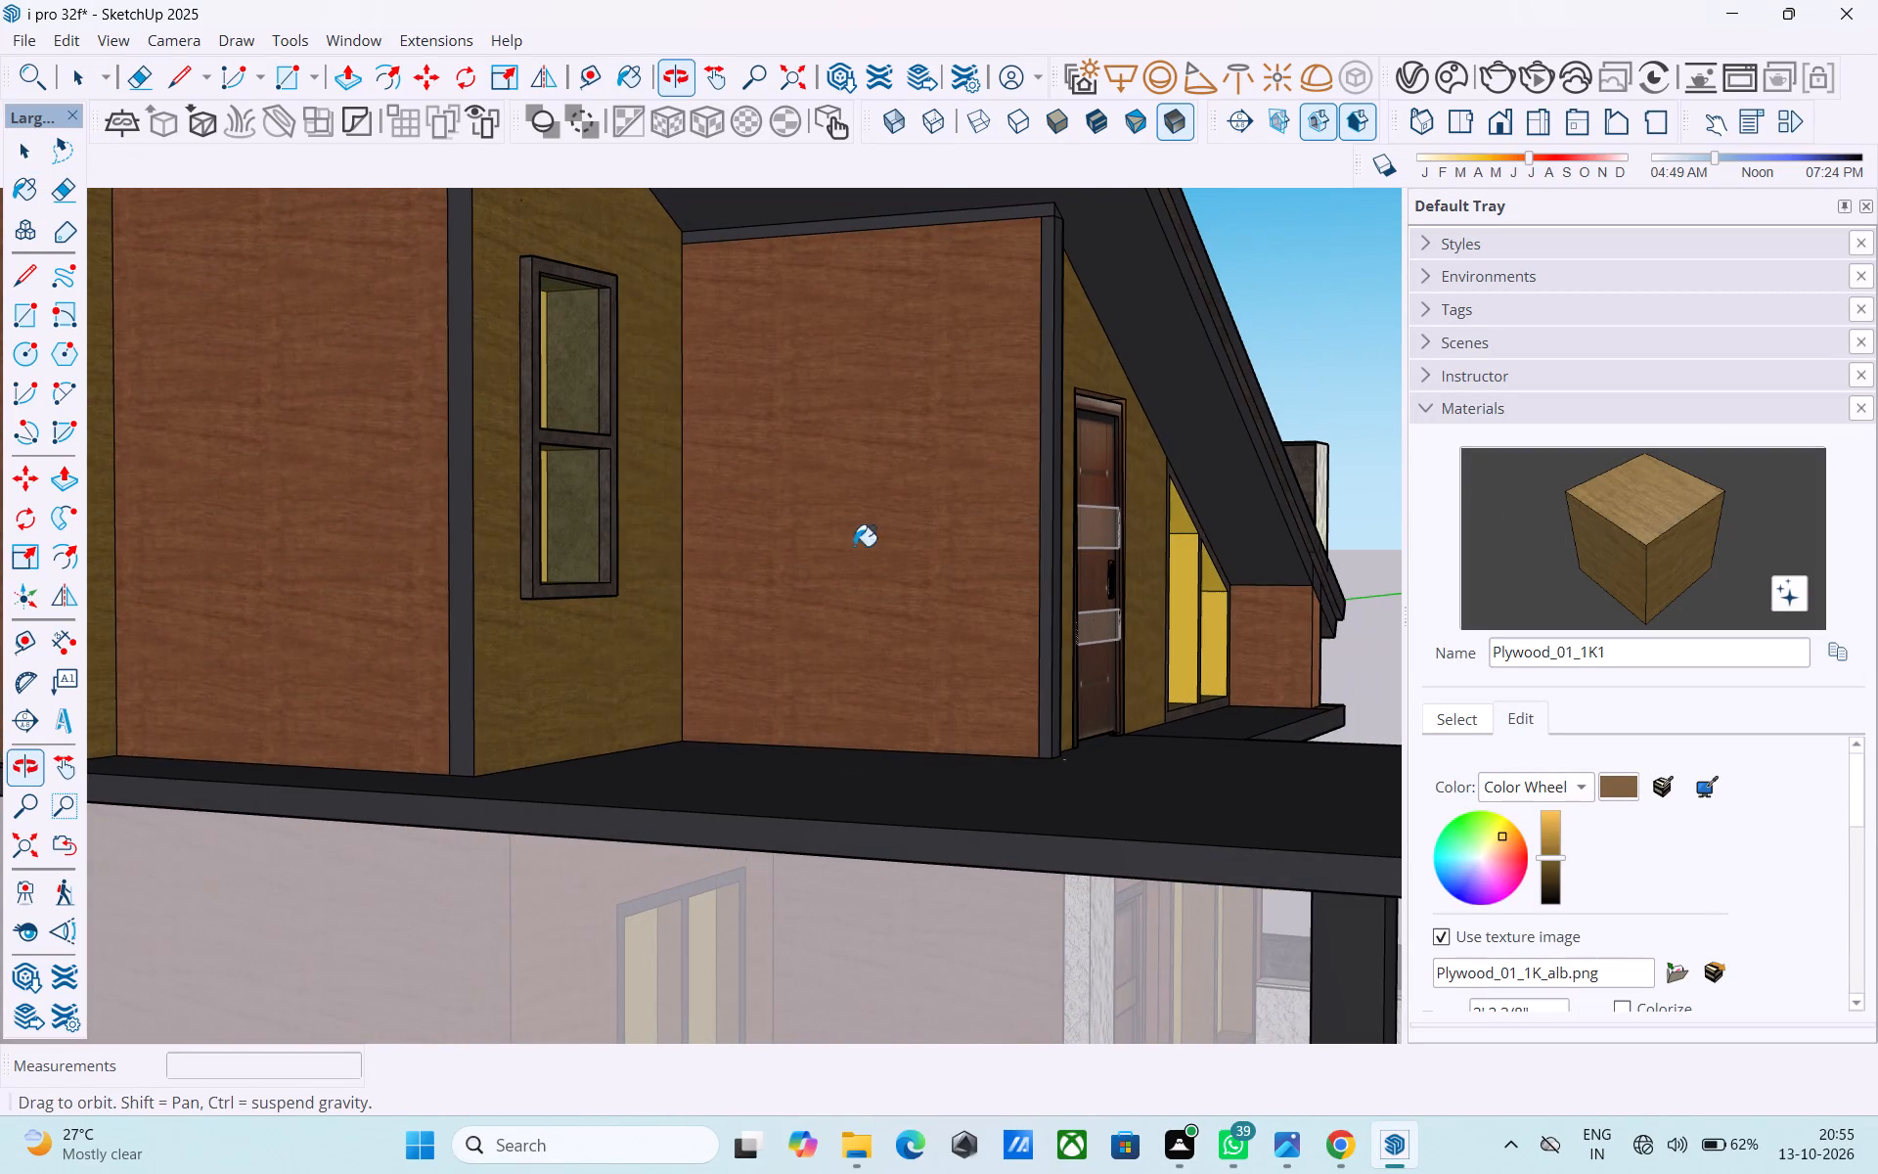
left_click(401, 558)
left_click(834, 510)
scroll(847, 510, "down", 5)
scroll(648, 556, "down", 3)
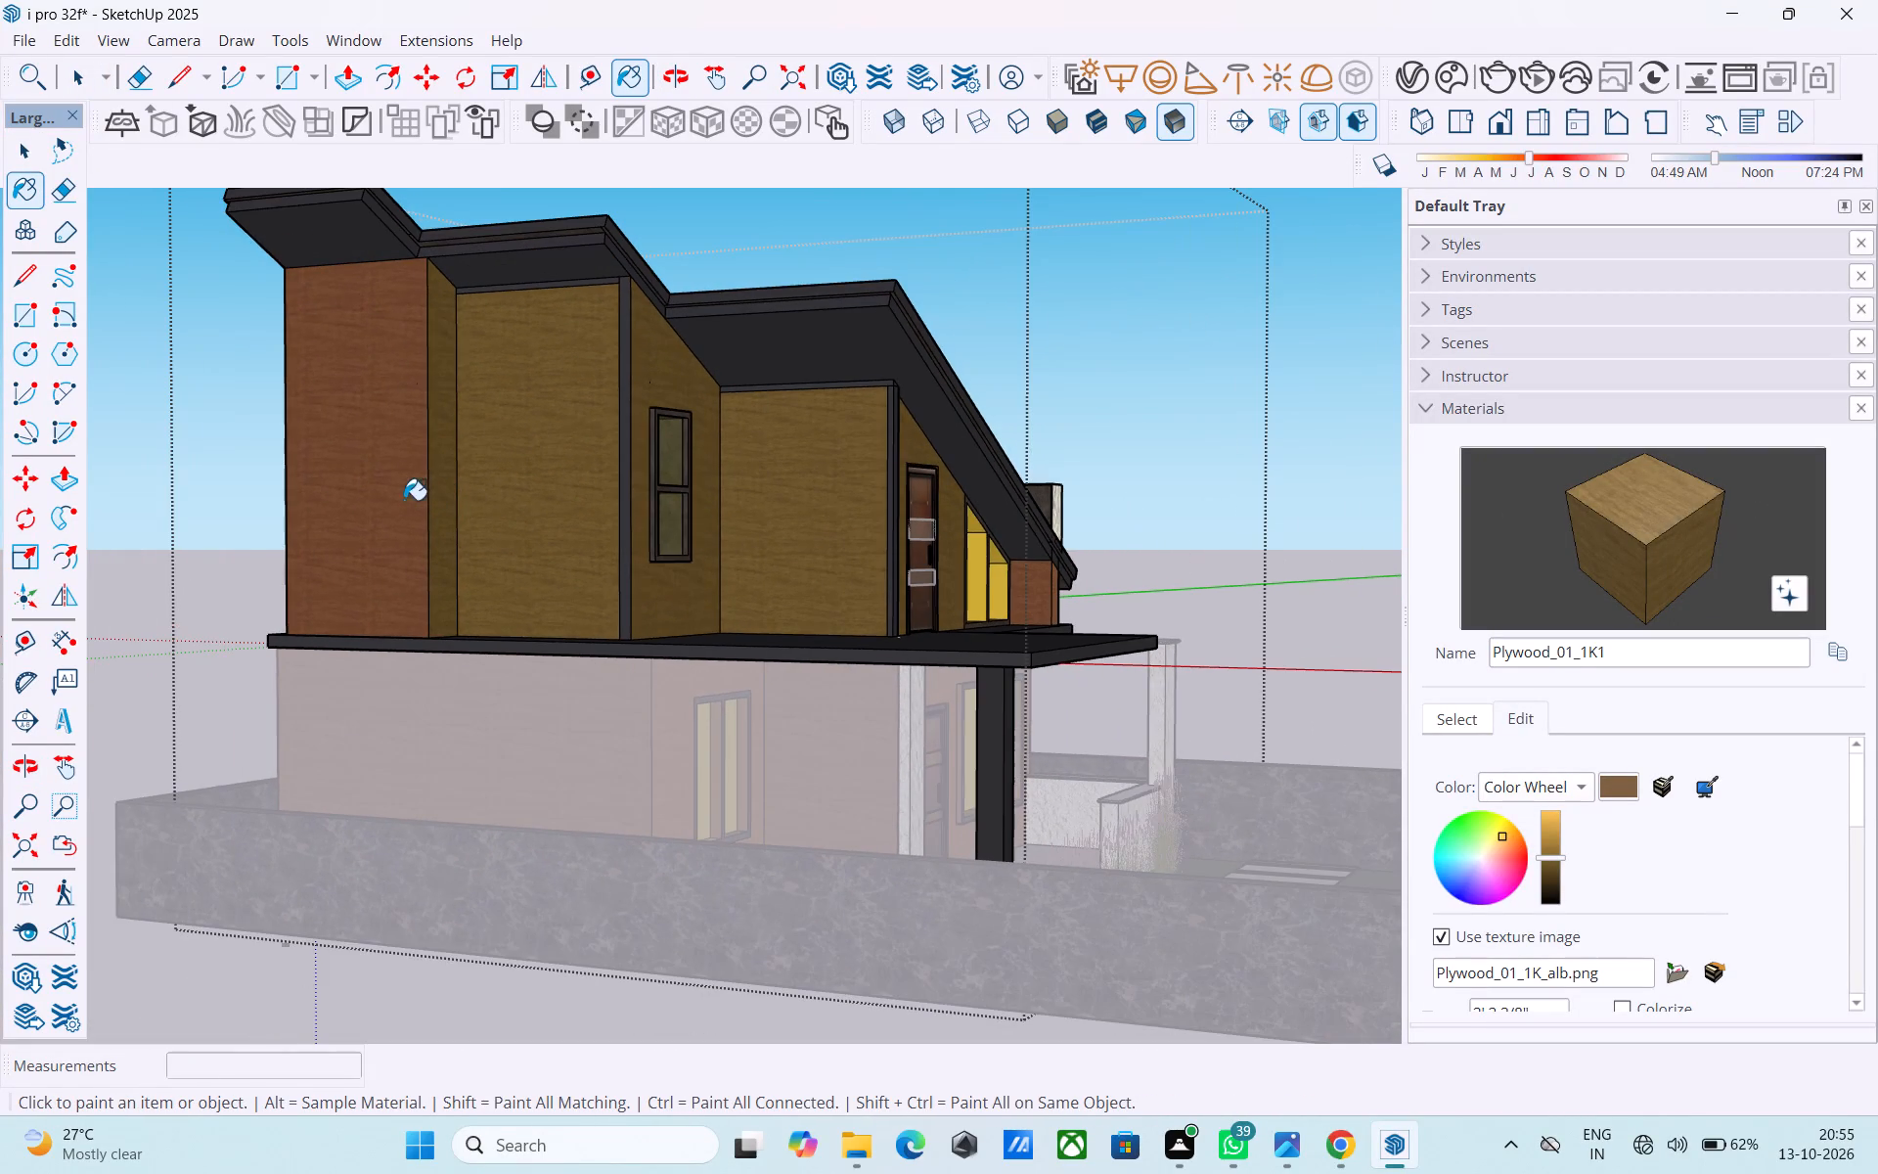
left_click(404, 500)
Paint the short upper-floor wall and its return beside the sloped window with Plywood_01_1K1.
middle_click_drag(794, 494, 368, 491)
scroll(508, 545, "down", 4)
middle_click_drag(842, 586, 631, 609)
scroll(860, 609, "up", 8)
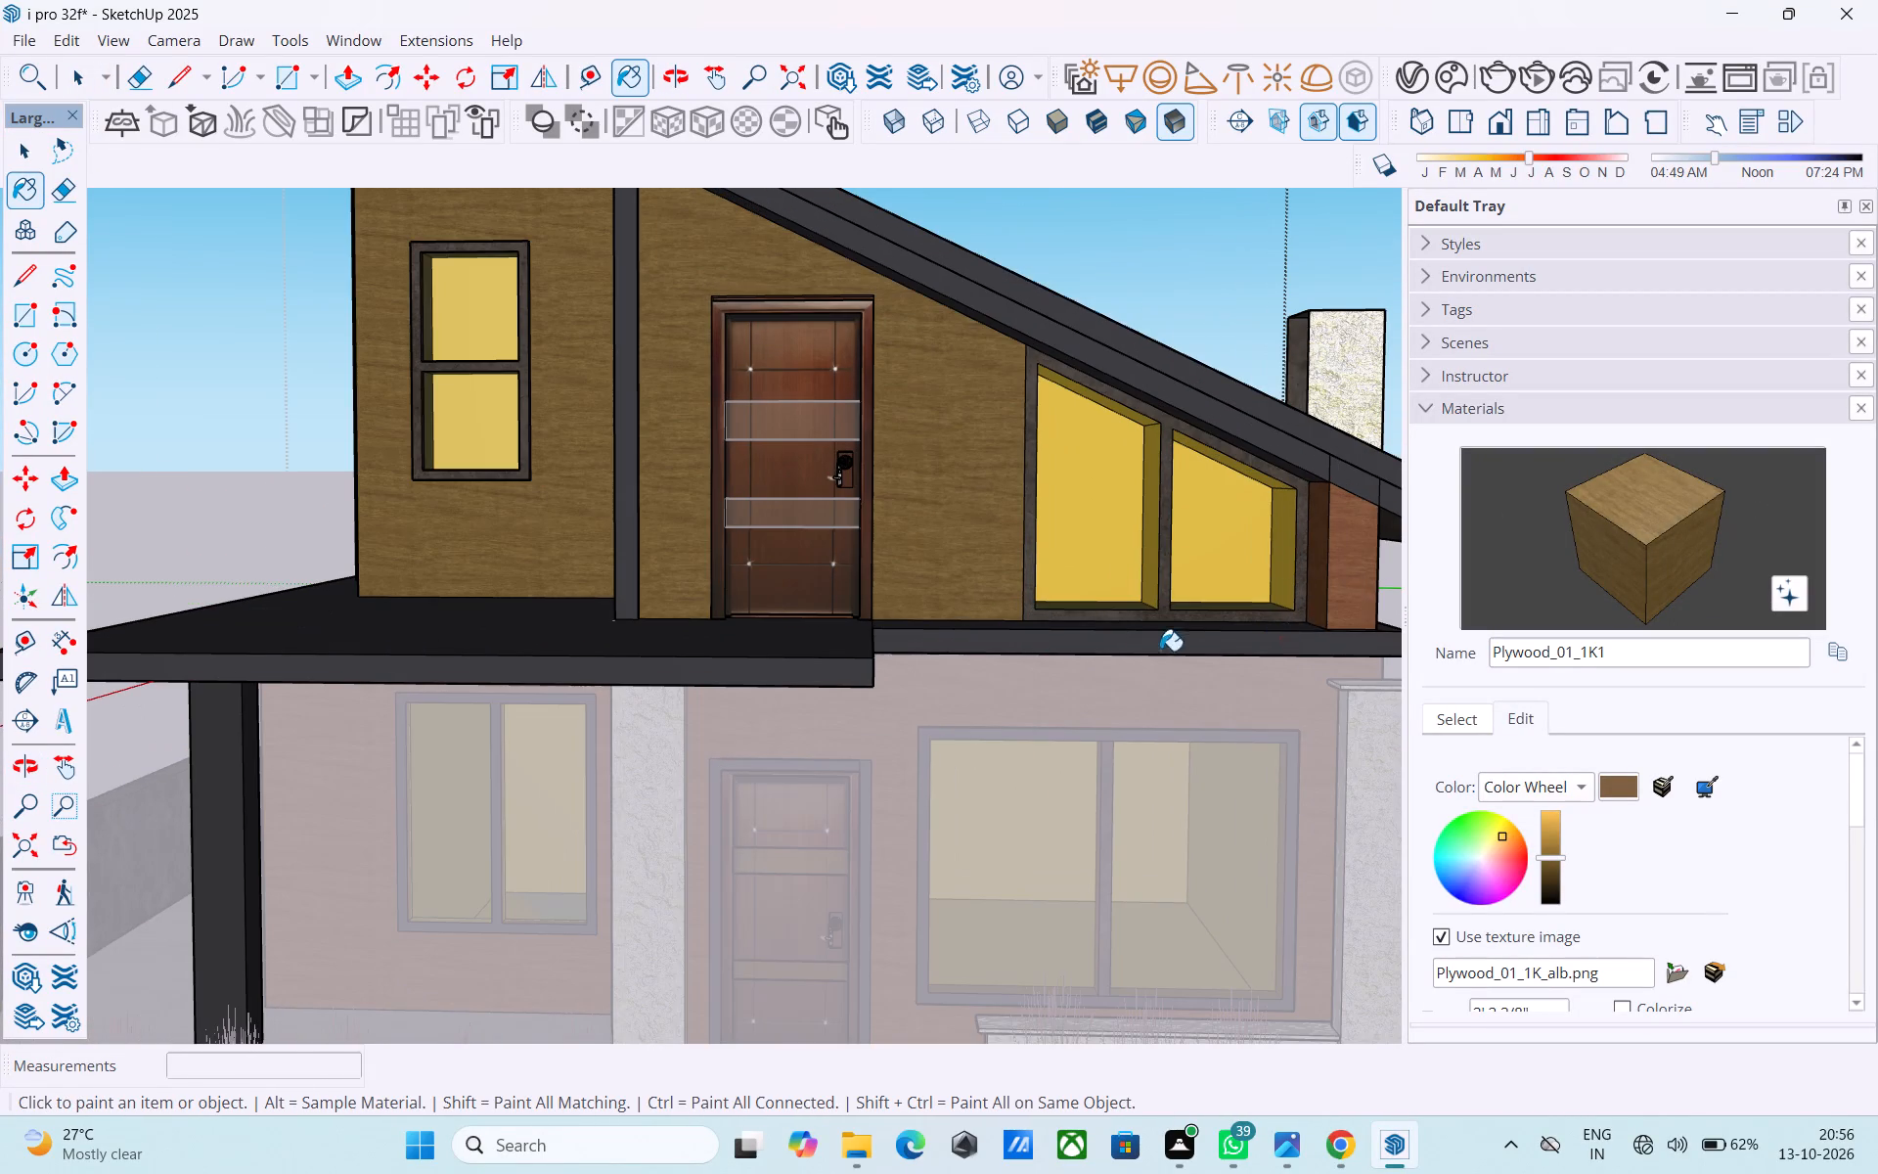
left_click(1344, 583)
left_click(1319, 549)
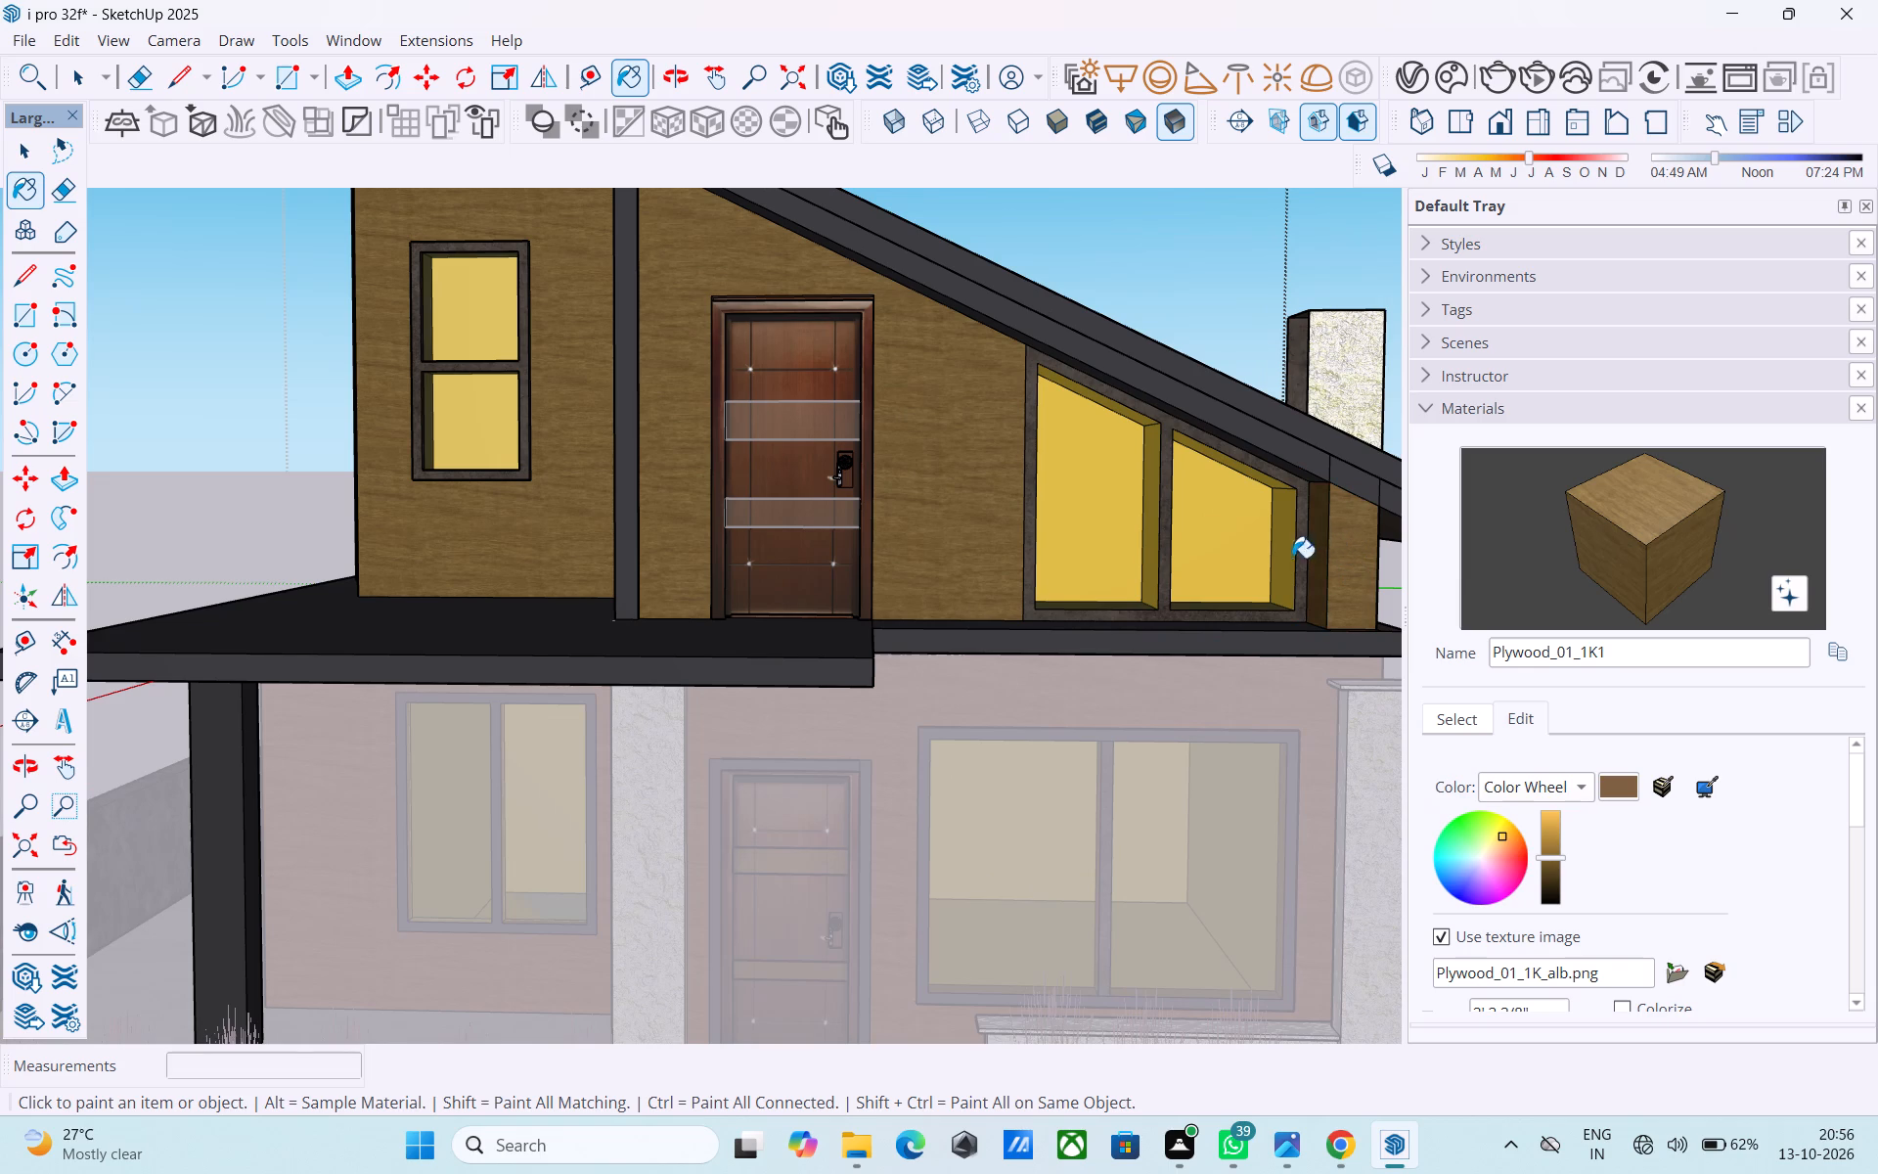
Paint the upper floor's large sloping rear wall with Plywood_01_1K1 and leave the upper-floor group.
middle_click_drag(1279, 562, 742, 567)
scroll(713, 572, "down", 1)
middle_click_drag(808, 597, 1588, 604)
middle_click_drag(1122, 589, 1286, 625)
scroll(1048, 618, "down", 7)
middle_click_drag(511, 711, 1754, 698)
left_click(739, 661)
middle_click_drag(1098, 663, 959, 663)
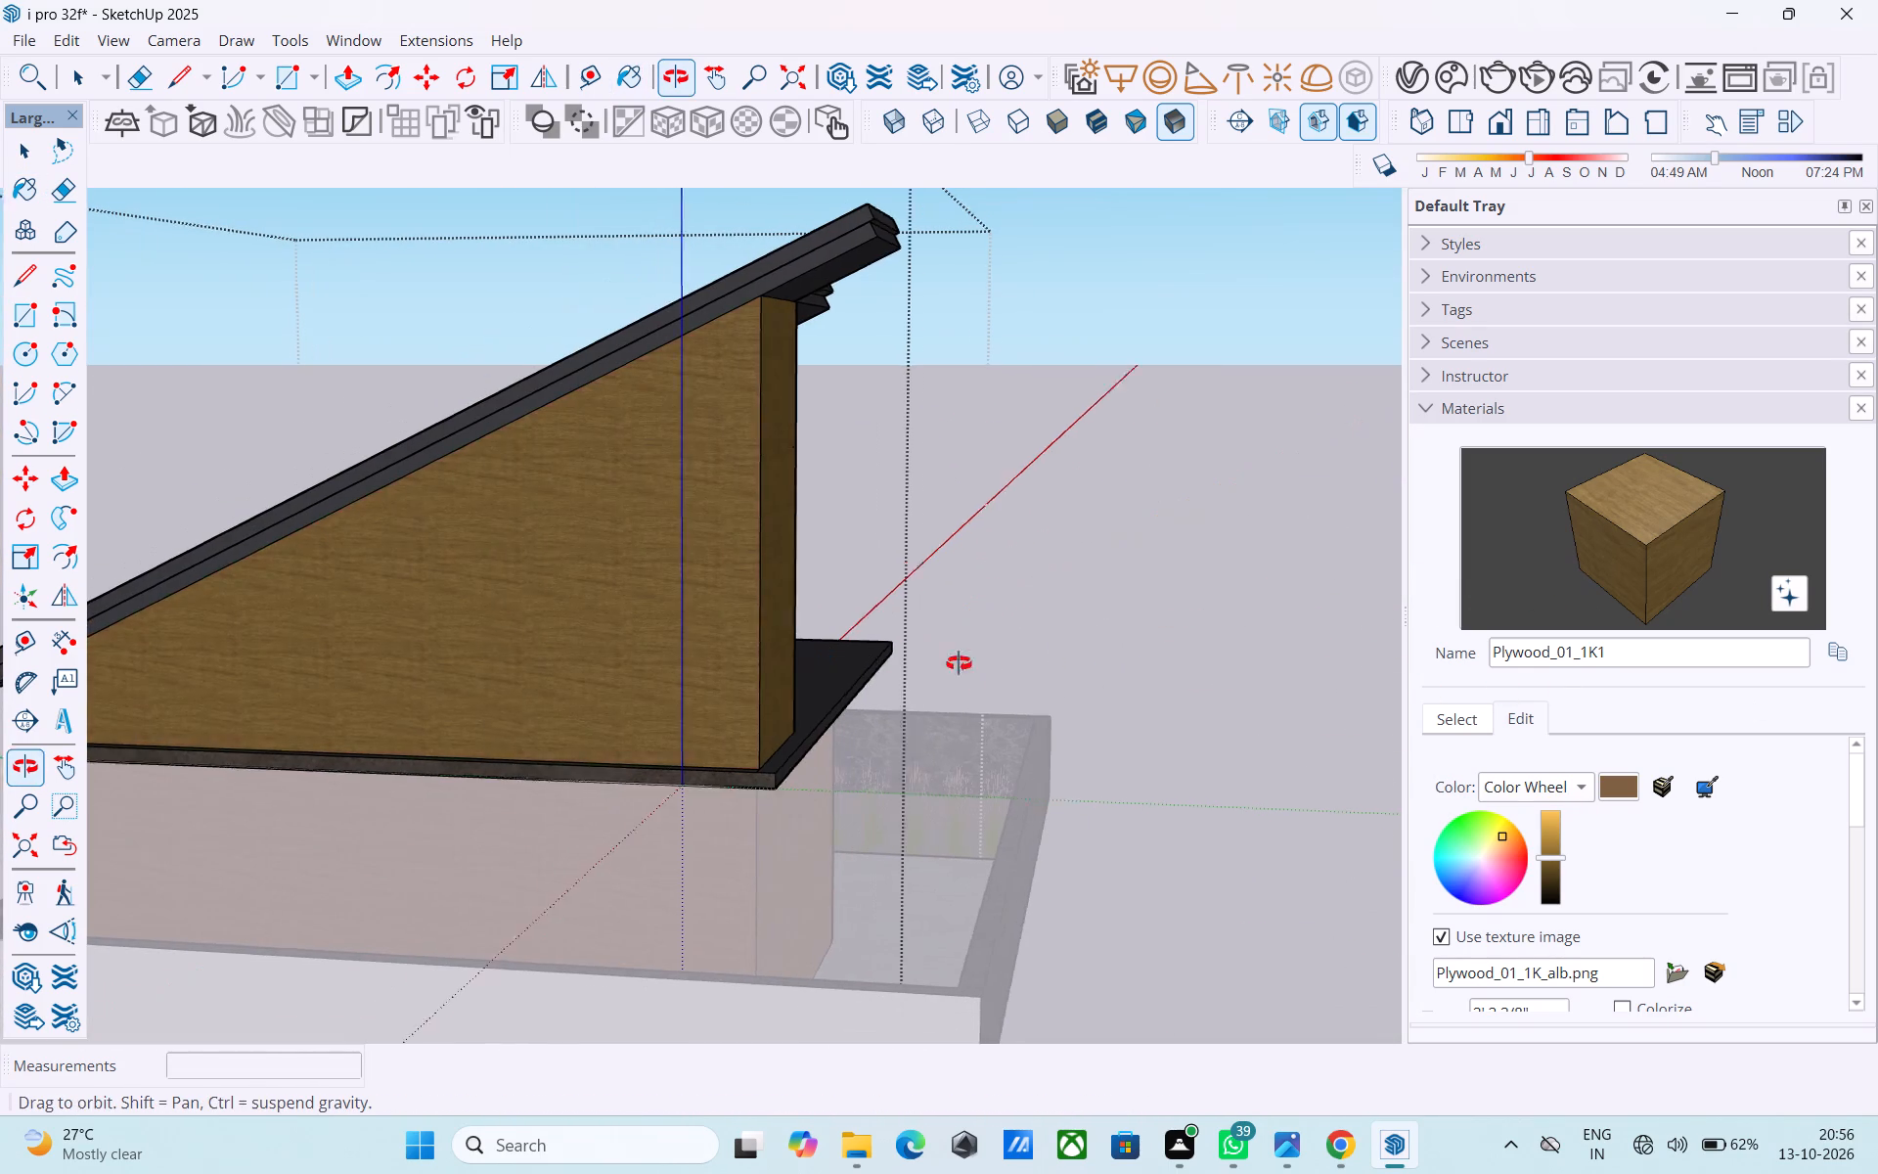
middle_click_drag(959, 663, 0, 706)
middle_click_drag(802, 623, 105, 623)
middle_click_drag(280, 663, 544, 537)
scroll(544, 537, "down", 3)
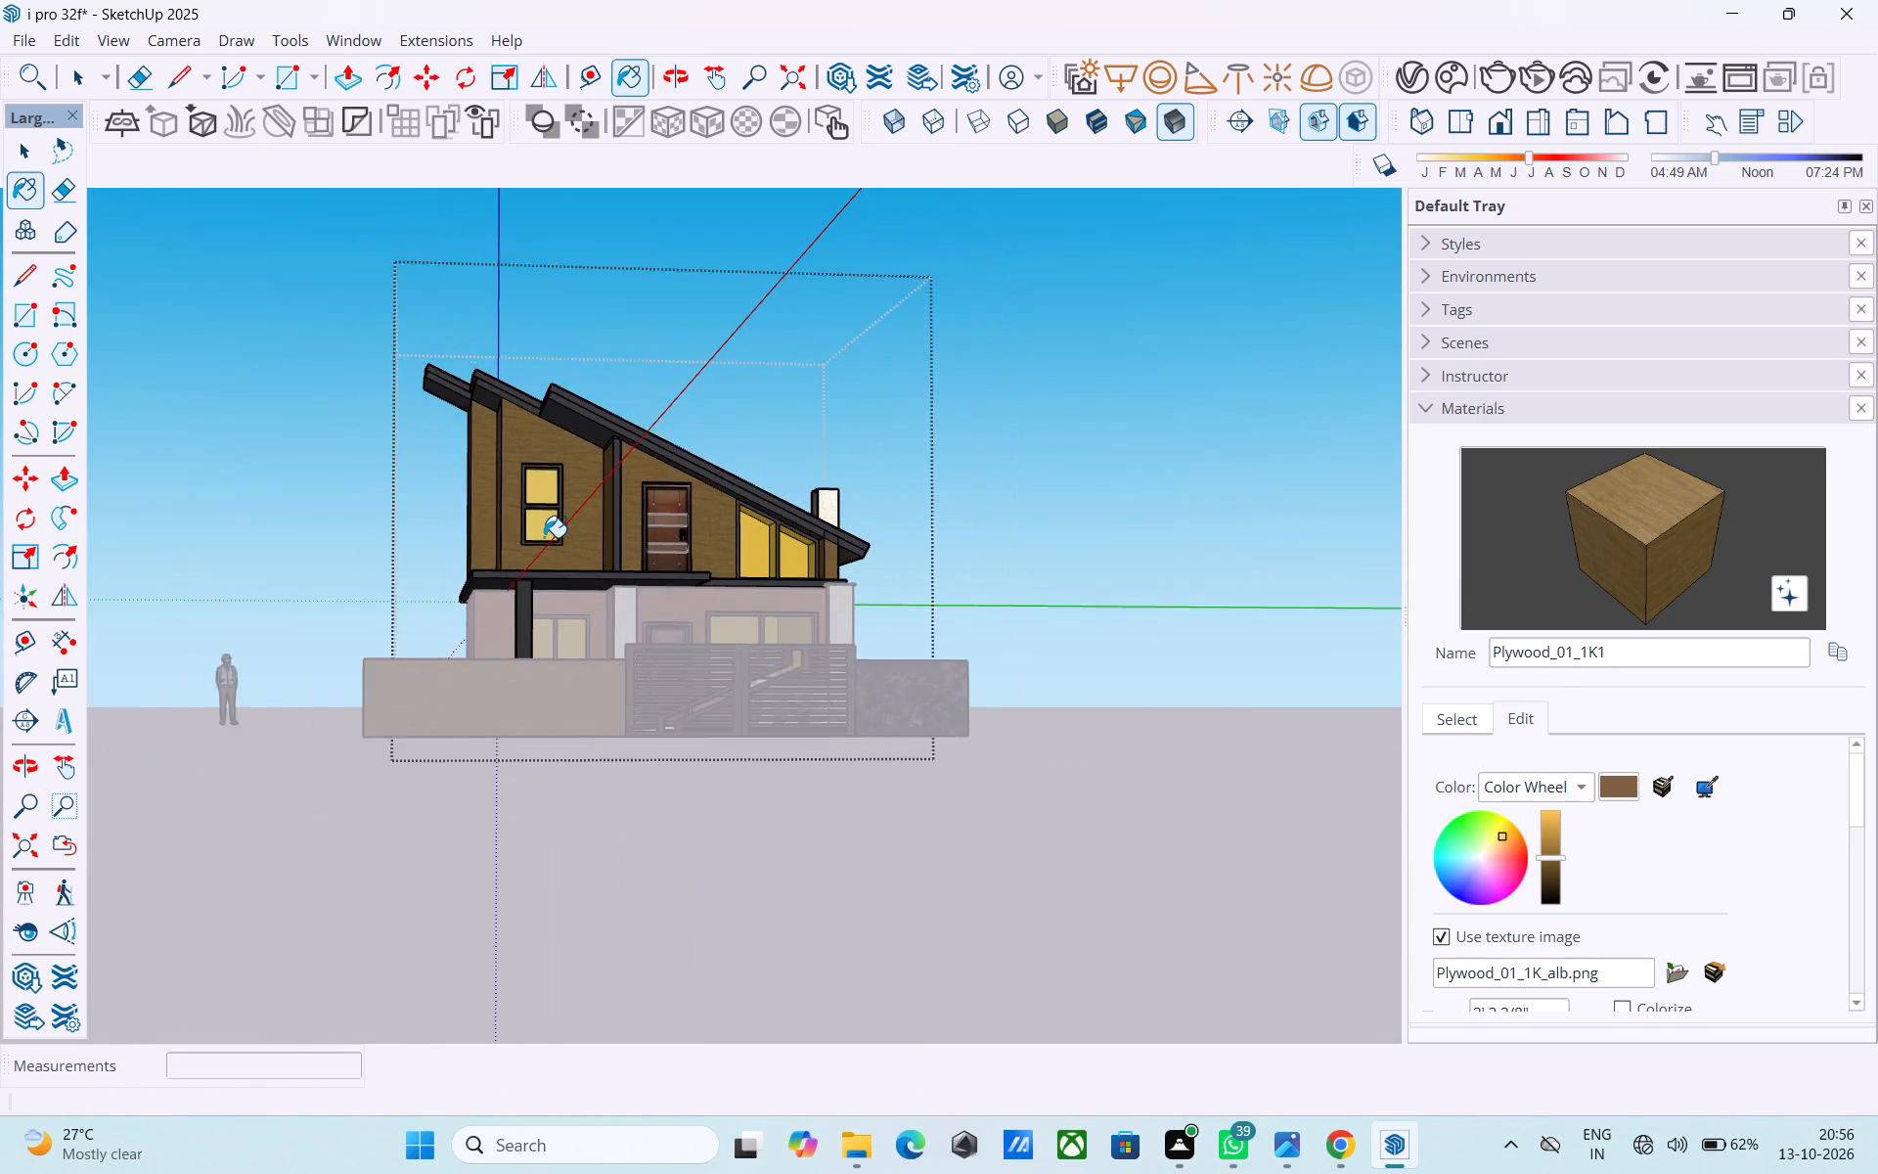
key("space")
left_click(1192, 500)
Open the ground-floor group and paint its front walls and the porch recess side with Plywood_01_1K1.
scroll(616, 573, "up", 5)
middle_click_drag(503, 594, 765, 654)
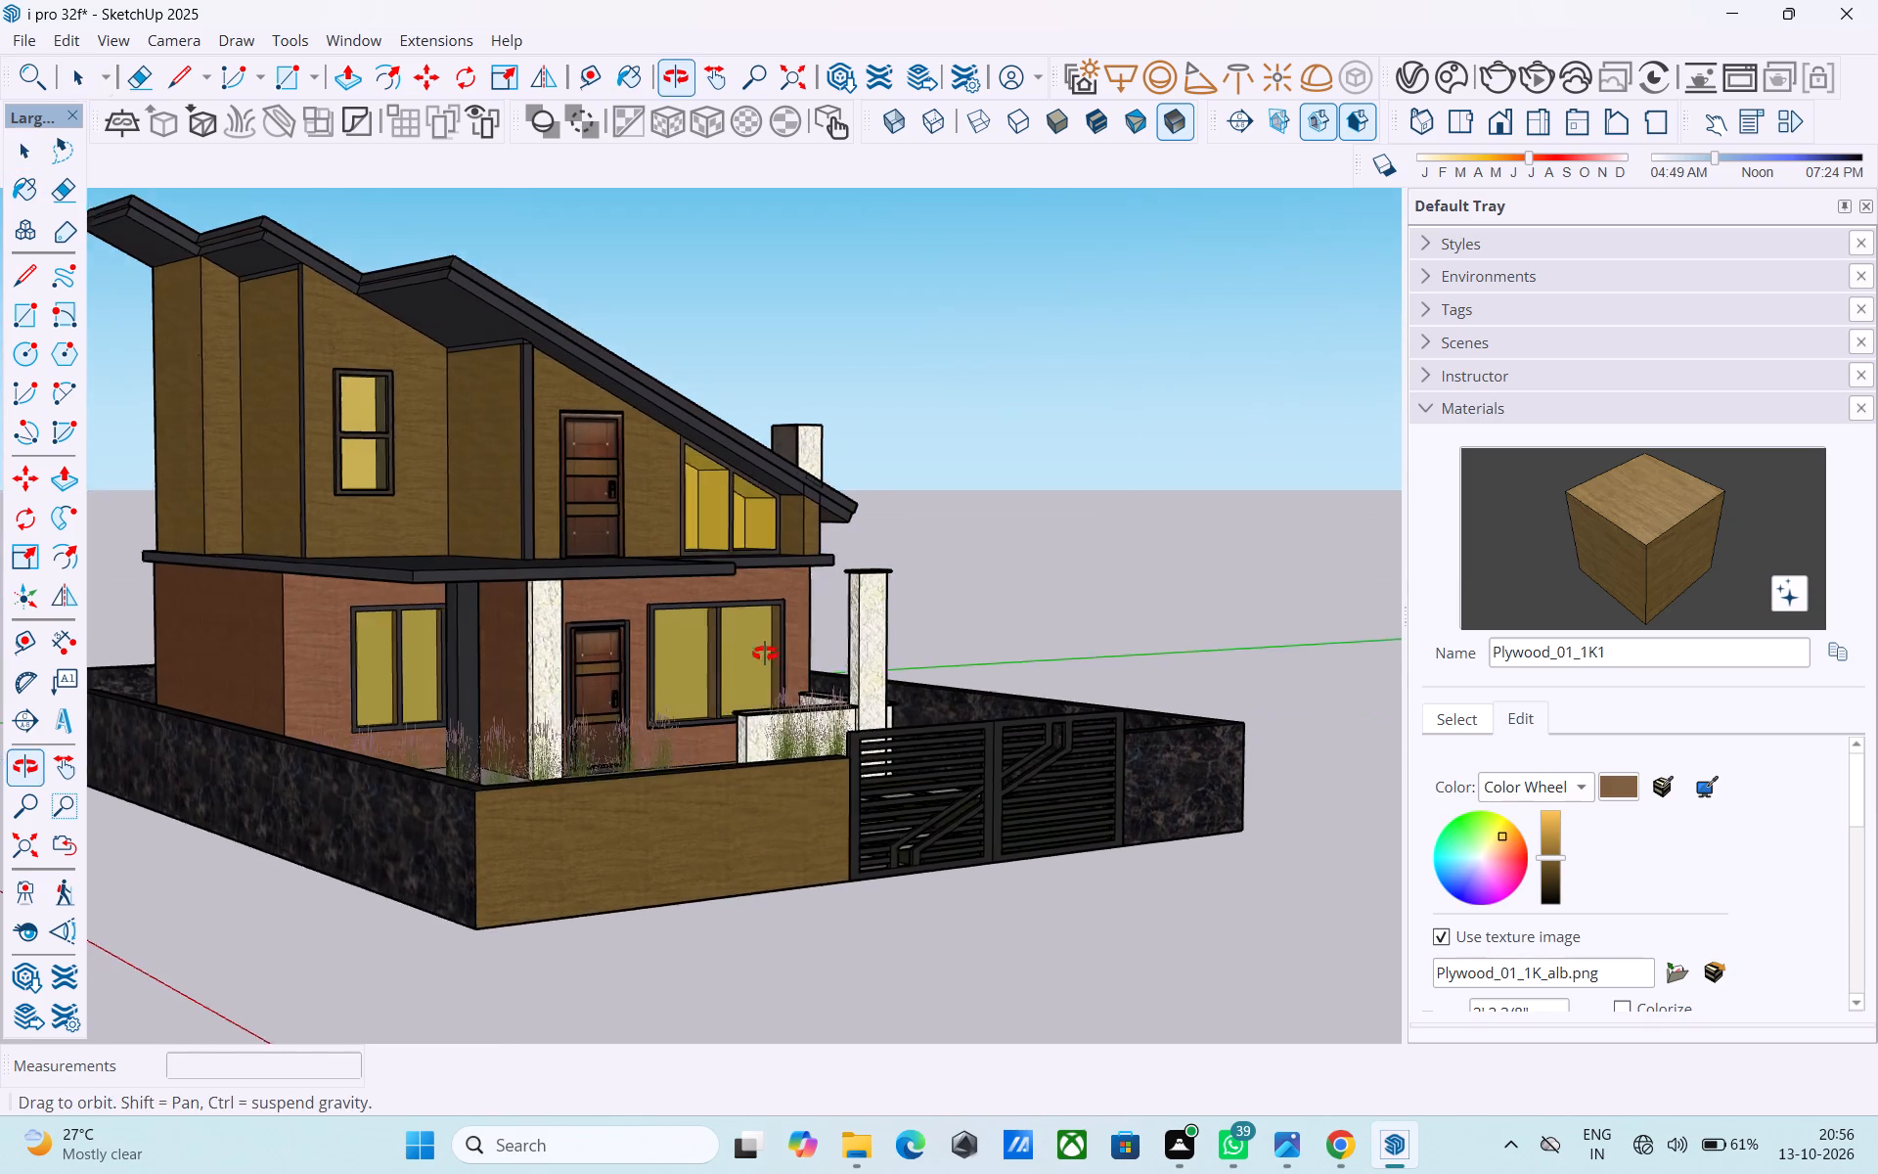
middle_click_drag(765, 654, 764, 654)
middle_click_drag(466, 661, 734, 680, "shift")
scroll(734, 678, "up", 9)
double_click(447, 643)
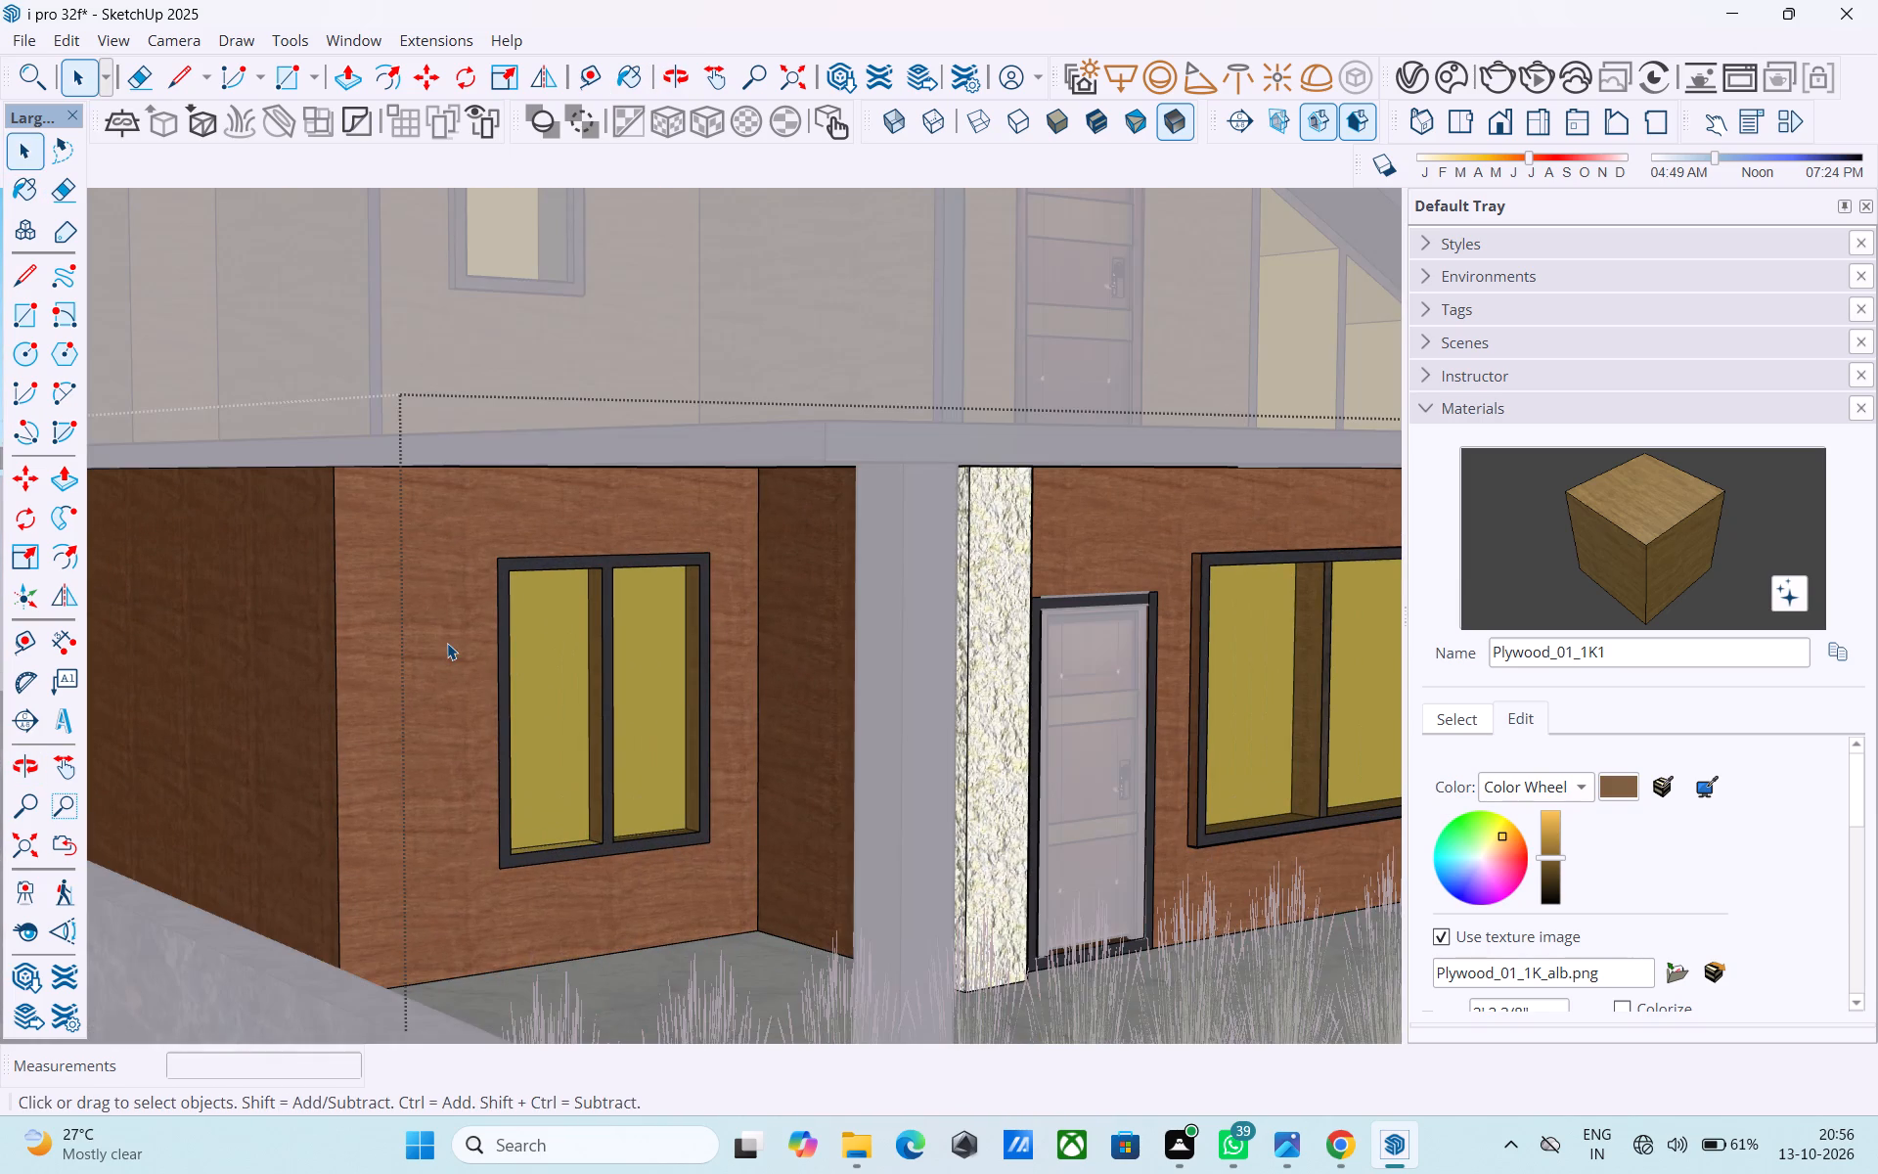
left_click(1624, 490)
left_click_drag(1112, 541, 1095, 556)
left_click(806, 588)
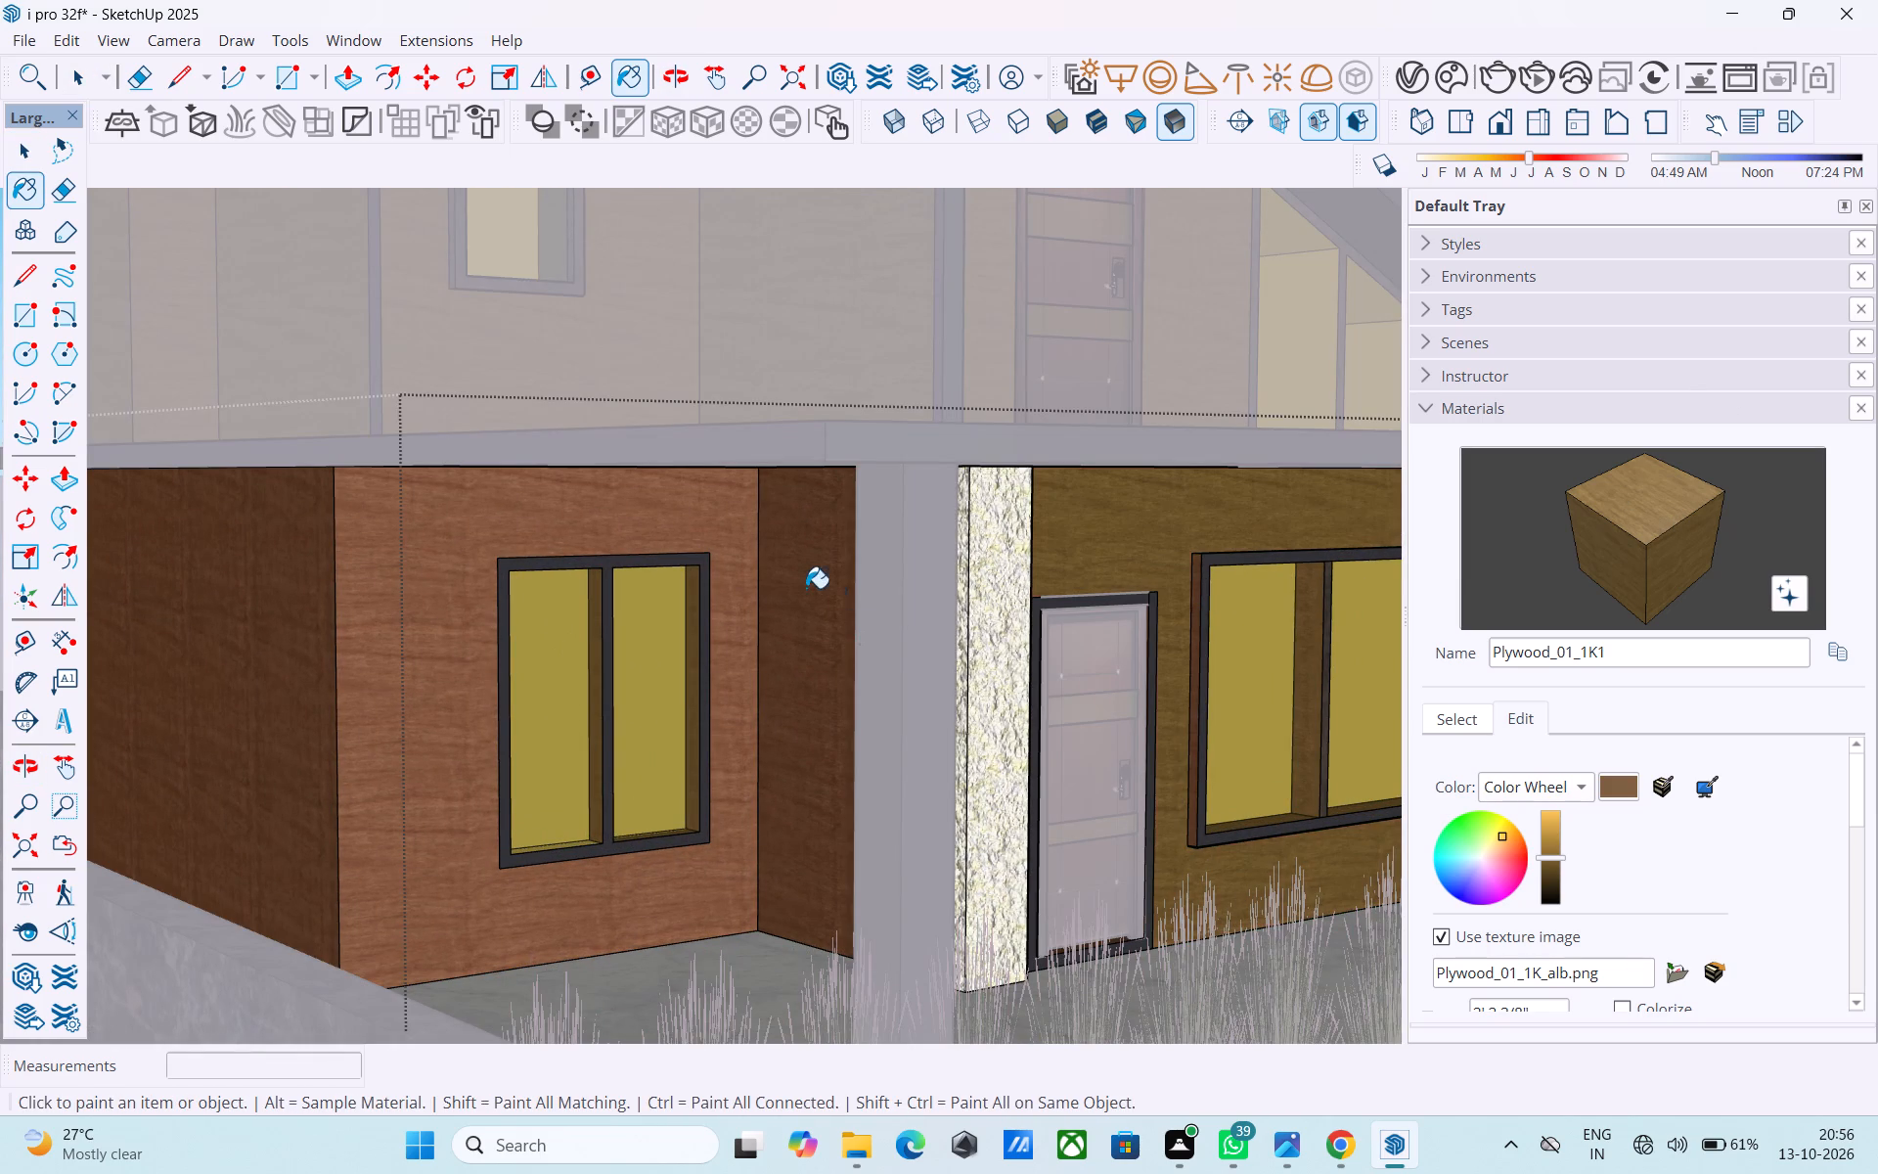
left_click(697, 531)
Paint the ground floor's side and rear outer walls with Plywood_01_1K1 and leave the ground-floor group.
middle_click_drag(417, 570, 1093, 545)
scroll(1096, 551, "down", 4)
left_click(655, 611)
scroll(827, 592, "down", 5)
middle_click_drag(451, 672, 1014, 670)
left_click(852, 610)
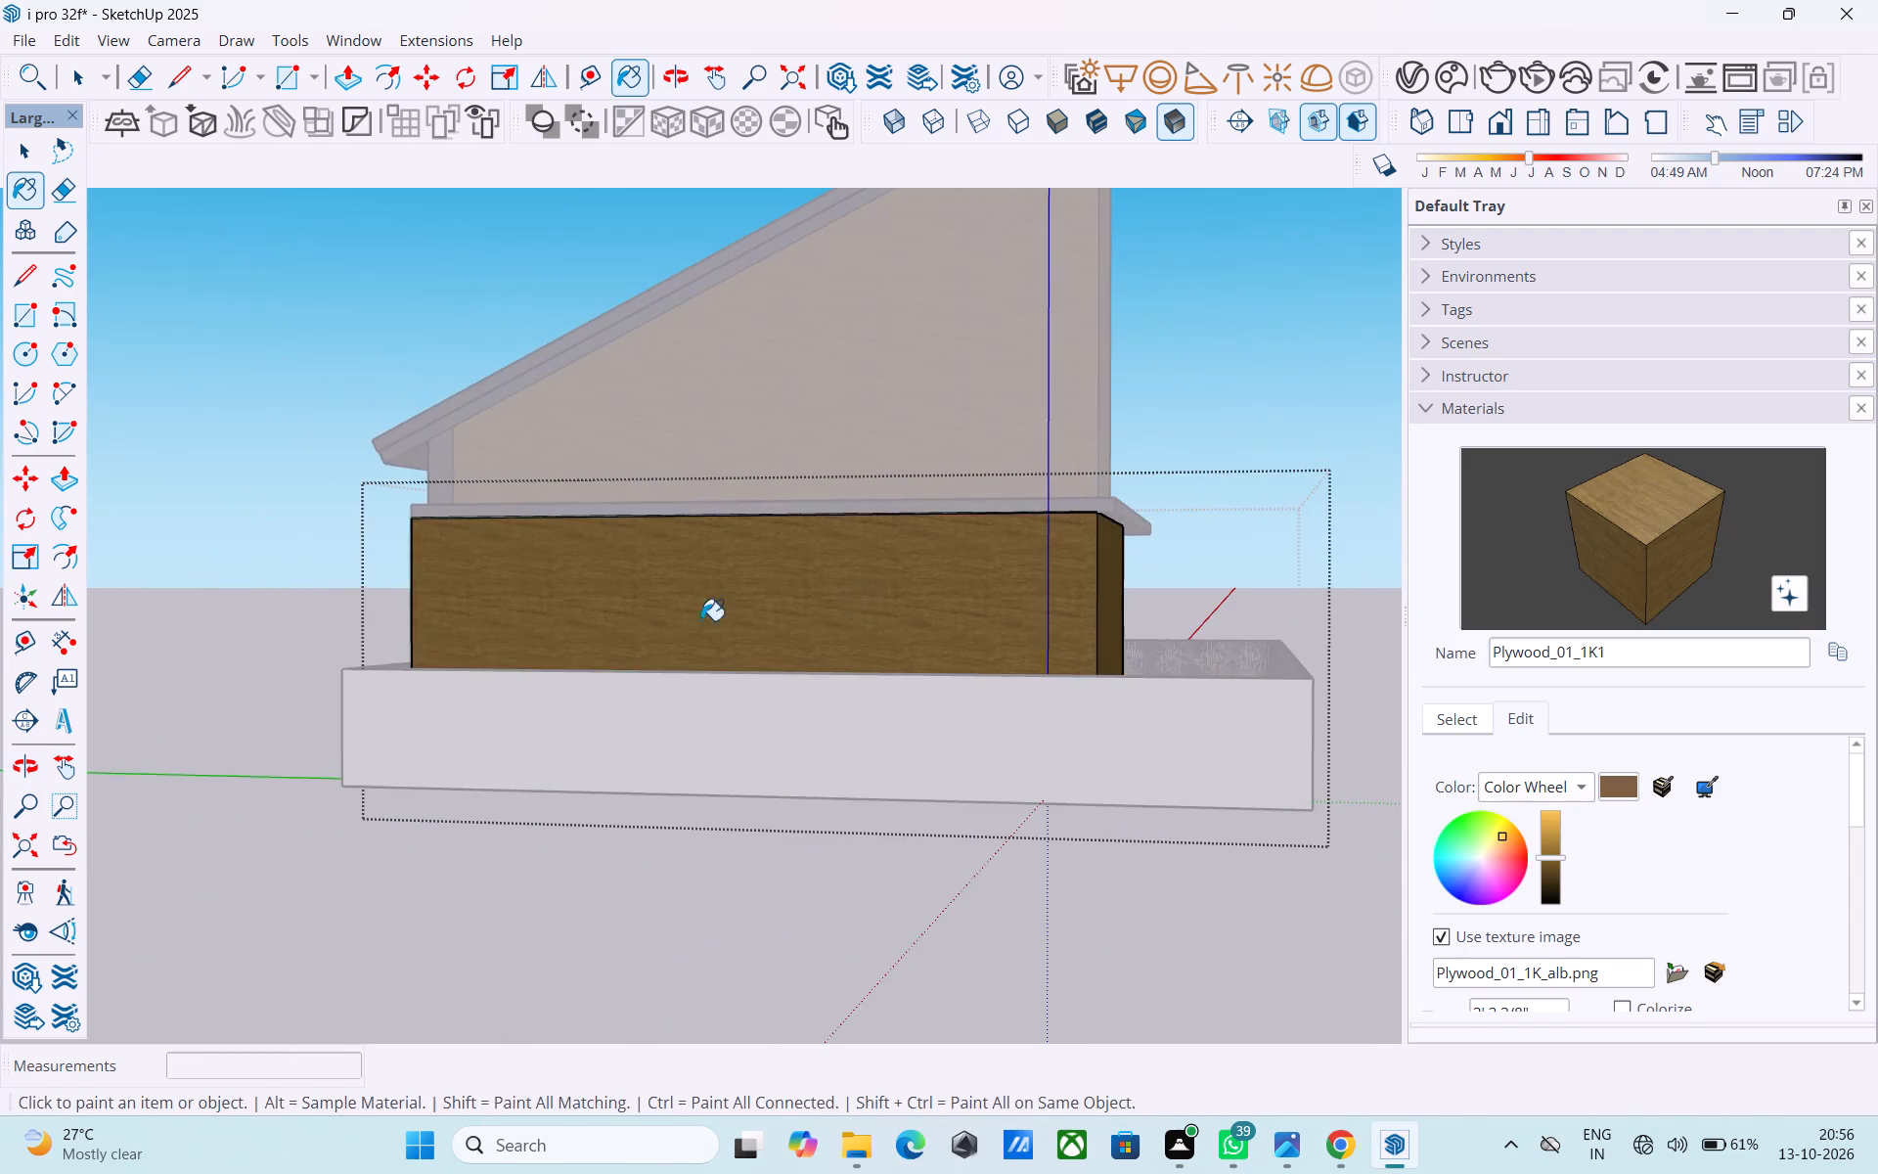
middle_click_drag(646, 619, 1362, 614)
left_click(1152, 577)
middle_click_drag(723, 584, 1835, 679)
middle_click_drag(837, 679, 1003, 690)
scroll(698, 661, "up", 5)
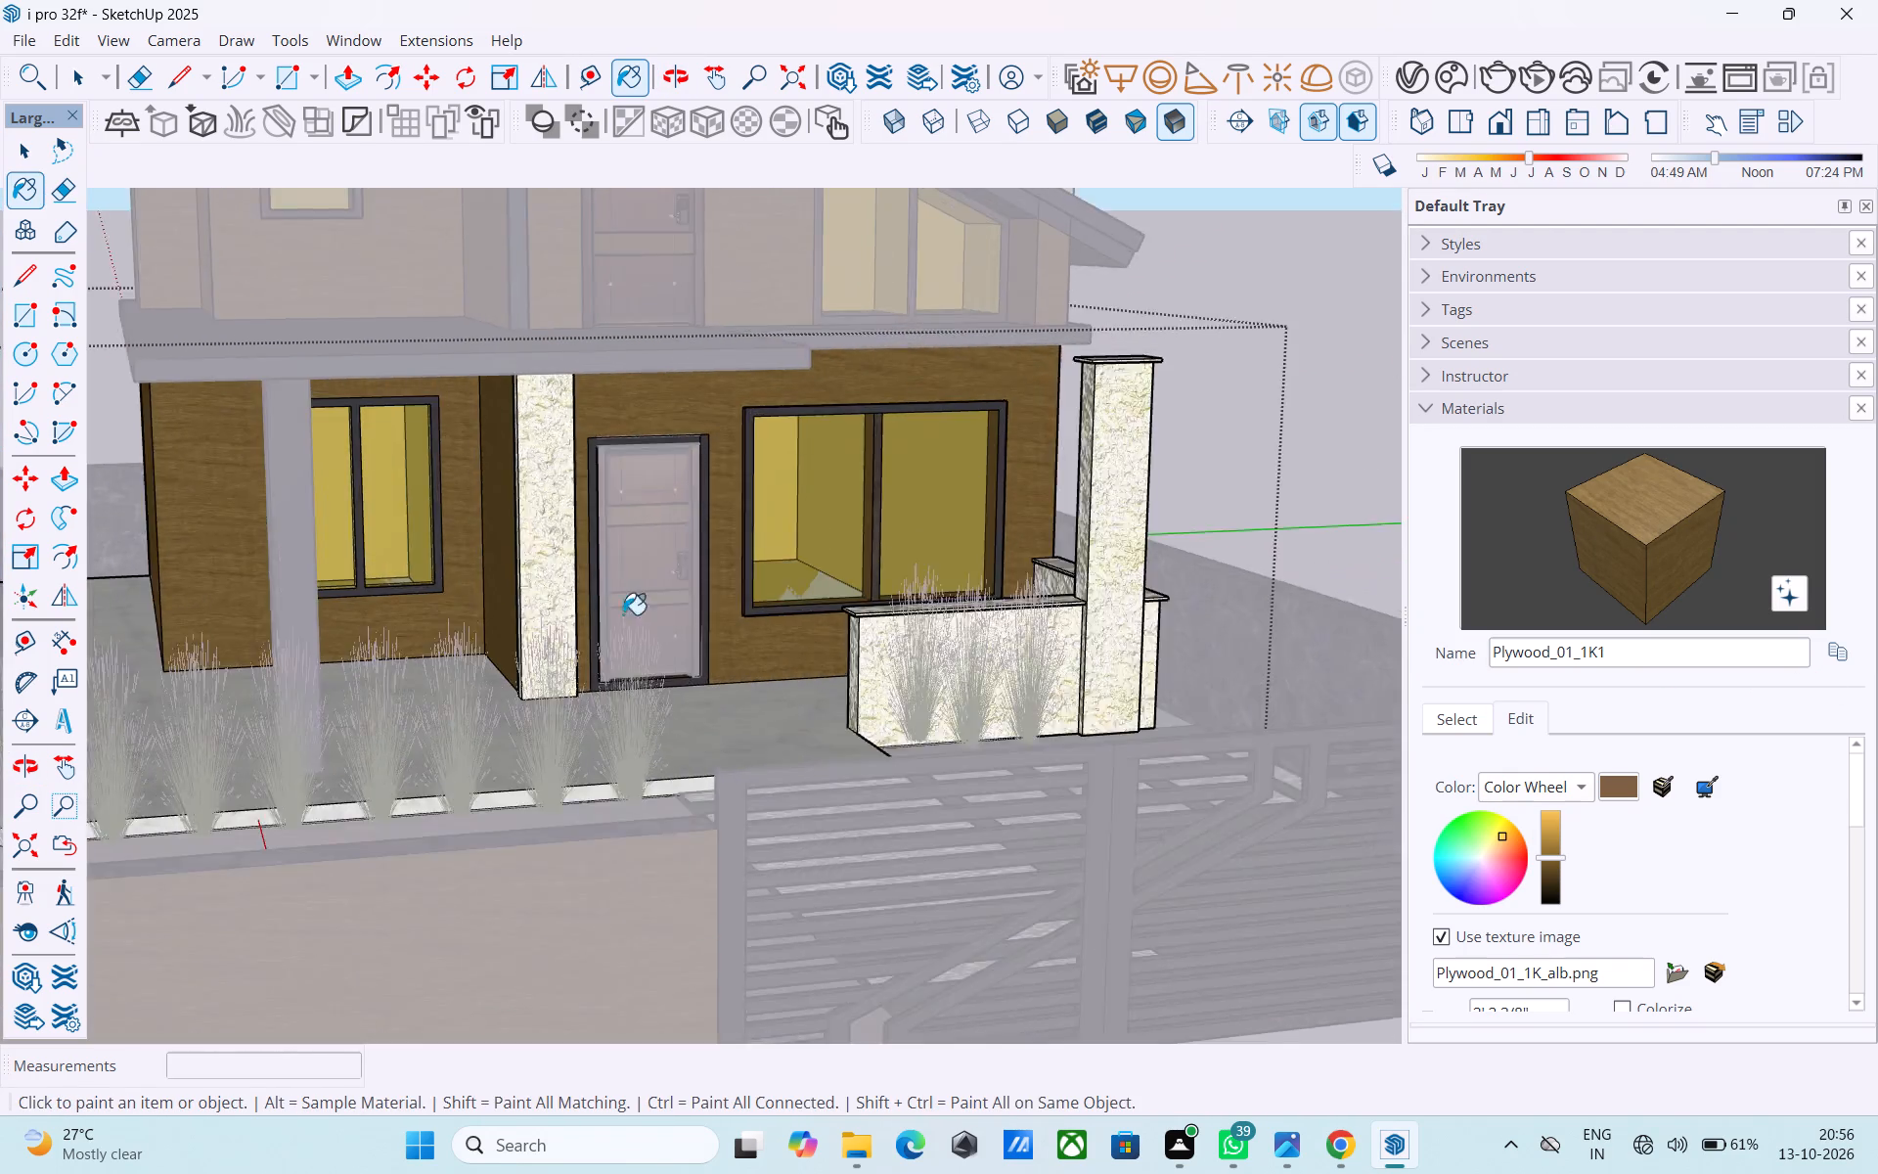
scroll(623, 614, "up", 11)
scroll(584, 592, "down", 15)
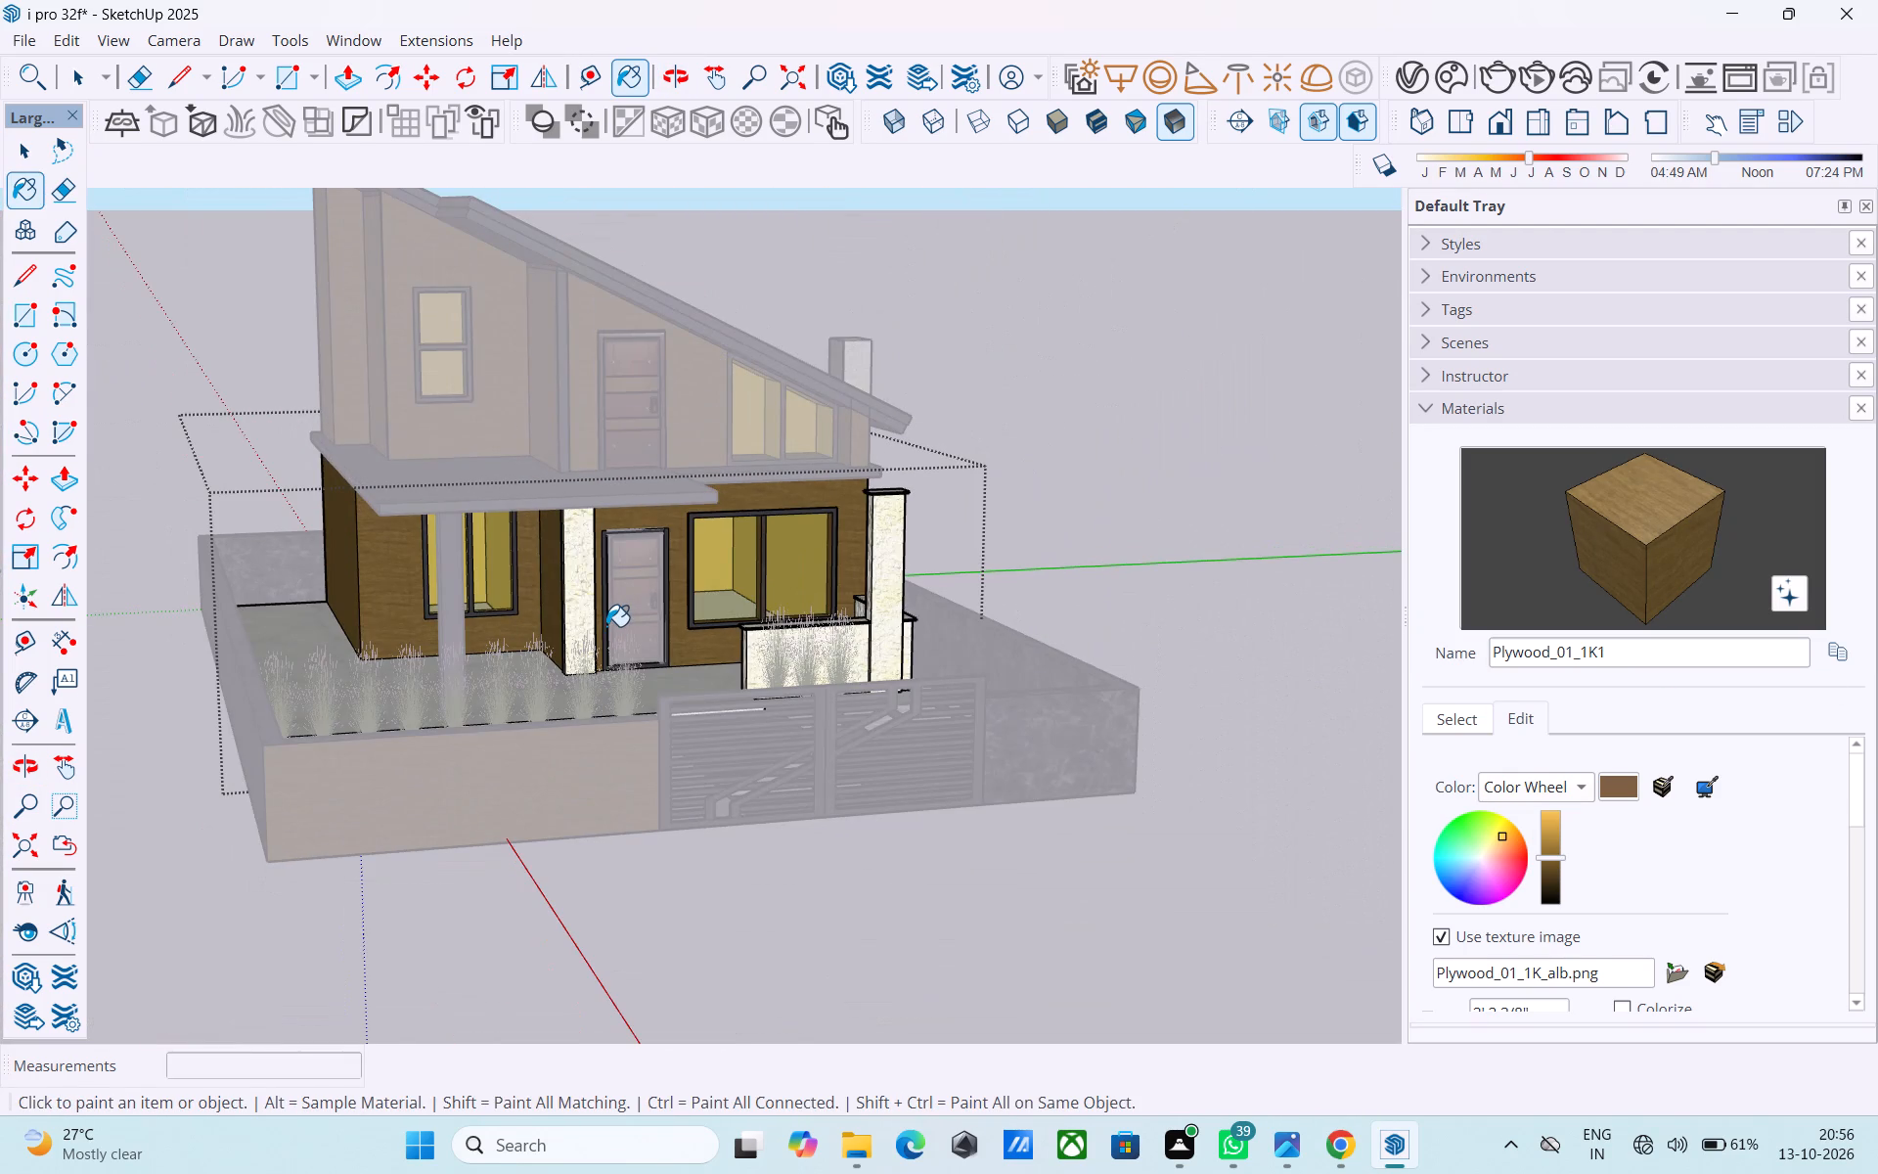
key("space")
left_click(1055, 473)
Repaint the front boundary wall beside the gate with the in-model material Marble_07_1K.
middle_click_drag(830, 501, 971, 602, "shift")
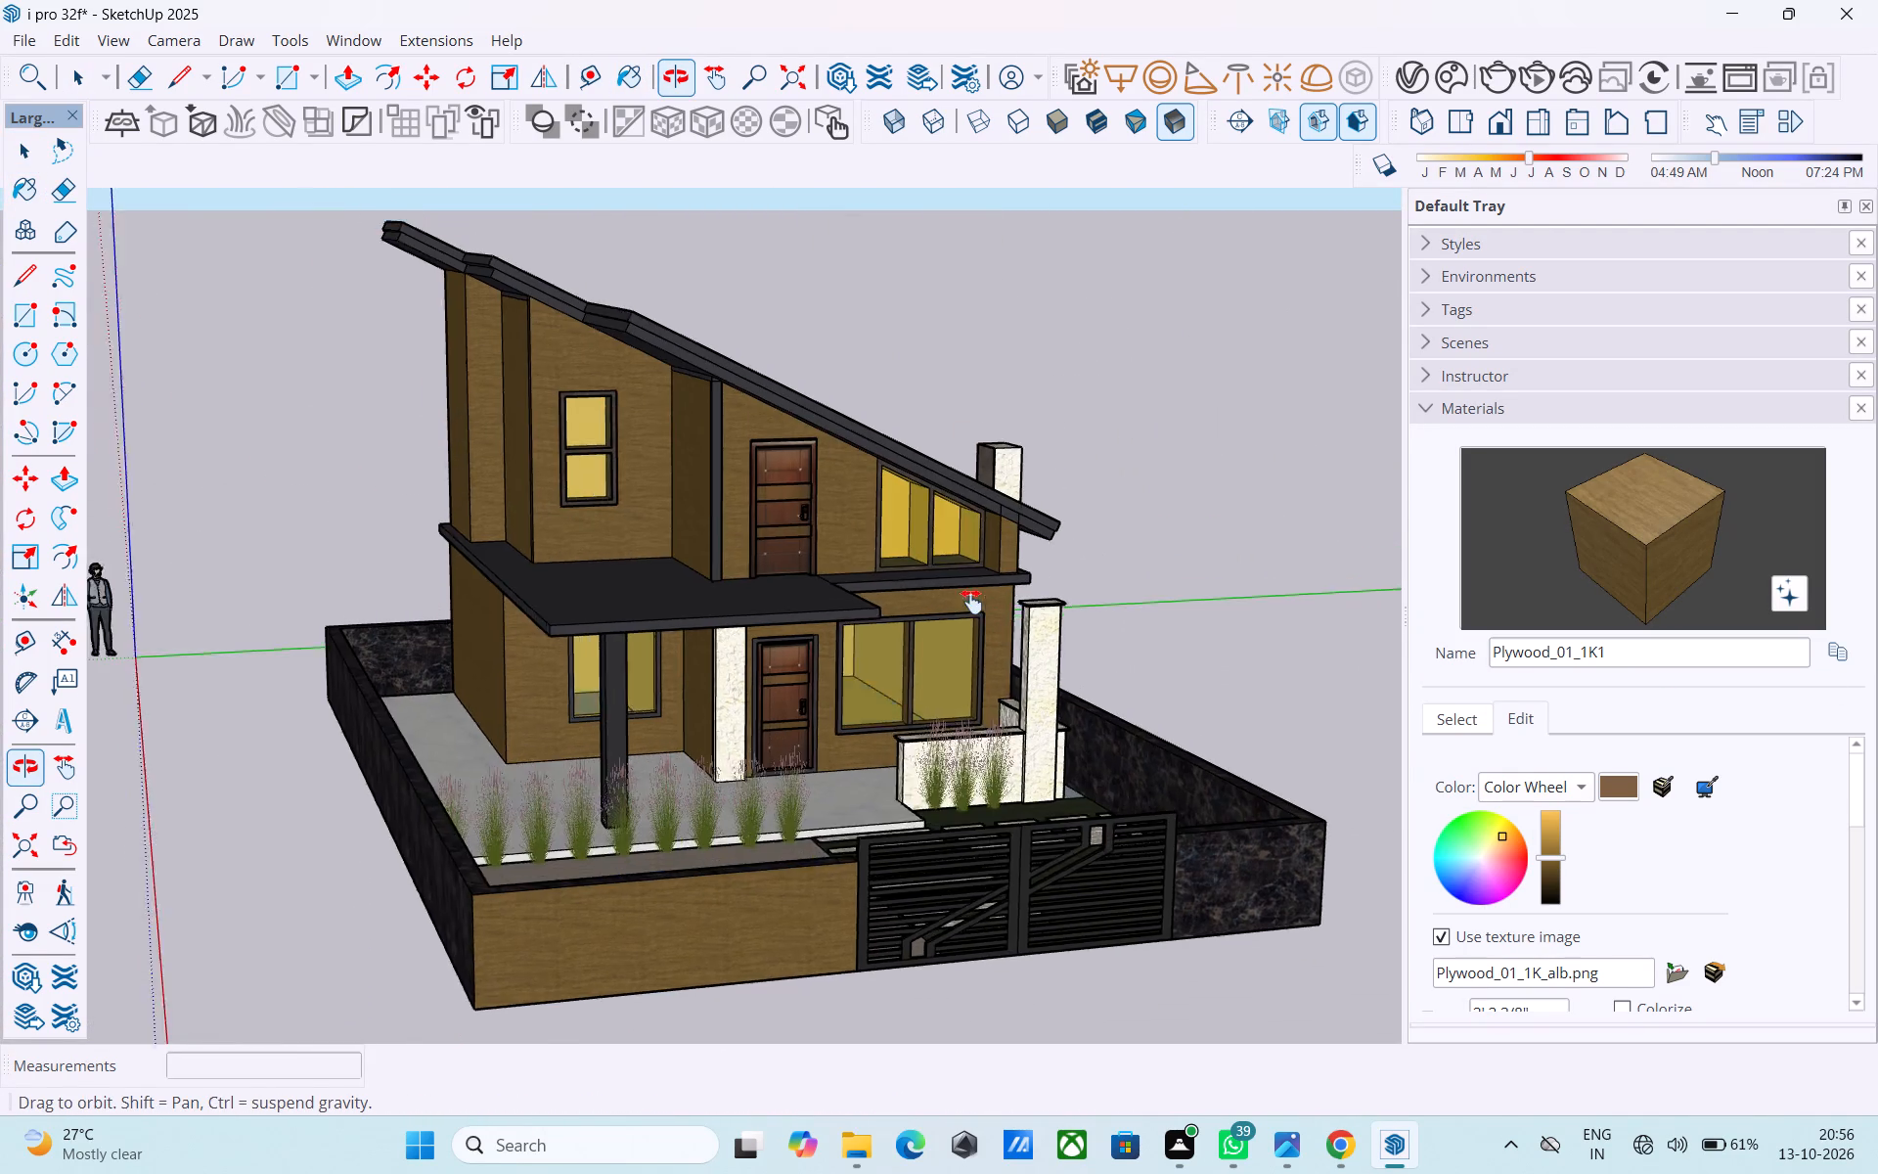
middle_click_drag(971, 602, 891, 564, "shift")
left_click(1484, 718)
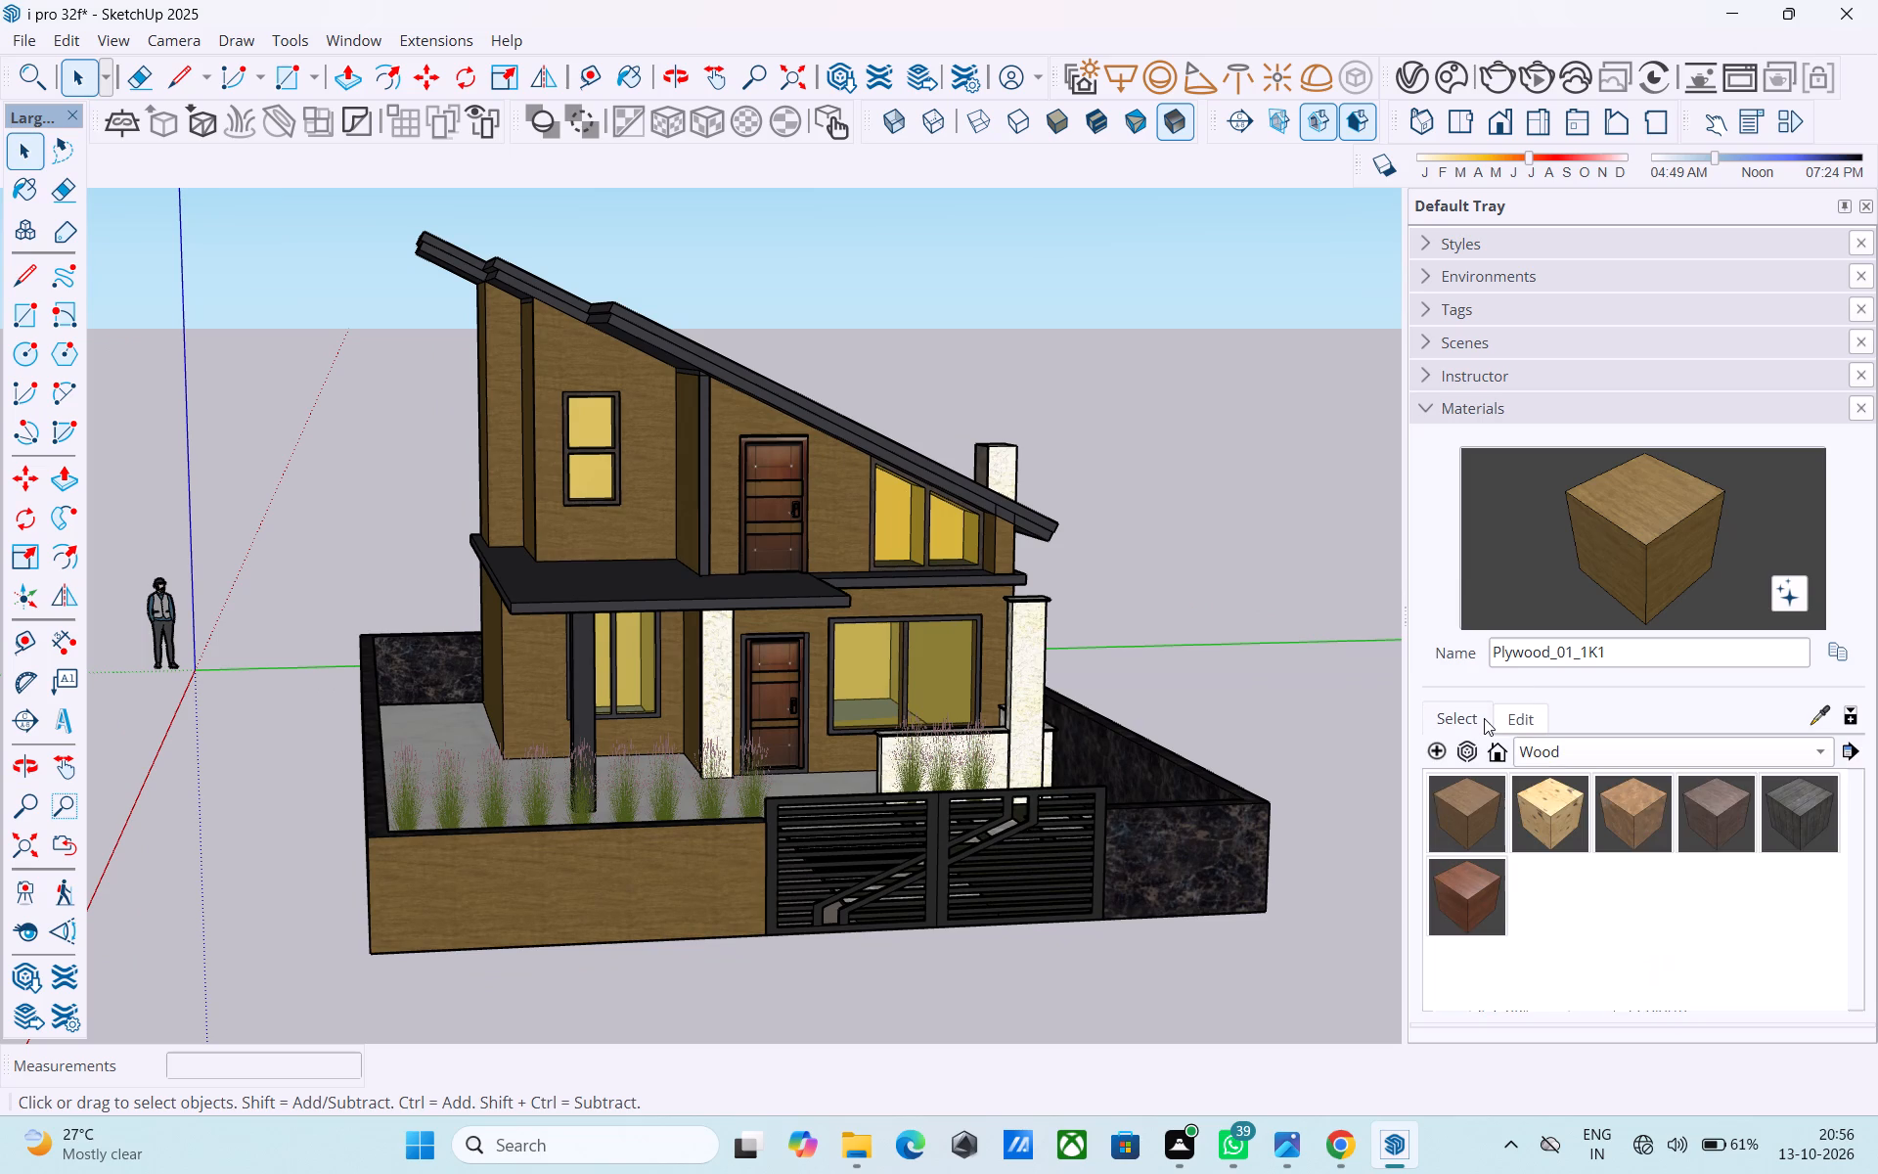
left_click(1557, 741)
left_click(1543, 431)
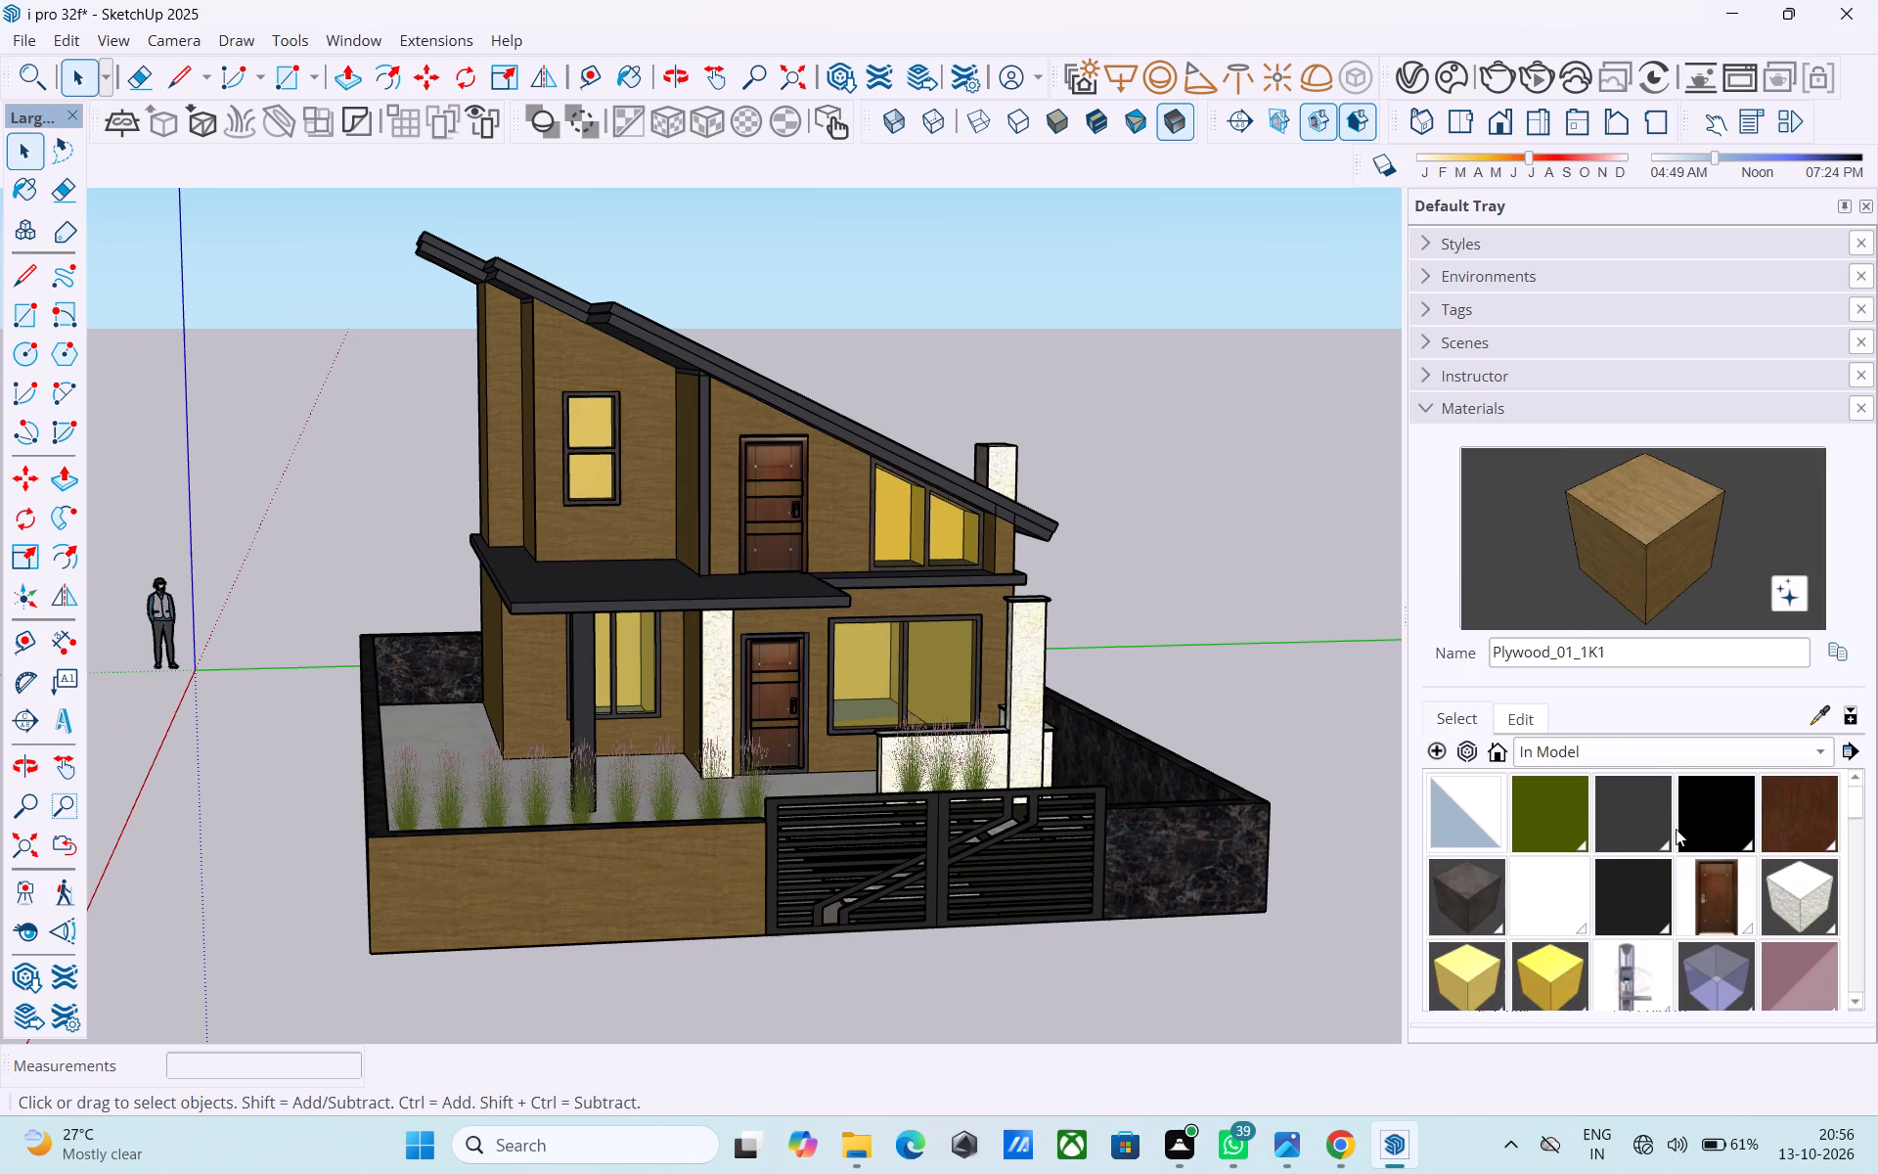
scroll(1628, 840, "down", 1)
scroll(1488, 888, "down", 5)
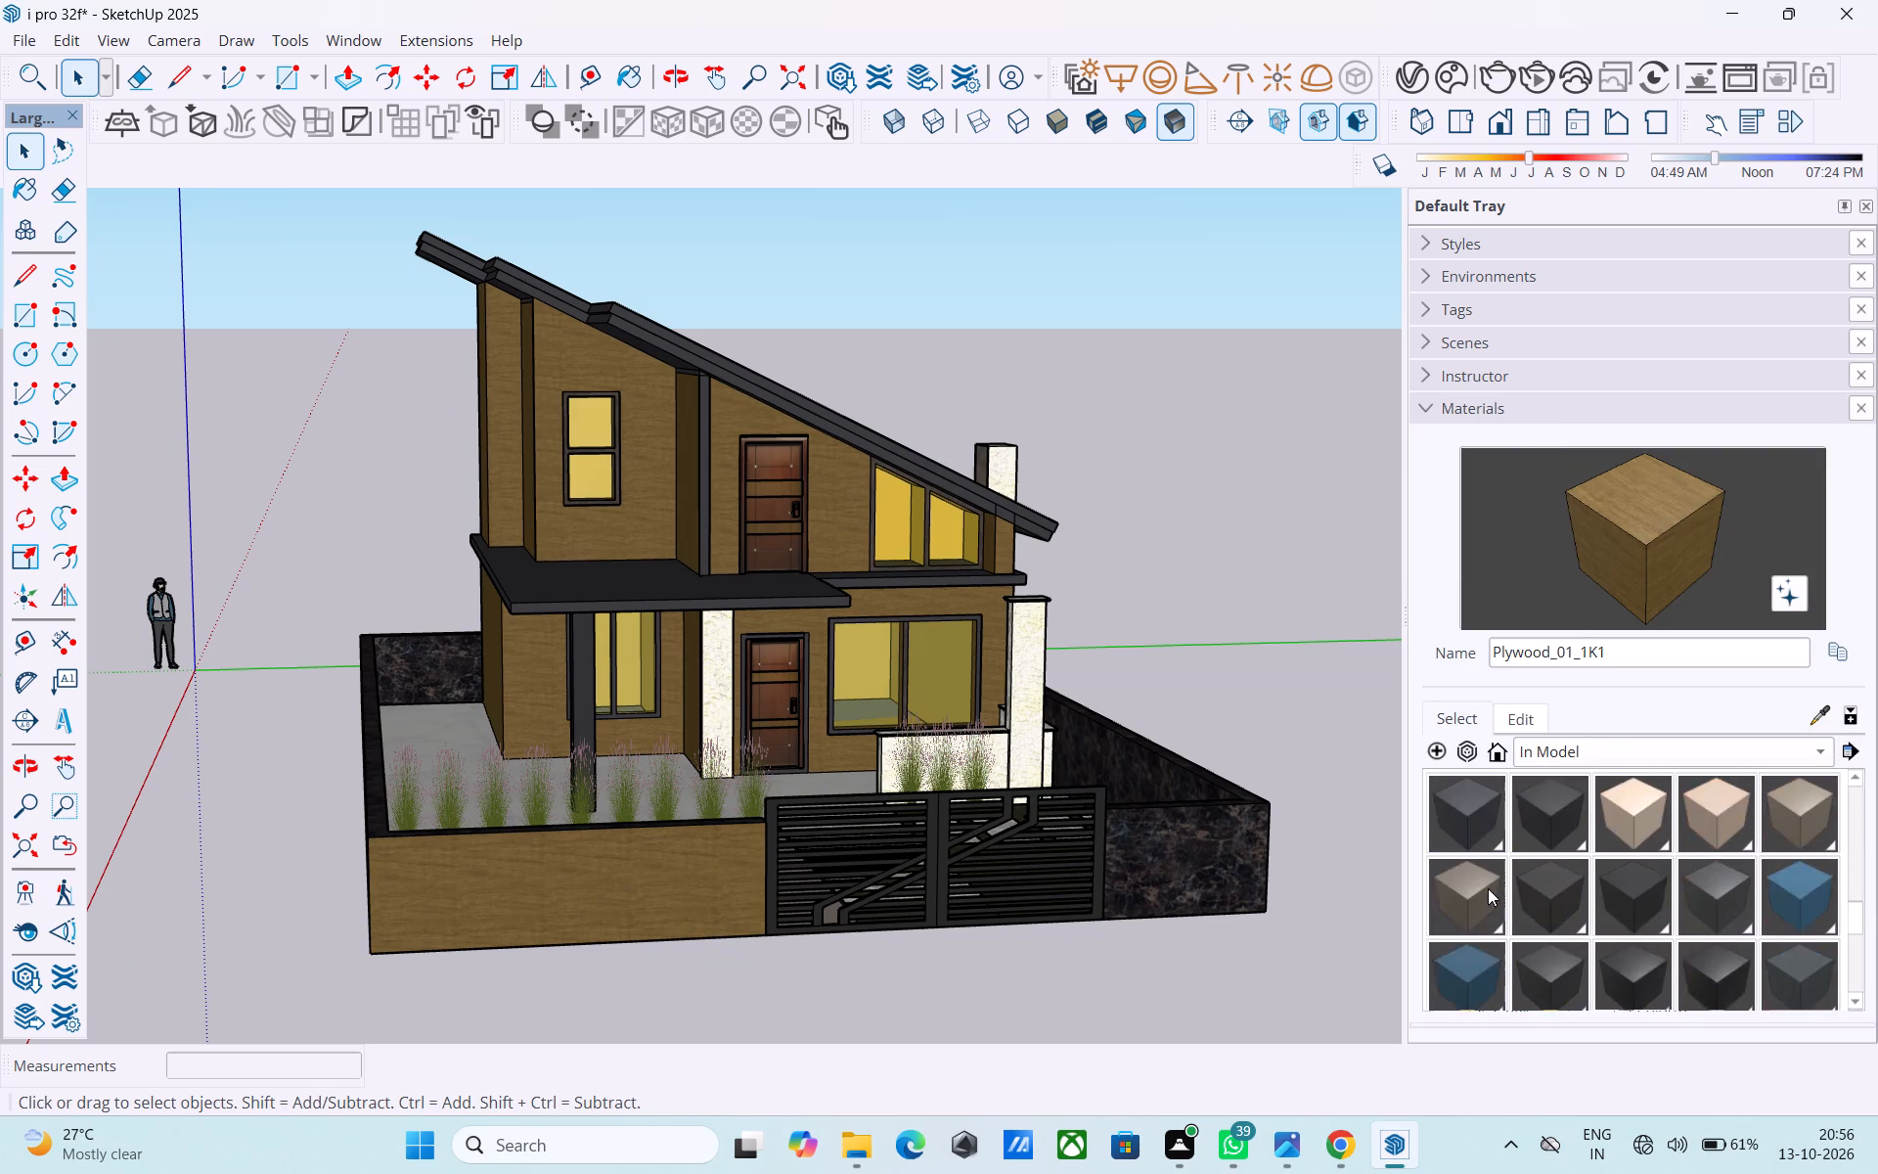
scroll(1495, 884, "up", 2)
left_click(1557, 791)
left_click(649, 880)
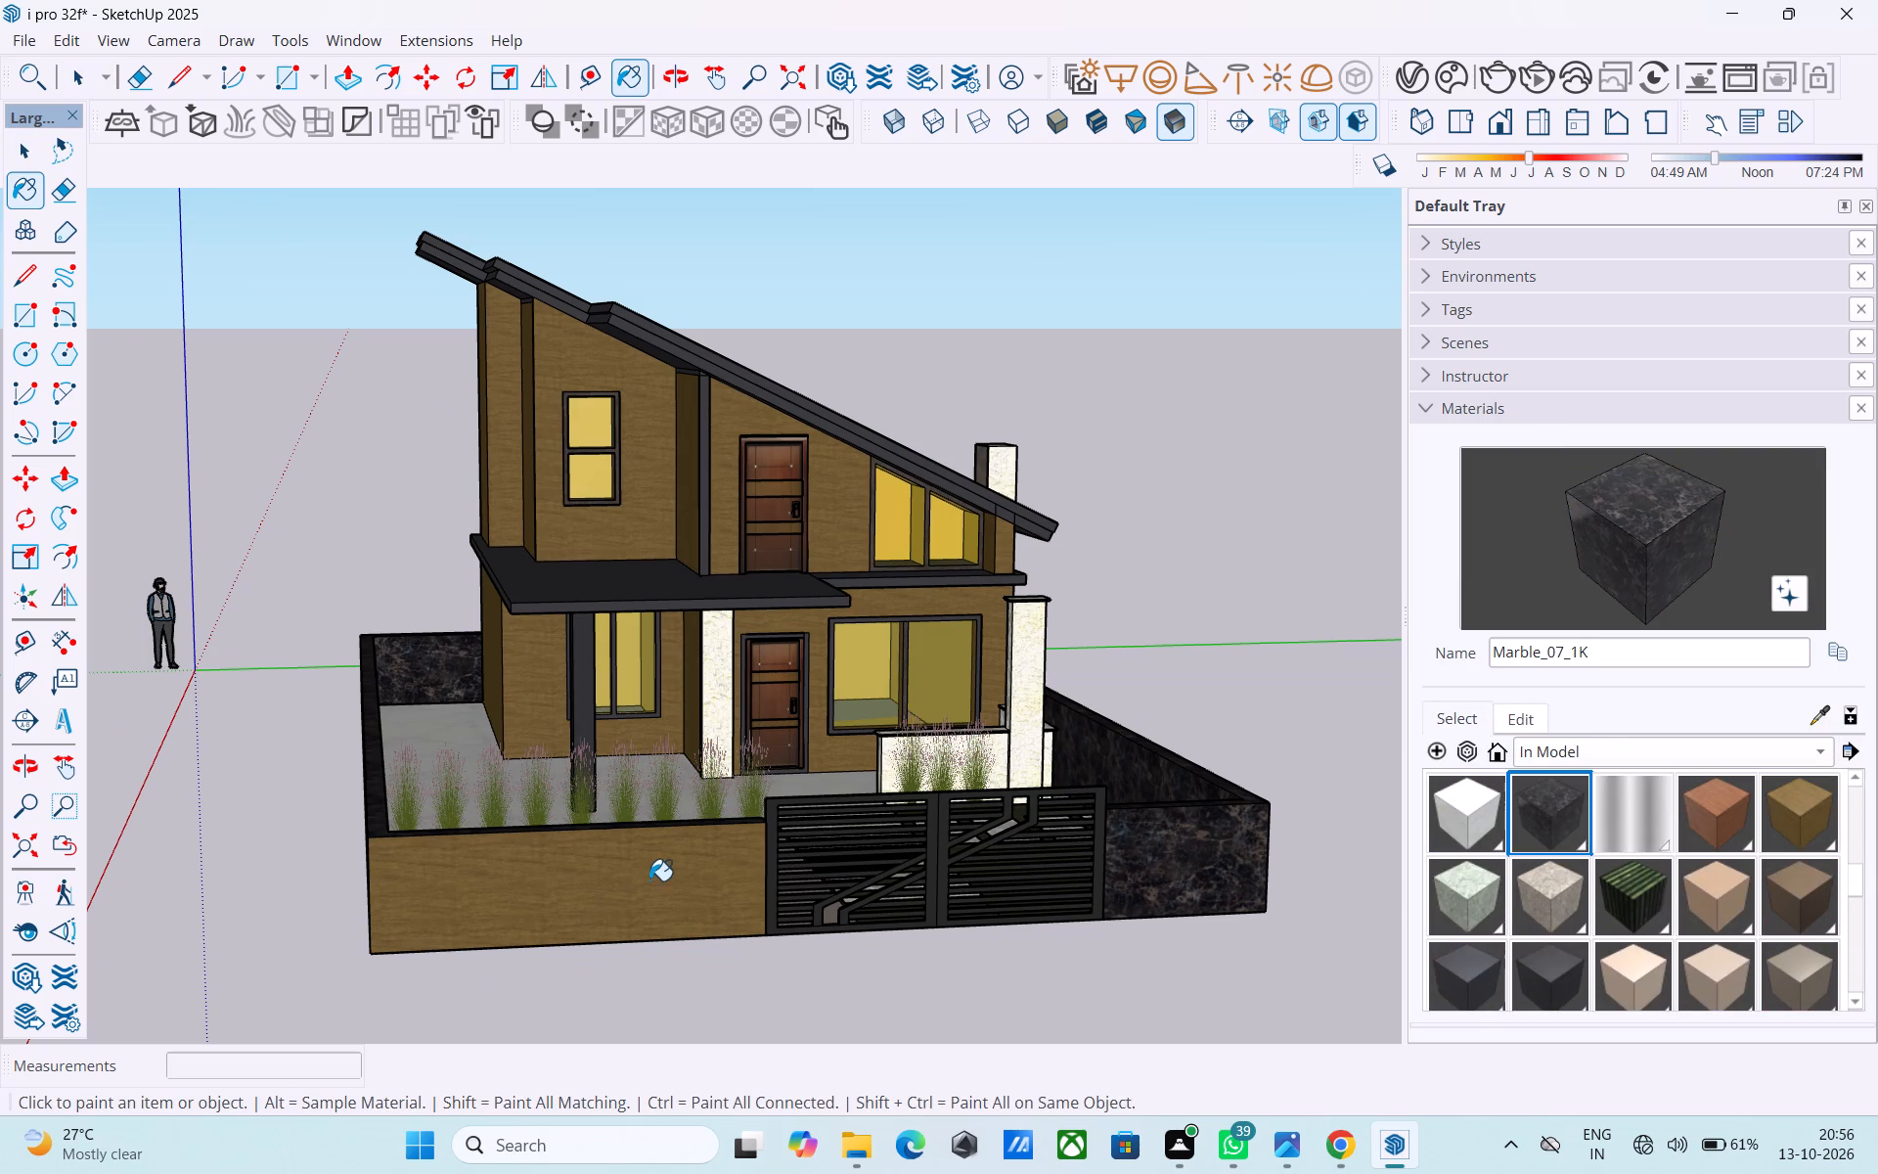
middle_click_drag(655, 877, 471, 835)
key("space")
Render an angled front view of the house with V-Ray and close the finished render.
middle_click_drag(650, 782, 888, 789)
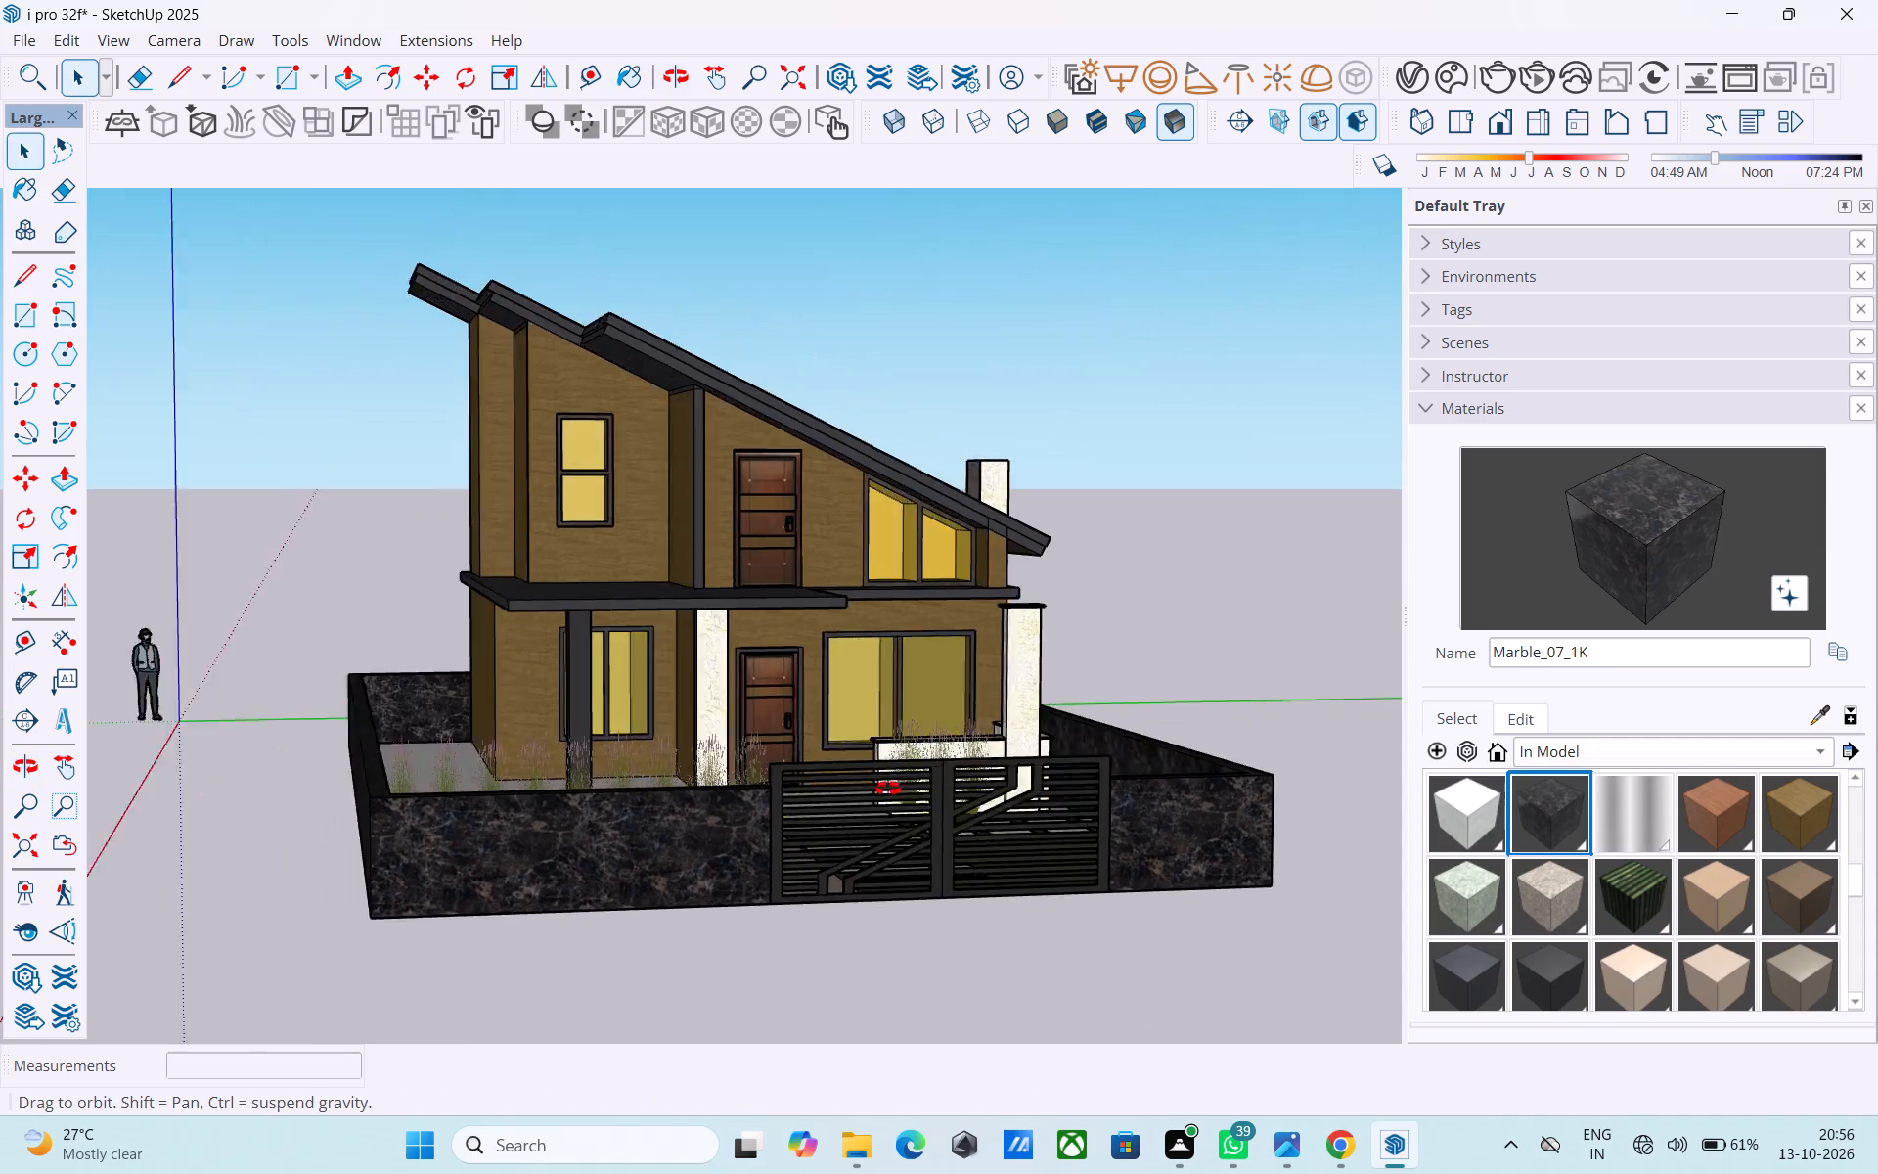
middle_click_drag(888, 789, 1022, 840)
middle_click_drag(769, 752, 869, 844, "shift")
scroll(856, 838, "up", 3)
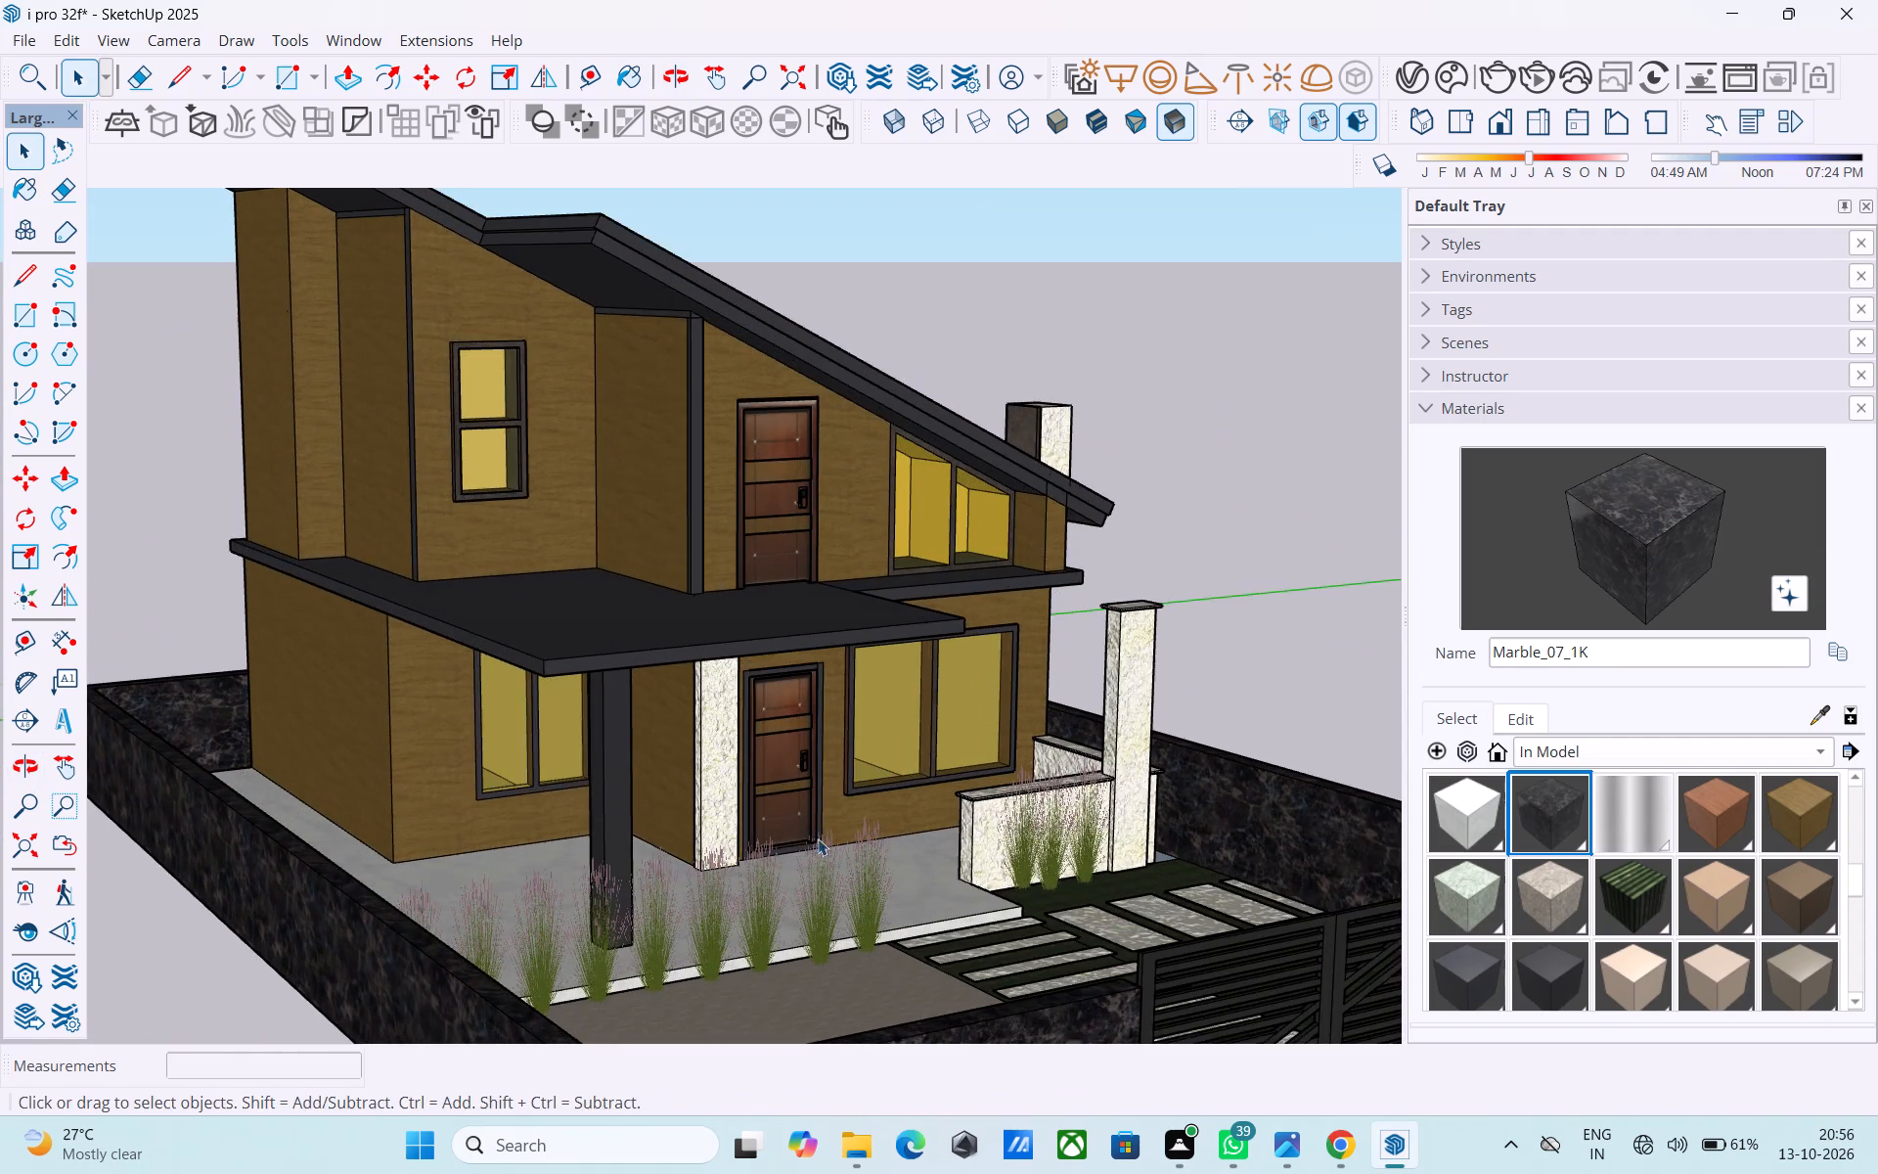
middle_click_drag(869, 852, 1047, 887, "shift")
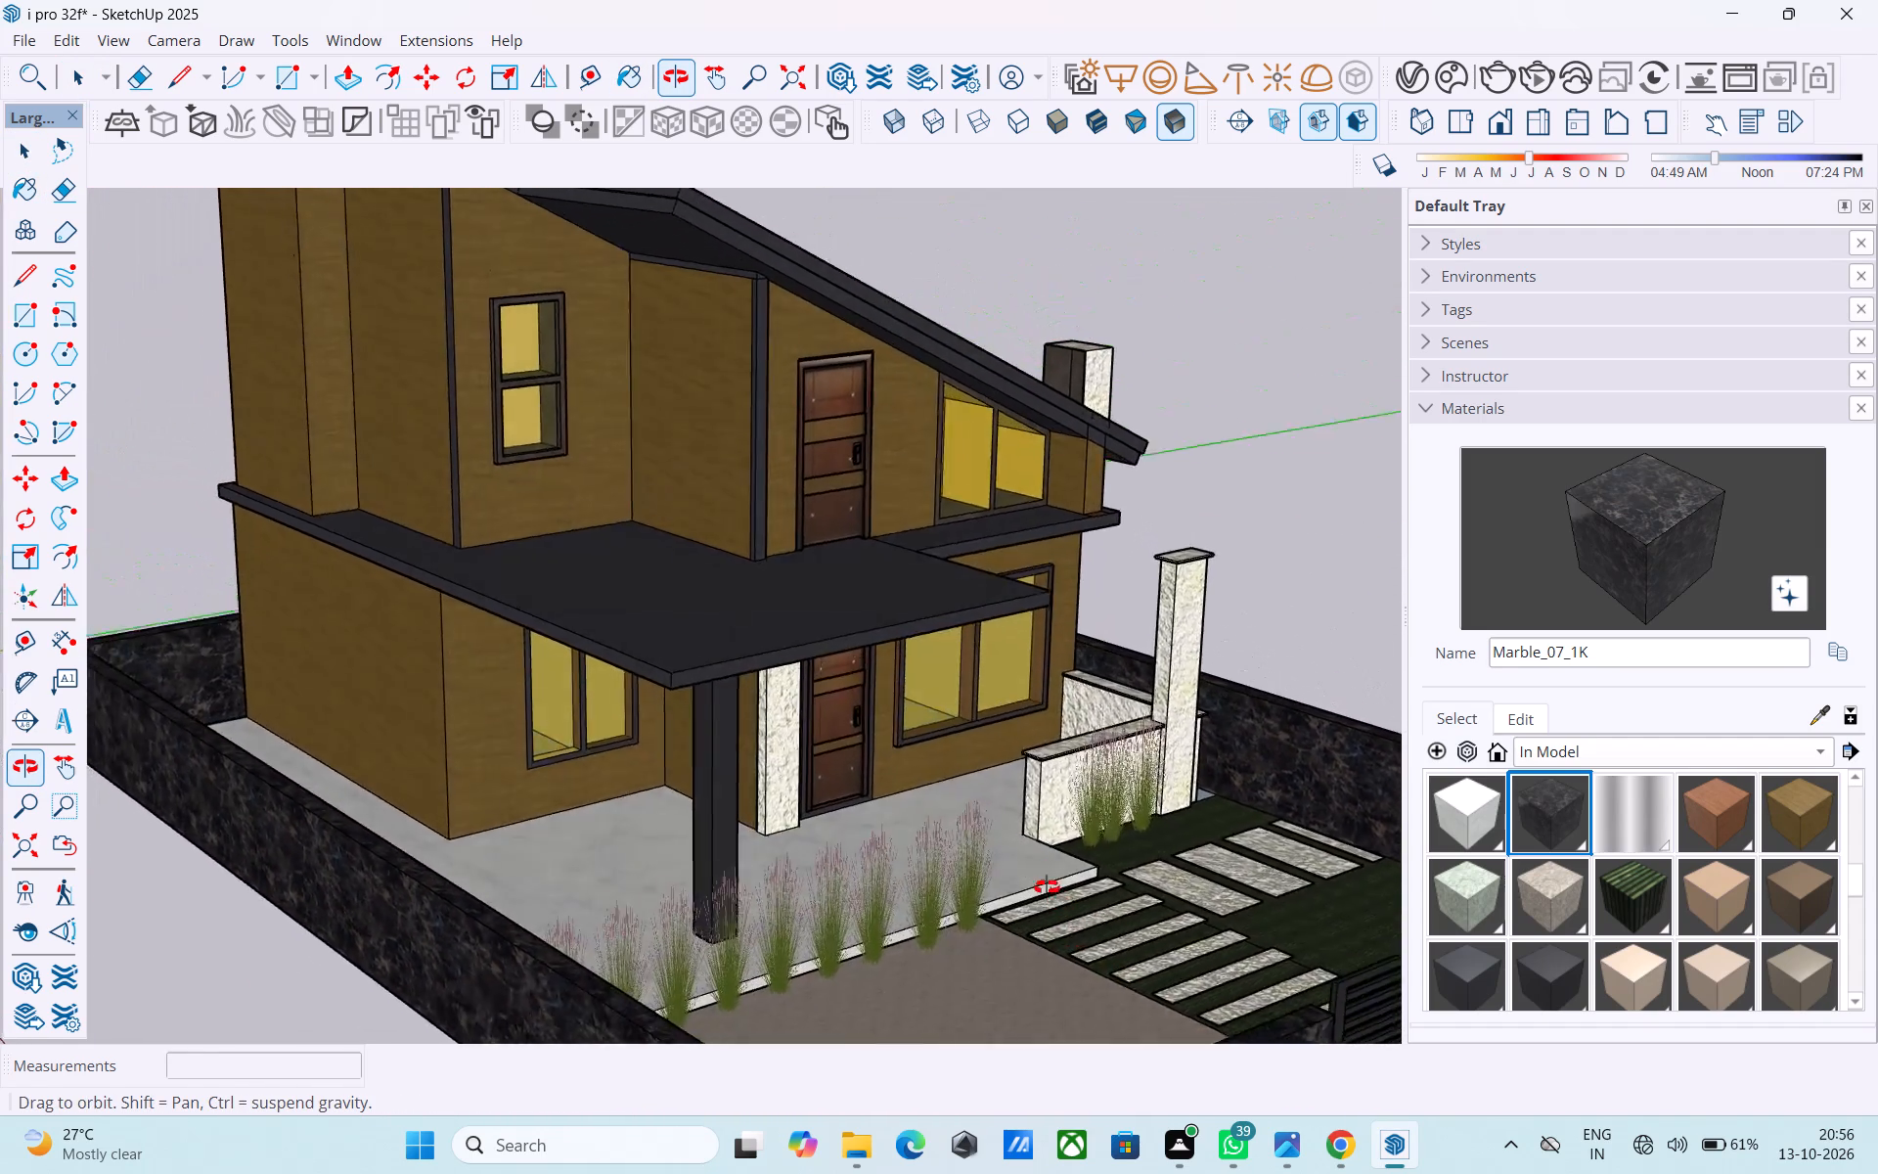
middle_click_drag(1047, 887, 1028, 882, "shift")
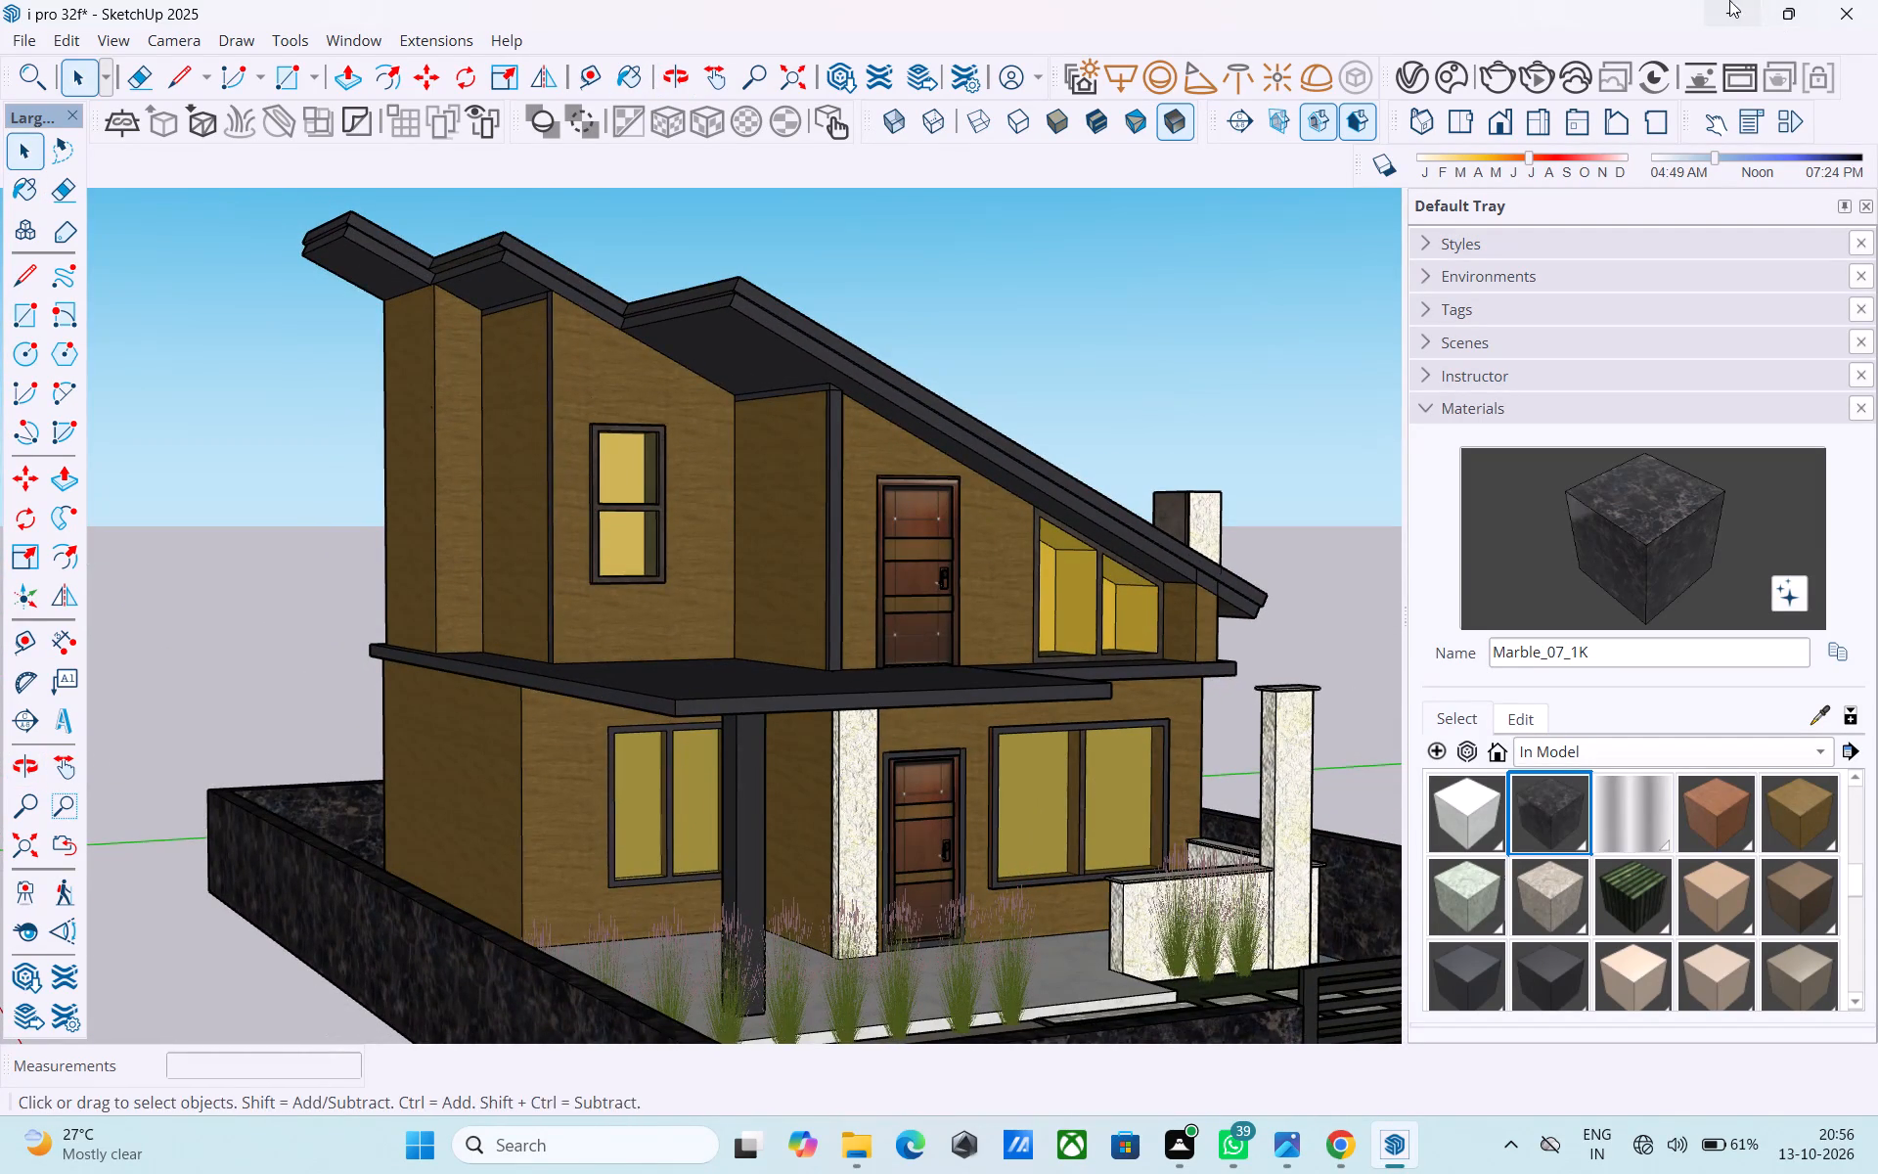
left_click(1488, 79)
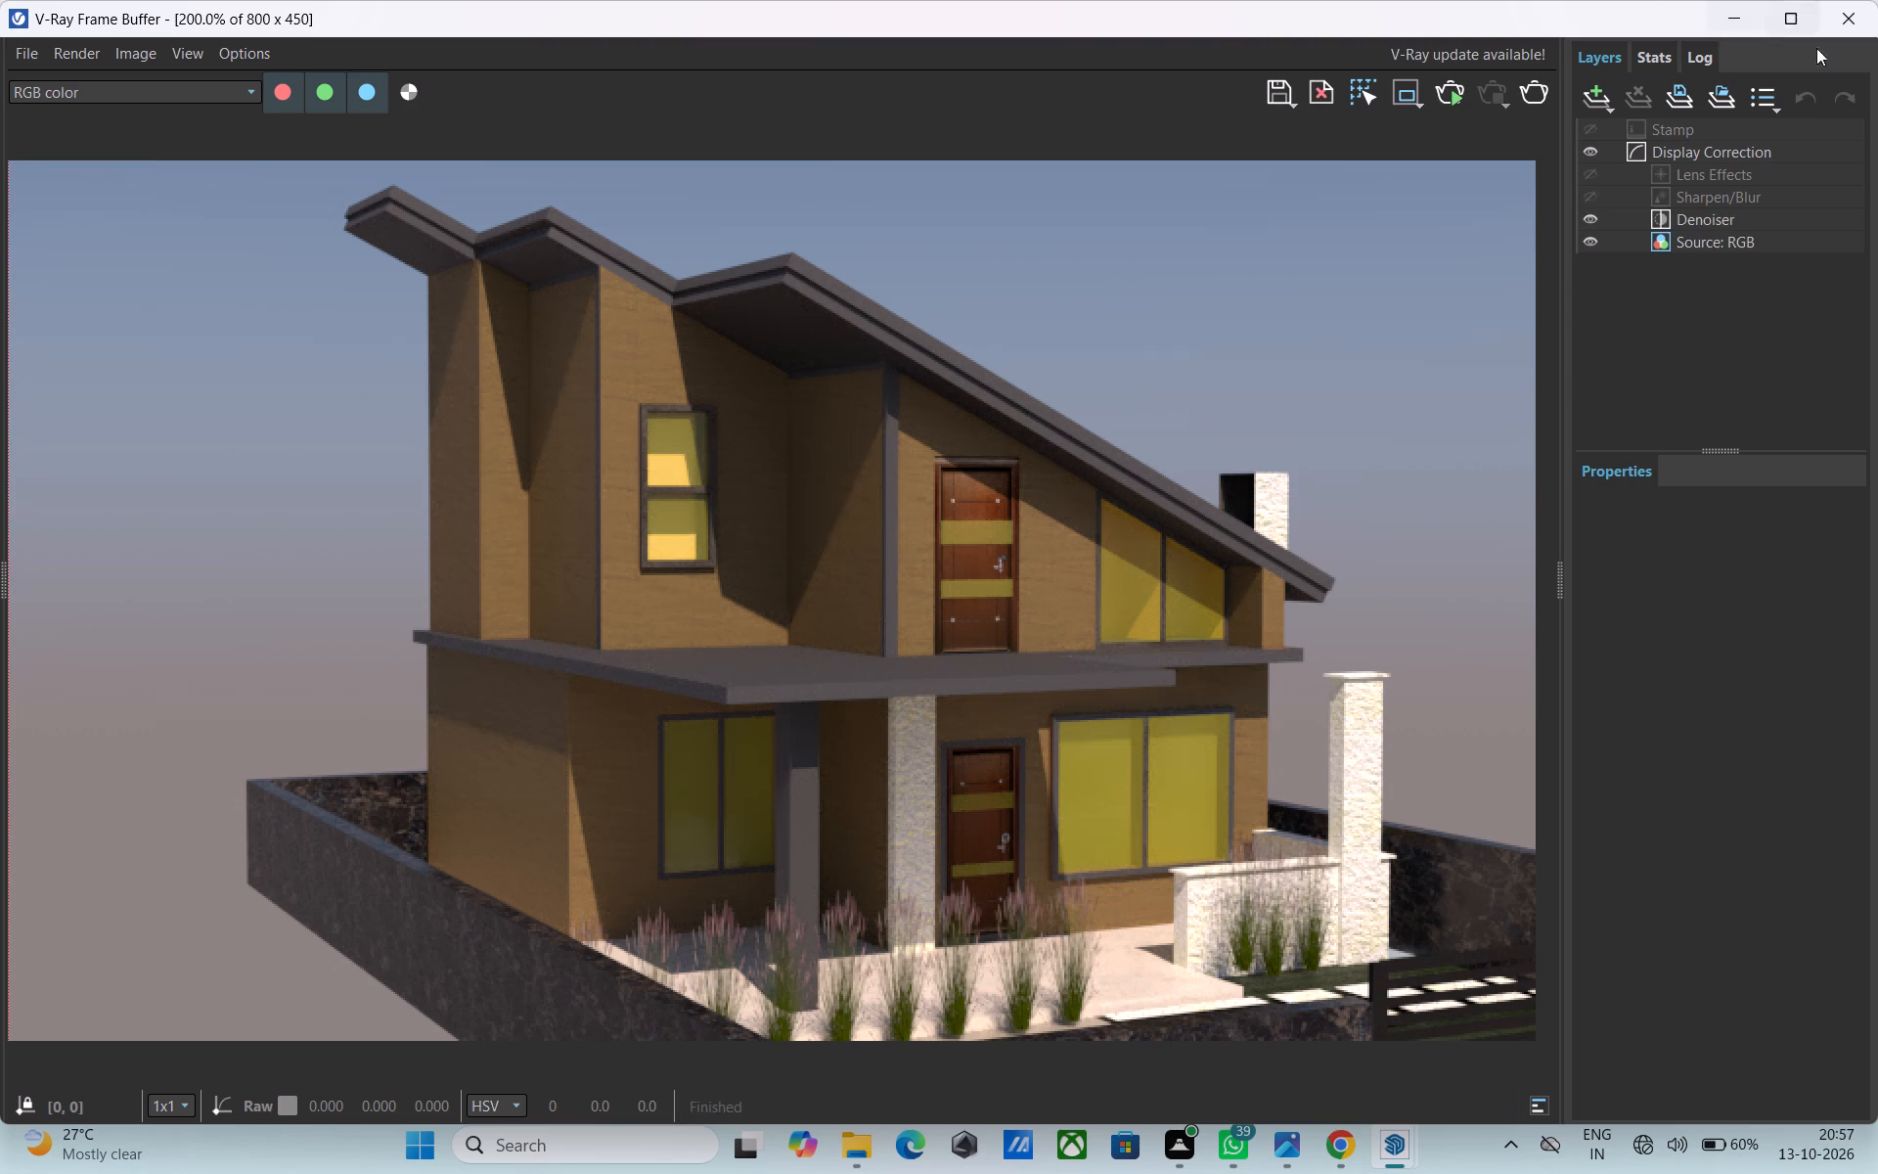
left_click(1826, 4)
Examine the house's facade, roof overhangs, porch, boundary wall and gate from low and high angles.
scroll(1131, 333, "down", 3)
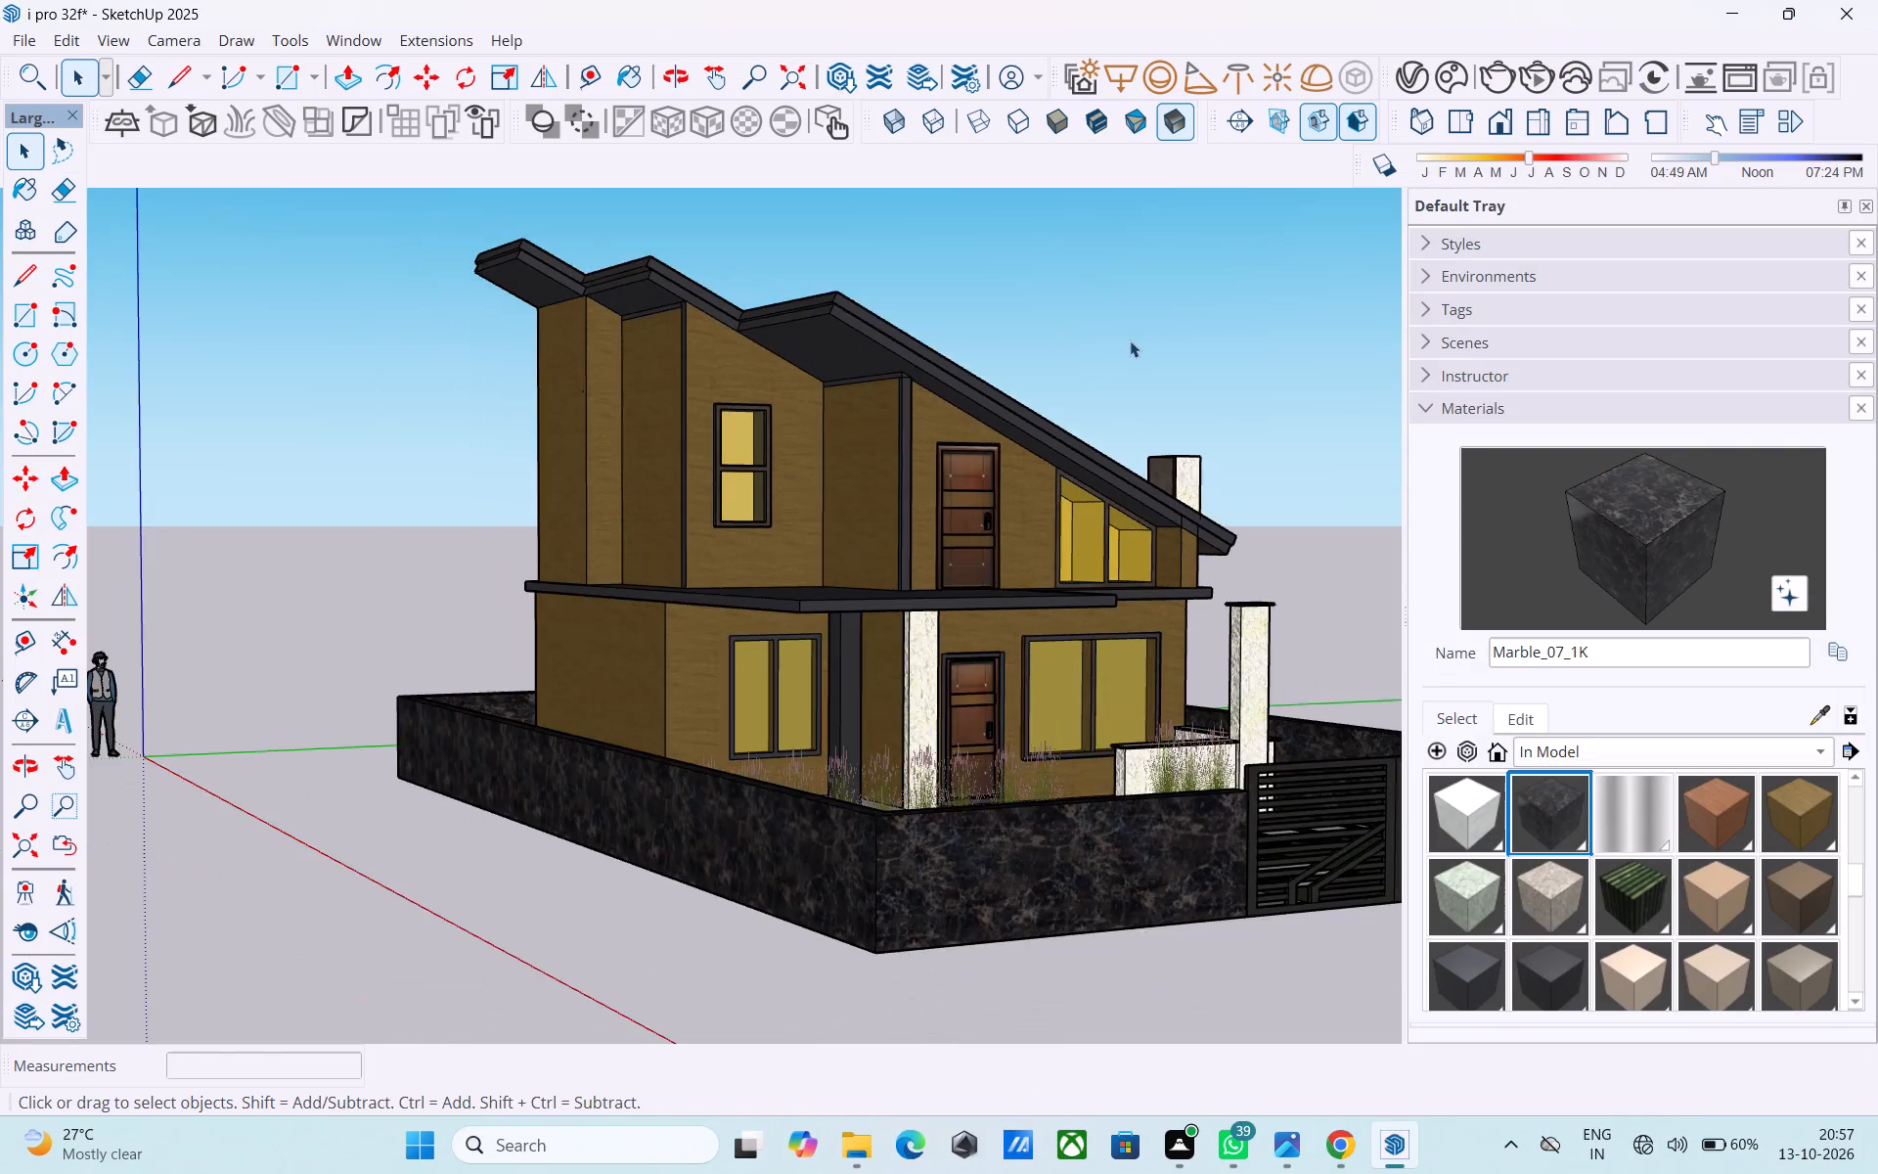
scroll(1085, 375, "down", 3)
middle_click_drag(1045, 425, 770, 466)
middle_click_drag(935, 394, 960, 277)
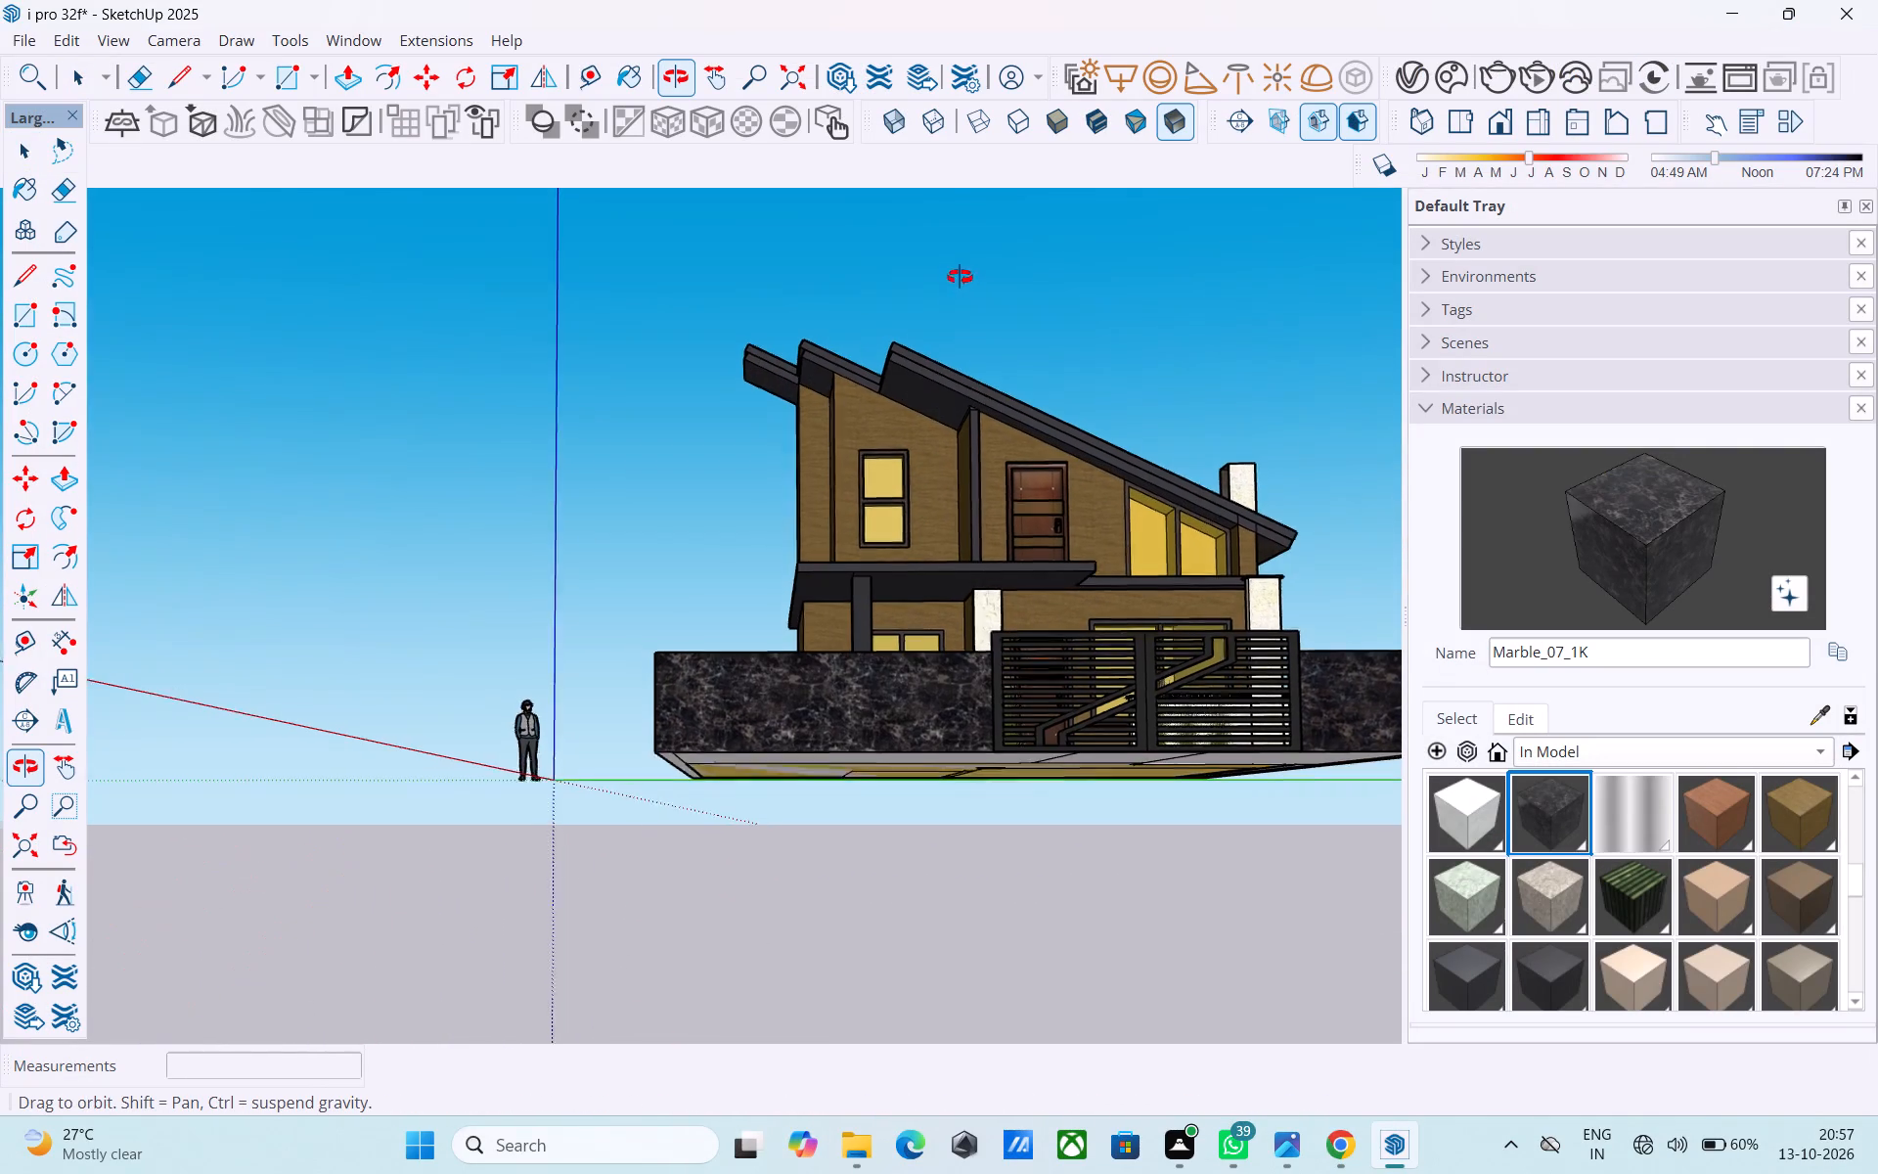
middle_click_drag(960, 277, 904, 425)
scroll(874, 568, "up", 5)
middle_click_drag(1009, 650, 888, 691)
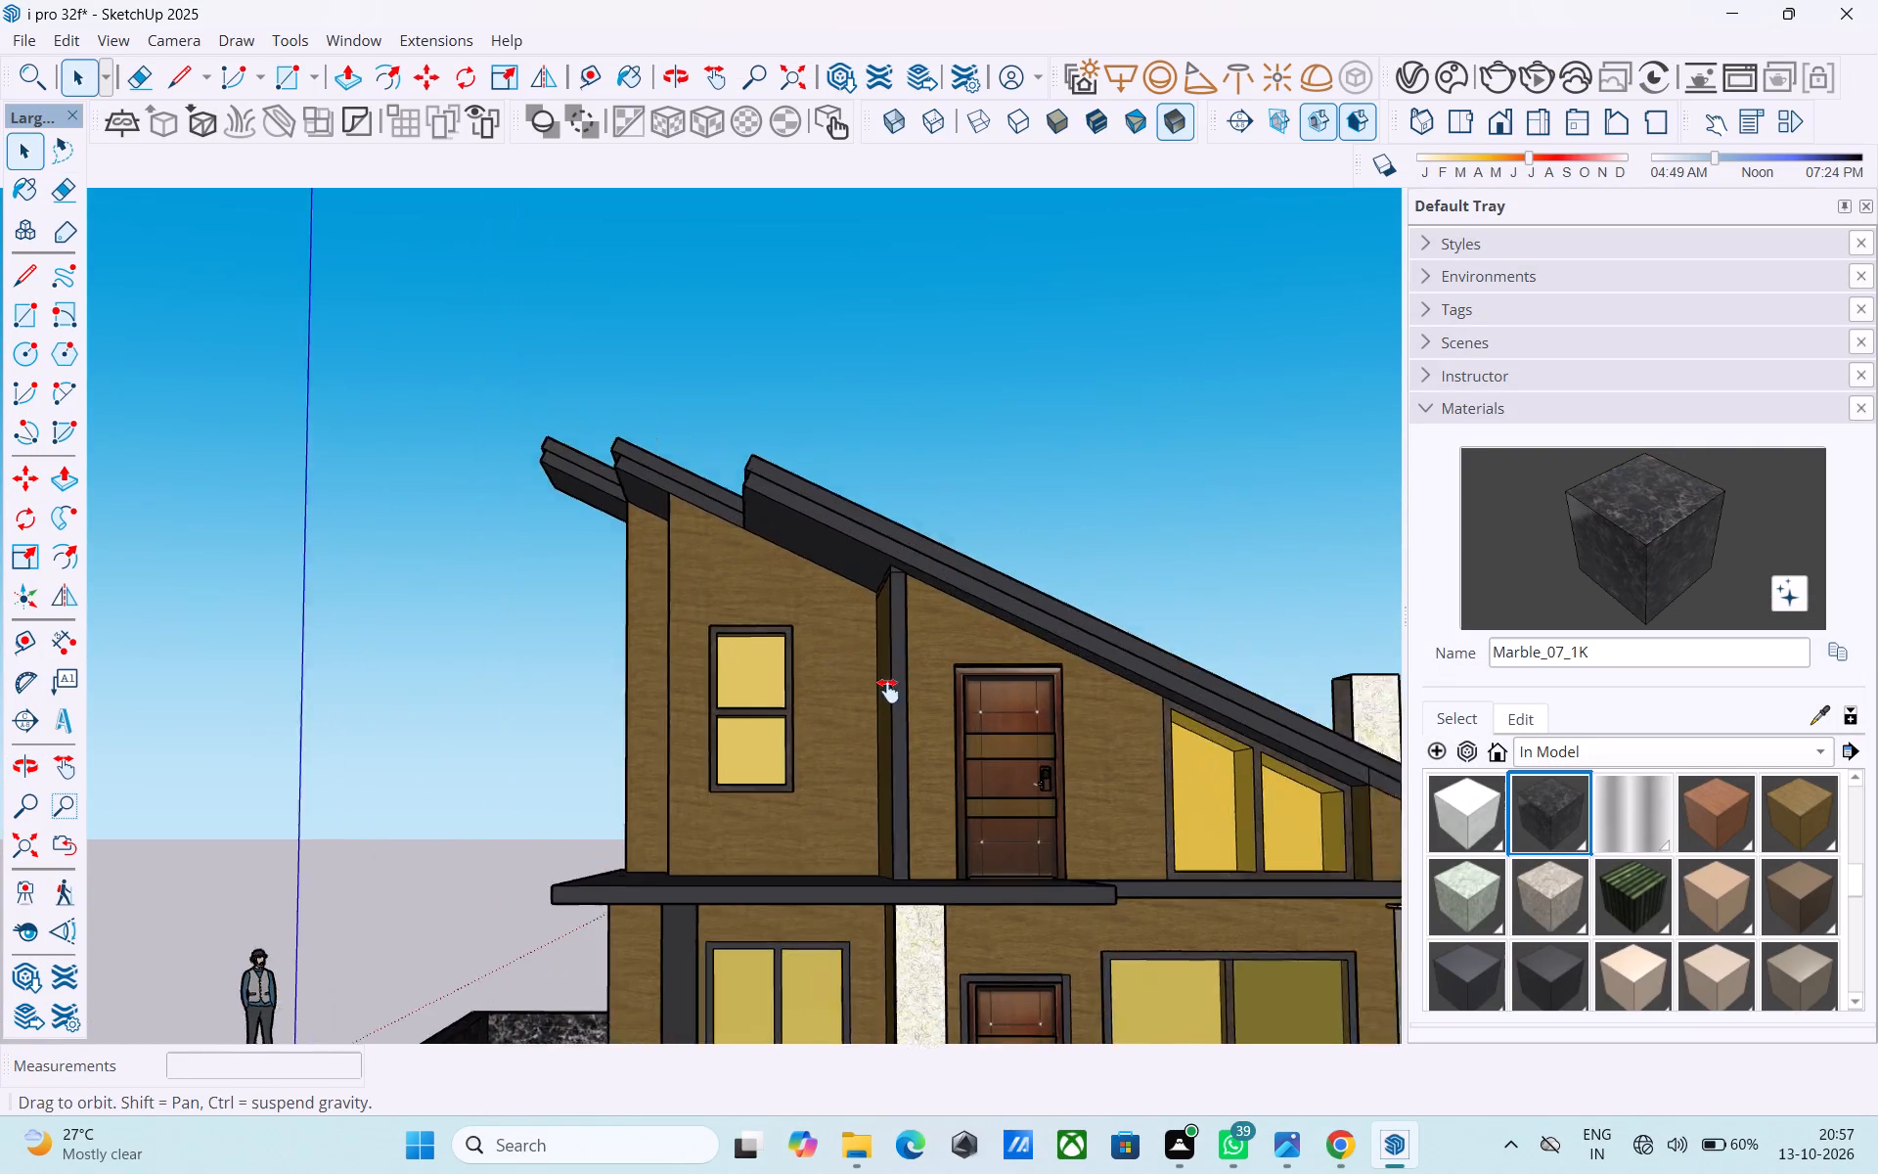
middle_click_drag(888, 691, 1227, 677)
middle_click_drag(950, 611, 586, 629)
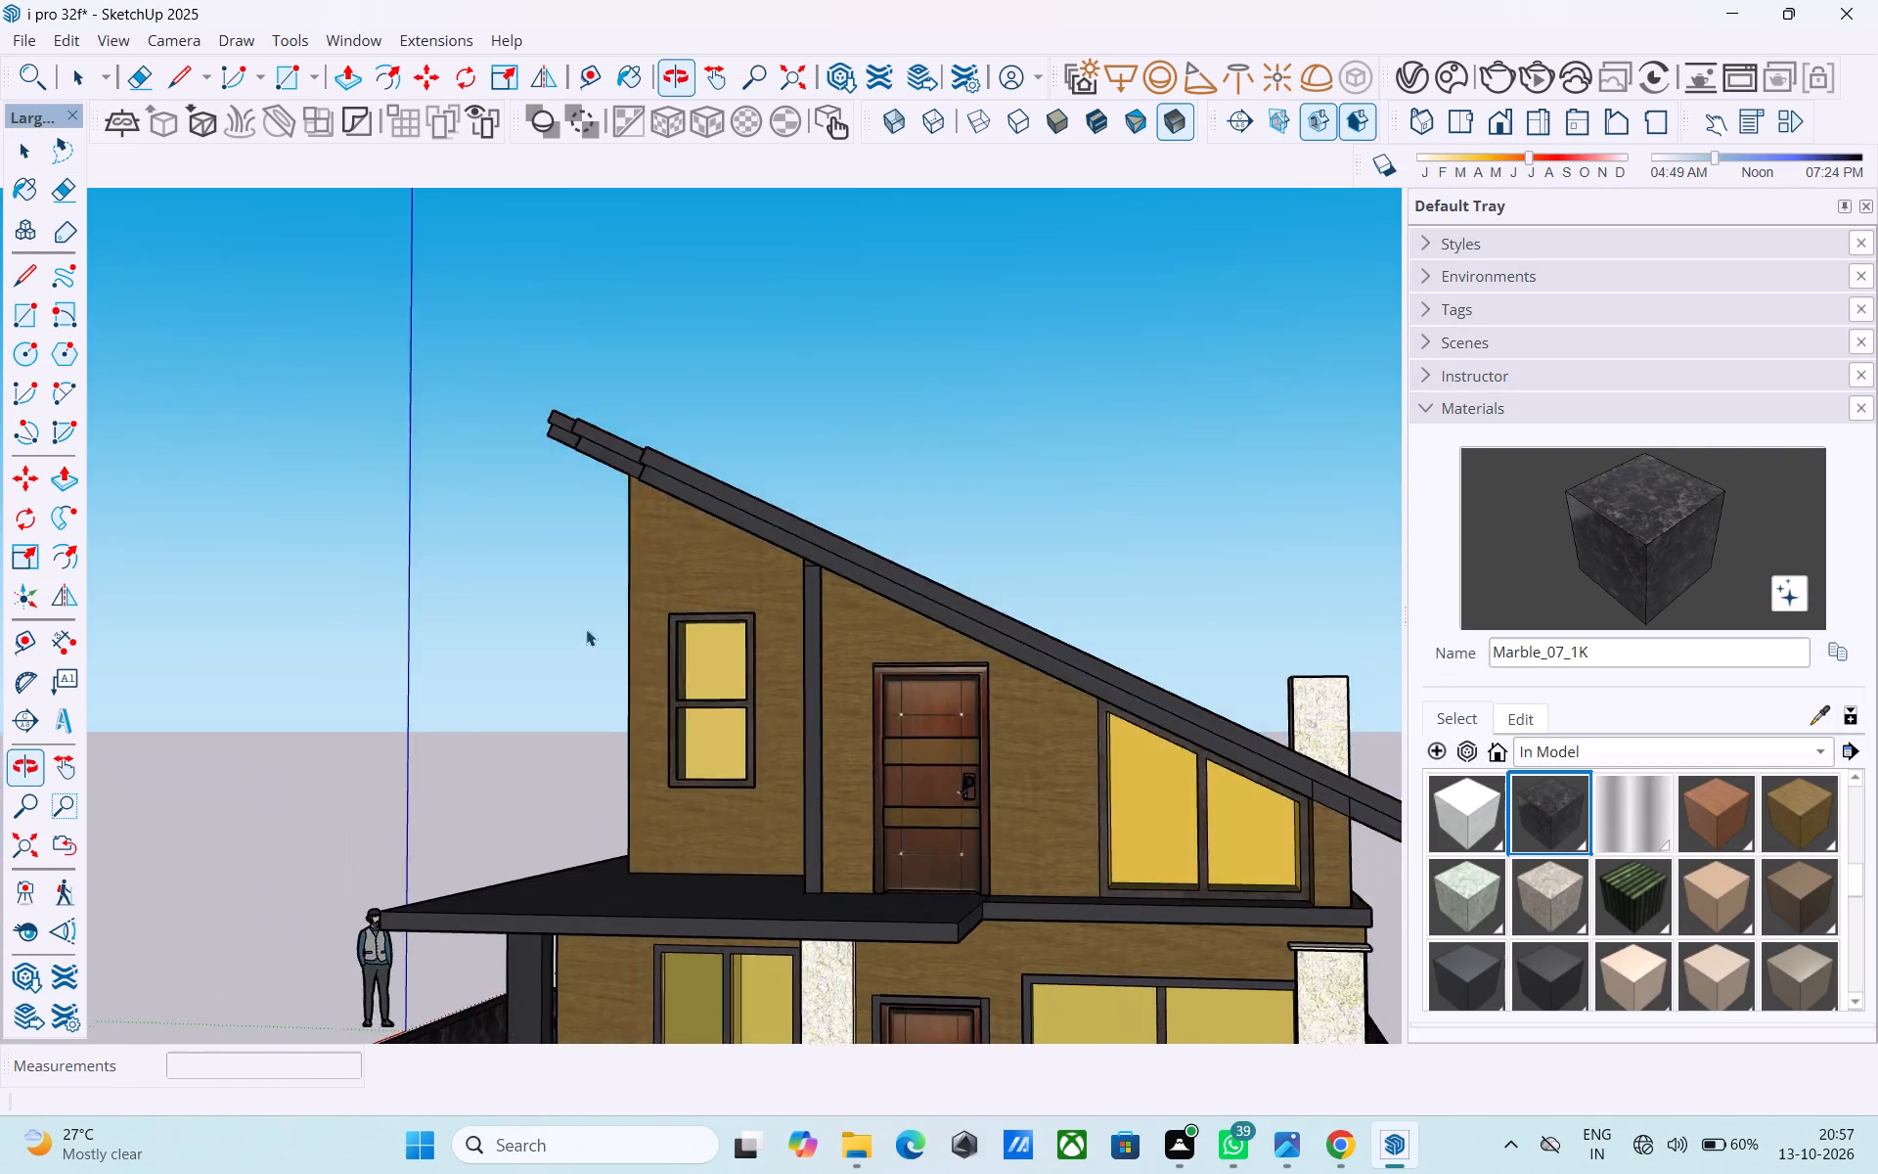
middle_click_drag(586, 629, 586, 628)
scroll(787, 633, "down", 3)
middle_click_drag(794, 632, 931, 586)
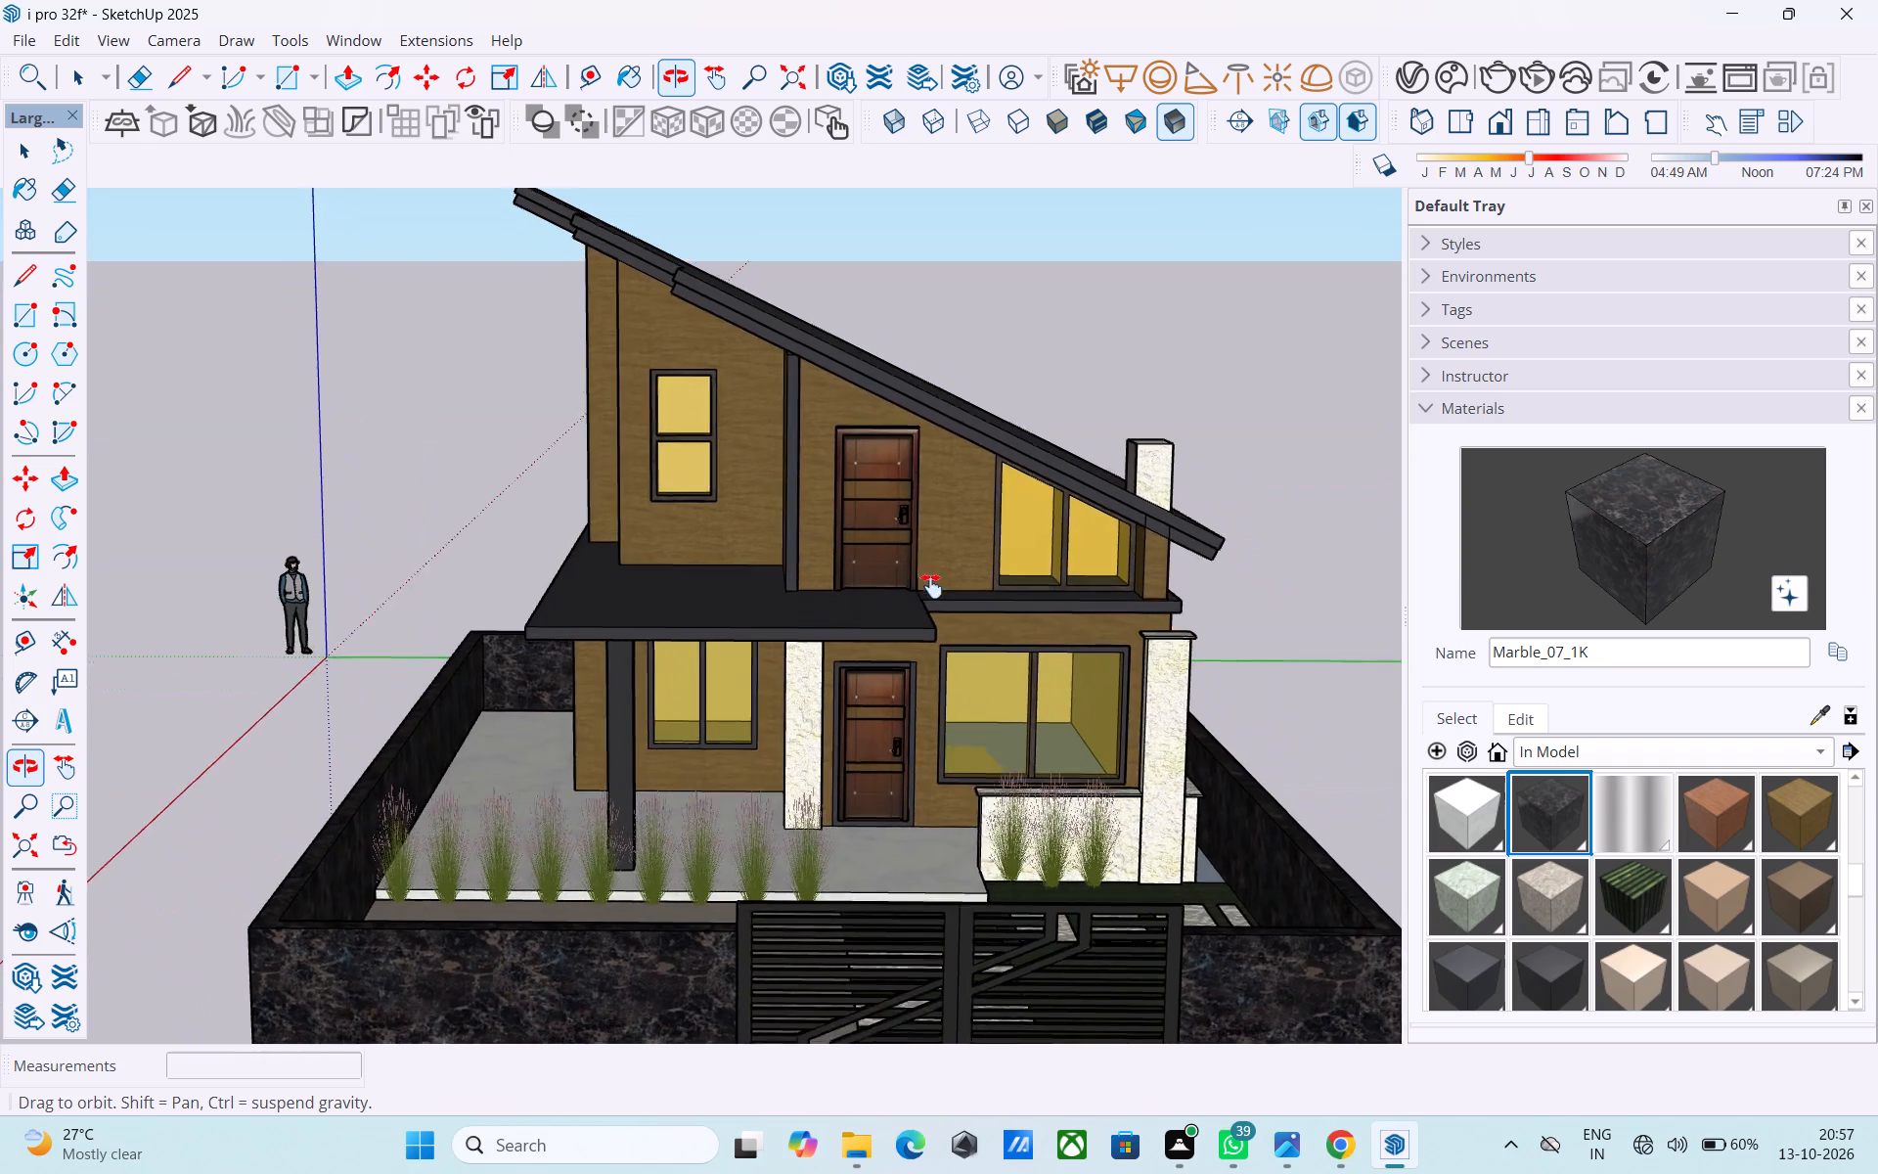
middle_click_drag(931, 586, 732, 516)
scroll(733, 516, "down", 3)
middle_click_drag(732, 516, 912, 493)
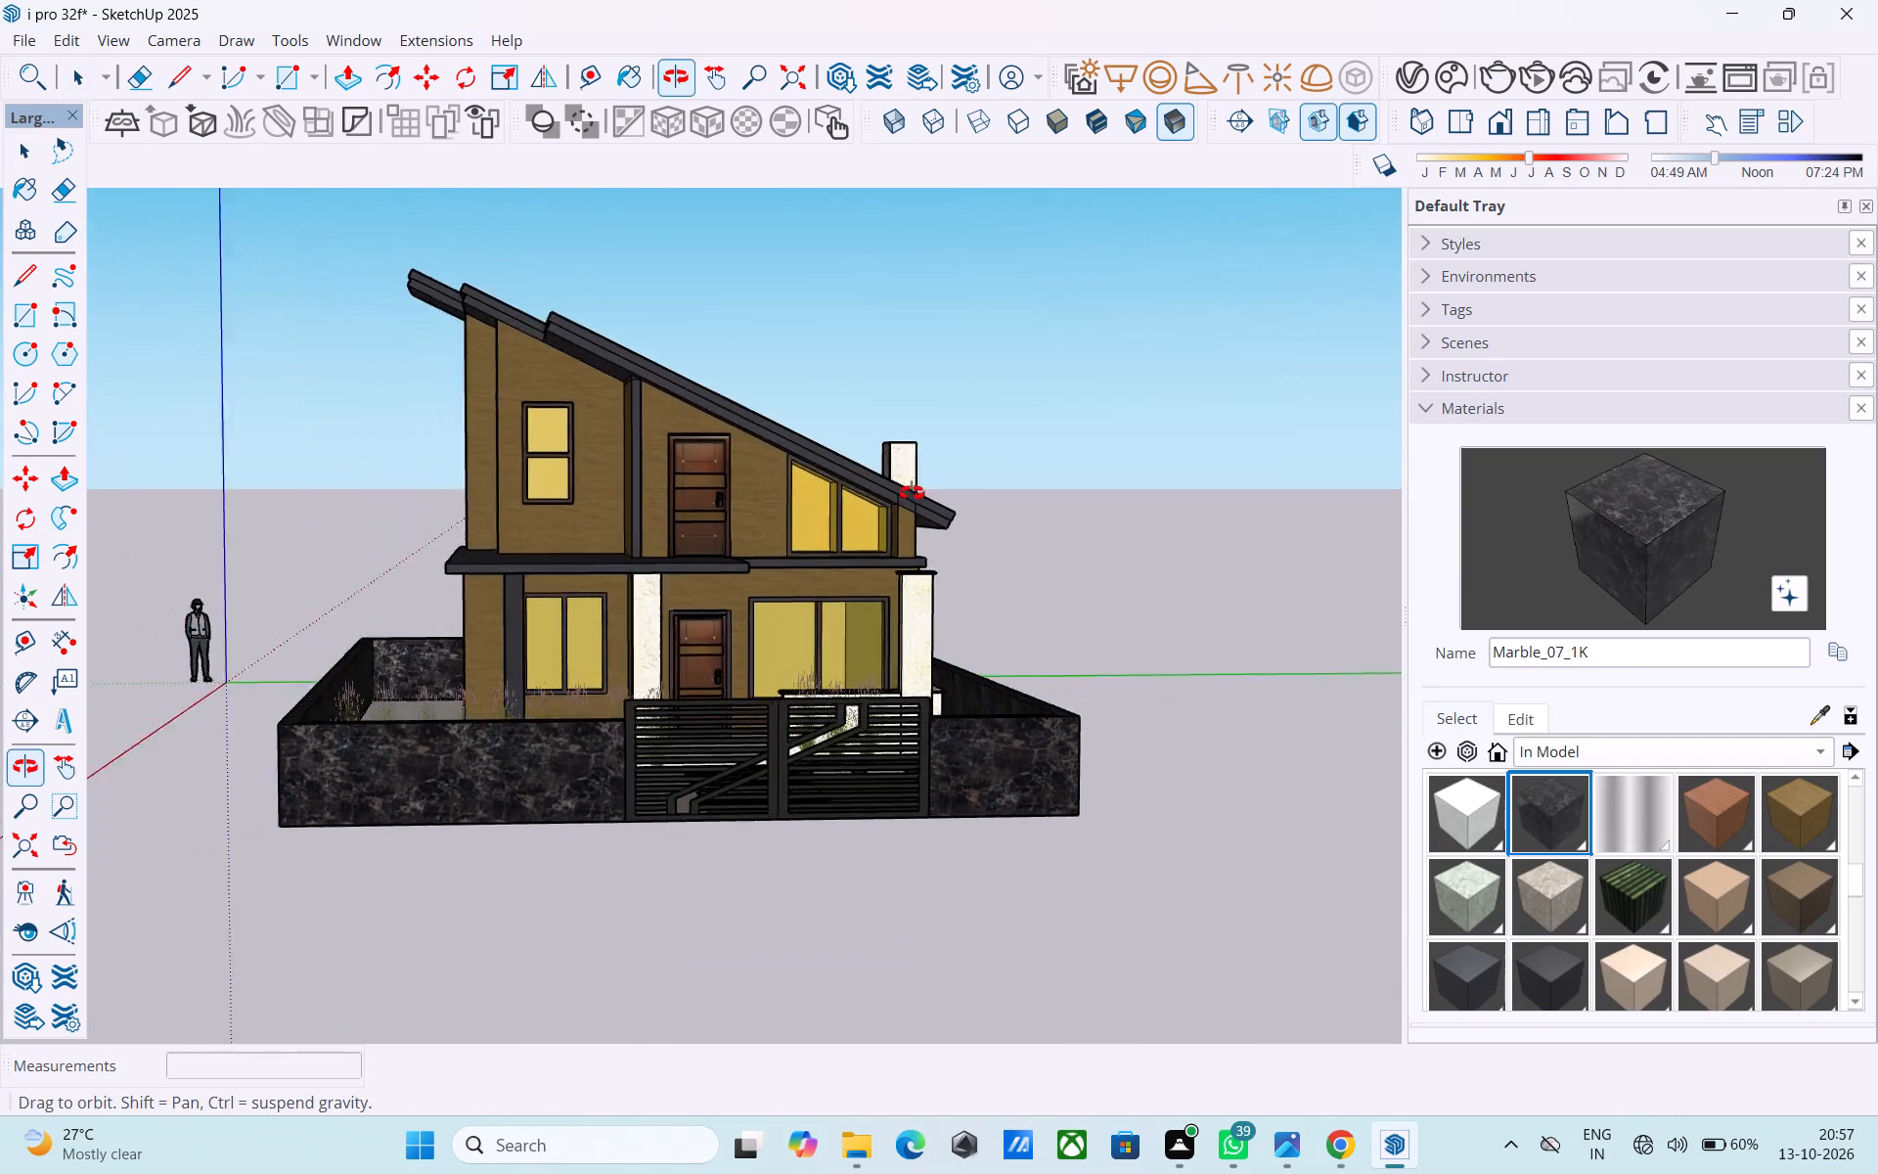
middle_click_drag(912, 493, 1050, 461)
middle_click_drag(1049, 462, 1022, 511)
scroll(938, 545, "up", 2)
middle_click_drag(920, 588, 803, 499, "shift")
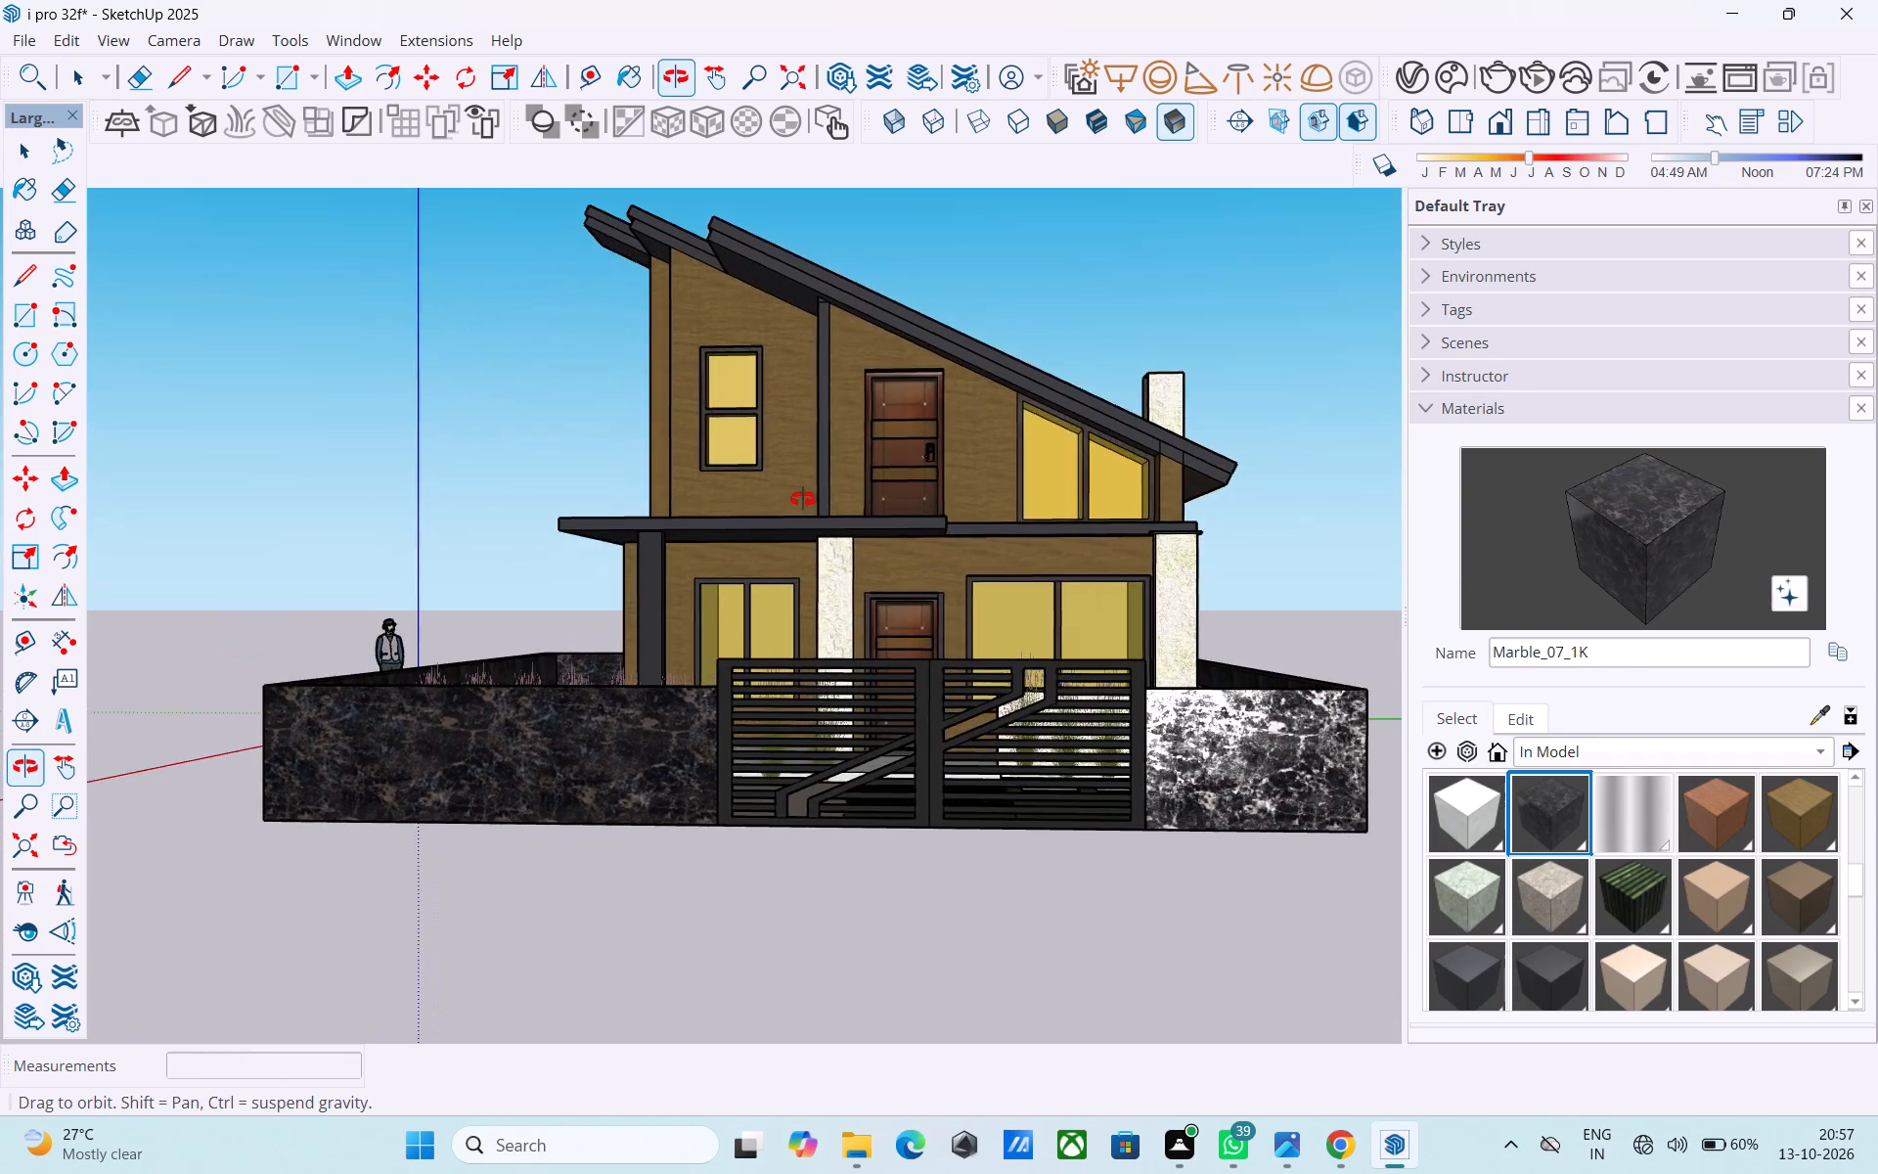
middle_click_drag(803, 499, 906, 623, "shift")
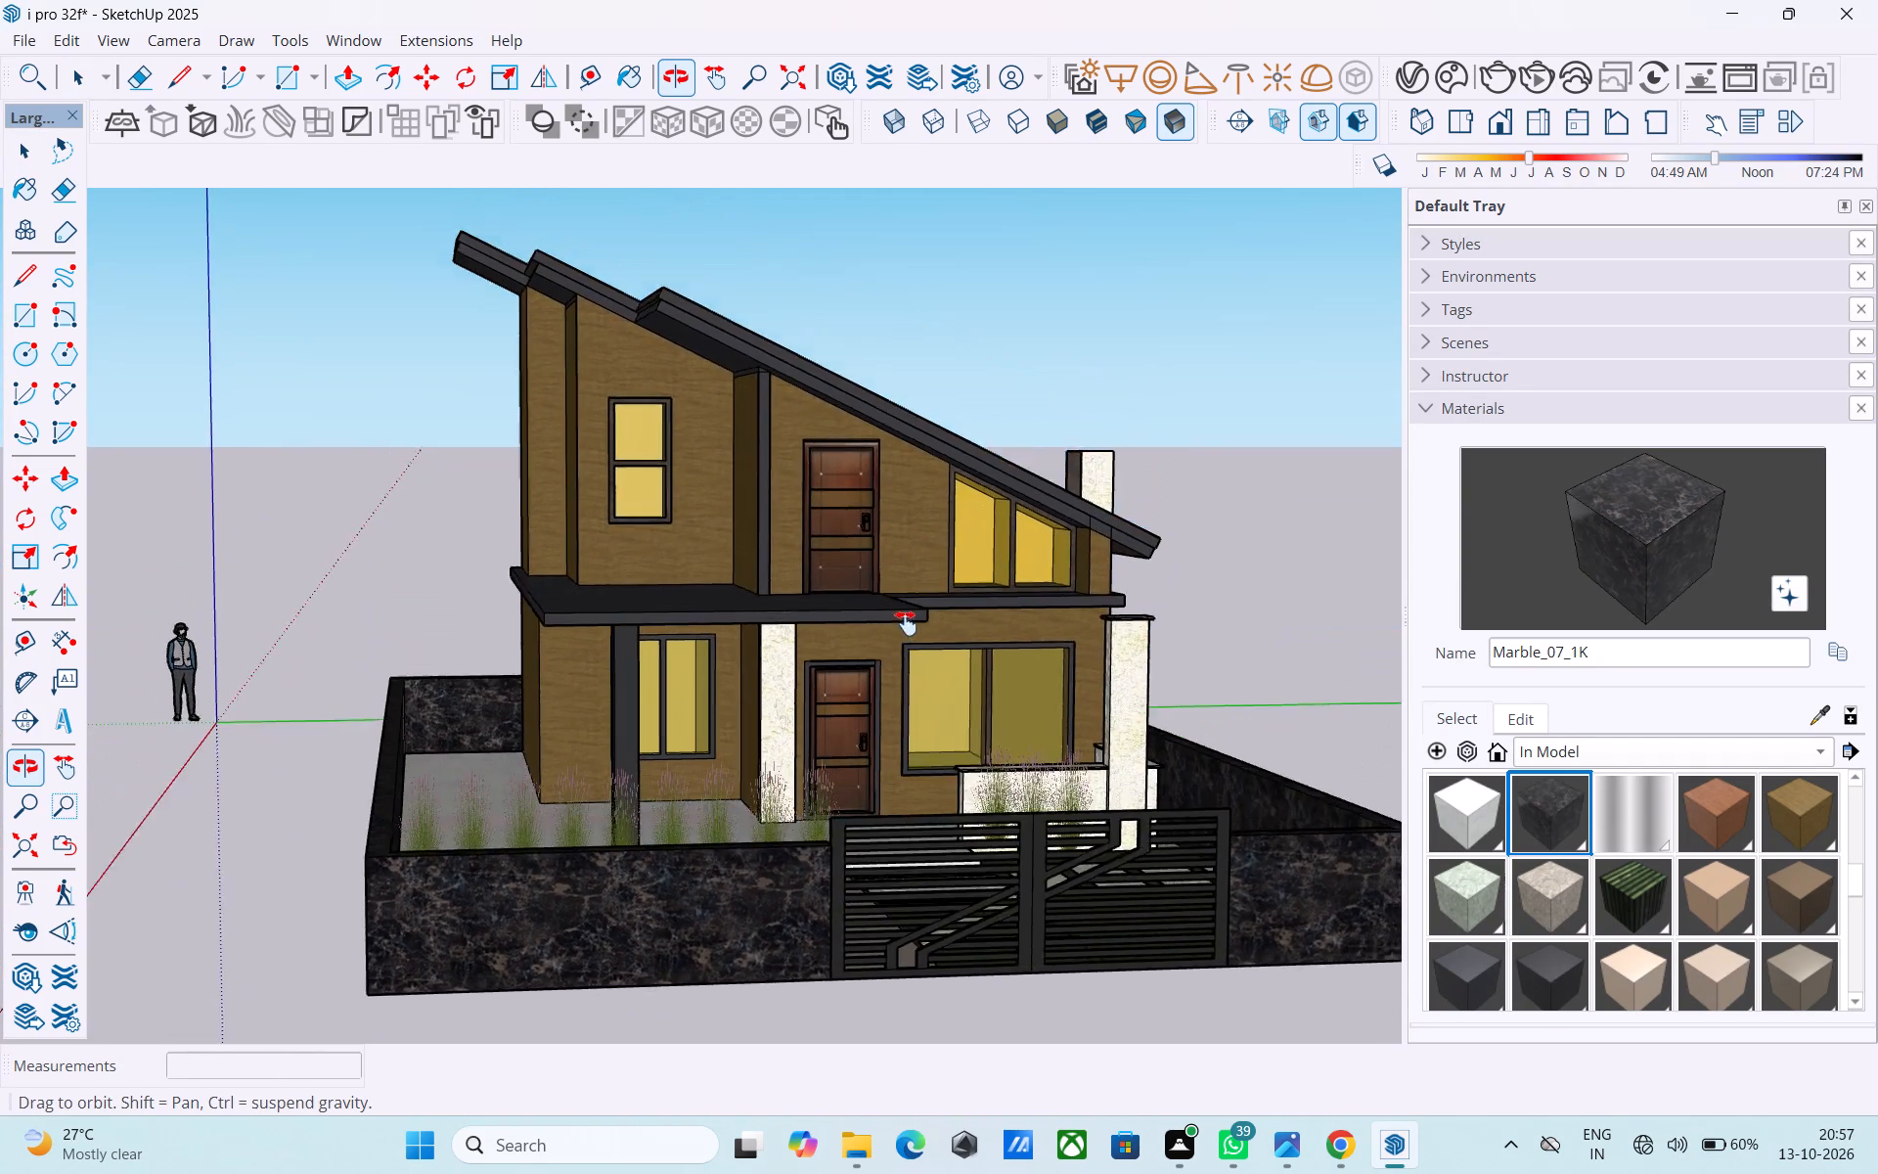
middle_click_drag(906, 623, 906, 624, "shift")
scroll(906, 624, "down", 1)
middle_click_drag(906, 624, 891, 564, "shift")
scroll(758, 578, "up", 3)
middle_click_drag(746, 580, 835, 520)
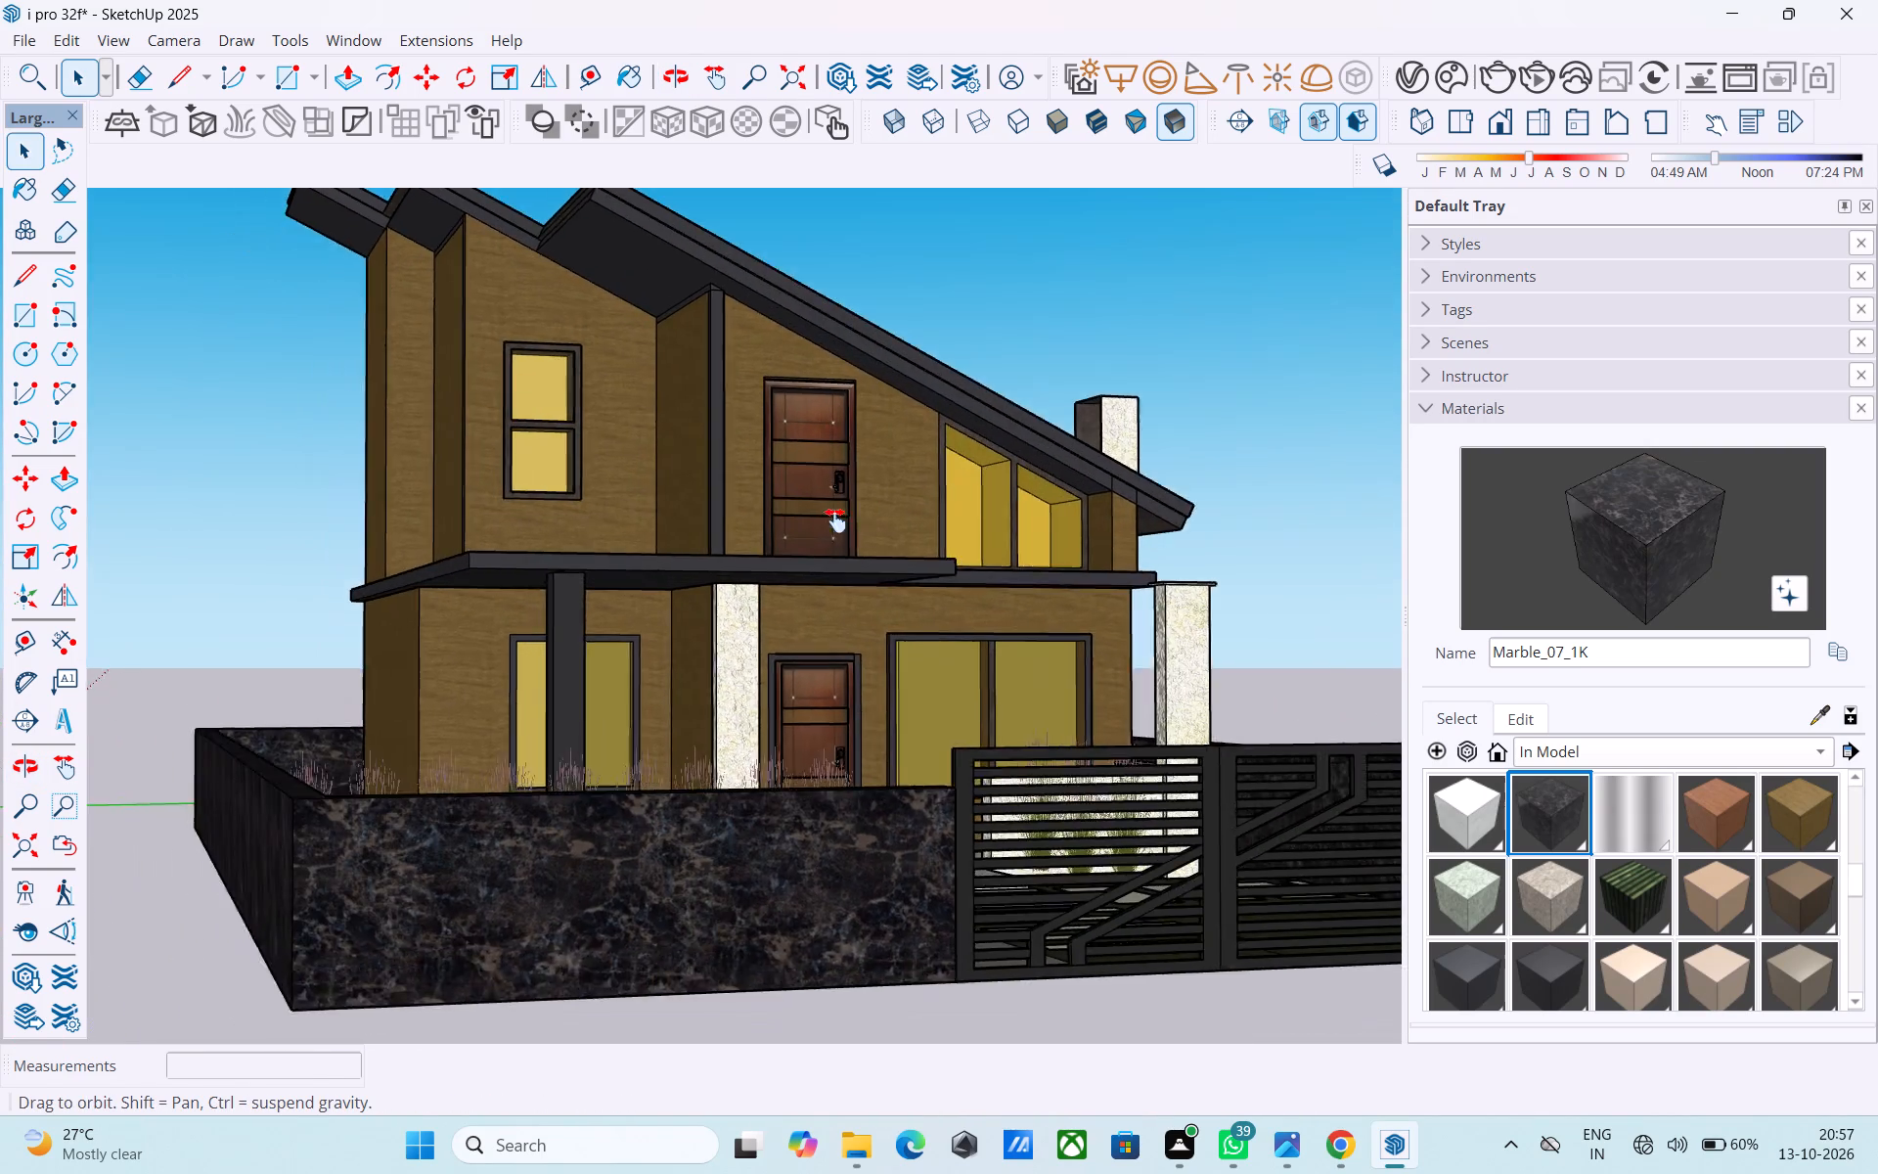
middle_click_drag(835, 520, 975, 789)
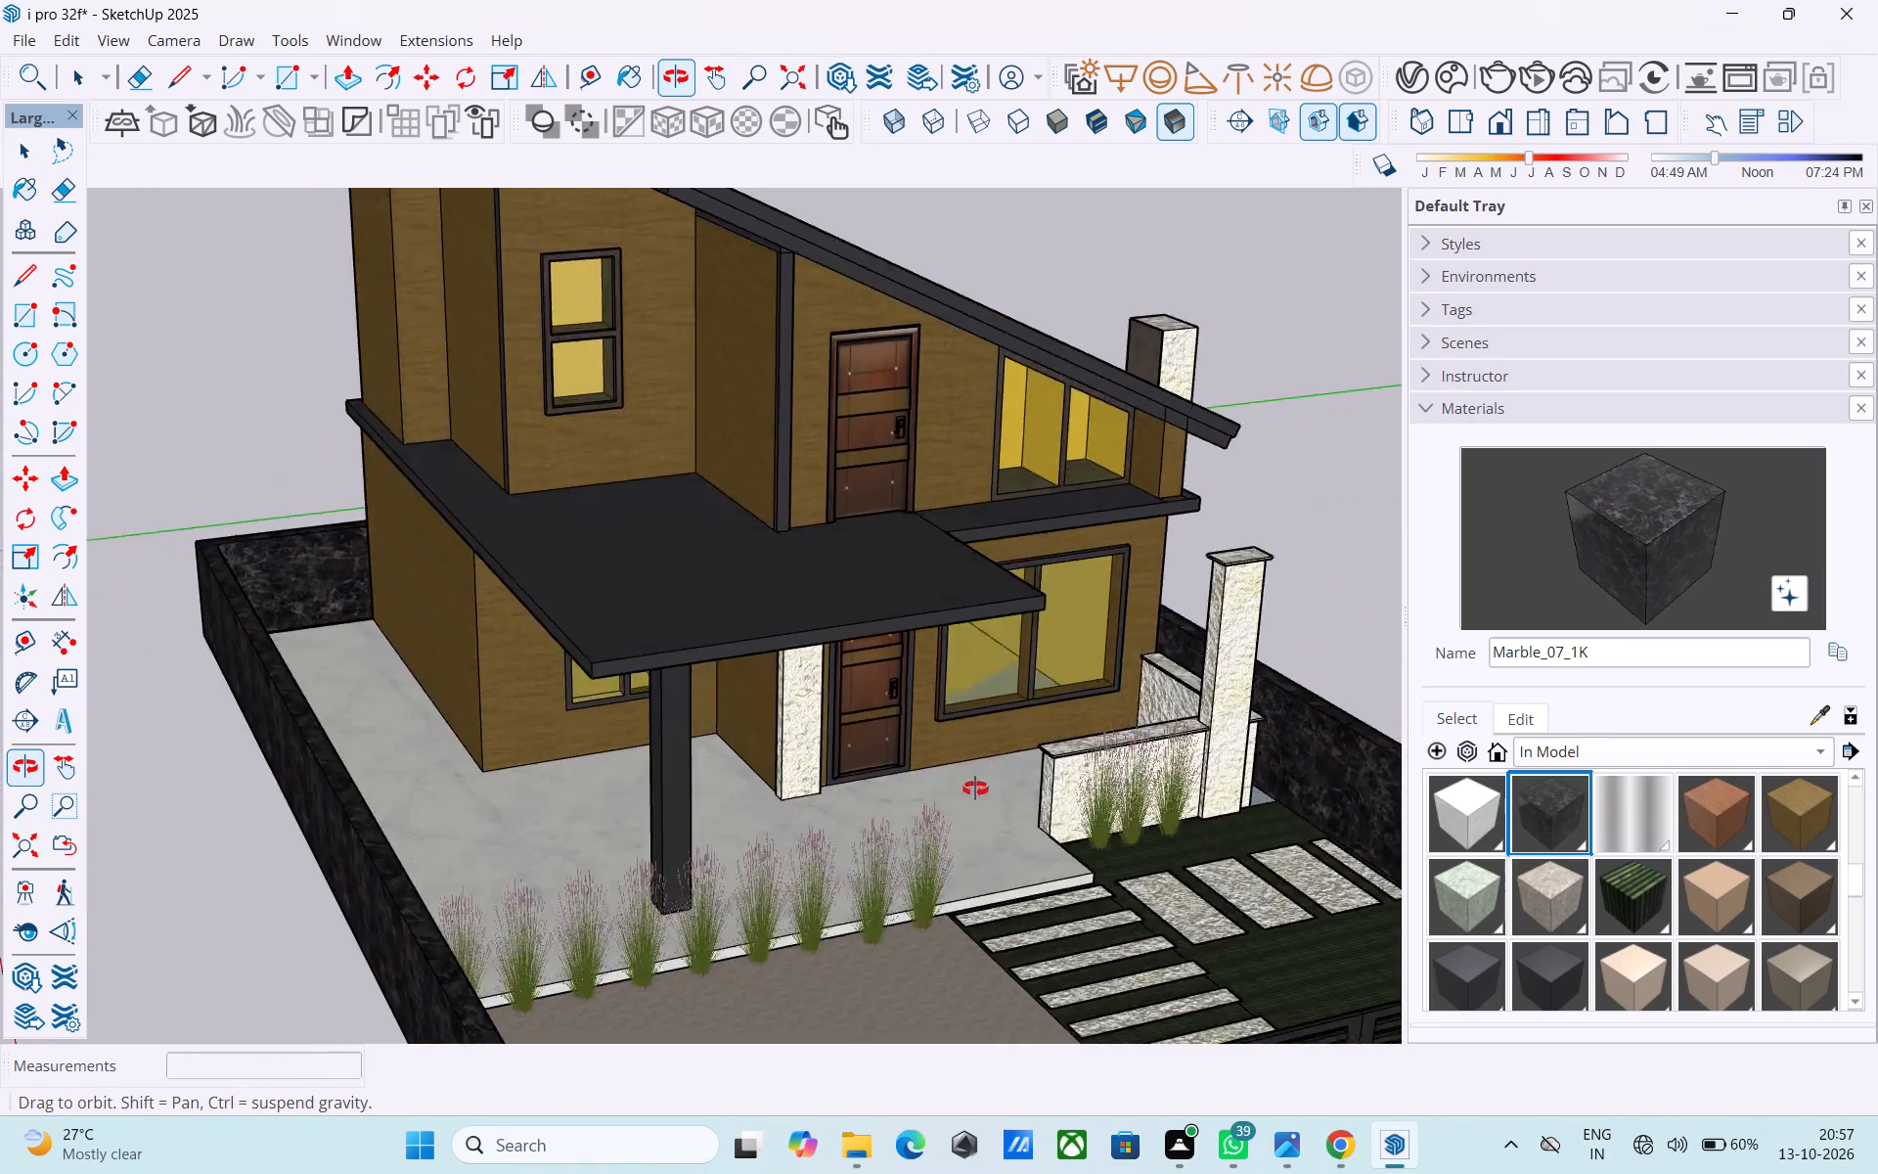
middle_click_drag(975, 789, 629, 551)
Save the model.
key("ctrl+s")
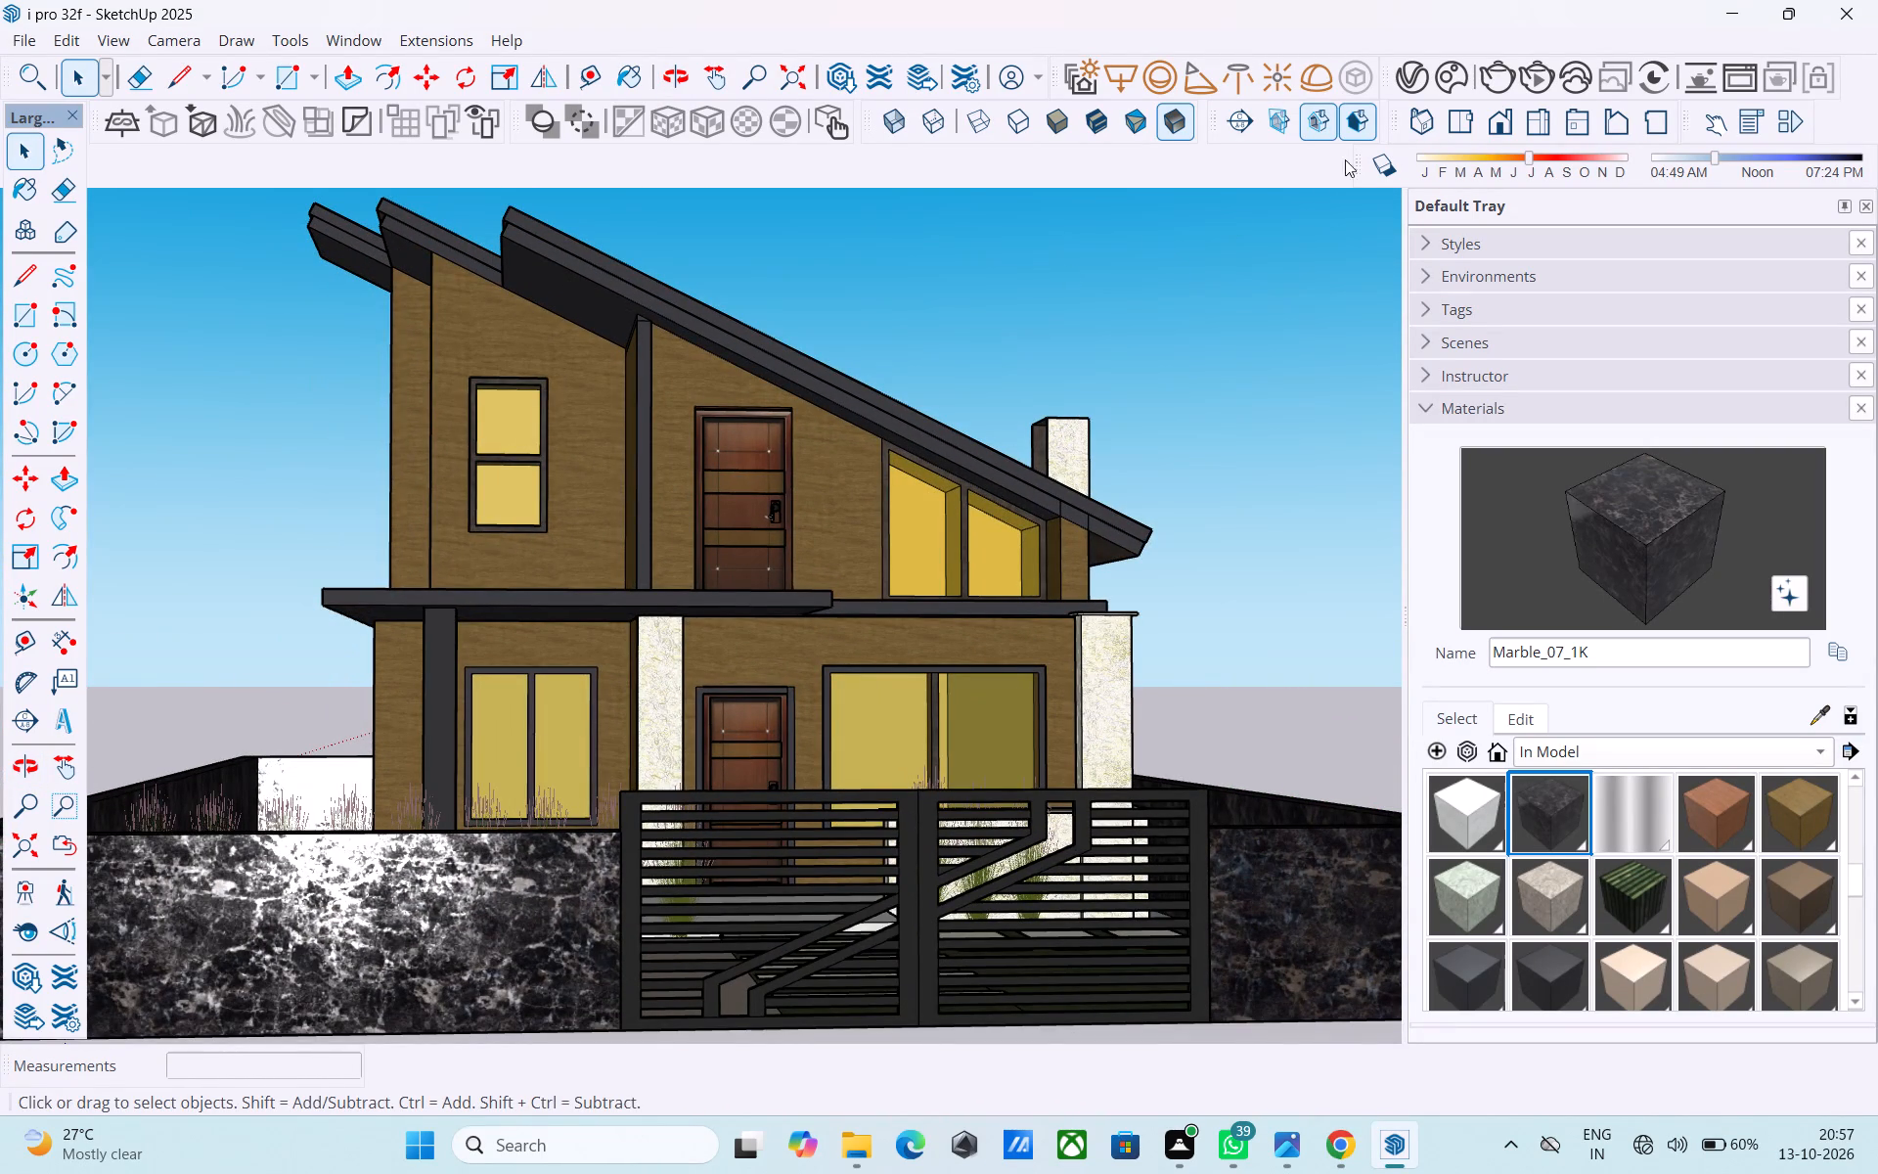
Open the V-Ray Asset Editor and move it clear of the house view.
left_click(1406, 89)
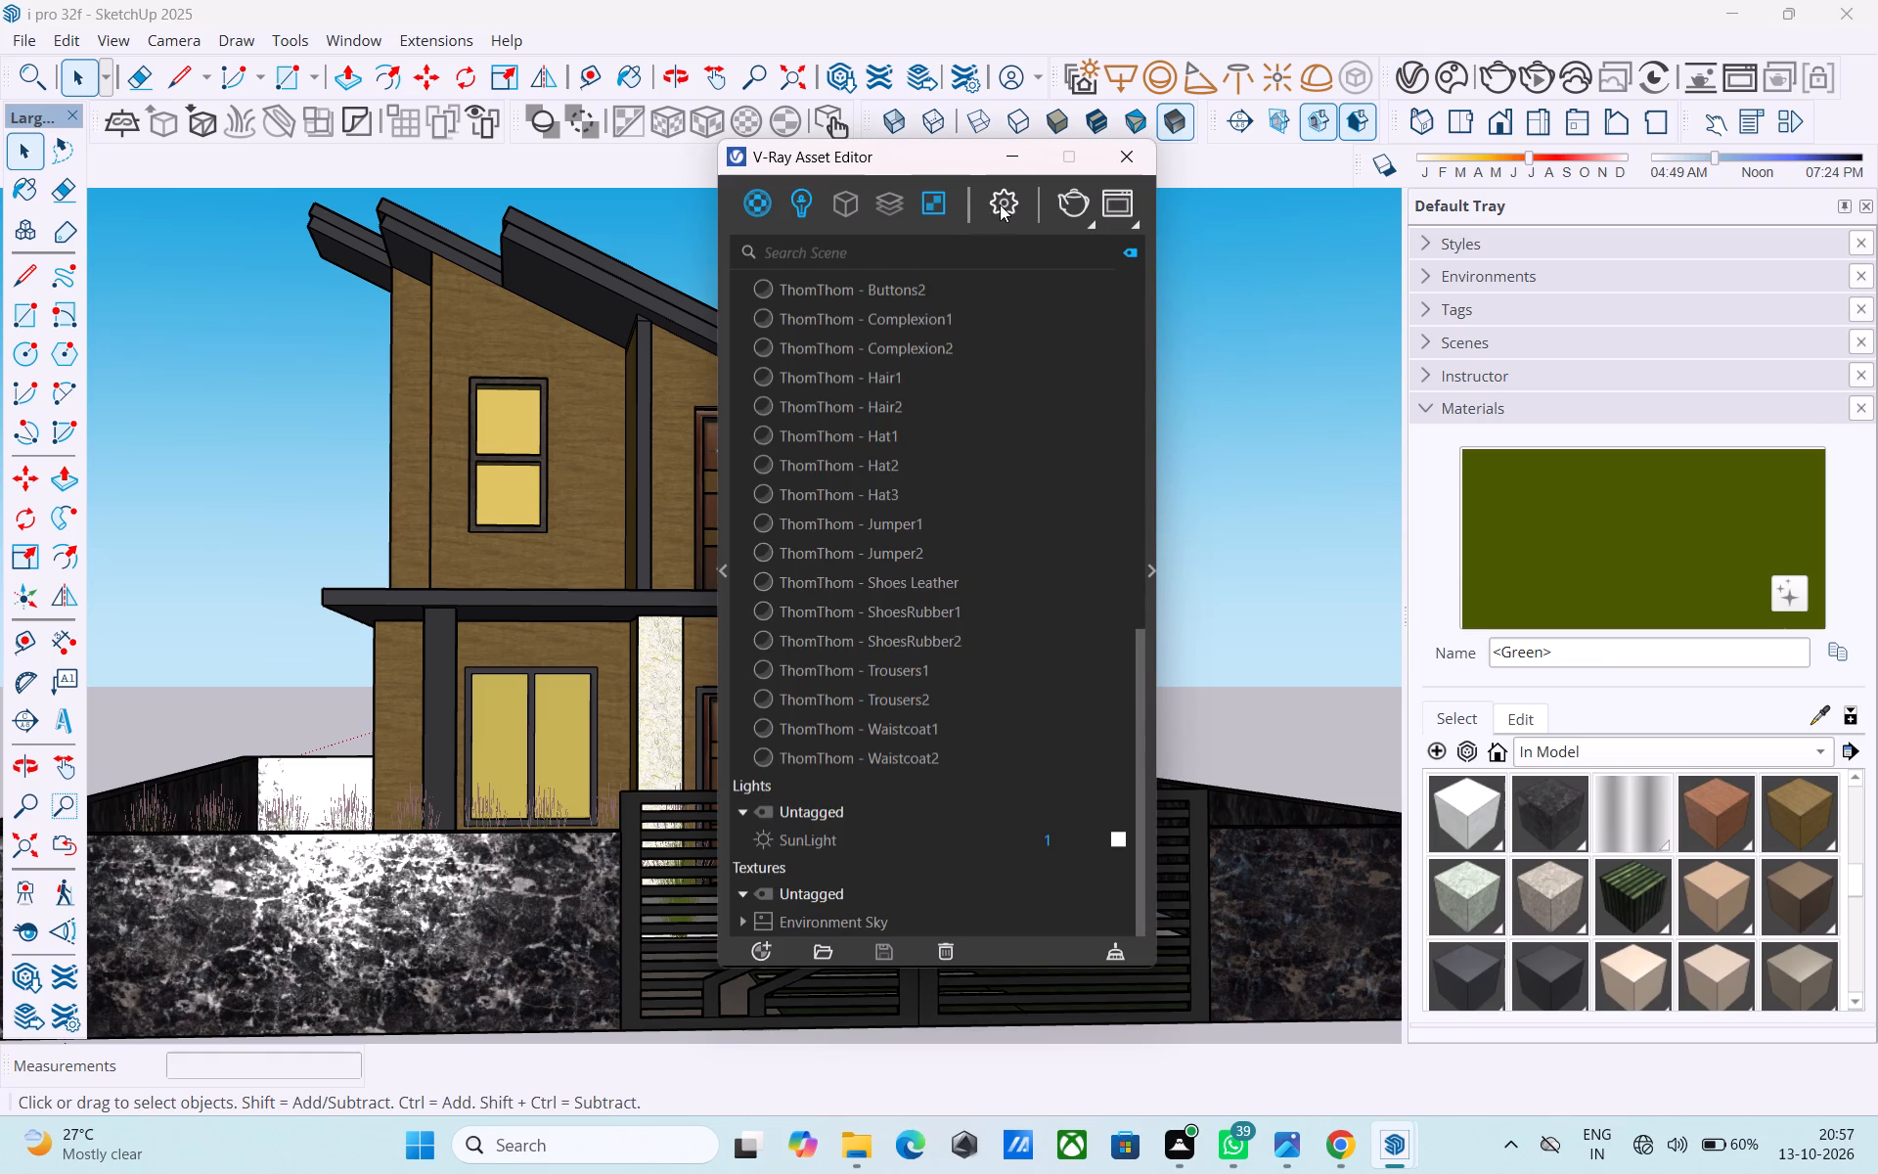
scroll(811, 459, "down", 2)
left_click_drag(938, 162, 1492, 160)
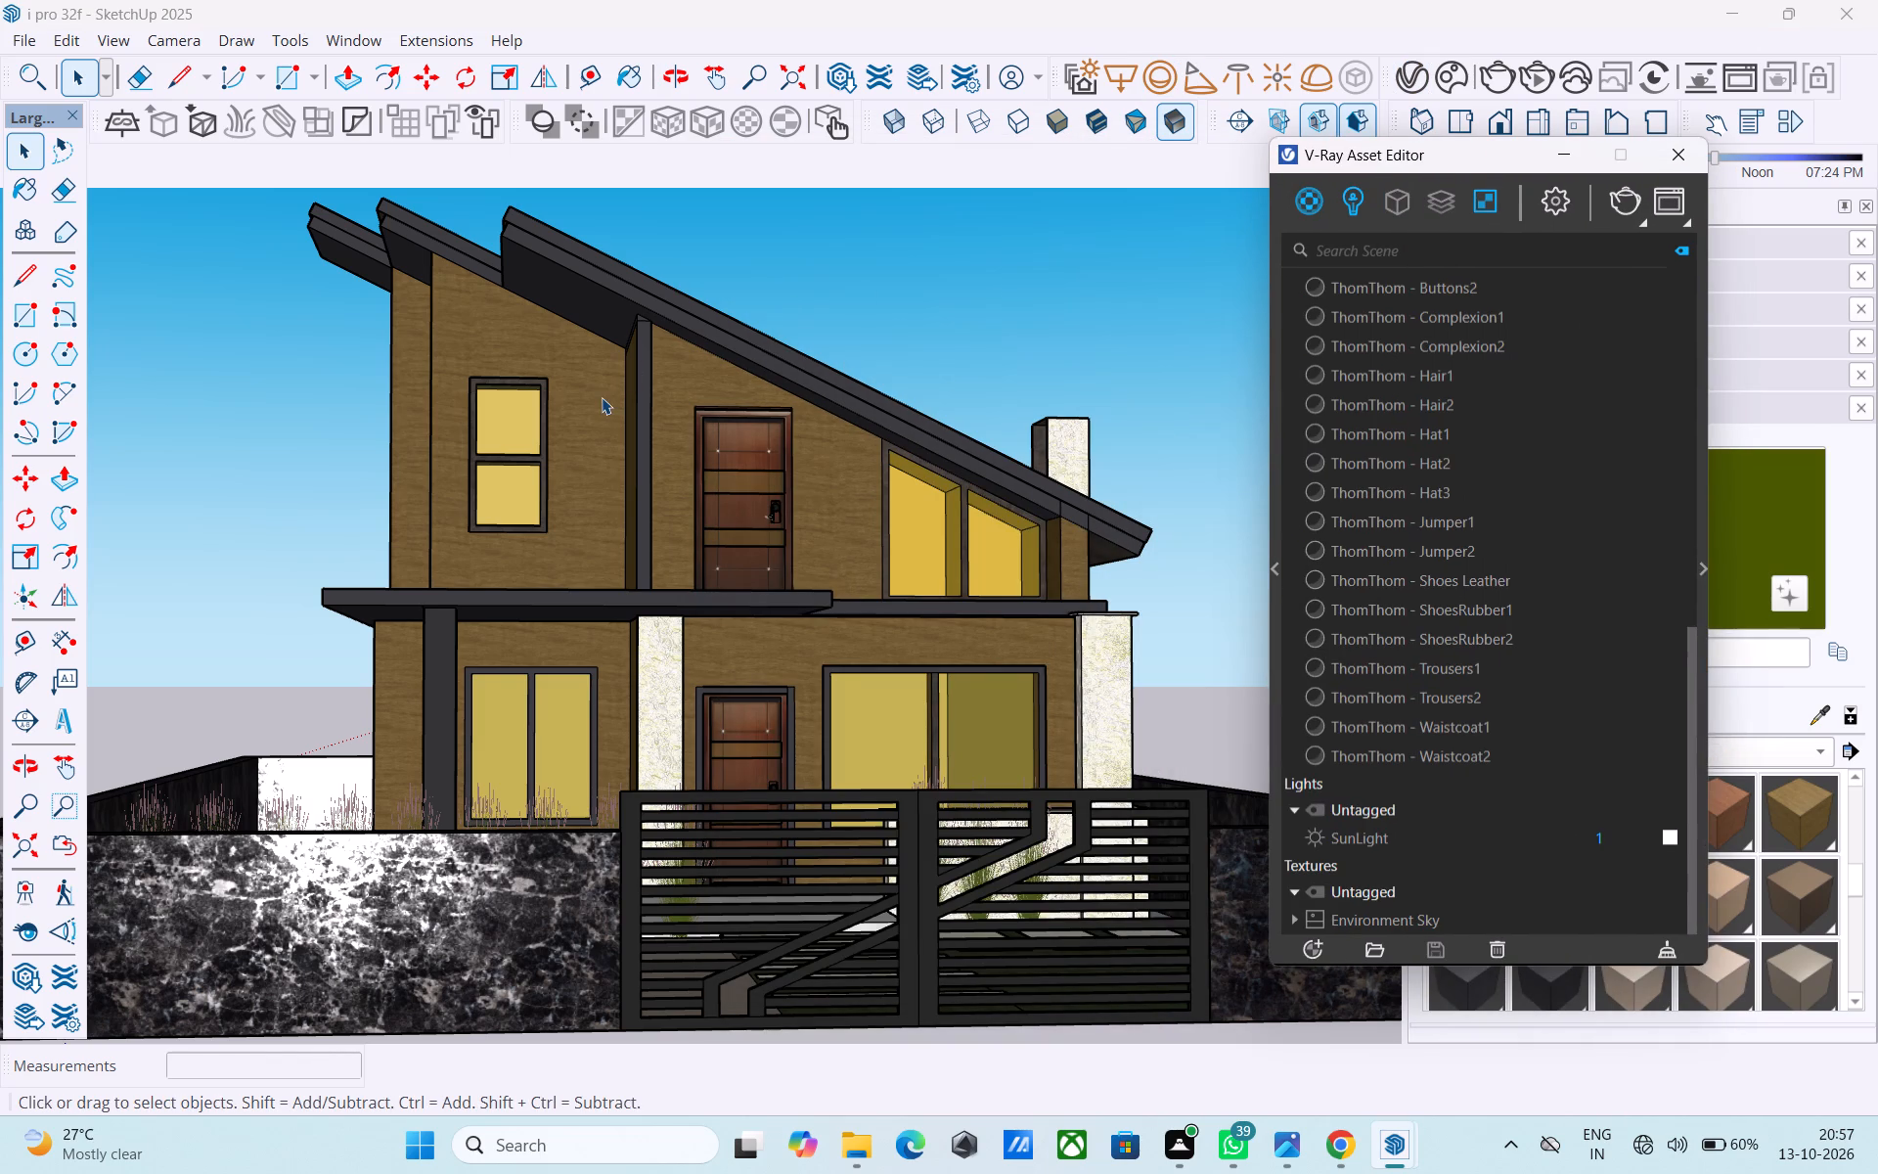
Open the upper-floor group and erase the edge crossing the porch canopy's underside beside the dark pillar.
middle_click_drag(602, 397, 882, 395)
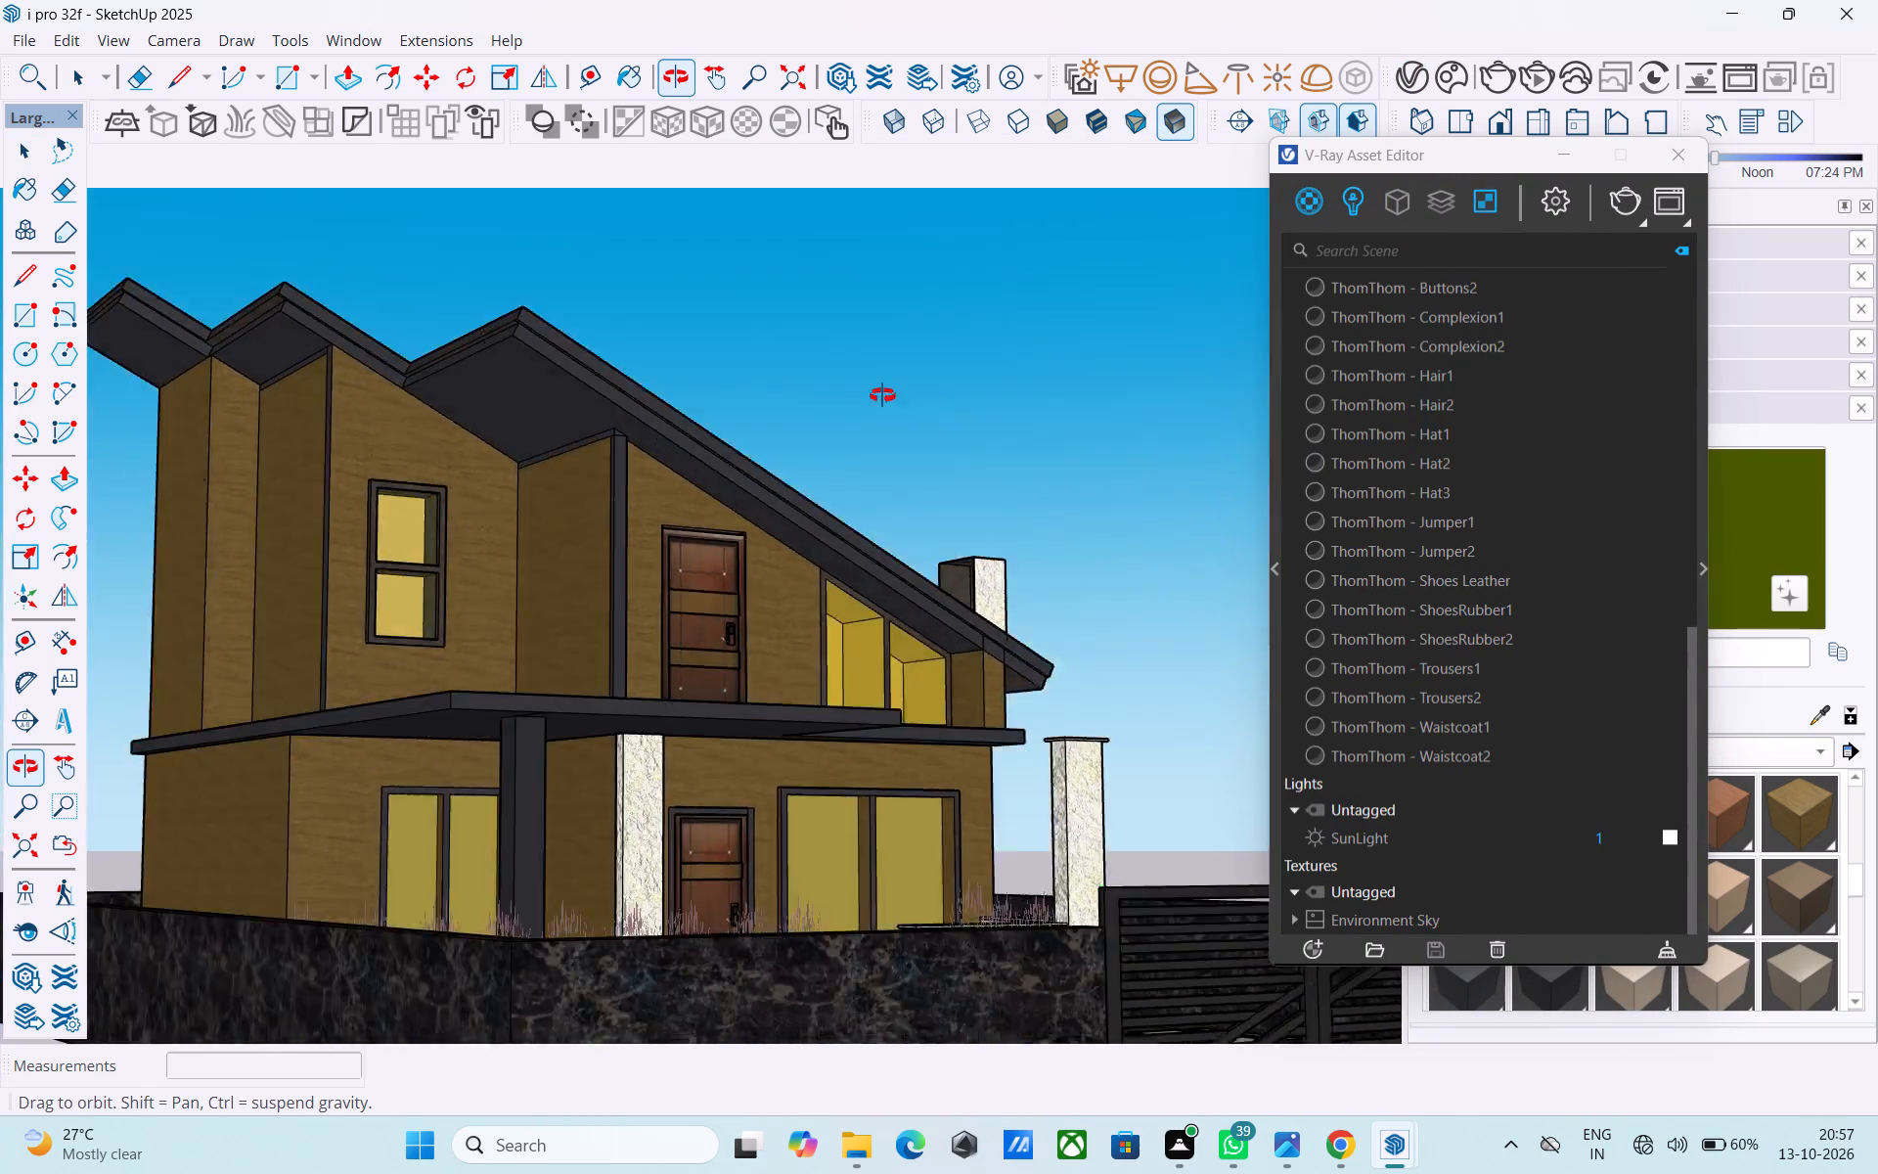
middle_click_drag(882, 395, 1123, 420)
middle_click_drag(514, 719, 586, 678)
scroll(582, 683, "up", 13)
middle_click_drag(550, 645, 523, 642)
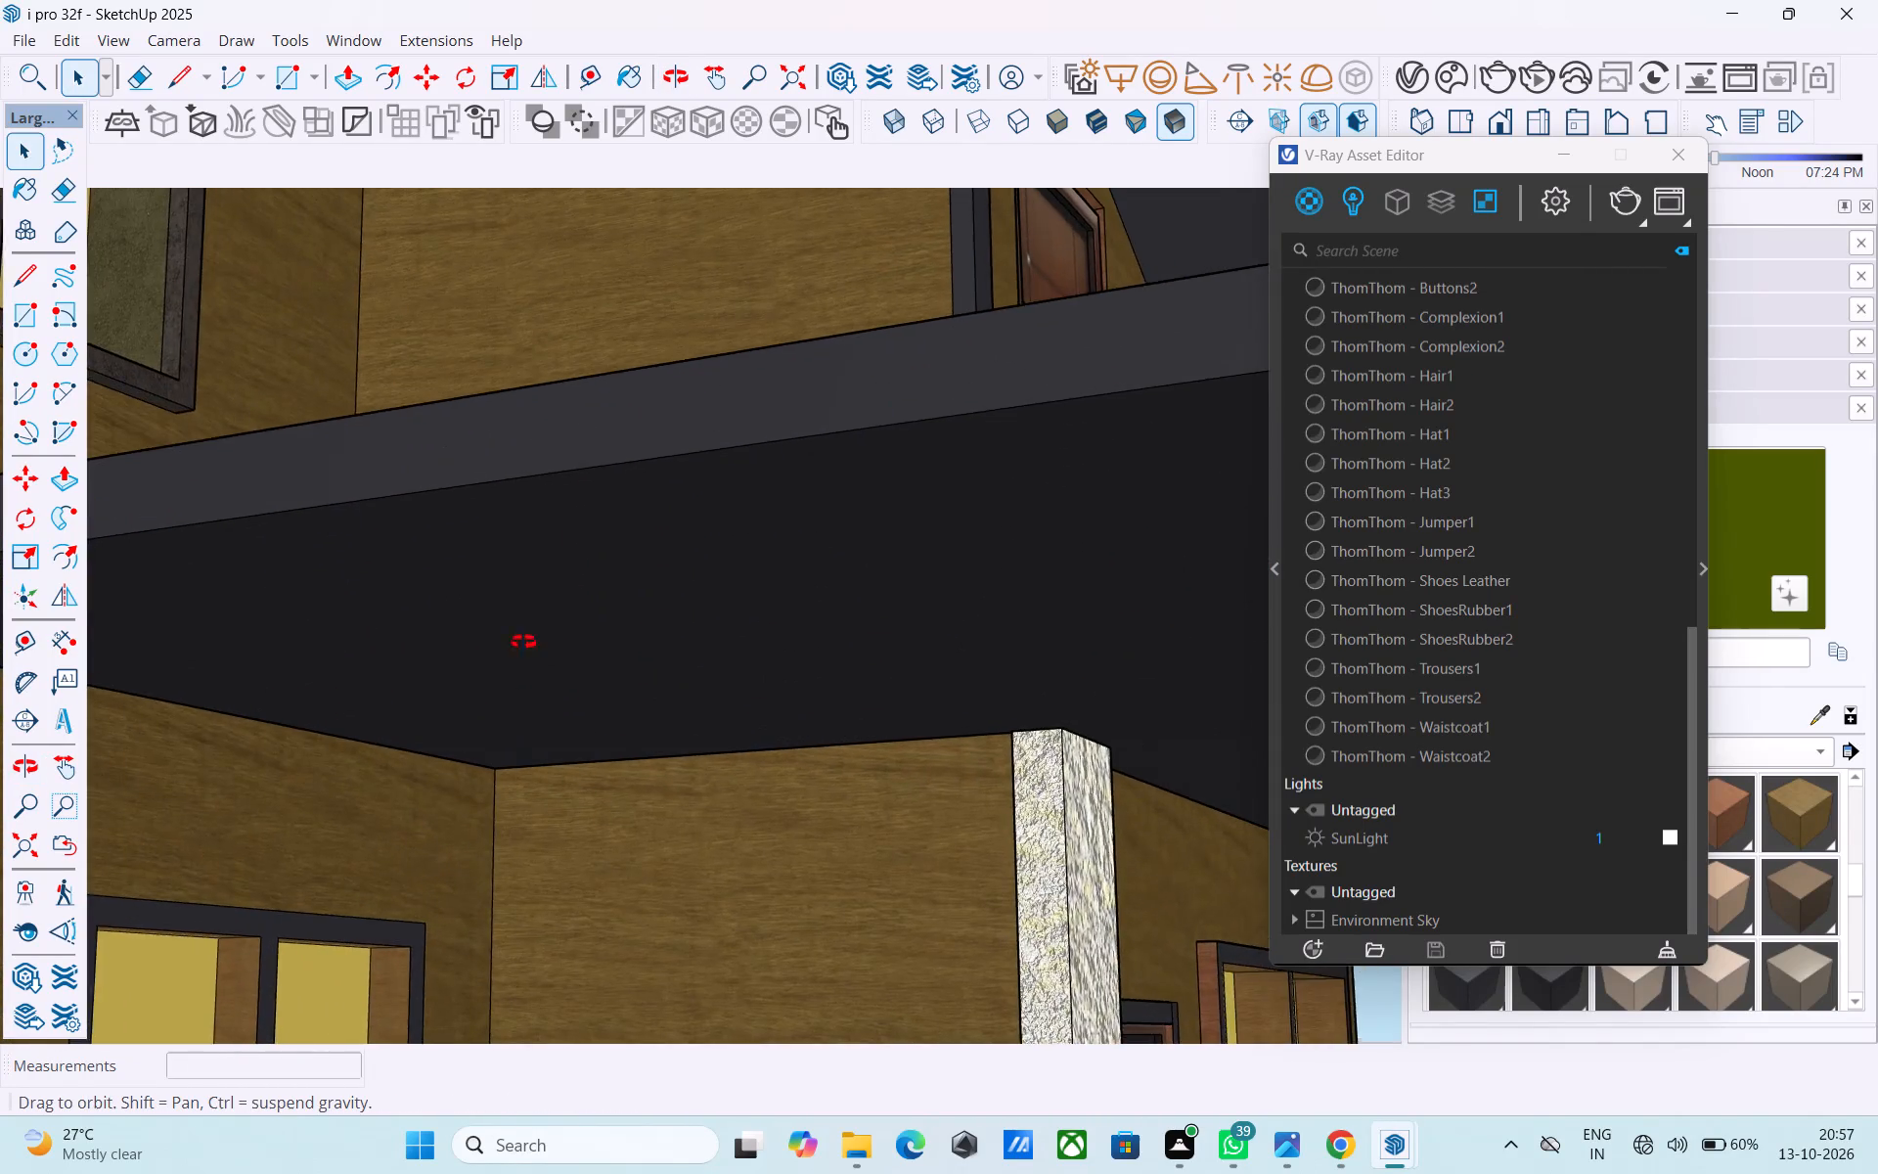
middle_click_drag(523, 642, 347, 645)
scroll(349, 626, "down", 2)
middle_click_drag(349, 626, 323, 611)
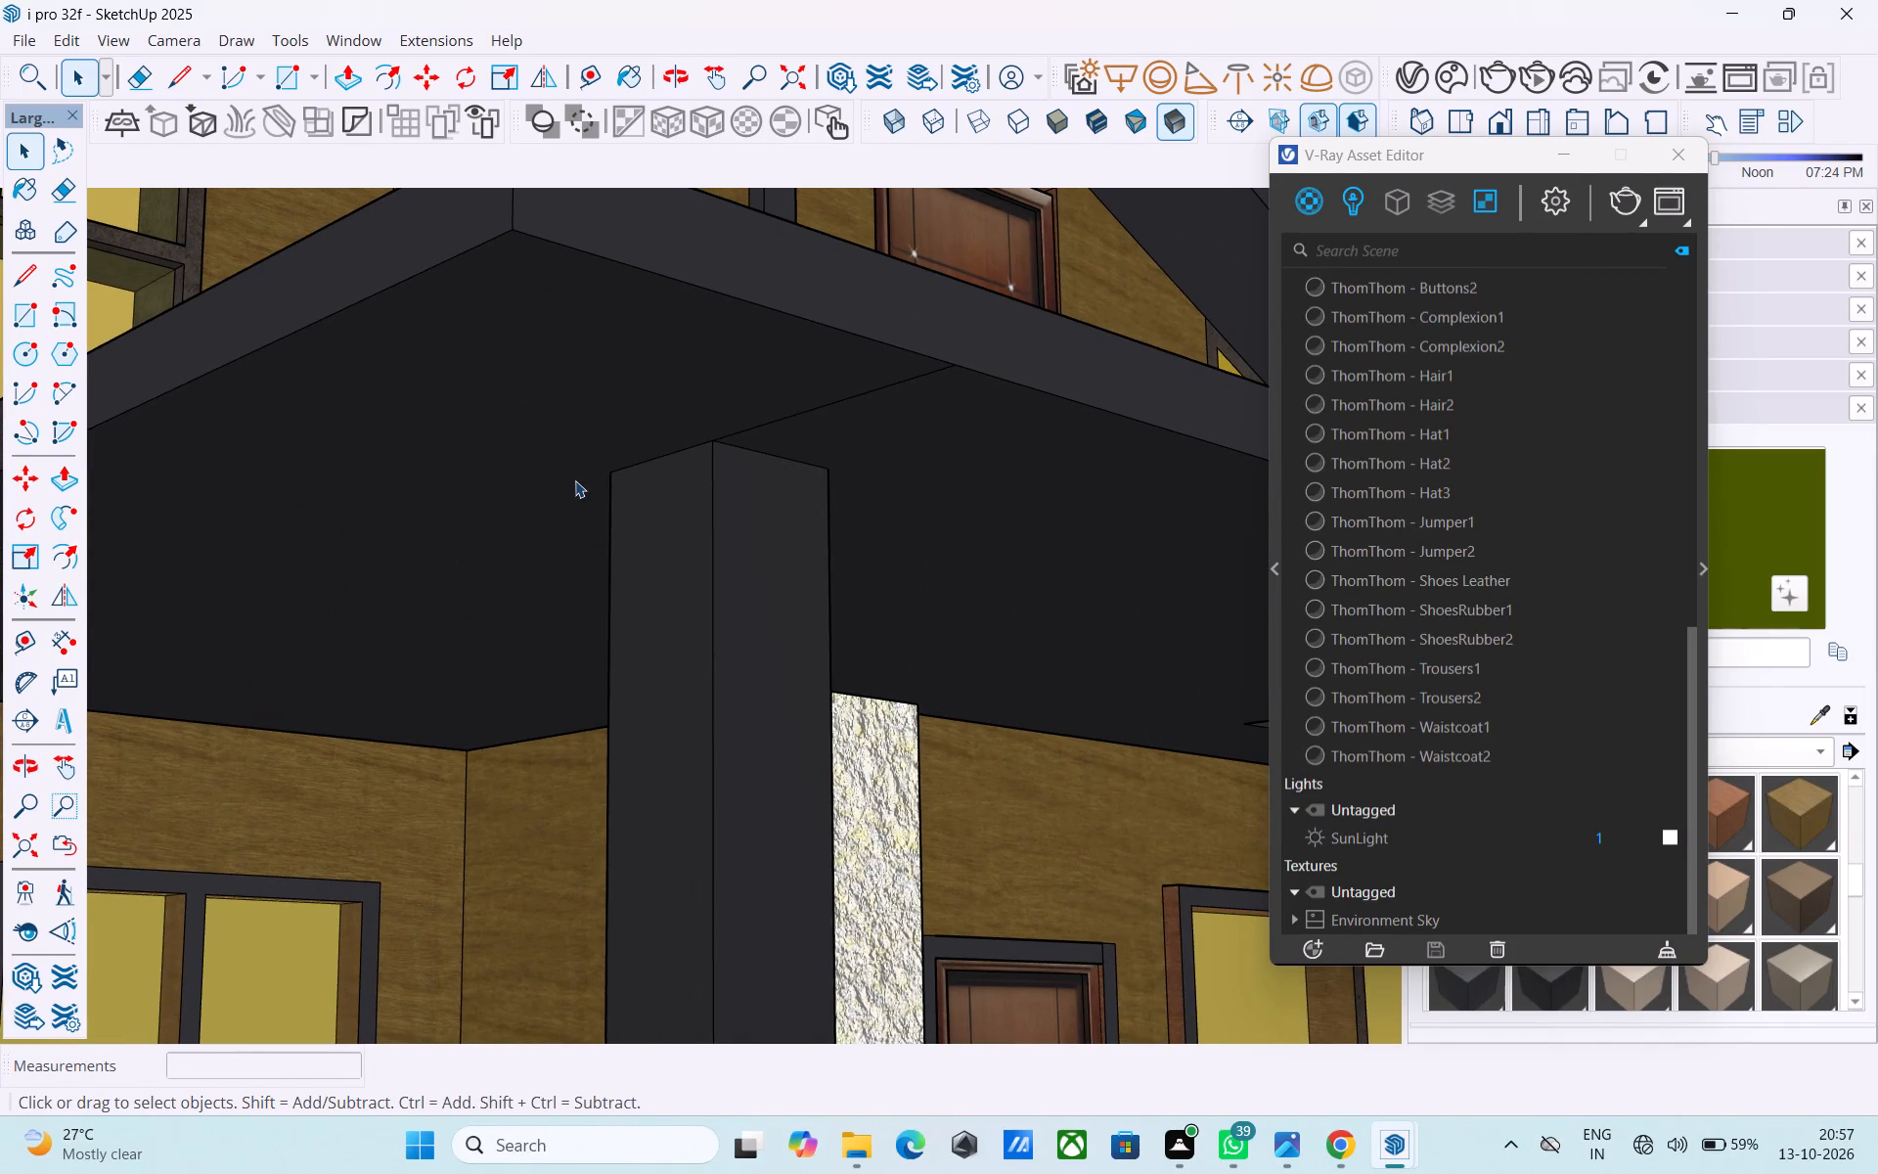
double_click(580, 474)
key("e")
left_click_drag(777, 424, 811, 427)
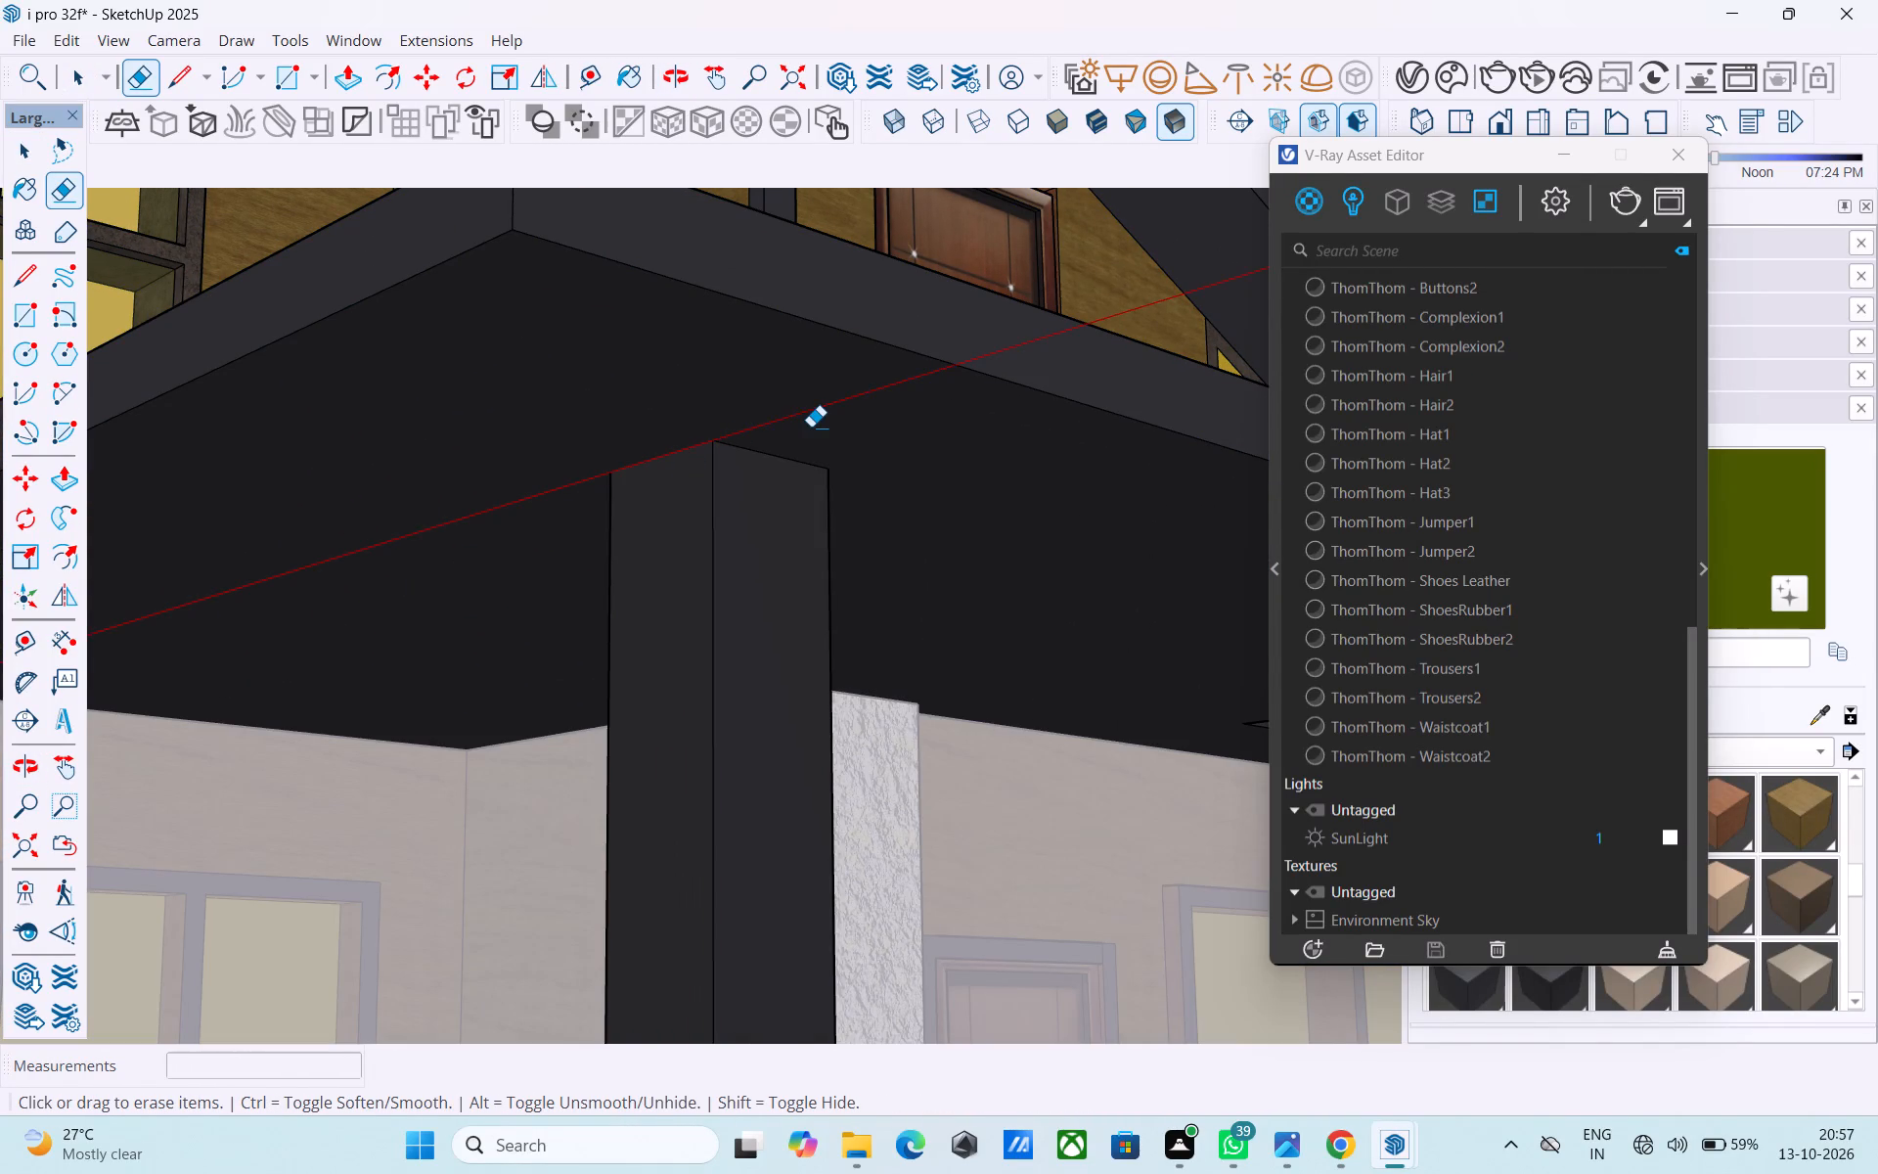
Close the V-Ray Asset Editor and leave the upper-floor group.
scroll(811, 427, "down", 5)
middle_click_drag(710, 461, 469, 455)
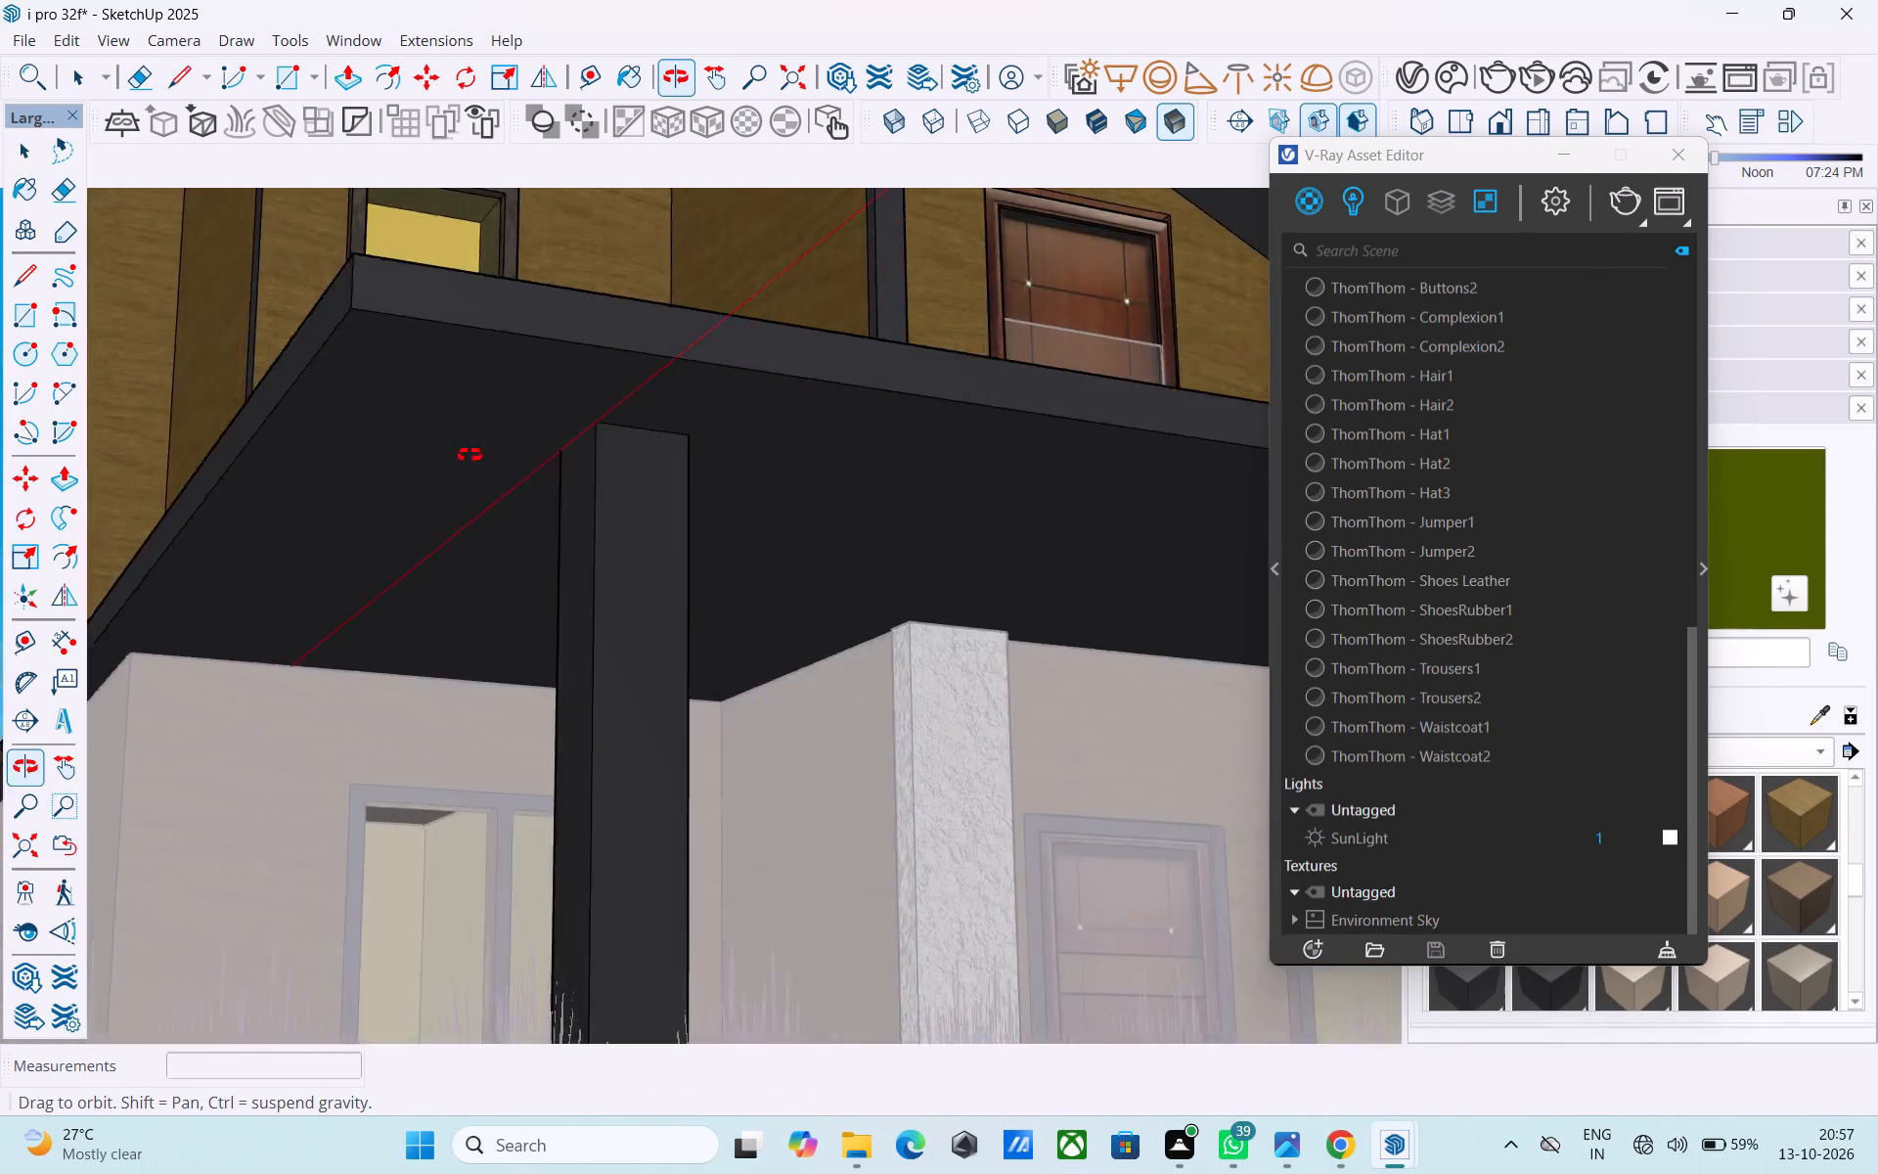
middle_click_drag(469, 455, 403, 499)
middle_click_drag(631, 529, 471, 496)
middle_click_drag(525, 475, 567, 662)
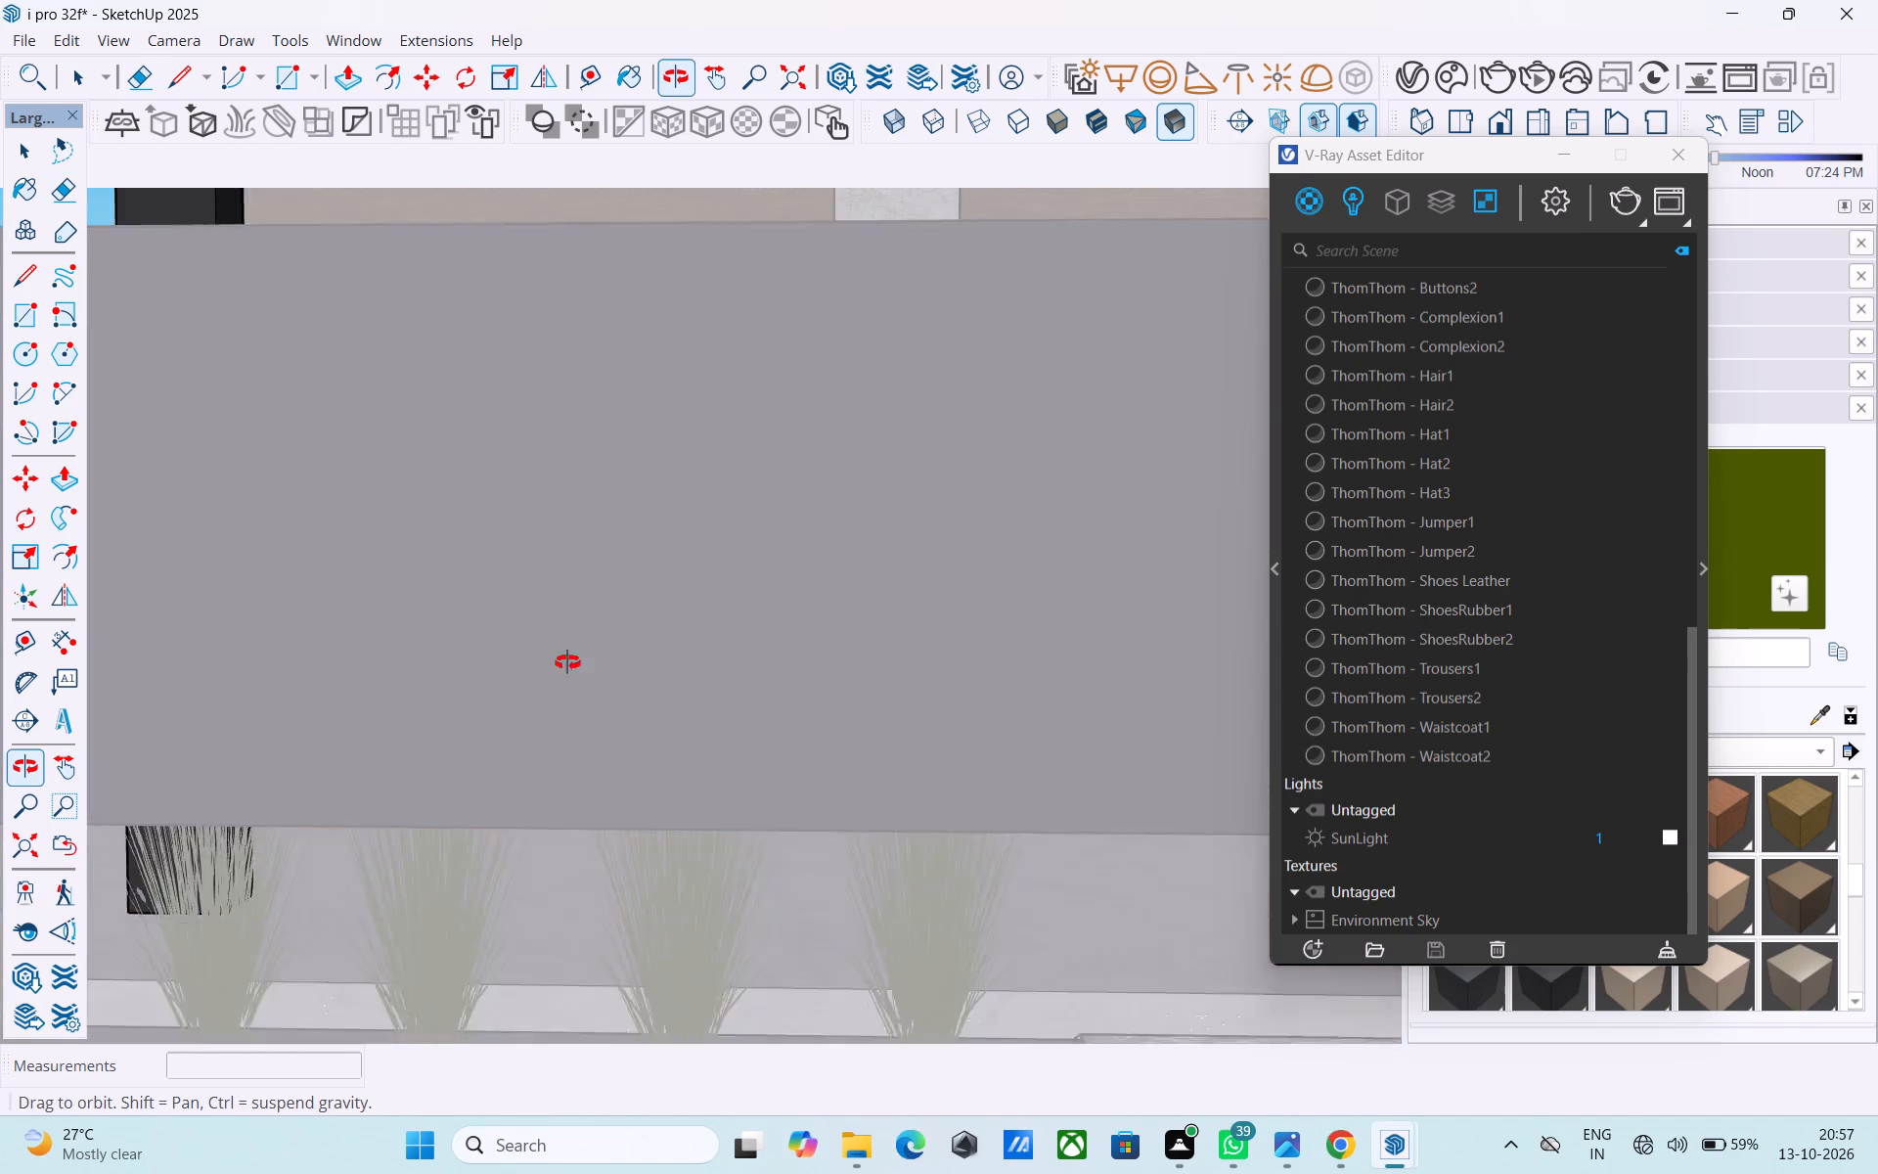
middle_click_drag(567, 662, 567, 696)
scroll(596, 708, "down", 20)
scroll(596, 708, "down", 17)
key("space")
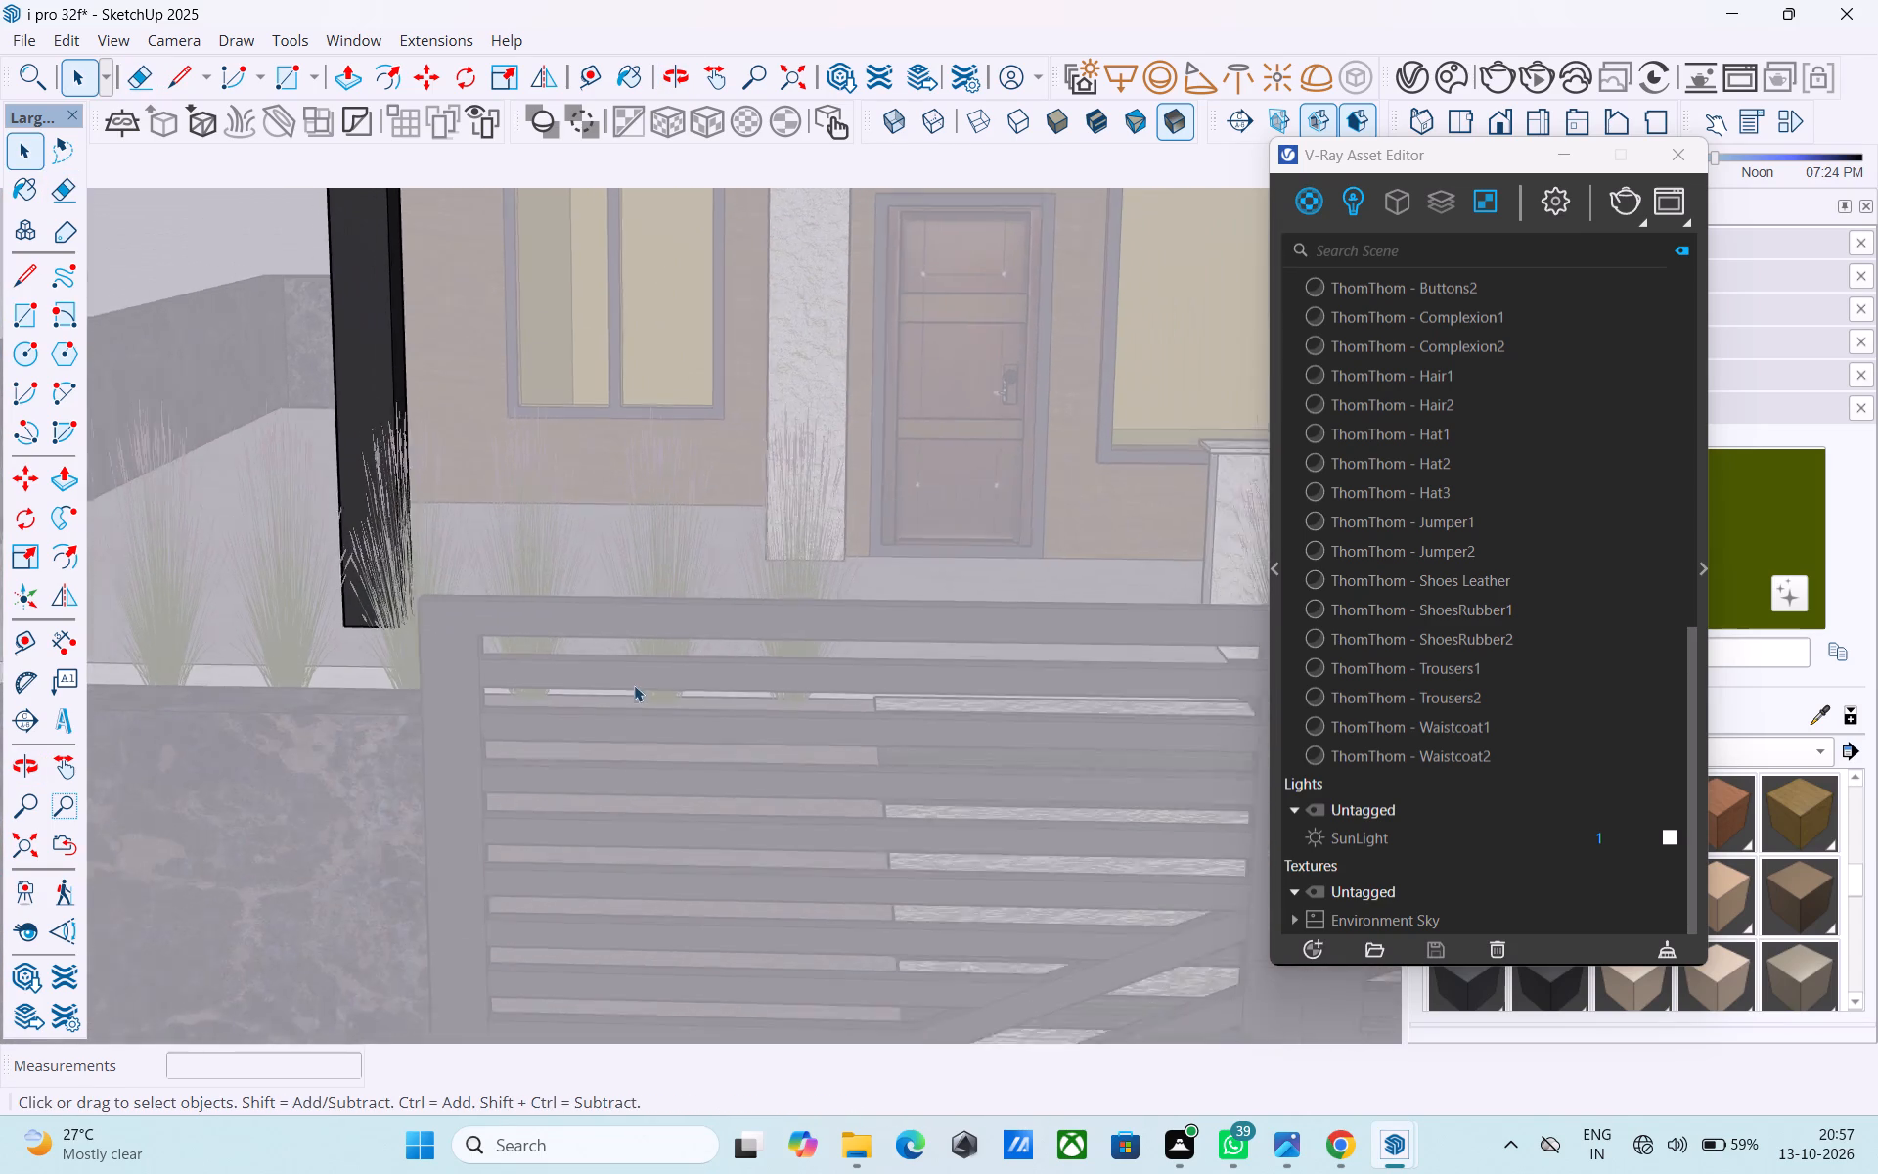
scroll(634, 685, "down", 1)
left_click(1687, 165)
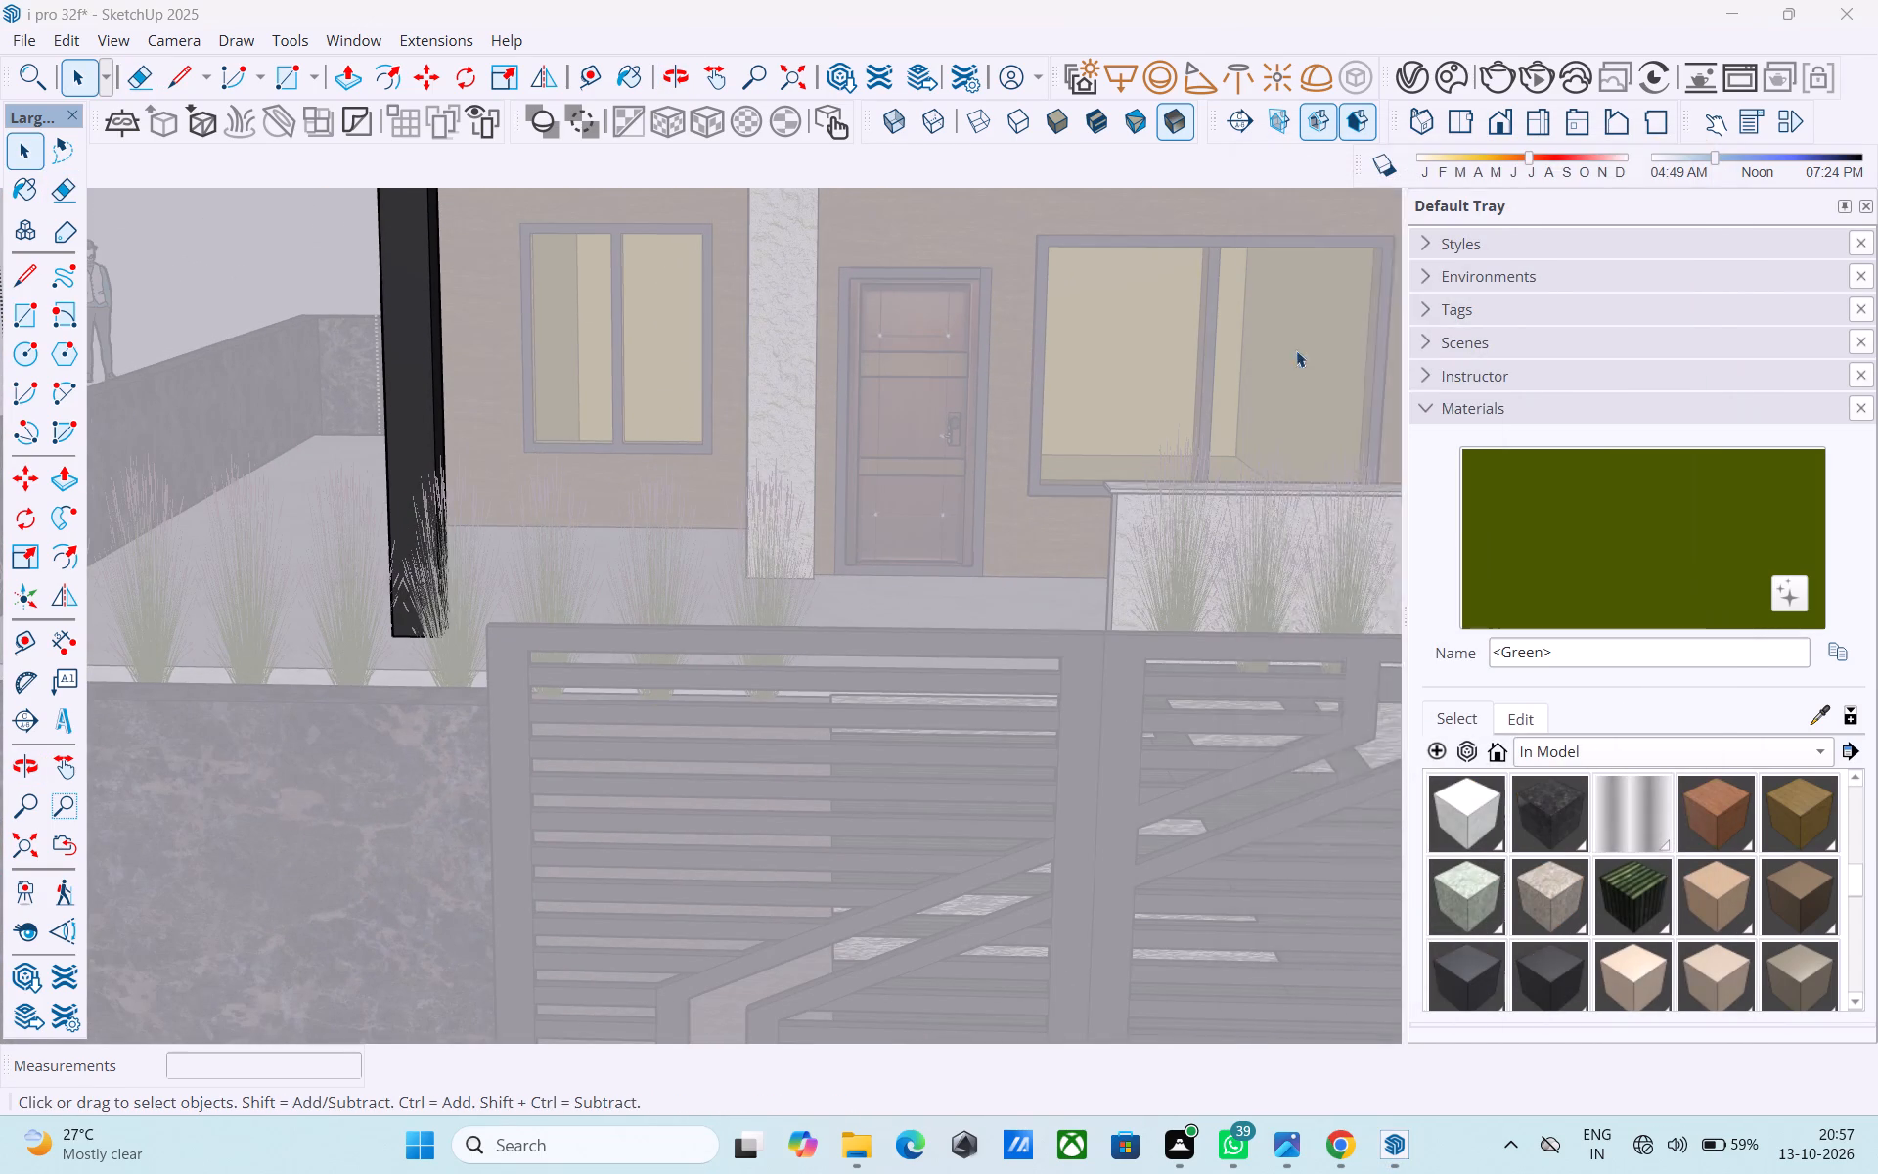
scroll(1225, 401, "down", 5)
middle_click_drag(945, 444, 766, 559)
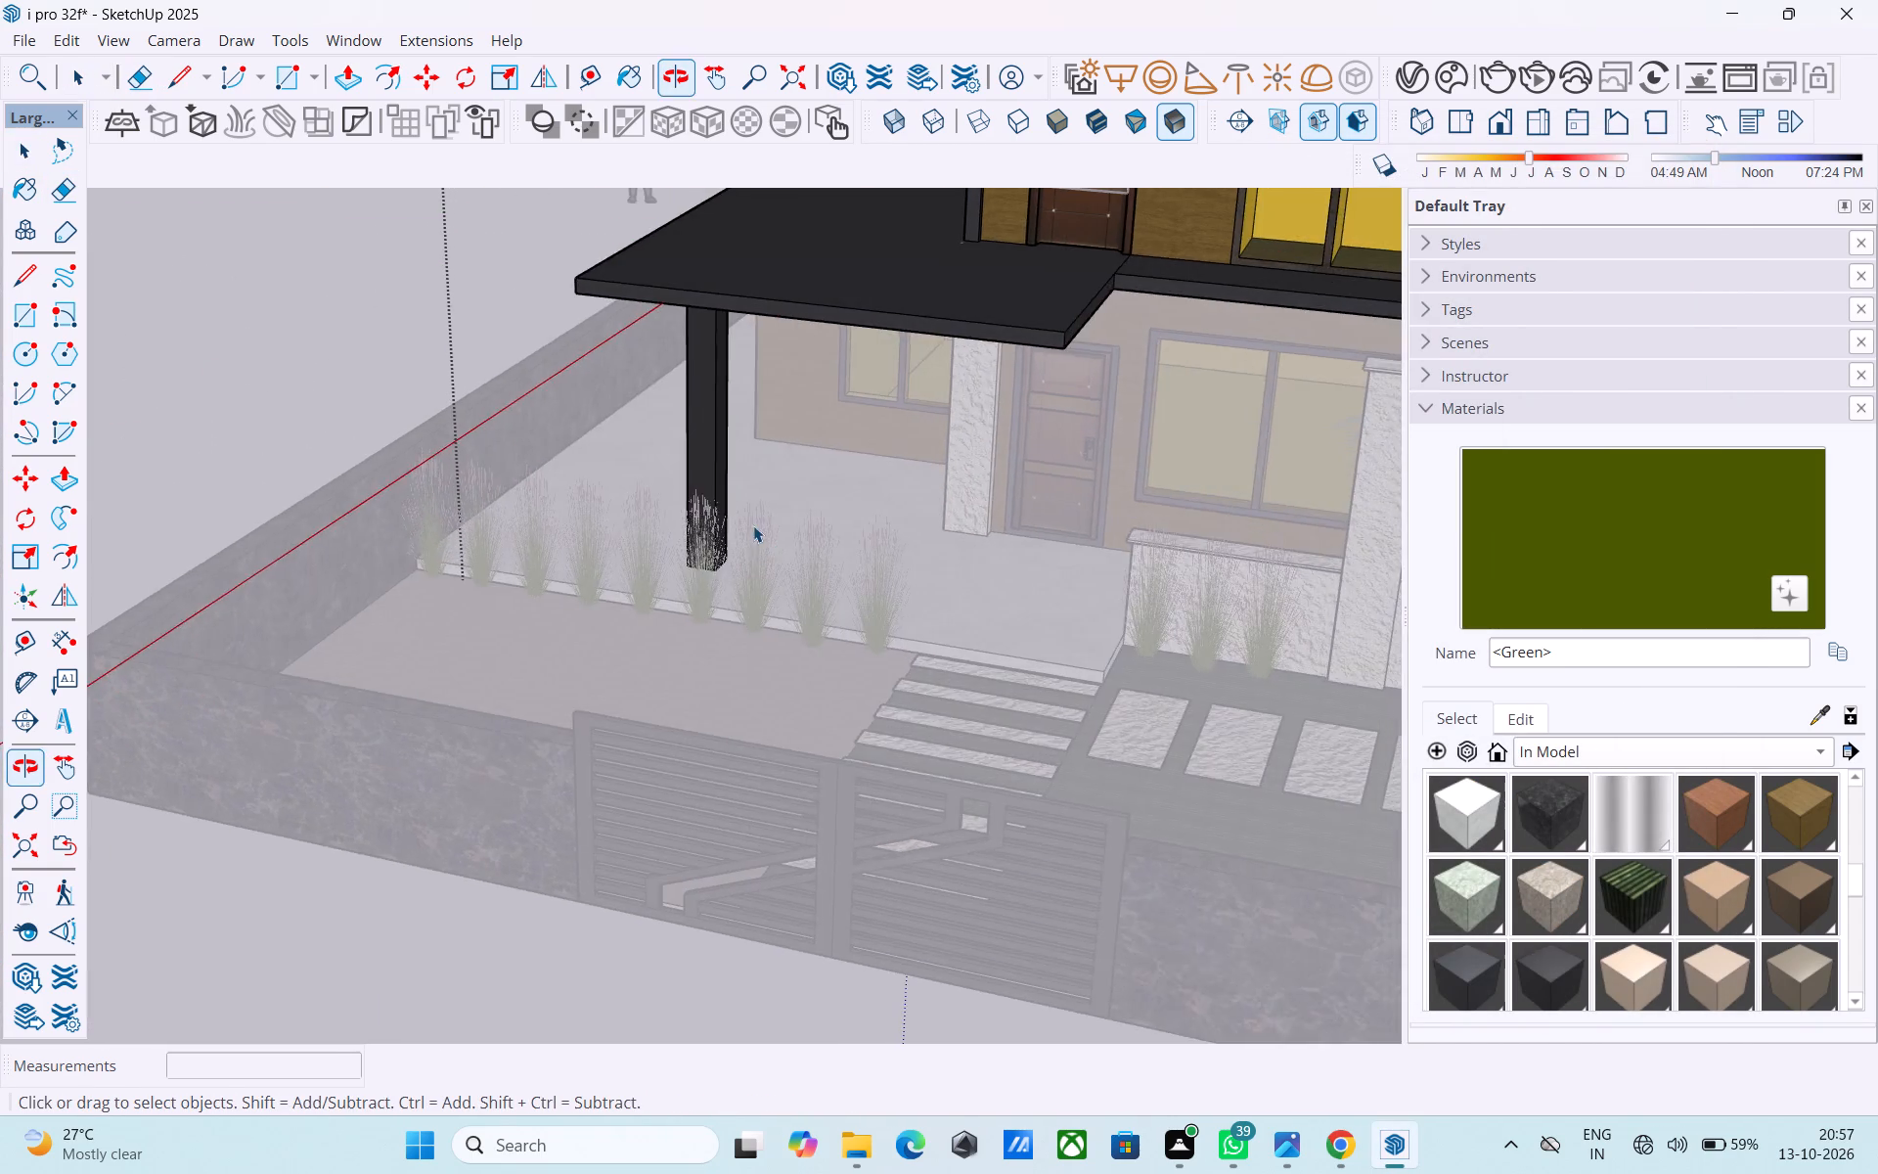
scroll(753, 525, "down", 8)
left_click(536, 389)
Open the upper-floor group for editing and select the porch canopy's underside face.
middle_click_drag(768, 327, 1065, 225)
scroll(776, 325, "up", 4)
middle_click_drag(788, 361, 812, 409)
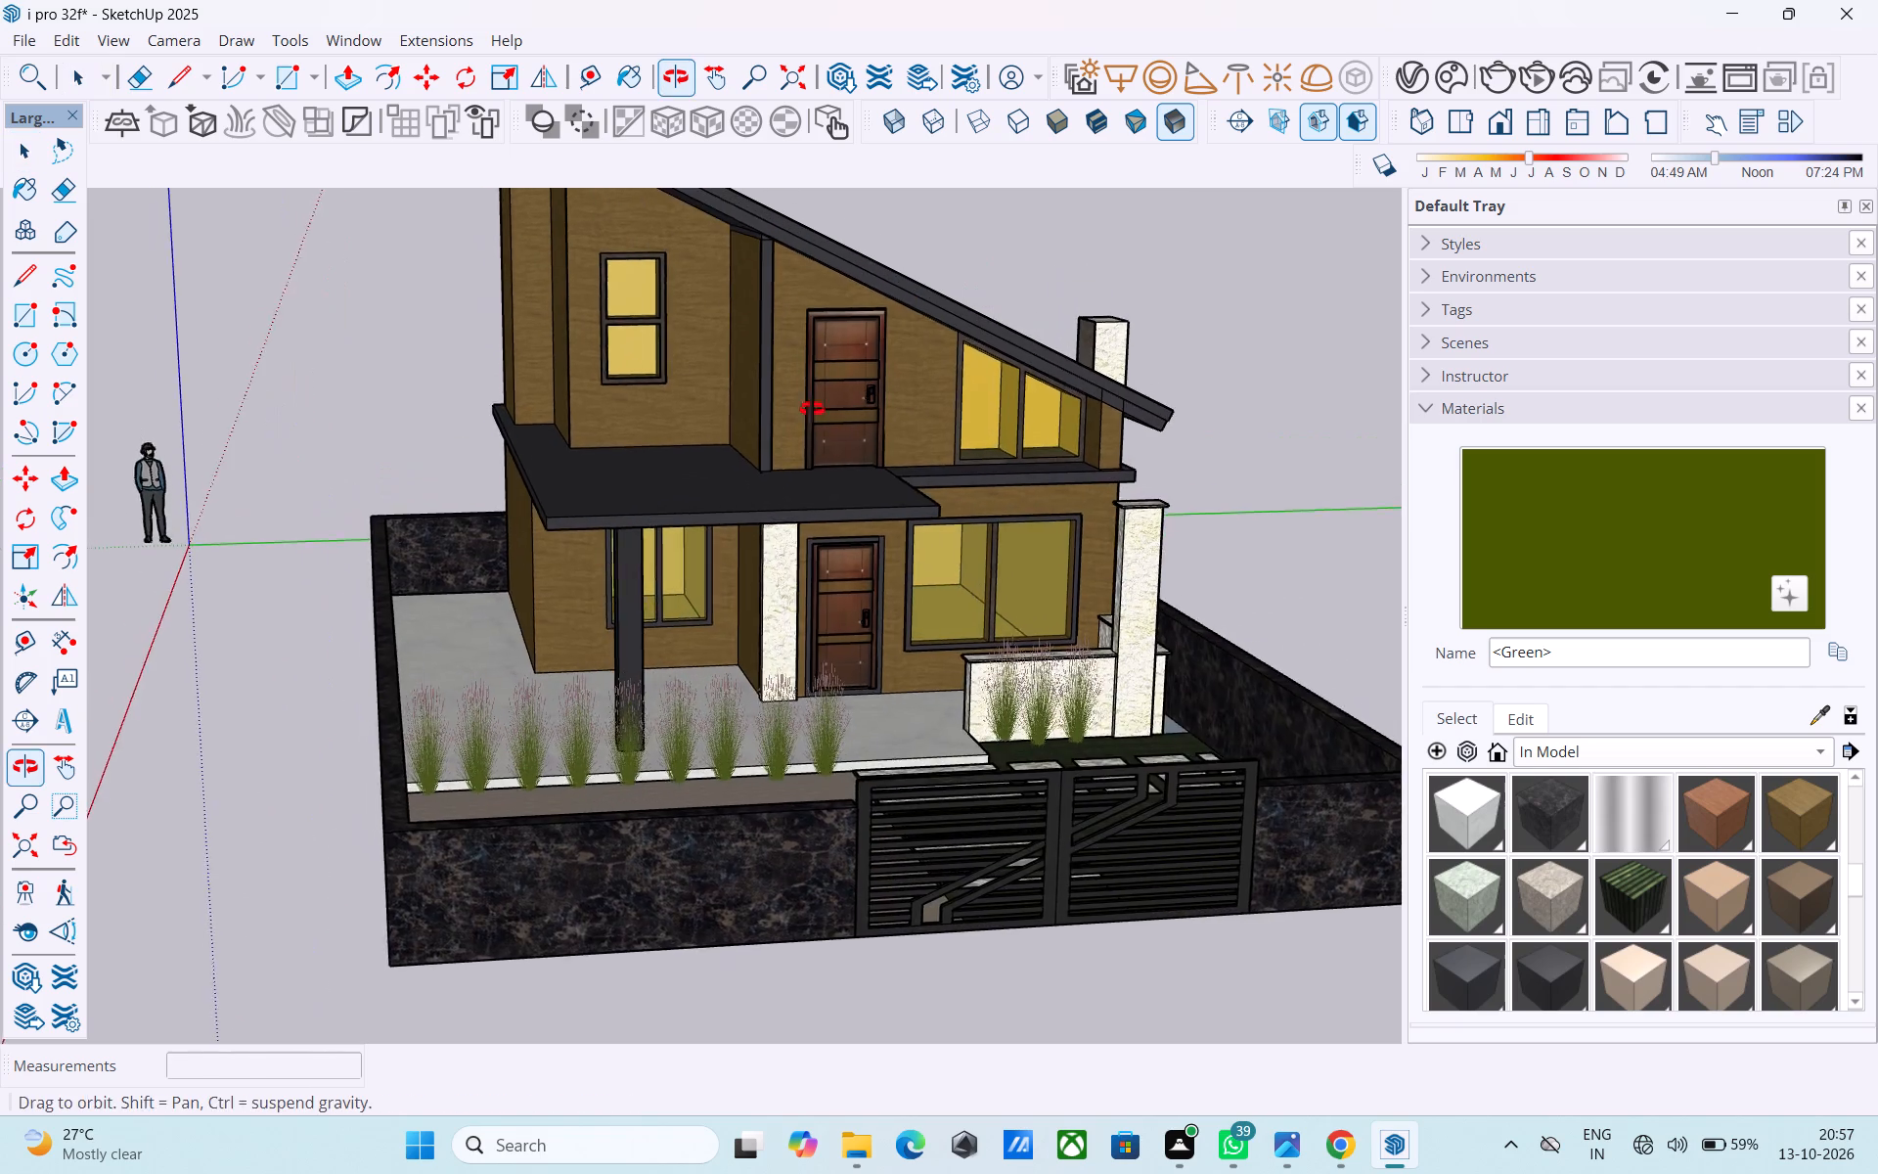
middle_click_drag(812, 409, 812, 411)
scroll(754, 537, "up", 5)
middle_click_drag(705, 534, 785, 651)
scroll(719, 627, "up", 5)
middle_click_drag(702, 633, 702, 611)
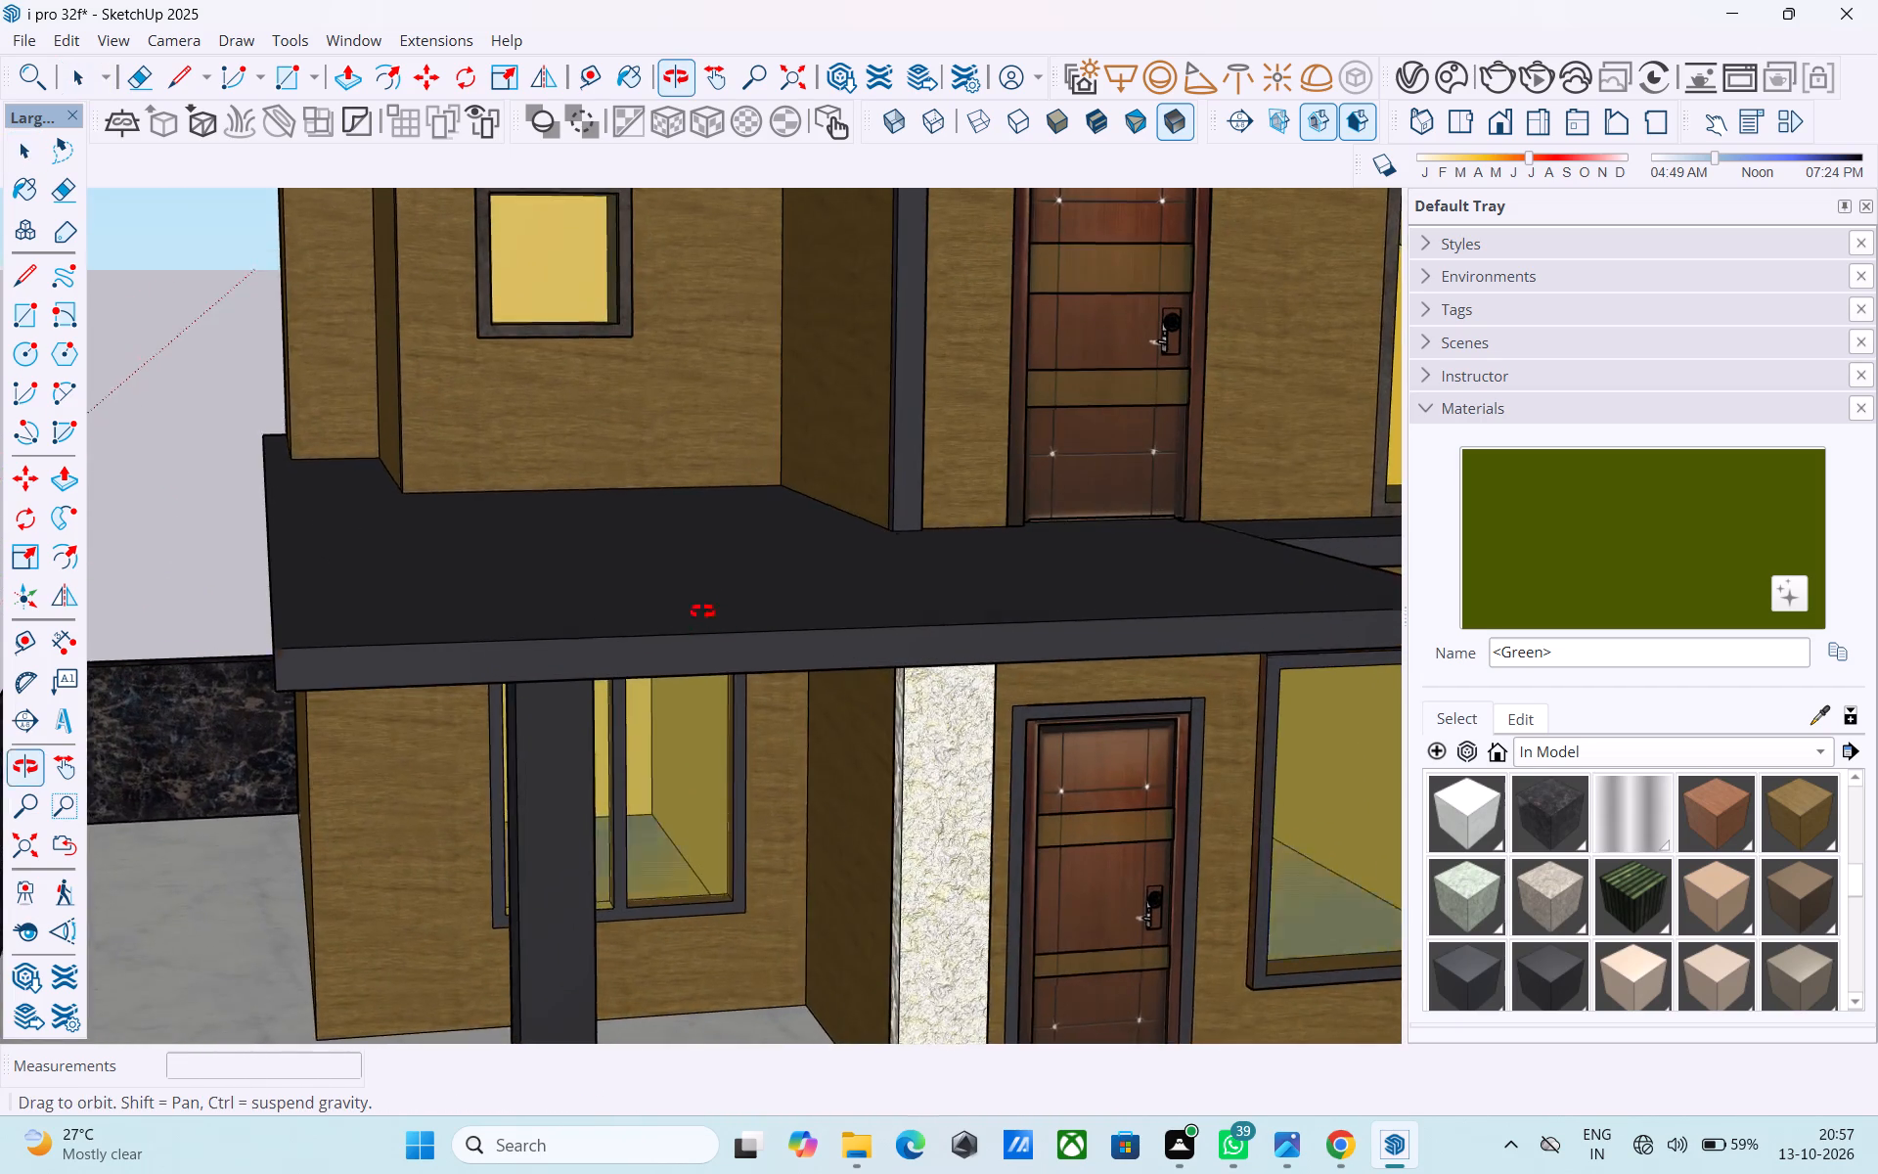
middle_click_drag(702, 611, 676, 477)
scroll(676, 477, "up", 3)
middle_click_drag(670, 478, 513, 453)
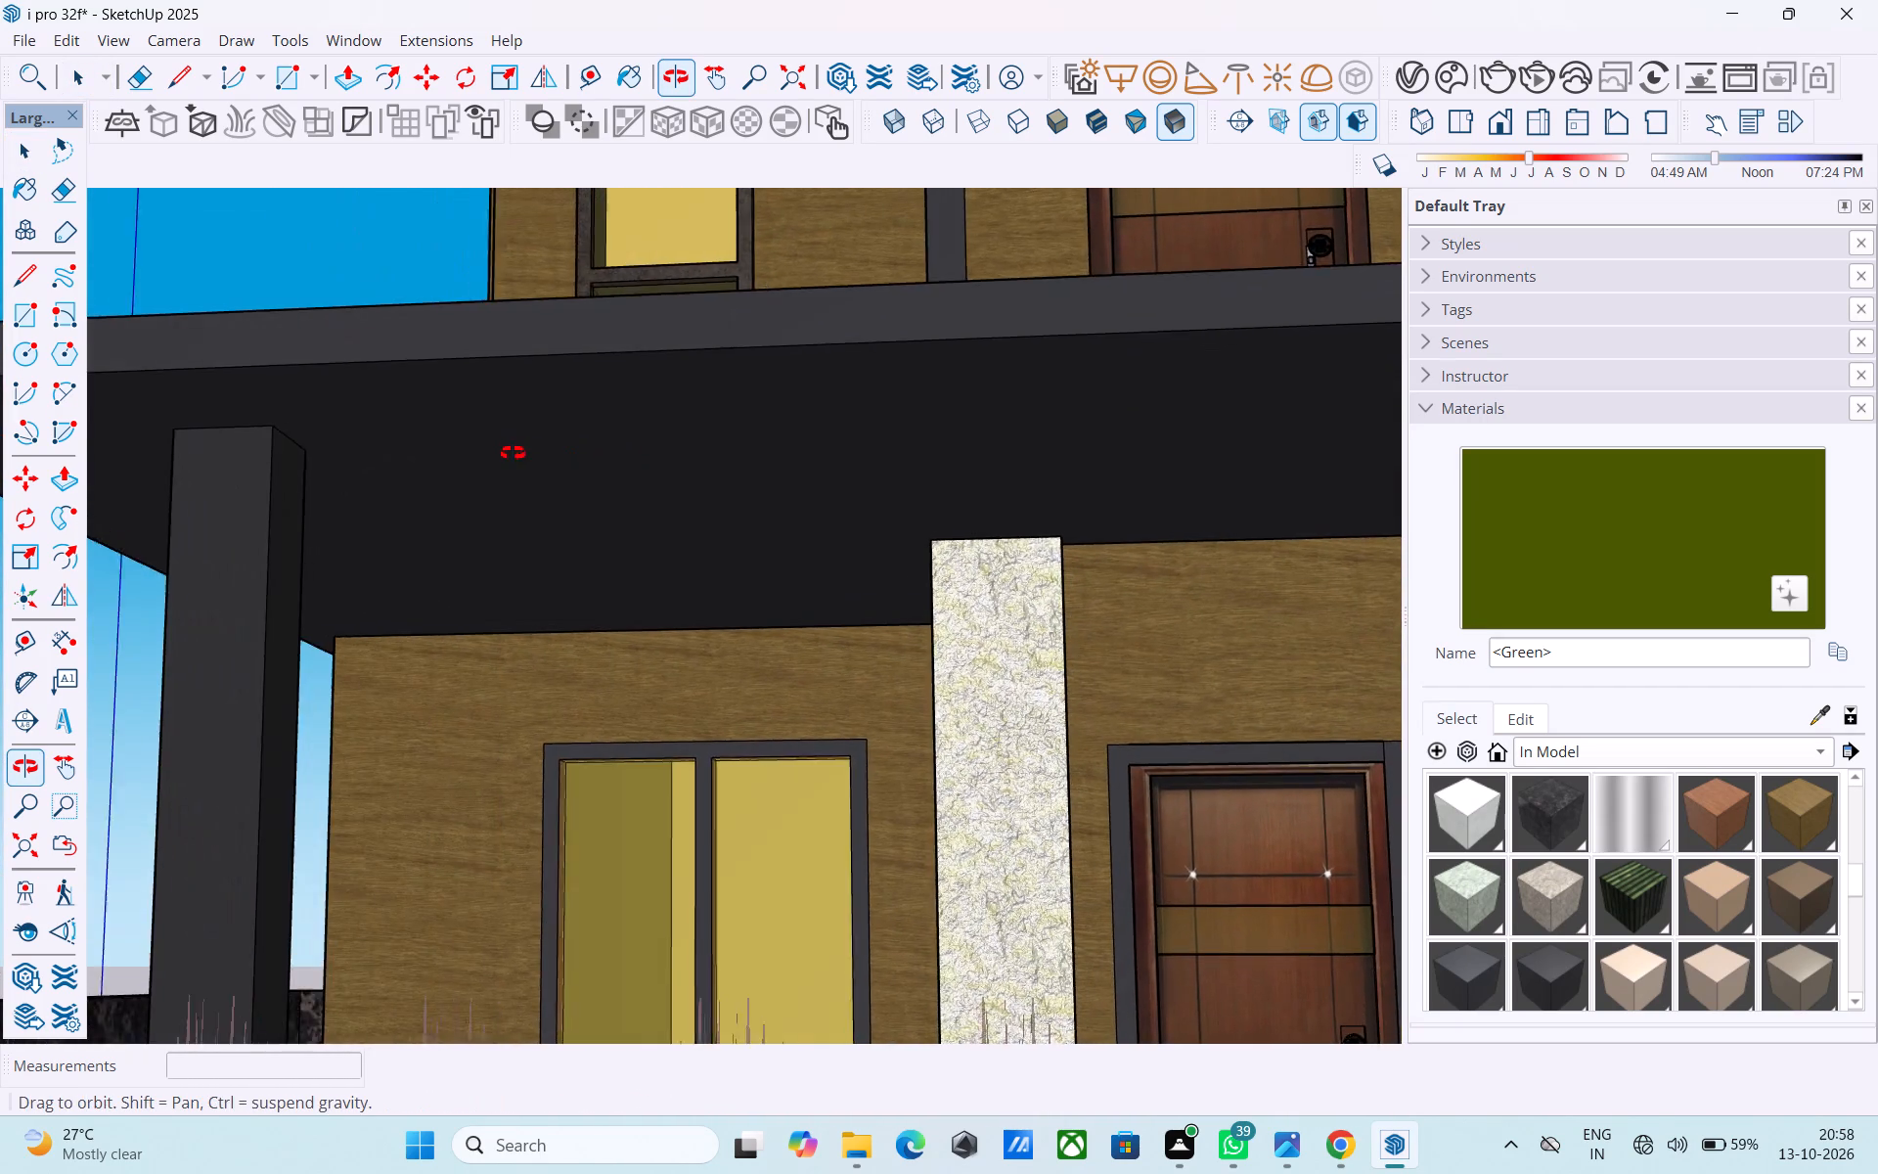
middle_click_drag(513, 453, 534, 409)
double_click(532, 409)
scroll(530, 409, "up", 5)
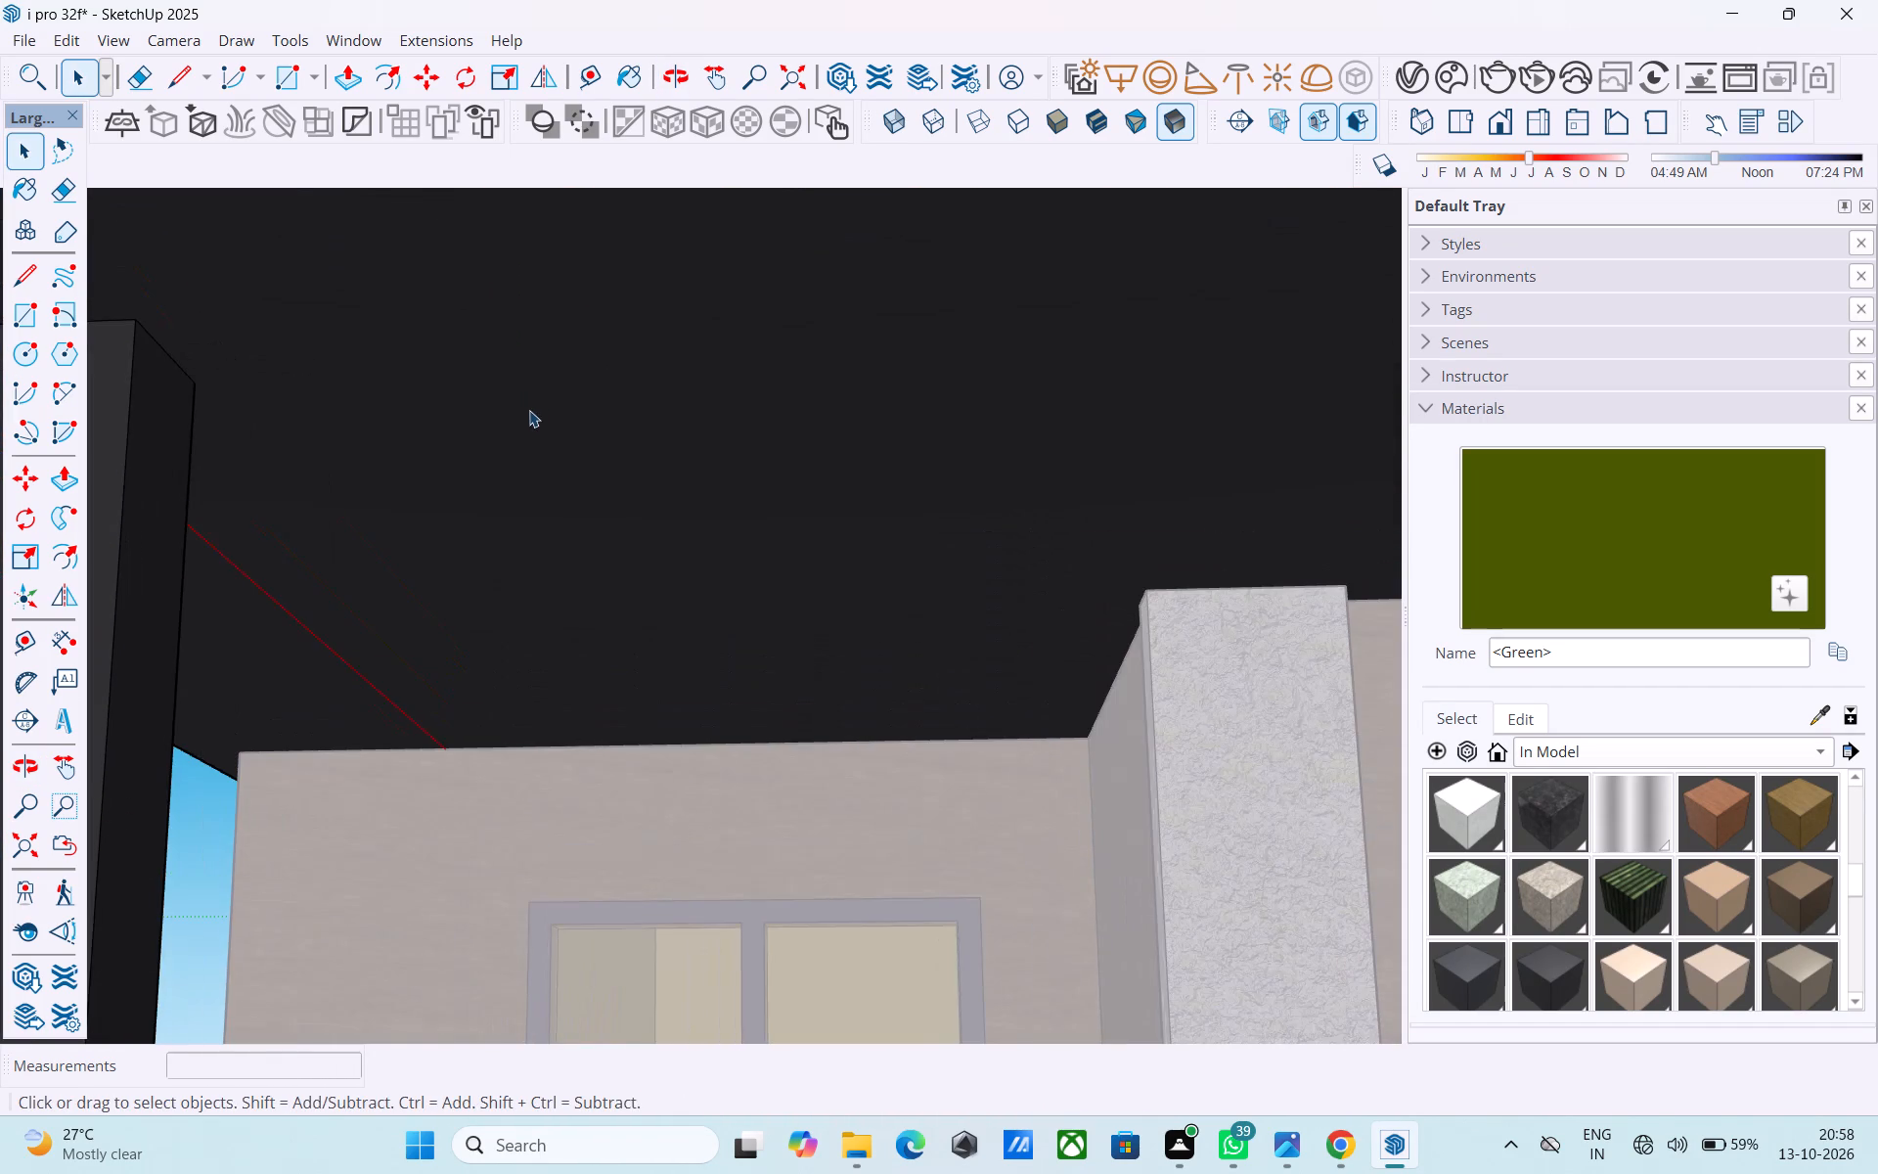
left_click(531, 410)
middle_click_drag(553, 417, 570, 404)
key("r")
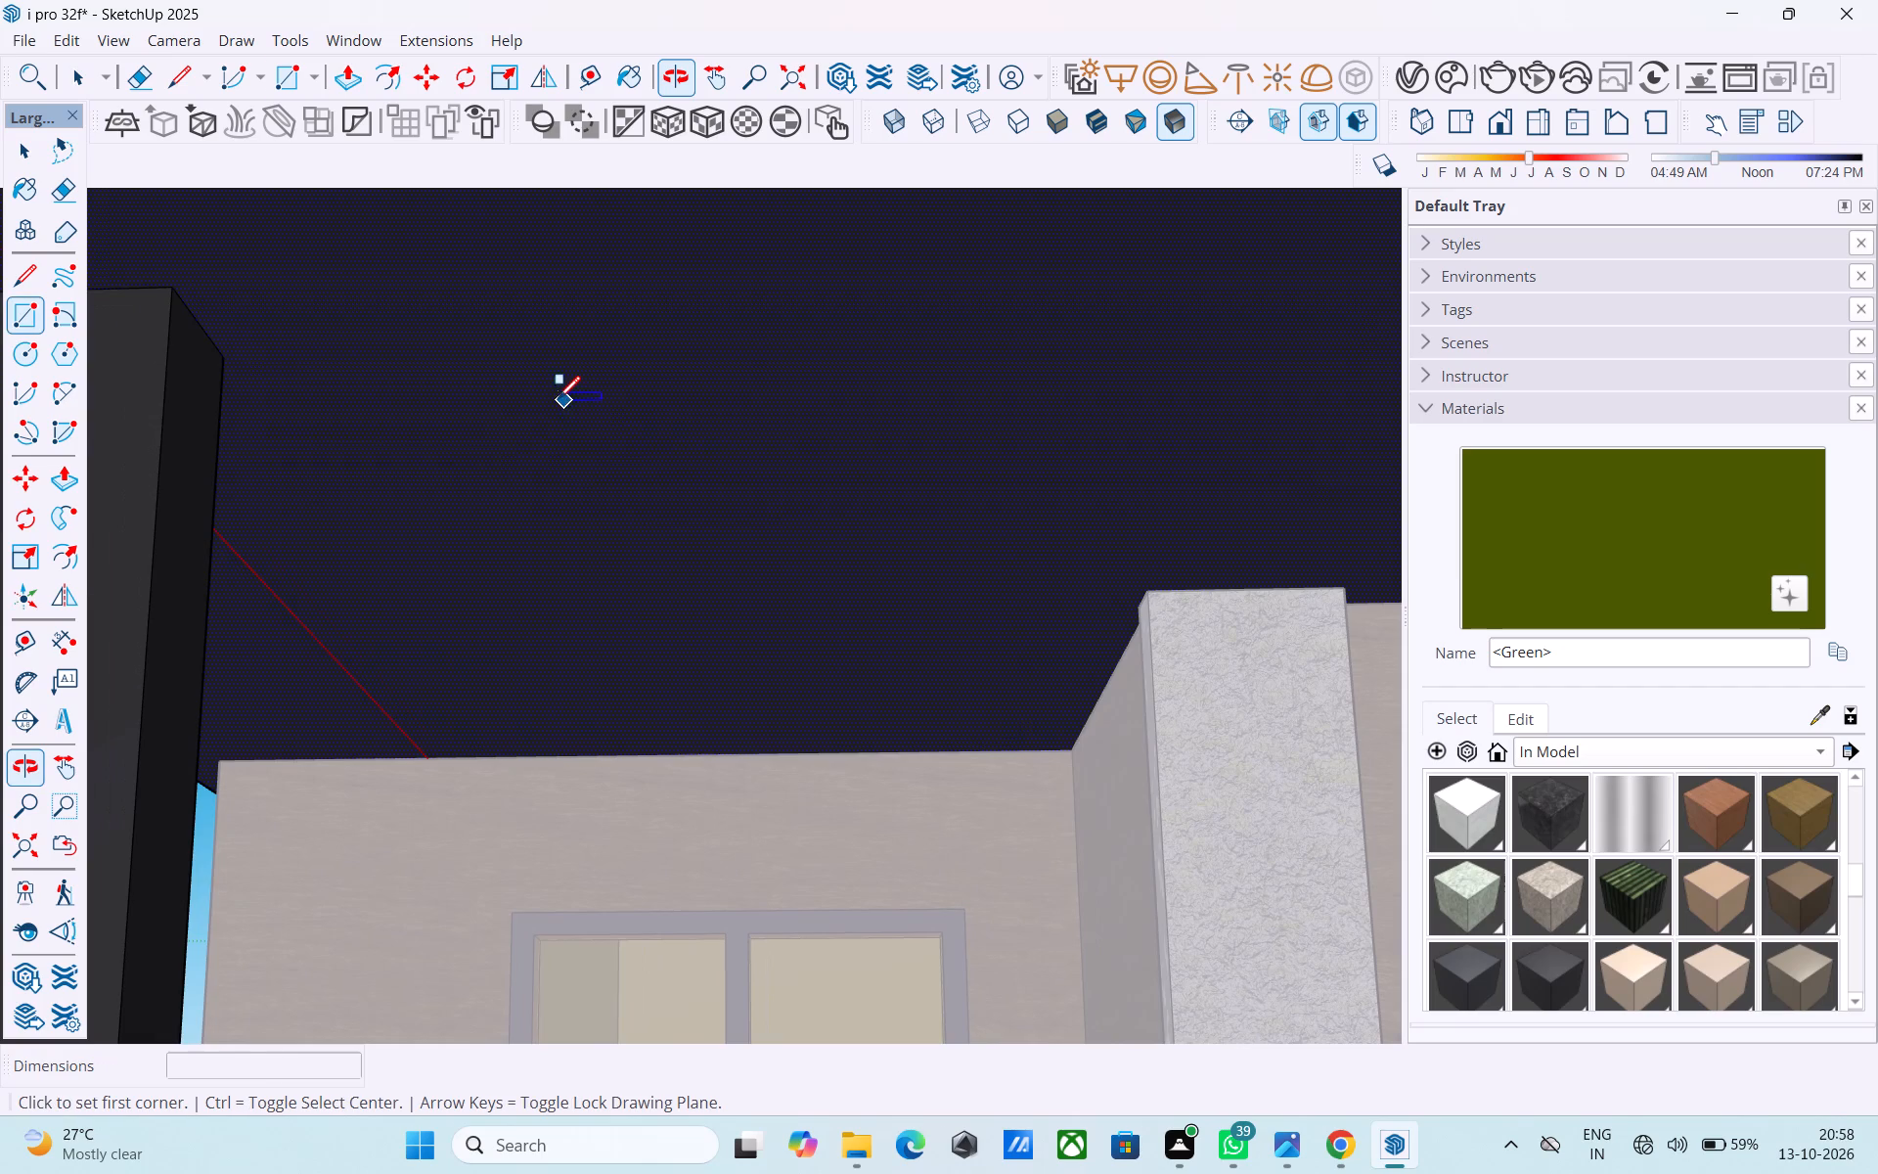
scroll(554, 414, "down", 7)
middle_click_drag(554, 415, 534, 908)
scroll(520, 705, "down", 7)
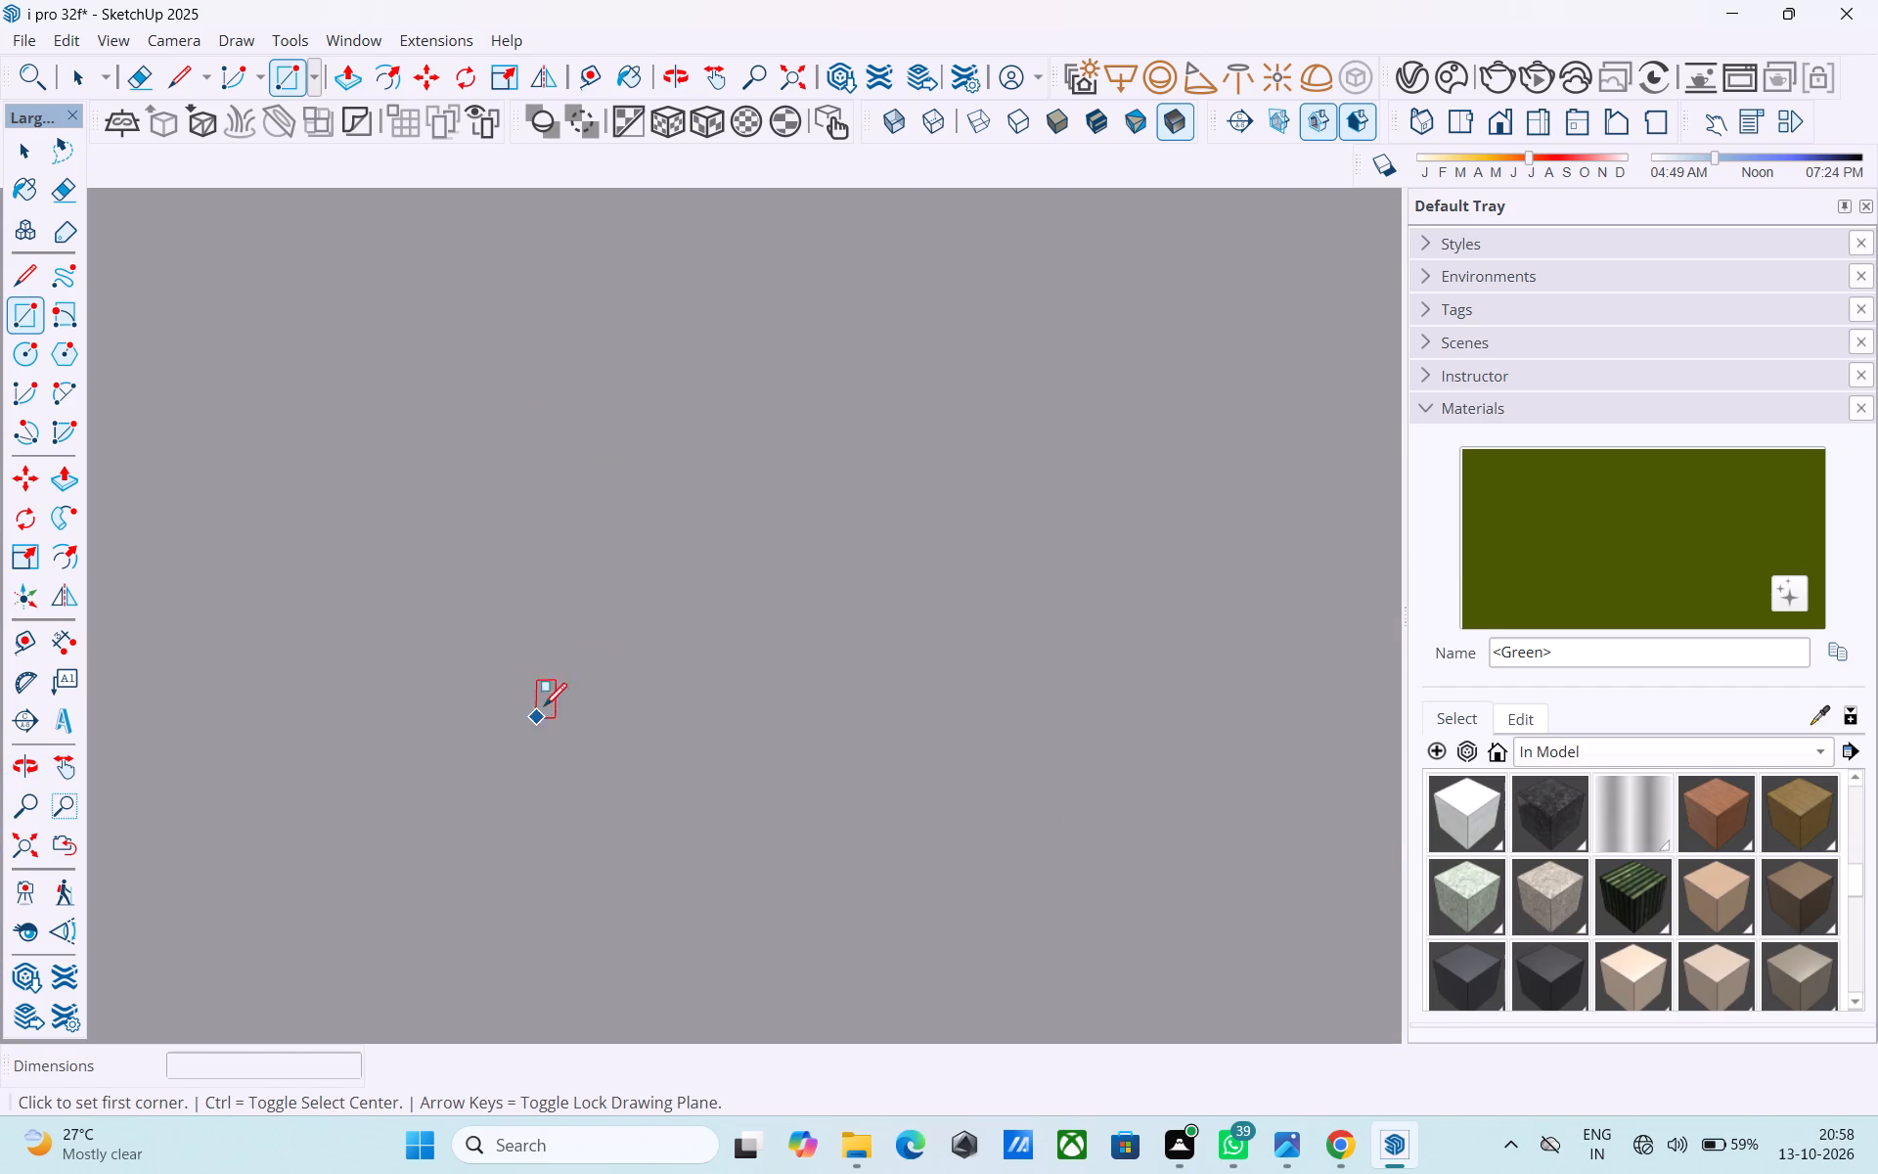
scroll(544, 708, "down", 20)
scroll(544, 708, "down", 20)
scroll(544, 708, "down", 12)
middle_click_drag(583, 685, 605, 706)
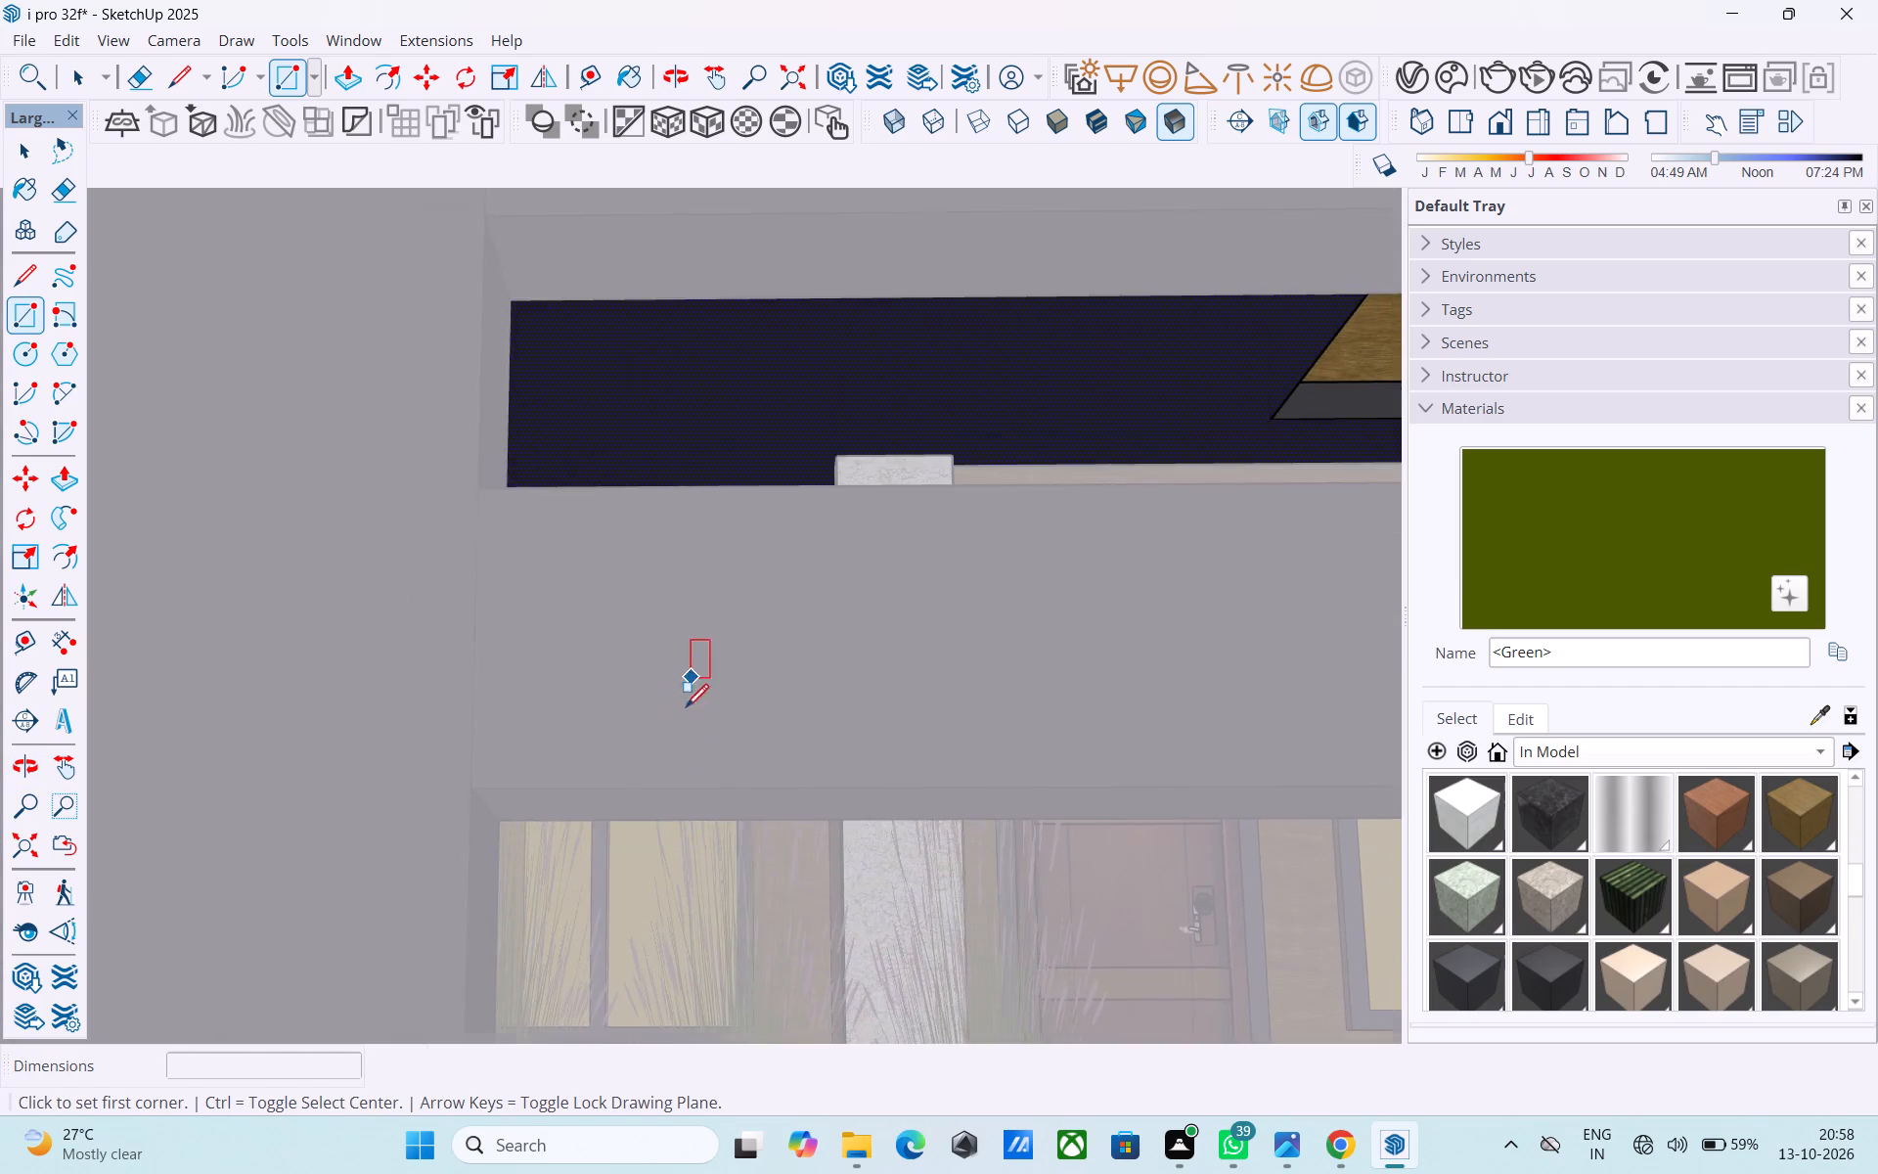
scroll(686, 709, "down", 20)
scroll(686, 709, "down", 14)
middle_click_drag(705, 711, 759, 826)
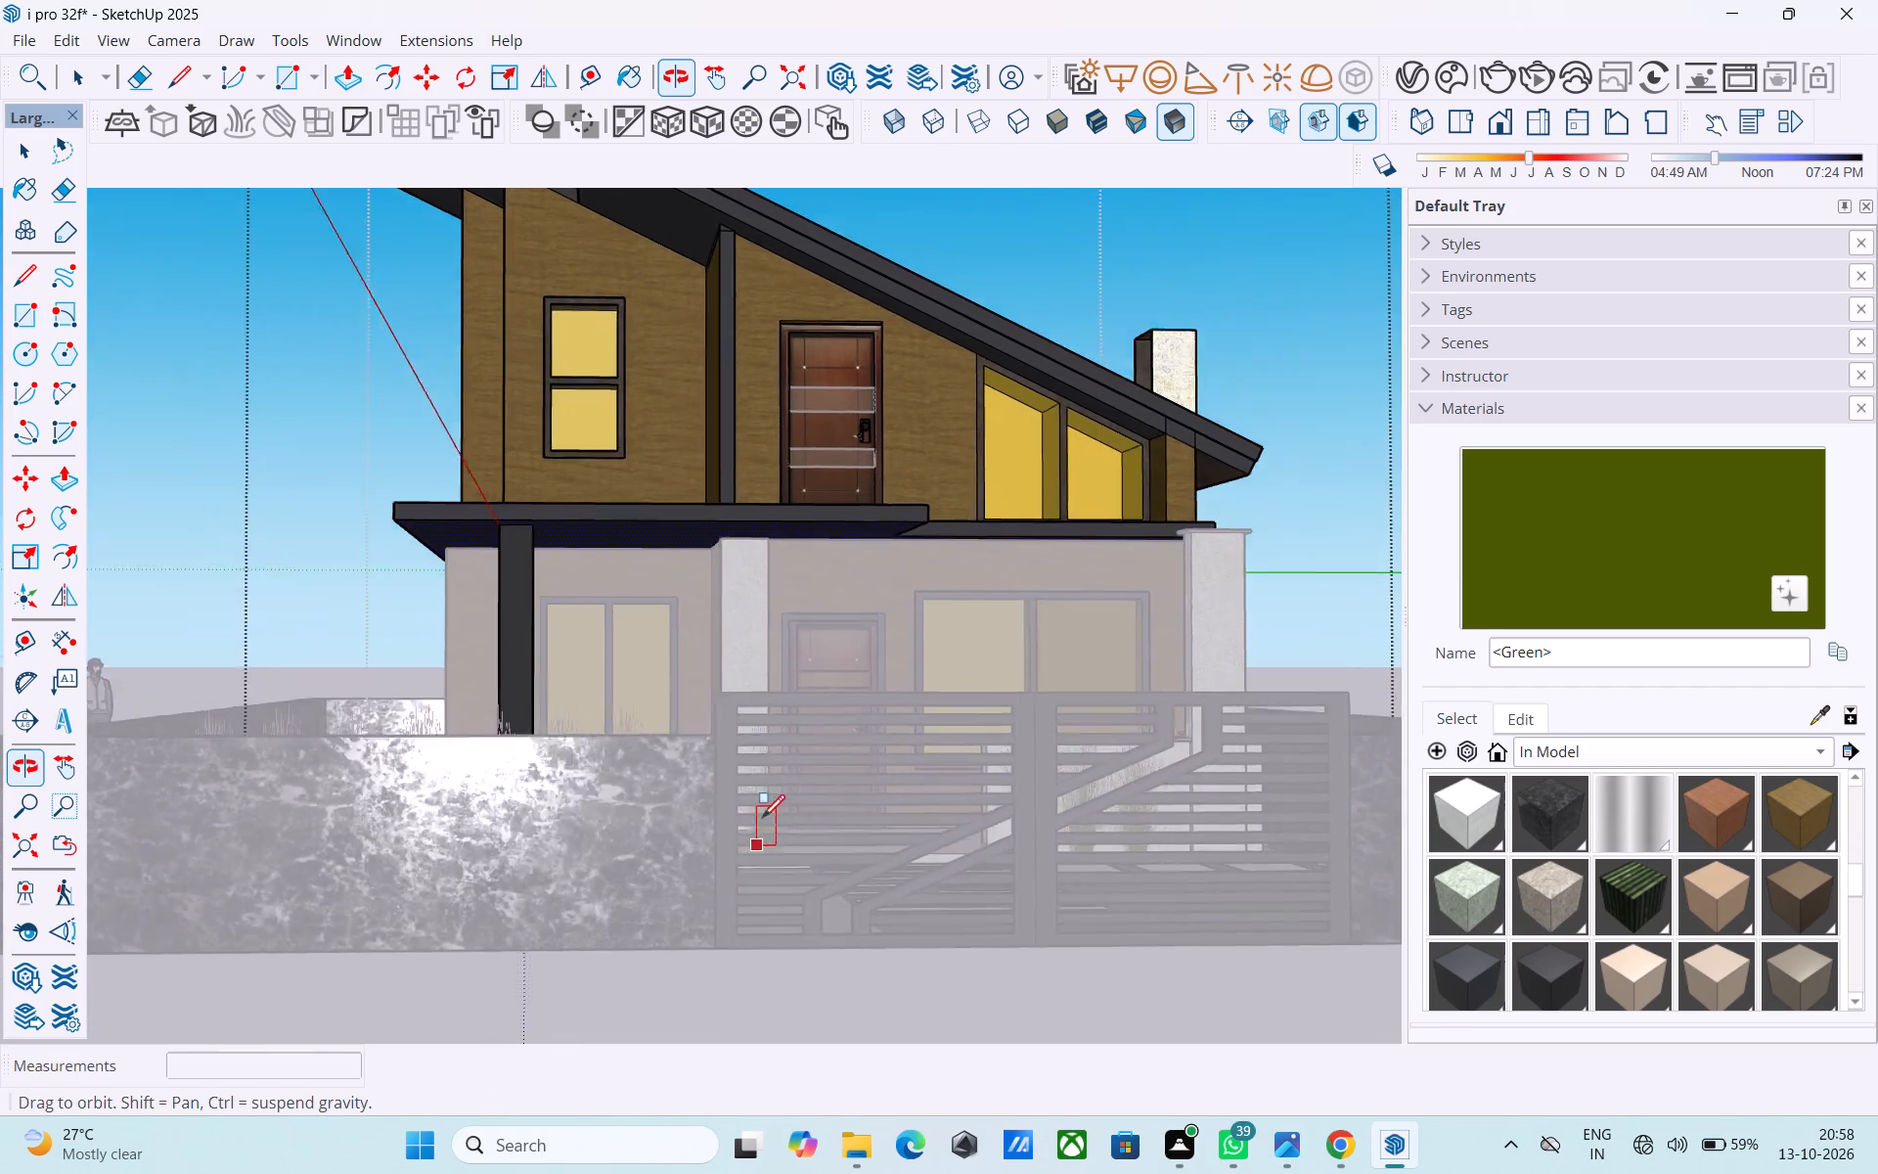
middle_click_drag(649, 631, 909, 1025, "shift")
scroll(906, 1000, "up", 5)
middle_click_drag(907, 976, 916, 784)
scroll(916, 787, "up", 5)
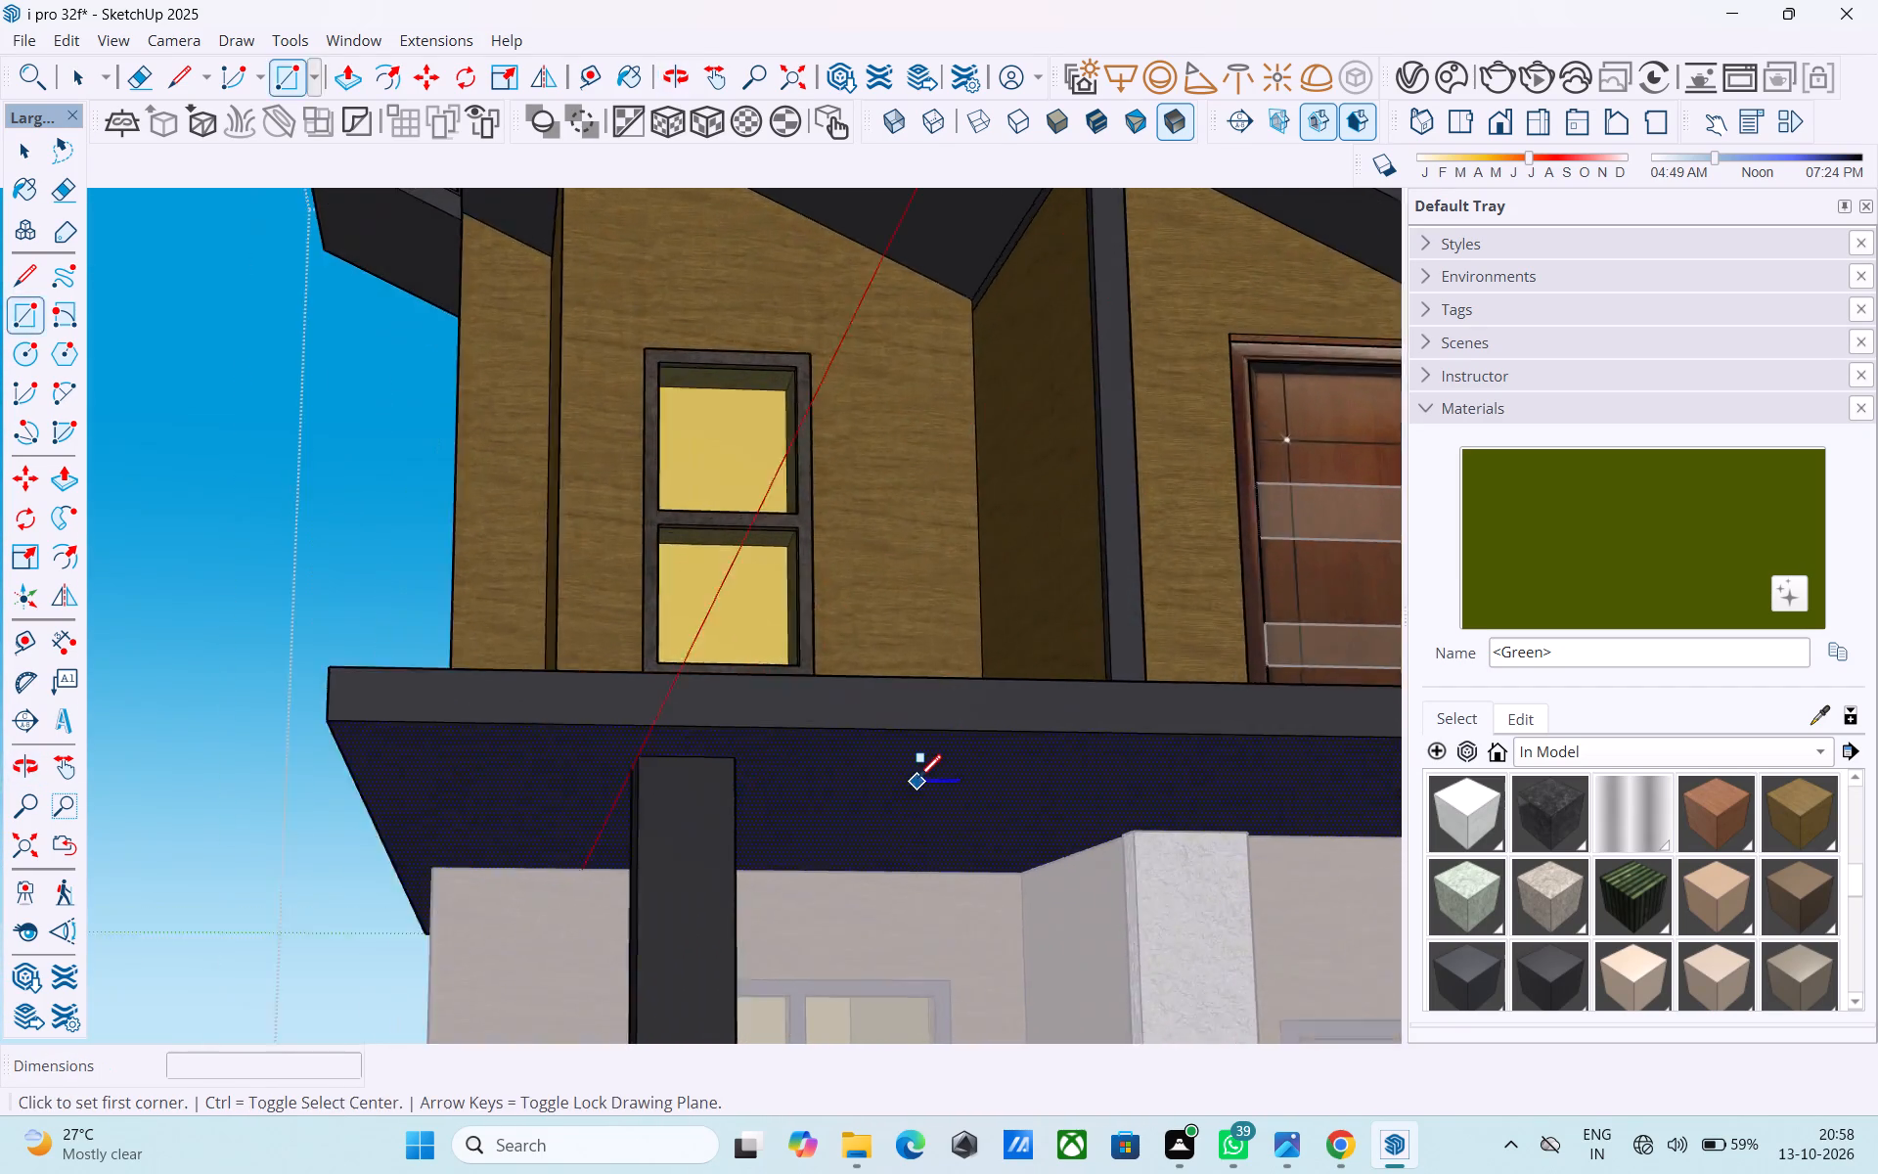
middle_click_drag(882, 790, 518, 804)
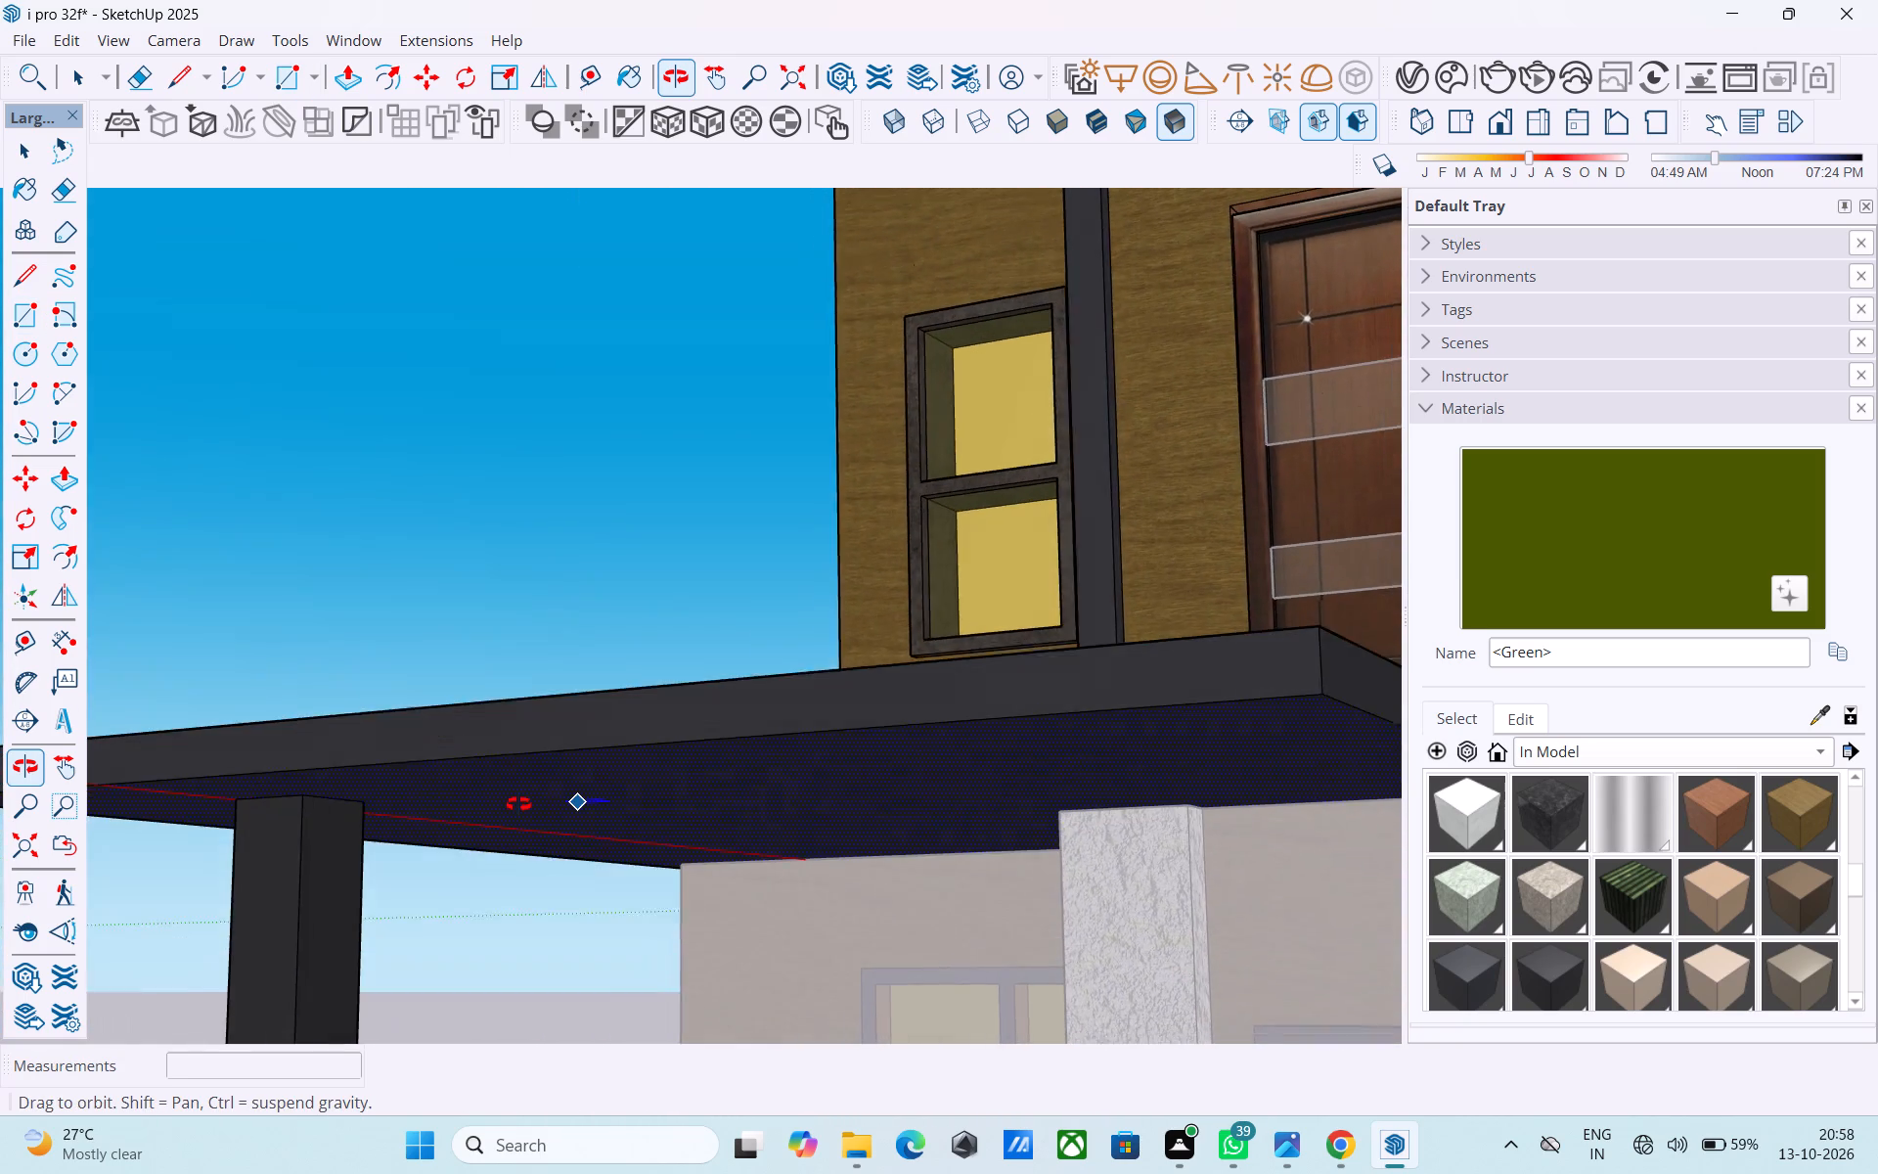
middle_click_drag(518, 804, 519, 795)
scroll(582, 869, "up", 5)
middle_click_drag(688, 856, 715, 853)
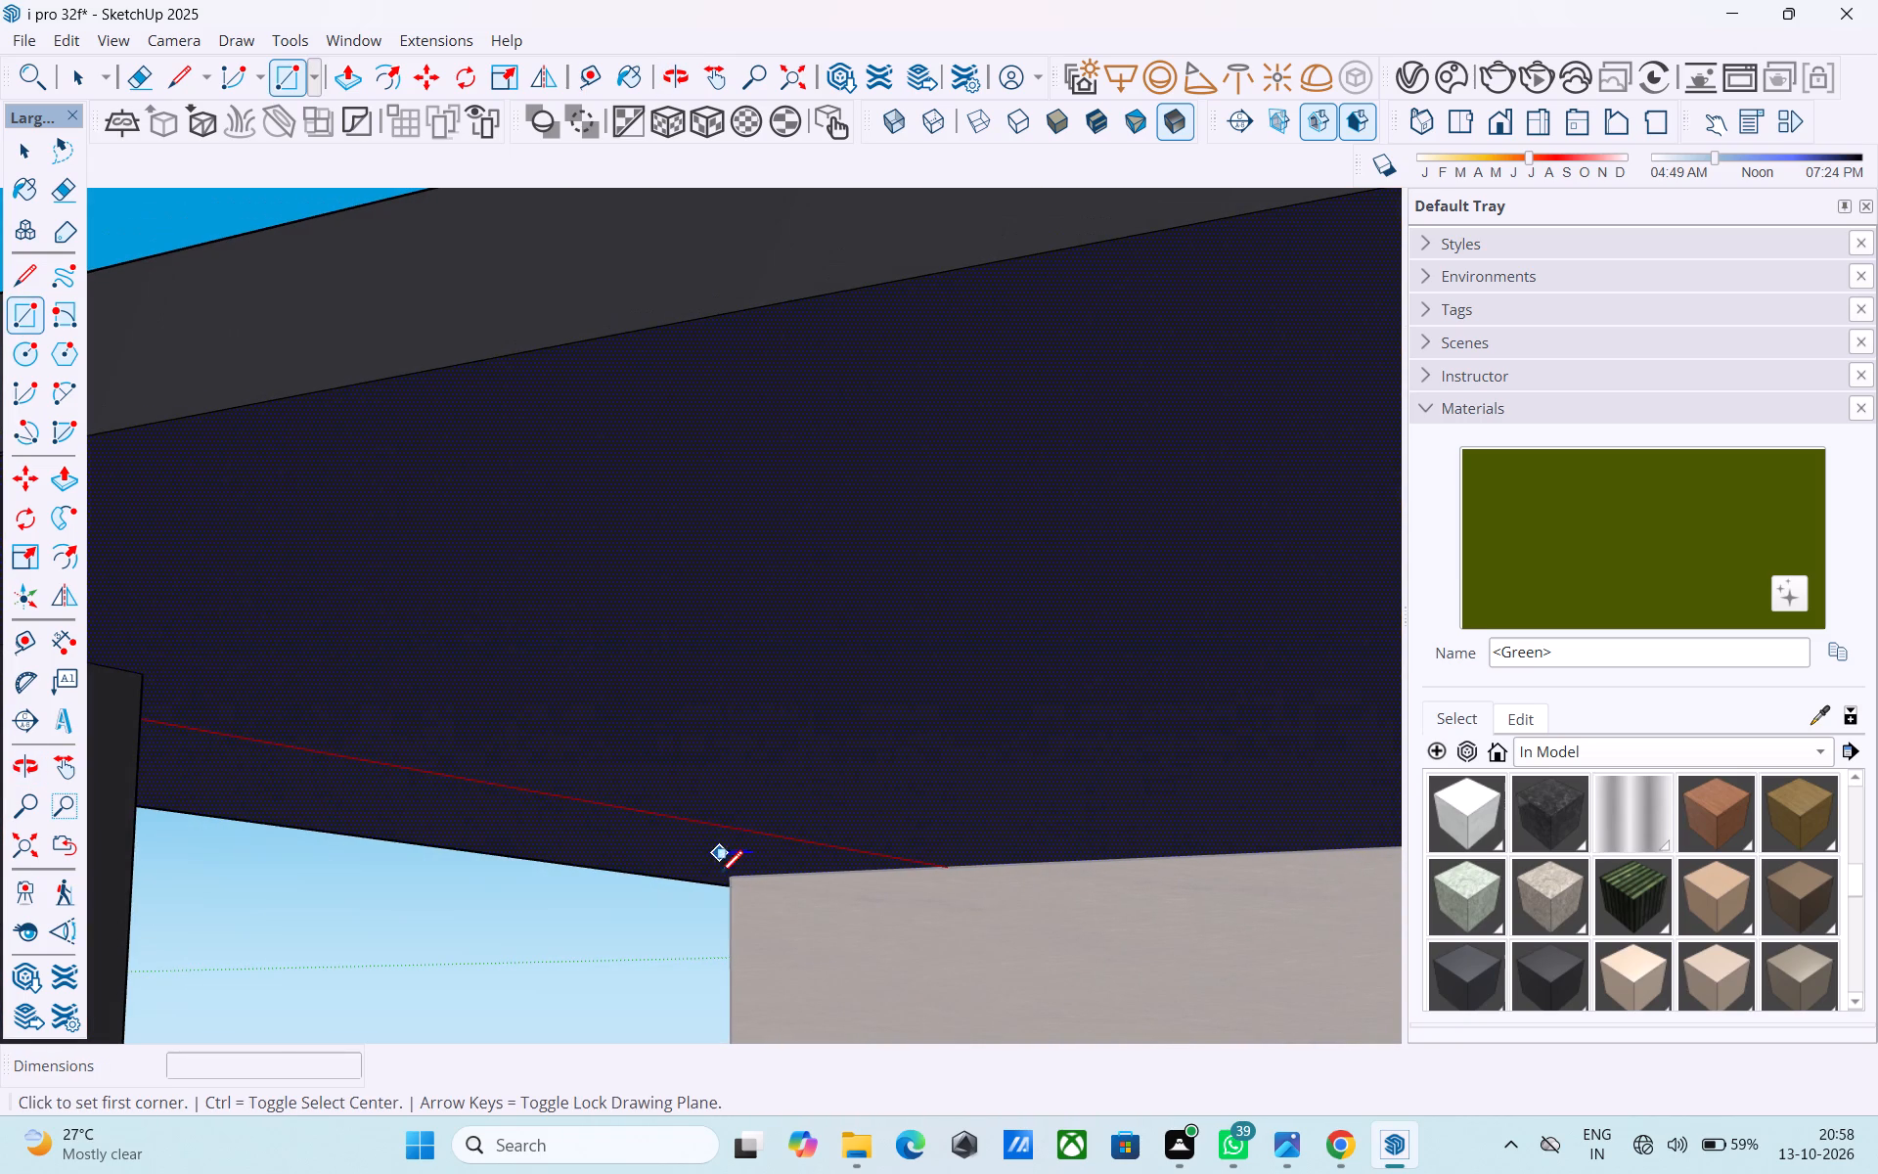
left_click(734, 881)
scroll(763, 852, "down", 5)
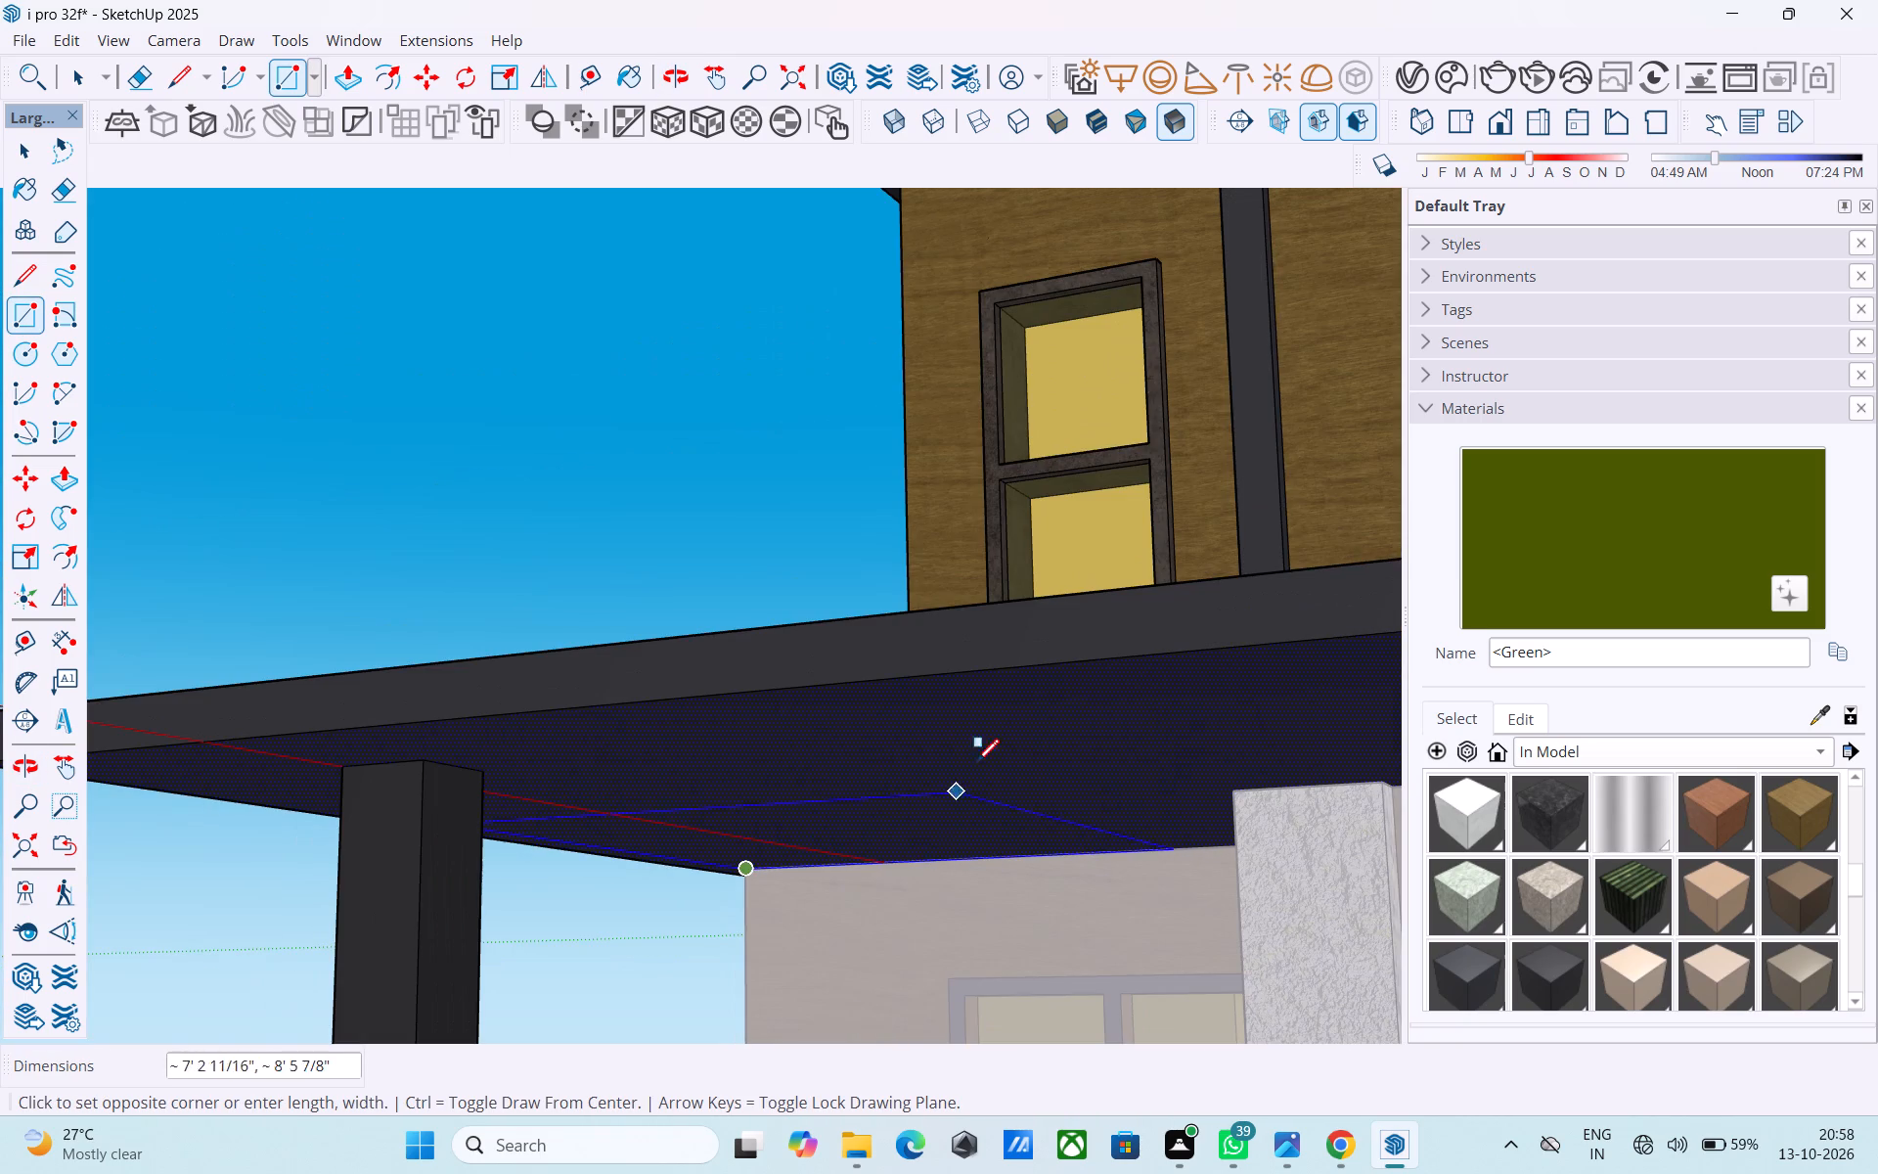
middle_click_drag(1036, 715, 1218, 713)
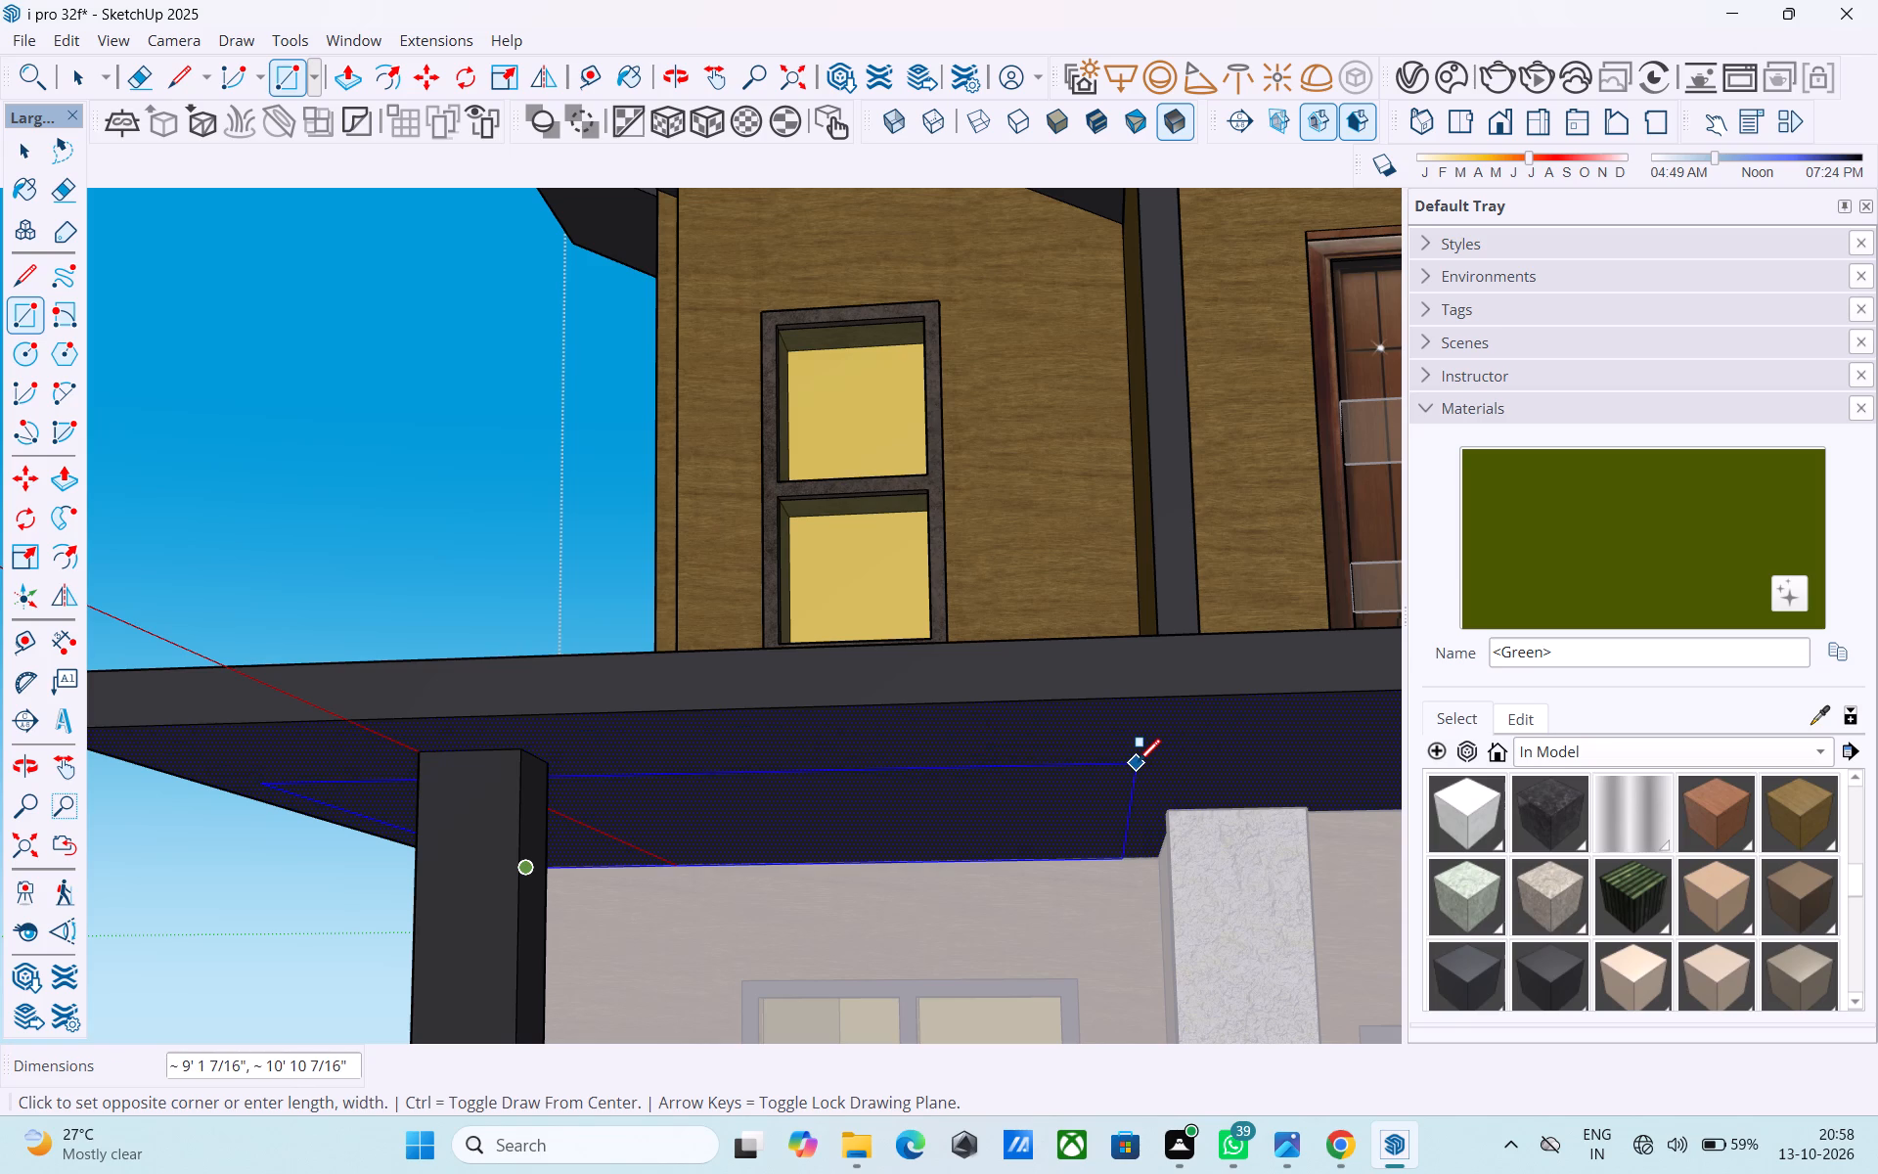
Draw a rectangle about 9' 6" by 5' 5" on the canopy's underside, from the dark pillar's corner towards the recessed wall.
key("r")
left_click(546, 773)
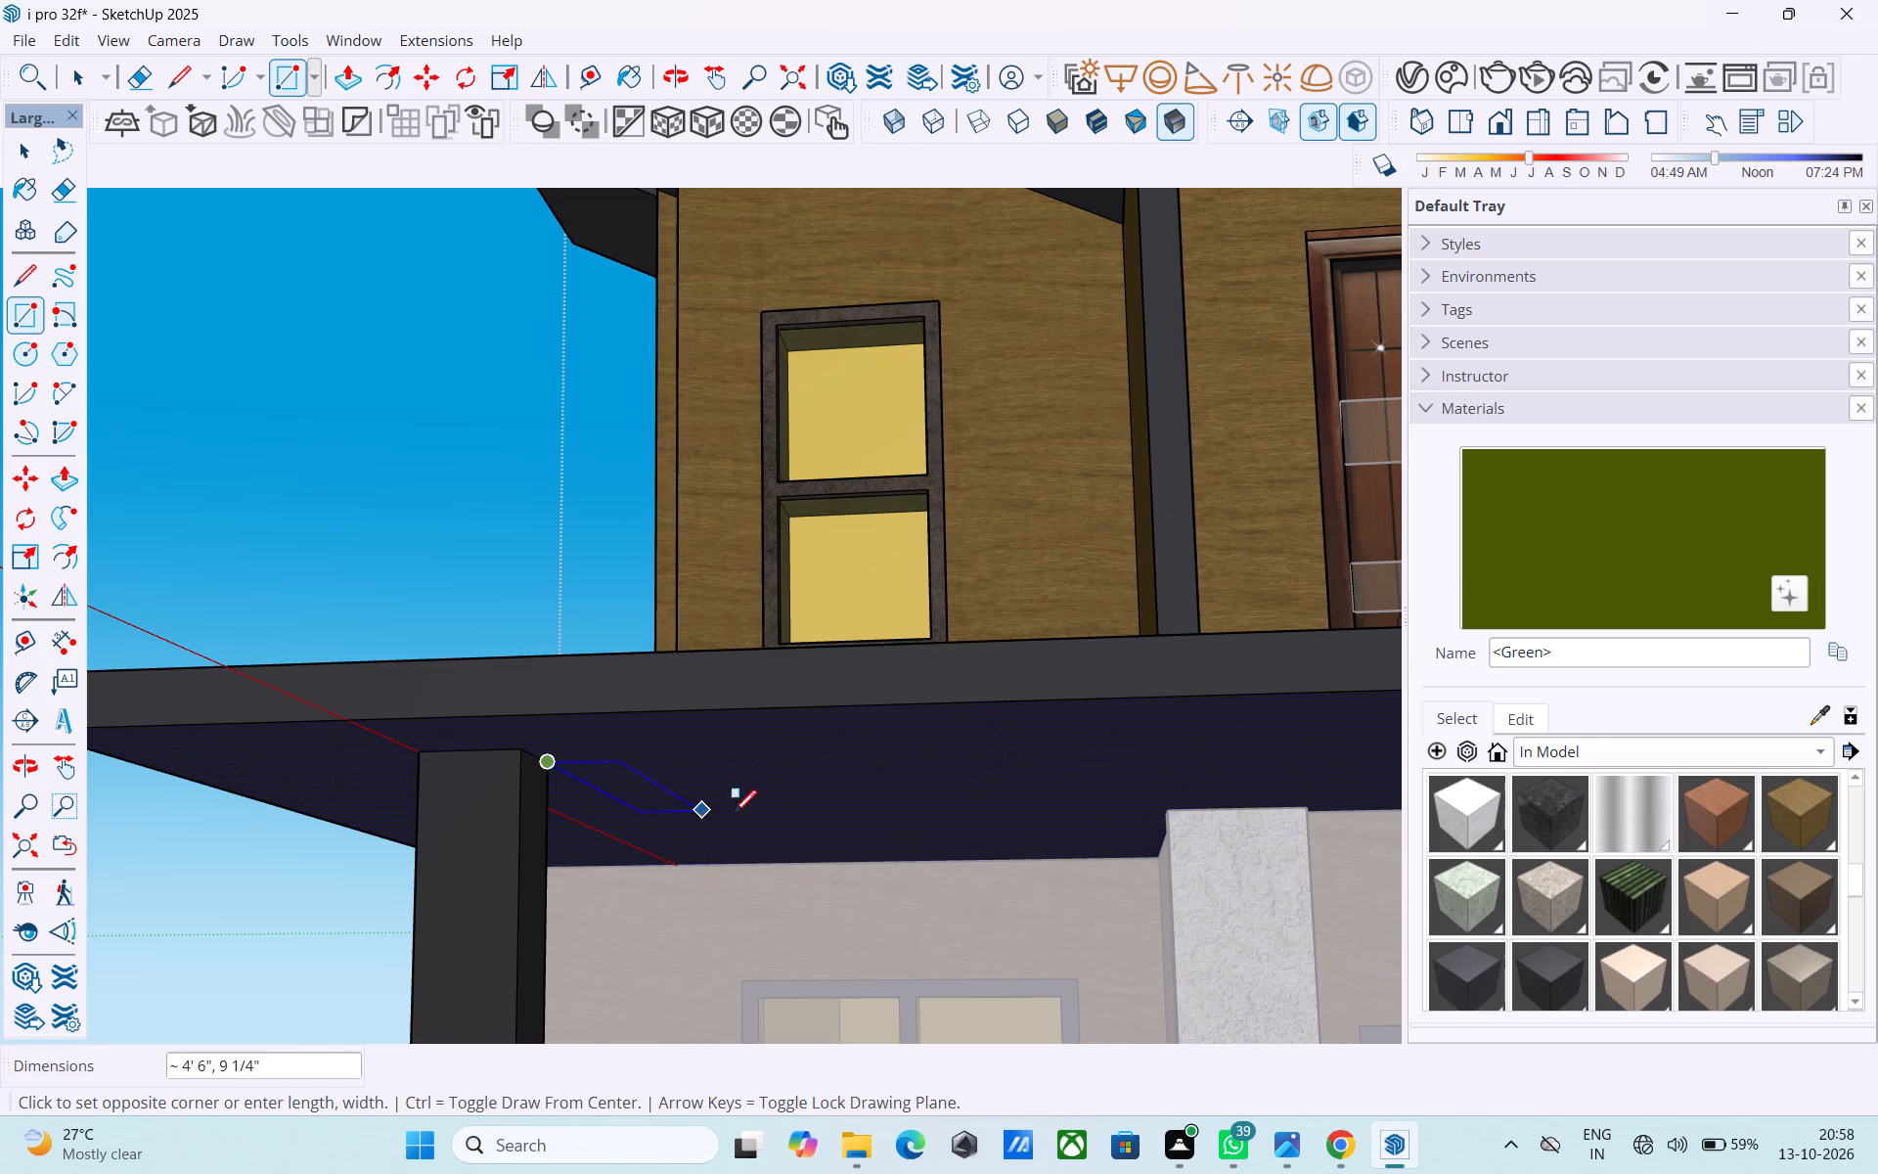
middle_click_drag(858, 834, 939, 823)
scroll(1006, 835, "up", 3)
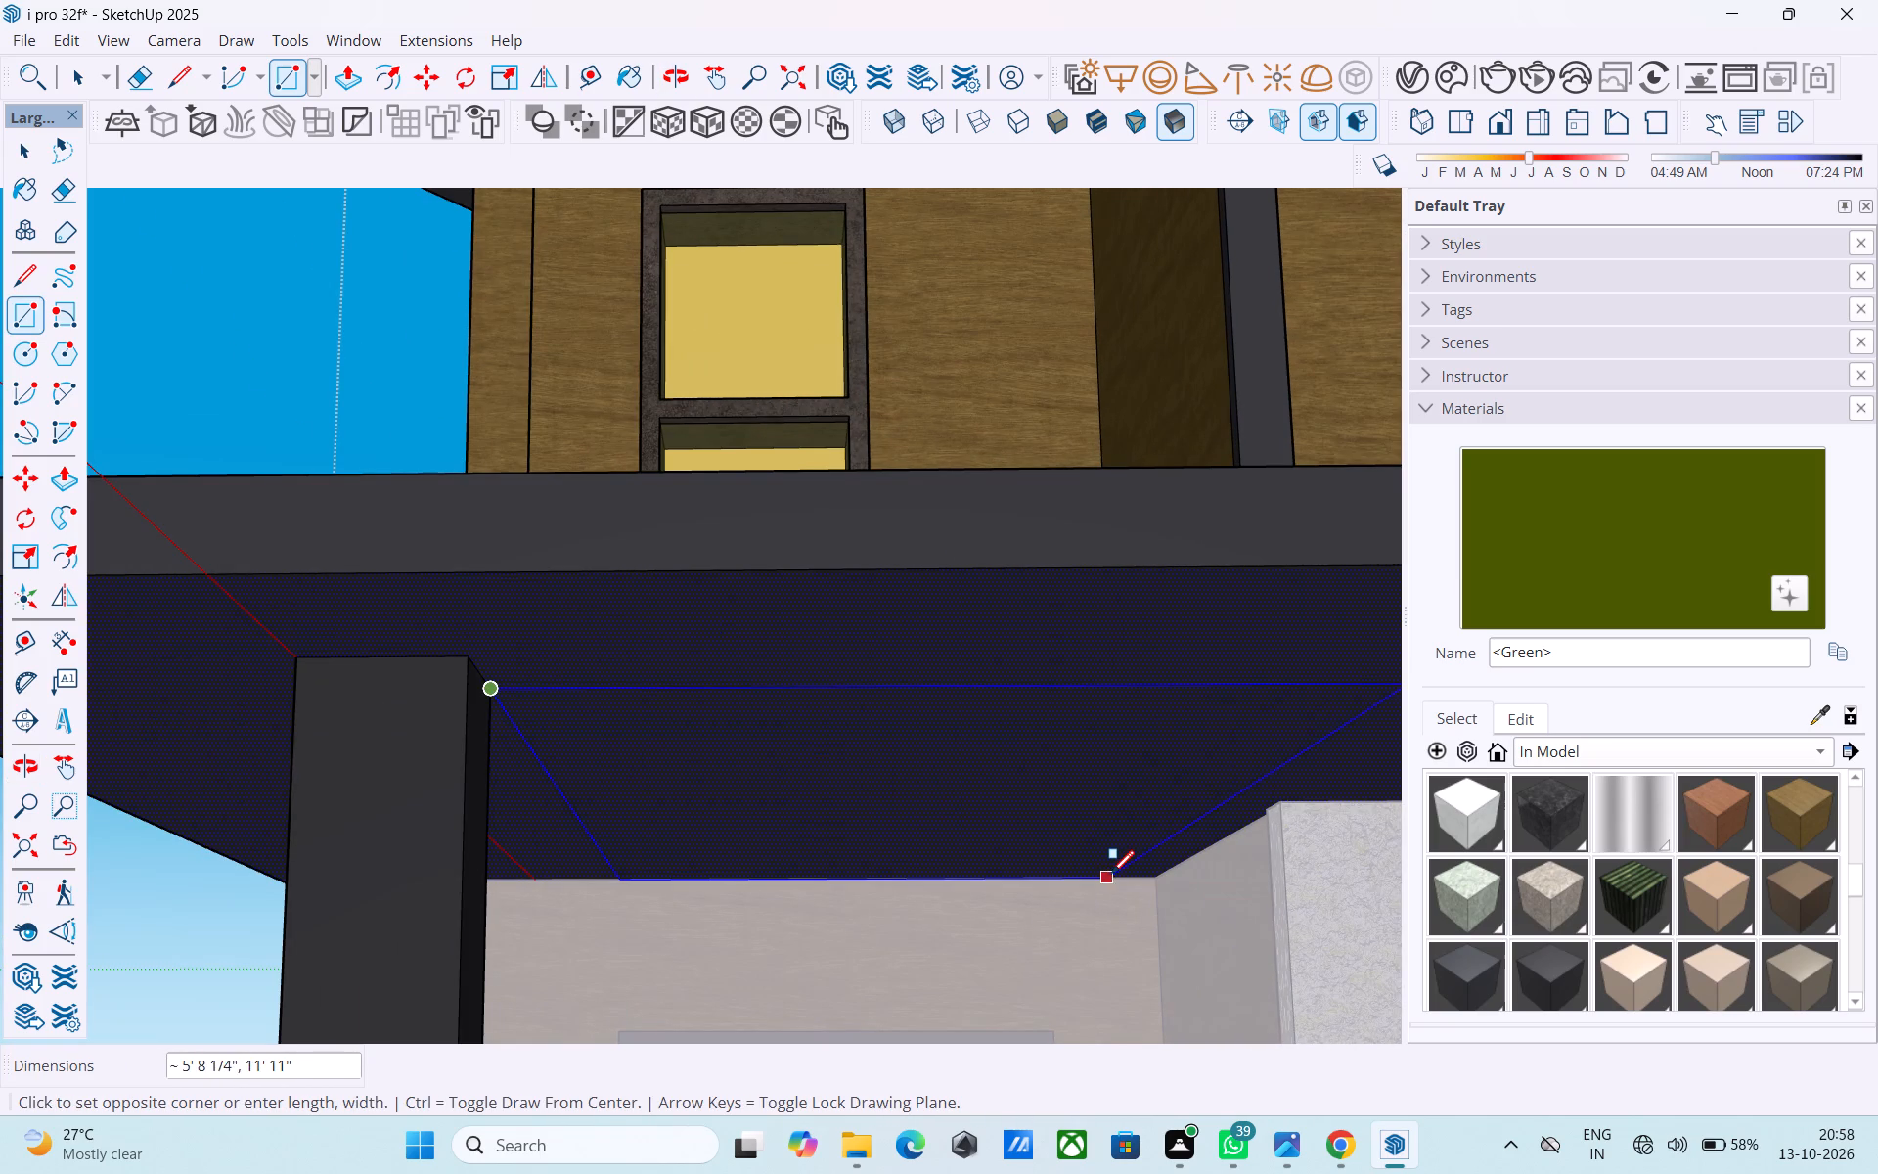
scroll(1147, 868, "up", 1)
middle_click(1147, 868)
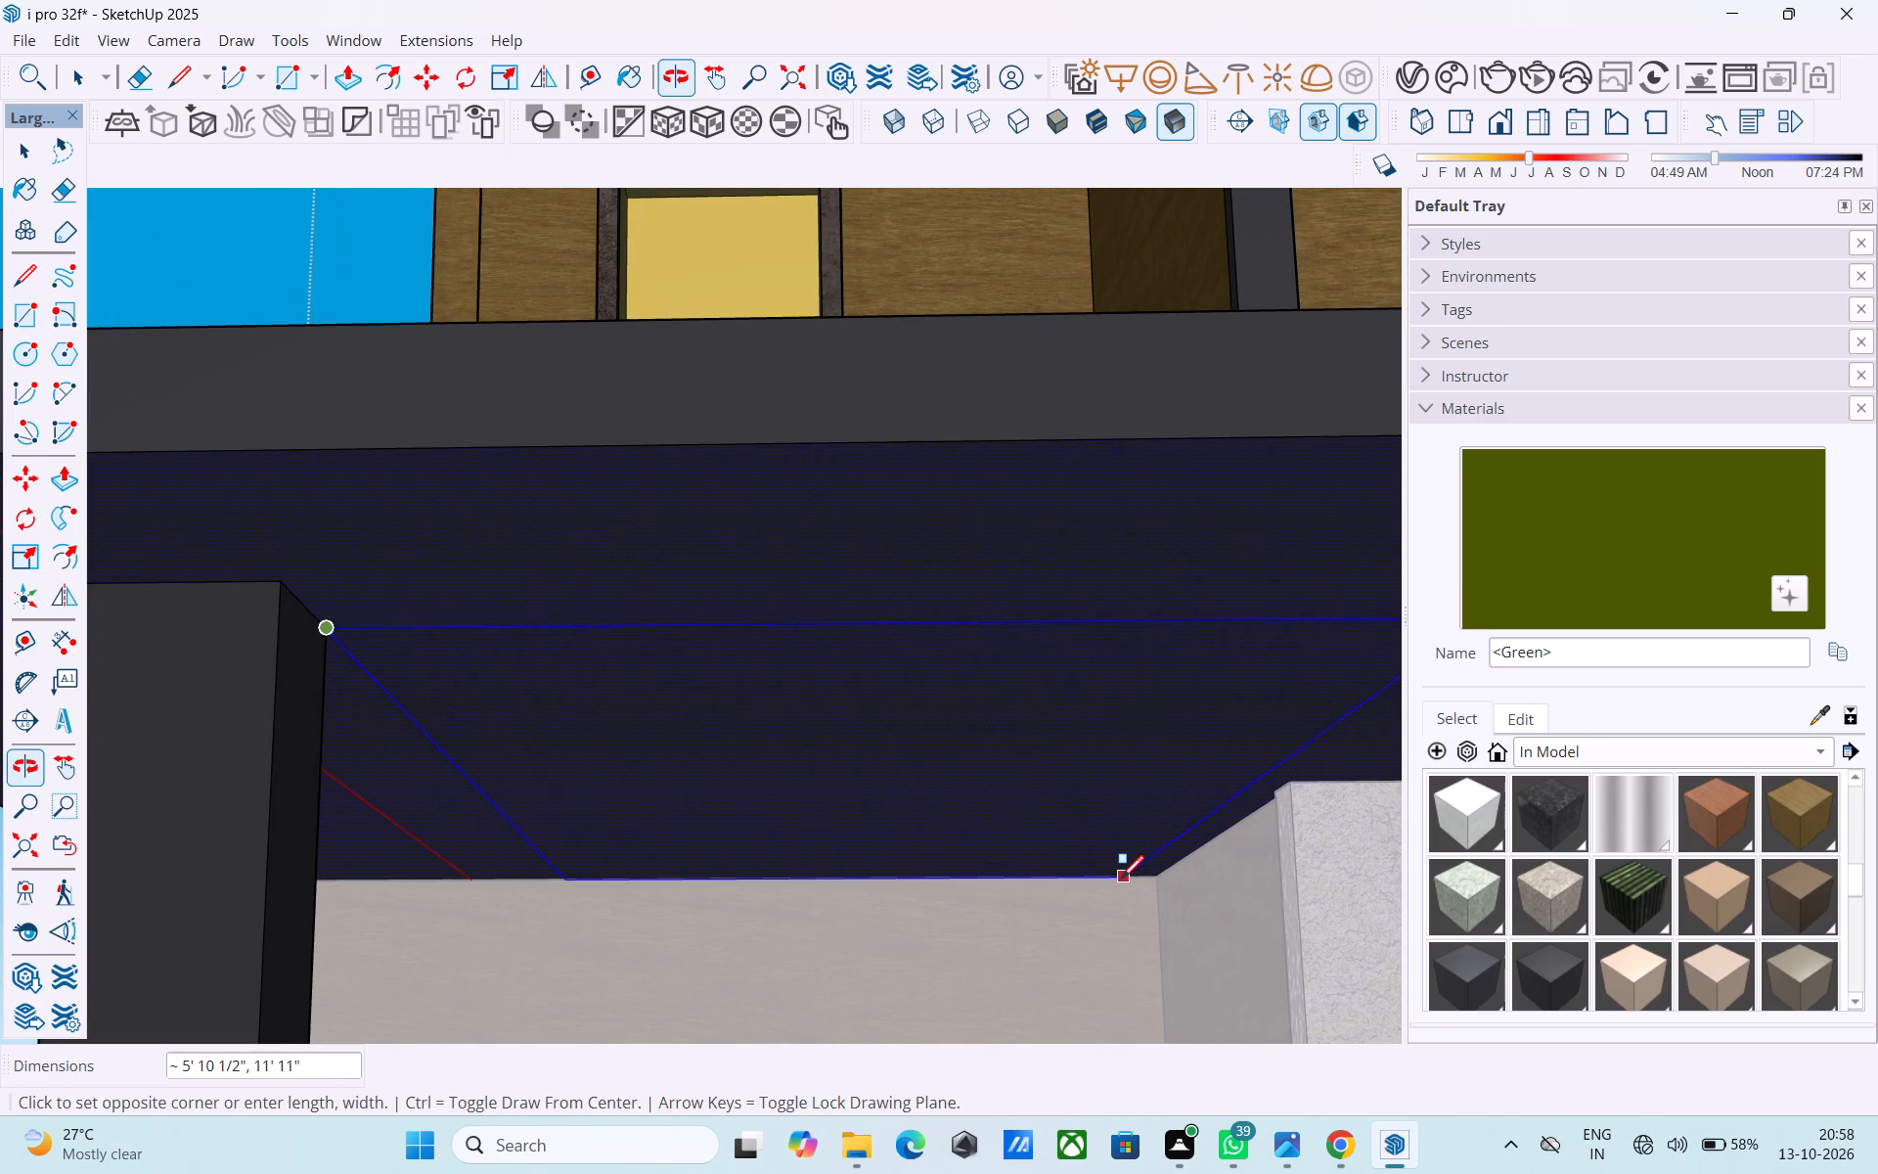
middle_click_drag(1121, 880, 1190, 817)
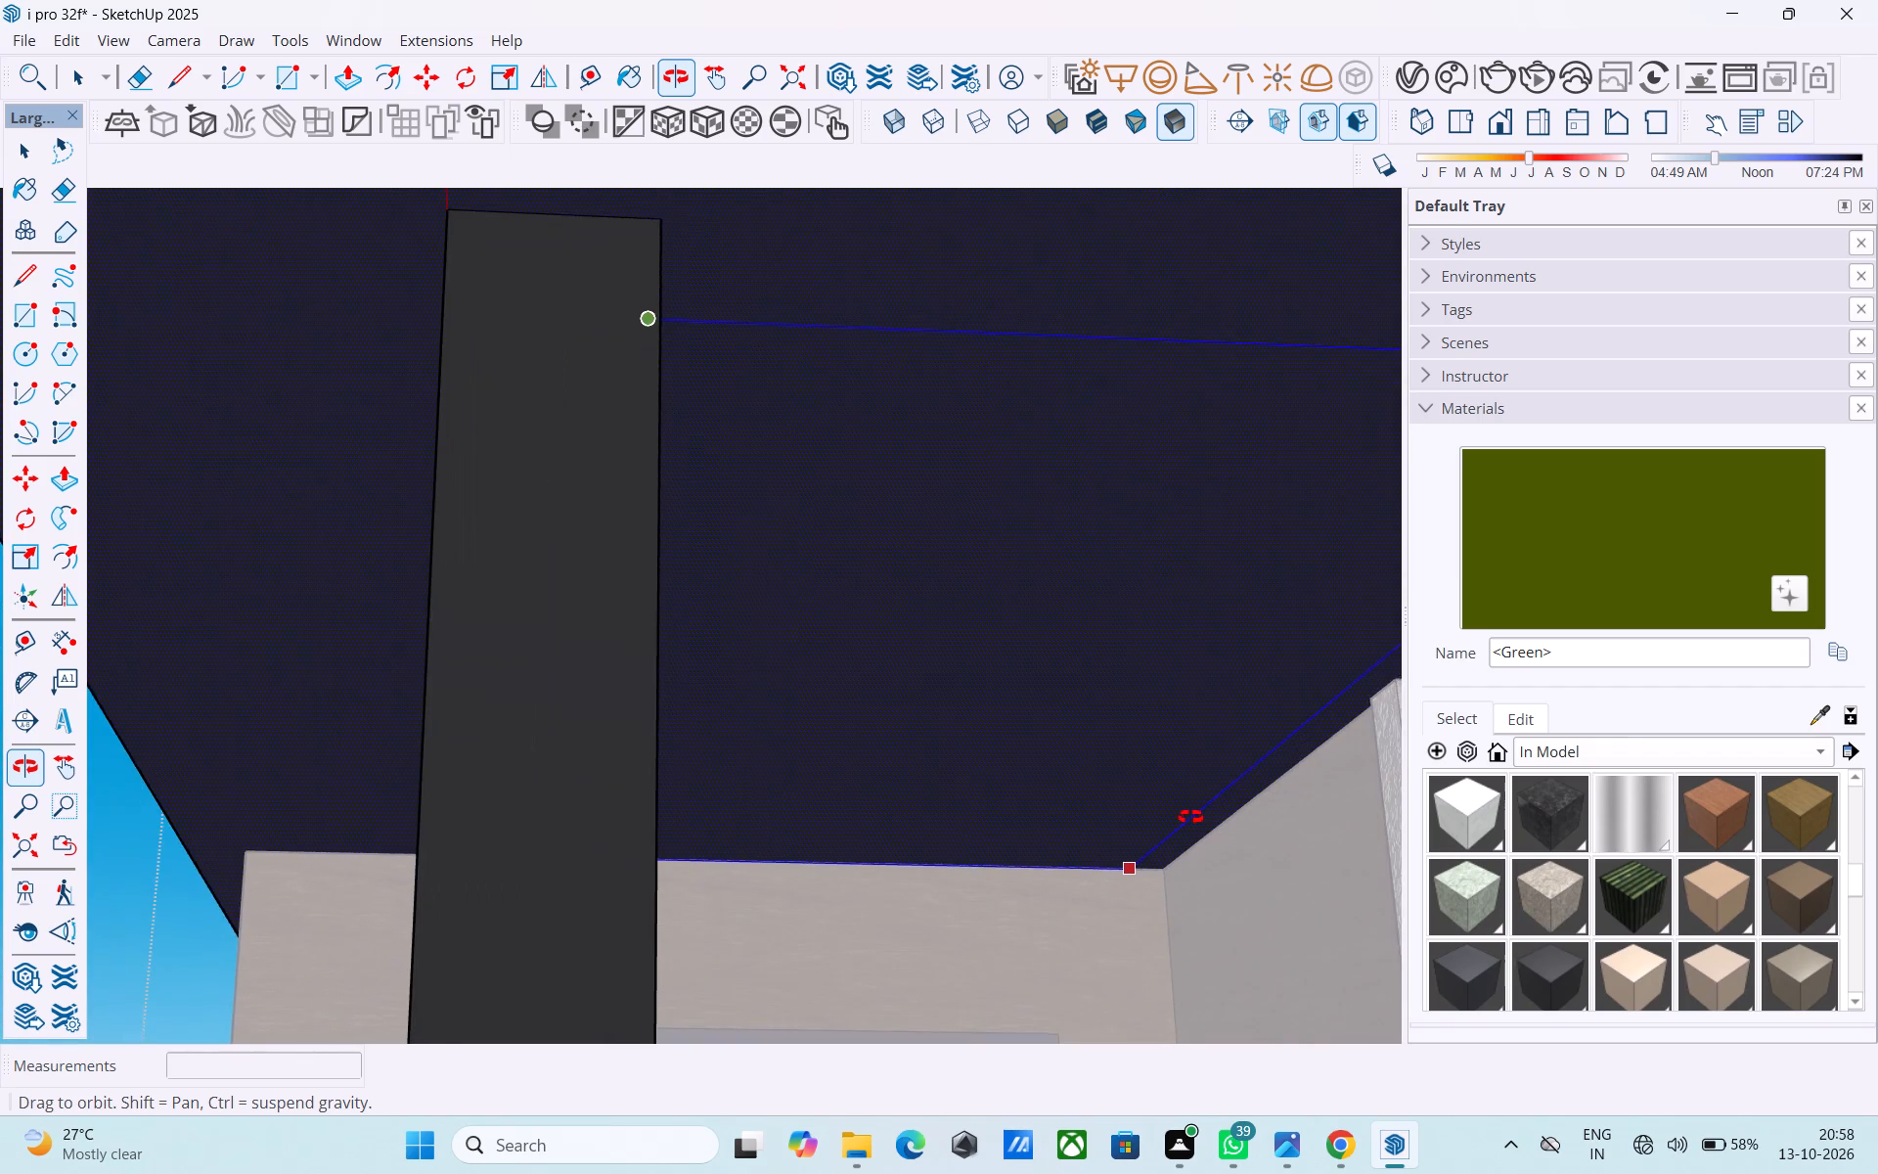
middle_click_drag(1190, 817, 1118, 857)
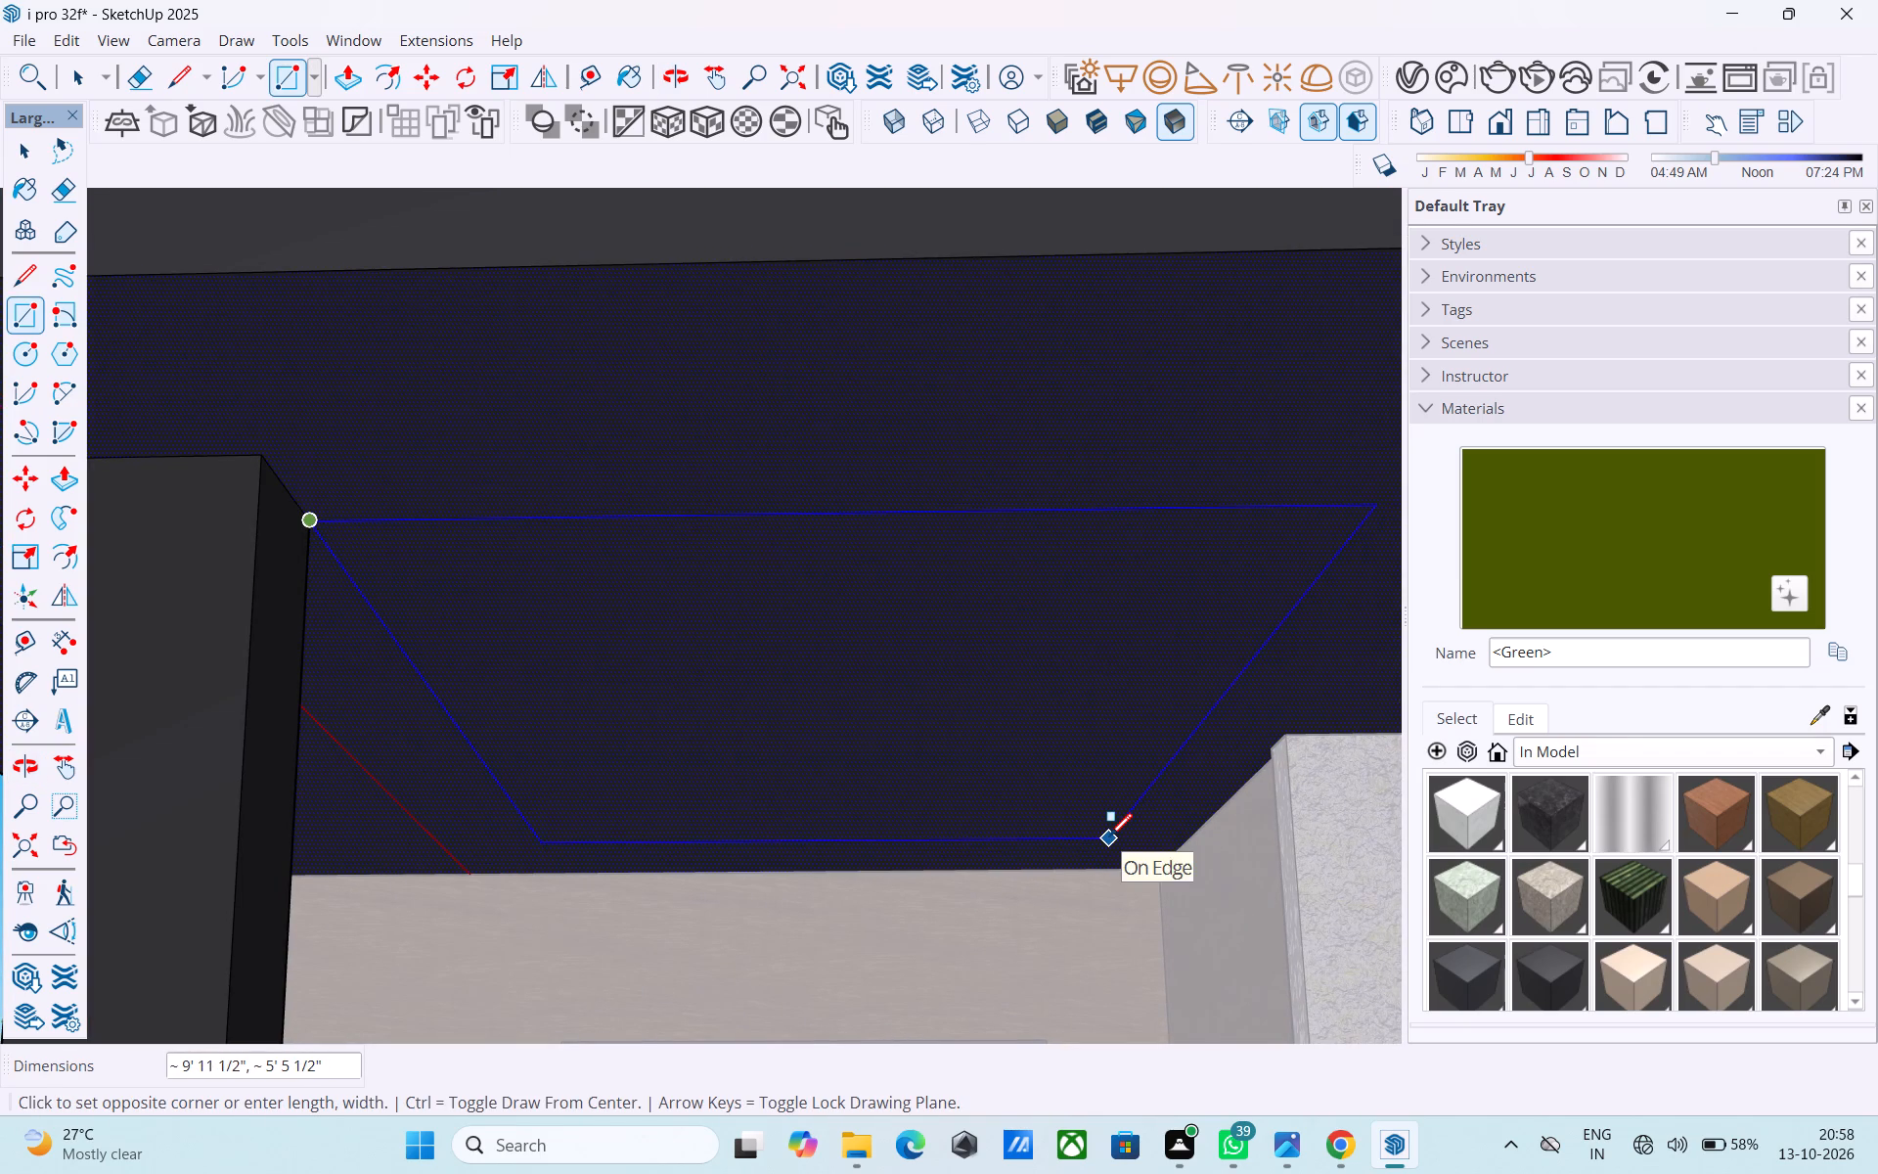
left_click(1109, 831)
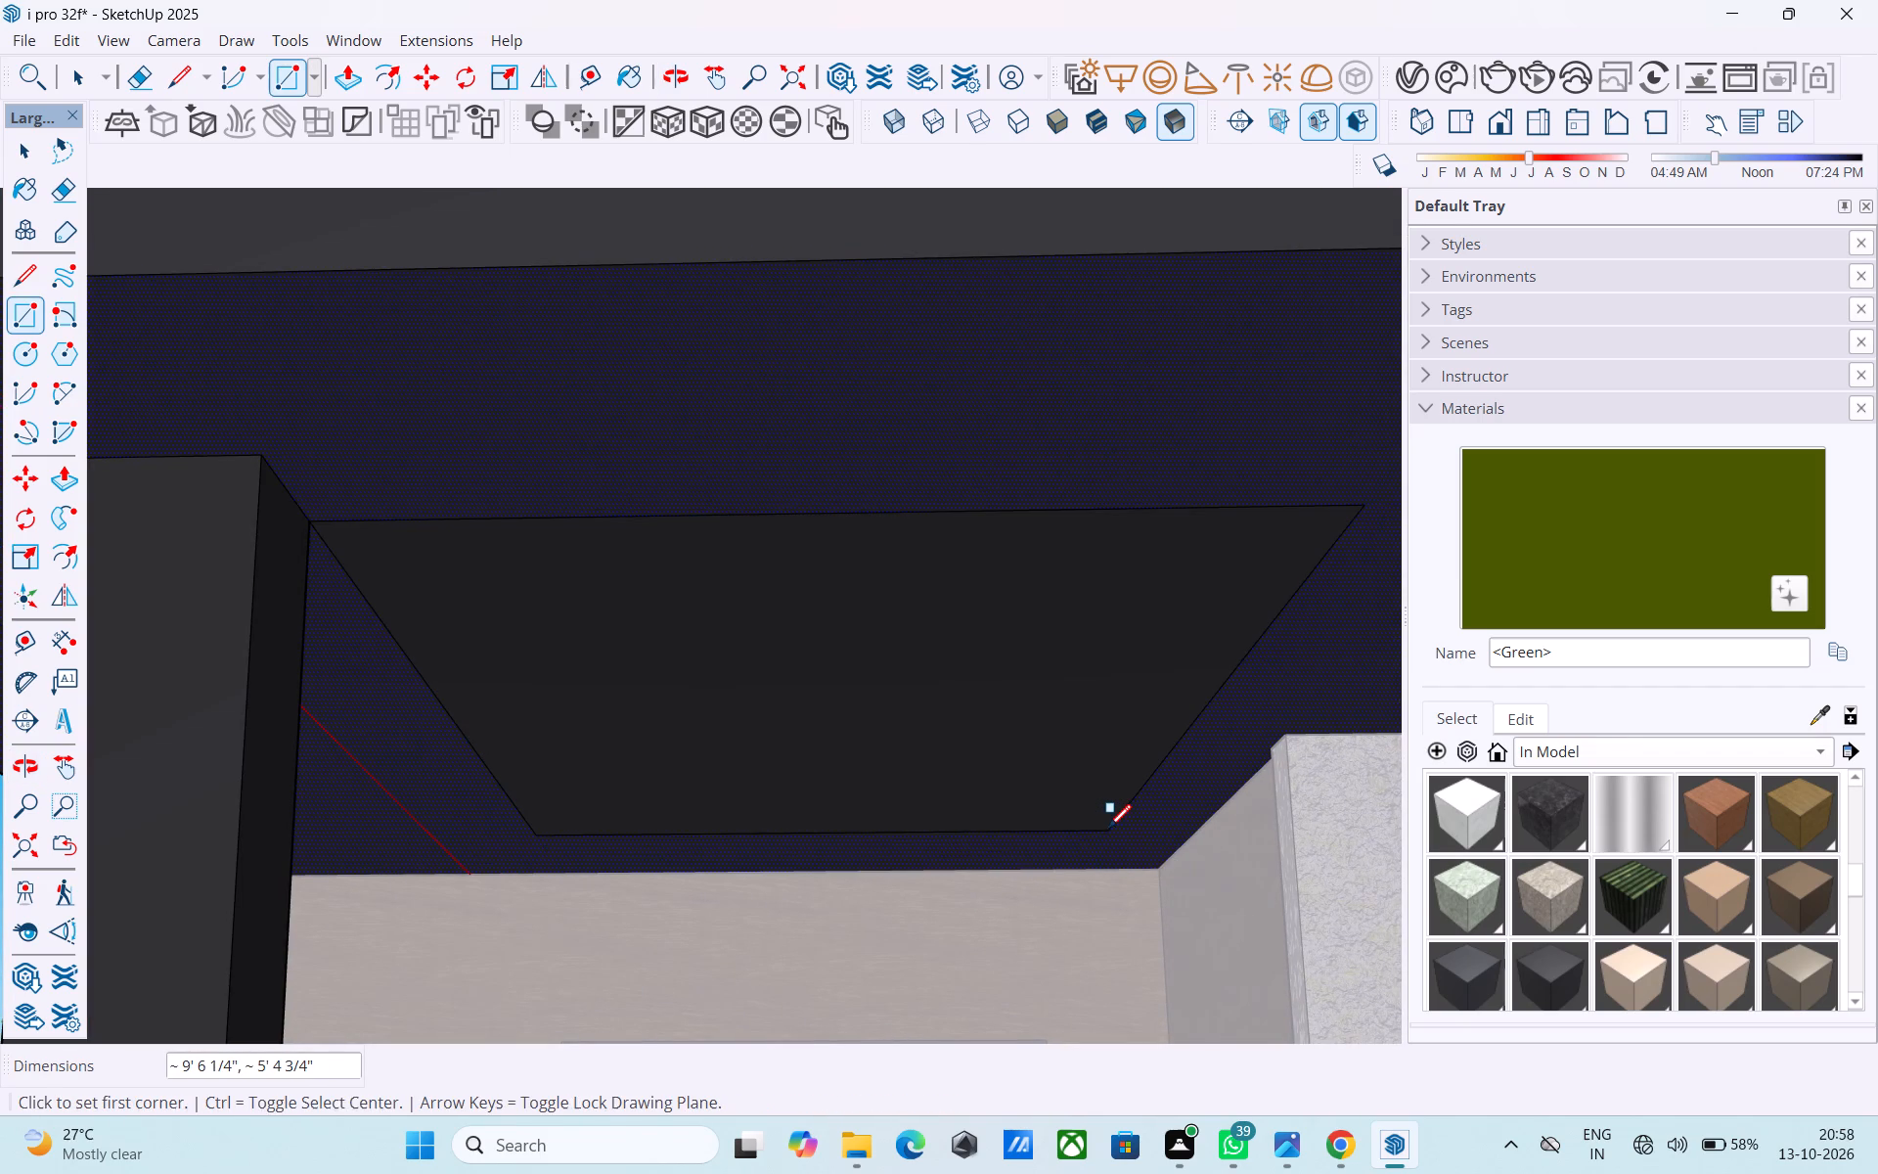
Offset the new rectangle's outline inward by 1' on the canopy's underside.
key("space")
left_click(926, 770)
key("f")
left_click(926, 768)
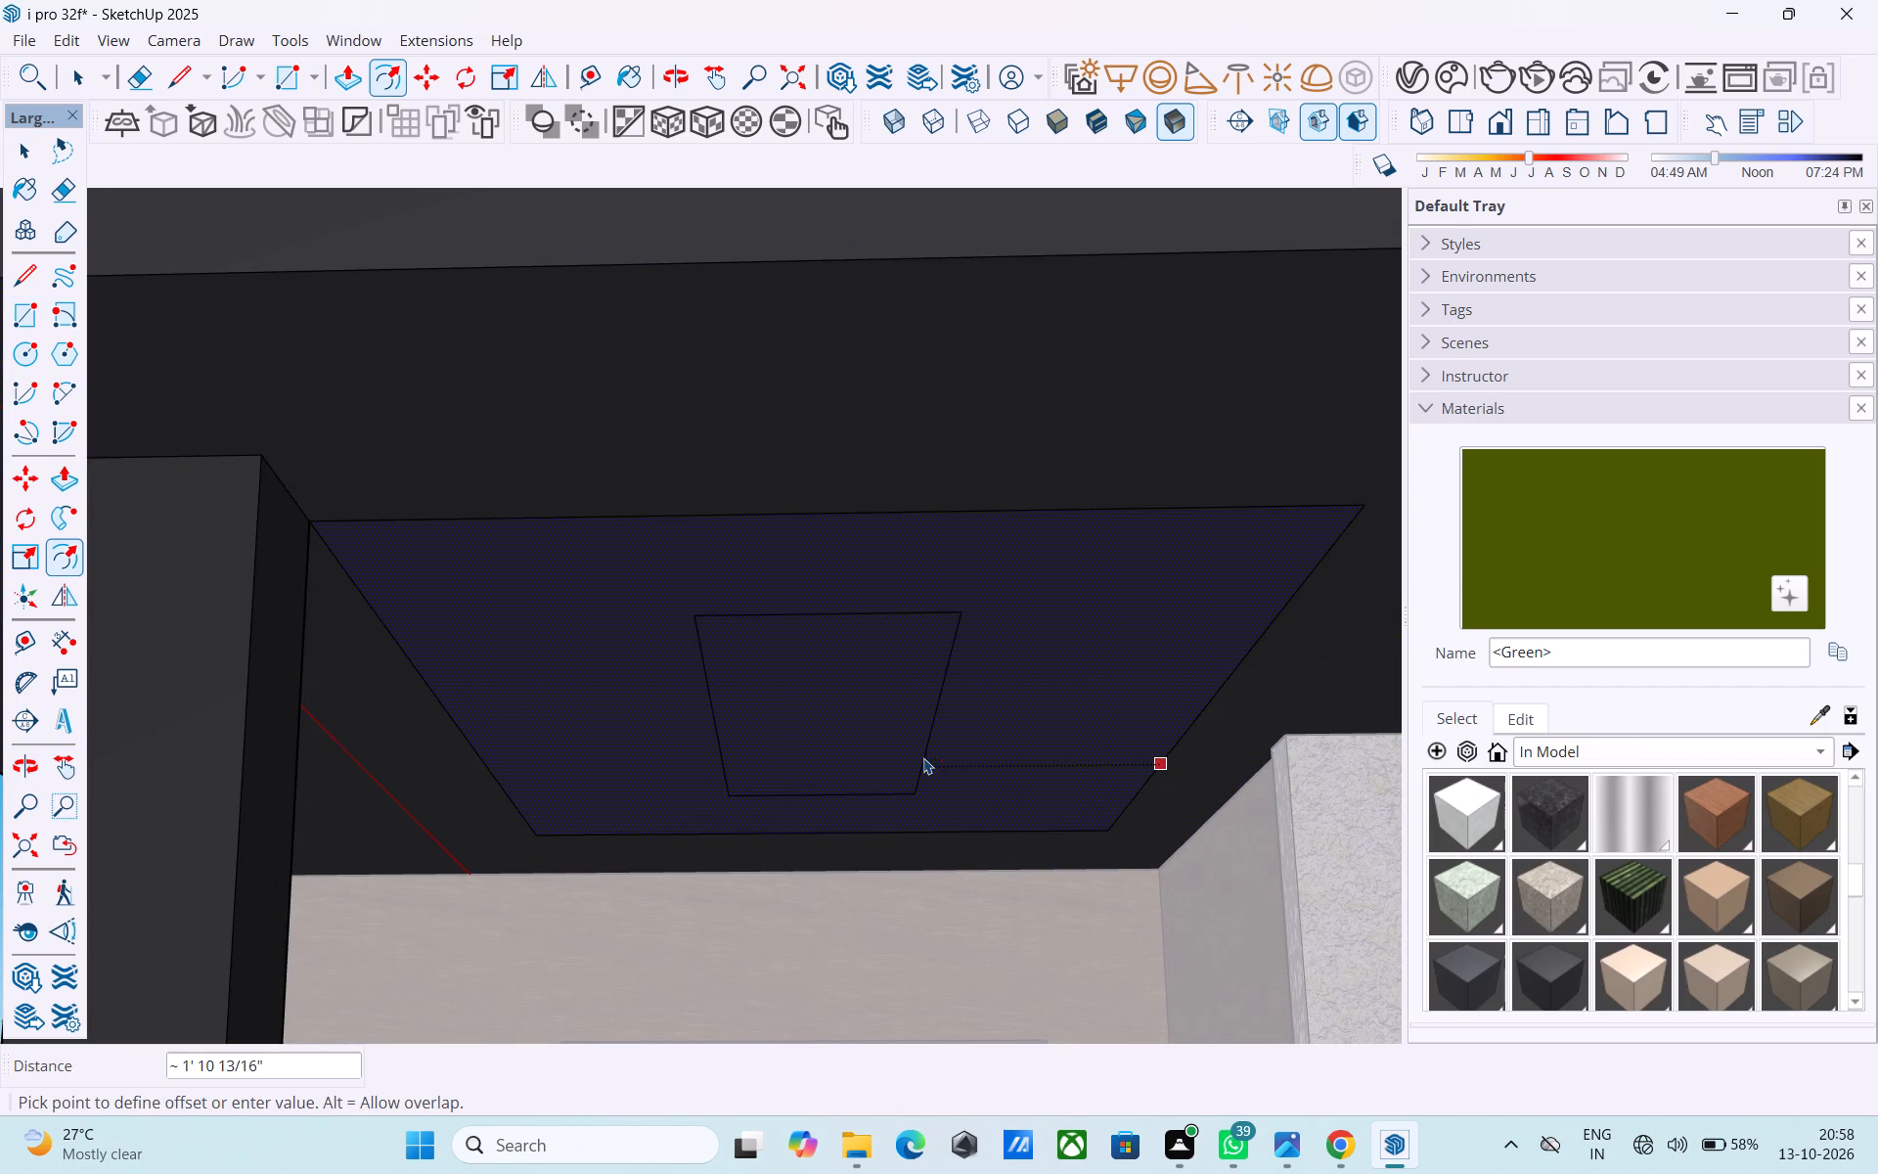
key("1")
key("apostrophe")
key("Return")
key("space")
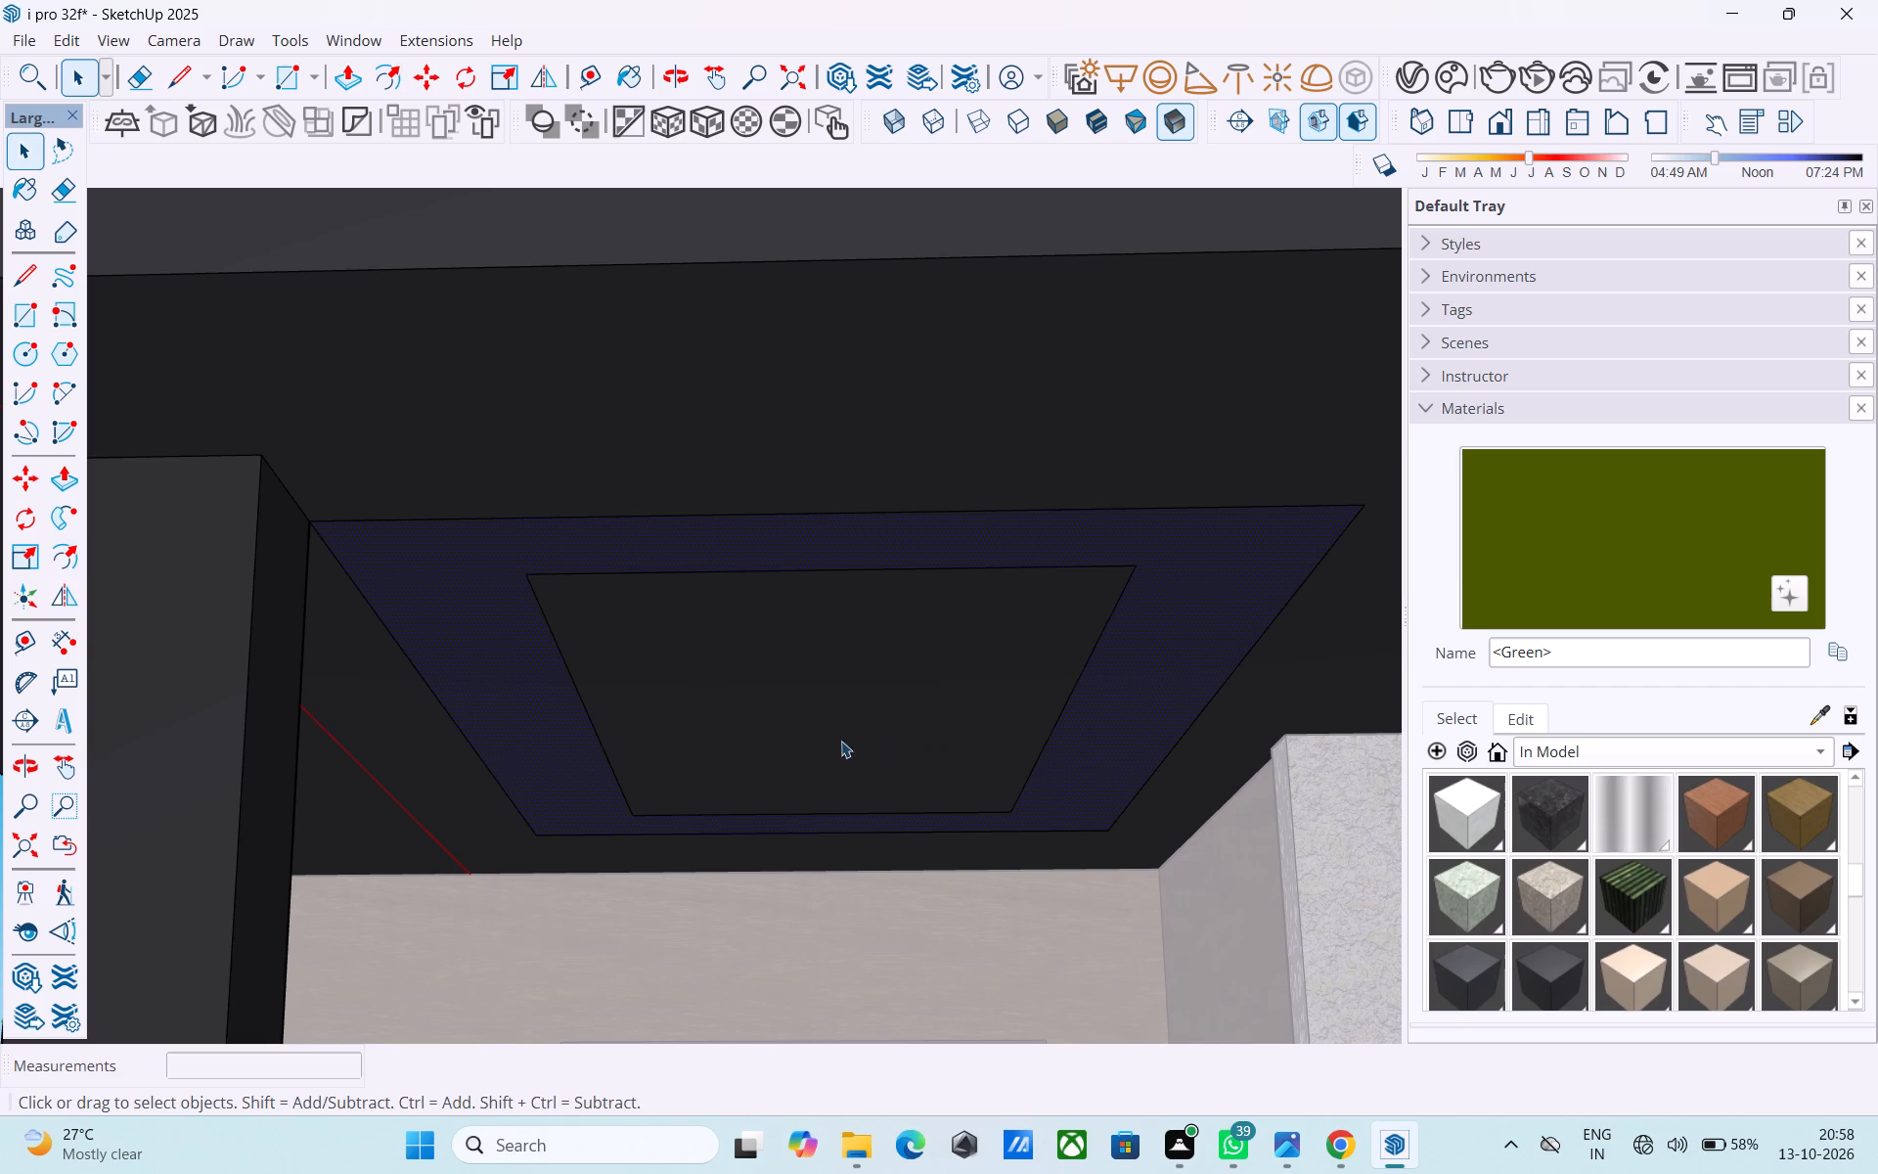
Draw a circle of 3" radius on each of the inner rectangle's two corners farthest from the house wall.
key("c")
left_click(528, 576)
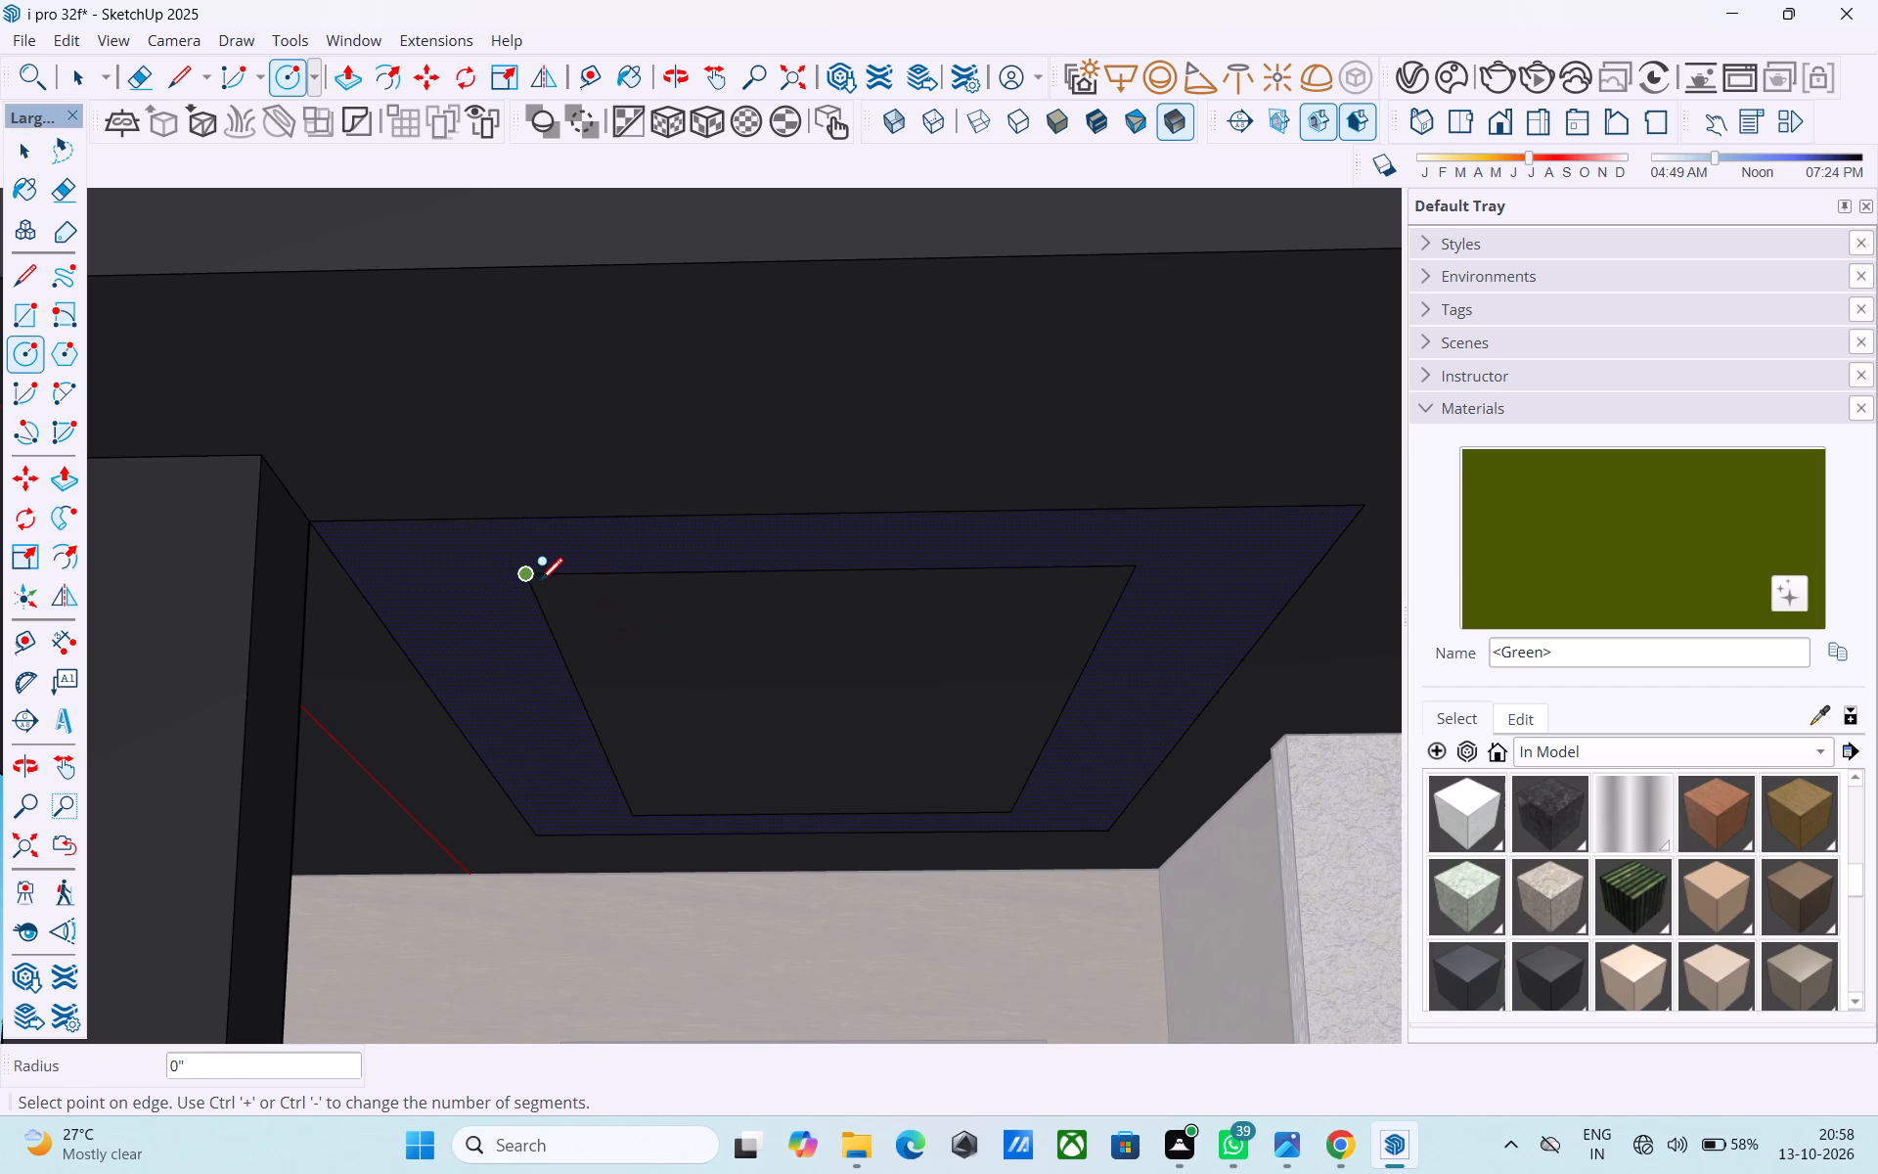
key("3")
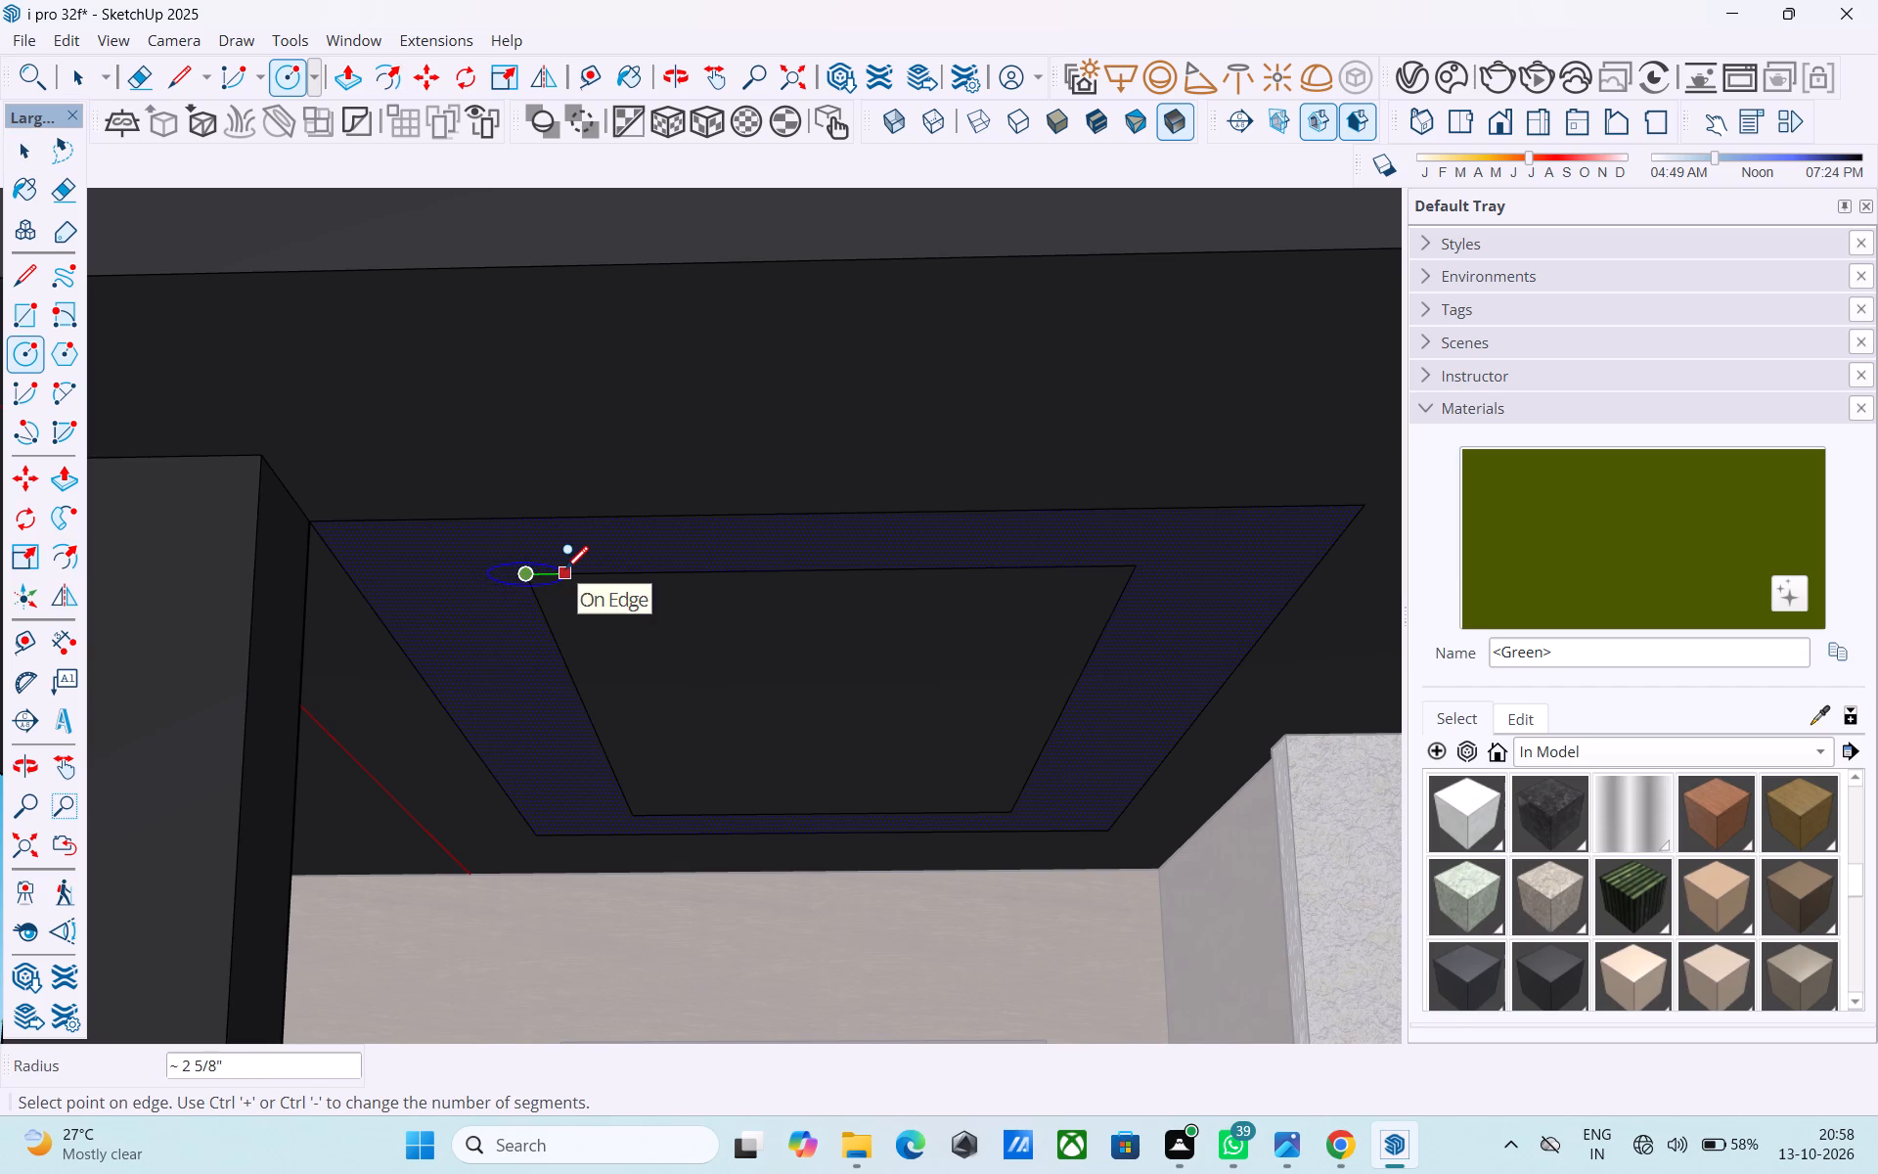
key("shift+quotedbl")
key("Return")
key("space")
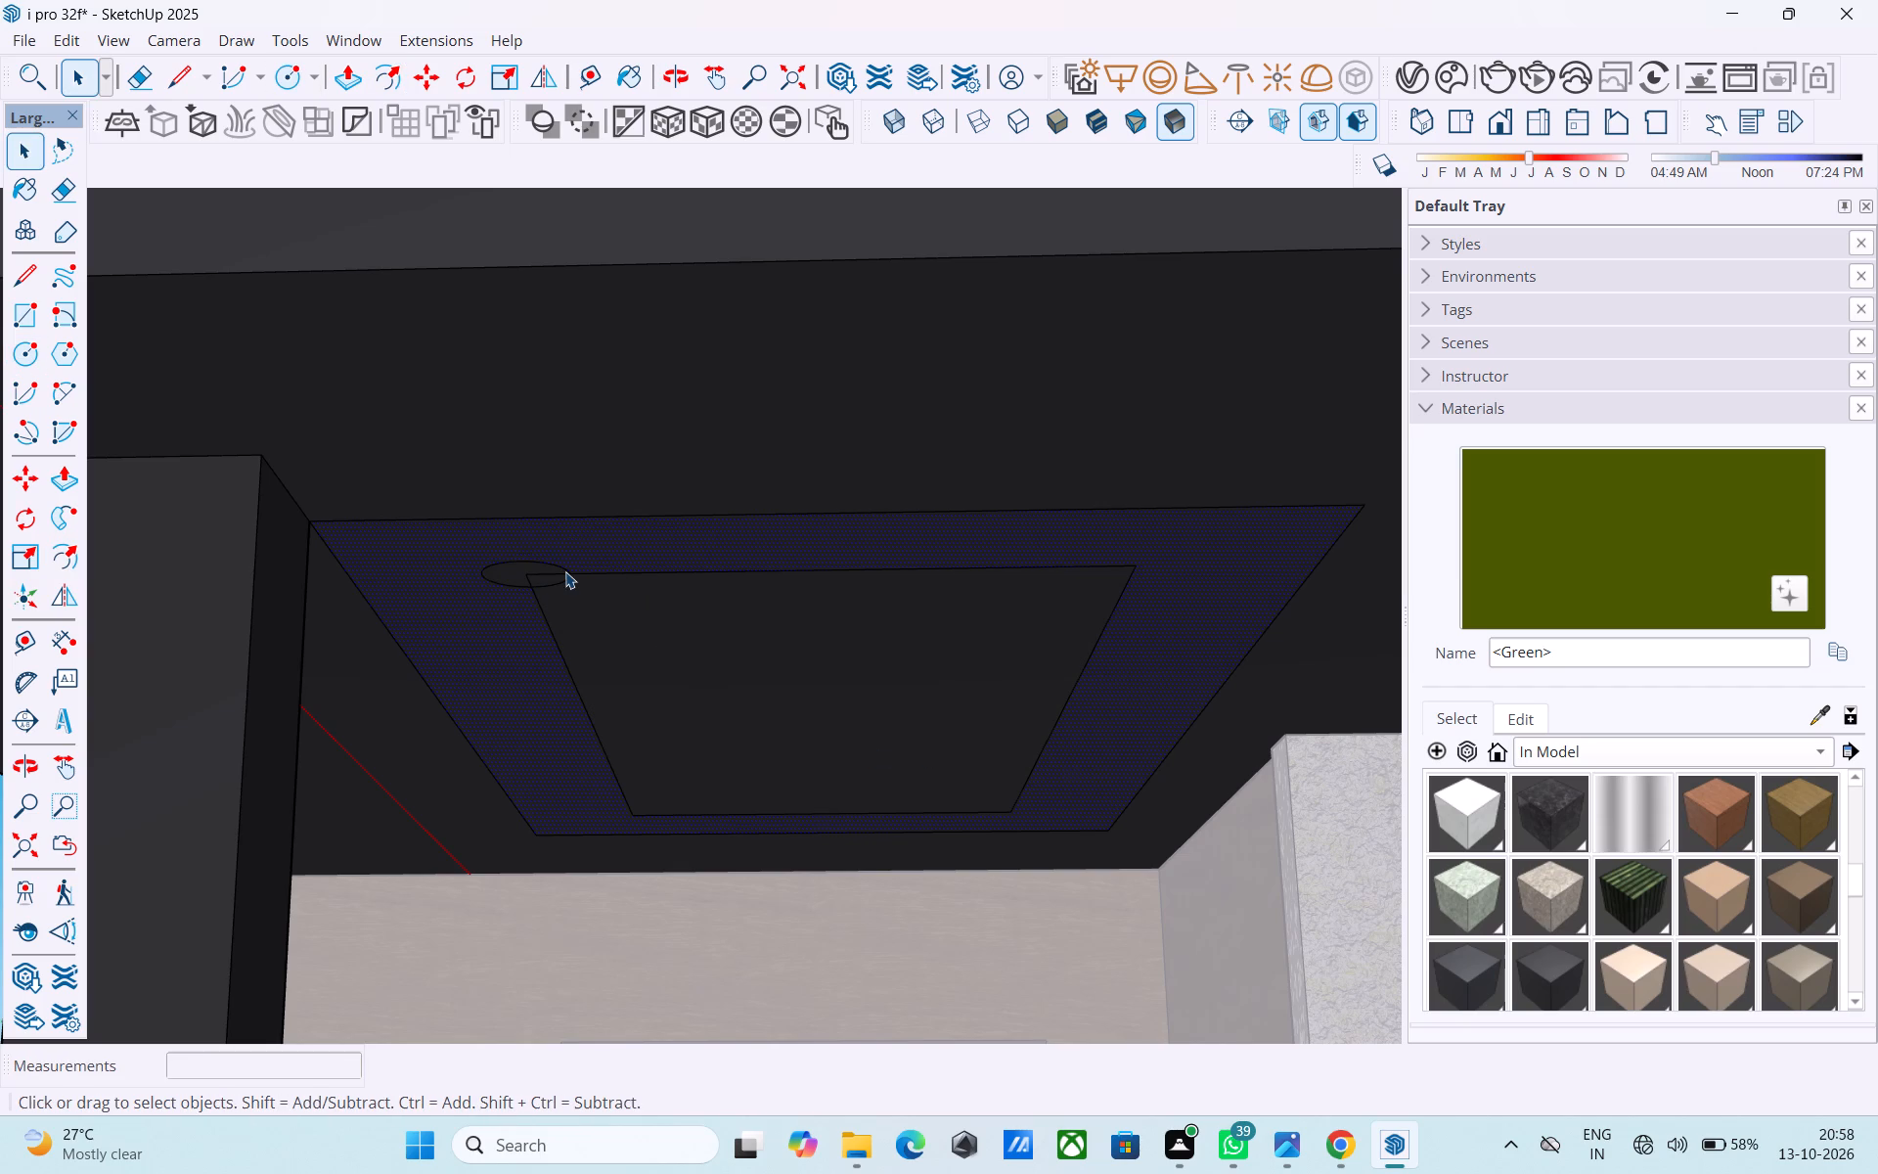
type("DC")
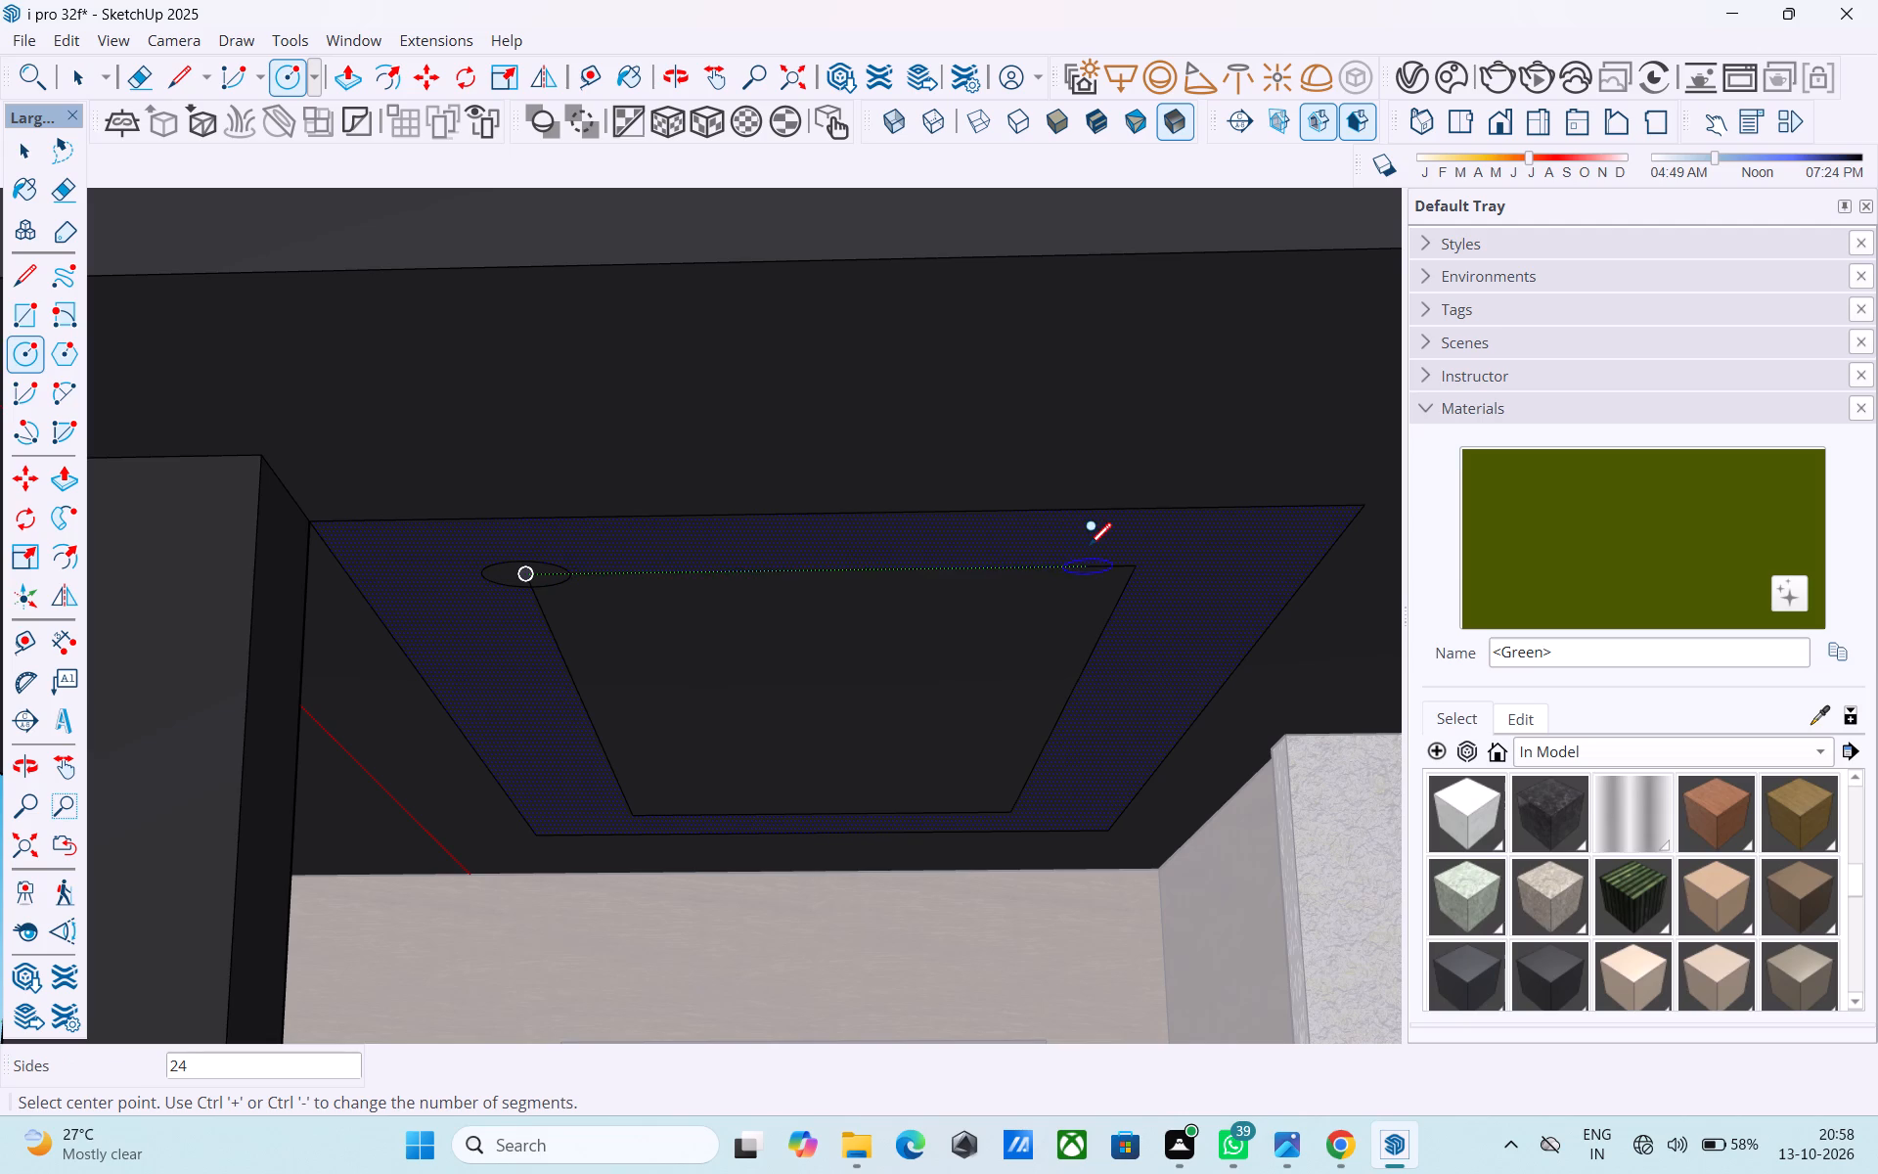
left_click(1128, 566)
key("3")
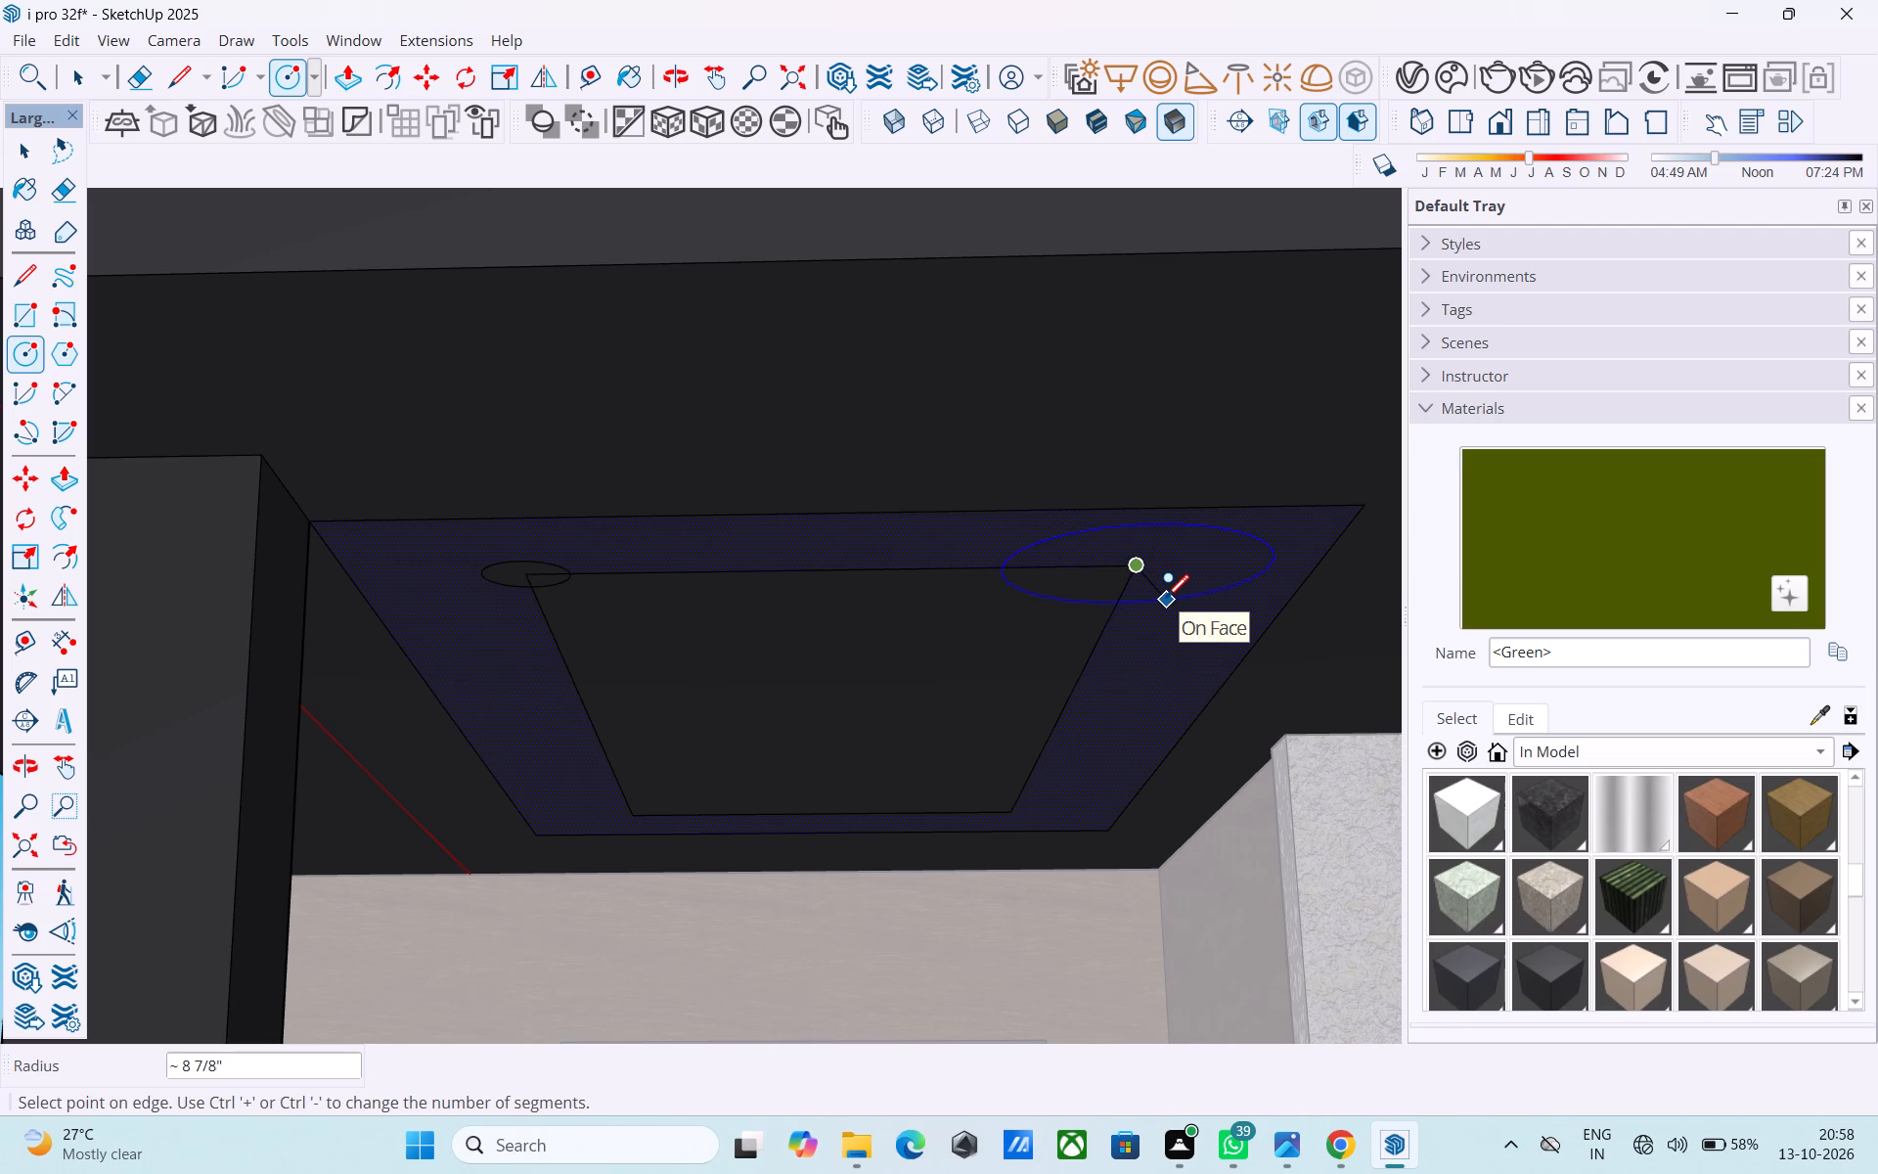
key("shift+quotedbl")
key("Return")
key("space")
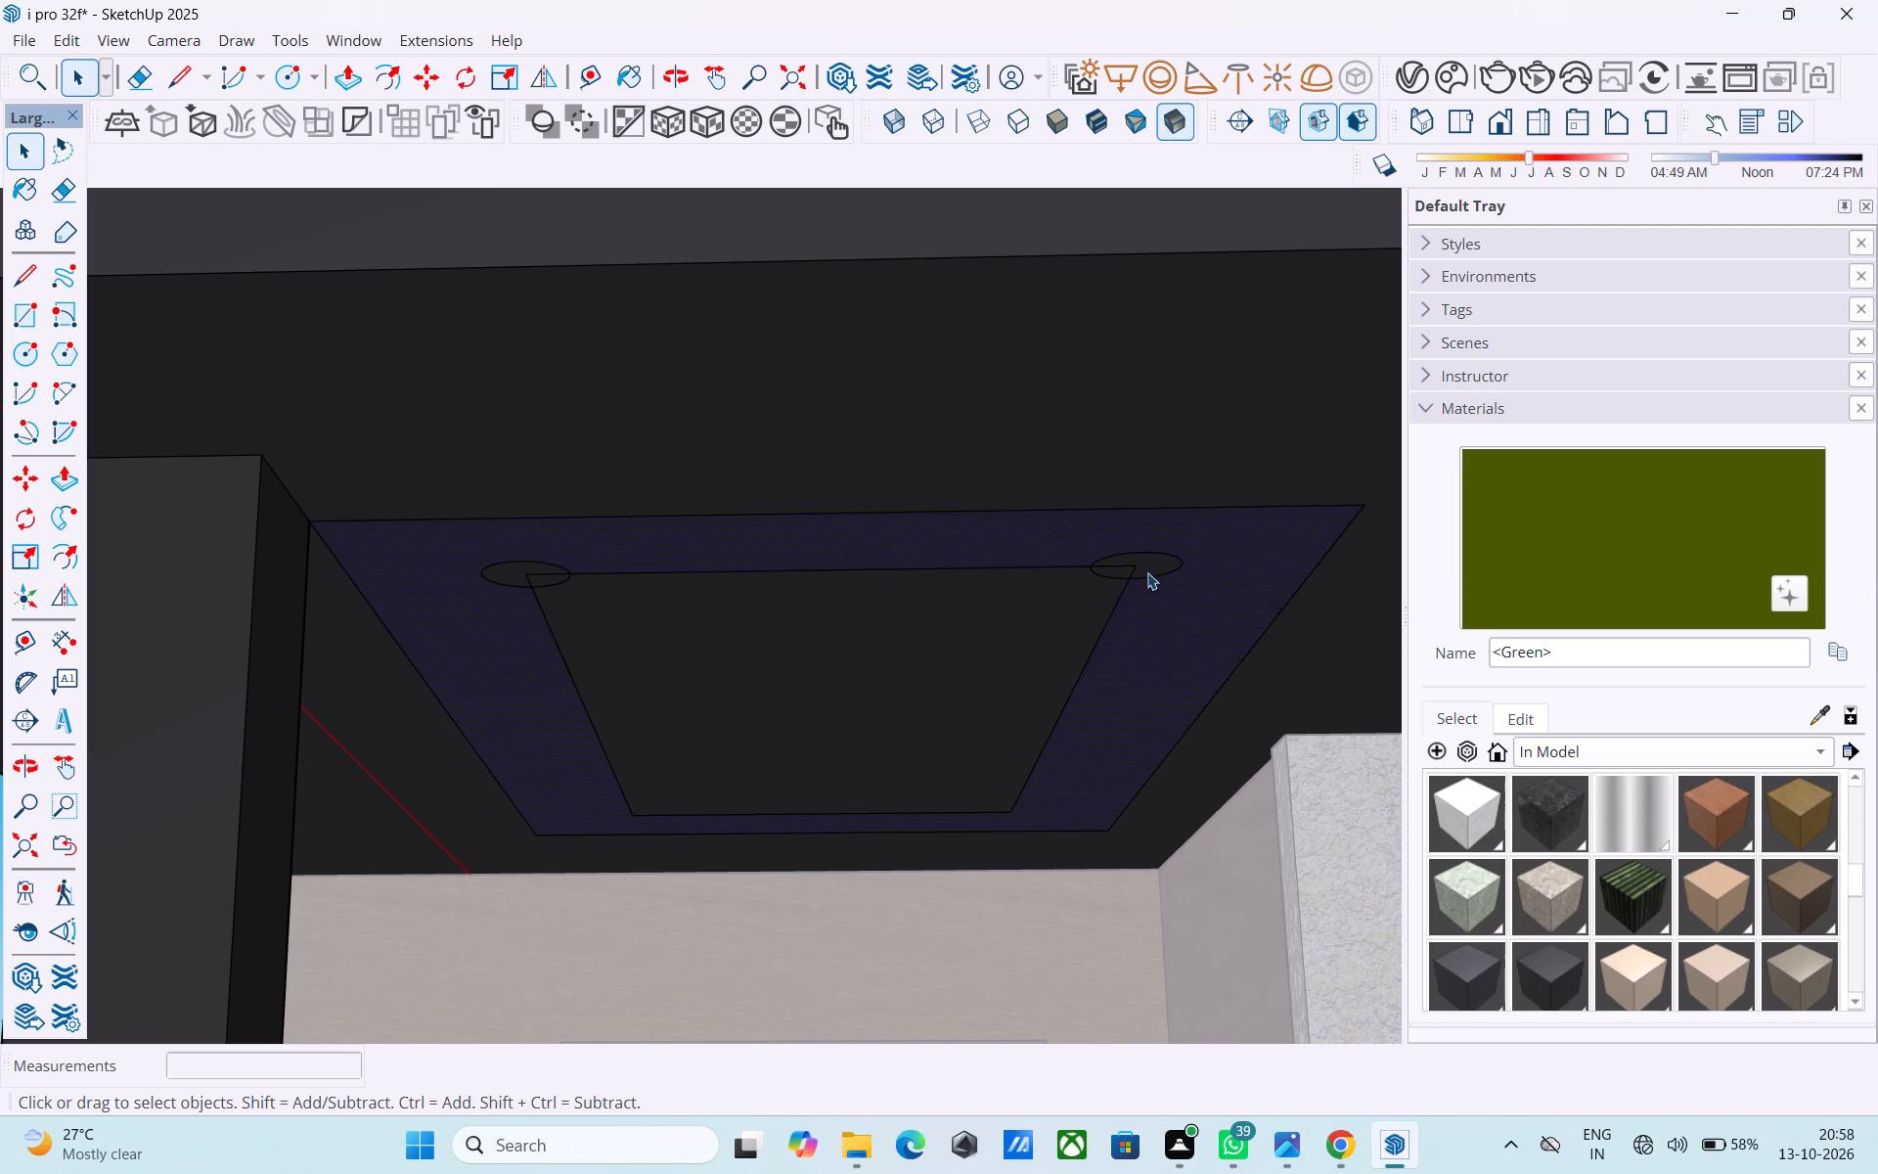
Draw a circle of 3" radius on each of the inner rectangle's two corners nearest the house wall.
middle_click_drag(630, 854, 789, 858)
scroll(796, 841, "up", 6)
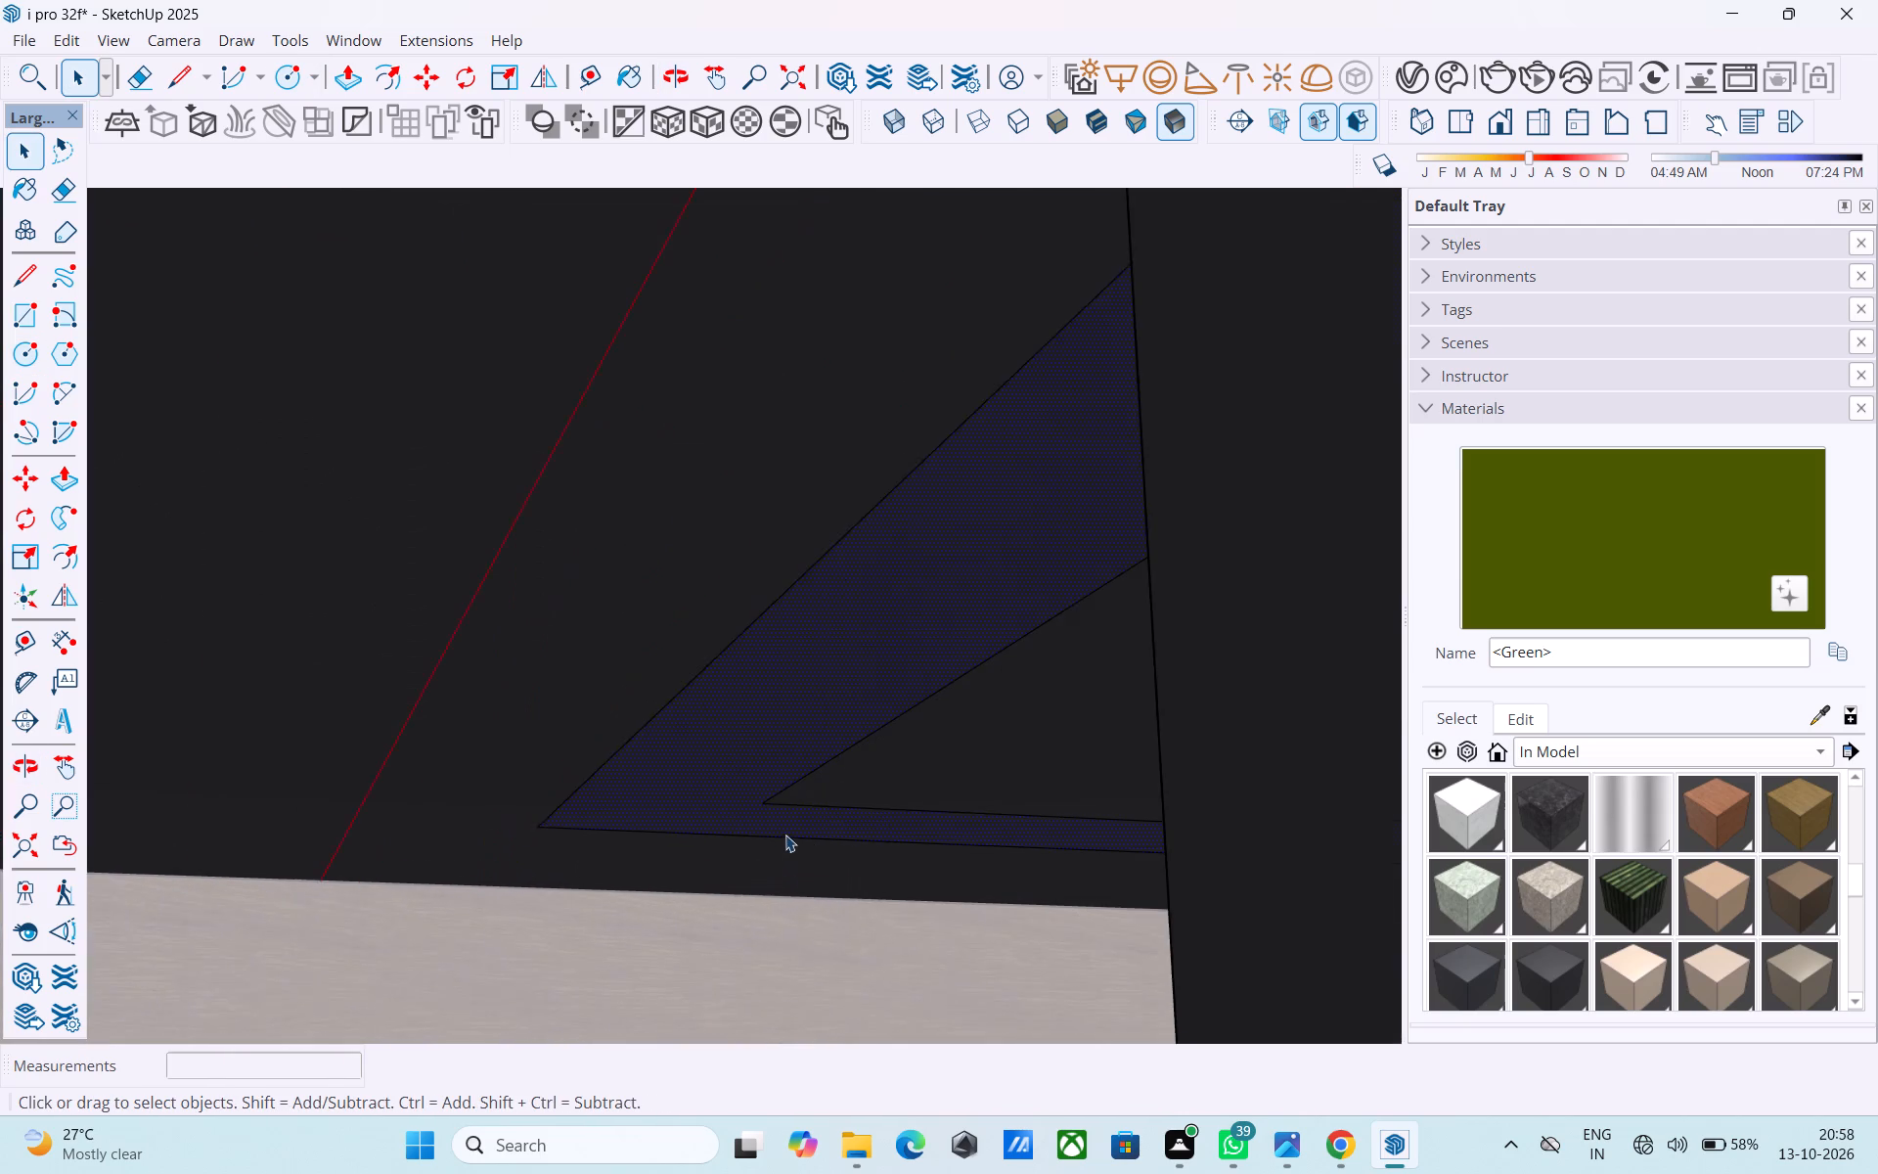
scroll(785, 835, "up", 2)
key("c")
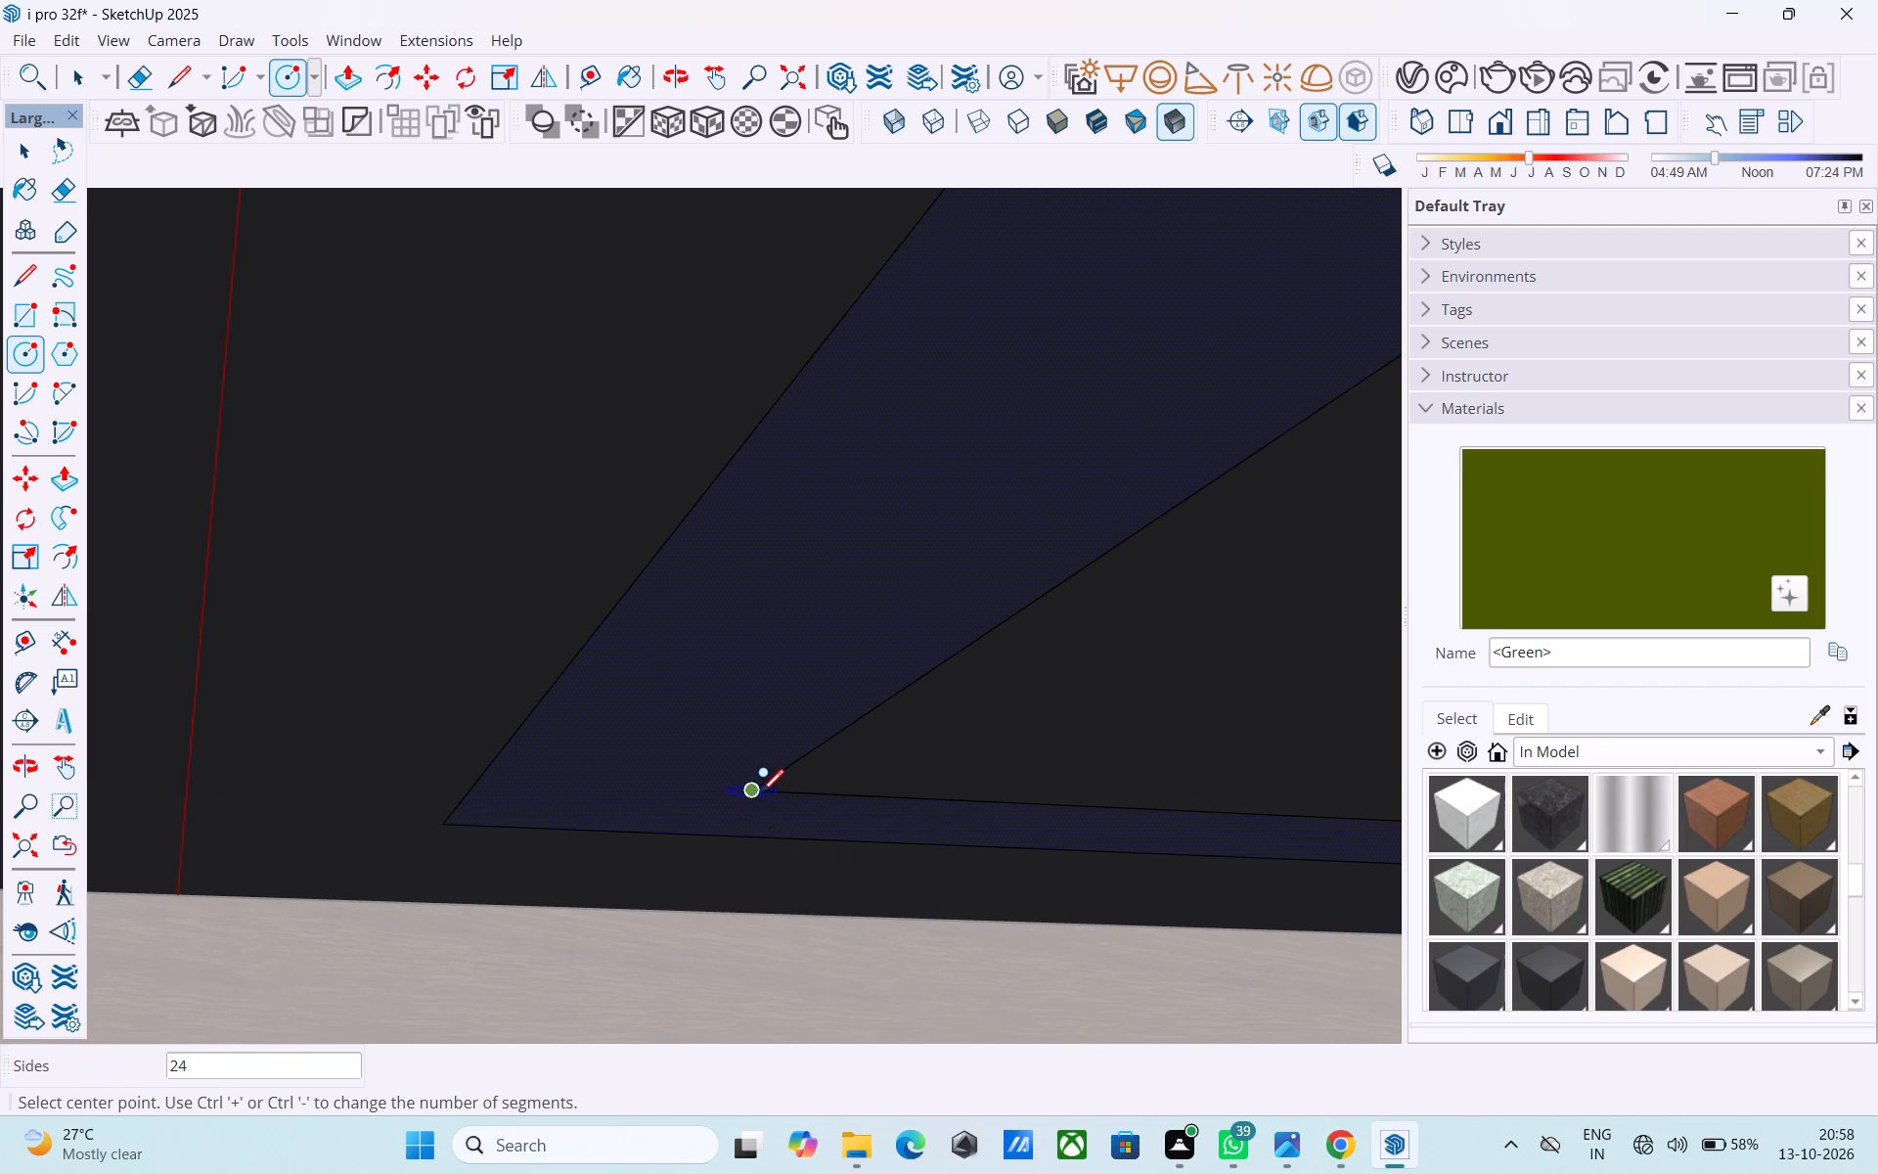
left_click(758, 792)
key("3")
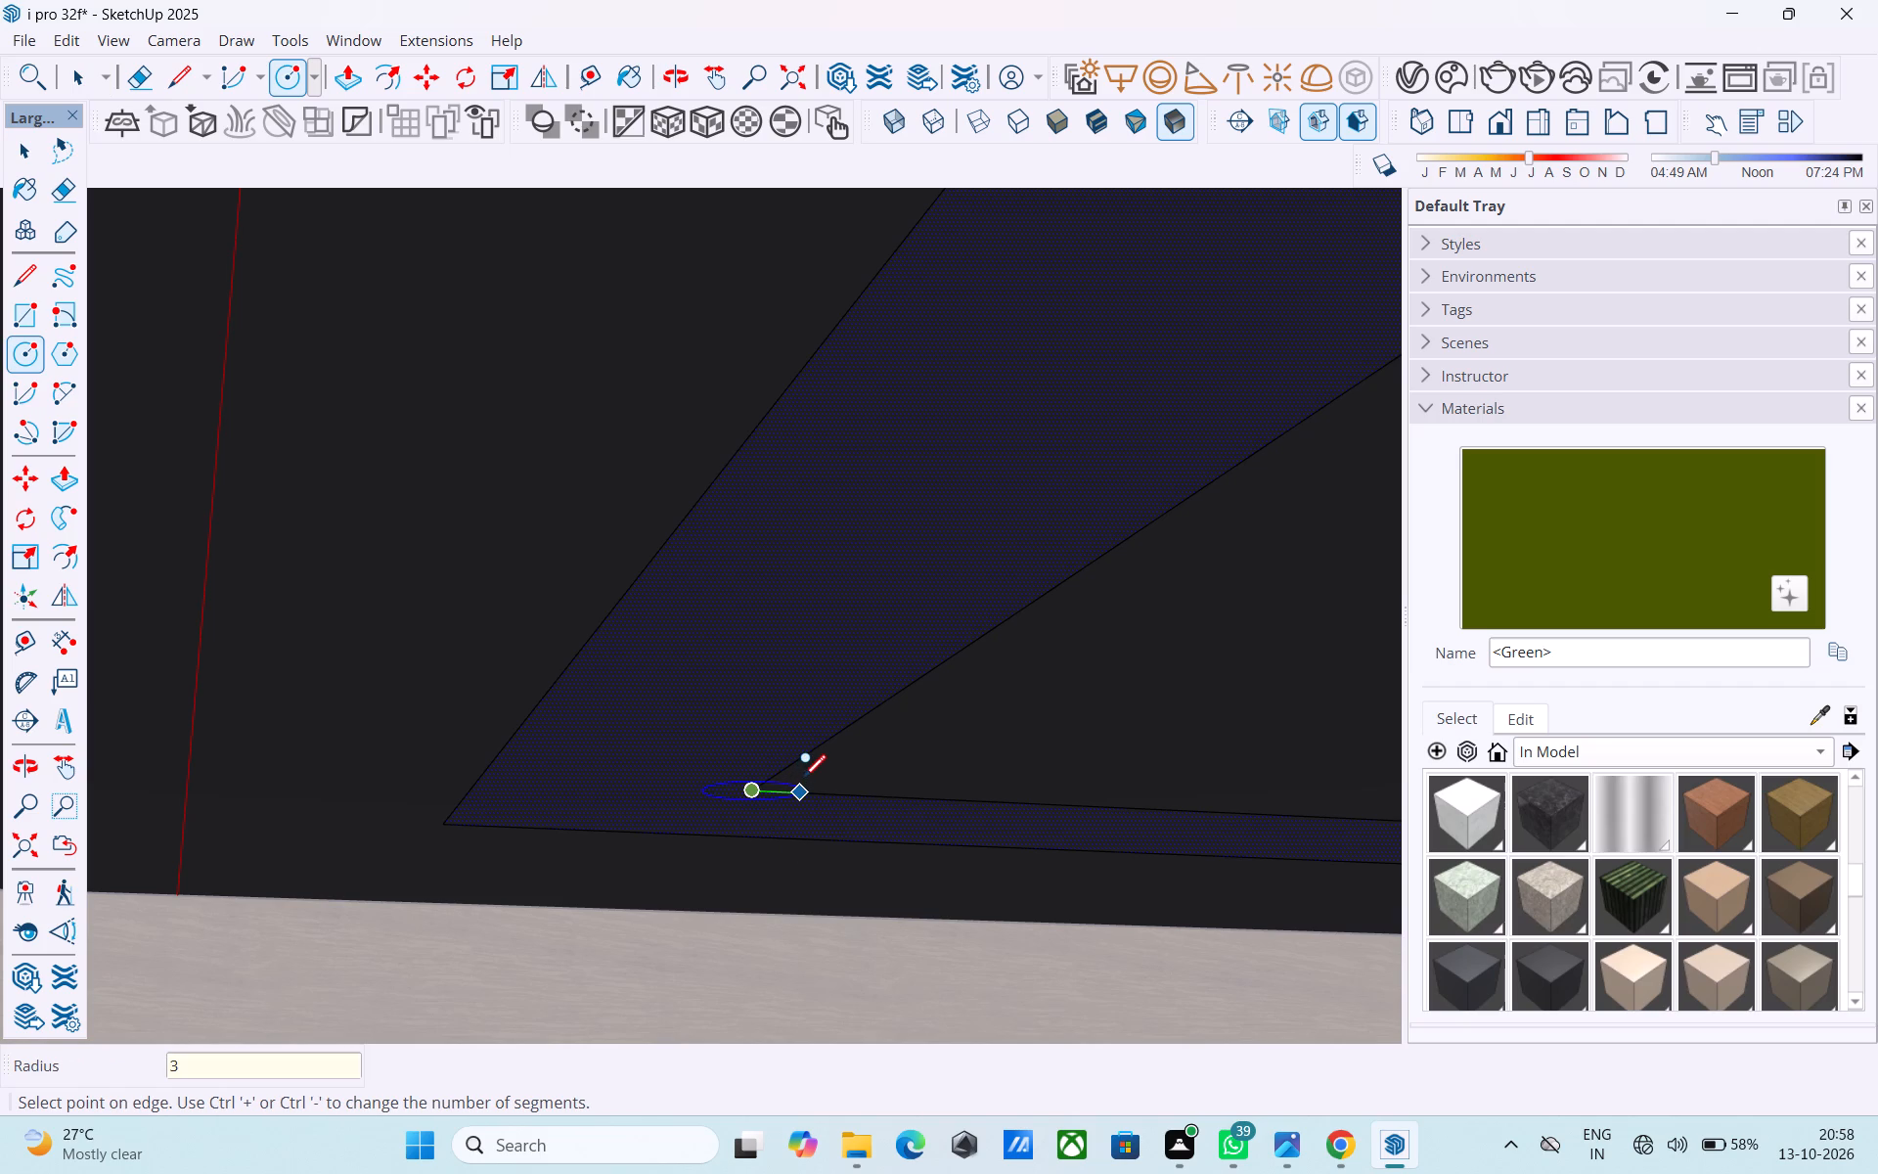
key("shift+quotedbl")
key("Return")
middle_click_drag(802, 776, 418, 719, "shift")
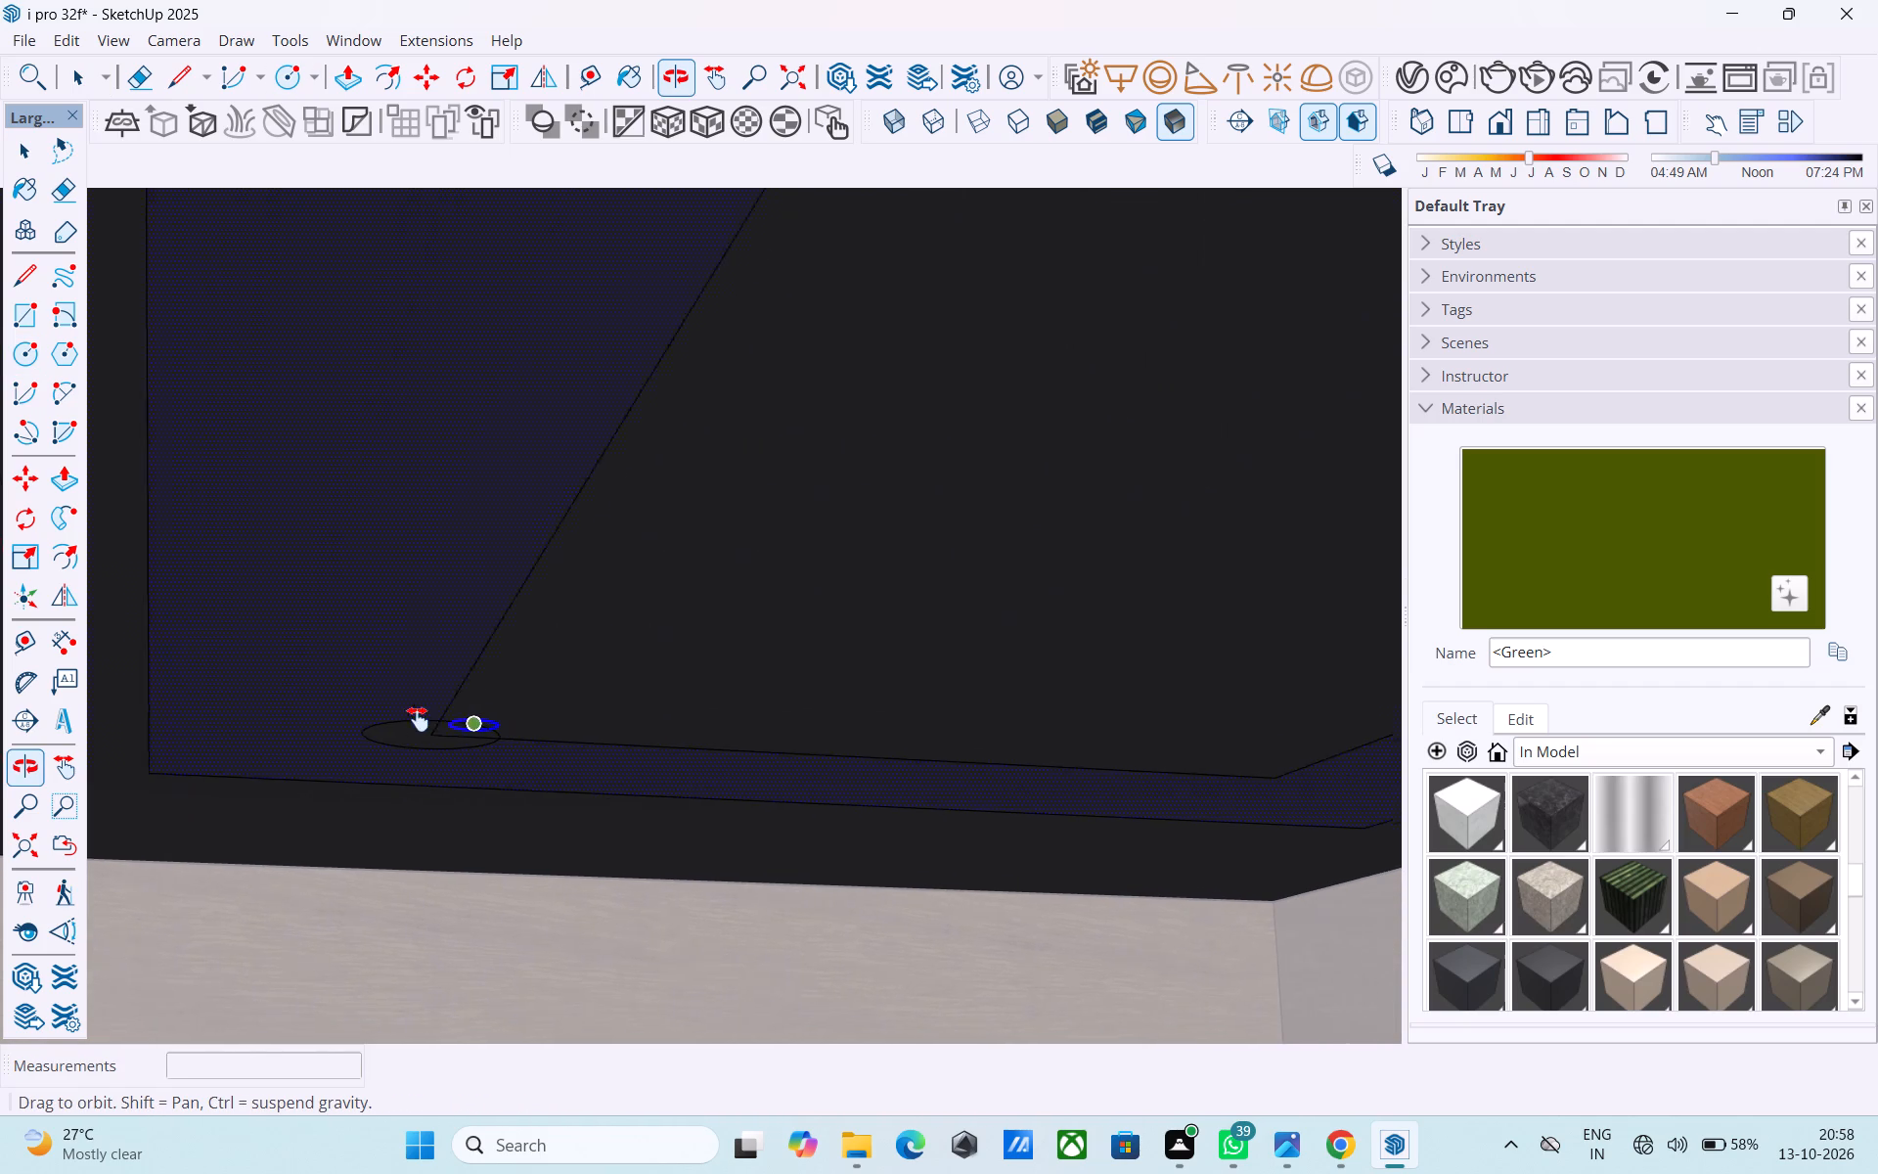
middle_click_drag(418, 719, 334, 719, "shift")
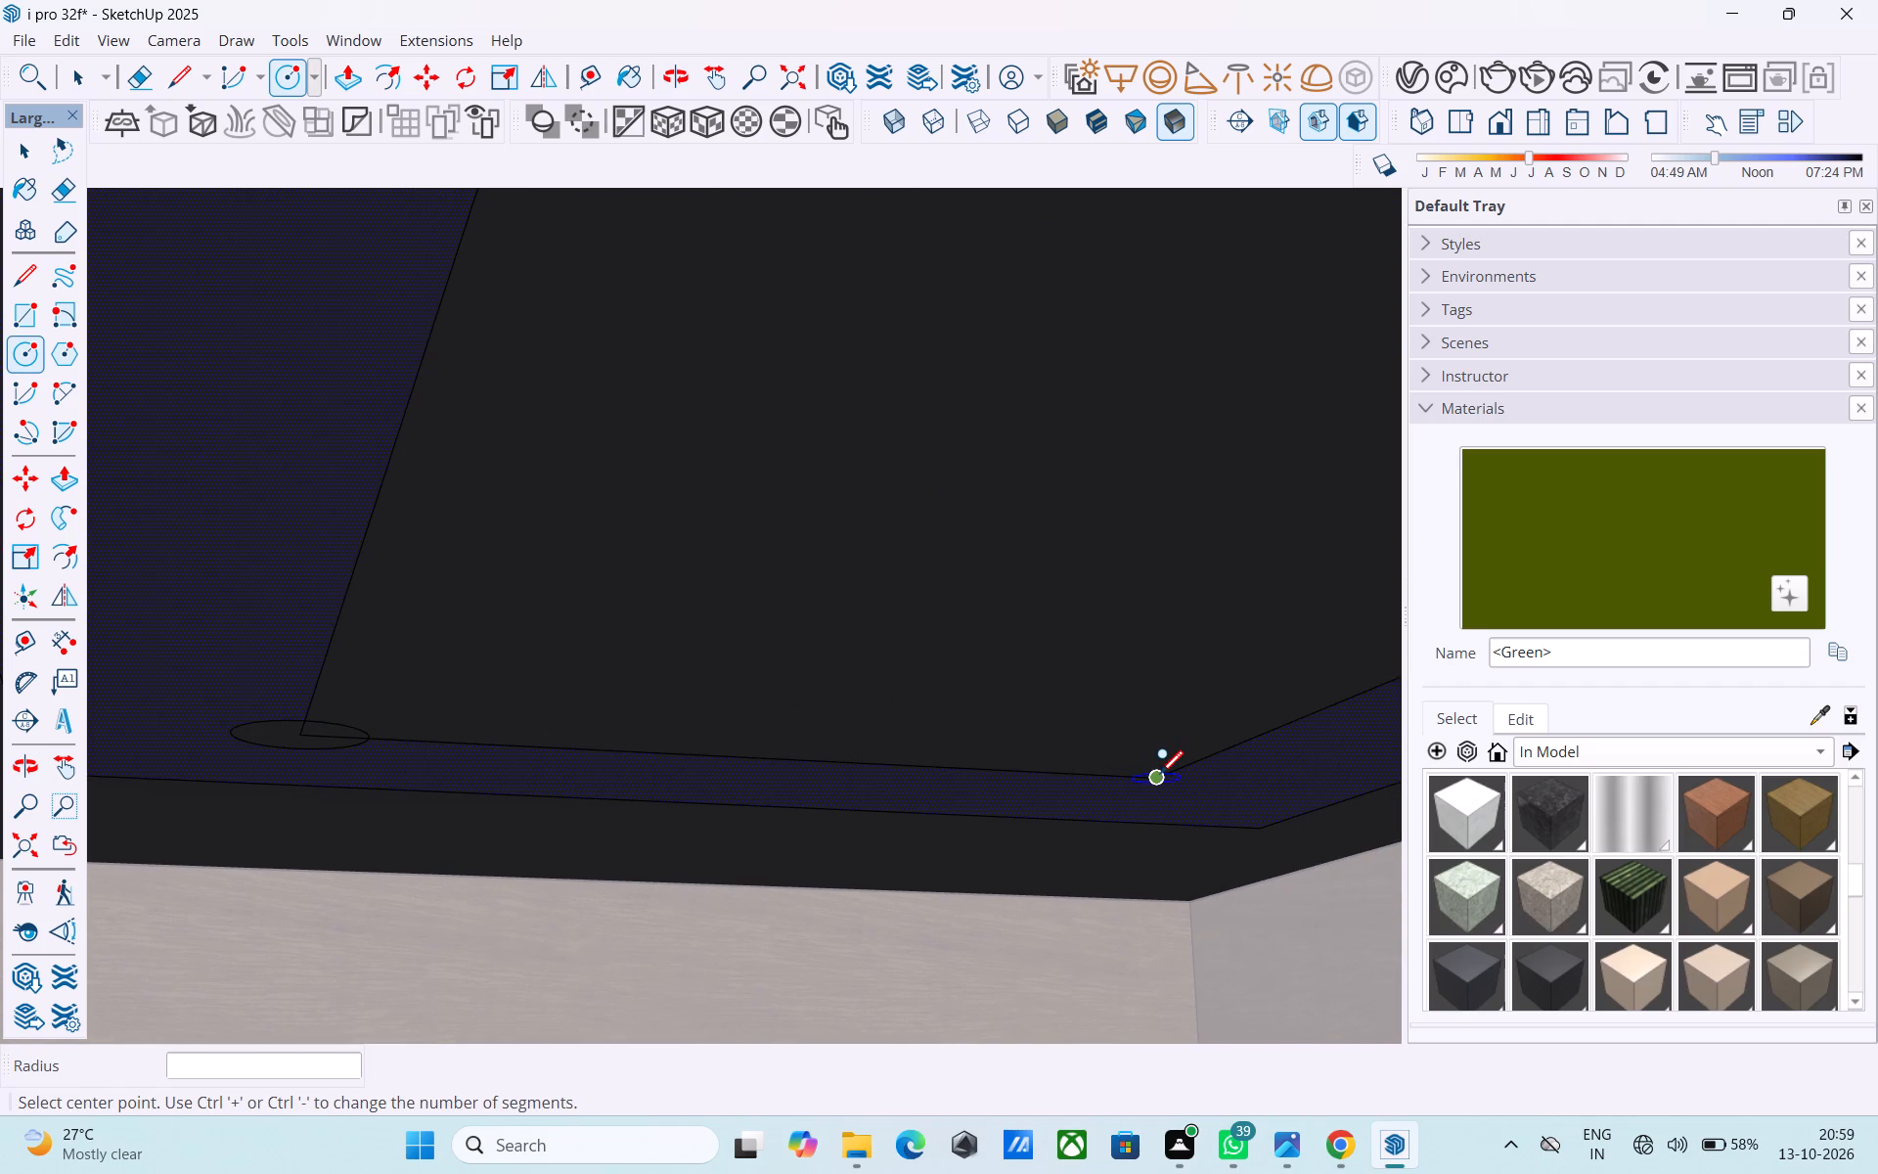
left_click(1160, 776)
key("3")
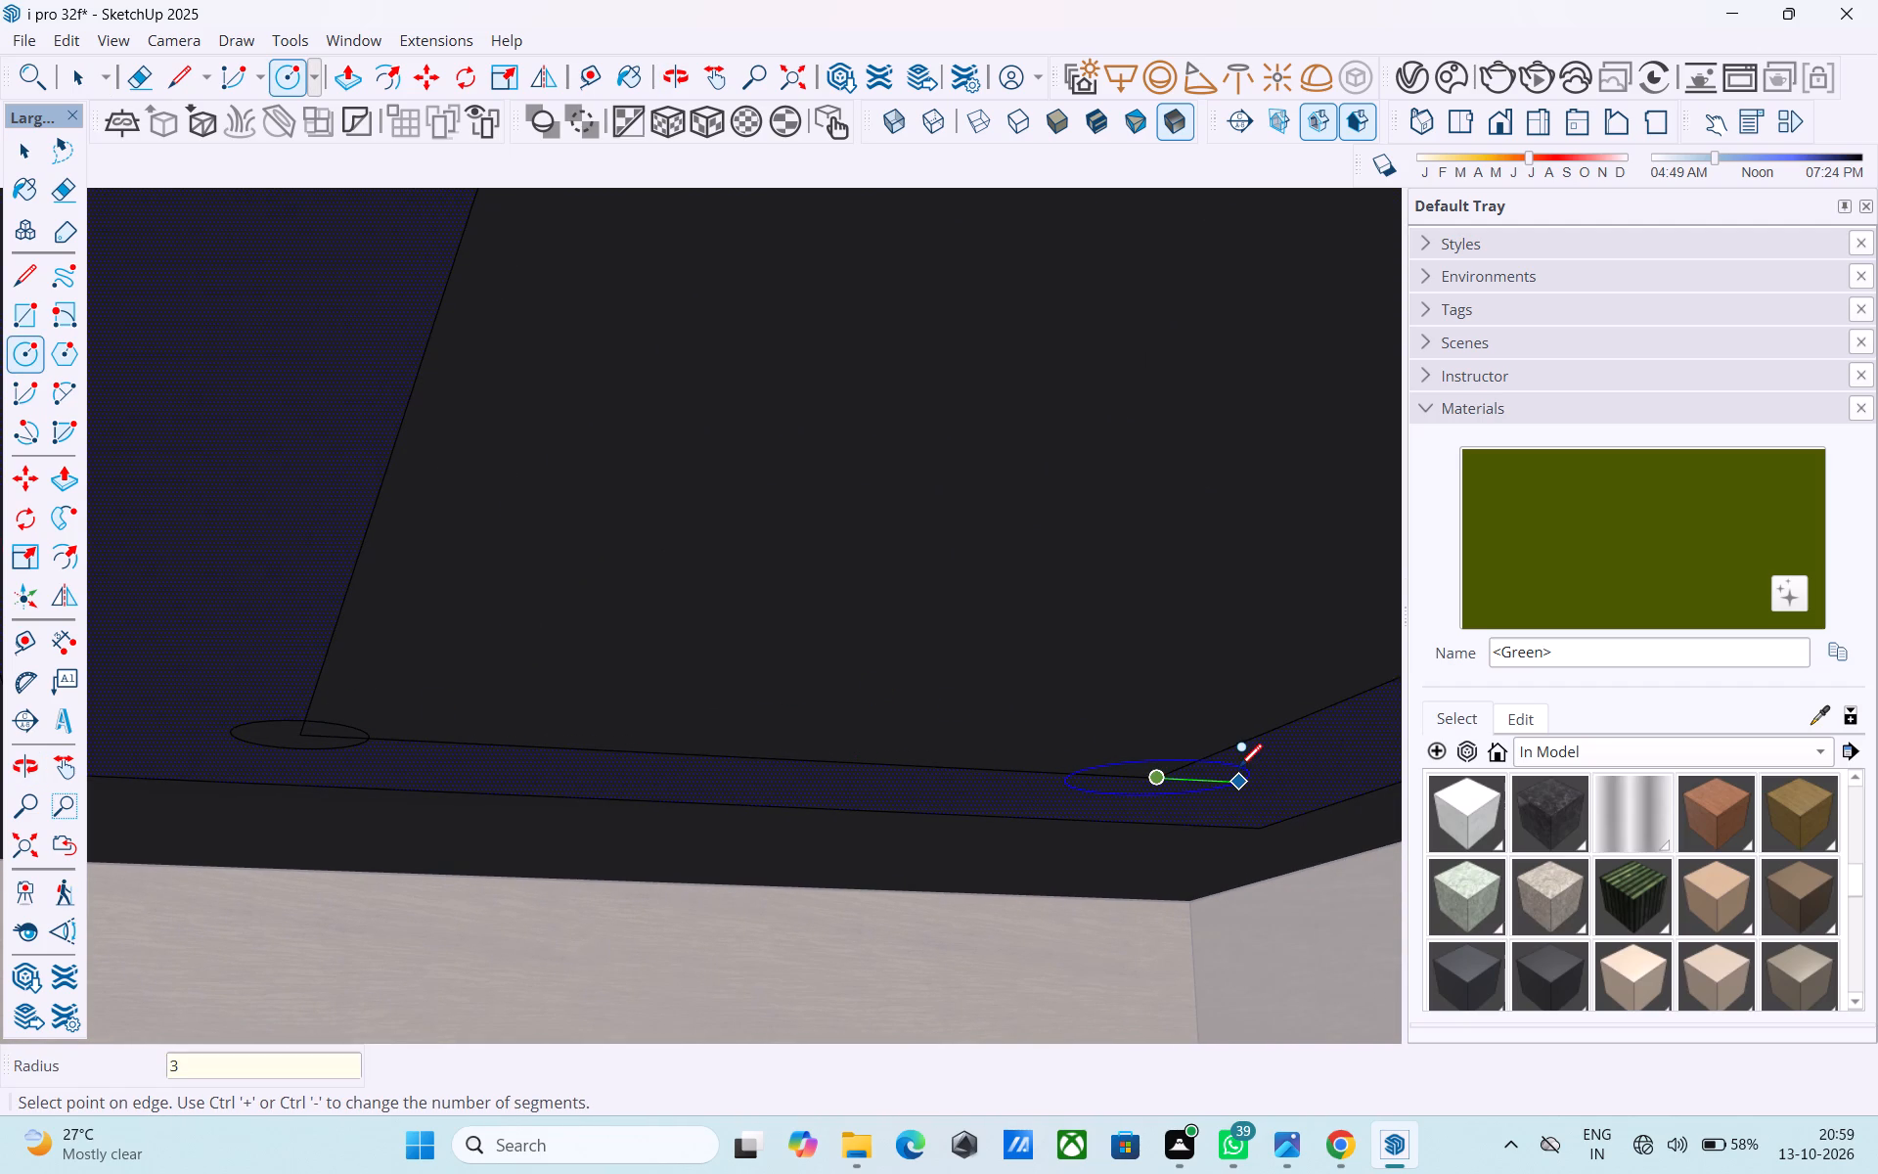
key("shift+quotedbl")
key("Return")
Erase the inner rectangle's edge pieces inside the circle at the wall-side corner nearest the textured stone column.
scroll(1134, 771, "up", 6)
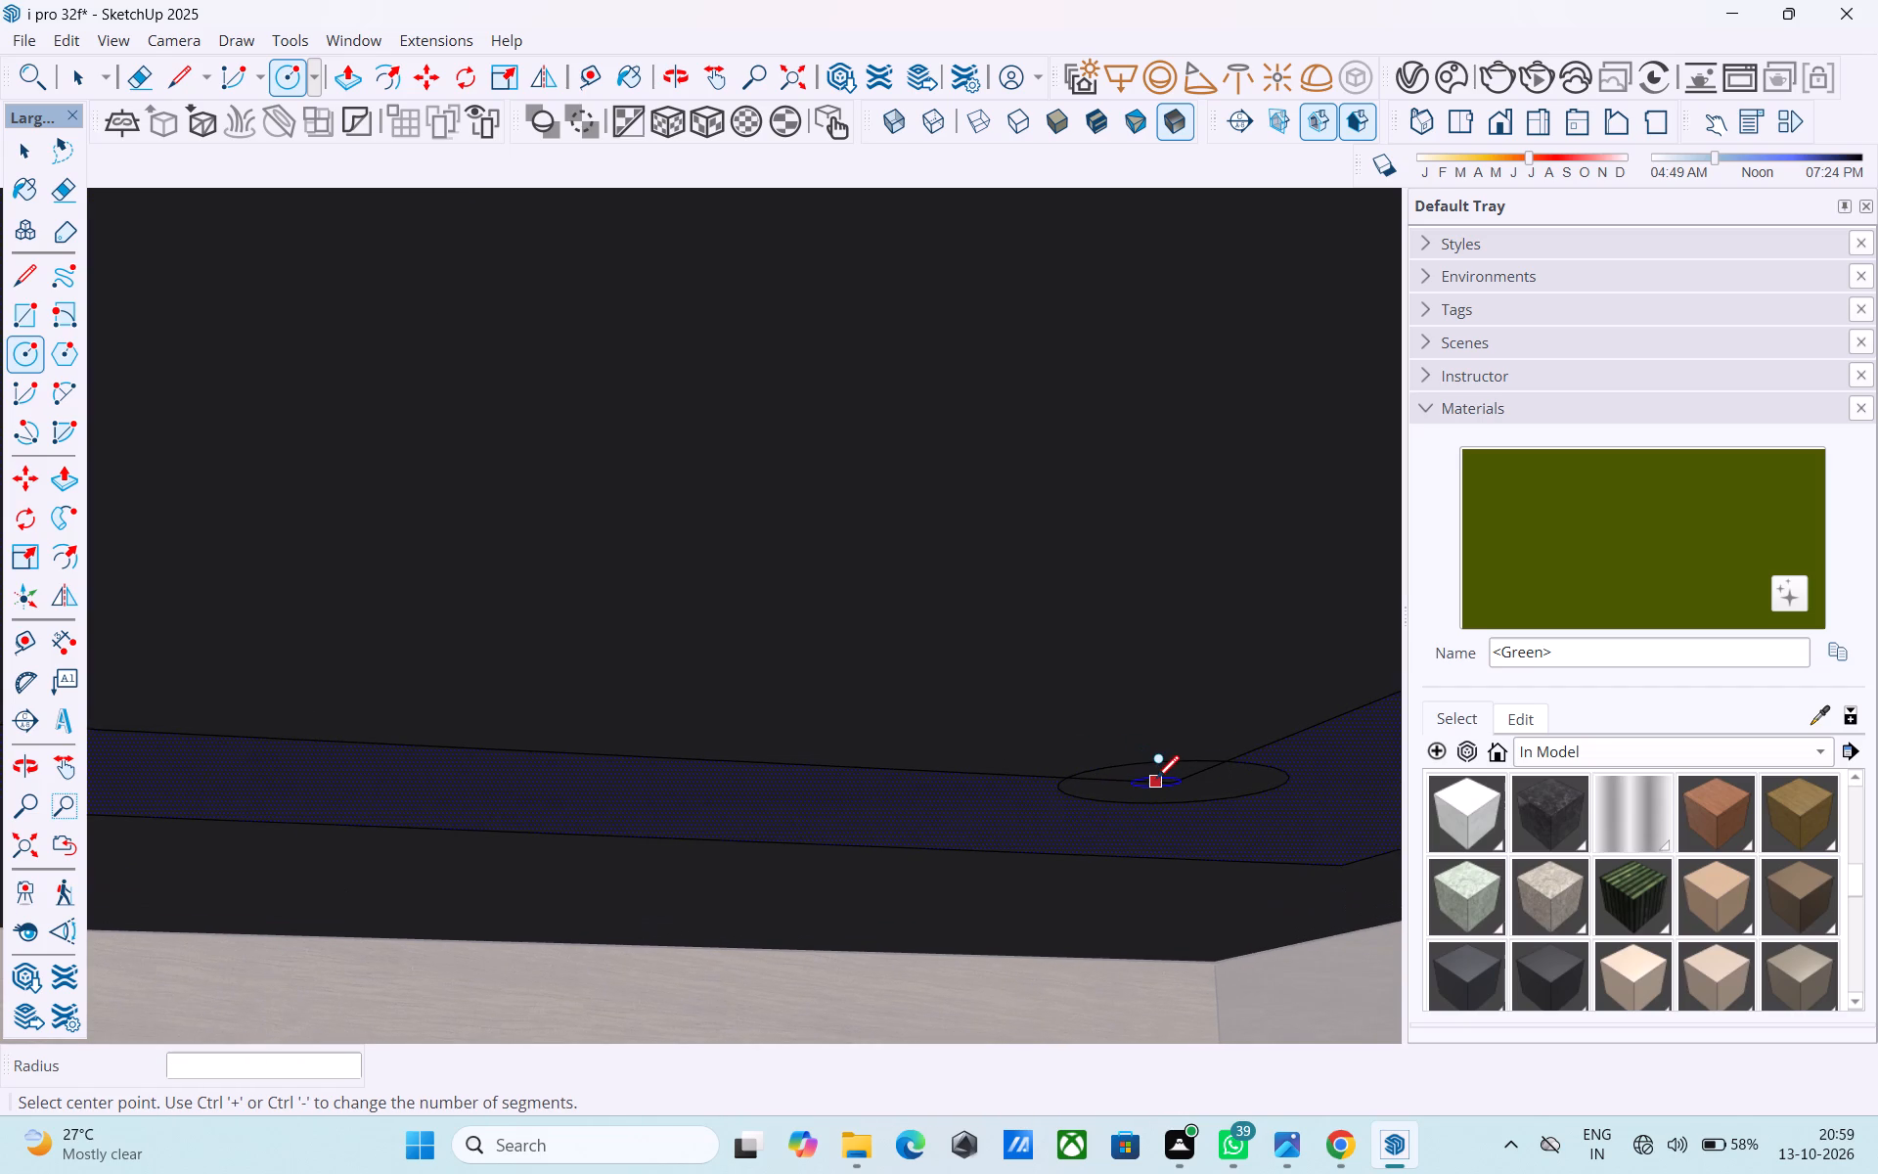
key("e")
scroll(1161, 778, "up", 4)
left_click_drag(1163, 778, 1164, 787)
left_click(1197, 781)
scroll(1233, 796, "down", 3)
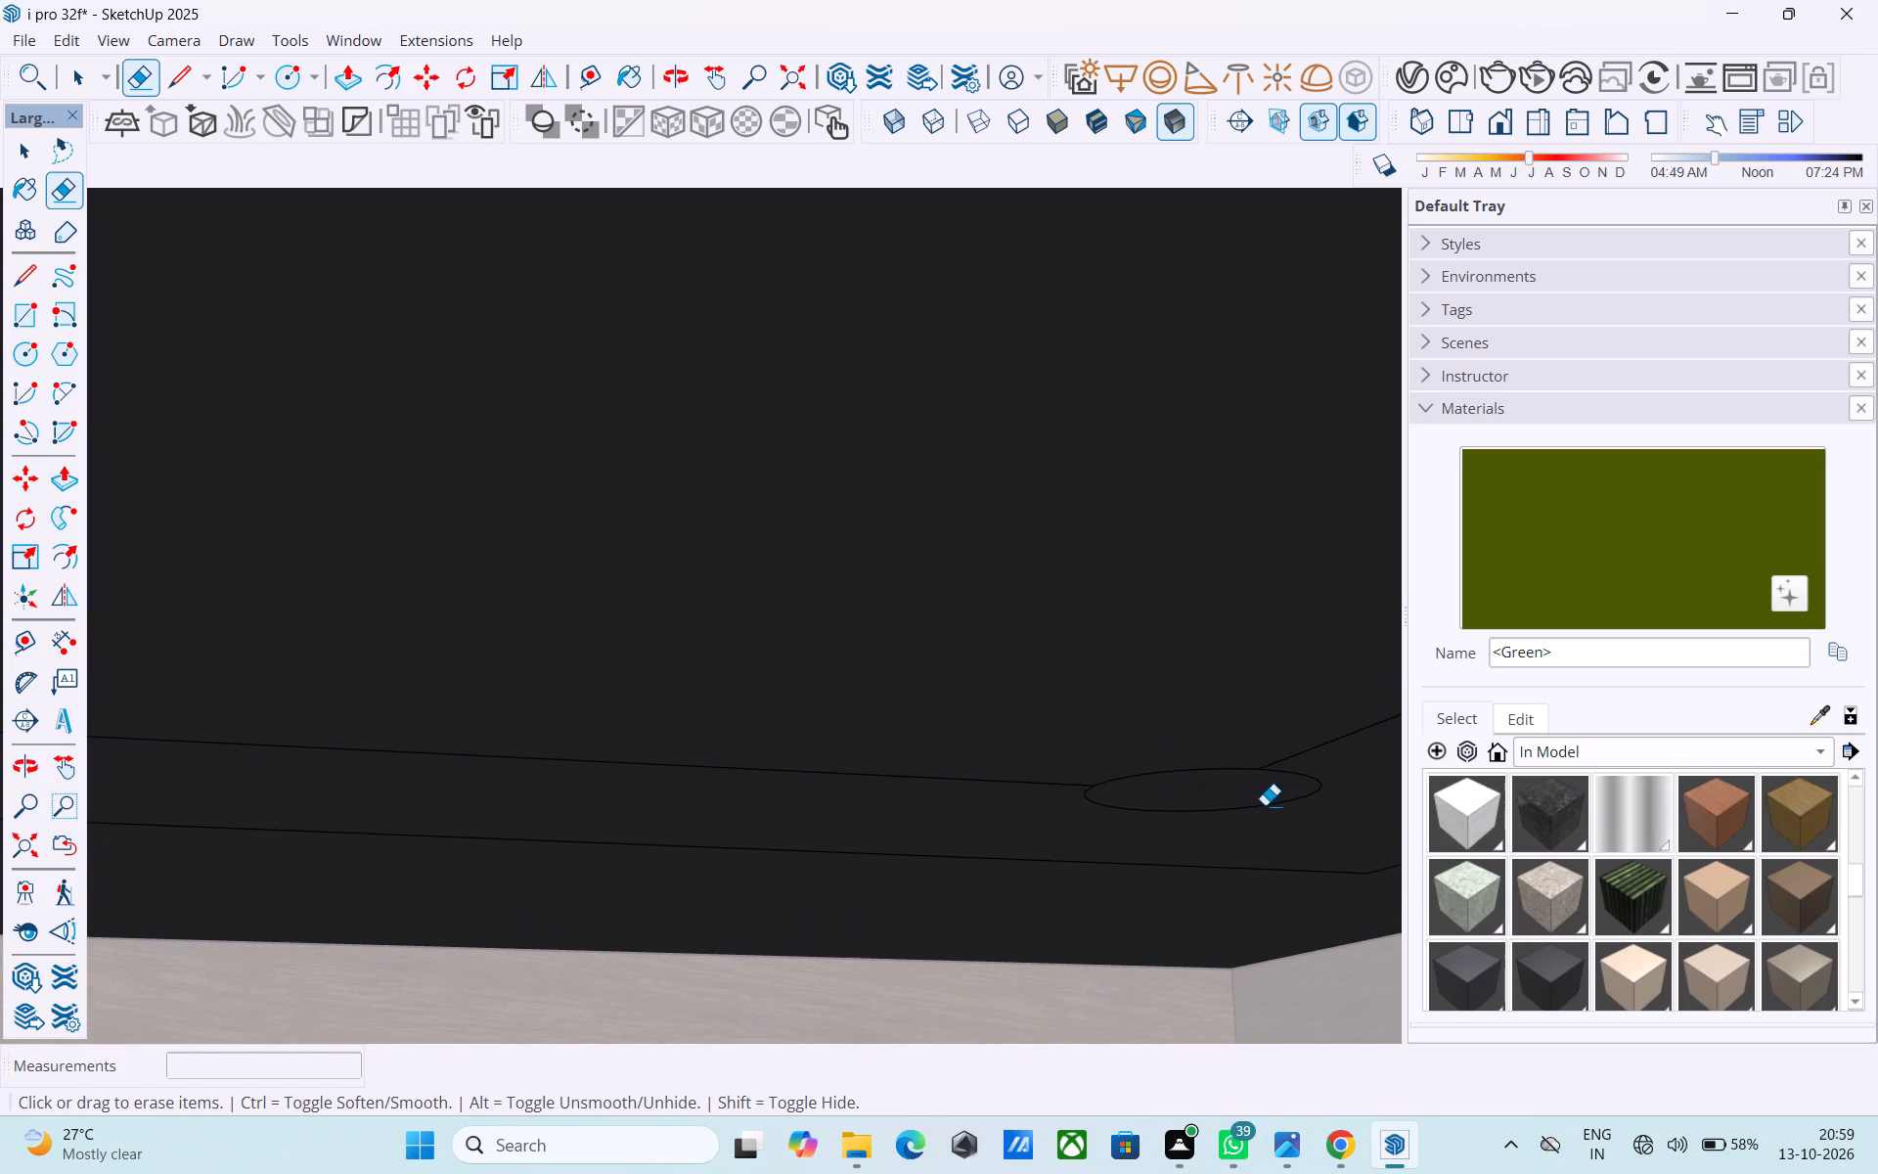
Erase the inner rectangle's edge pieces inside the other circle nearest the house wall.
scroll(1265, 805, "down", 5)
middle_click_drag(221, 801, 460, 776)
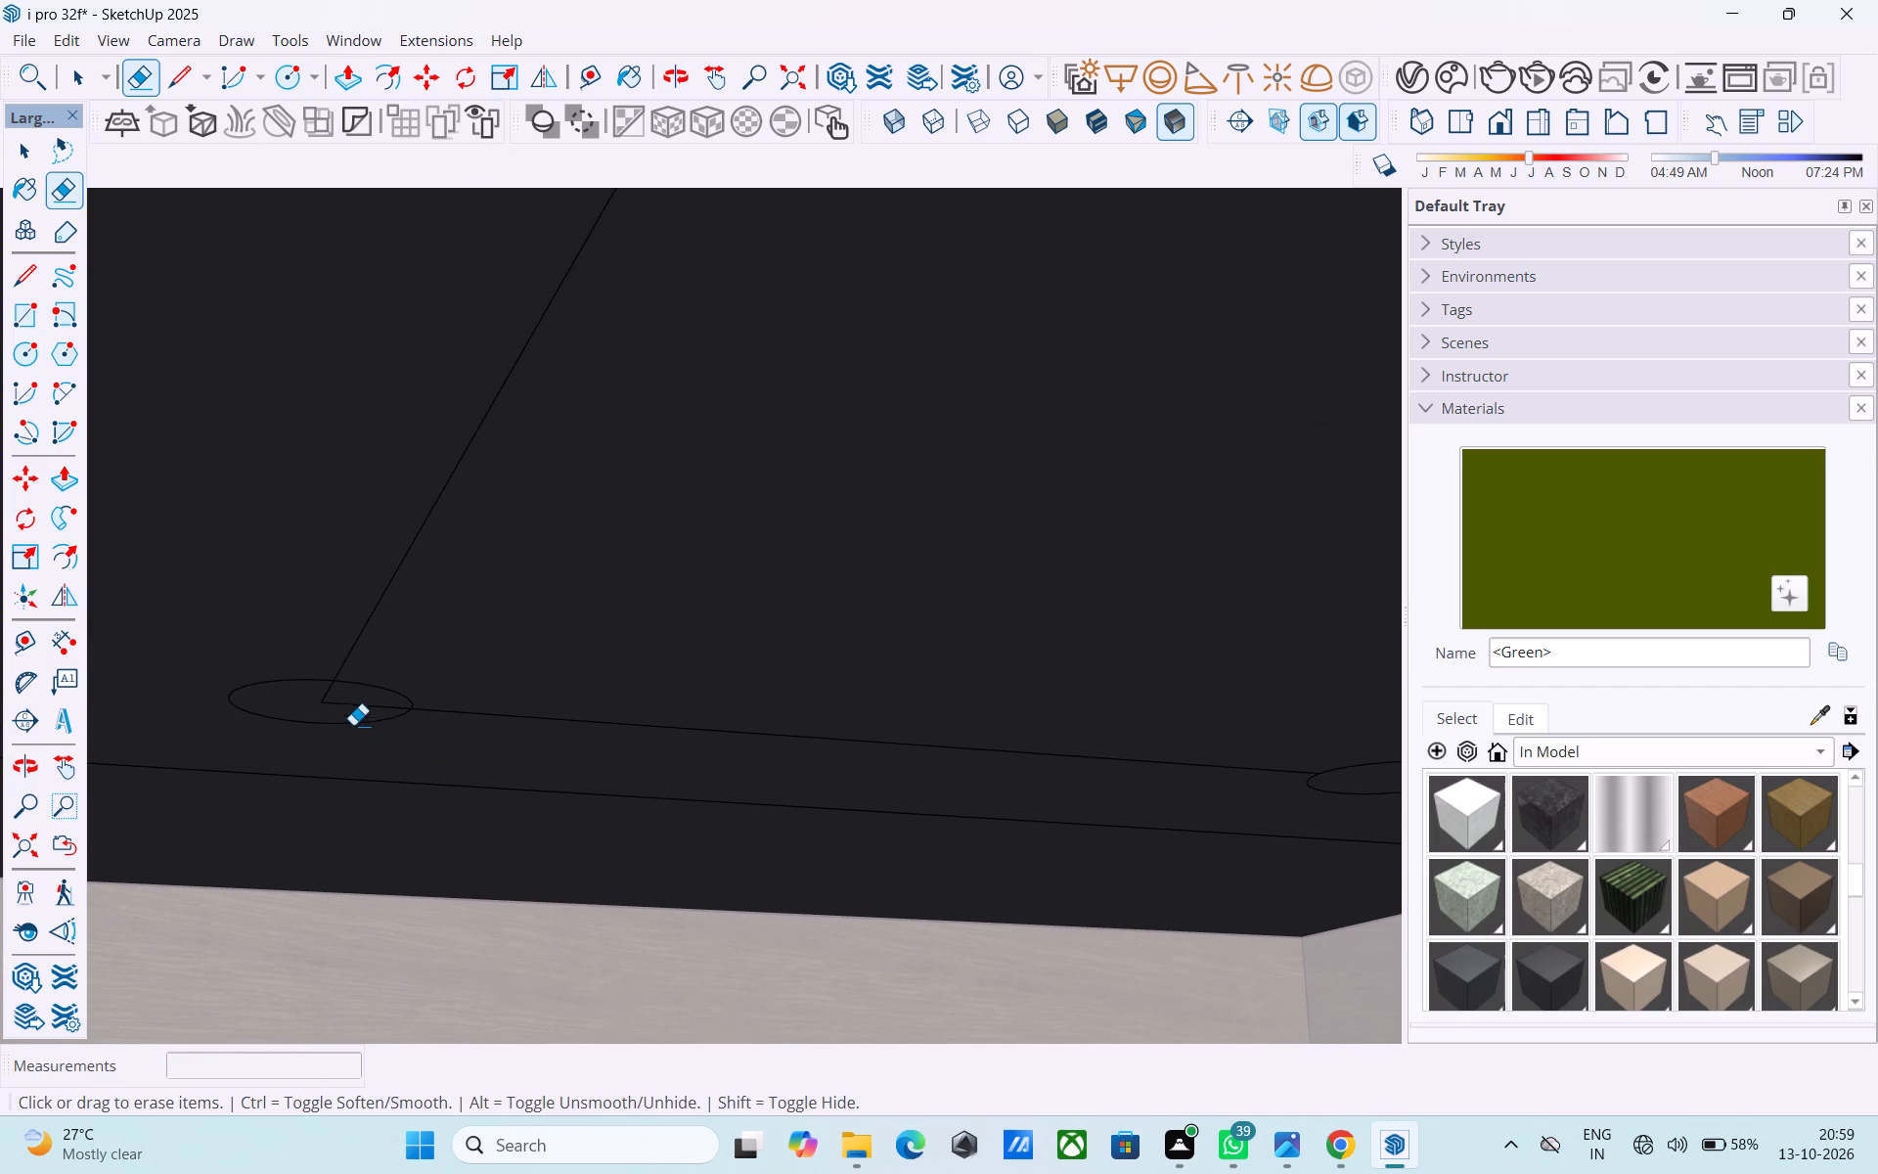
left_click(351, 705)
left_click(329, 701)
Erase the inner rectangle's edge pieces inside one of the two circles farthest from the house wall.
scroll(483, 790, "down", 3)
middle_click_drag(602, 685, 582, 741, "shift")
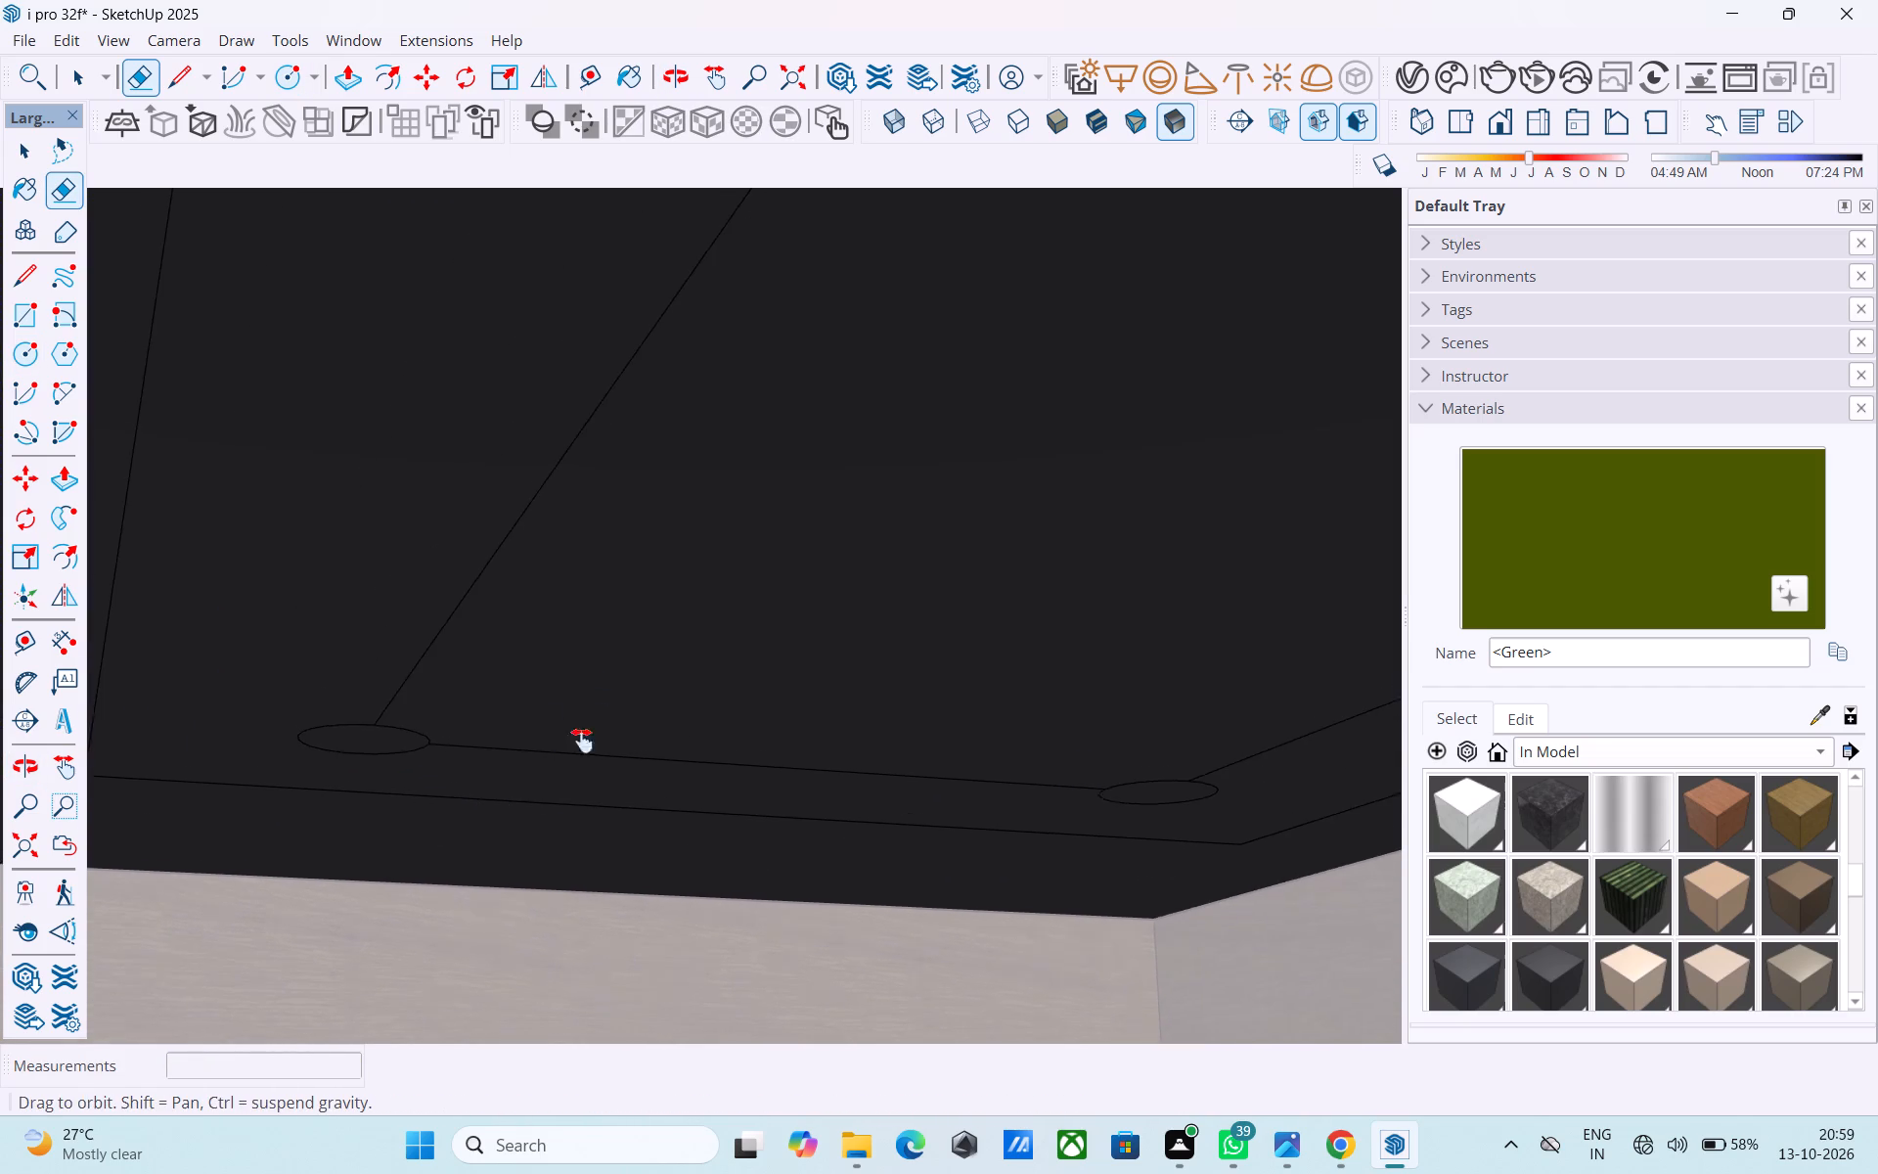
middle_click_drag(582, 741, 416, 898, "shift")
middle_click_drag(577, 716, 501, 942, "shift")
middle_click_drag(757, 548, 506, 800, "shift")
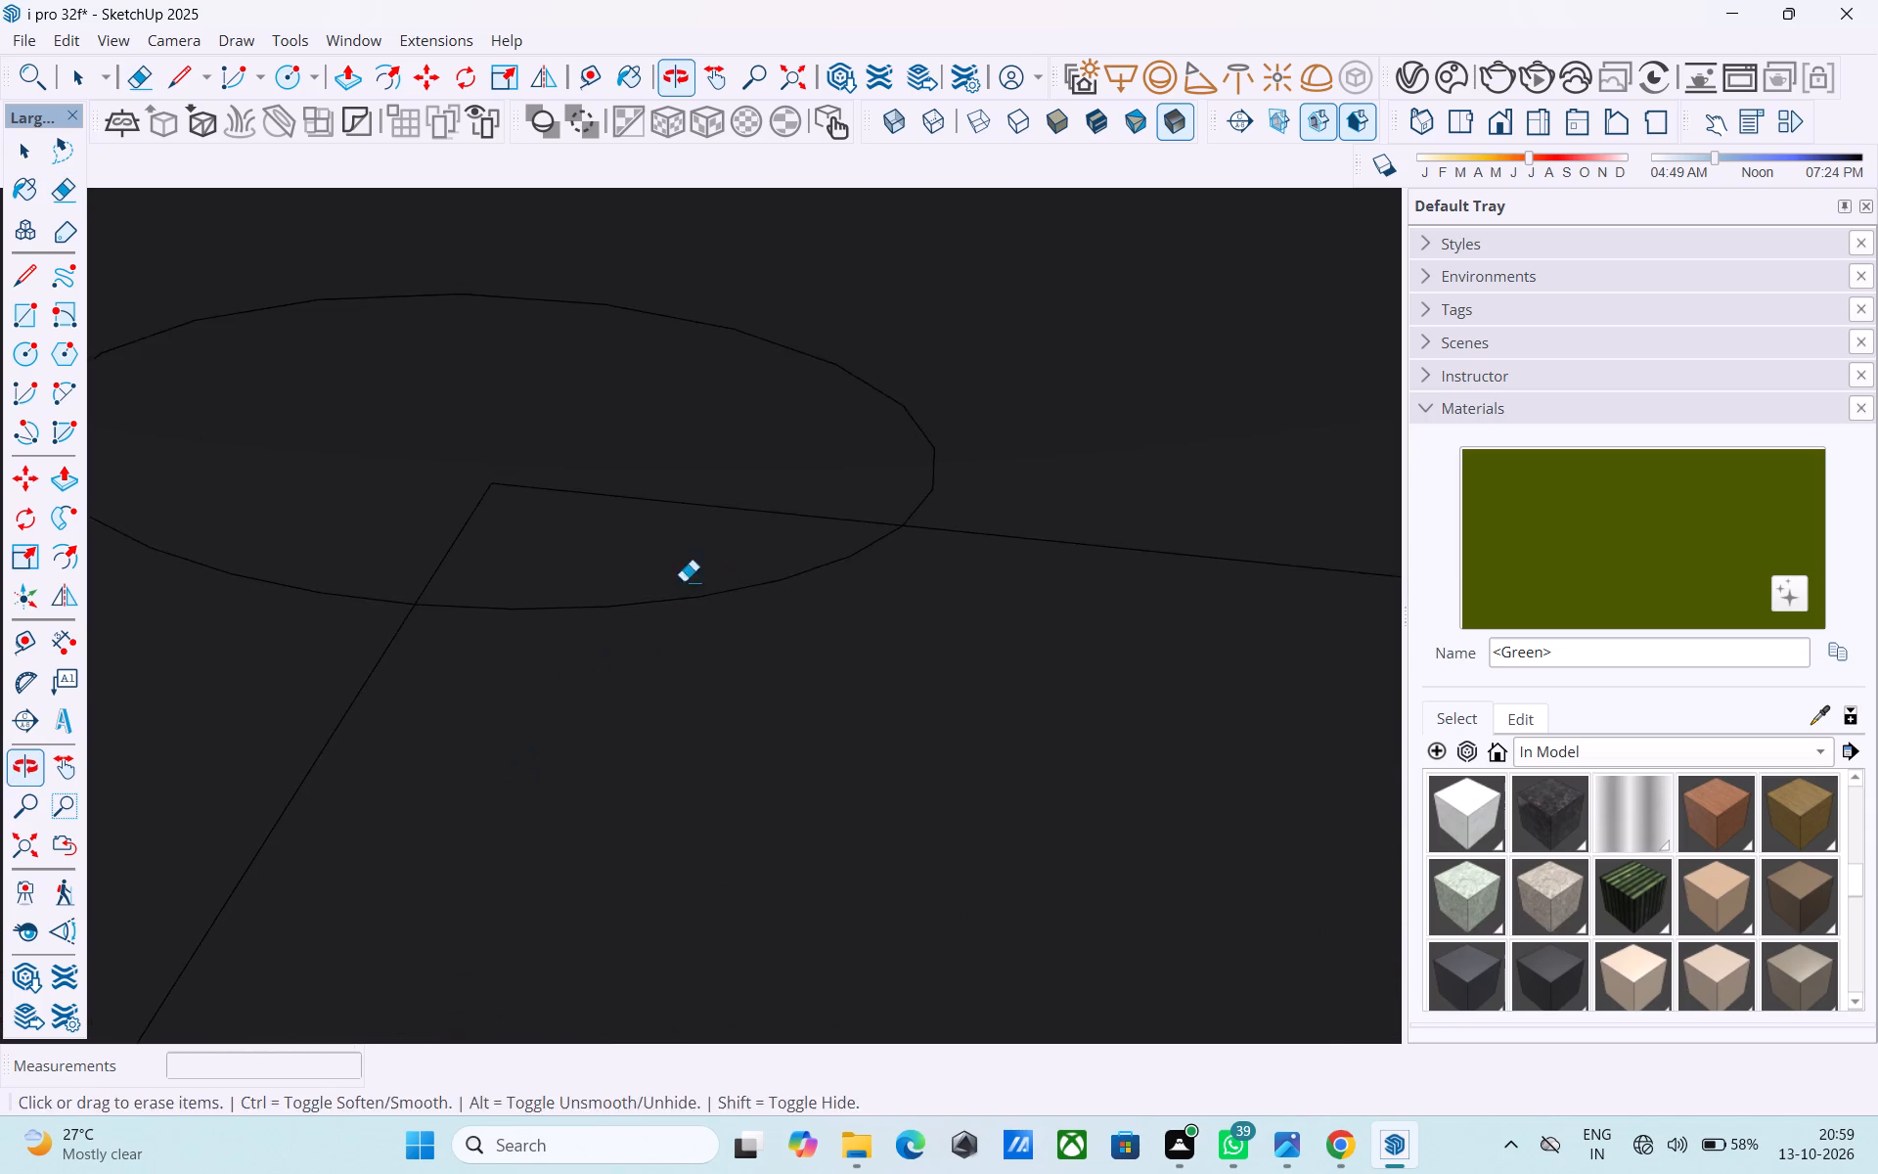
middle_click_drag(734, 520, 714, 546, "shift")
left_click_drag(540, 508, 521, 560)
left_click(476, 511)
Erase the inner rectangle's edge pieces inside the last remaining circle on the canopy's underside.
middle_click_drag(686, 503, 48, 448)
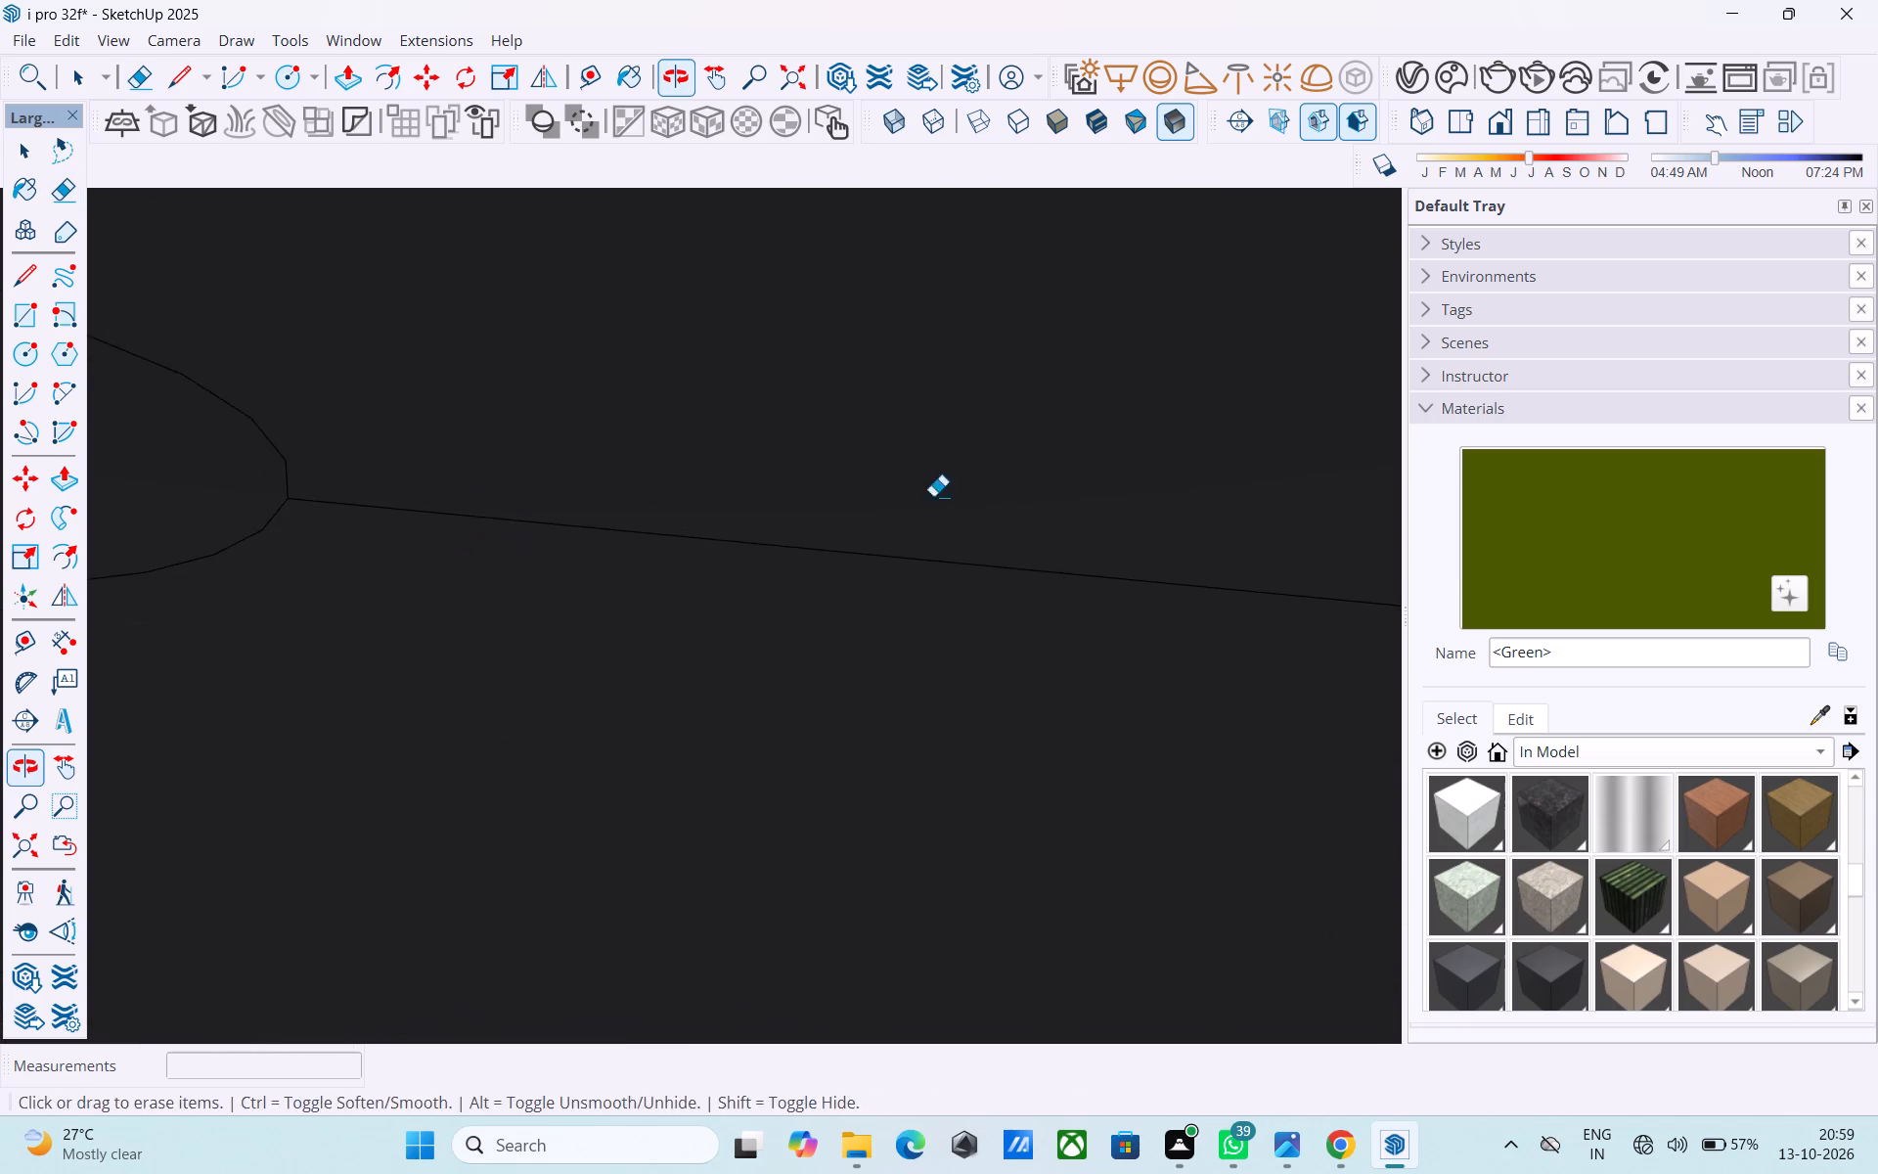
middle_click_drag(1043, 487, 283, 413, "shift")
scroll(332, 454, "down", 3)
middle_click_drag(847, 581, 91, 371)
middle_click_drag(943, 468, 92, 401, "shift")
middle_click_drag(1013, 429, 912, 397, "shift")
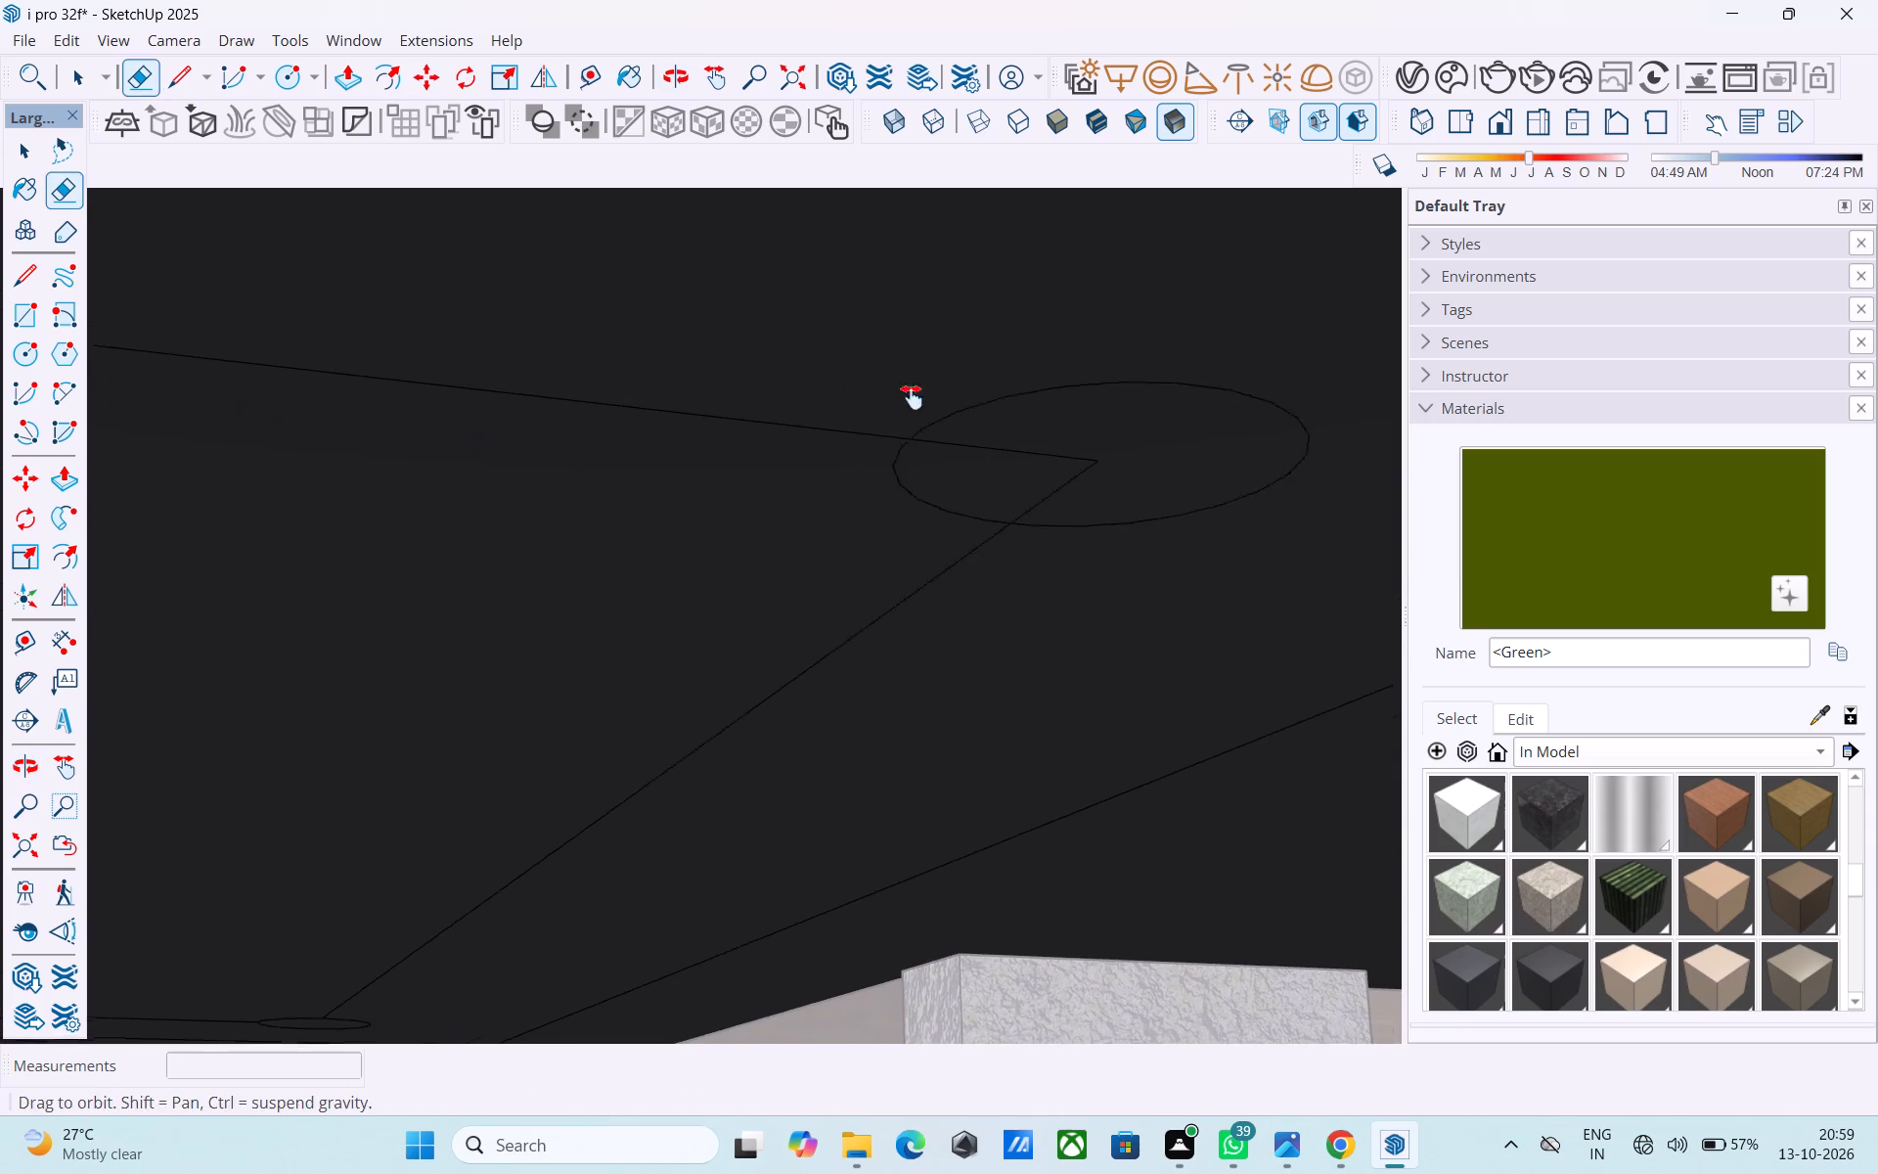
middle_click_drag(912, 397, 824, 393, "shift")
left_click_drag(951, 434, 960, 445)
left_click_drag(984, 448, 971, 471)
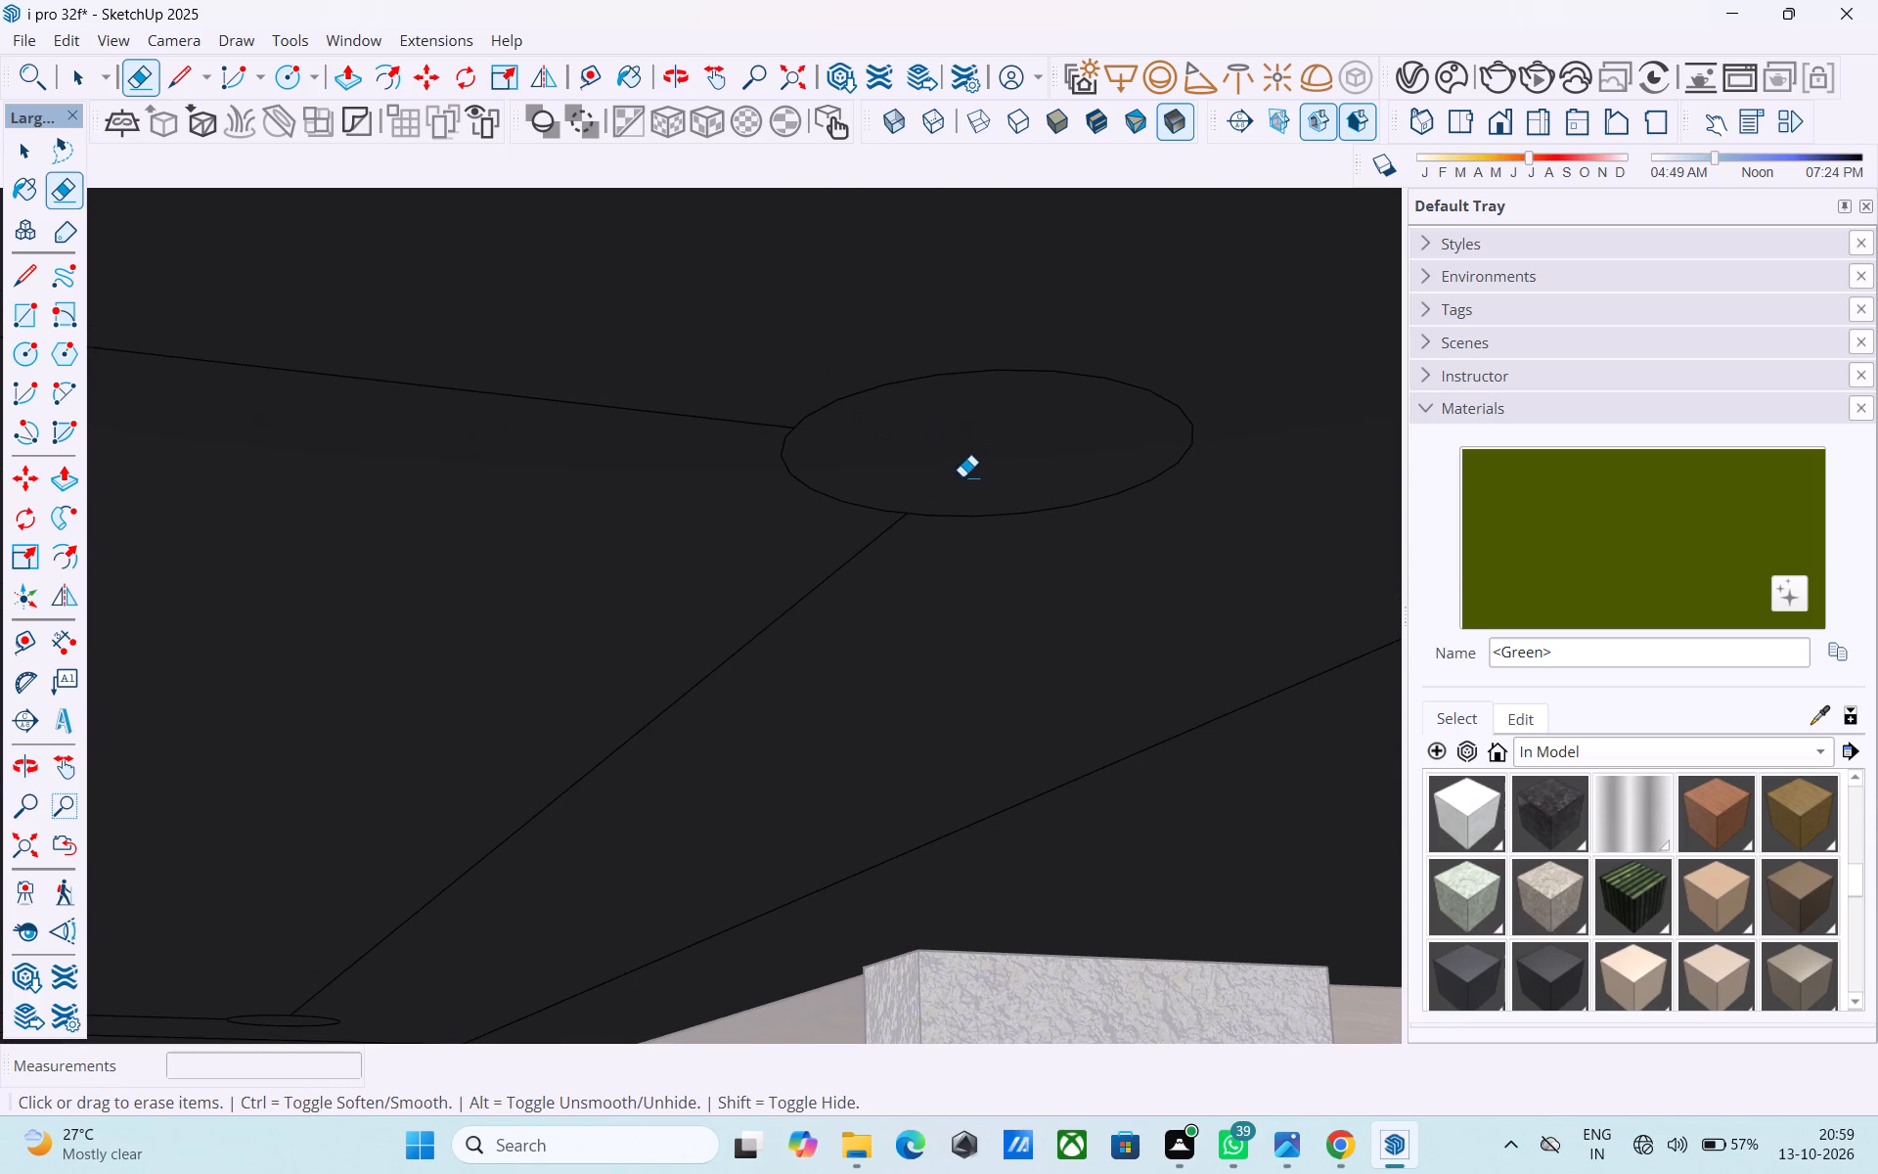
Push the last cleared circle's face 3" up into the canopy's underside to form a light recess.
key("space")
left_click(962, 475)
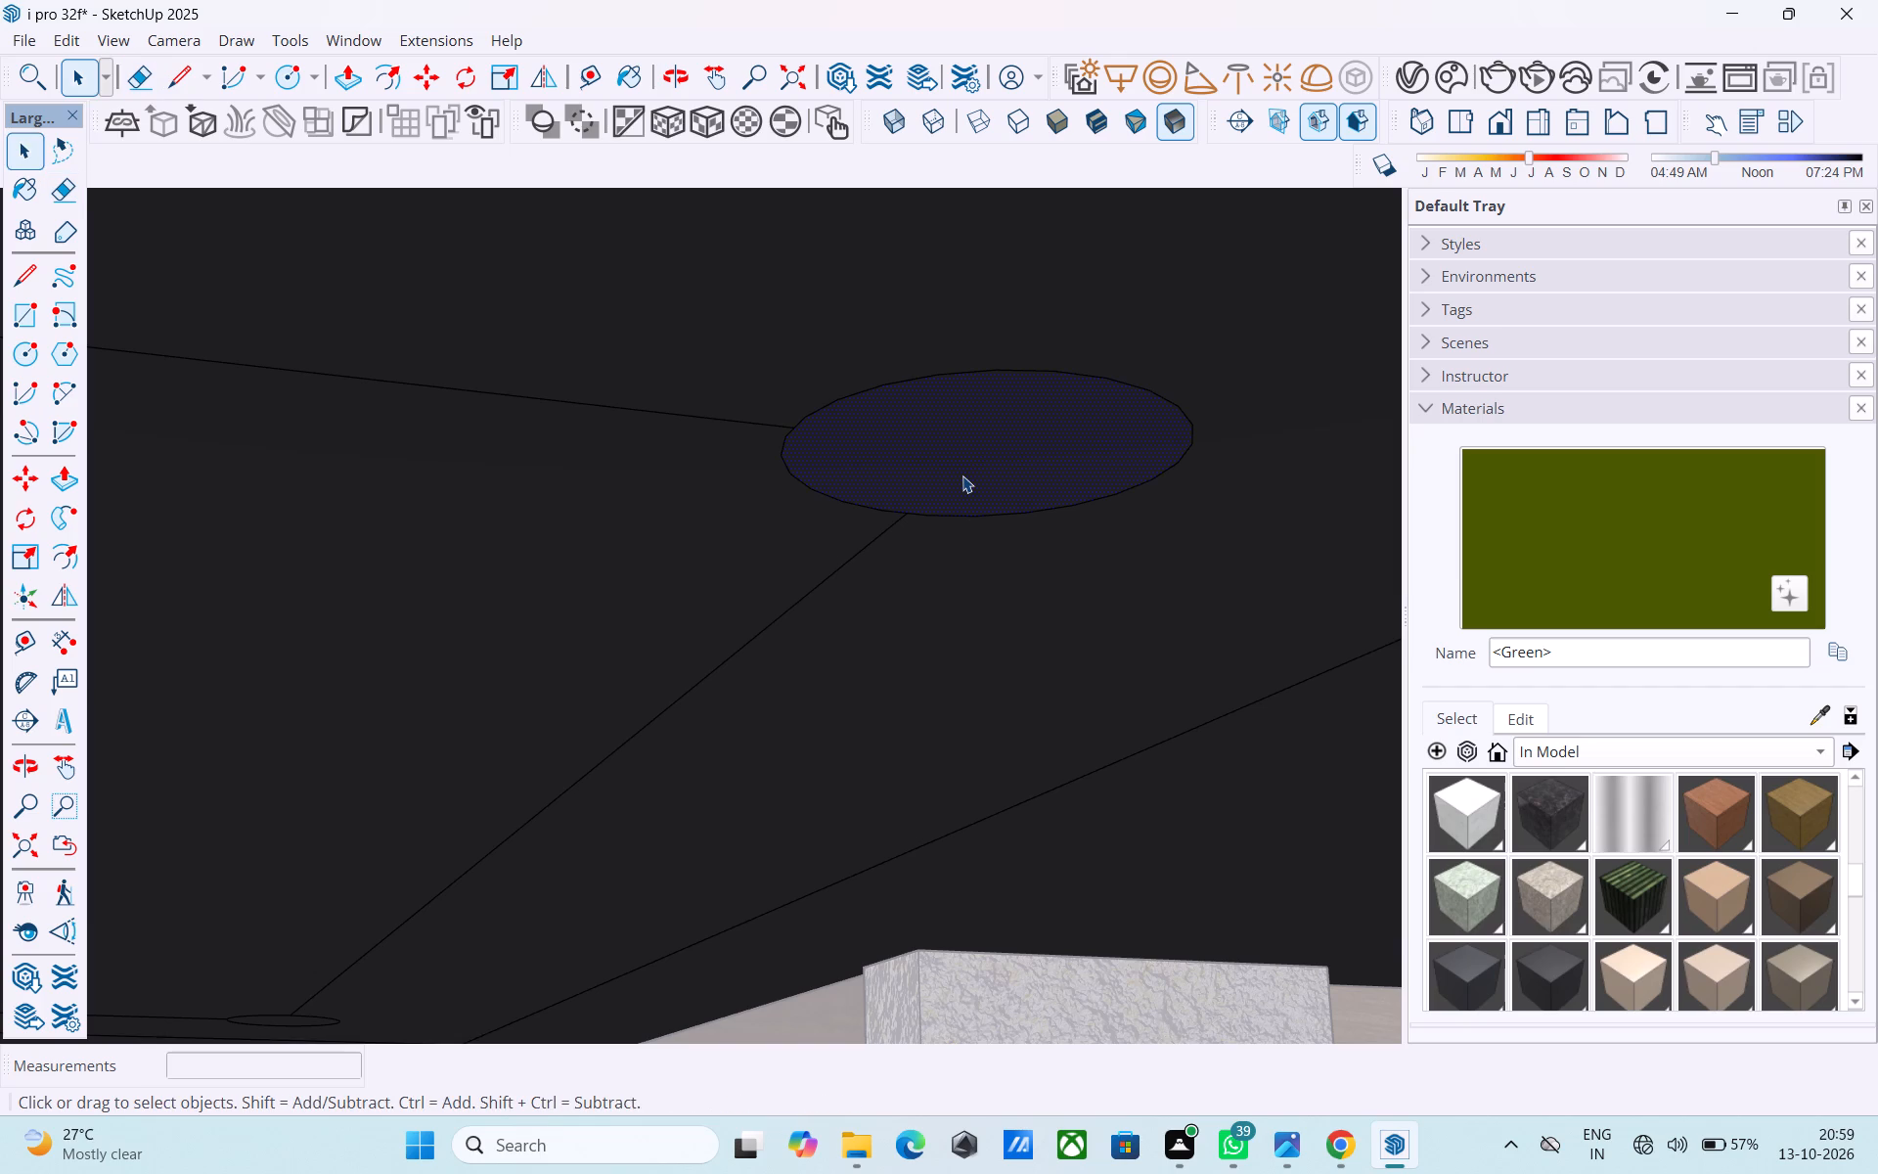
key("p")
left_click(961, 474)
type("3\"")
key("Return")
key("space")
Repeat the 3" push on the two circles nearest the house wall.
middle_click_drag(869, 483, 1058, 183, "shift")
key("p")
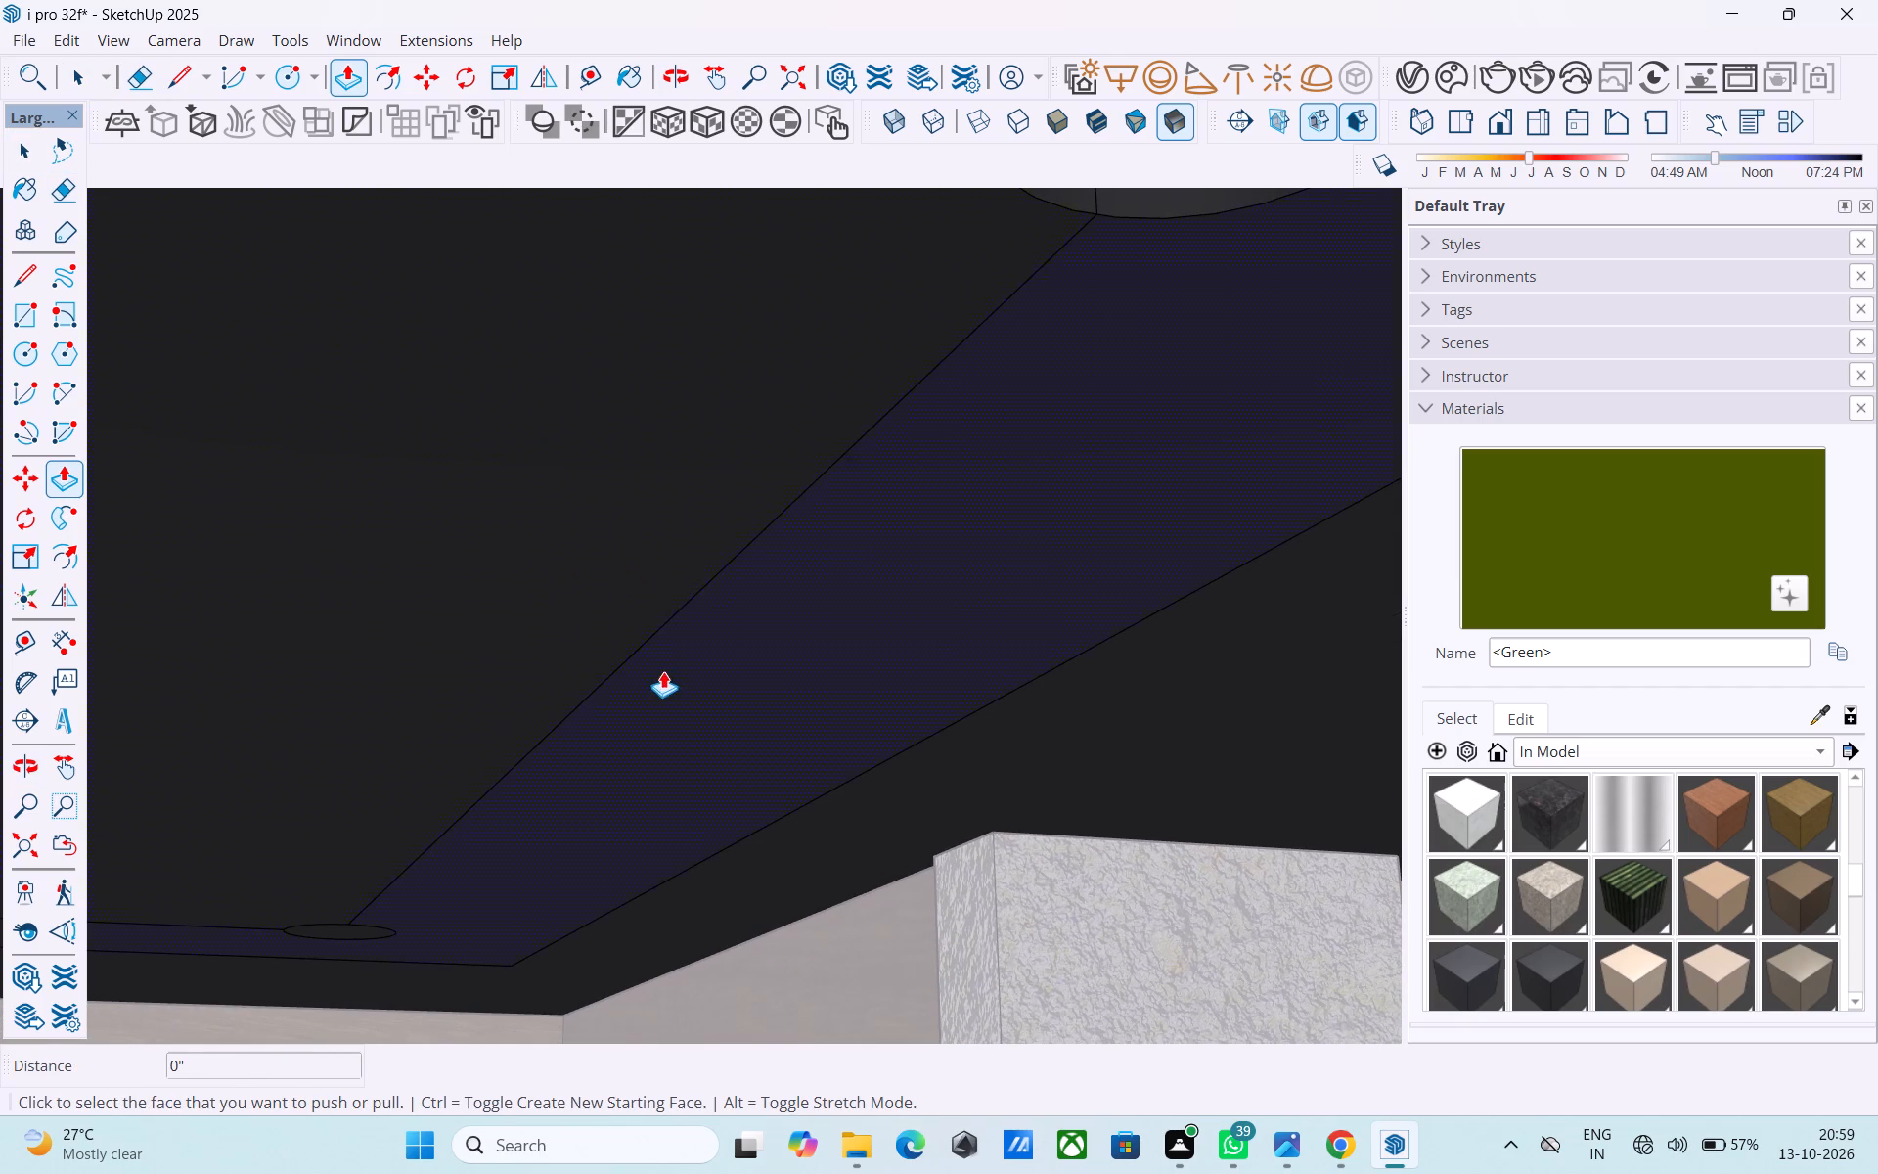
middle_click_drag(658, 675, 830, 453)
scroll(593, 739, "up", 5)
double_click(371, 843)
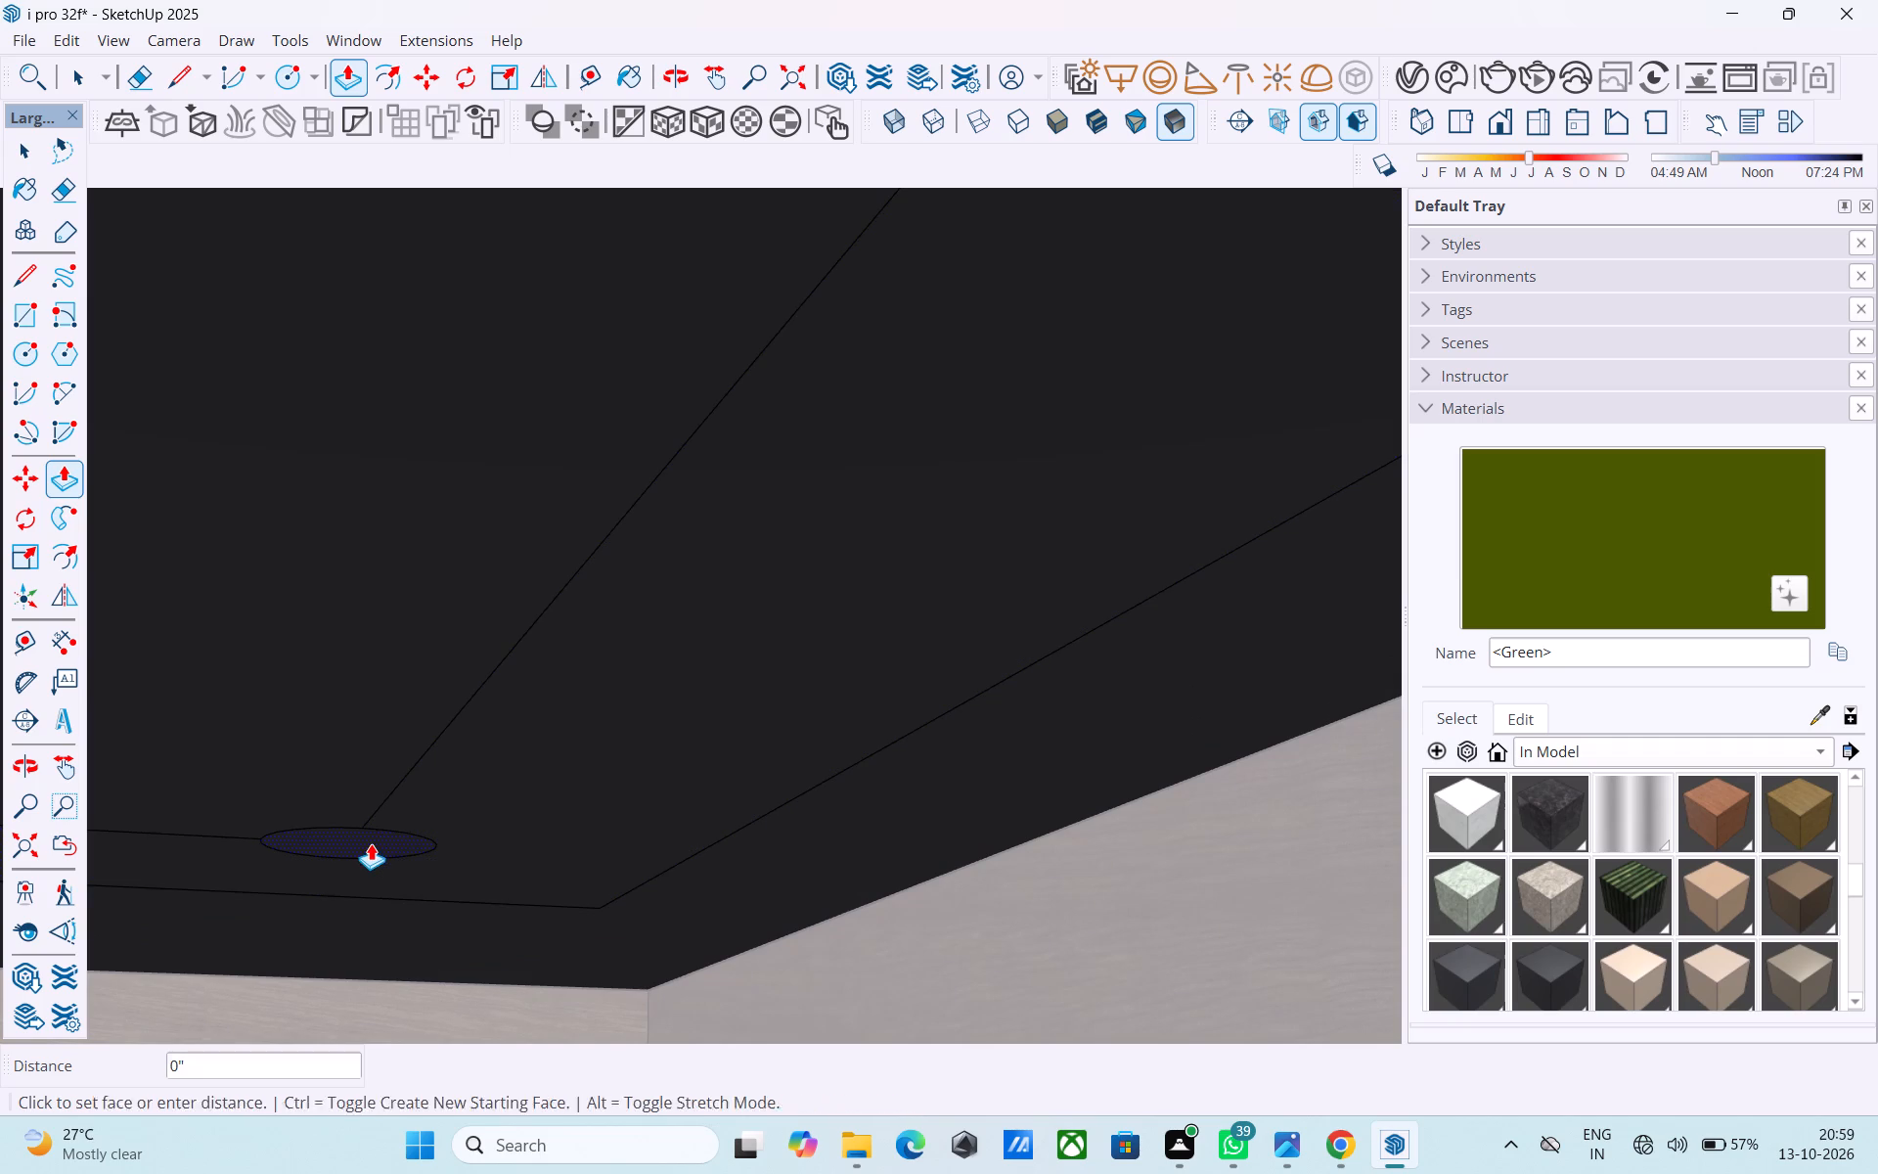
middle_click_drag(372, 829, 1351, 725, "shift")
middle_click_drag(530, 759, 1000, 779, "shift")
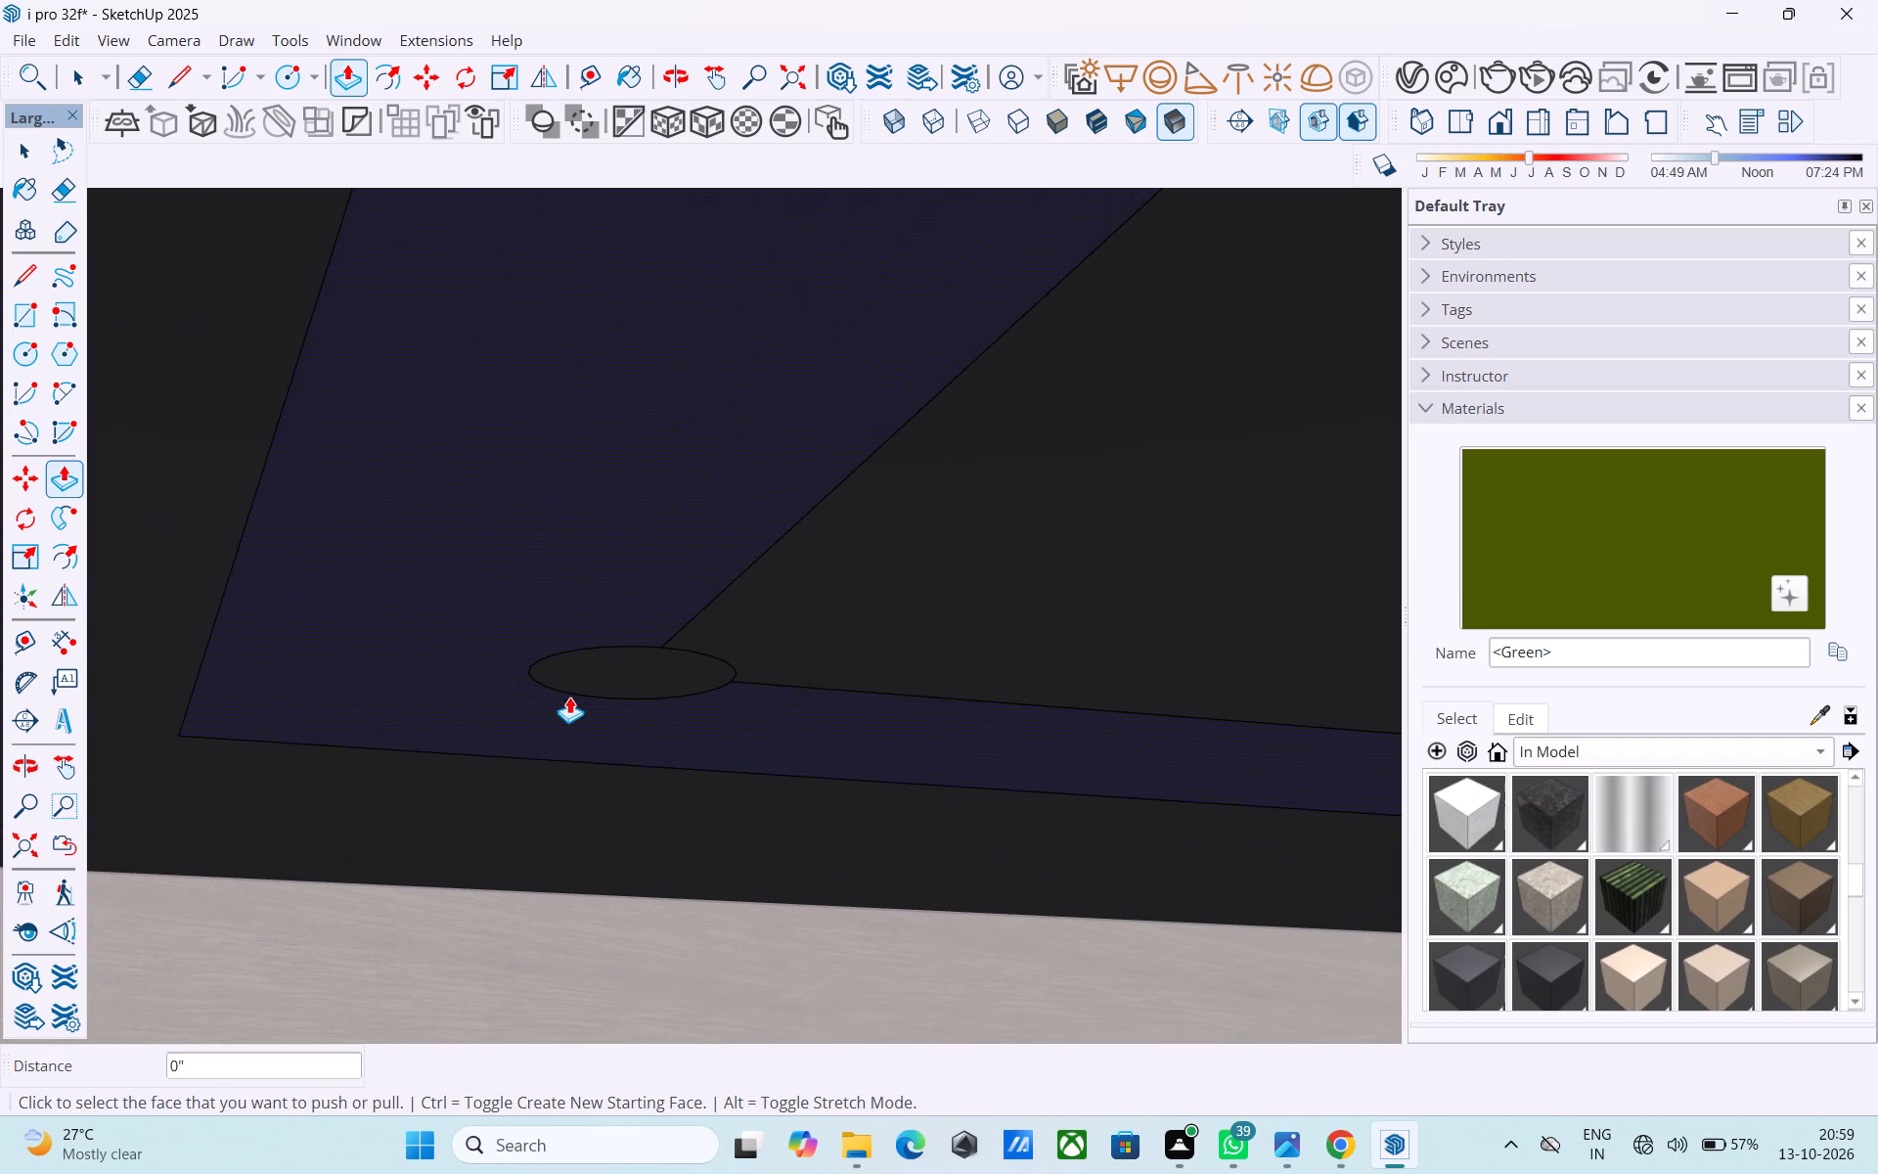
double_click(584, 659)
Repeat the 3" push on the remaining flat circle at the rectangle's fourth corner.
middle_click_drag(745, 595, 528, 888)
scroll(771, 581, "down", 1)
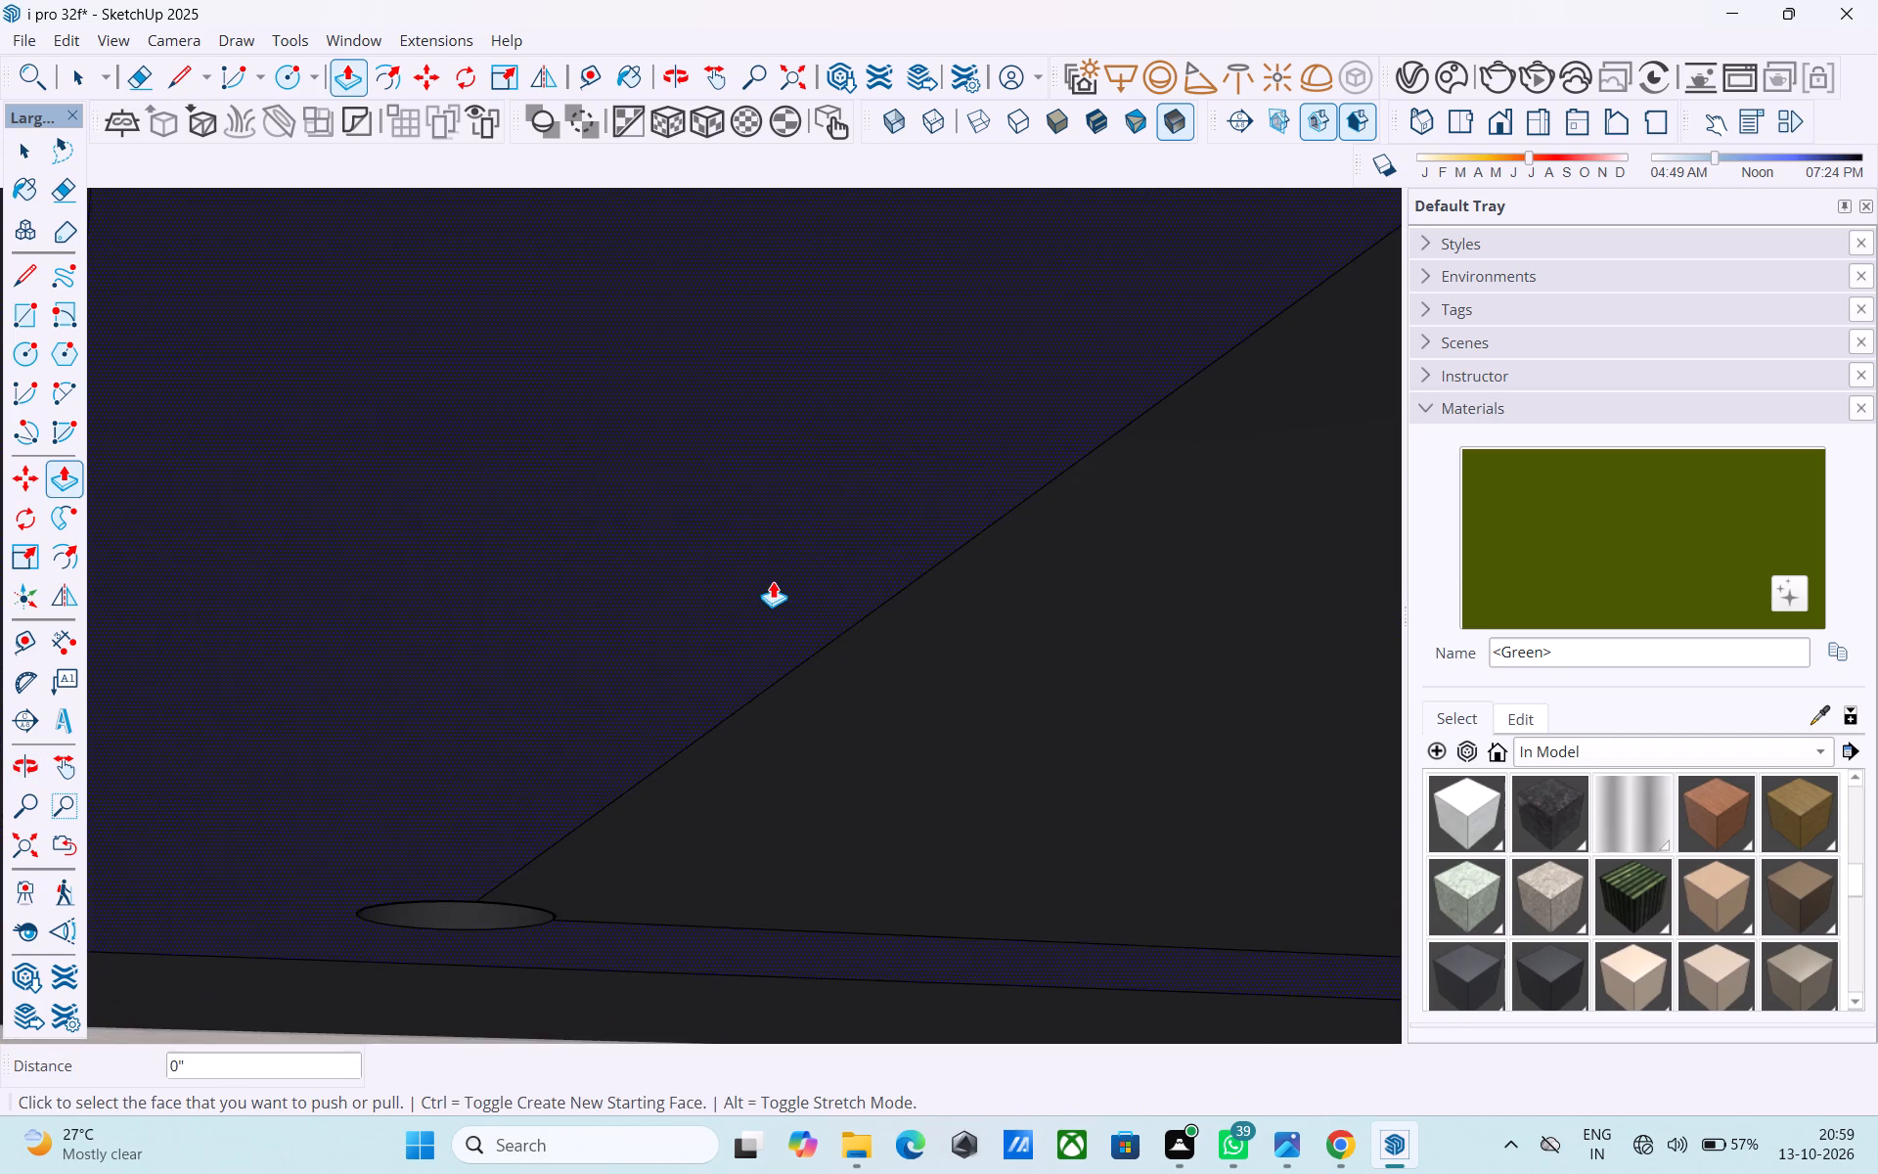
middle_click_drag(773, 581, 310, 800)
middle_click_drag(683, 556, 452, 910, "shift")
middle_click_drag(920, 524, 405, 674, "shift")
scroll(406, 664, "down", 1)
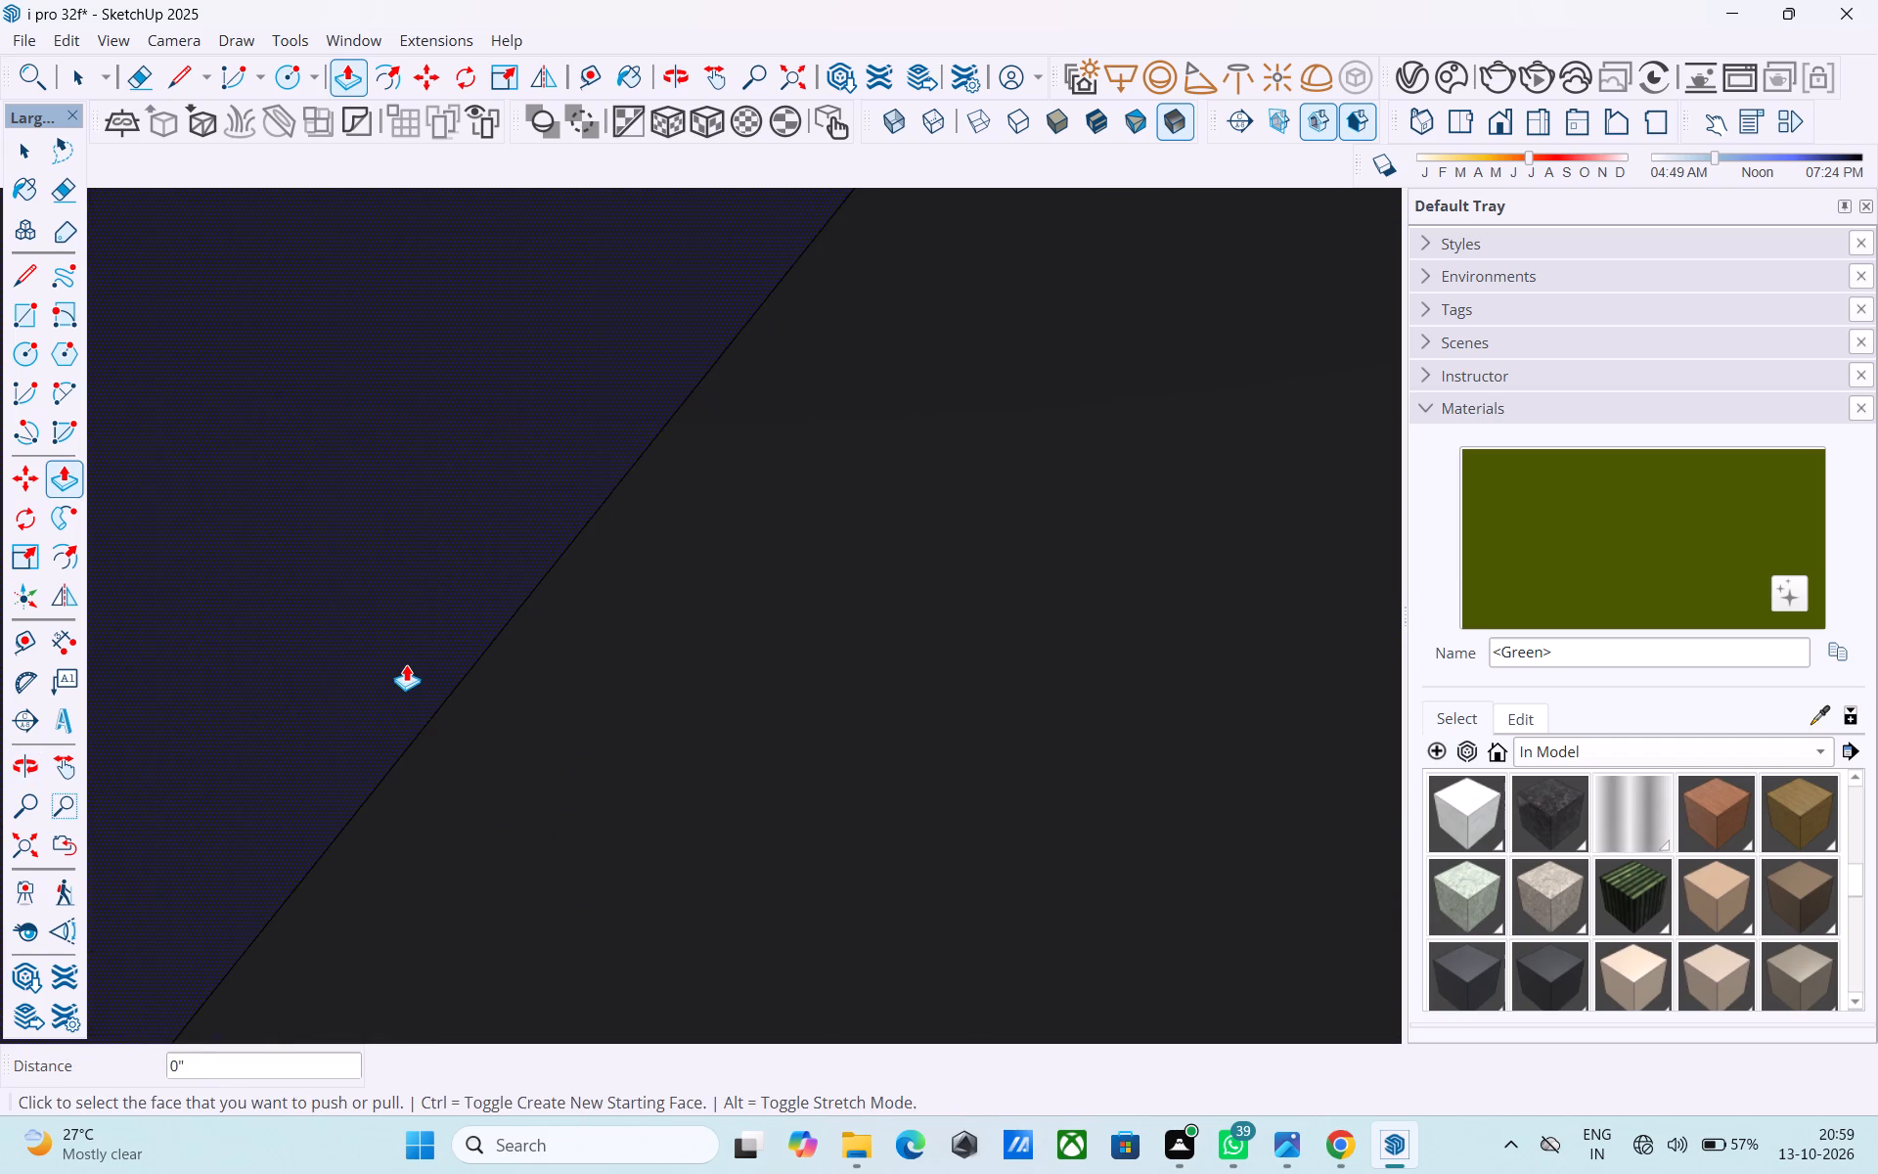
scroll(406, 664, "down", 1)
middle_click_drag(577, 540, 299, 874, "shift")
middle_click_drag(605, 319, 311, 735, "shift")
middle_click_drag(702, 307, 395, 758)
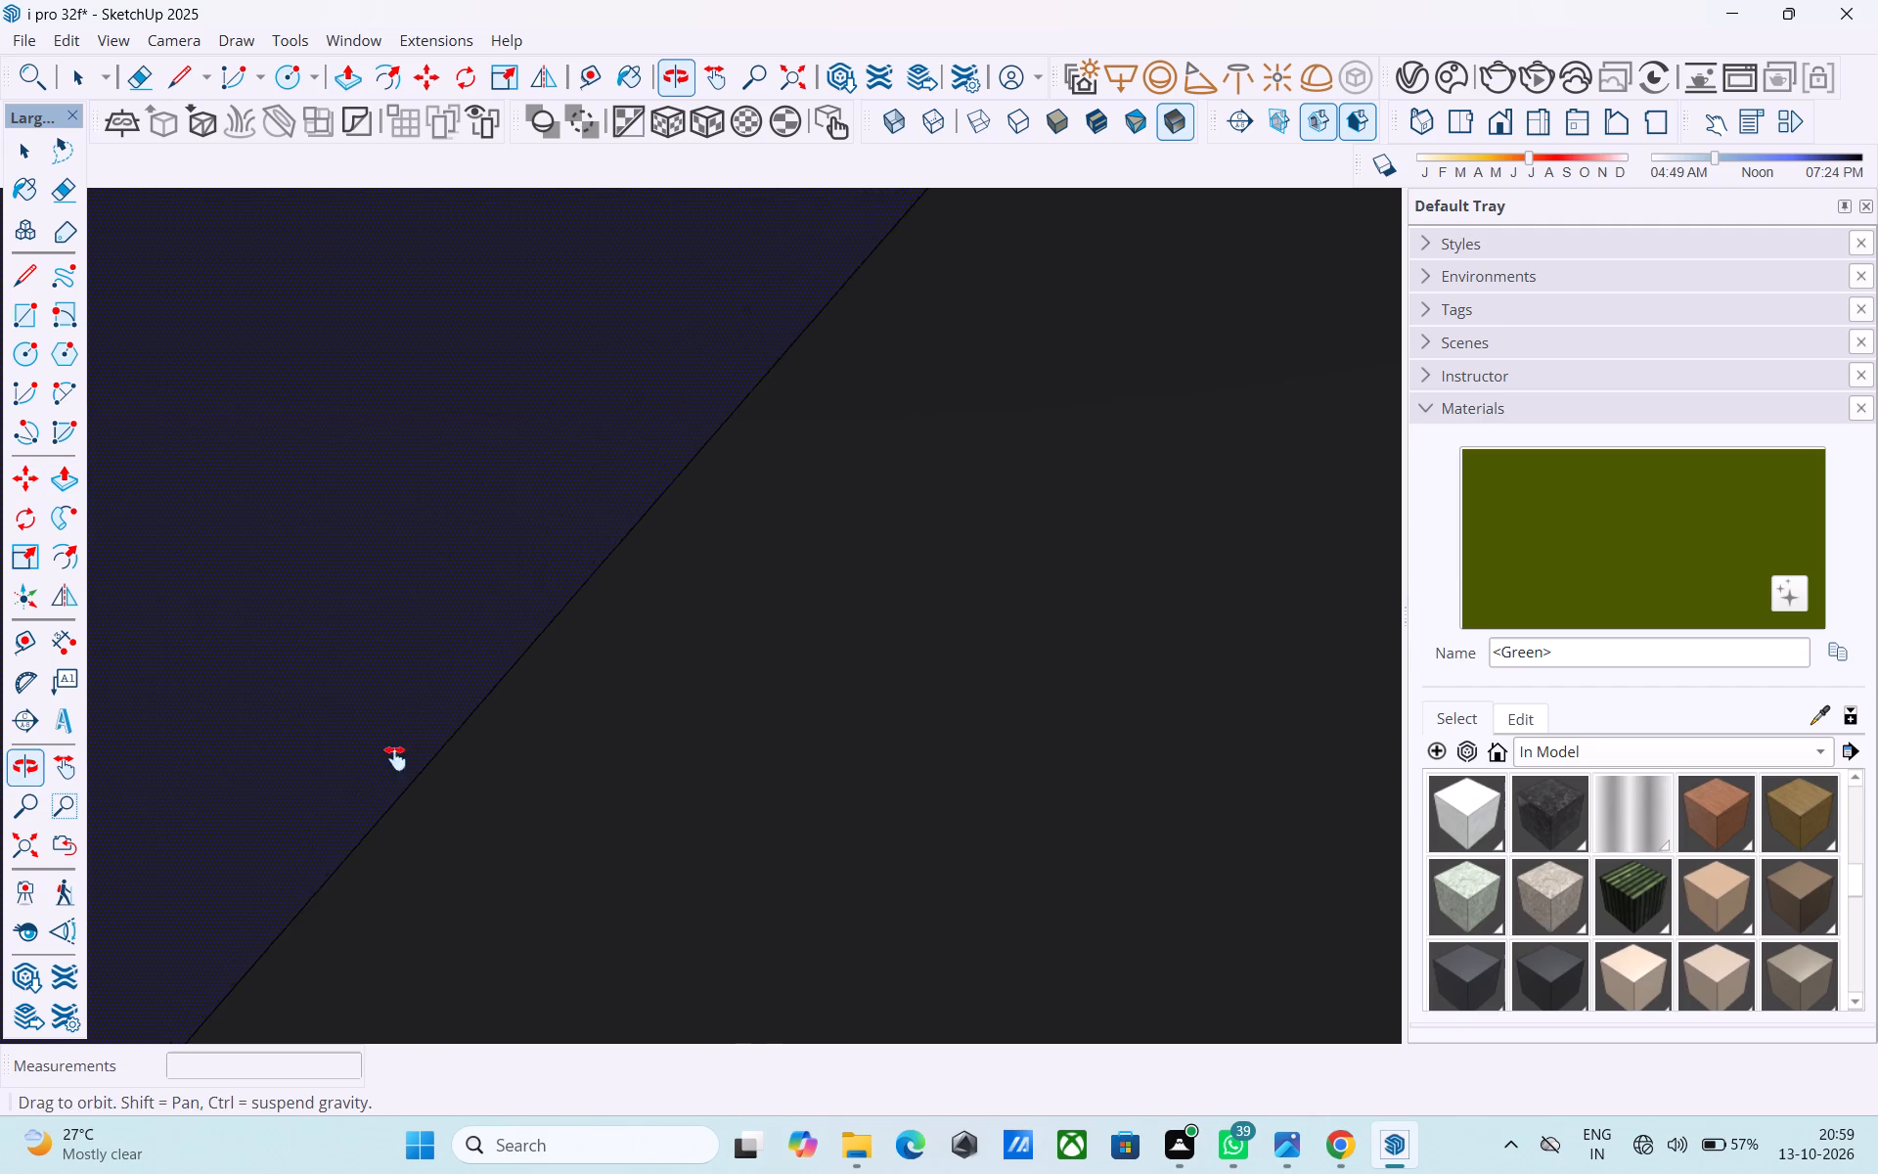
middle_click_drag(395, 758, 394, 759)
middle_click_drag(969, 297, 383, 700, "shift")
middle_click_drag(388, 339, 342, 724, "shift")
middle_click_drag(574, 355, 274, 706, "shift")
middle_click_drag(546, 318, 475, 572, "shift")
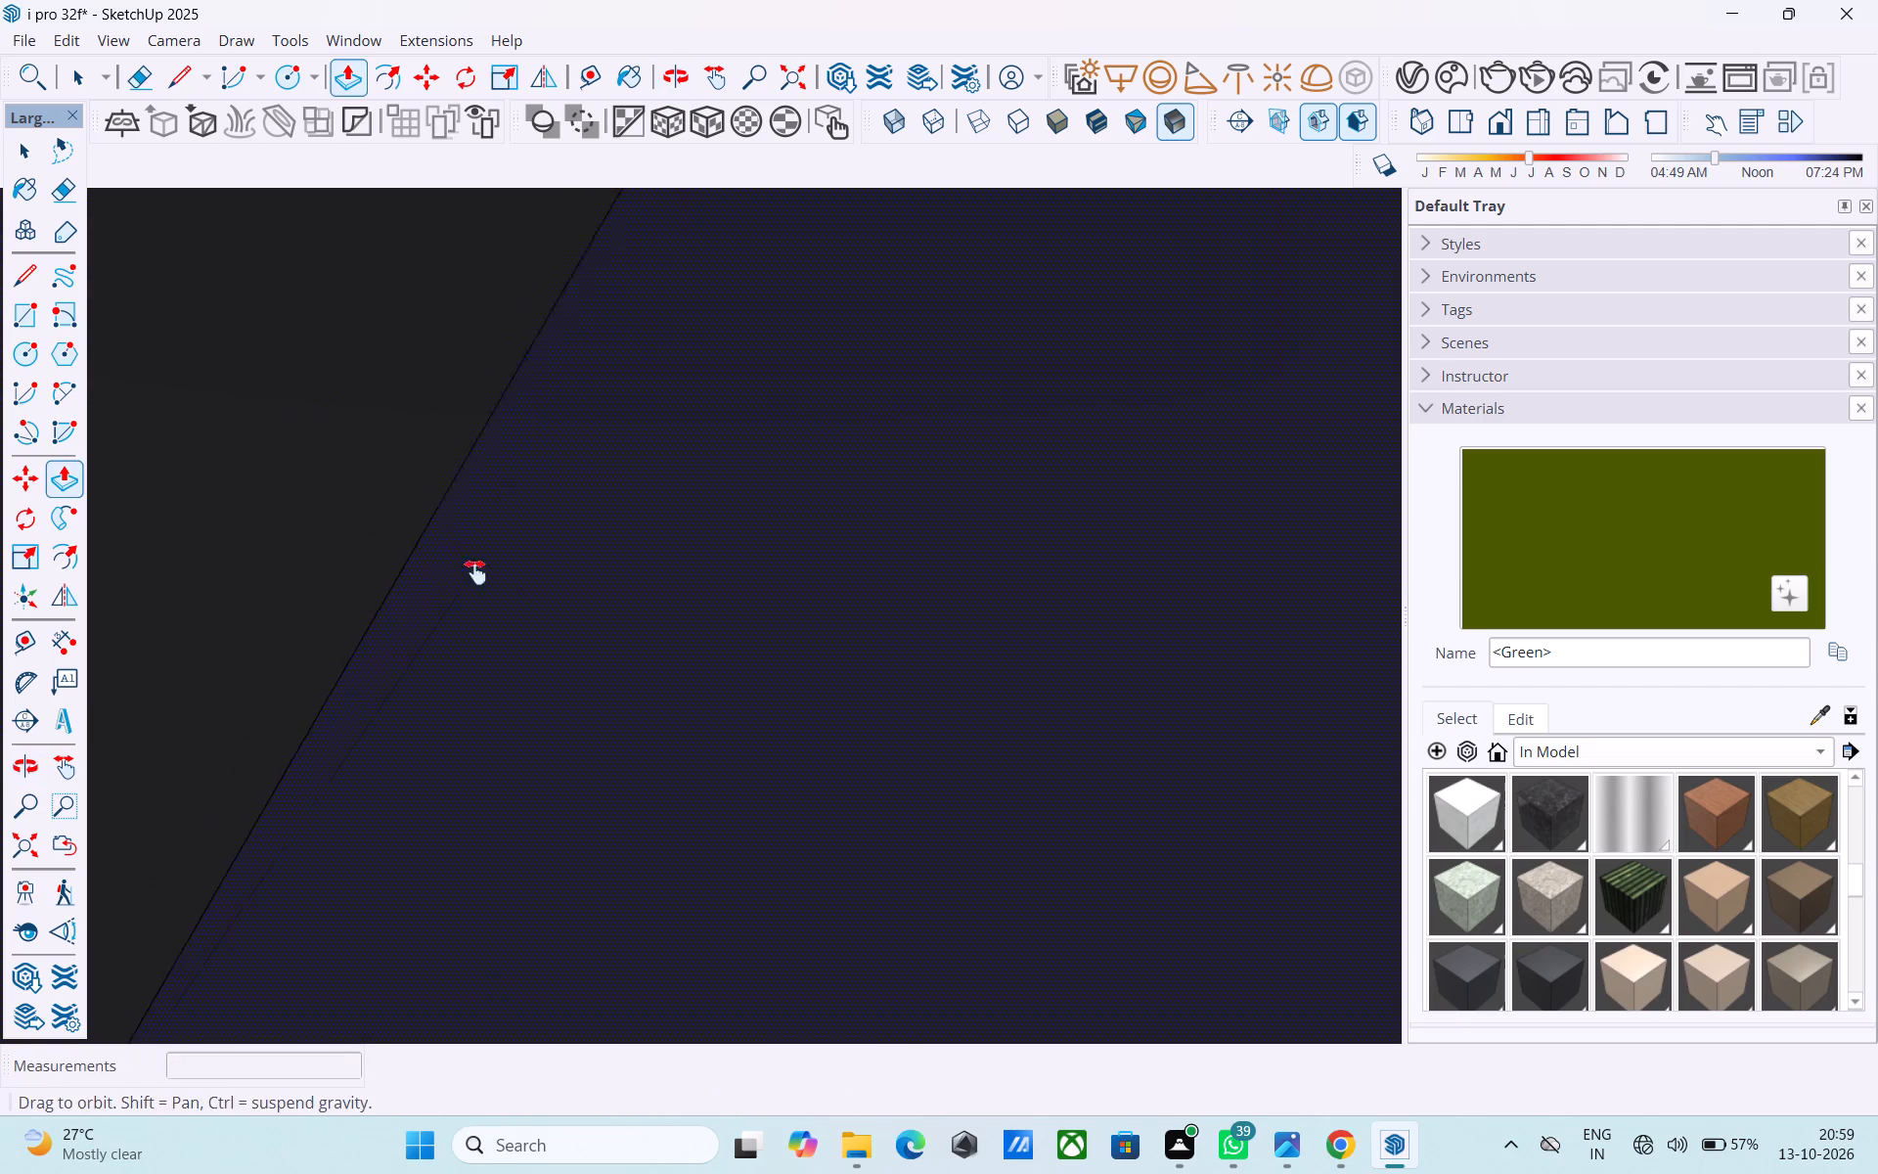
middle_click_drag(475, 572, 435, 710, "shift")
middle_click_drag(540, 429, 835, 349, "shift")
scroll(928, 401, "down", 20)
scroll(928, 401, "down", 7)
middle_click_drag(1036, 426, 687, 568, "shift")
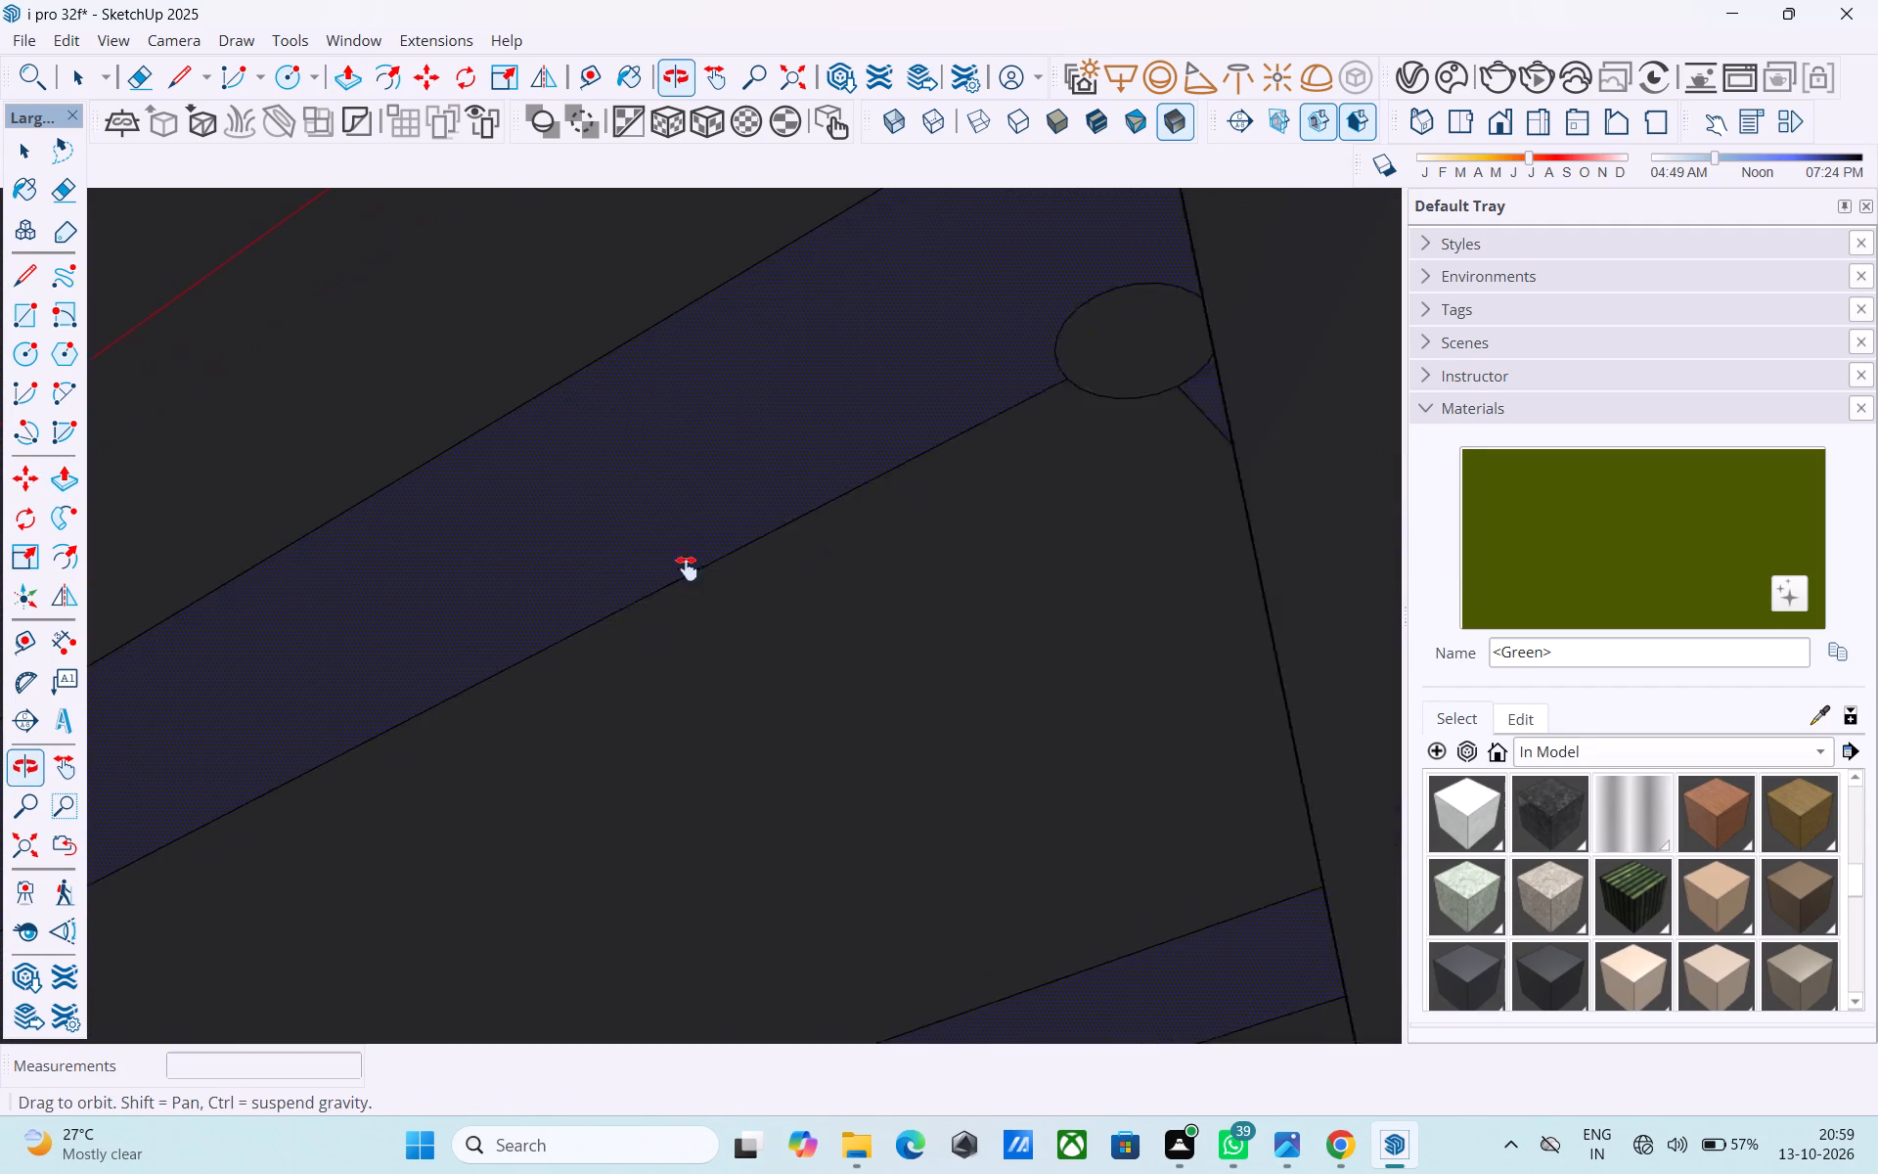
middle_click_drag(687, 568, 690, 573, "shift")
middle_click_drag(831, 512, 946, 485, "shift")
double_click(1139, 428)
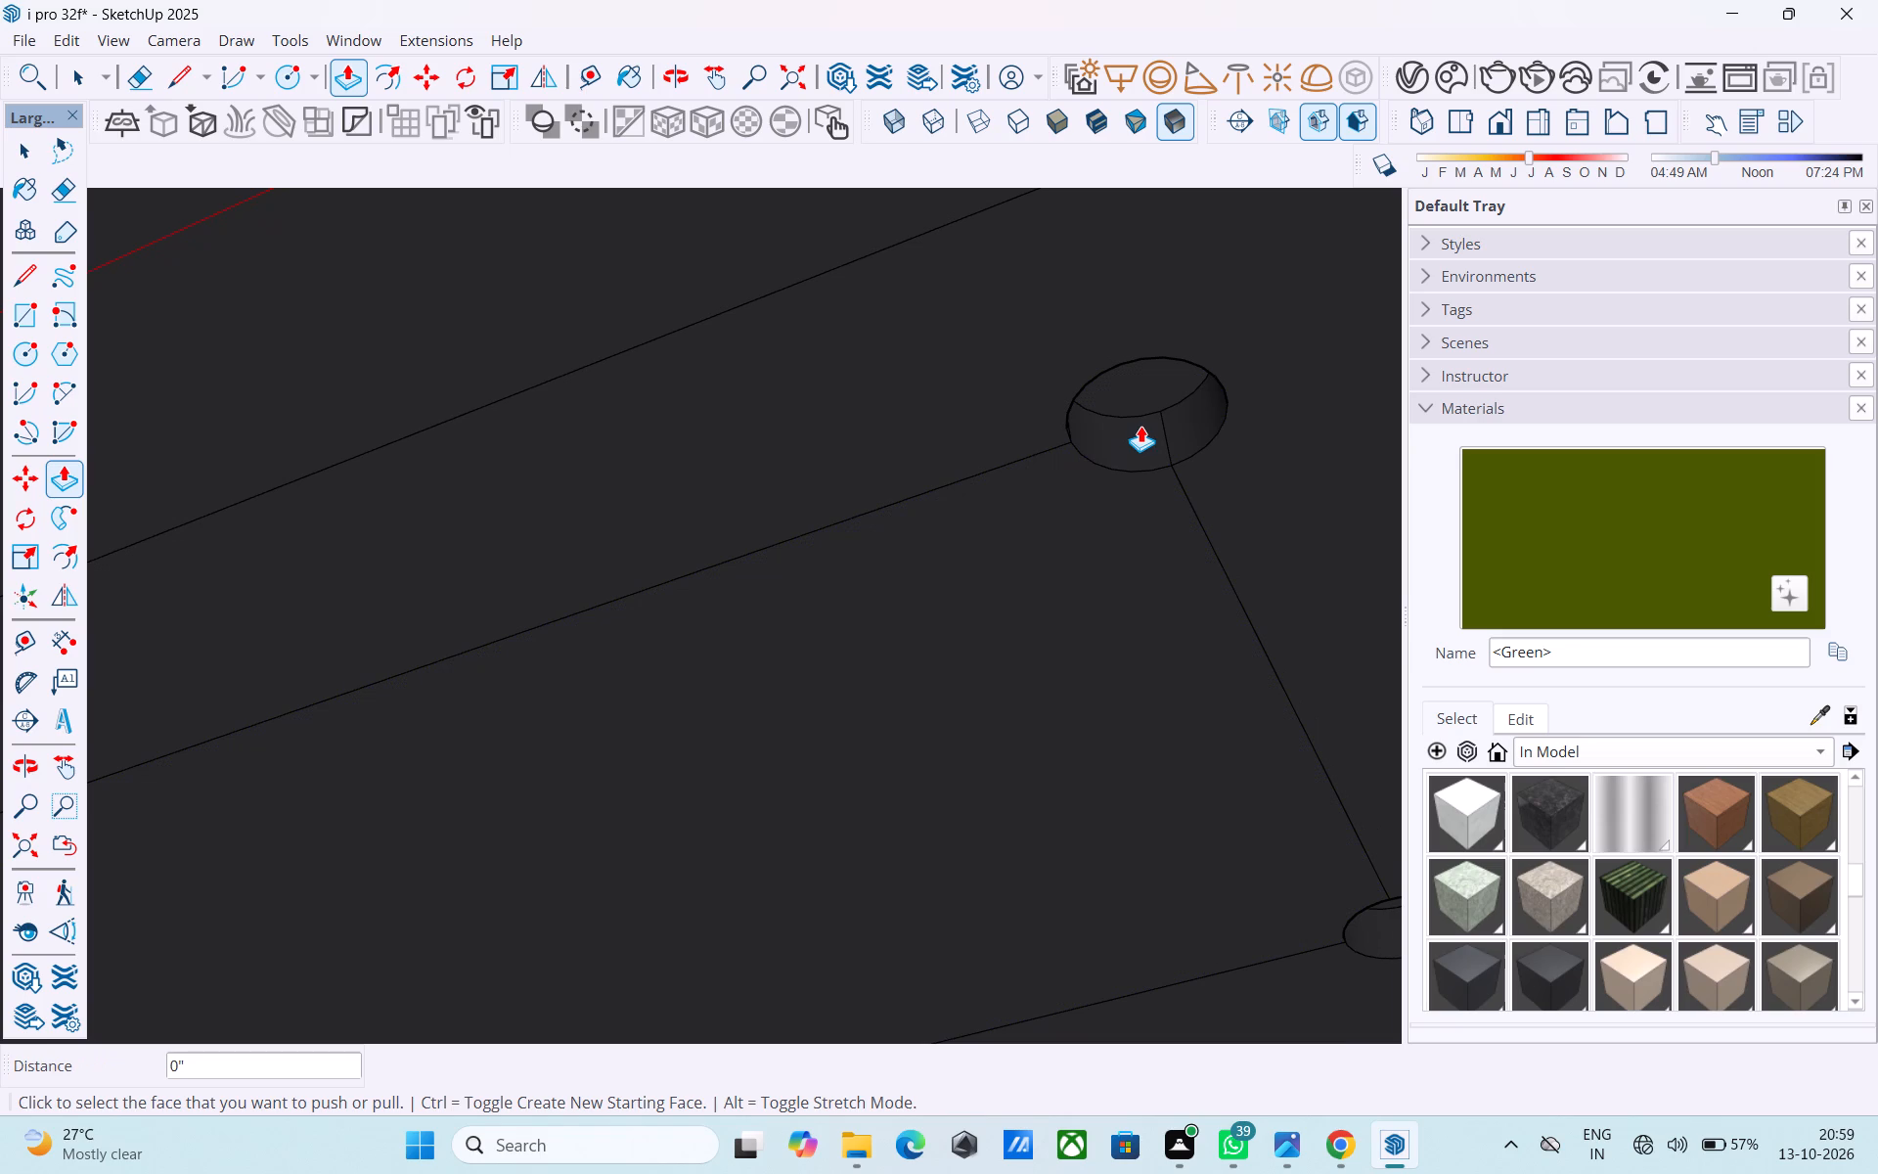
Place a V-Ray sphere light centred in the last-made recess, sized to nearly fill its circular face.
key("space")
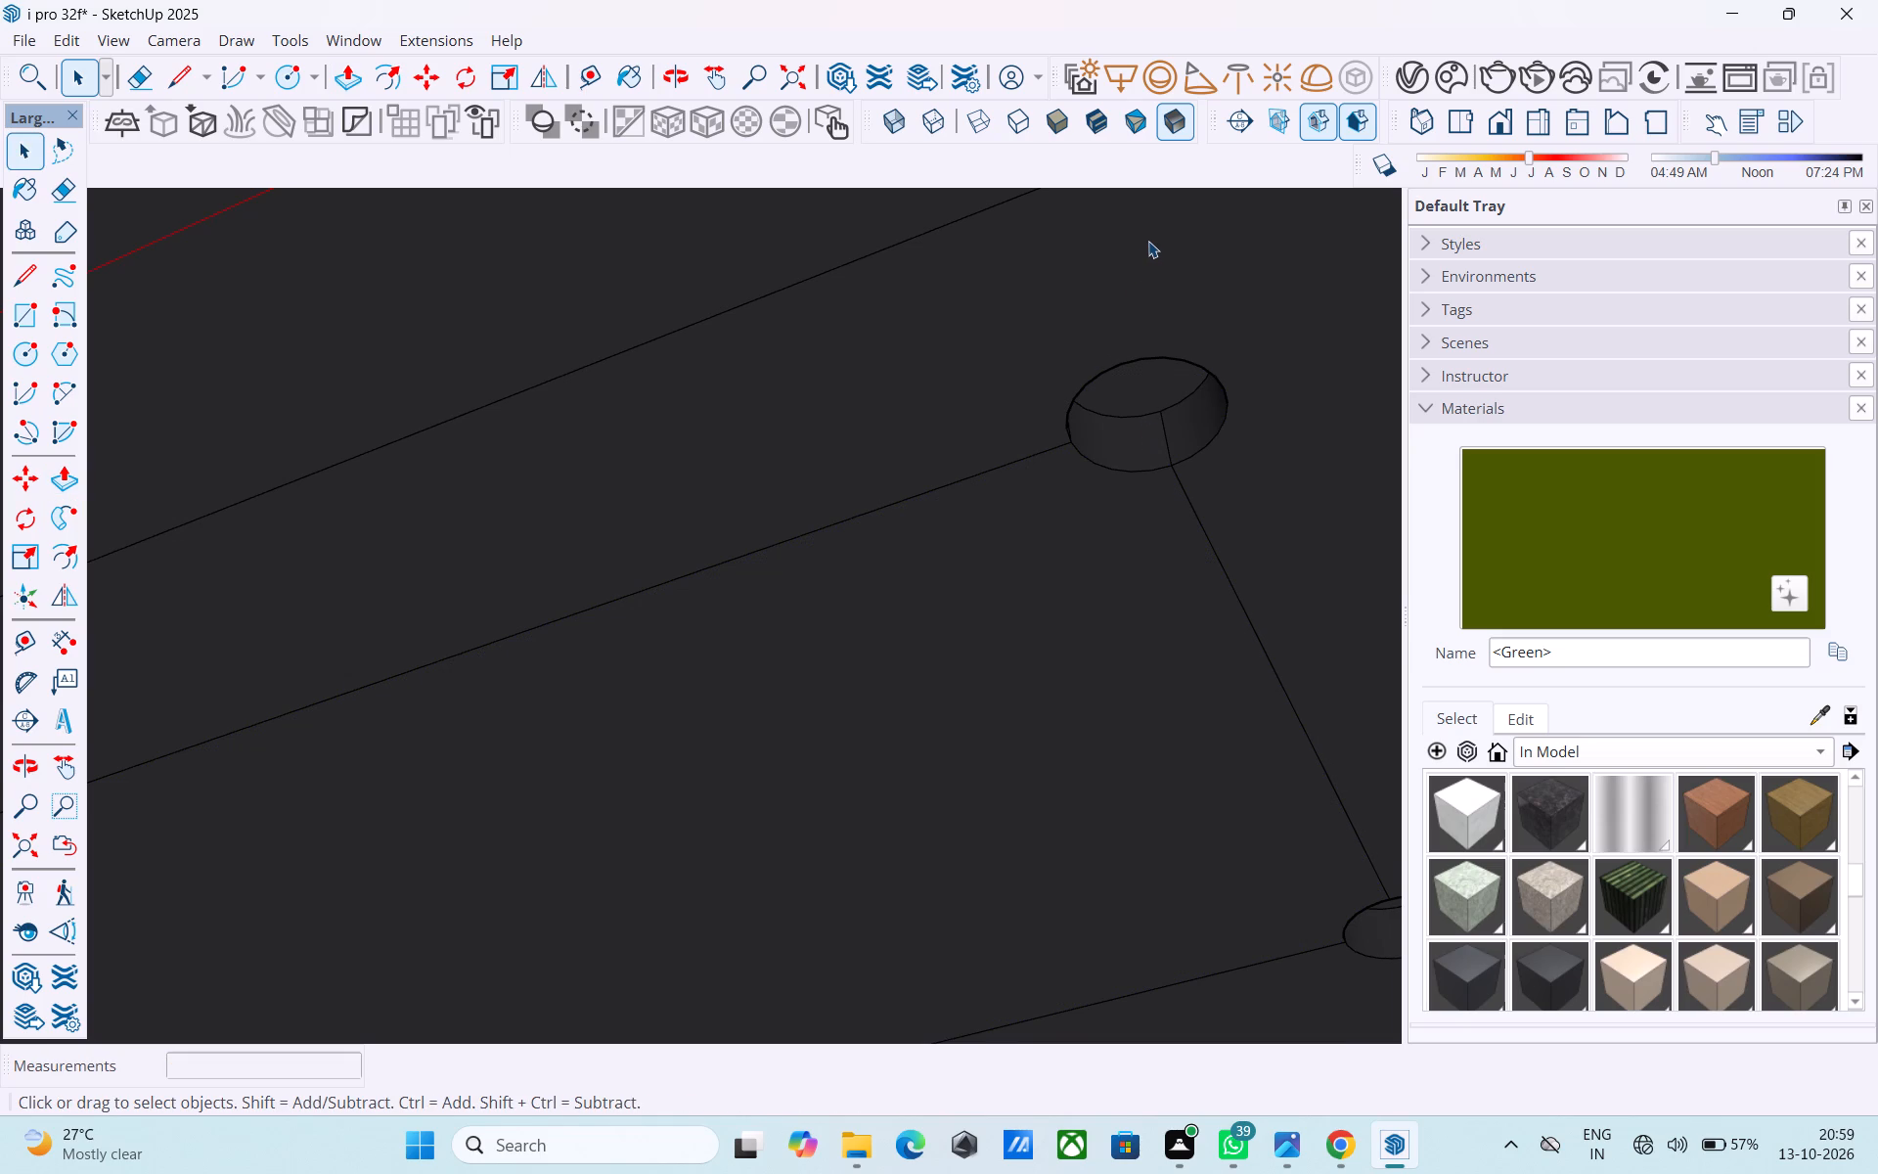
middle_click(1148, 241)
left_click(1164, 77)
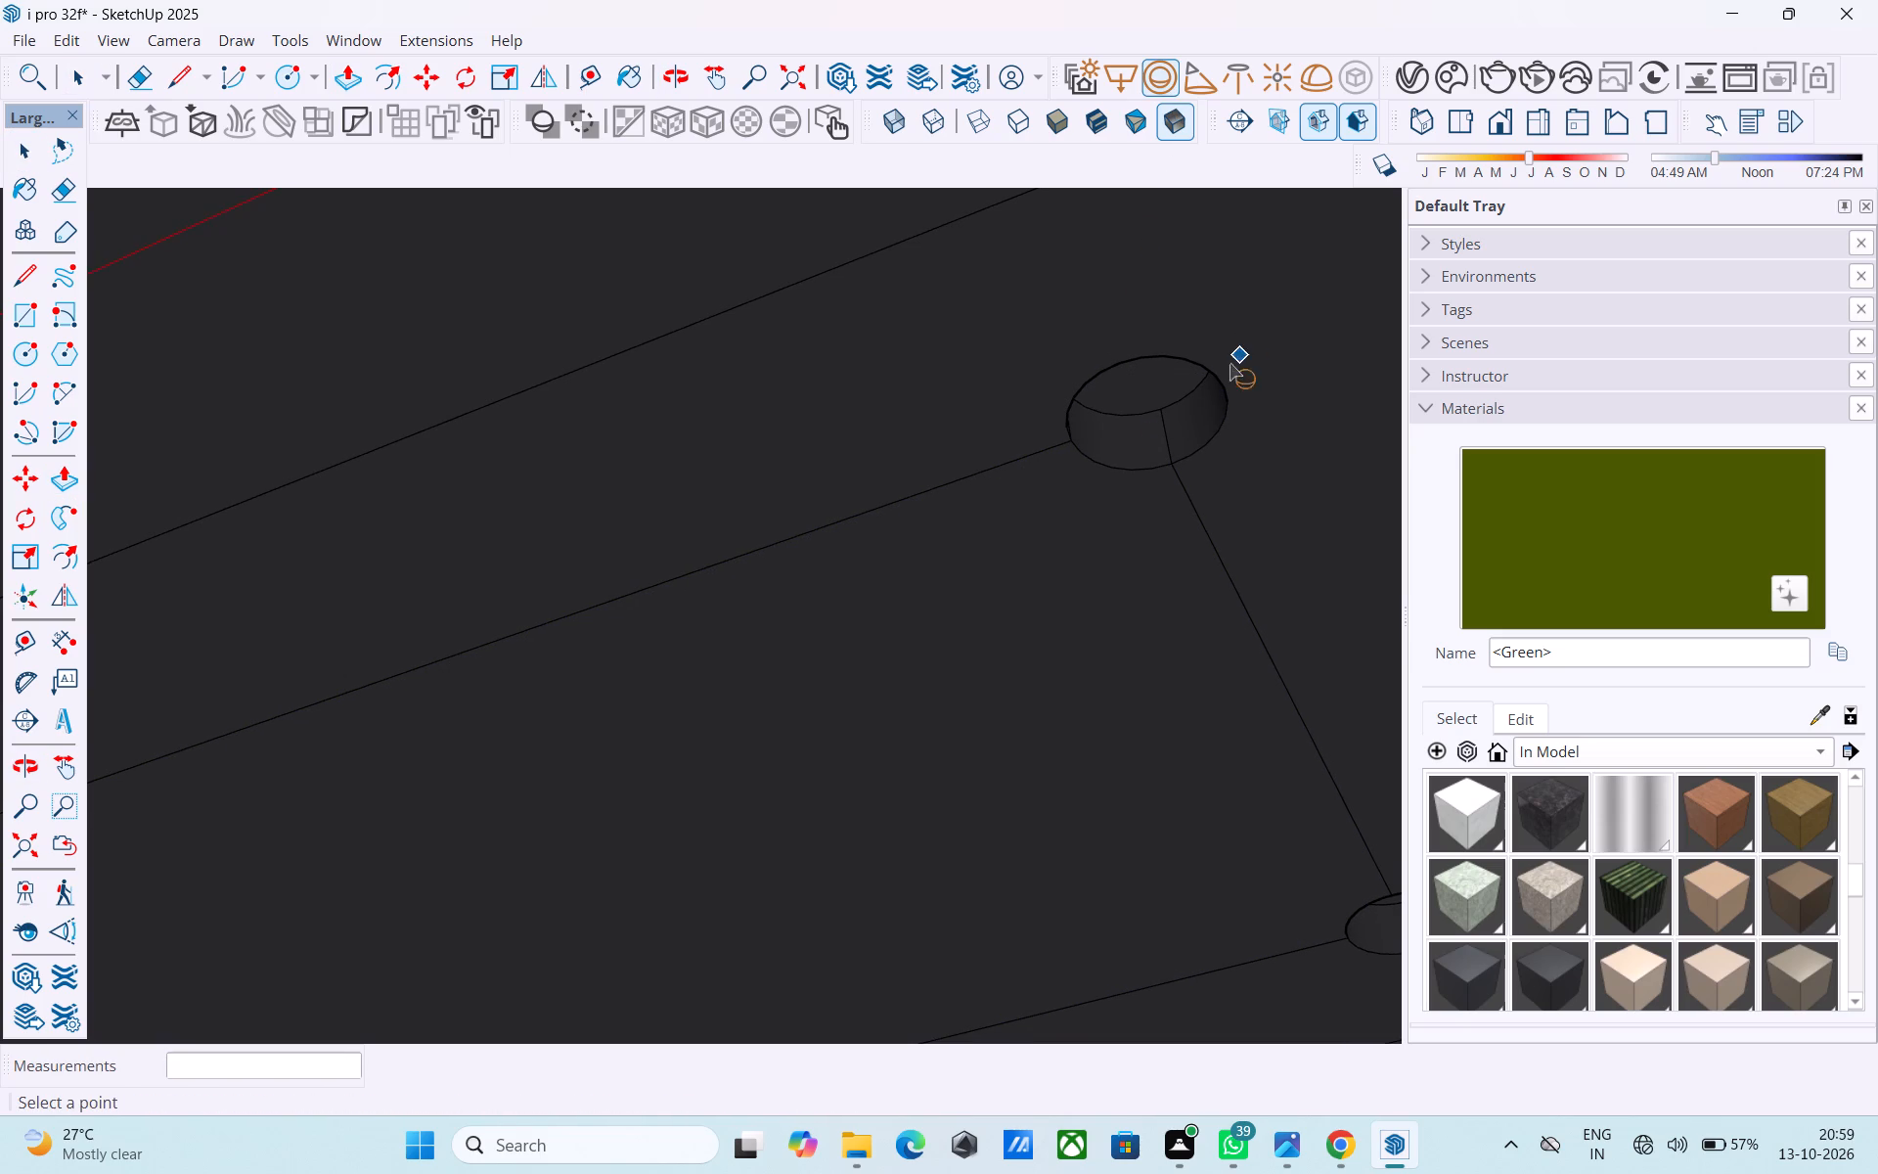
middle_click_drag(1170, 403, 1141, 321)
scroll(1141, 321, "up", 1)
middle_click_drag(1141, 319, 1102, 293)
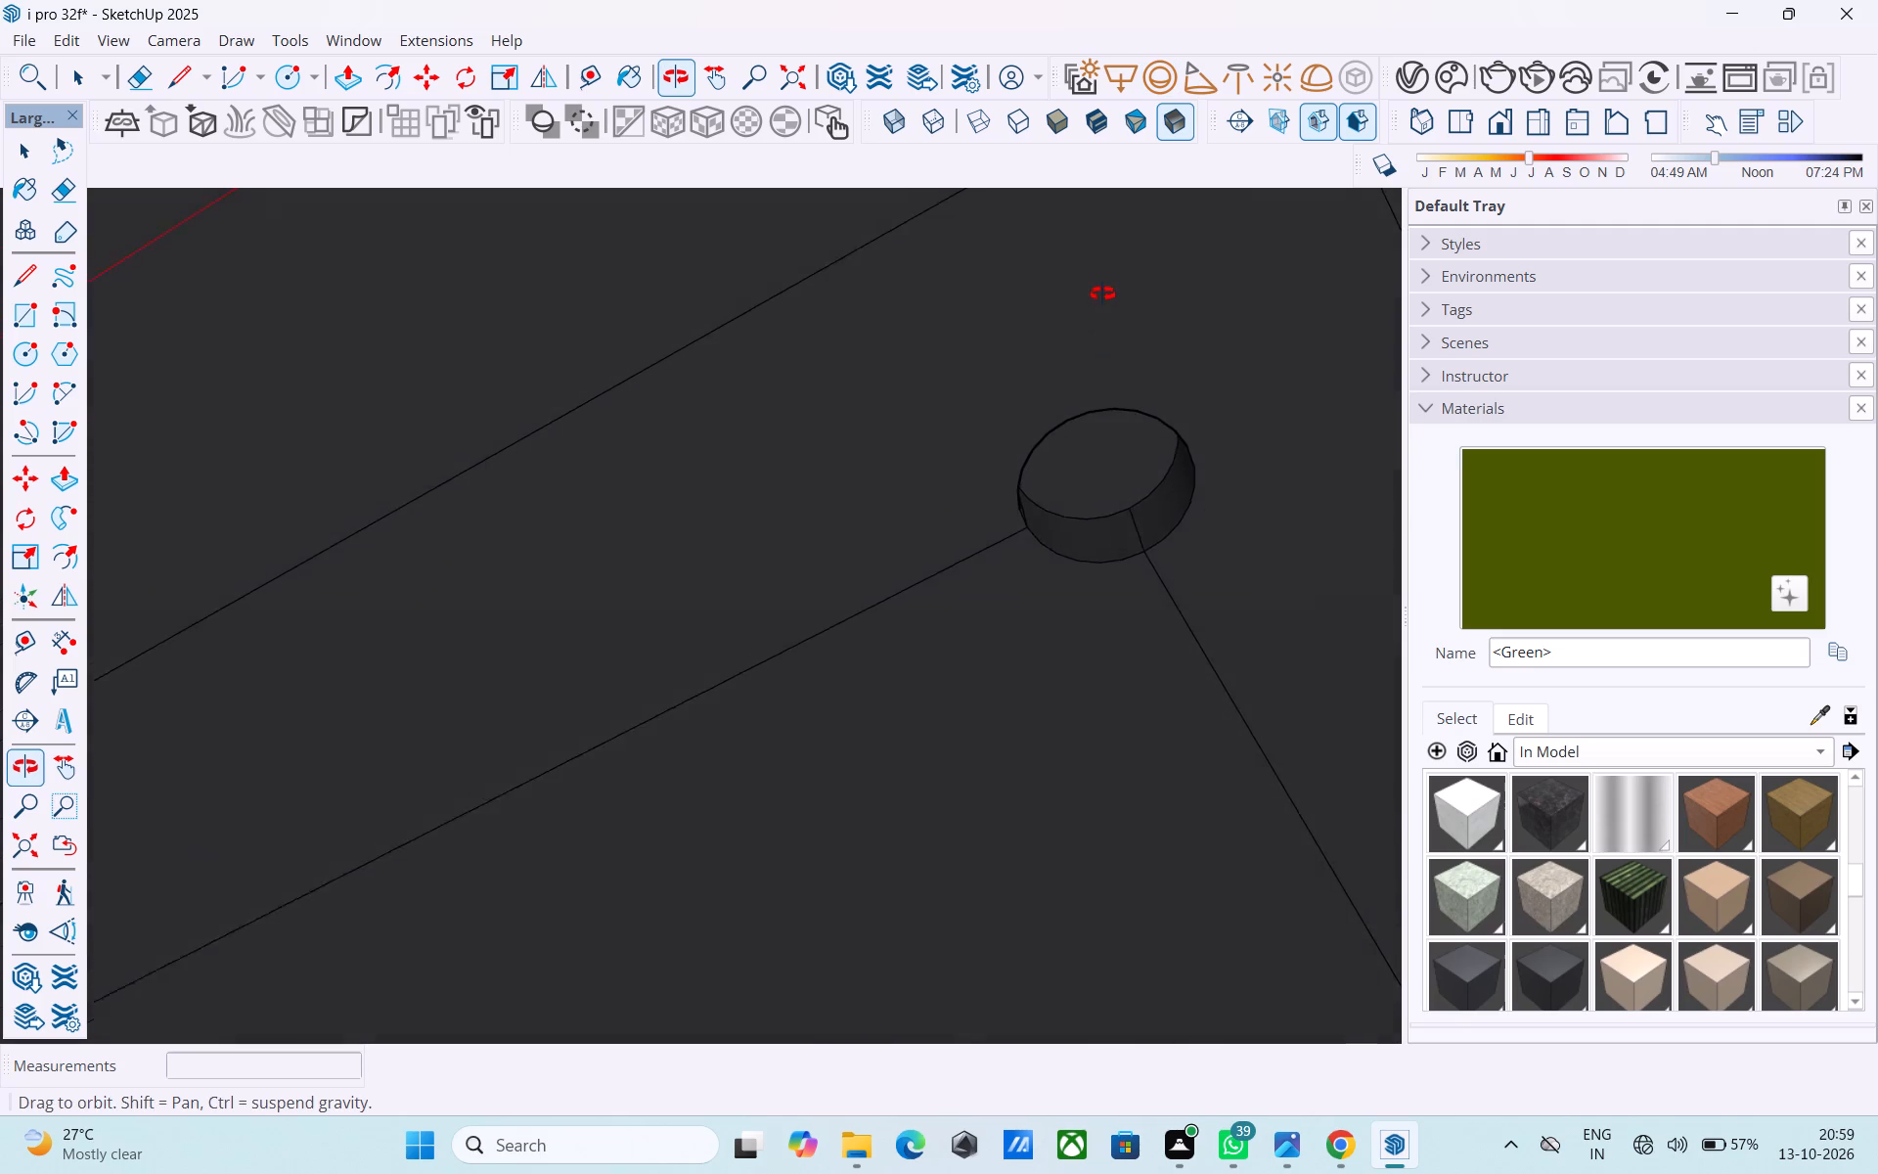
middle_click_drag(1102, 293, 1030, 246)
middle_click_drag(1151, 345, 919, 369, "shift")
scroll(955, 433, "up", 5)
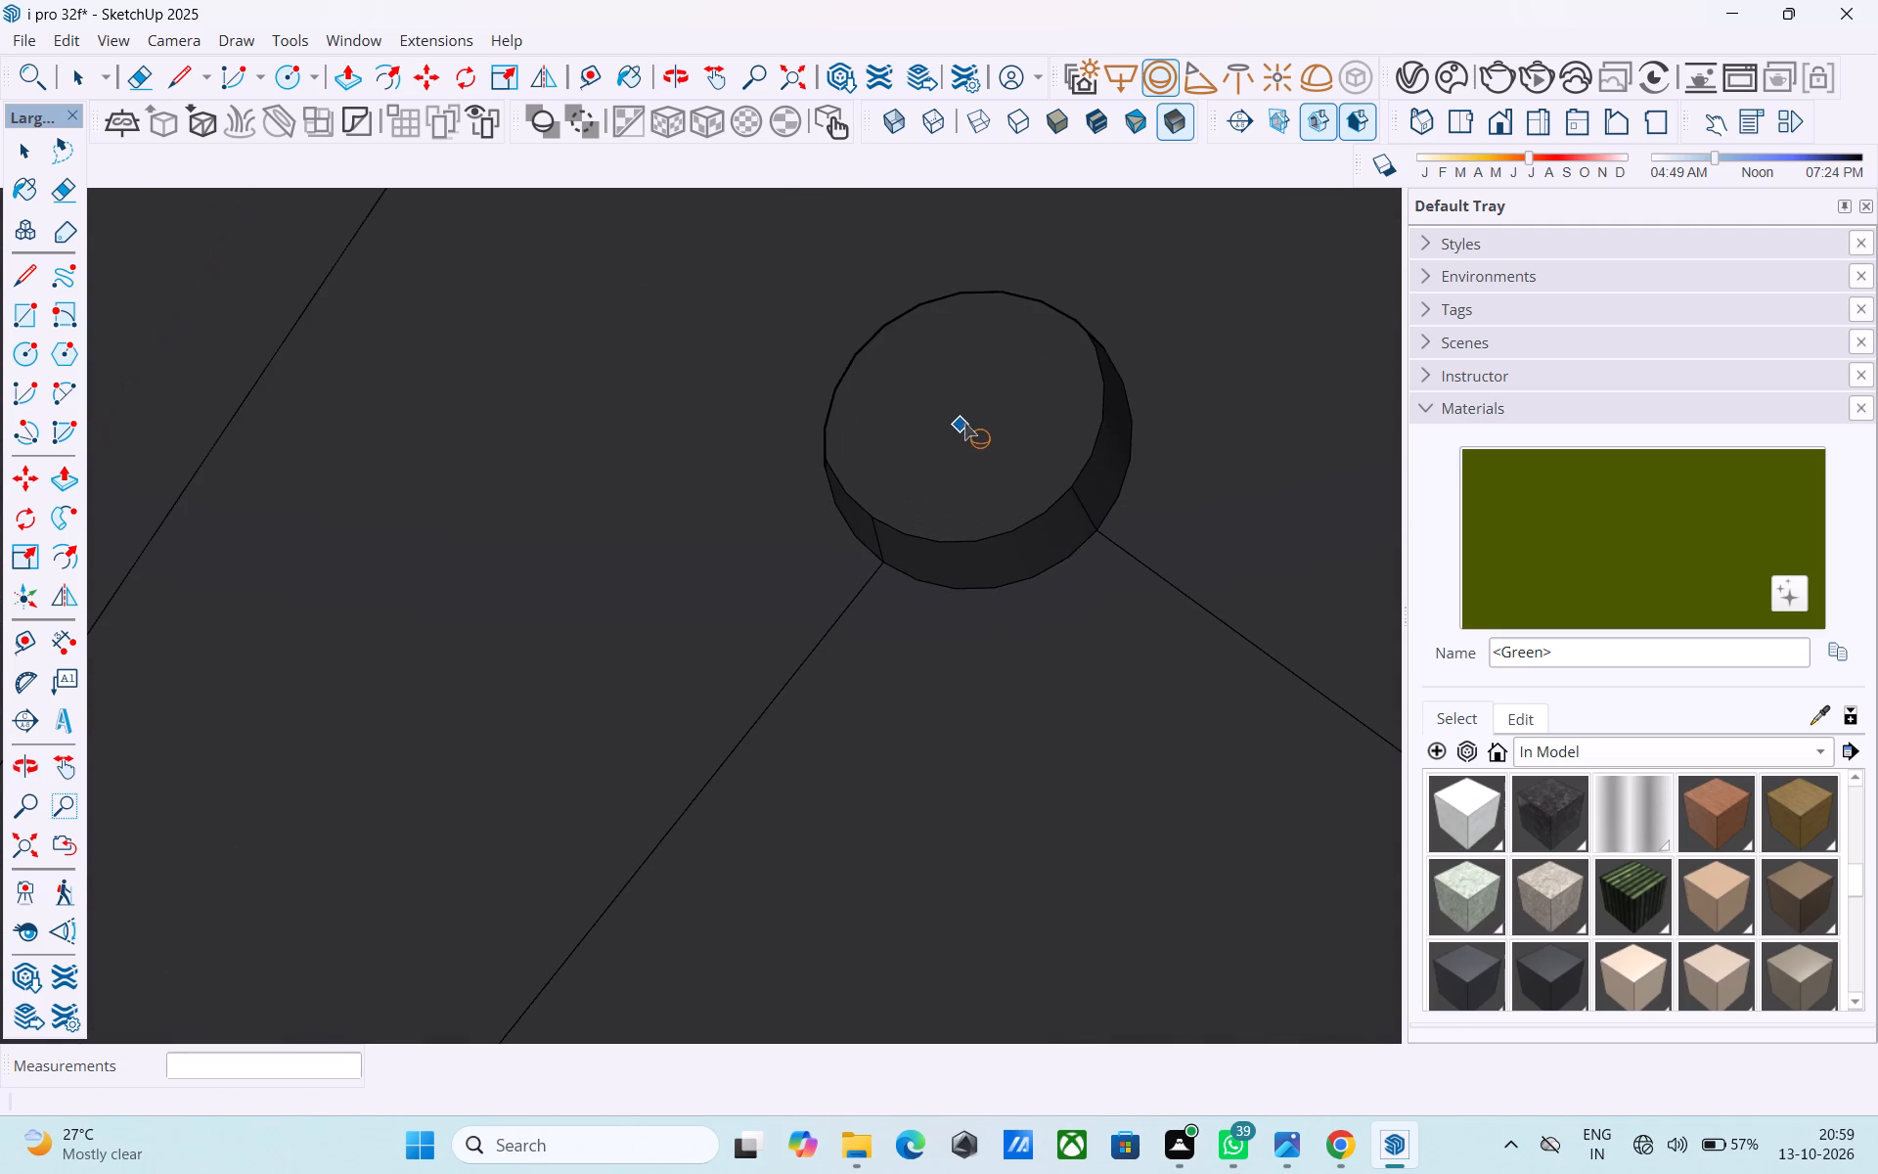
left_click(969, 407)
left_click(1051, 520)
Place a second V-Ray sphere light centred in the neighbouring recess at the same end, sized to nearly fill its circular face.
middle_click_drag(1098, 583, 1071, 426)
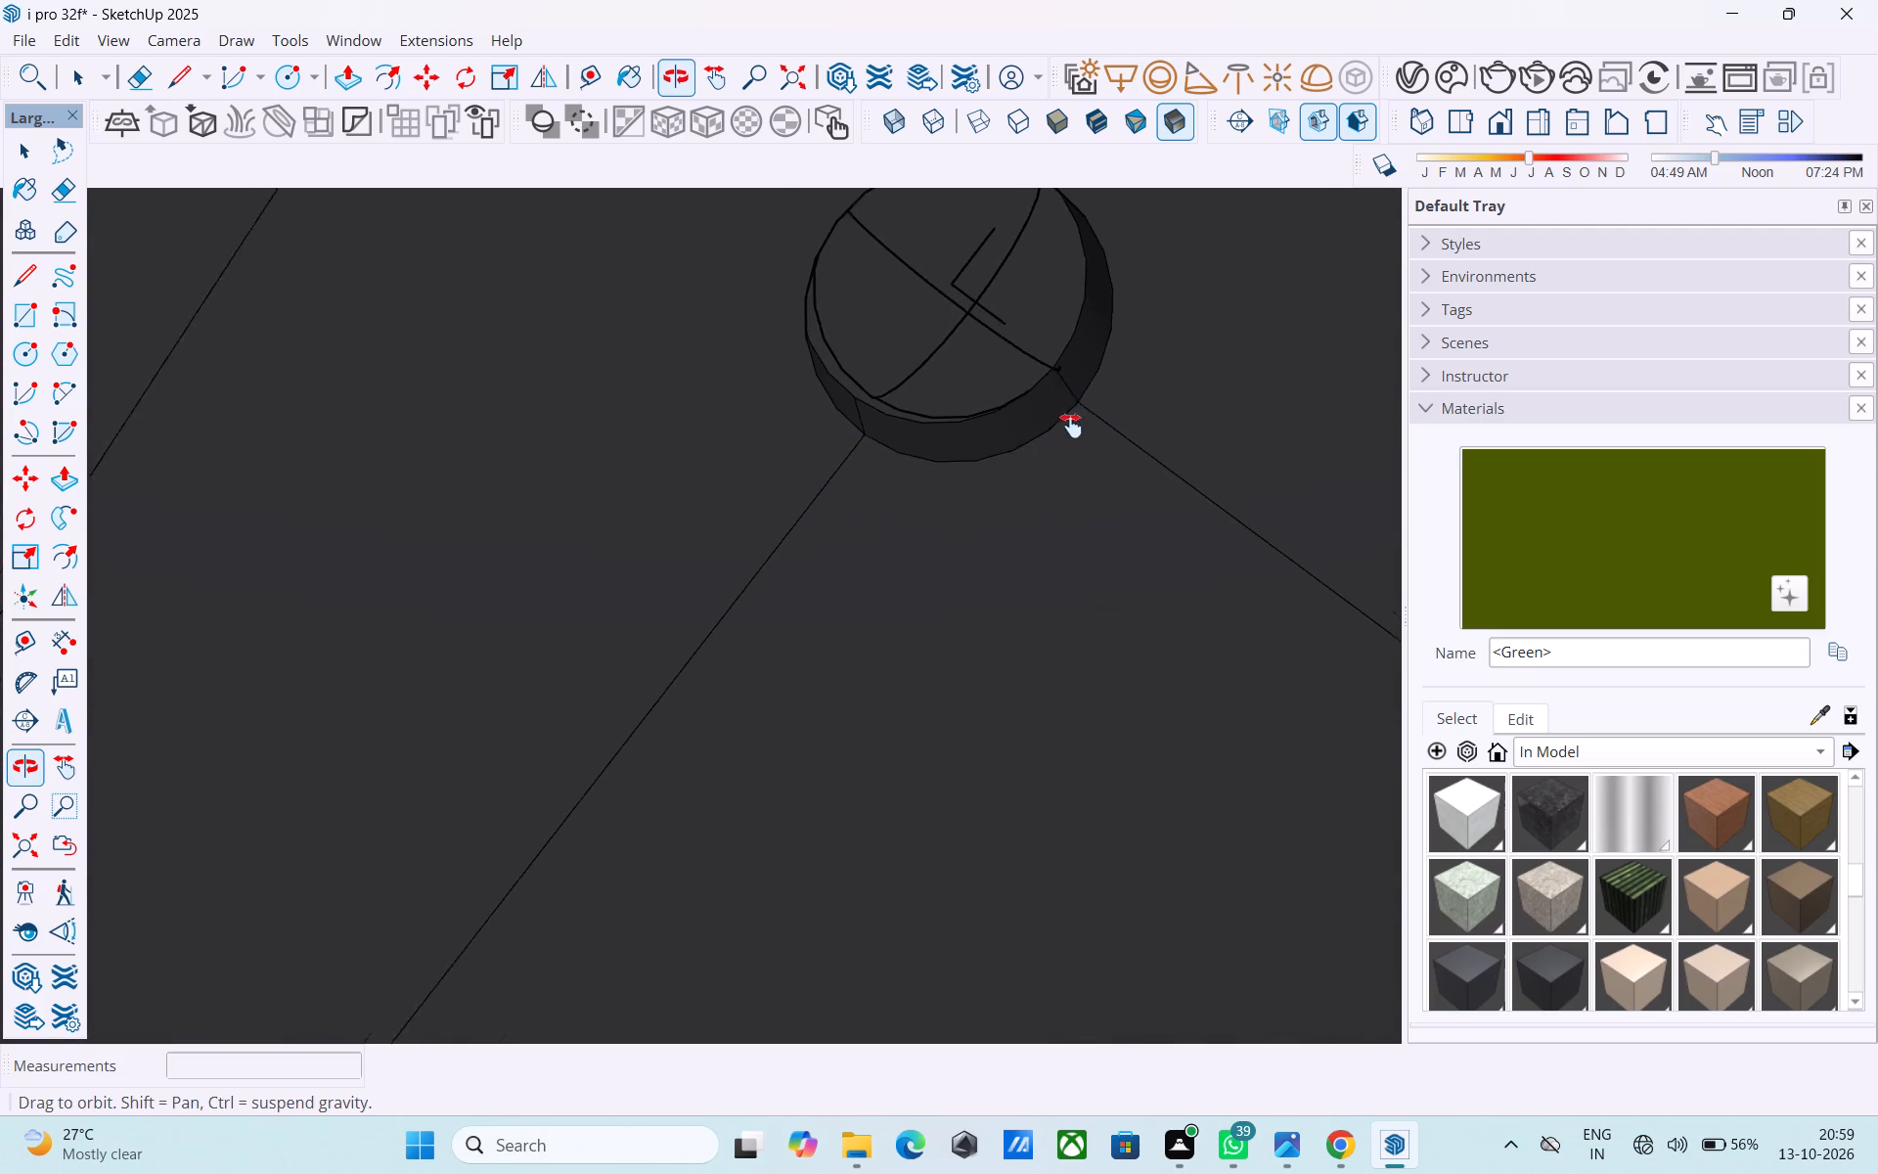
middle_click_drag(1071, 426, 1106, 762)
scroll(1091, 718, "down", 4)
middle_click_drag(1090, 717, 1145, 915)
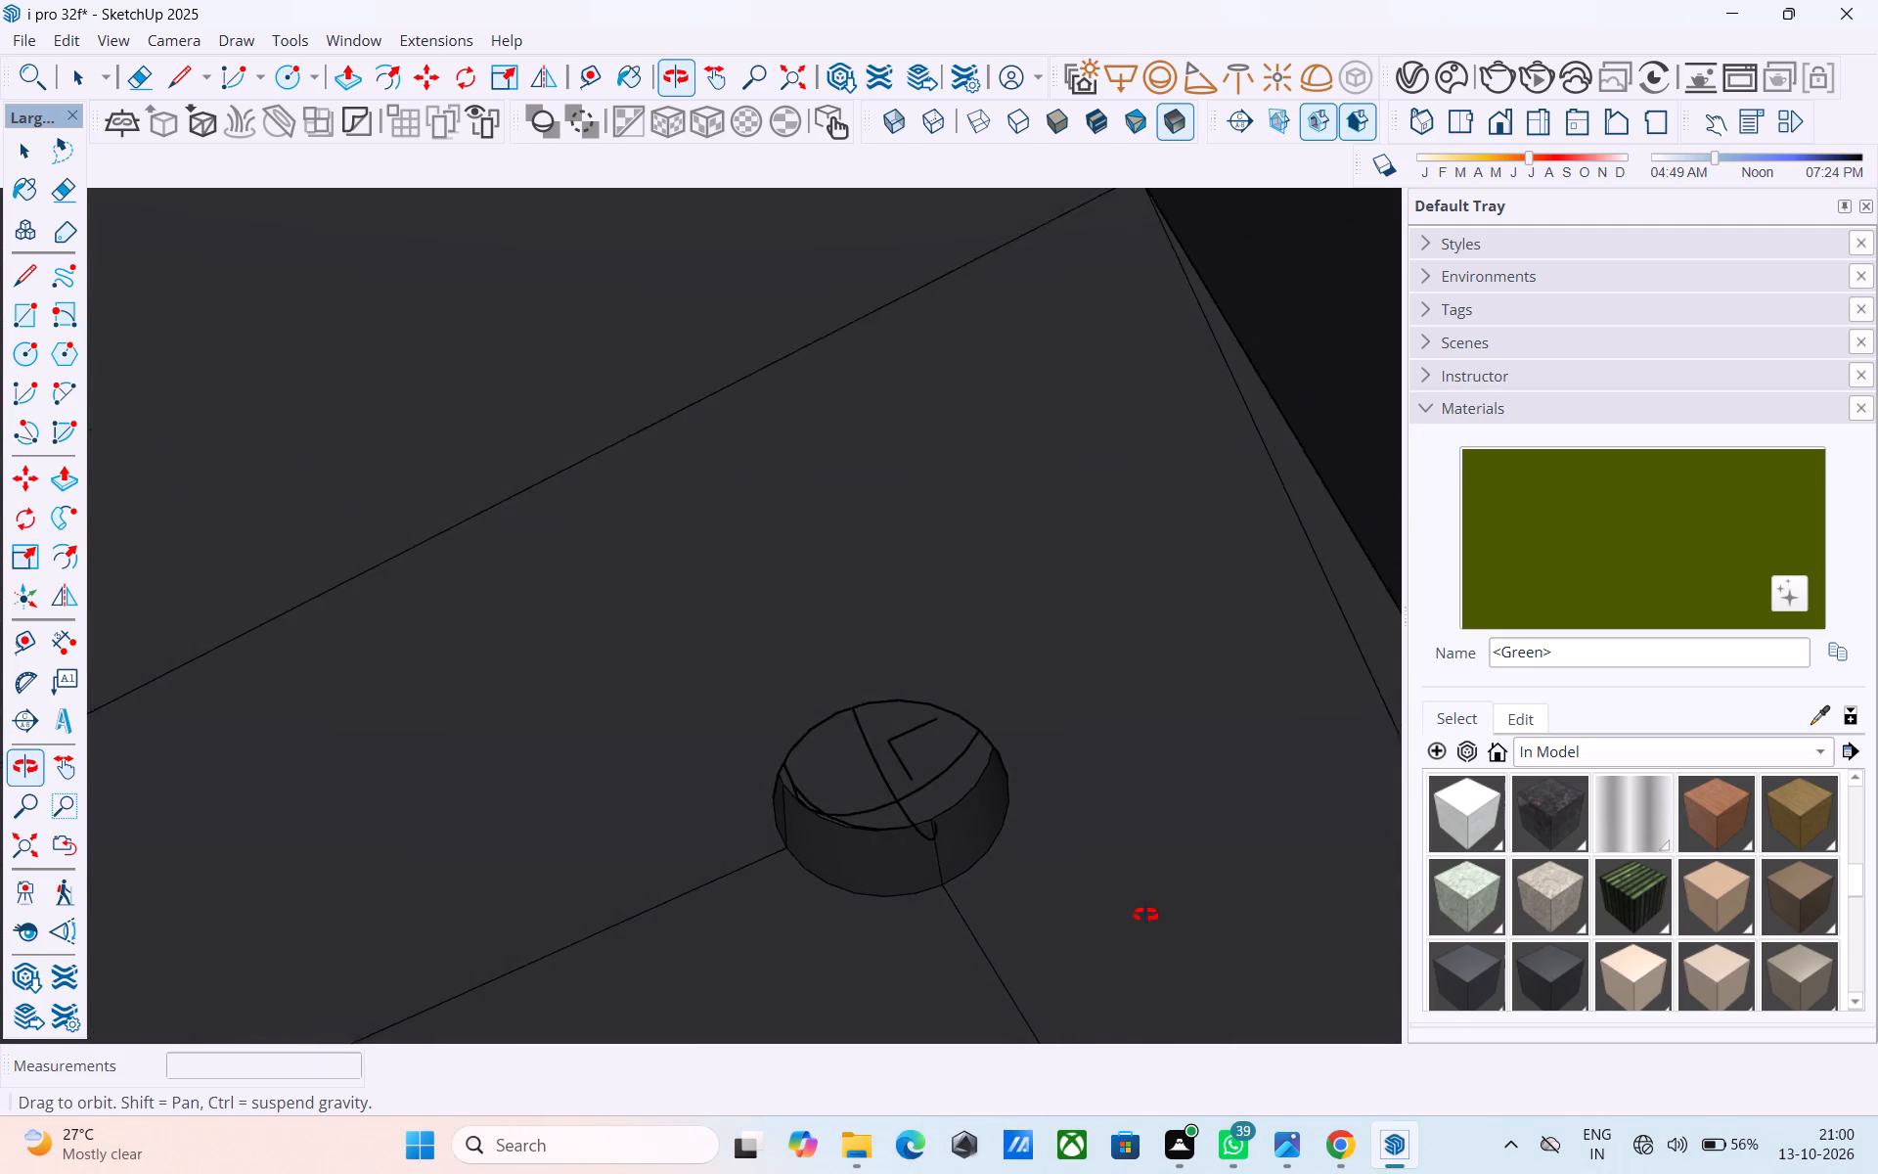
middle_click_drag(1145, 915, 1069, 877)
scroll(833, 753, "up", 2)
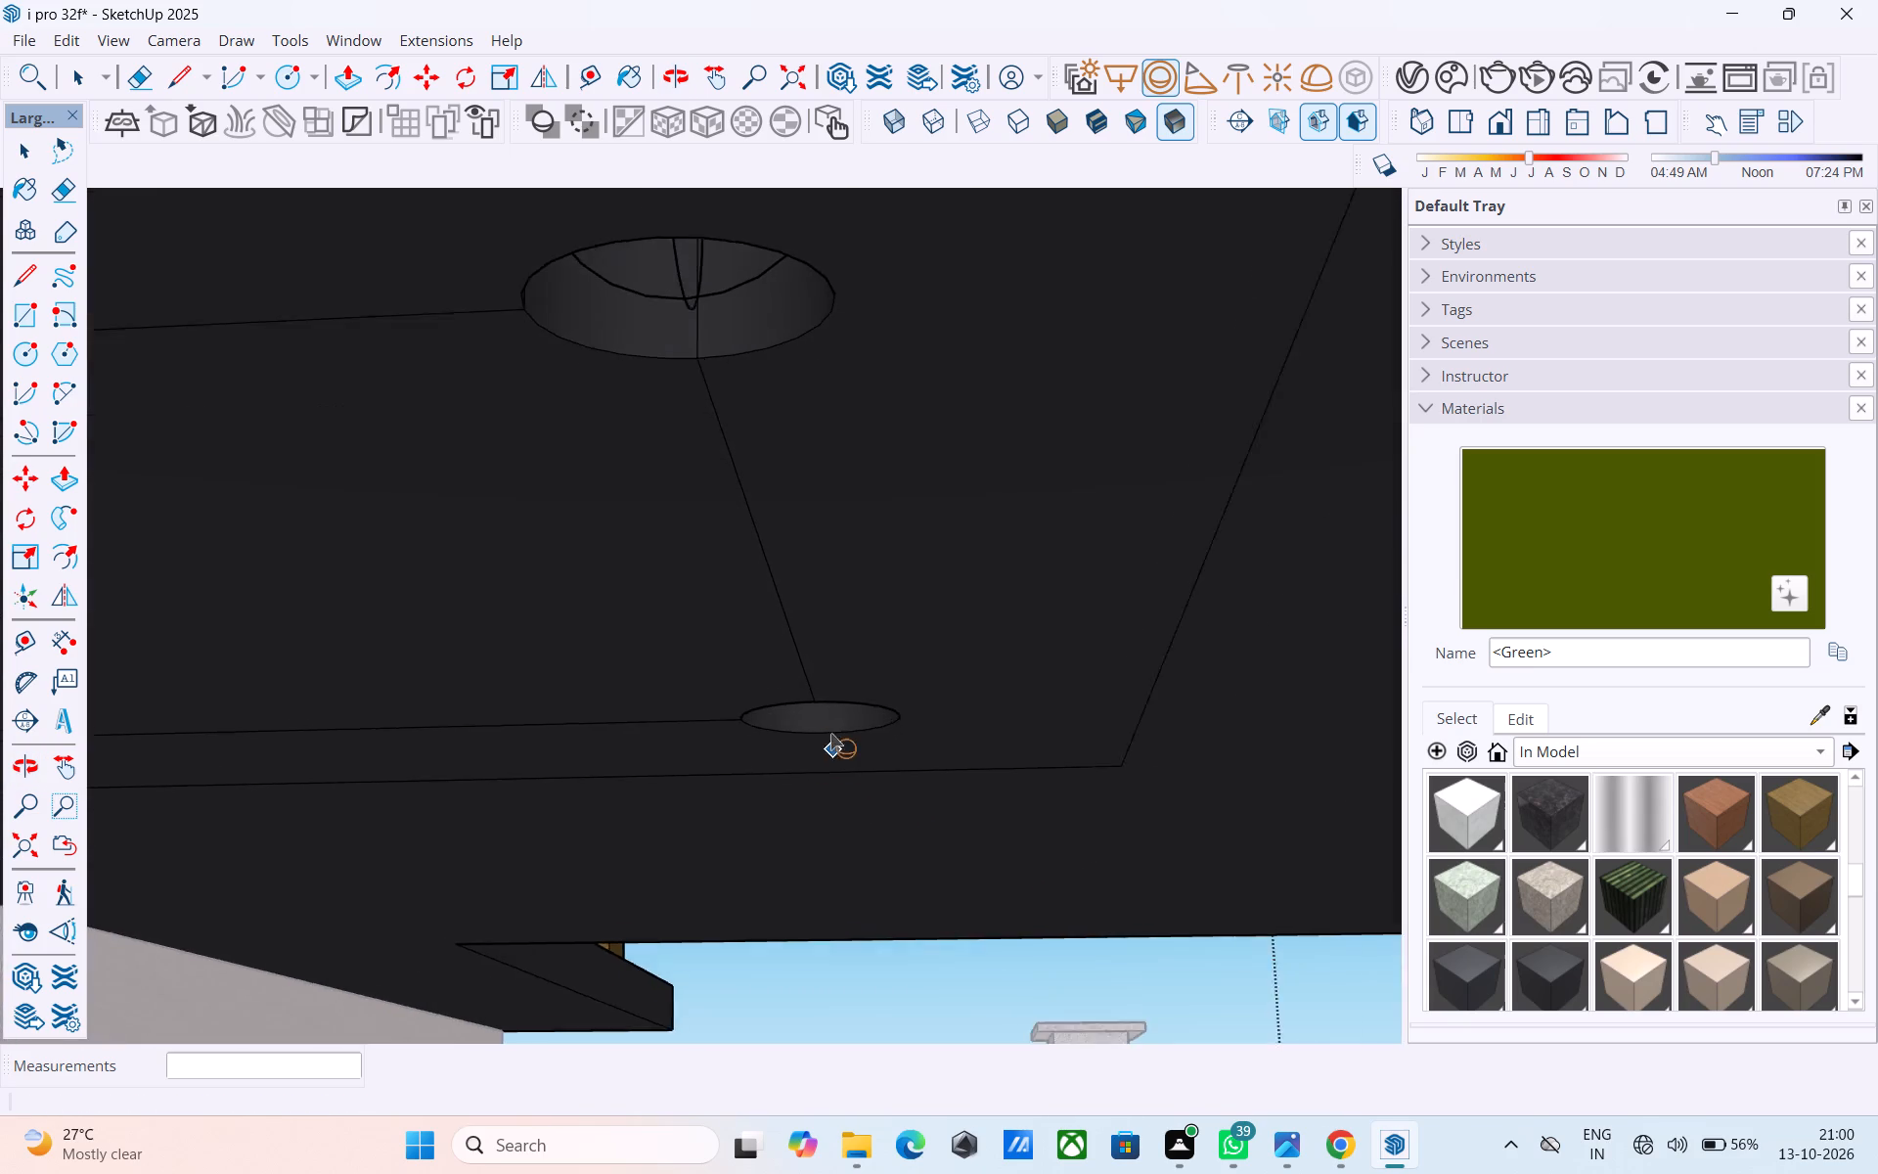
scroll(830, 733, "up", 7)
middle_click_drag(855, 670, 870, 438)
middle_click_drag(910, 804, 871, 529)
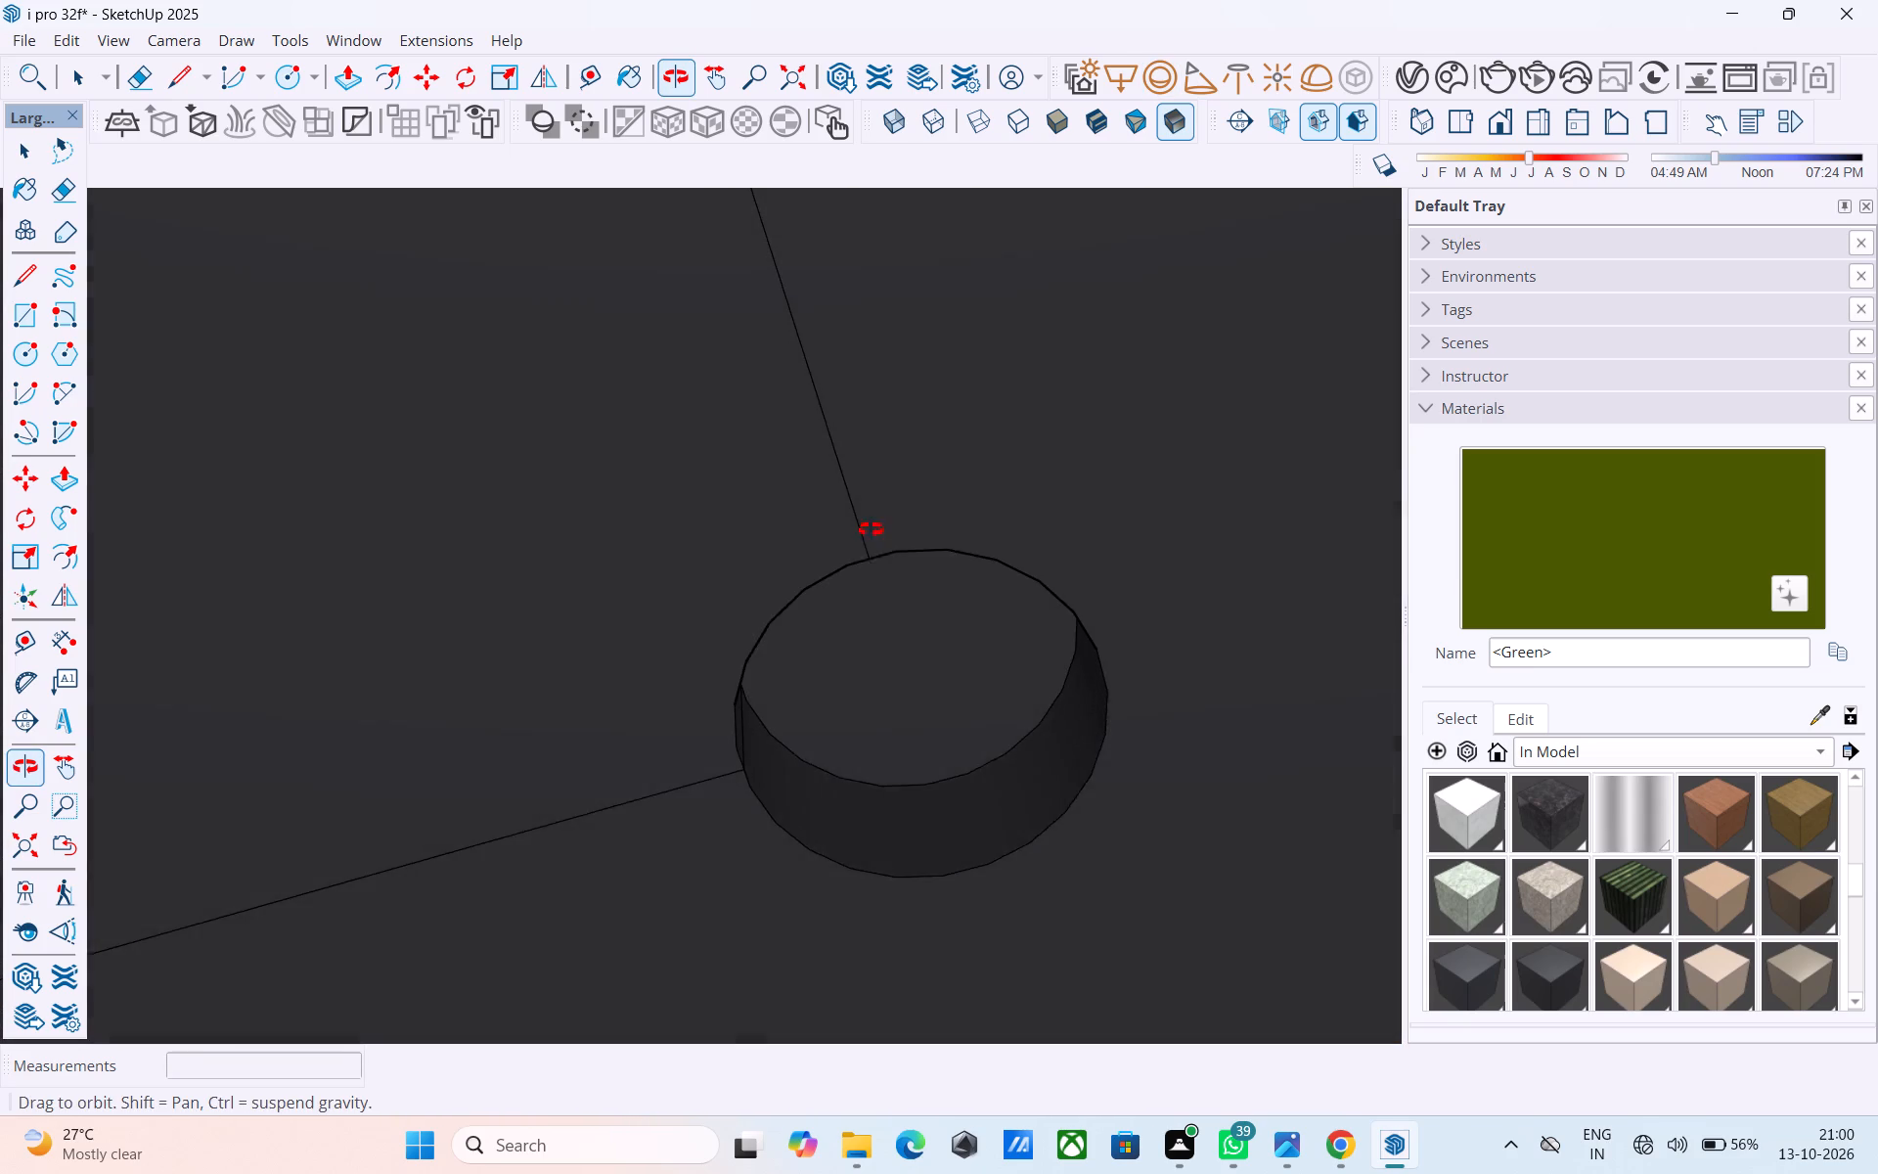
middle_click_drag(871, 529, 870, 527)
scroll(873, 568, "up", 2)
middle_click_drag(915, 719, 721, 697, "shift")
scroll(938, 633, "up", 2)
left_click(989, 687)
left_click(1131, 858)
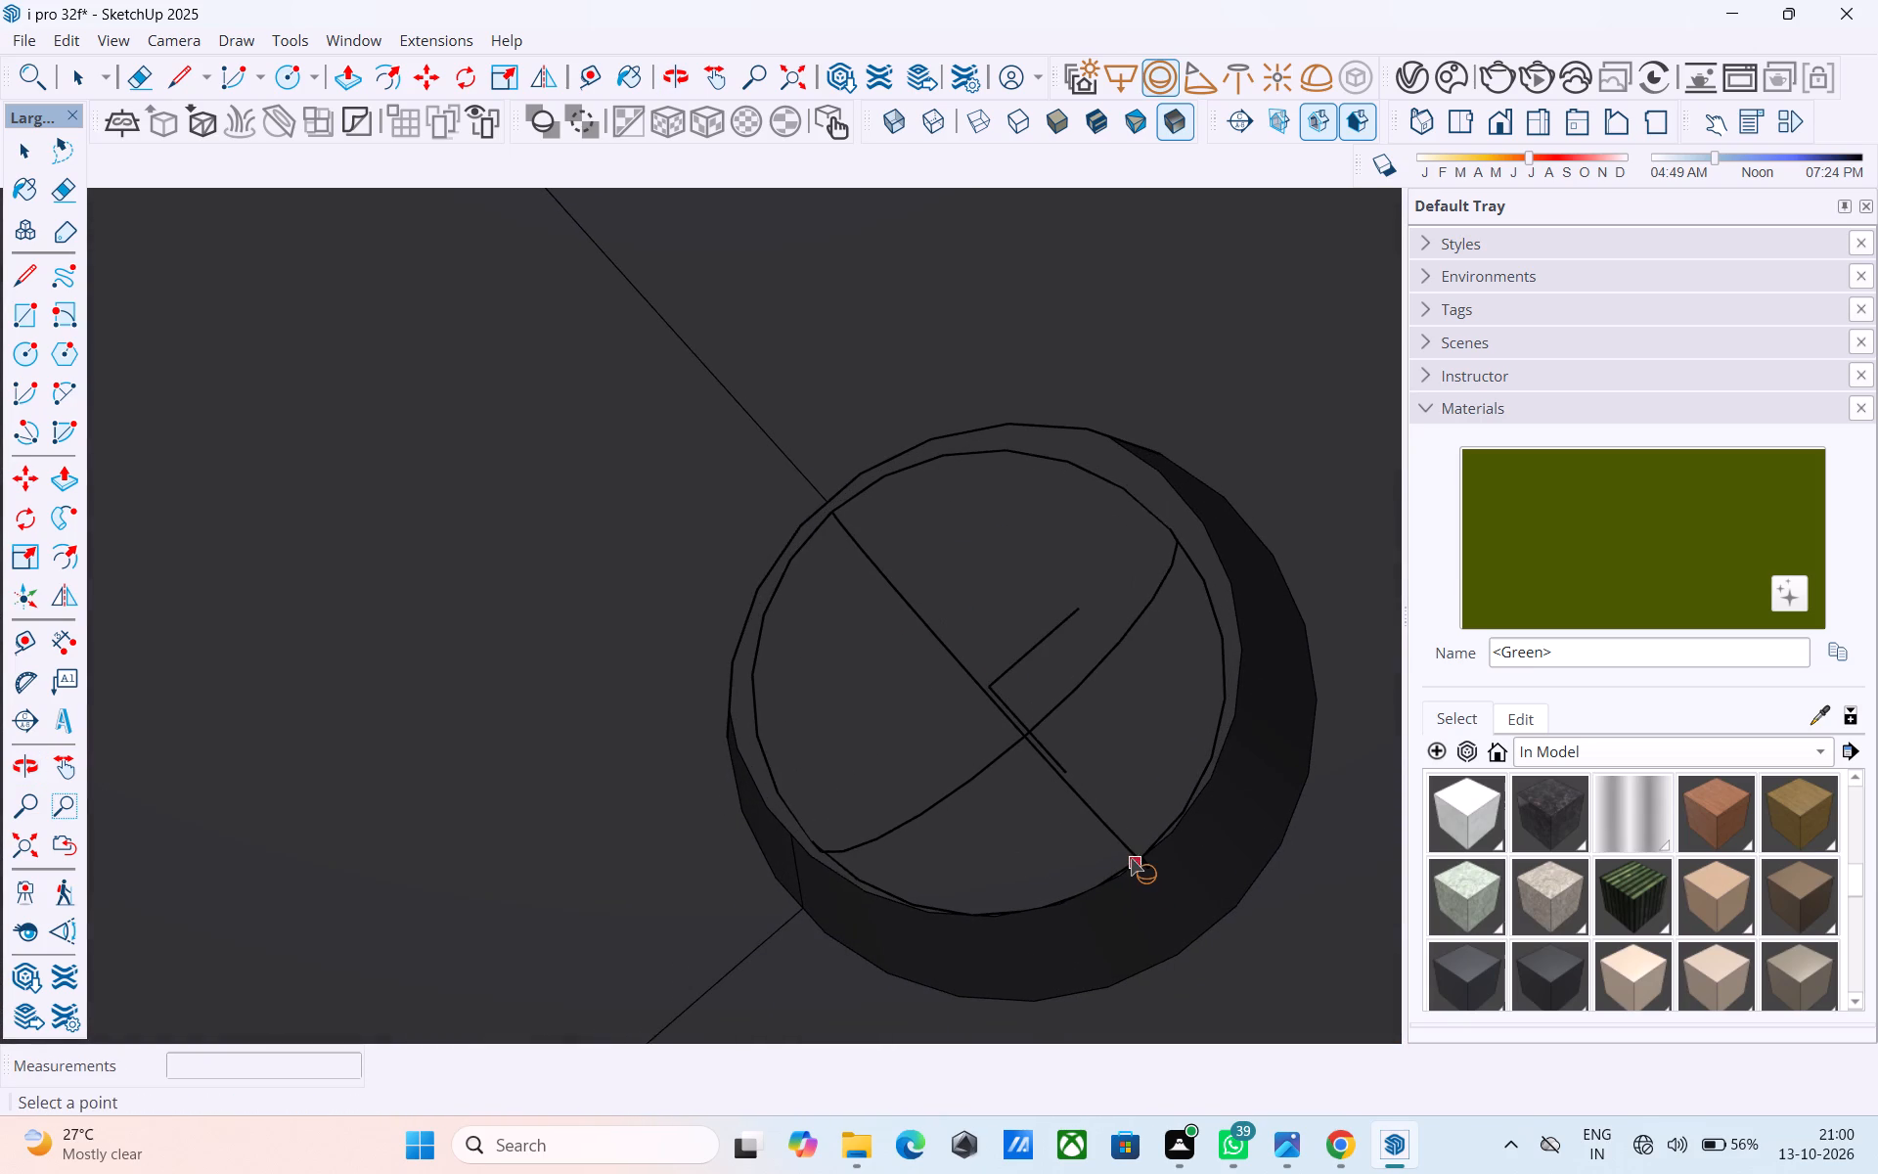
Place a V-Ray sphere light centred in the outer recess at the canopy's opposite end, sized to nearly fill its circular face.
middle_click_drag(1022, 887, 1230, 603)
scroll(1114, 657, "down", 4)
scroll(1111, 670, "up", 1)
scroll(1111, 681, "down", 6)
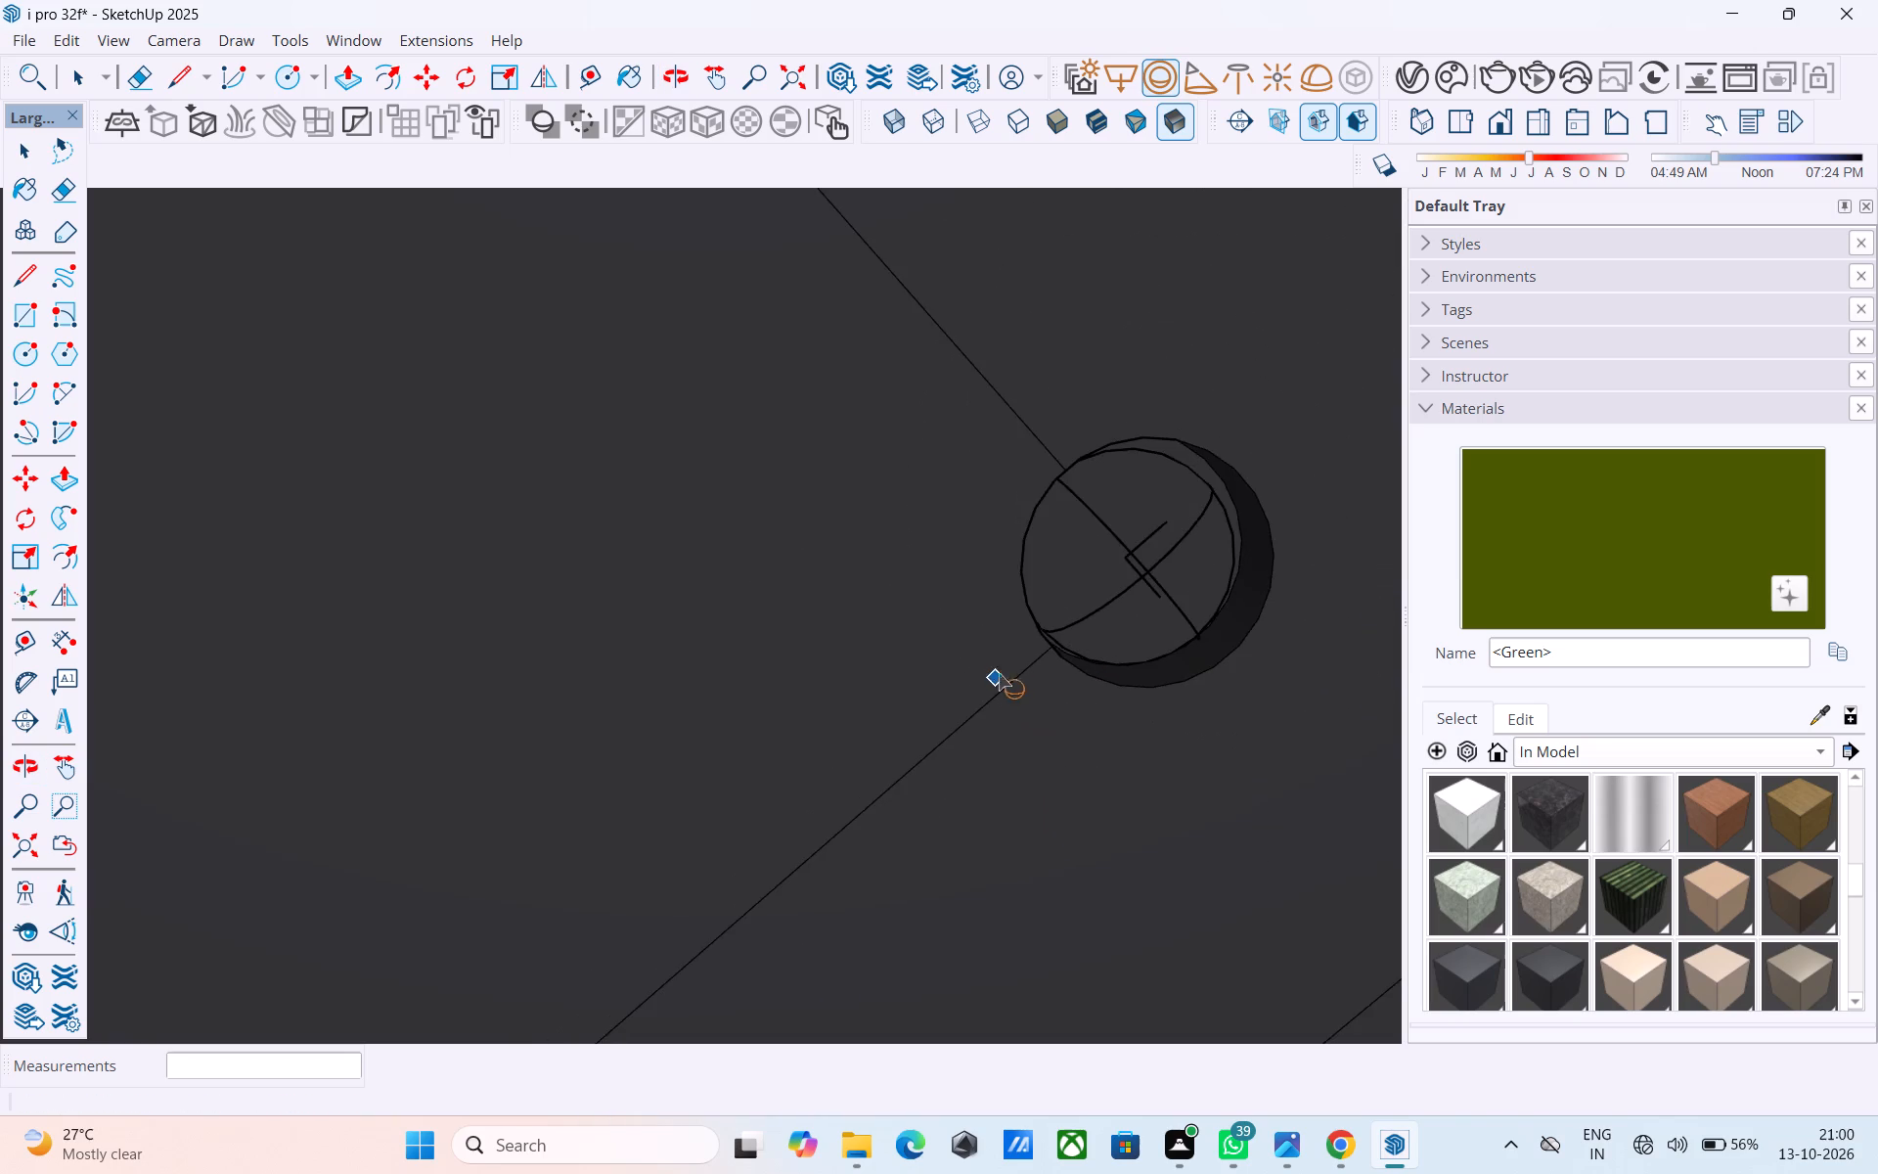
scroll(1023, 664, "down", 6)
middle_click_drag(1021, 661, 1100, 1071)
scroll(1096, 730, "down", 19)
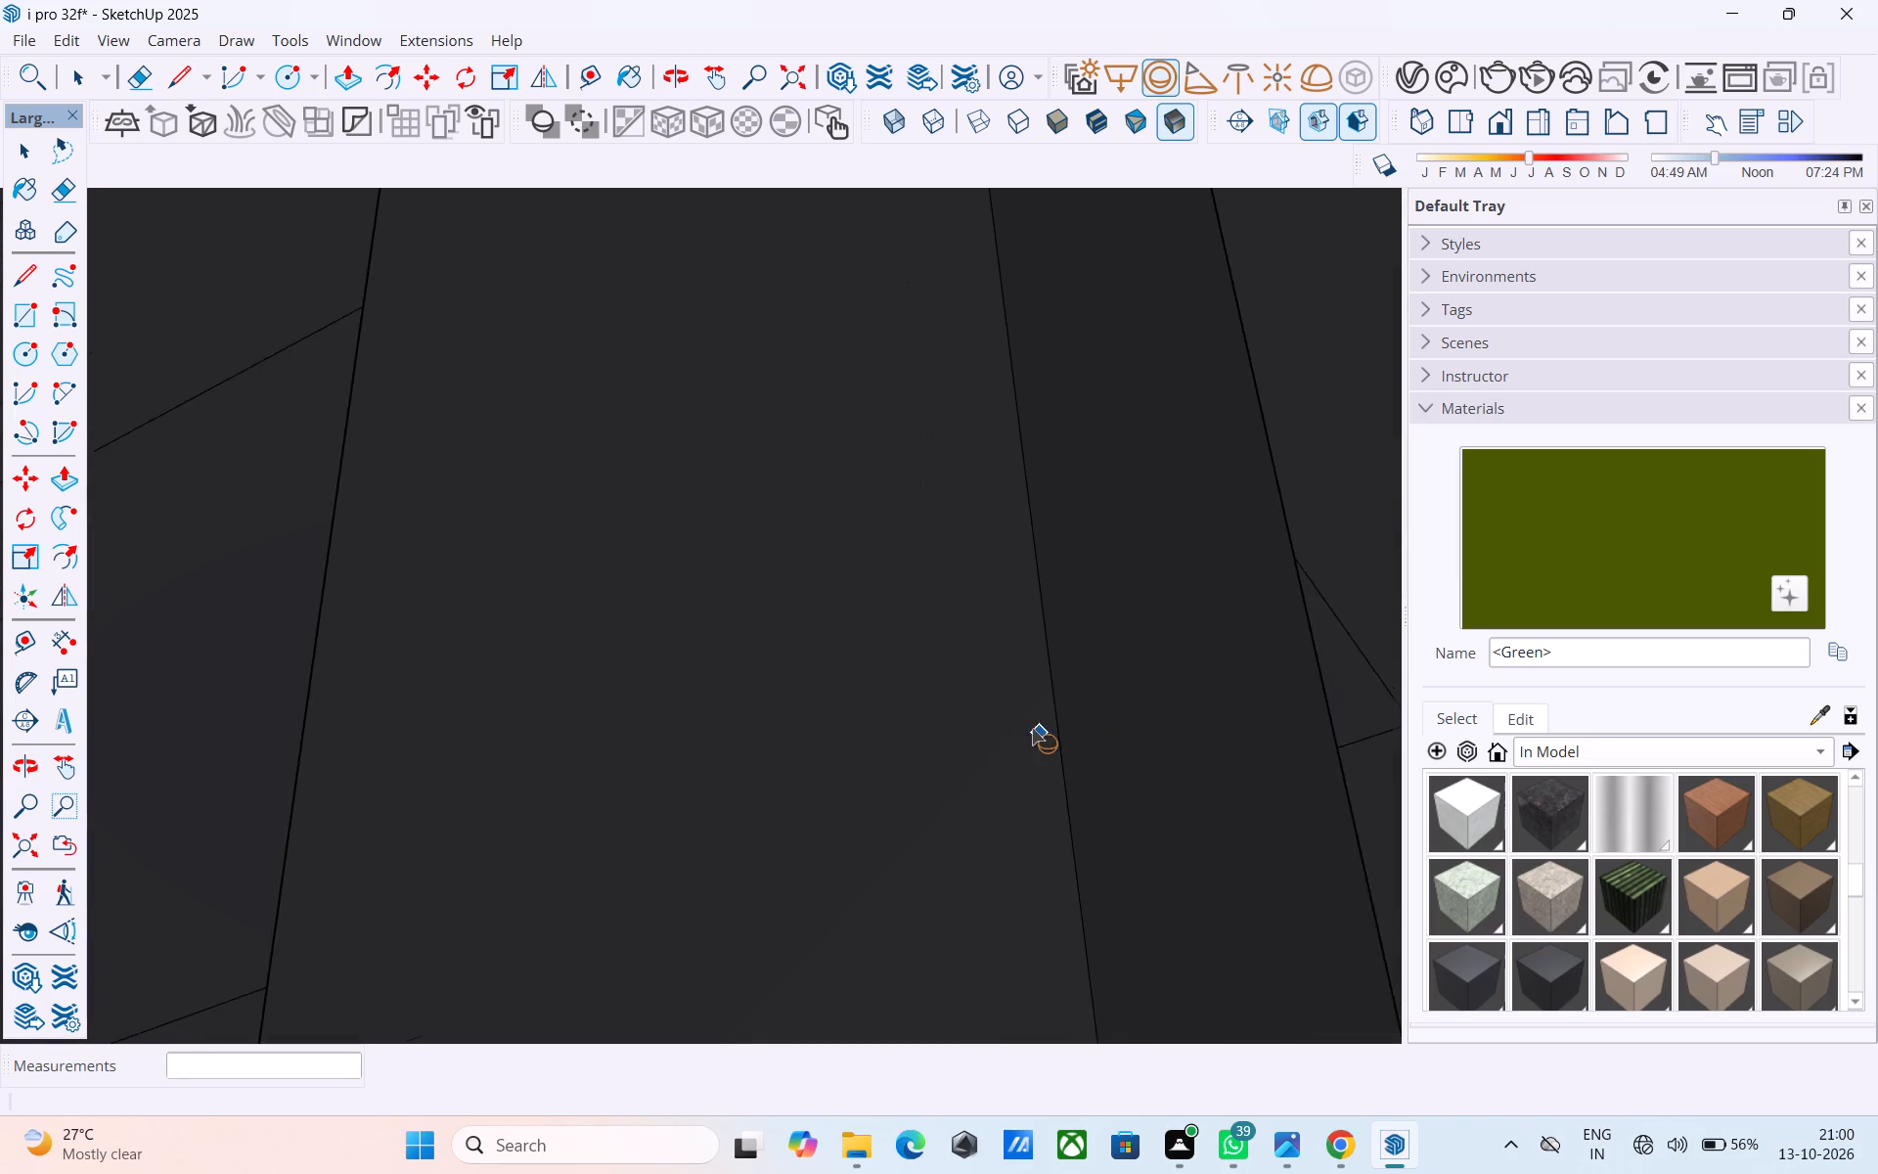
scroll(1032, 728, "down", 14)
scroll(978, 812, "up", 1)
scroll(975, 816, "down", 20)
scroll(975, 816, "down", 11)
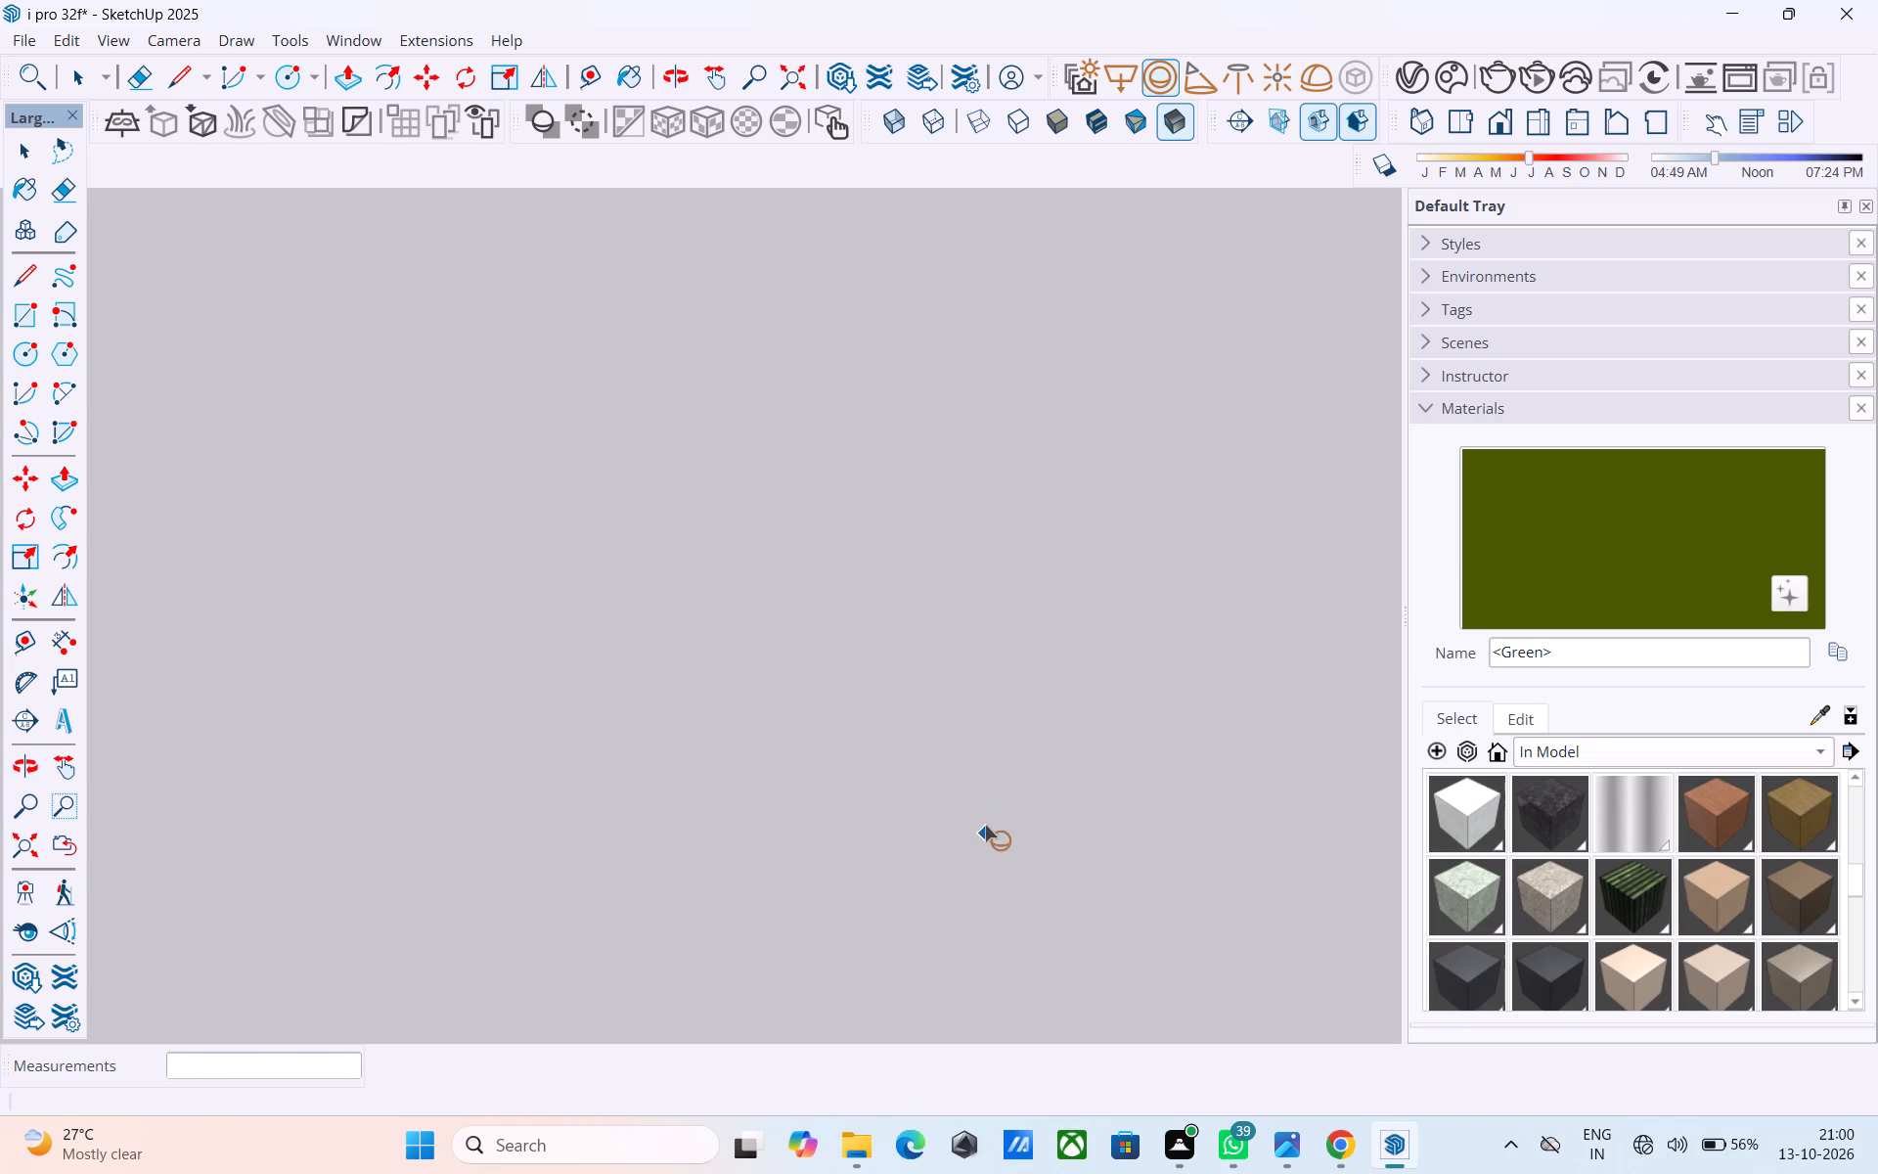
scroll(985, 825, "down", 16)
scroll(1014, 793, "up", 1)
scroll(1014, 793, "down", 12)
scroll(919, 834, "up", 1)
scroll(919, 834, "down", 15)
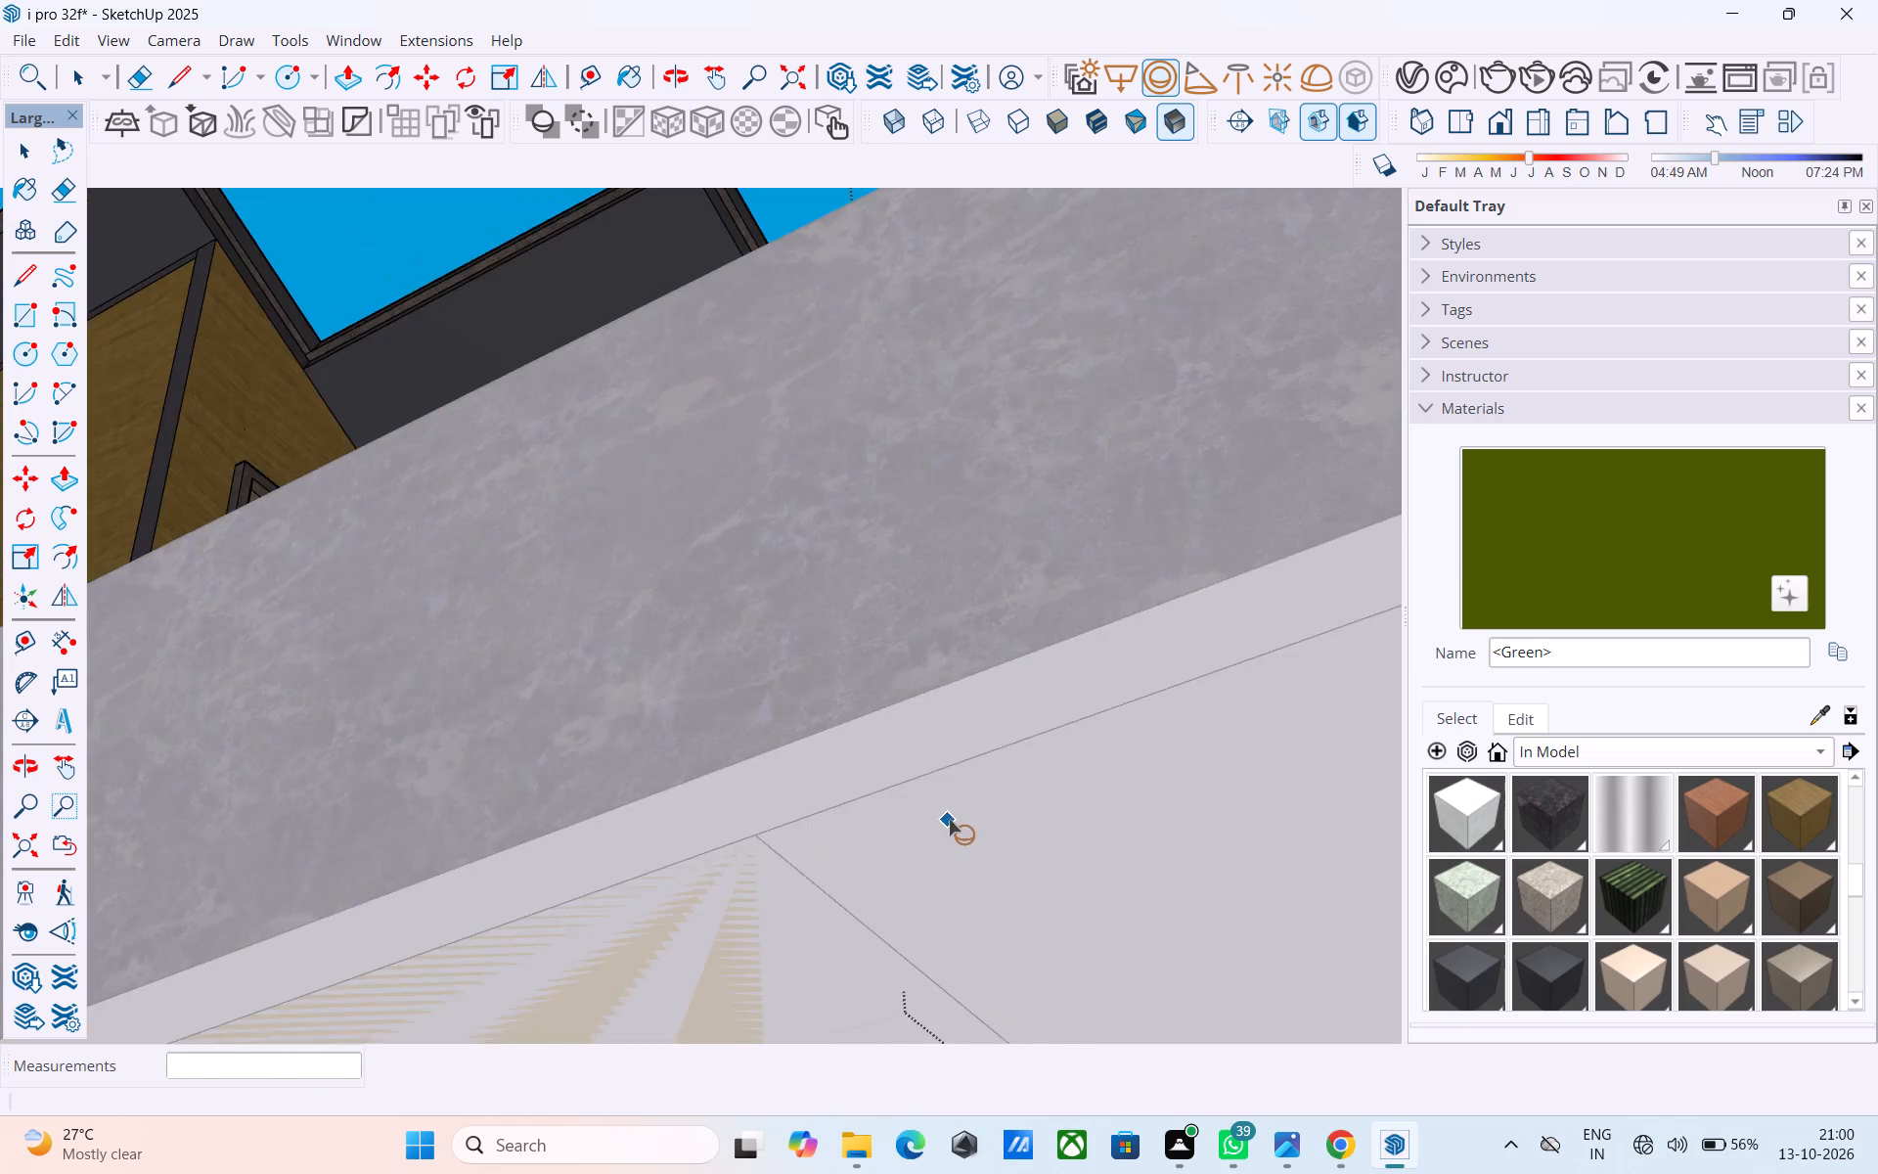
scroll(949, 819, "down", 11)
middle_click_drag(926, 811, 1042, 1134)
scroll(647, 651, "up", 9)
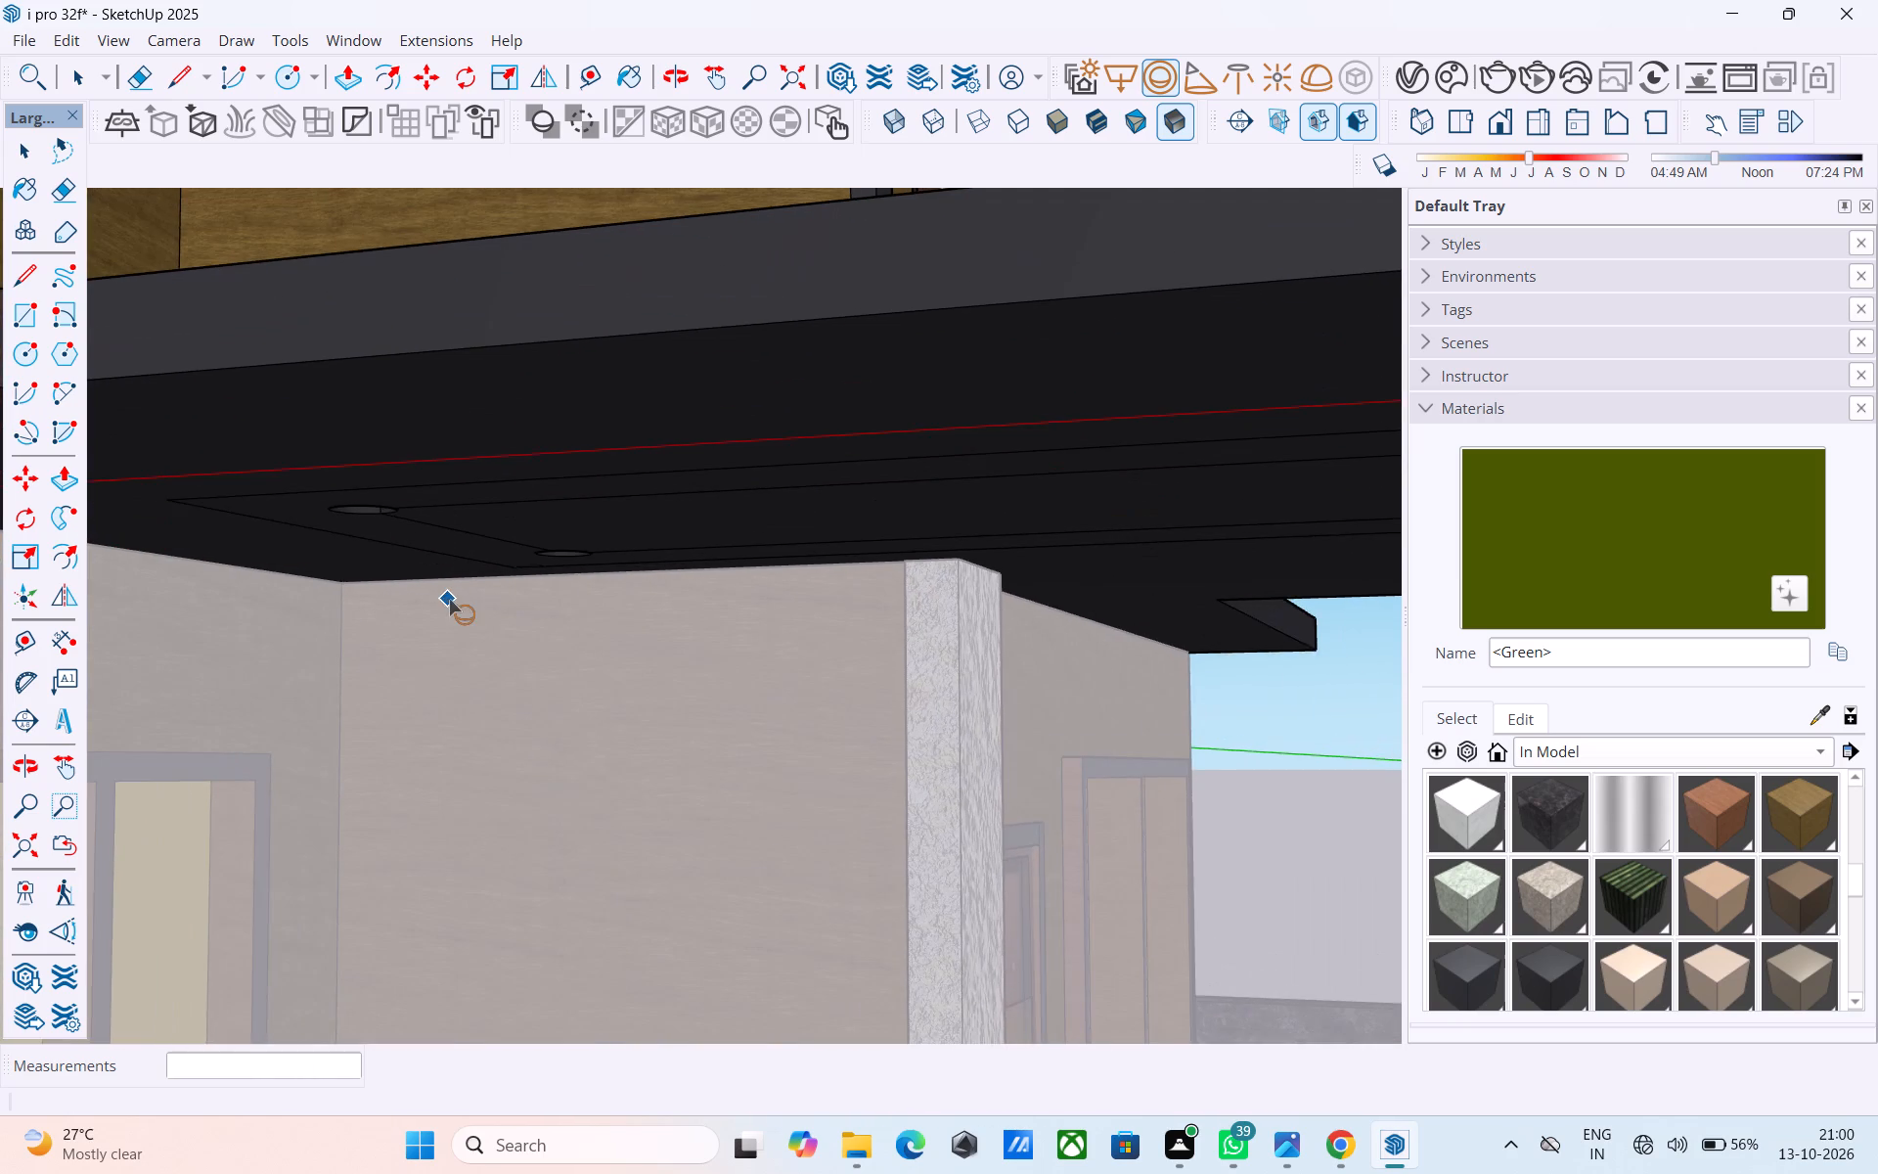
middle_click_drag(449, 599, 620, 624)
scroll(565, 574, "up", 5)
middle_click_drag(568, 566, 609, 546)
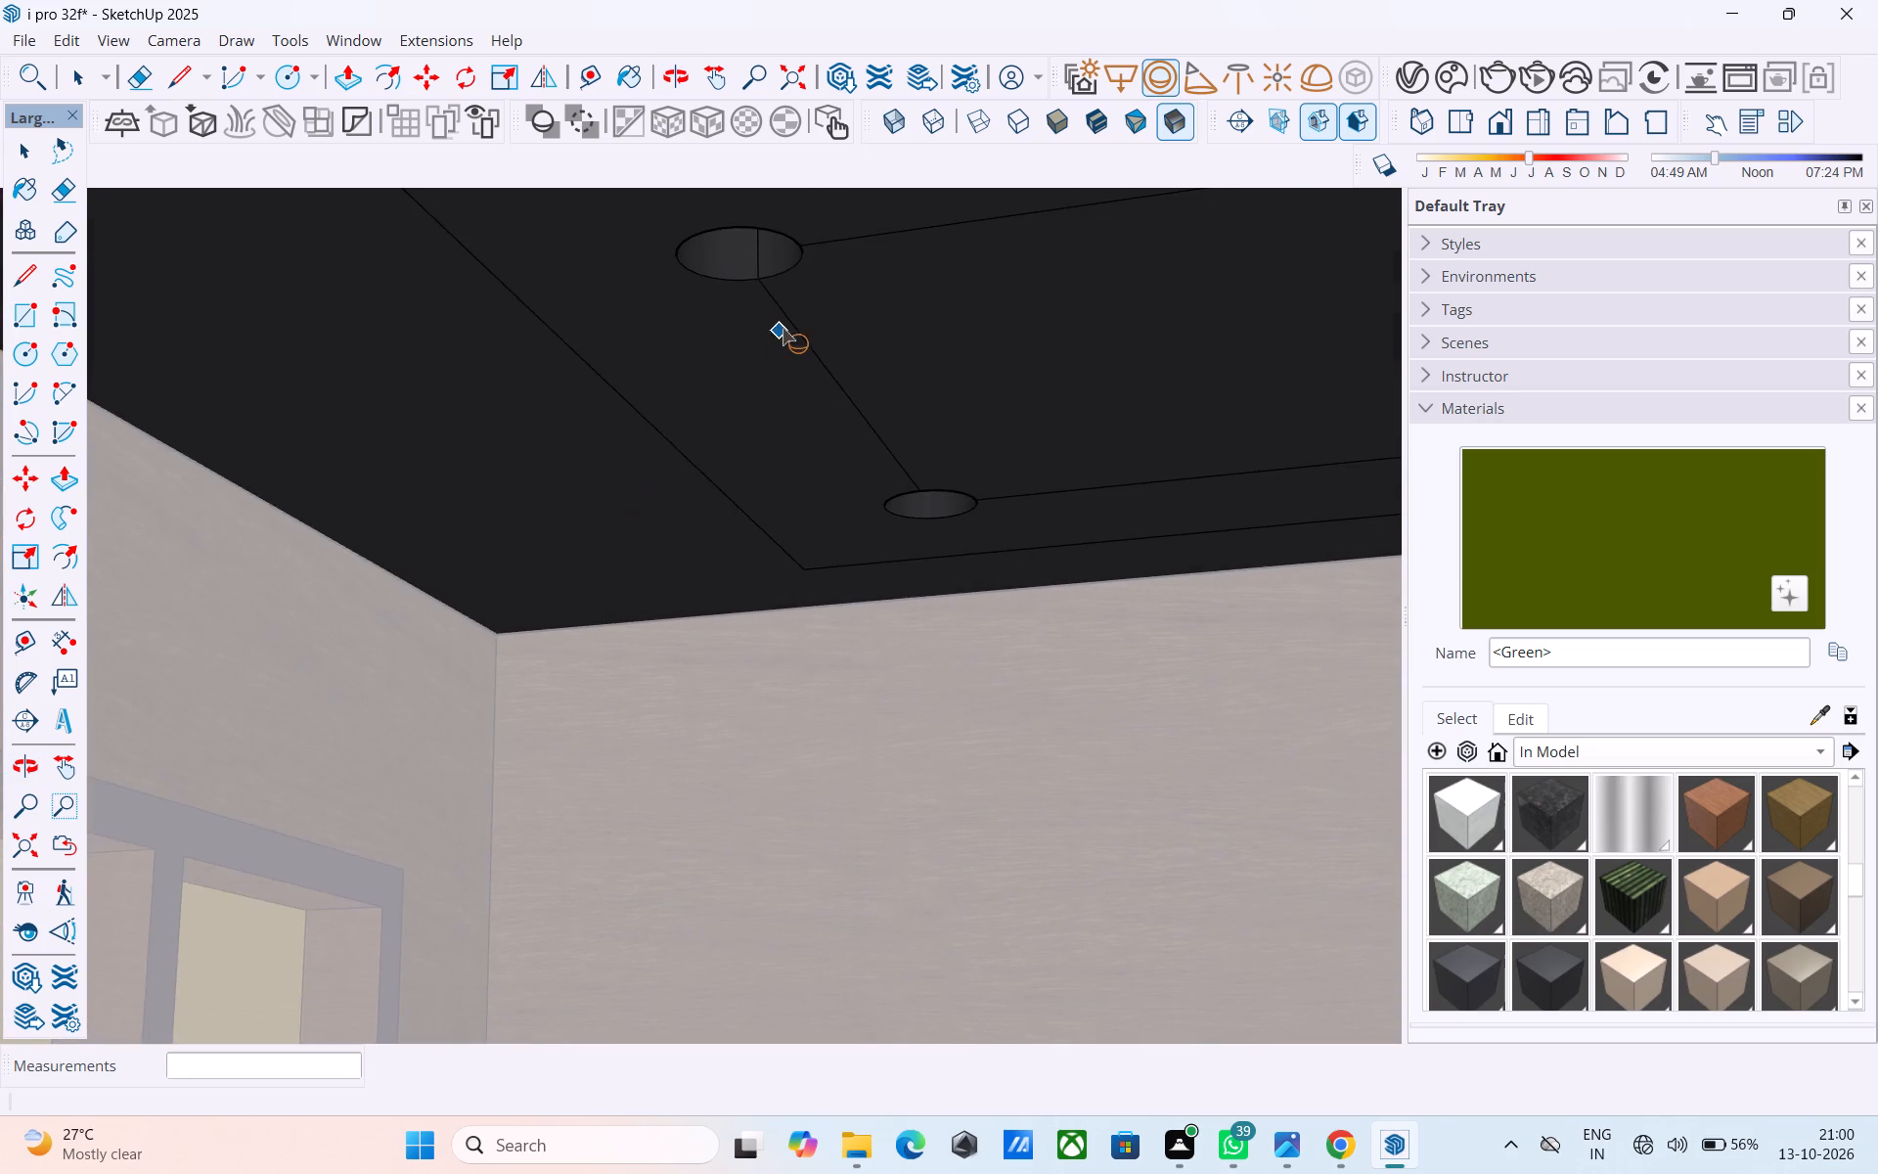
middle_click_drag(782, 328, 742, 779)
middle_click_drag(772, 519, 772, 612, "shift")
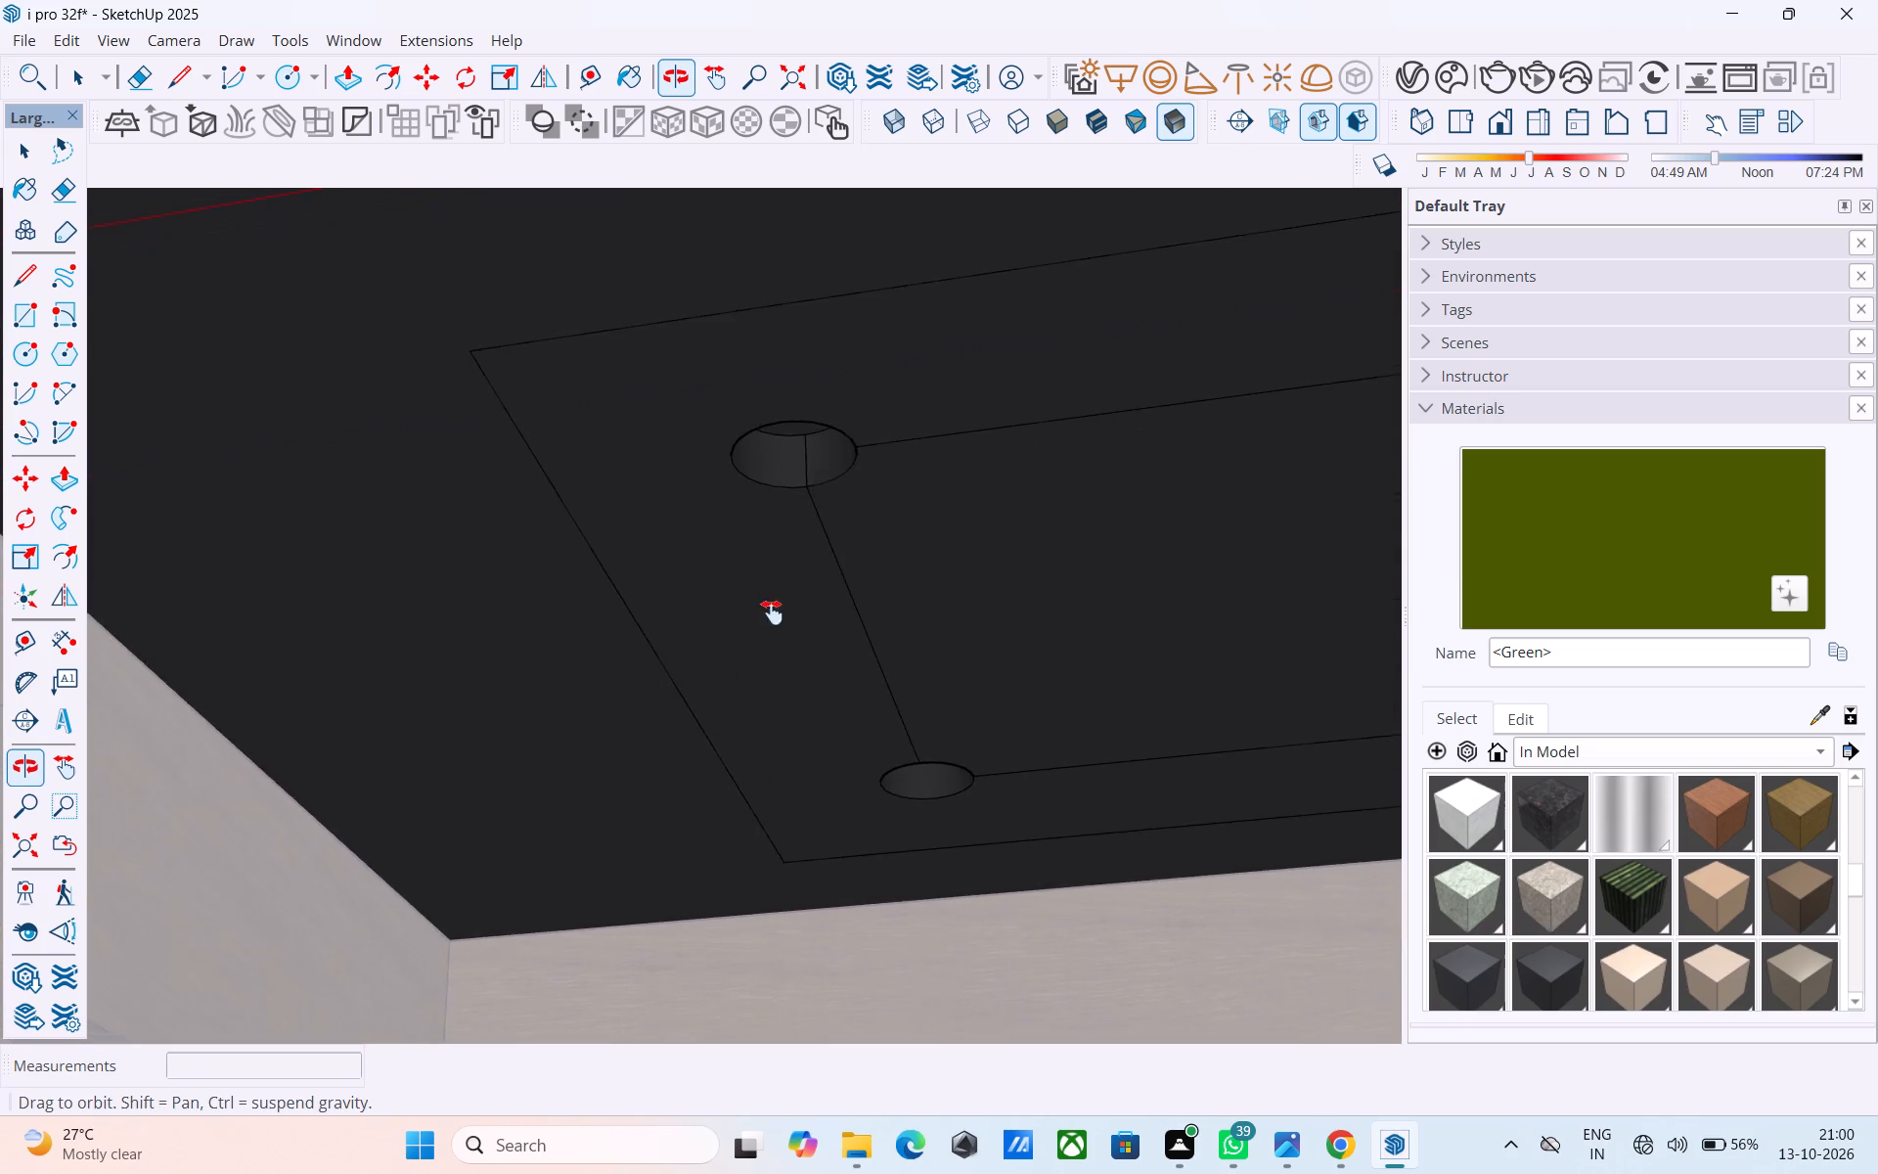
middle_click_drag(772, 612, 717, 796, "shift")
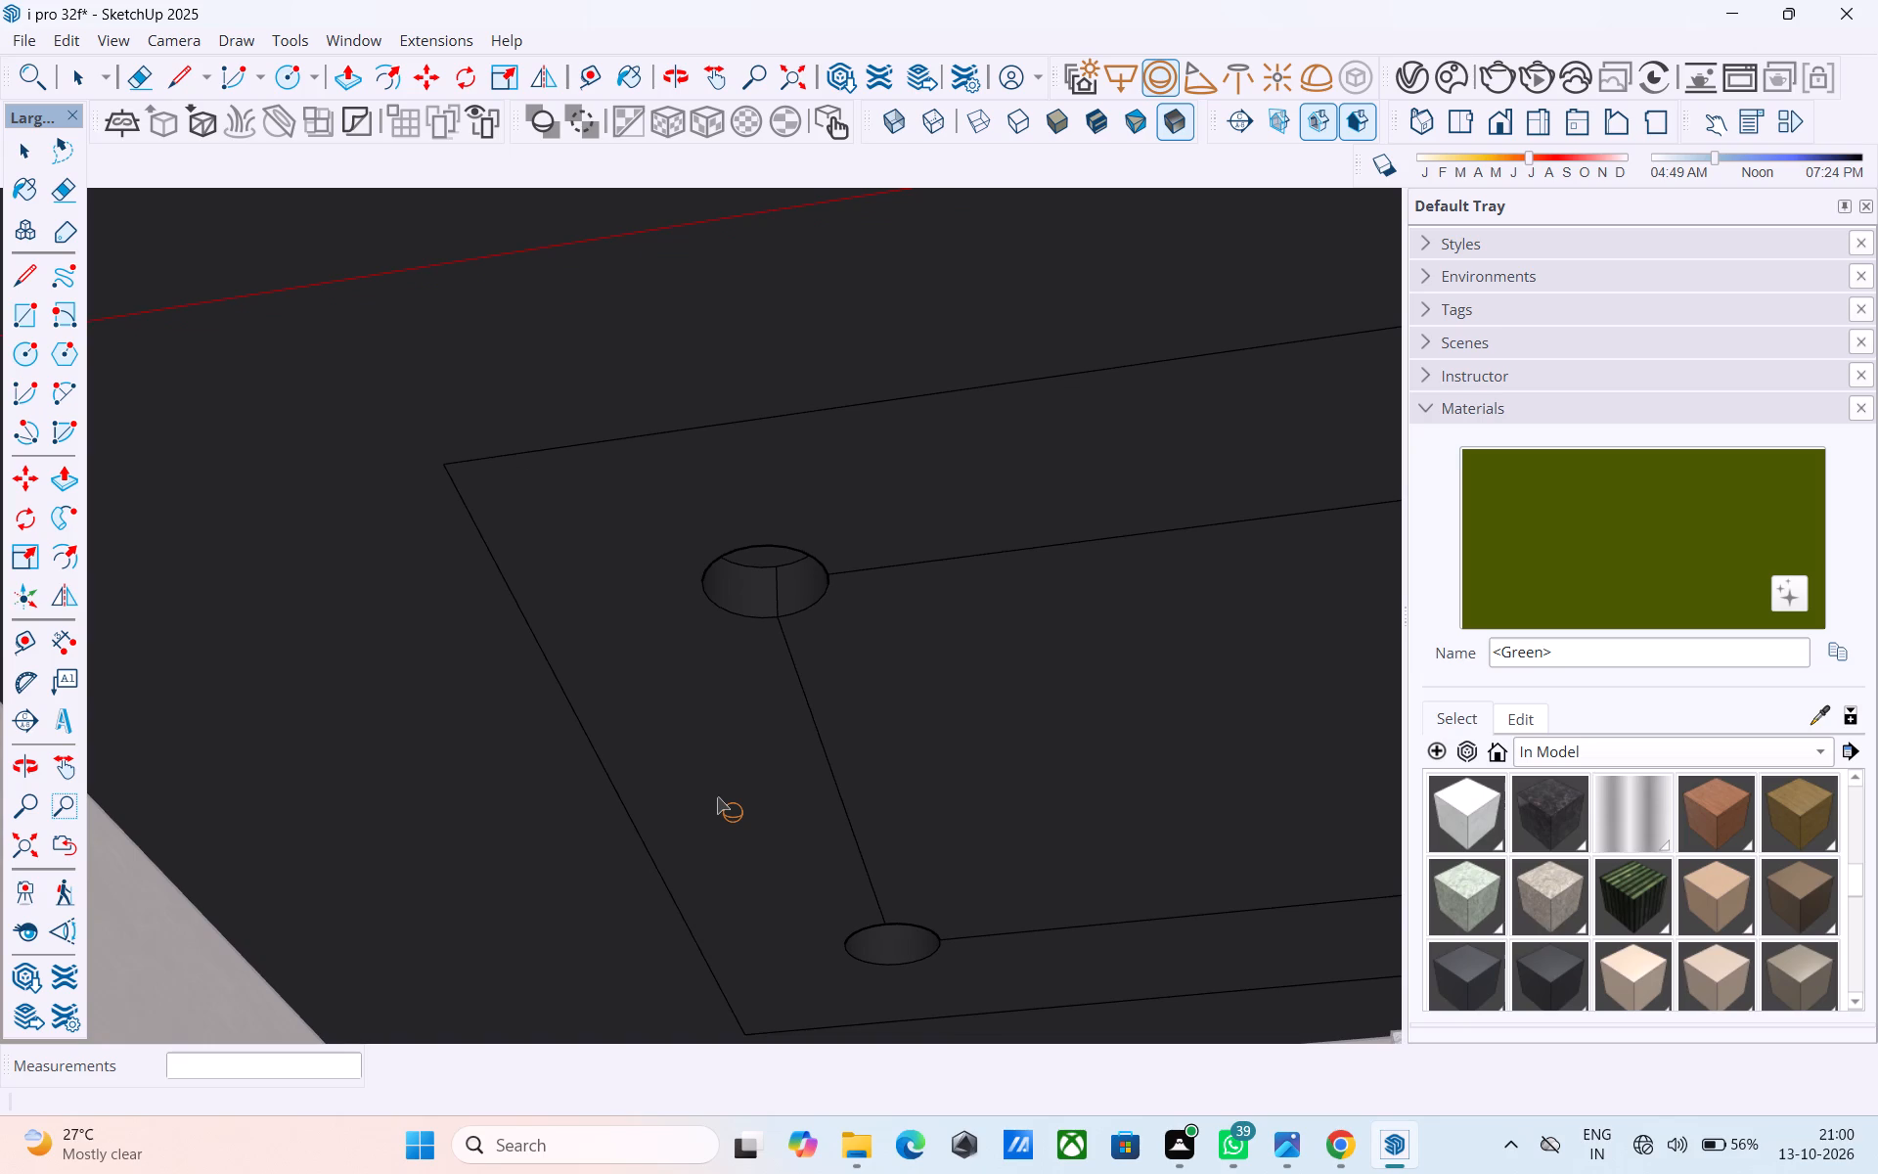
middle_click_drag(763, 513, 778, 481)
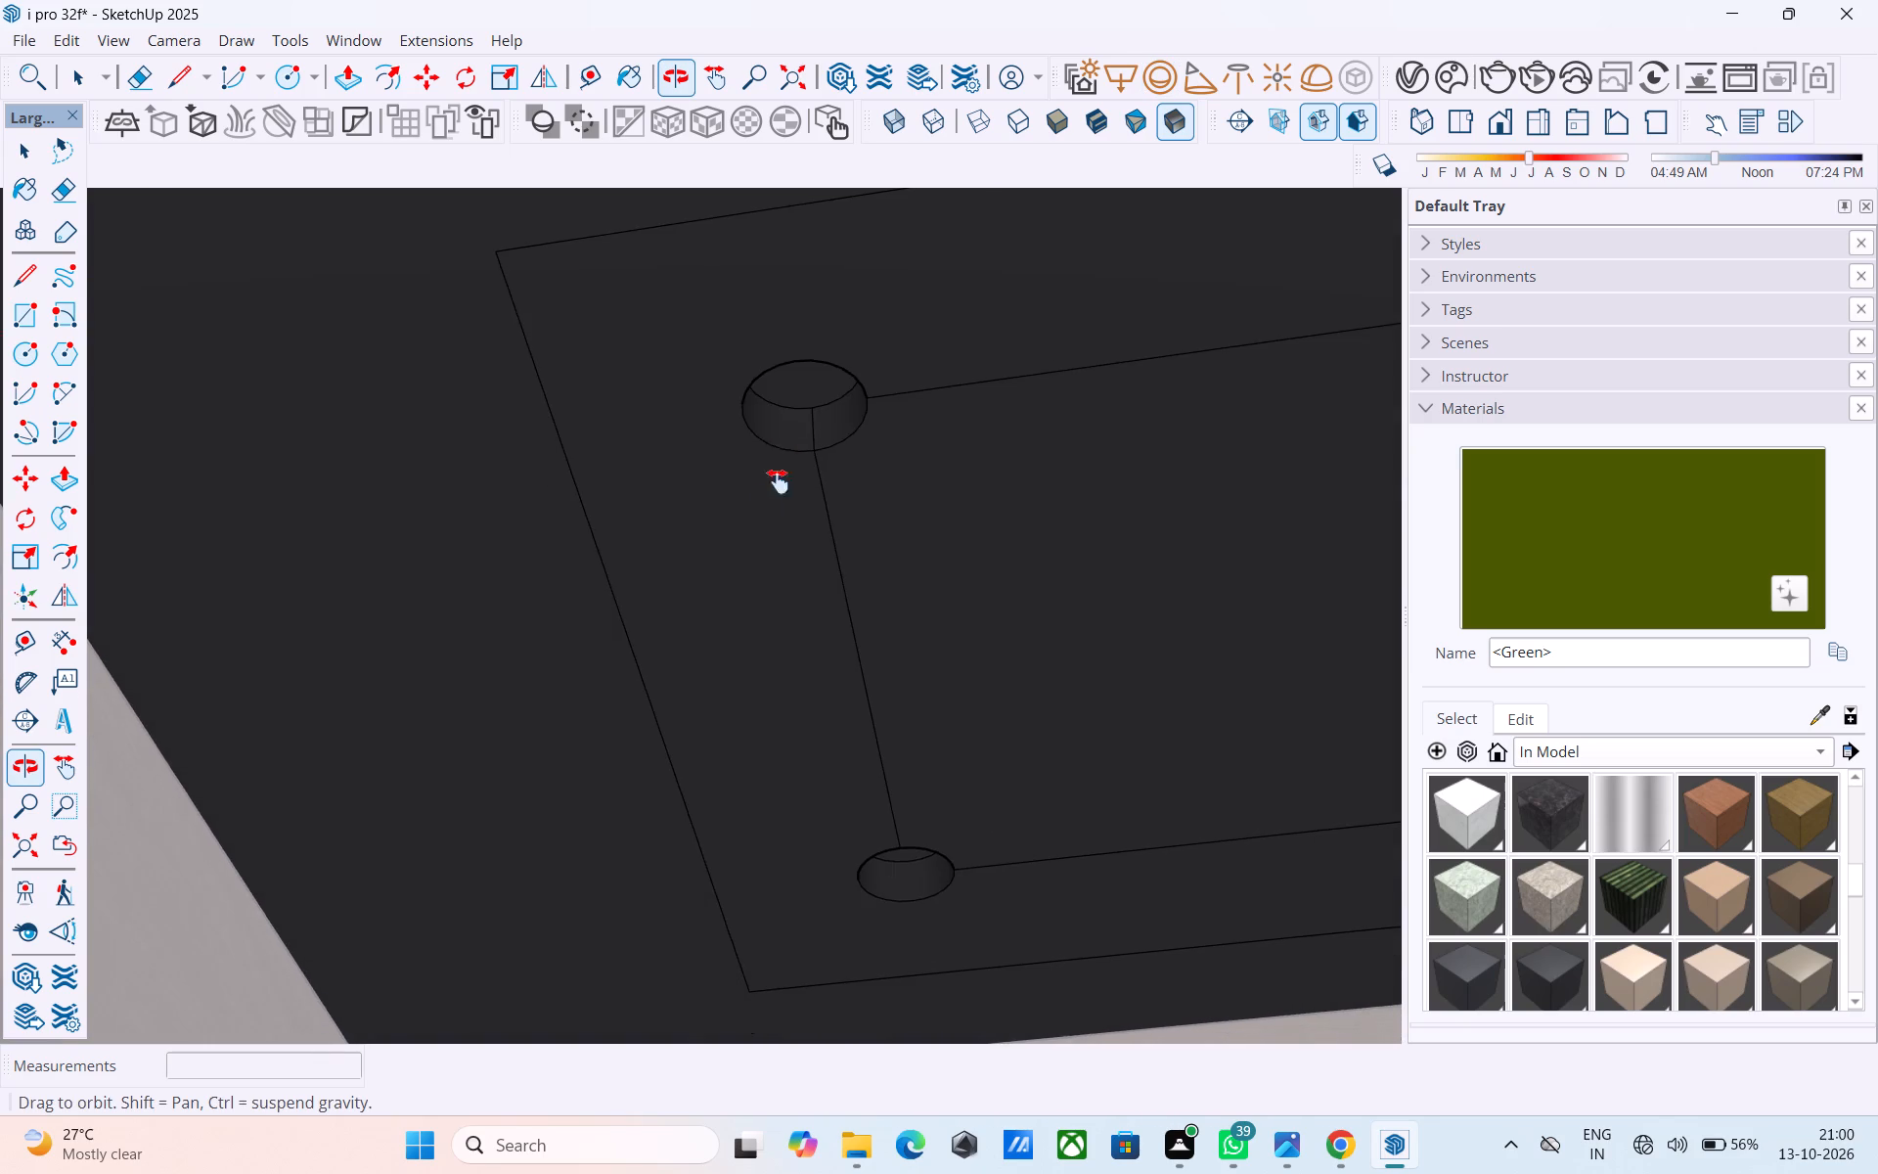
middle_click_drag(778, 481, 651, 578)
scroll(670, 545, "up", 4)
middle_click_drag(676, 525, 764, 436, "shift")
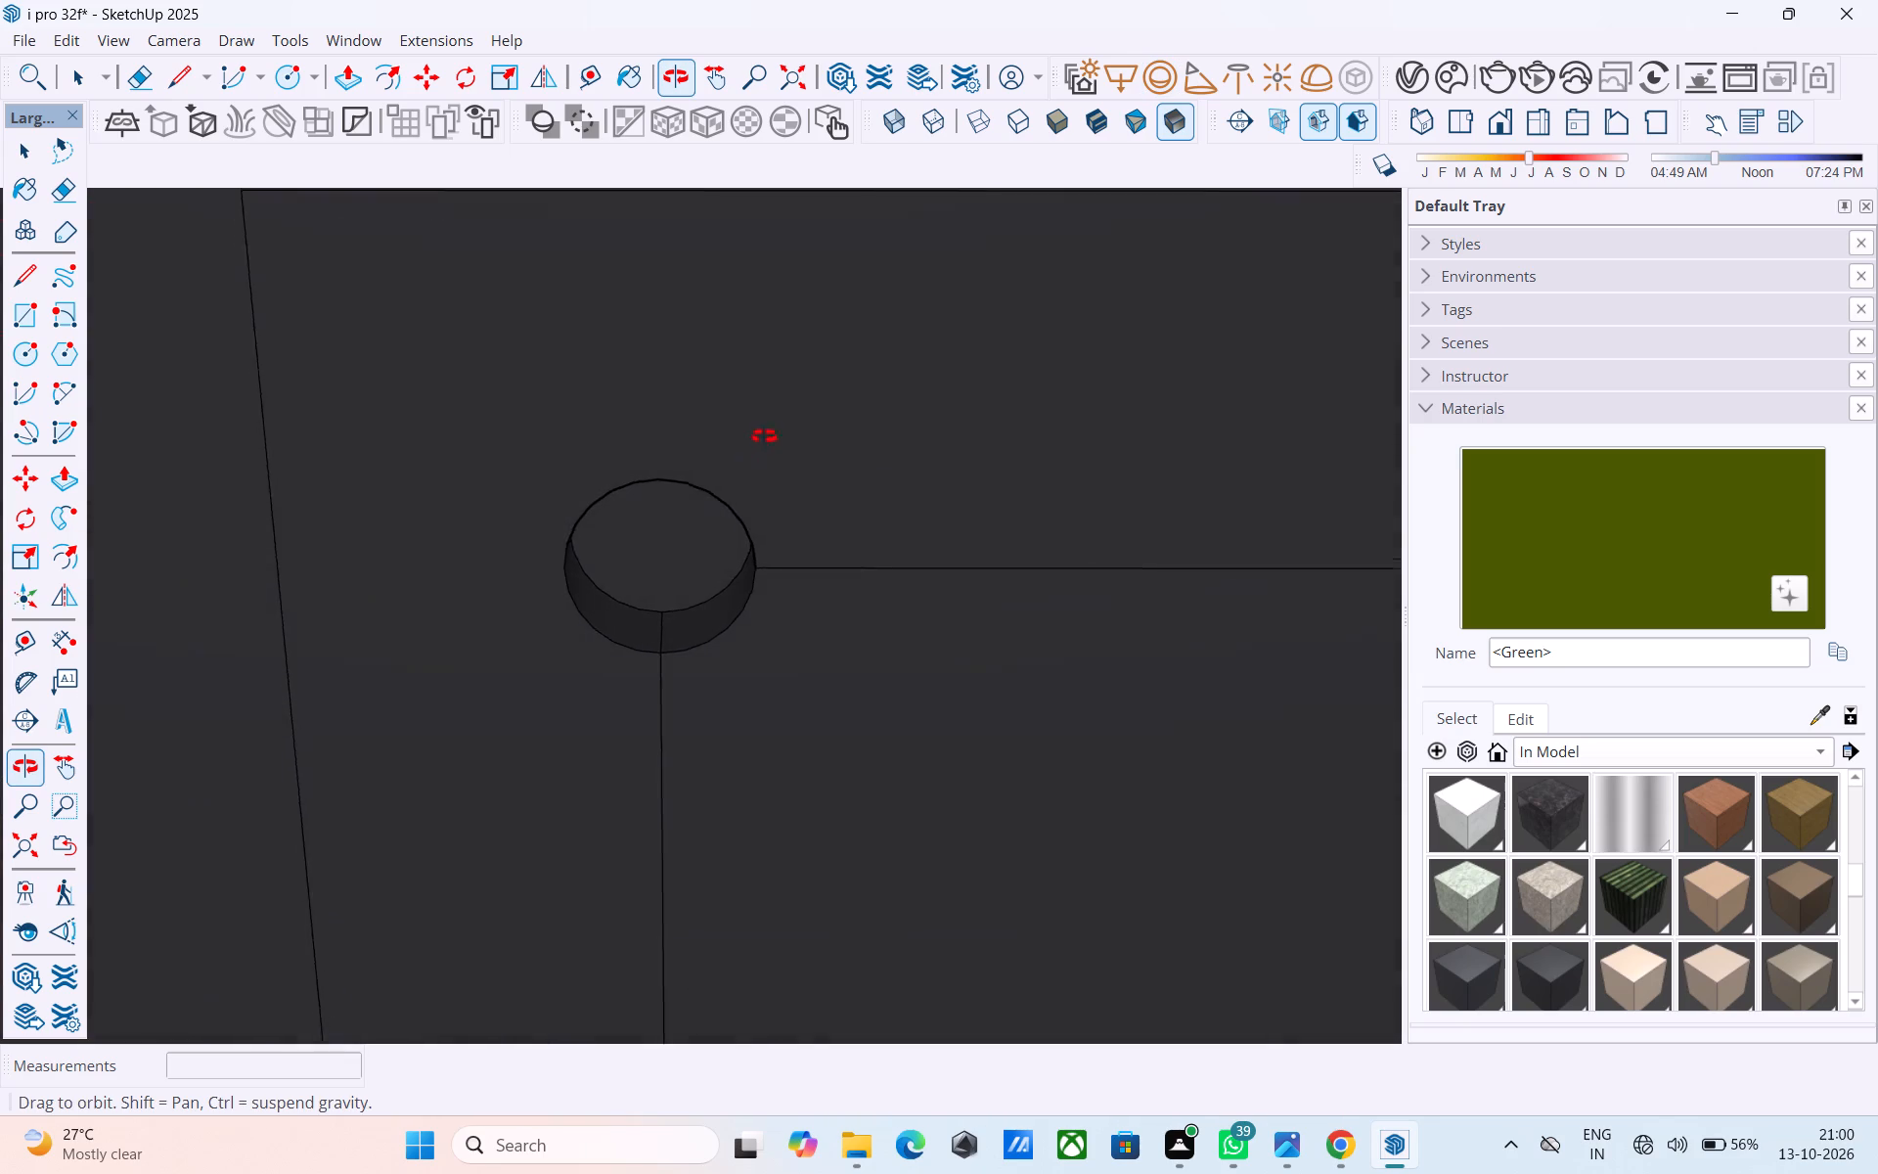
middle_click_drag(764, 436, 896, 402, "shift")
scroll(752, 468, "up", 3)
scroll(661, 530, "up", 4)
middle_click_drag(671, 544, 768, 443)
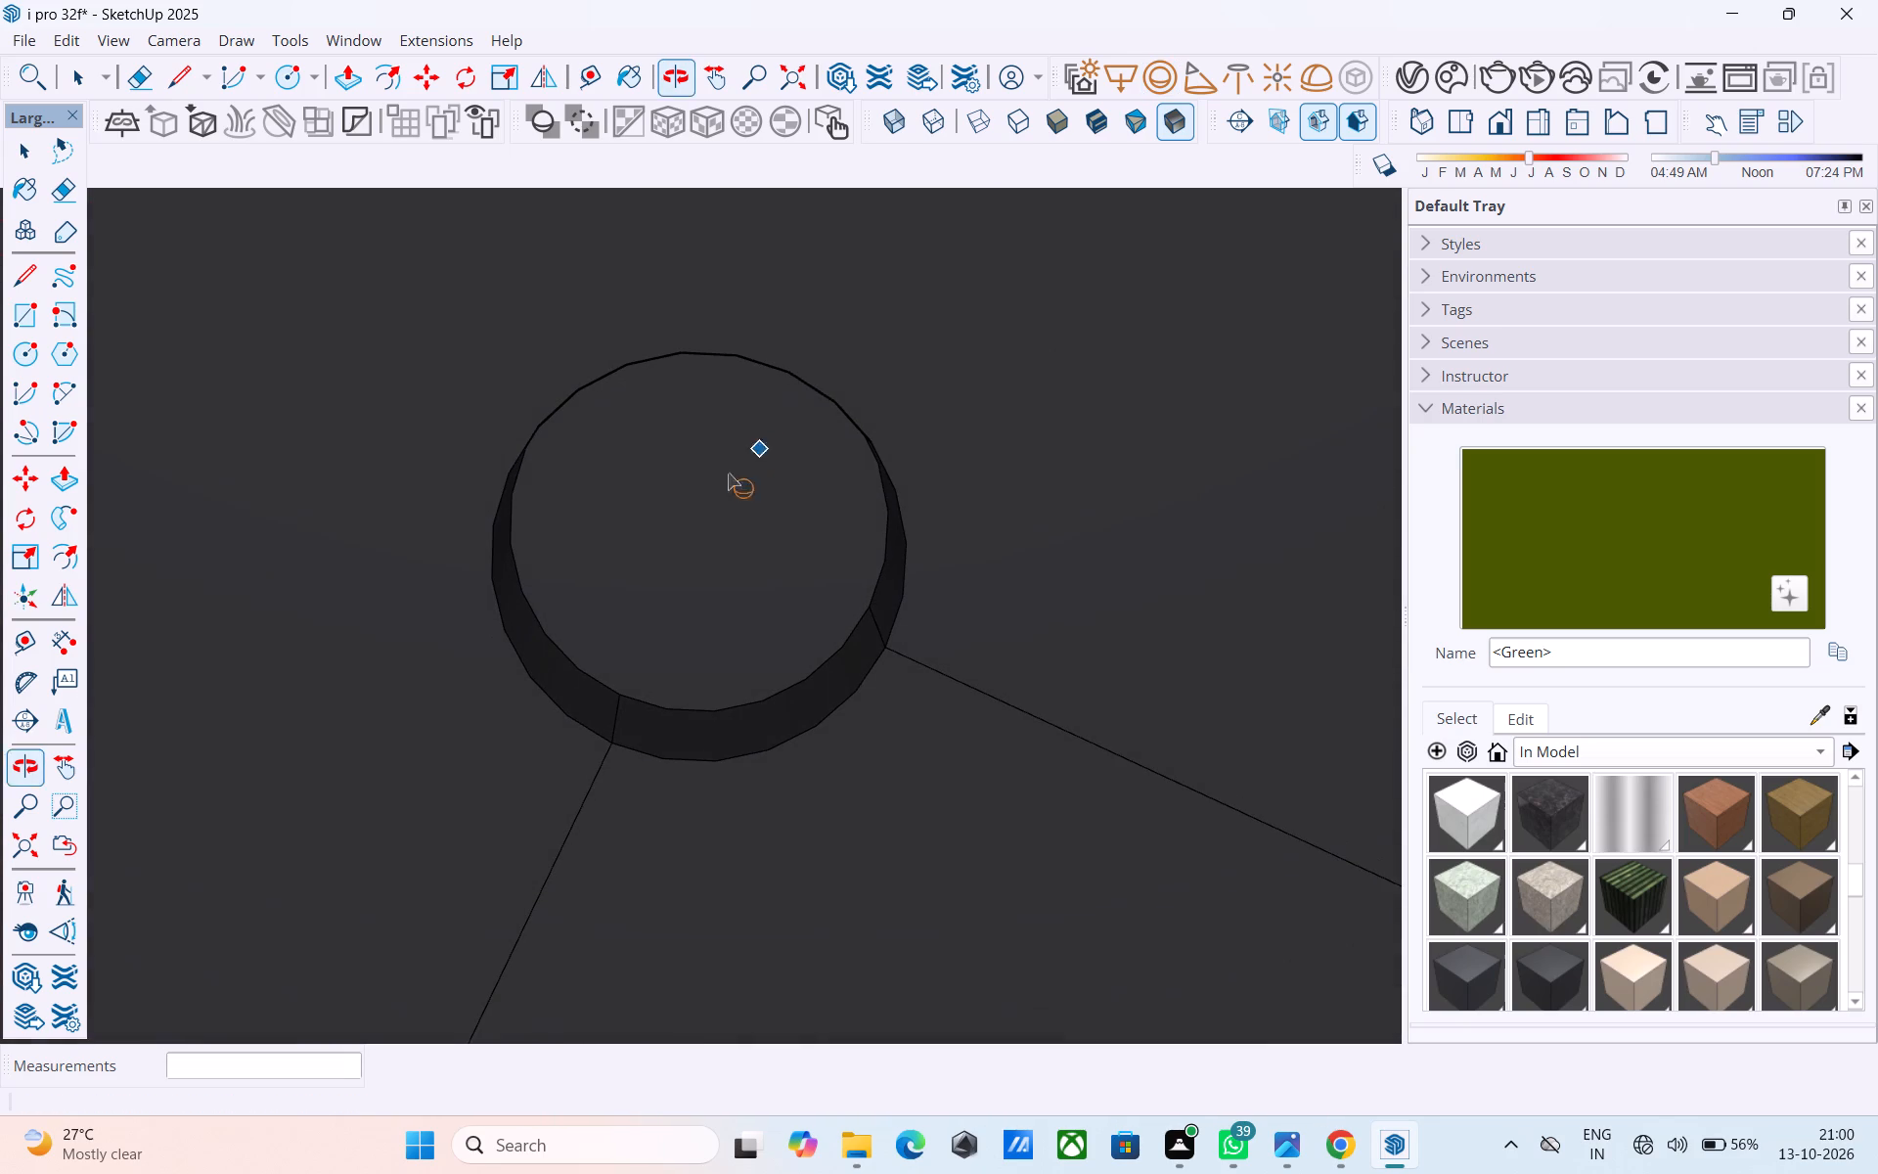
left_click(689, 540)
middle_click_drag(687, 540, 871, 421)
left_click(888, 434)
Place another V-Ray sphere light centred in the neighbouring recess at that end, nearly filling its circular face, and close the group.
scroll(767, 694, "down", 4)
middle_click_drag(767, 736, 790, 1066)
middle_click_drag(781, 860, 741, 785, "shift")
scroll(653, 691, "up", 12)
middle_click_drag(536, 654, 654, 622, "shift")
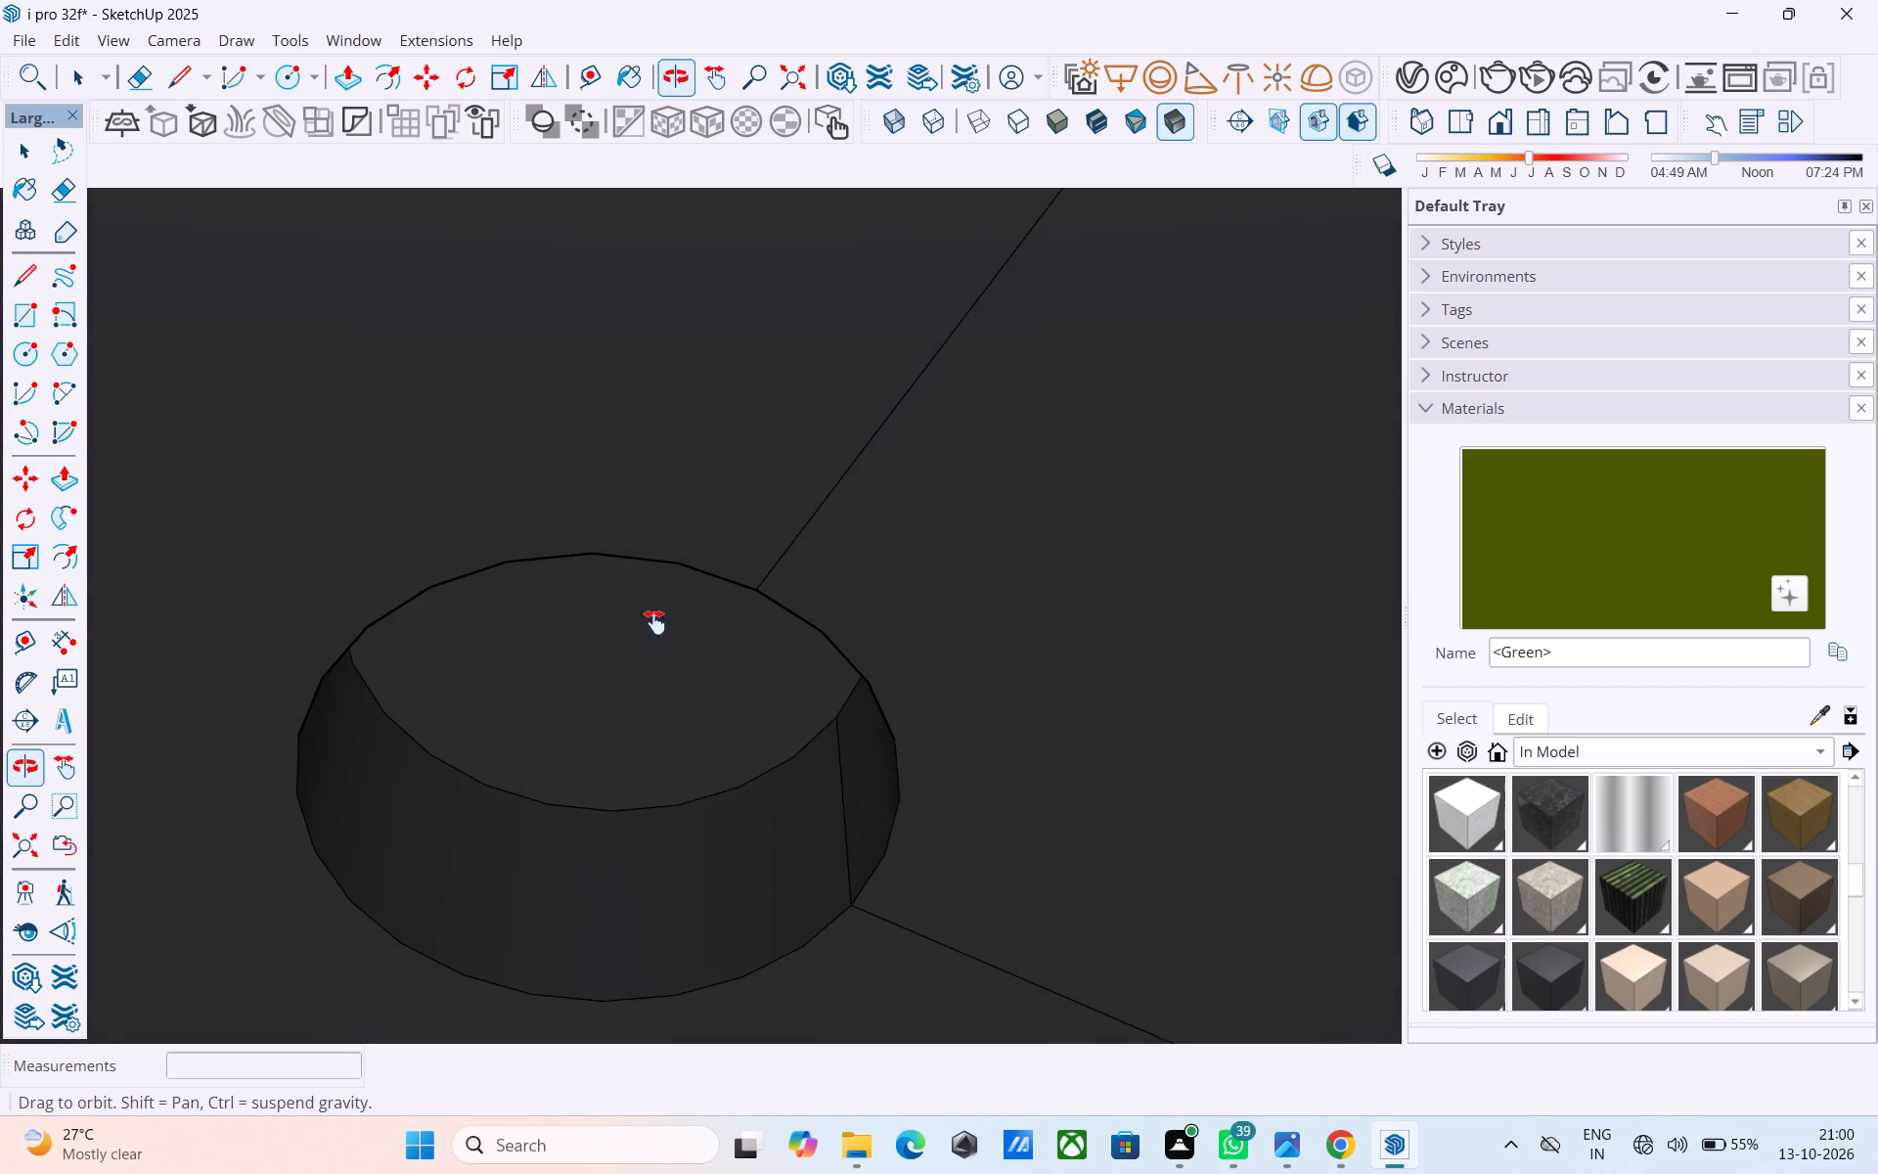
middle_click_drag(654, 622, 756, 521, "shift")
middle_click_drag(713, 531, 830, 380)
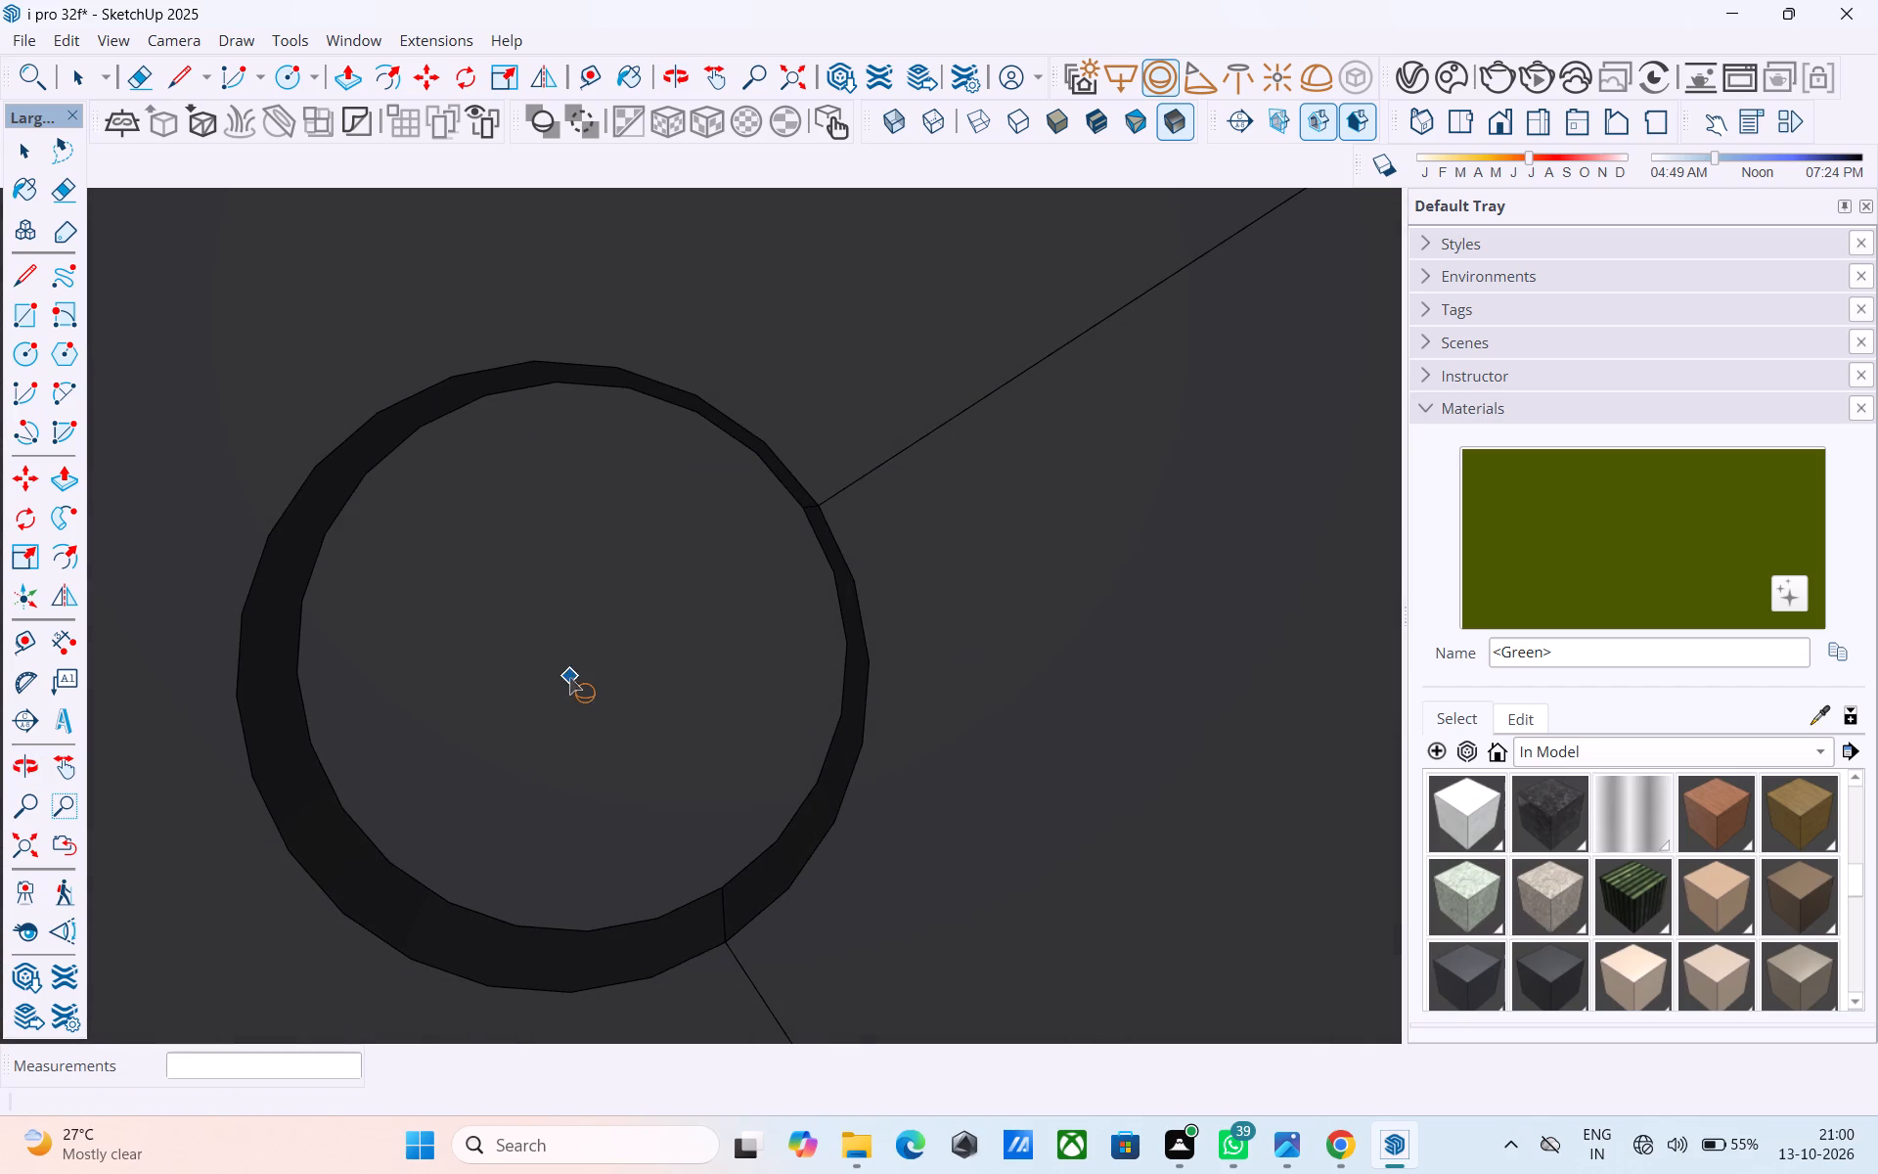
left_click(569, 677)
left_click(378, 472)
scroll(663, 757, "down", 4)
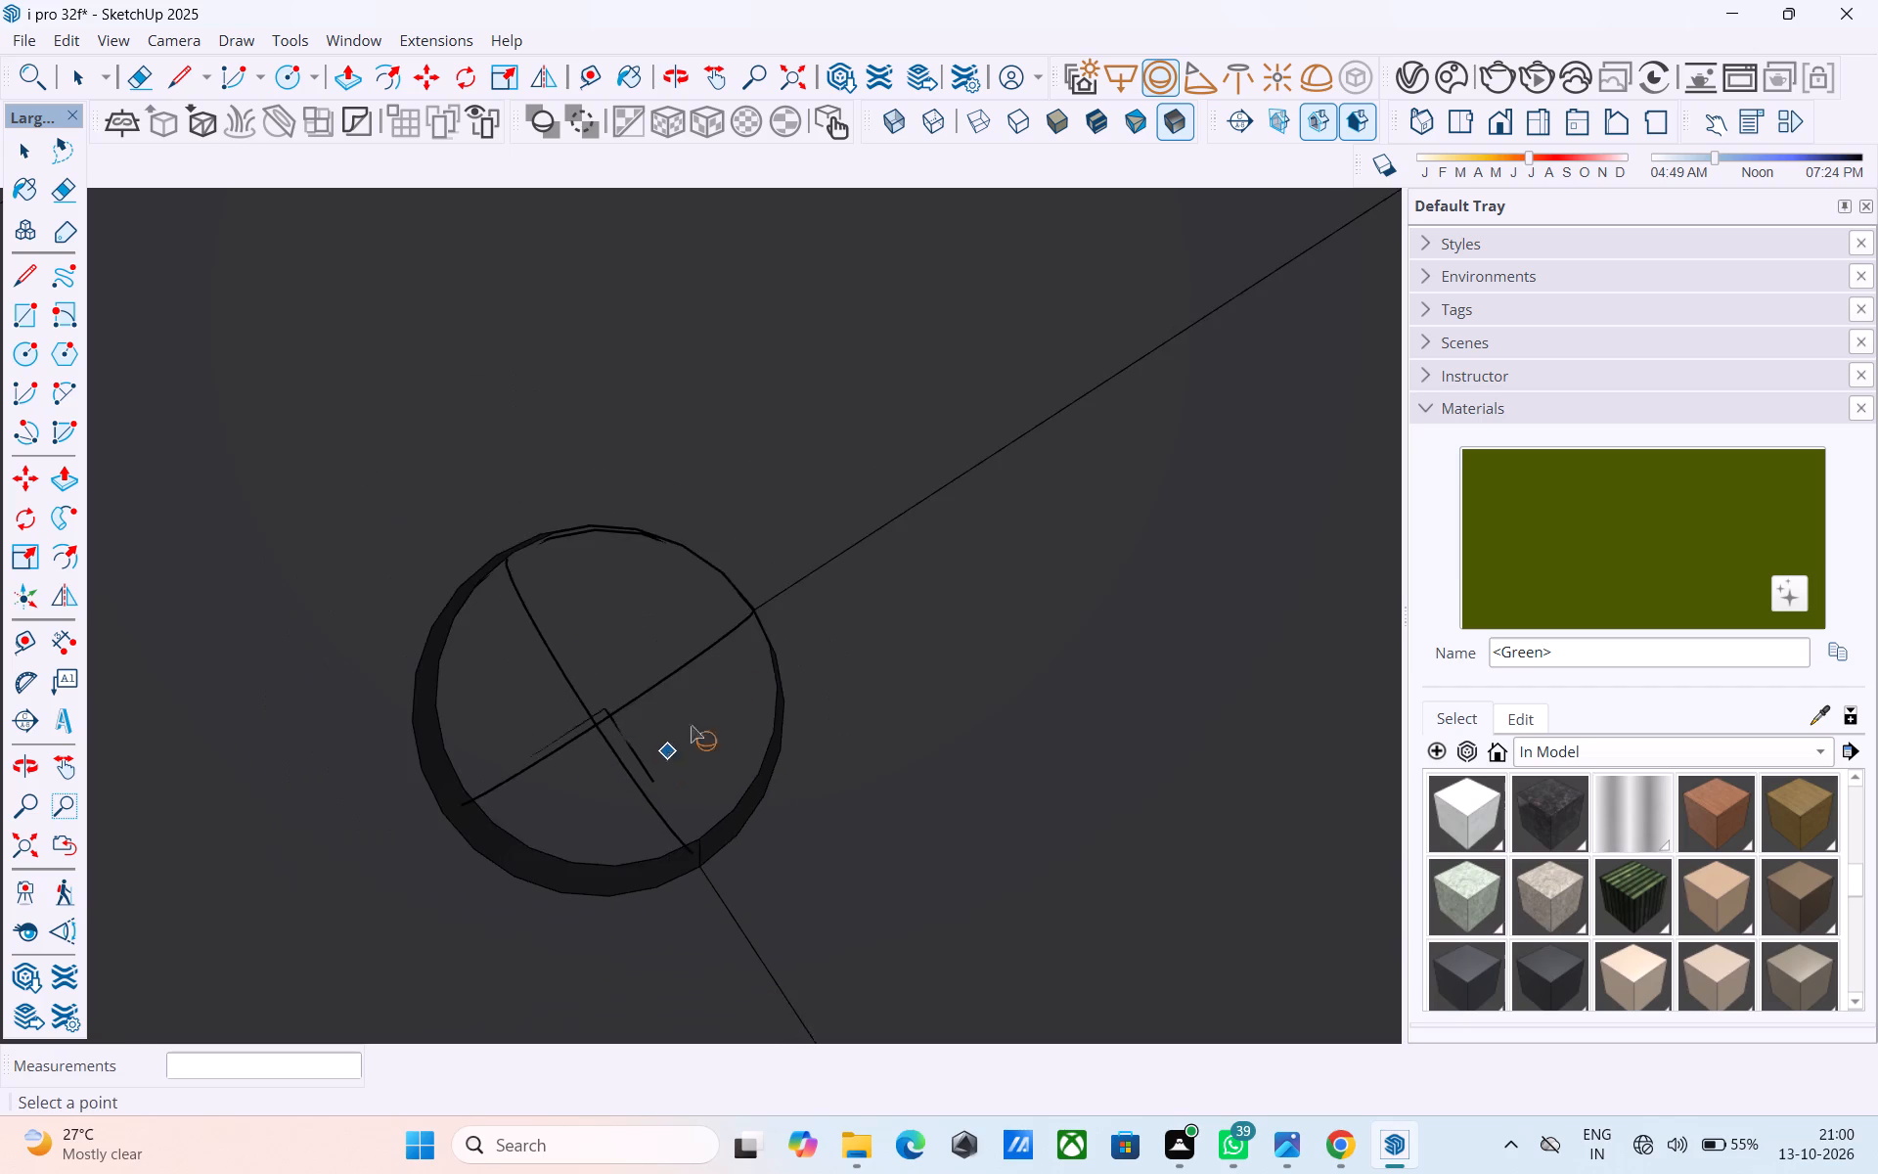
scroll(691, 725, "down", 3)
middle_click_drag(795, 574, 644, 1045)
scroll(644, 1045, "down", 20)
scroll(644, 1045, "down", 6)
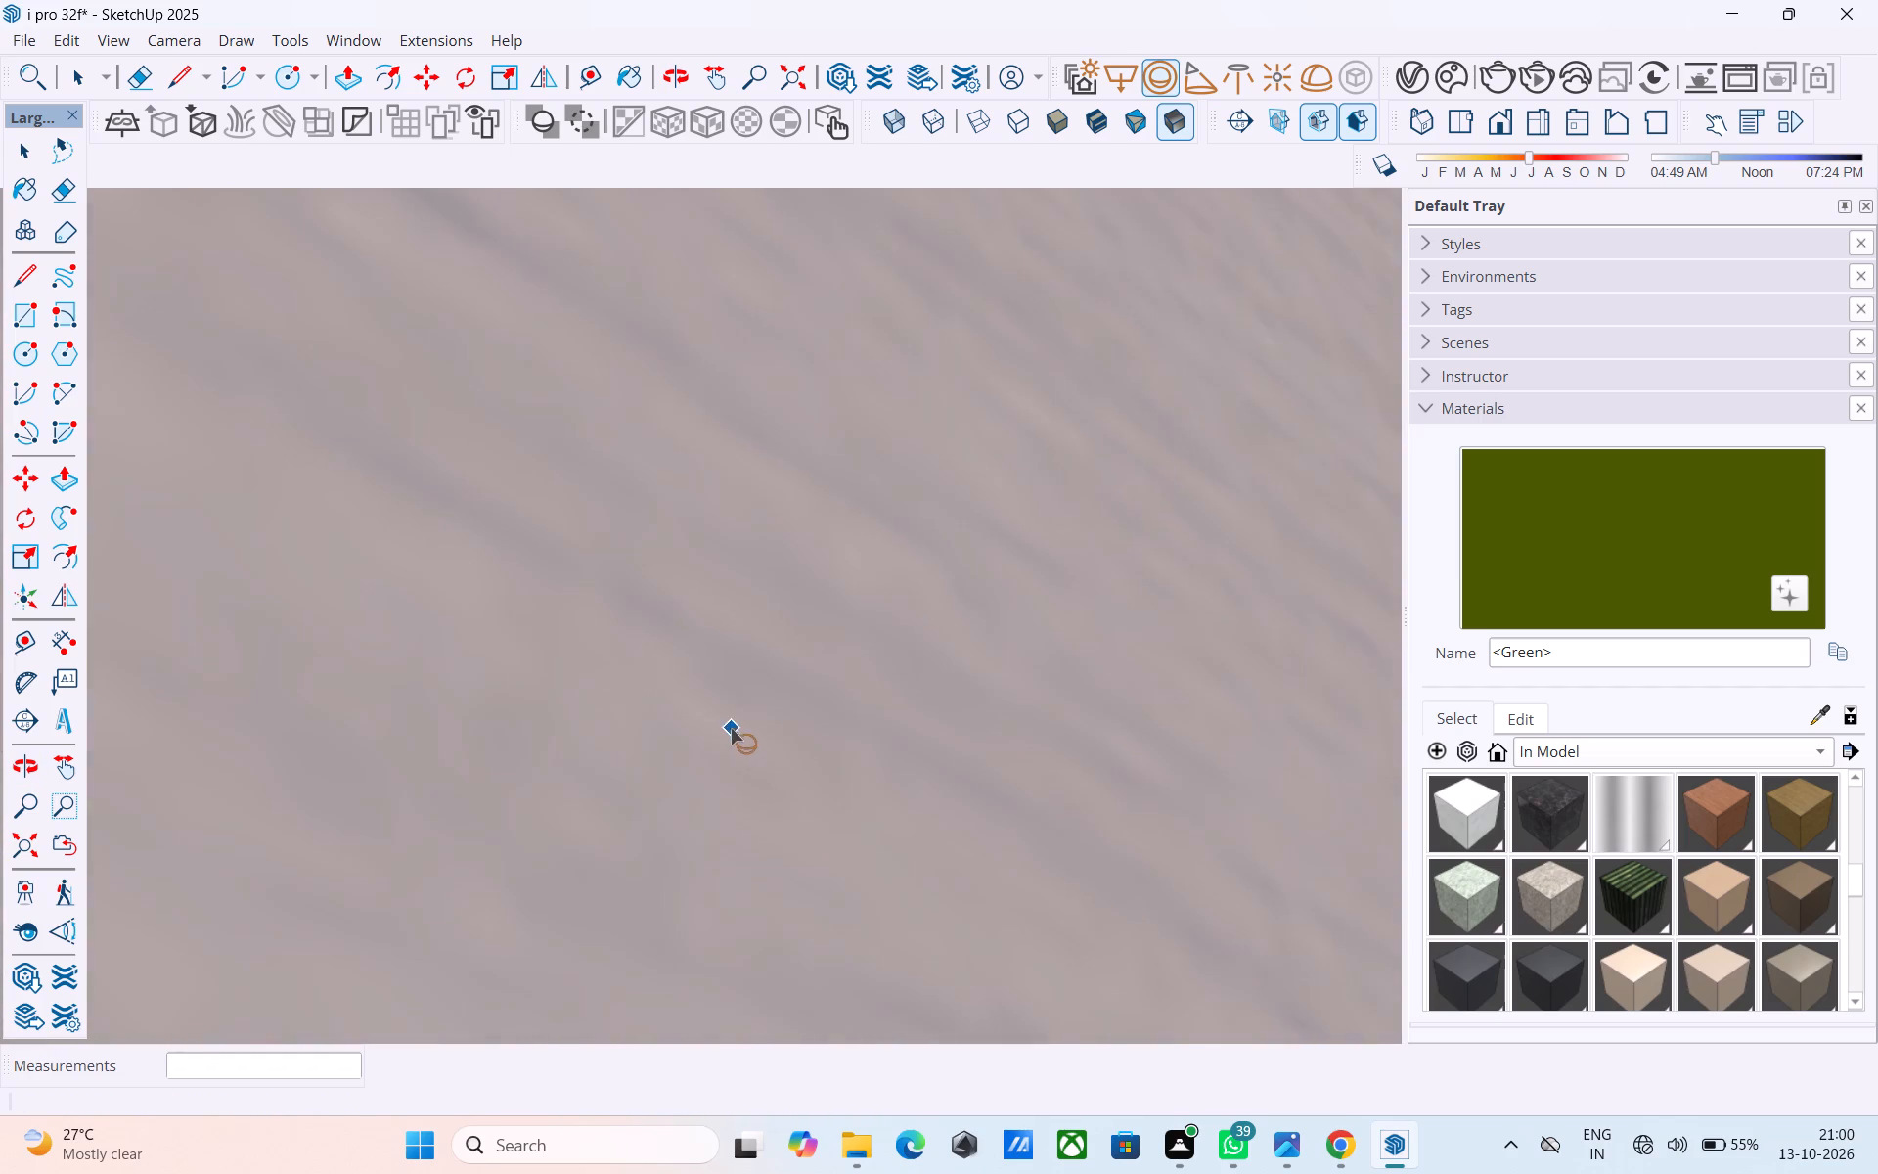
scroll(731, 728, "down", 10)
key("space")
middle_click_drag(890, 665, 400, 990)
scroll(681, 704, "down", 20)
scroll(681, 704, "down", 3)
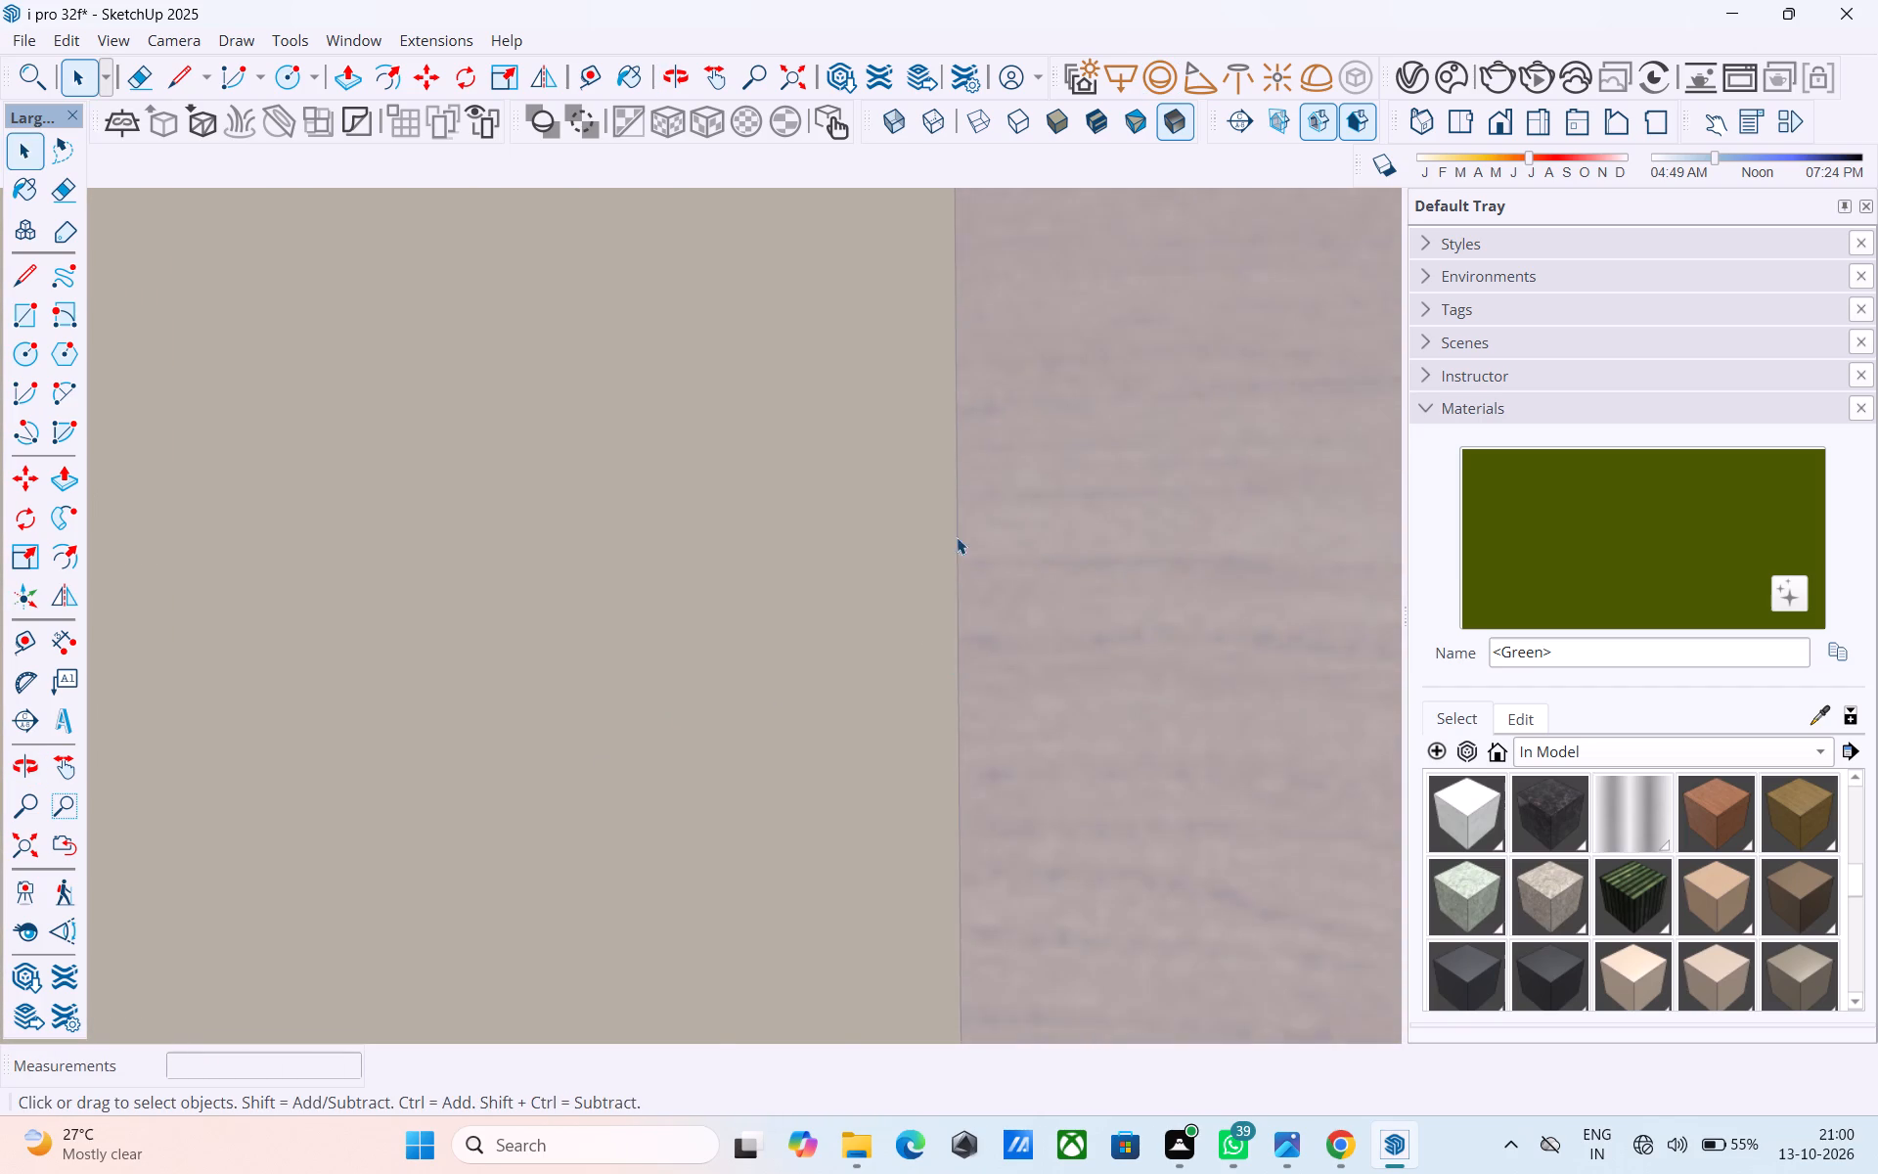
scroll(957, 537, "down", 20)
scroll(957, 537, "down", 20)
scroll(957, 537, "down", 7)
scroll(819, 710, "down", 20)
scroll(819, 710, "down", 20)
scroll(819, 710, "down", 7)
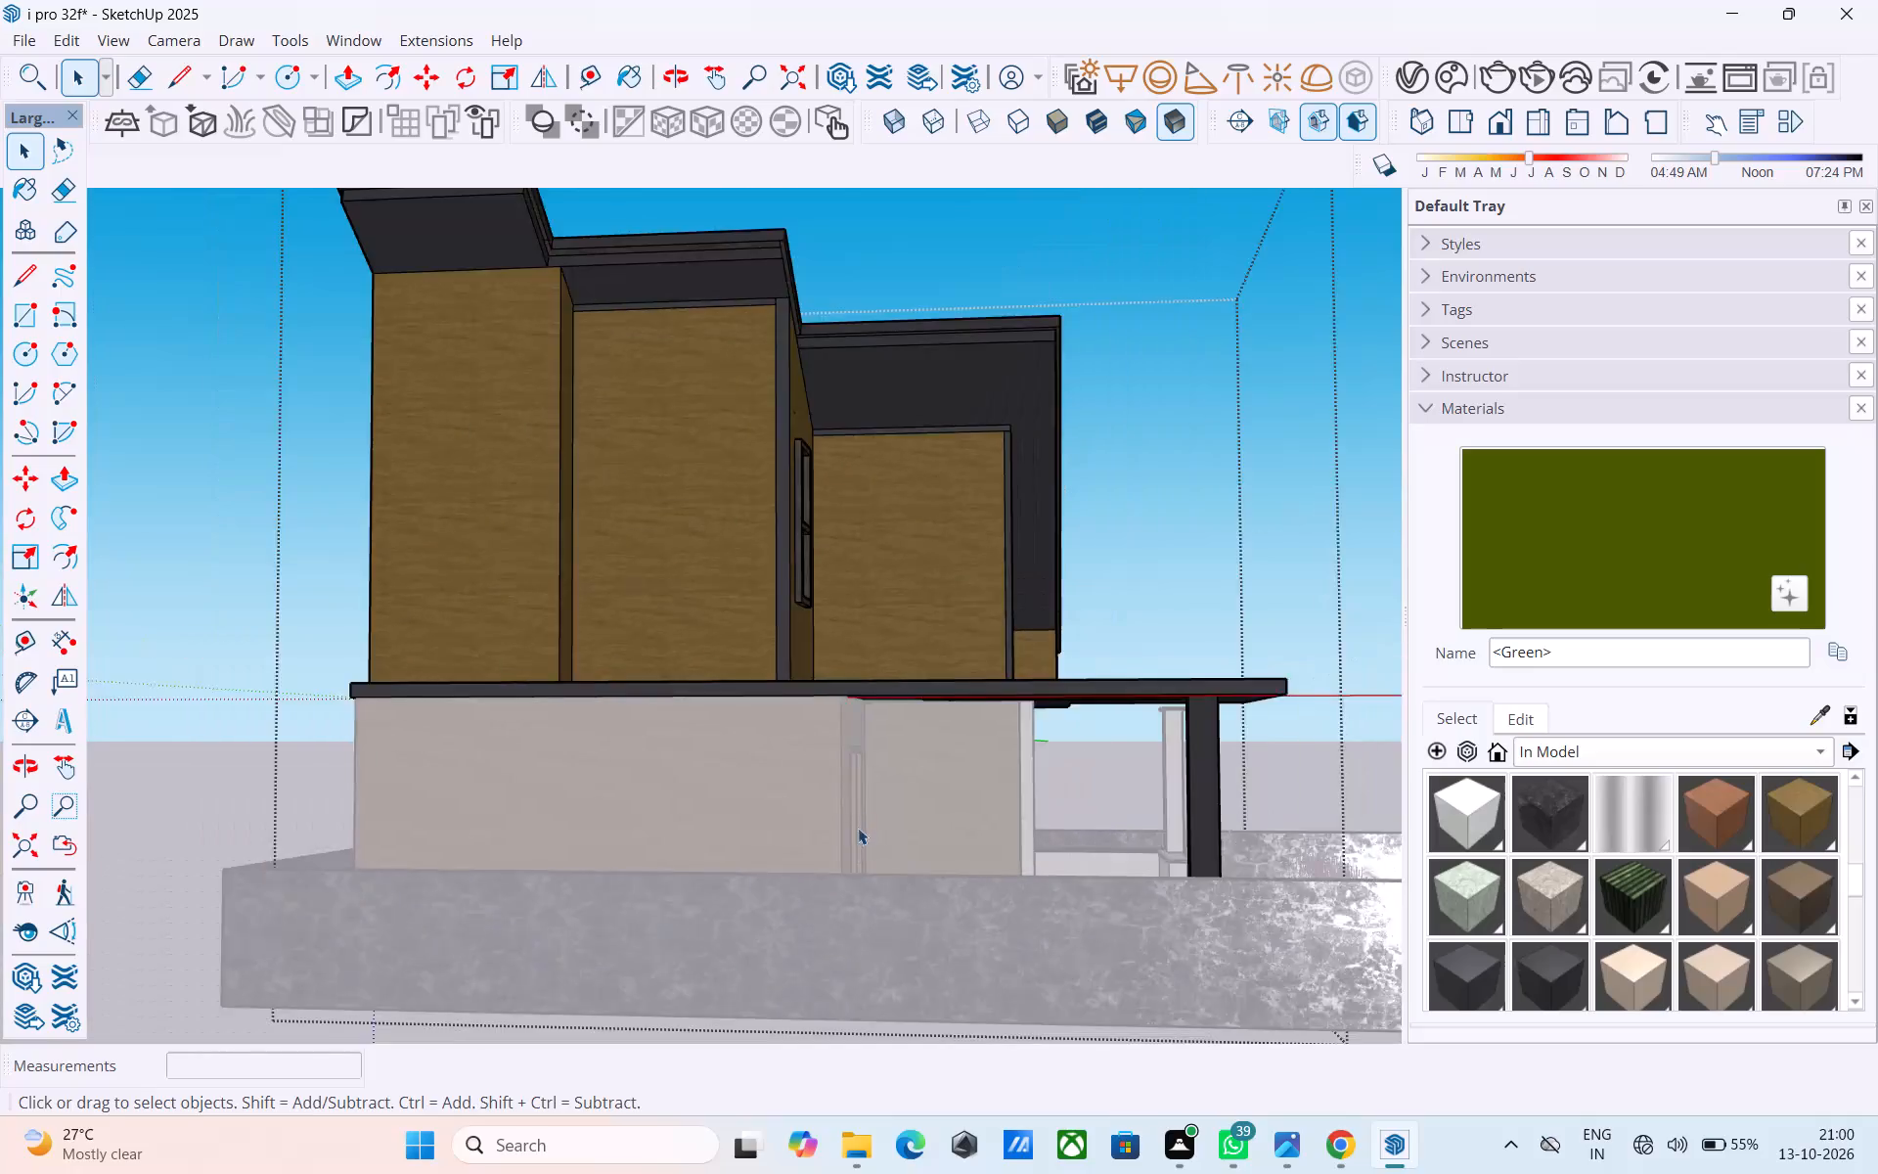
scroll(858, 828, "down", 3)
scroll(847, 842, "up", 1)
scroll(846, 843, "down", 2)
left_click(1256, 553)
Examine the house front and the undersides of the sloping roof overhangs above the upper-floor door and windows.
middle_click_drag(1242, 559, 540, 618)
middle_click_drag(533, 593, 550, 513)
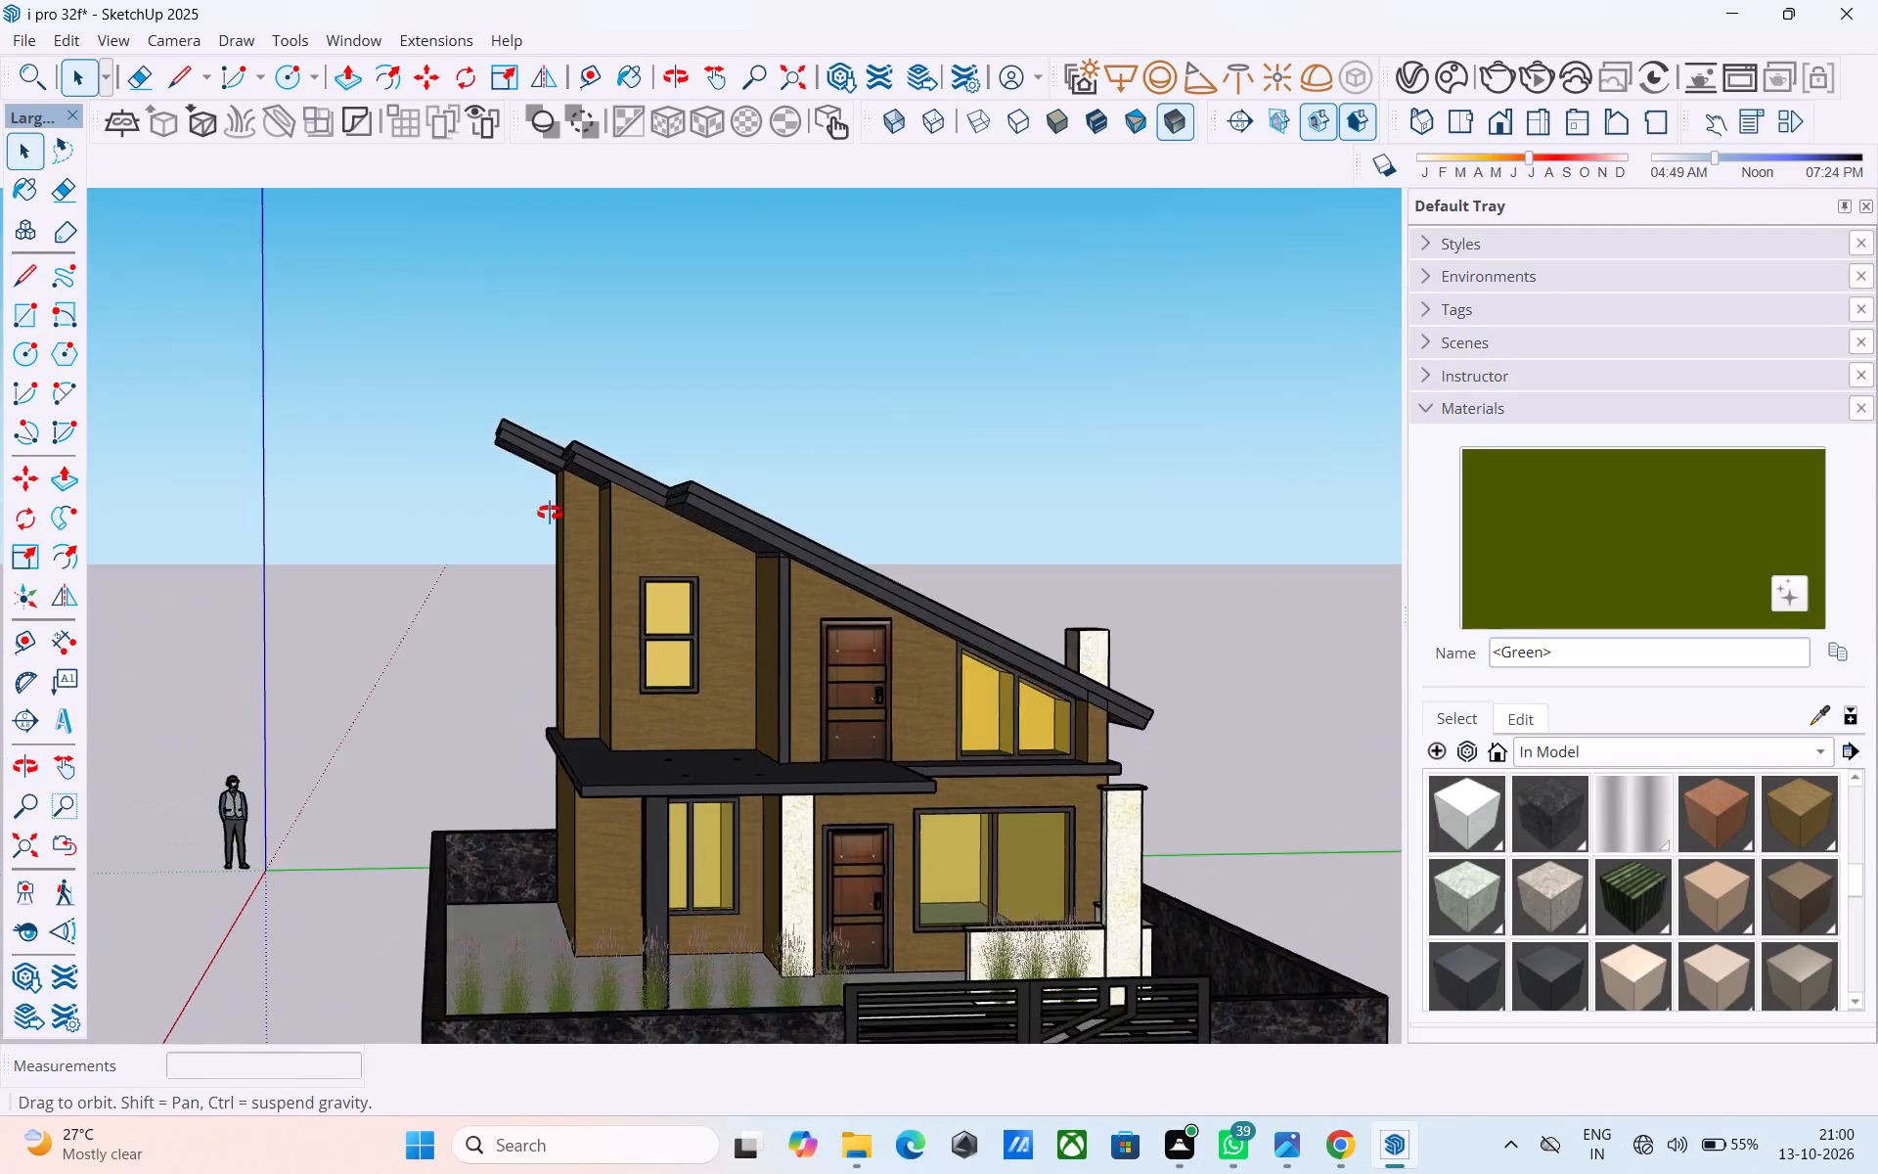
middle_click_drag(550, 513, 558, 485)
scroll(629, 575, "up", 4)
middle_click_drag(709, 703, 1053, 617)
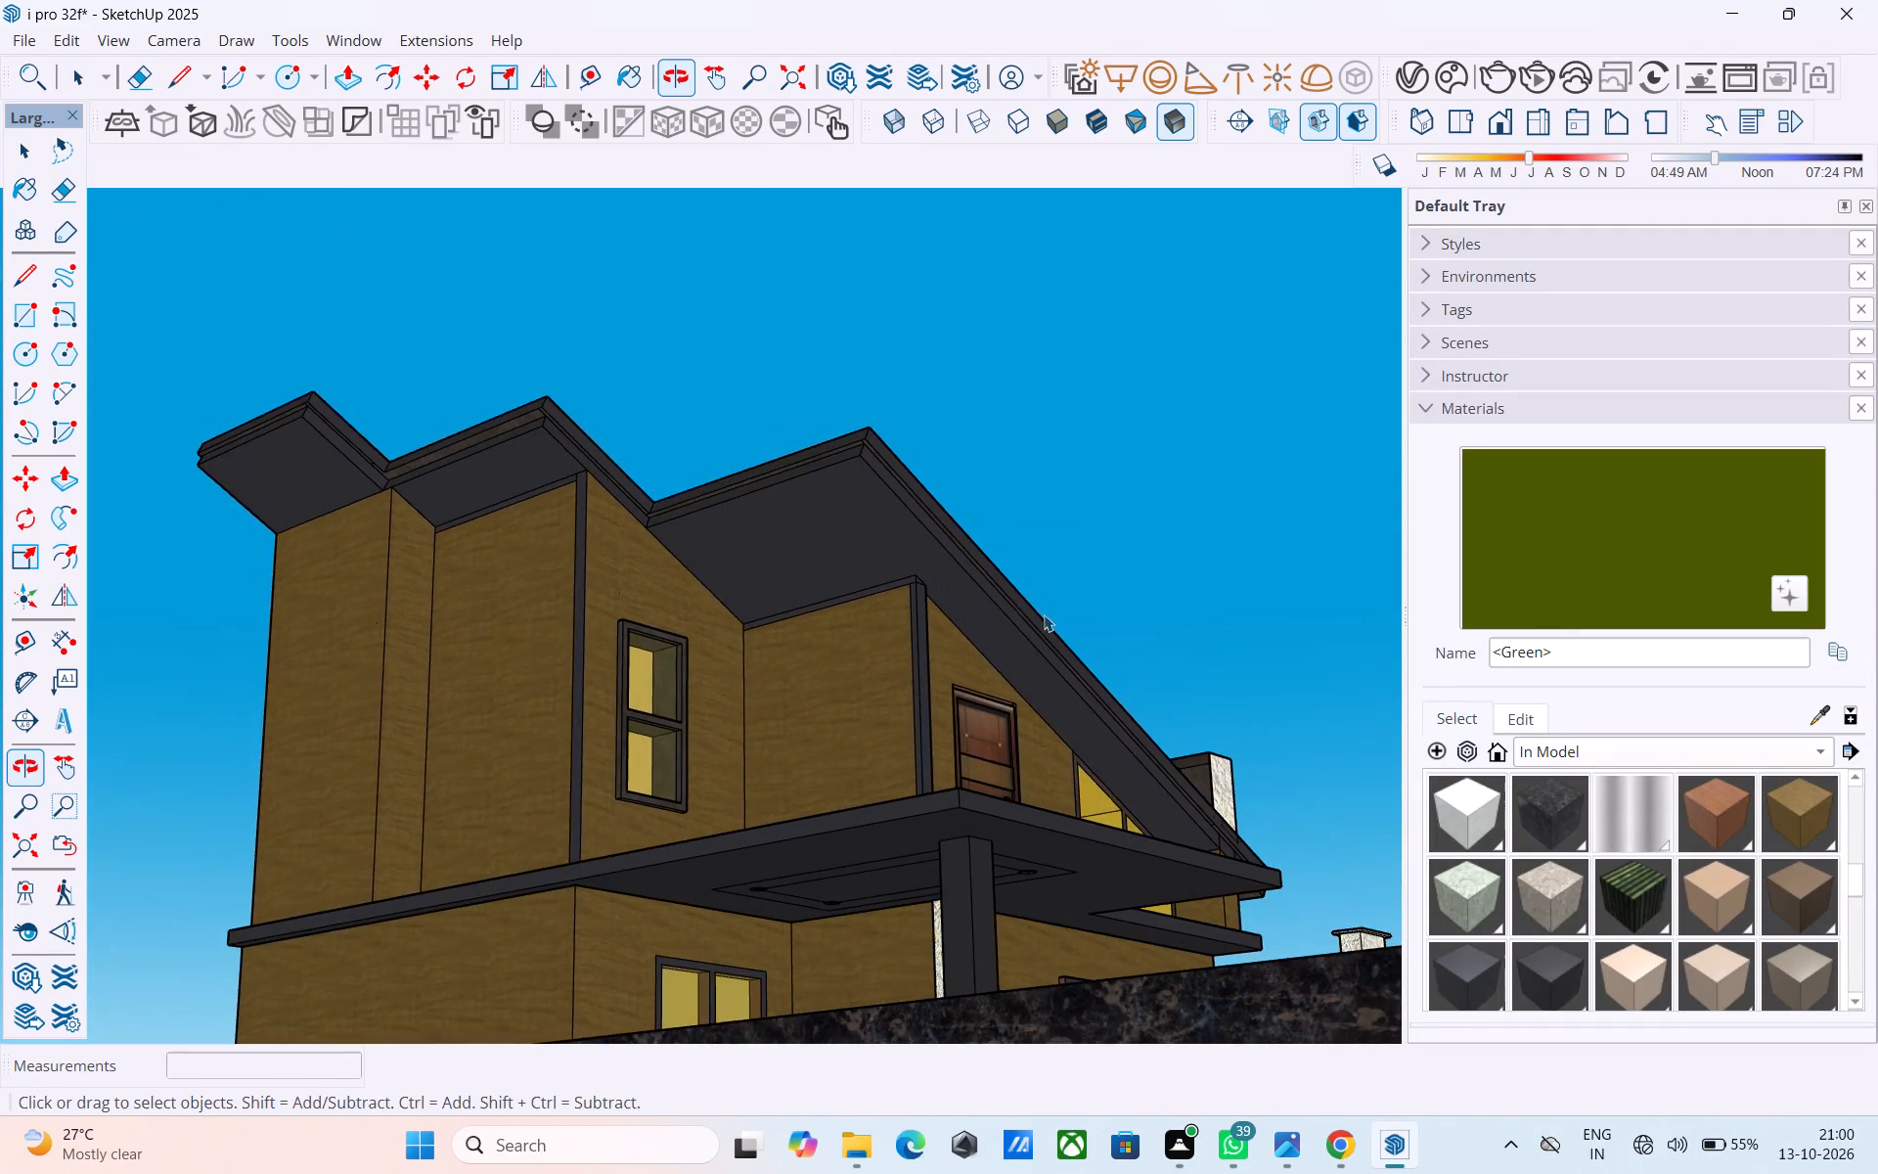
scroll(945, 554, "up", 5)
middle_click_drag(919, 555, 926, 658)
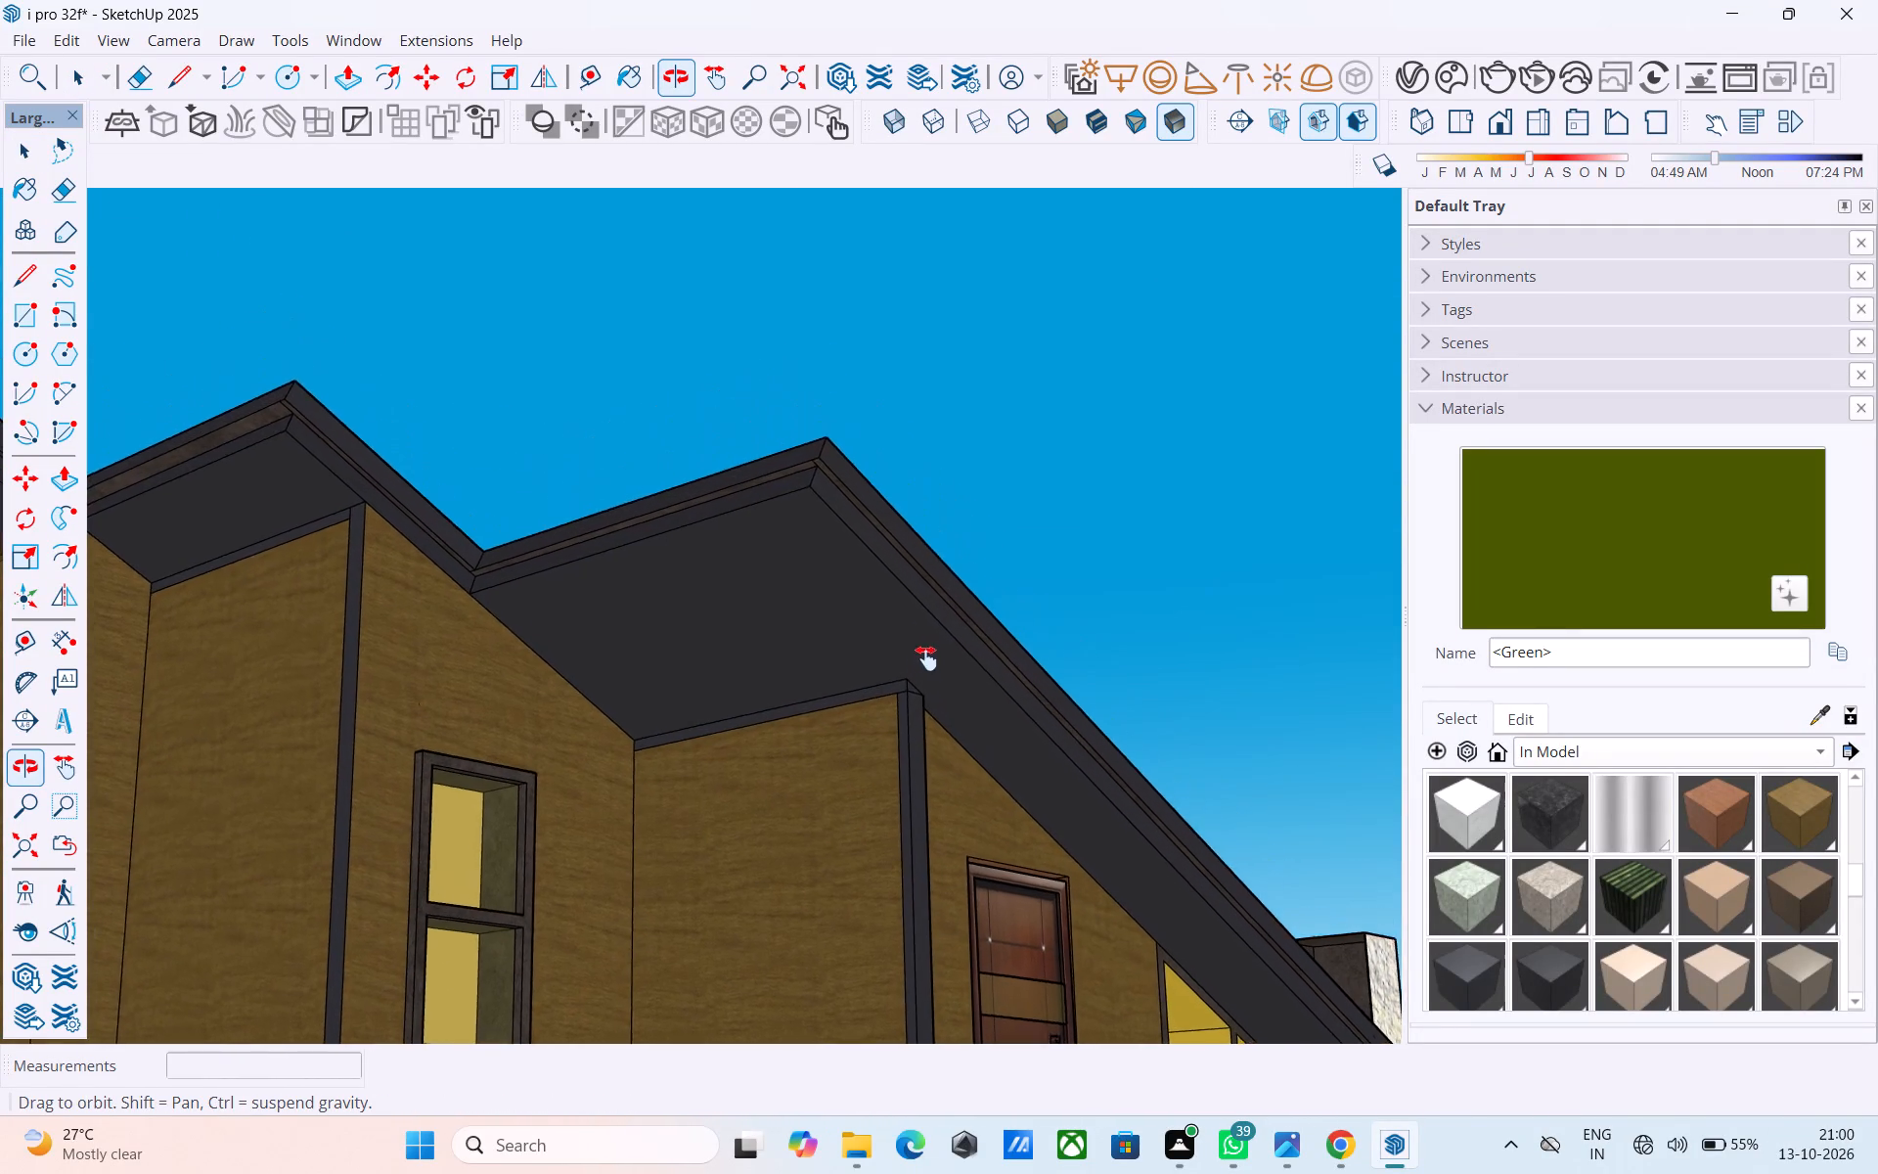
middle_click_drag(926, 658, 657, 641)
scroll(661, 647, "down", 5)
middle_click_drag(685, 678, 684, 692)
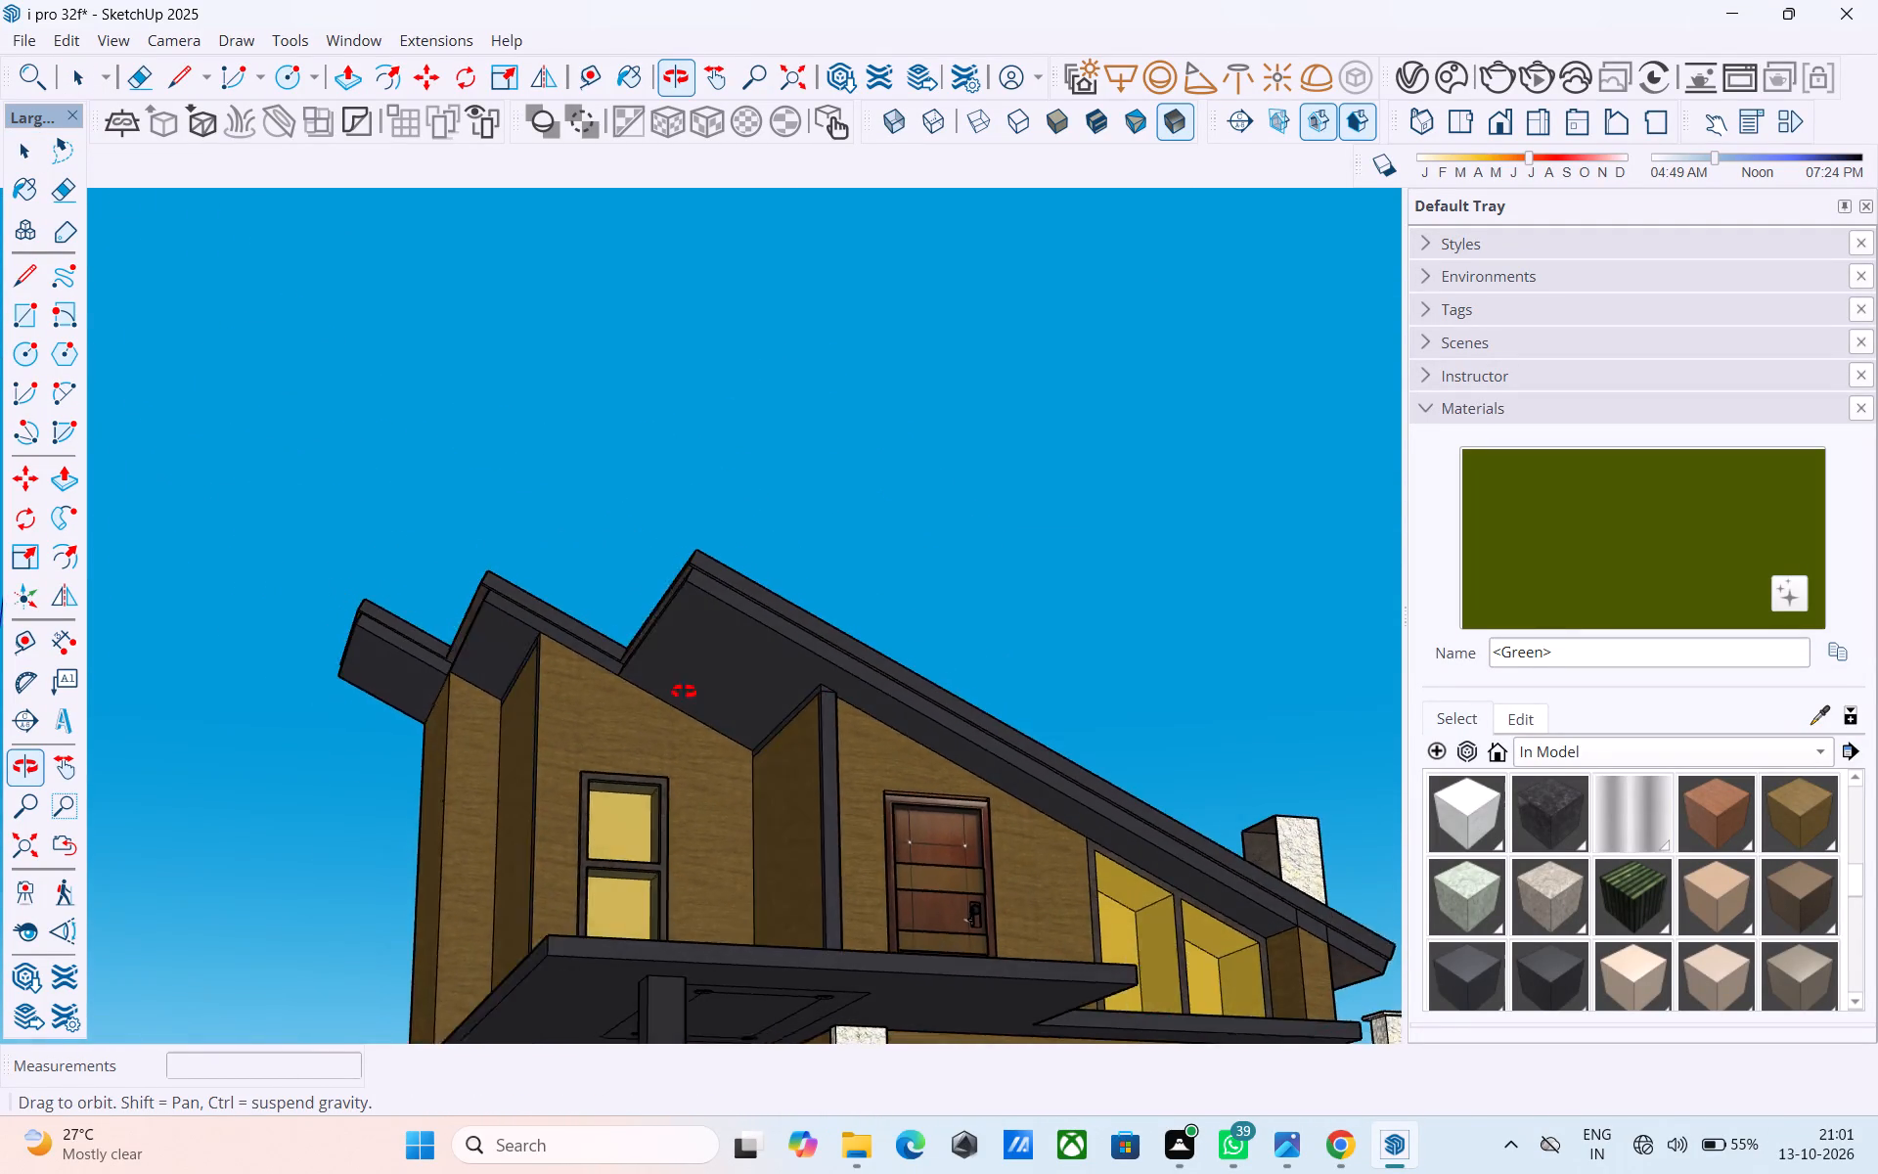
middle_click_drag(684, 692, 641, 695)
middle_click_drag(999, 763, 592, 757)
scroll(738, 840, "up", 5)
middle_click_drag(962, 892, 865, 621)
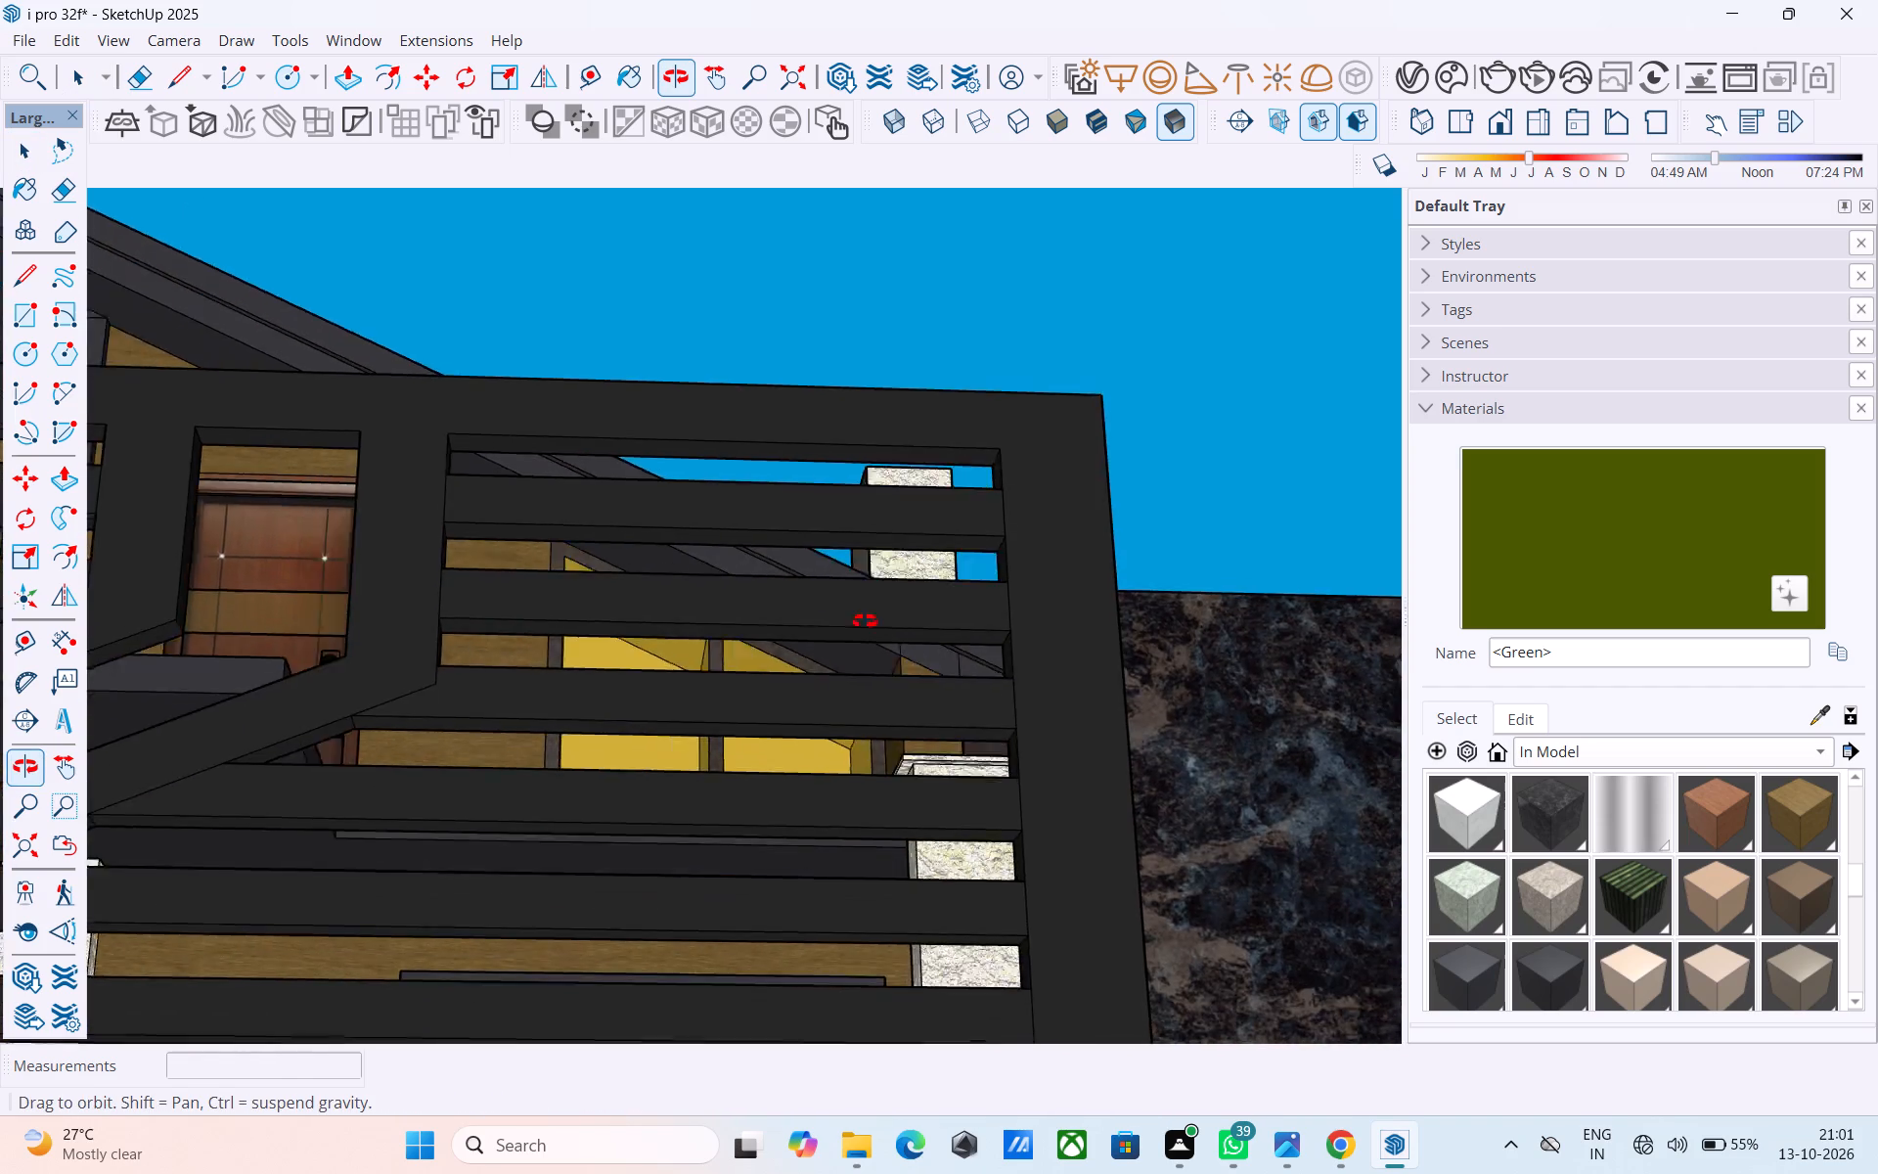
middle_click_drag(865, 621, 992, 741)
scroll(793, 604, "down", 11)
middle_click_drag(706, 521, 1048, 909)
middle_click_drag(599, 506, 632, 552, "shift")
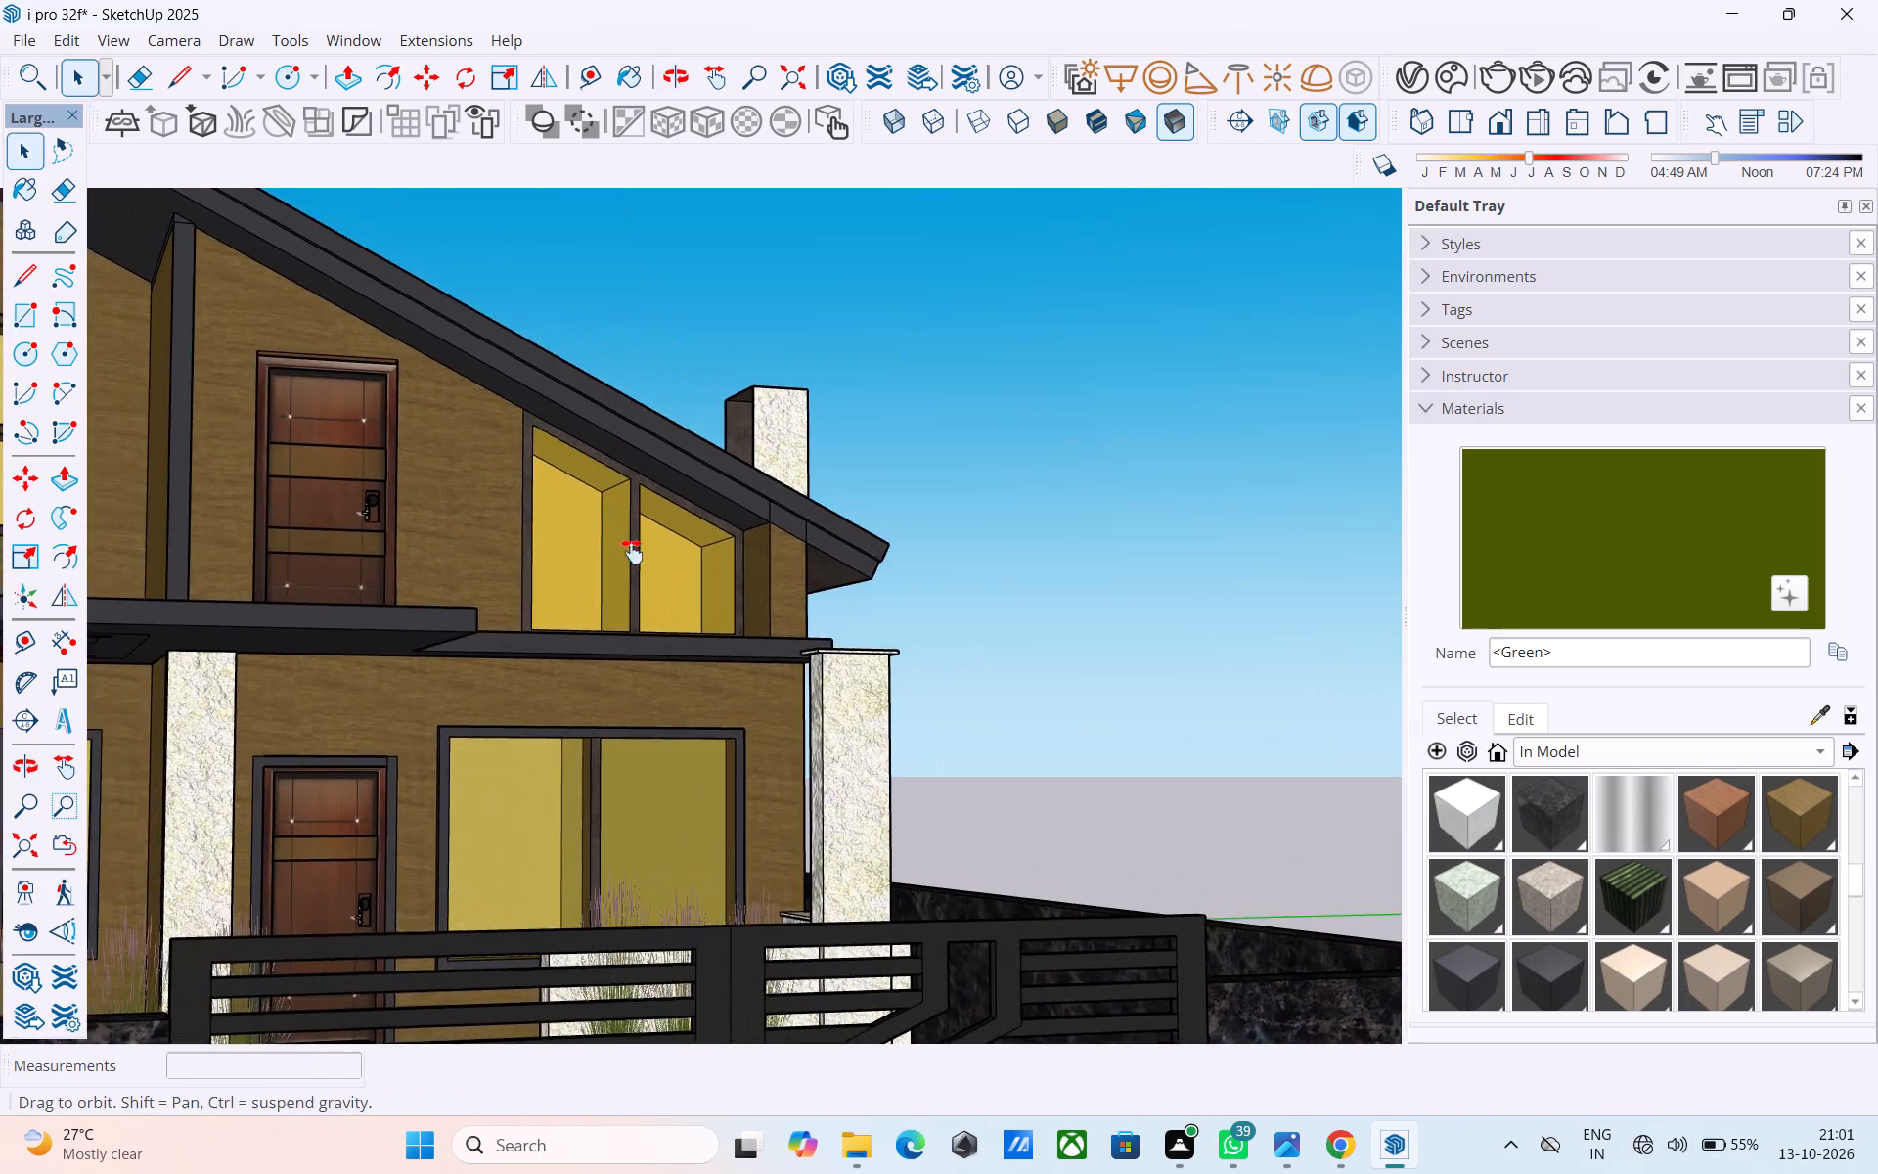
middle_click_drag(632, 552, 873, 629, "shift")
Open the house group and draw a 3"-radius circle on the roof overhang's underside, near its lower end above the slanted windows.
scroll(805, 647, "up", 12)
left_click(855, 672)
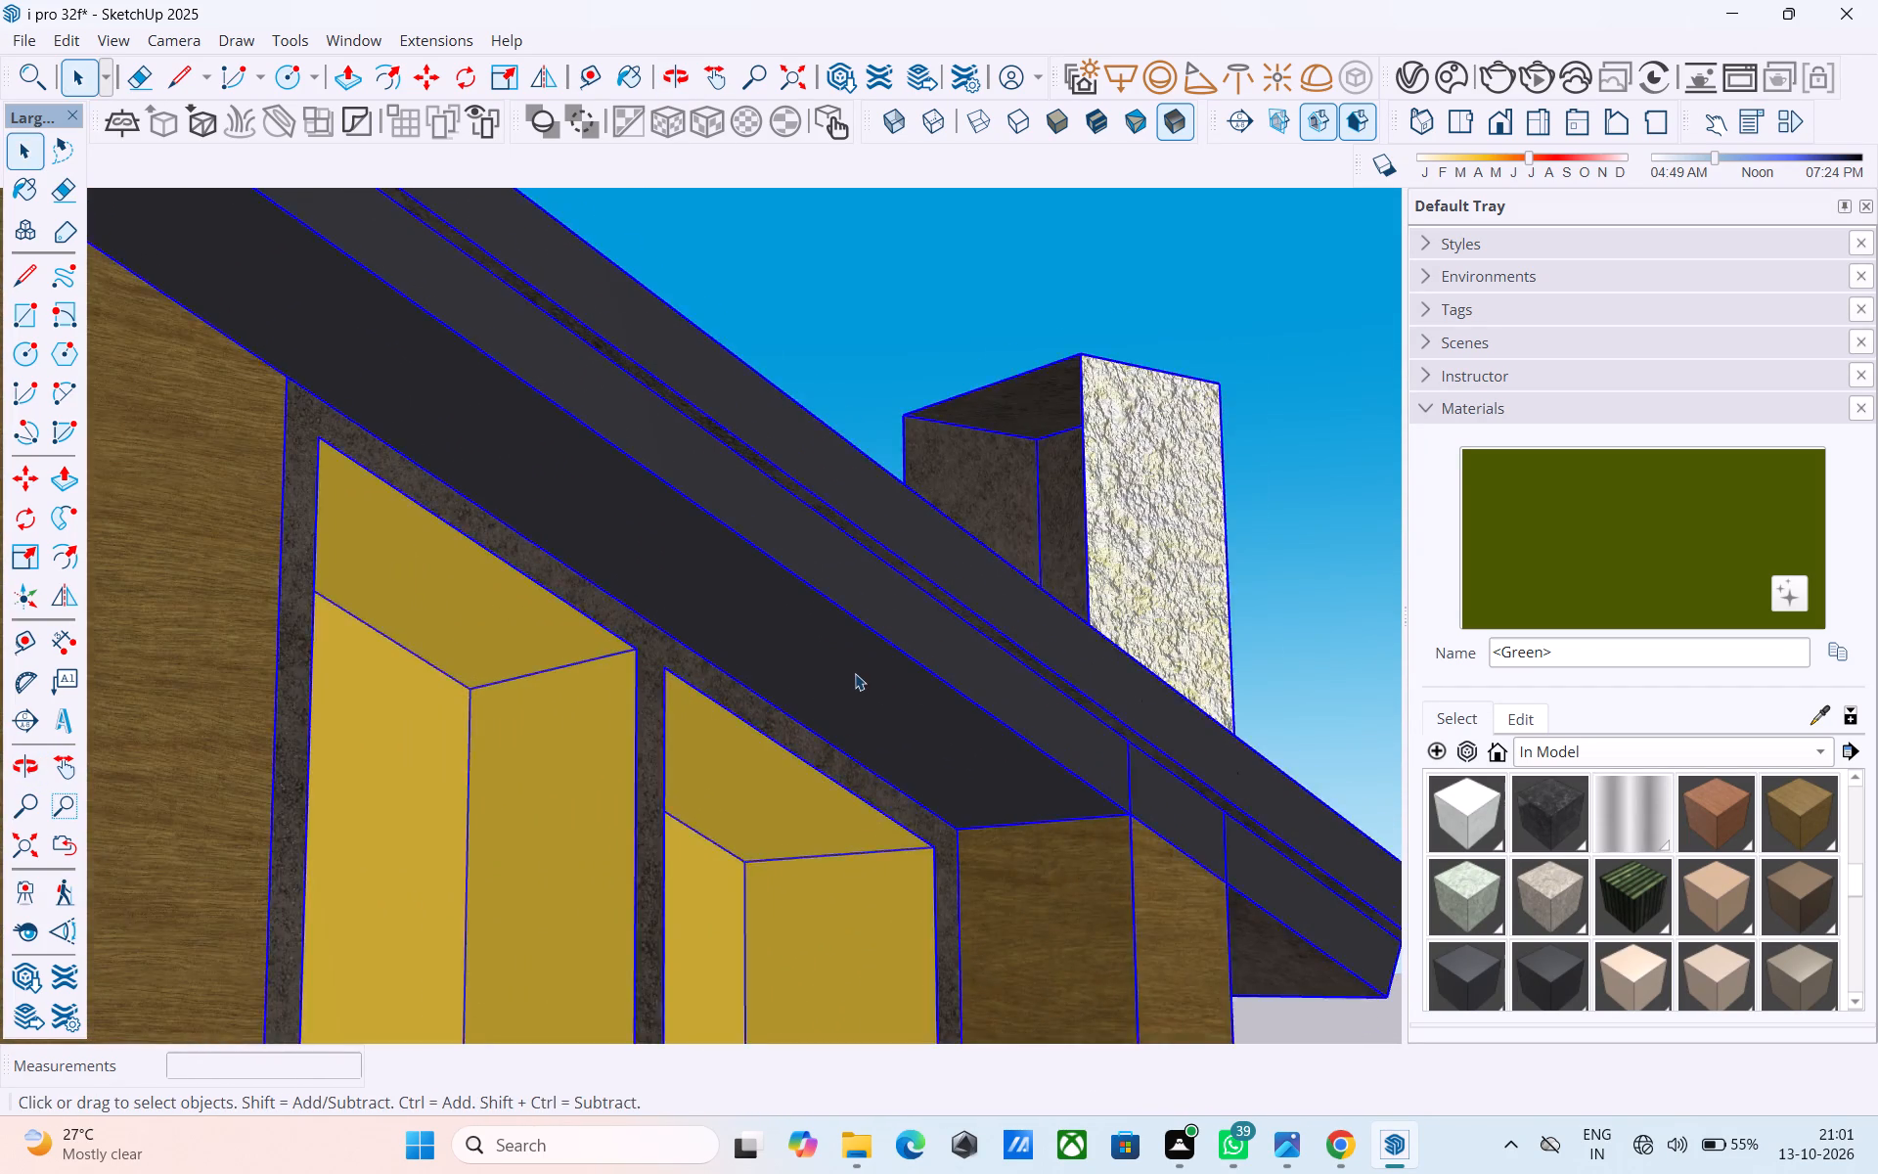
scroll(857, 674, "up", 1)
middle_click_drag(872, 669, 1193, 635)
scroll(931, 671, "up", 4)
double_click(861, 686)
middle_click_drag(827, 735, 931, 673)
key("c")
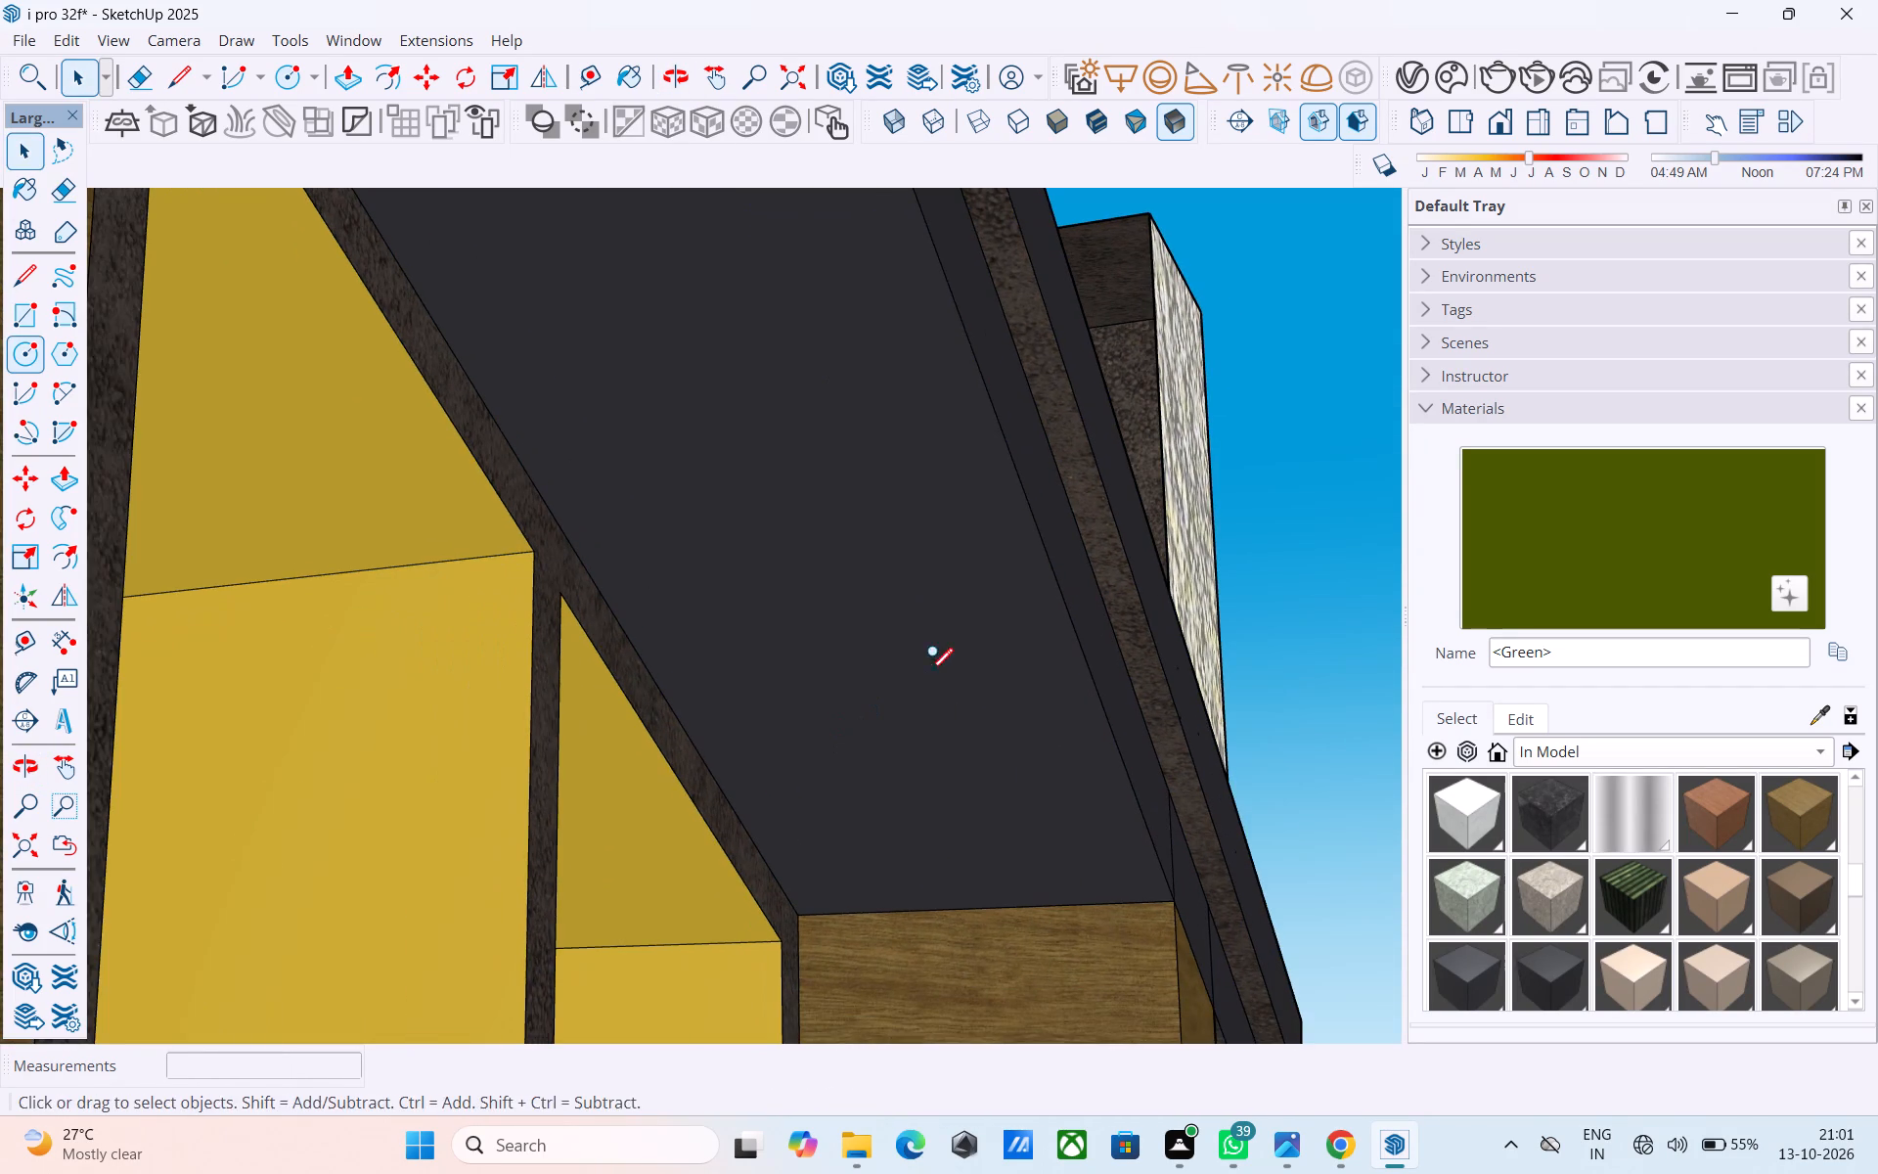
scroll(917, 689, "up", 5)
left_click(870, 678)
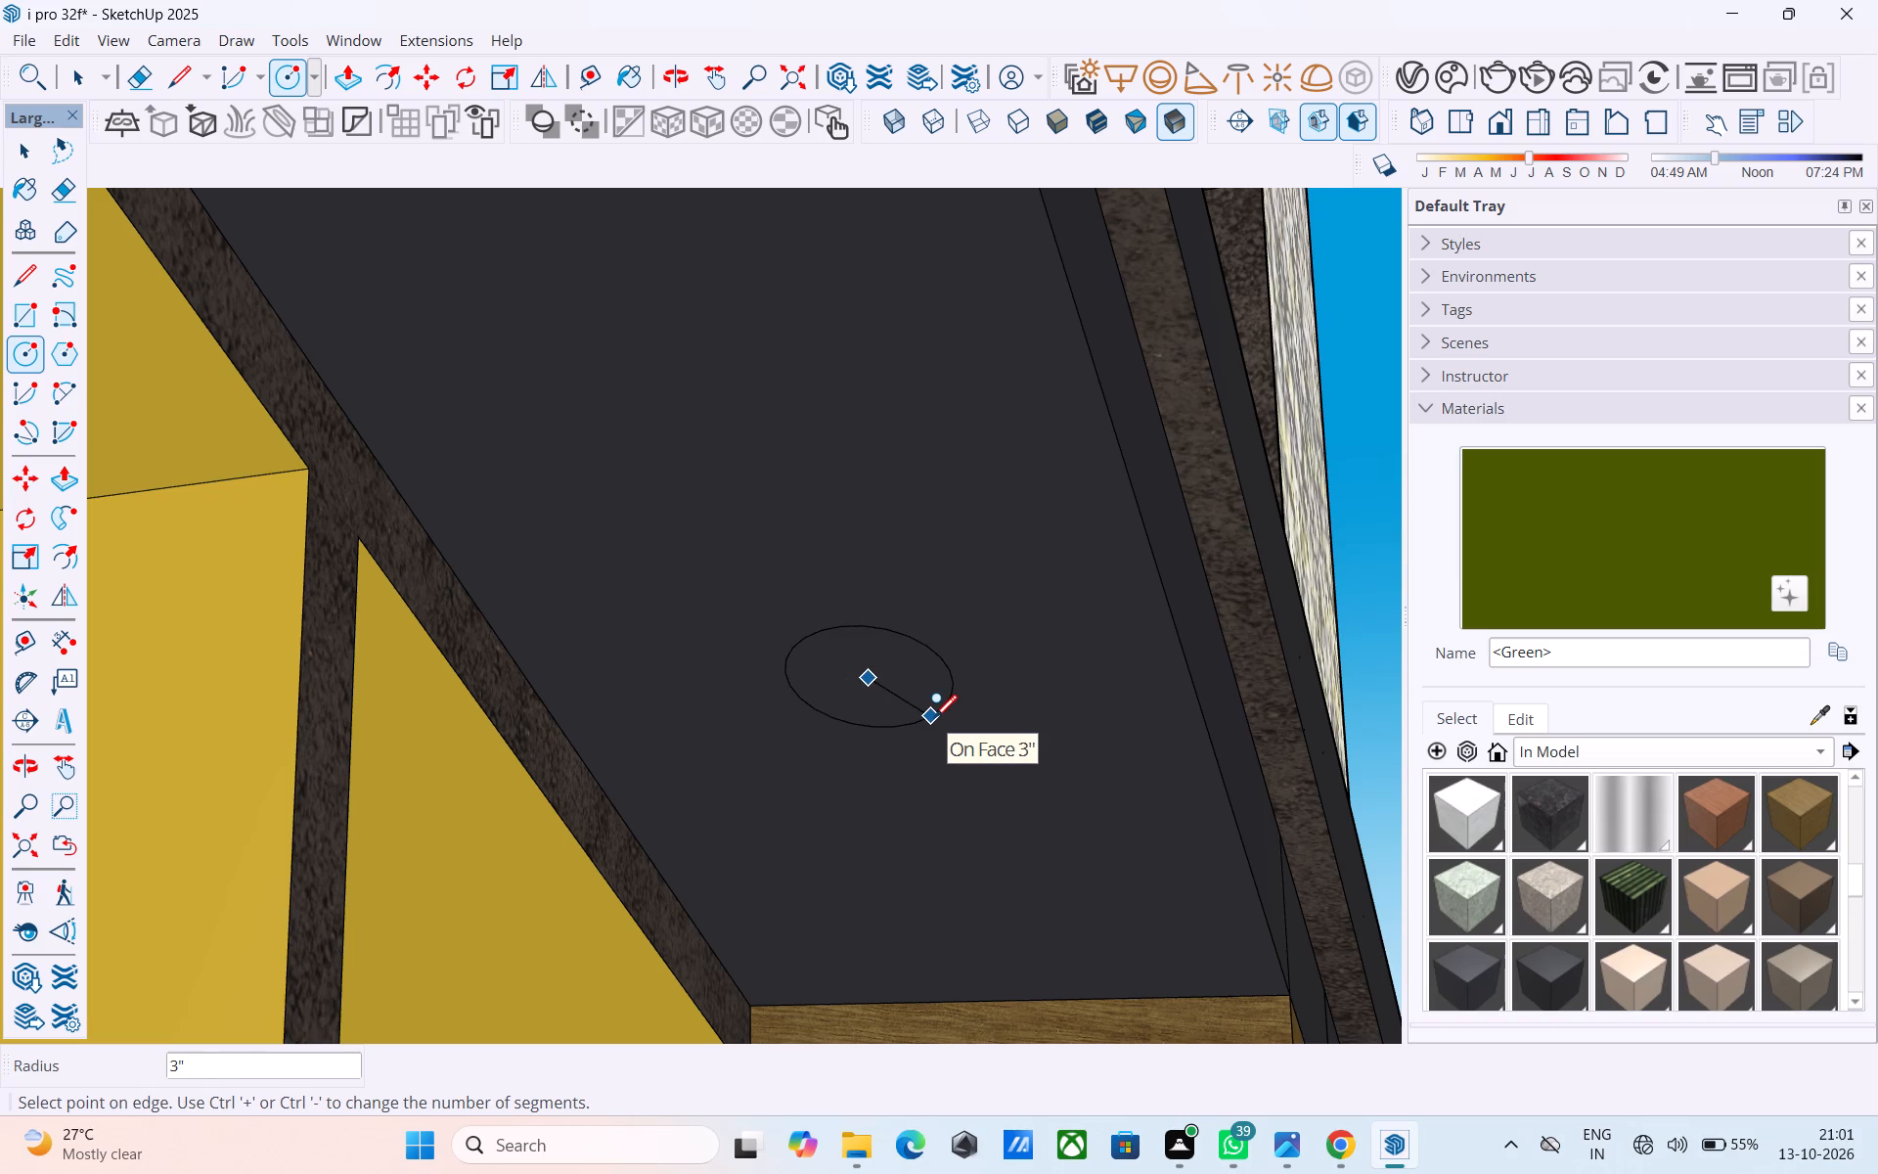
left_click(934, 720)
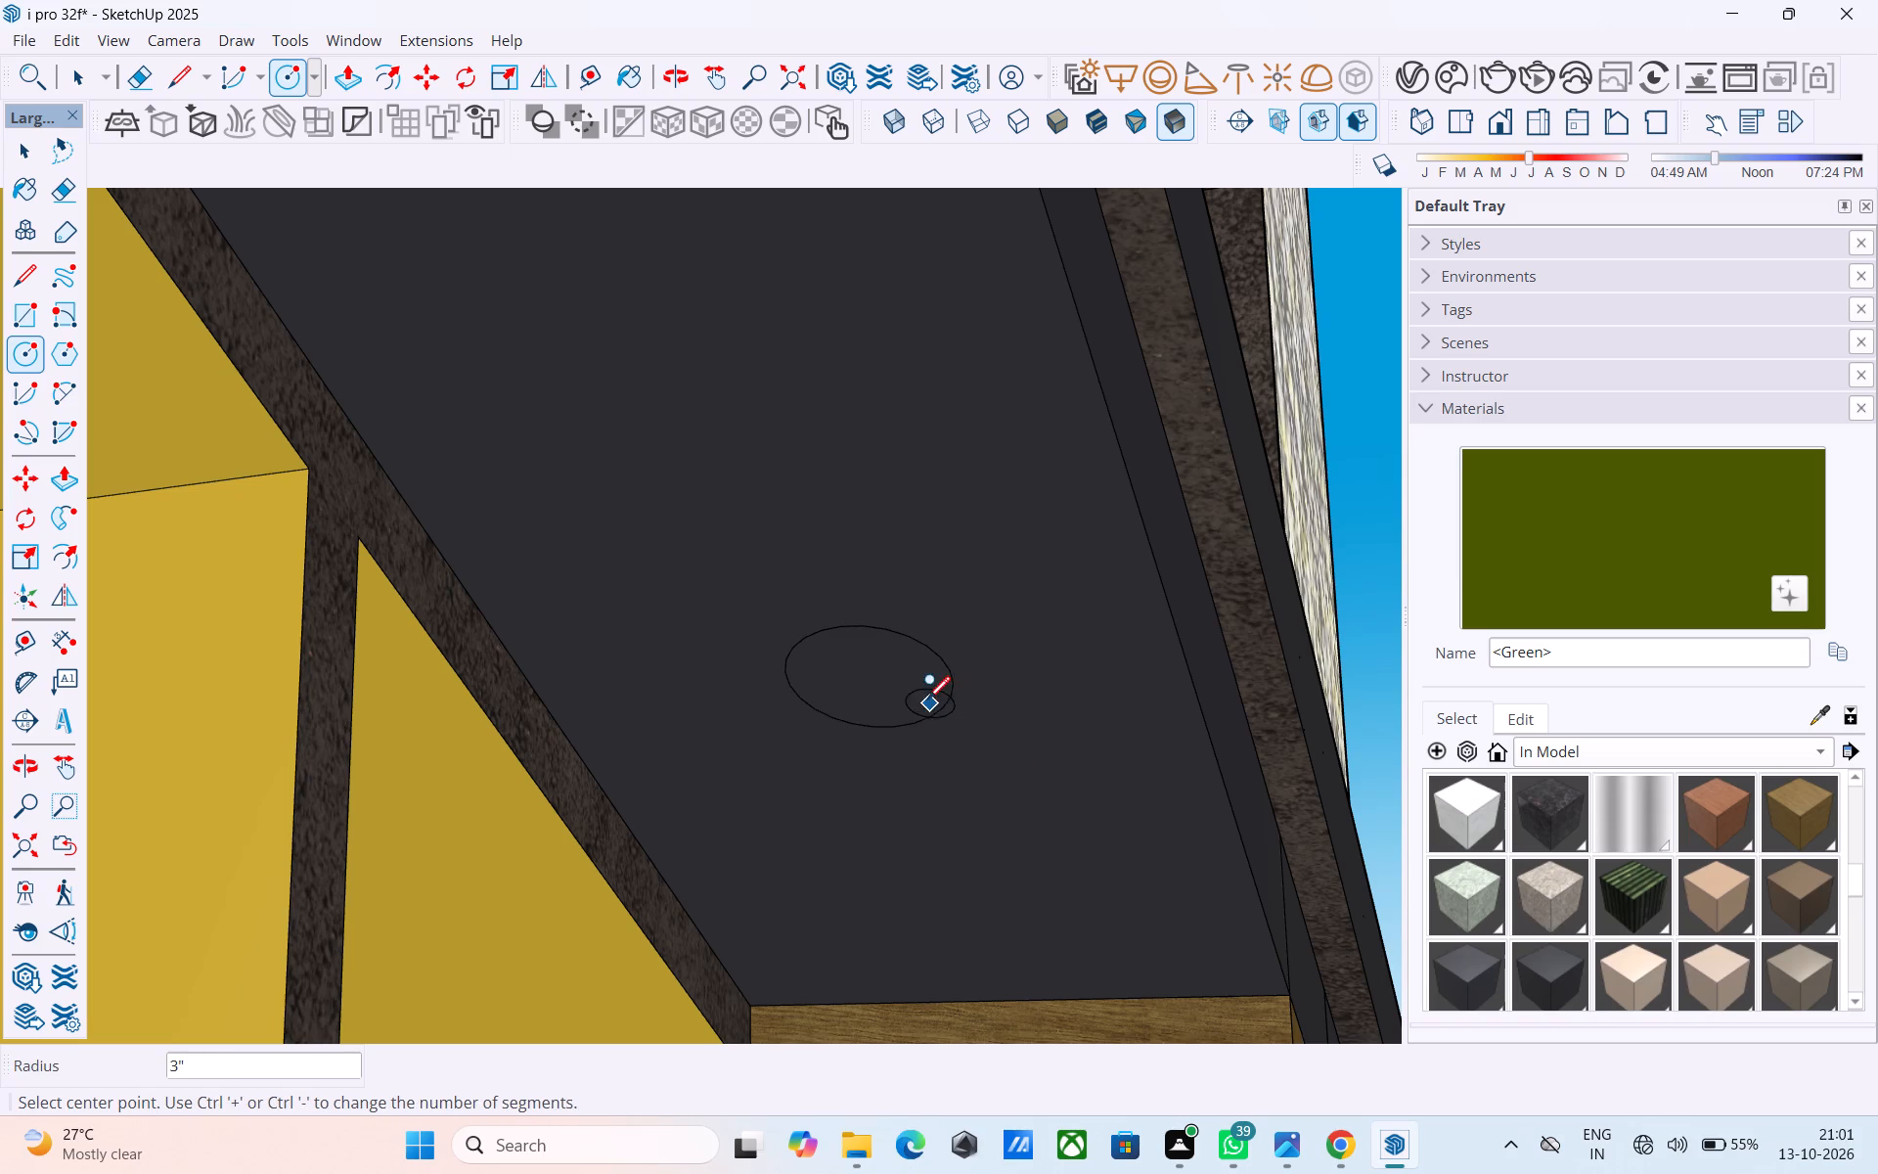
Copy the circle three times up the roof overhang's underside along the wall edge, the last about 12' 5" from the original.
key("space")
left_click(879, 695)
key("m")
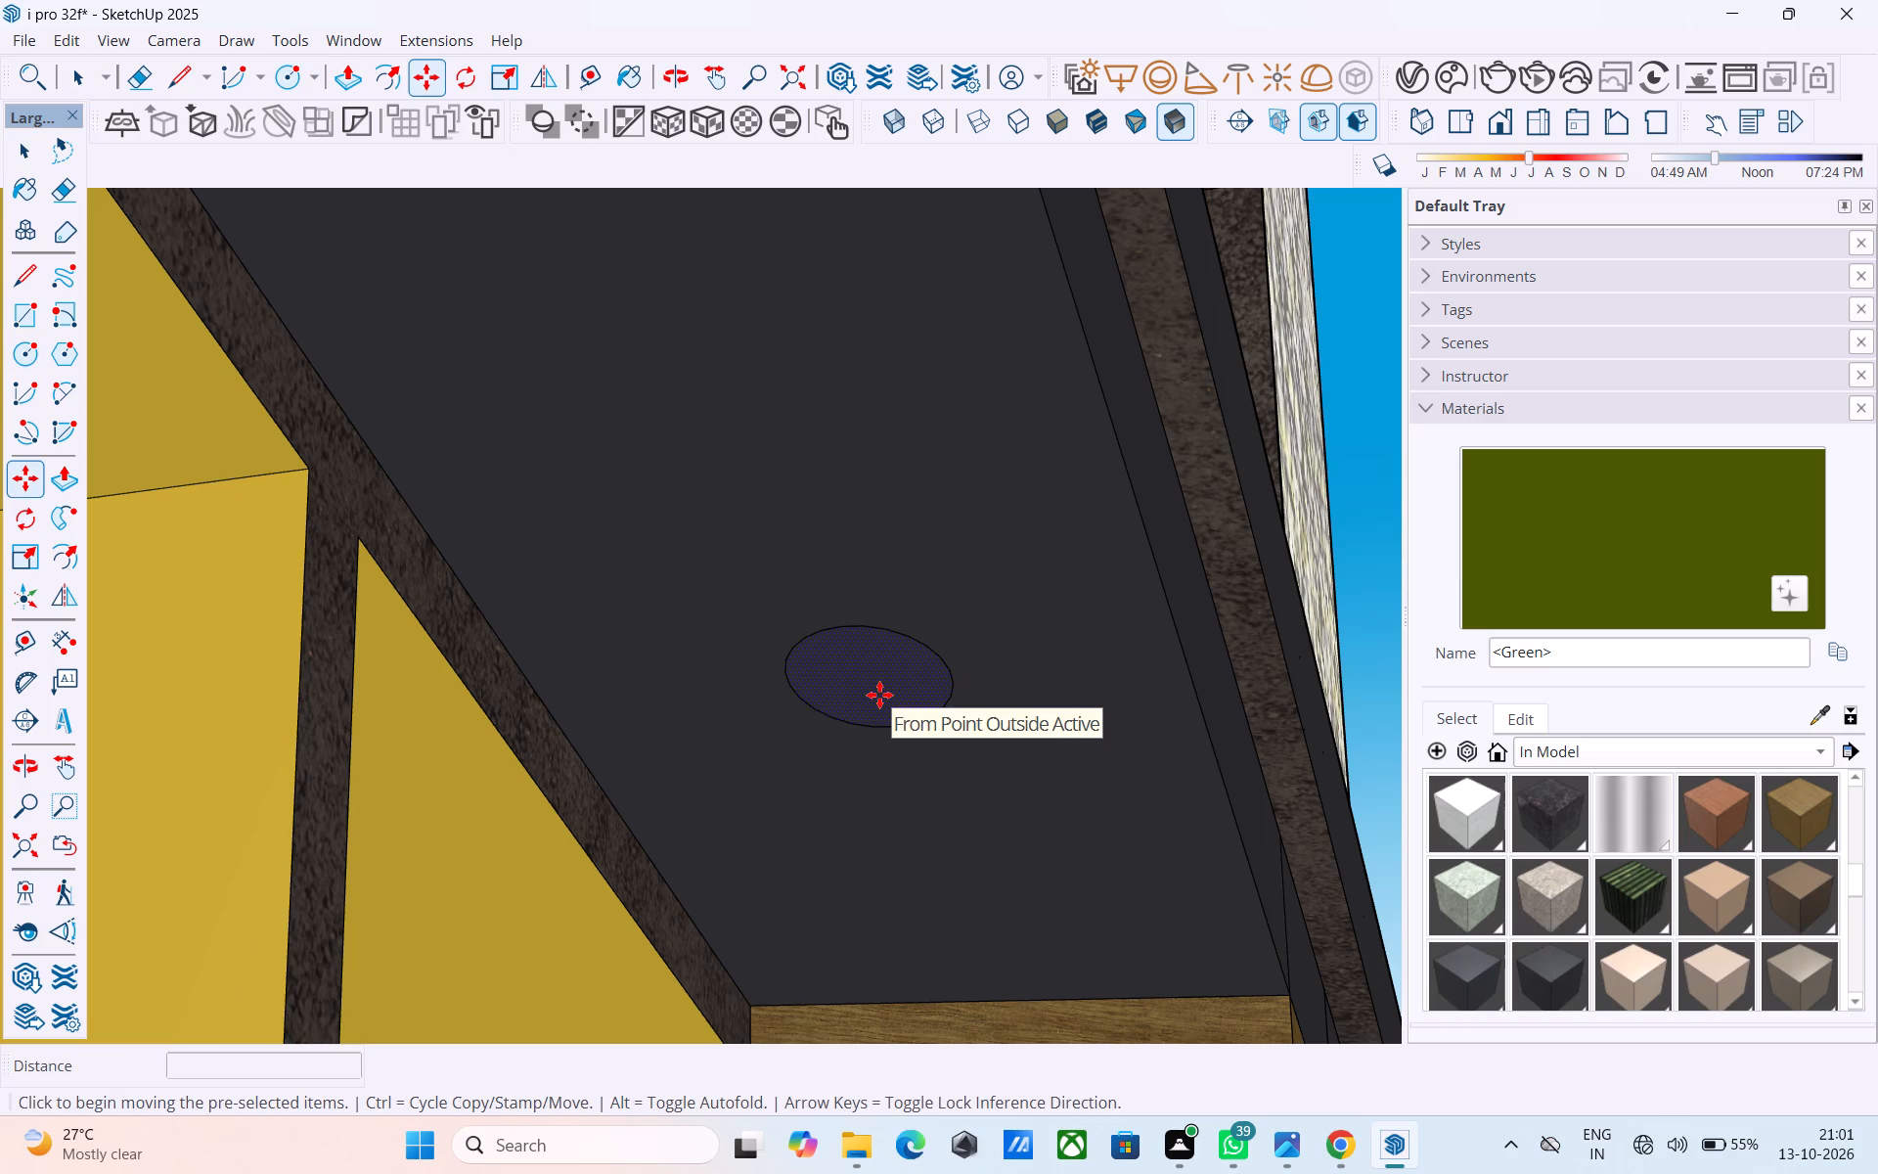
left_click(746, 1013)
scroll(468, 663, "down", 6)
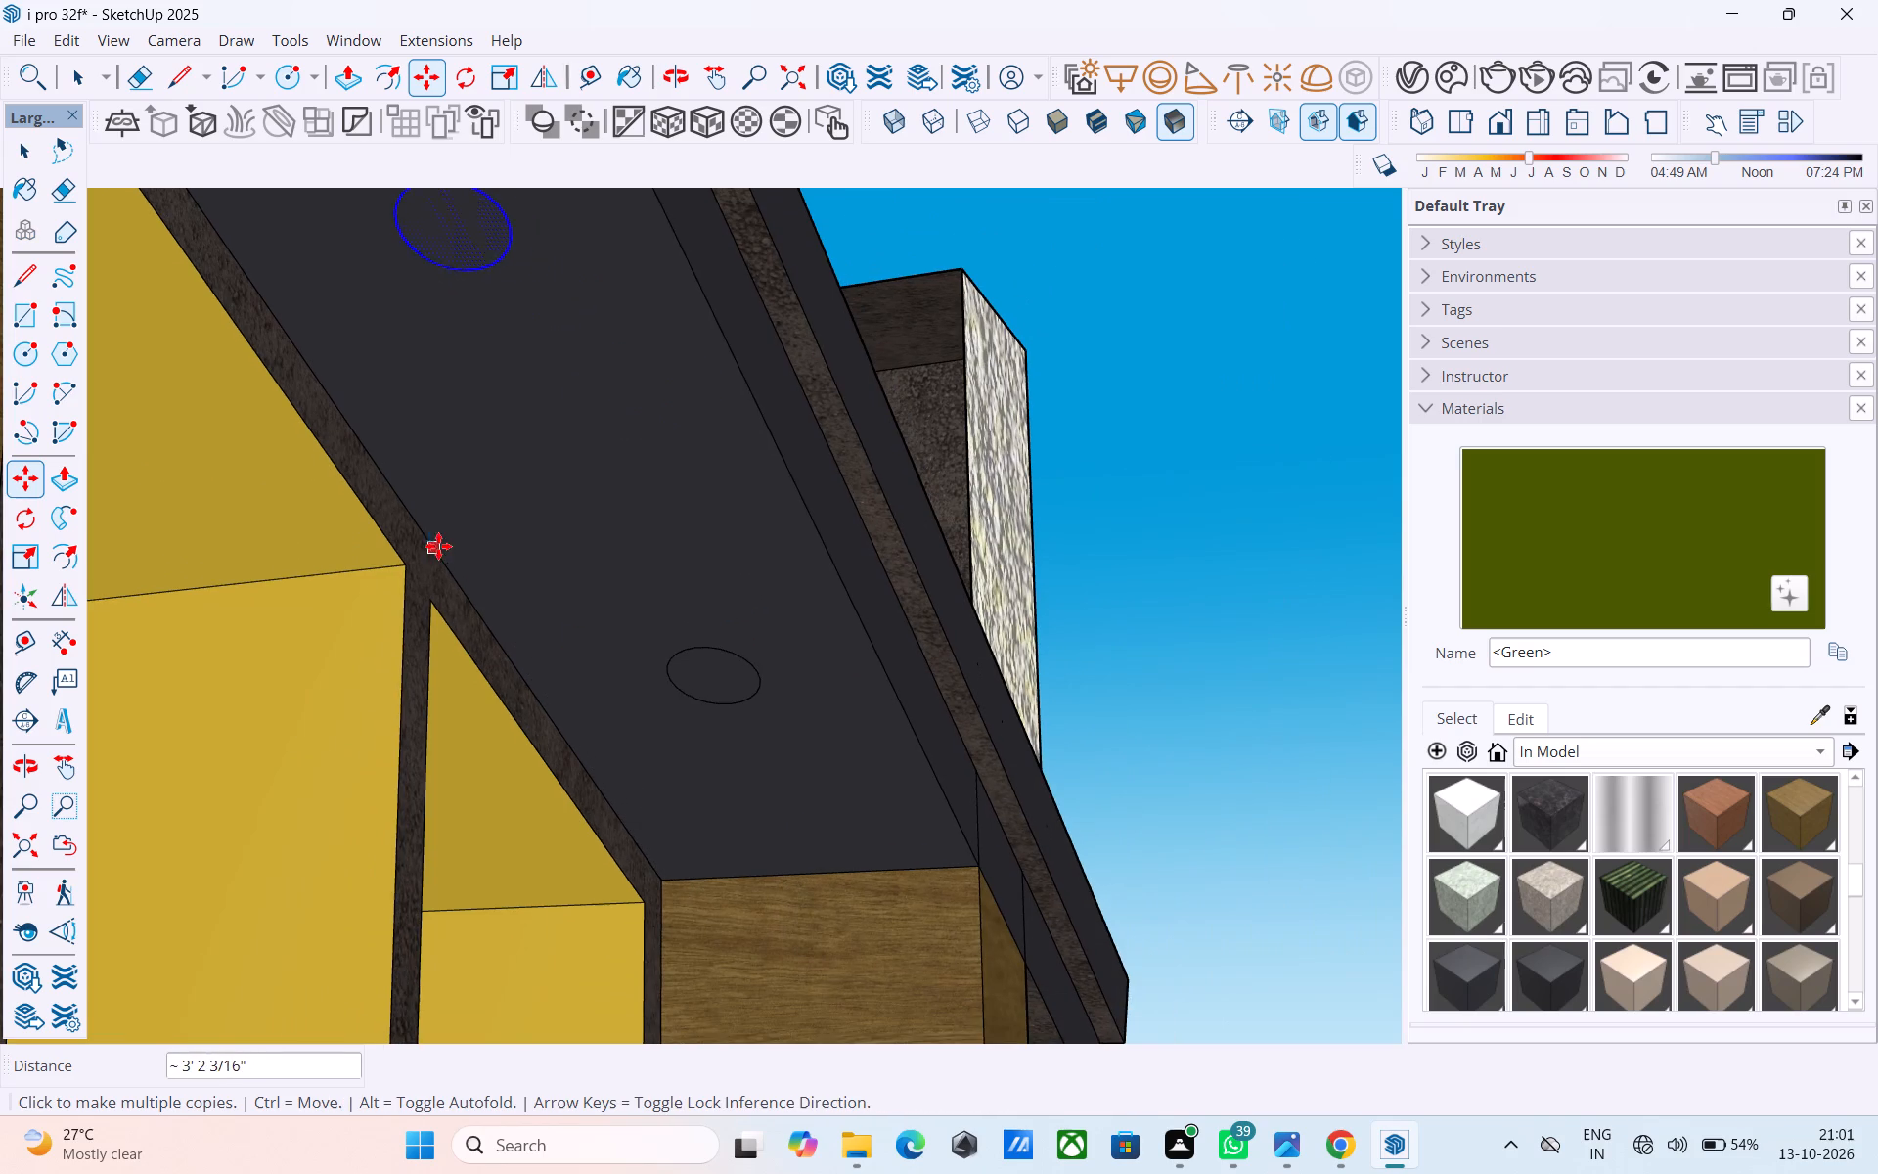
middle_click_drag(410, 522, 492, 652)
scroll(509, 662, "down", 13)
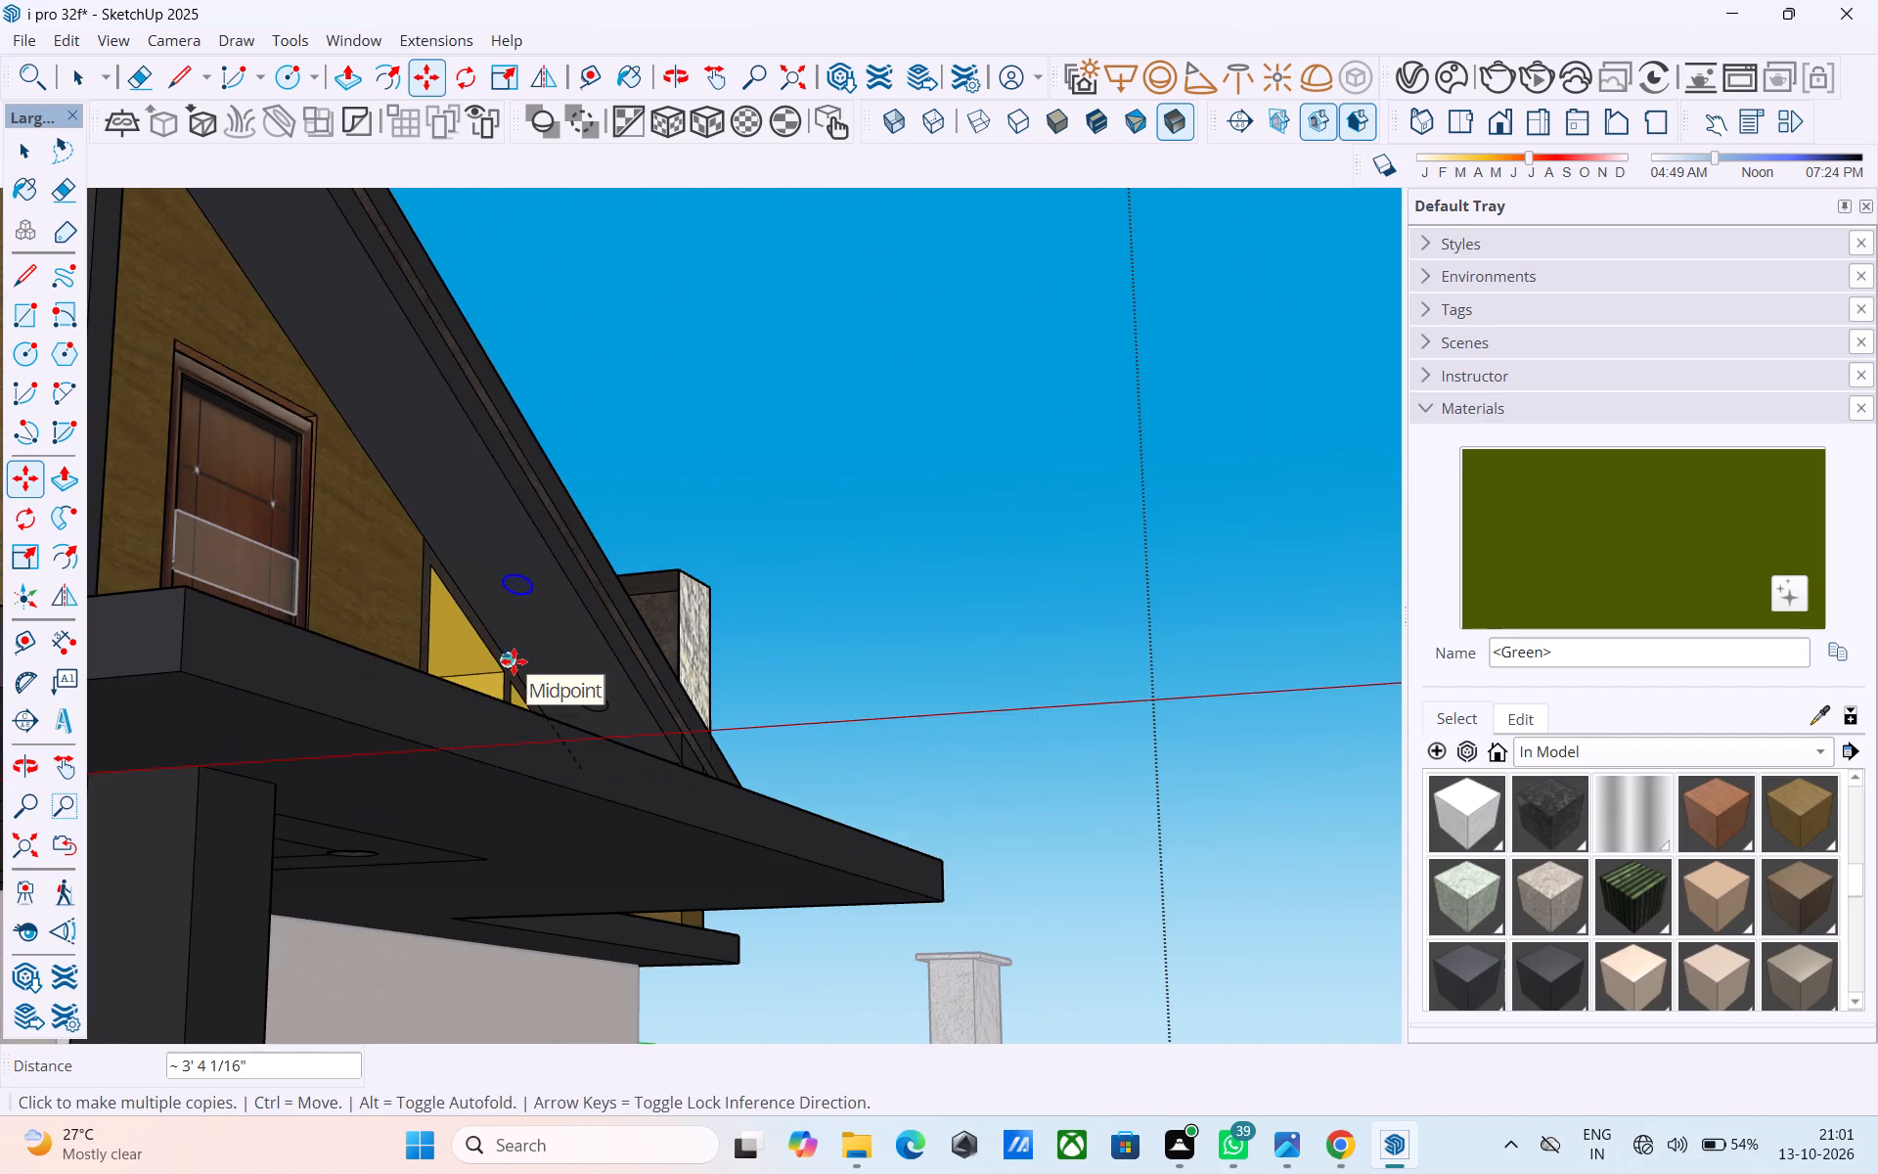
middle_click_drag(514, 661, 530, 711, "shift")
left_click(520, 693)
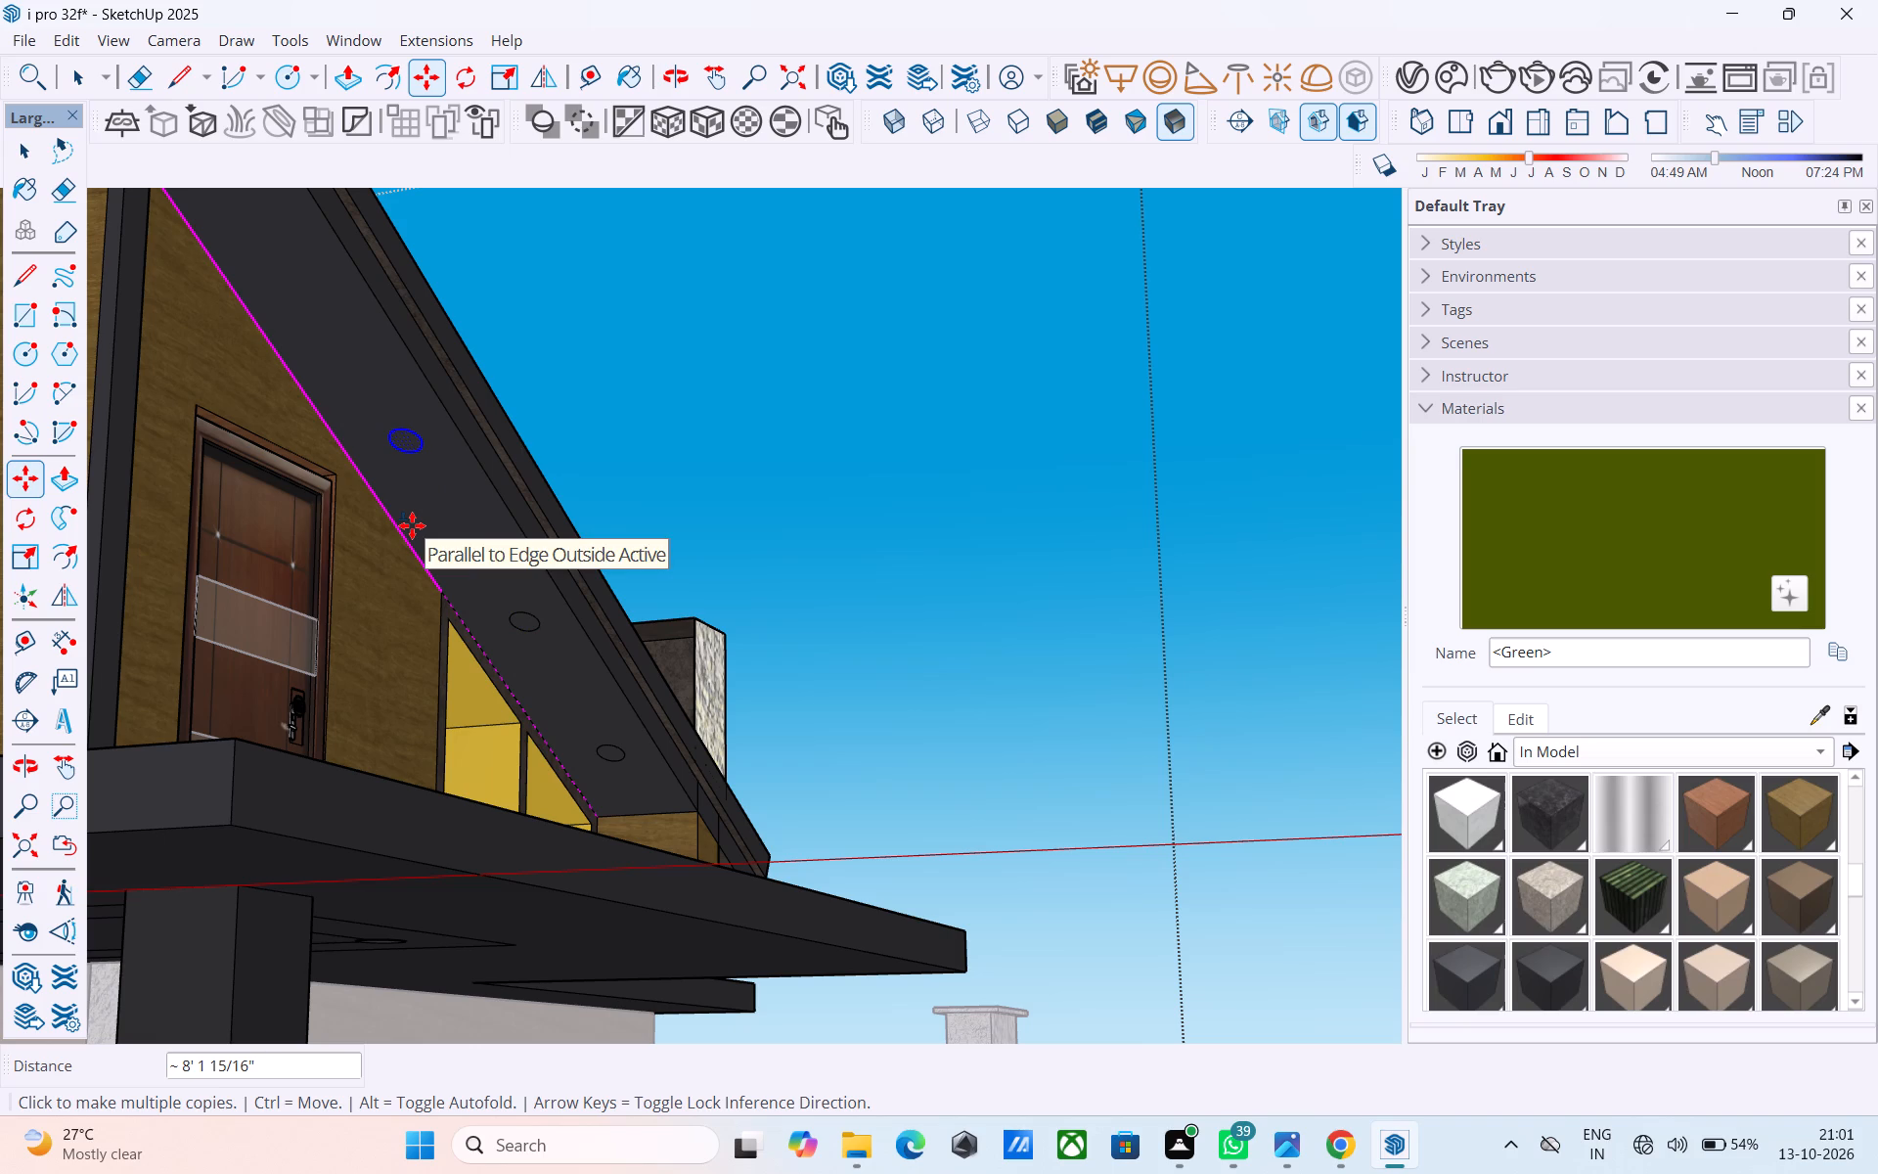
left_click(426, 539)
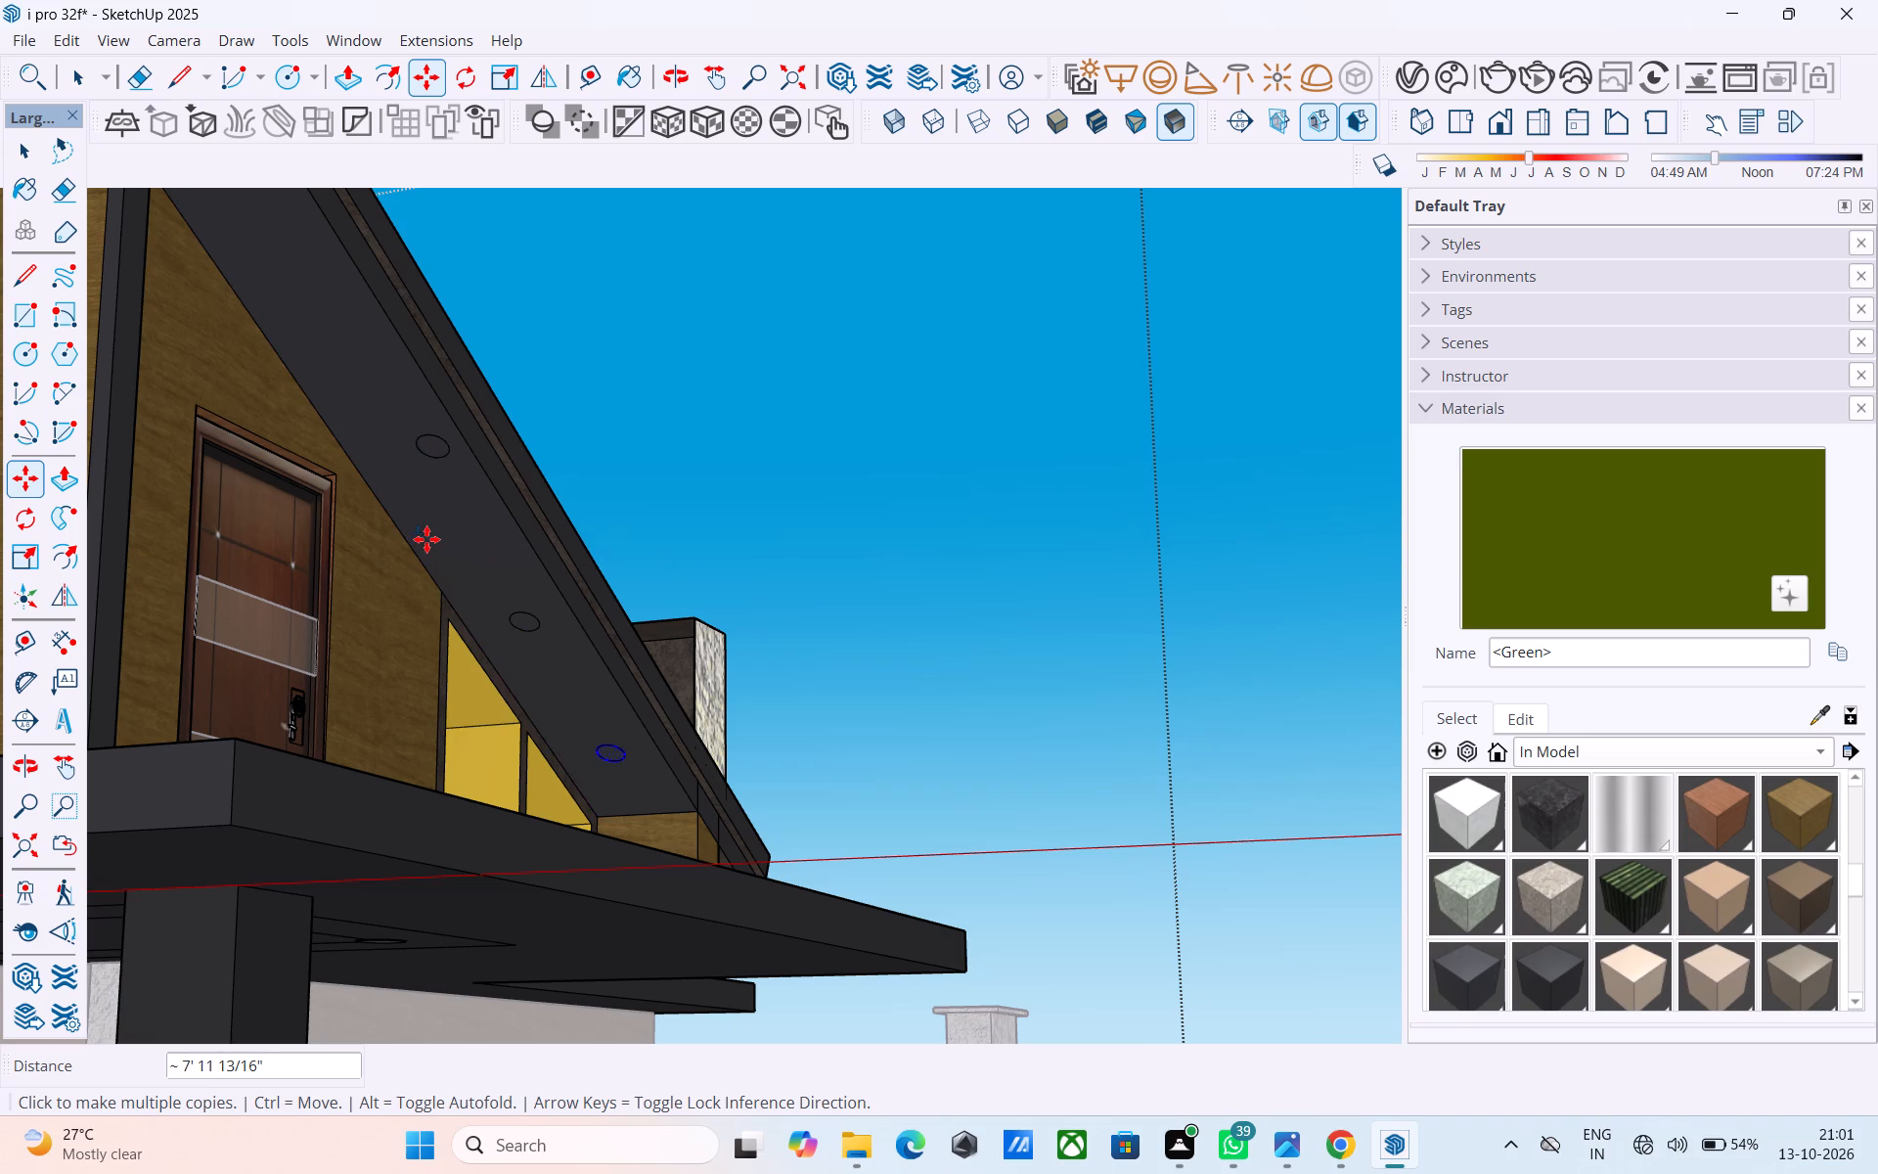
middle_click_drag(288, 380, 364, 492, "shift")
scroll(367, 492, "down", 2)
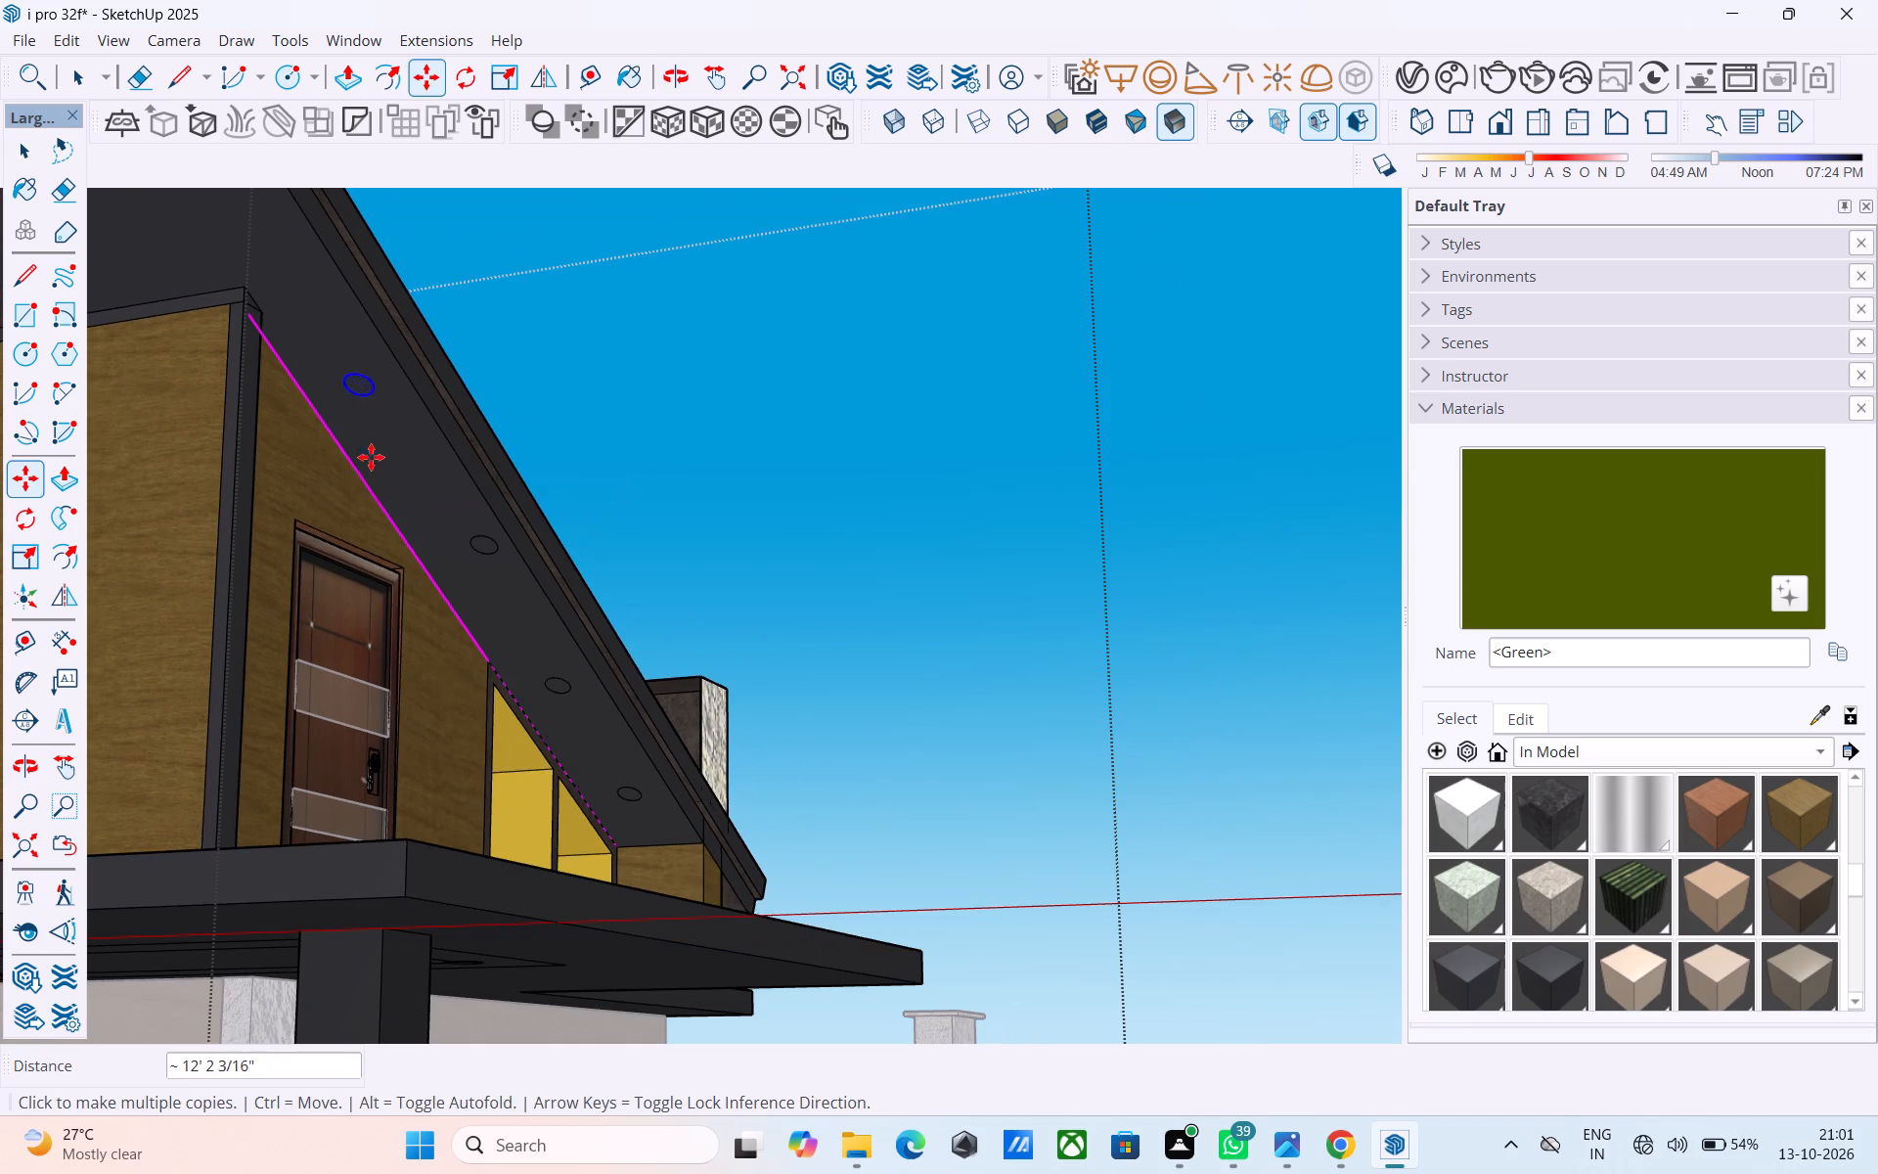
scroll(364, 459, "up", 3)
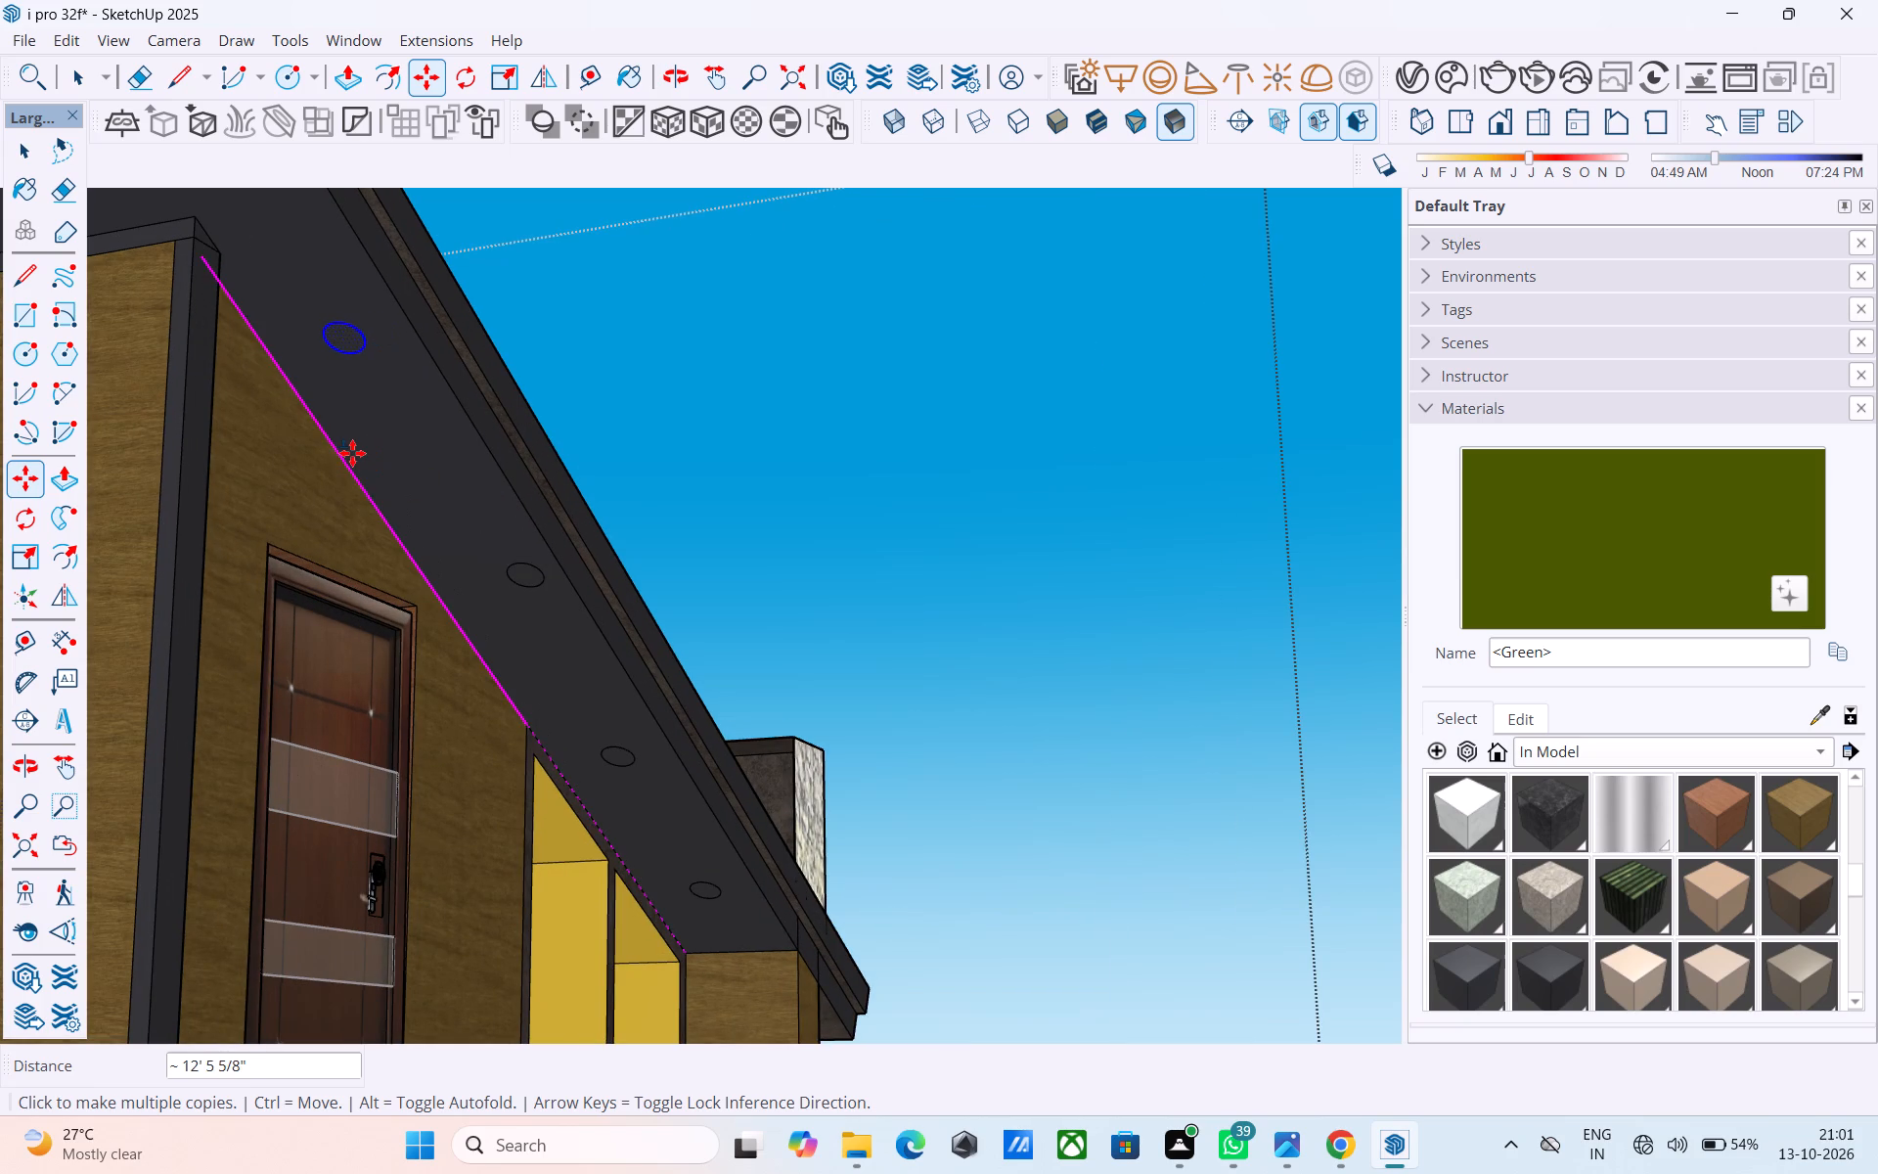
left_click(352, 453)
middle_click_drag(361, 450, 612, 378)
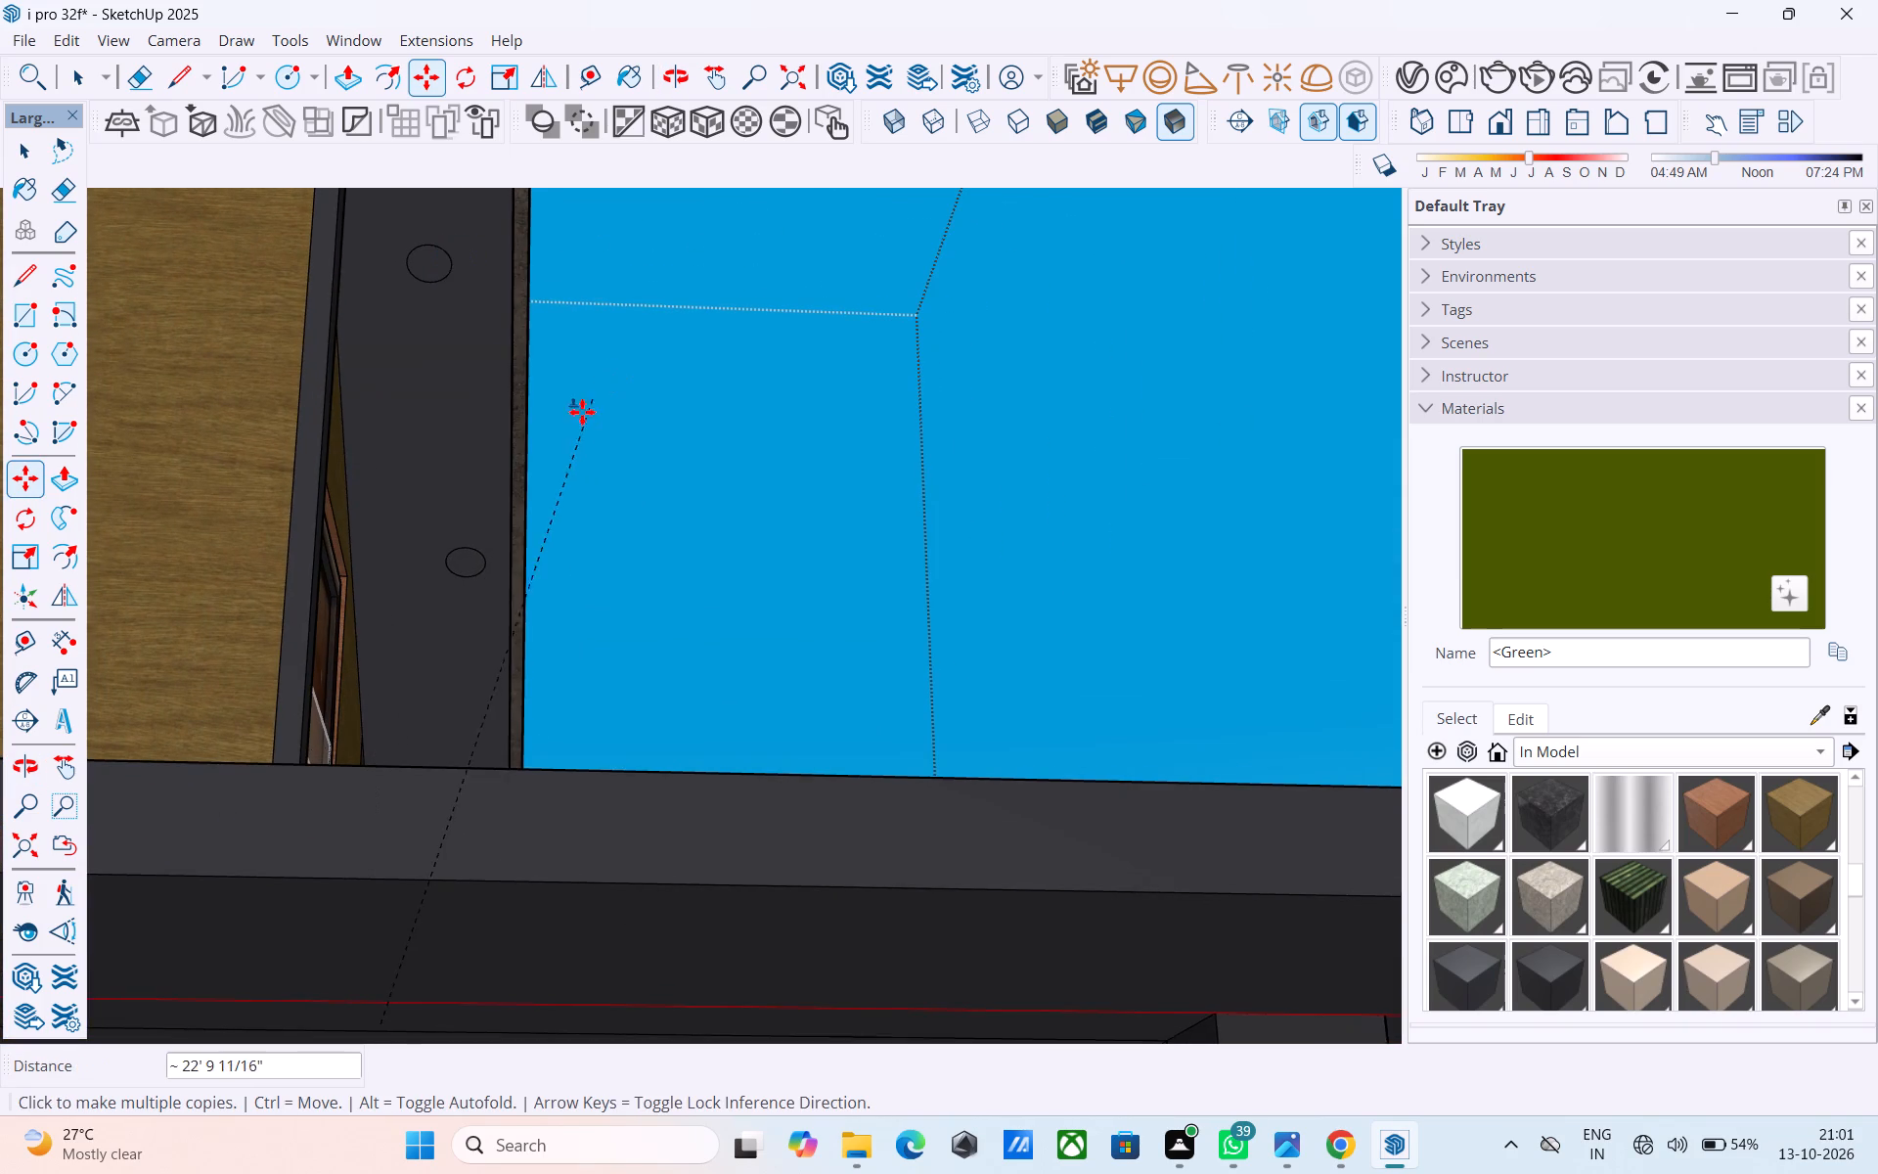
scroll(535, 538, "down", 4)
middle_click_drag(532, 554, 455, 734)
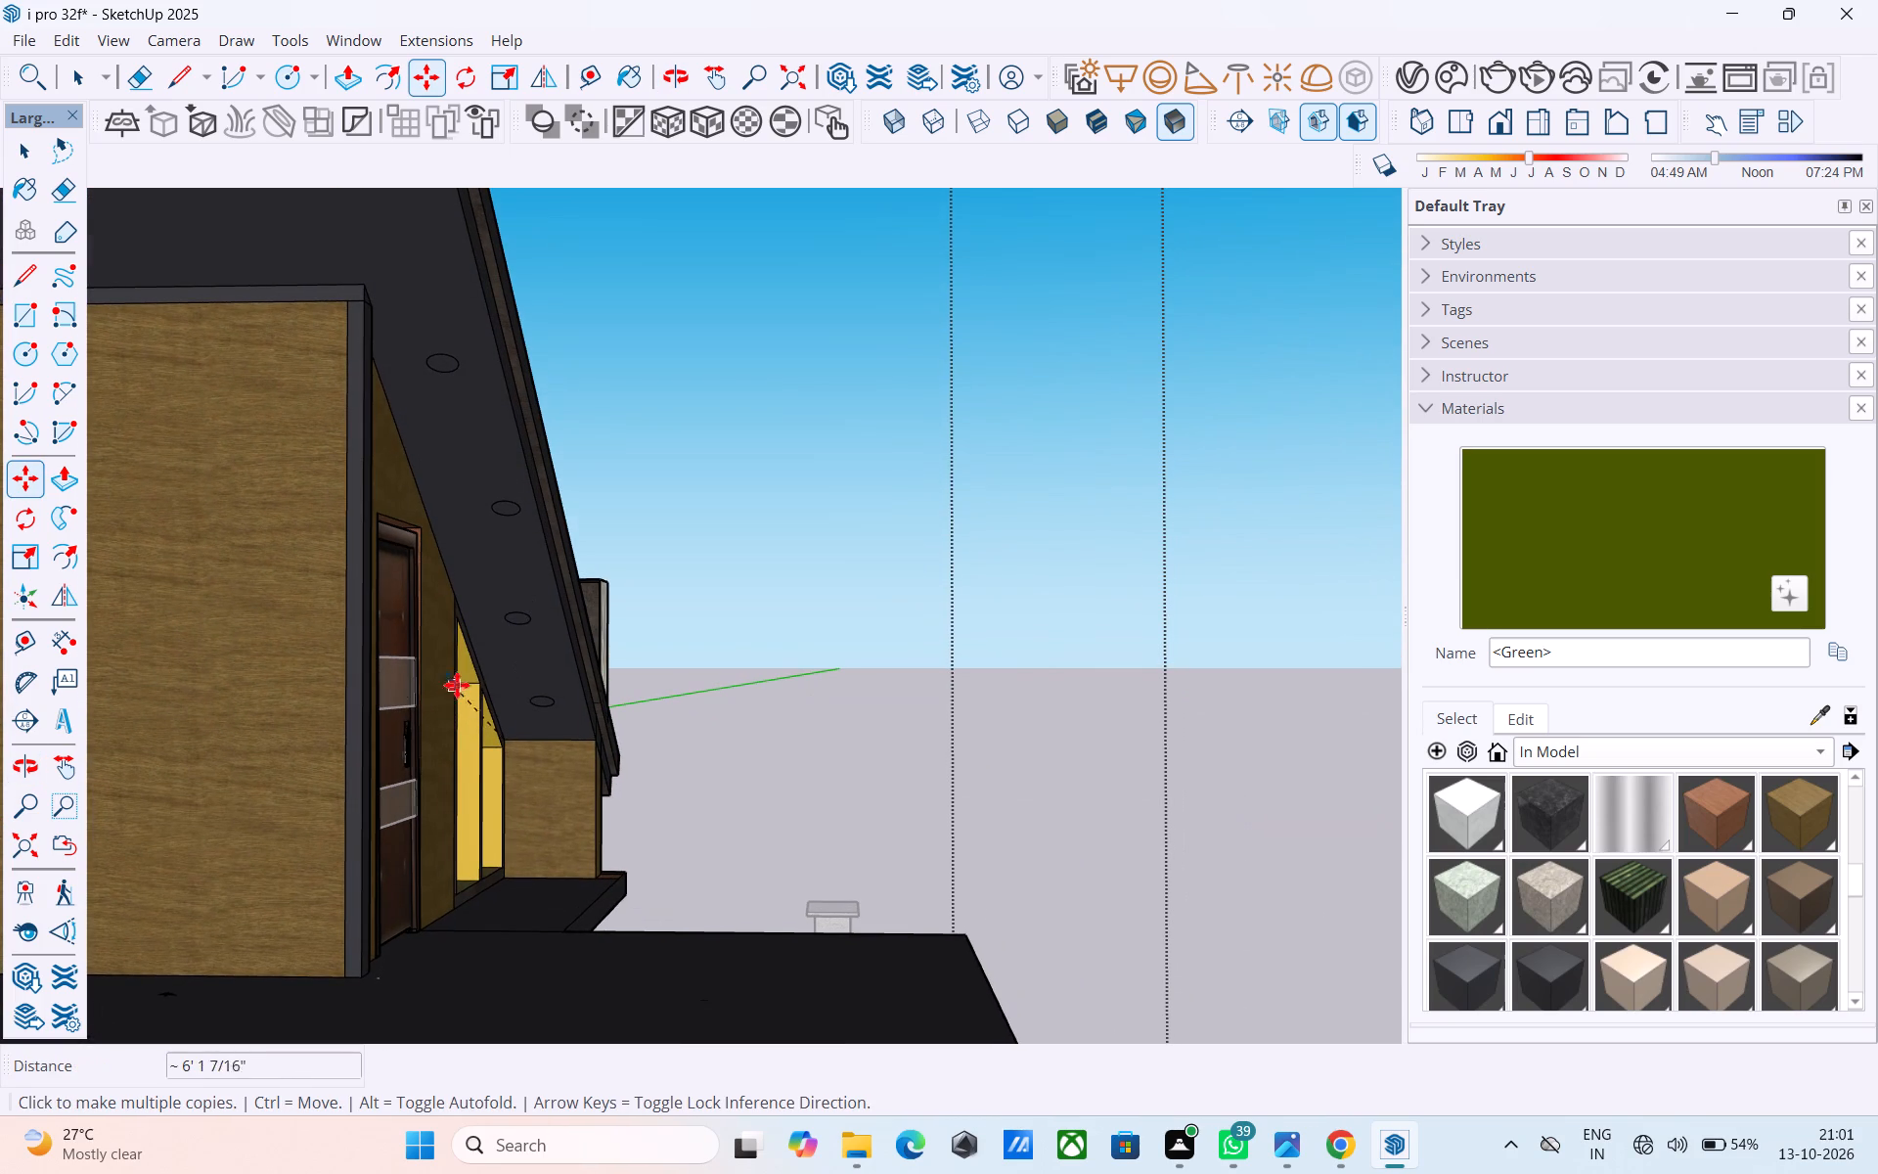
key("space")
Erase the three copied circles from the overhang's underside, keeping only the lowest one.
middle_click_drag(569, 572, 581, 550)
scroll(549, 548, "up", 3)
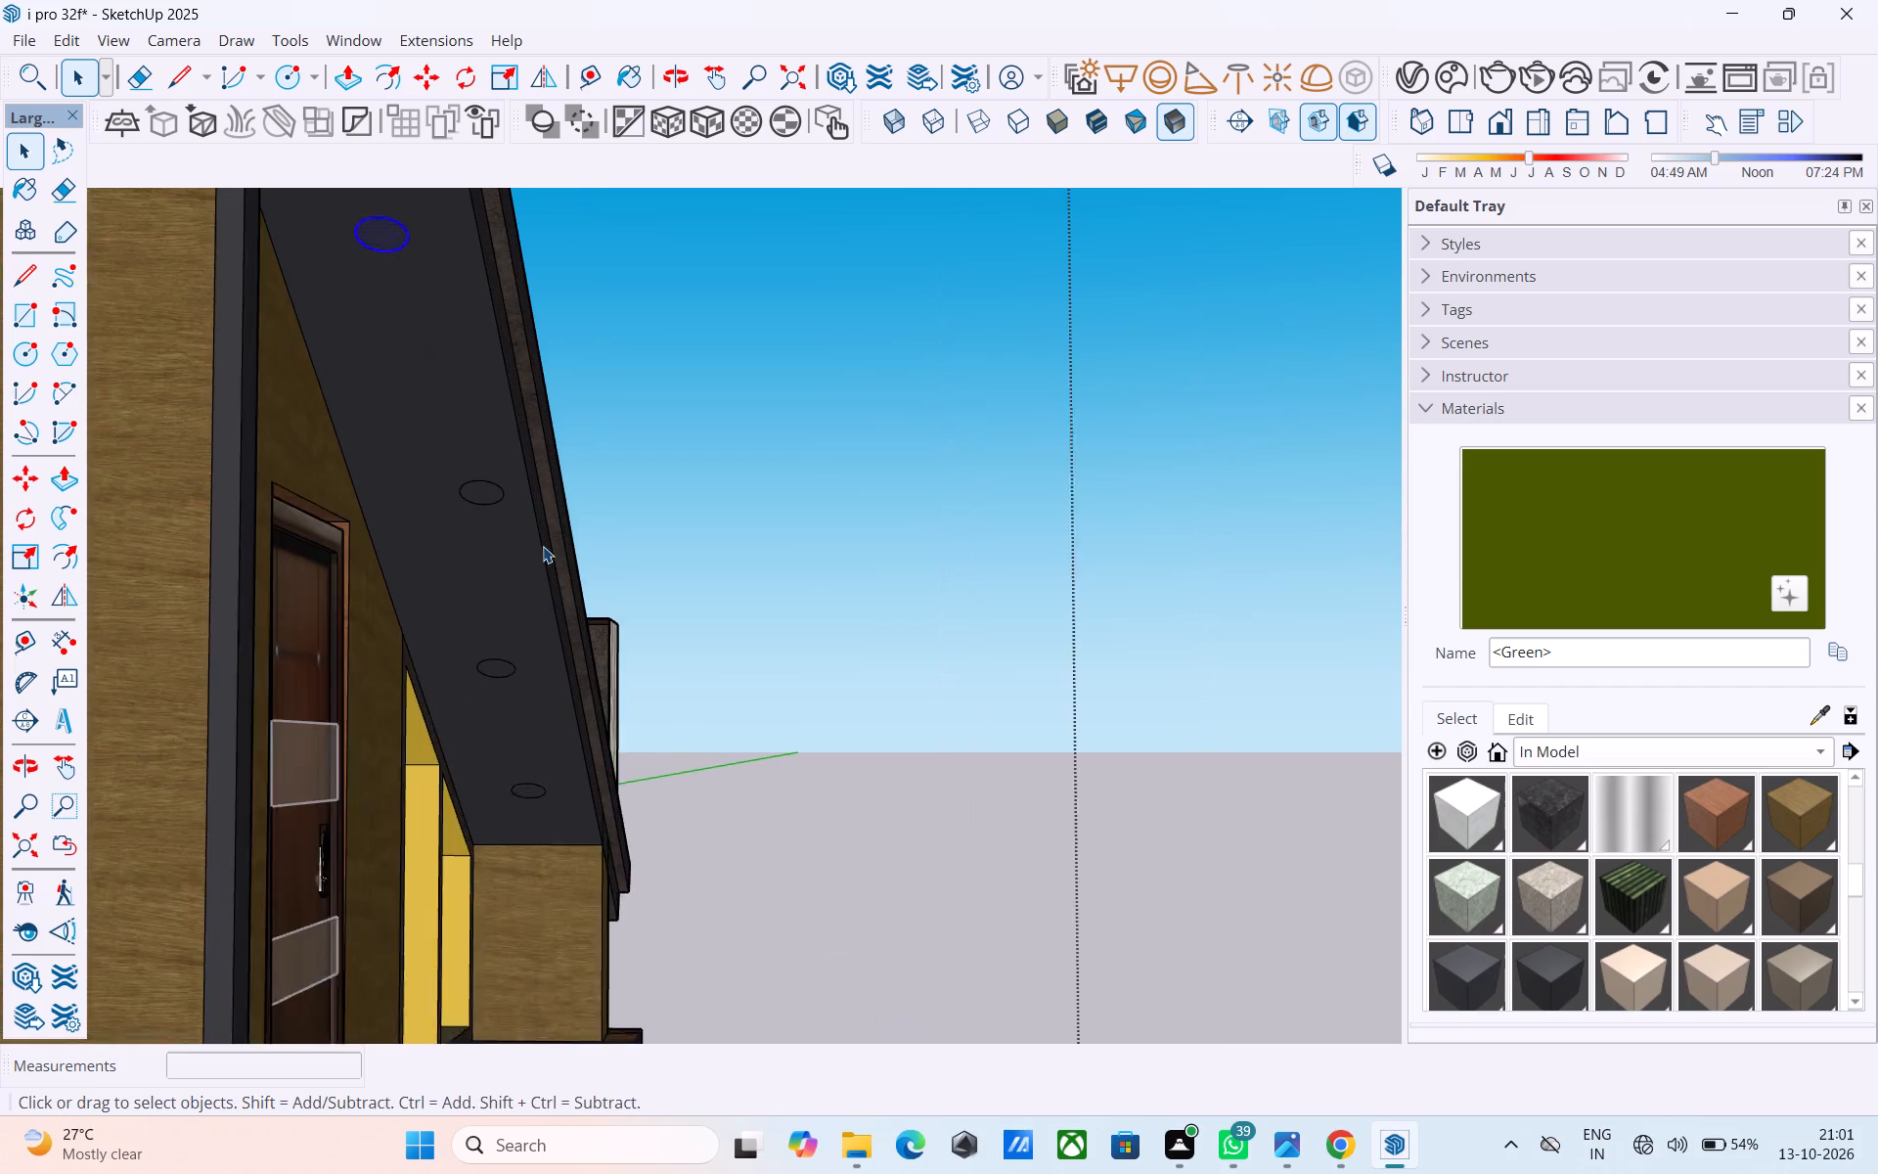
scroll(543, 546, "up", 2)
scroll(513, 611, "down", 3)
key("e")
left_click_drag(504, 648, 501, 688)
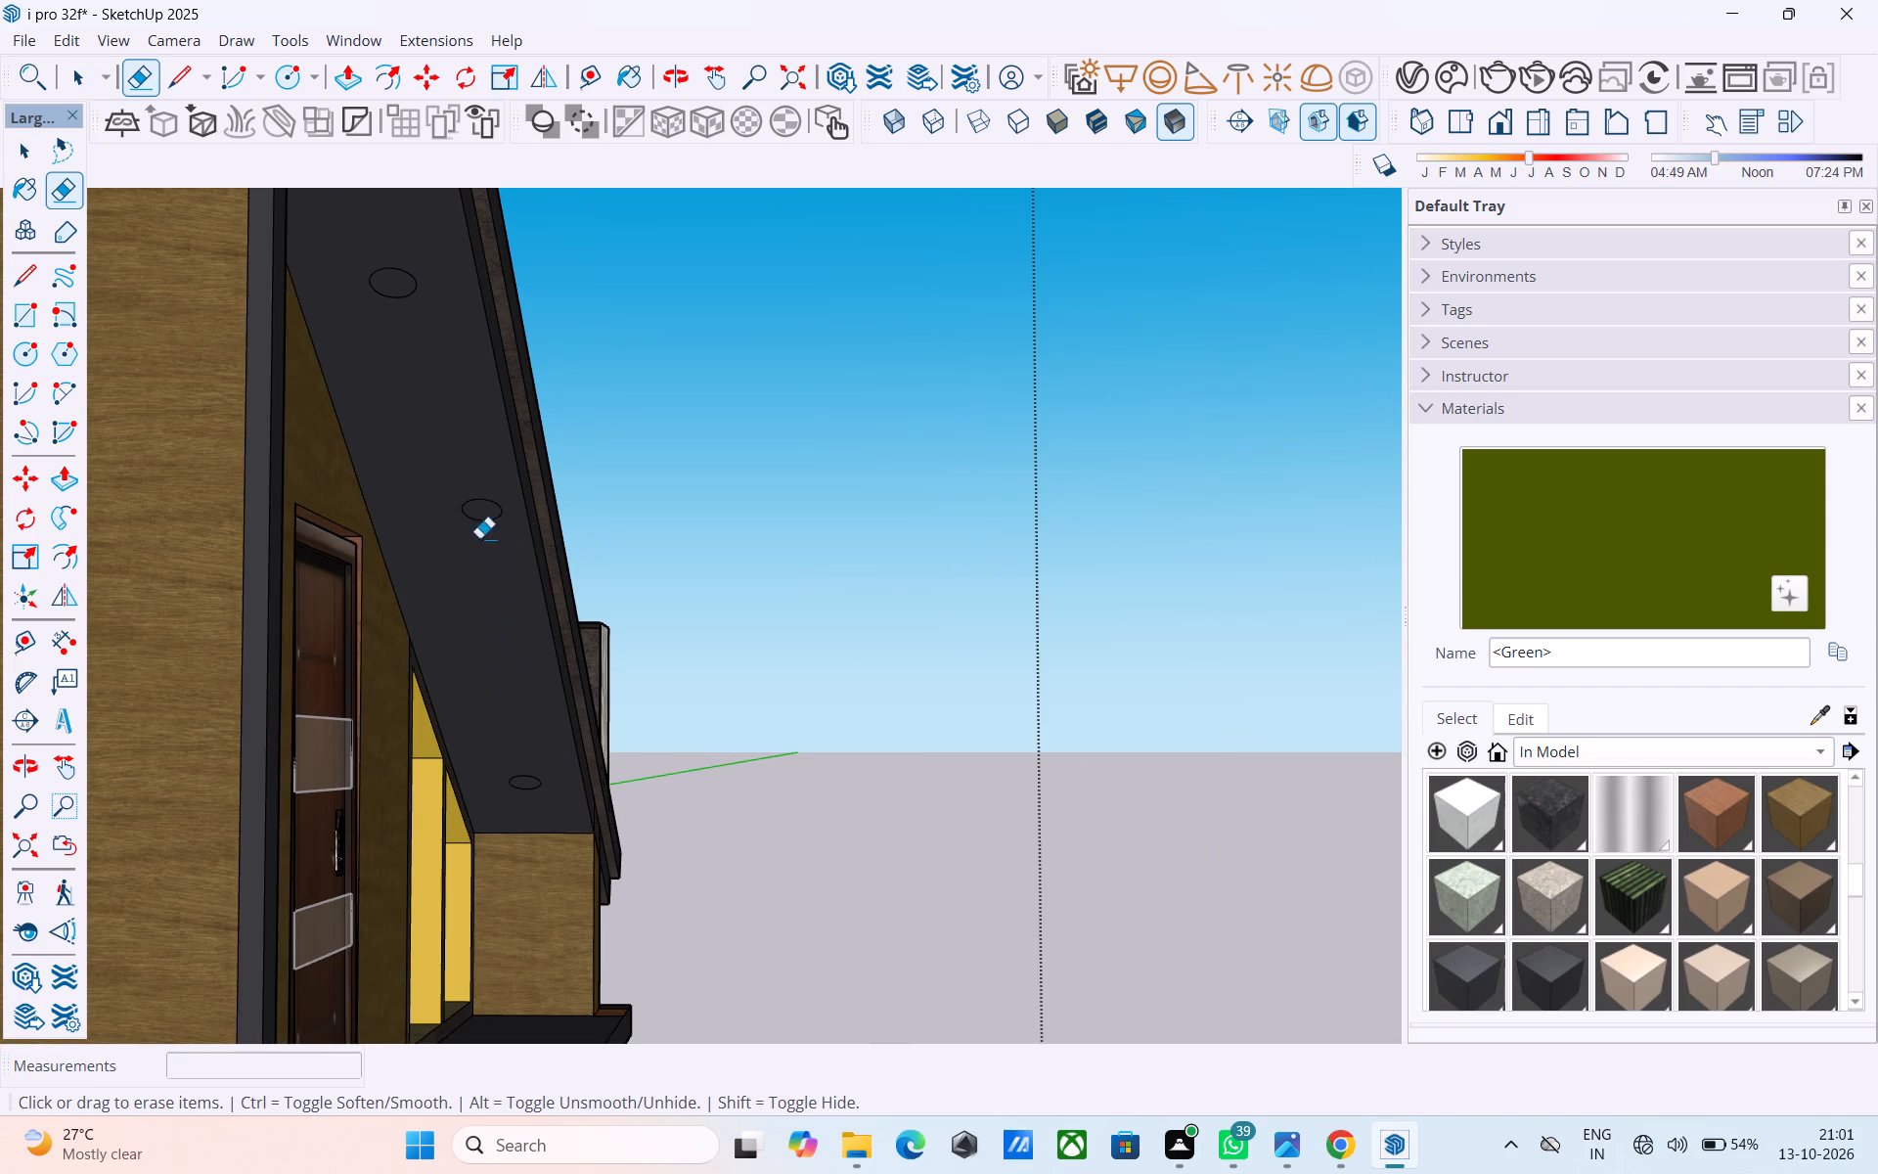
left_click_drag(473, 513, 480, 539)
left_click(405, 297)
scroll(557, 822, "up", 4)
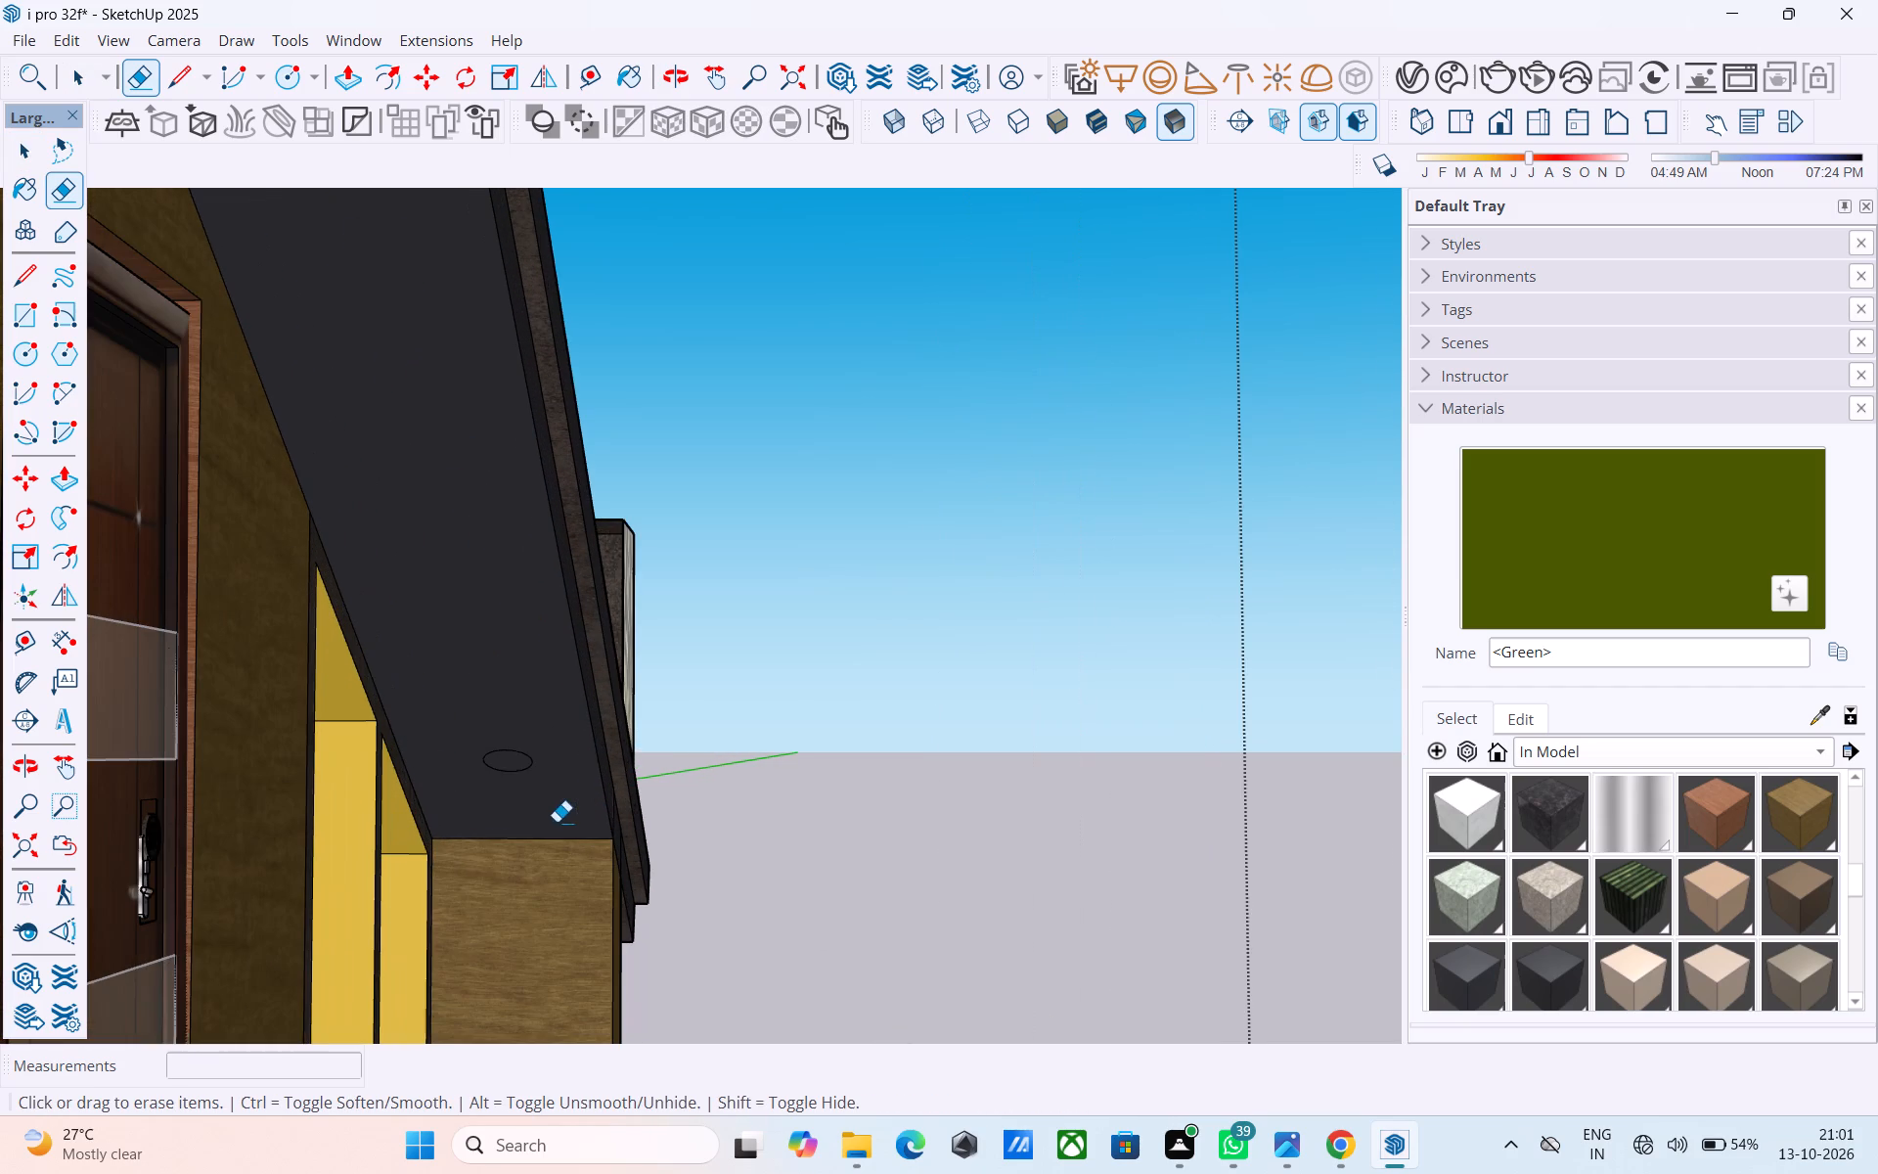
Copy the remaining circle from its centre about 3' 4" up the slope of the overhang's underside.
key("space")
left_click(511, 759)
scroll(511, 759, "up", 5)
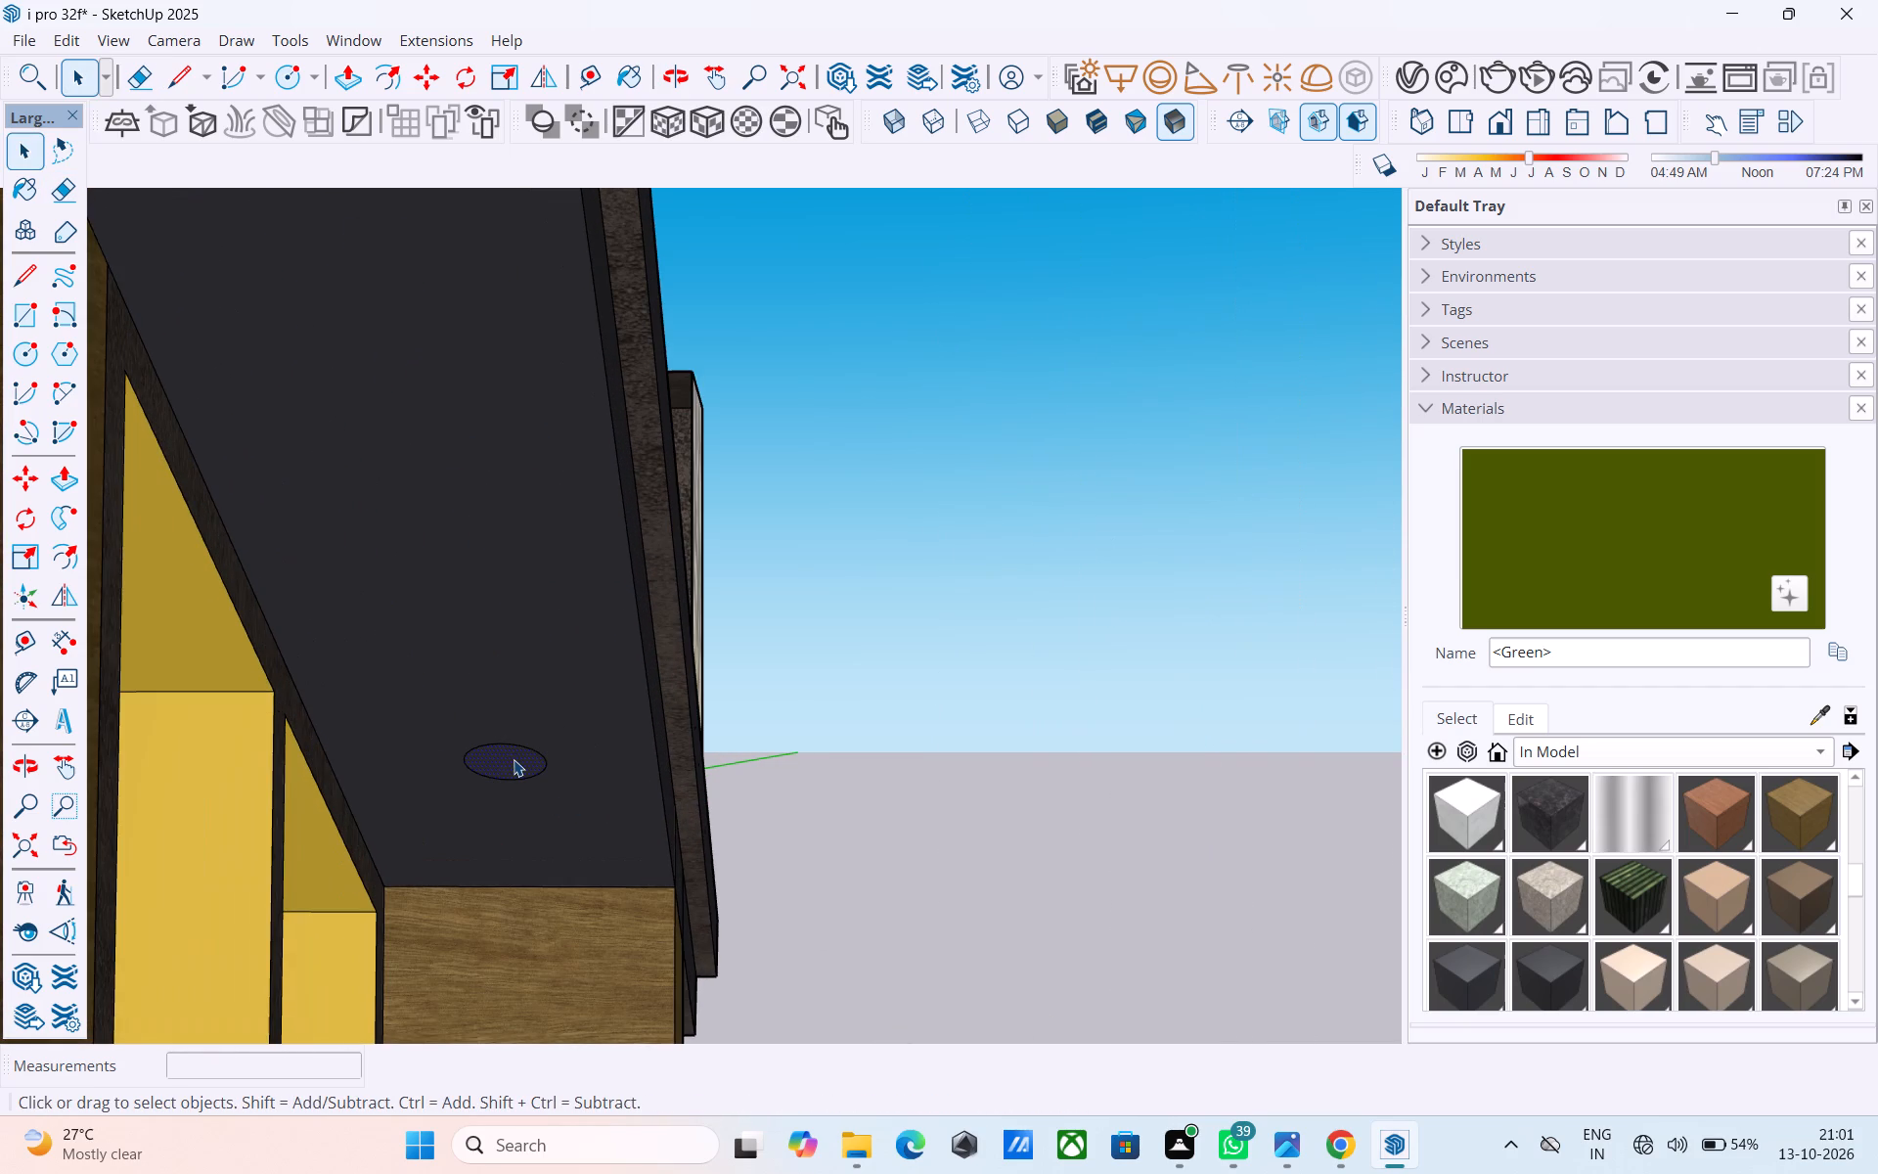
key("c")
key("space")
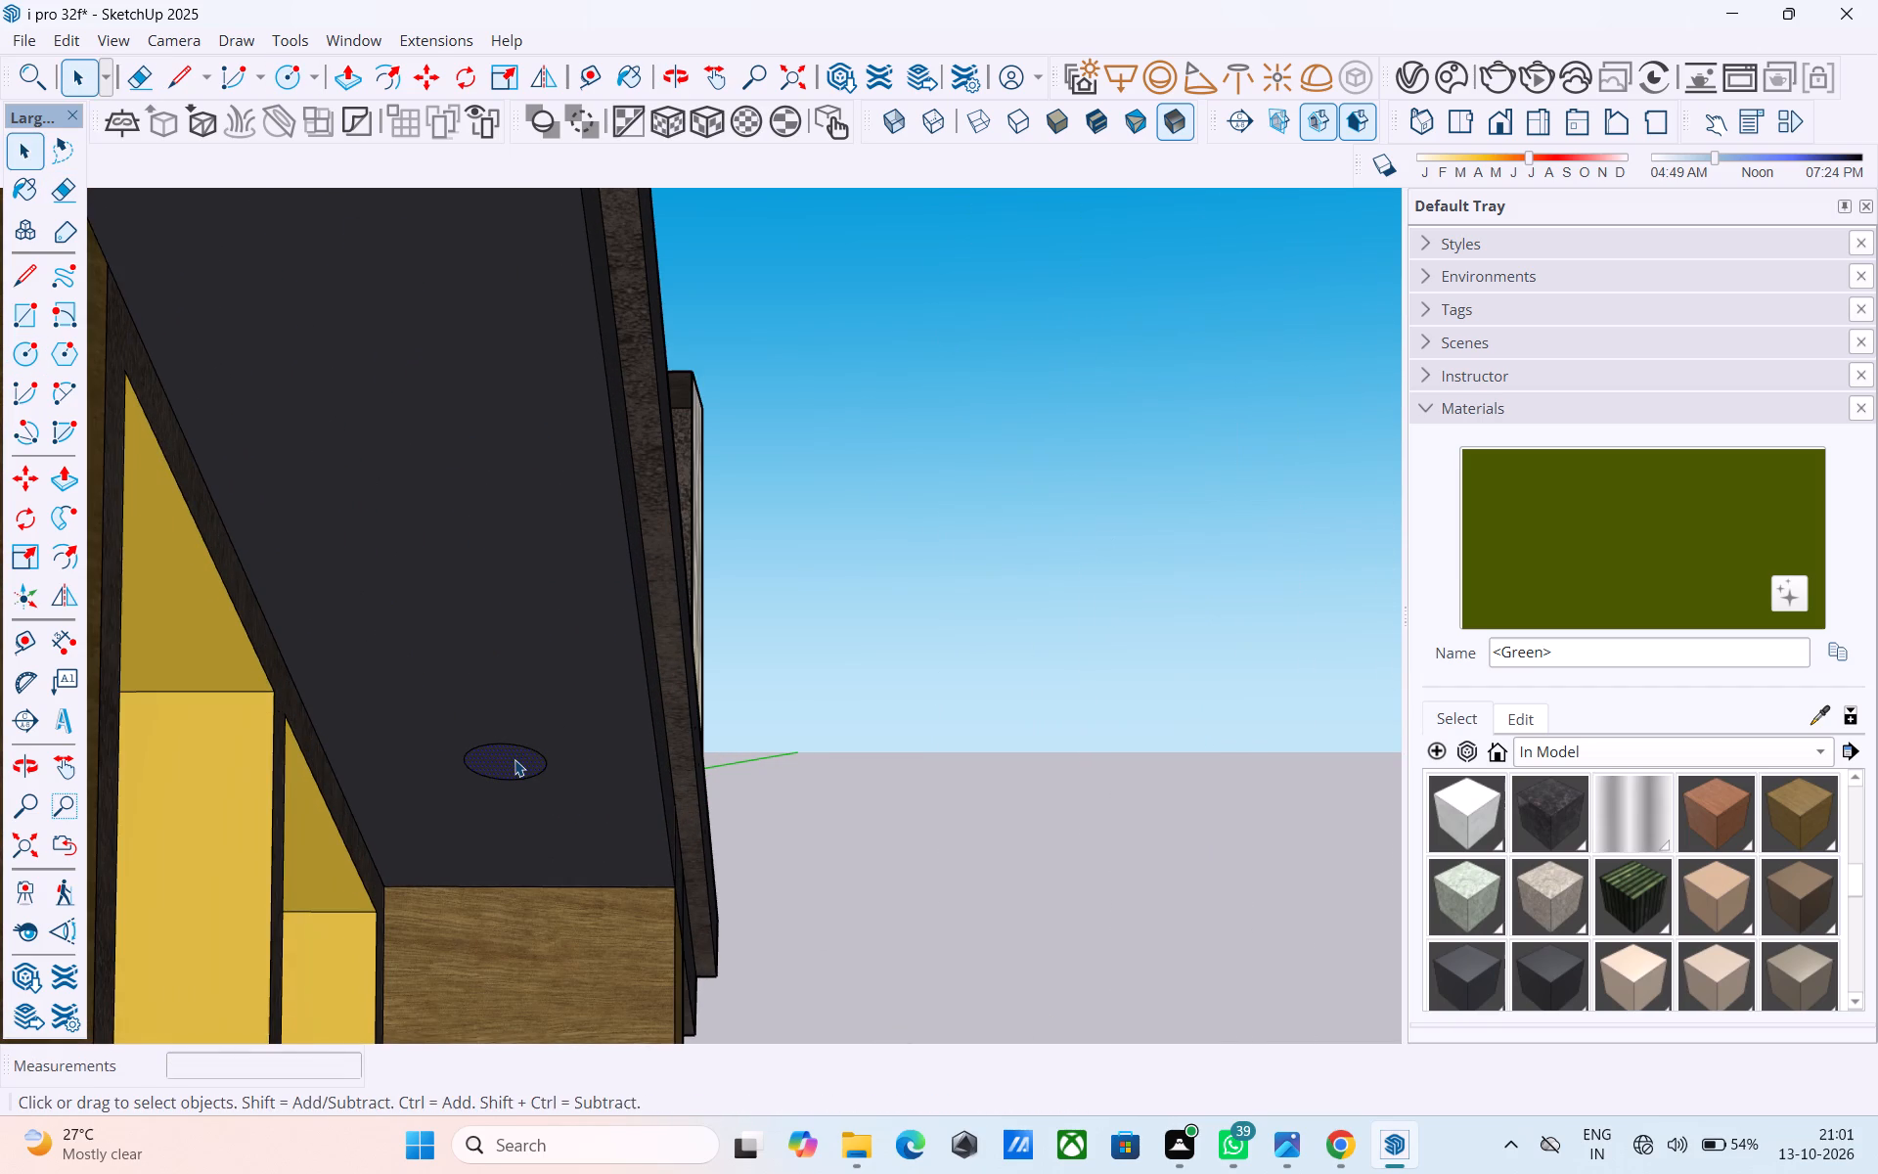
key("m")
left_click(499, 763)
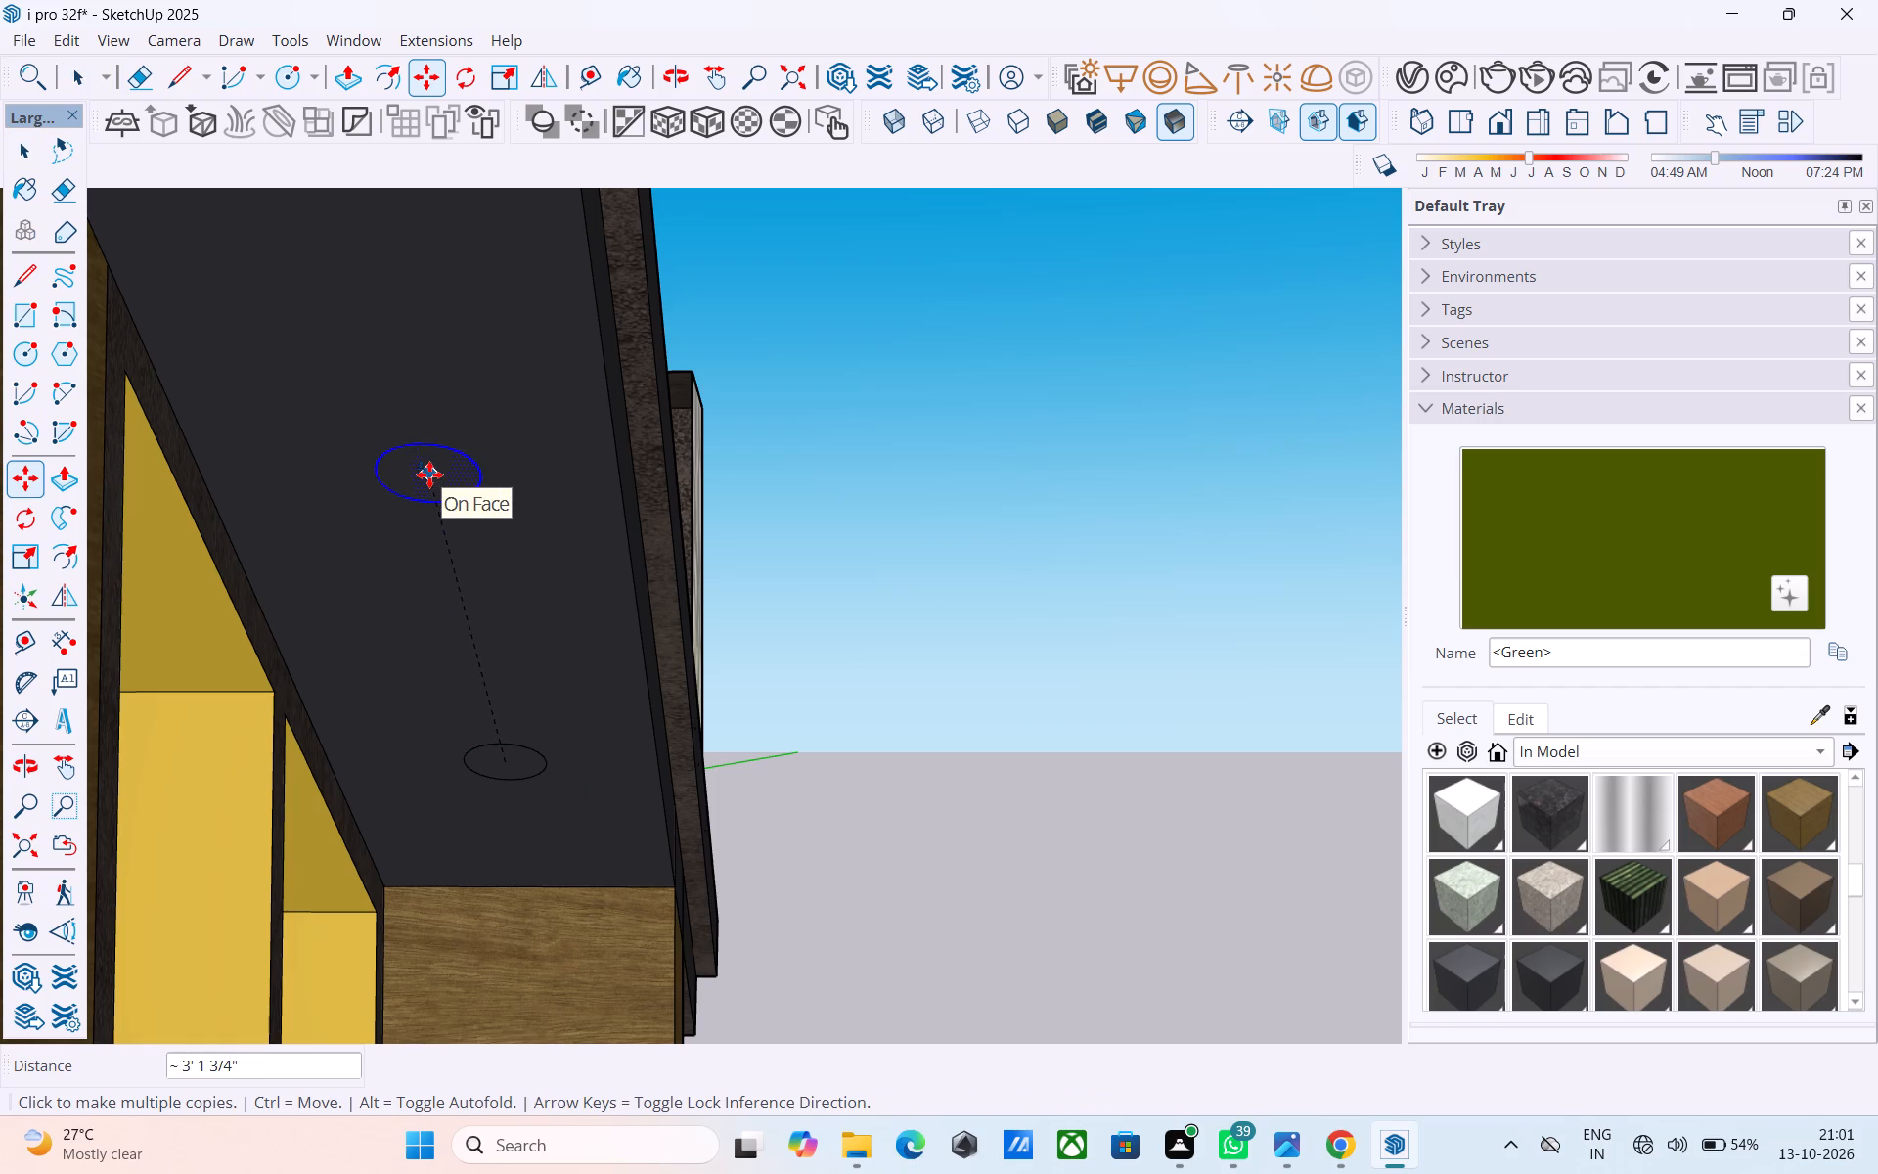
scroll(429, 474, "up", 1)
middle_click(429, 474)
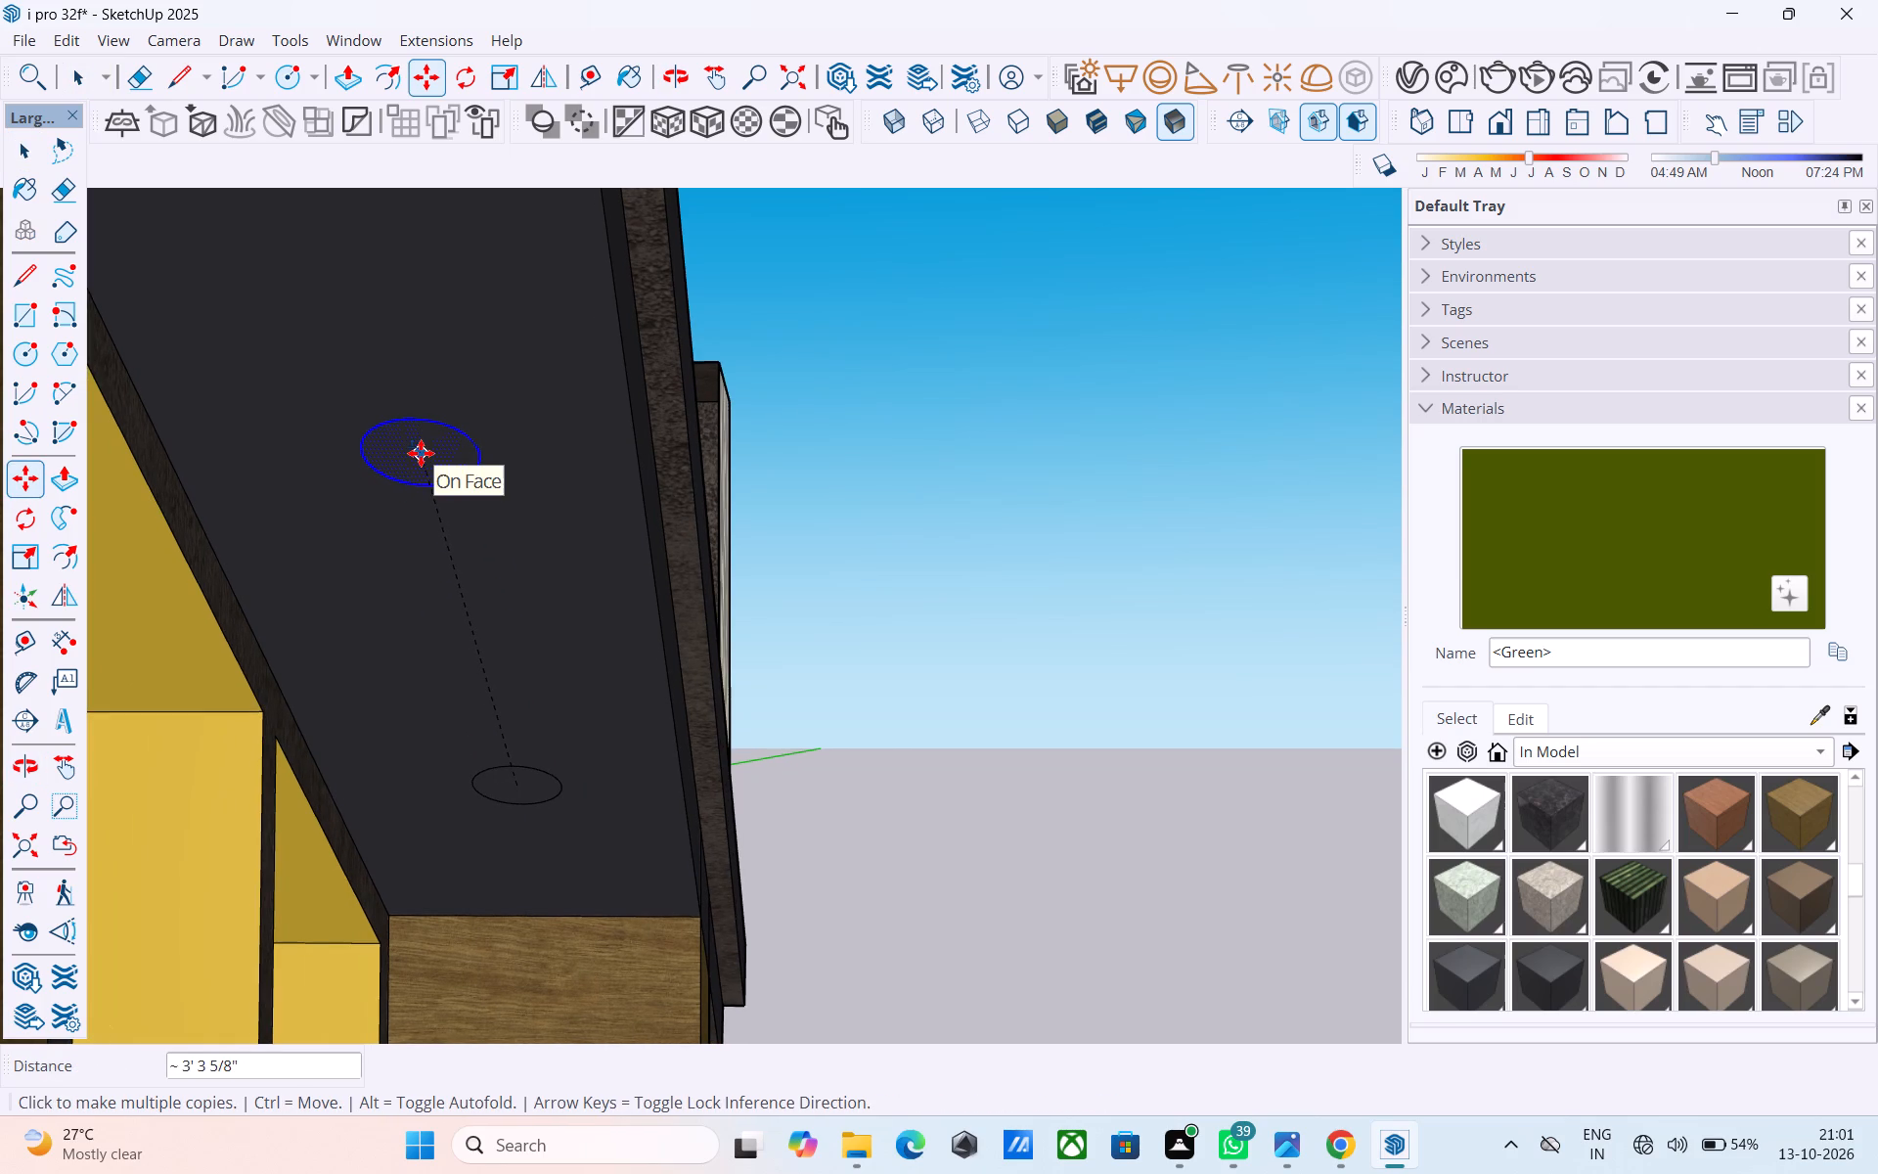
left_click(426, 450)
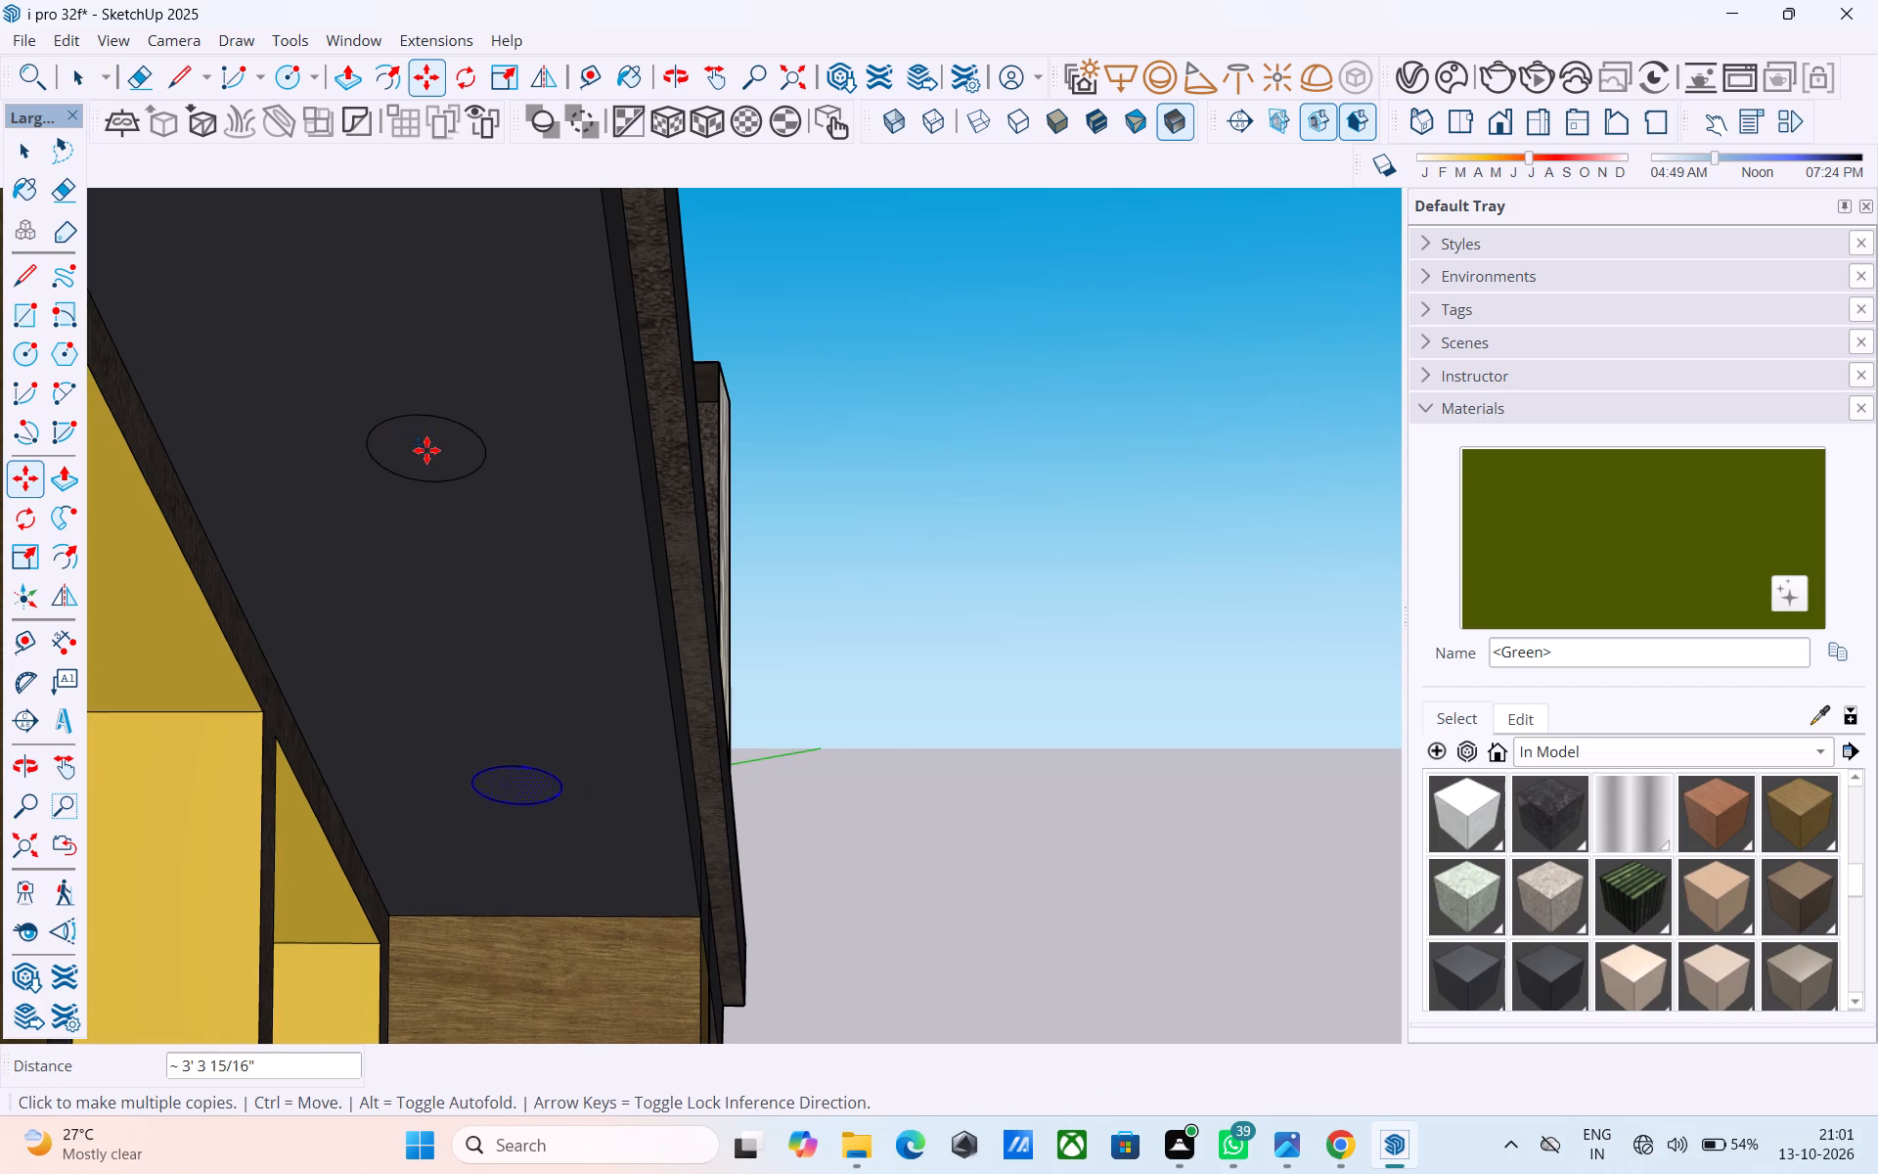
Add three more copies of the circle further up the overhang's underside, the last about 15' 3" from the original.
scroll(431, 446, "down", 12)
middle_click_drag(442, 456, 504, 635)
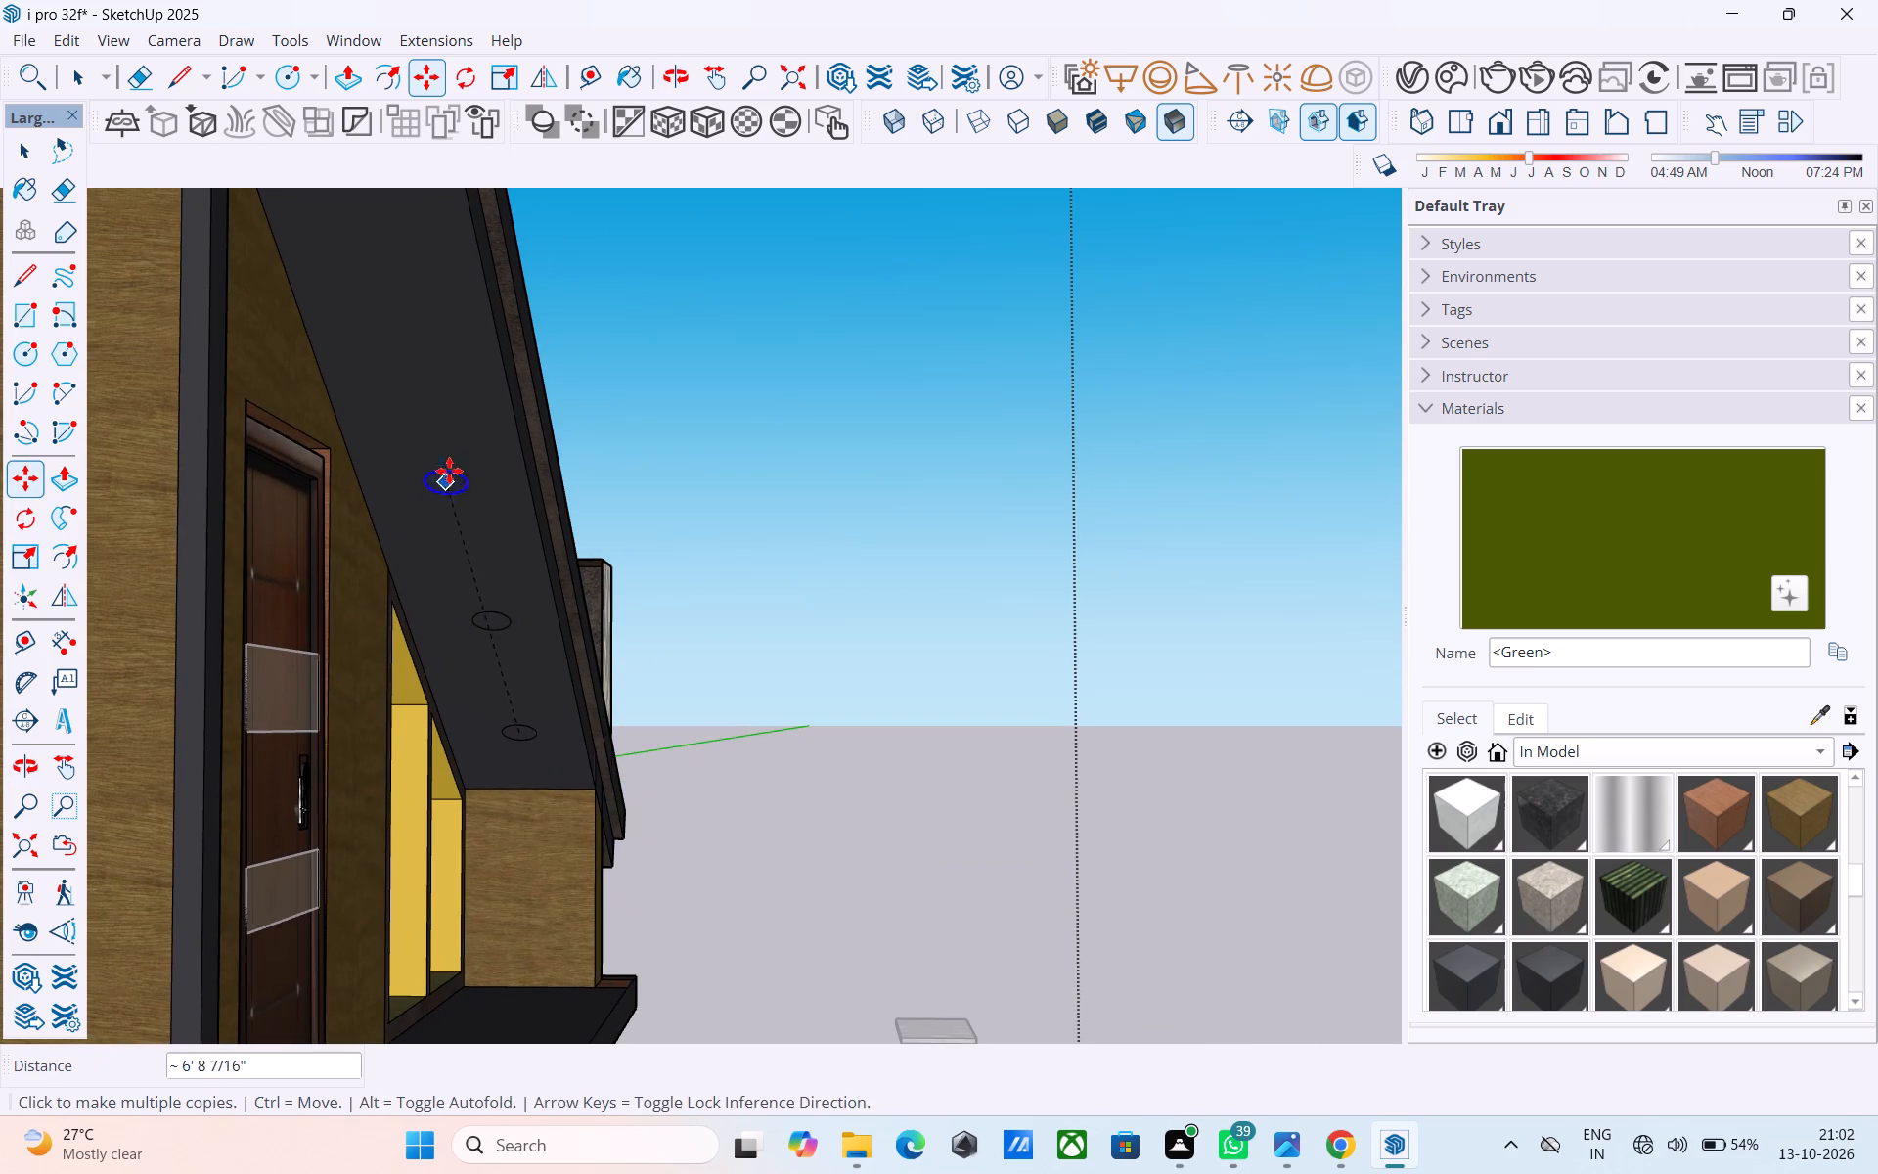
left_click(454, 469)
middle_click_drag(454, 470, 529, 714, "shift")
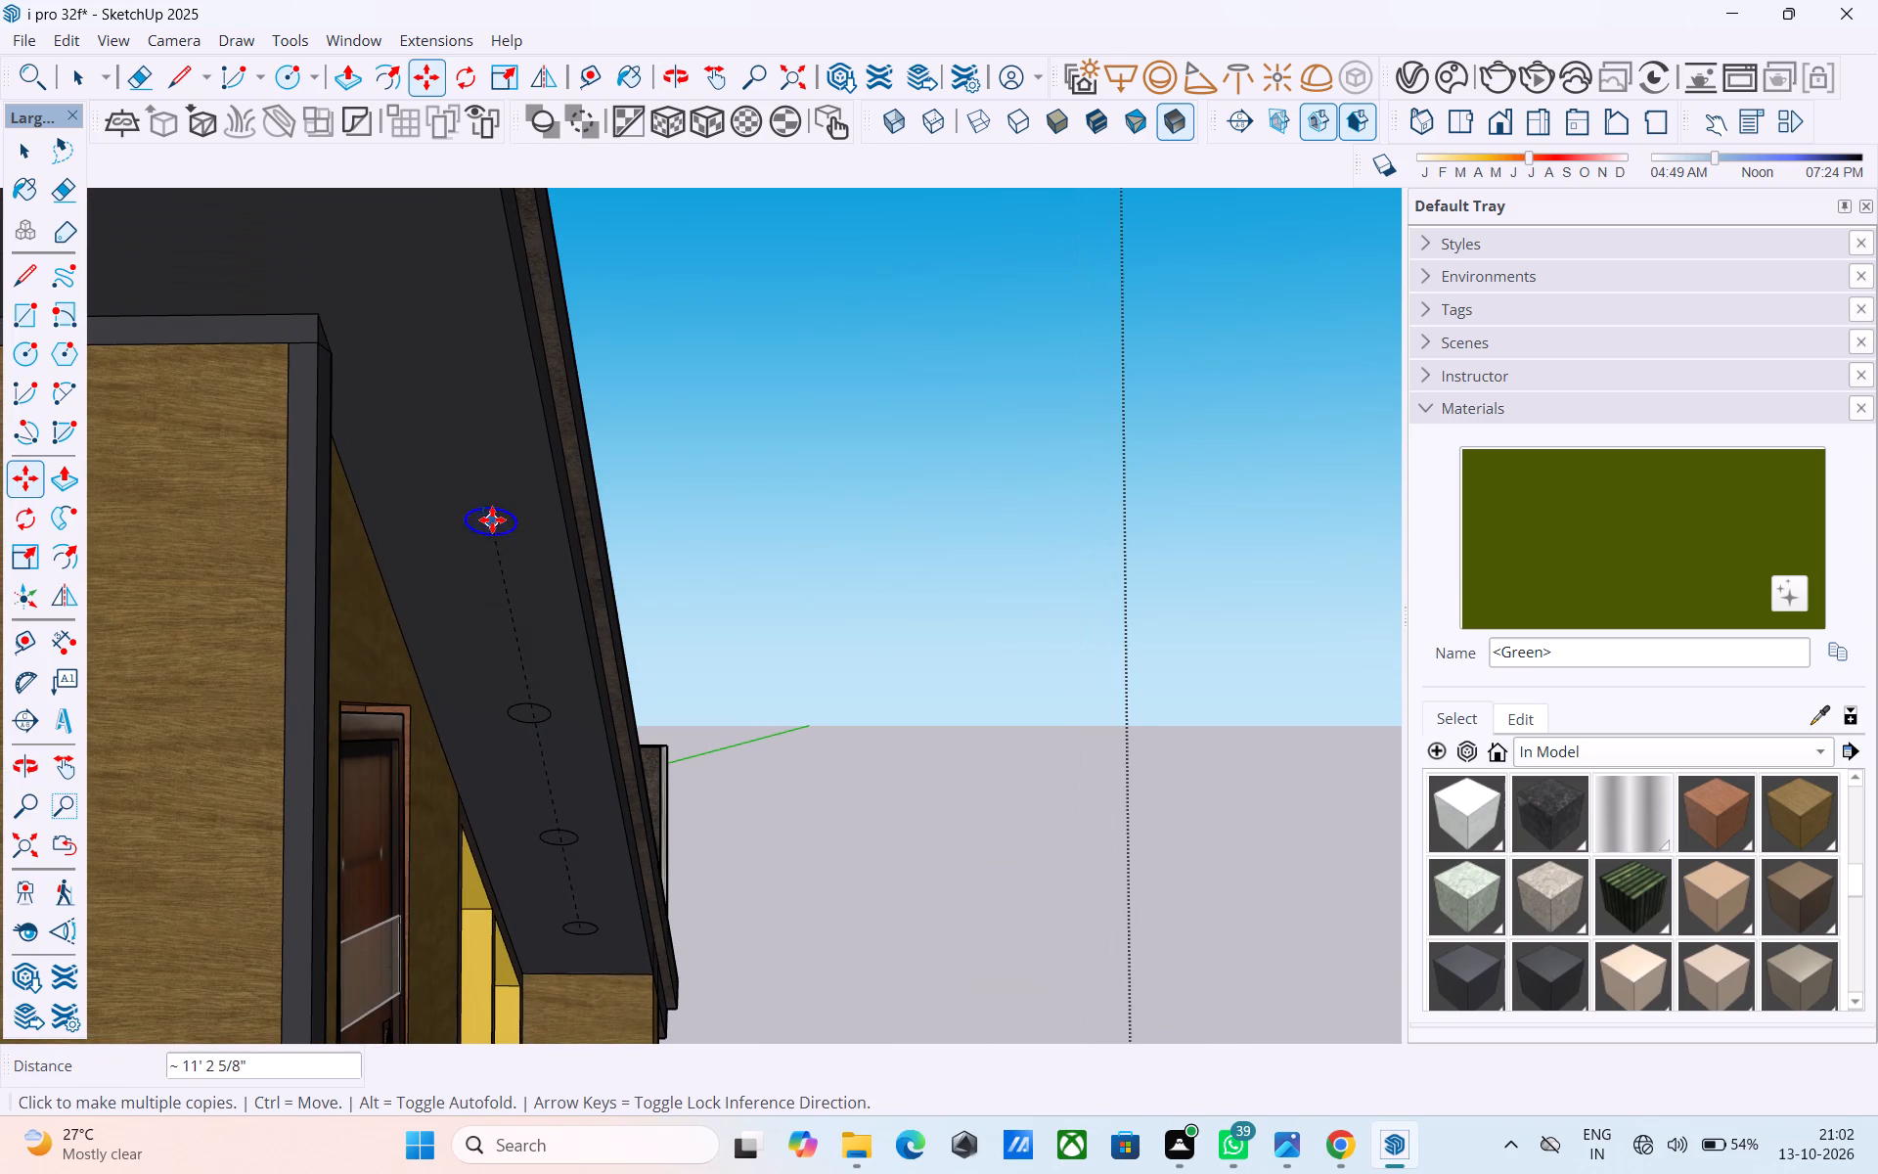
left_click(483, 497)
scroll(481, 493, "up", 1)
middle_click_drag(481, 493, 548, 772, "shift")
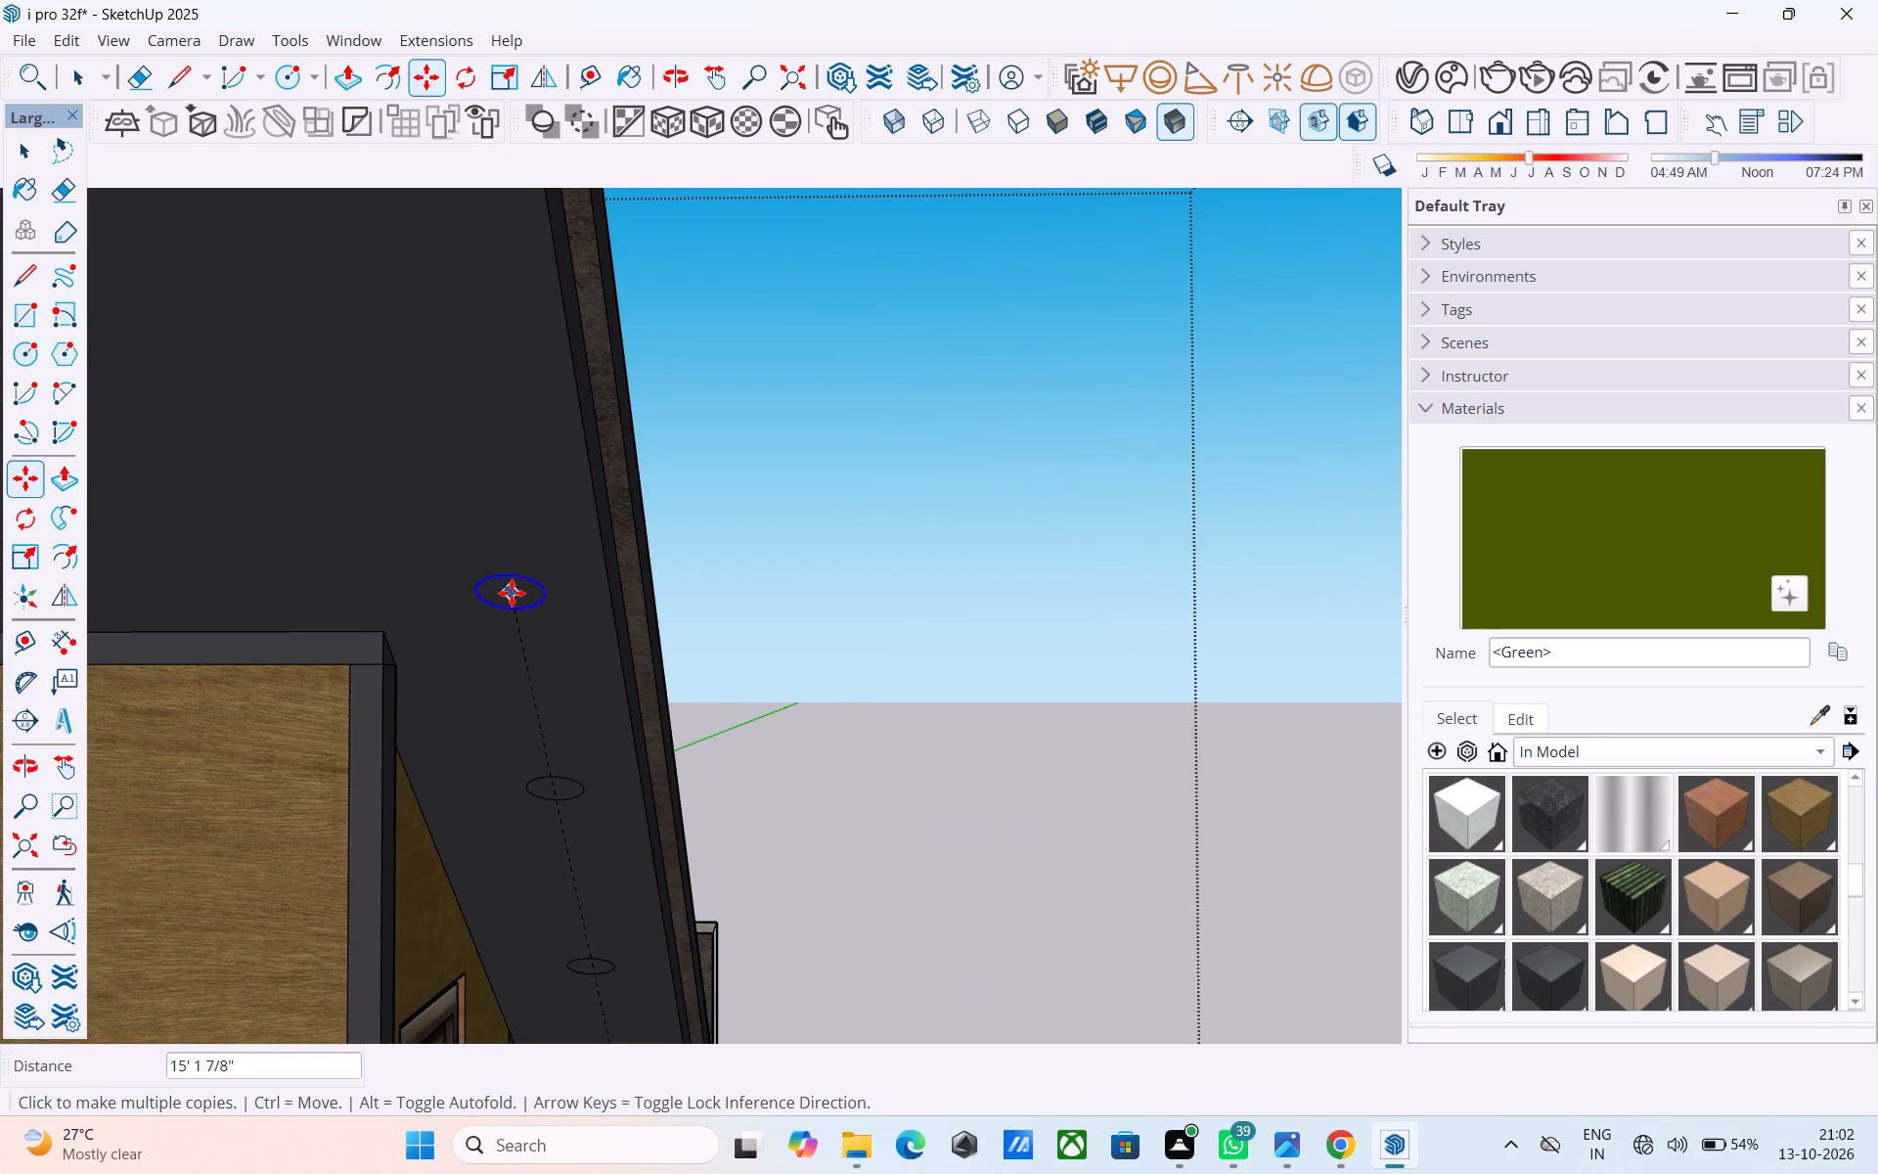
left_click(511, 583)
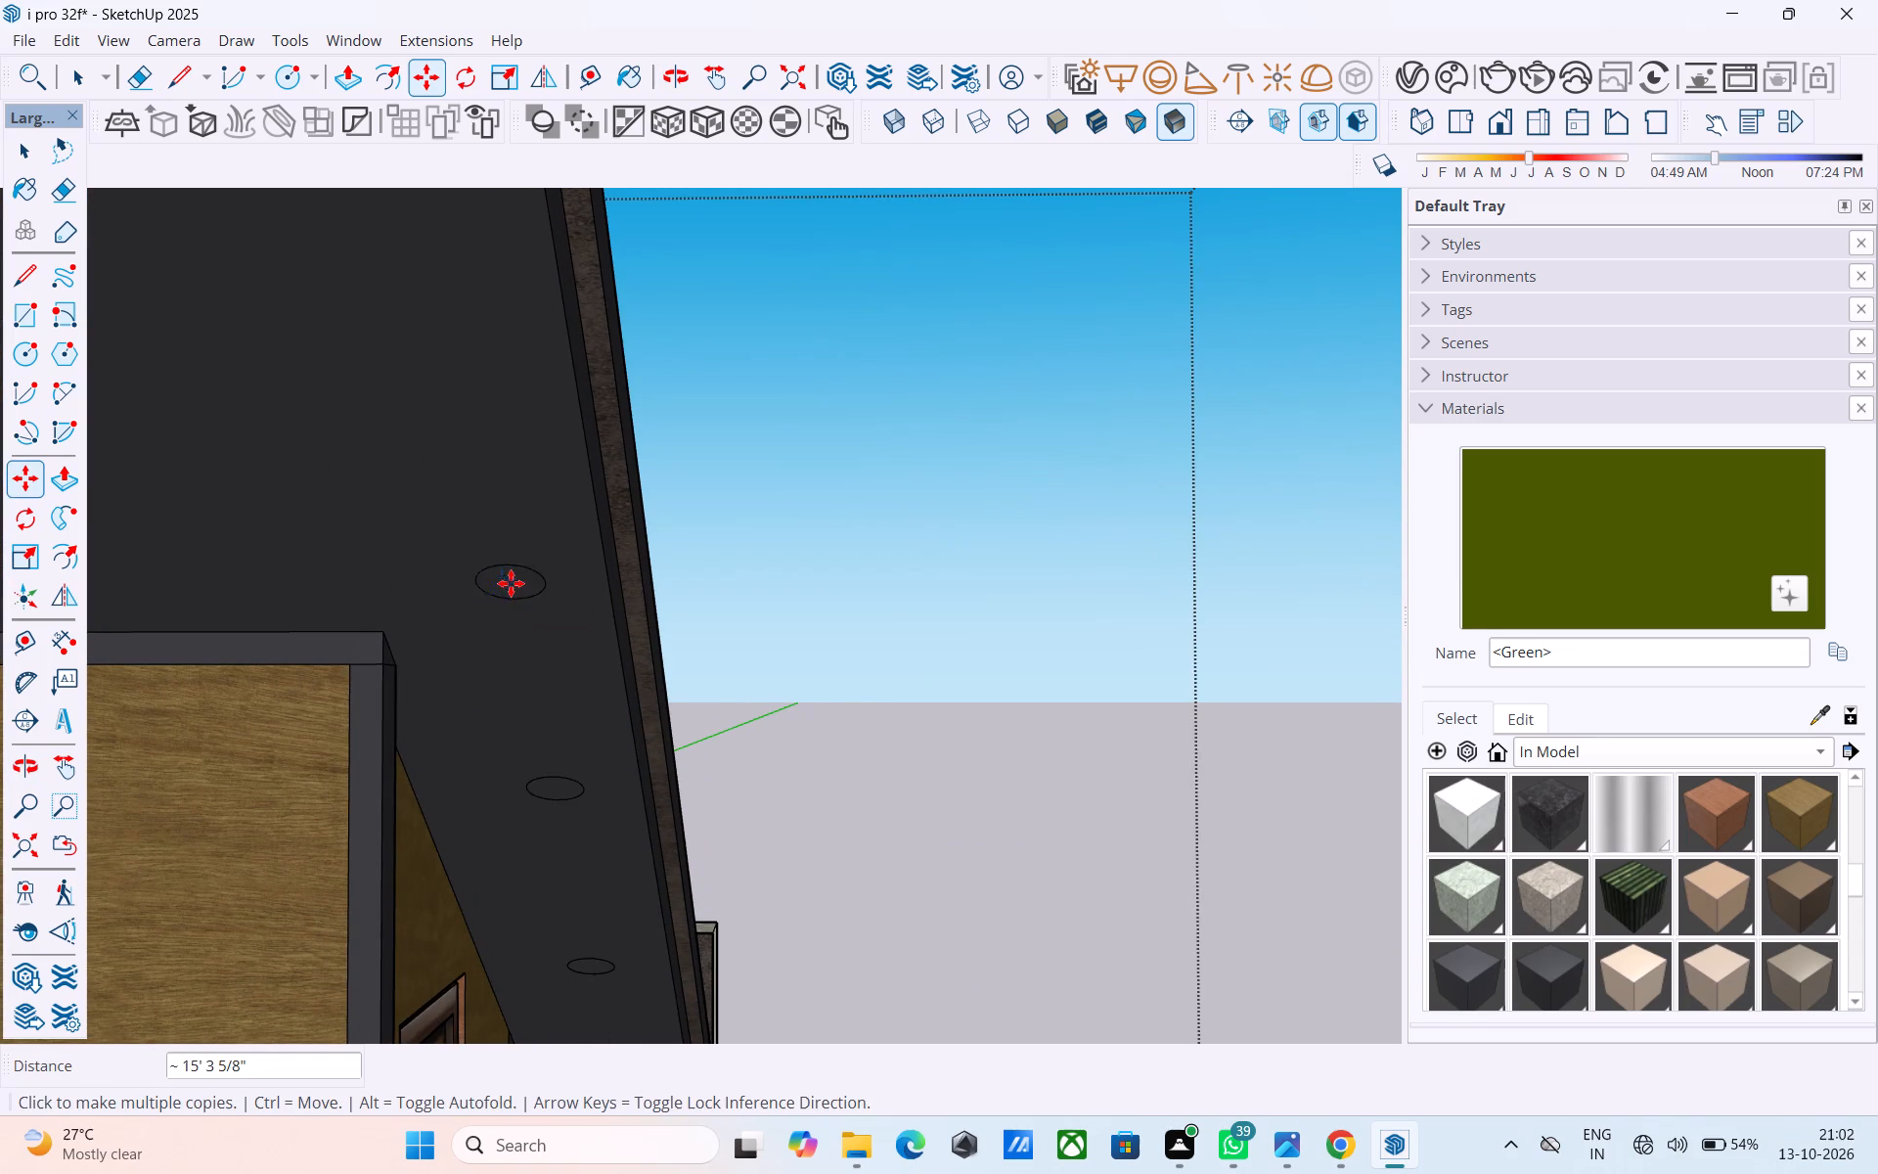
scroll(519, 582, "down", 4)
middle_click_drag(527, 620, 179, 636)
scroll(396, 609, "down", 10)
key("space")
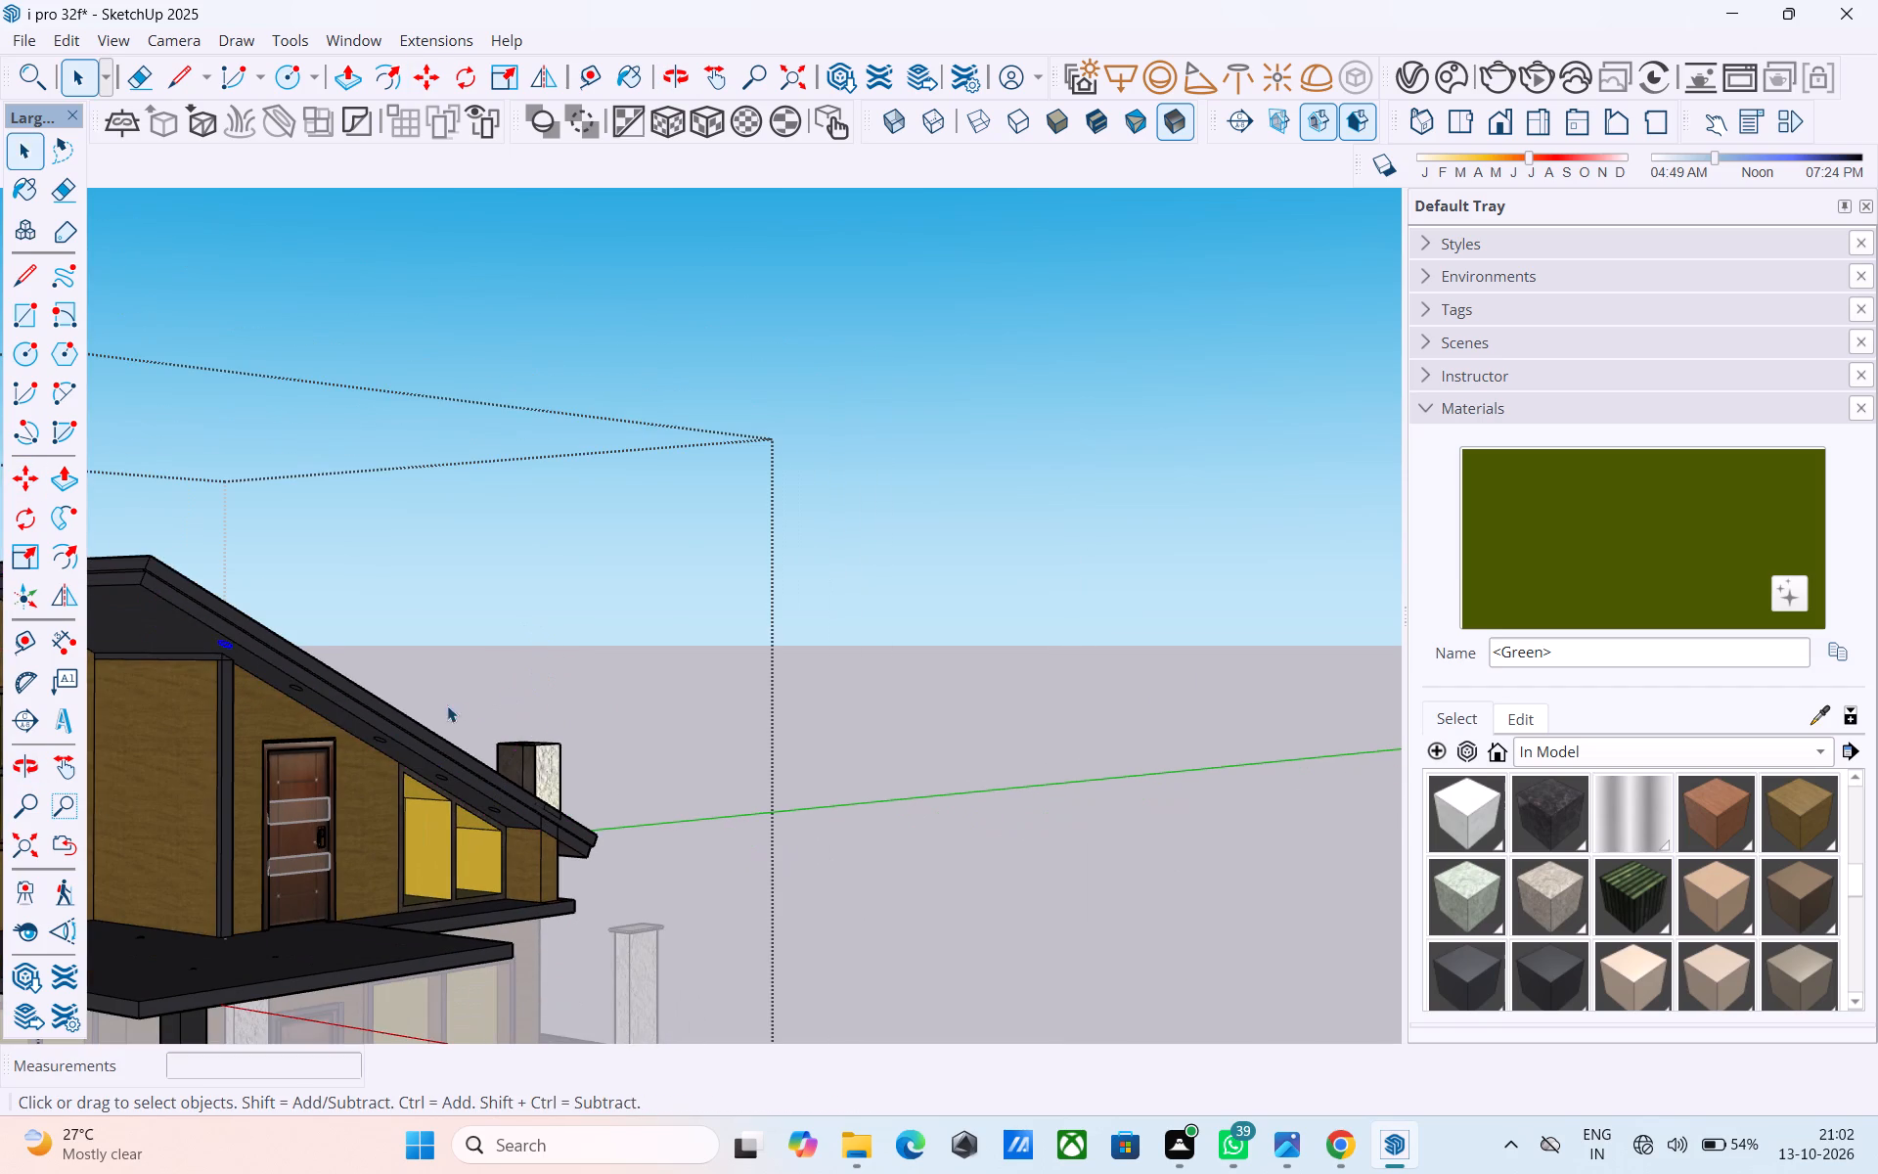
Push the uppermost circle 2" into the roof overhang's underside to form a light recess.
middle_click_drag(332, 733, 466, 688)
scroll(400, 692, "up", 4)
middle_click_drag(380, 716, 637, 695)
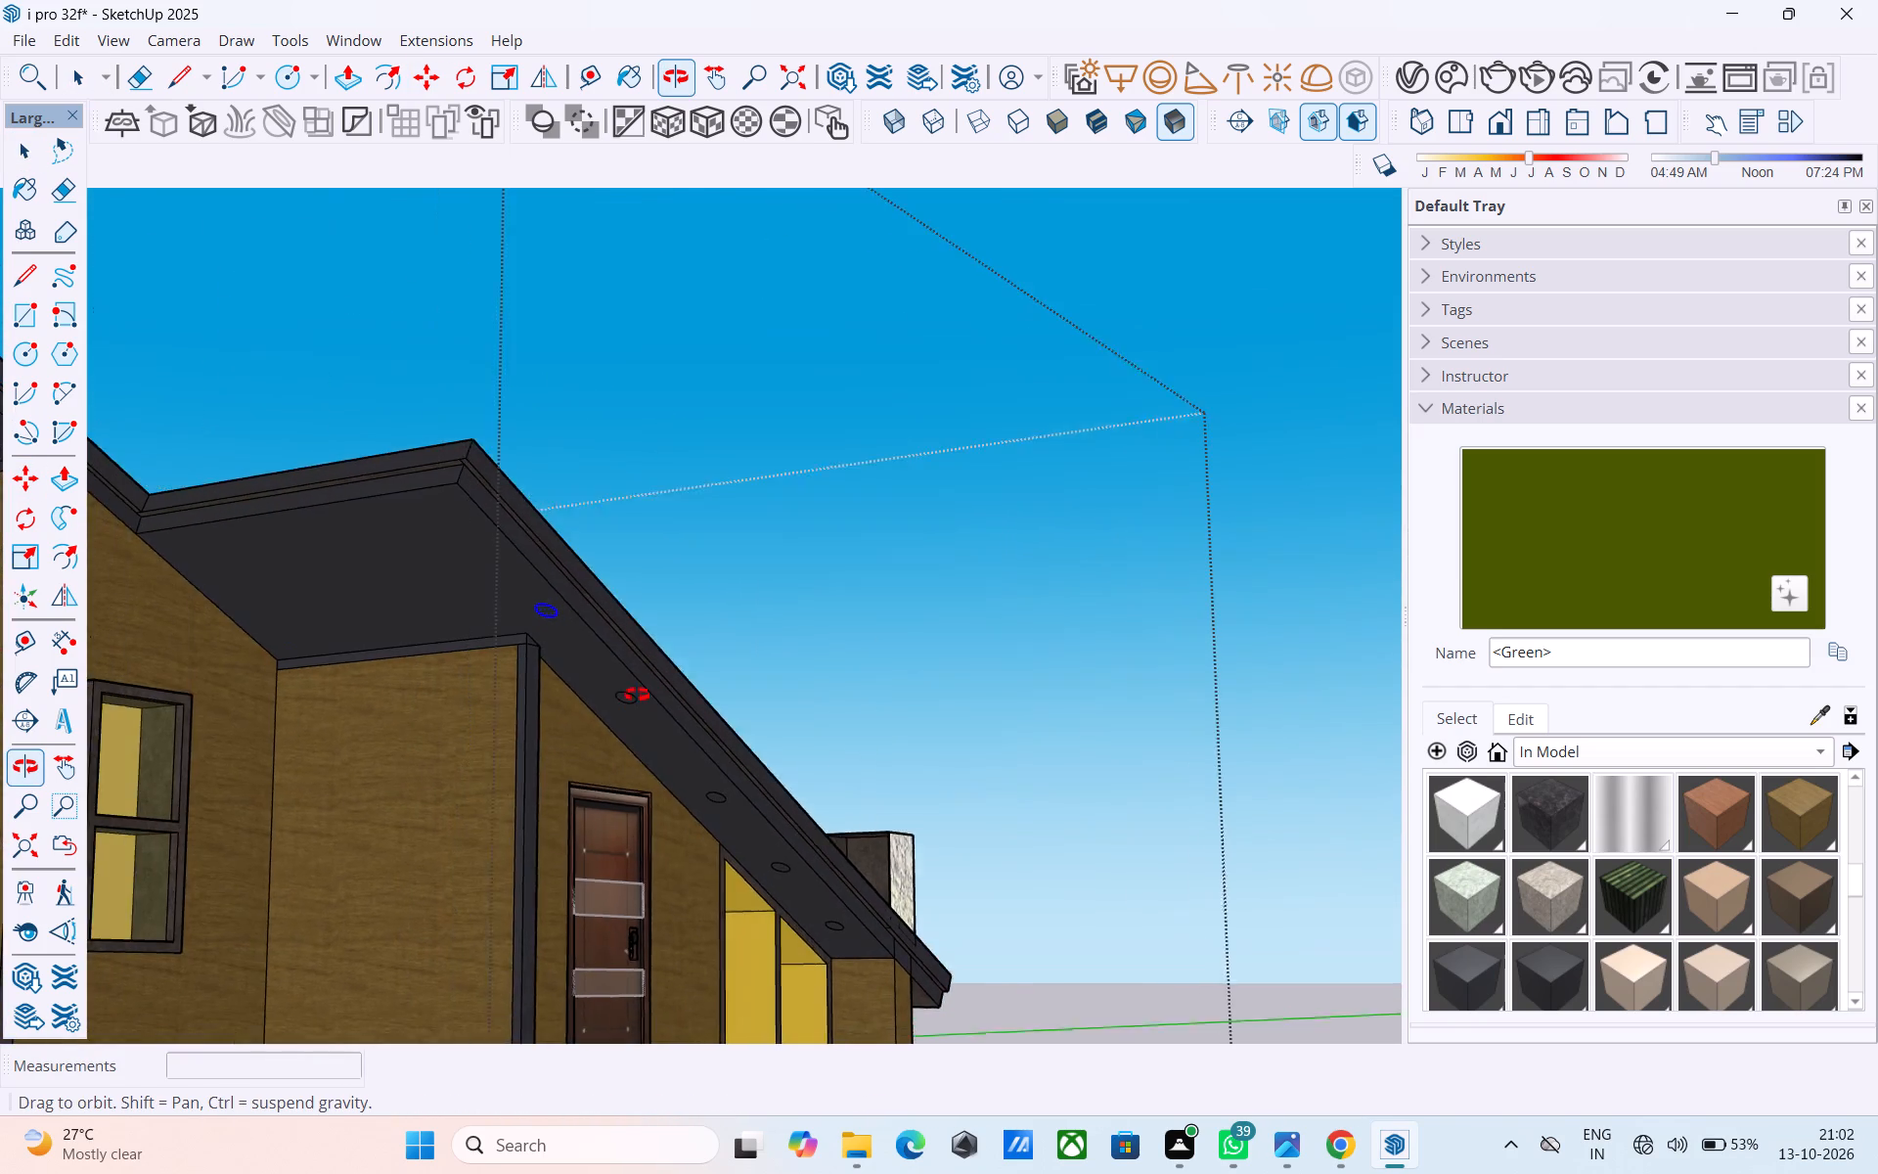
middle_click_drag(637, 695, 882, 630)
middle_click_drag(605, 637, 312, 745)
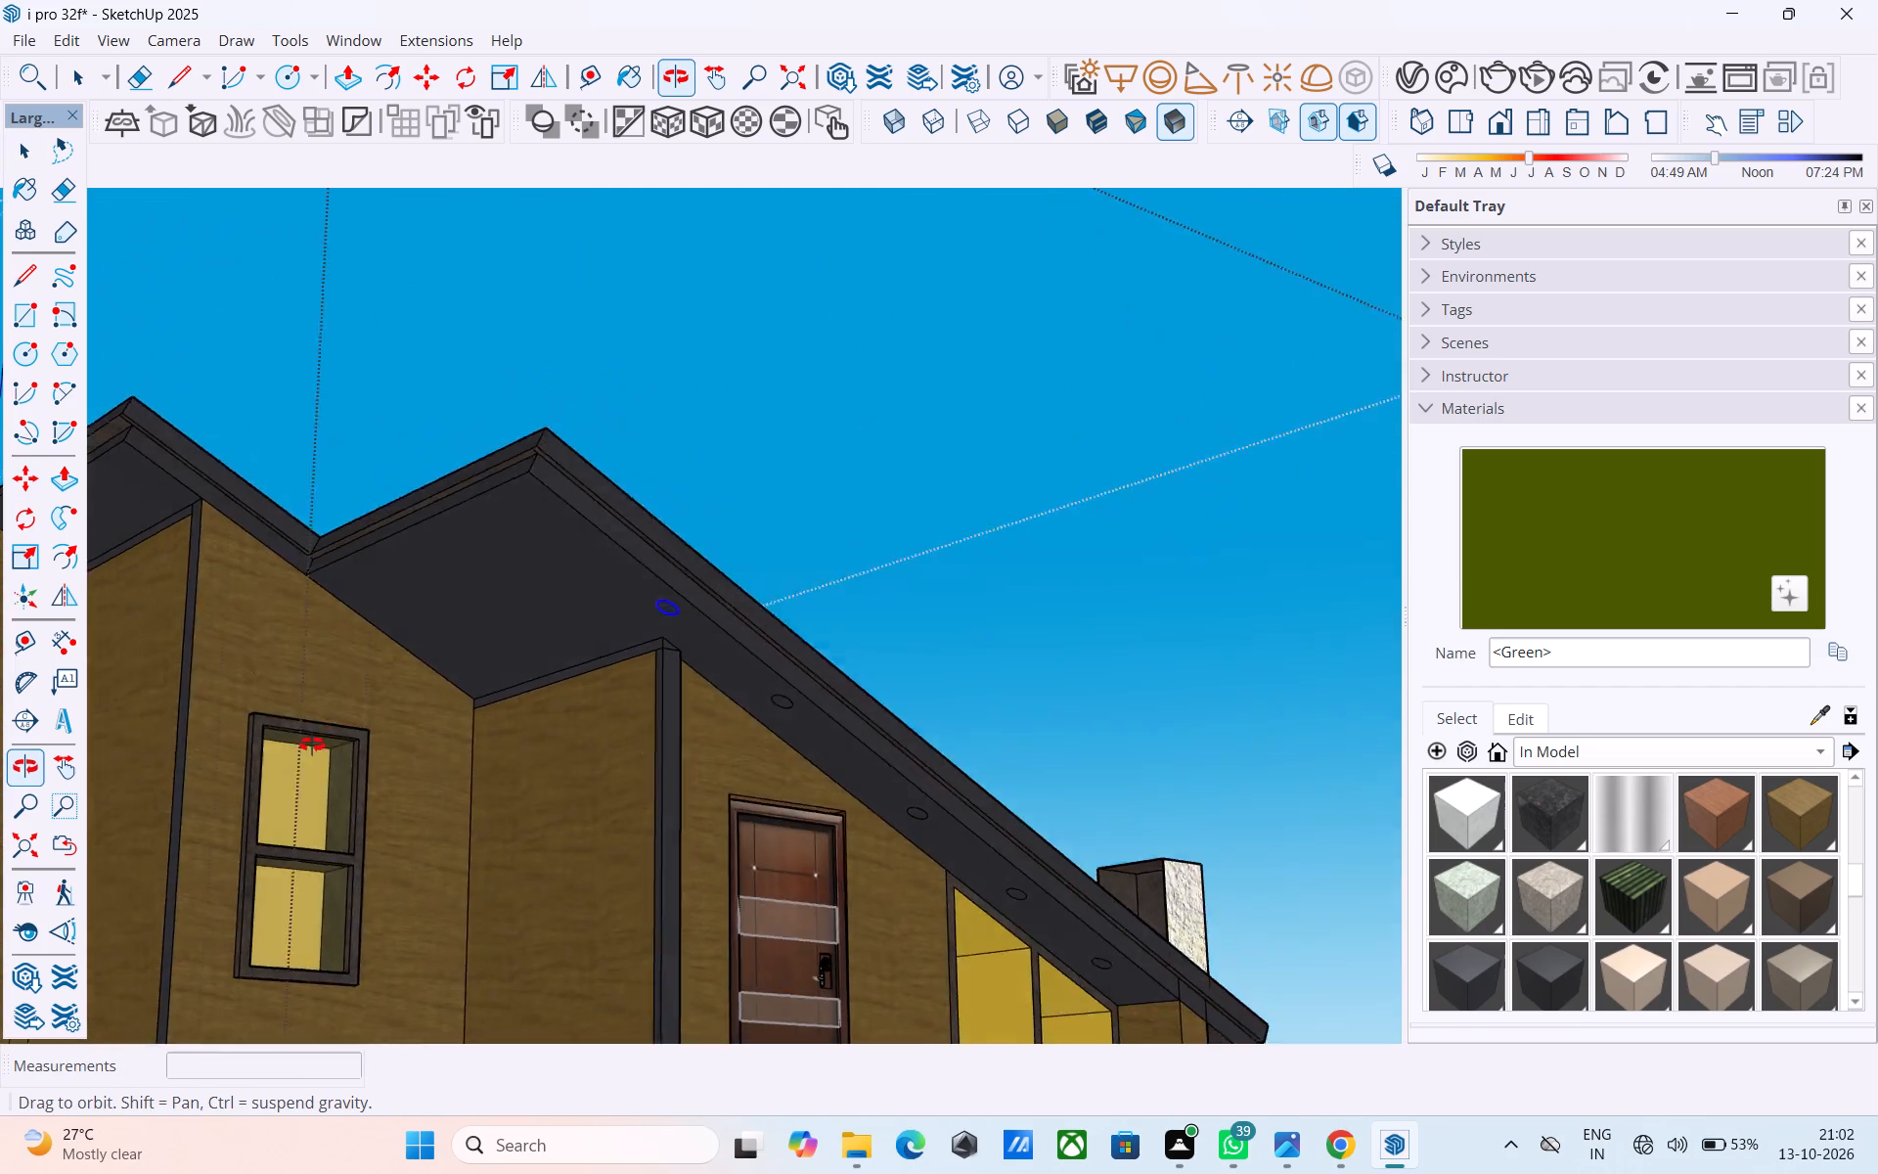
middle_click_drag(312, 745, 297, 768)
scroll(631, 657, "down", 11)
middle_click_drag(731, 668, 956, 684)
scroll(653, 641, "up", 9)
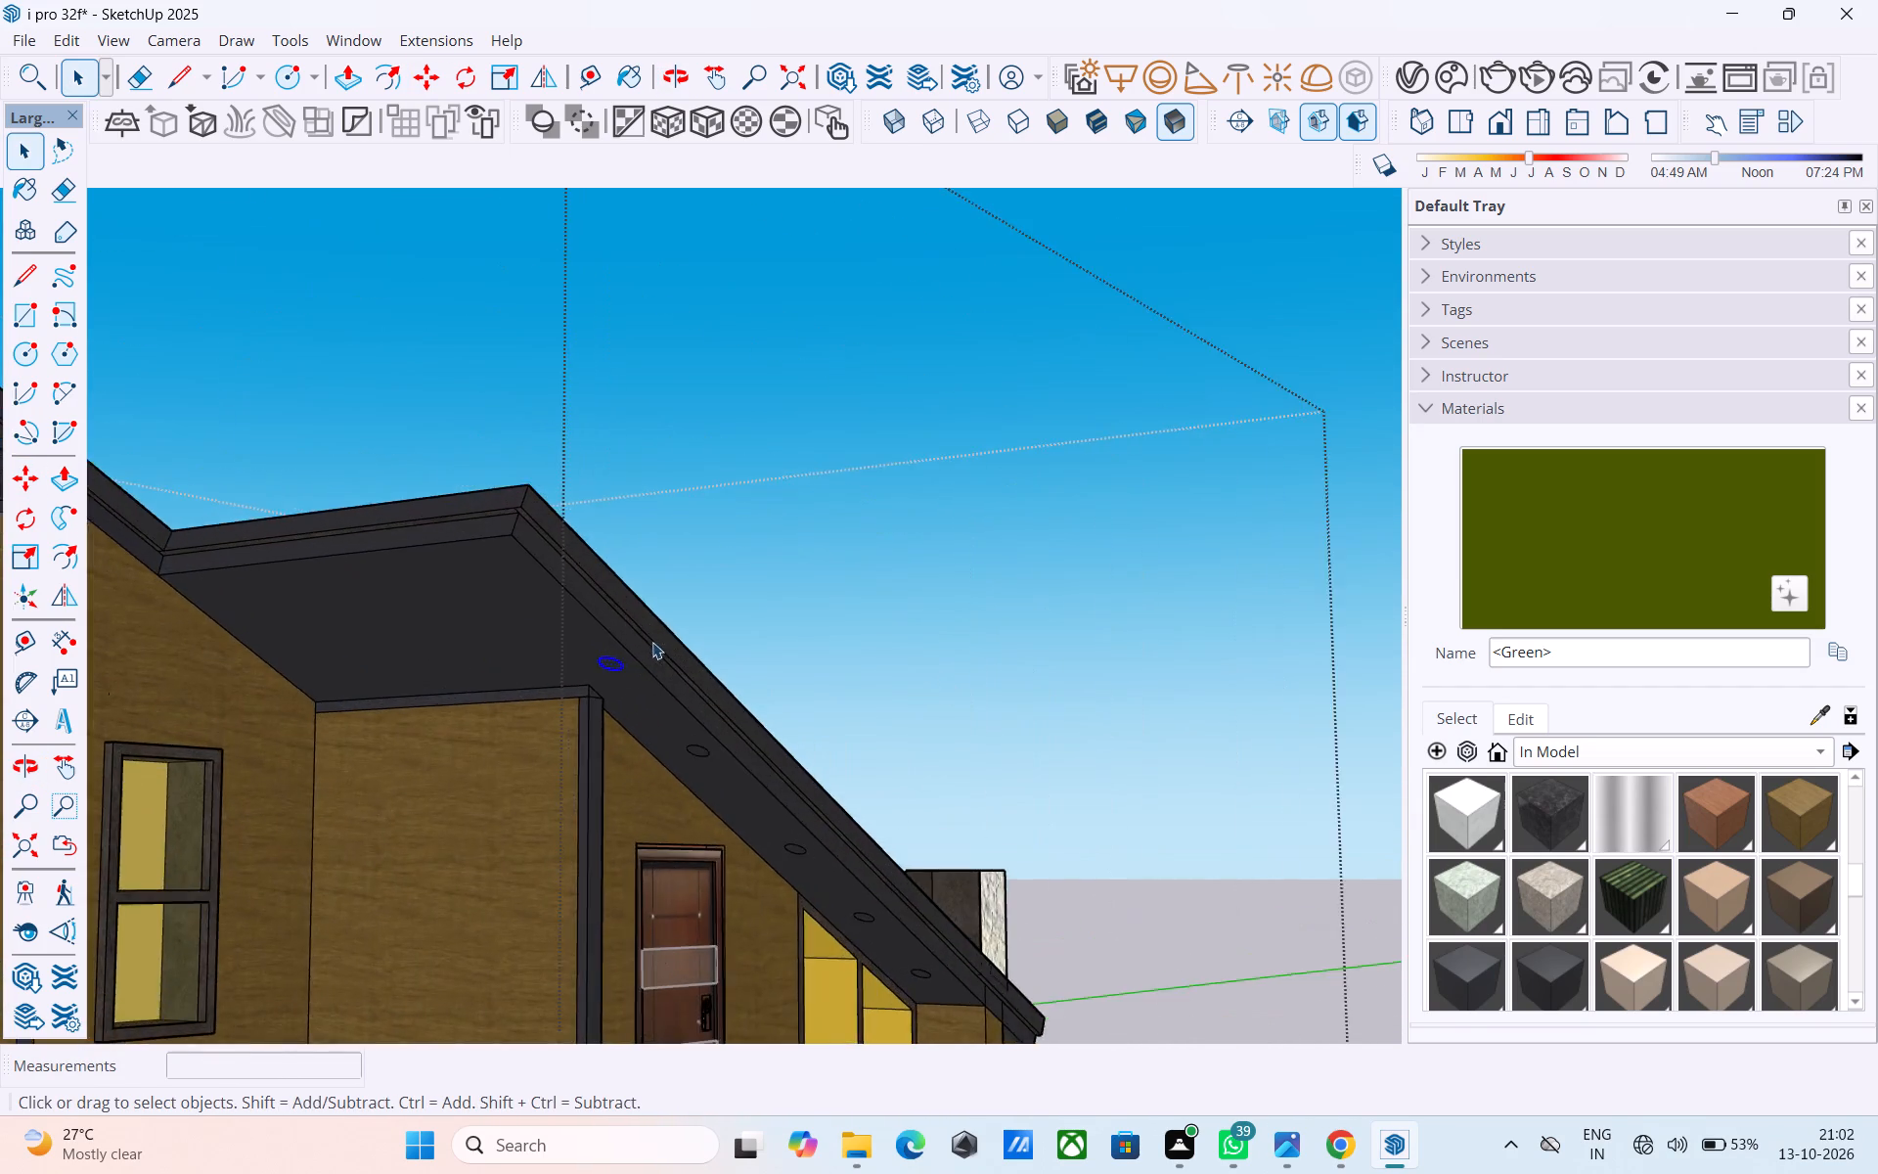
scroll(652, 642, "up", 14)
left_click(623, 567)
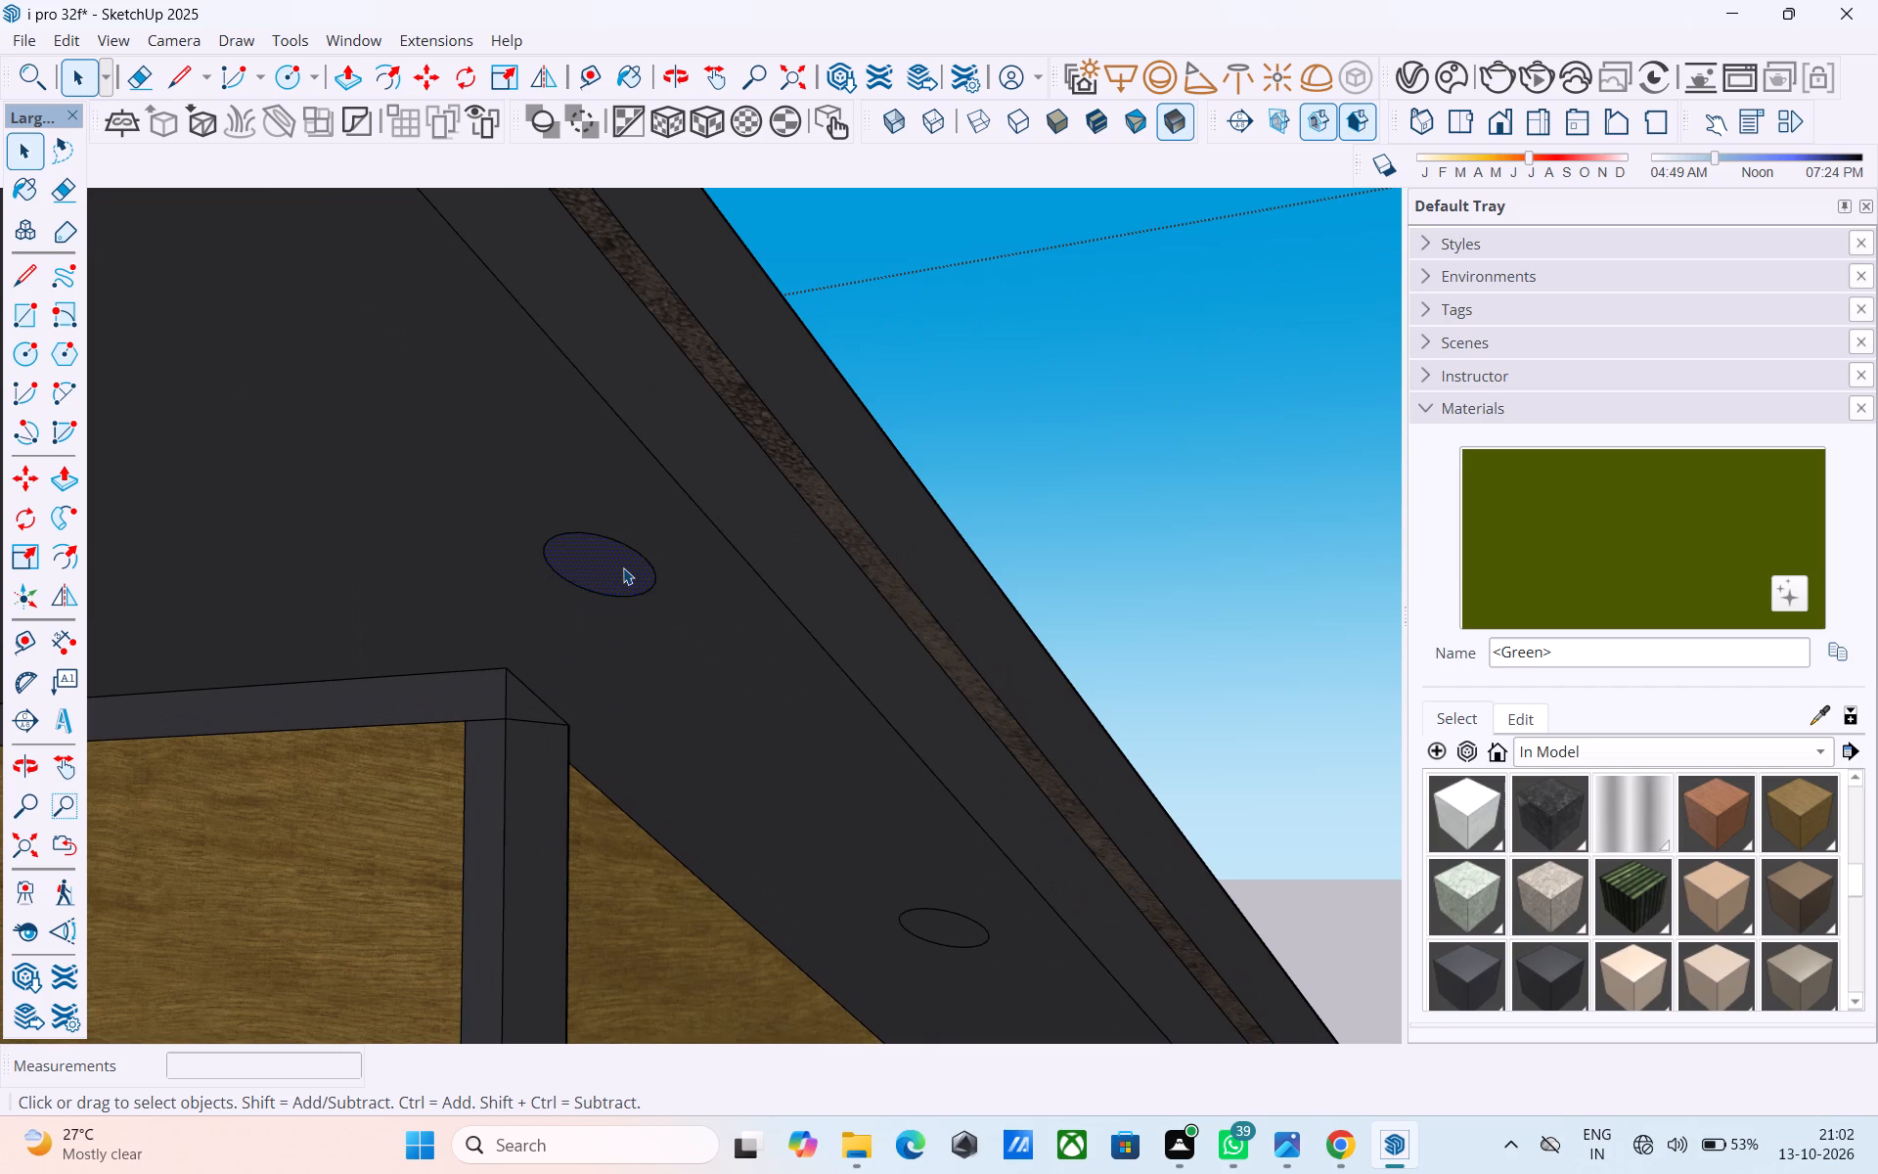
key("p")
left_click(623, 567)
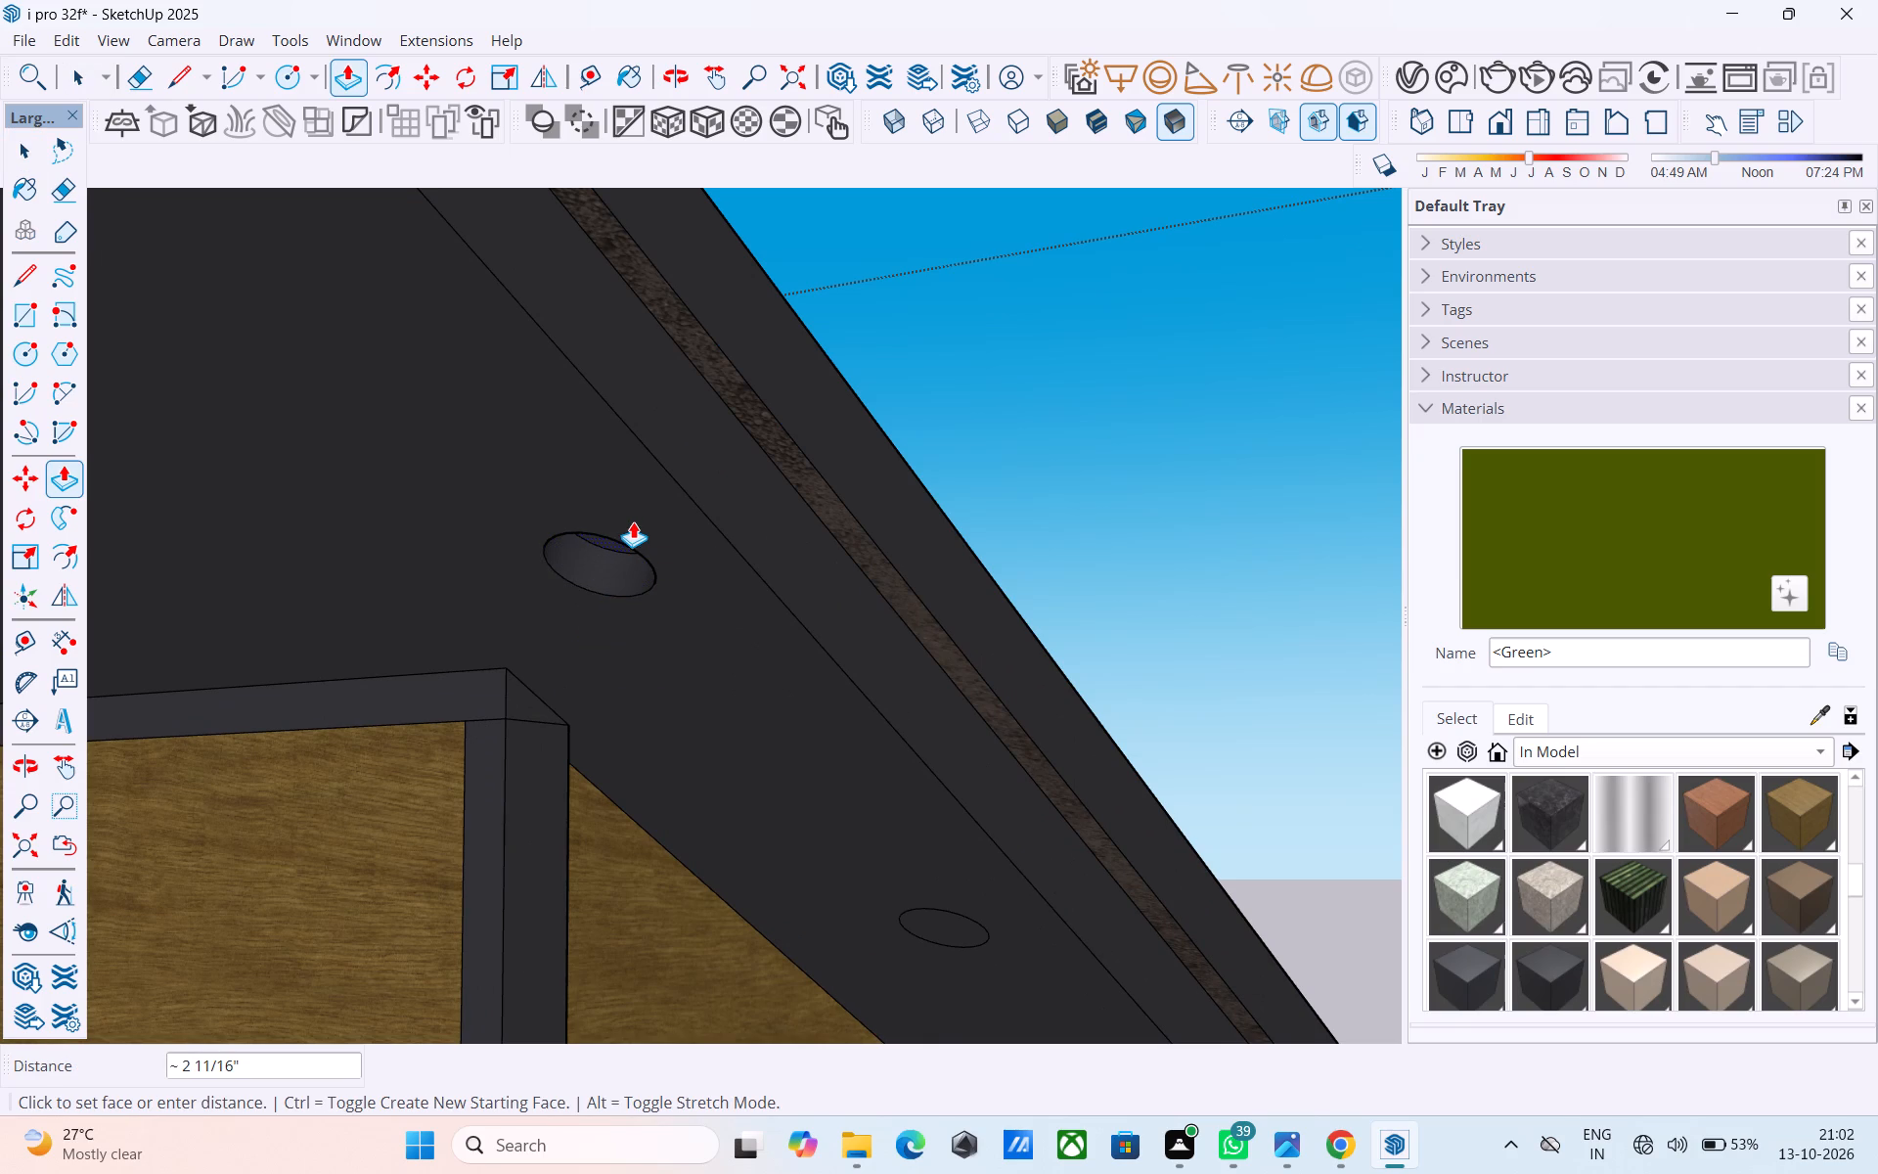
key("2")
key("shift+quotedbl")
key("Return")
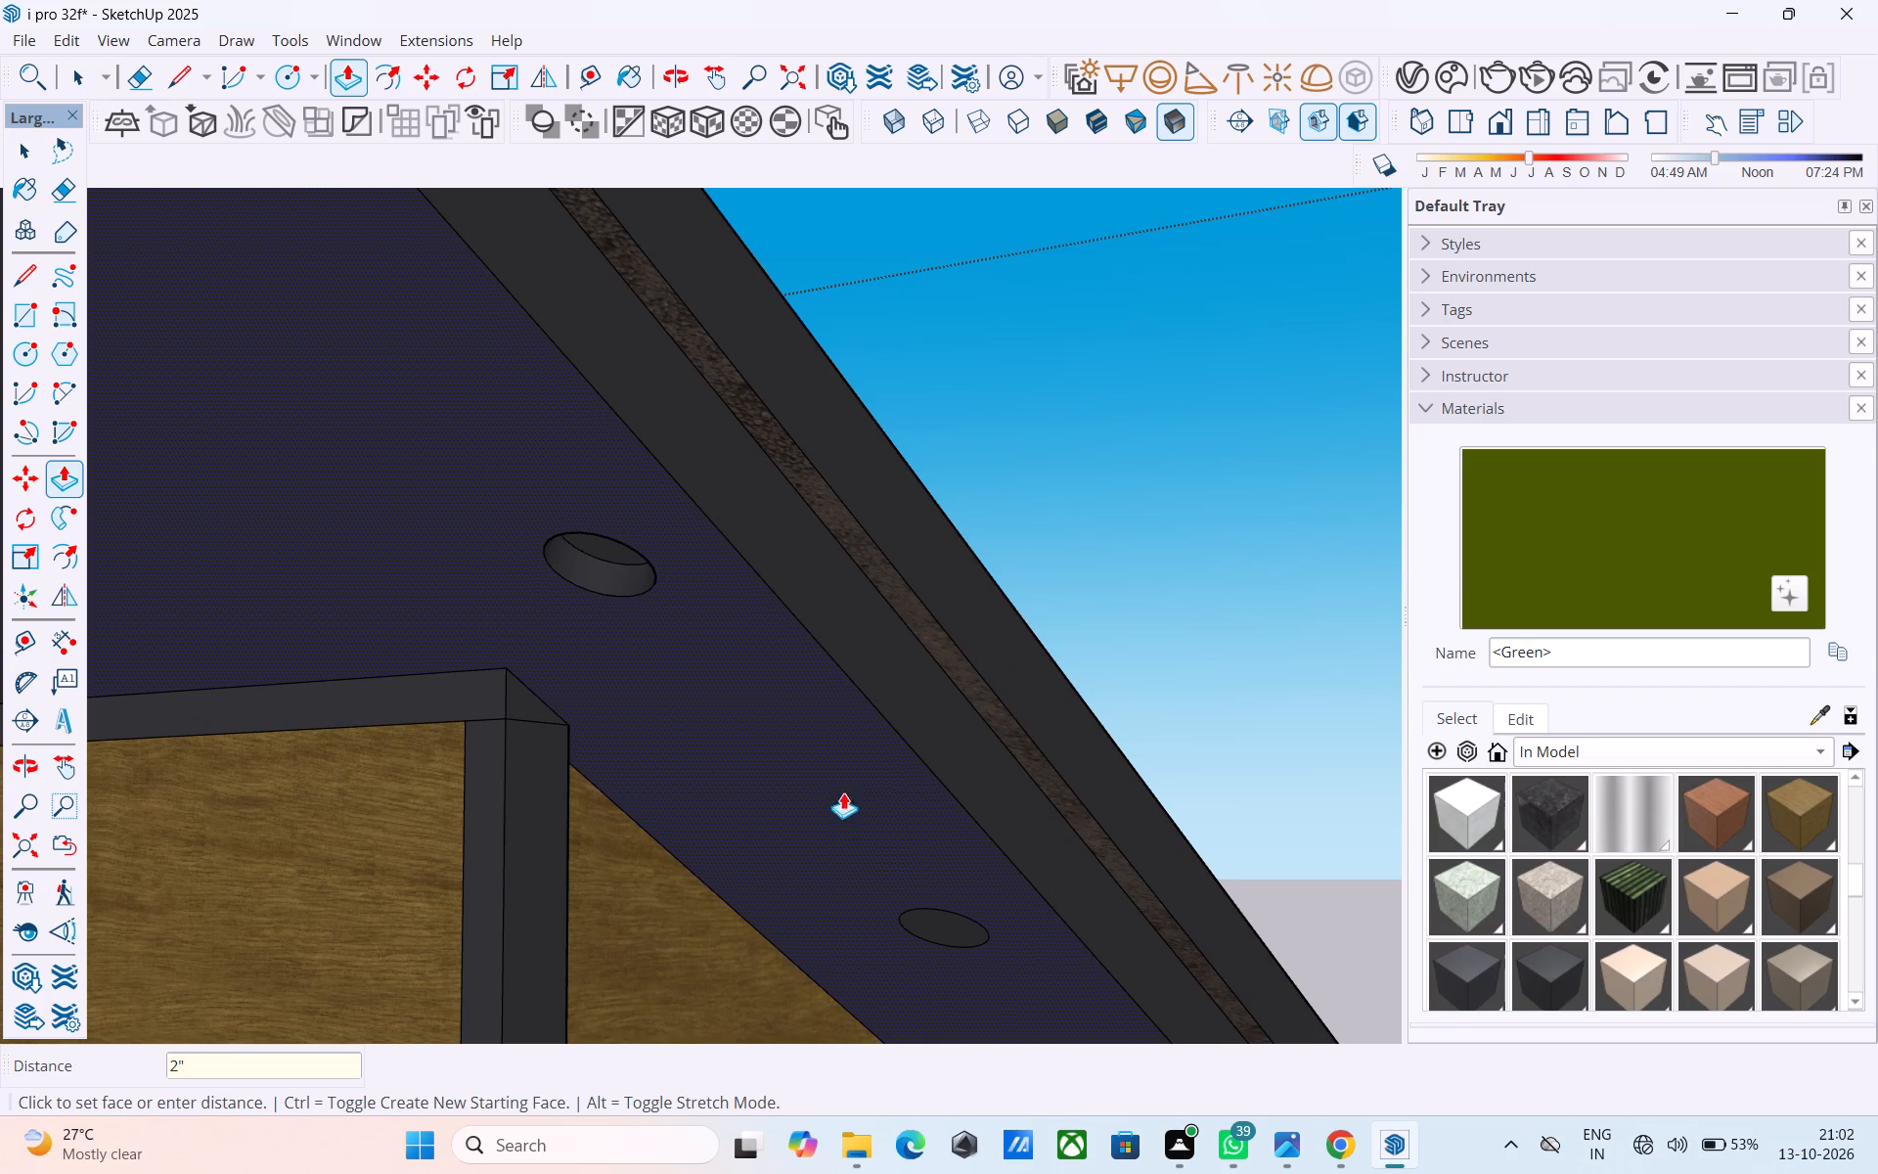
Recess the next two circles down the overhang by the same 2" depth.
scroll(942, 926, "up", 4)
double_click(942, 926)
scroll(852, 860, "down", 8)
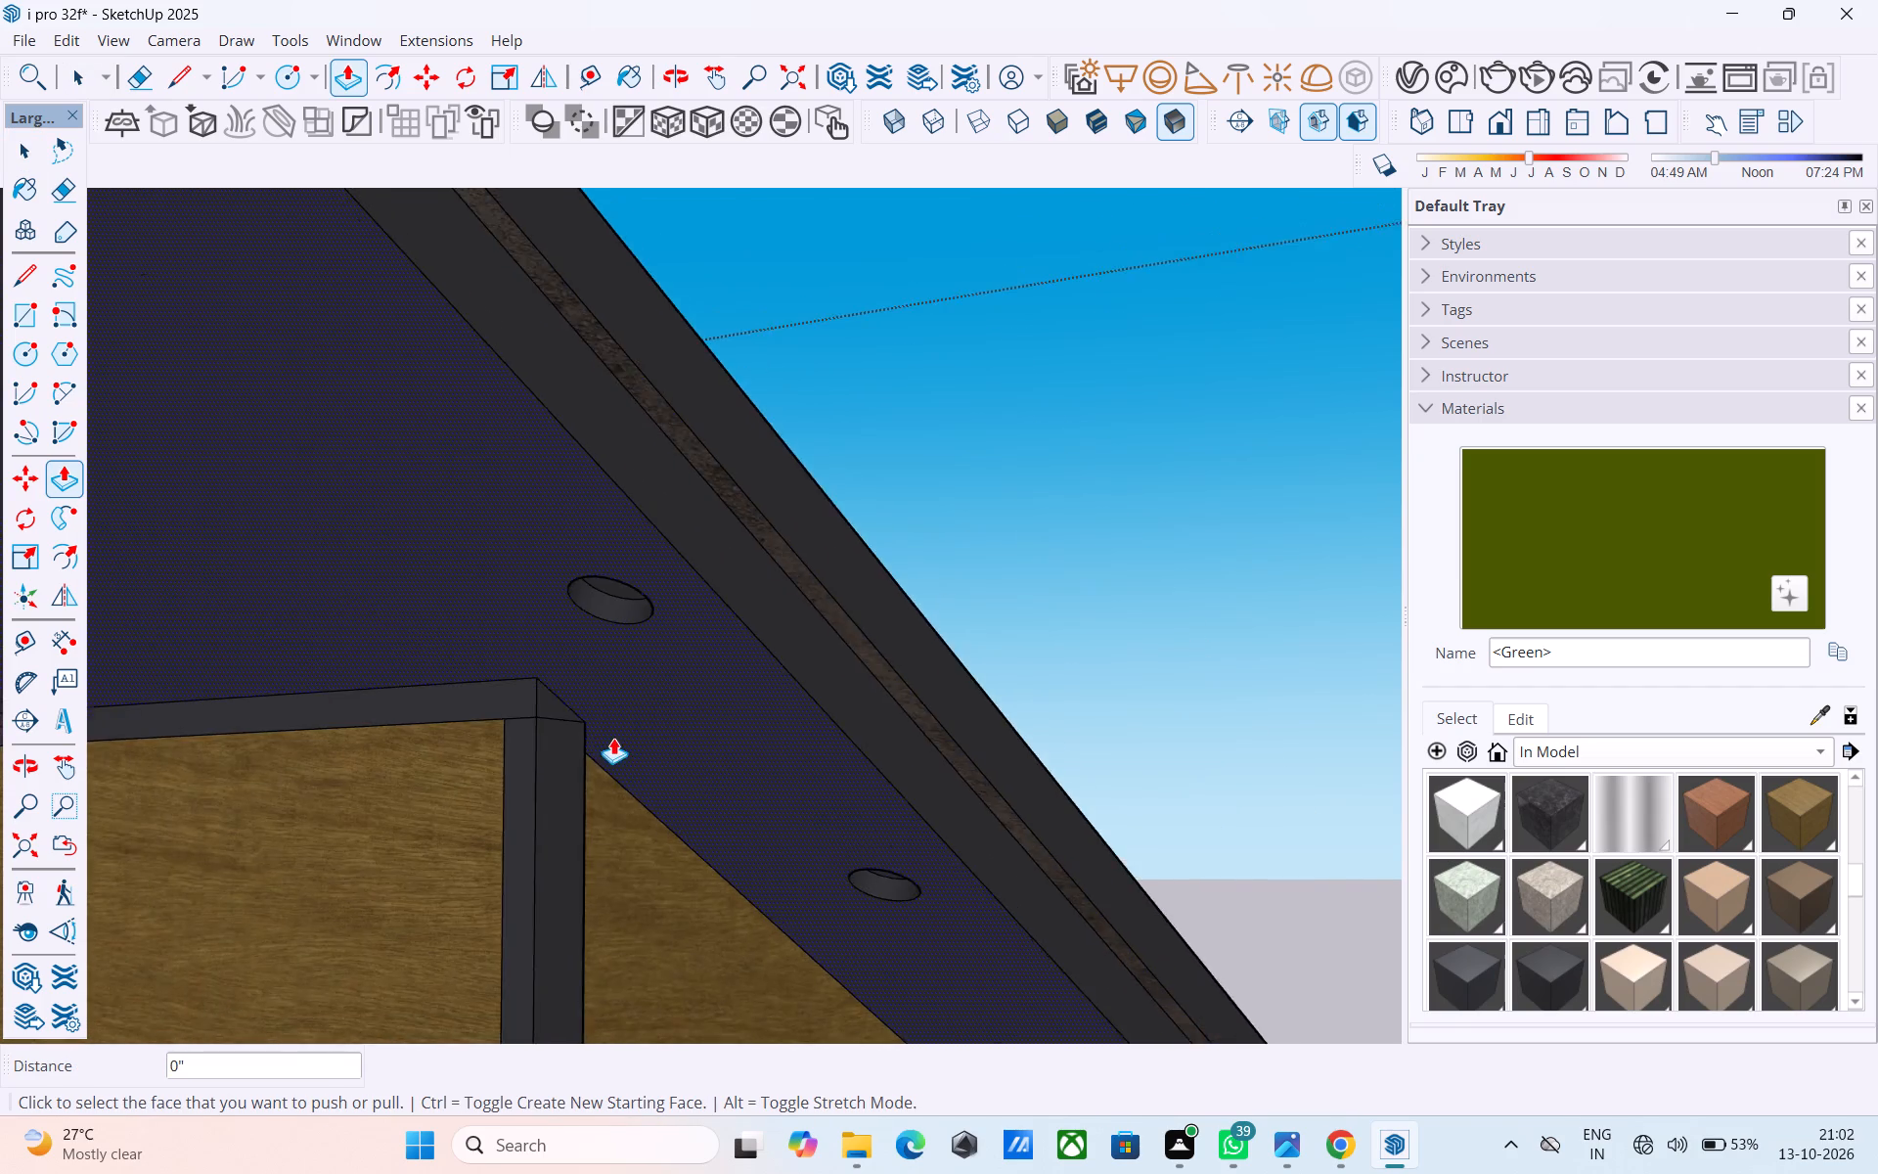
scroll(613, 738, "down", 9)
middle_click_drag(782, 831, 549, 562)
scroll(555, 630, "up", 6)
scroll(599, 644, "down", 1)
scroll(599, 644, "up", 4)
scroll(690, 732, "up", 6)
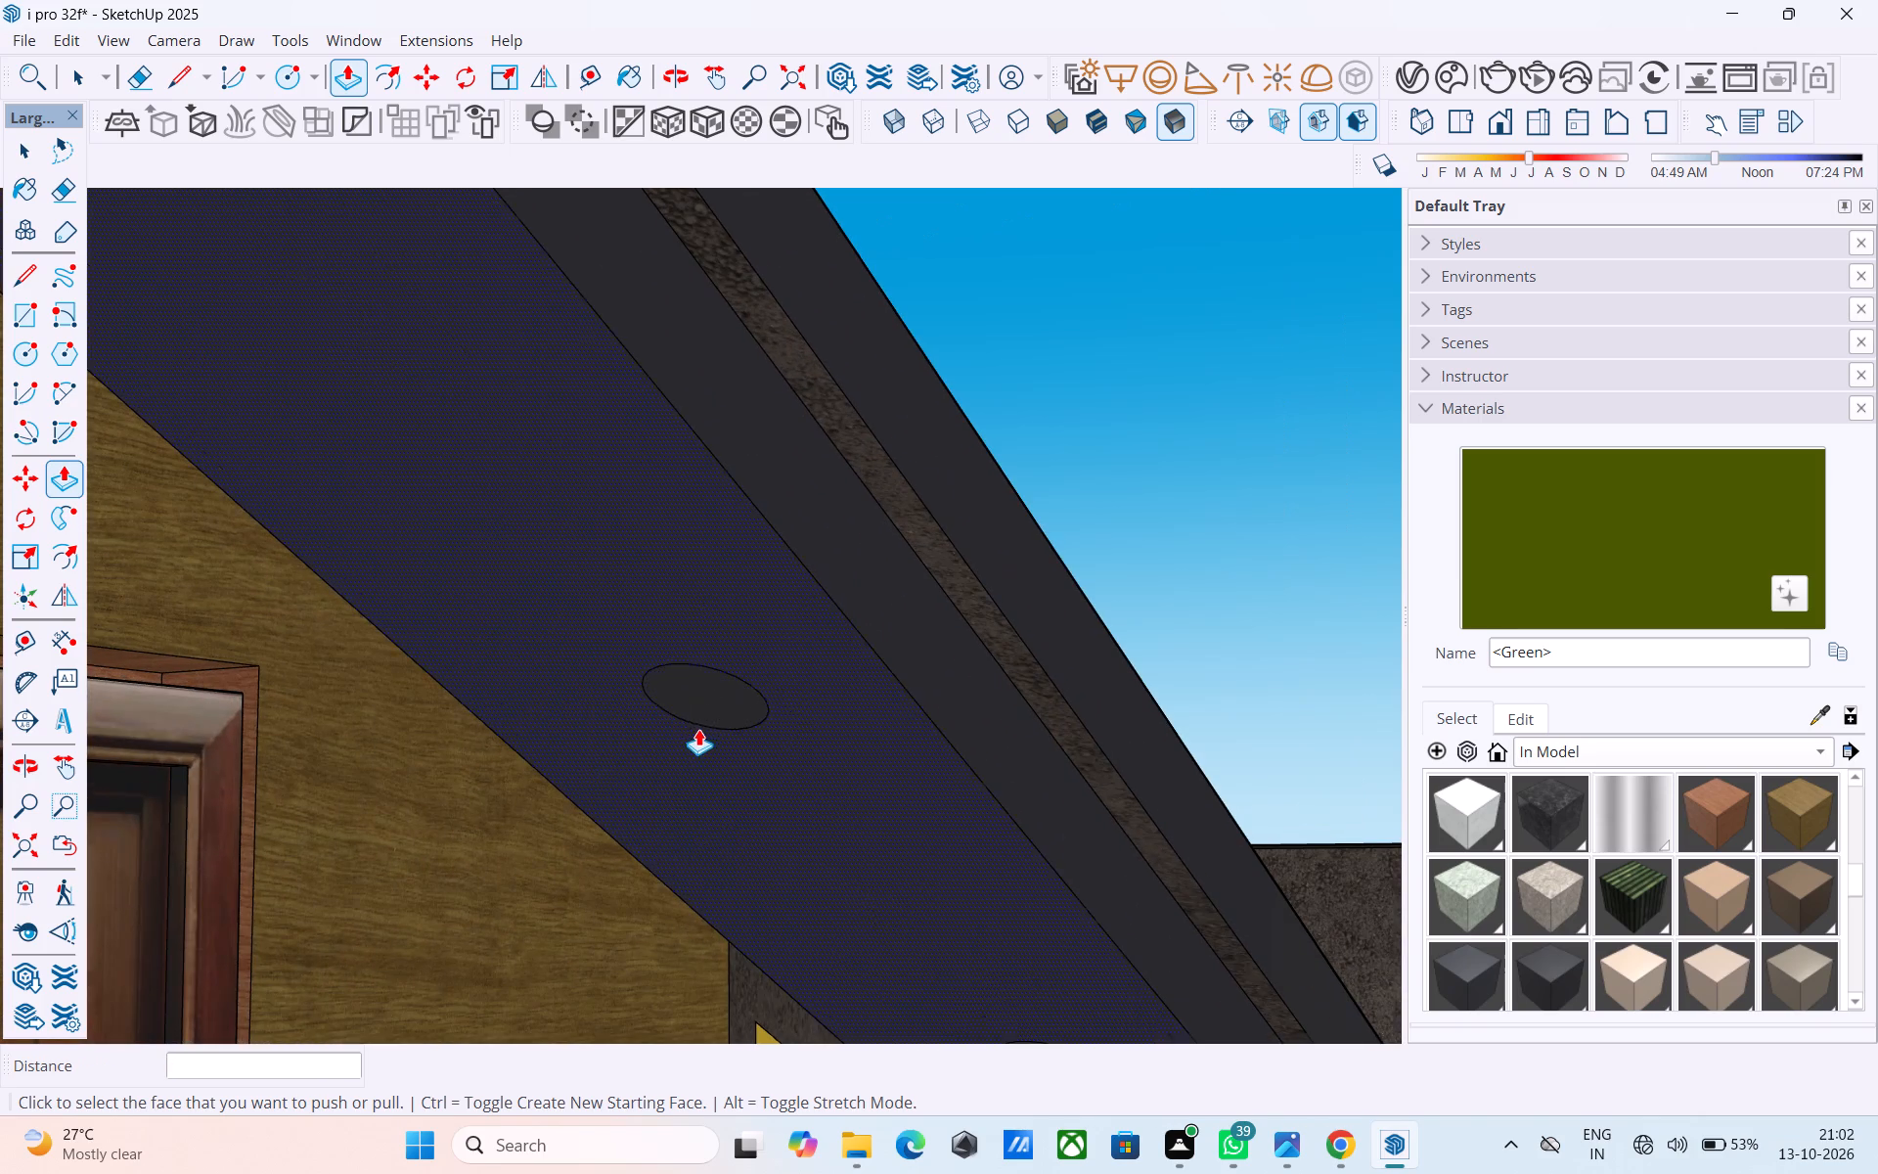
double_click(709, 694)
Recess the two lowest circles above the slanted windows by the same 2" depth.
scroll(755, 735, "down", 2)
middle_click_drag(804, 758, 495, 450, "shift")
middle_click_drag(578, 629, 454, 409, "shift")
scroll(573, 610, "up", 2, "shift")
scroll(802, 648, "up", 3)
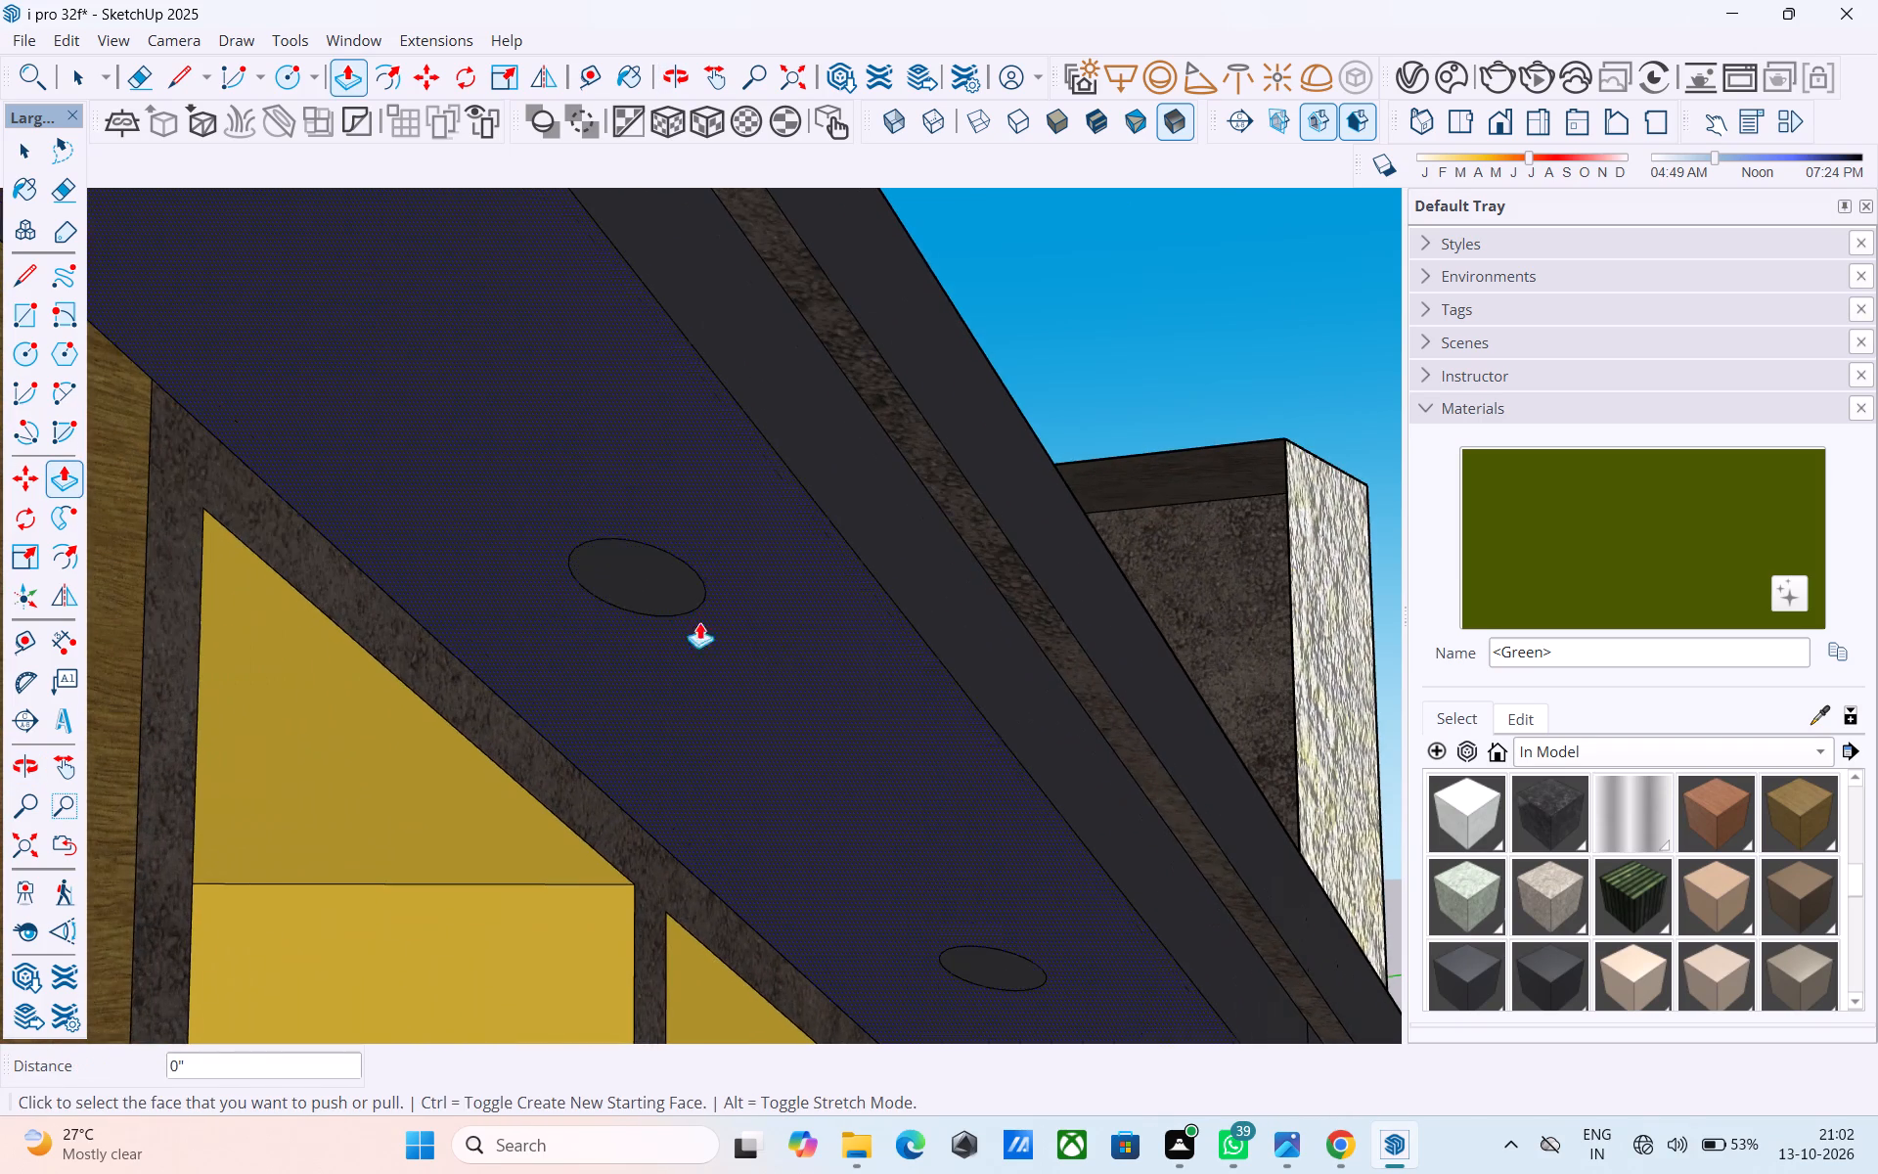
double_click(652, 579)
middle_click_drag(902, 660, 512, 347)
scroll(702, 756, "up", 4)
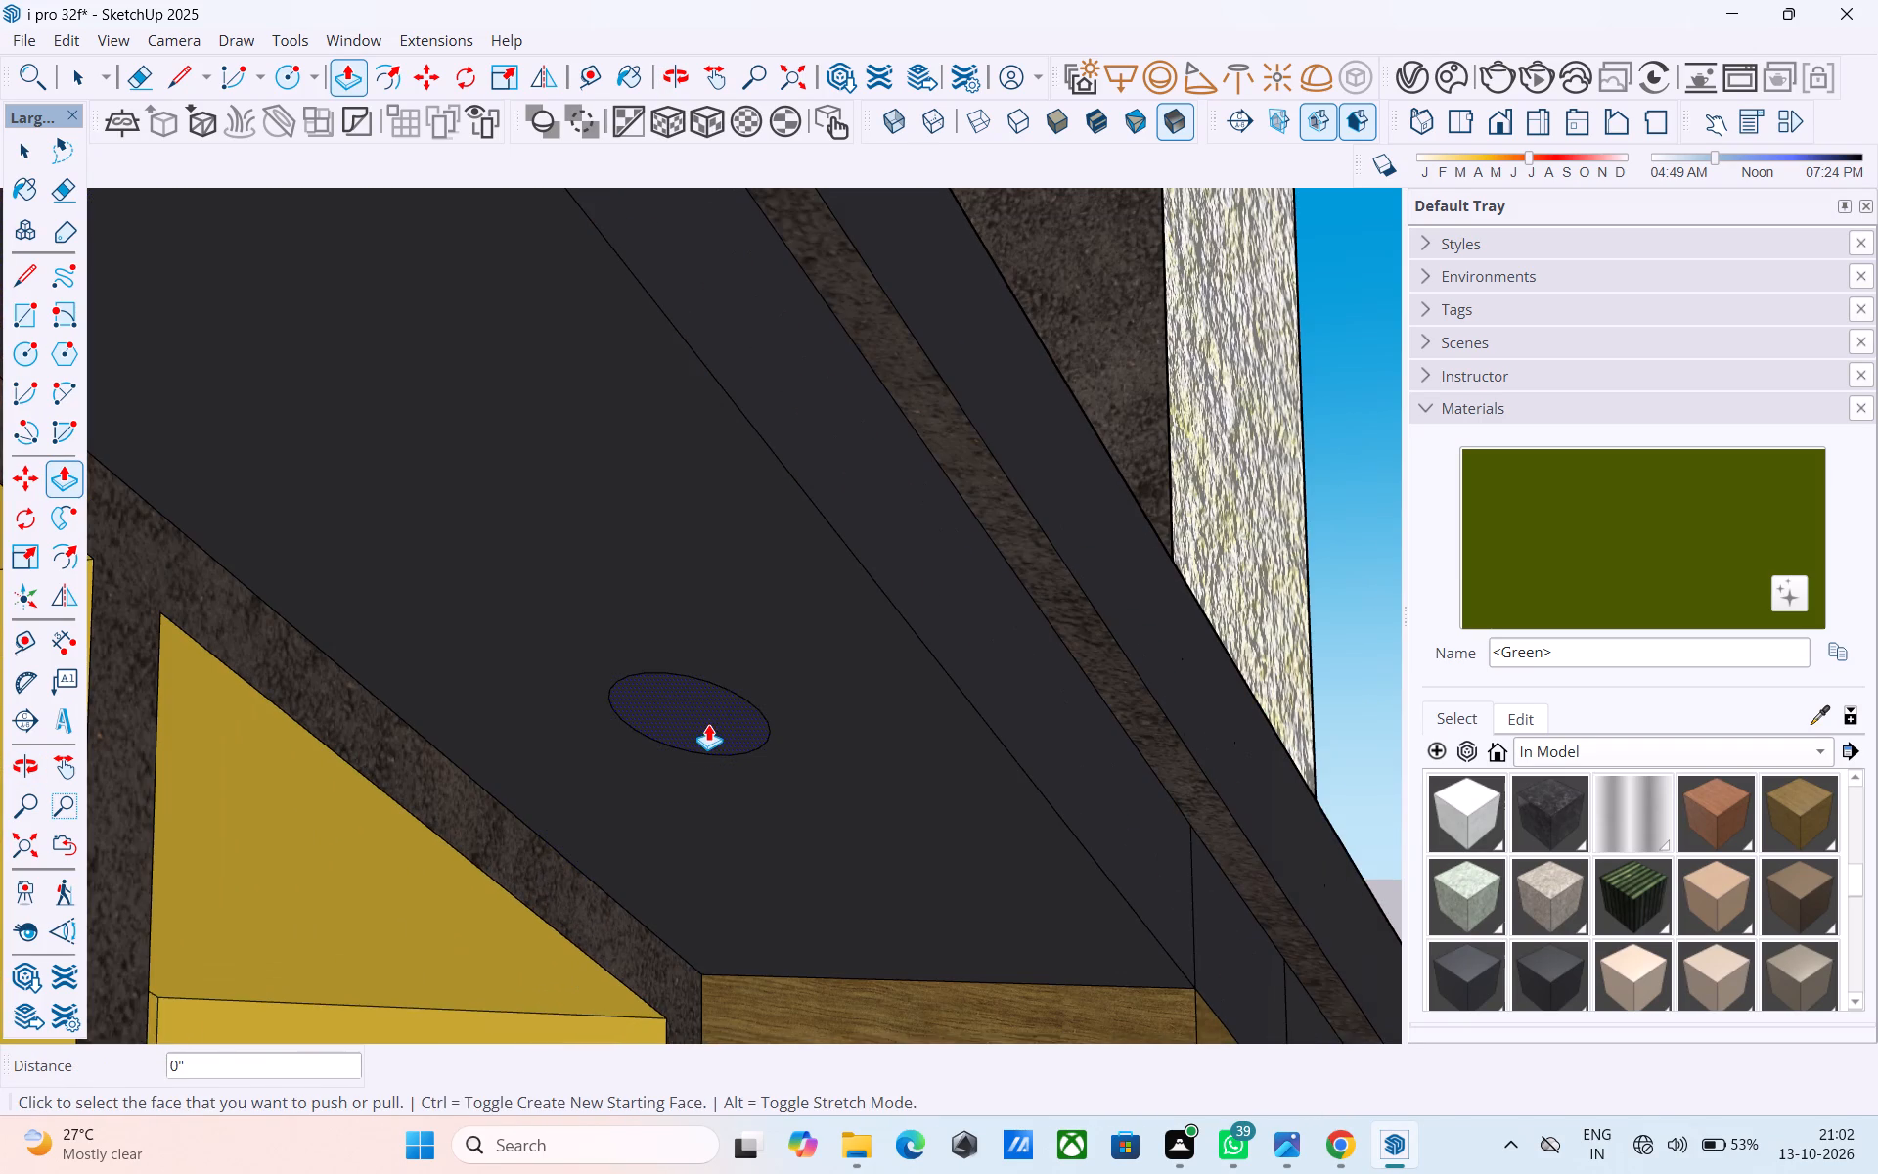
double_click(707, 714)
Place a V-Ray sphere light centred in the lowest recess under the sloping roof overhang, sized to the recess's rim.
scroll(707, 707, "down", 5)
middle_click_drag(714, 699, 890, 626)
left_click(1180, 99)
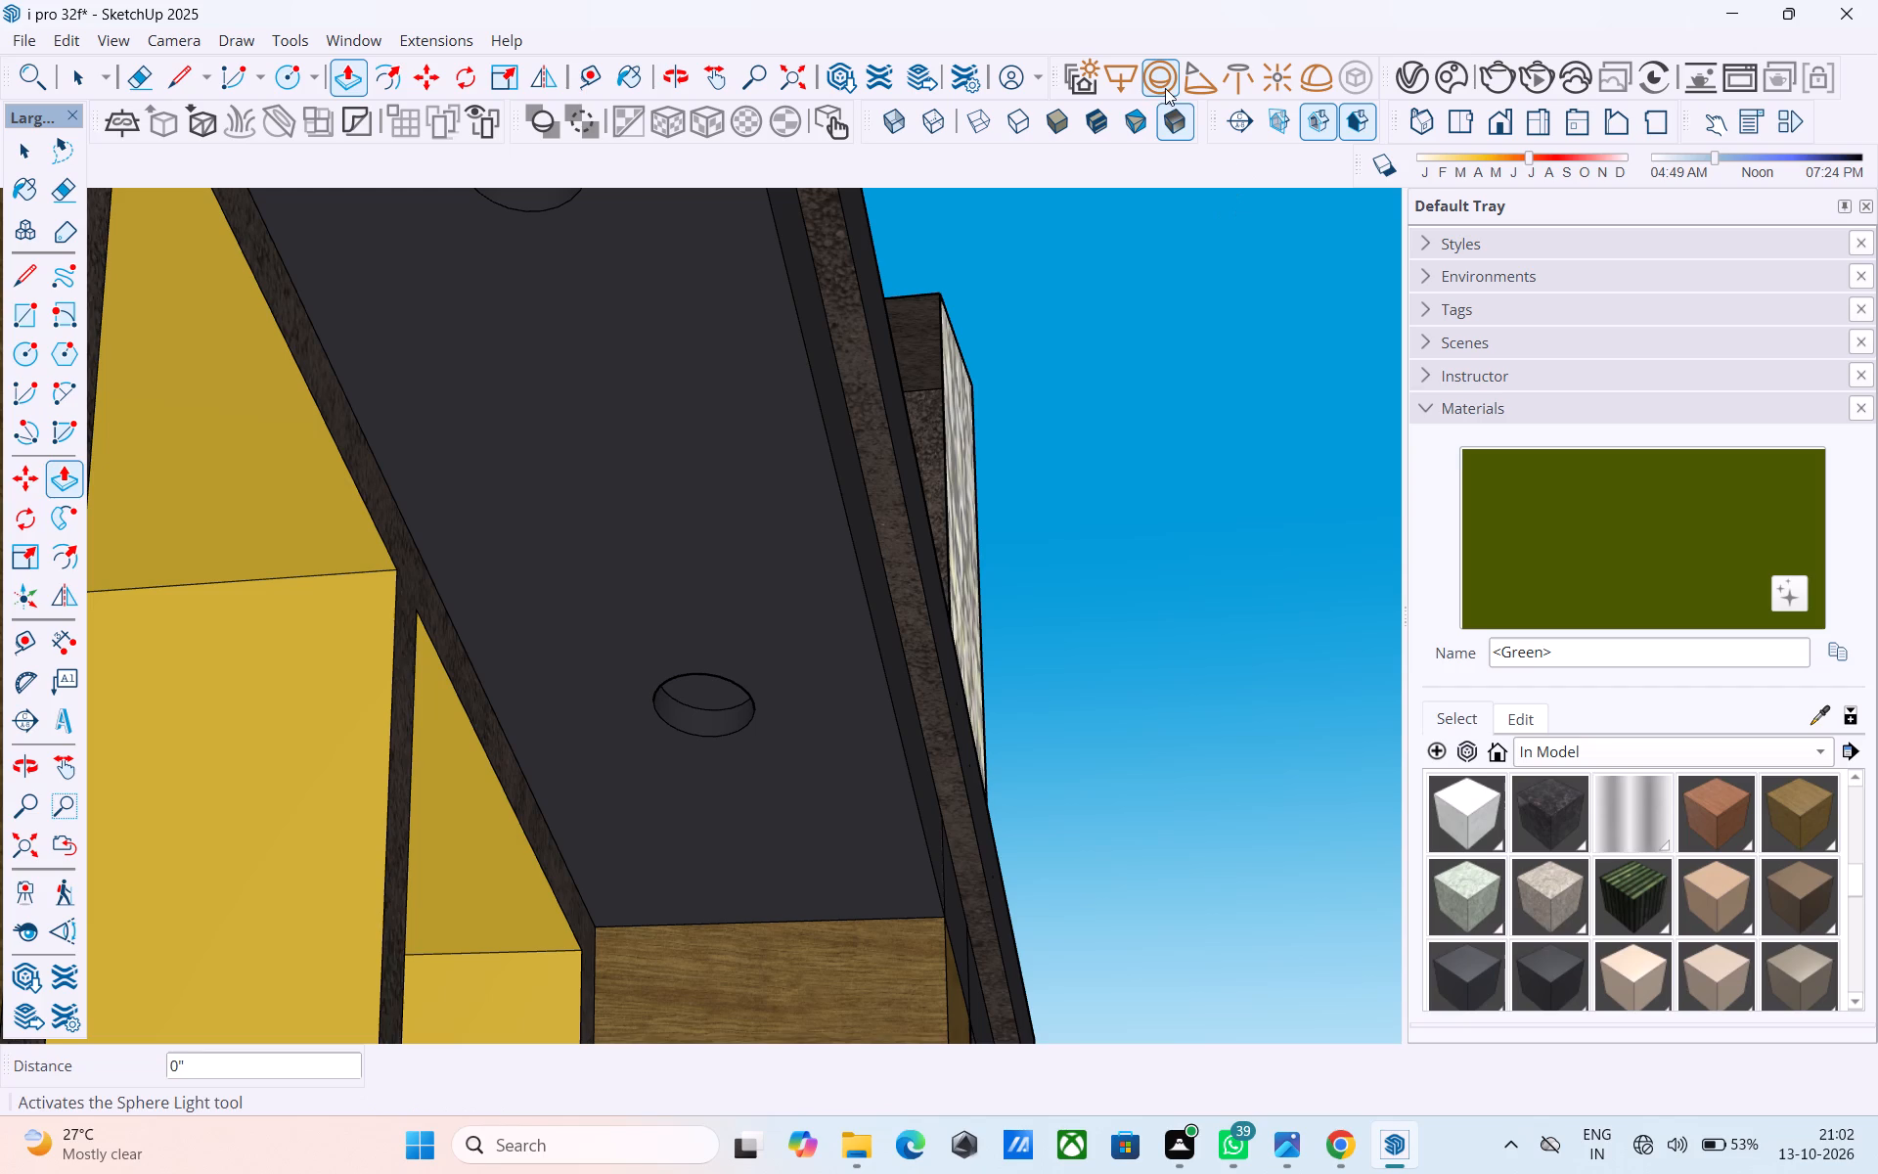
left_click(1165, 88)
middle_click_drag(733, 722, 814, 620)
scroll(730, 669, "up", 1)
middle_click_drag(730, 669, 315, 961)
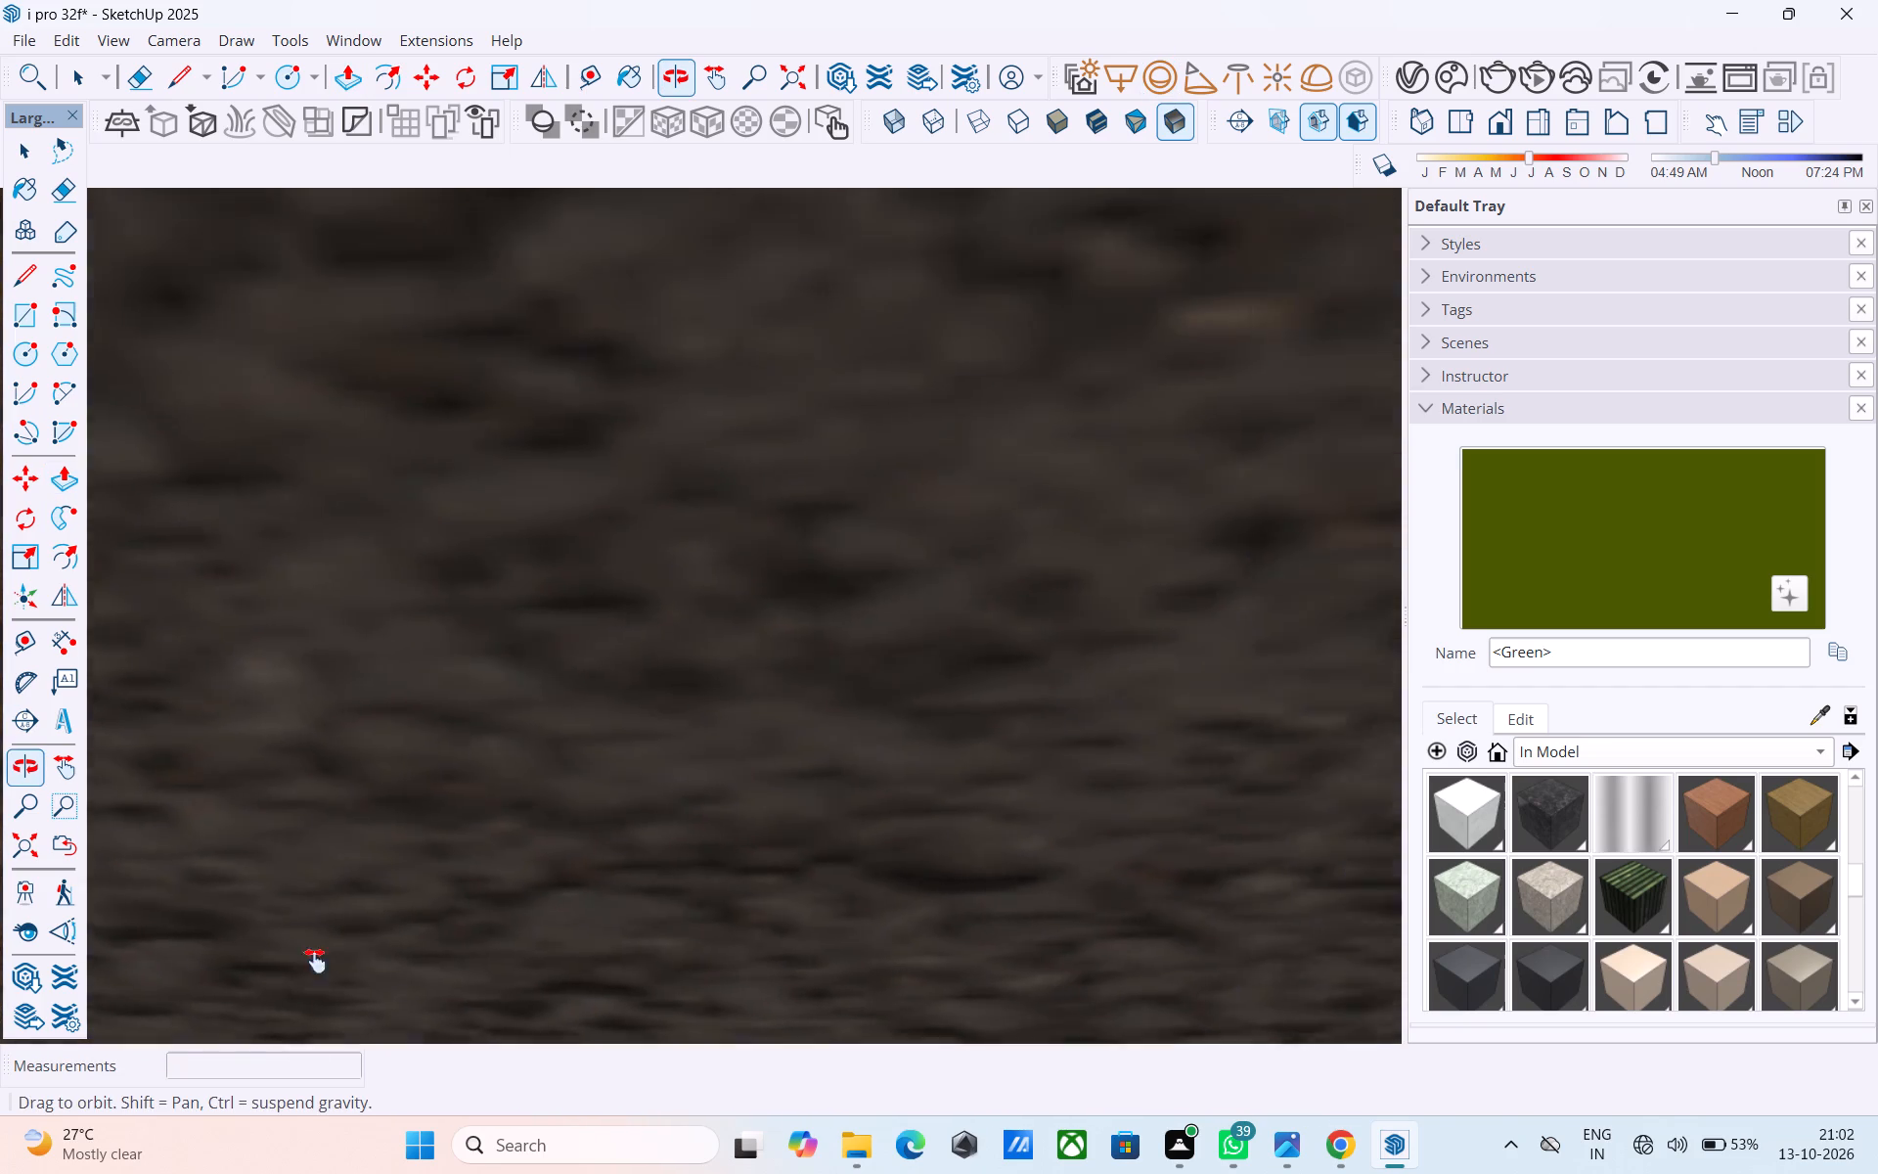
middle_click_drag(315, 961, 24, 1011)
middle_click_drag(841, 665, 0, 916, "shift")
scroll(240, 730, "down", 19)
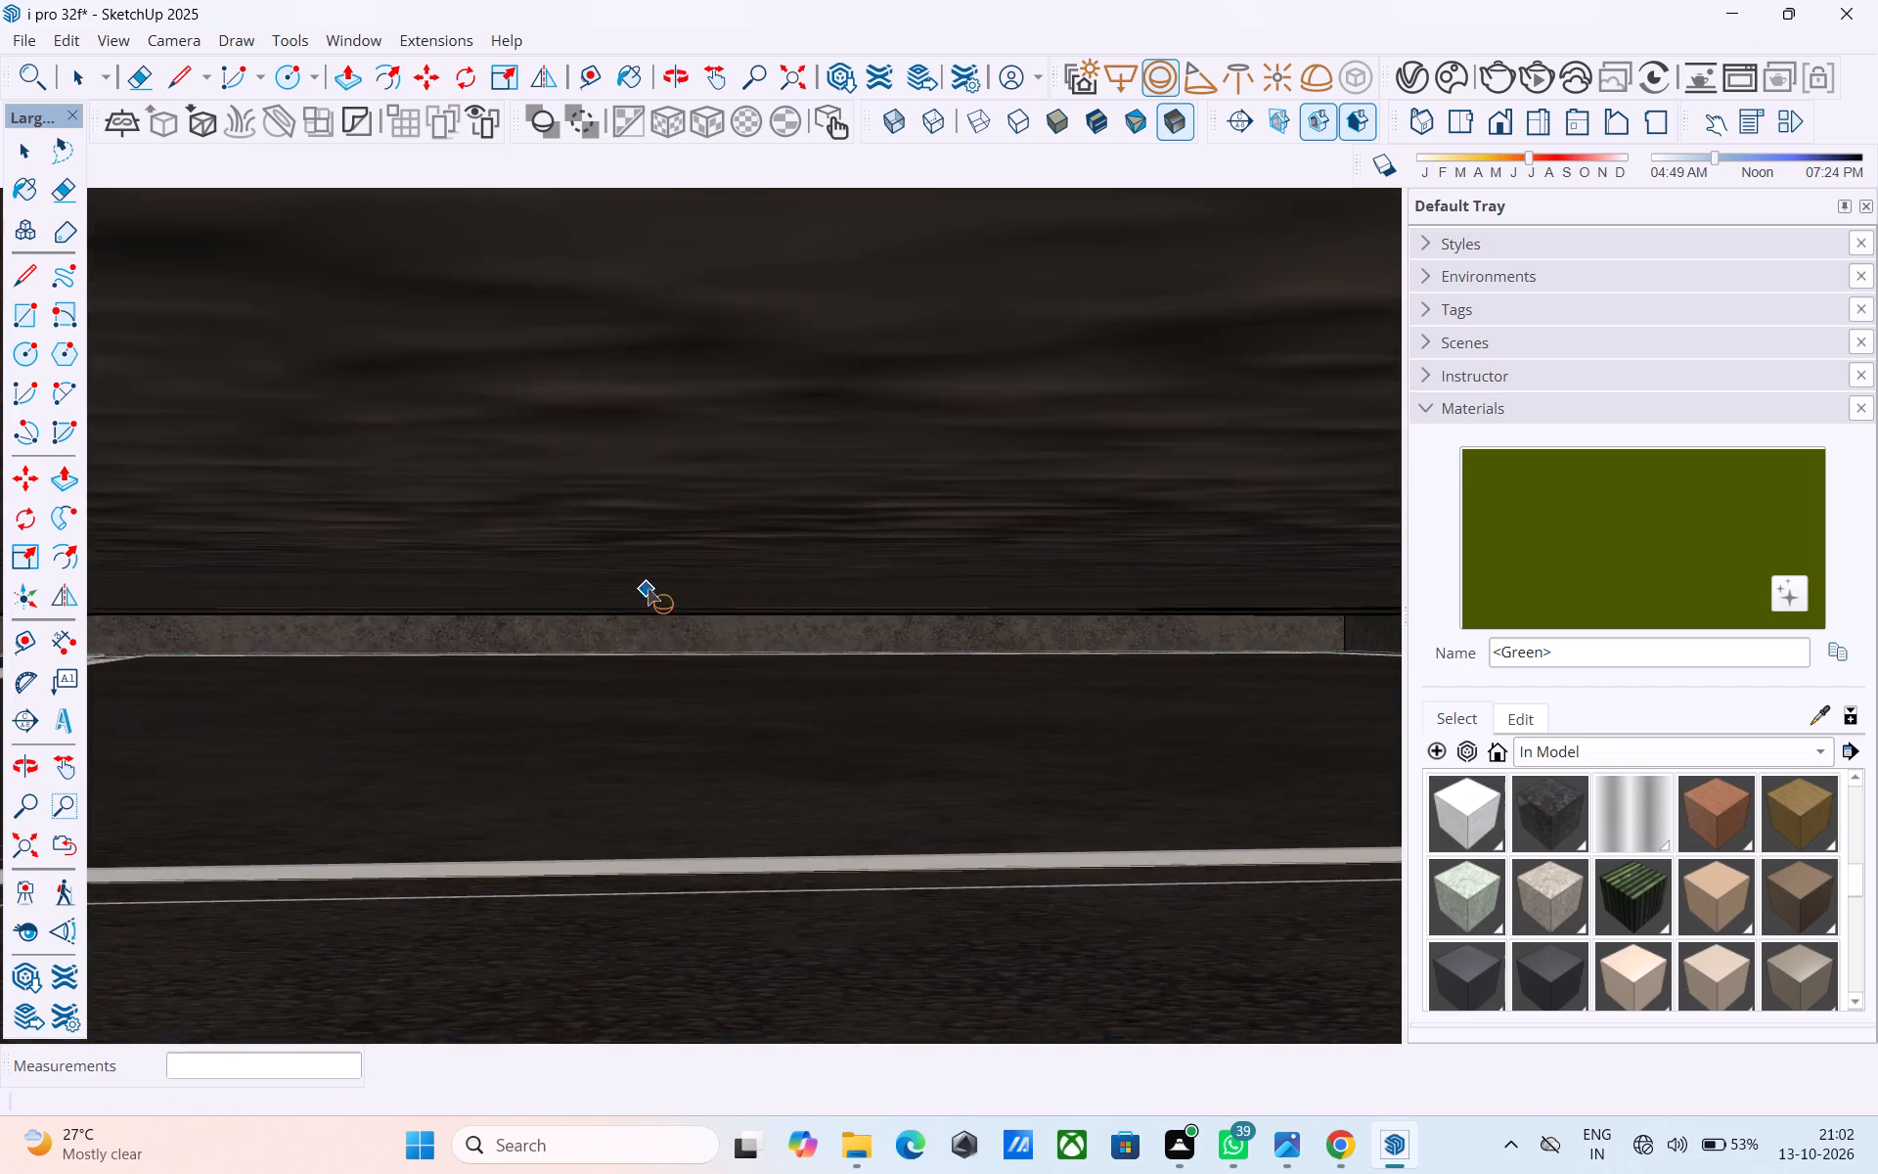
scroll(648, 588, "down", 9)
middle_click_drag(806, 538, 853, 700)
scroll(853, 700, "down", 17)
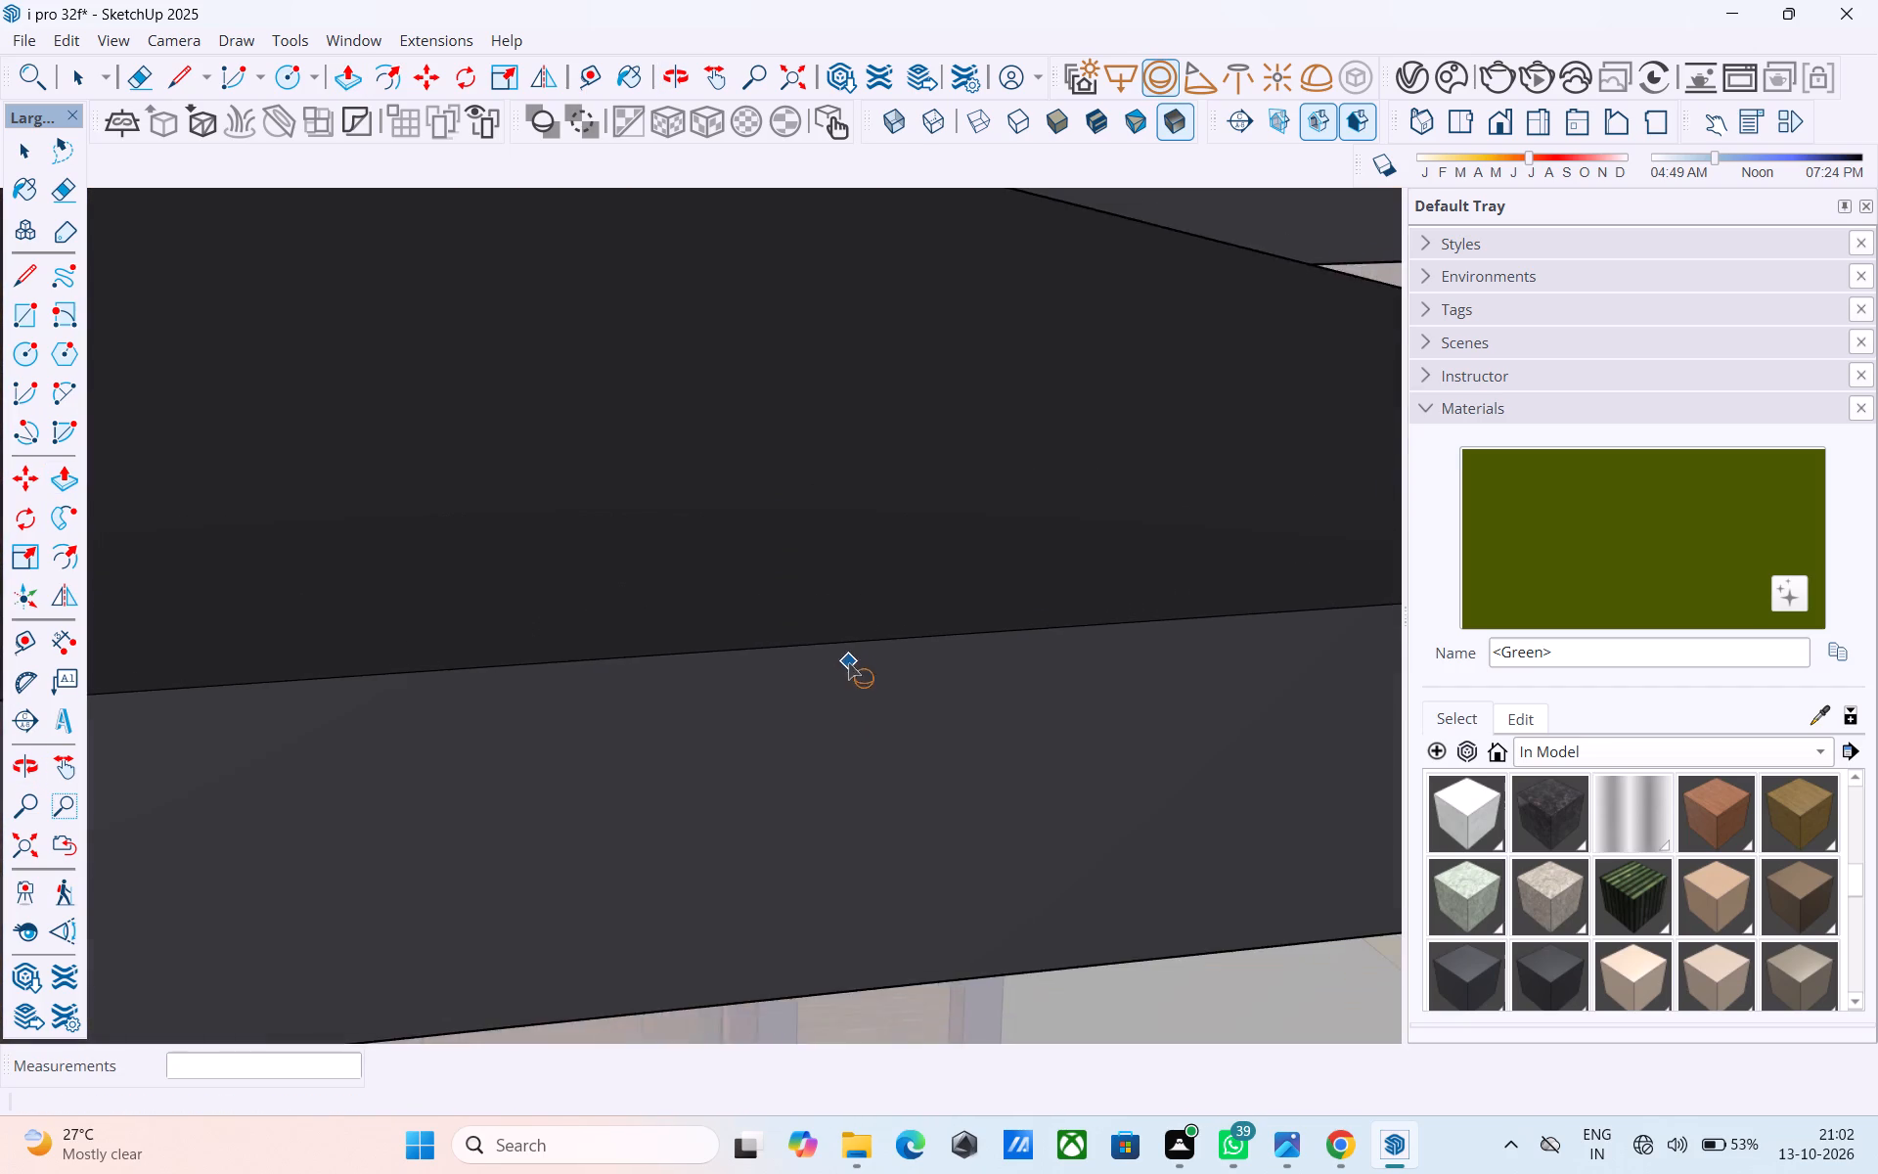
scroll(848, 662, "down", 12)
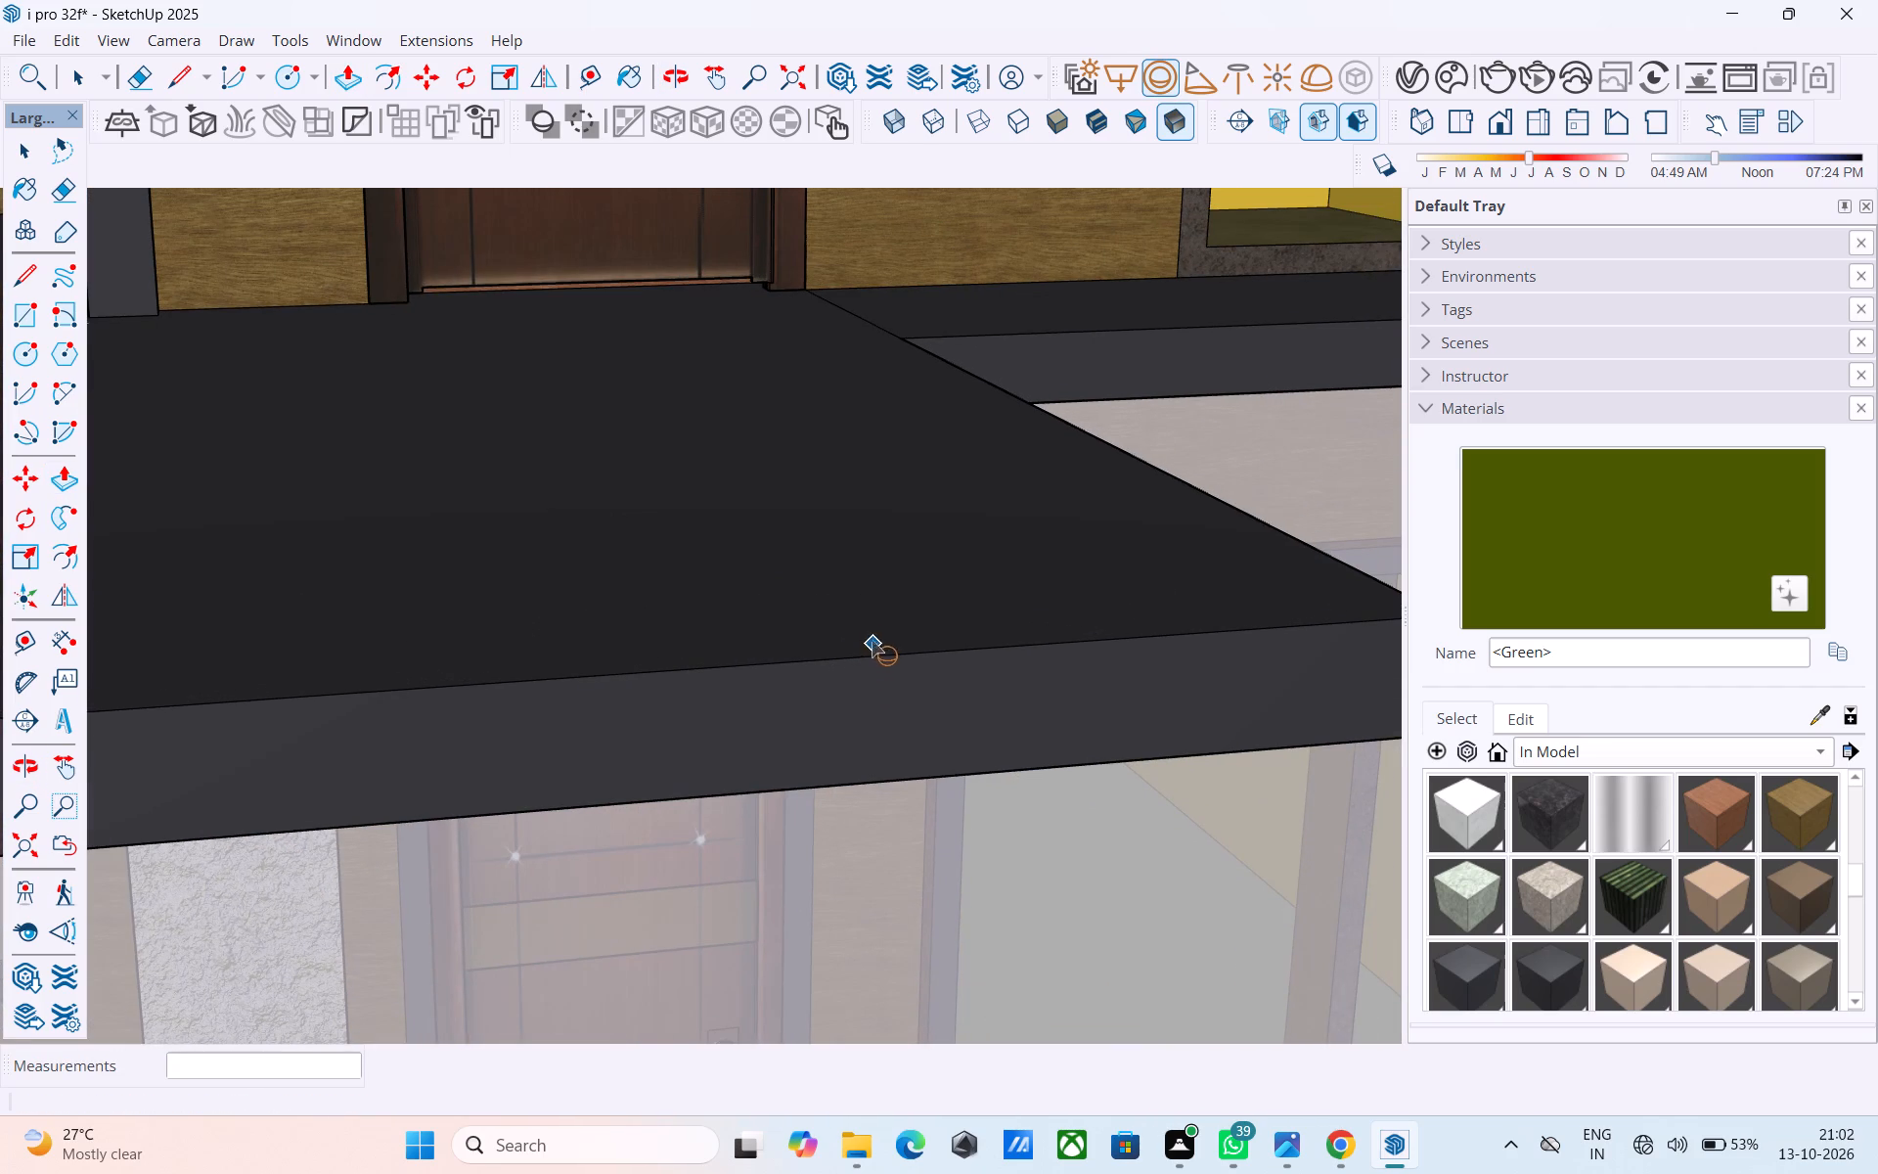
scroll(885, 588, "down", 10)
middle_click_drag(846, 665, 927, 518)
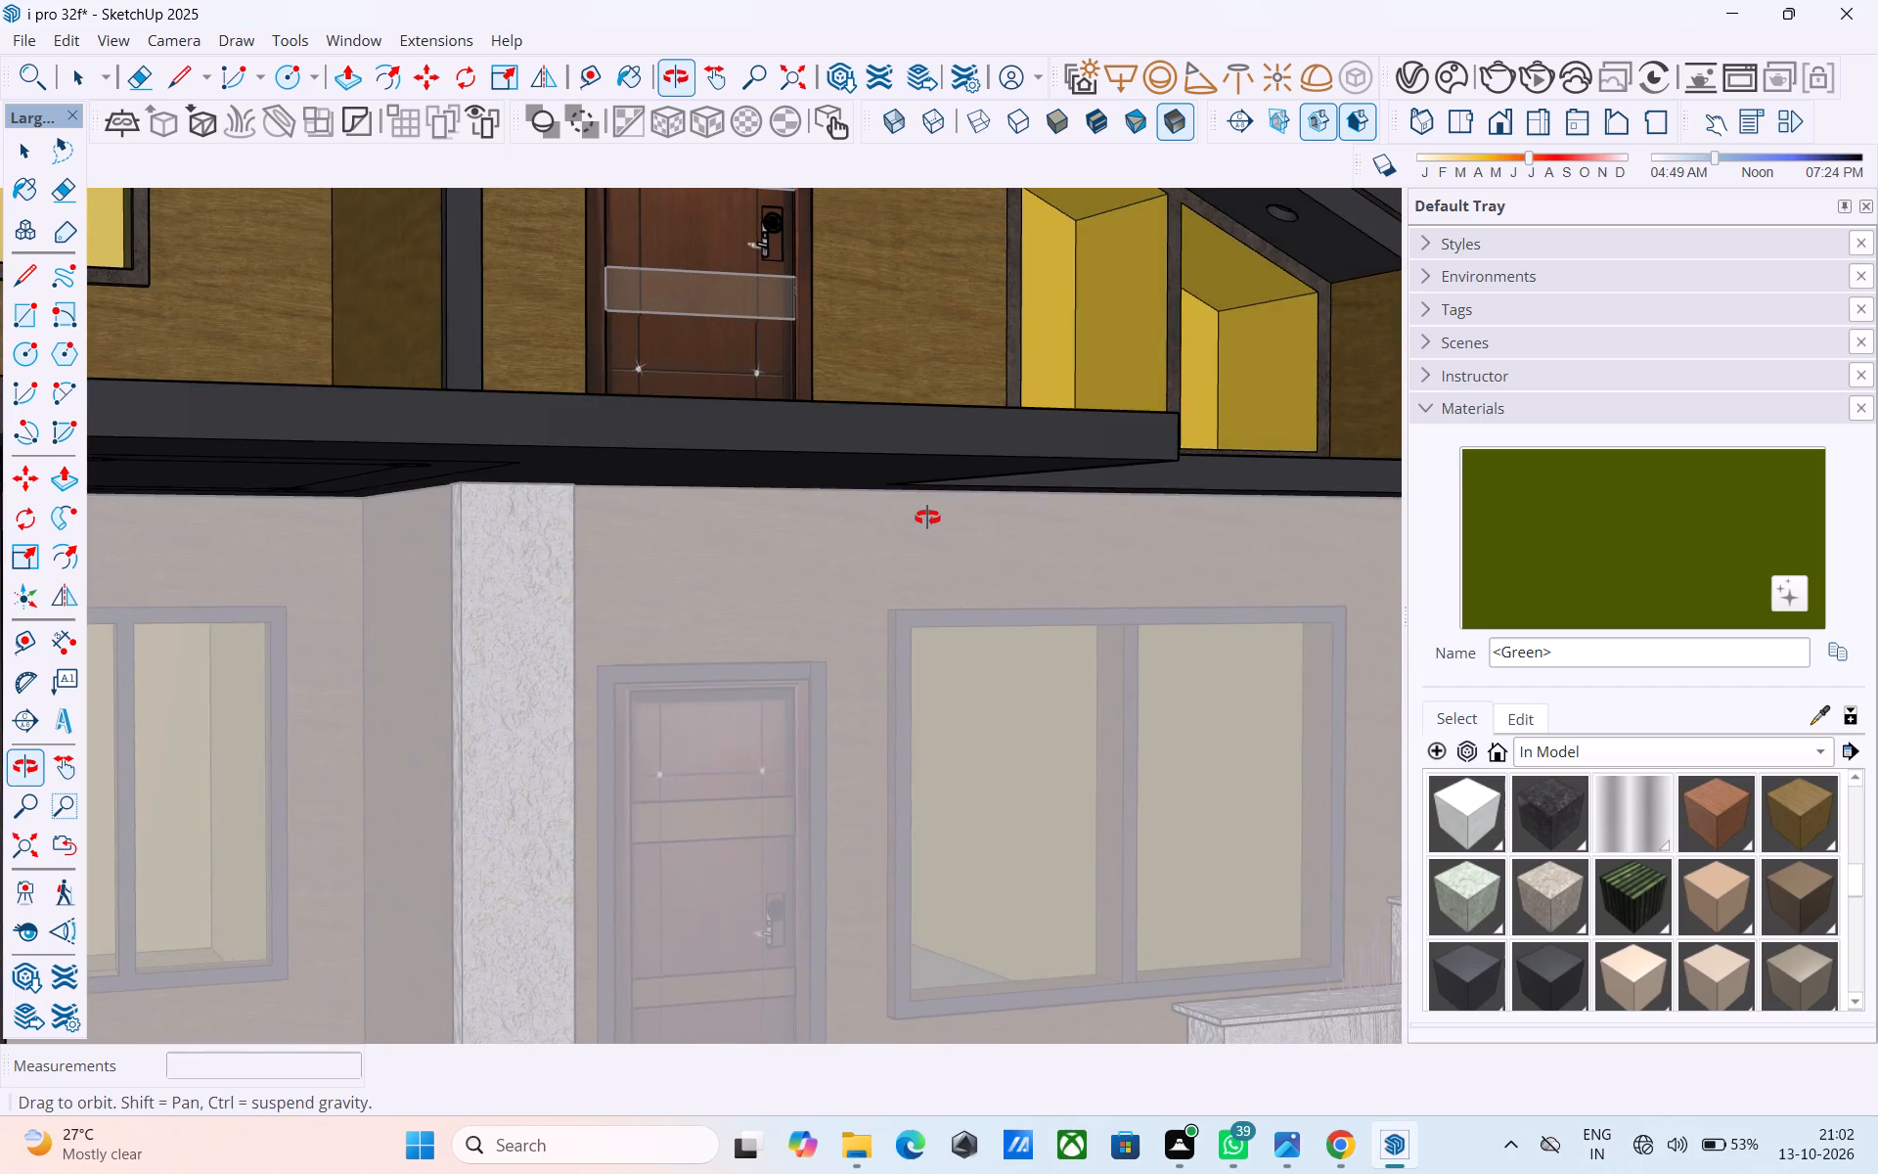
middle_click_drag(927, 518, 813, 784)
middle_click_drag(960, 531, 526, 804, "shift")
scroll(830, 703, "up", 8)
middle_click_drag(784, 792, 839, 735)
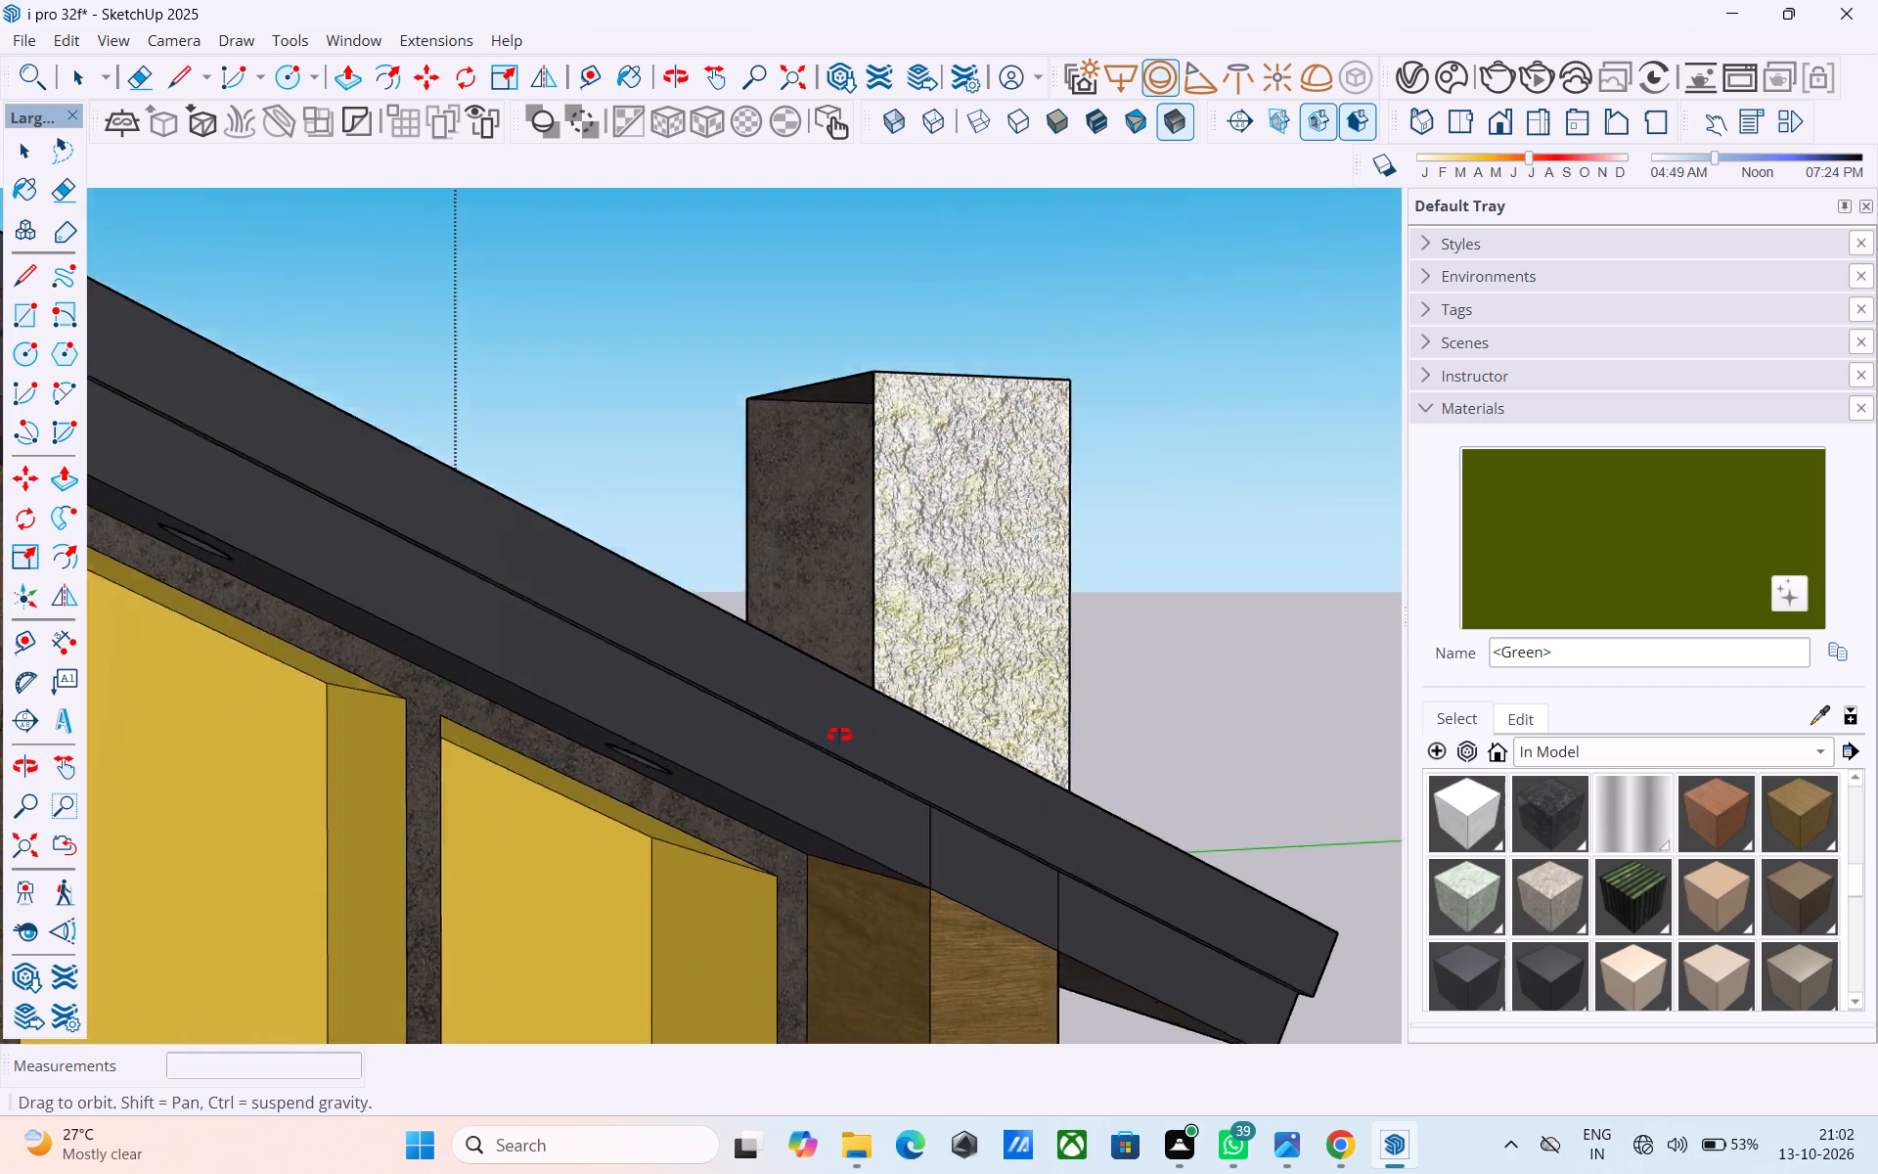
middle_click_drag(839, 735, 1086, 505)
middle_click_drag(738, 742, 893, 551)
scroll(782, 624, "up", 10)
middle_click_drag(732, 580, 757, 527)
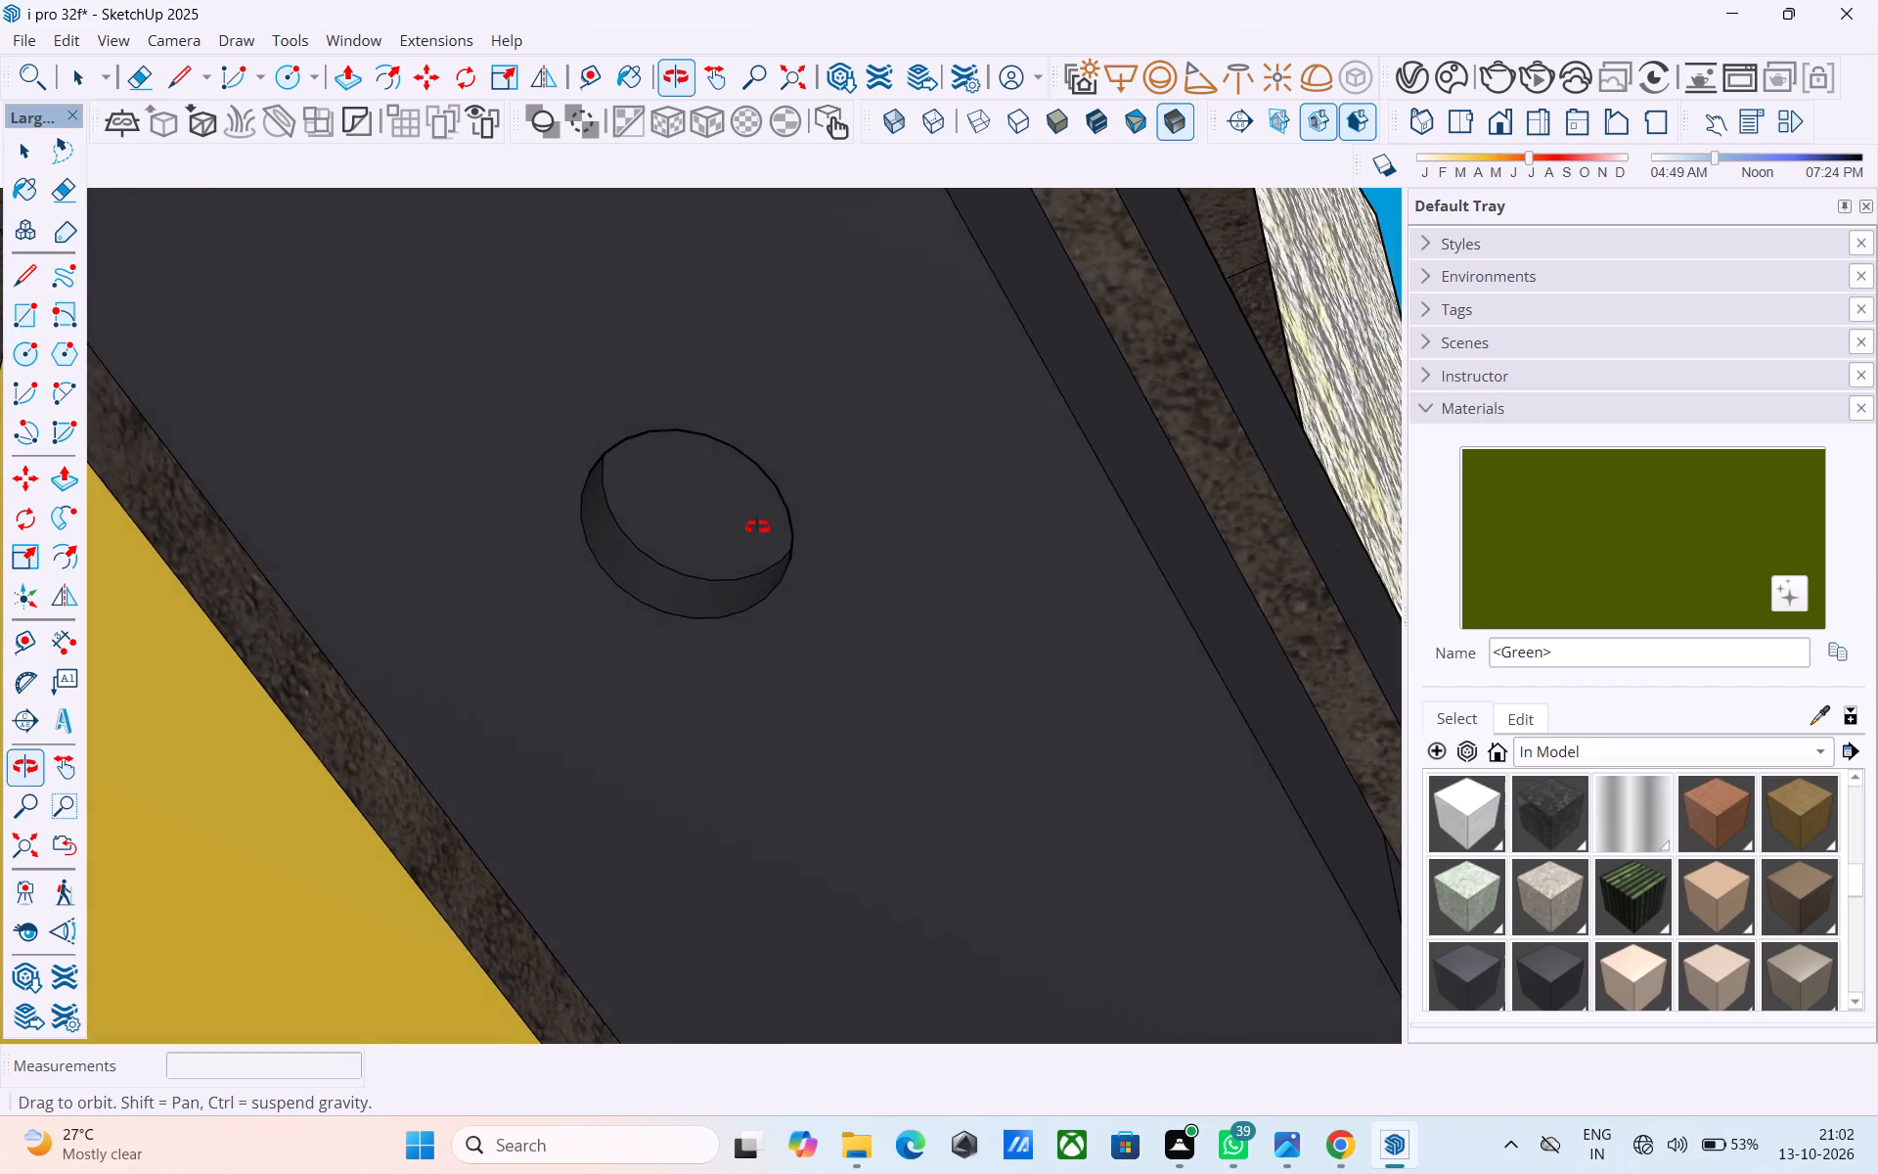
middle_click_drag(757, 527, 865, 474)
middle_click_drag(753, 522, 891, 424)
scroll(827, 464, "up", 4)
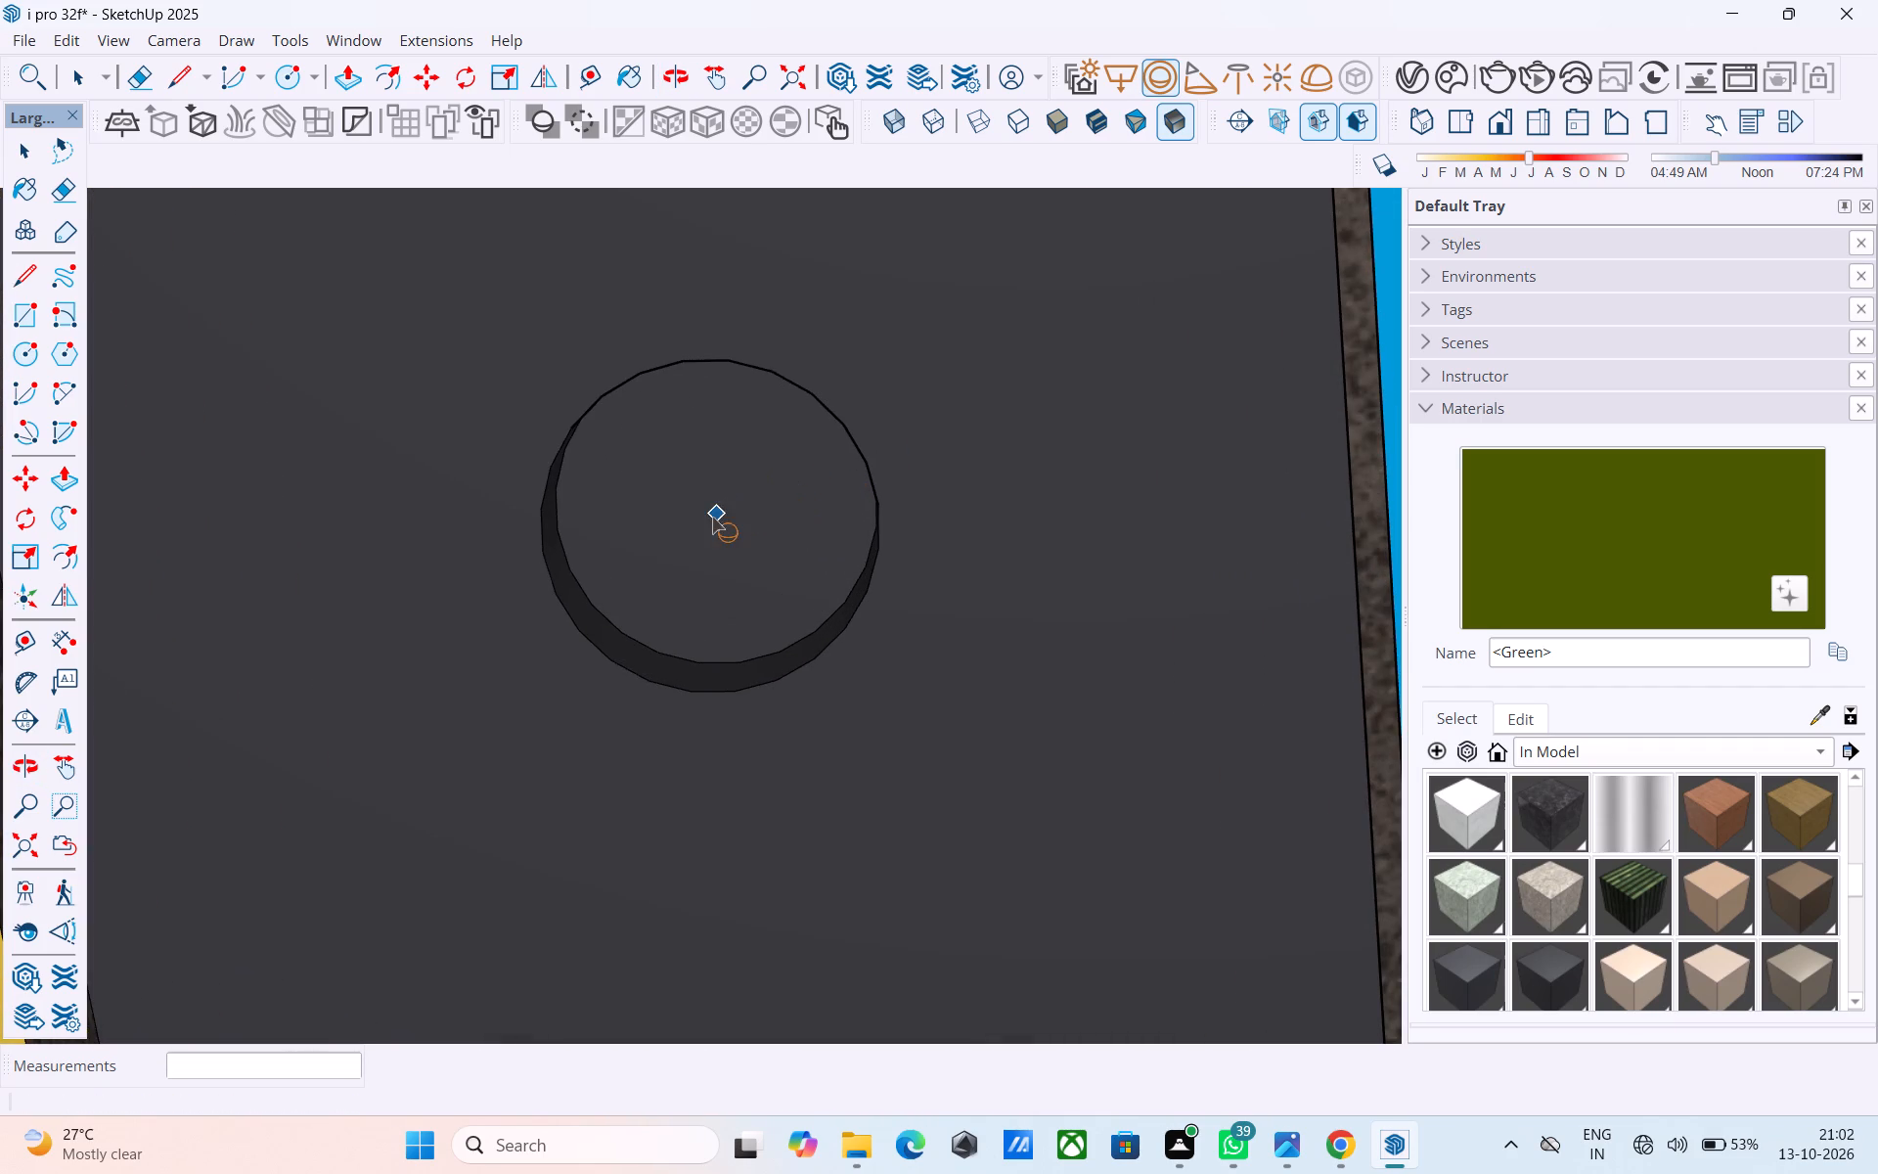
left_click(706, 519)
left_click(667, 655)
Place a recess-sized sphere light at the centre of the second-lowest recess under the sloping overhang.
middle_click_drag(770, 410, 742, 640)
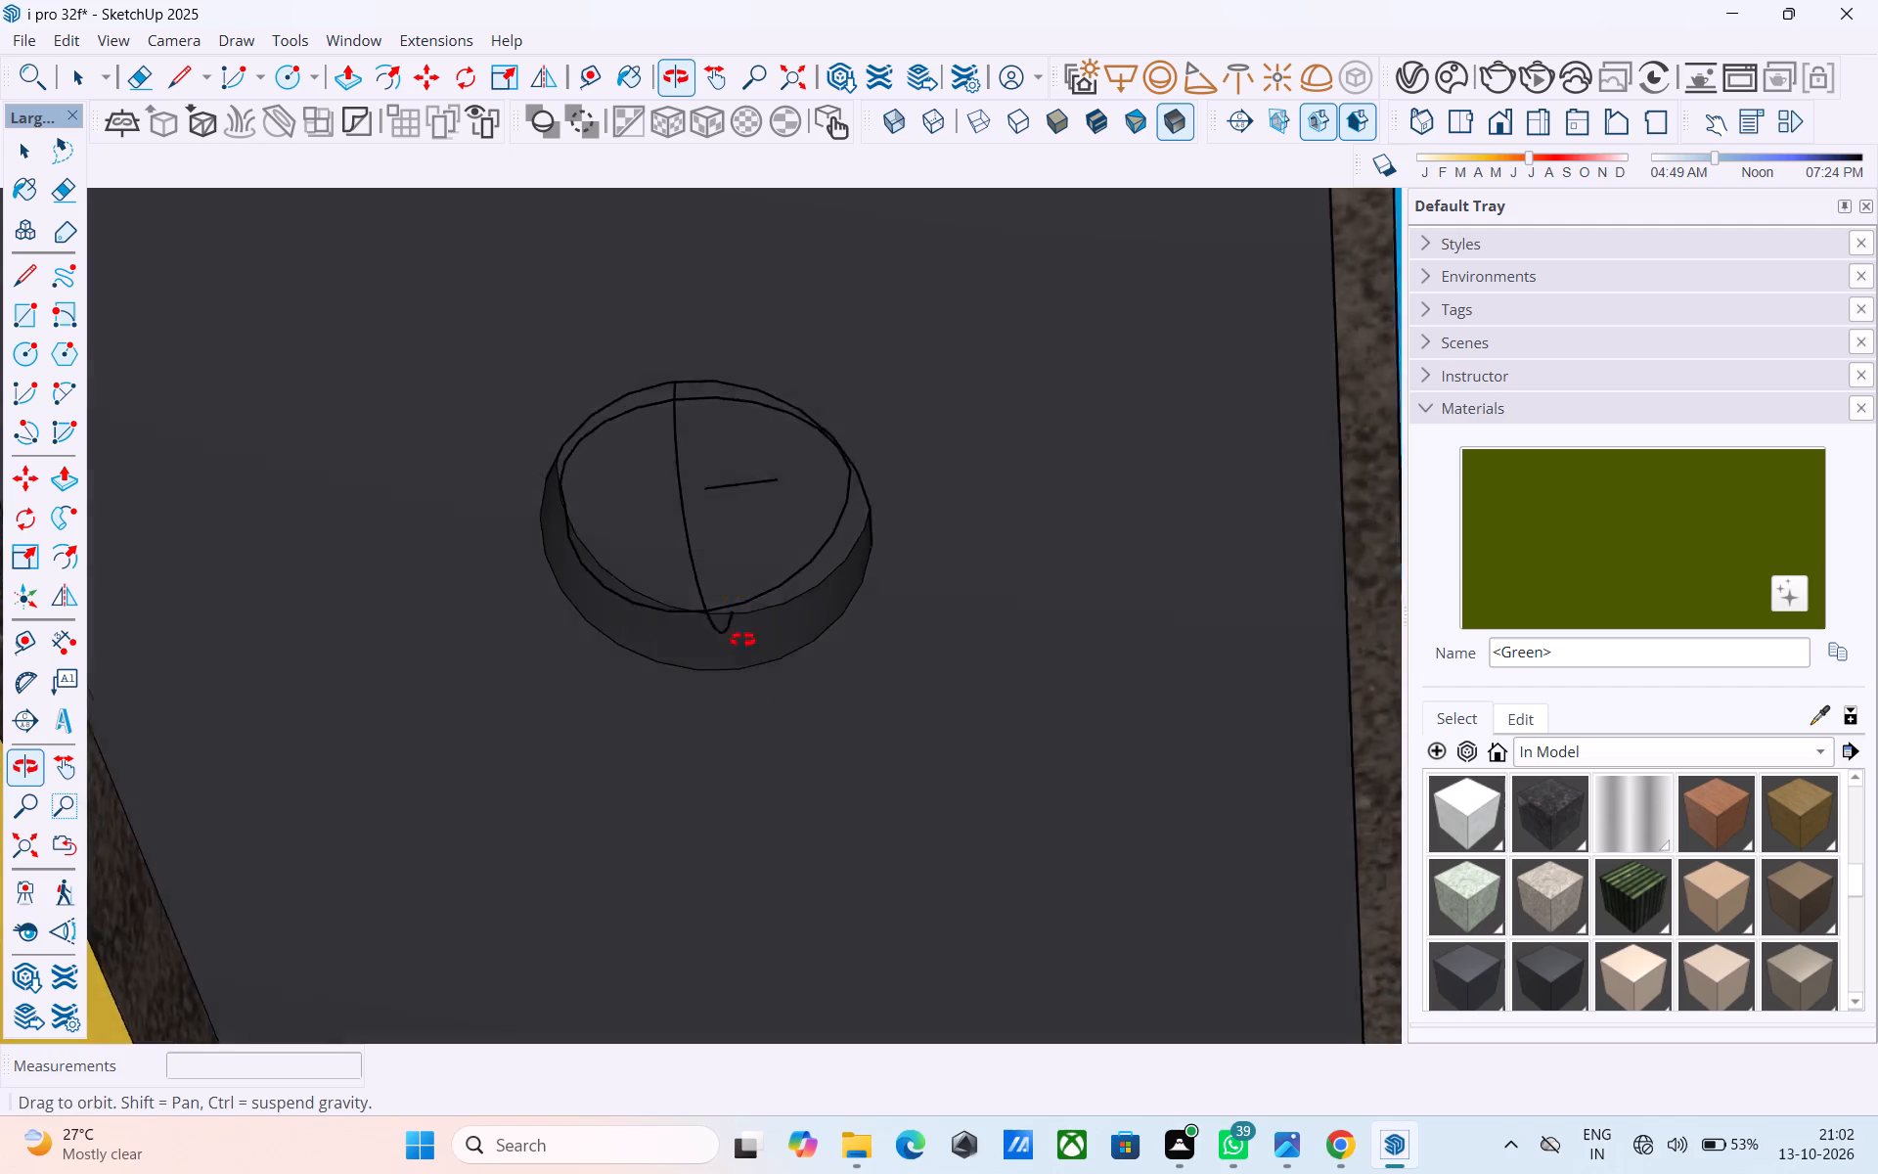
middle_click_drag(742, 640, 798, 863)
scroll(817, 752, "down", 6)
middle_click_drag(788, 510, 756, 937)
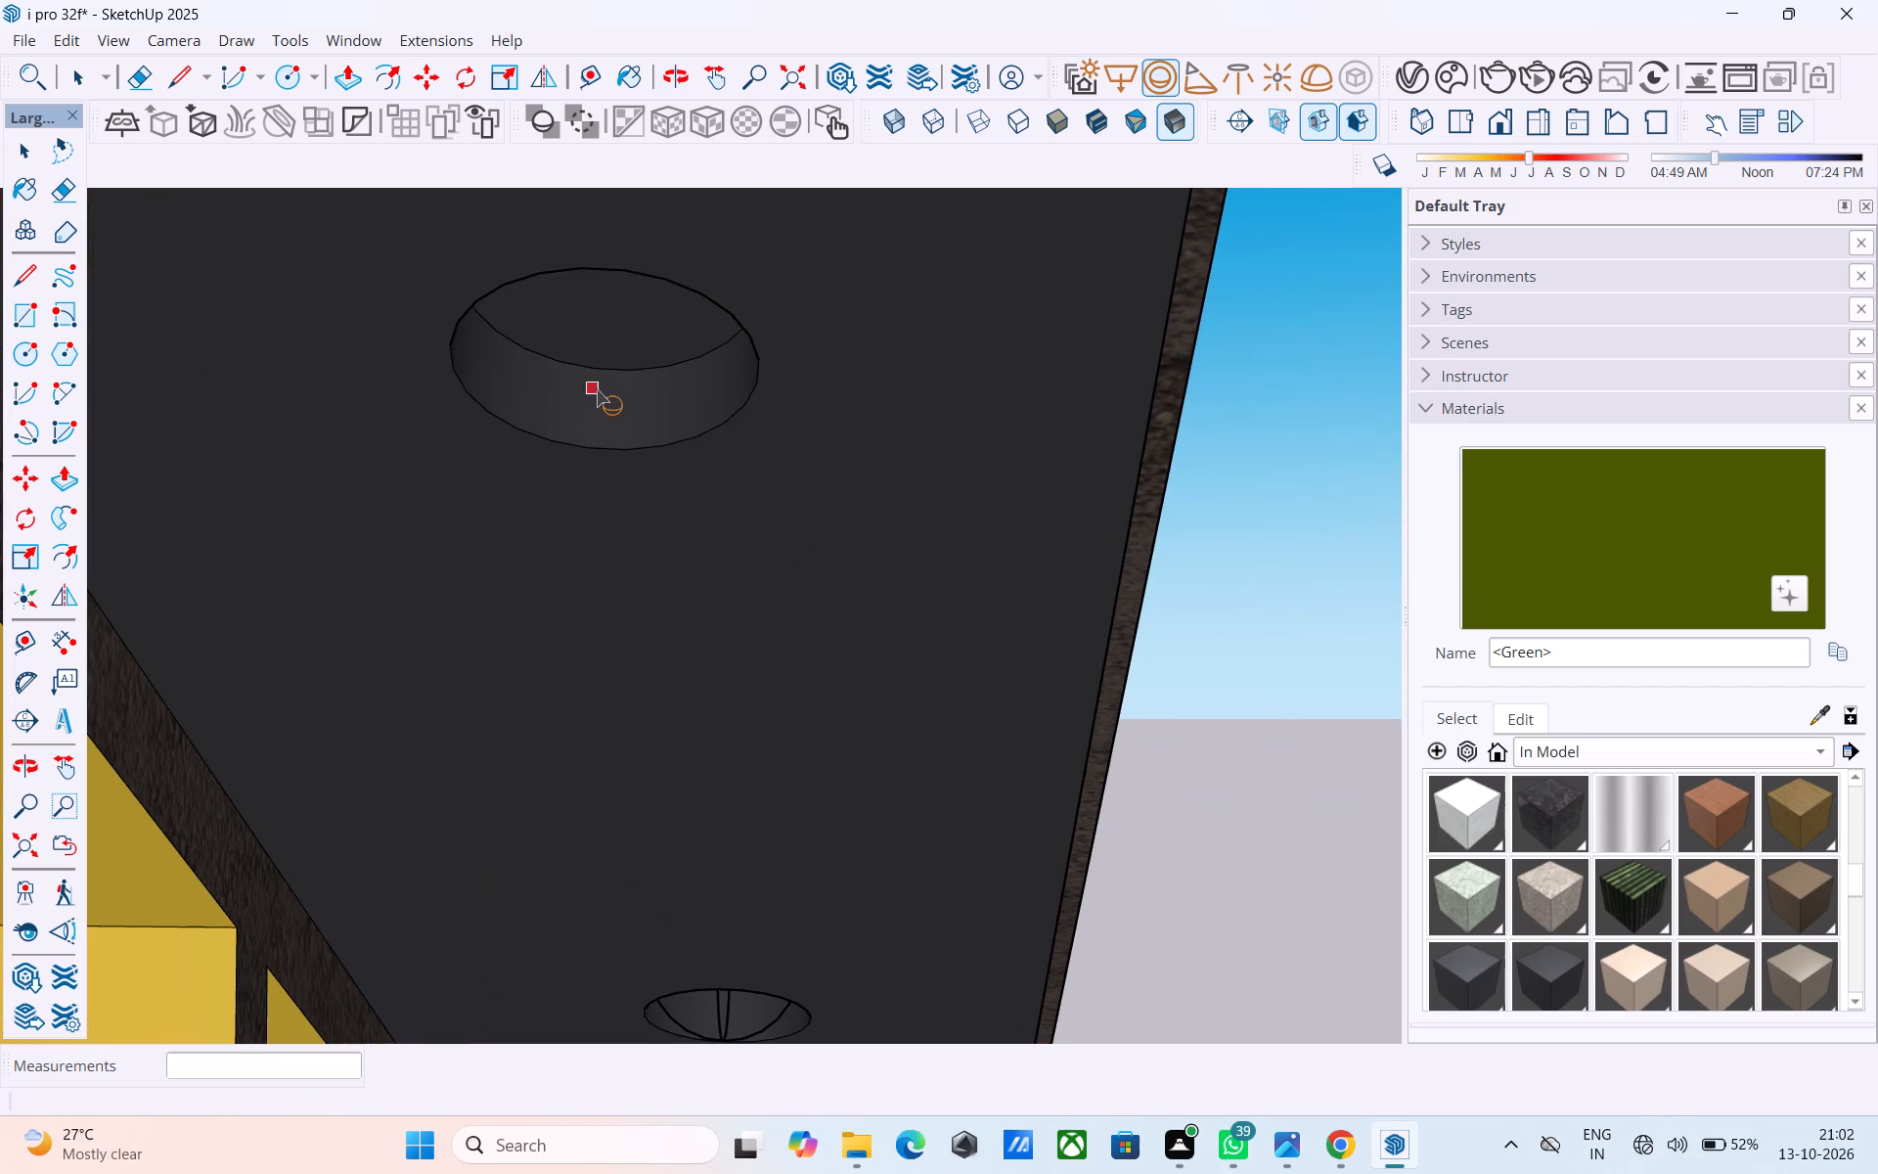
middle_click_drag(595, 388, 676, 188)
middle_click_drag(611, 409, 648, 288)
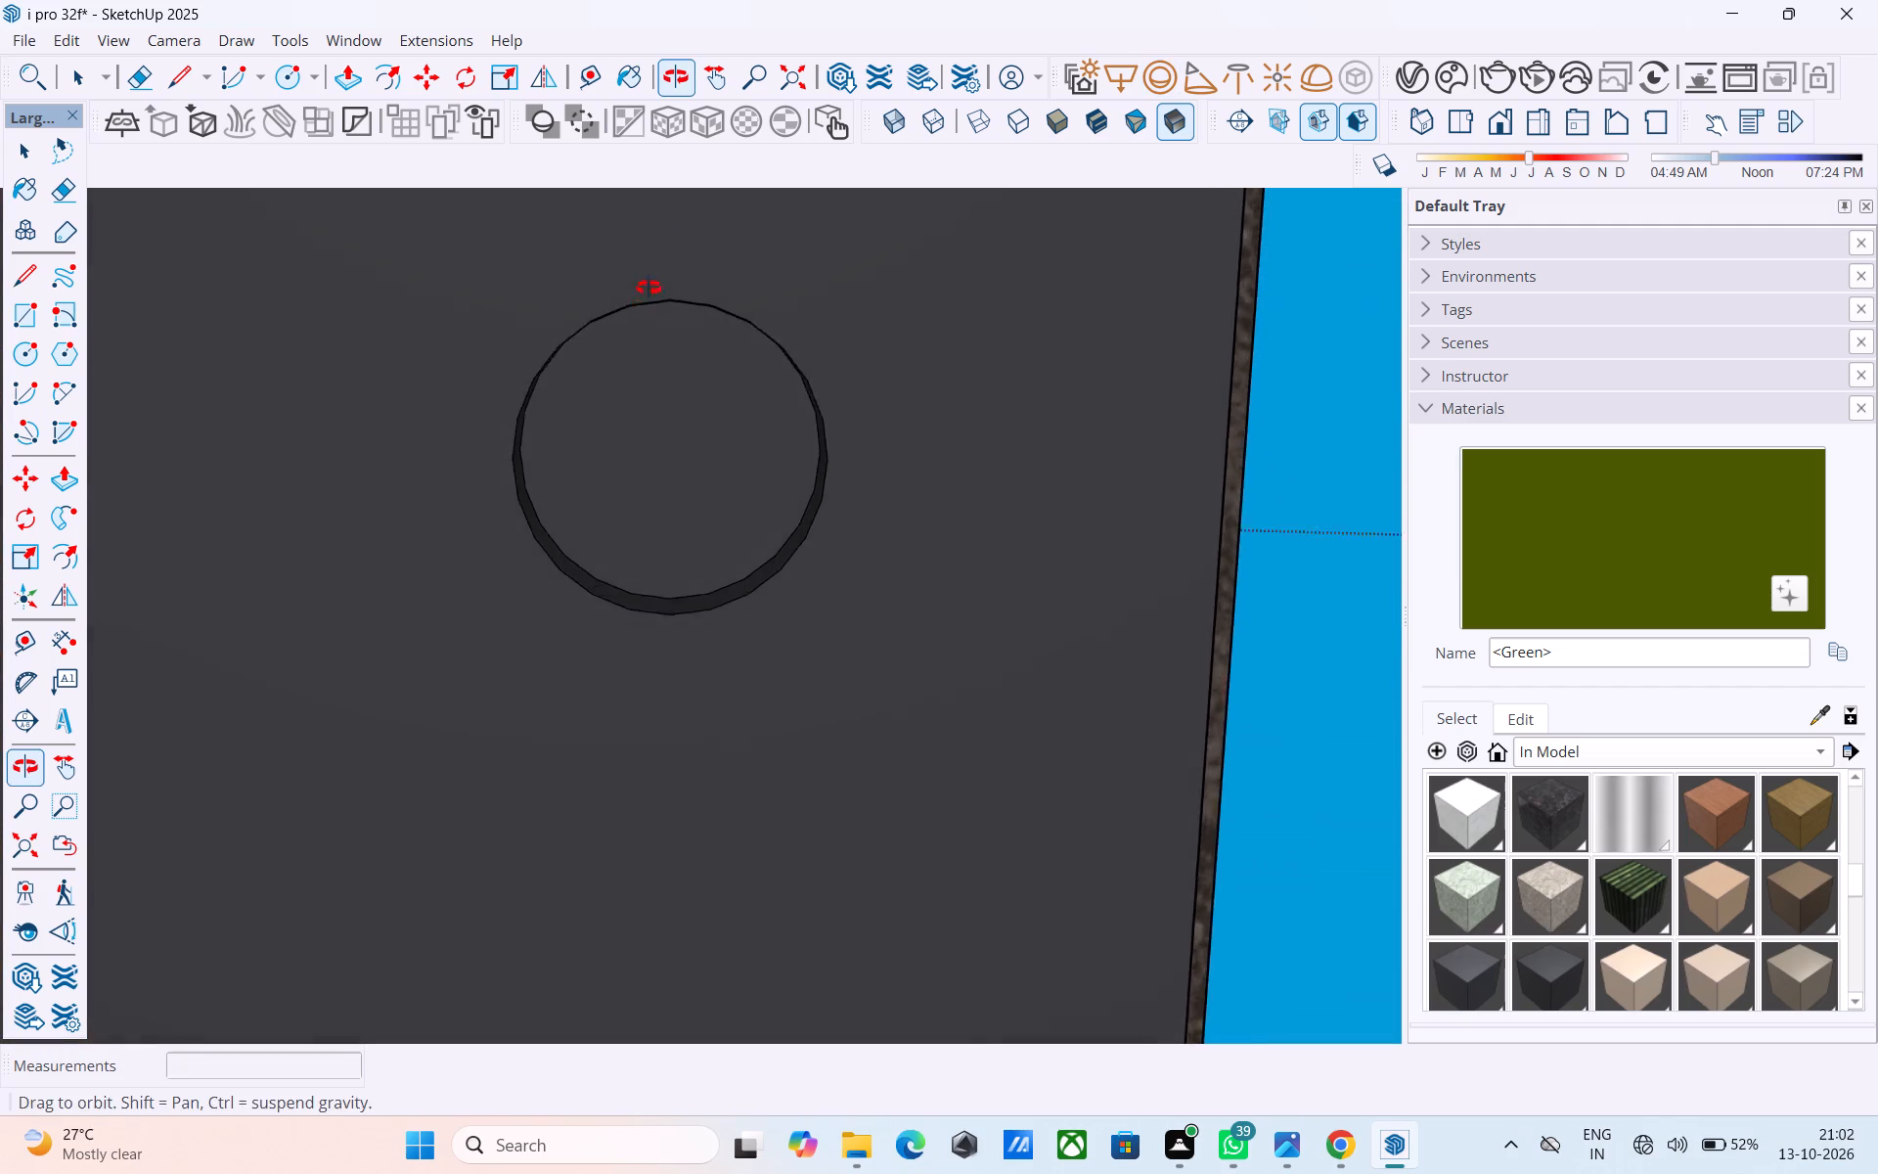
middle_click_drag(648, 288, 663, 269)
left_click(665, 441)
left_click(755, 326)
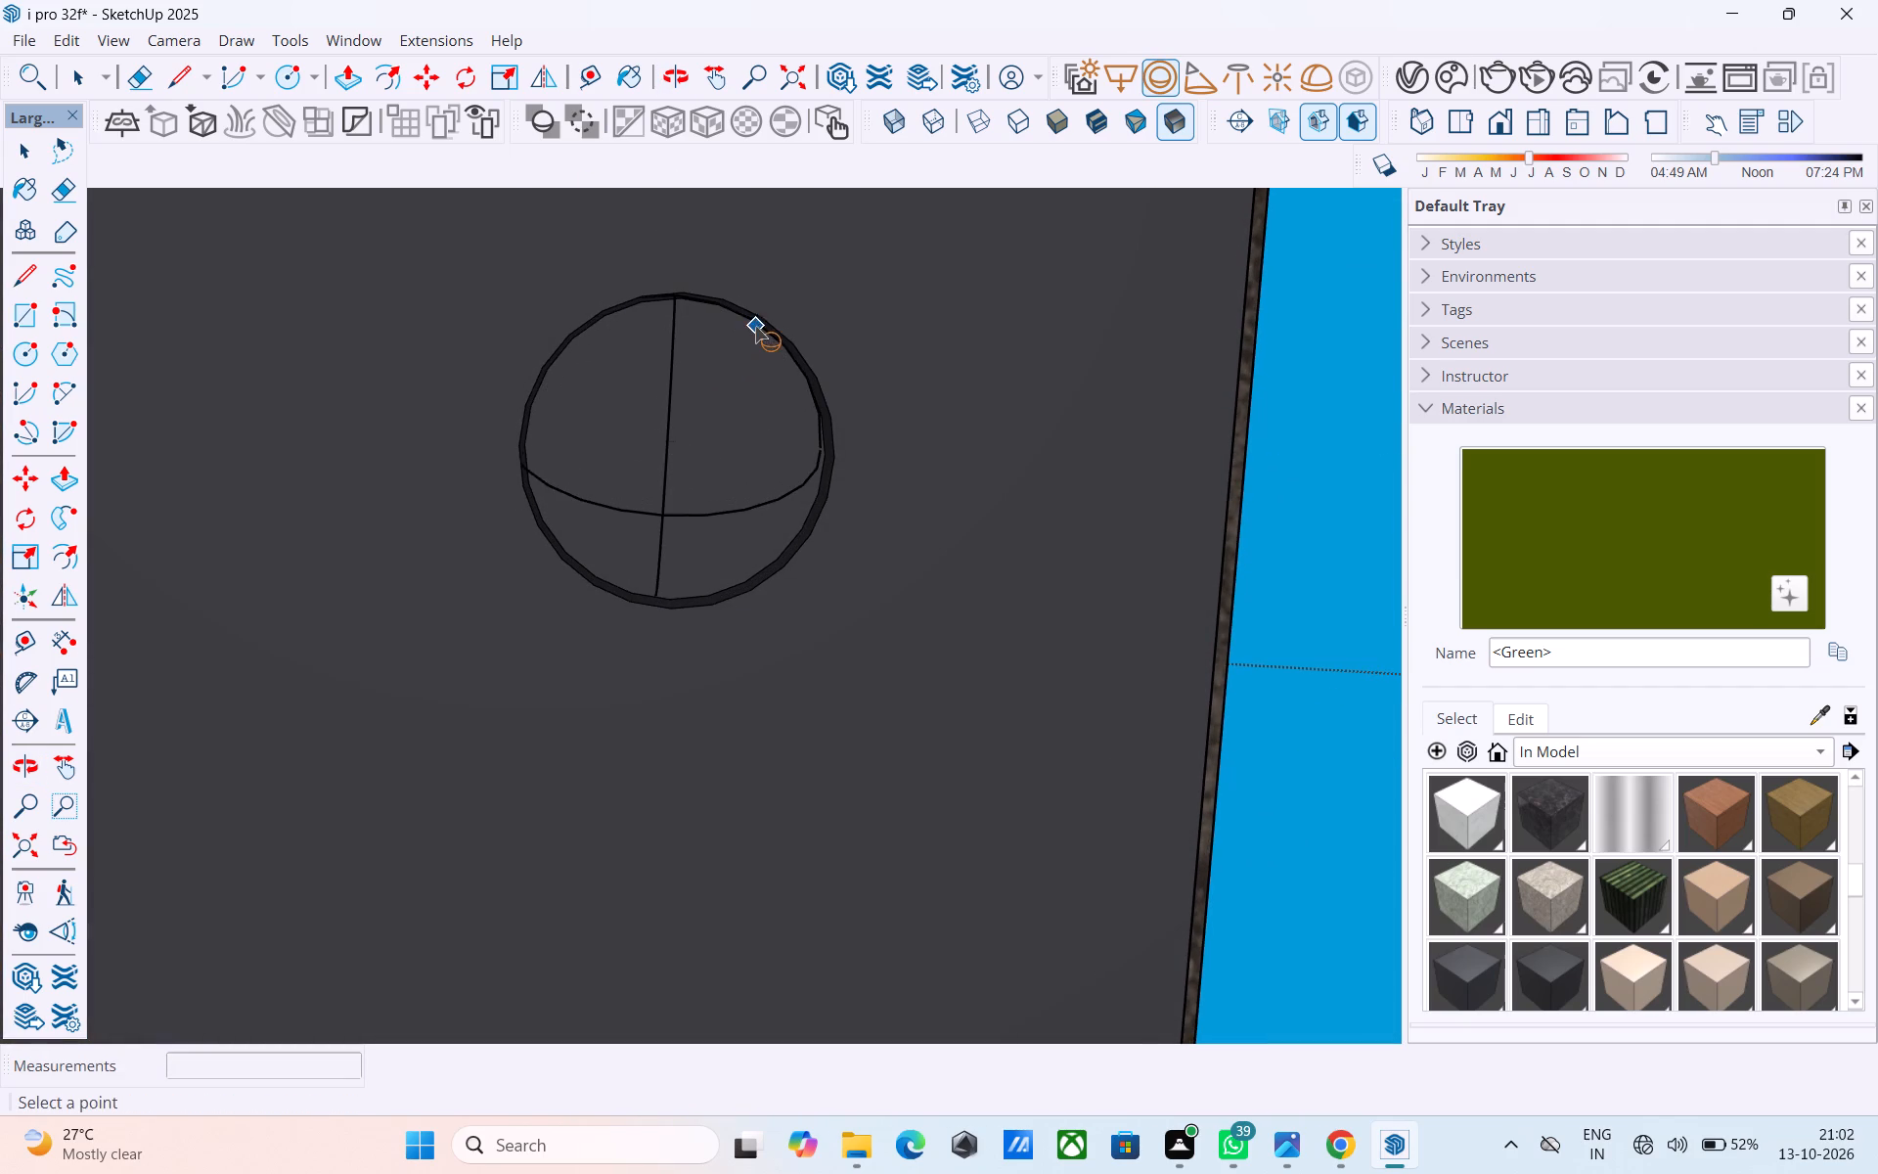
Place a sphere light at the centre of the middle recess under the sloping overhang, sized to nearly fill it.
scroll(739, 364, "down", 1)
middle_click_drag(700, 490, 660, 751)
scroll(666, 729, "down", 8)
middle_click_drag(687, 531, 734, 943, "shift")
middle_click_drag(757, 474, 779, 875, "shift")
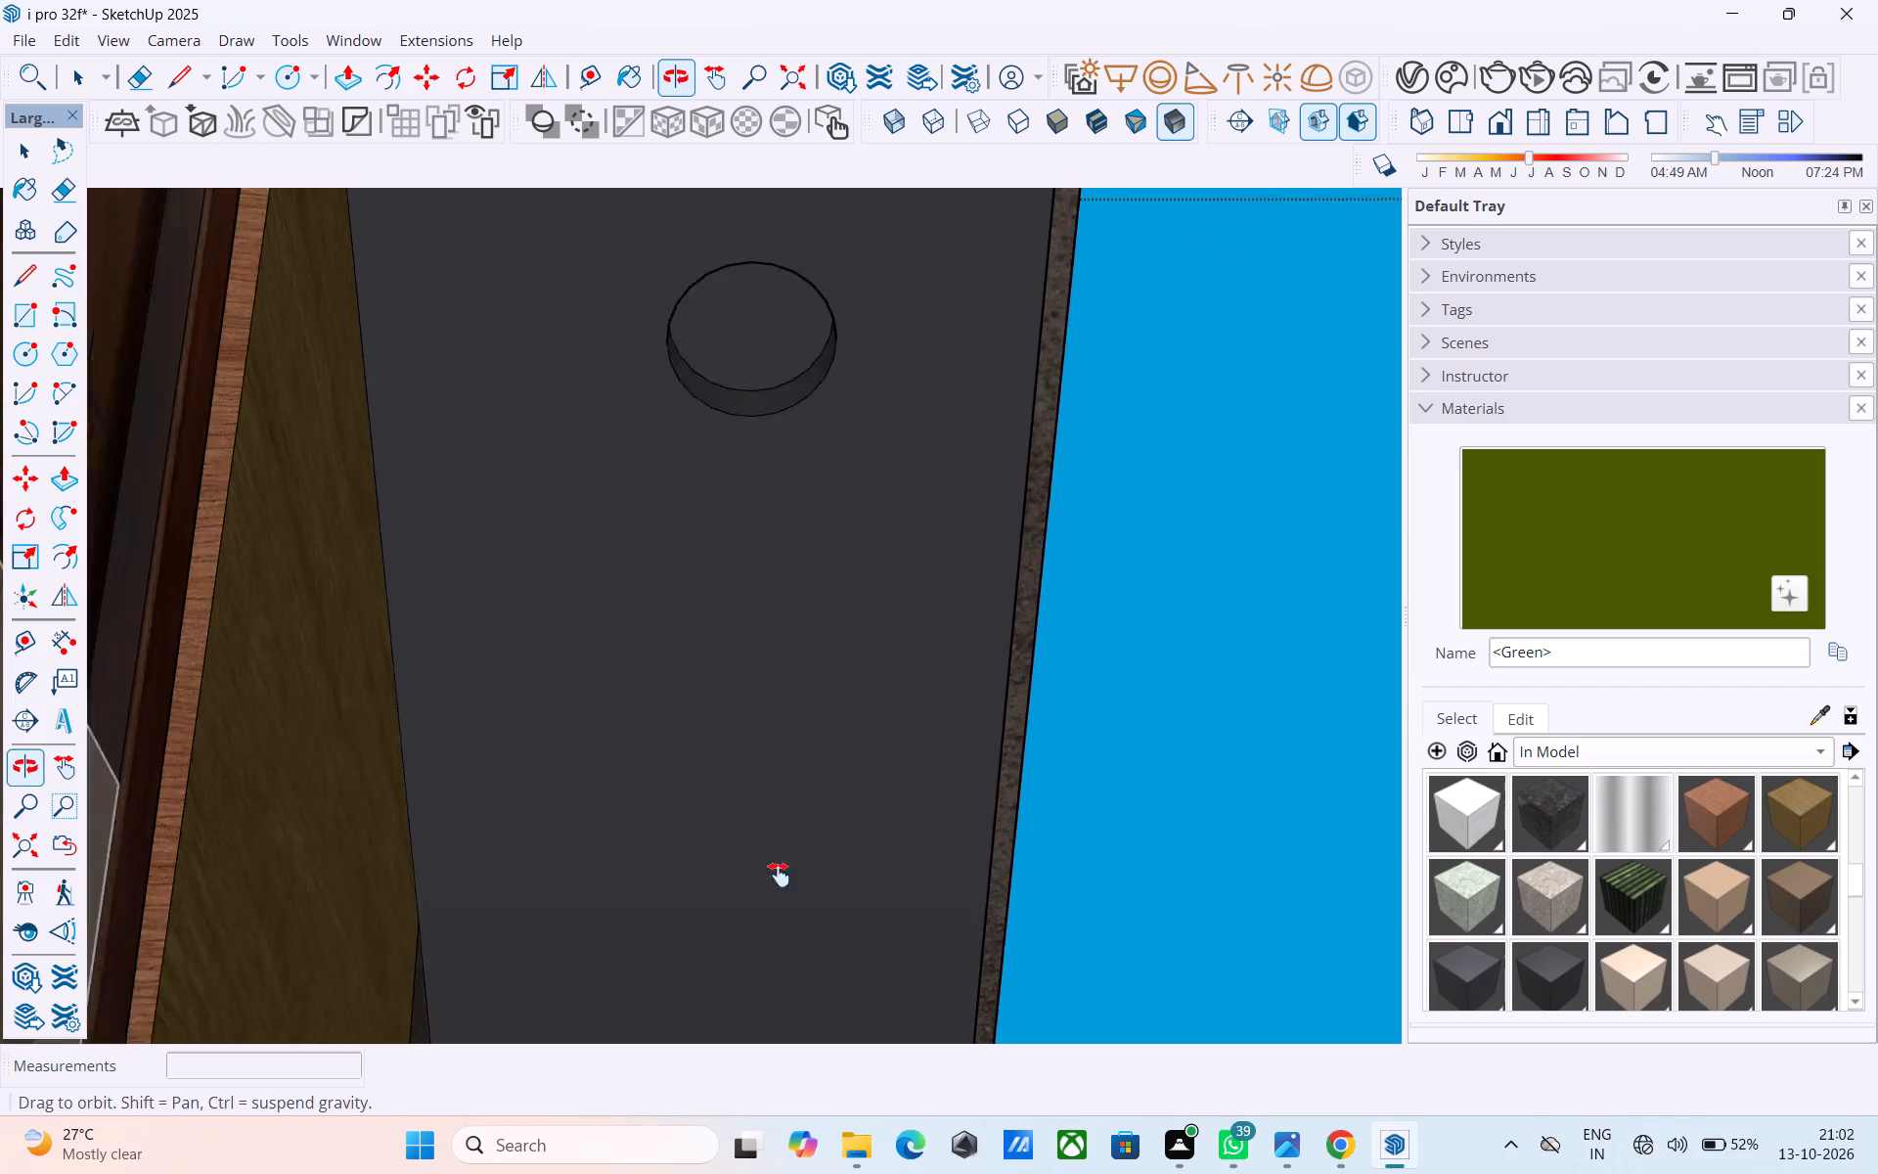
middle_click_drag(779, 875, 766, 971, "shift")
scroll(752, 709, "up", 1)
middle_click_drag(740, 691, 752, 493)
scroll(705, 600, "up", 5)
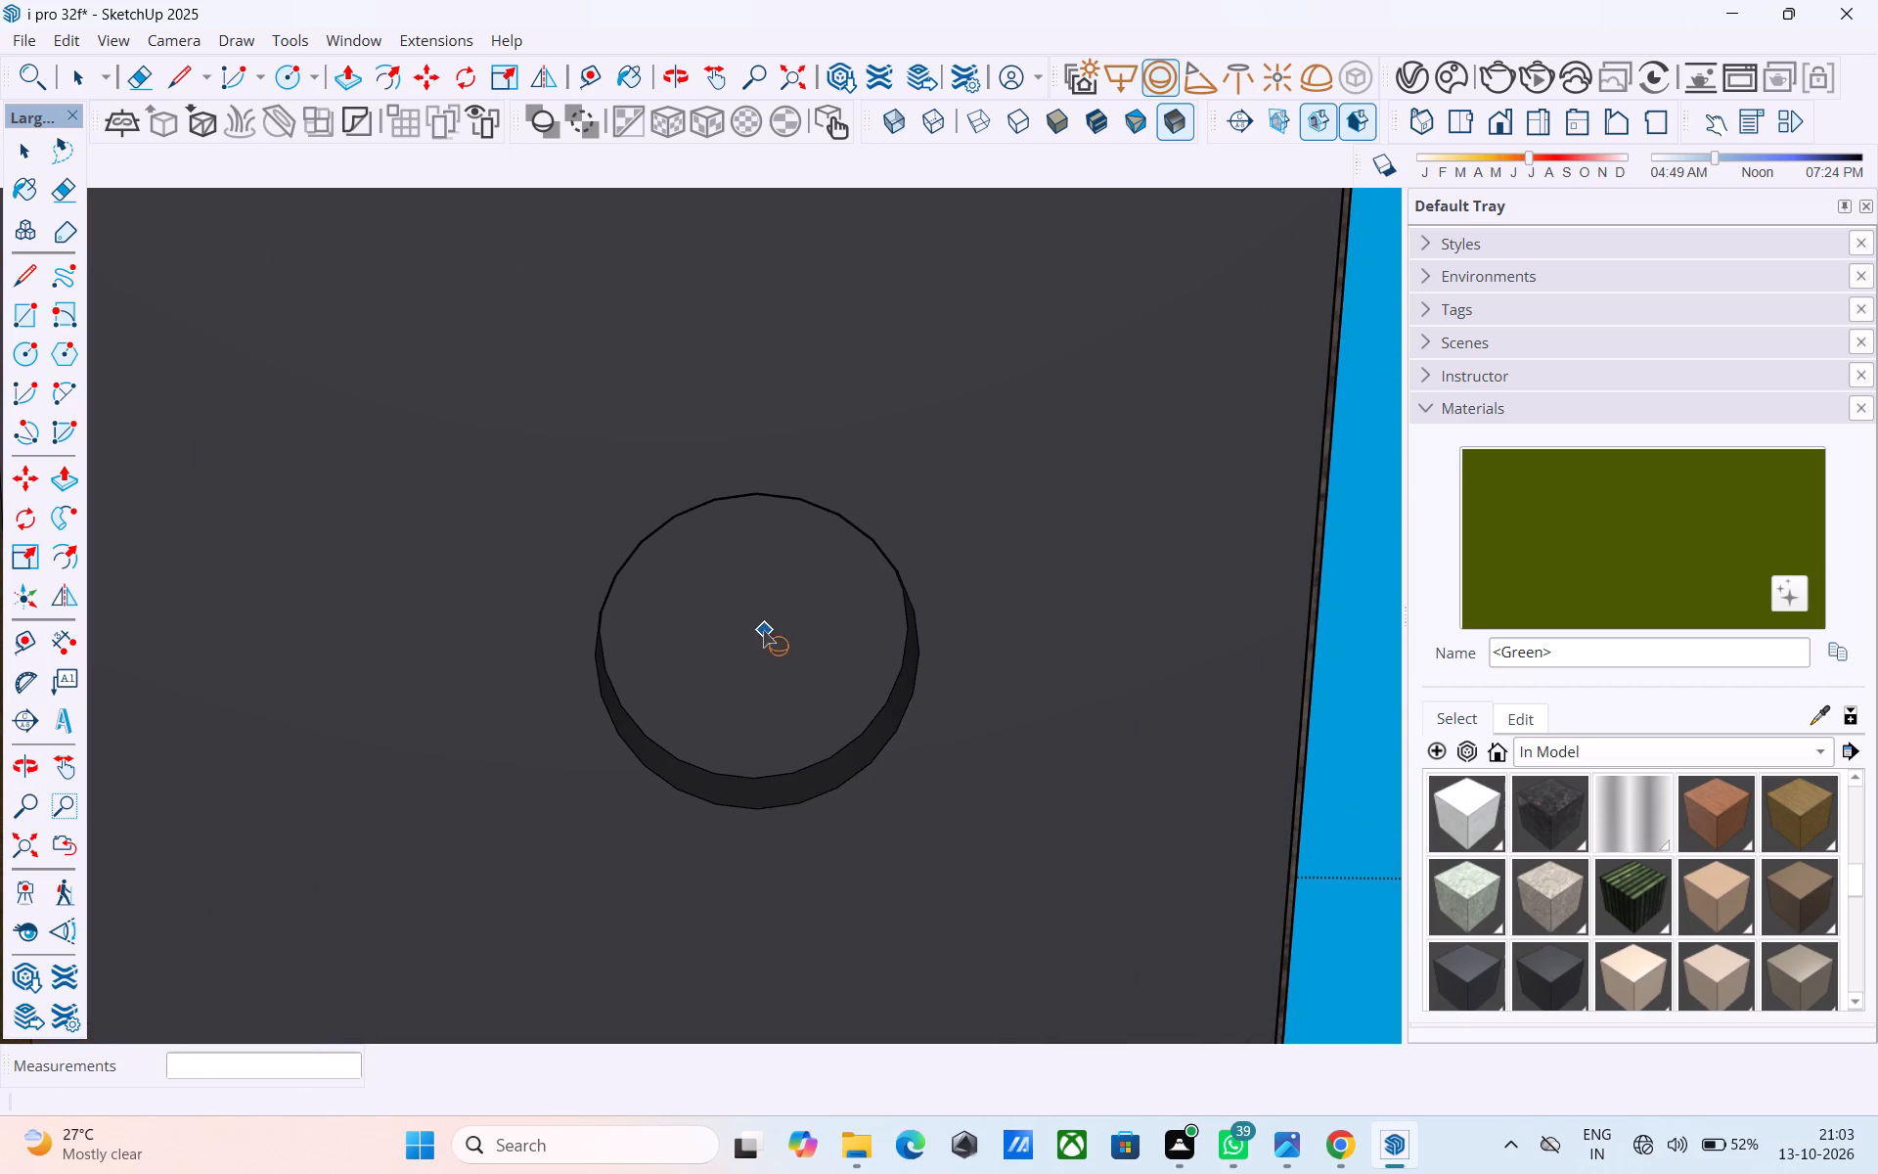
left_click(750, 631)
left_click(731, 768)
Place a sphere light centred in the second-highest recess of the sloping overhang, with its radius reaching the rim.
middle_click_drag(731, 758, 766, 971)
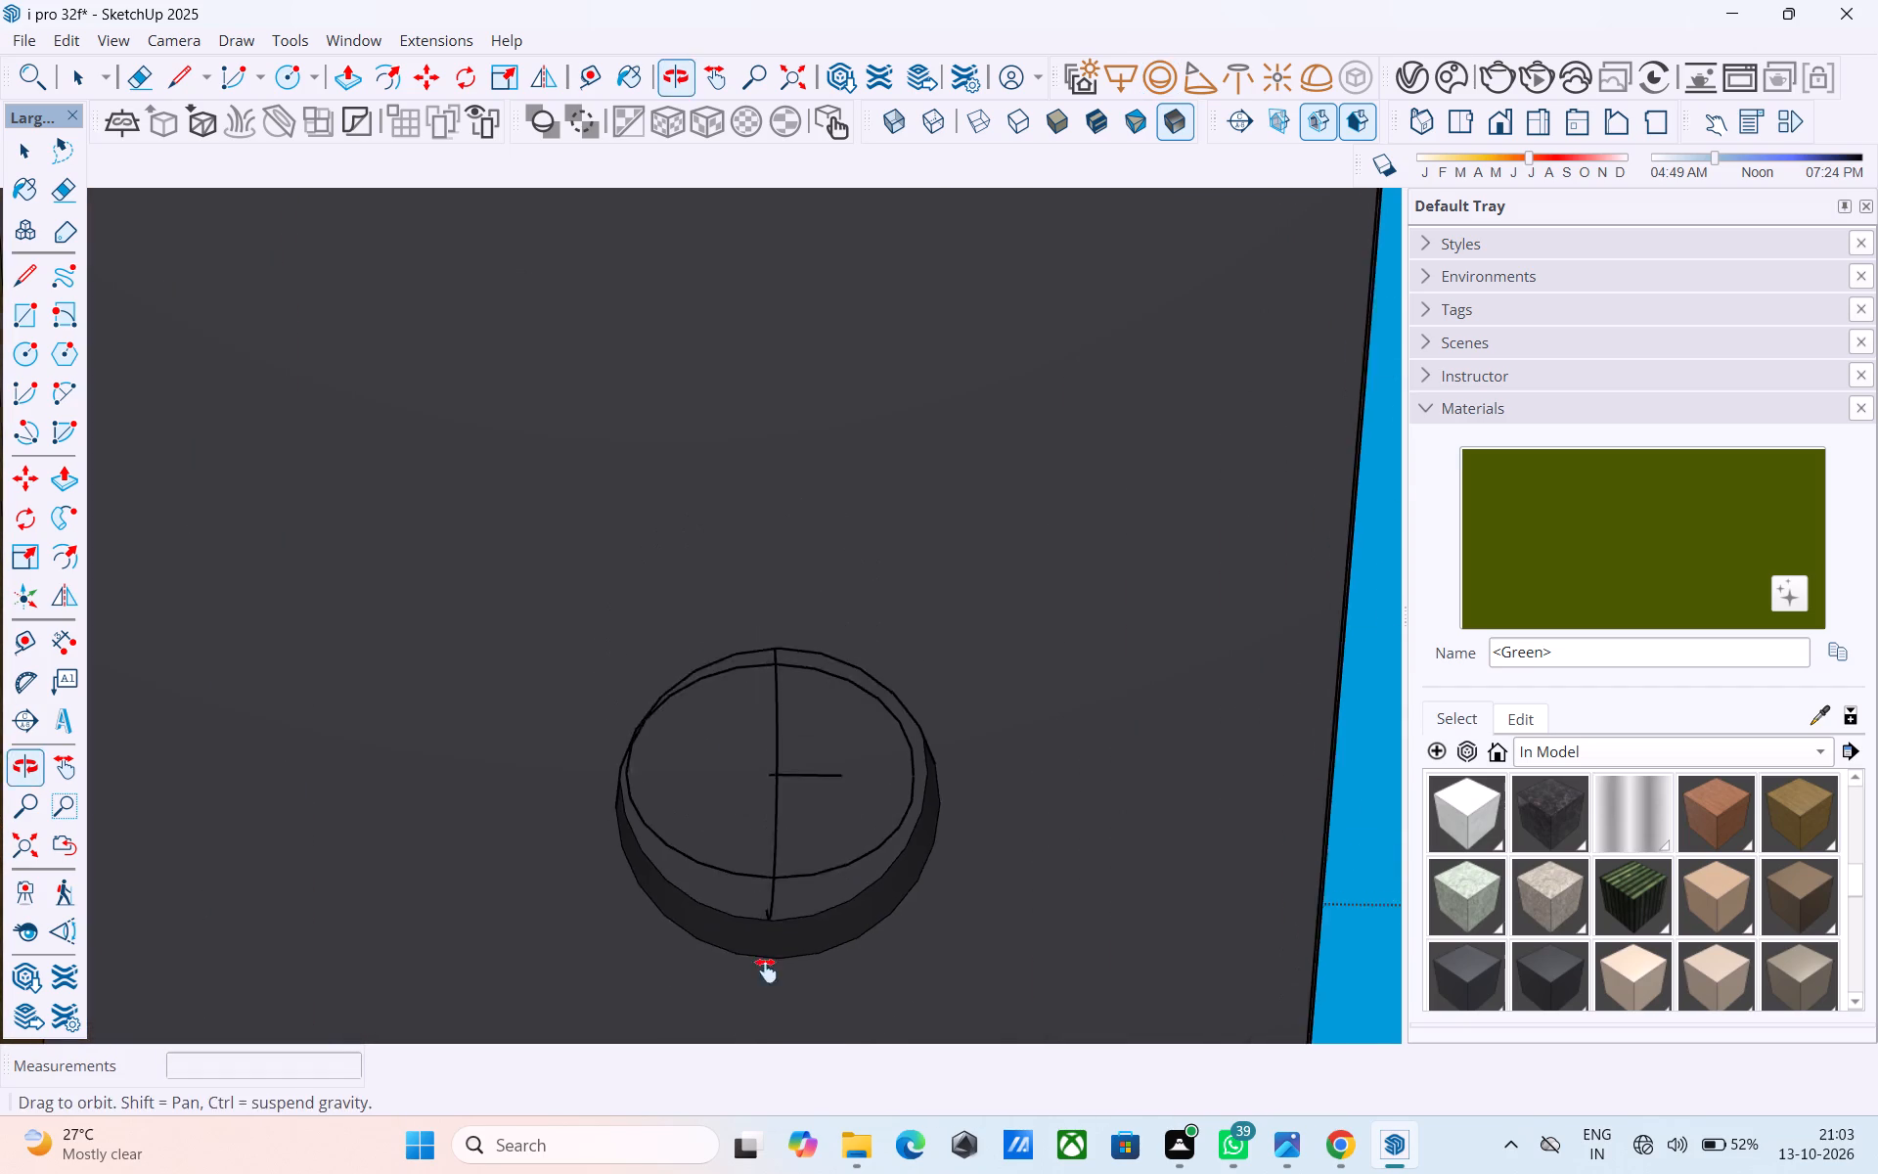
middle_click_drag(766, 971, 770, 981)
scroll(675, 575, "down", 6)
middle_click_drag(654, 565, 701, 991, "shift")
middle_click_drag(705, 529, 647, 1163, "shift")
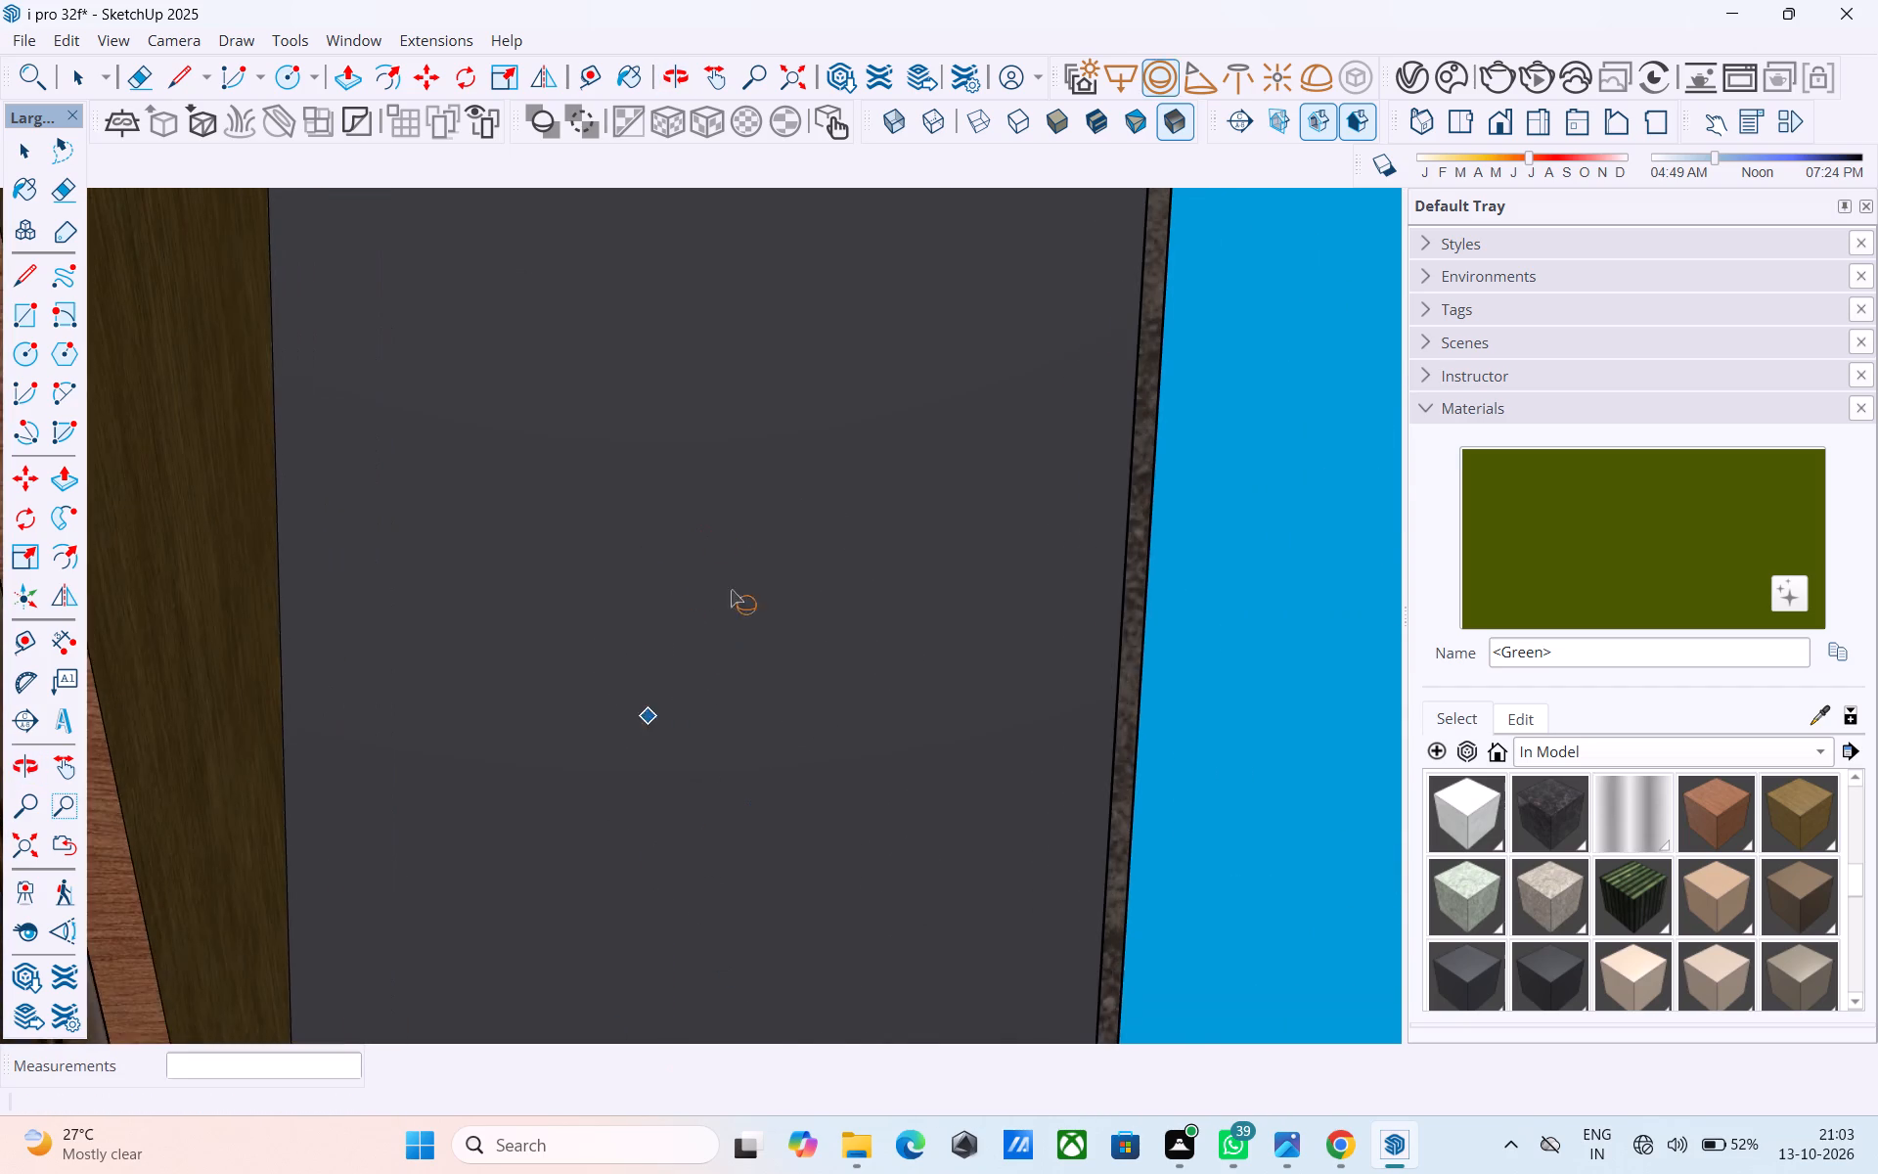
middle_click_drag(755, 540, 625, 1126, "shift")
middle_click_drag(627, 667, 682, 673, "shift")
scroll(693, 687, "up", 4)
left_click(728, 702)
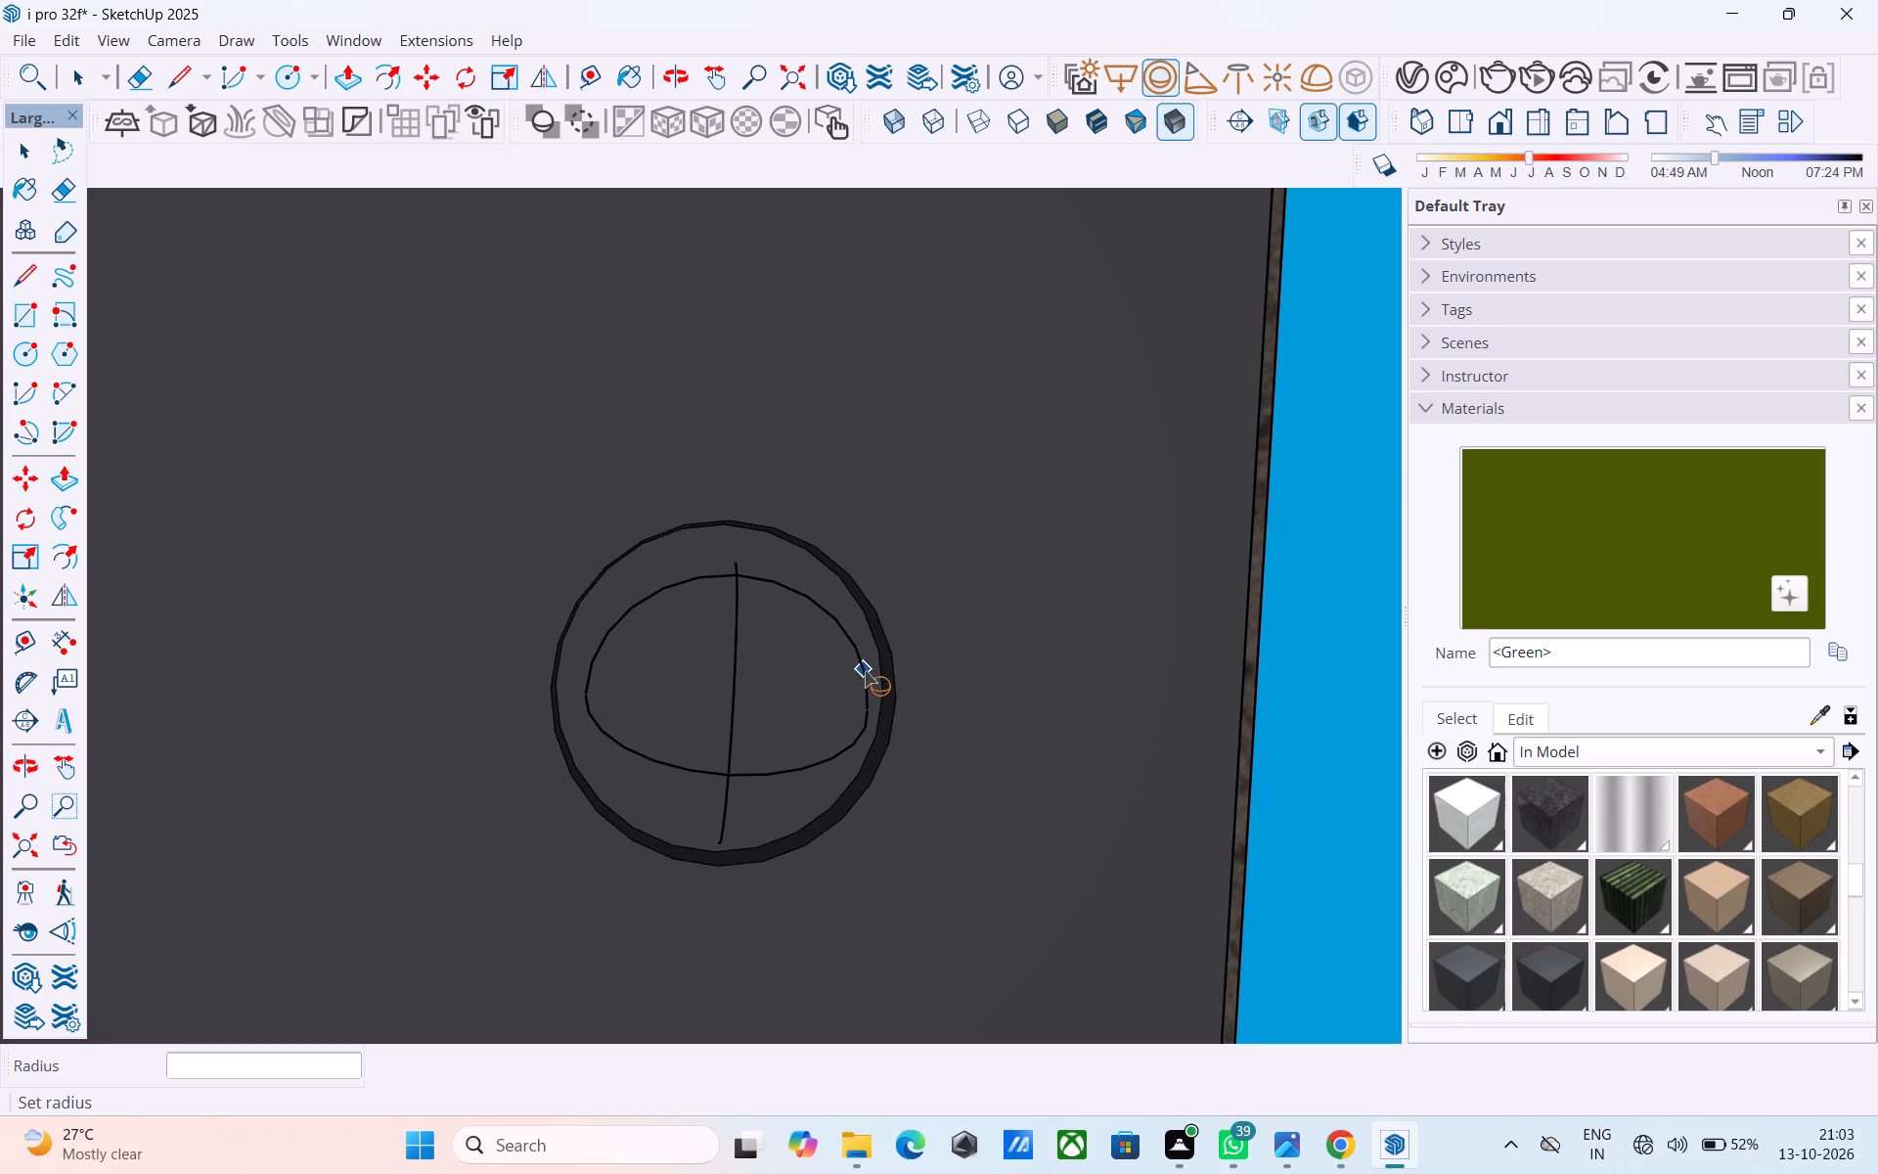
left_click(1145, 87)
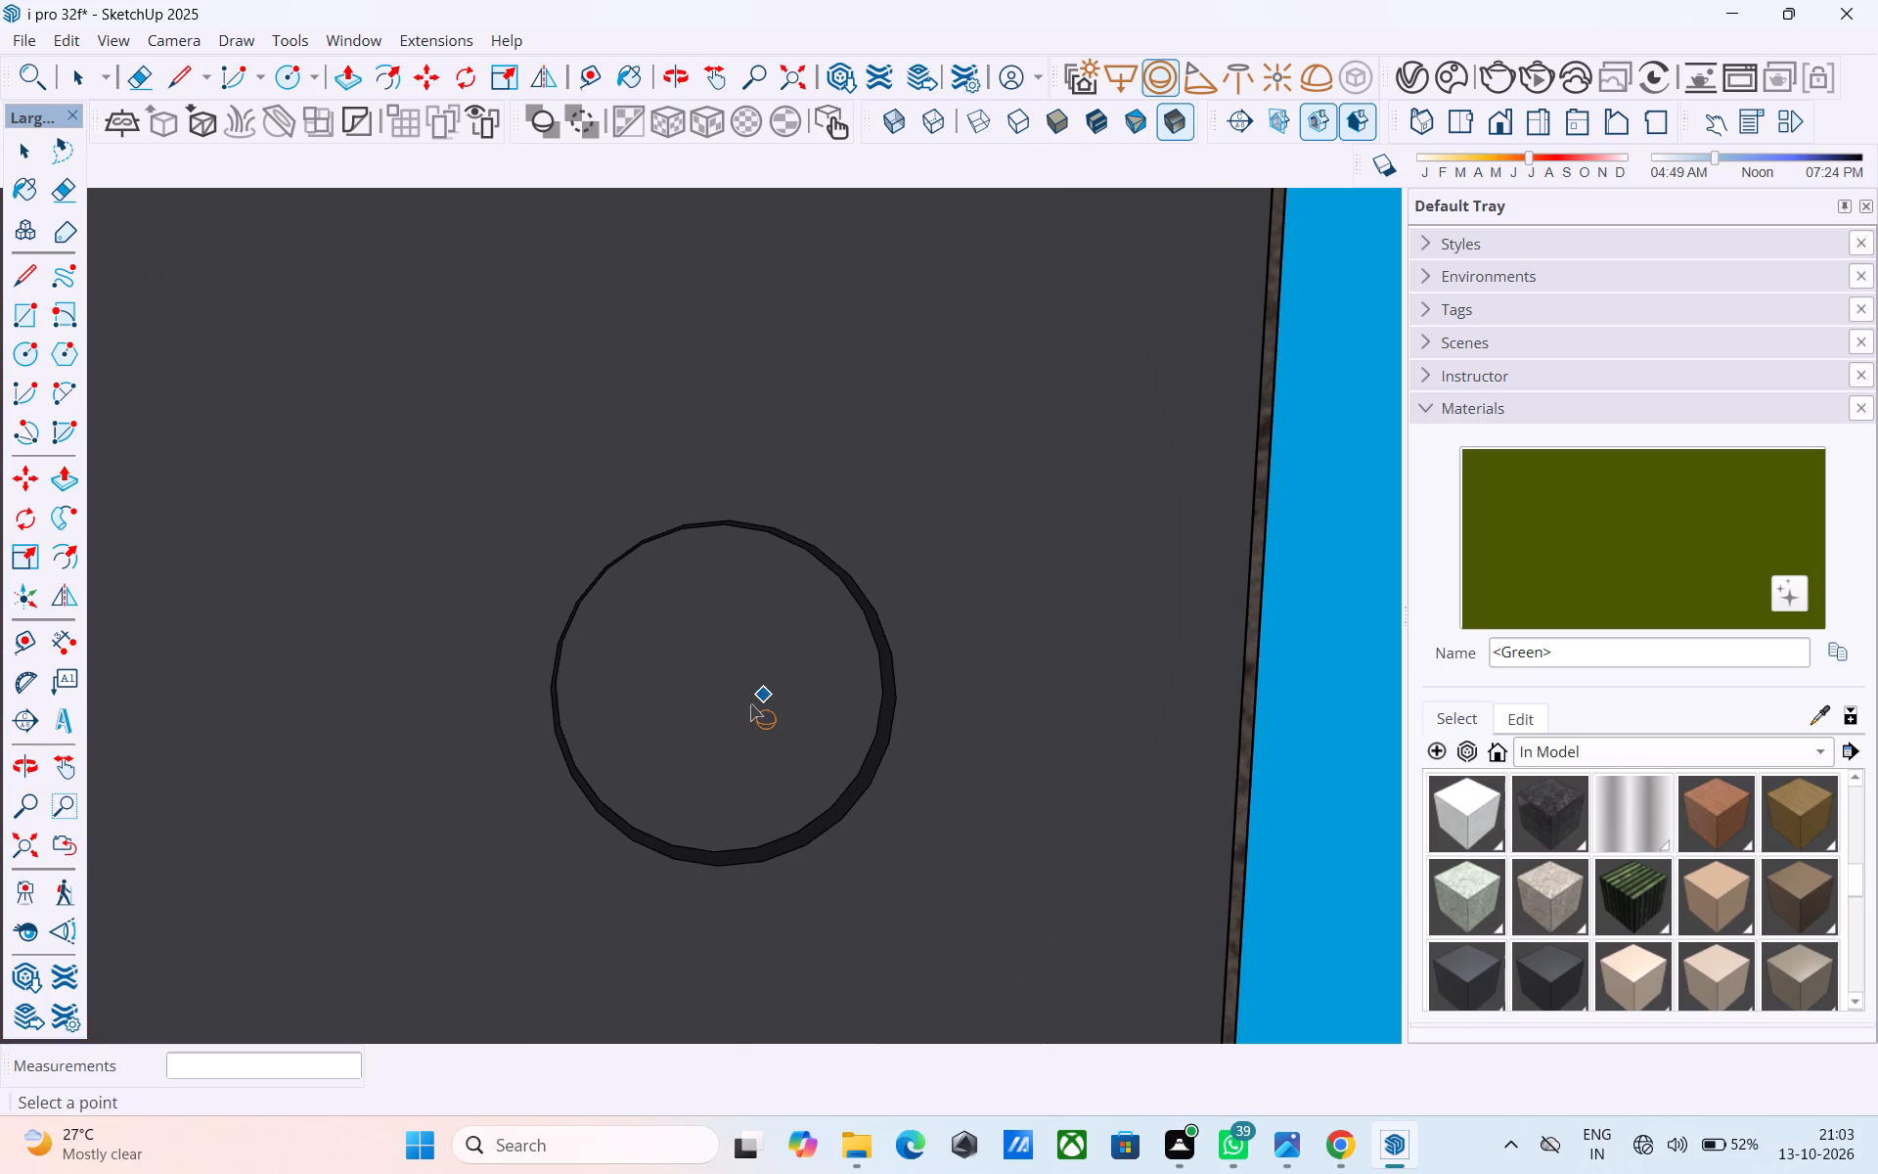
left_click(714, 691)
left_click(830, 576)
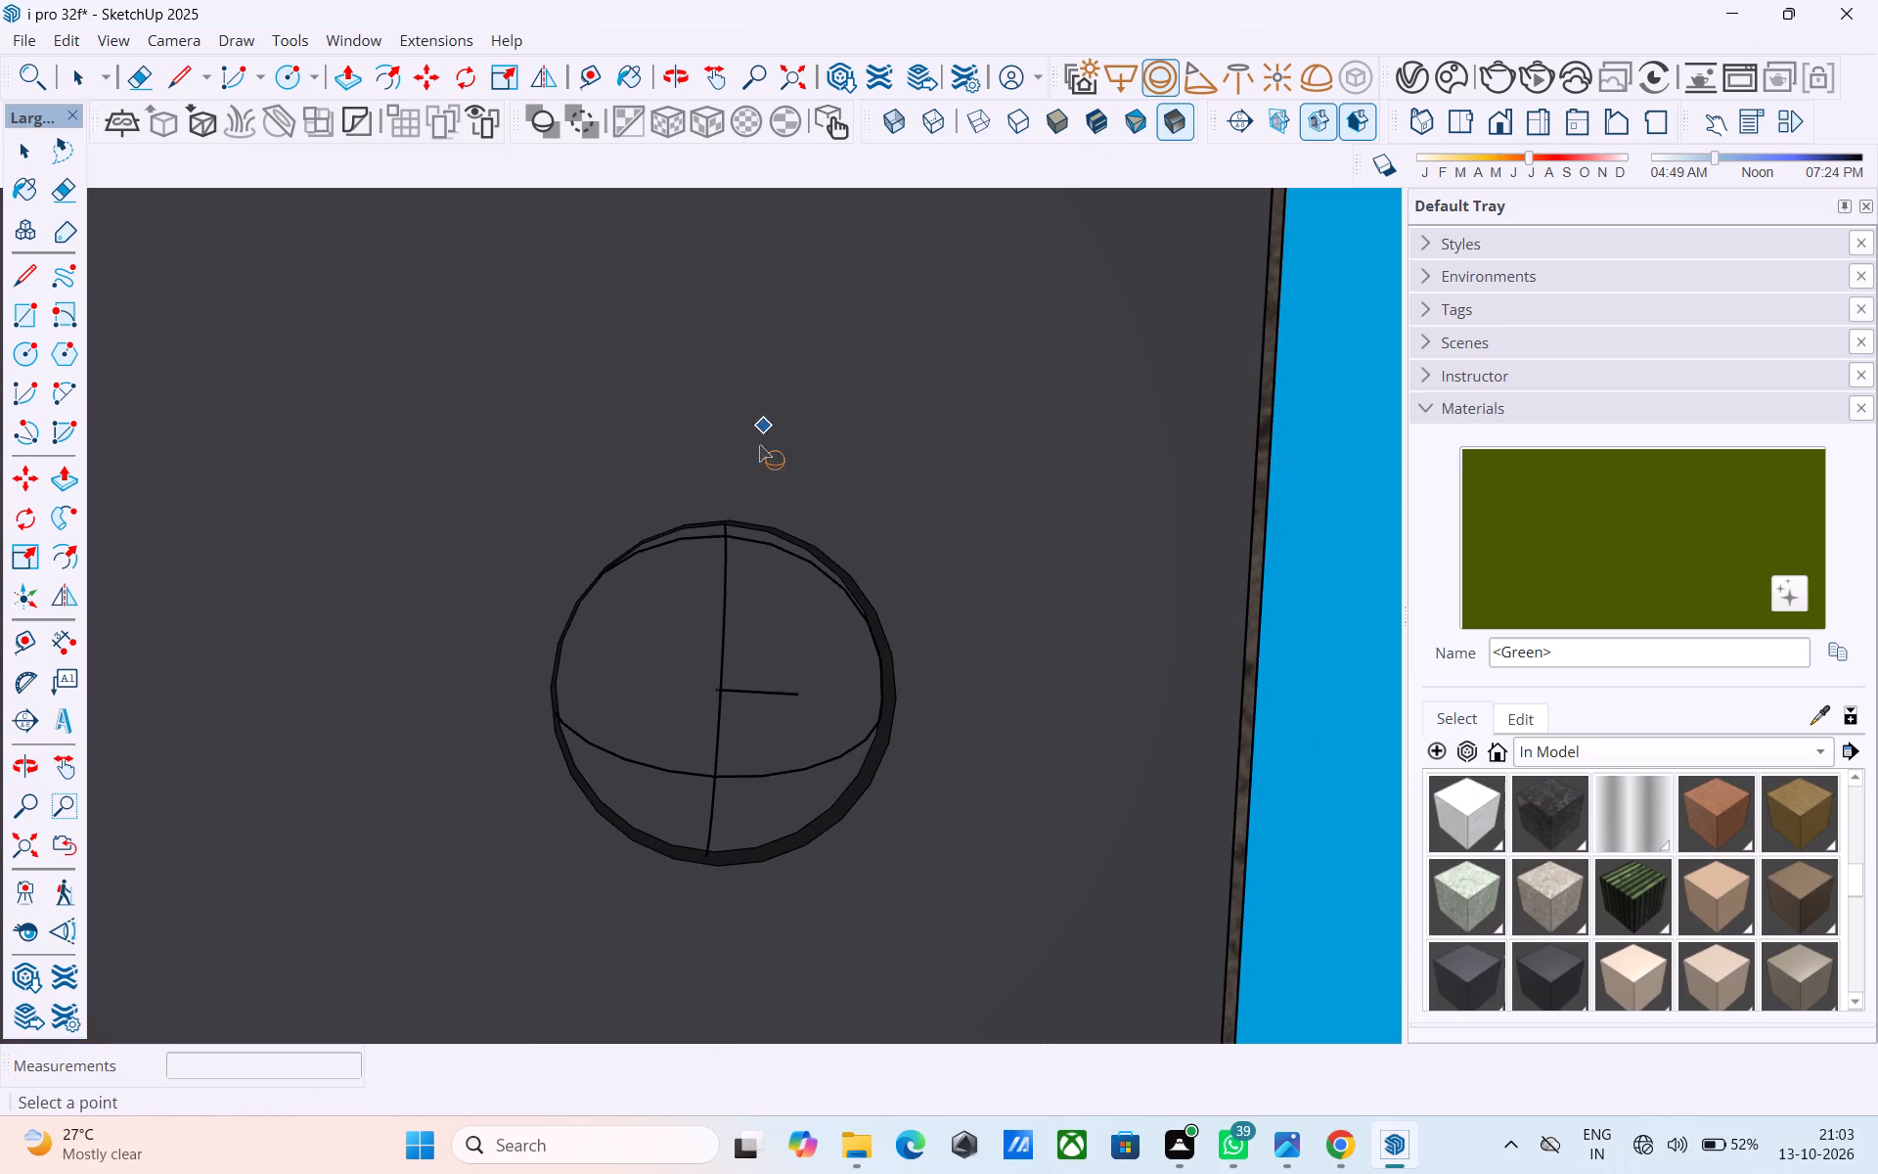
Place a sphere light centred in the uppermost recess of the sloping overhang, nearly filling the recess.
scroll(759, 444, "down", 1)
middle_click_drag(737, 562, 736, 652)
middle_click_drag(713, 447, 631, 952, "shift")
scroll(683, 398, "down", 2, "shift")
middle_click_drag(683, 398, 681, 462)
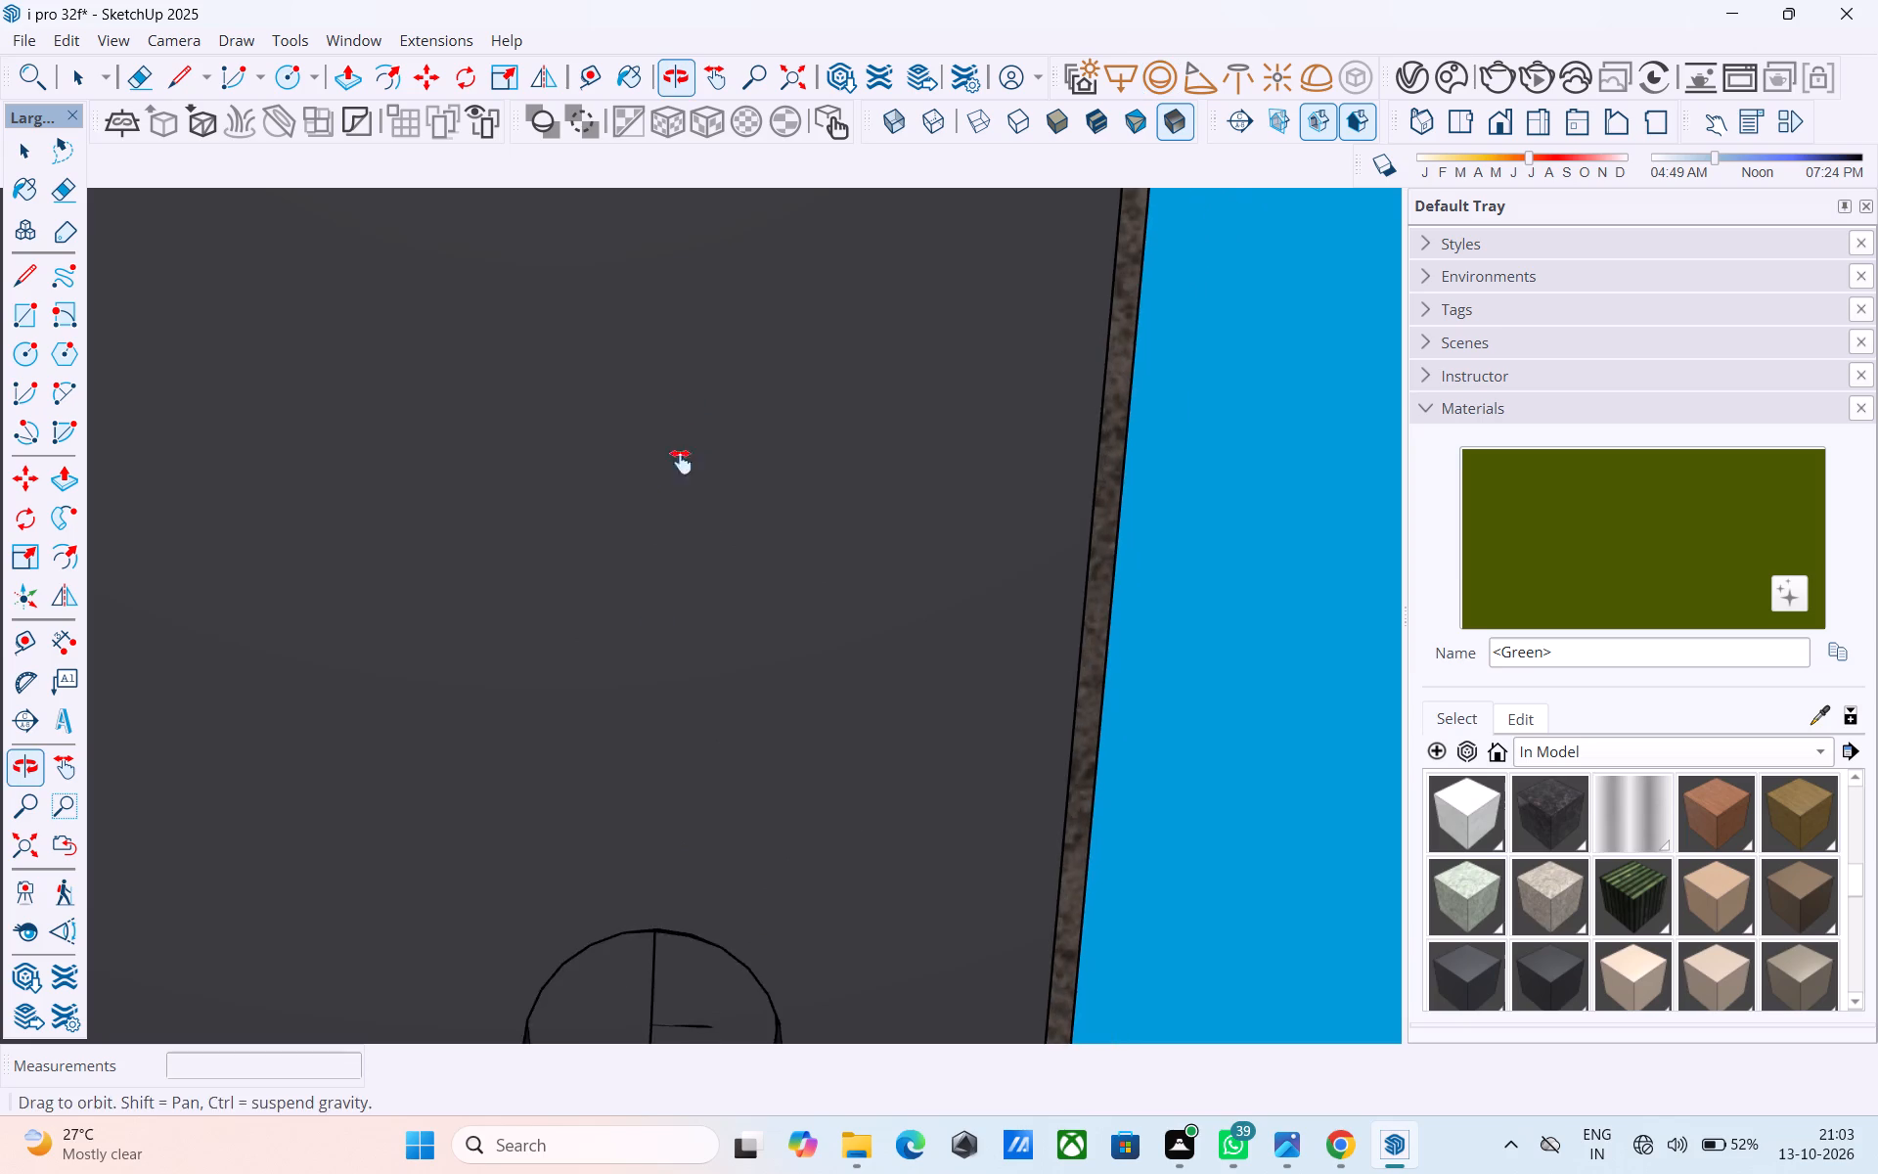
middle_click_drag(681, 462, 648, 842)
middle_click_drag(703, 378, 725, 826, "shift")
middle_click_drag(751, 345, 794, 880, "shift")
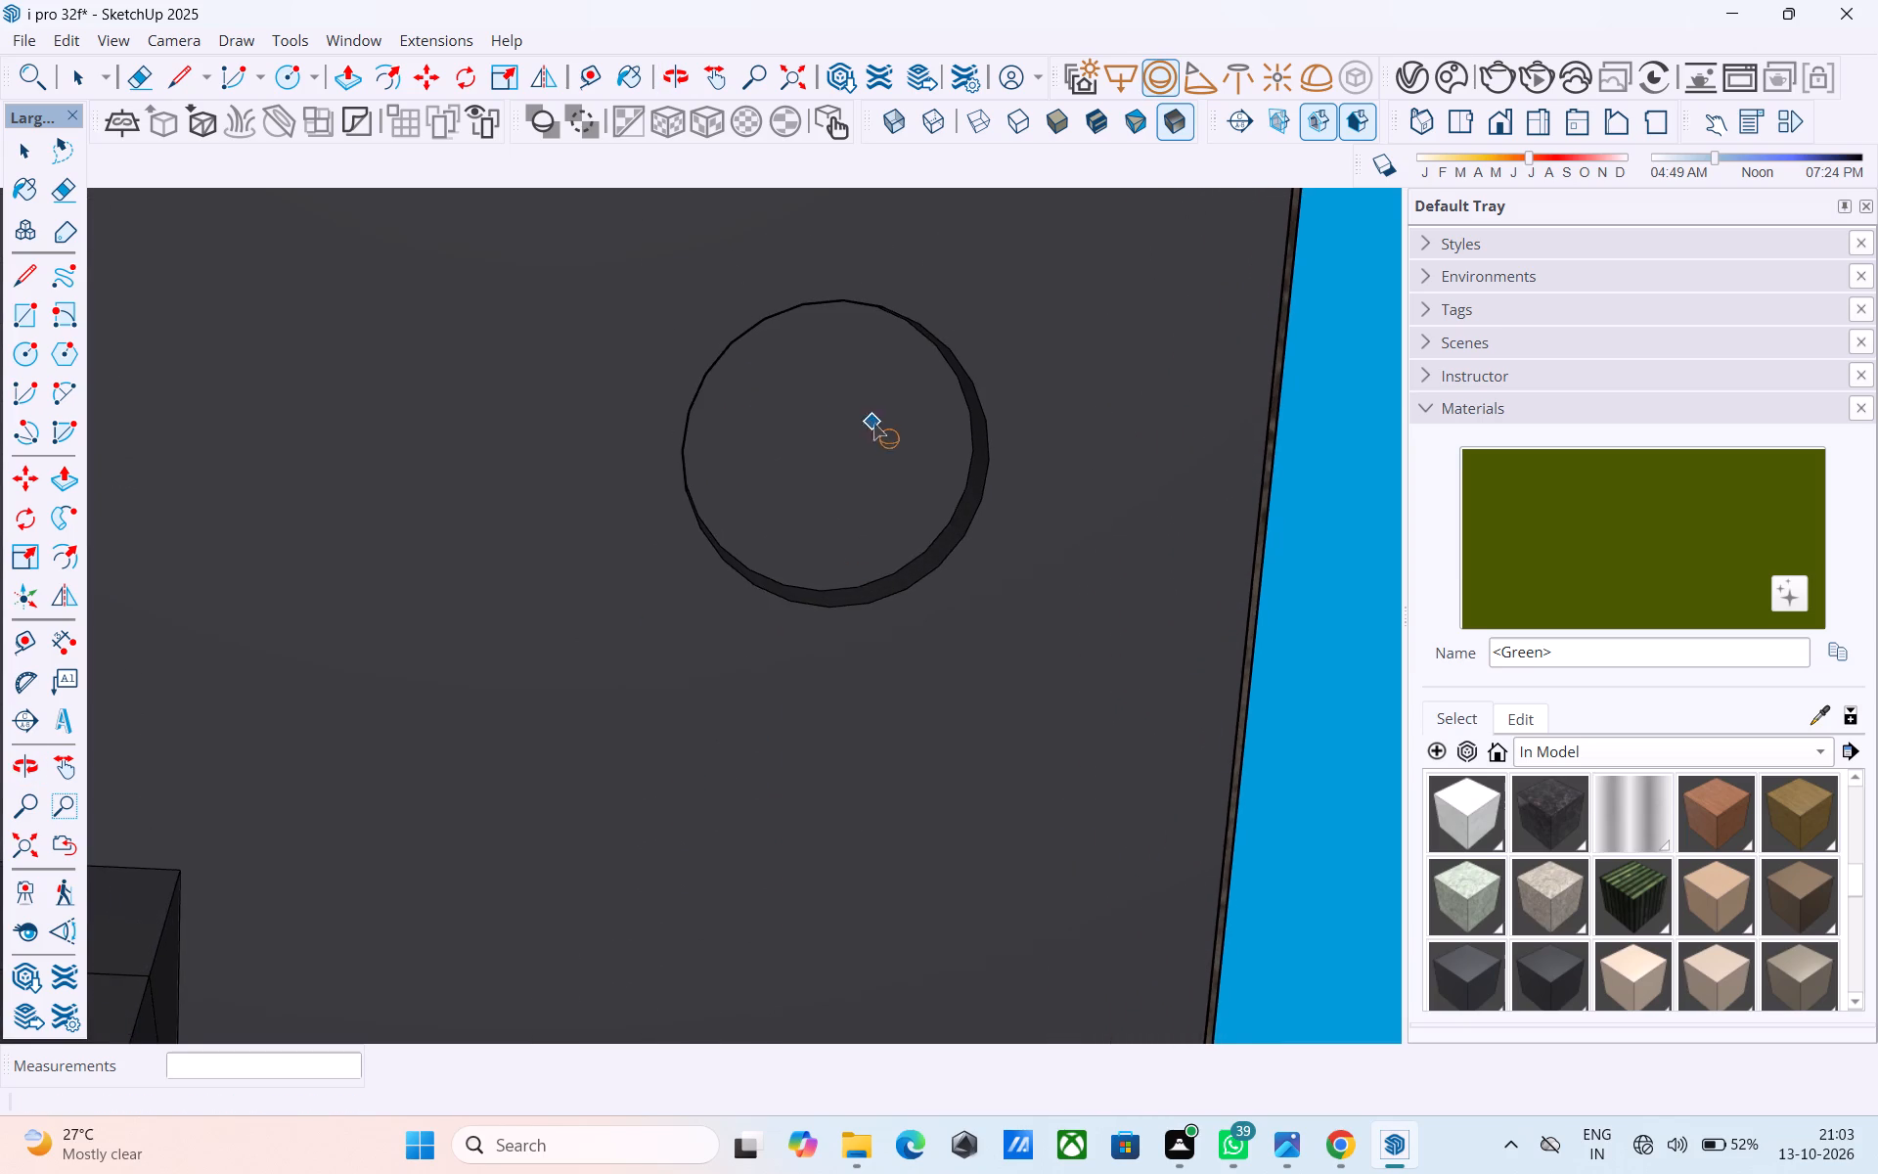
middle_click_drag(862, 414, 838, 407)
left_click(822, 442)
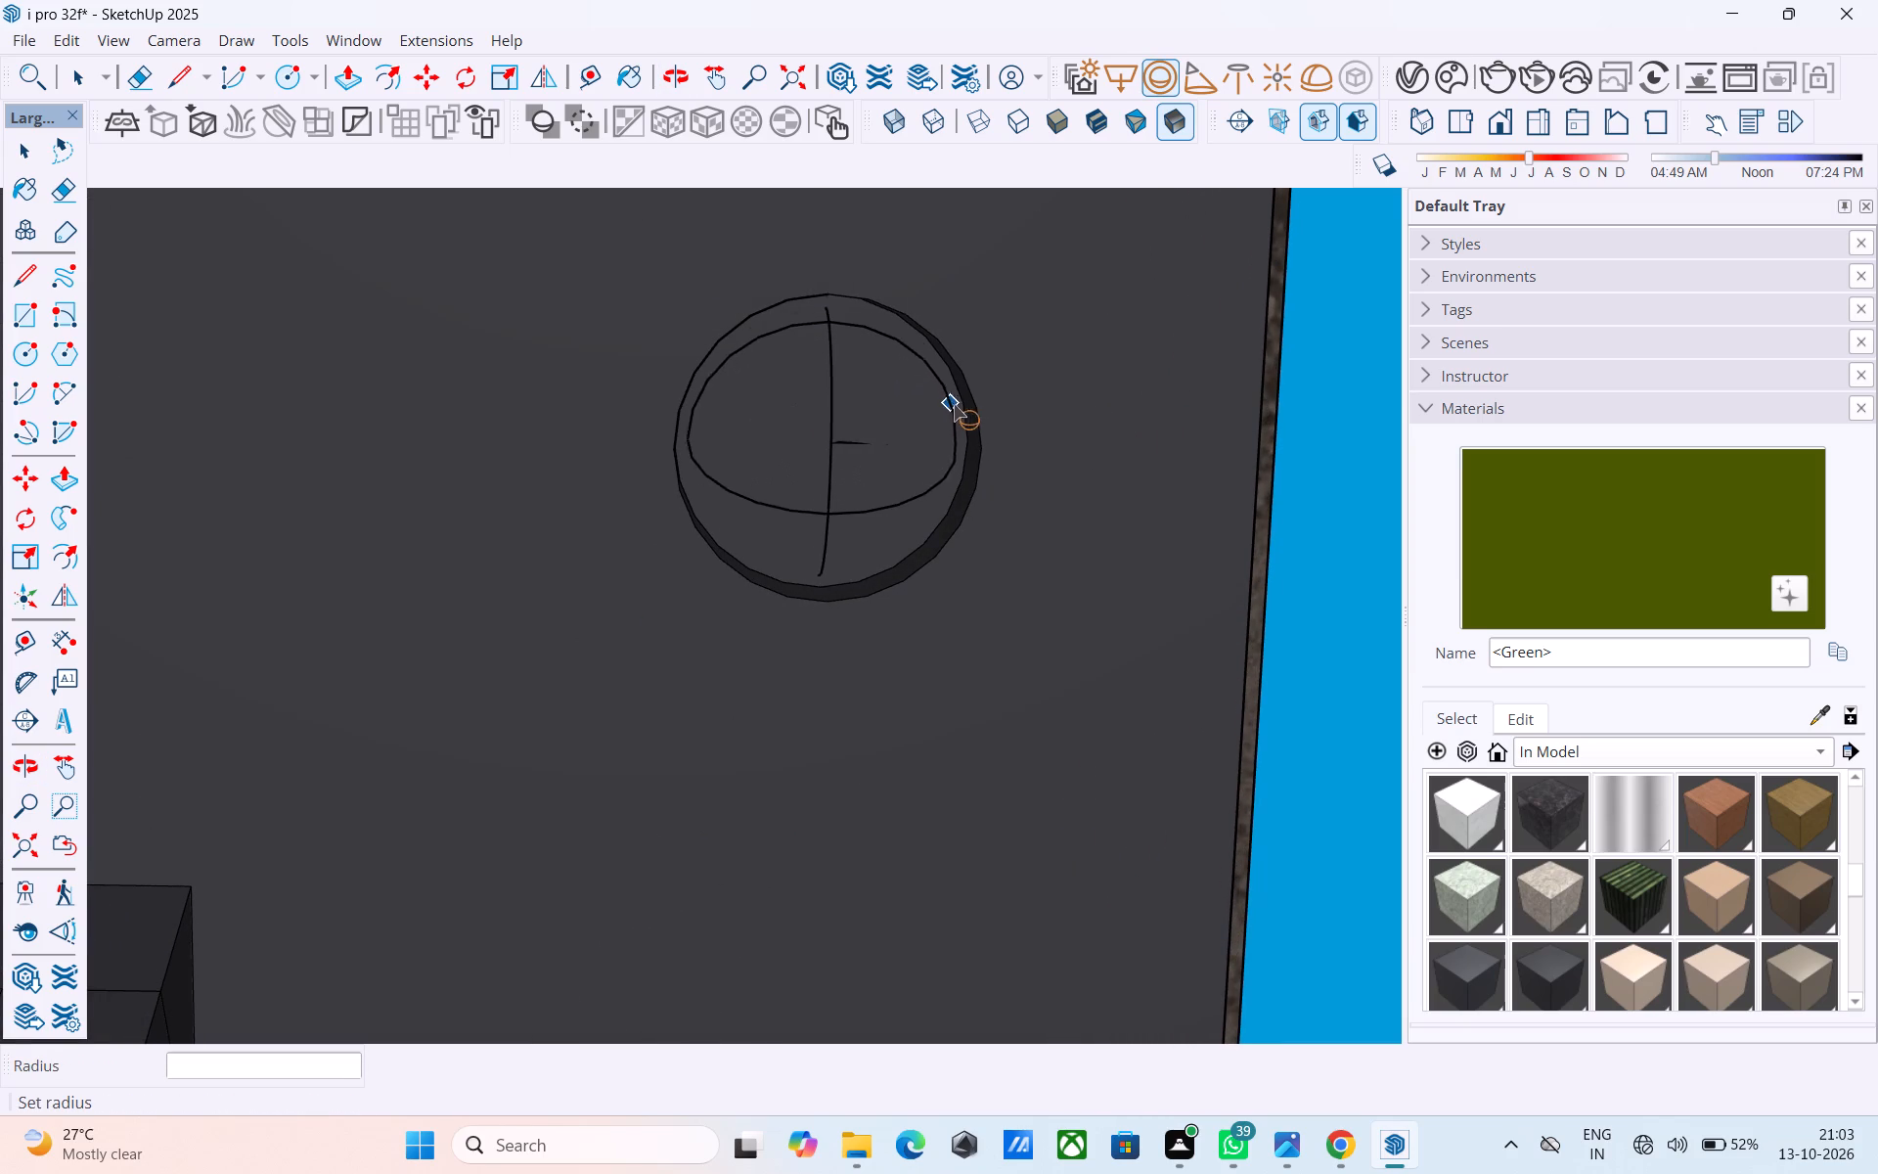
left_click(958, 404)
In the V-Ray Asset Editor, set the intensity of Sphere Light, Sphere Light#1, Sphere Light#2 and Sphere Light#3 to 3000.
middle_click_drag(938, 427, 242, 808)
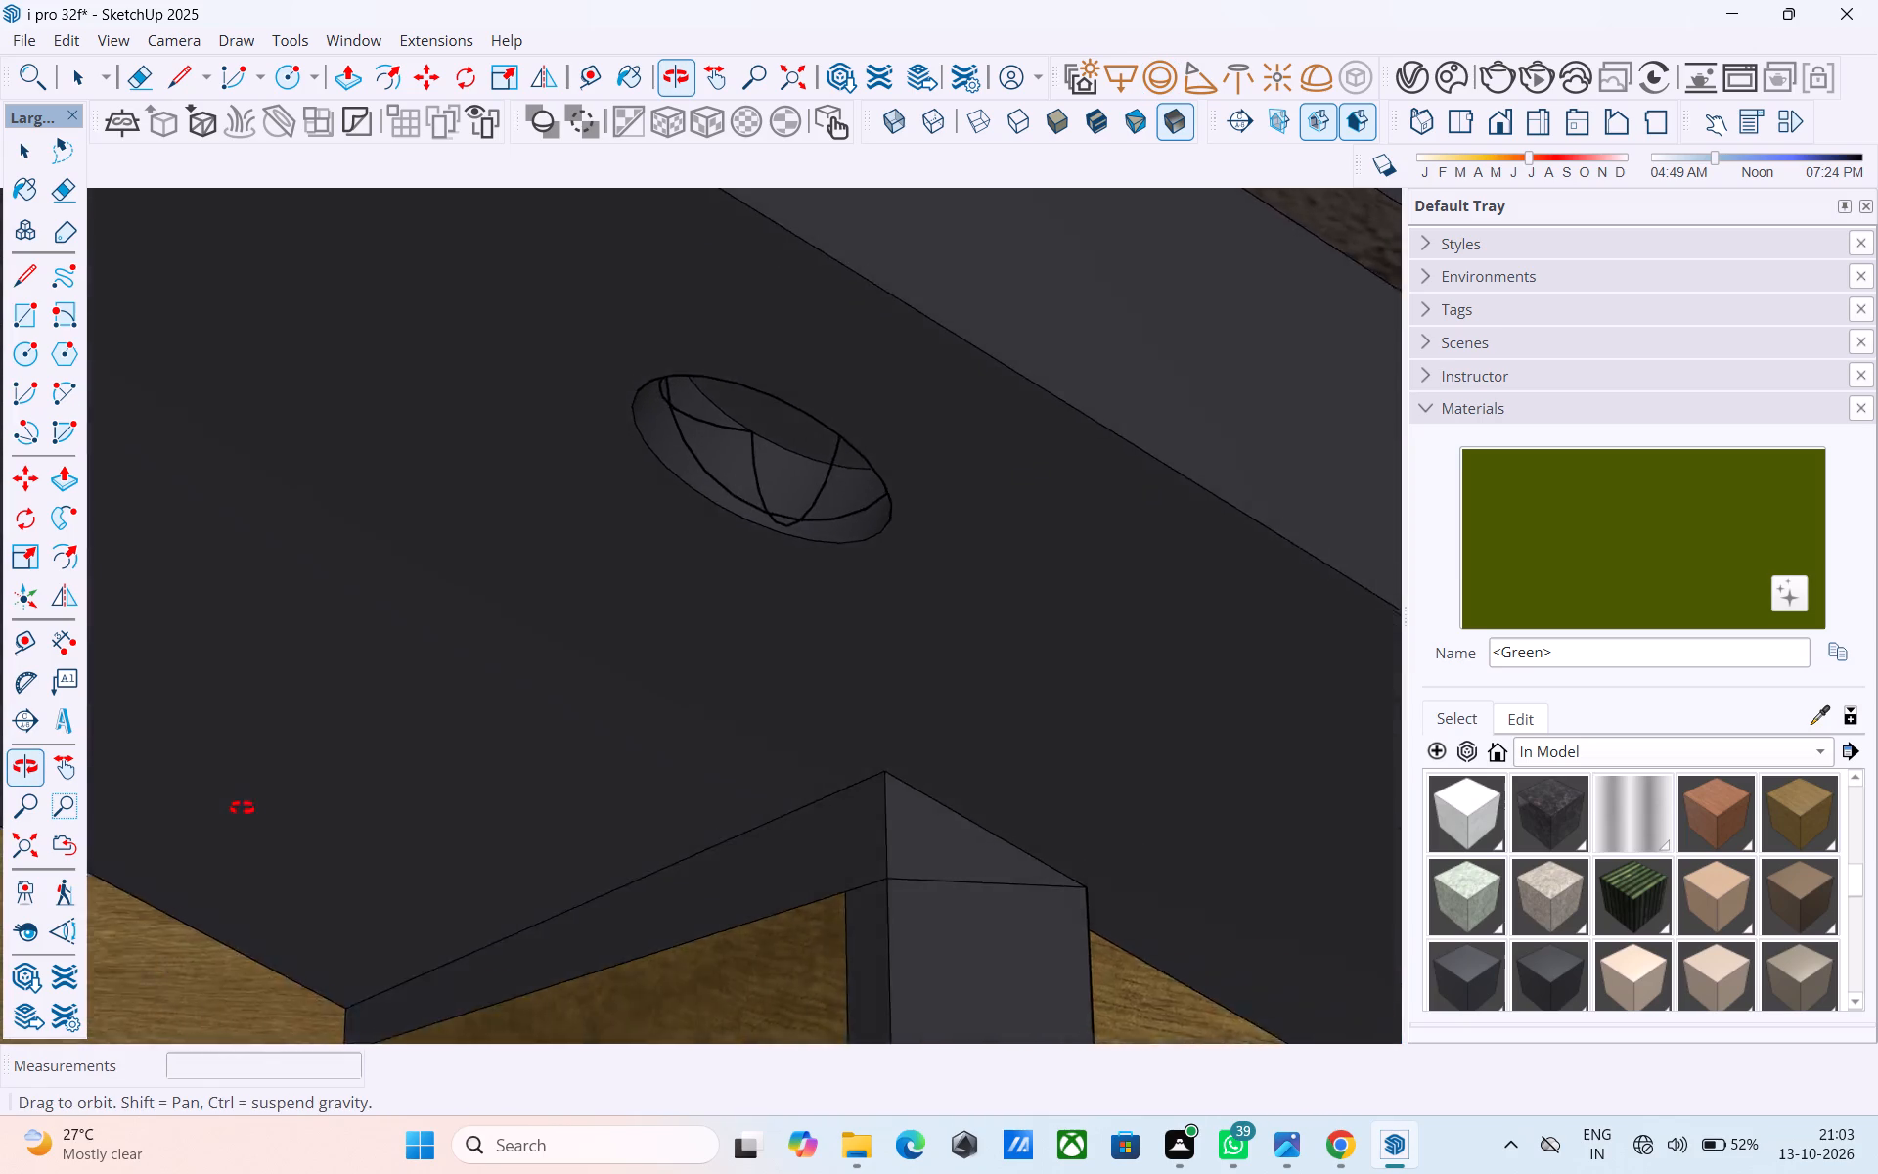
middle_click_drag(242, 808, 124, 800)
scroll(395, 718, "down", 20)
scroll(395, 718, "down", 10)
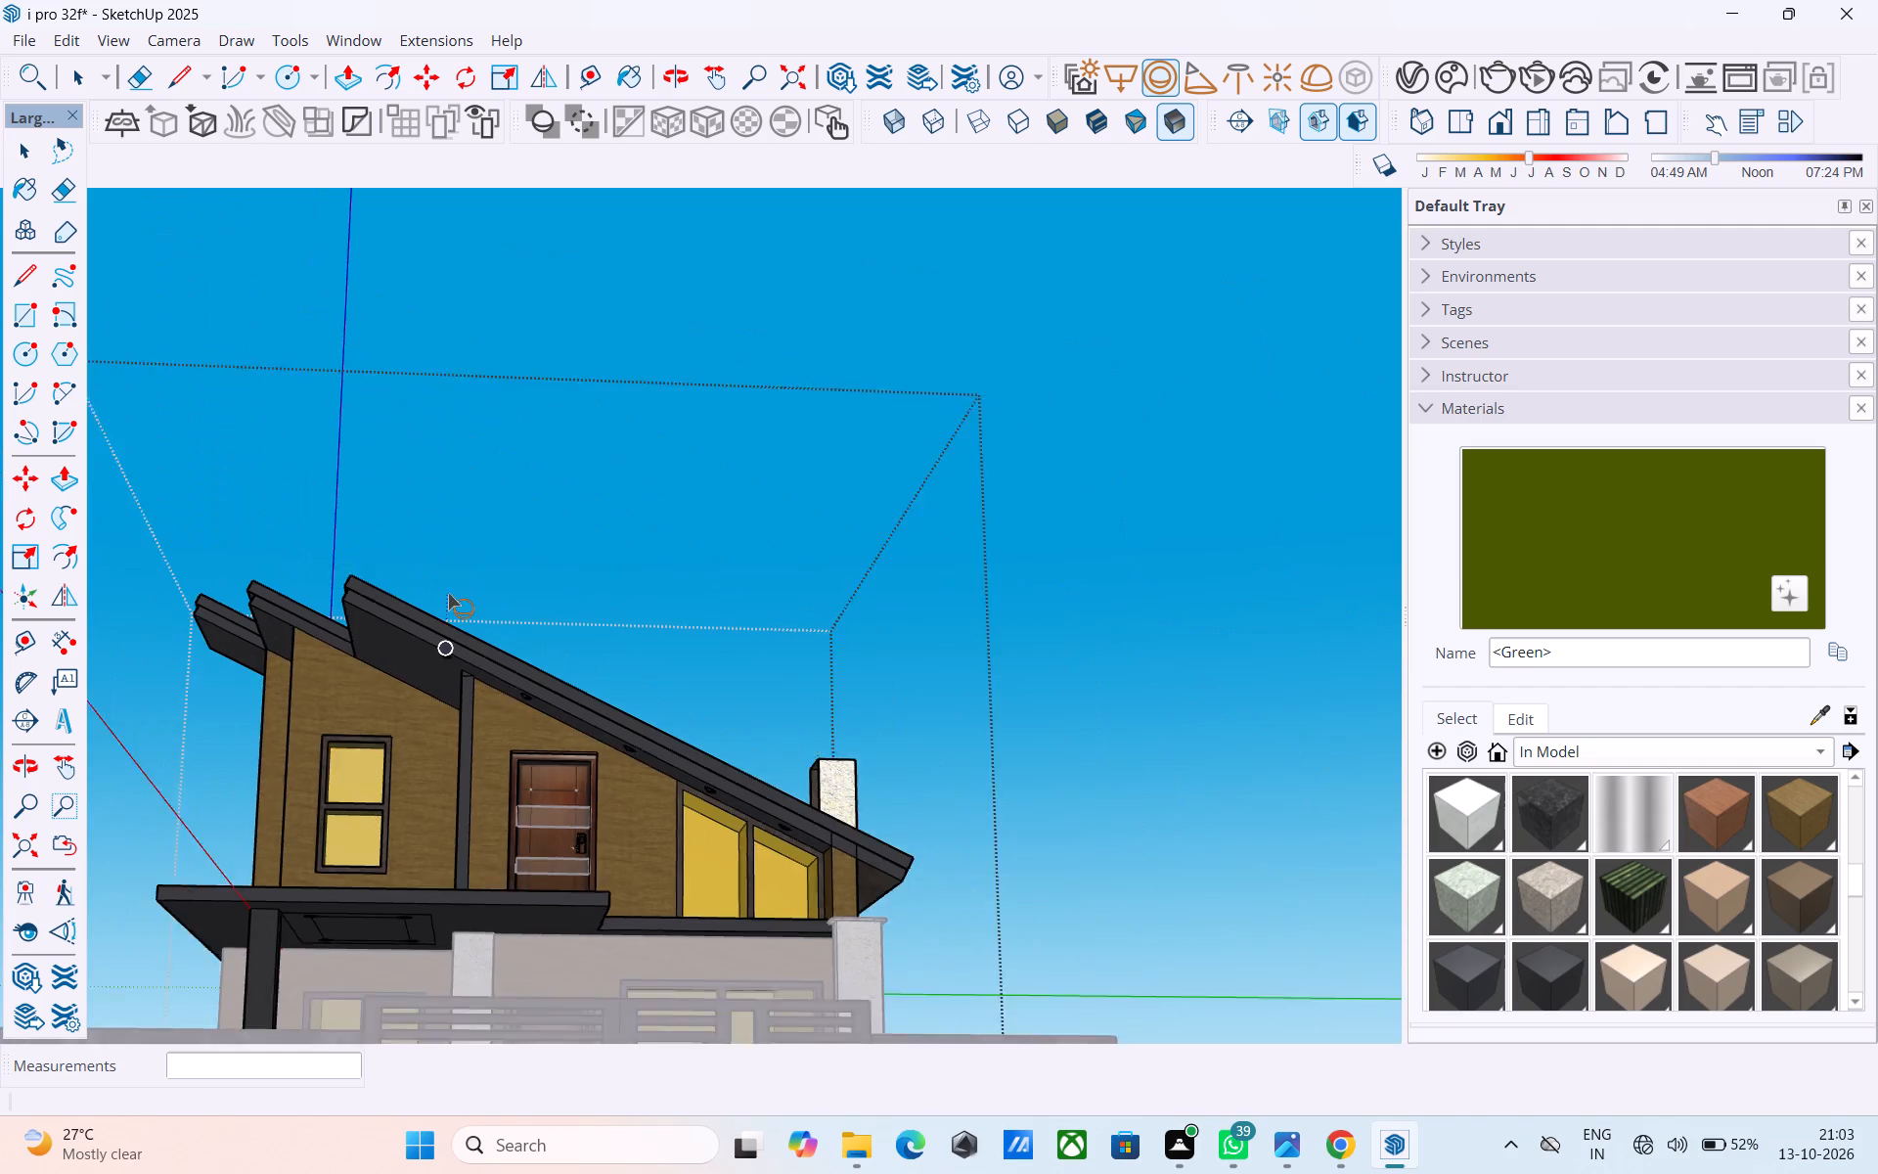
scroll(448, 593, "down", 2)
key("space")
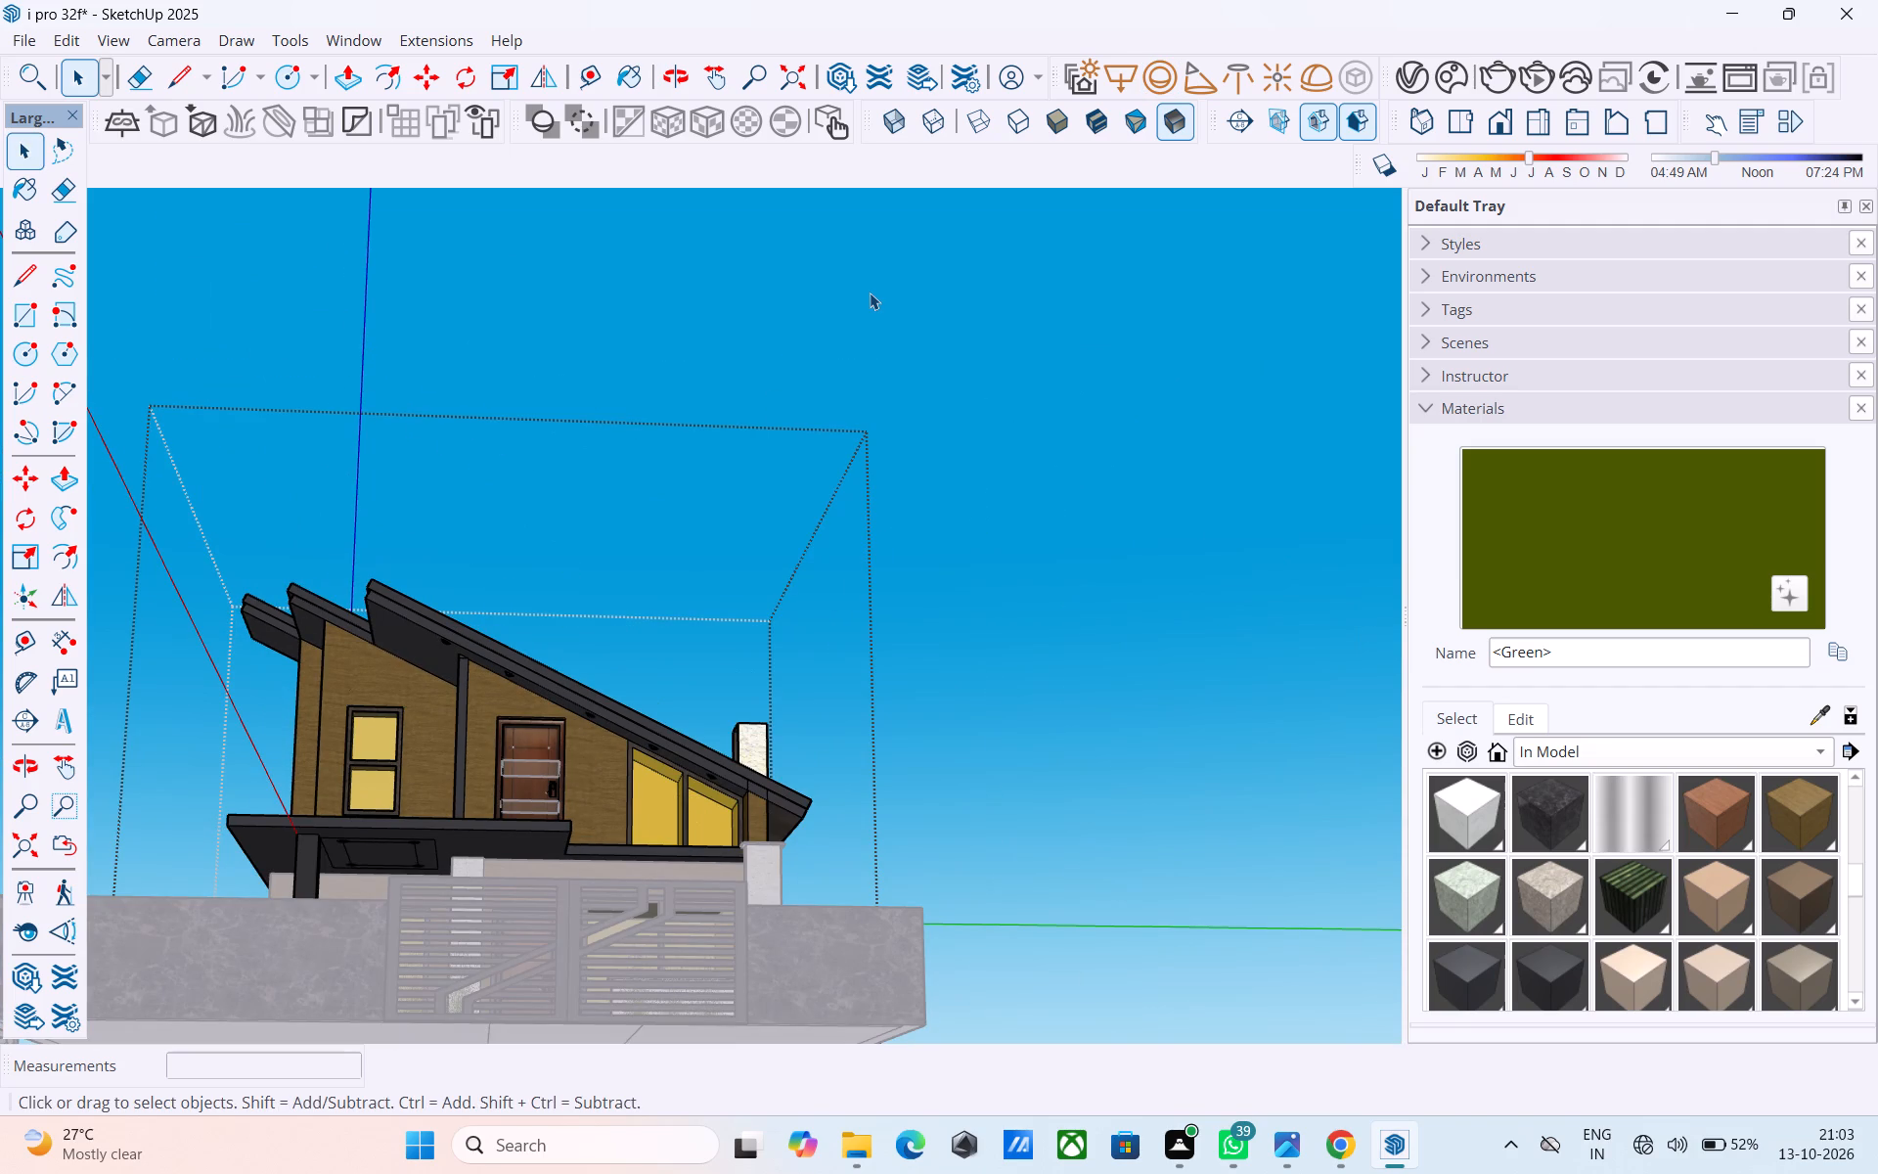
left_click(1412, 85)
scroll(1421, 427, "down", 5)
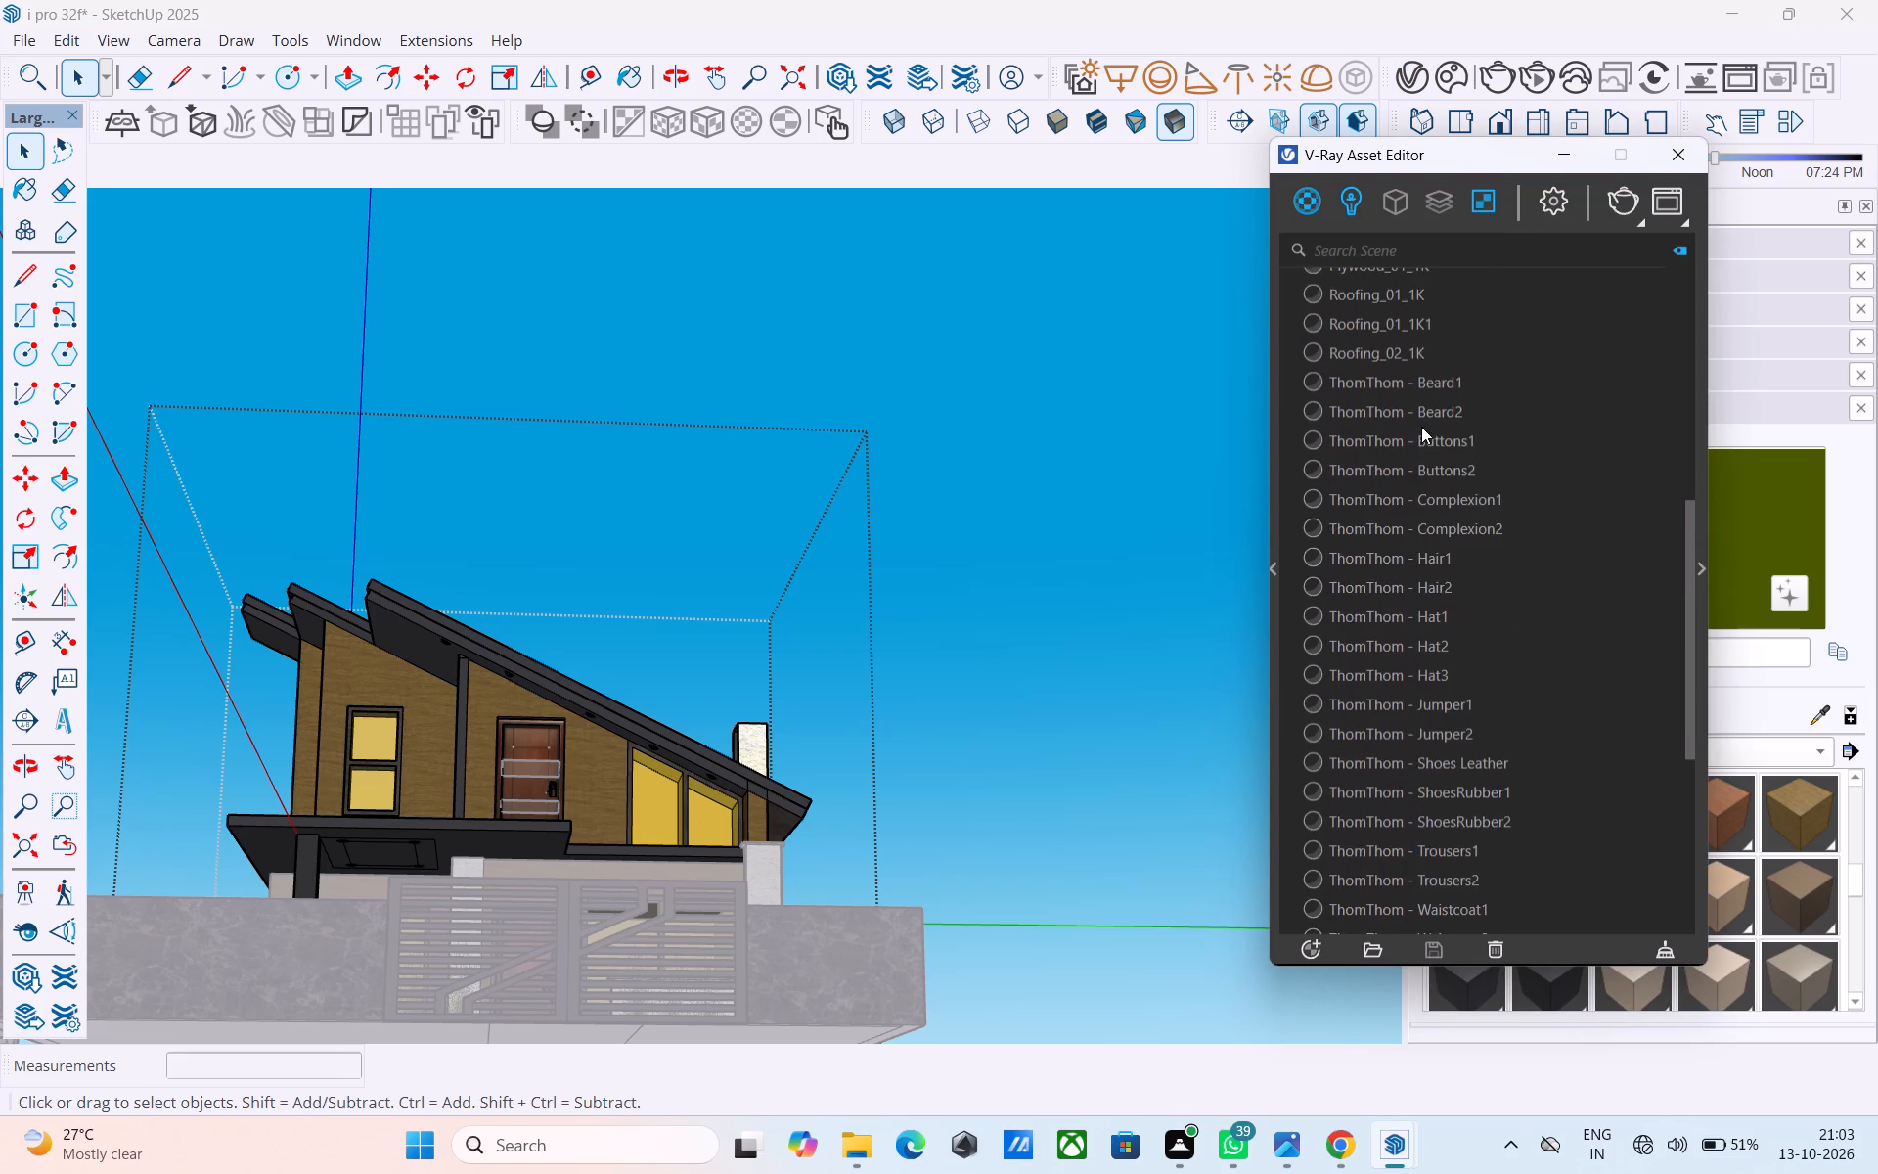
scroll(1421, 427, "down", 10)
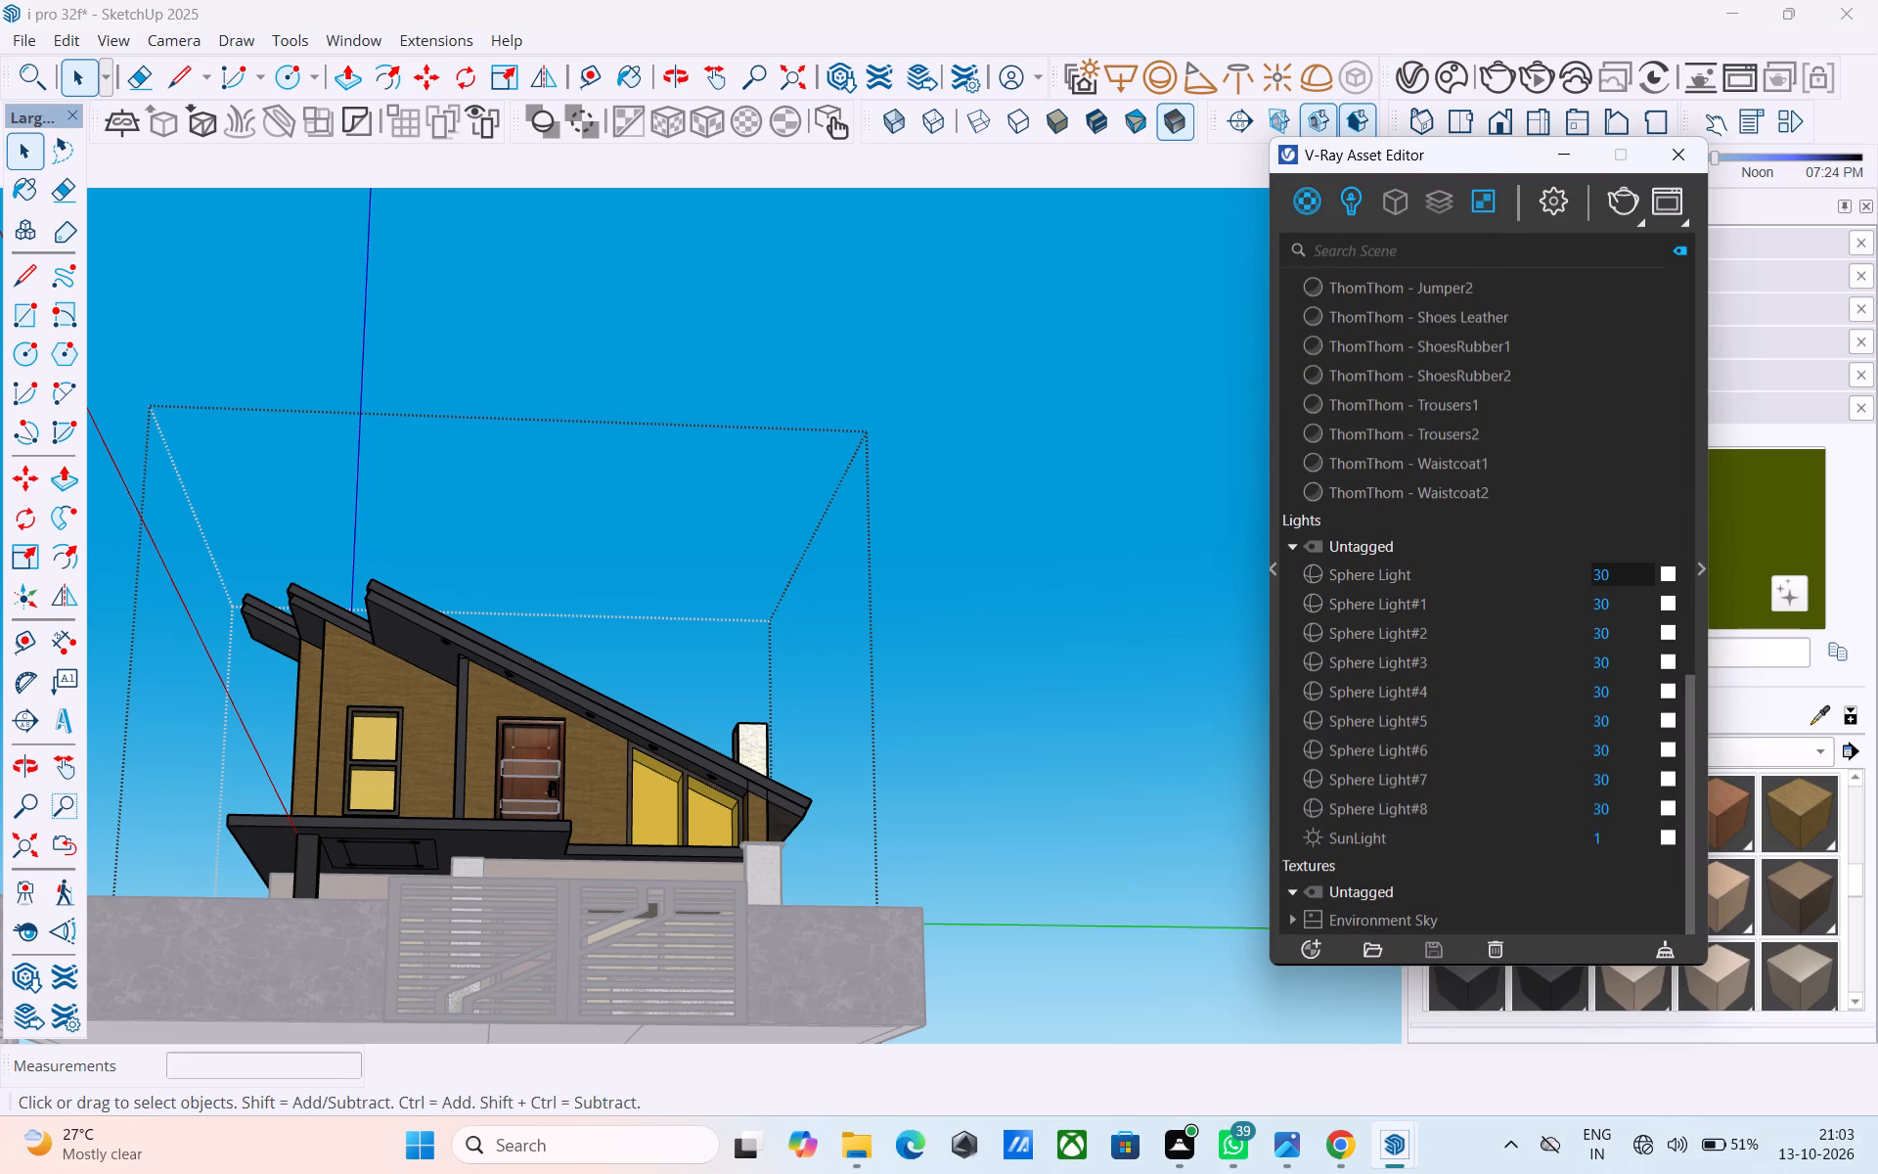
left_click(1614, 572)
type("00")
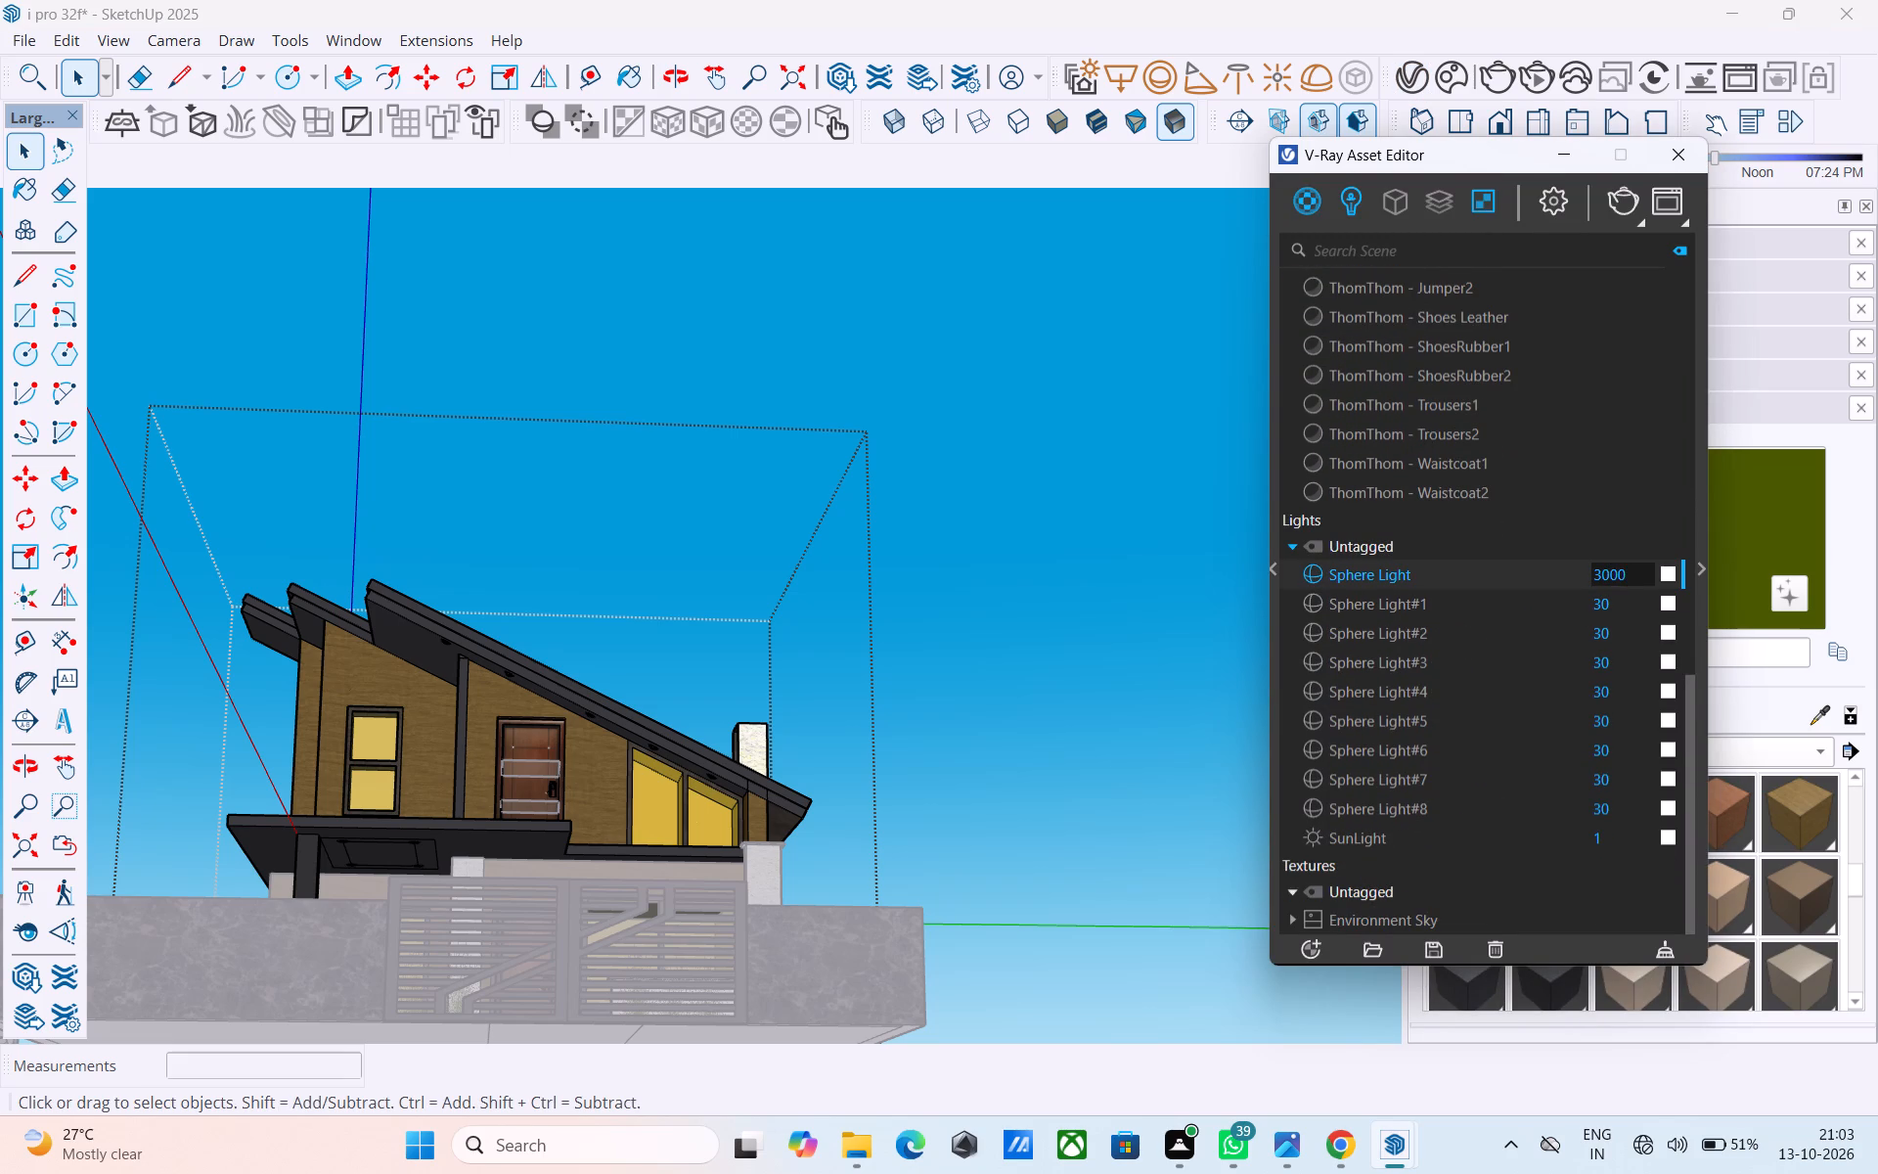
left_click(1616, 593)
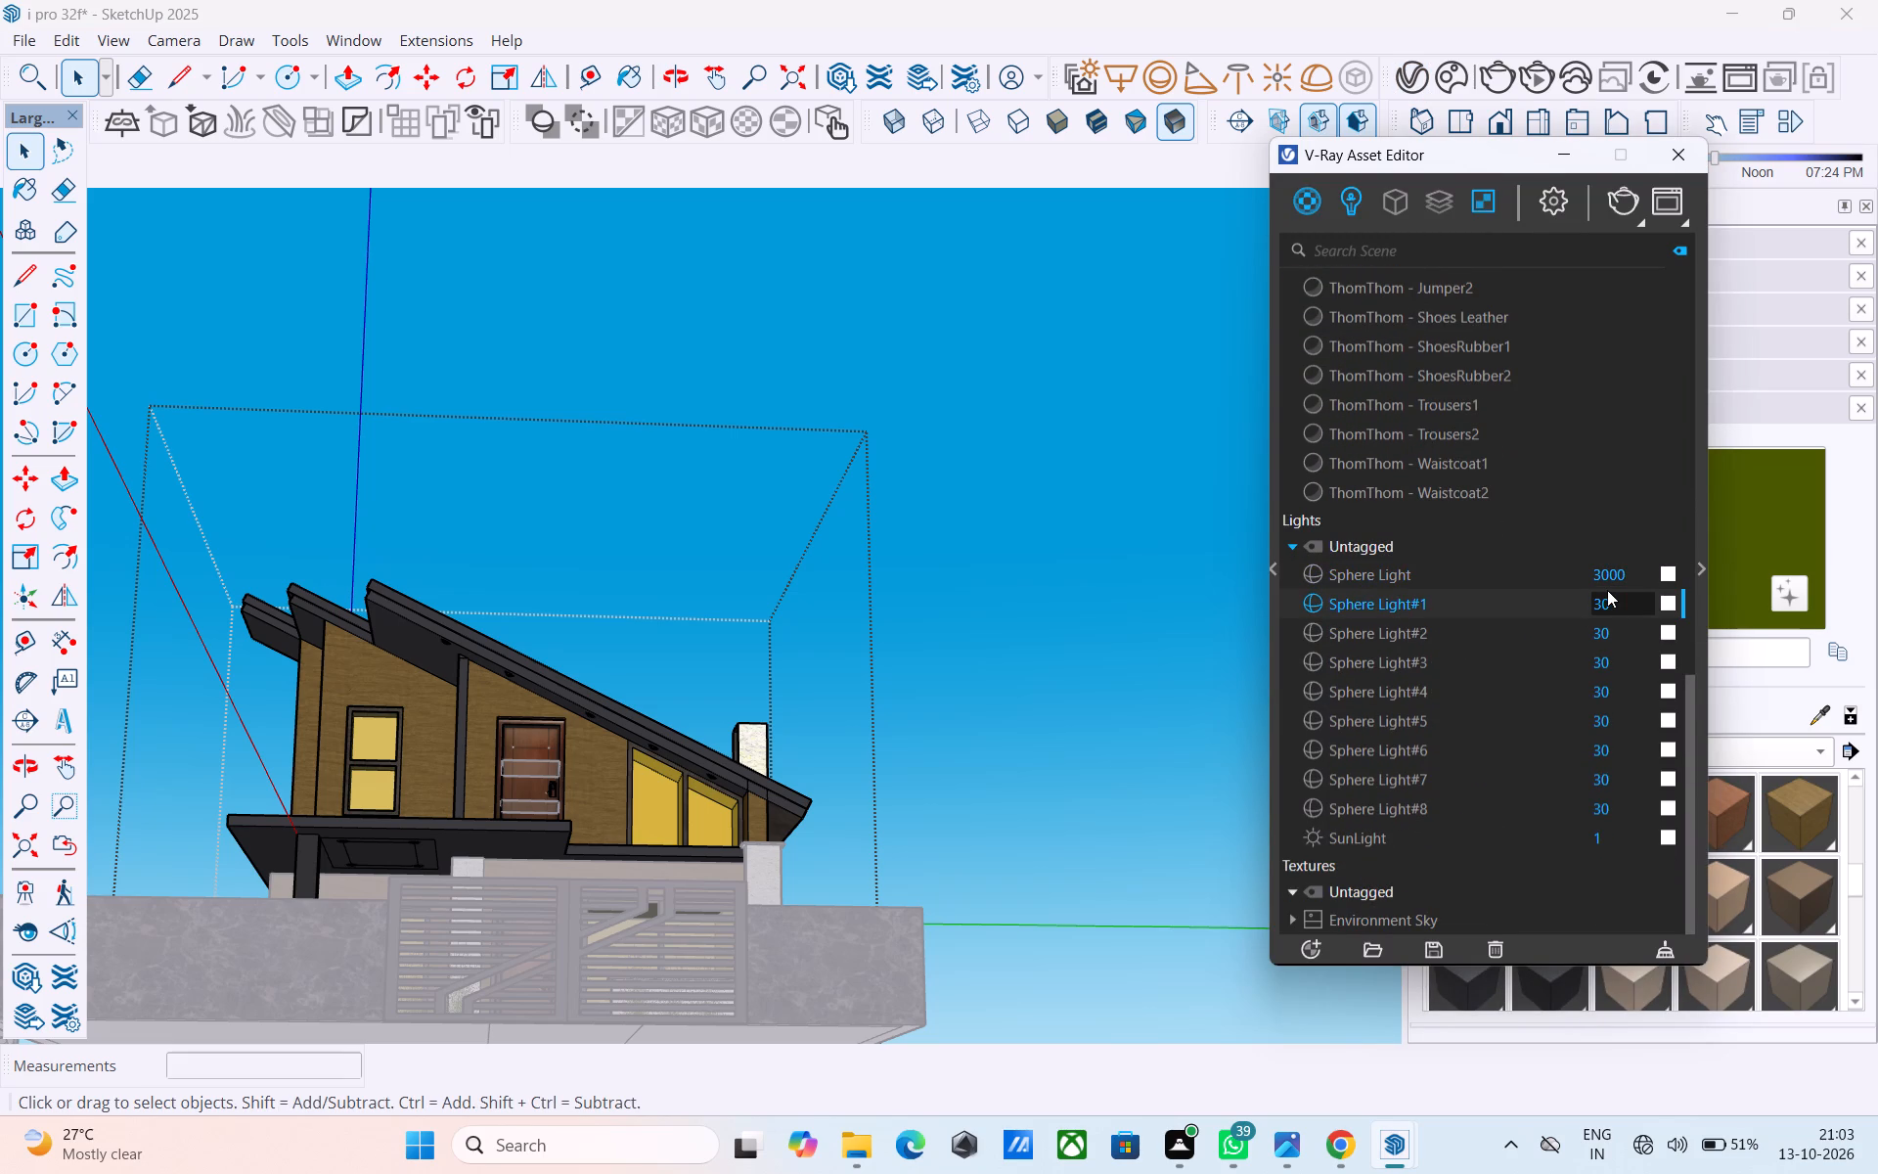
type("00")
left_click(1634, 642)
type("00")
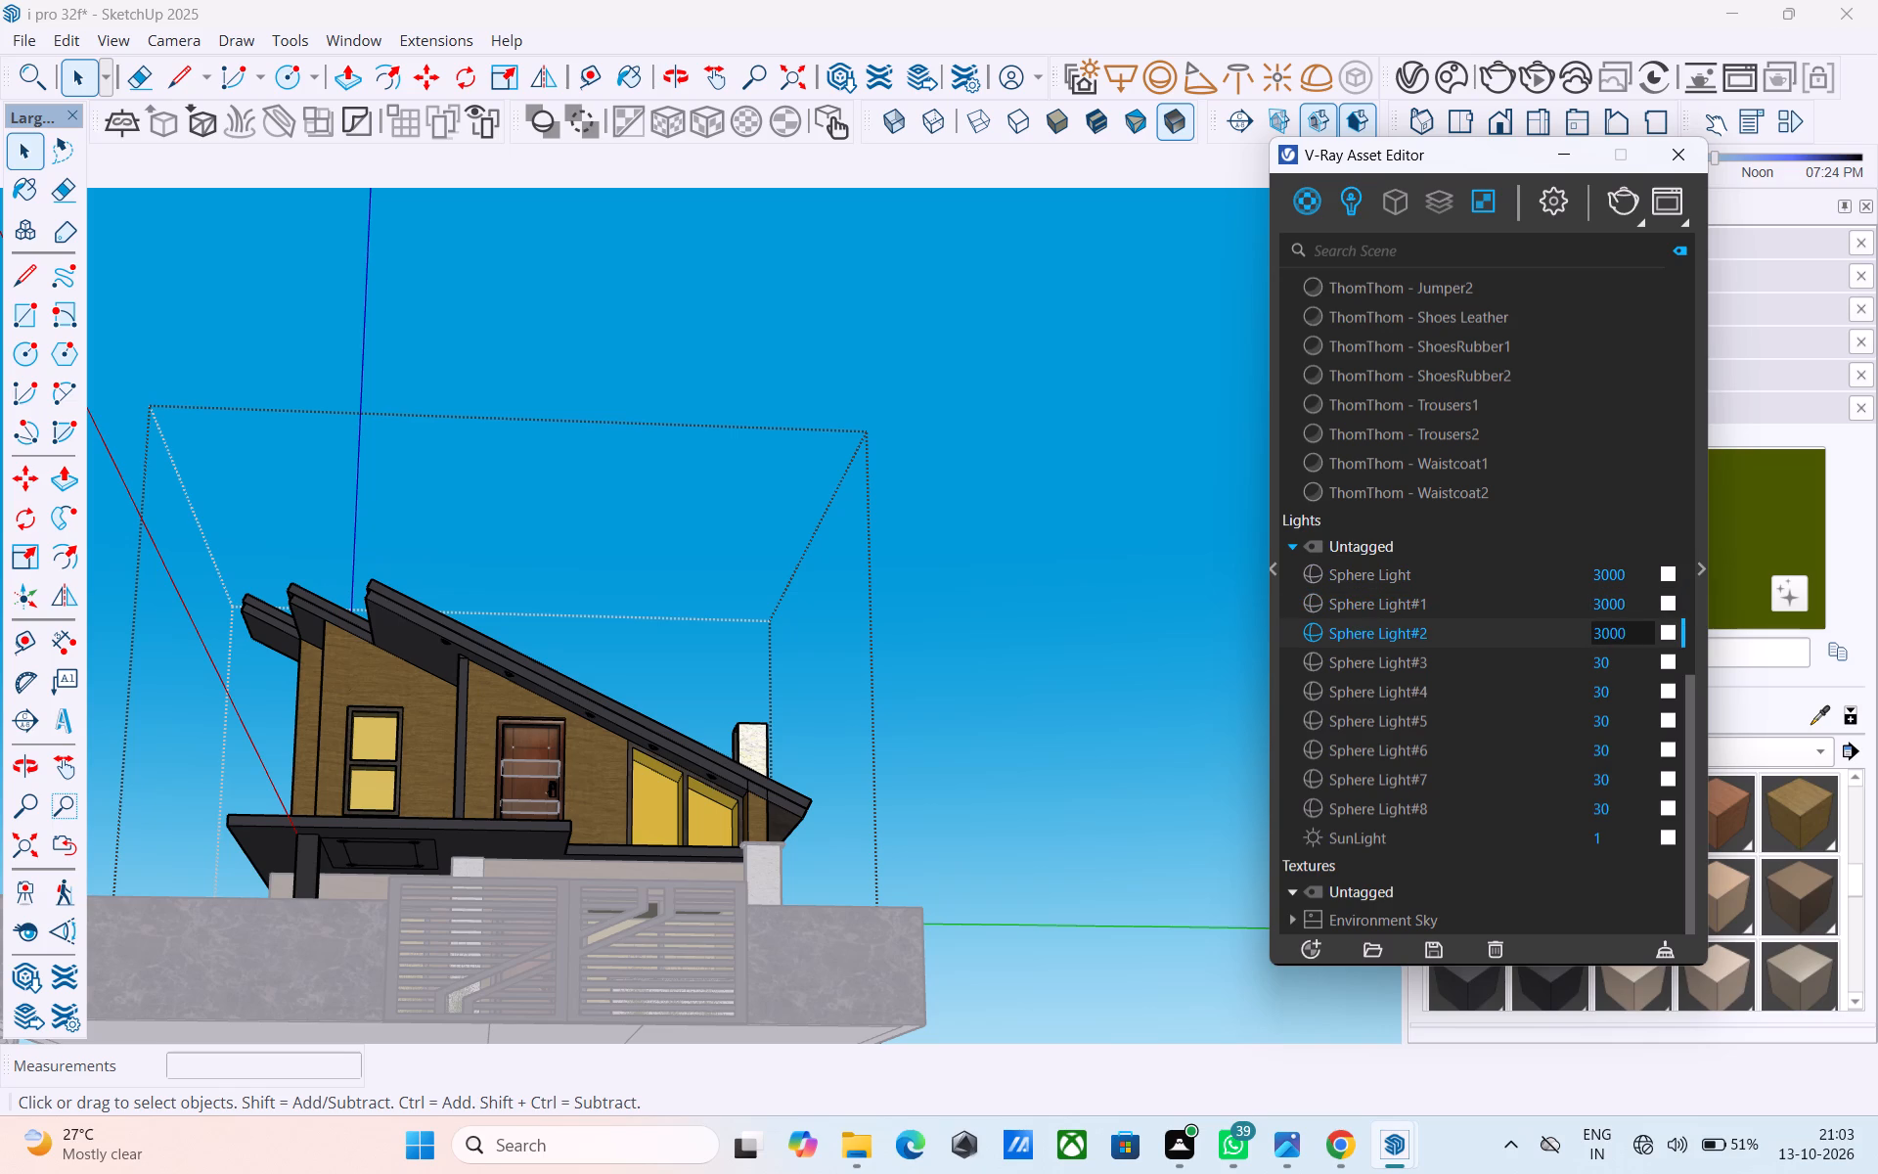
left_click(1626, 656)
type("00")
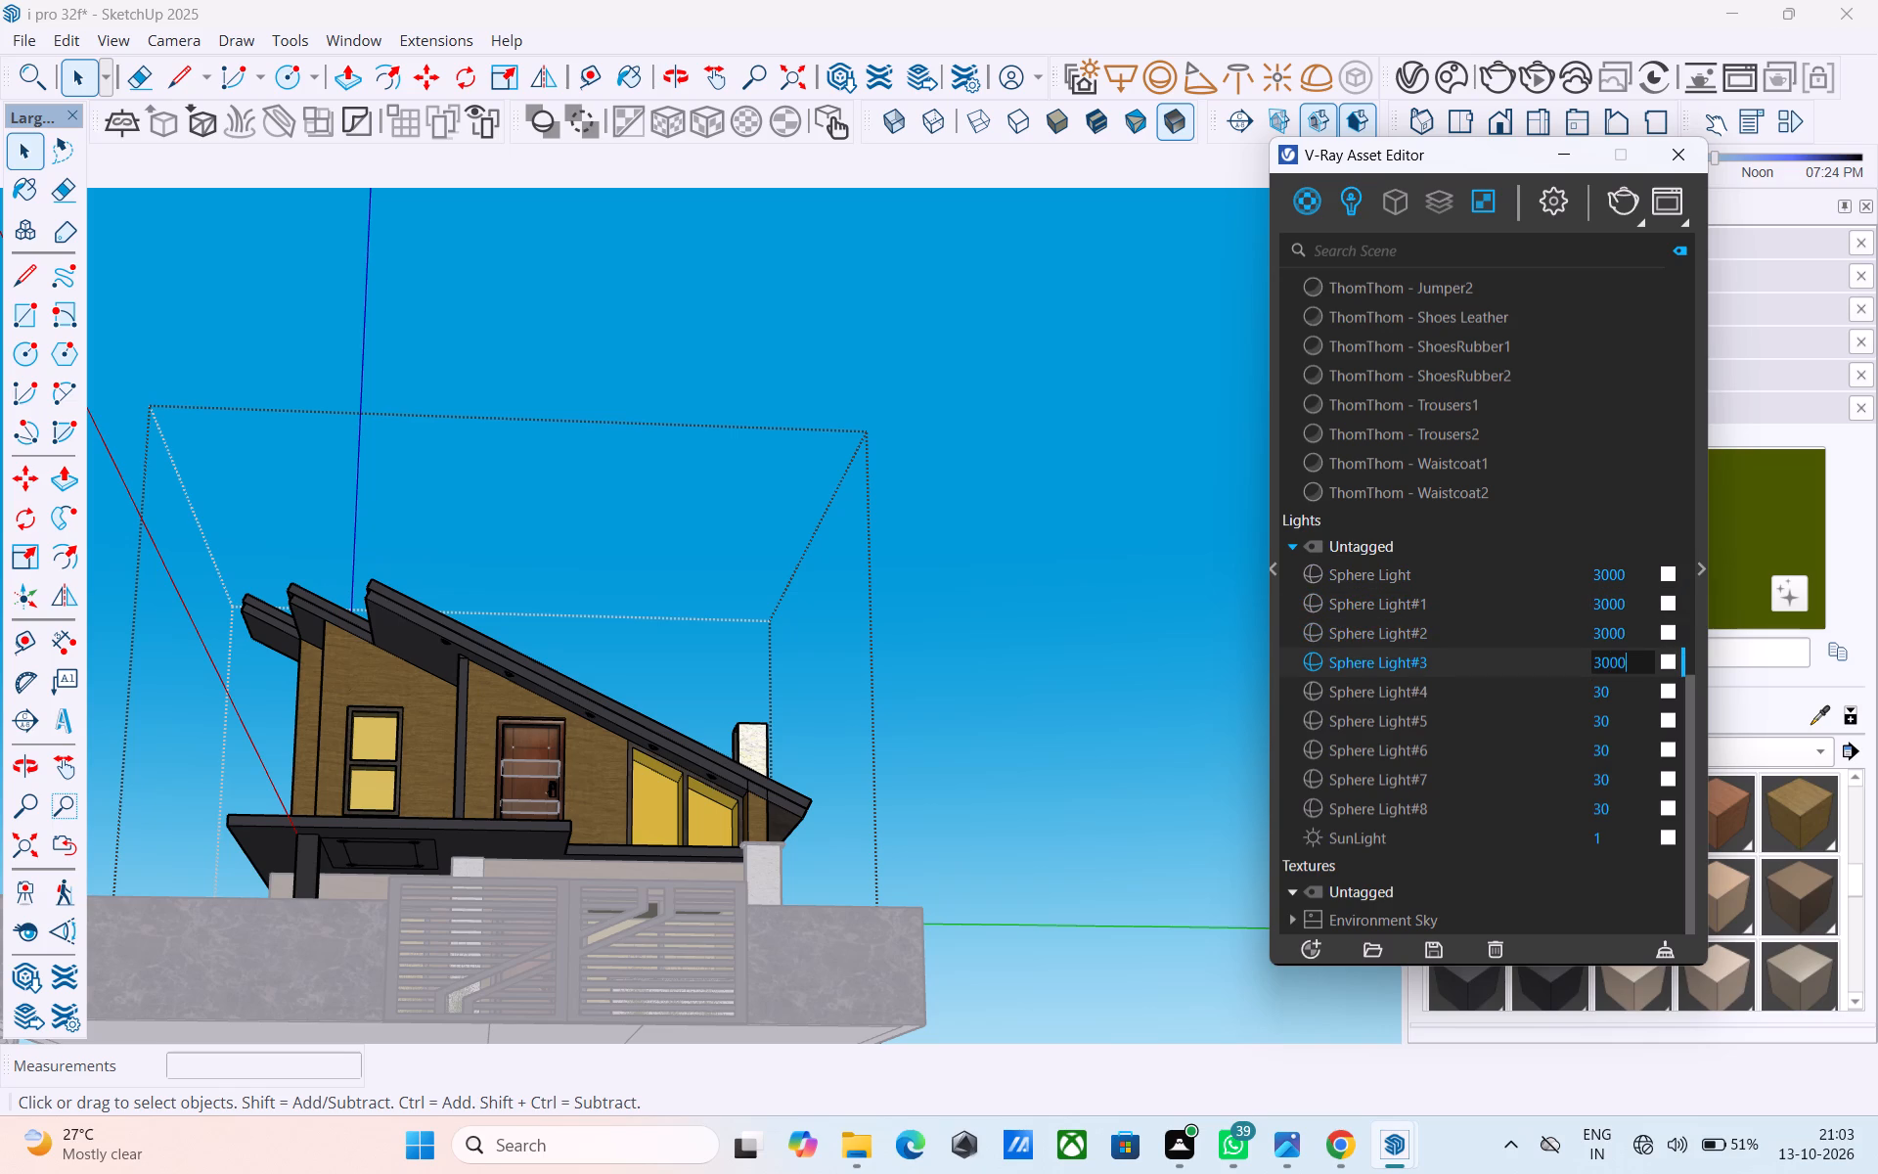
Set the intensity of Sphere Light#4, Sphere Light#5, Sphere Light#6, Sphere Light#7 and Sphere Light#8 to 3000.
left_click(1627, 680)
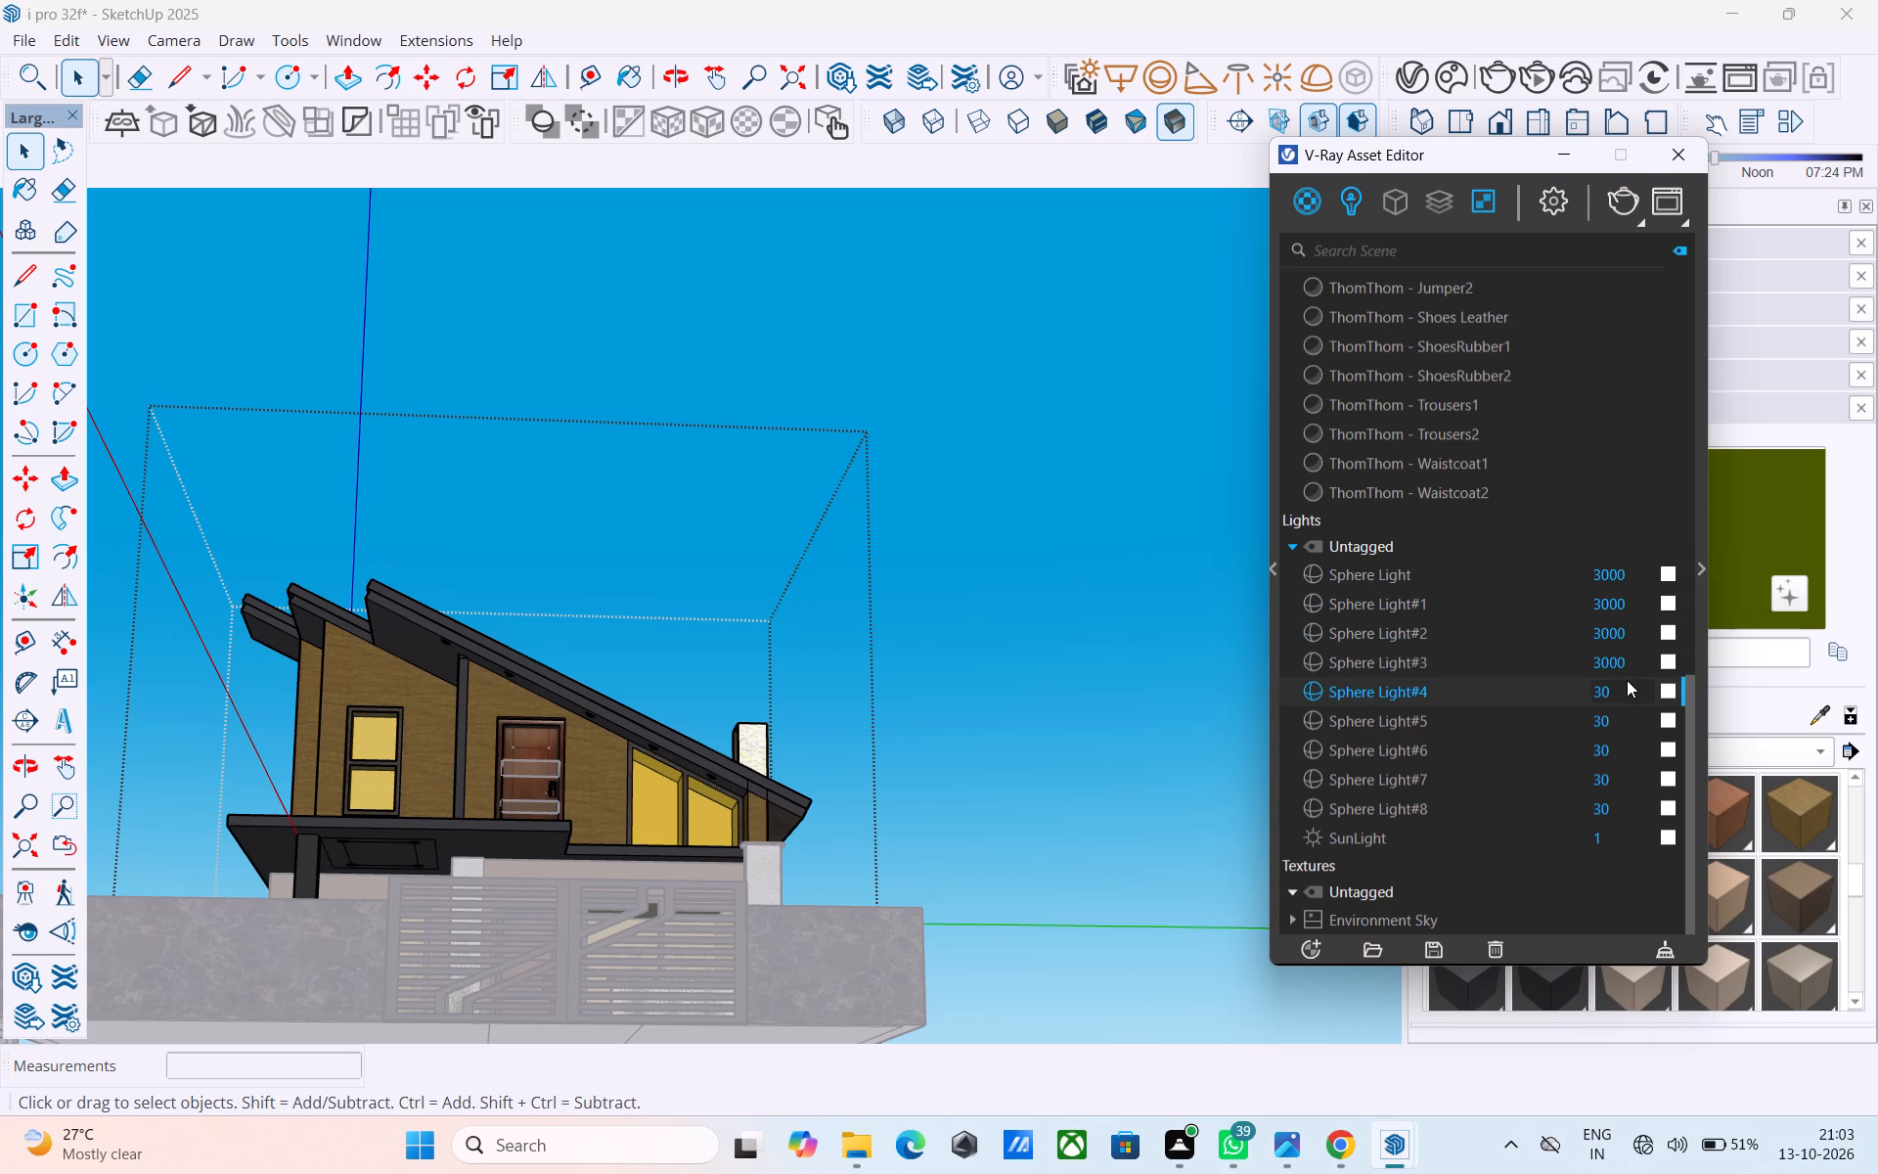
left_click(1629, 687)
type("00")
left_click(1624, 725)
type("00")
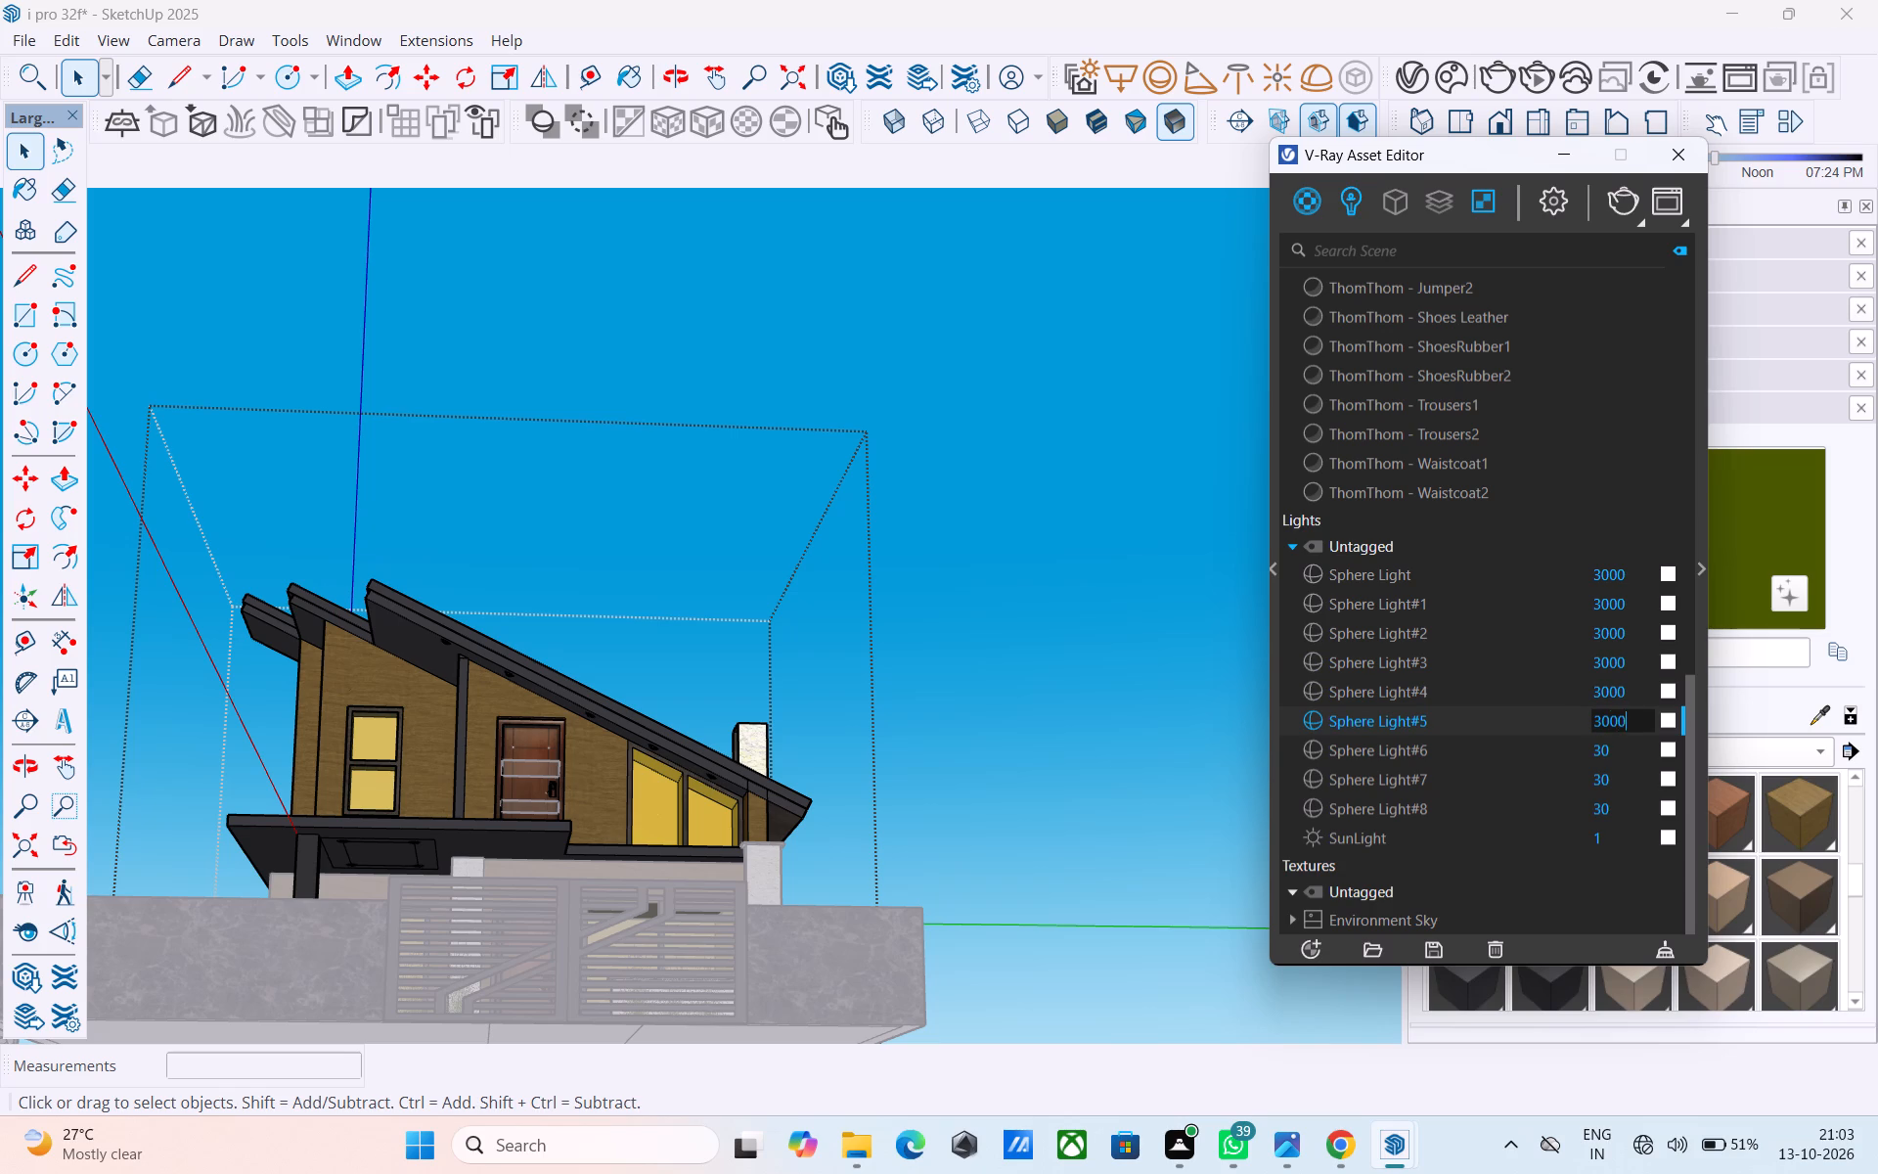
left_click(1617, 744)
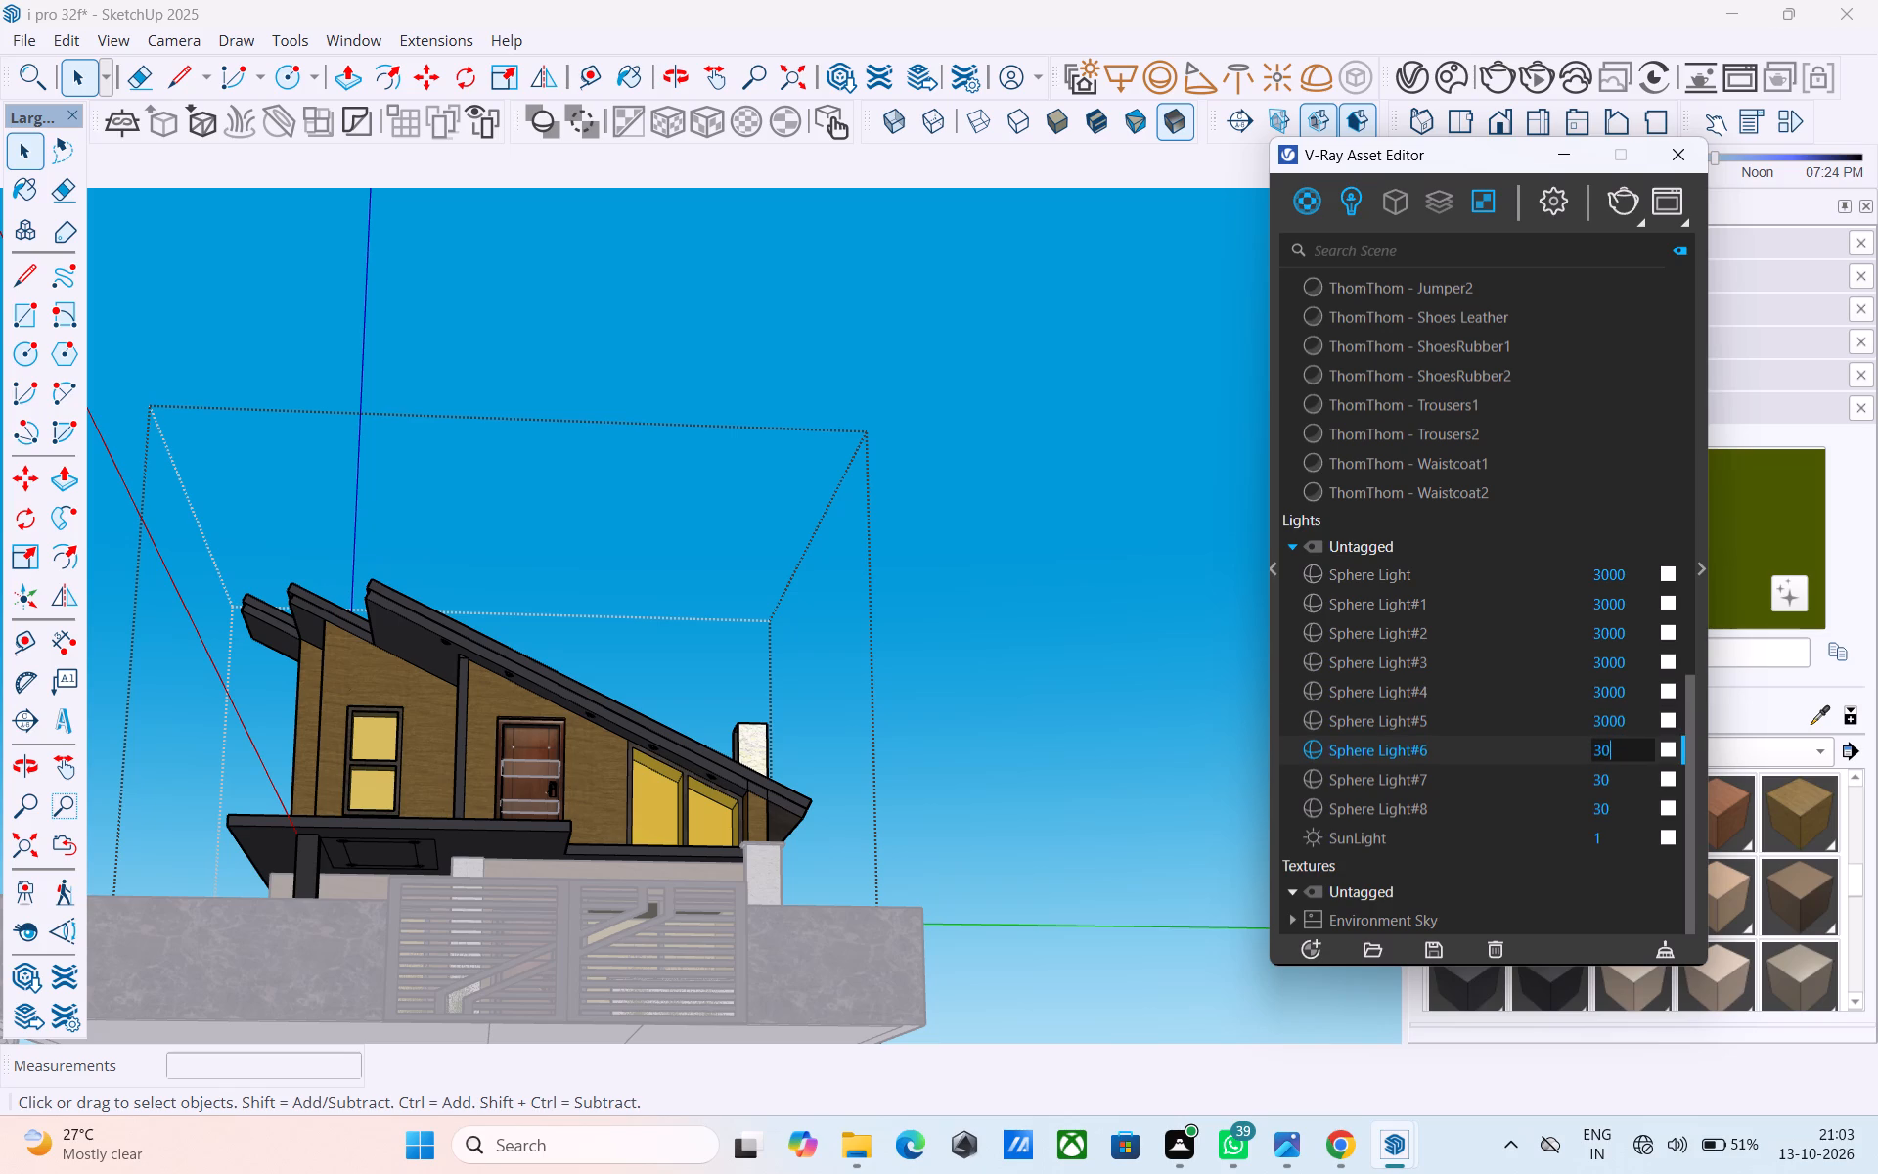
type("00")
left_click(1610, 781)
type("00")
left_click(1627, 799)
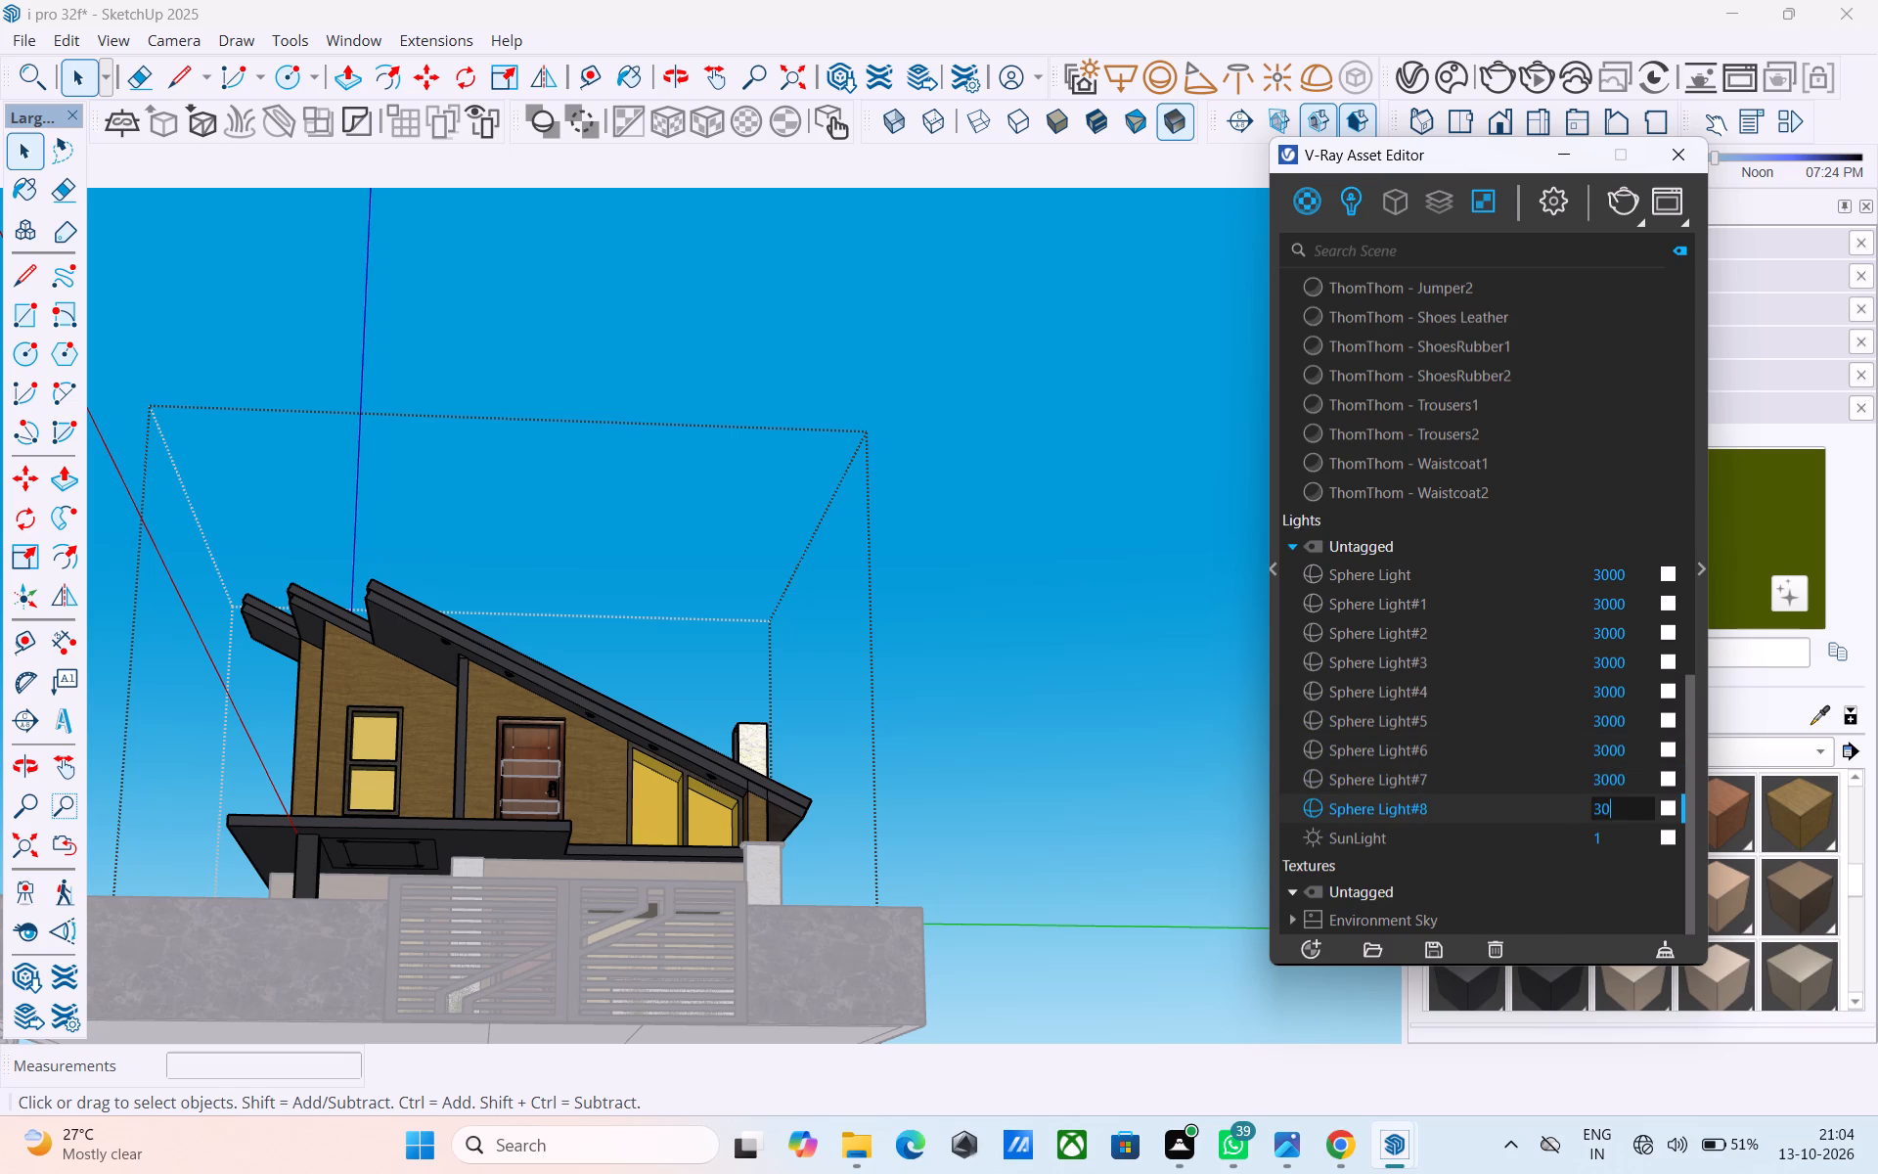
type("00")
Give Sphere Light, Sphere Light#1, Sphere Light#2 and Sphere Light#3 the saved warm yellow colour (R 0.972, G 0.862, B 0.113).
left_click(1672, 570)
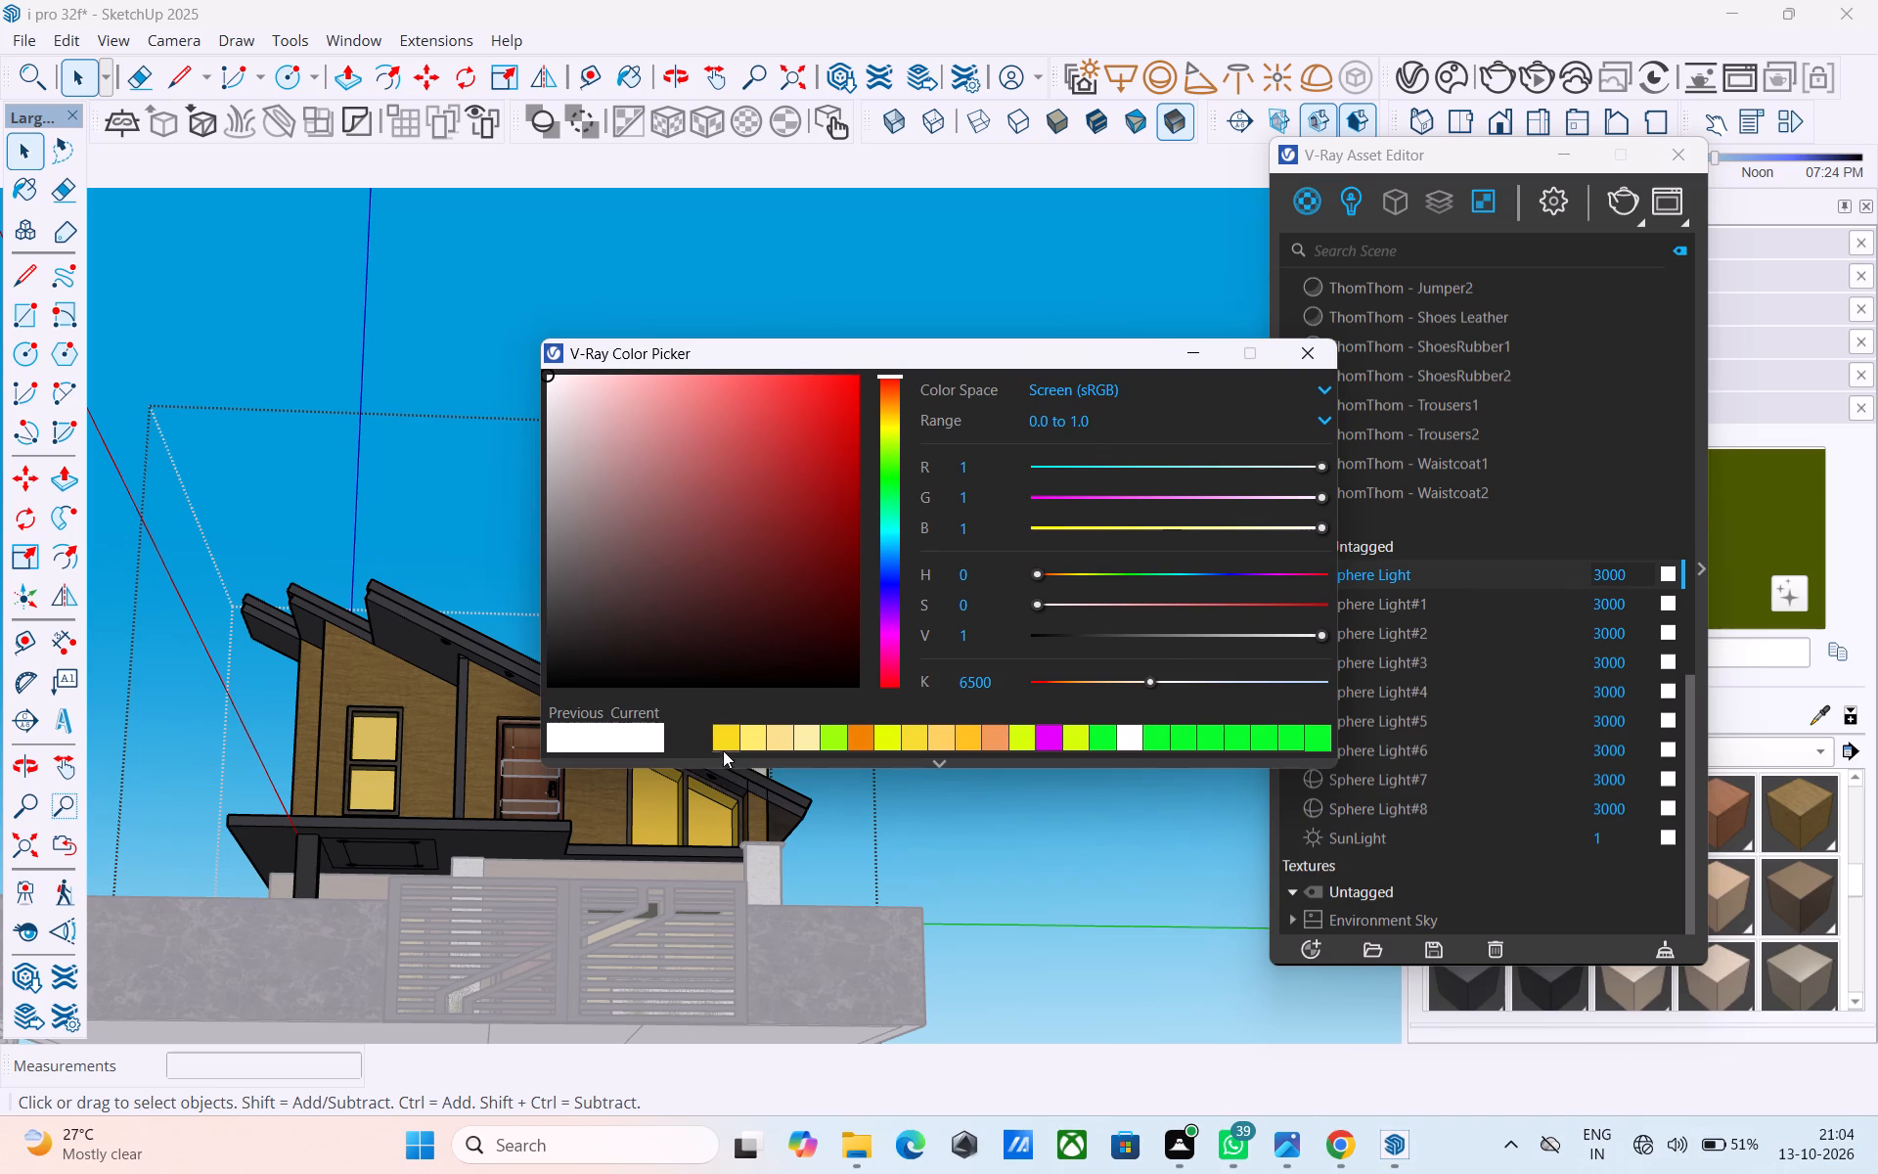
left_click(728, 747)
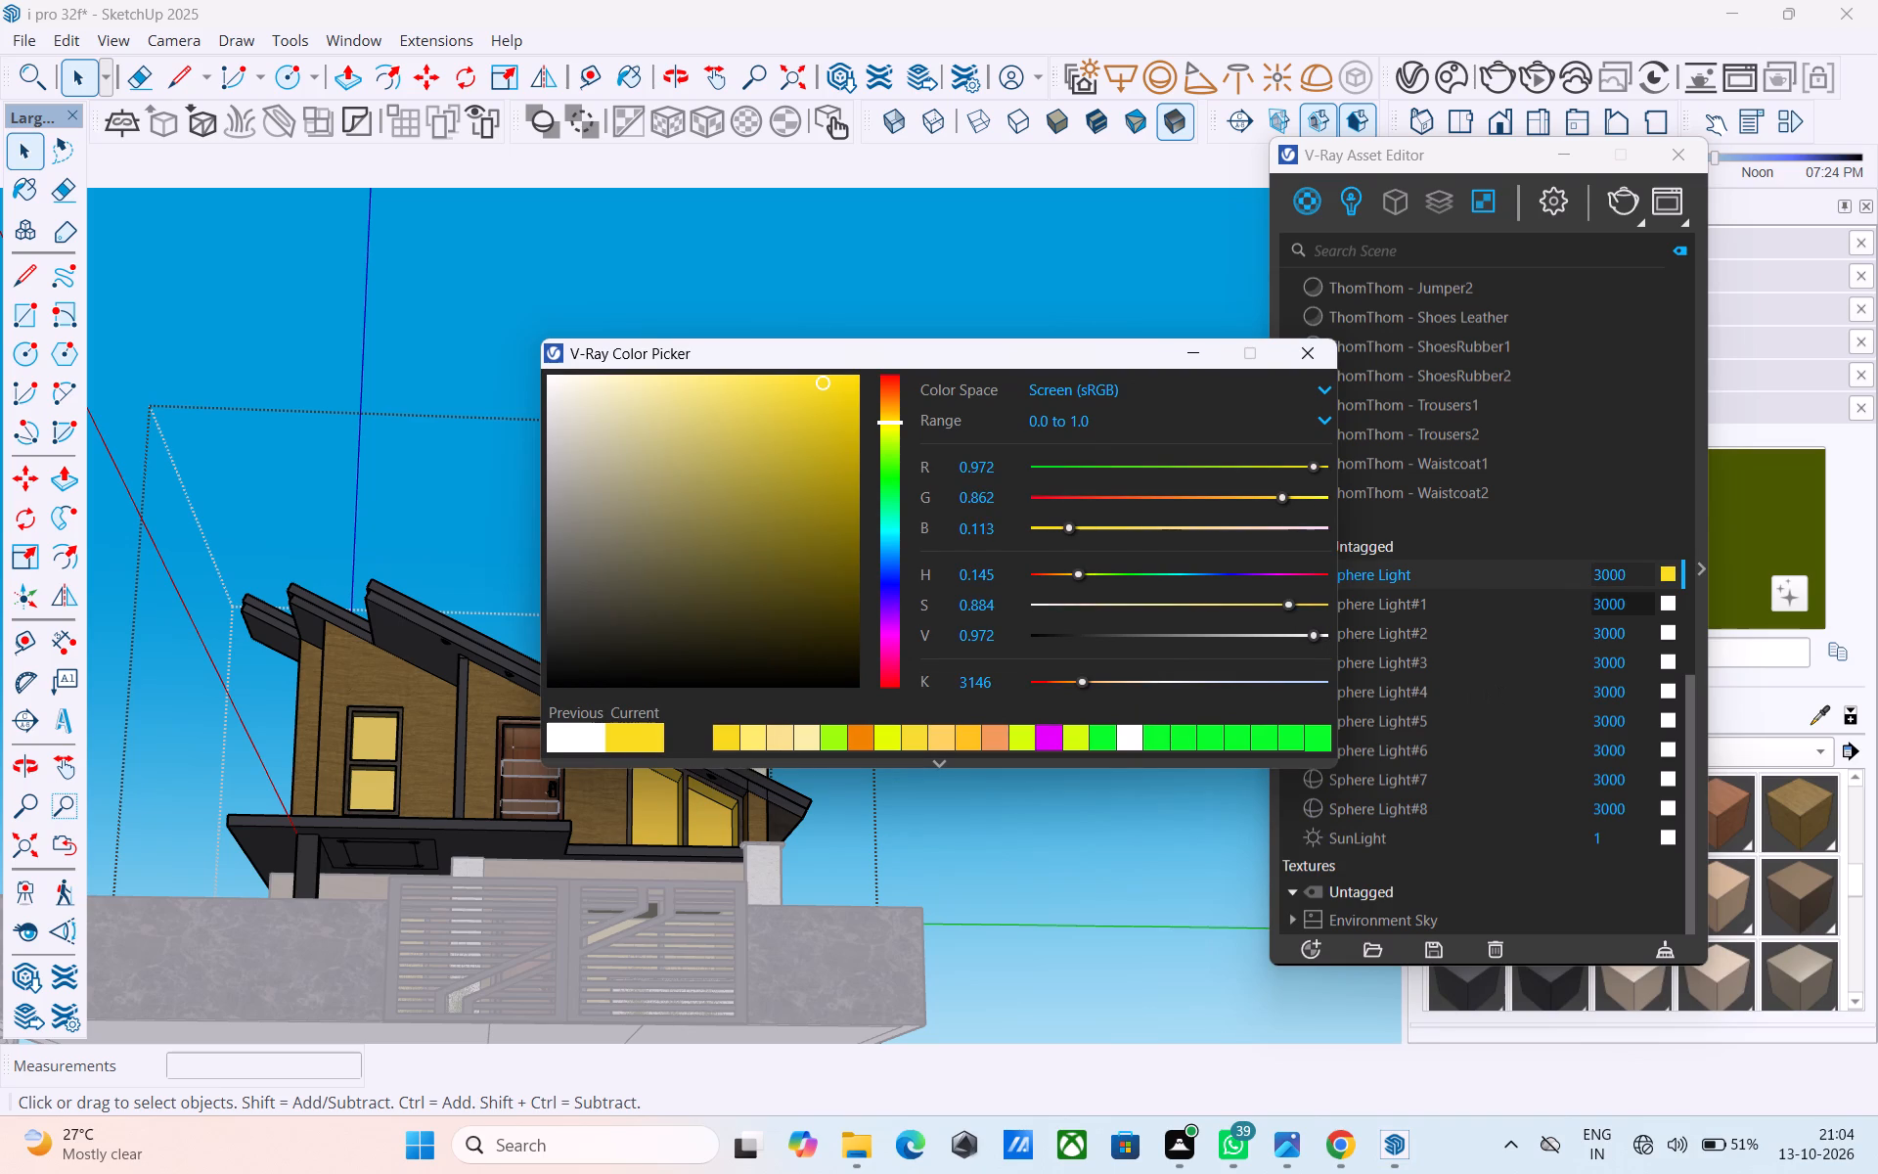
left_click(1662, 602)
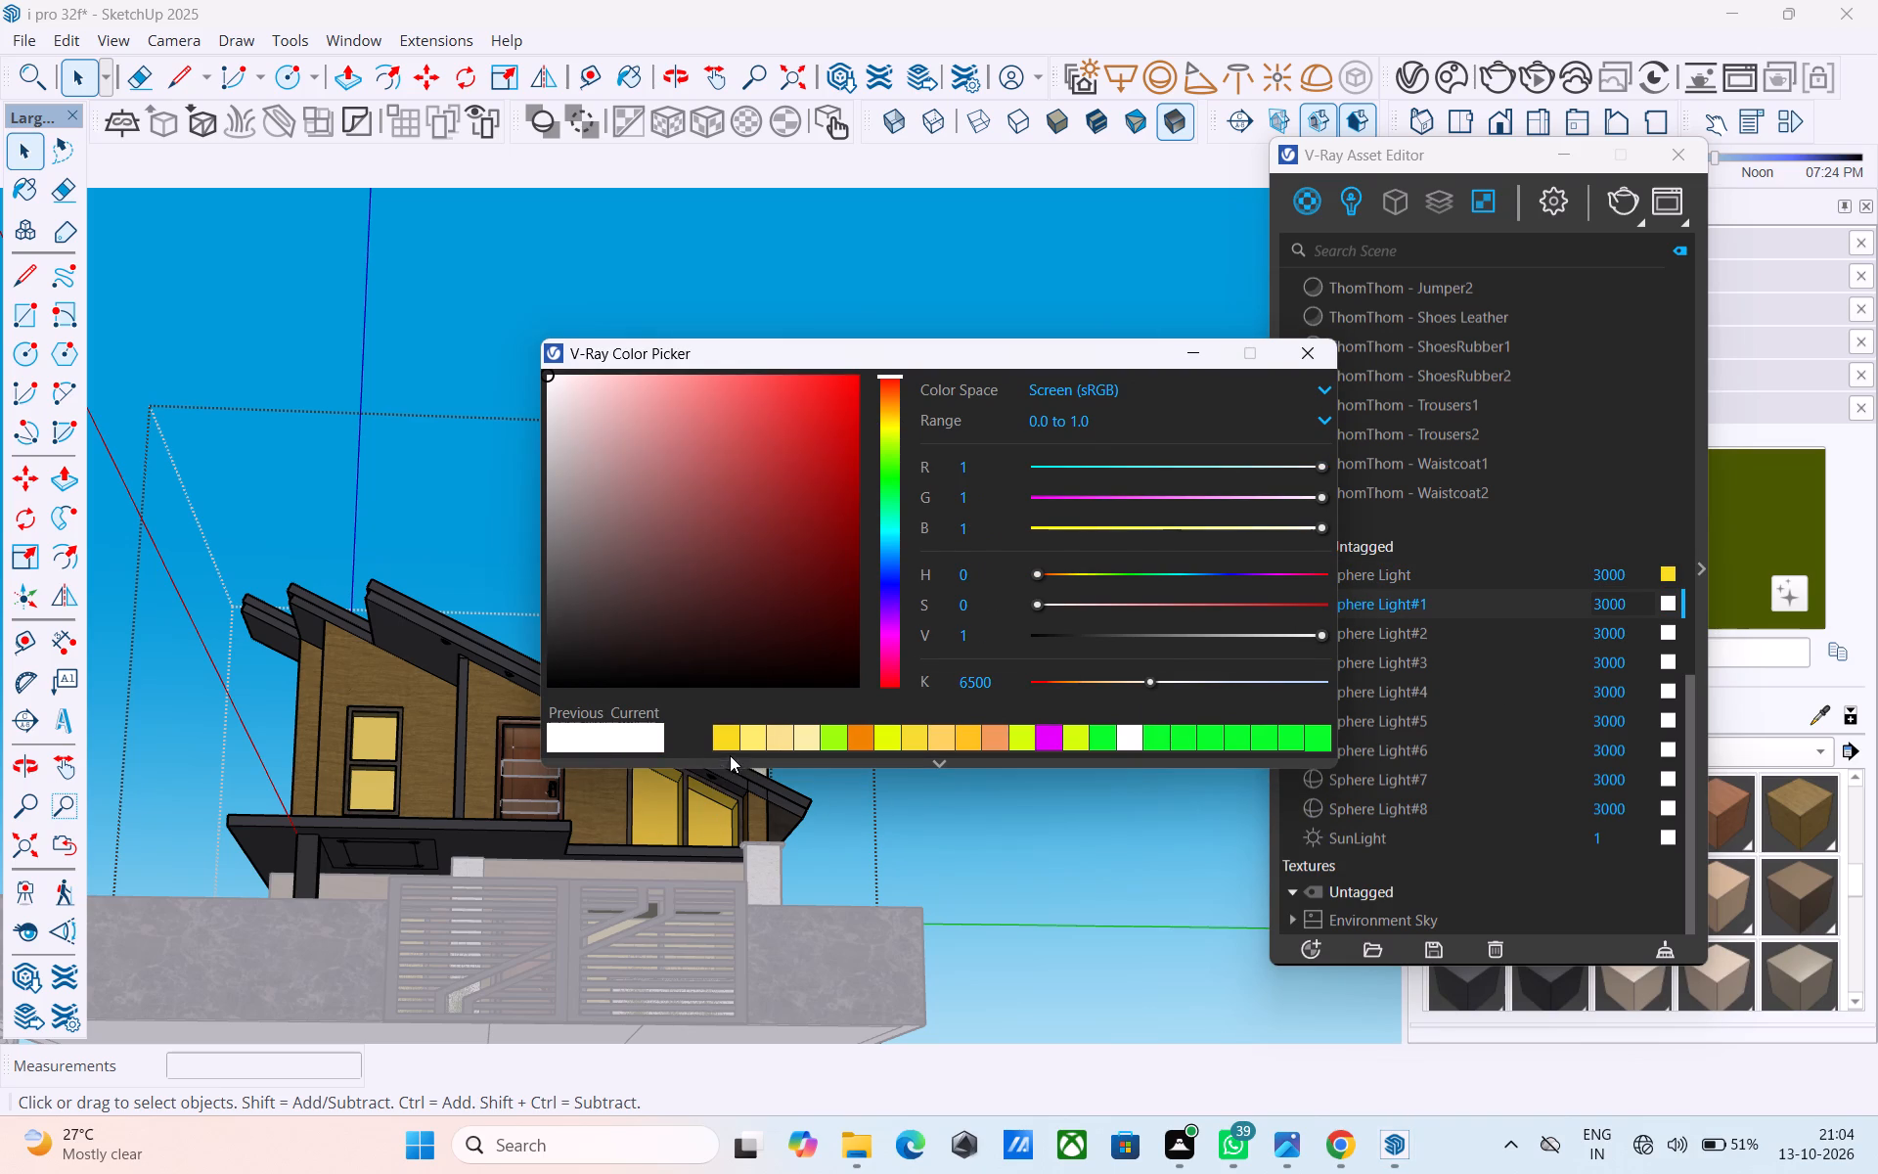
left_click(735, 738)
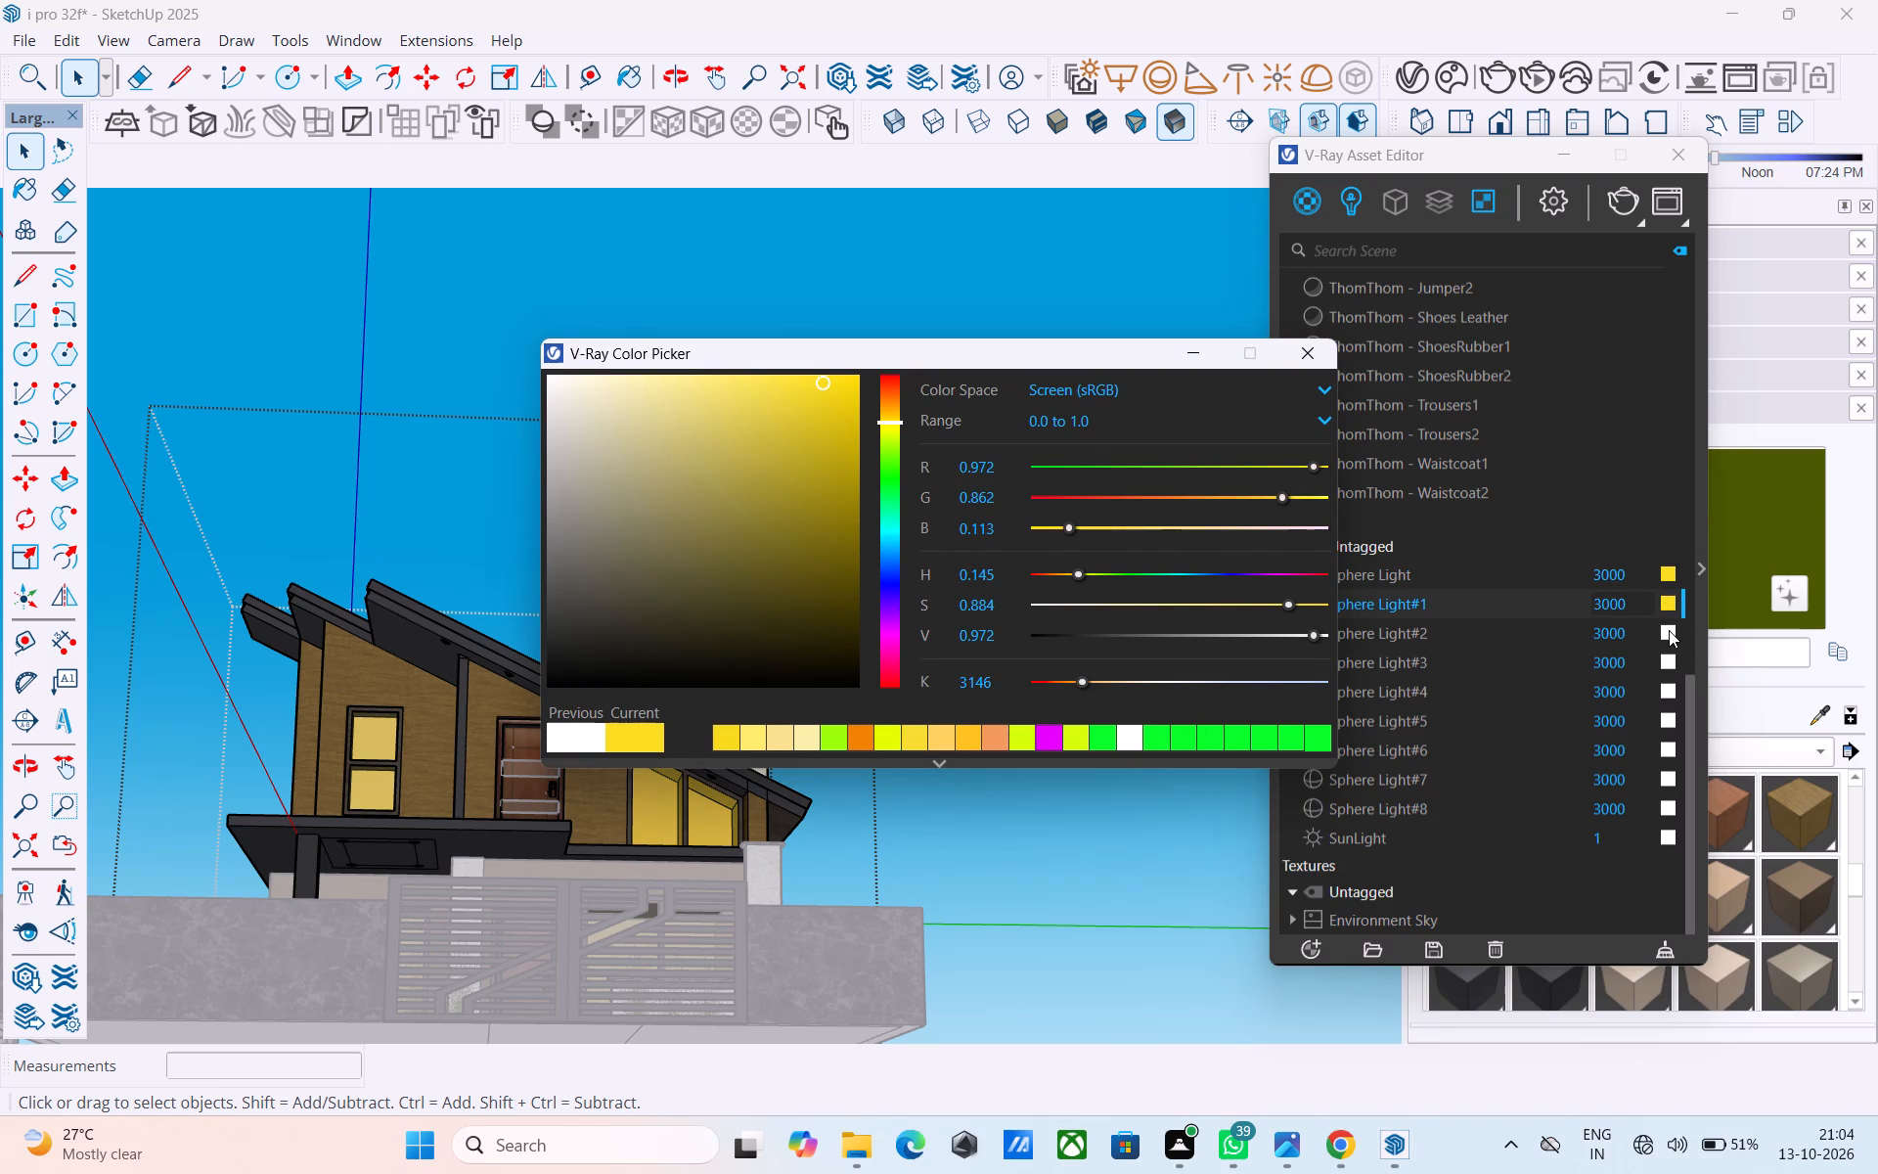
left_click(1669, 630)
left_click(730, 728)
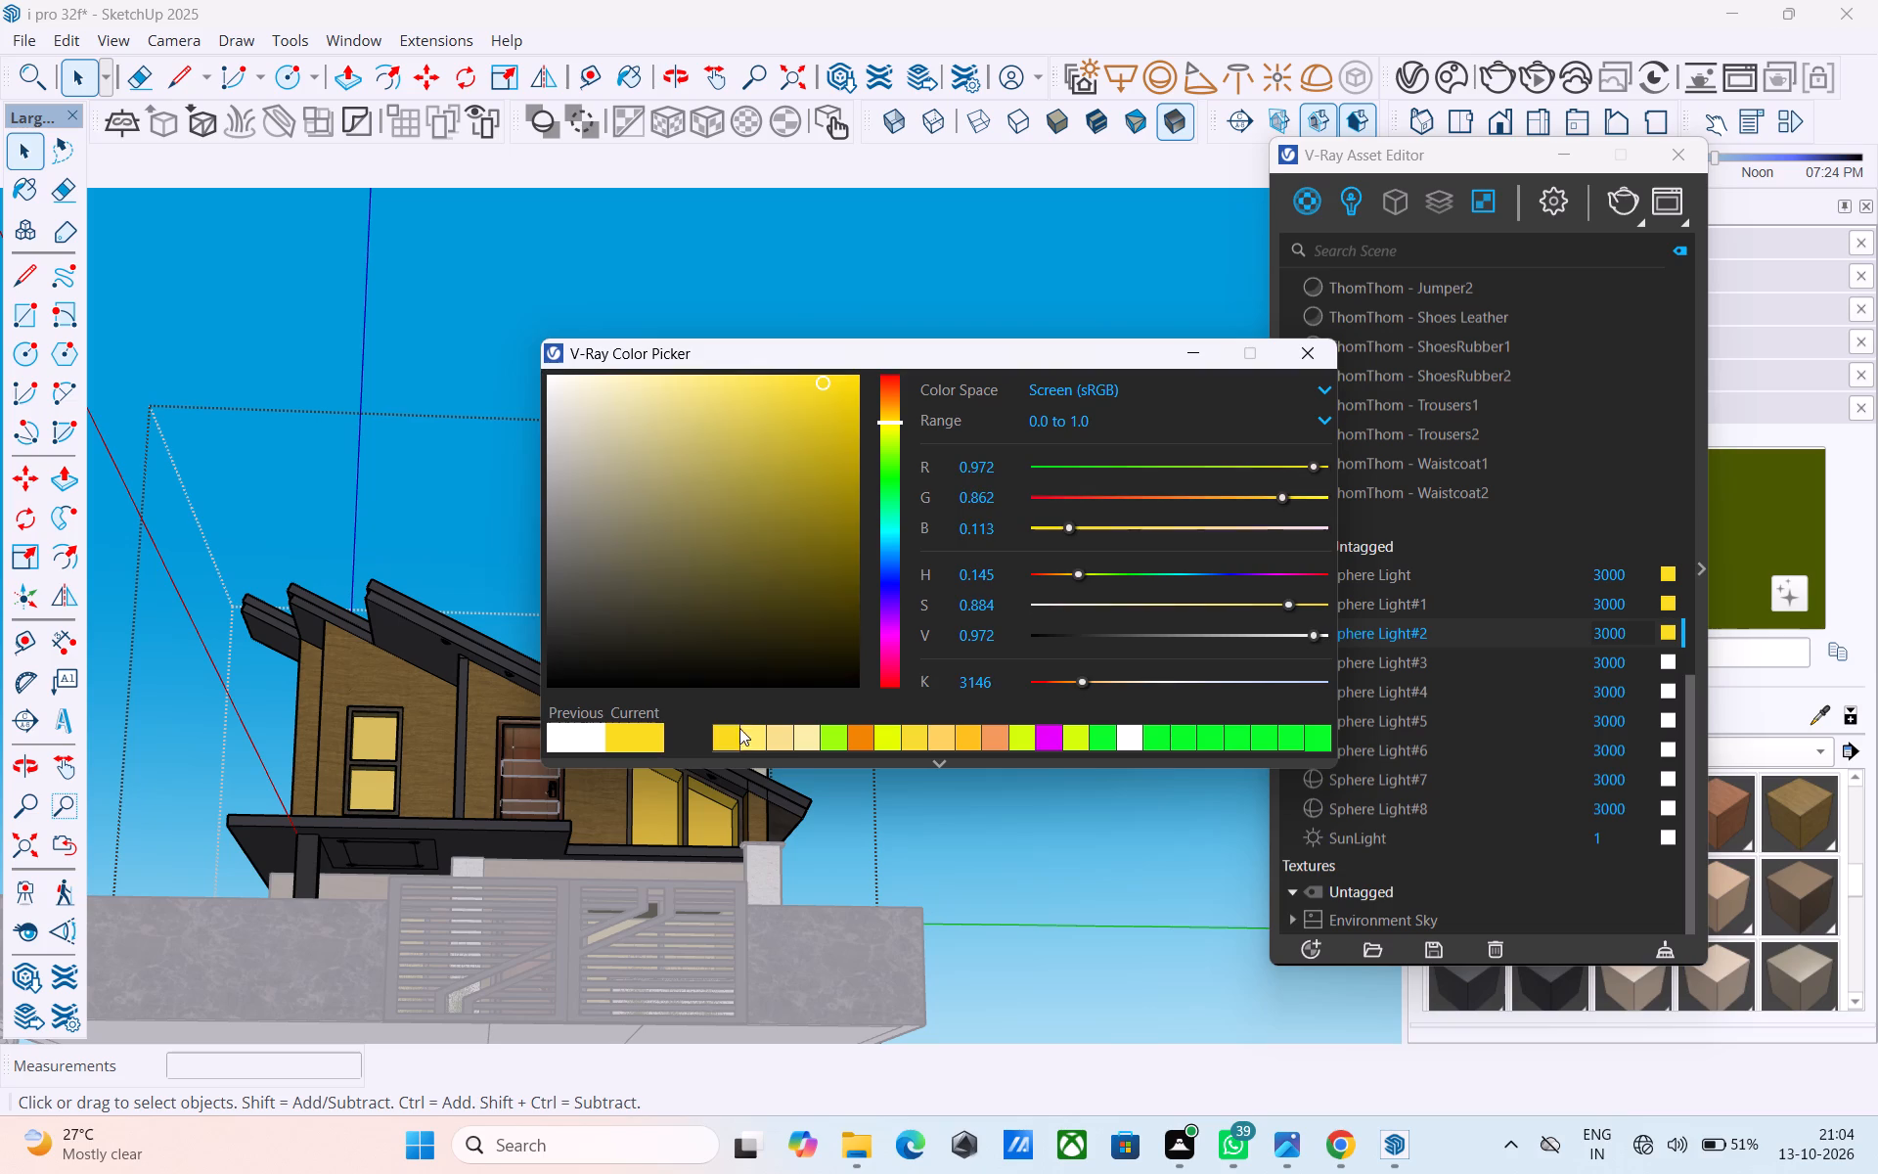
left_click(1668, 662)
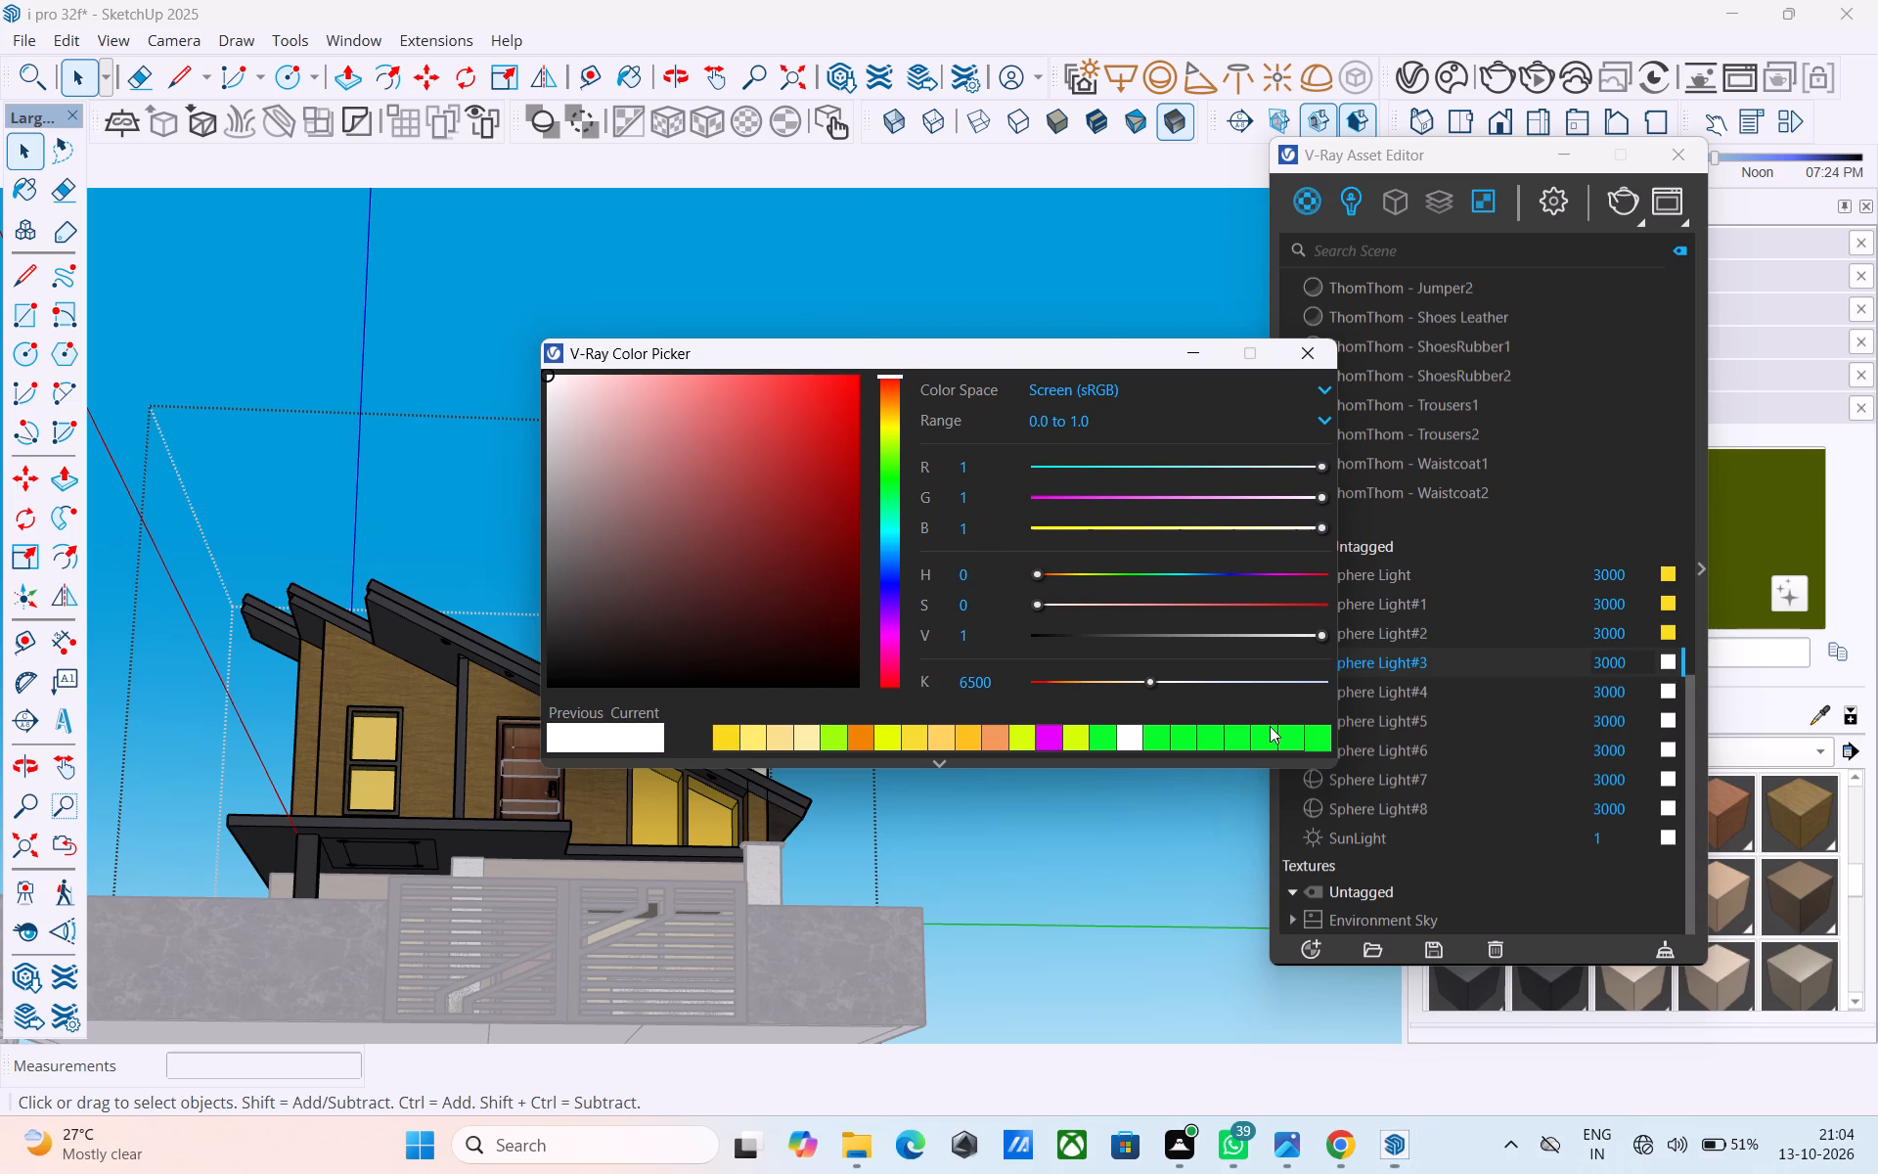
left_click(735, 741)
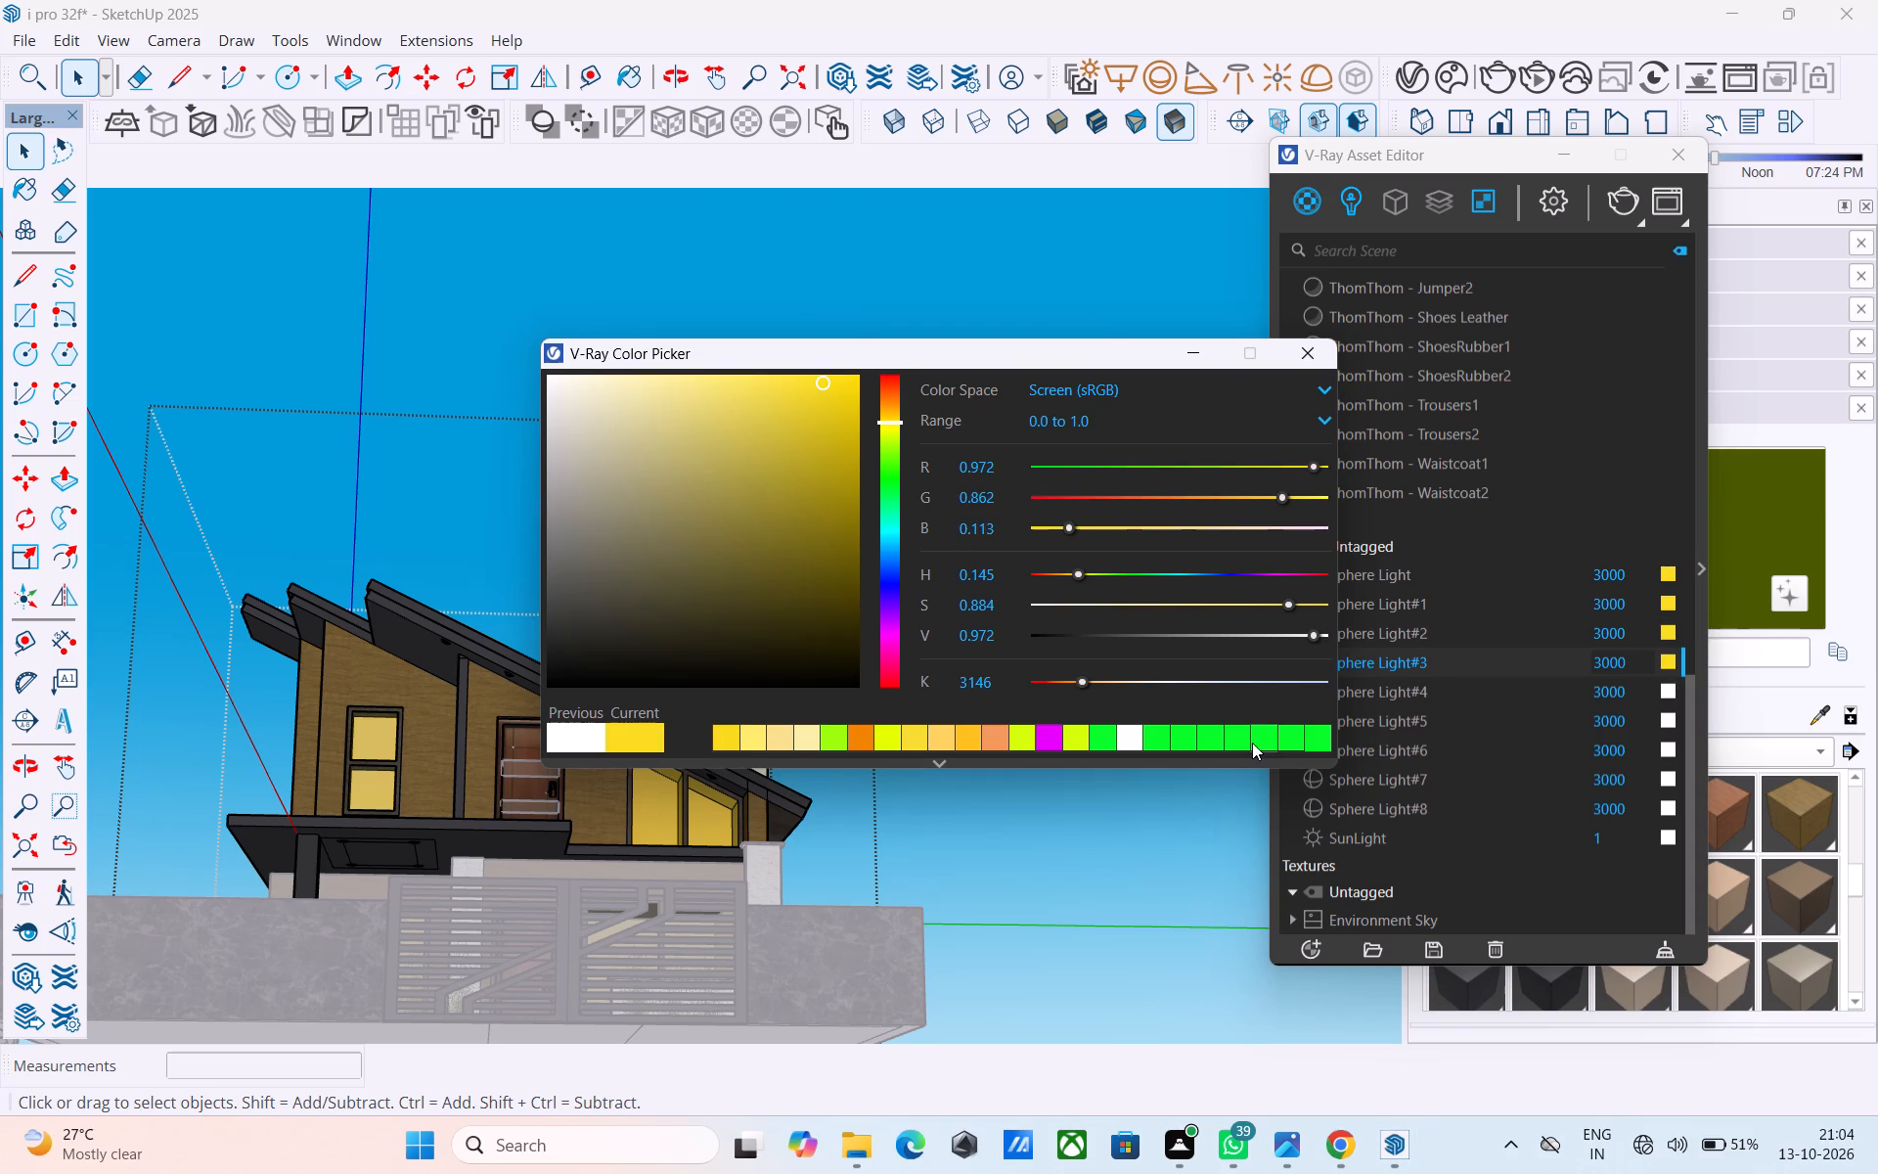
Apply the same saved warm yellow colour, R 0.972, G 0.862, B 0.113, to Sphere Light#4 through Sphere Light#8.
left_click(1664, 689)
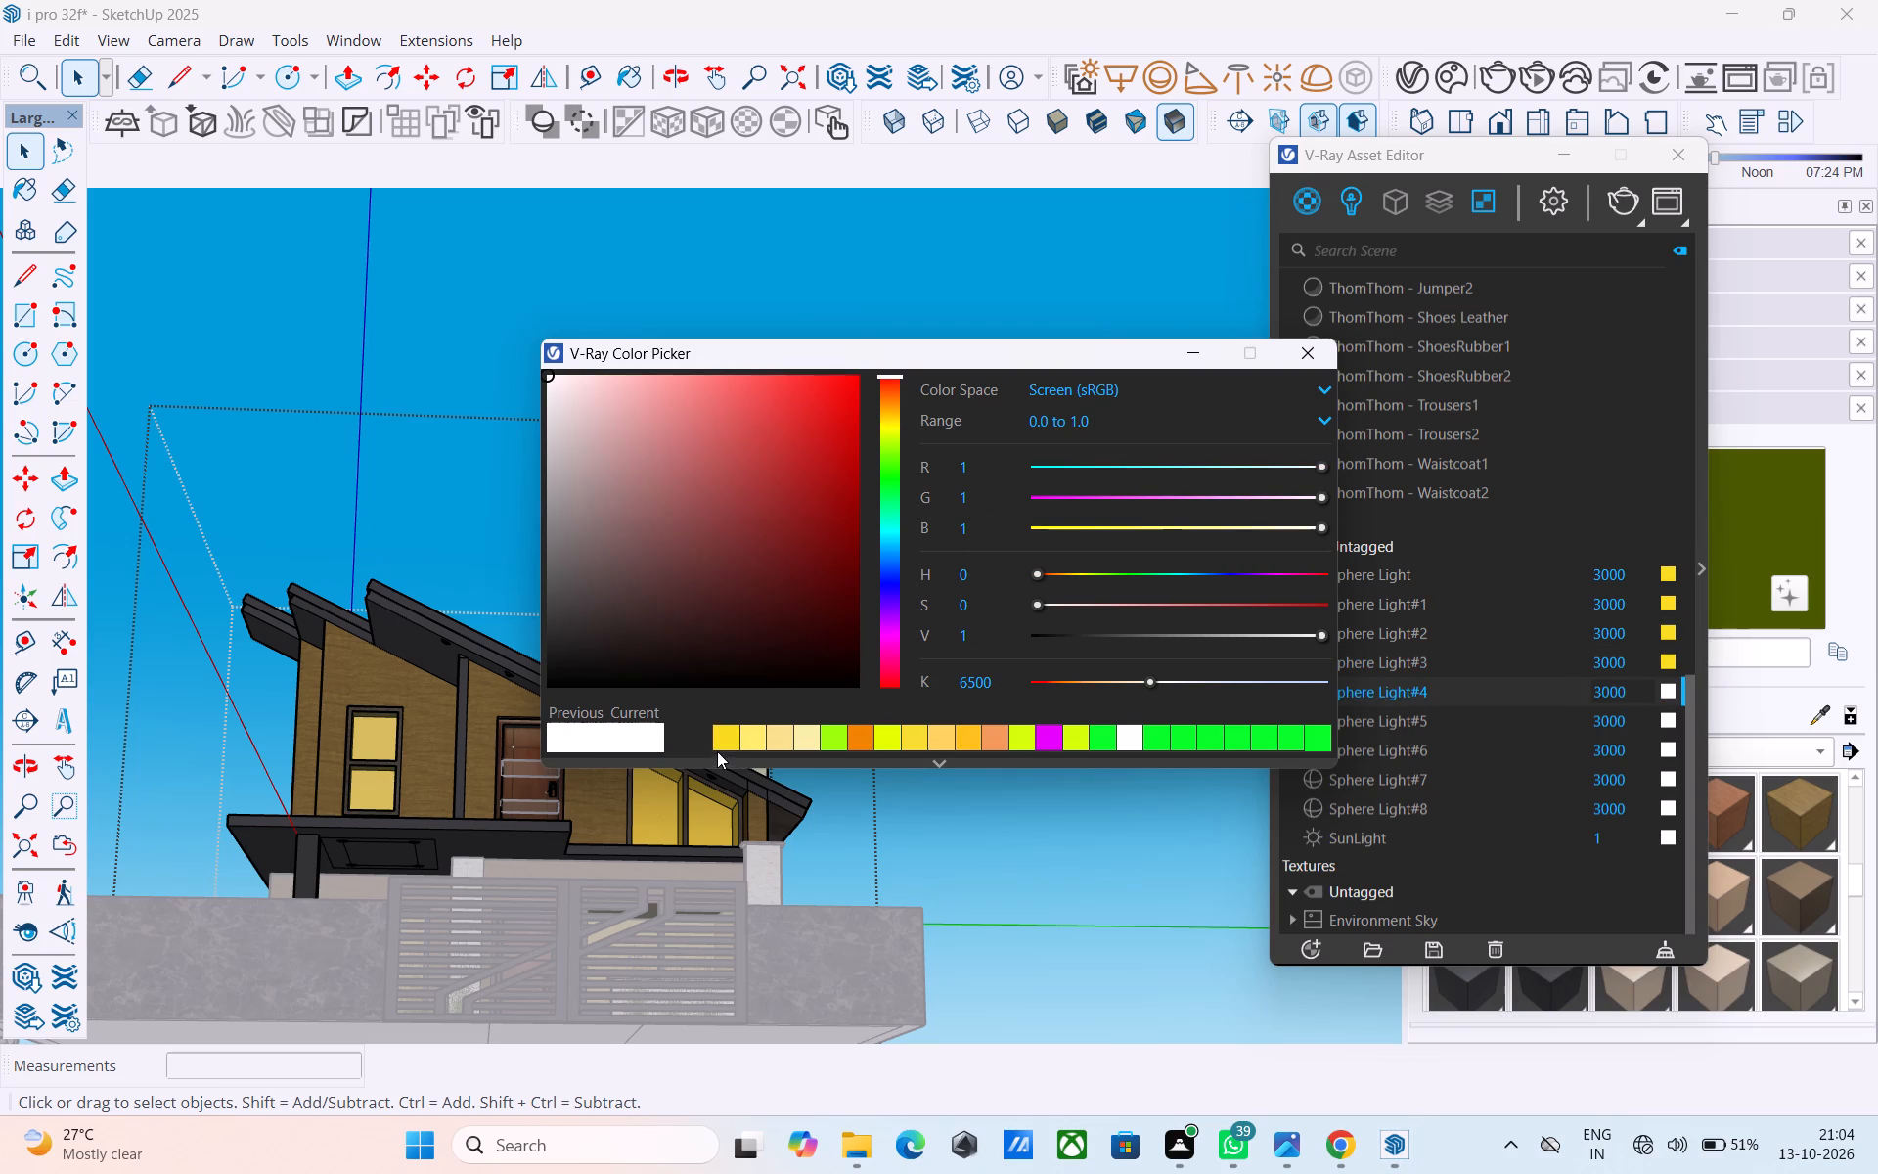
left_click(719, 743)
left_click(1669, 722)
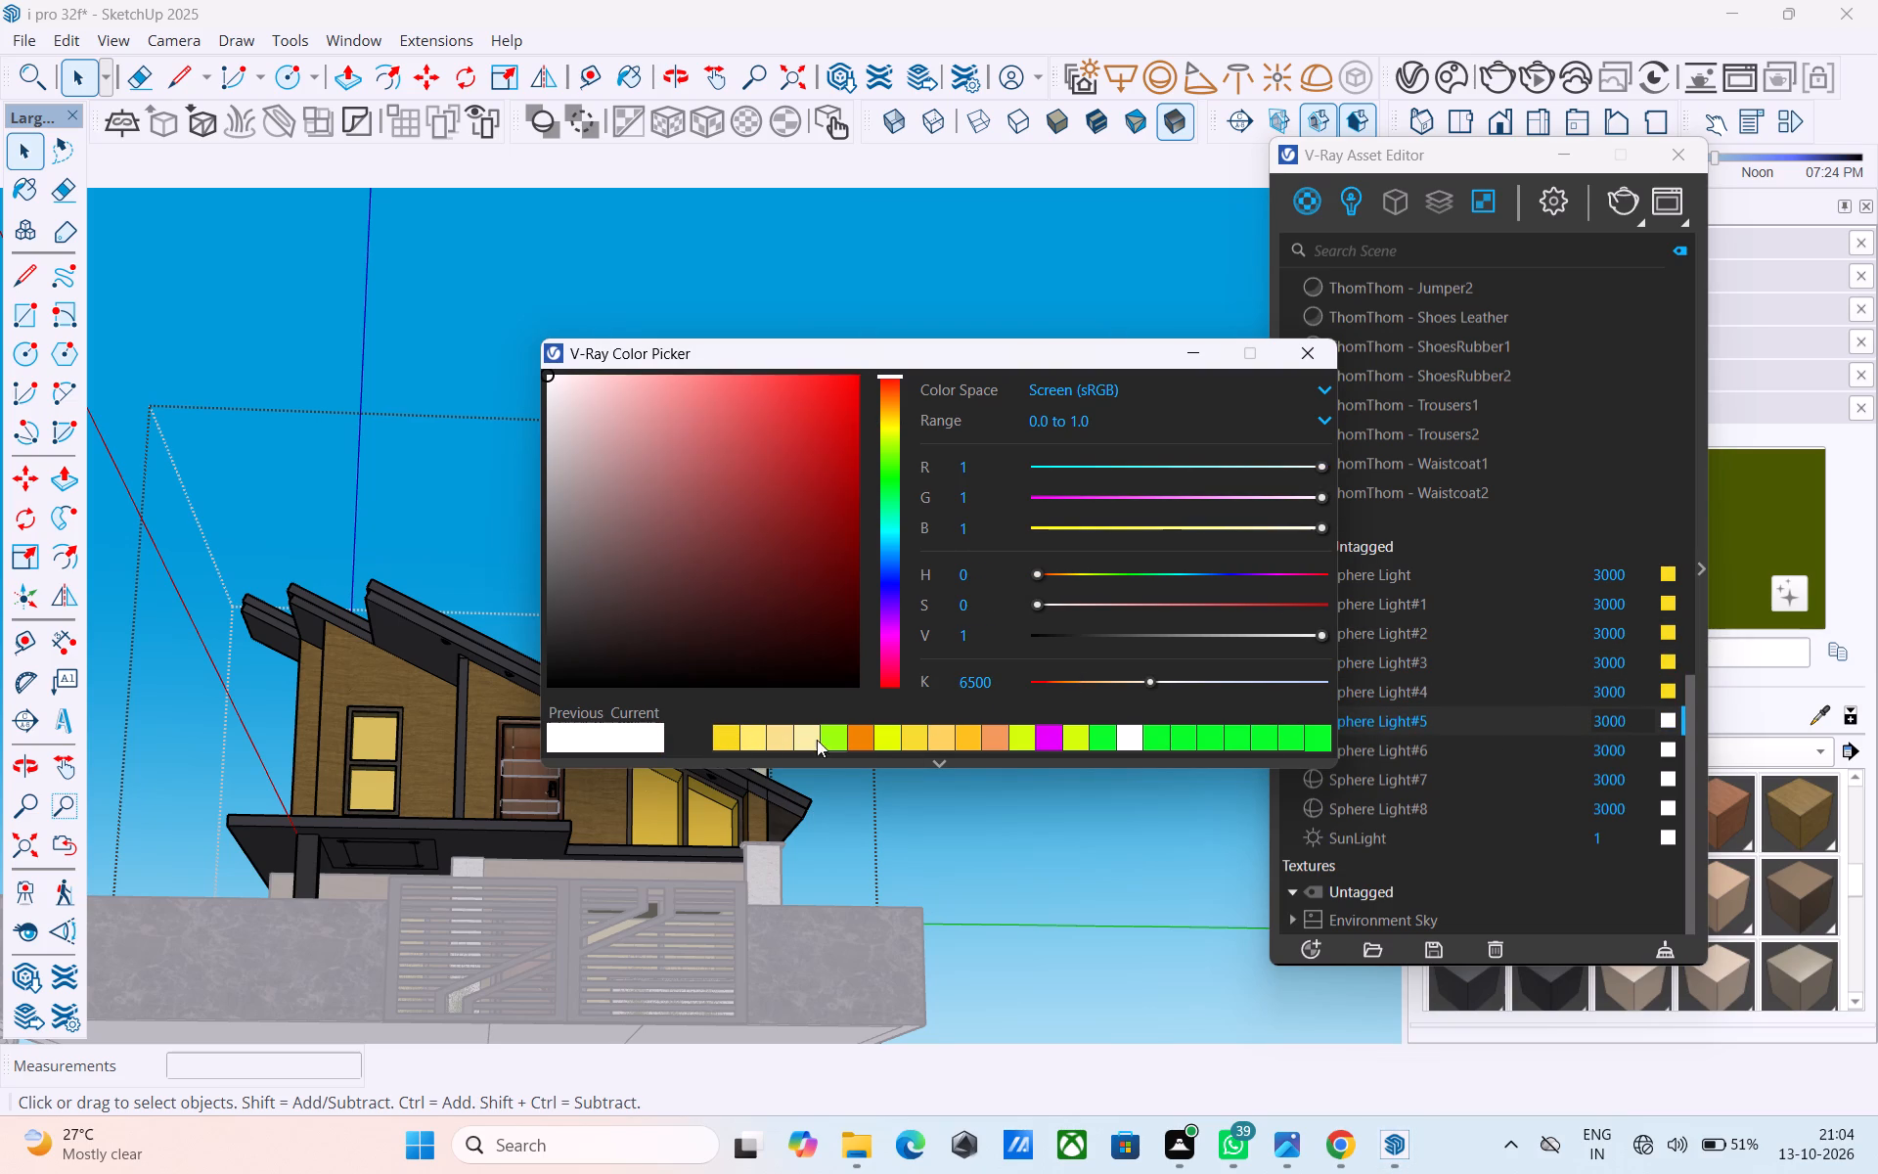
left_click(719, 725)
left_click(1667, 747)
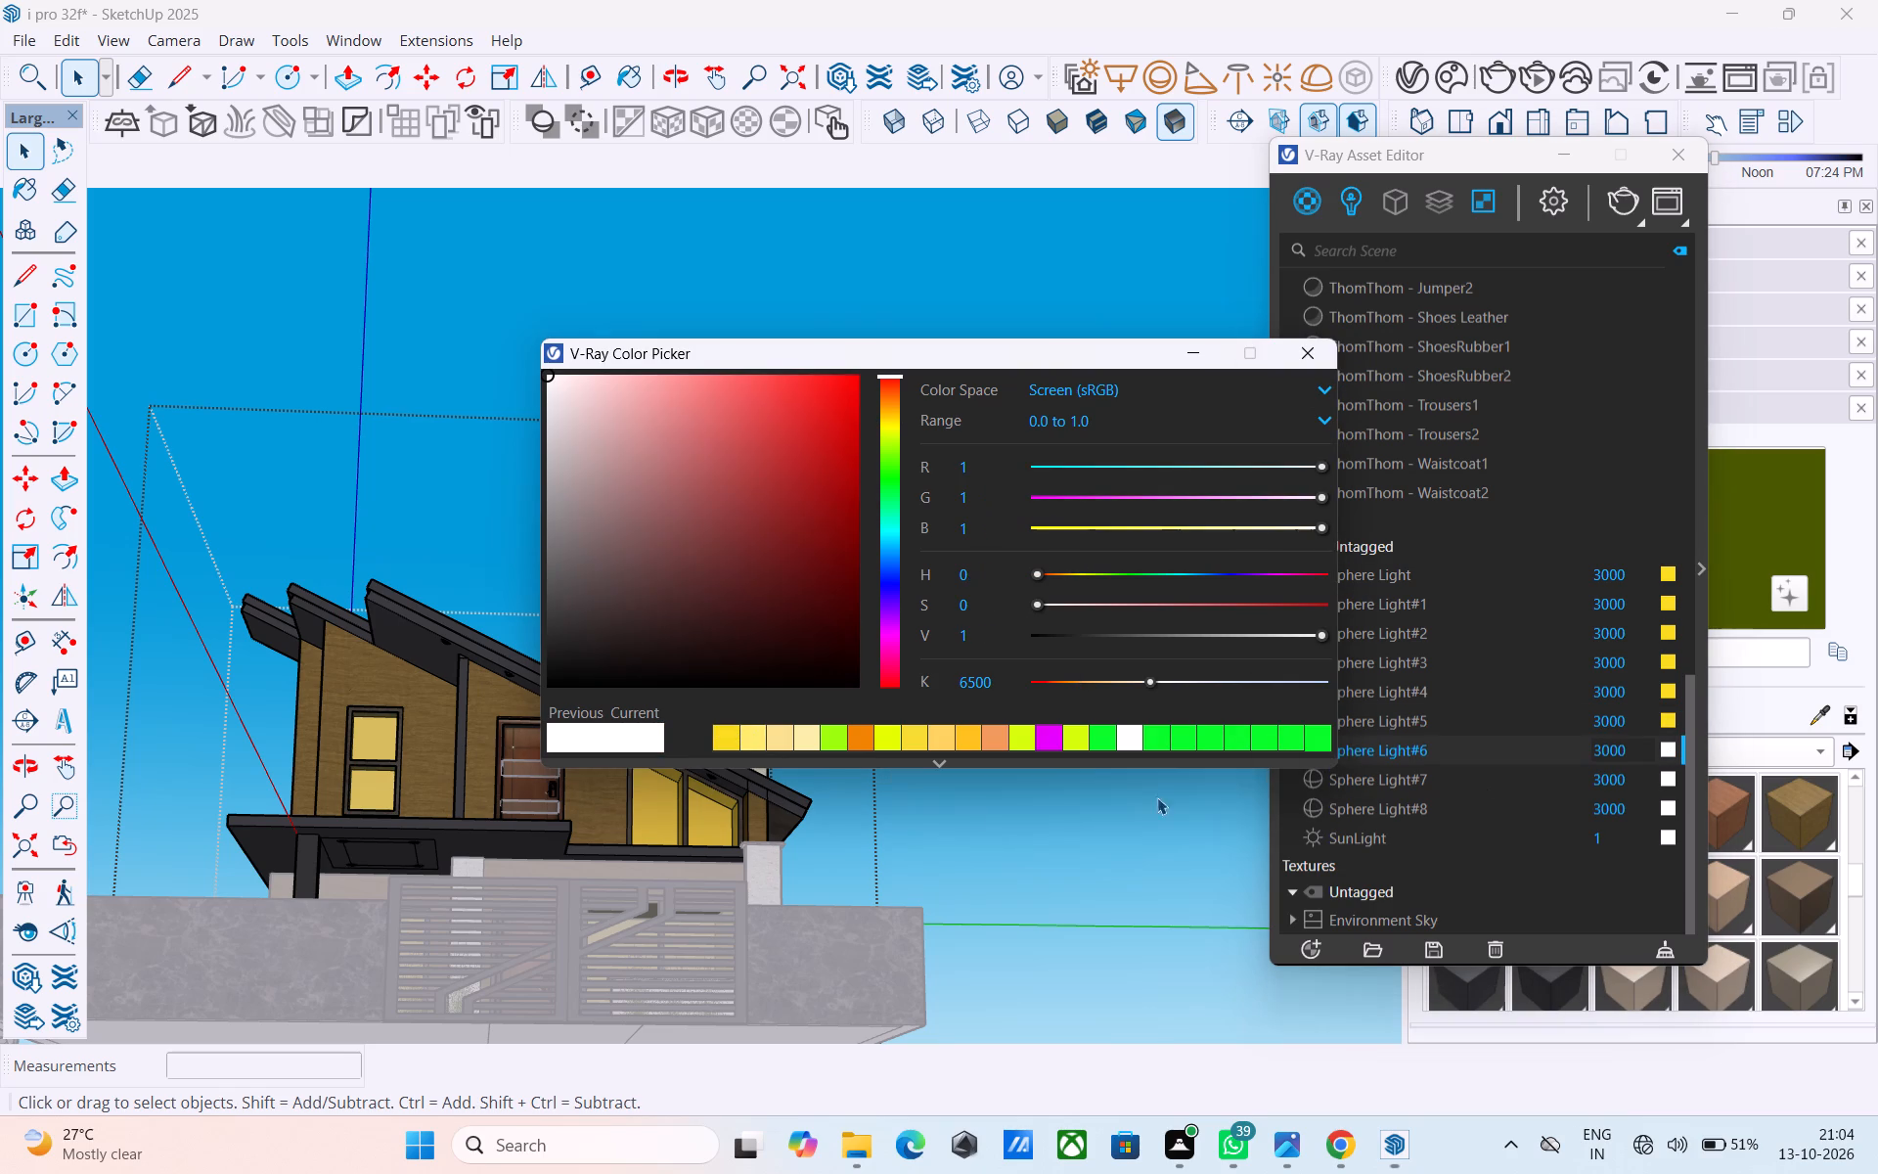
left_click(728, 740)
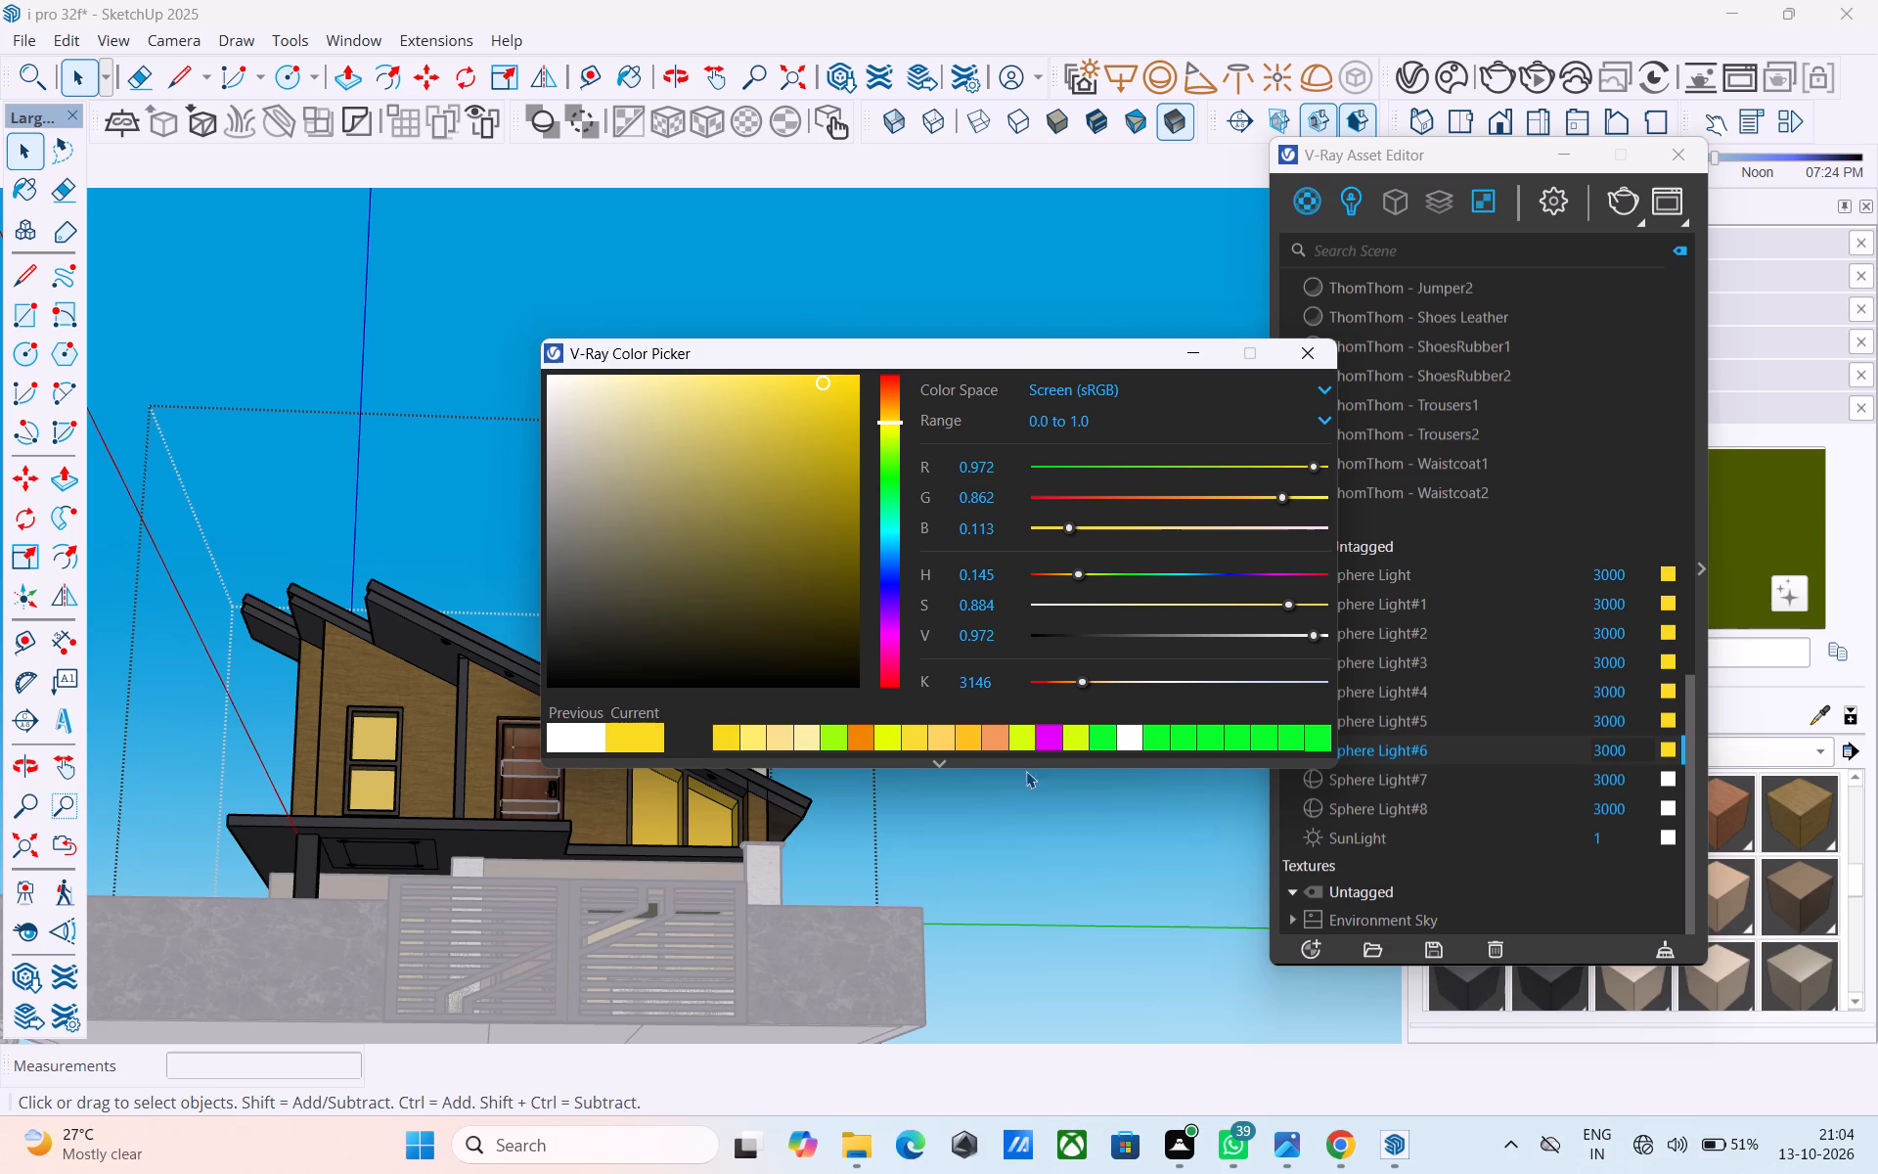
left_click(1666, 779)
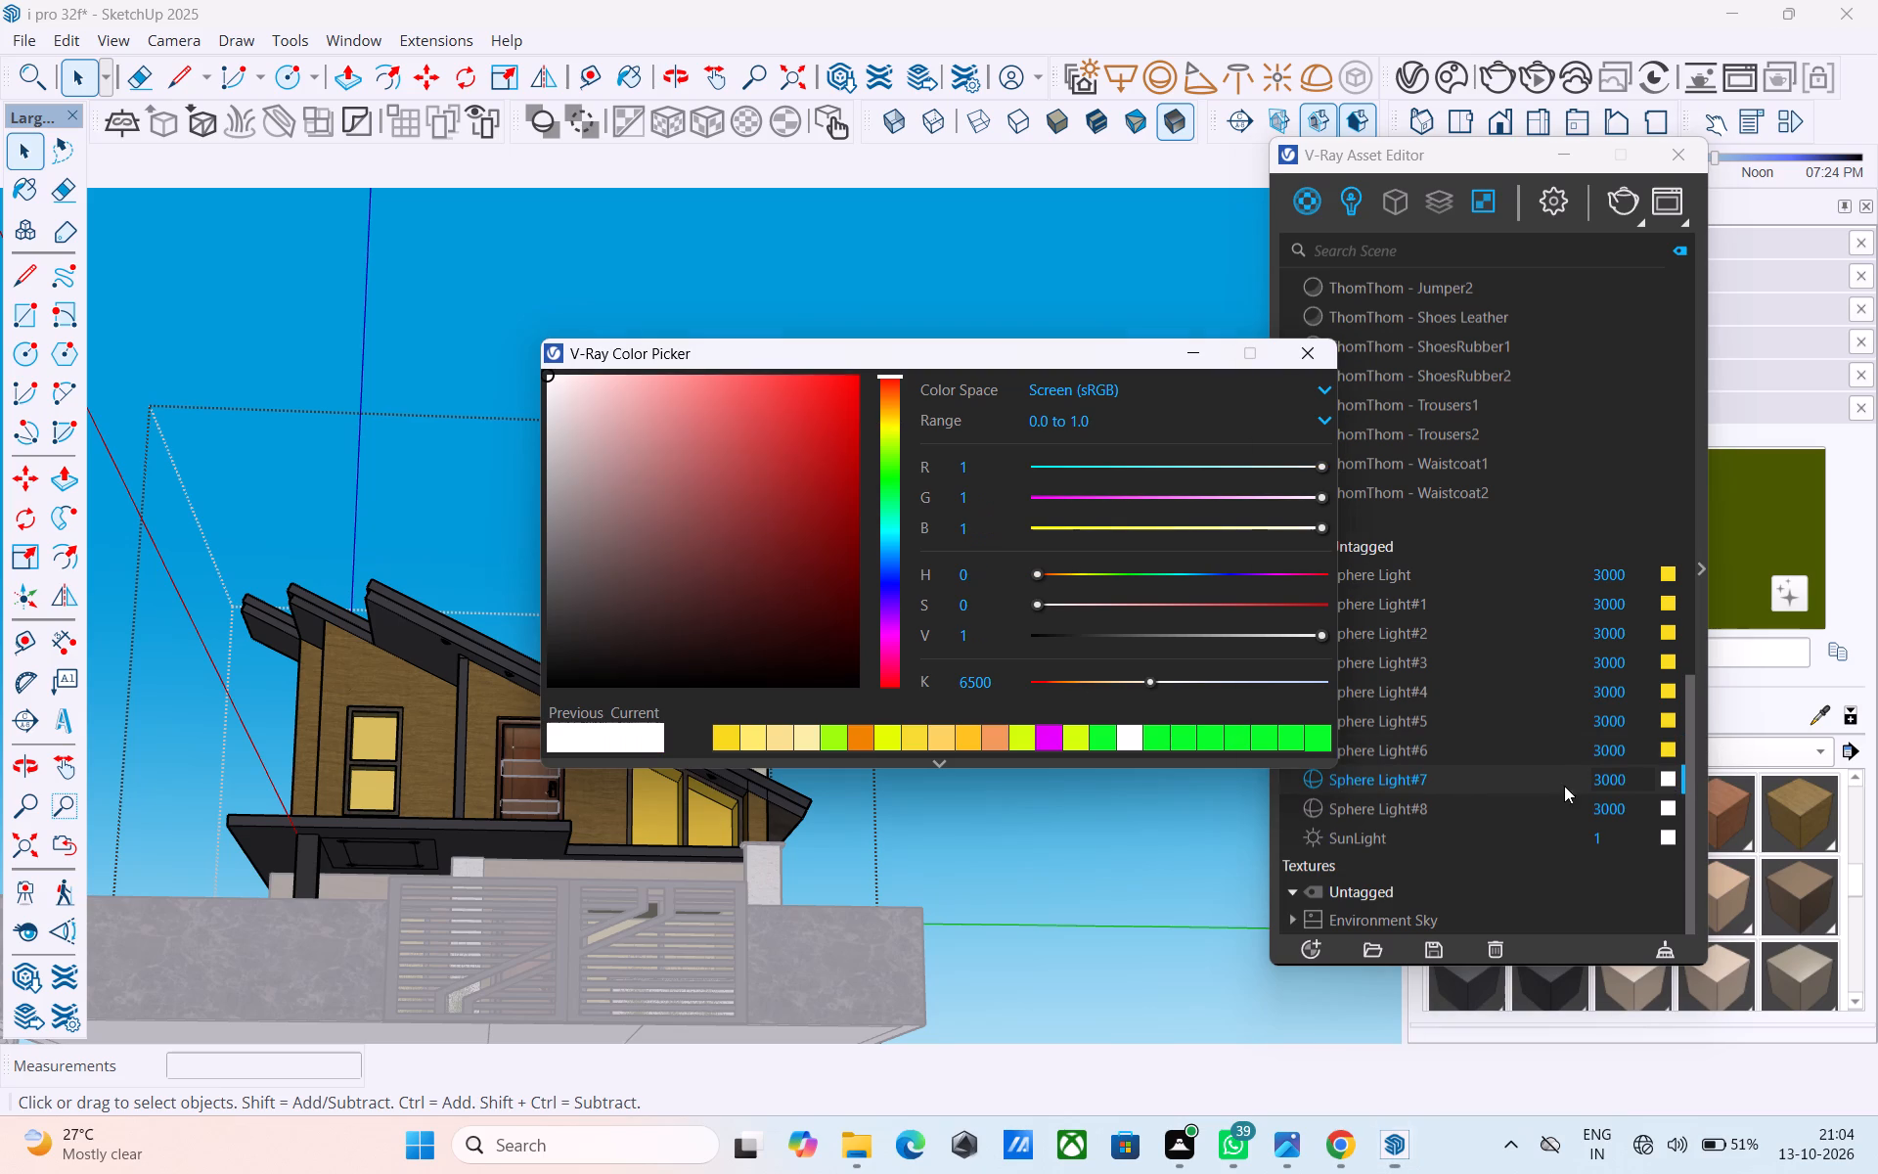
left_click(724, 735)
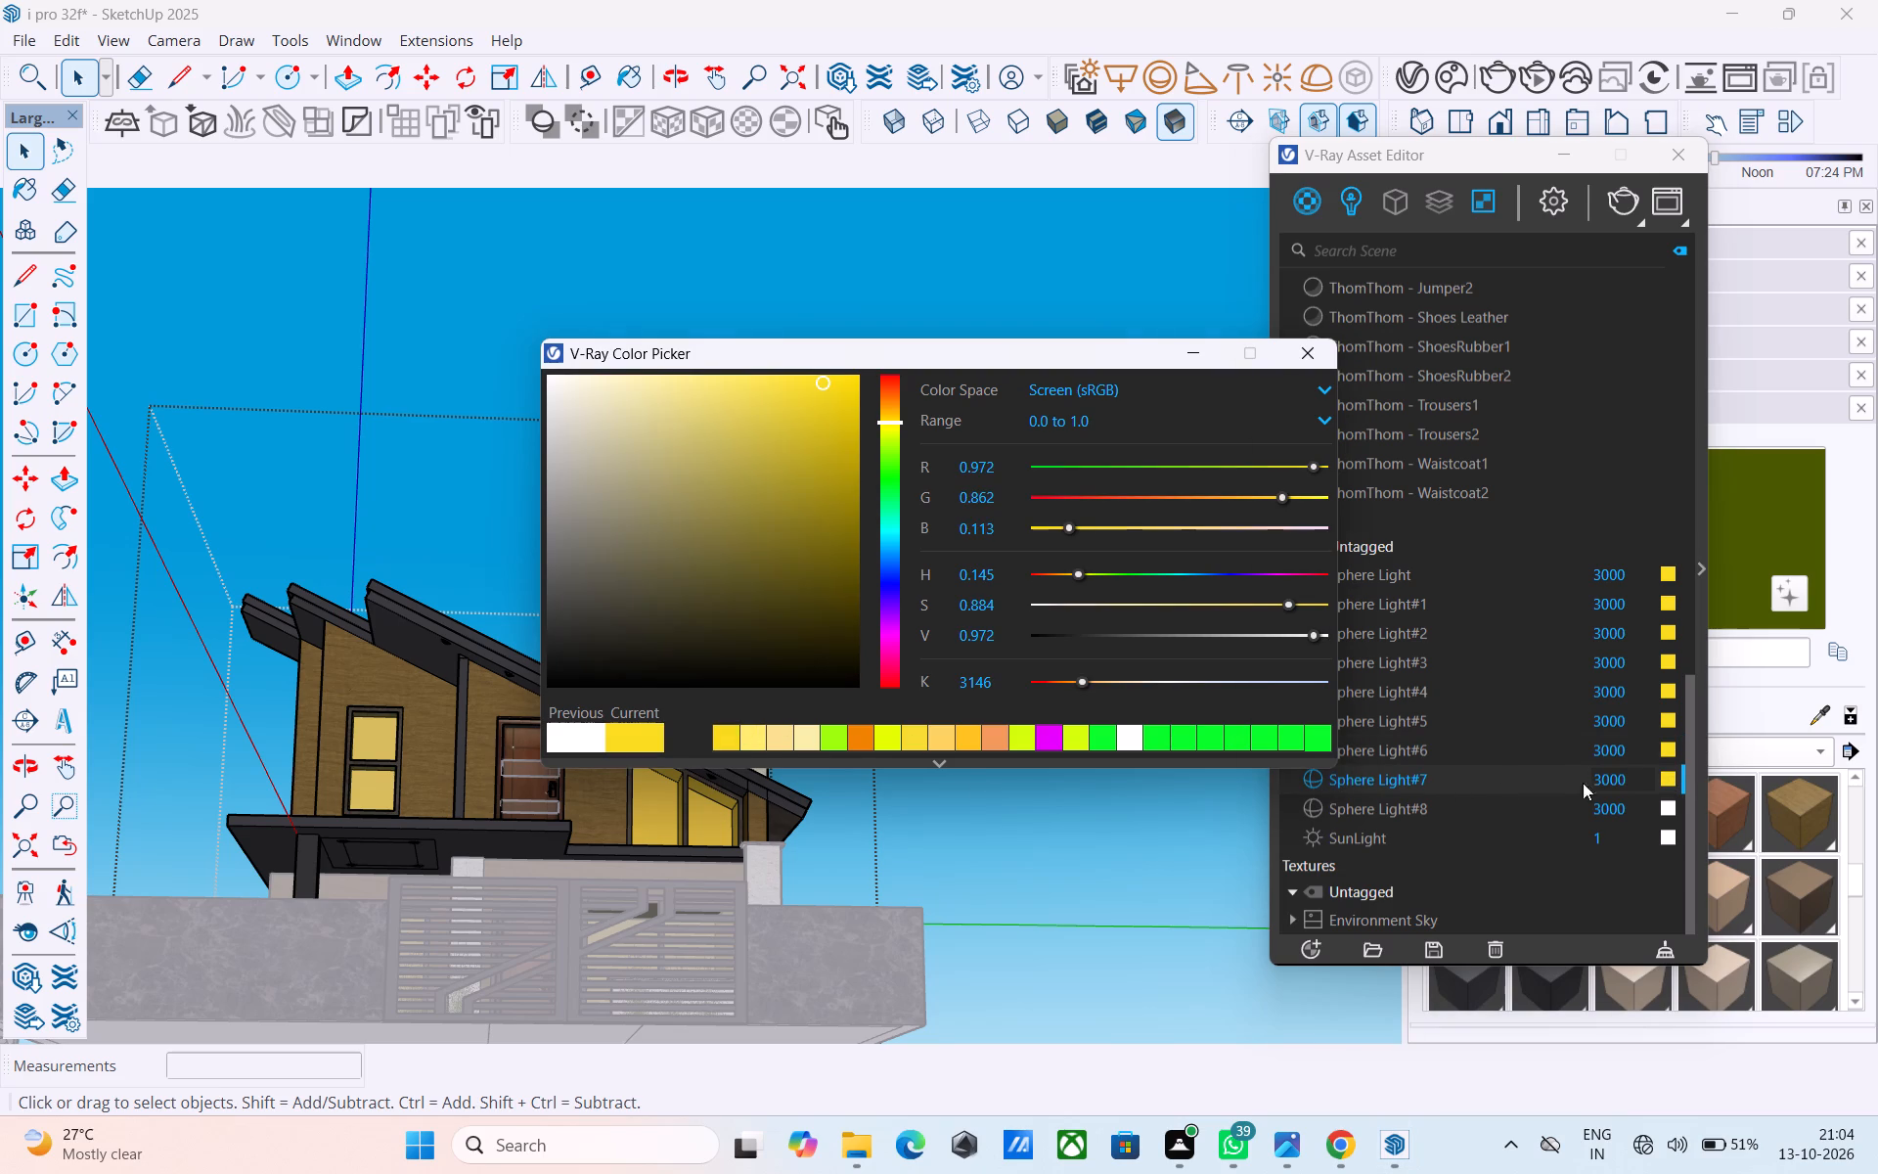
left_click(1670, 813)
left_click(728, 738)
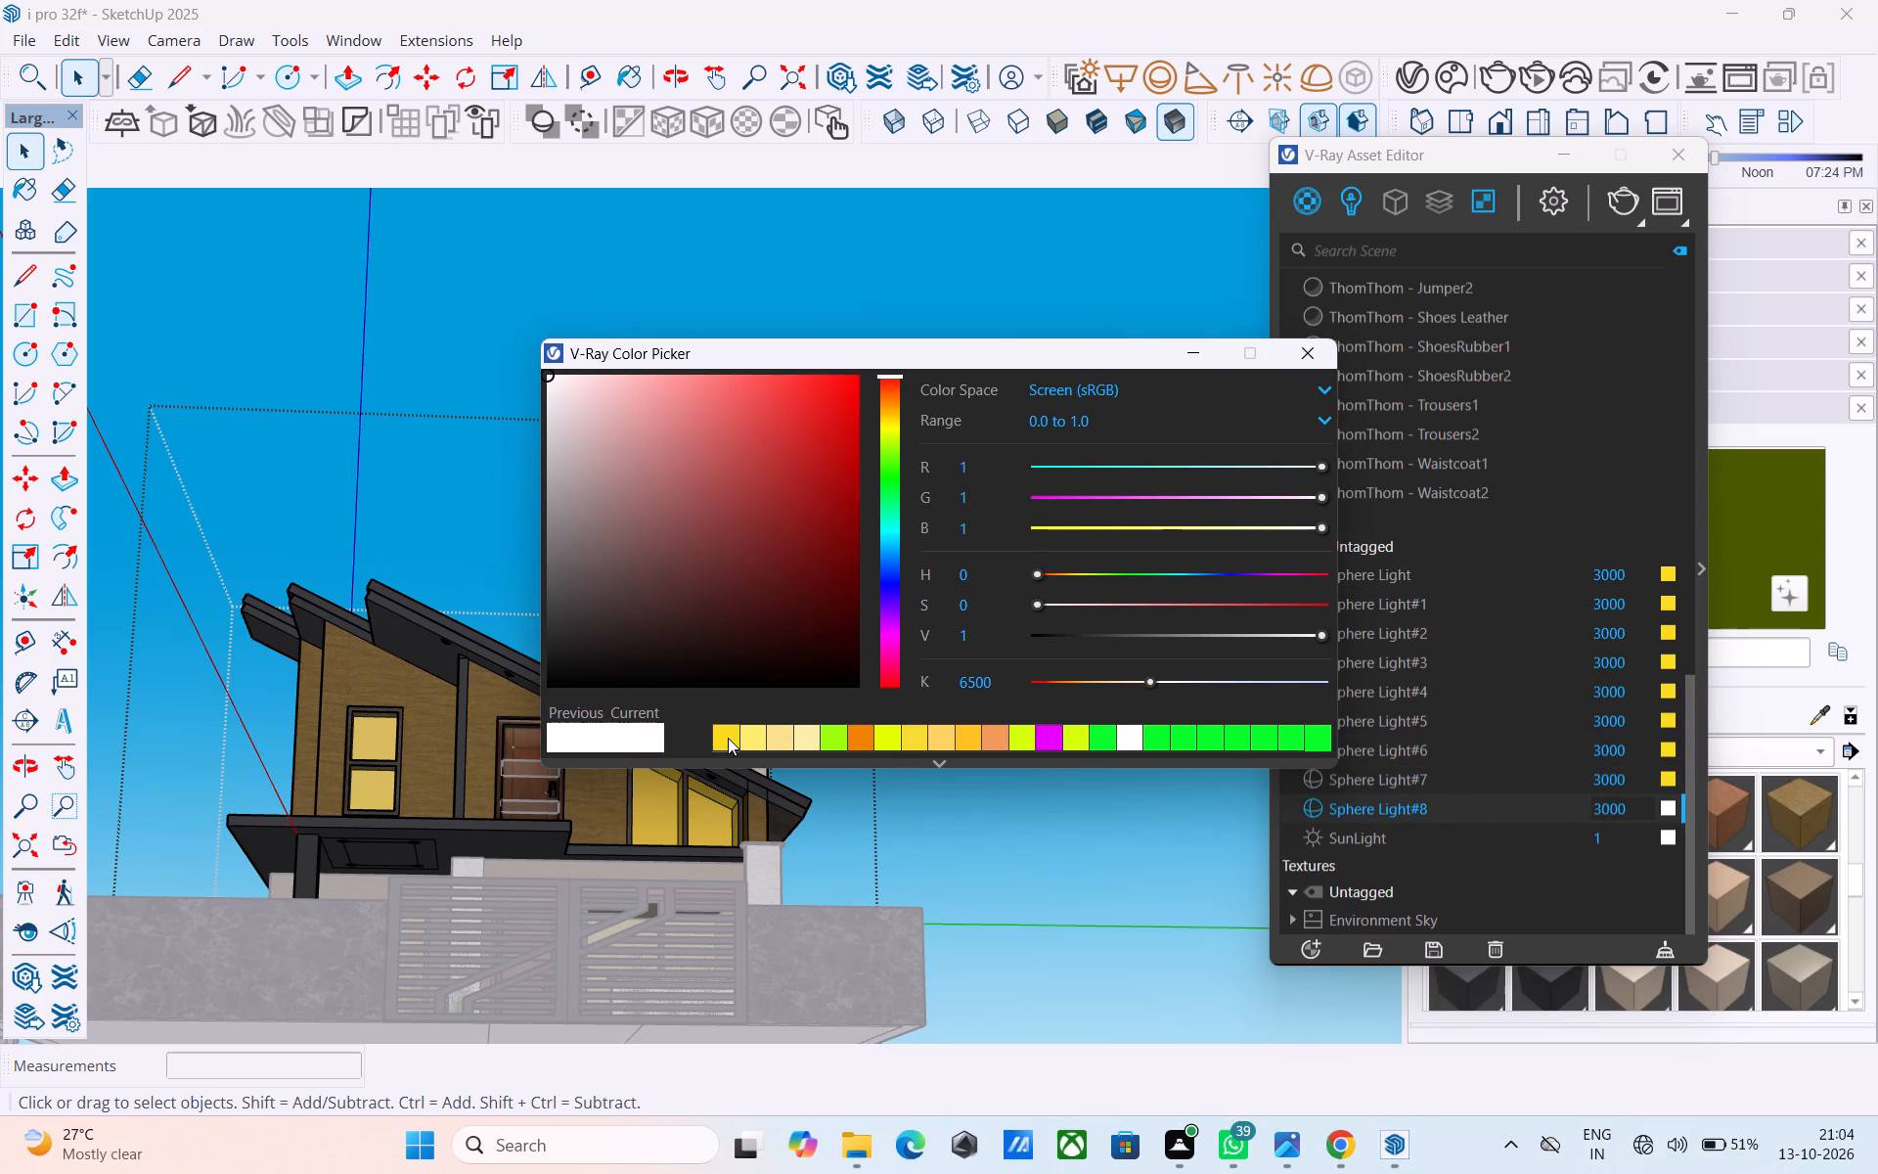
Change the SunLight colour to the same saved warm yellow and close the colour picker.
left_click(1665, 838)
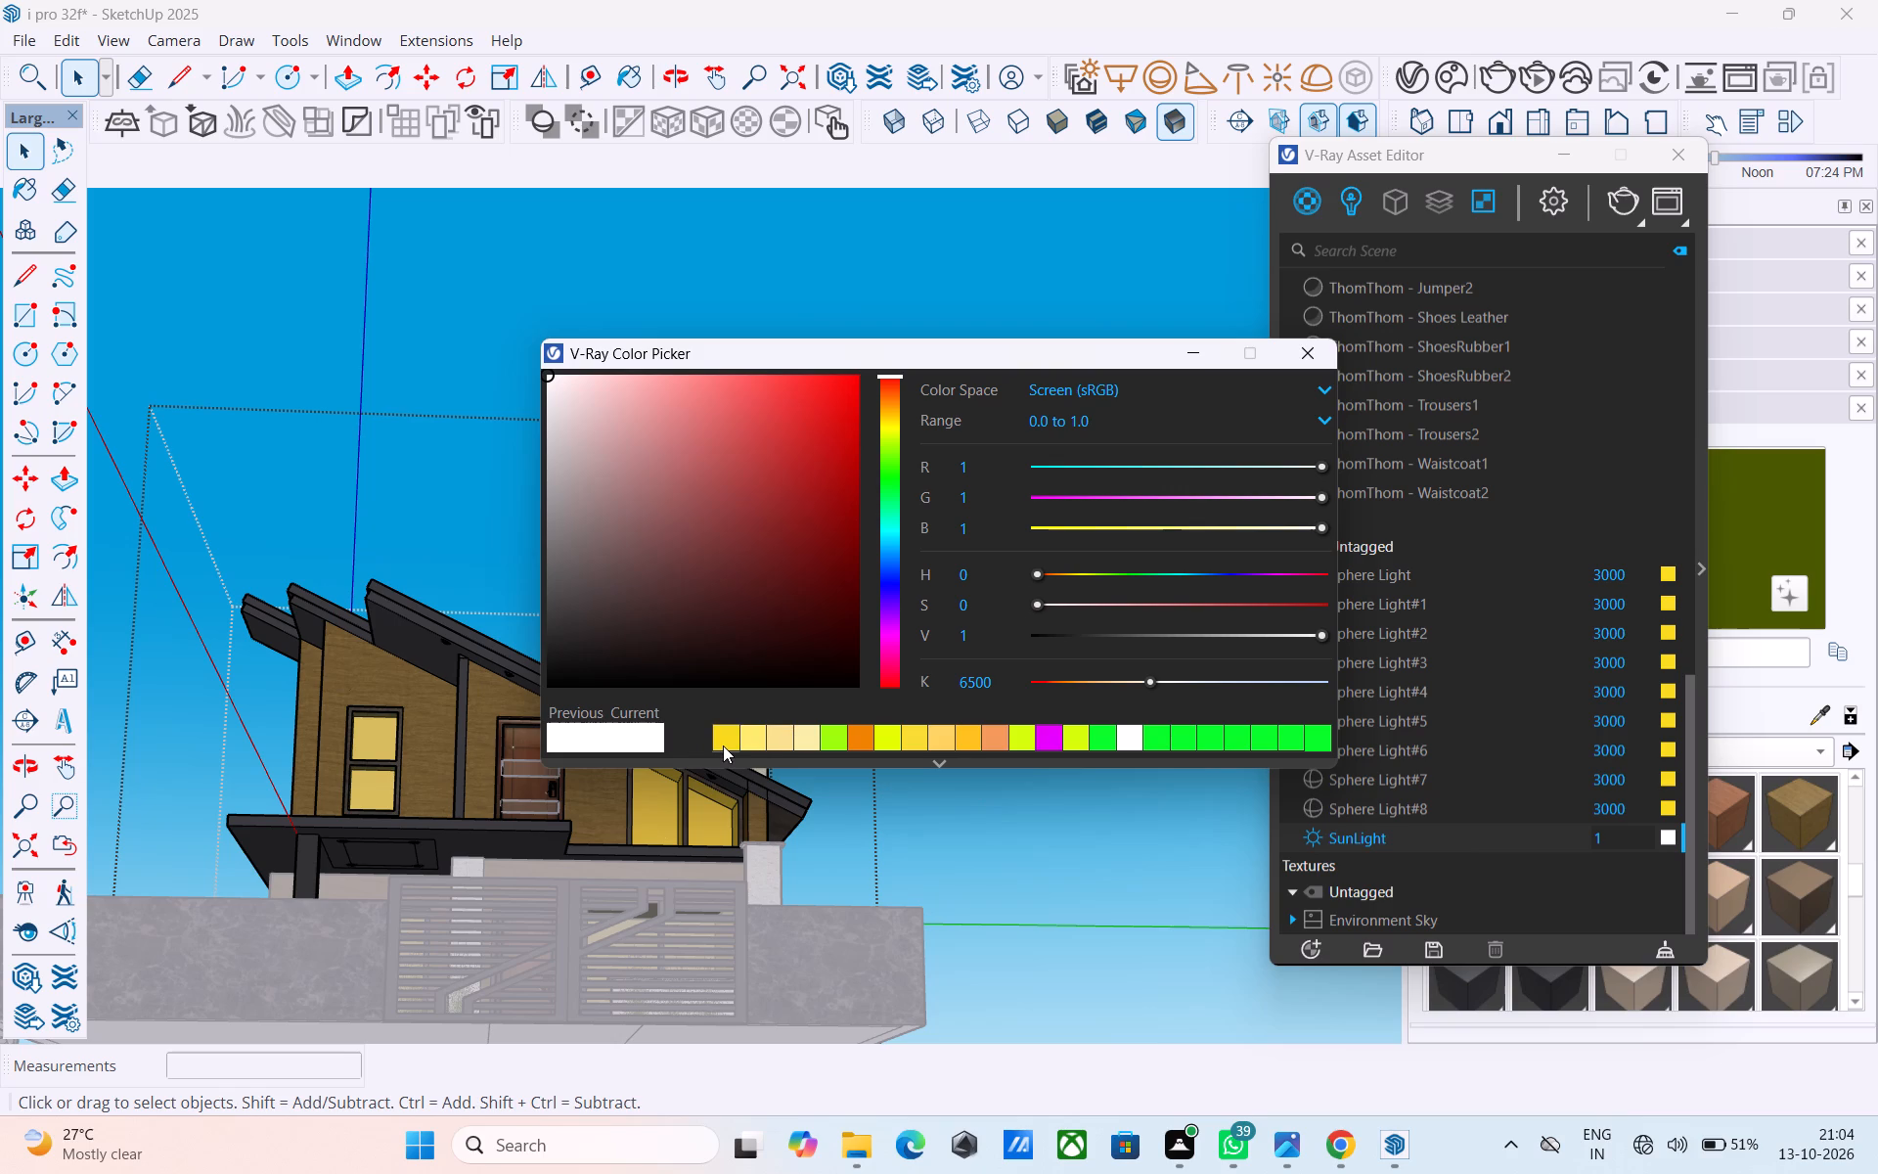
left_click(723, 745)
left_click(1311, 363)
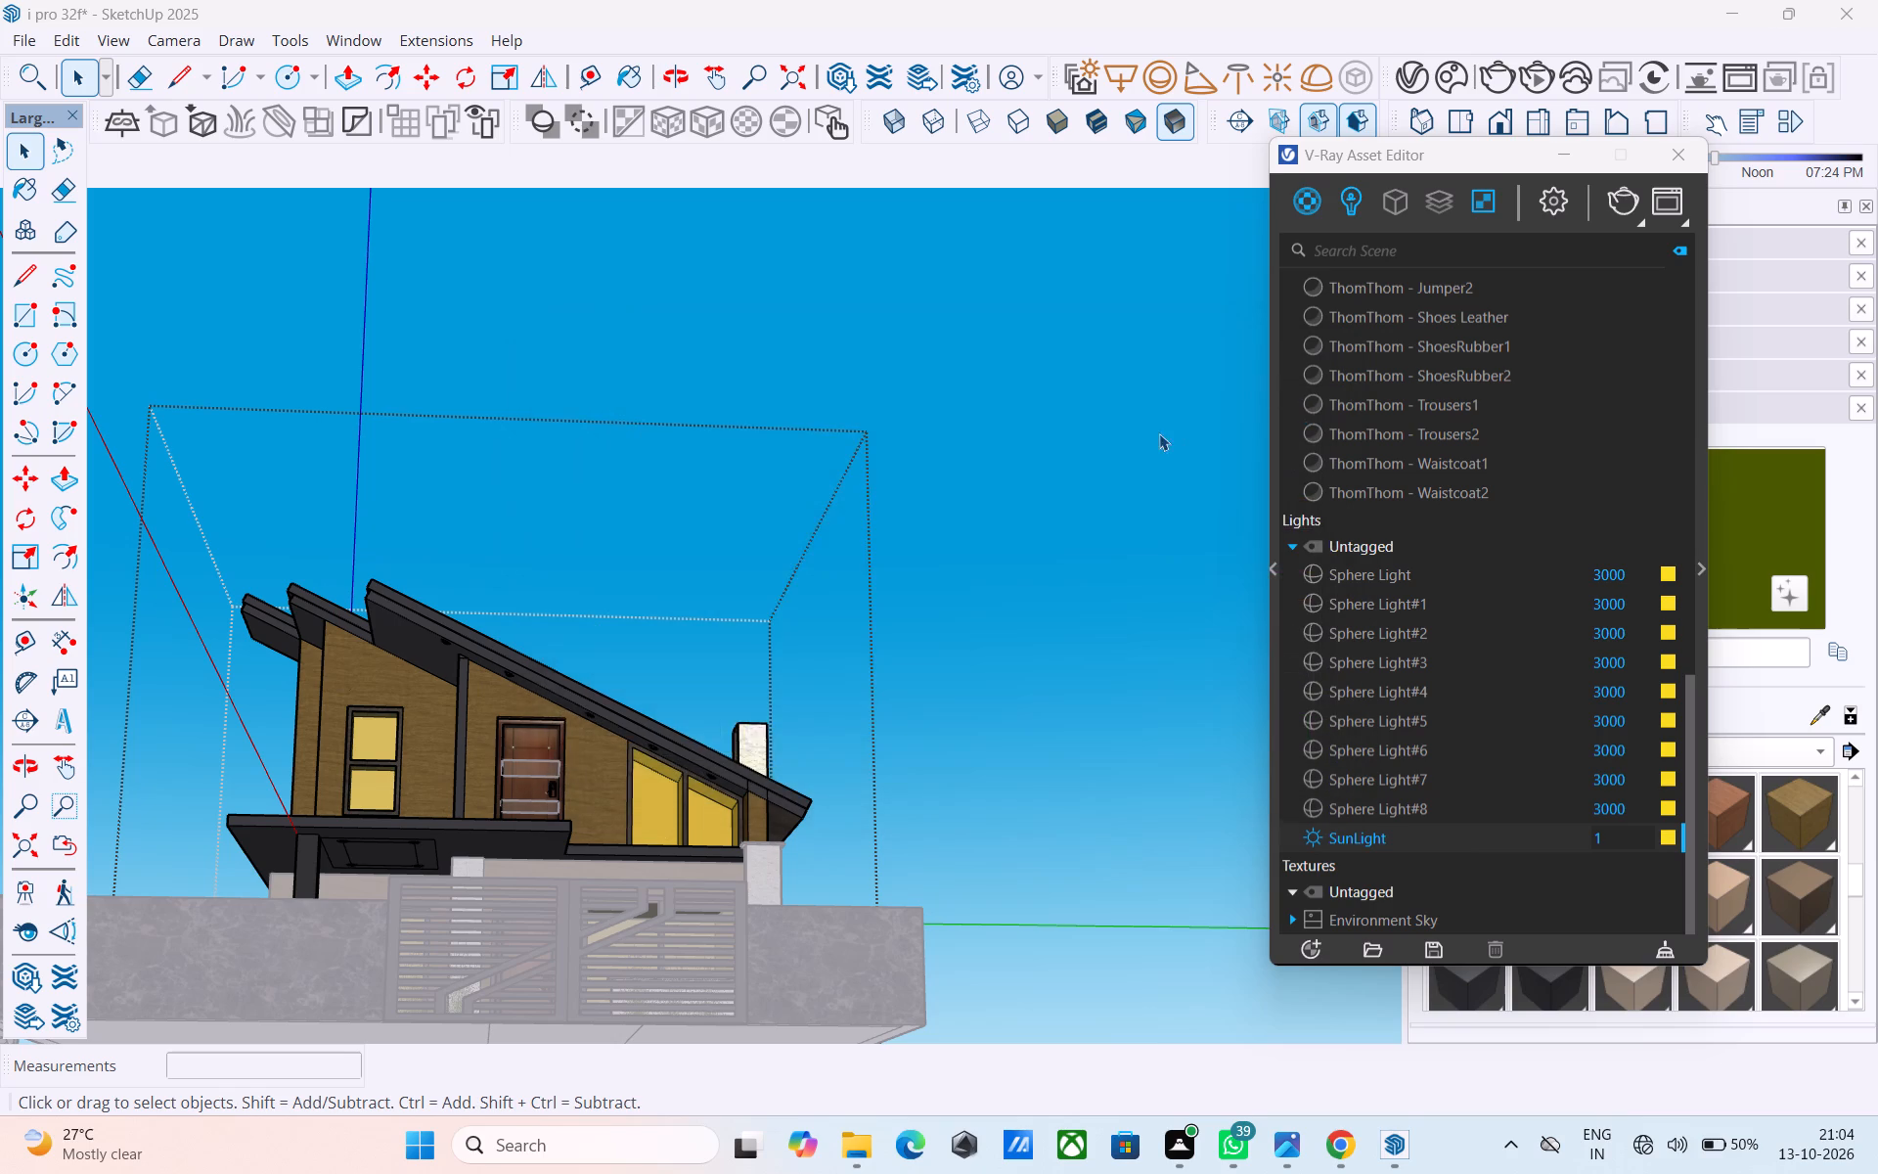
Render the house in V-Ray from a low, angled front view showing the canopy, sloping overhang, marble boundary wall and gate.
scroll(1096, 461, "down", 1)
middle_click_drag(1080, 467, 1069, 644)
left_click(1061, 640)
middle_click_drag(581, 664, 806, 611)
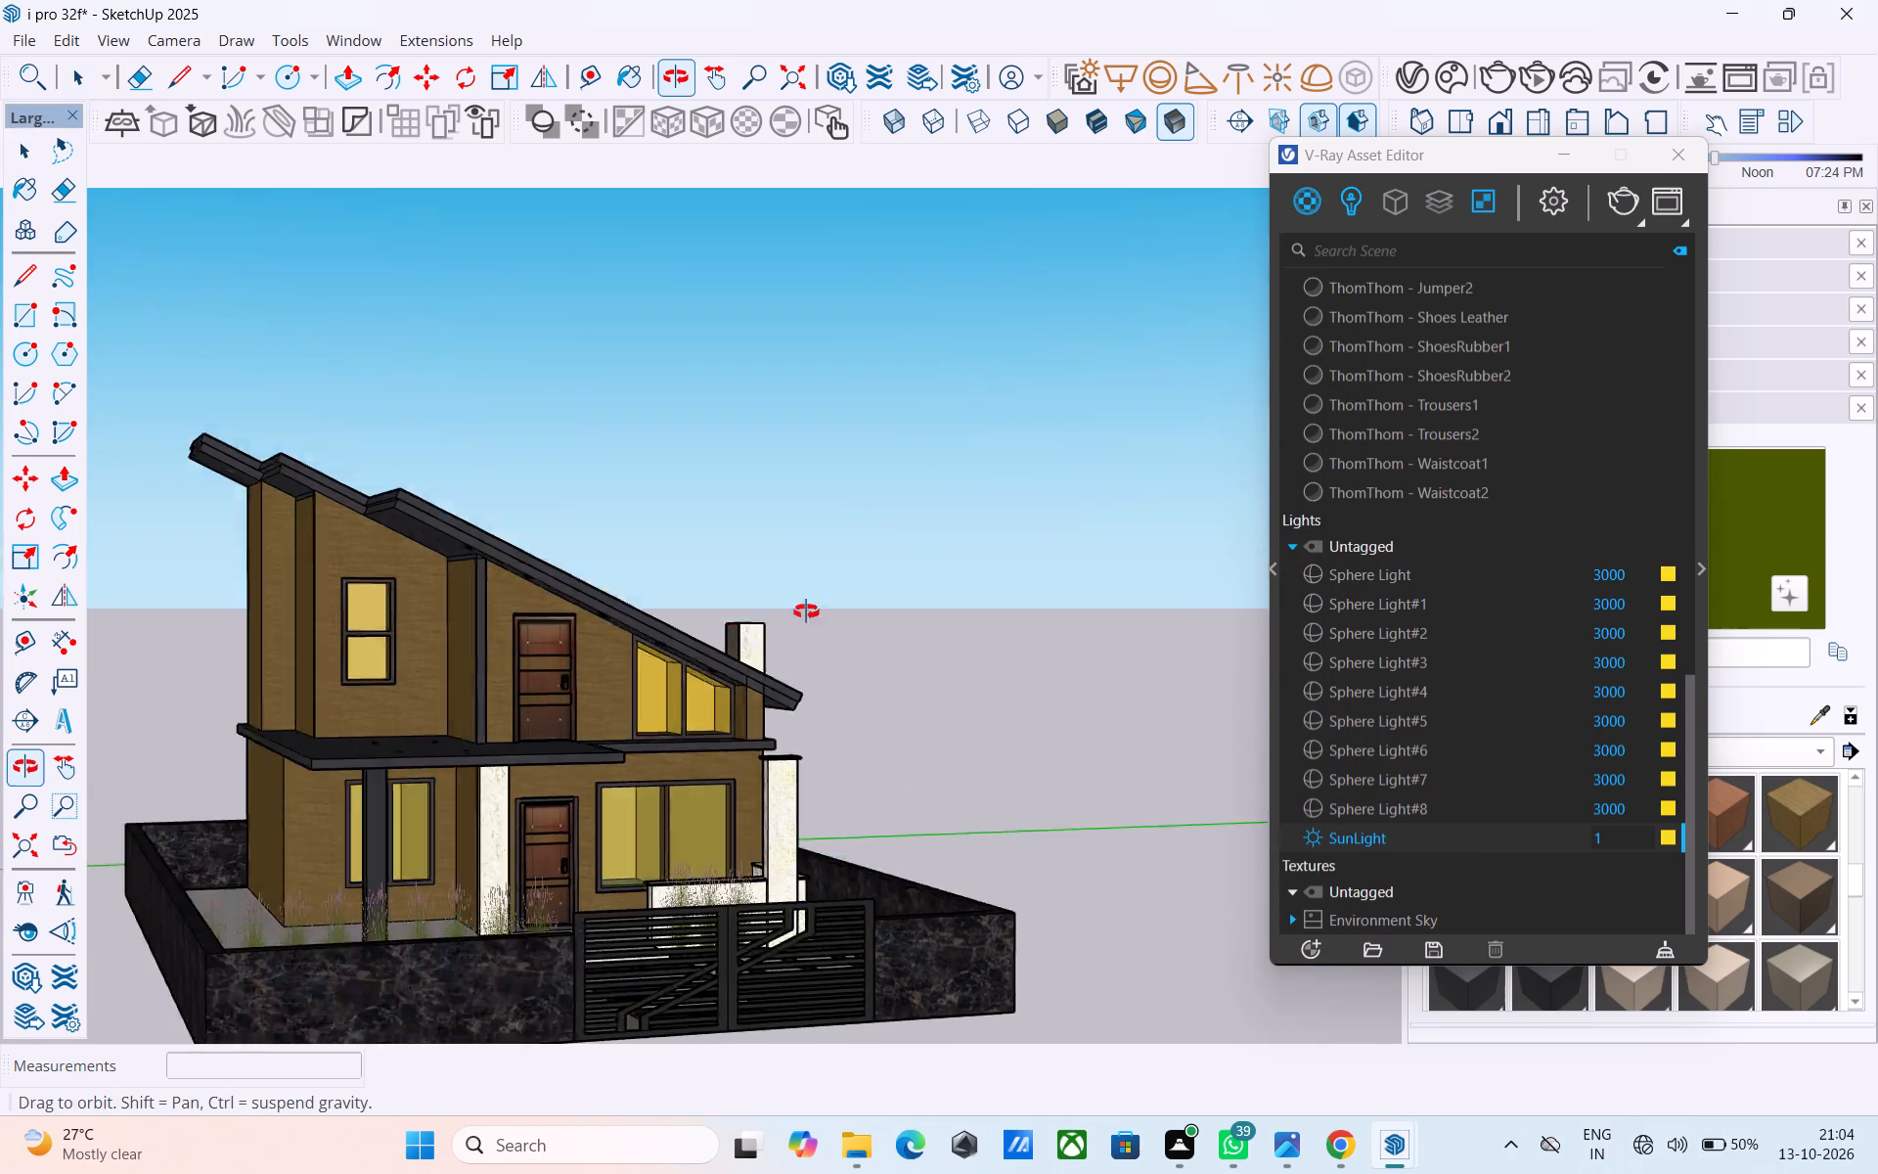
middle_click_drag(806, 611, 894, 566)
middle_click_drag(741, 619, 549, 513)
scroll(715, 651, "up", 3)
middle_click_drag(740, 678, 786, 635)
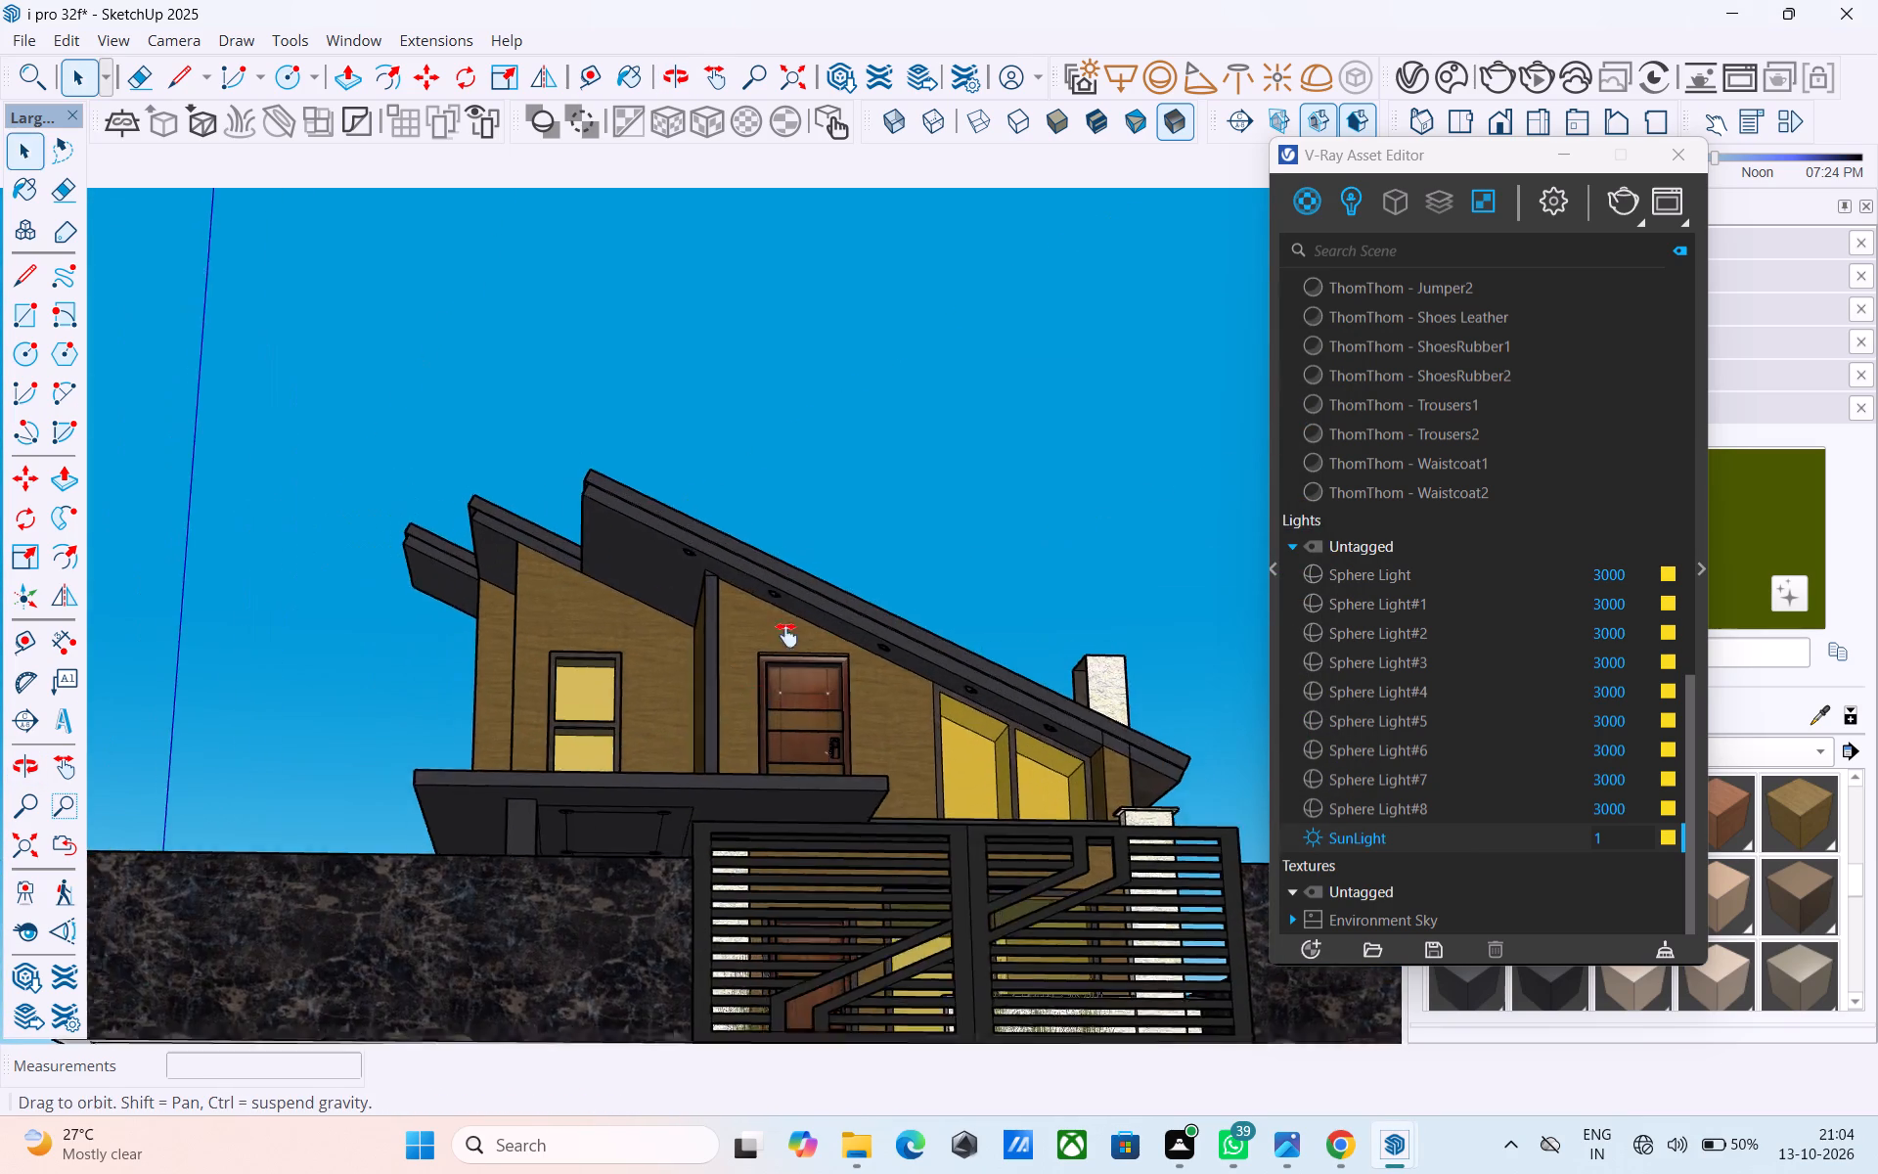
middle_click_drag(786, 635, 950, 654)
scroll(768, 655, "up", 2)
middle_click_drag(764, 660, 913, 623)
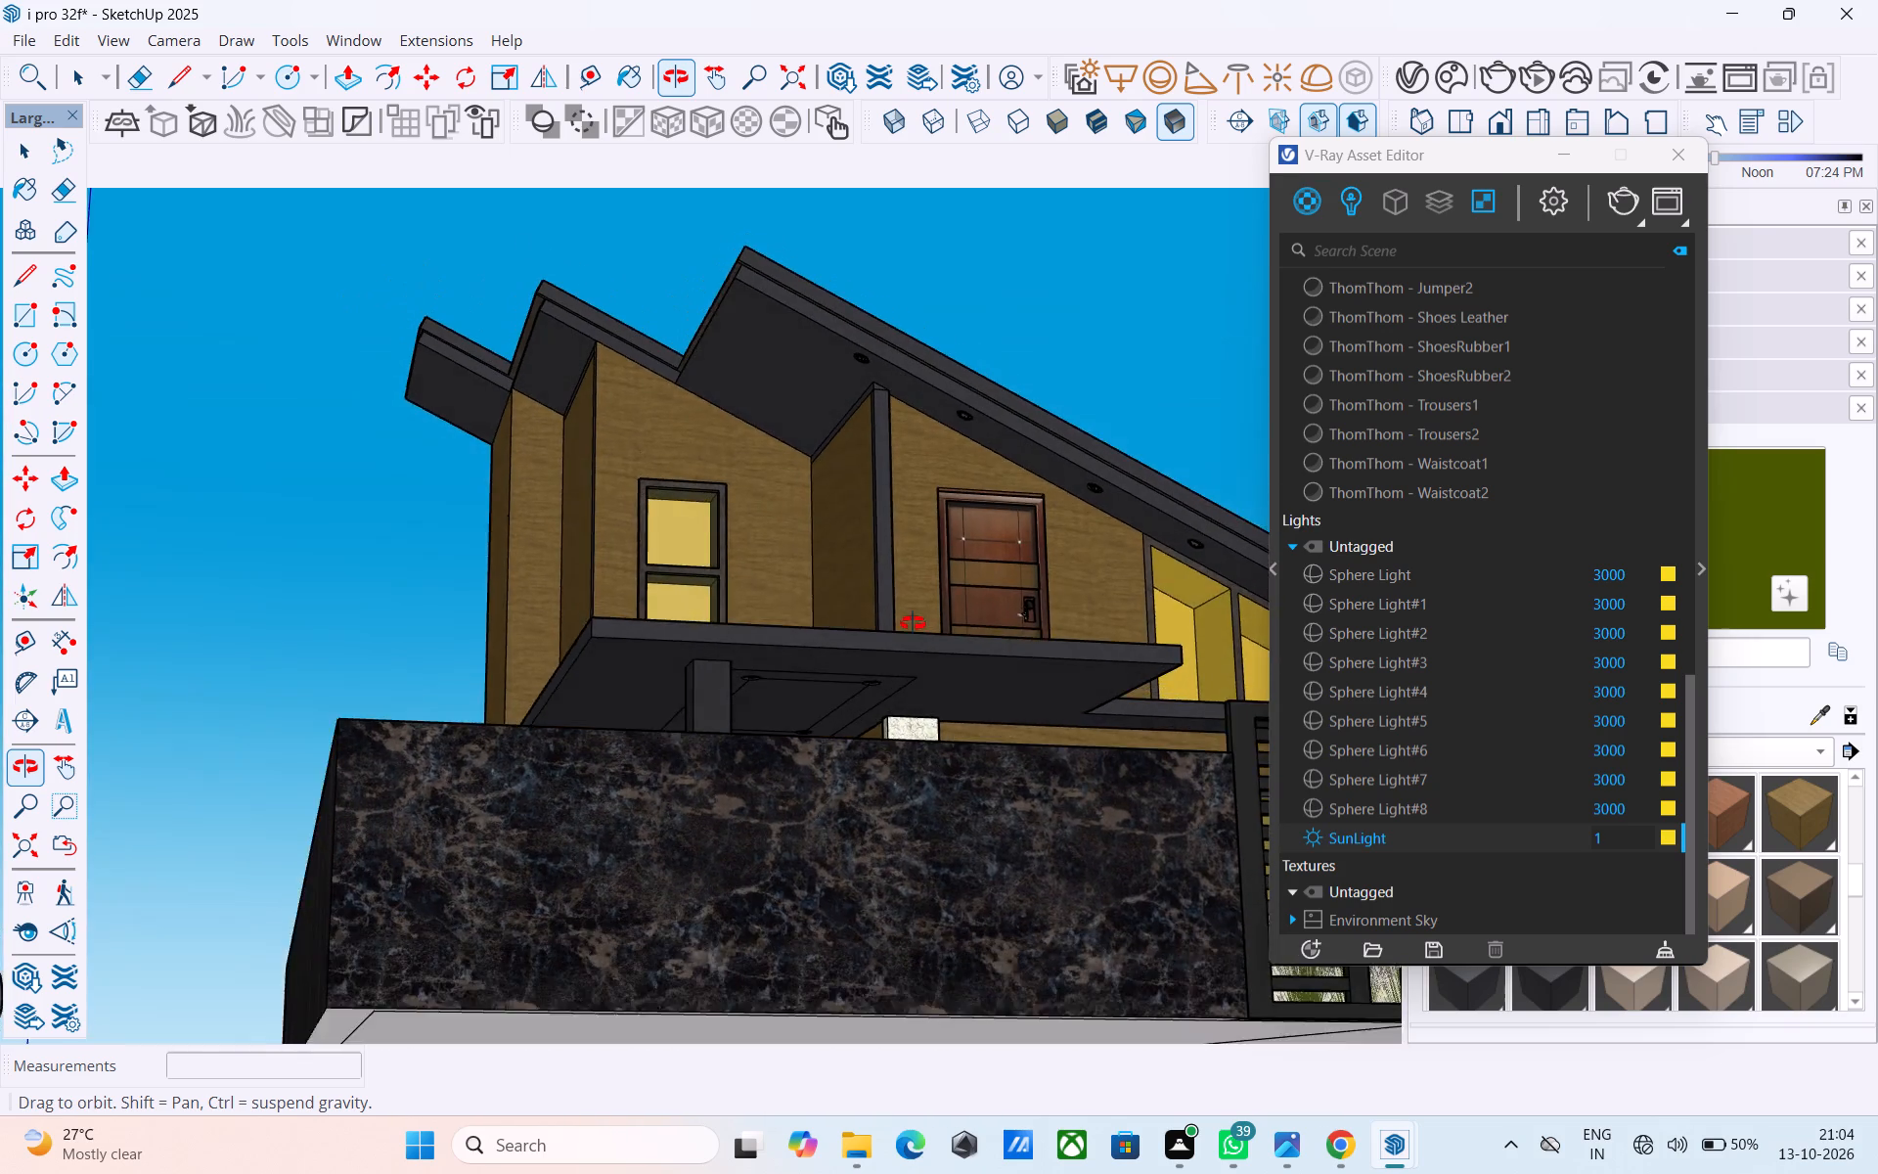
middle_click_drag(913, 623, 883, 648)
scroll(884, 649, "up", 1)
scroll(886, 650, "down", 2)
middle_click_drag(886, 650, 822, 653, "shift")
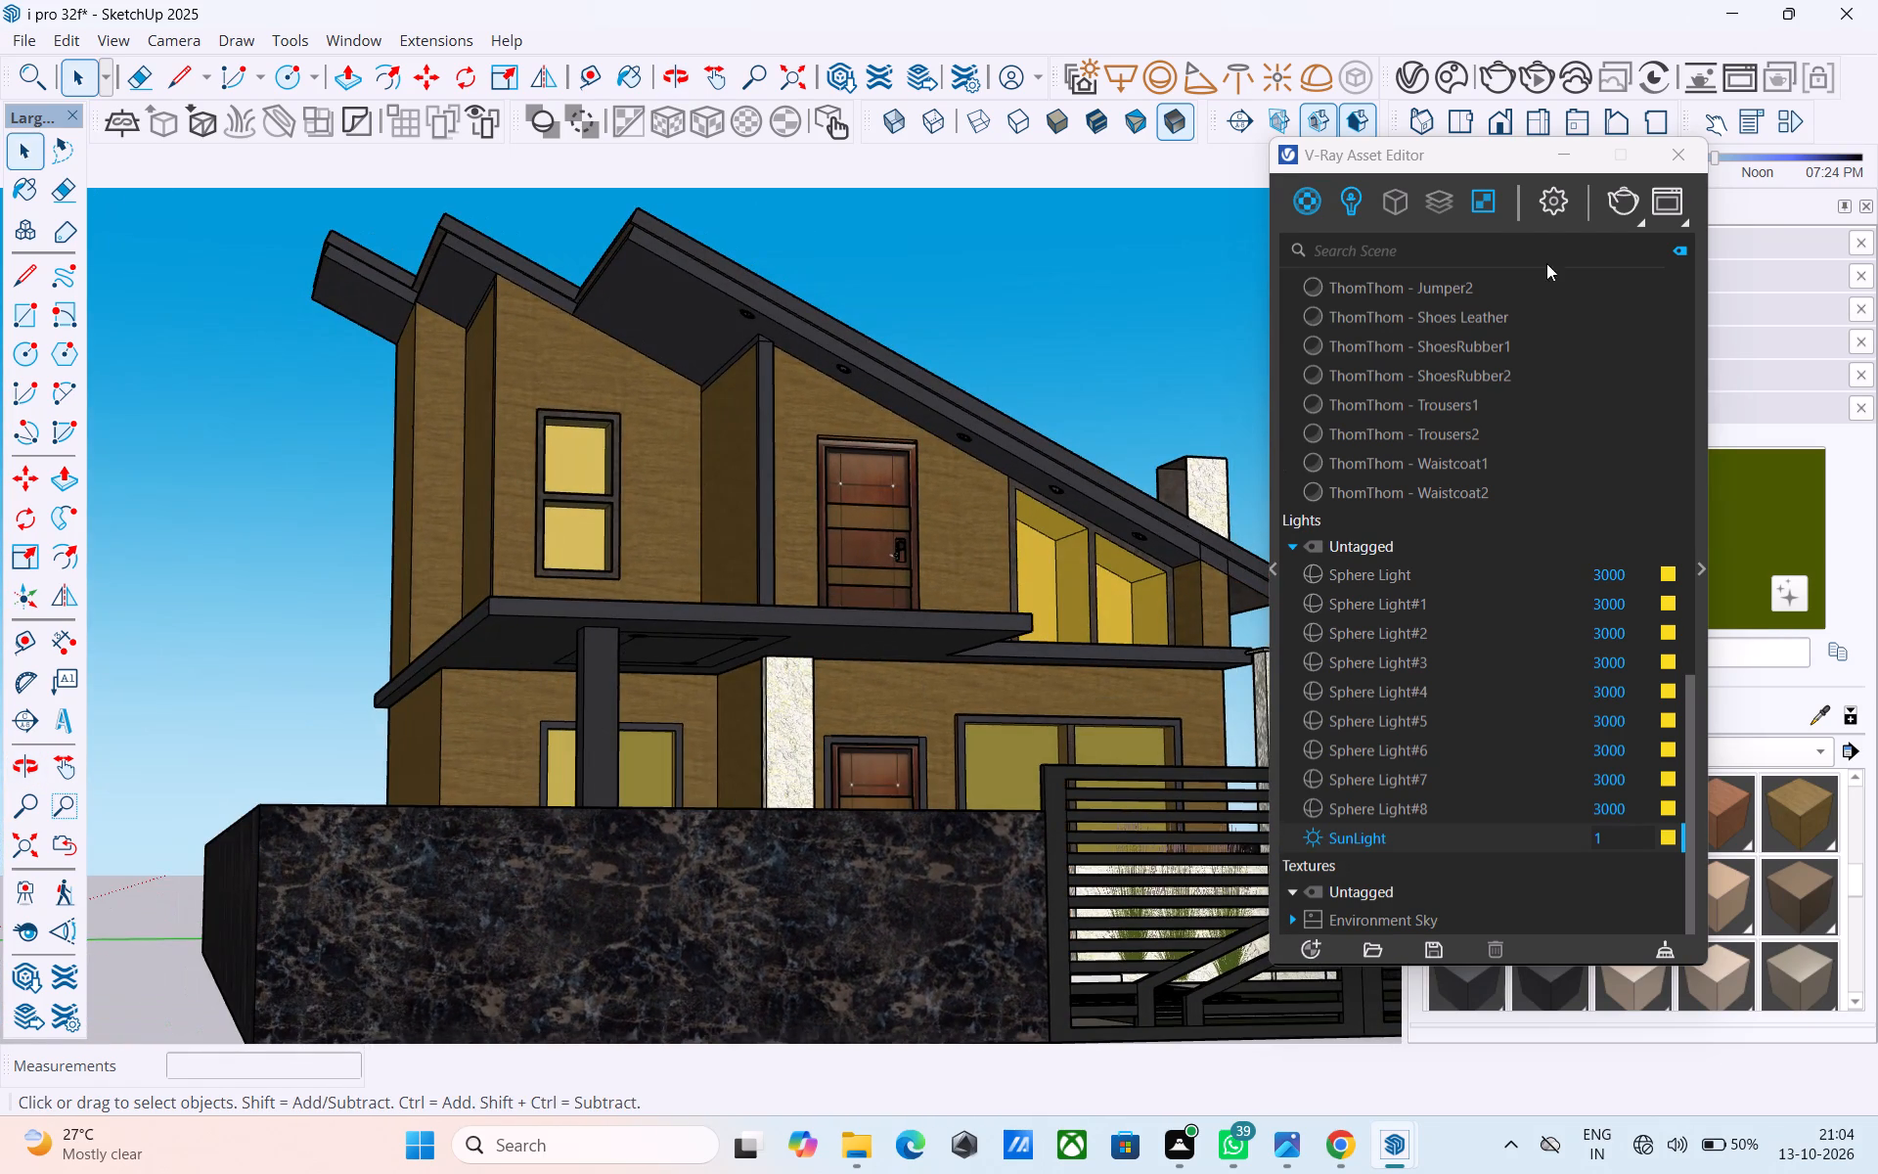
left_click(1612, 203)
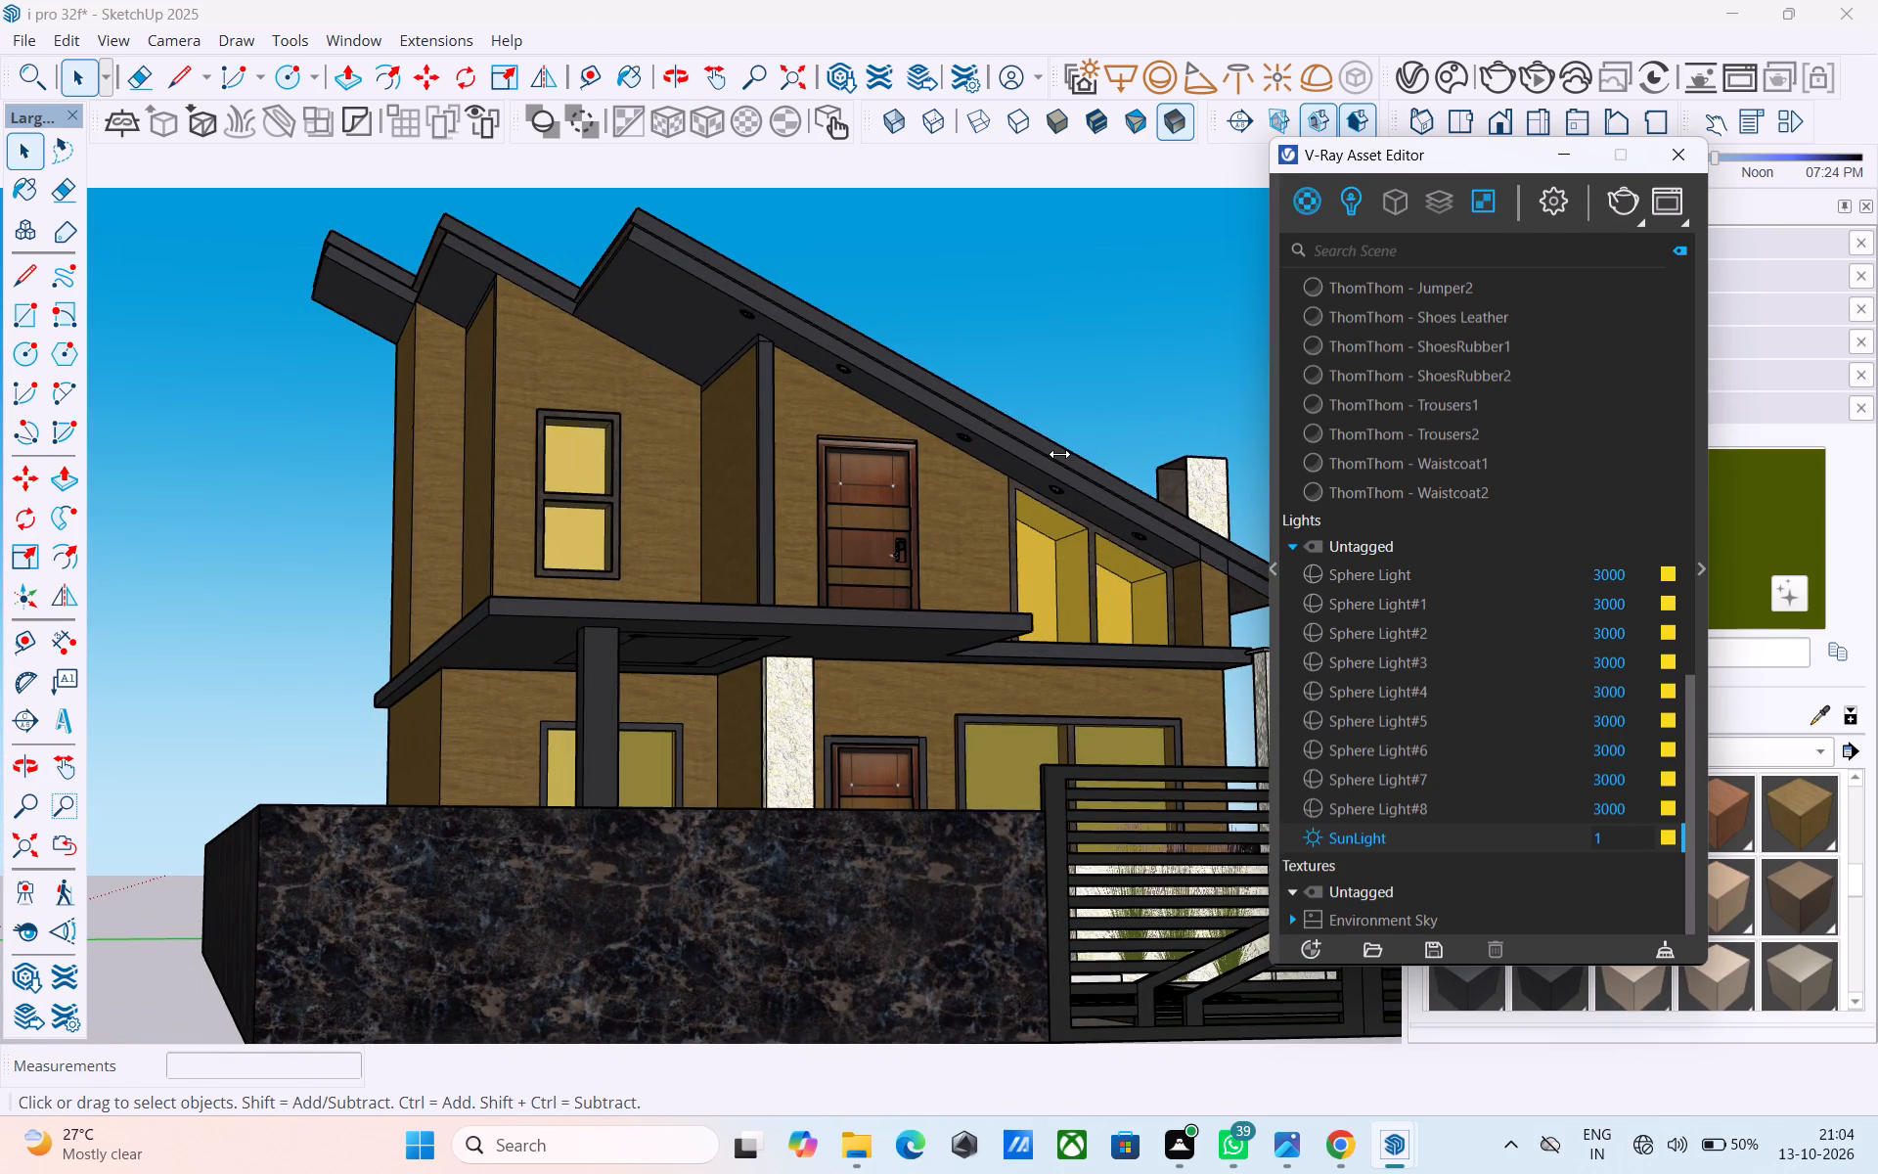
left_click(1059, 454)
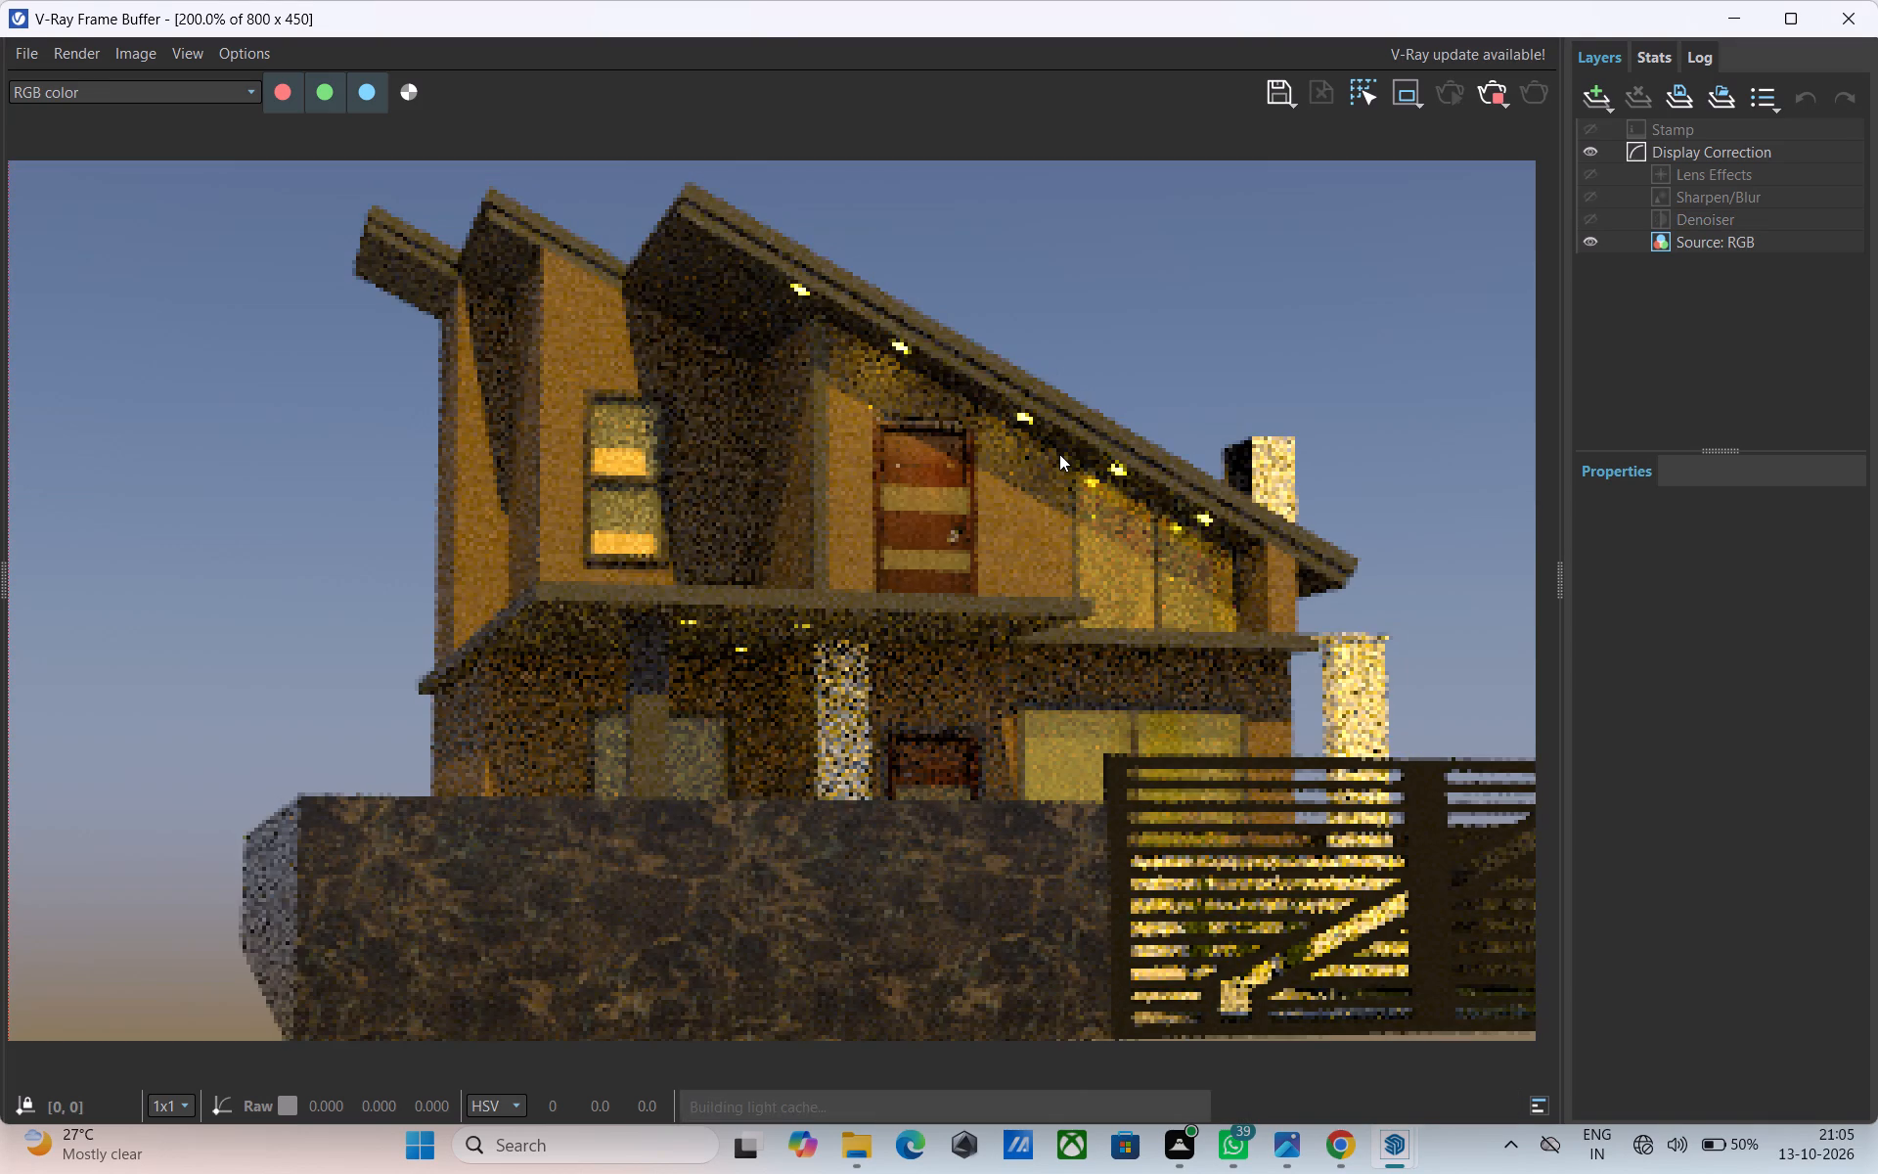
Examine the V-Ray render closely, checking the recessed lights under the porch canopy and sloping overhang.
middle_click_drag(993, 493, 895, 600)
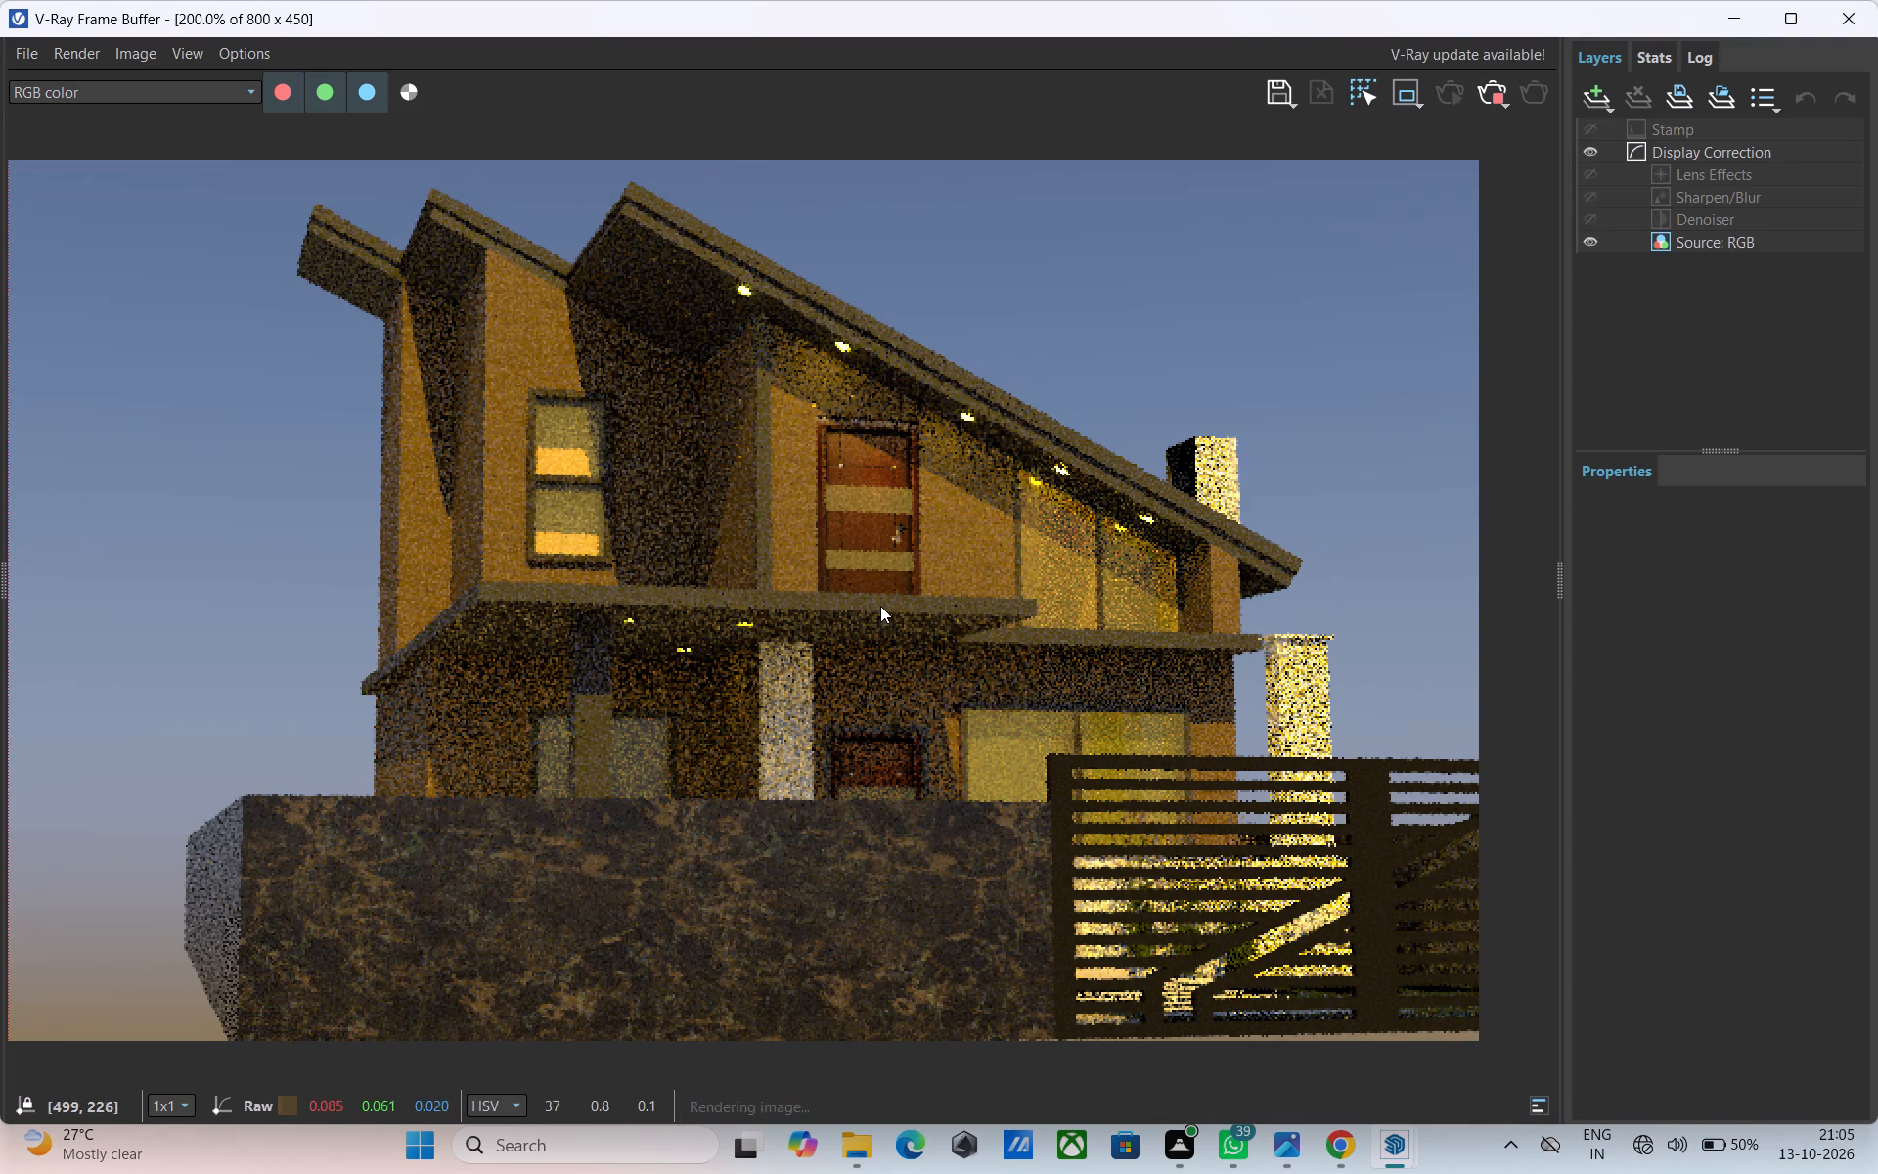
scroll(879, 606, "down", 2)
scroll(879, 605, "up", 1)
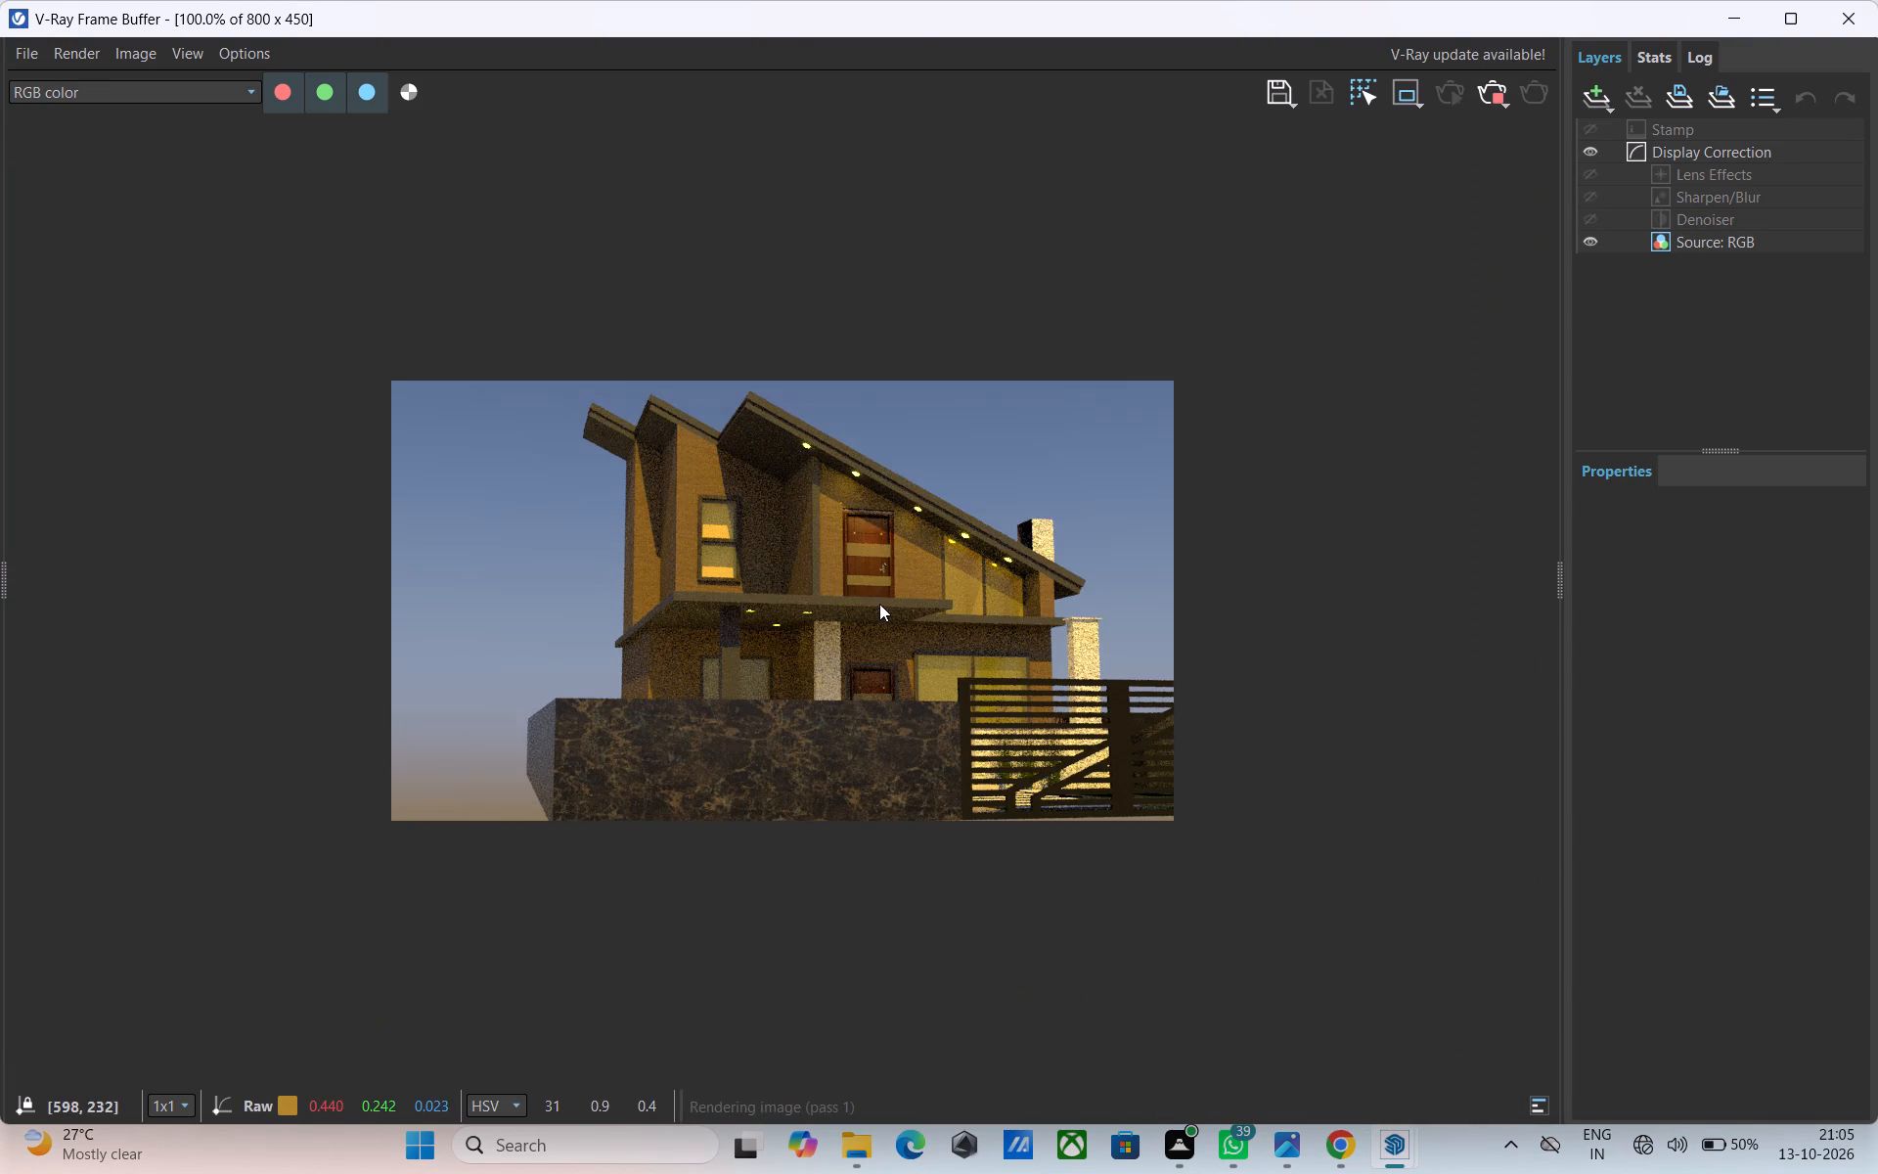
scroll(870, 582, "up", 2)
scroll(870, 582, "down", 1)
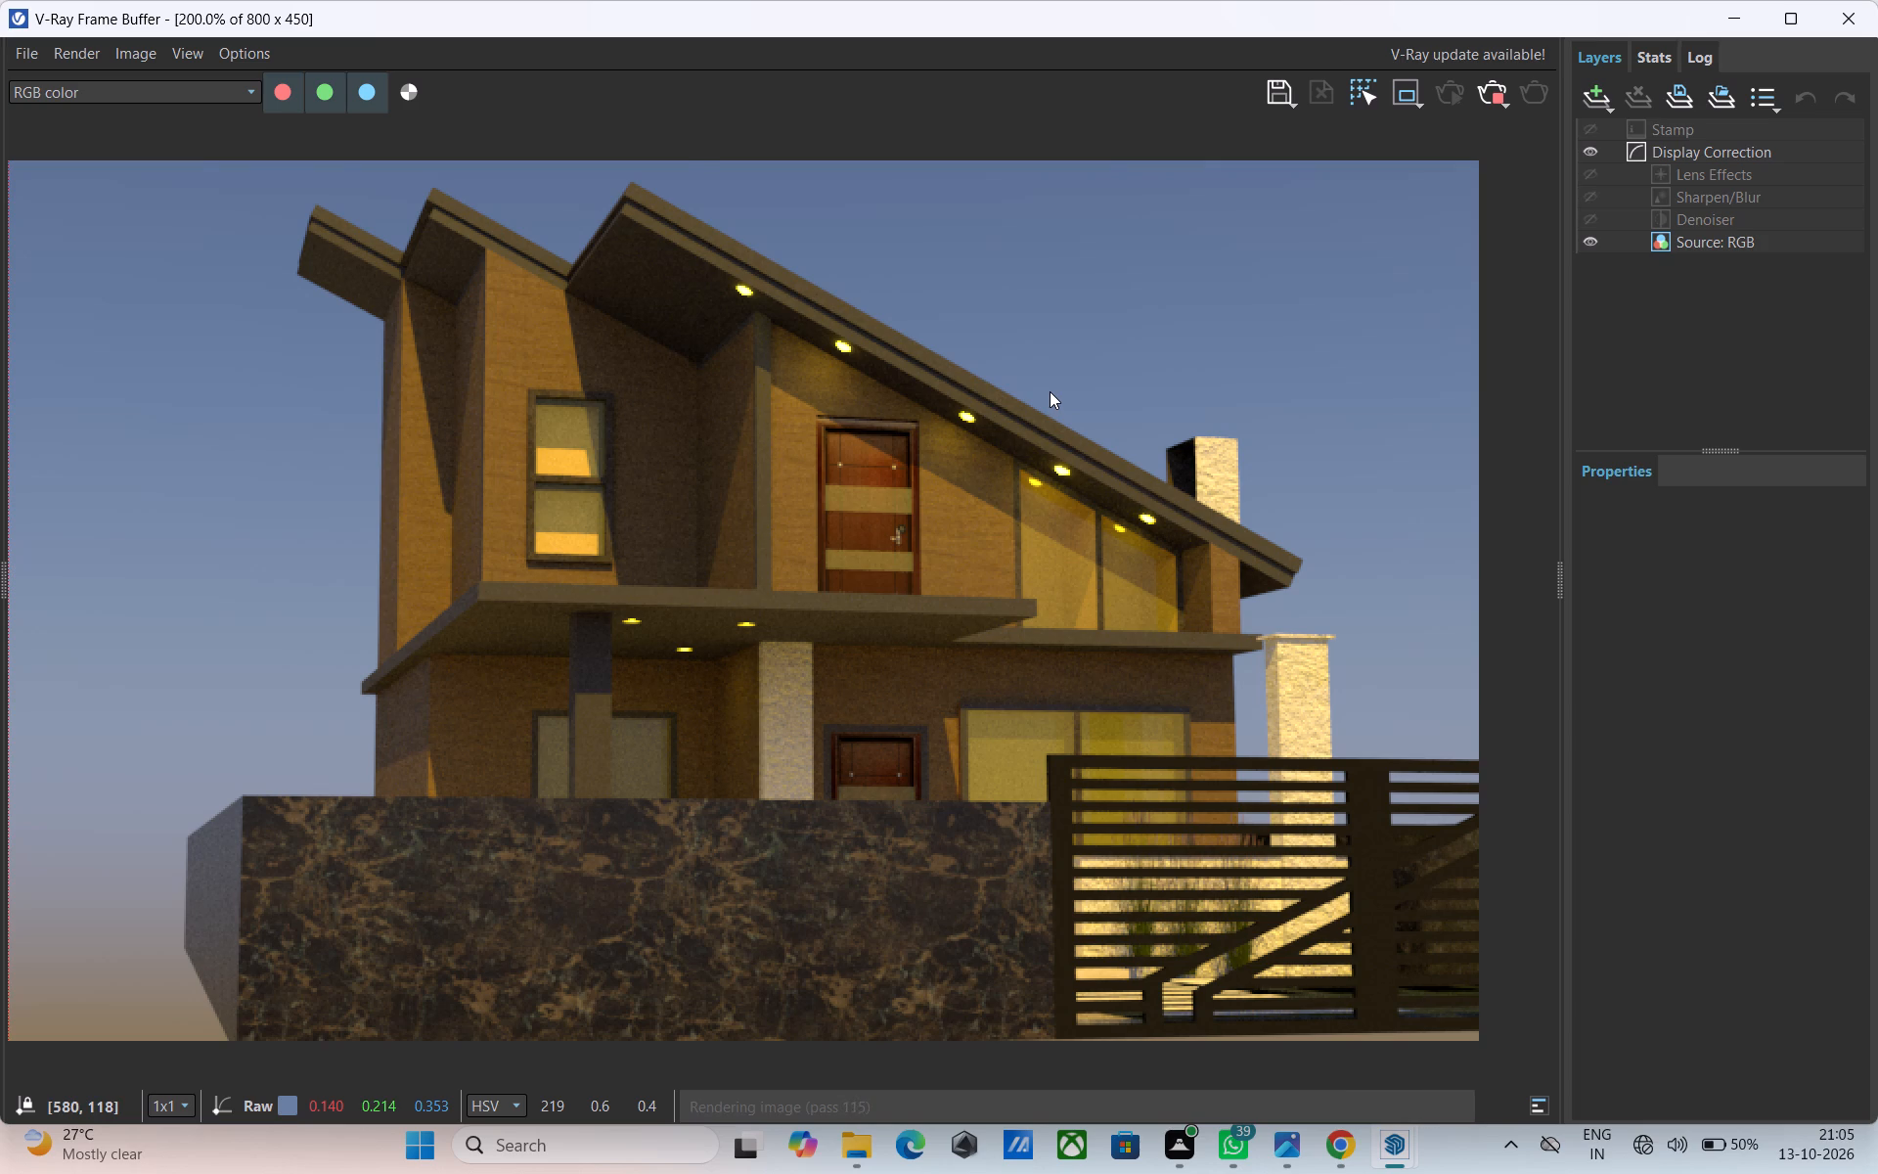
scroll(1050, 391, "down", 1)
middle_click_drag(1050, 391, 1034, 404)
scroll(952, 451, "up", 1)
middle_click_drag(952, 451, 981, 459)
scroll(828, 578, "up", 1)
scroll(828, 578, "down", 1)
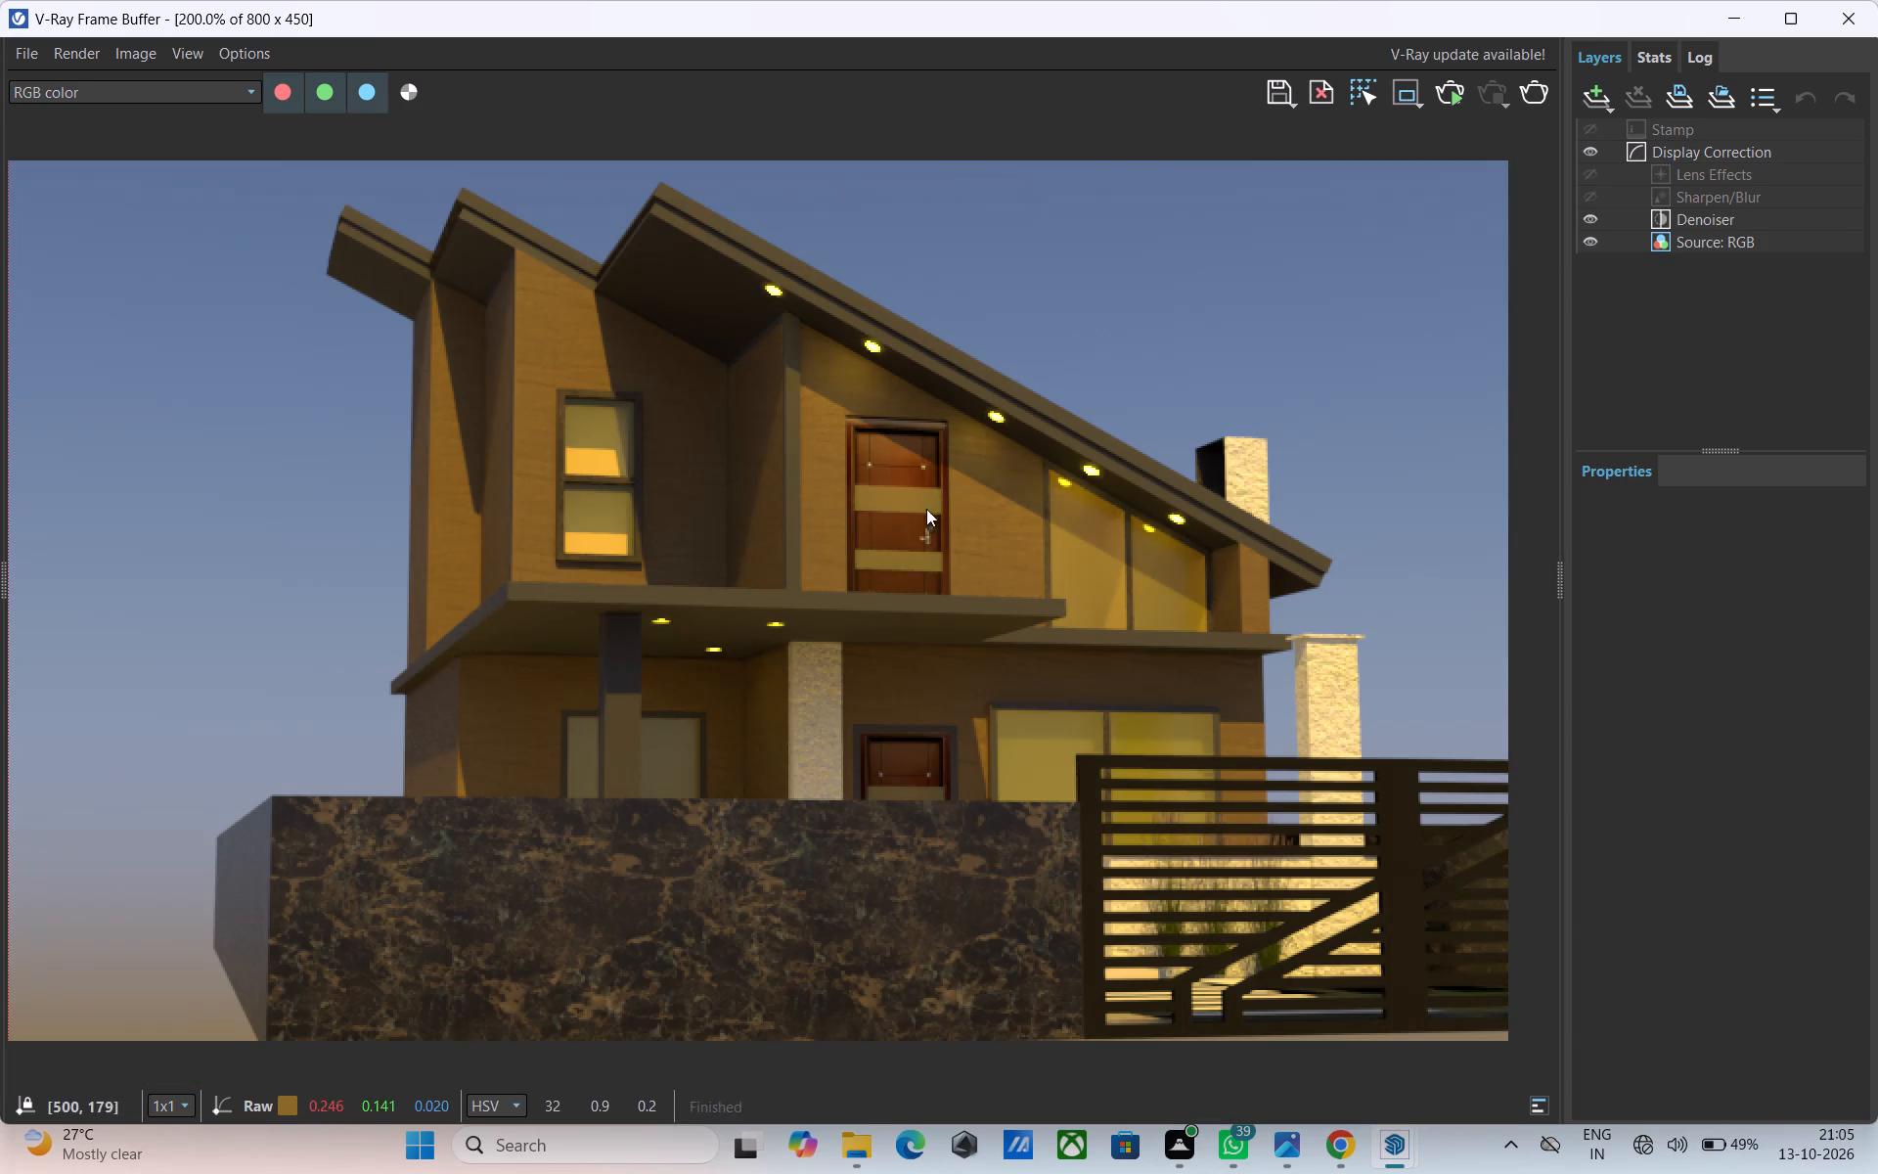
middle_click_drag(933, 504, 905, 483)
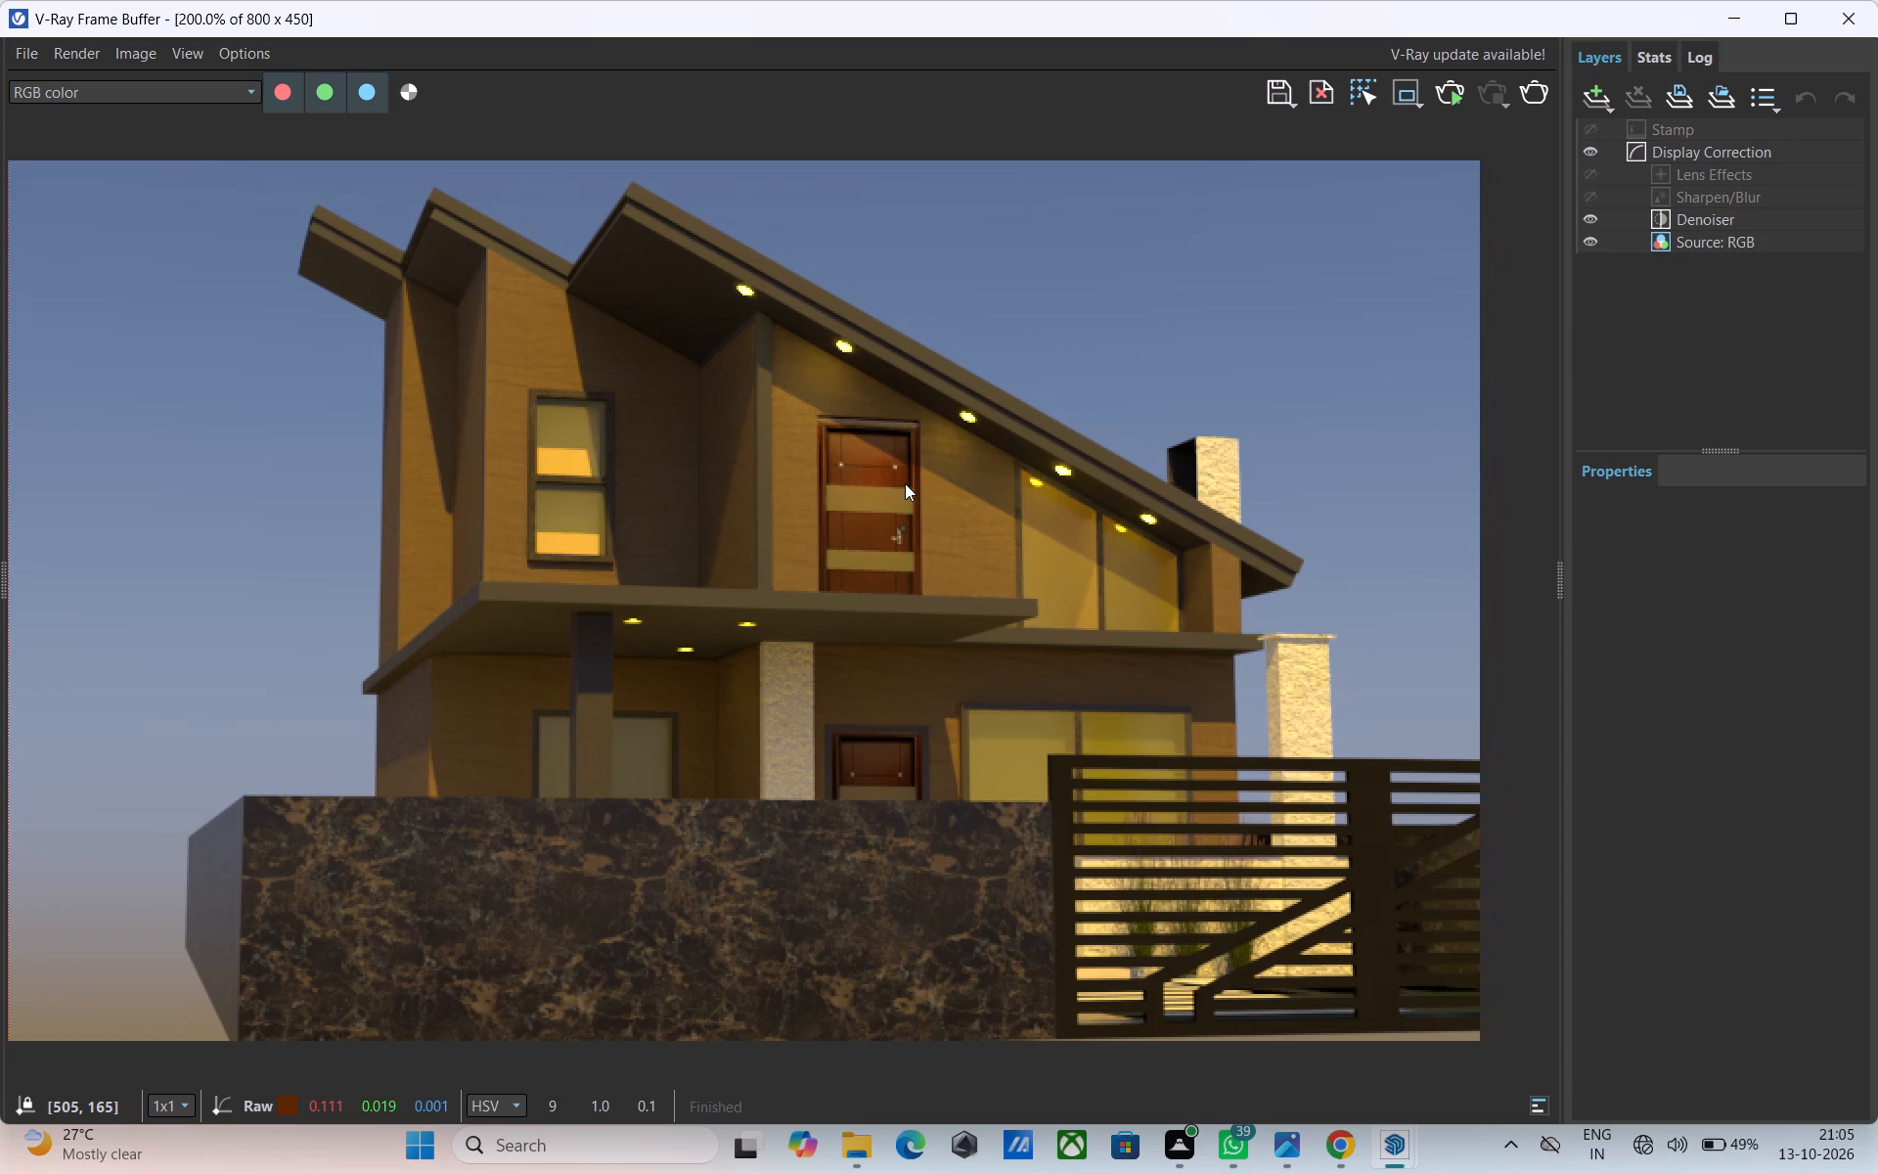
Close the finished V-Ray render and set the SunLight colour to white, R 1, G 1, B 1.
left_click(1838, 29)
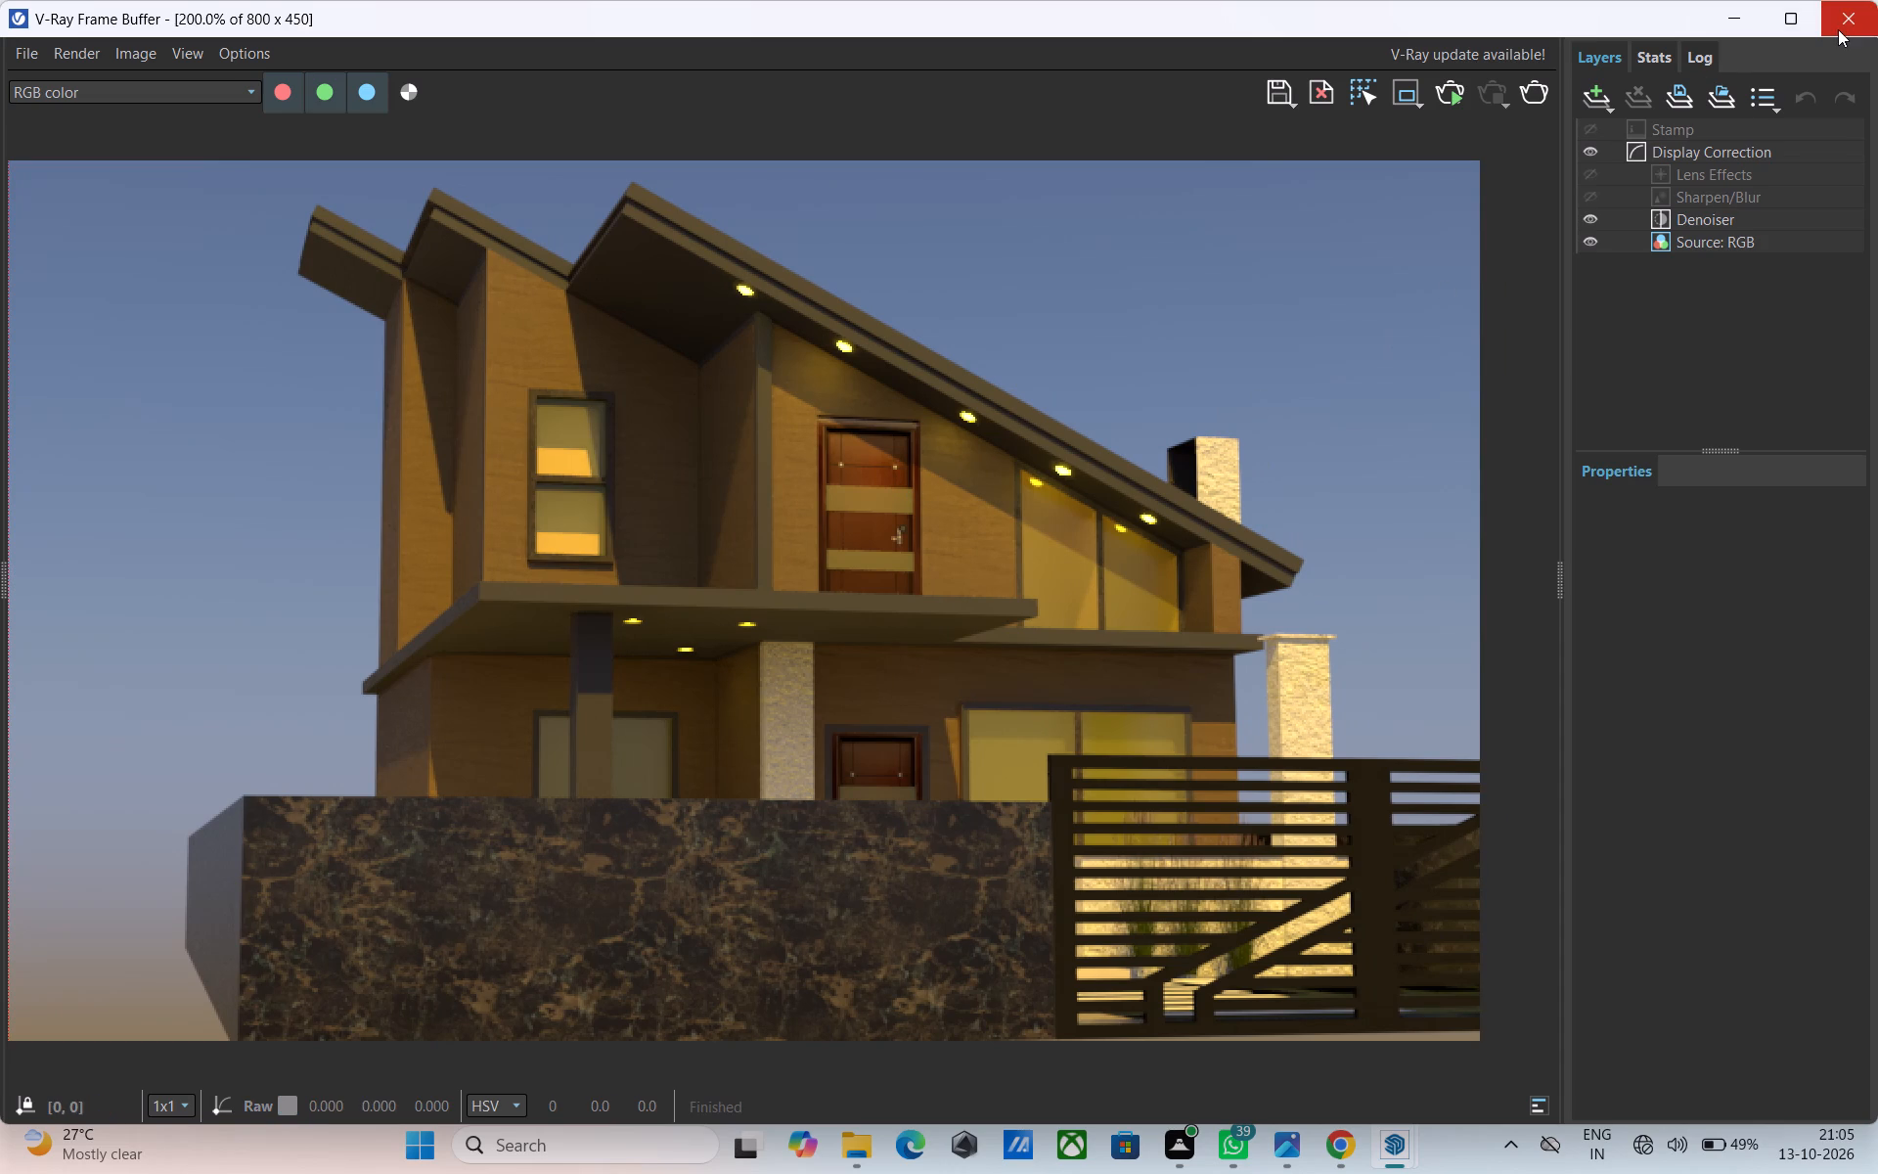
middle_click_drag(1107, 556, 852, 661)
scroll(841, 664, "down", 3)
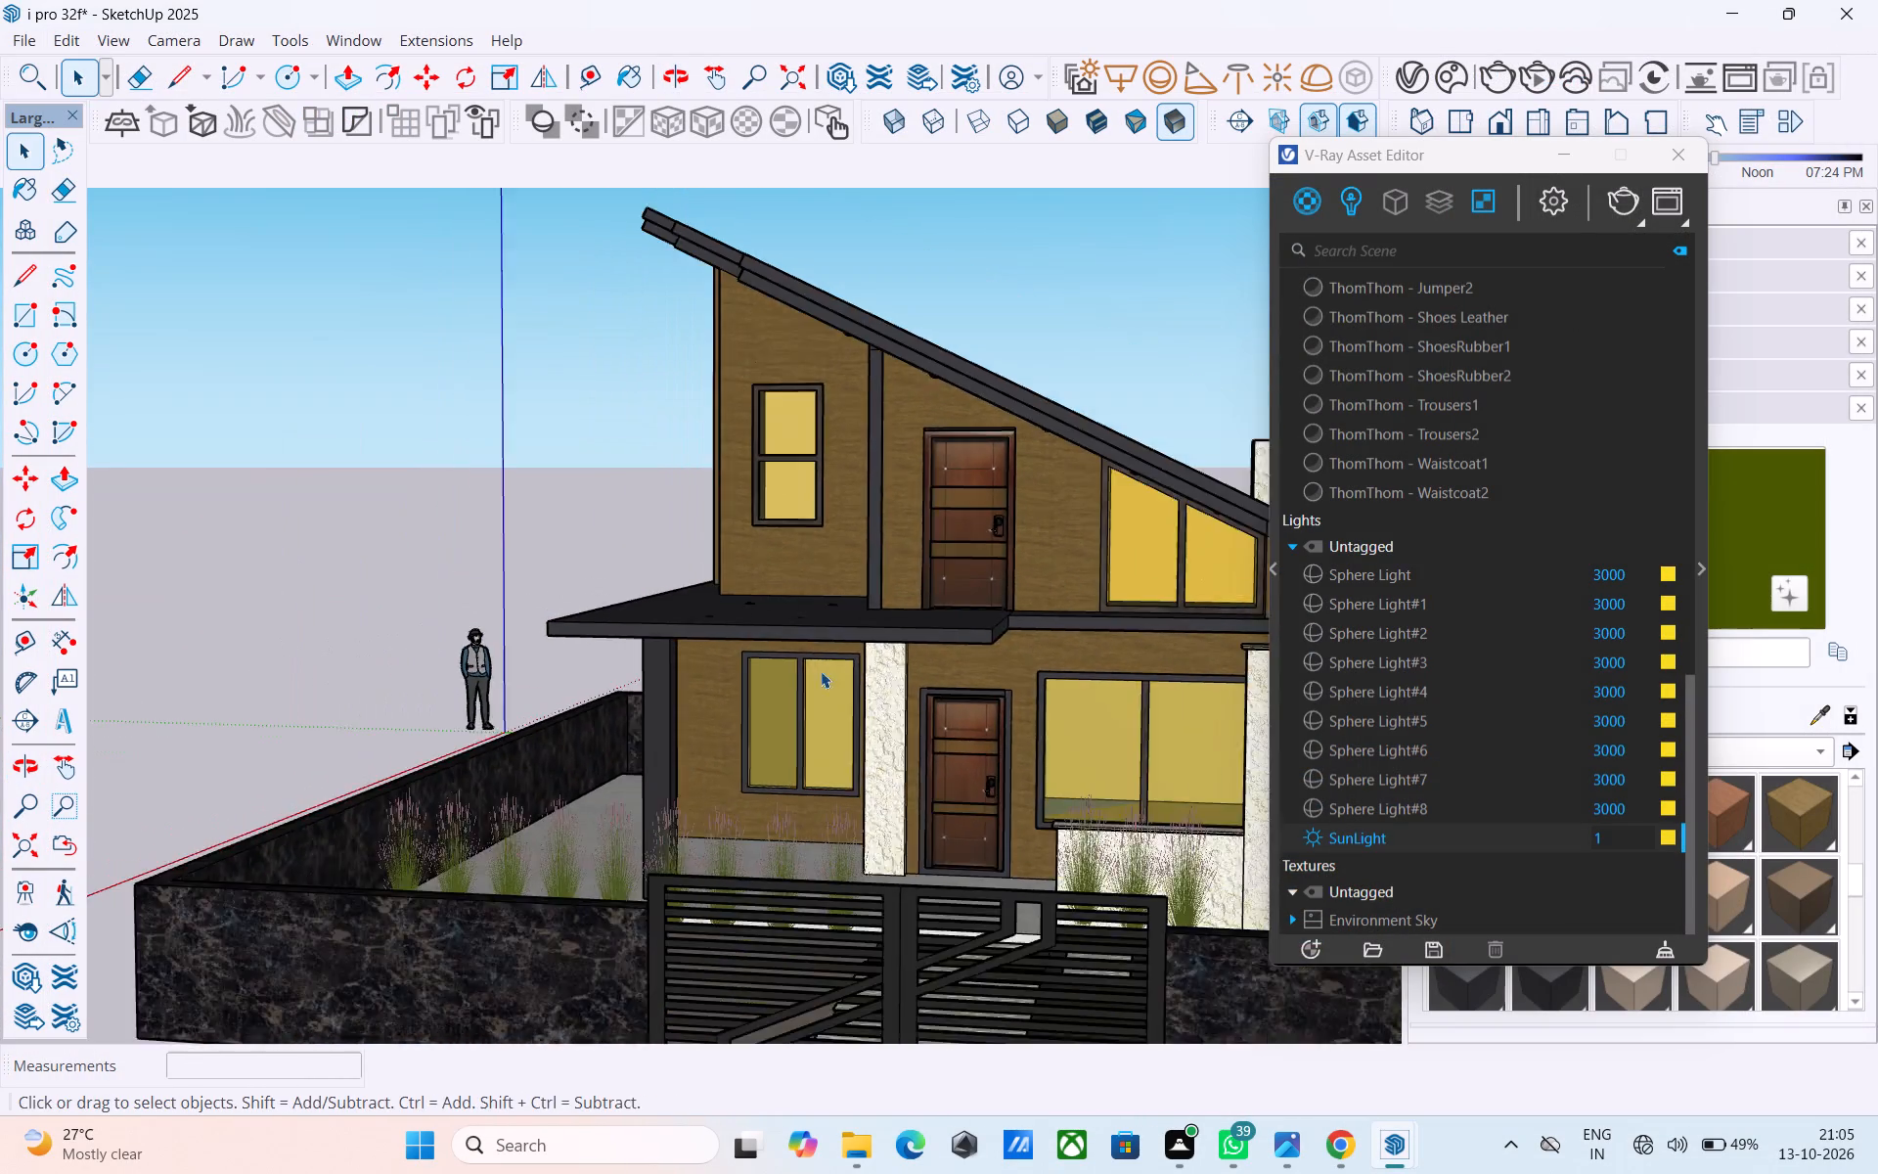
middle_click_drag(821, 671, 1106, 671)
scroll(807, 655, "down", 4)
middle_click_drag(801, 663, 1159, 571)
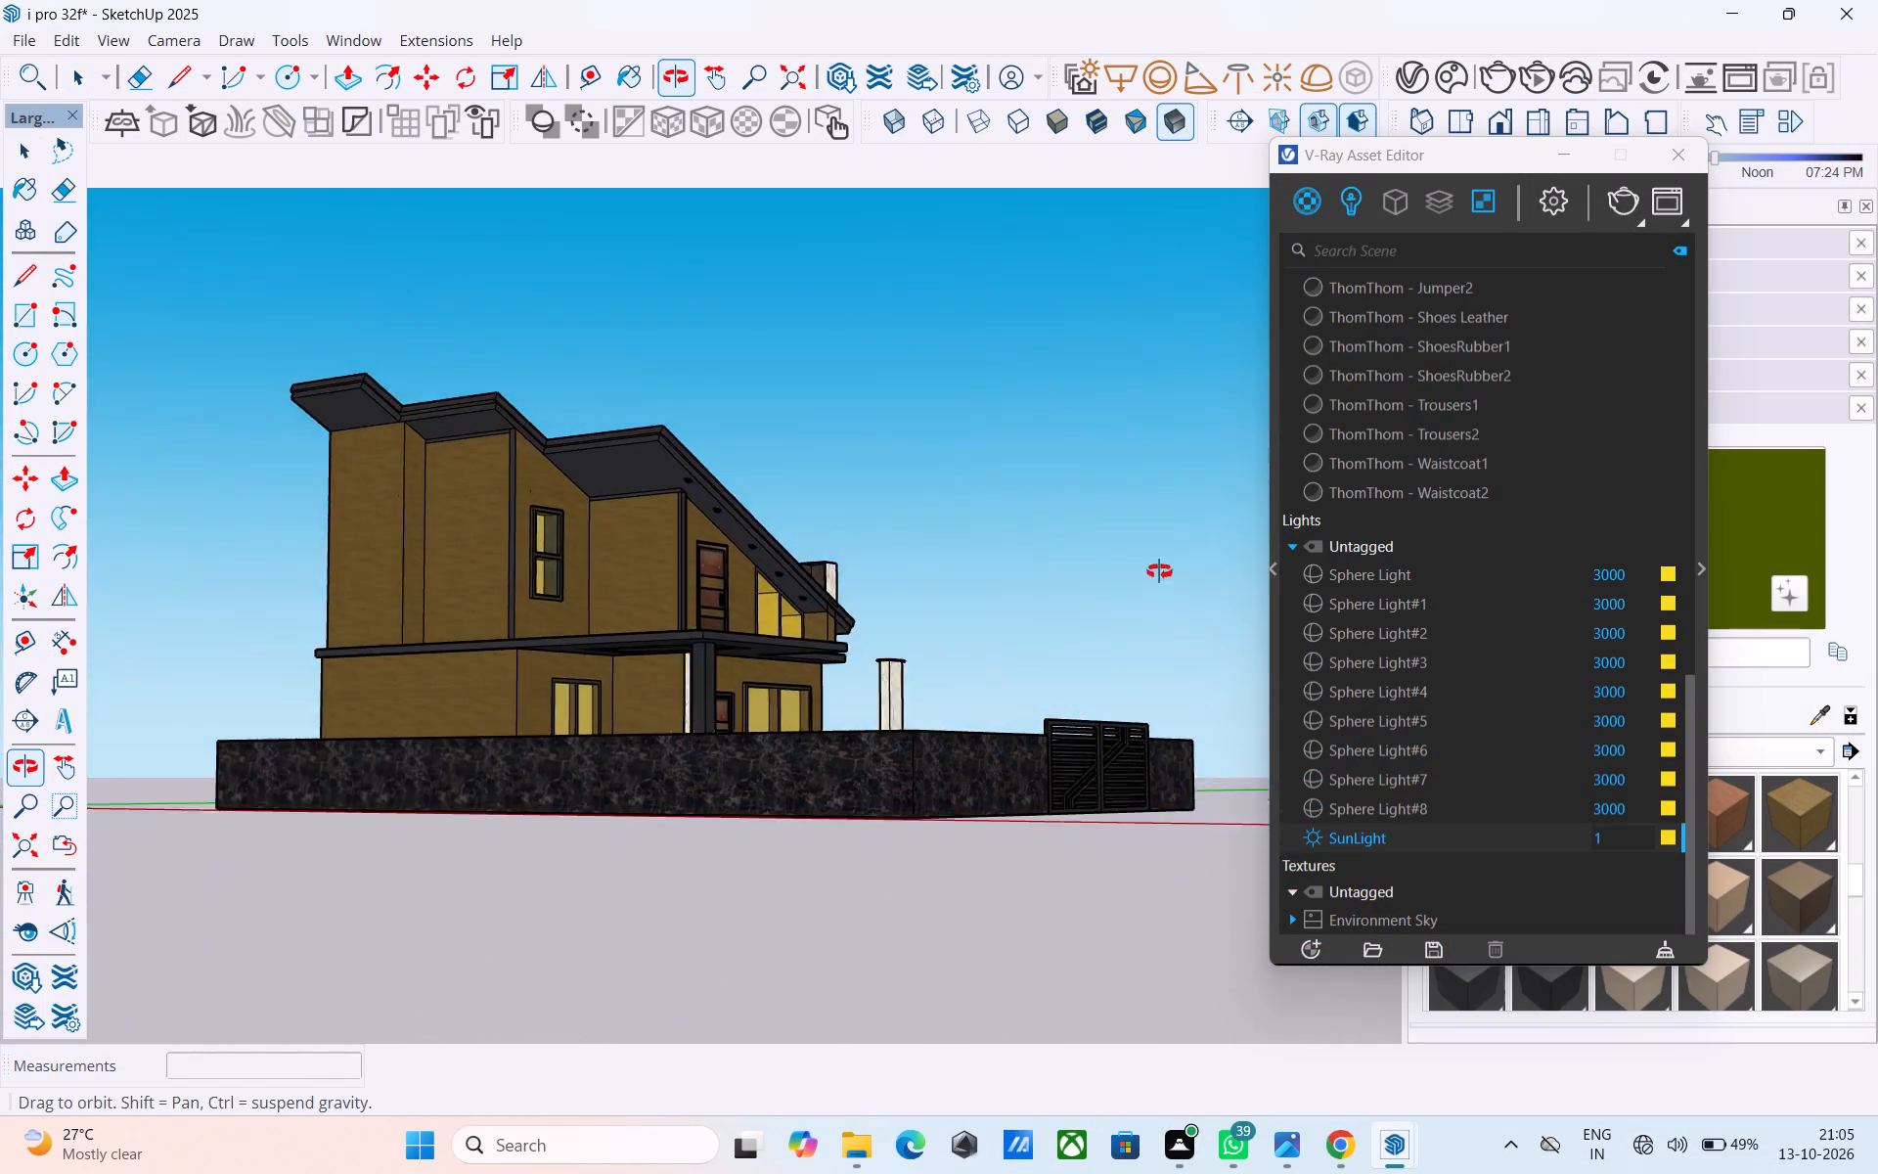
middle_click_drag(1159, 571, 683, 499)
scroll(910, 489, "down", 2)
middle_click_drag(910, 490, 915, 628)
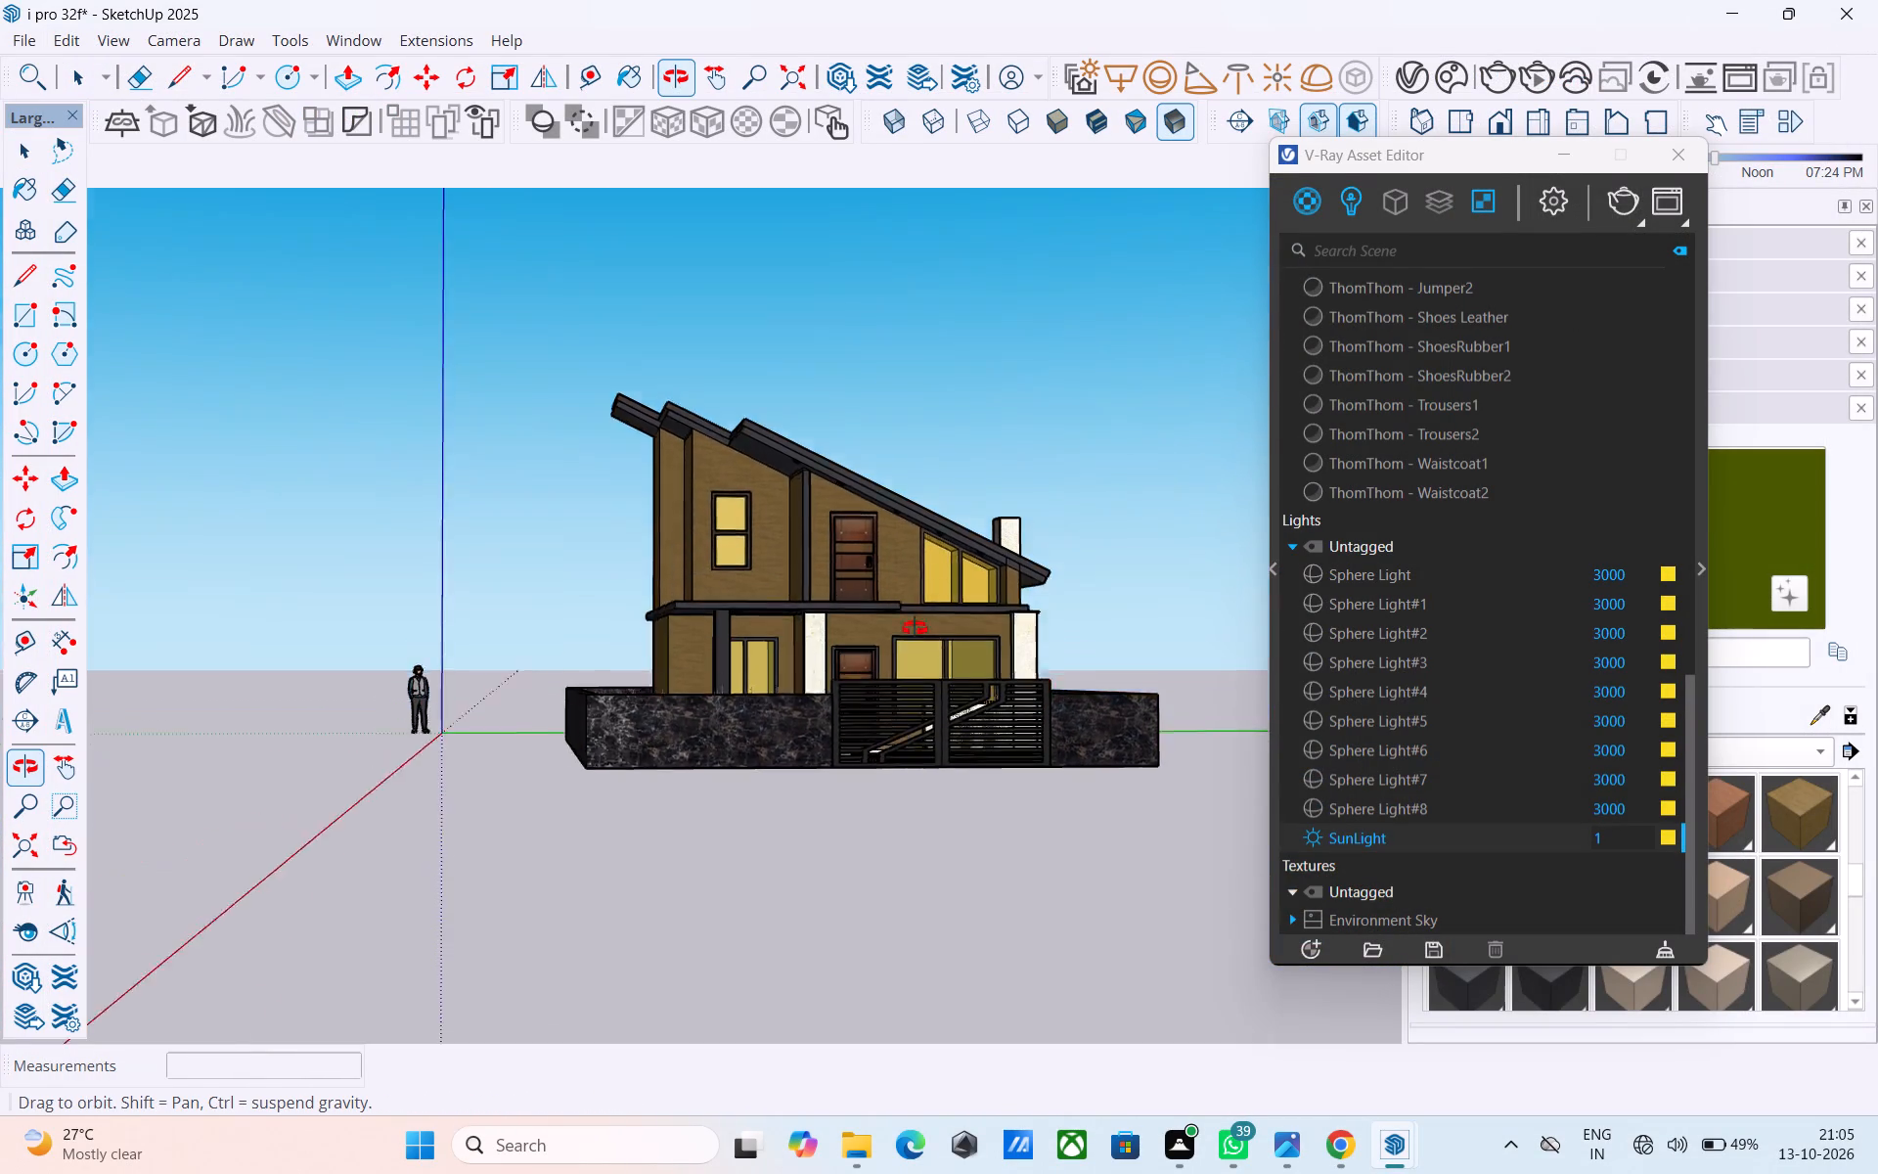
middle_click_drag(915, 628, 747, 642)
scroll(834, 580, "up", 2)
middle_click(835, 593)
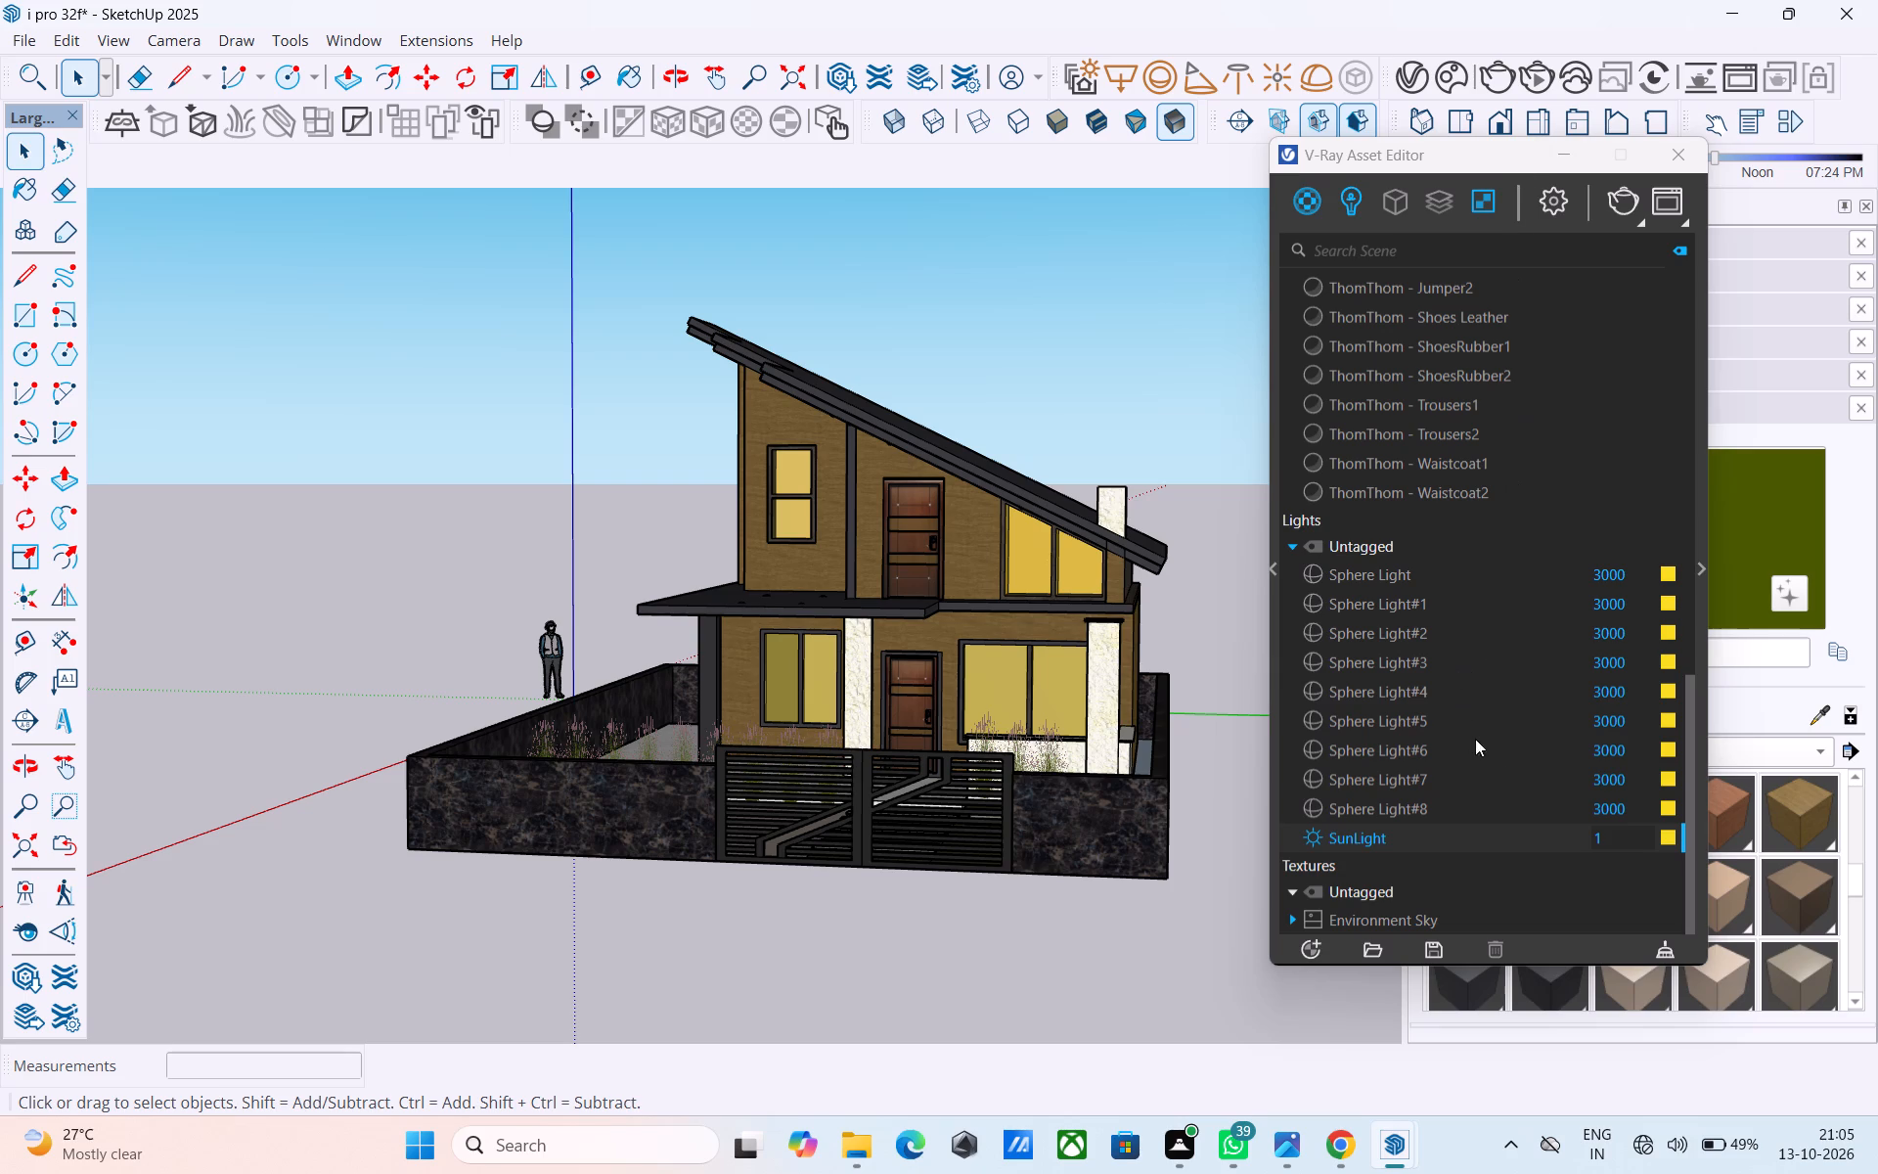
left_click(1666, 837)
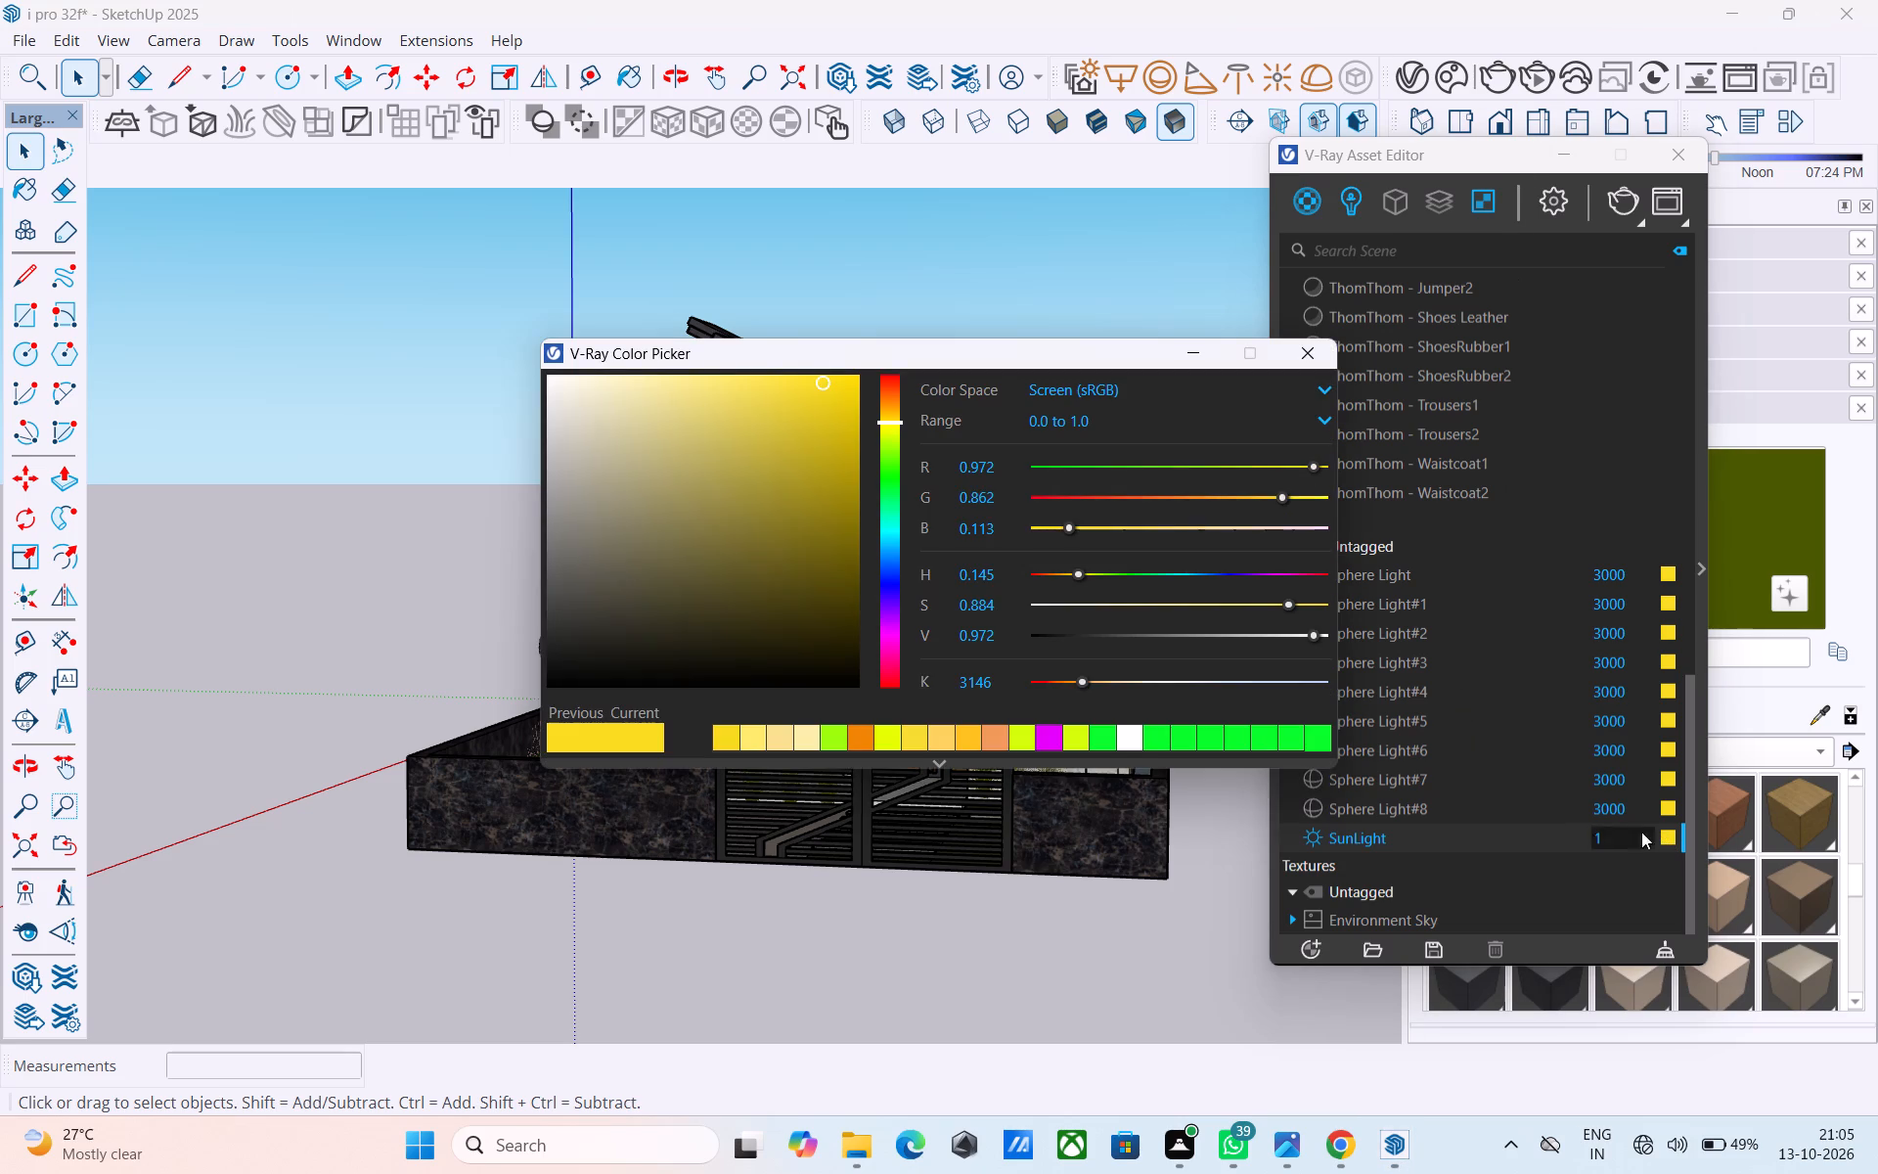
left_click(1128, 728)
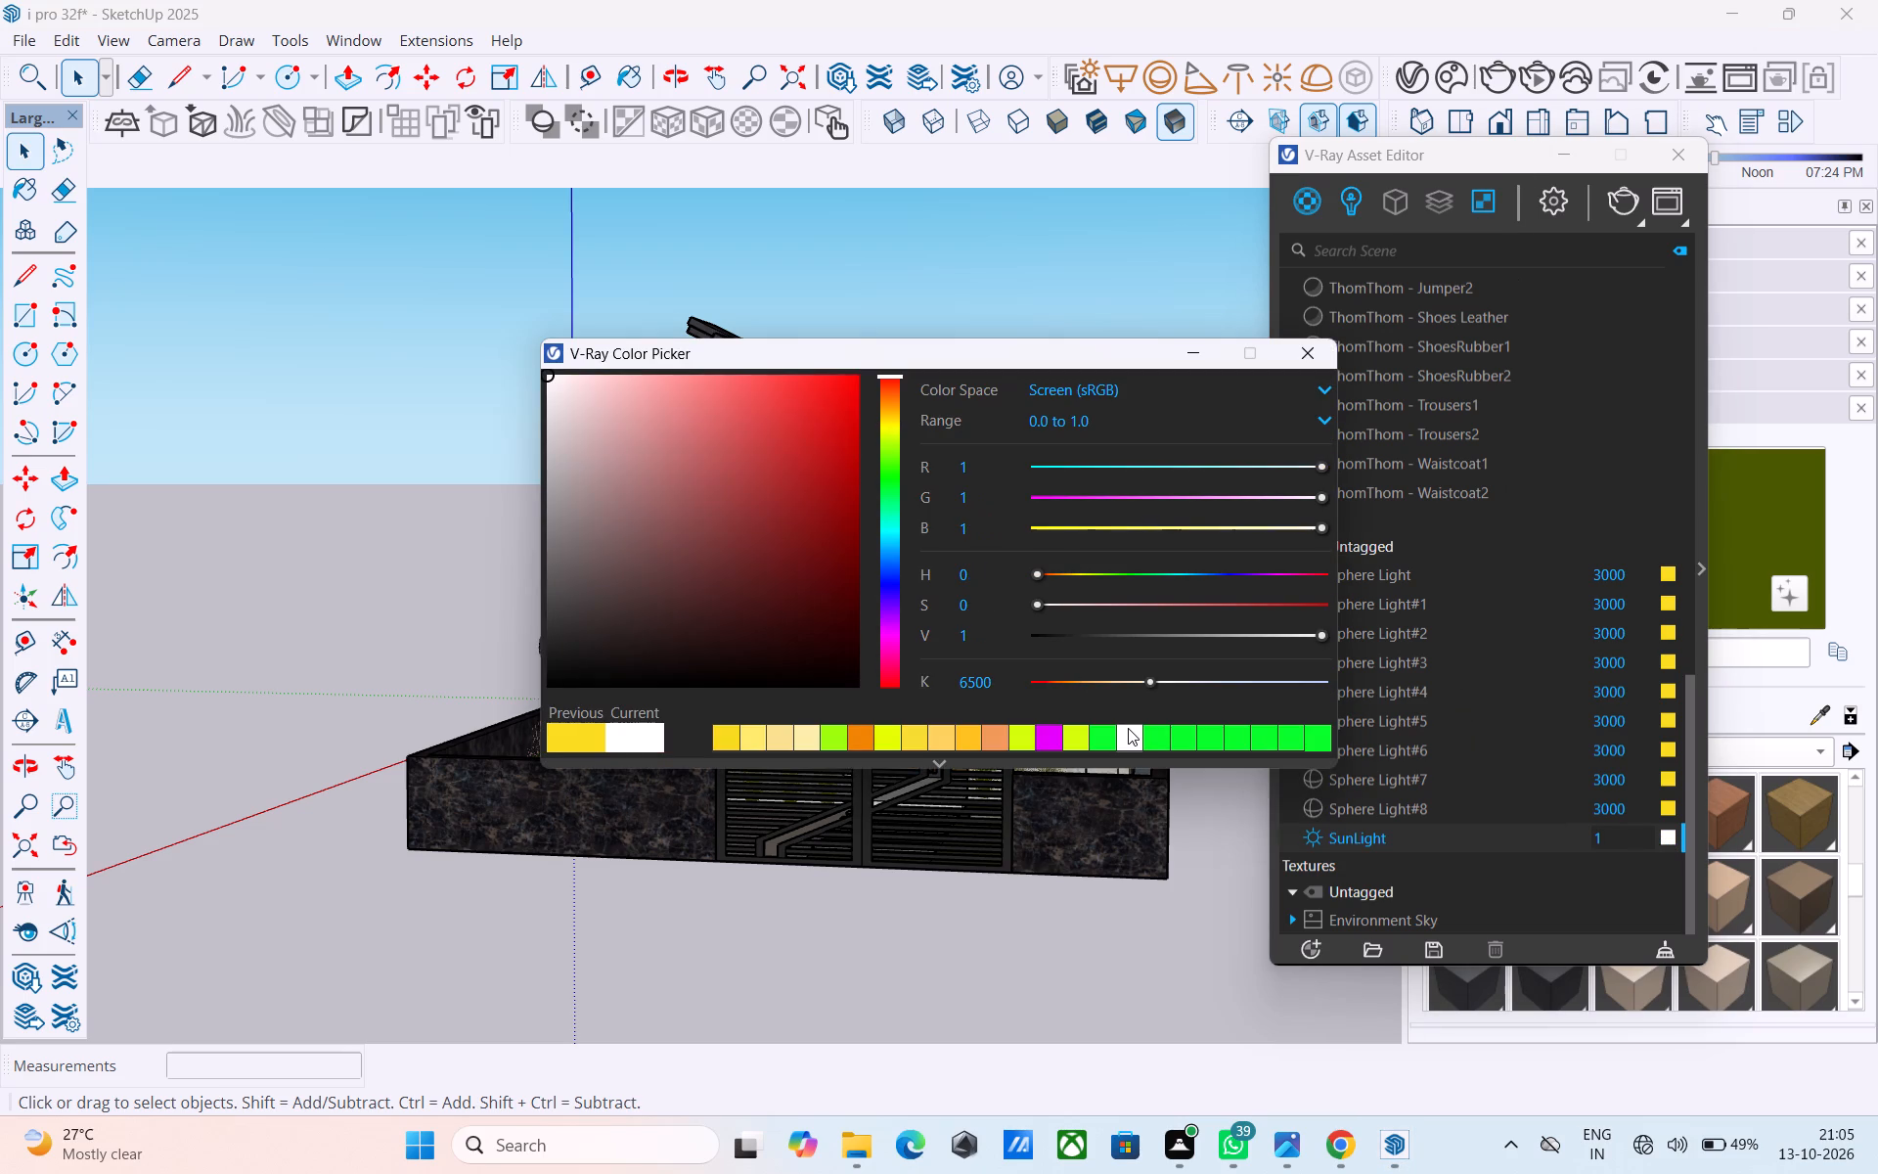
Switch off the SunLight in the scene lights and close the colour picker.
left_click(1306, 834)
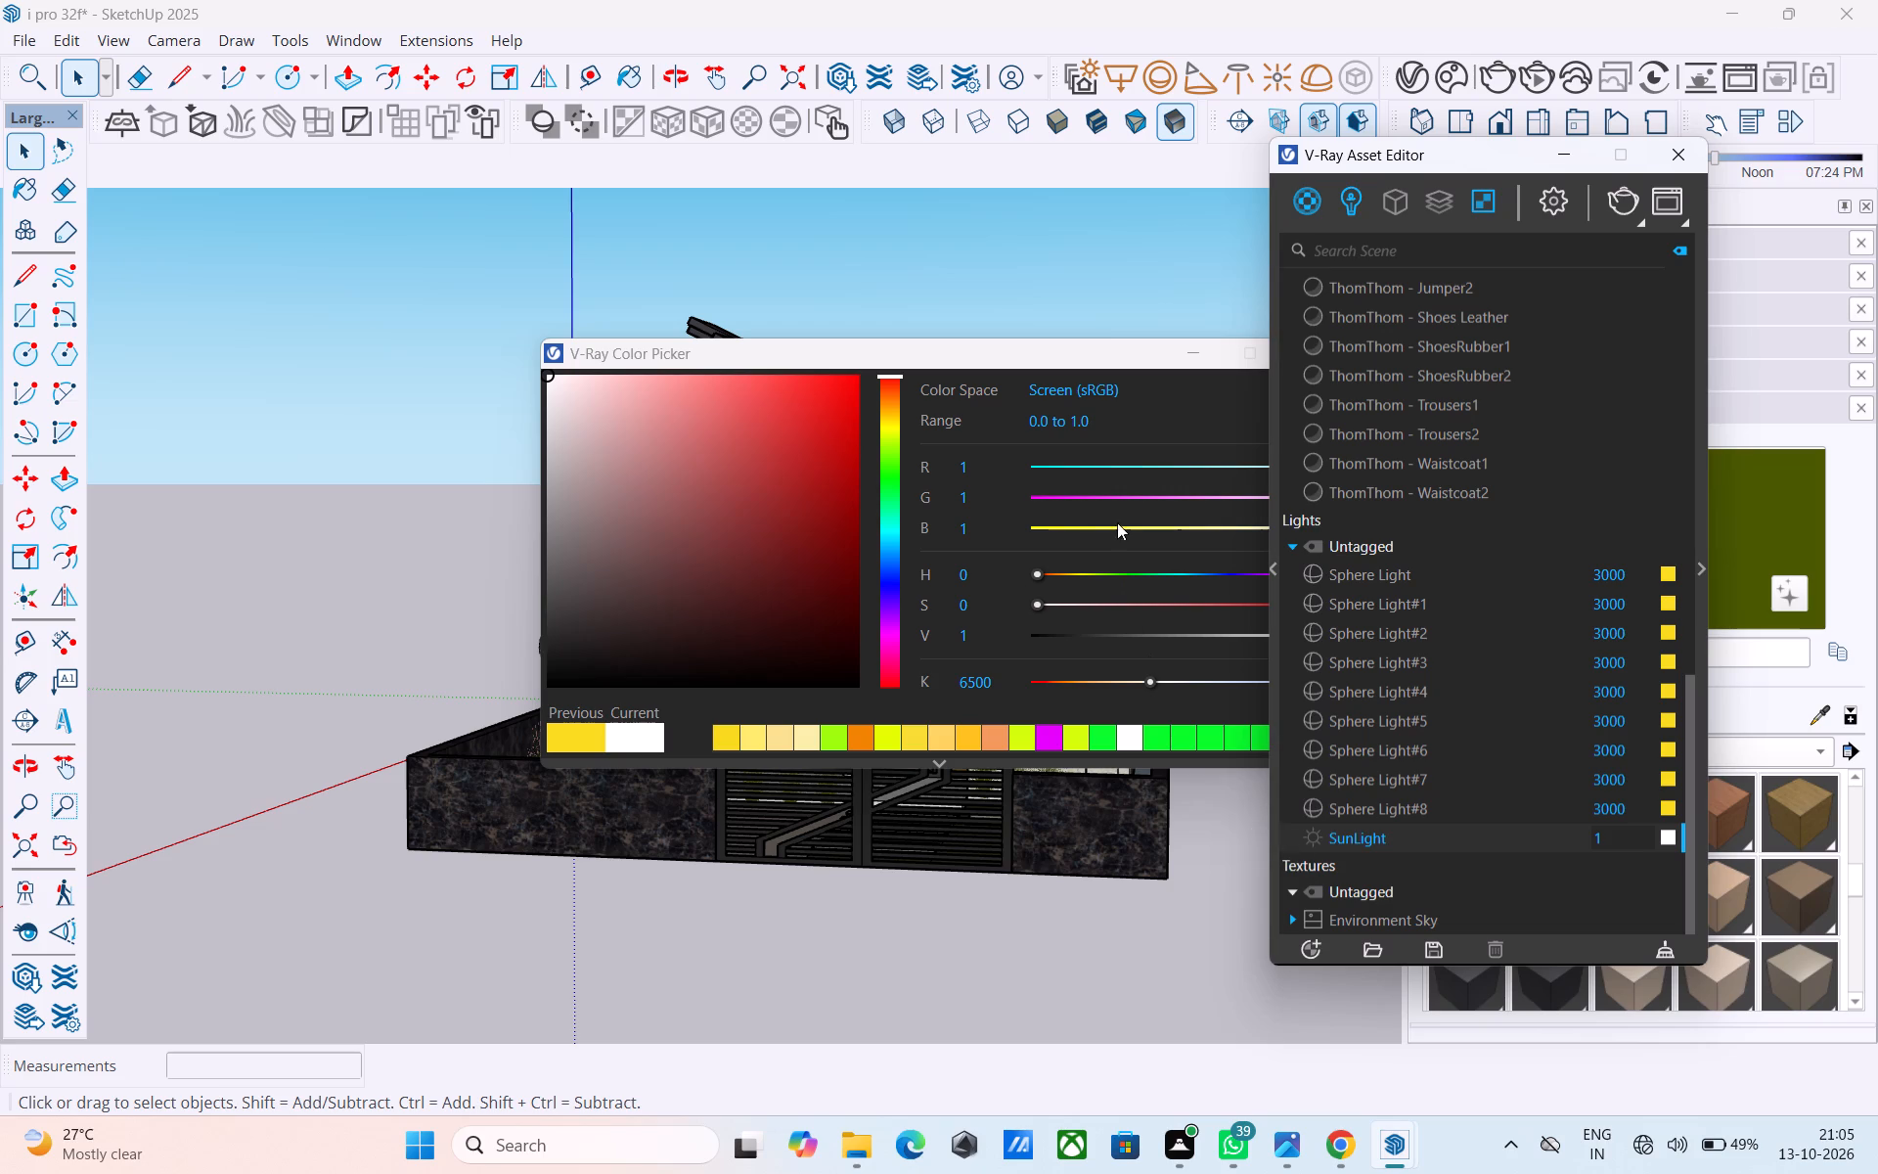
left_click_drag(1039, 352, 656, 398)
scroll(1065, 425, "down", 2)
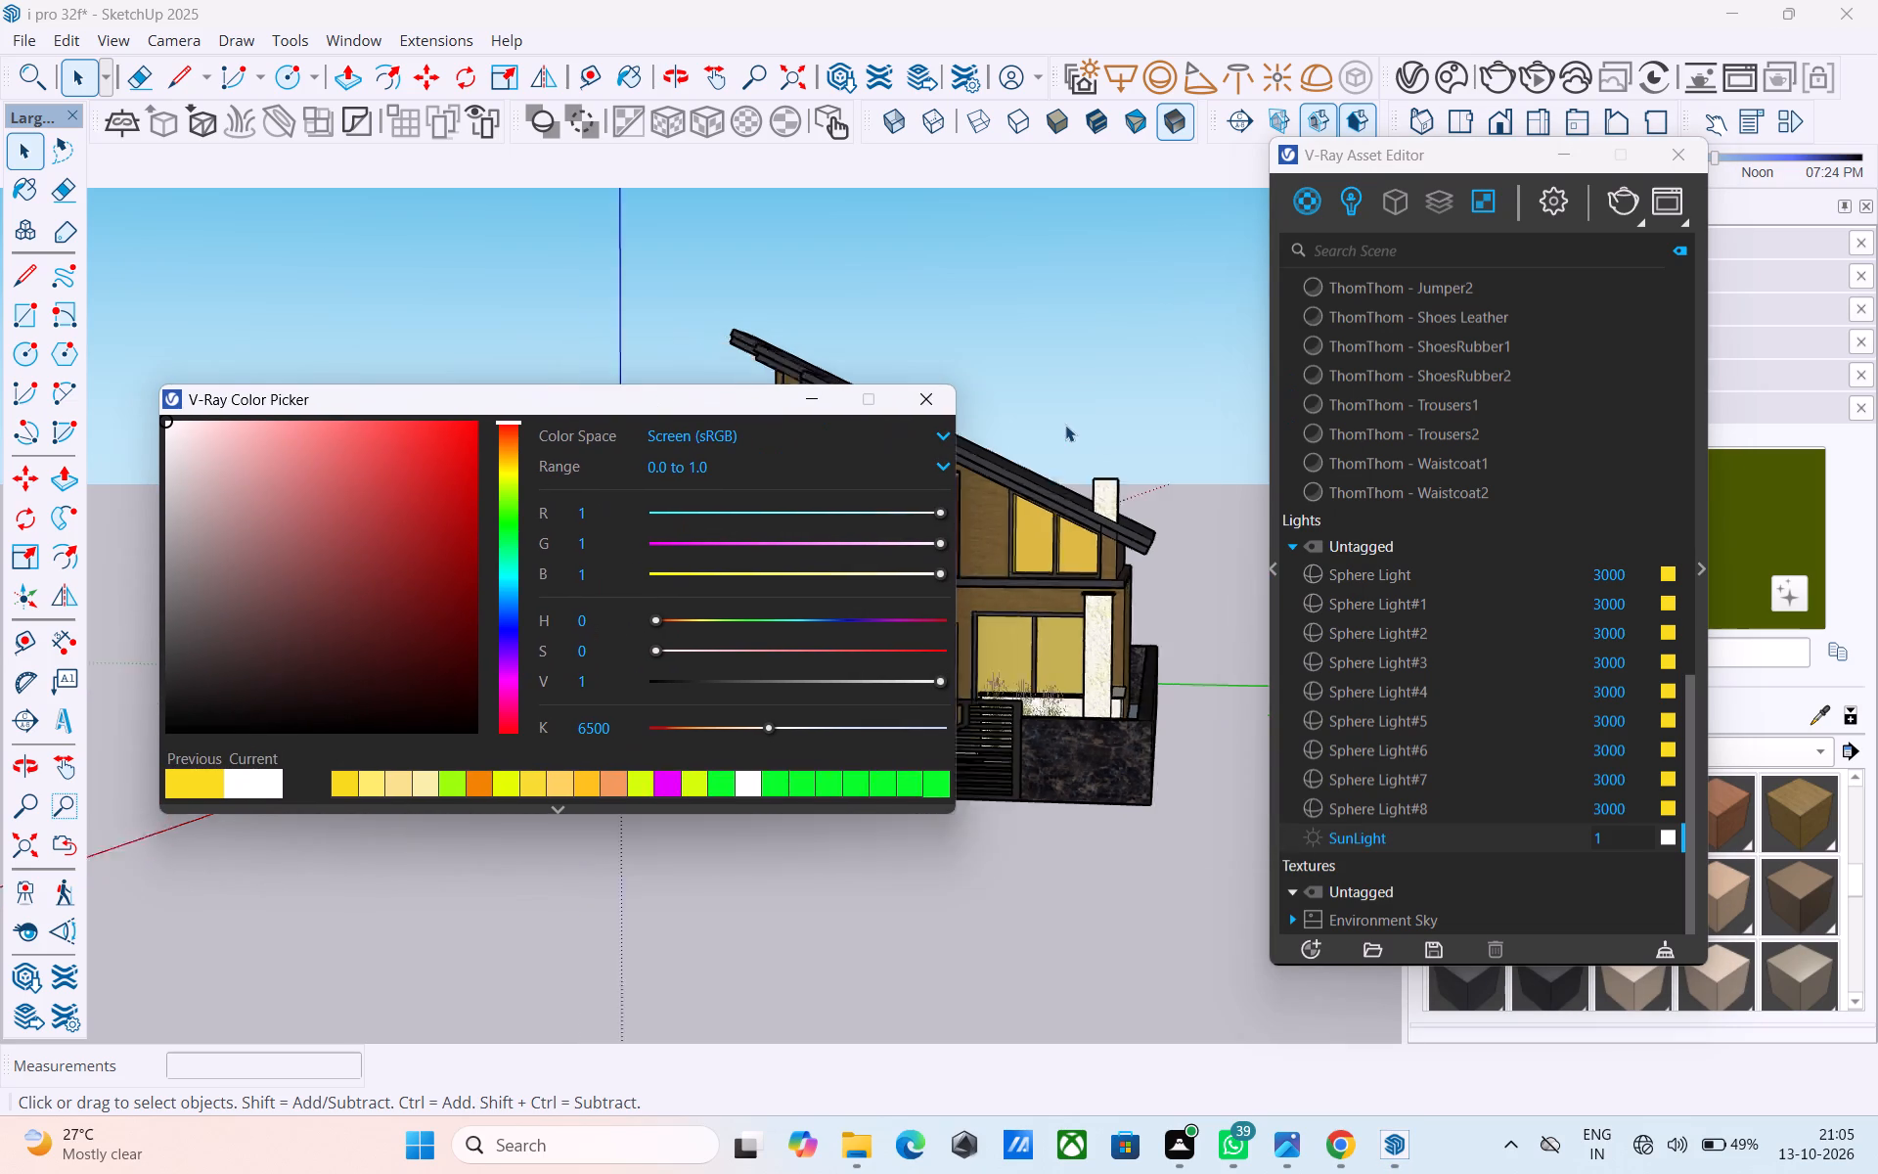
middle_click_drag(1065, 425, 1224, 340)
scroll(1108, 486, "down", 3)
middle_click_drag(1110, 540, 1023, 498)
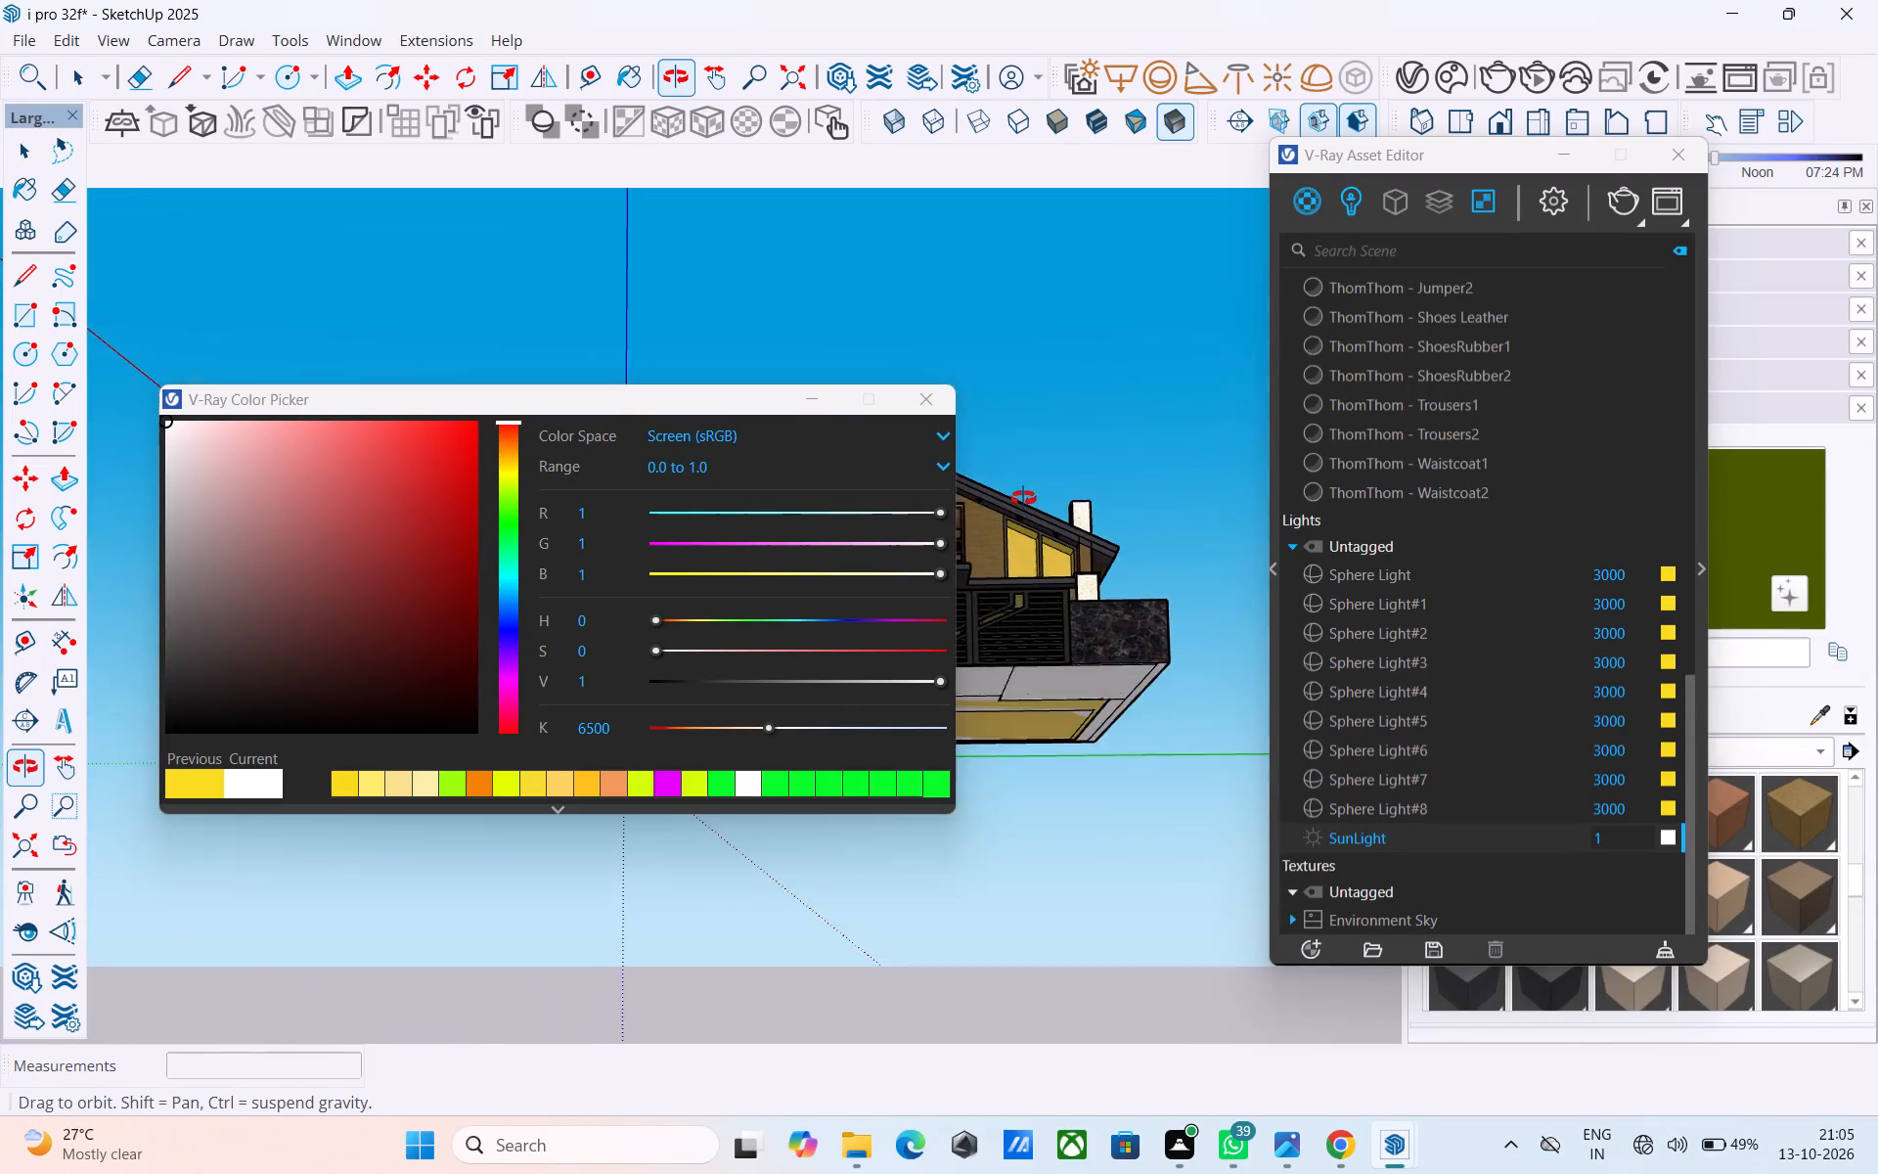
middle_click_drag(1023, 498, 983, 522)
left_click(928, 386)
Start a V-Ray render from a low, angled front corner view showing the roof overhangs, canopy, marble boundary wall and gate.
middle_click_drag(964, 540, 1013, 583)
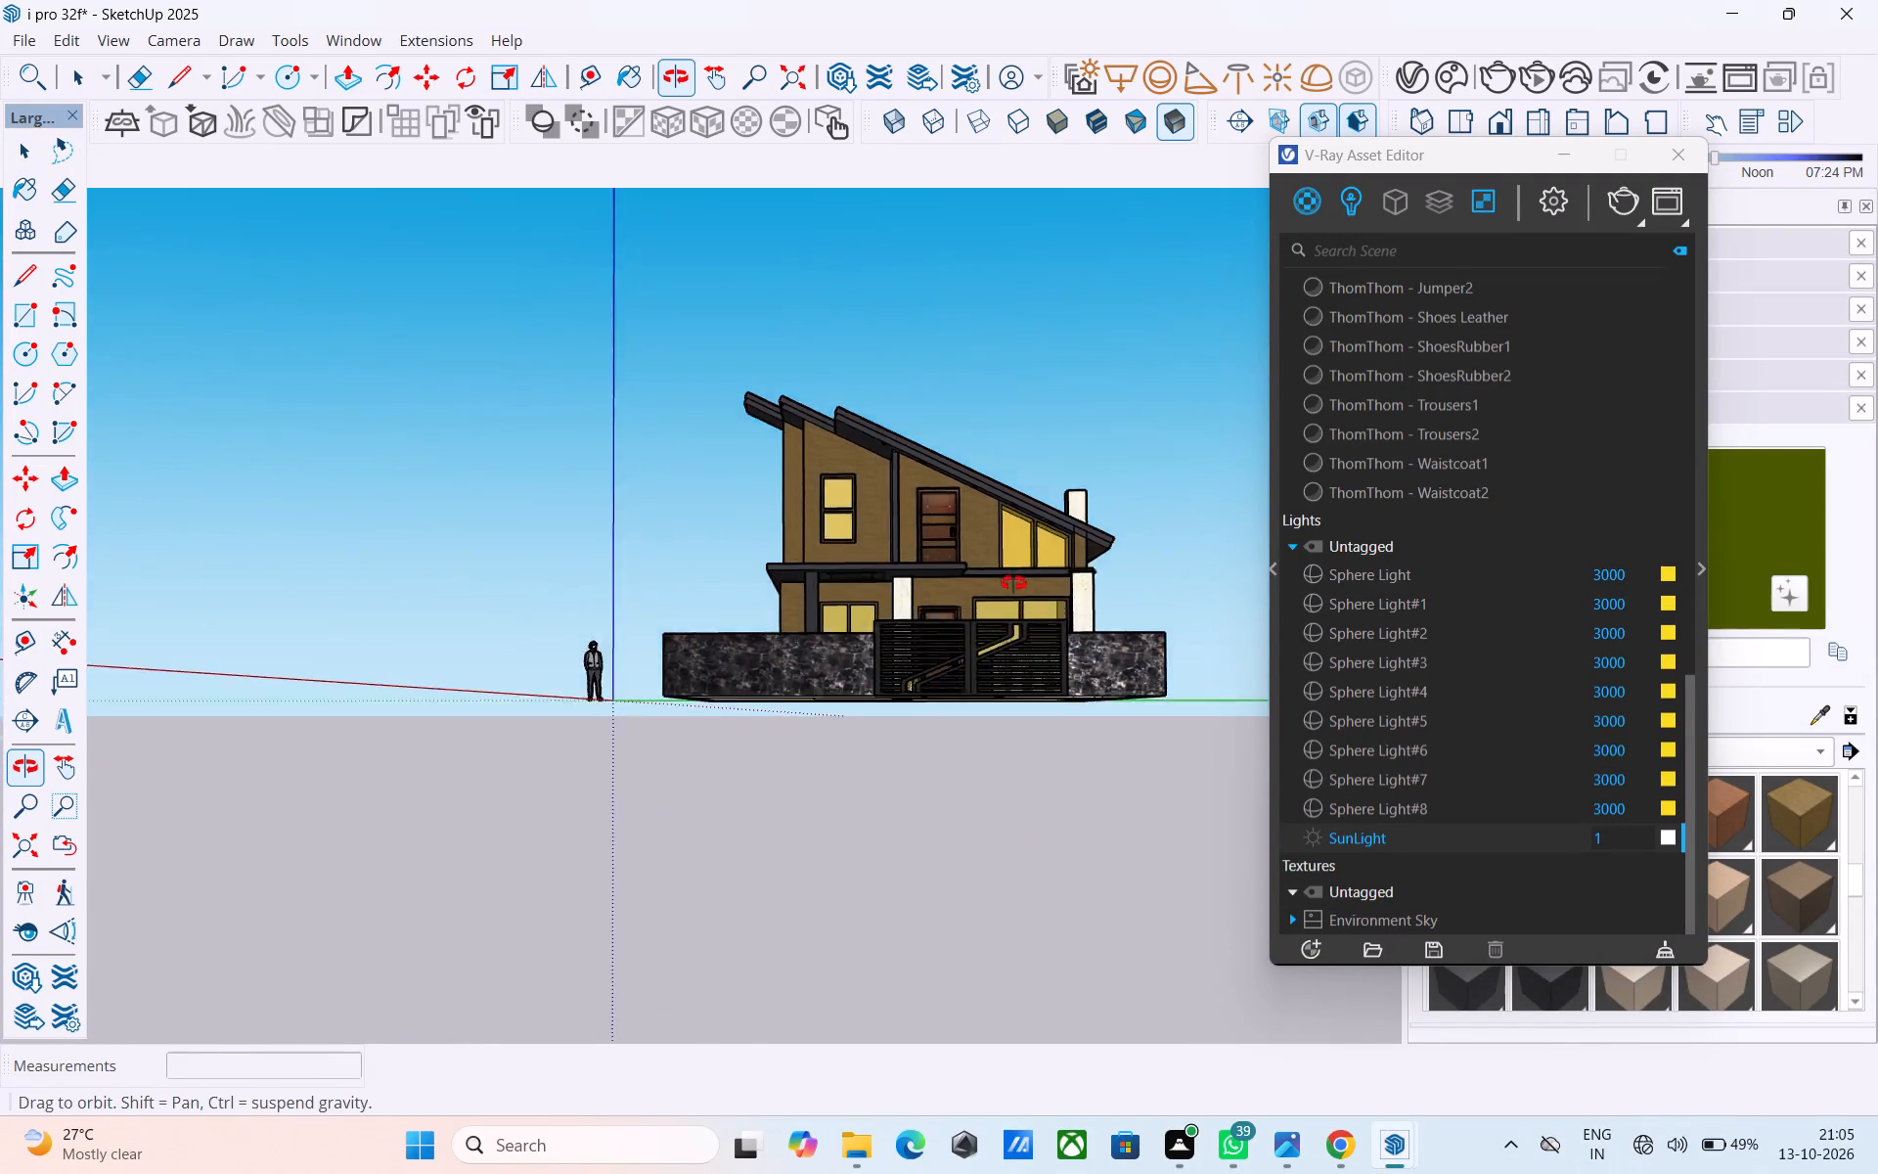
middle_click_drag(1013, 583, 829, 639)
scroll(823, 576, "up", 3)
middle_click_drag(939, 589, 1205, 605)
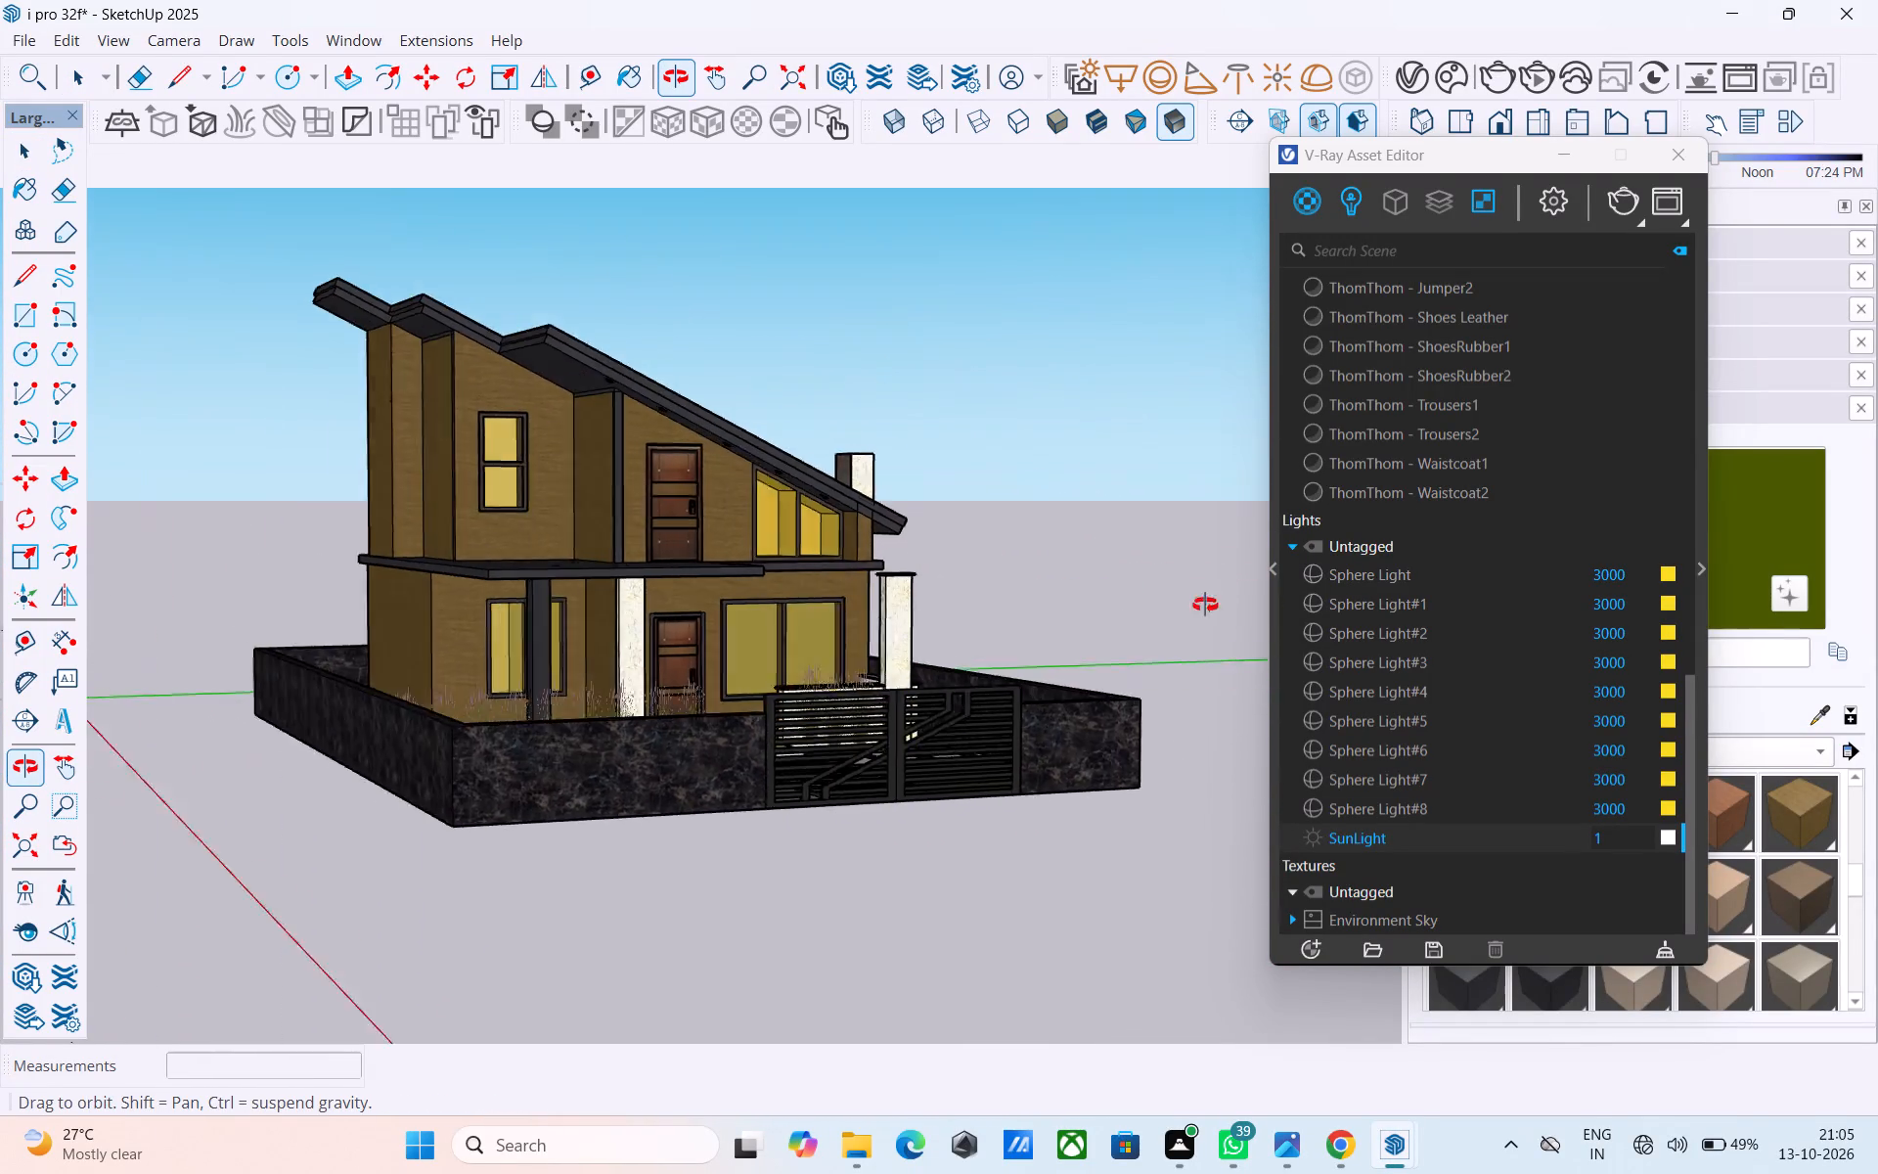
middle_click_drag(1205, 605, 1298, 605)
middle_click_drag(876, 624, 847, 566, "shift")
scroll(838, 569, "up", 2)
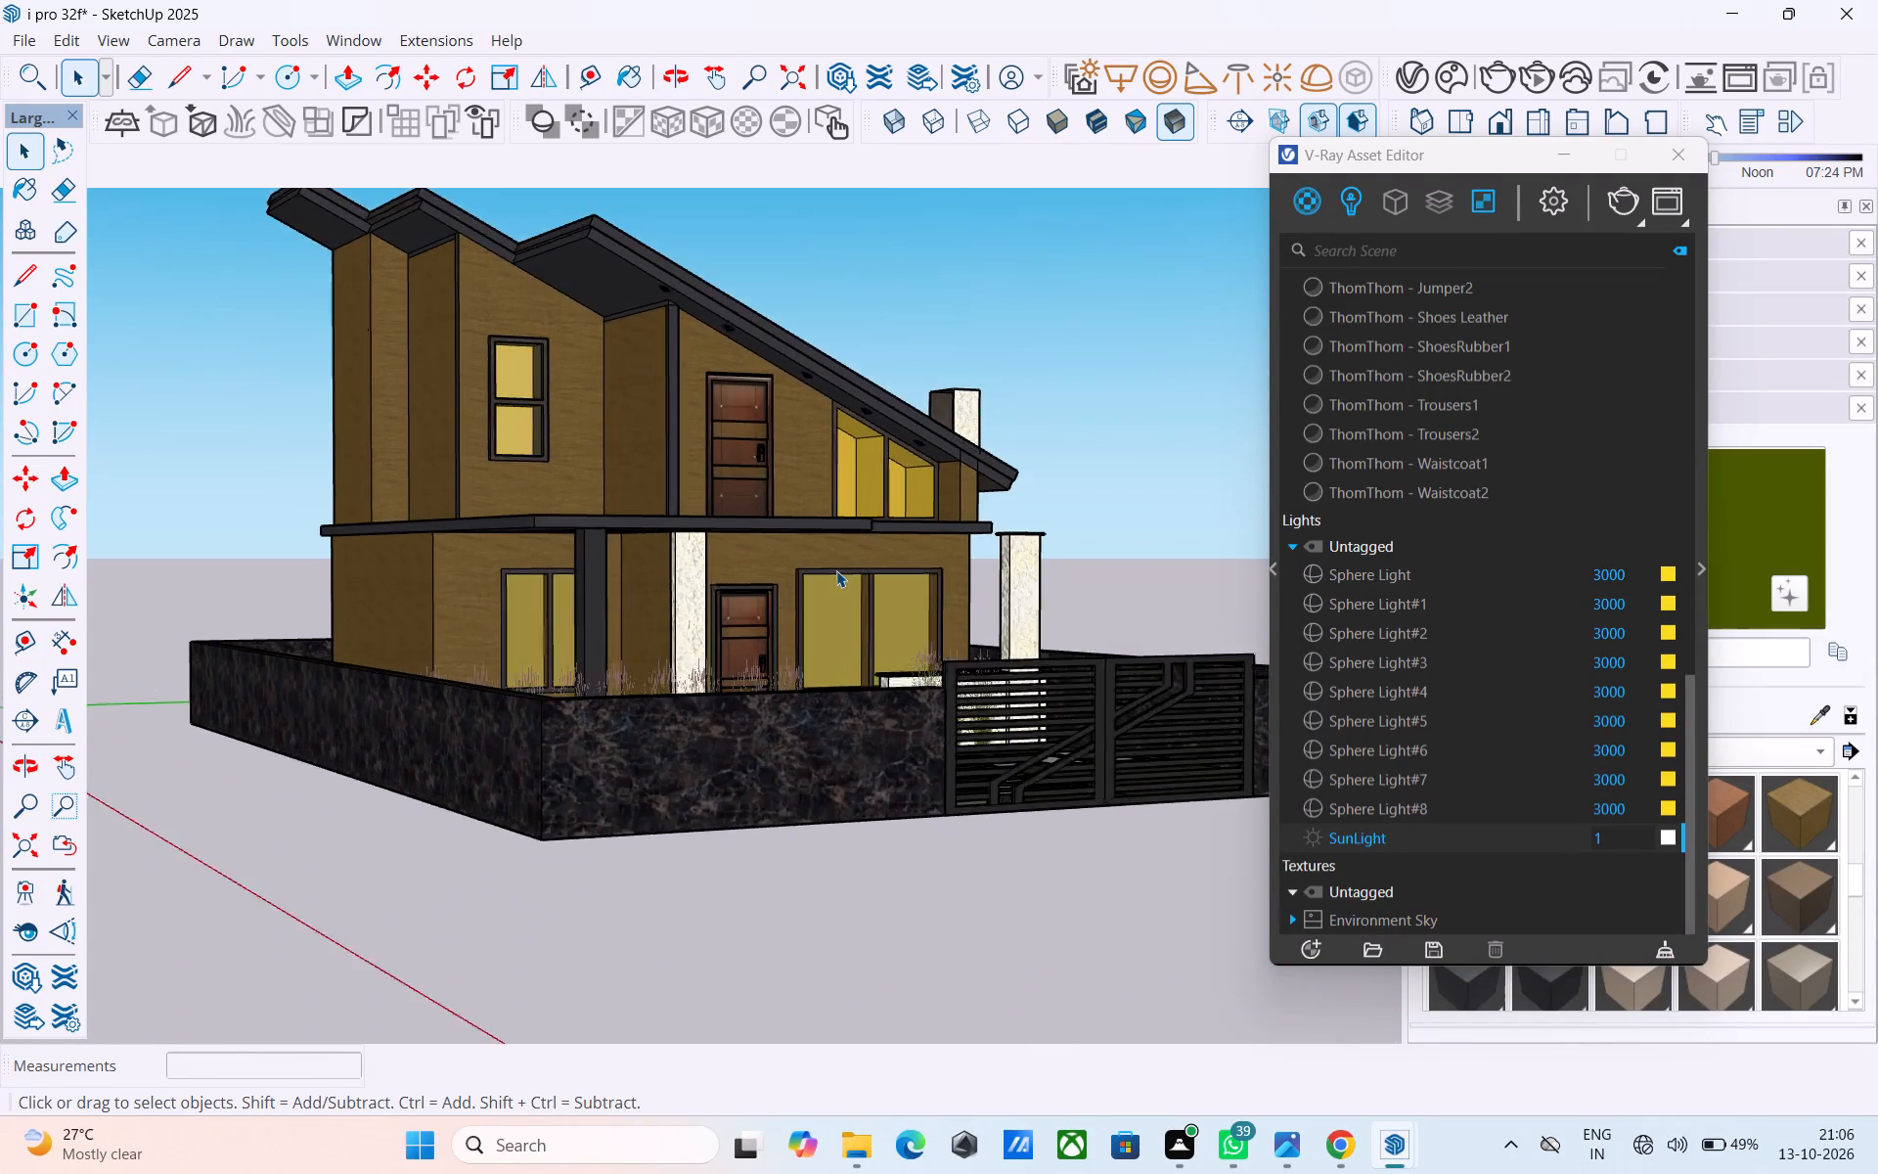
scroll(836, 570, "up", 1)
middle_click_drag(820, 594, 922, 564, "shift")
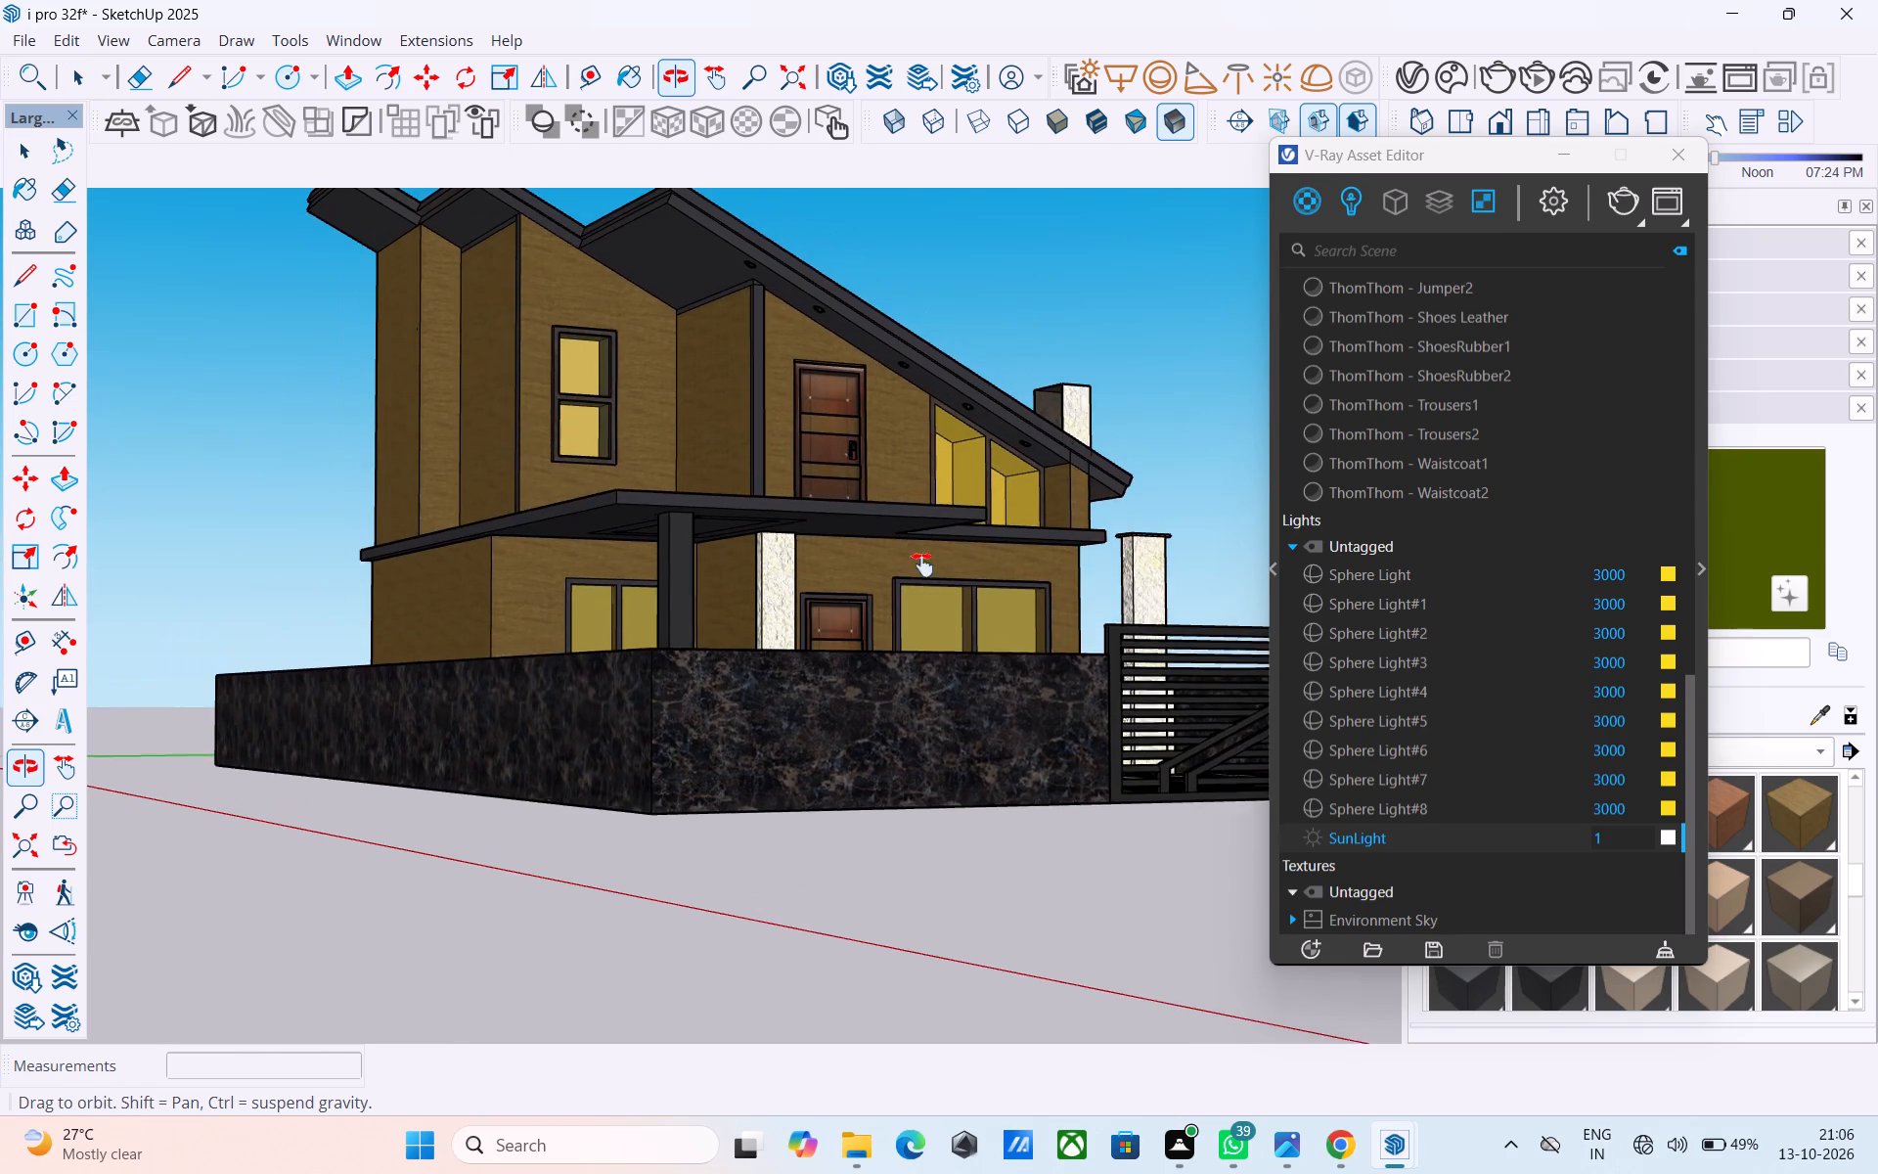
middle_click_drag(922, 564, 910, 598, "shift")
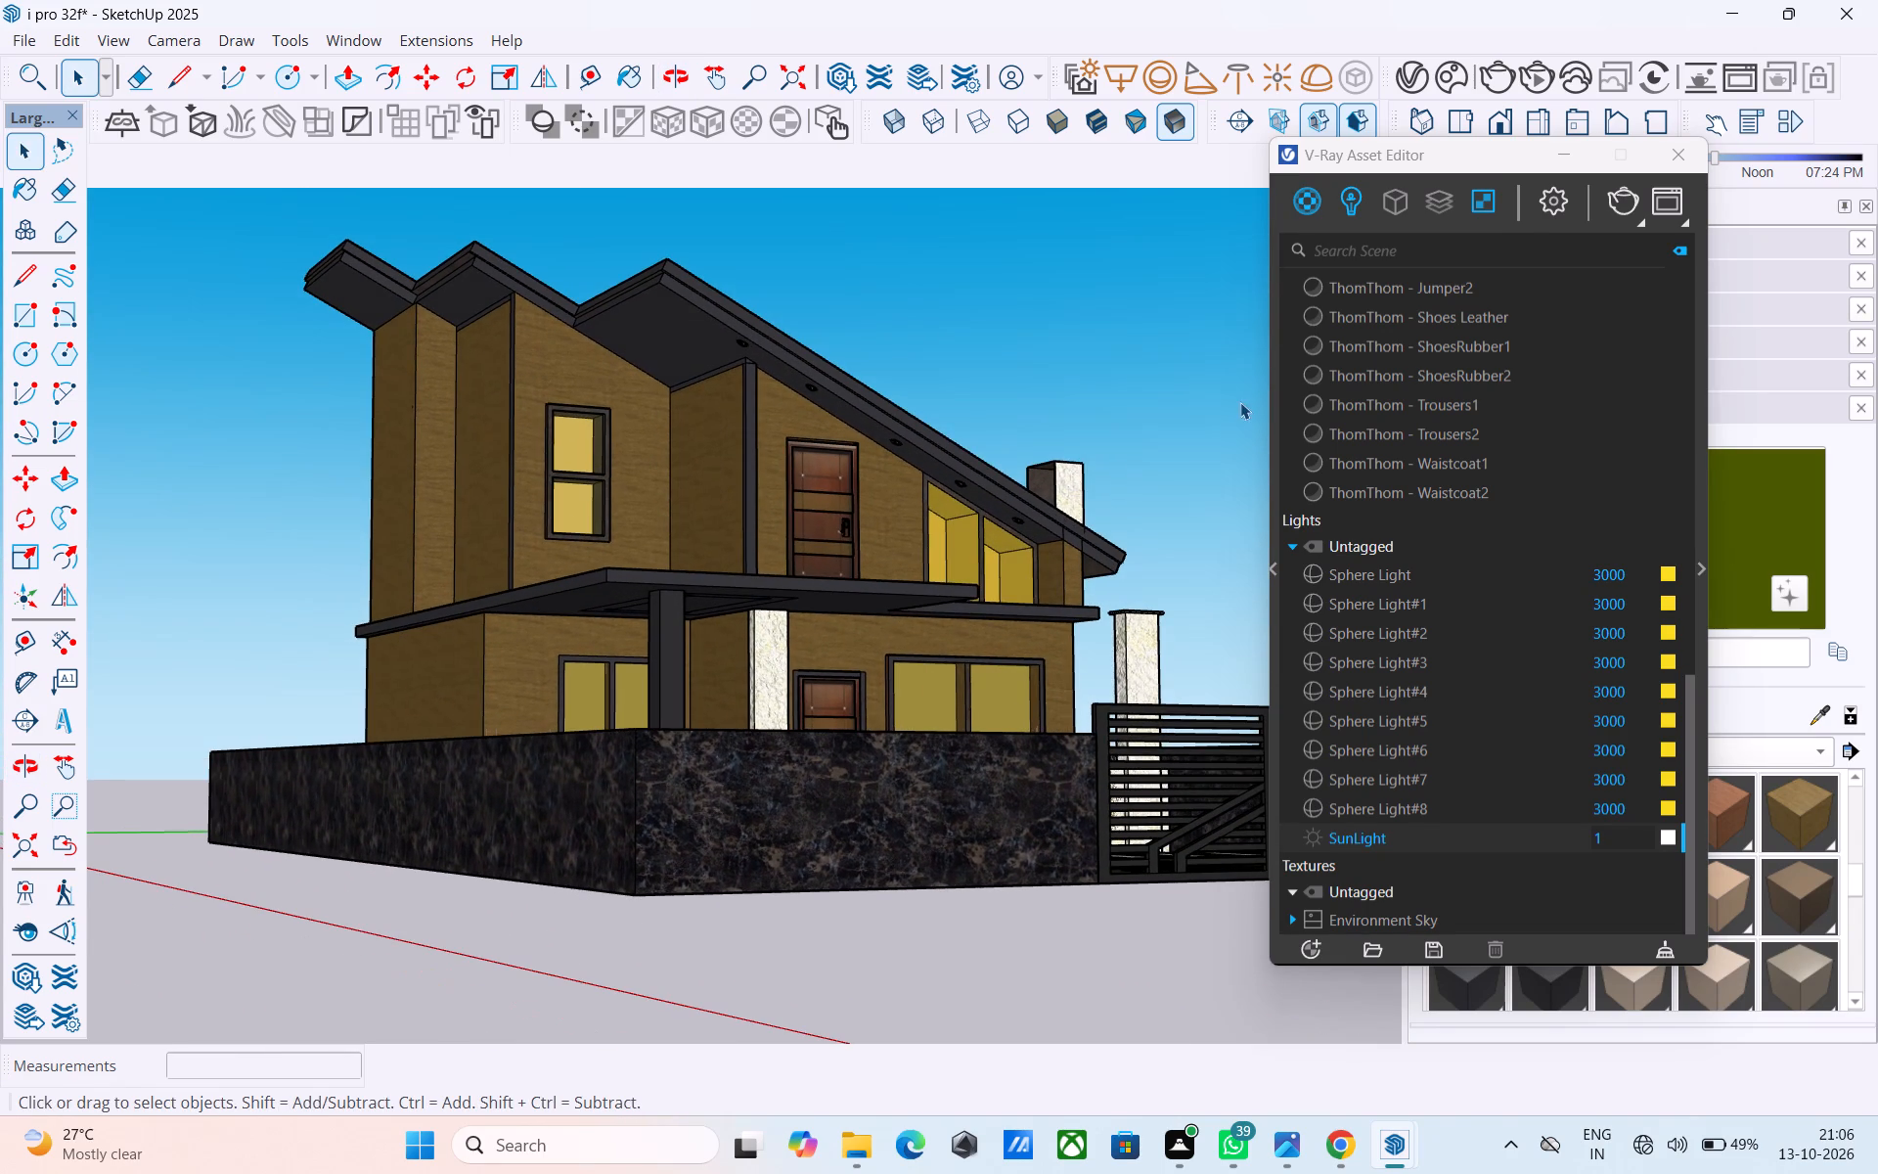
left_click(1612, 192)
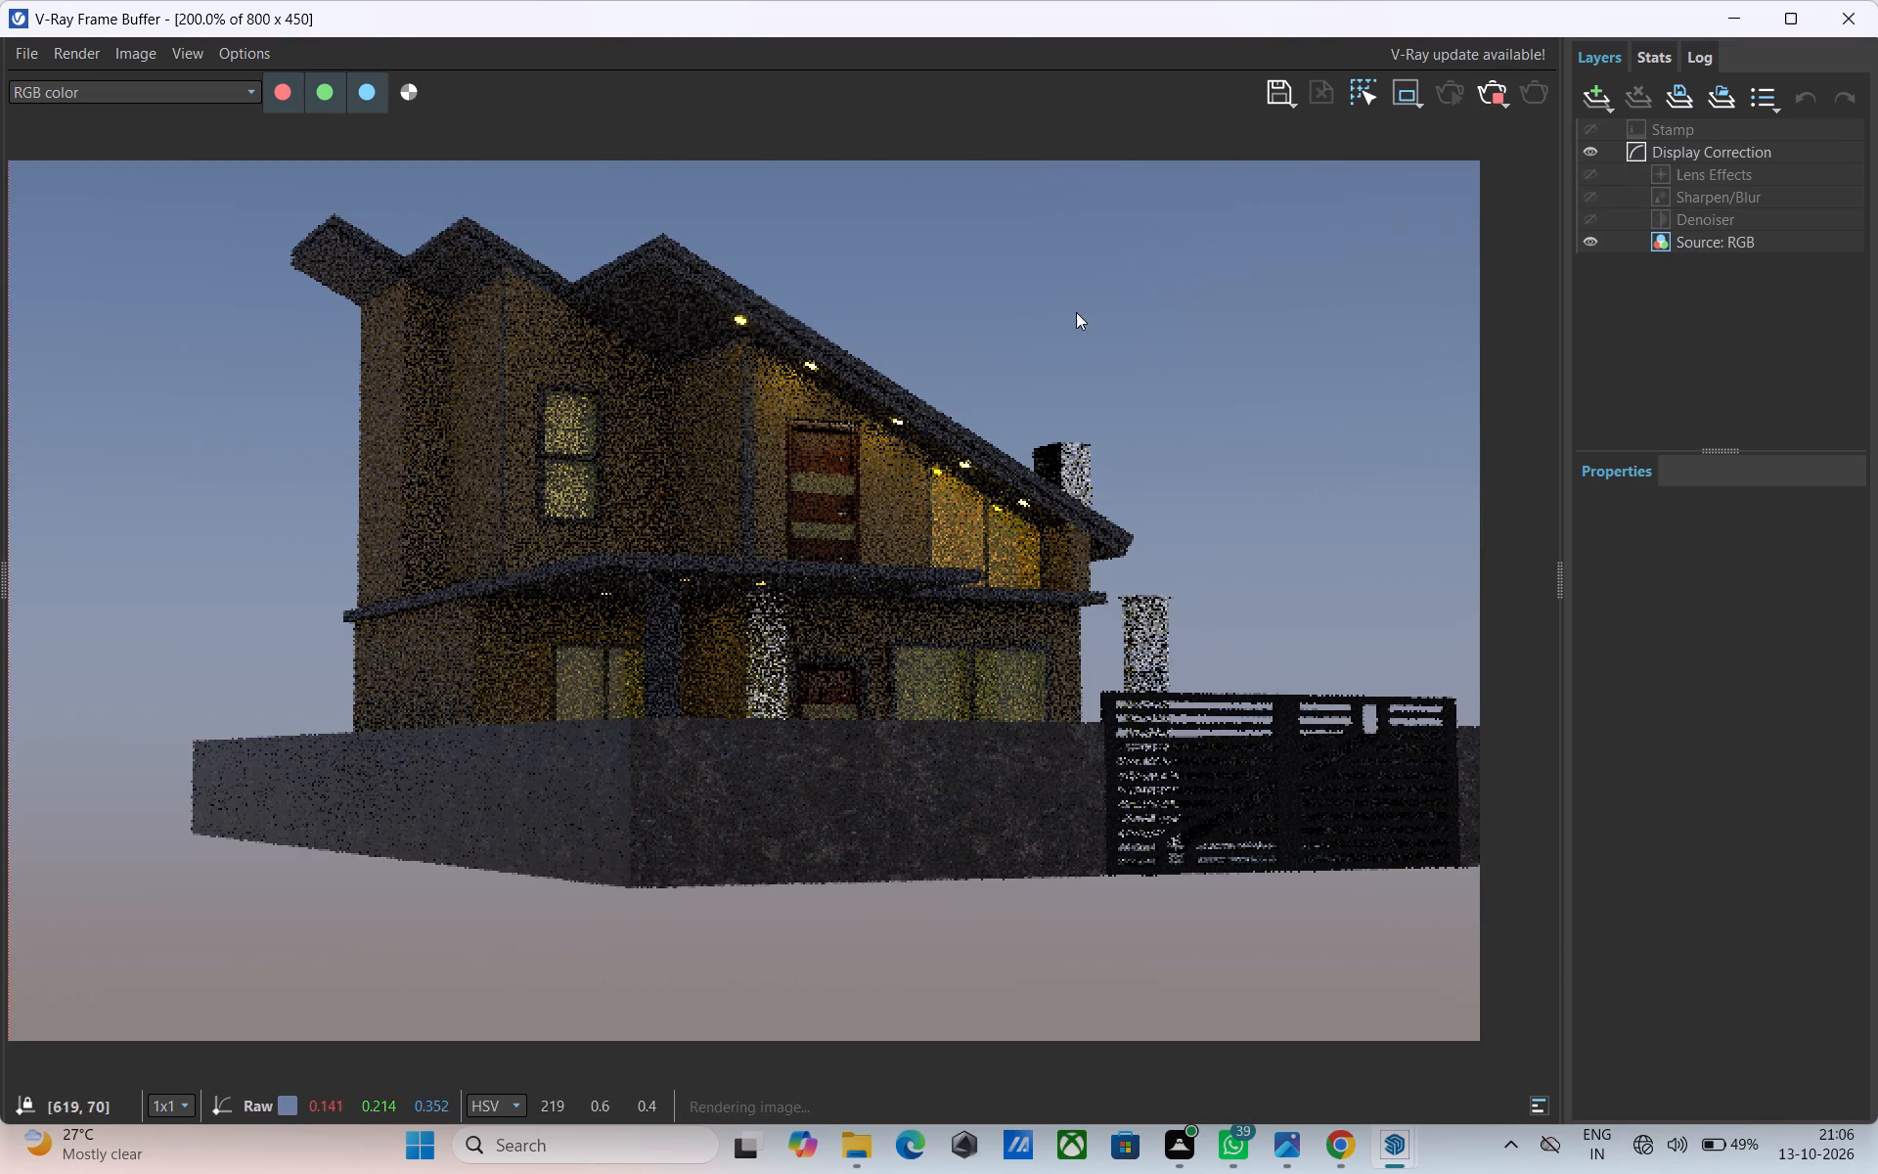
Check the recessed lights and facade in the in-progress render up close, stop the render and close it.
scroll(827, 474, "up", 1)
scroll(827, 474, "down", 2)
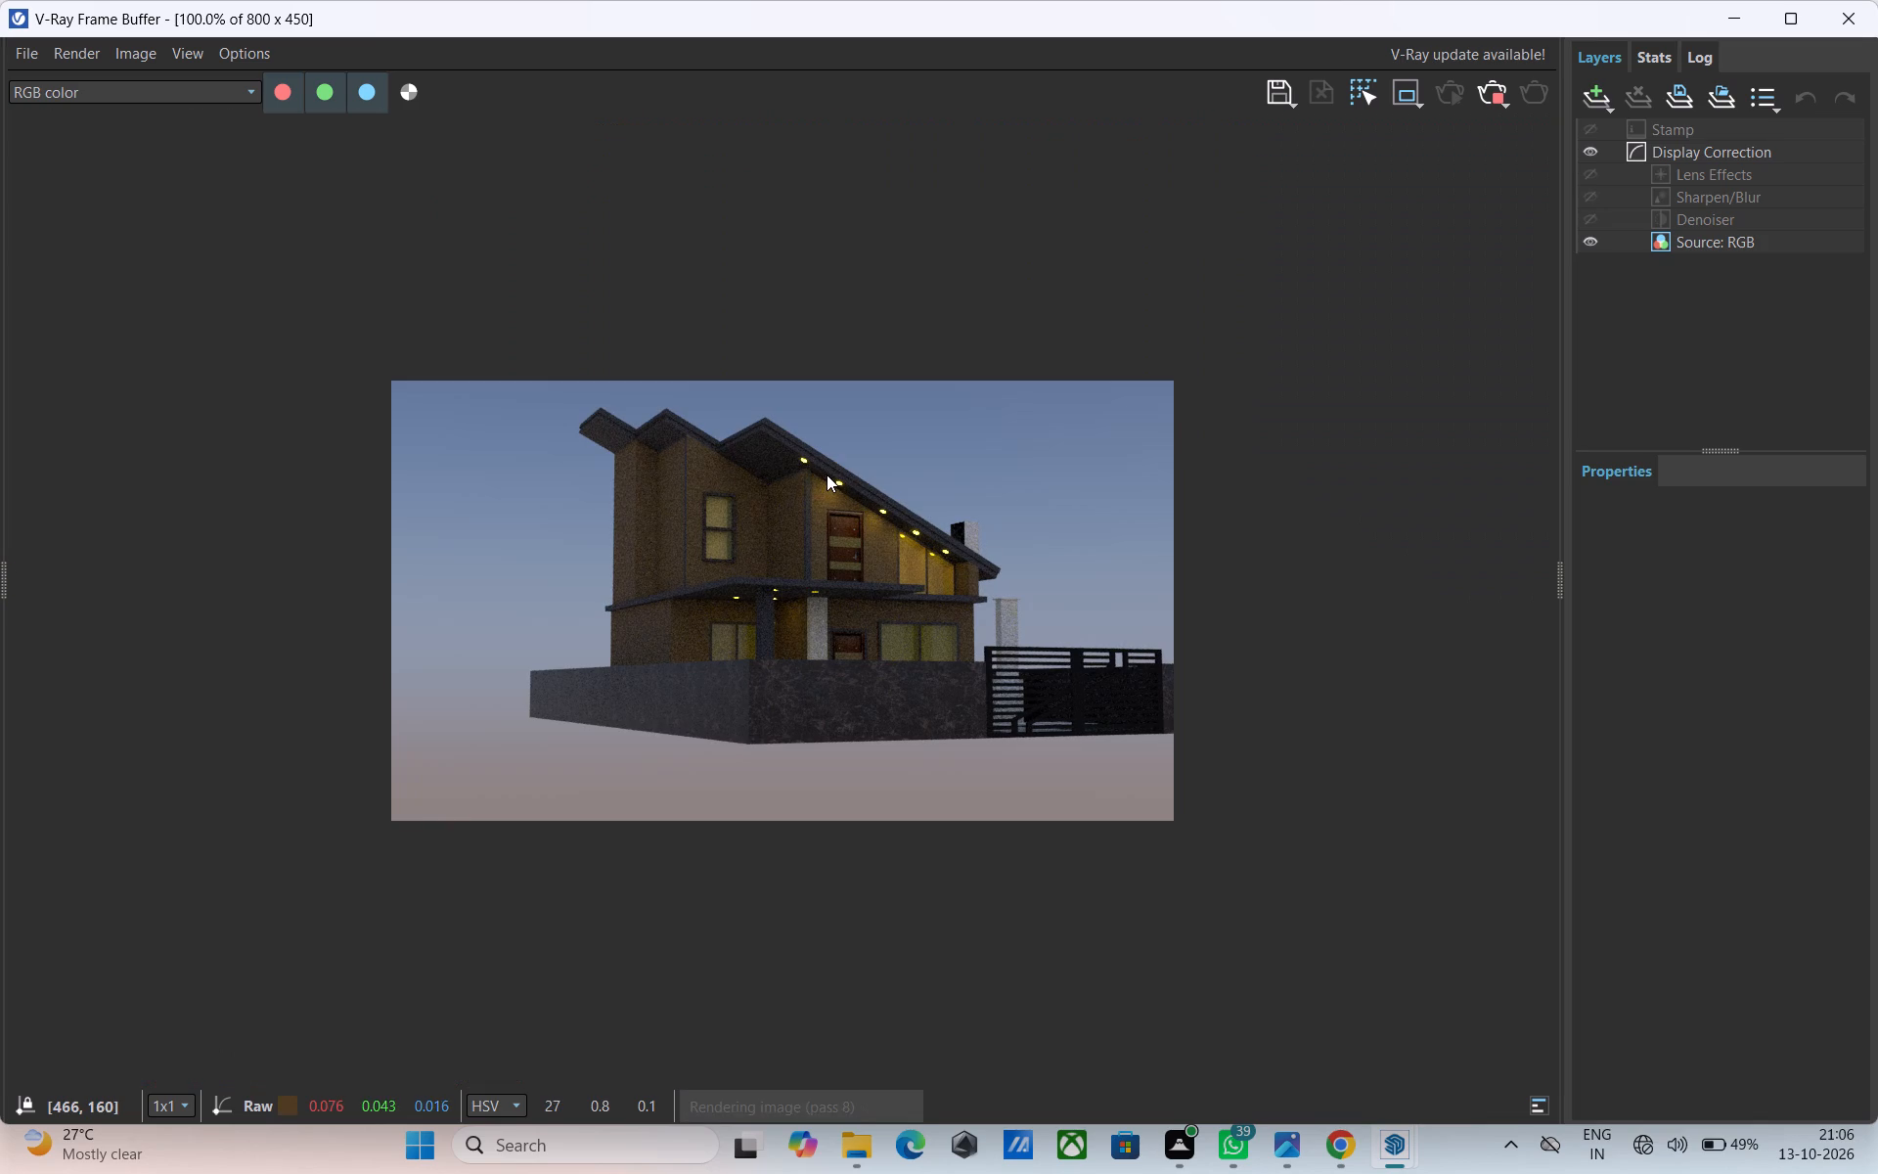
scroll(810, 518, "up", 2)
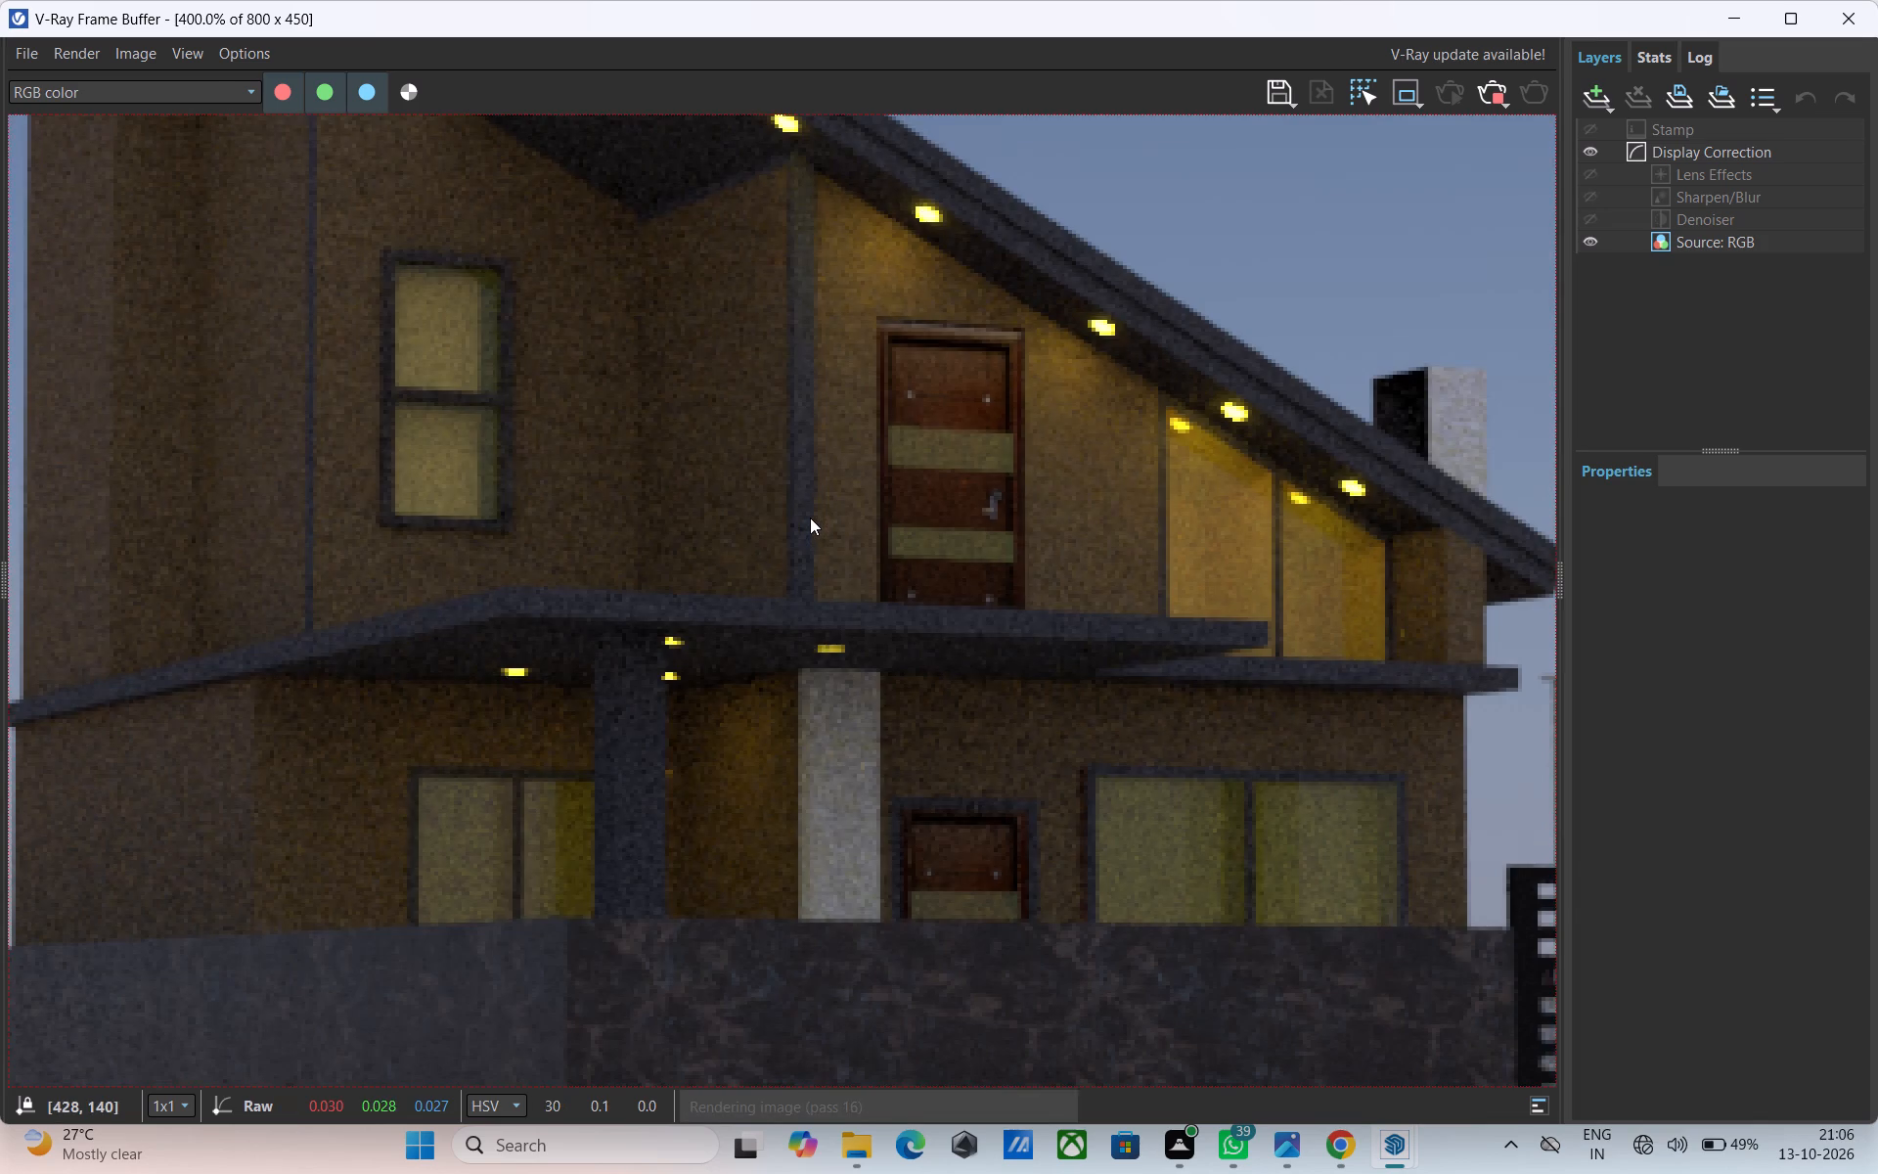
scroll(810, 518, "down", 1)
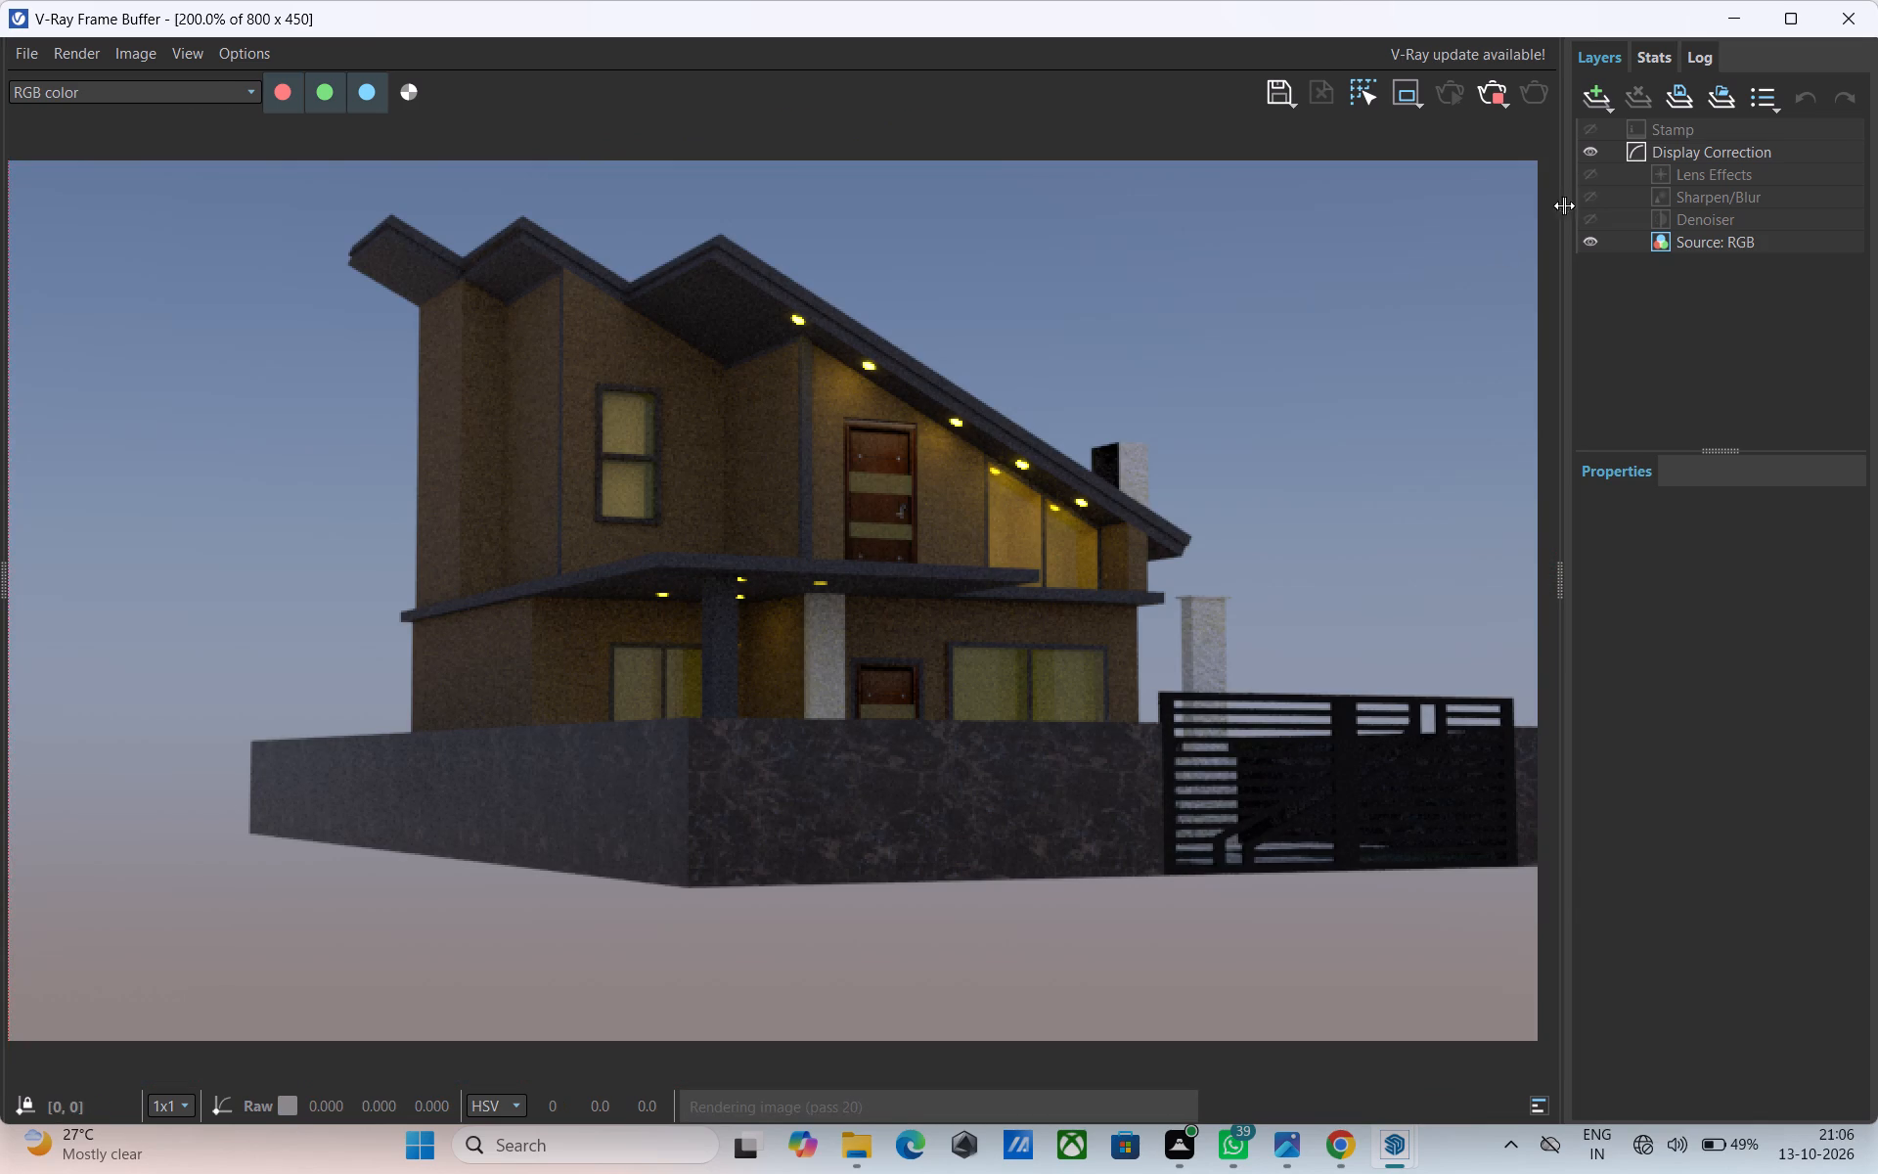
left_click(1499, 100)
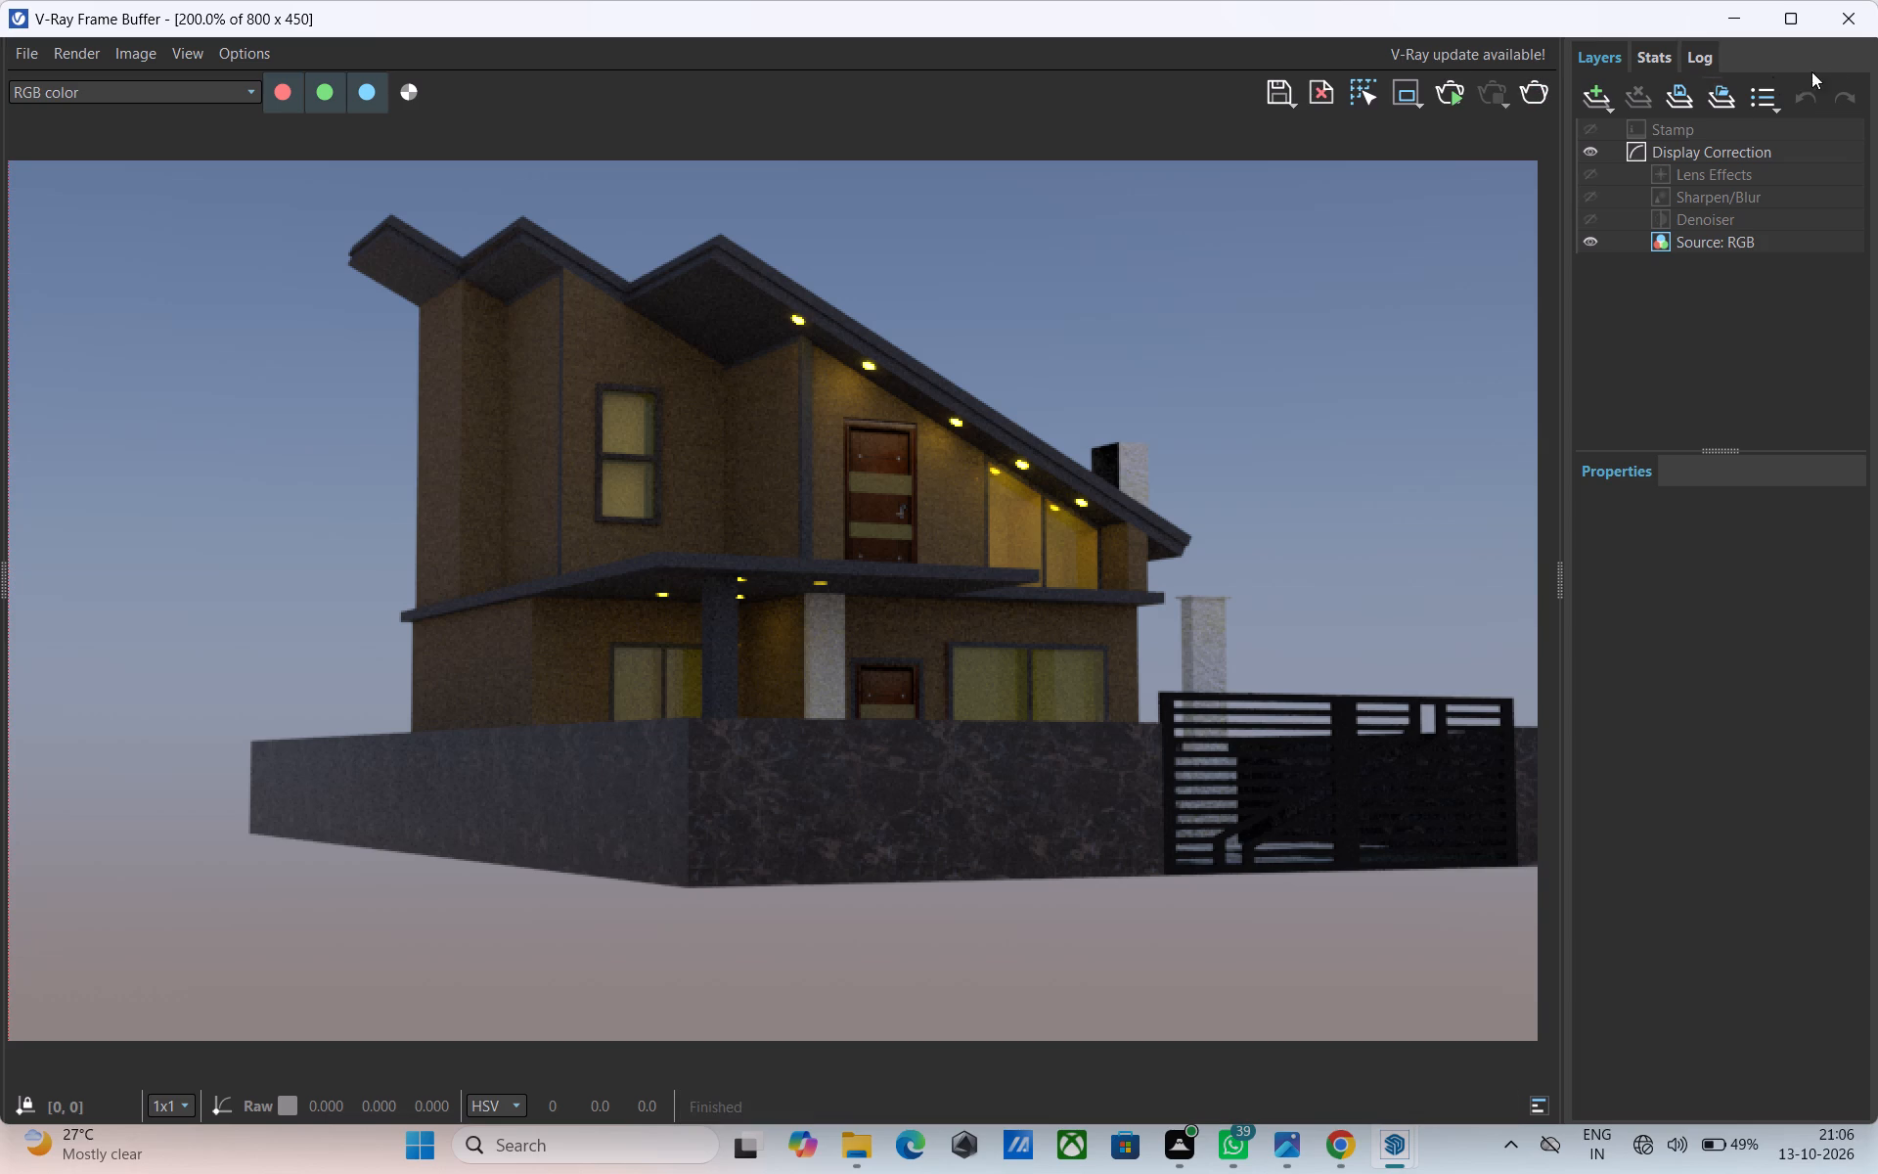
left_click(1862, 25)
Render the house in V-Ray from a nearly straight front view with the gate and boundary wall, and close the finished render.
middle_click_drag(1124, 527, 828, 564)
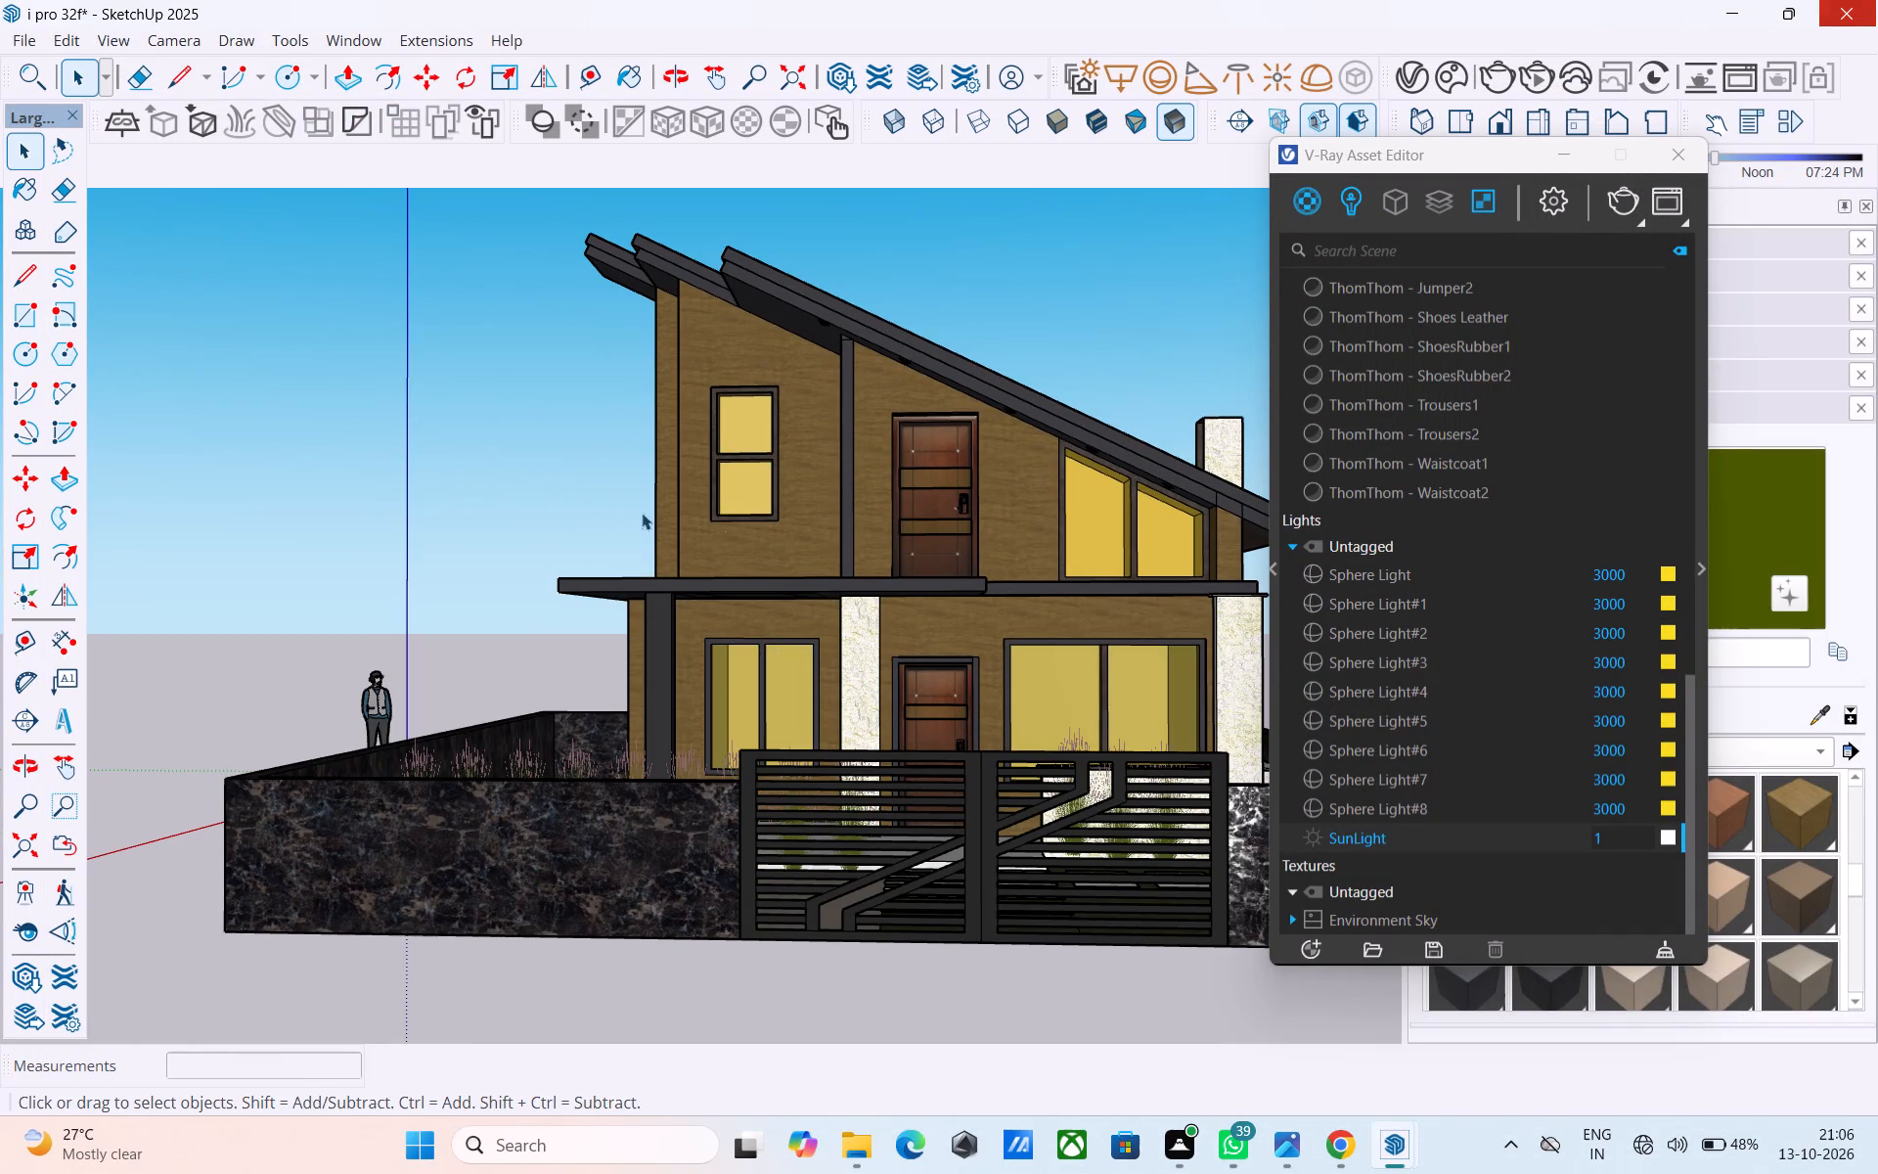
middle_click_drag(787, 559, 692, 550)
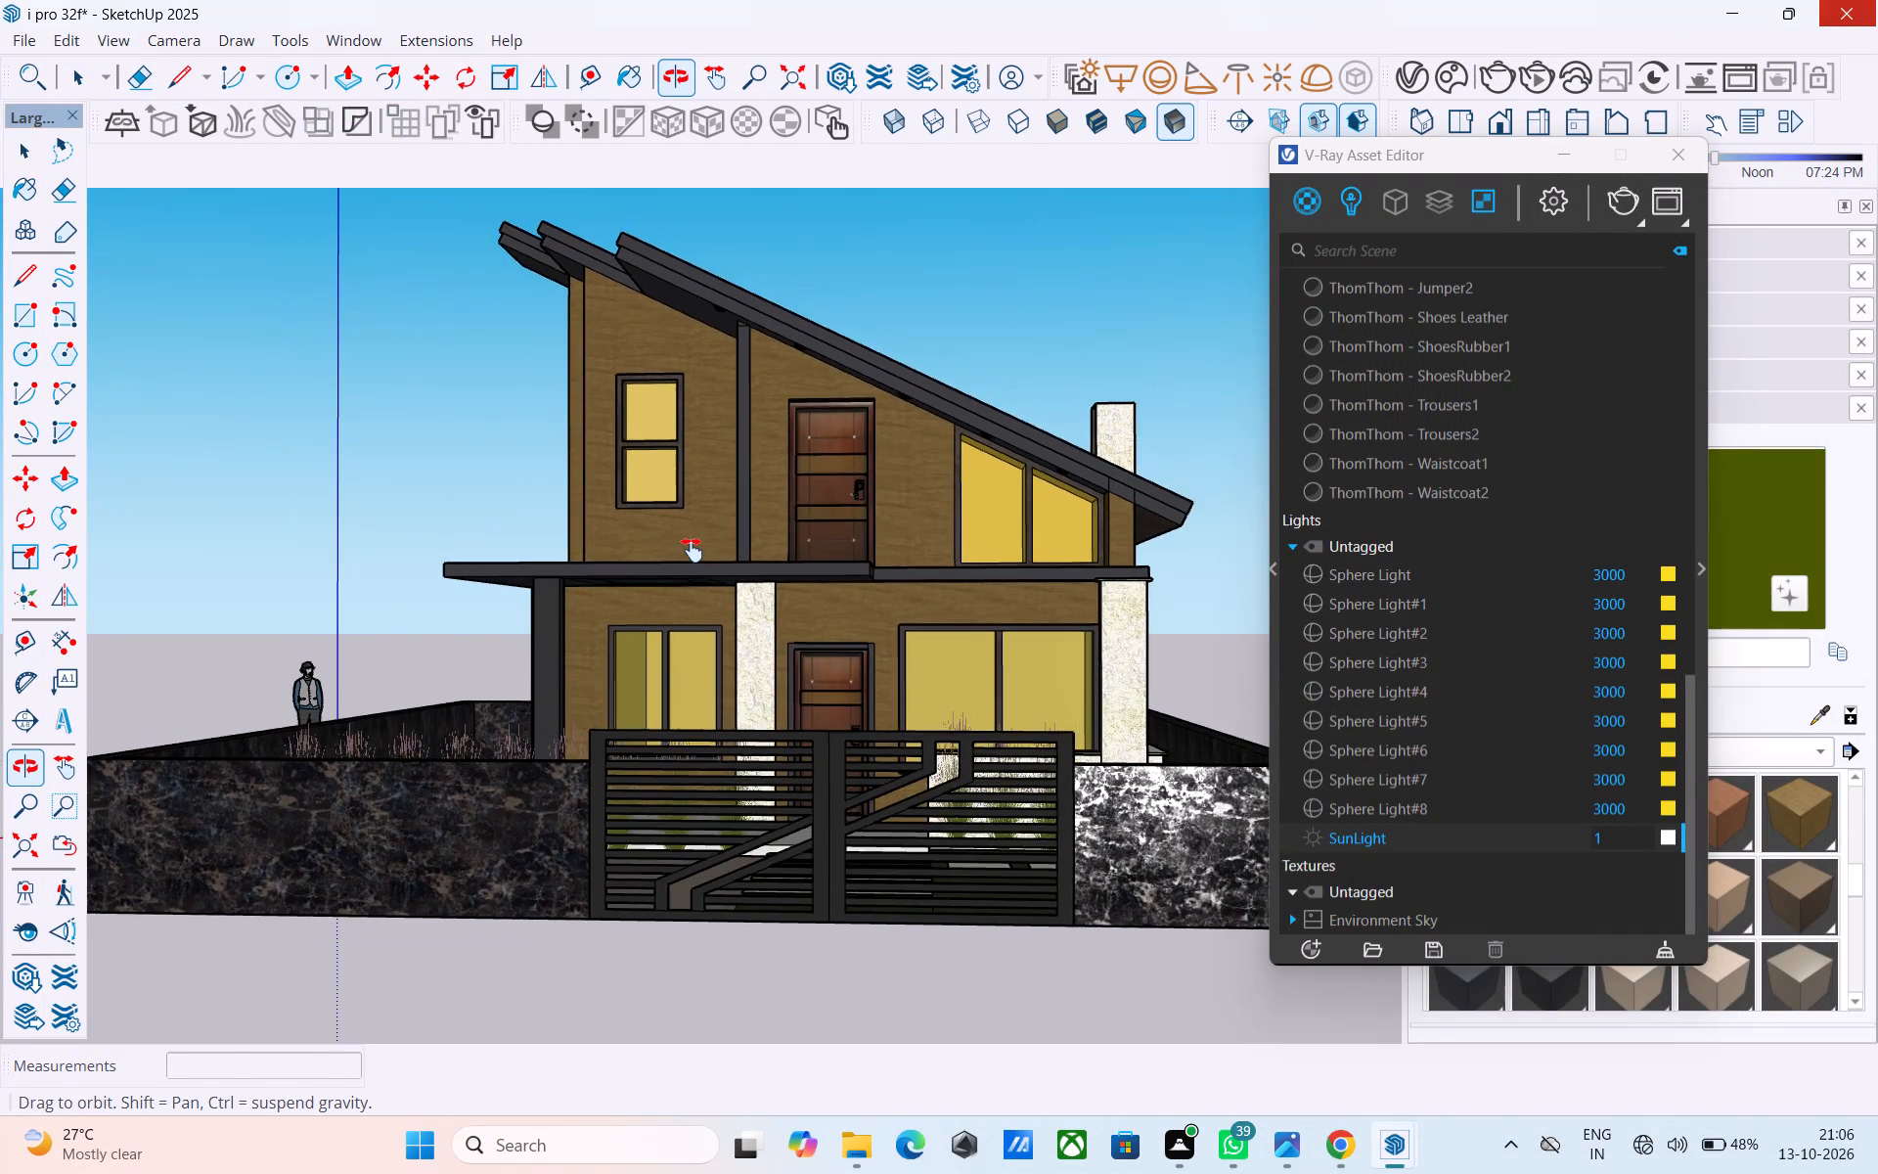
middle_click_drag(692, 550, 770, 502)
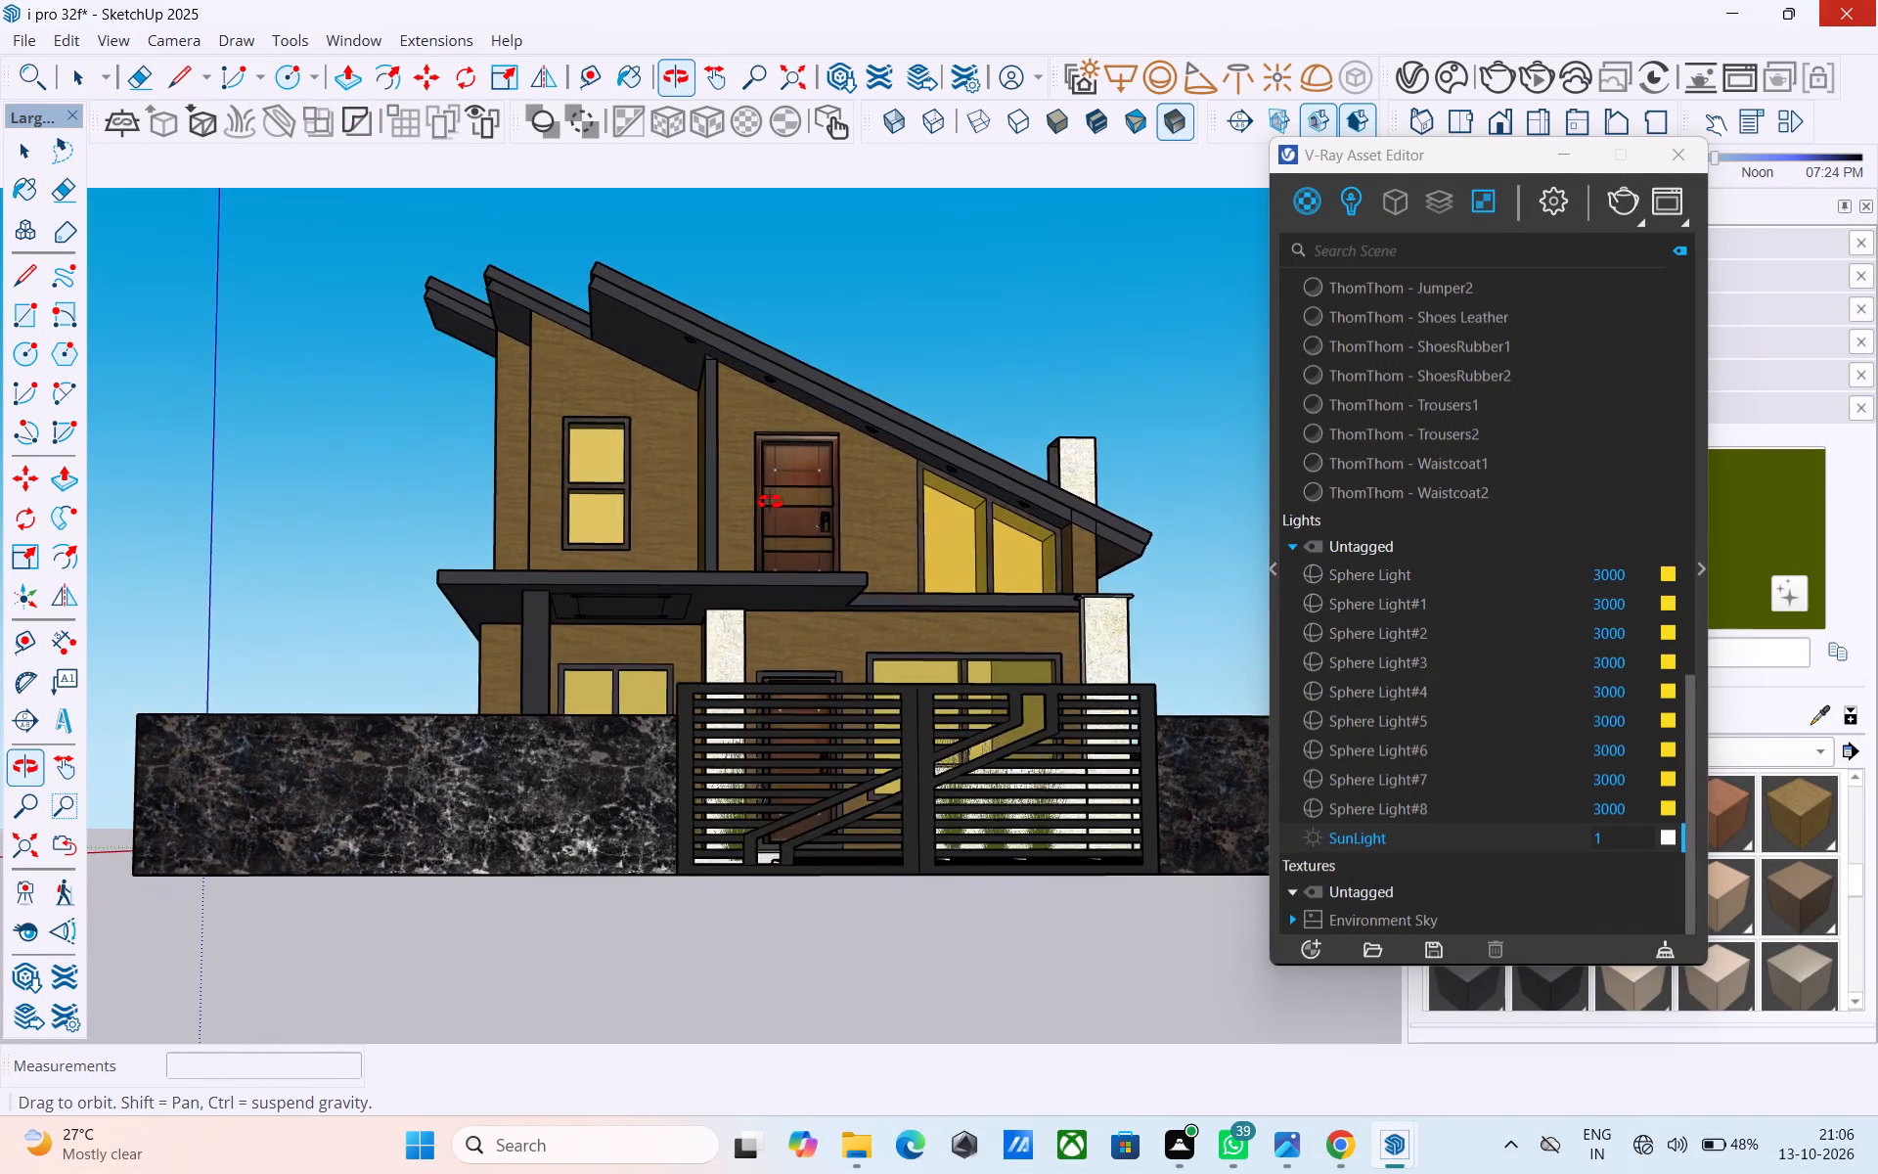
middle_click_drag(770, 502, 737, 544)
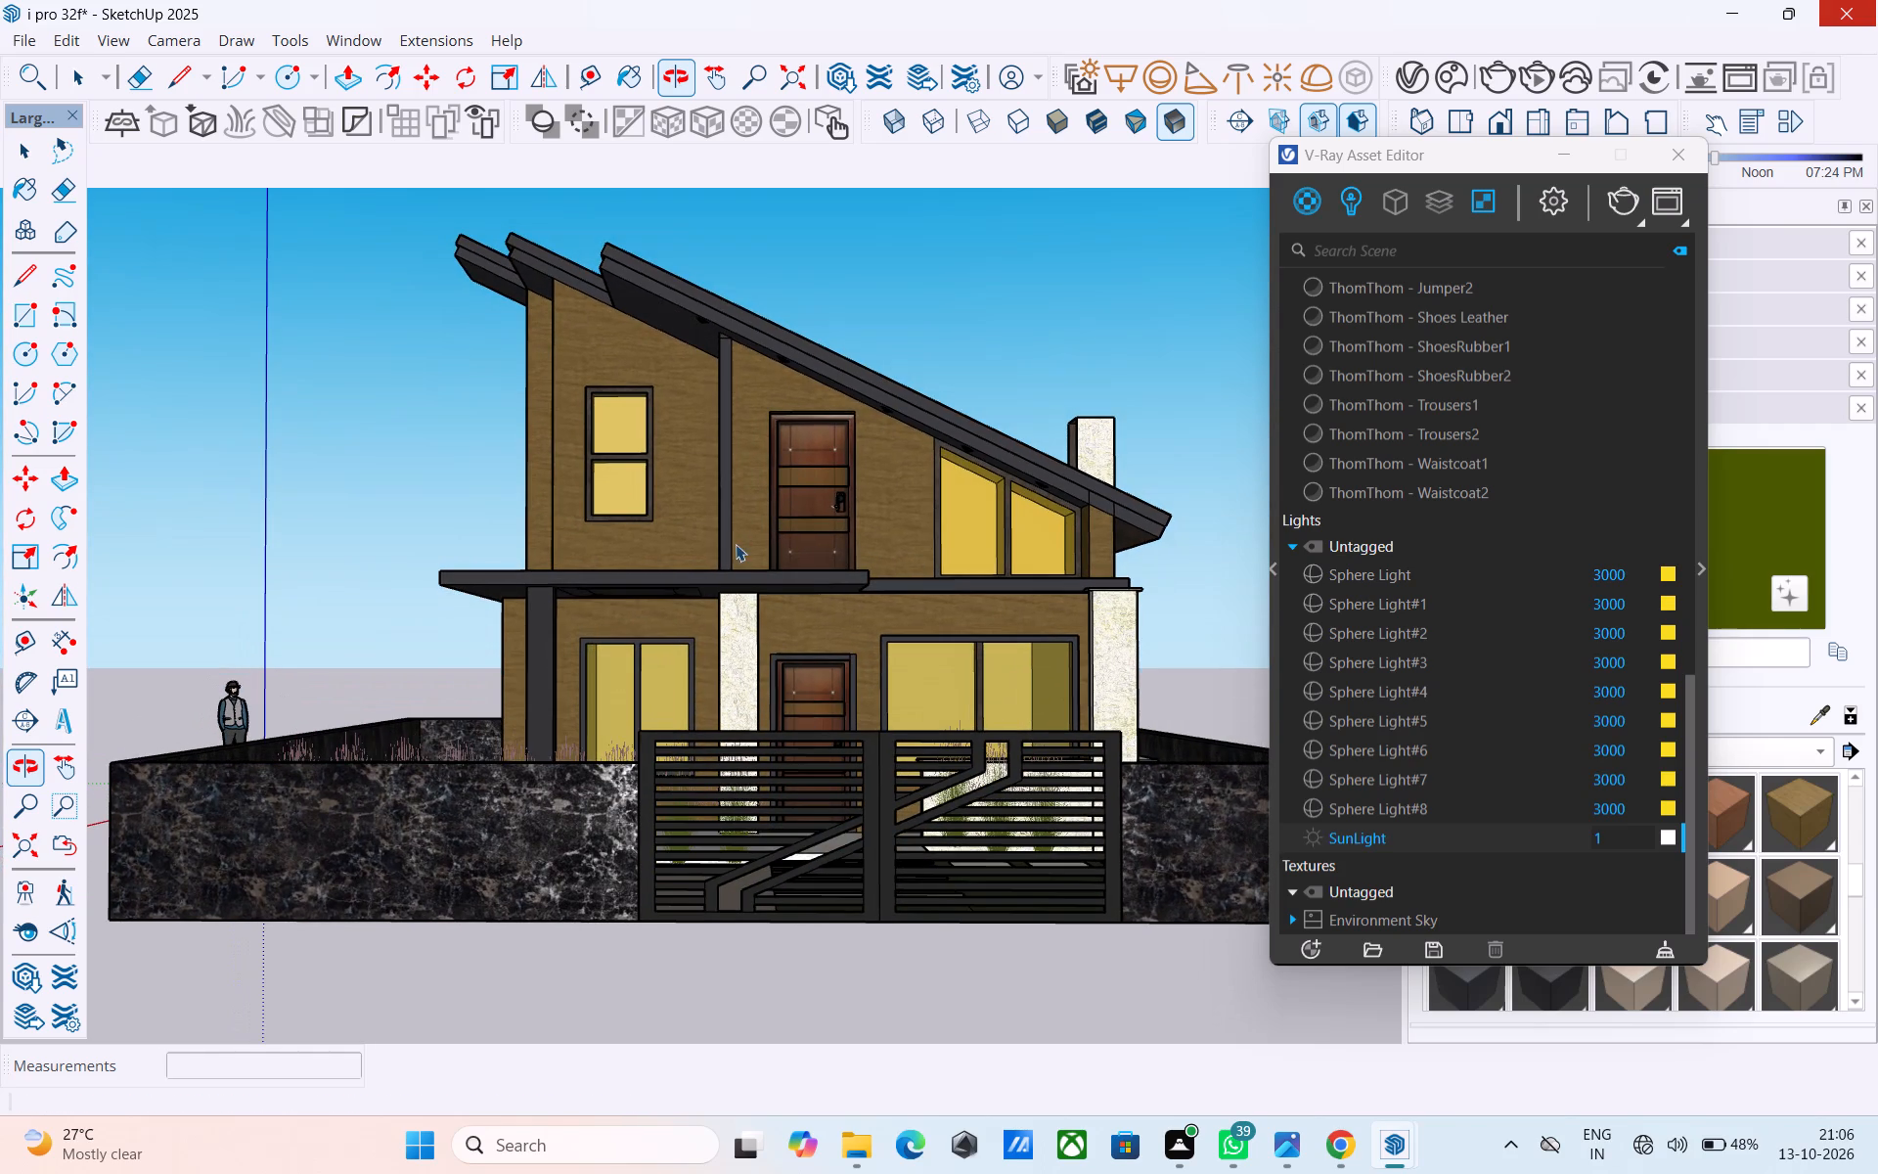
left_click(1608, 191)
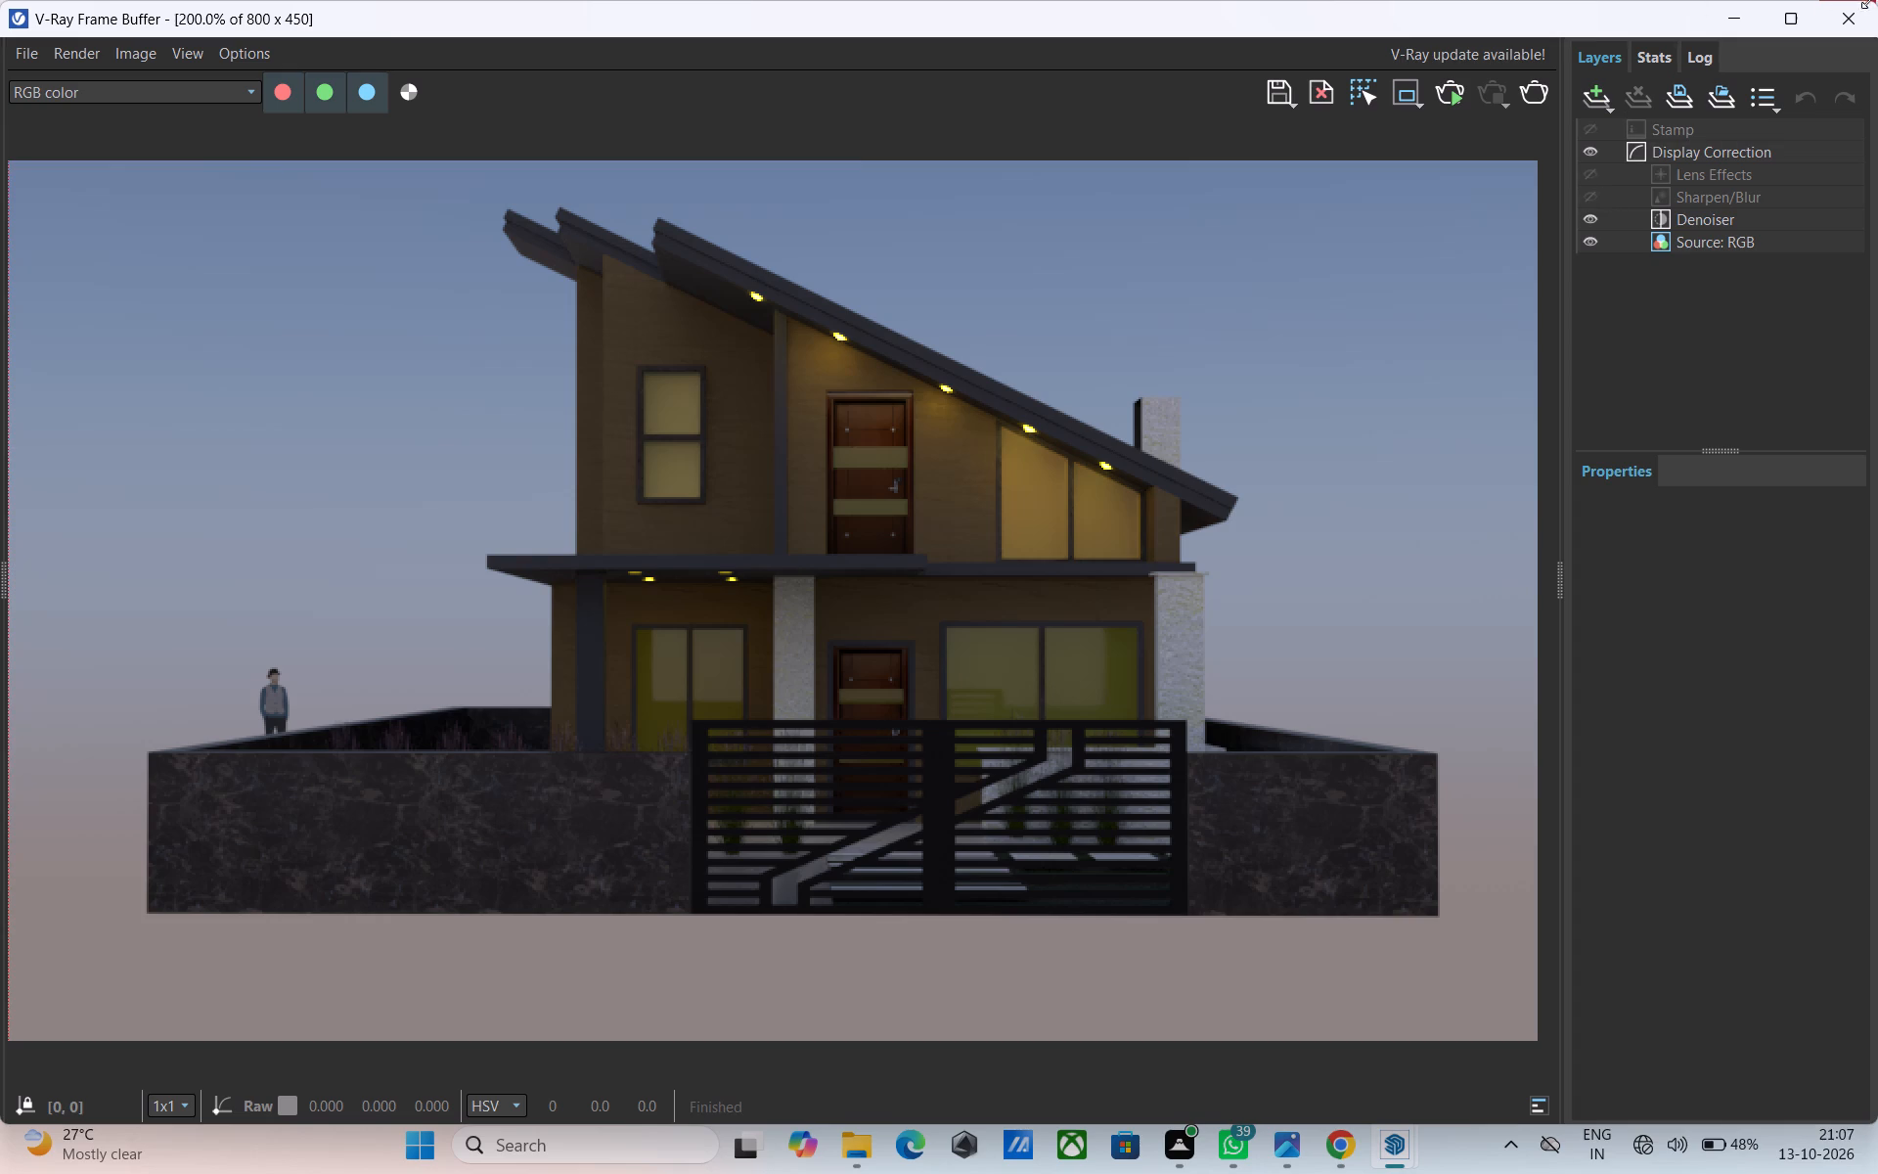
left_click(1831, 14)
Examine the house model from above, from a low front corner and from the front.
middle_click_drag(898, 379, 974, 416)
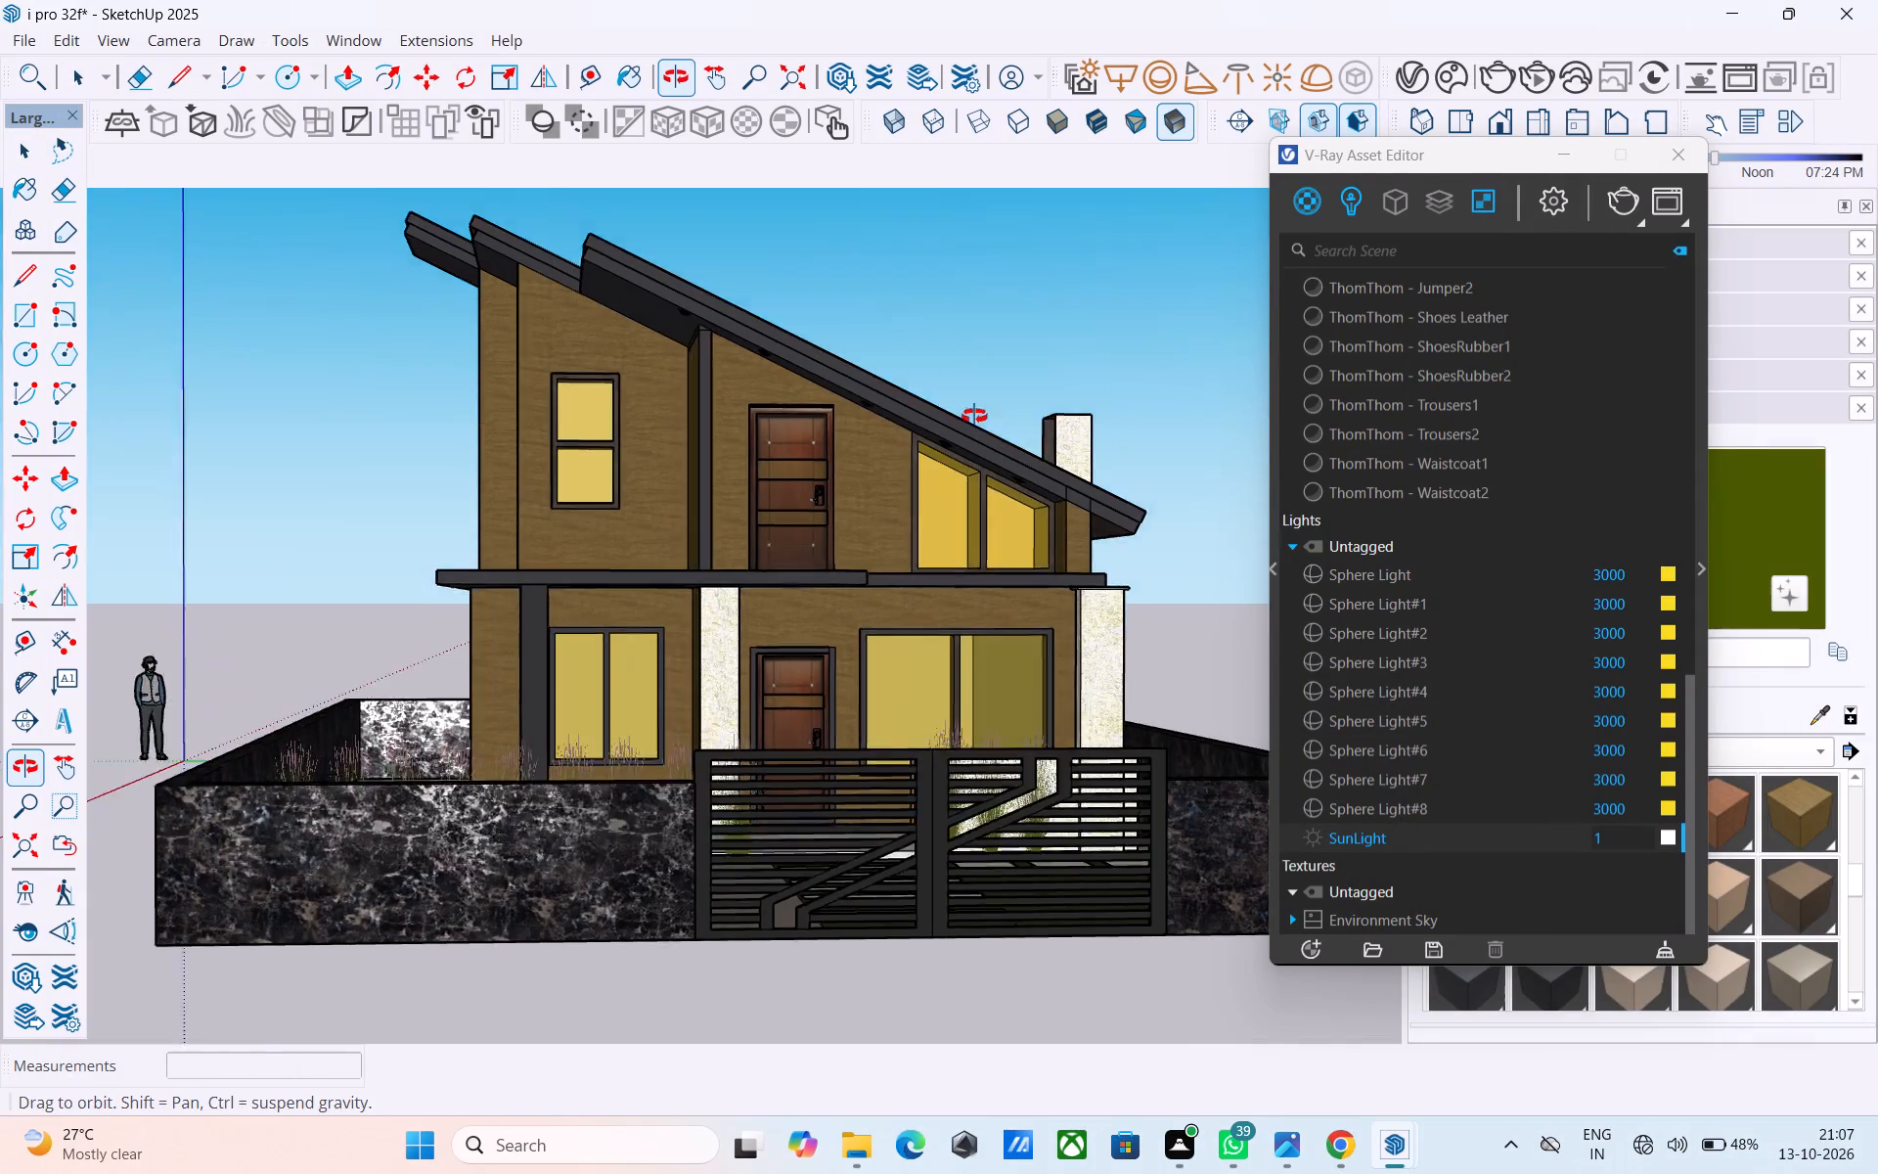
middle_click_drag(974, 416, 1115, 451)
scroll(1072, 477, "down", 4)
middle_click_drag(1057, 498, 875, 519)
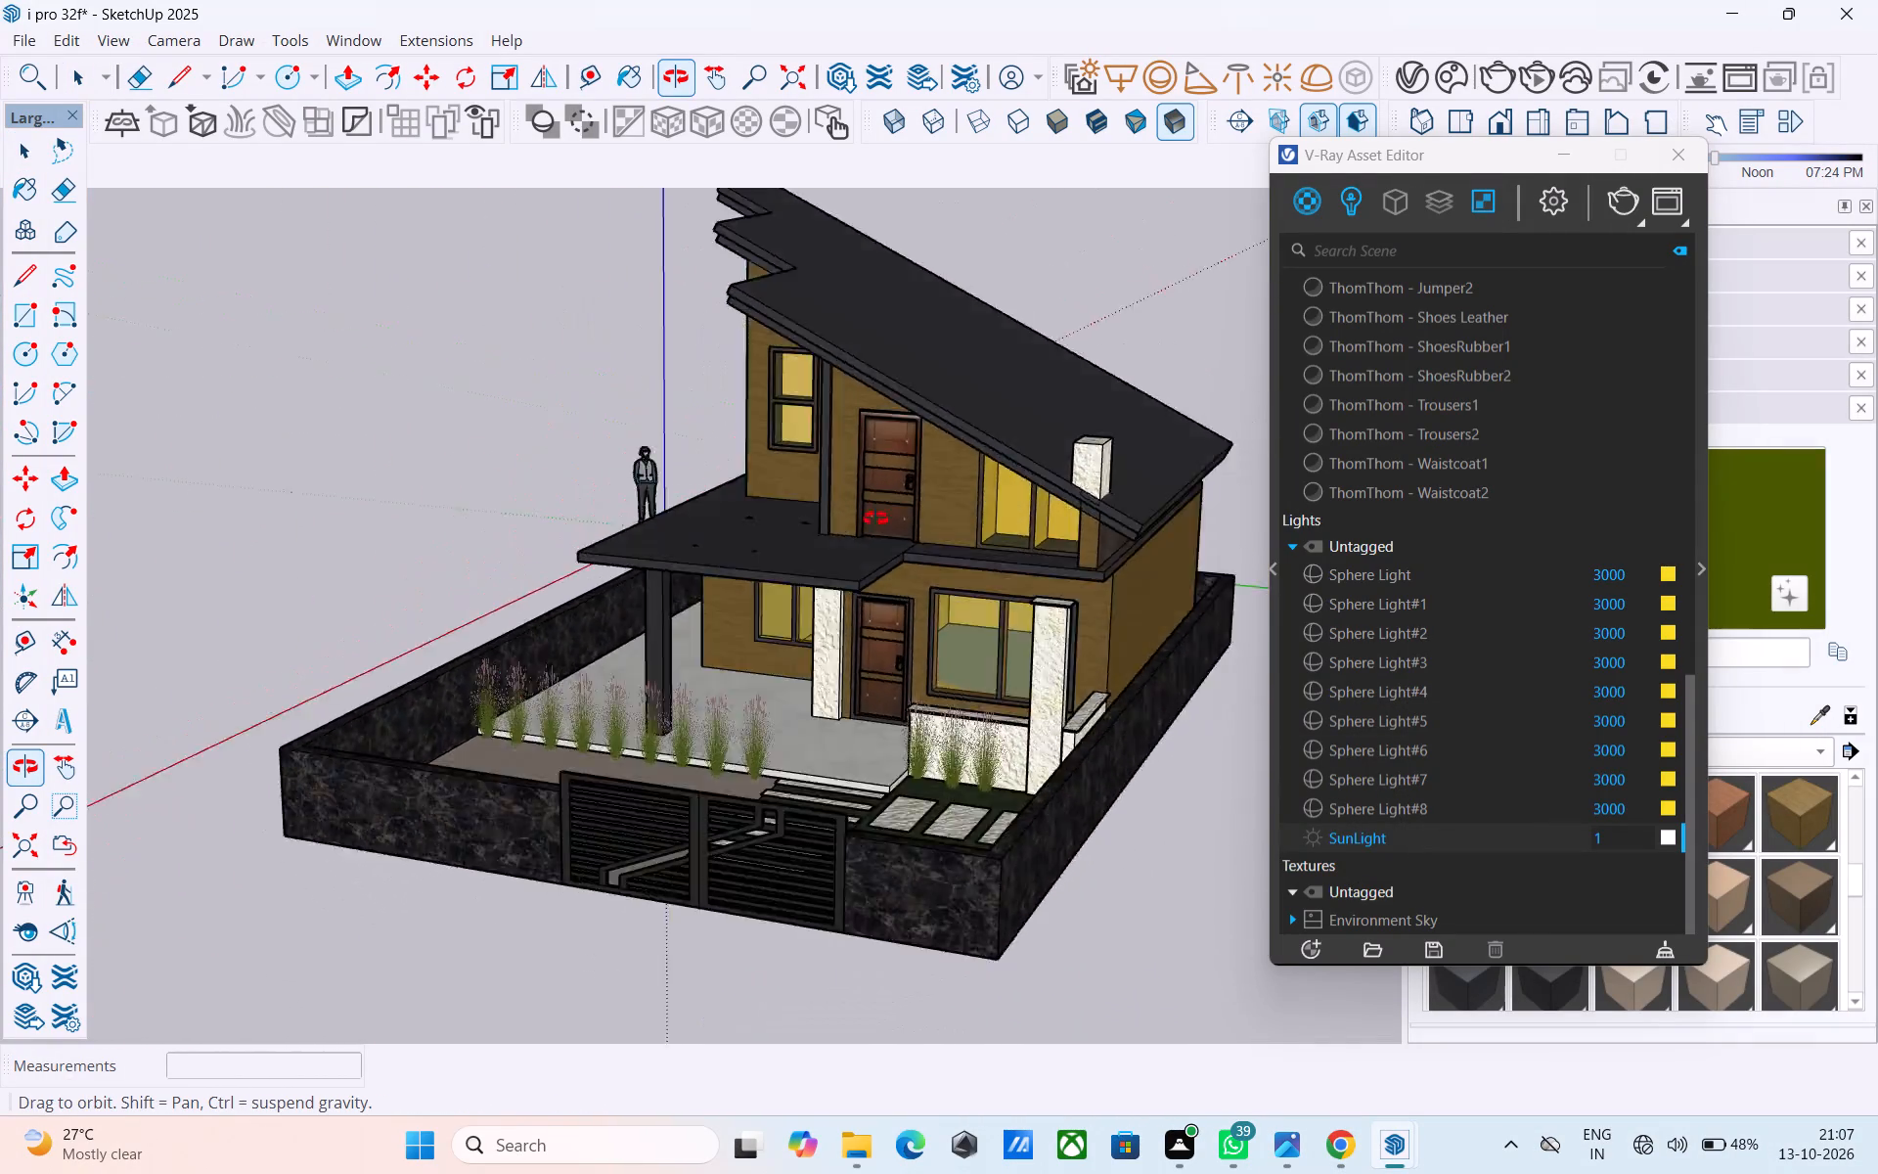
middle_click_drag(875, 519, 855, 407)
scroll(779, 569, "up", 5)
scroll(711, 595, "down", 4)
middle_click_drag(639, 564, 914, 596)
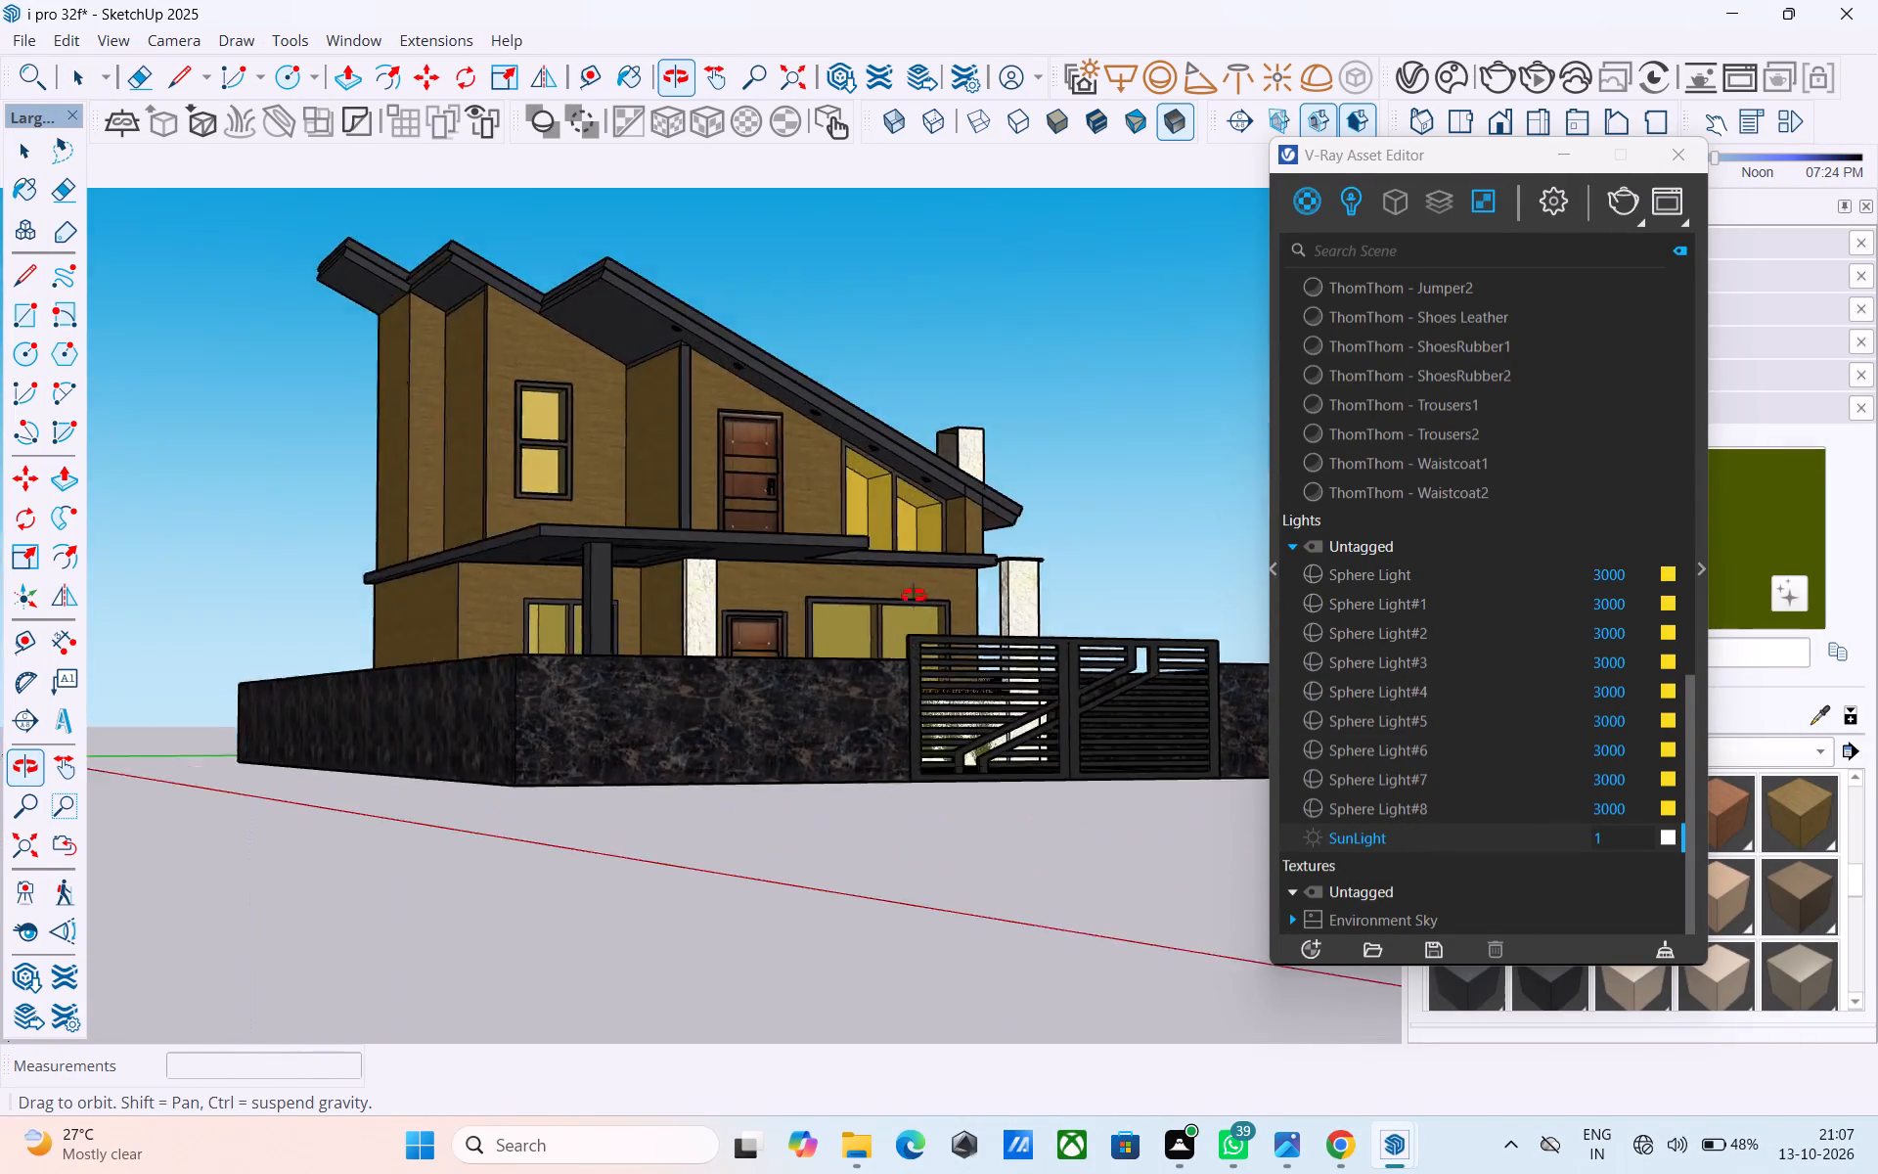
middle_click_drag(914, 596, 559, 658)
middle_click_drag(559, 658, 582, 656)
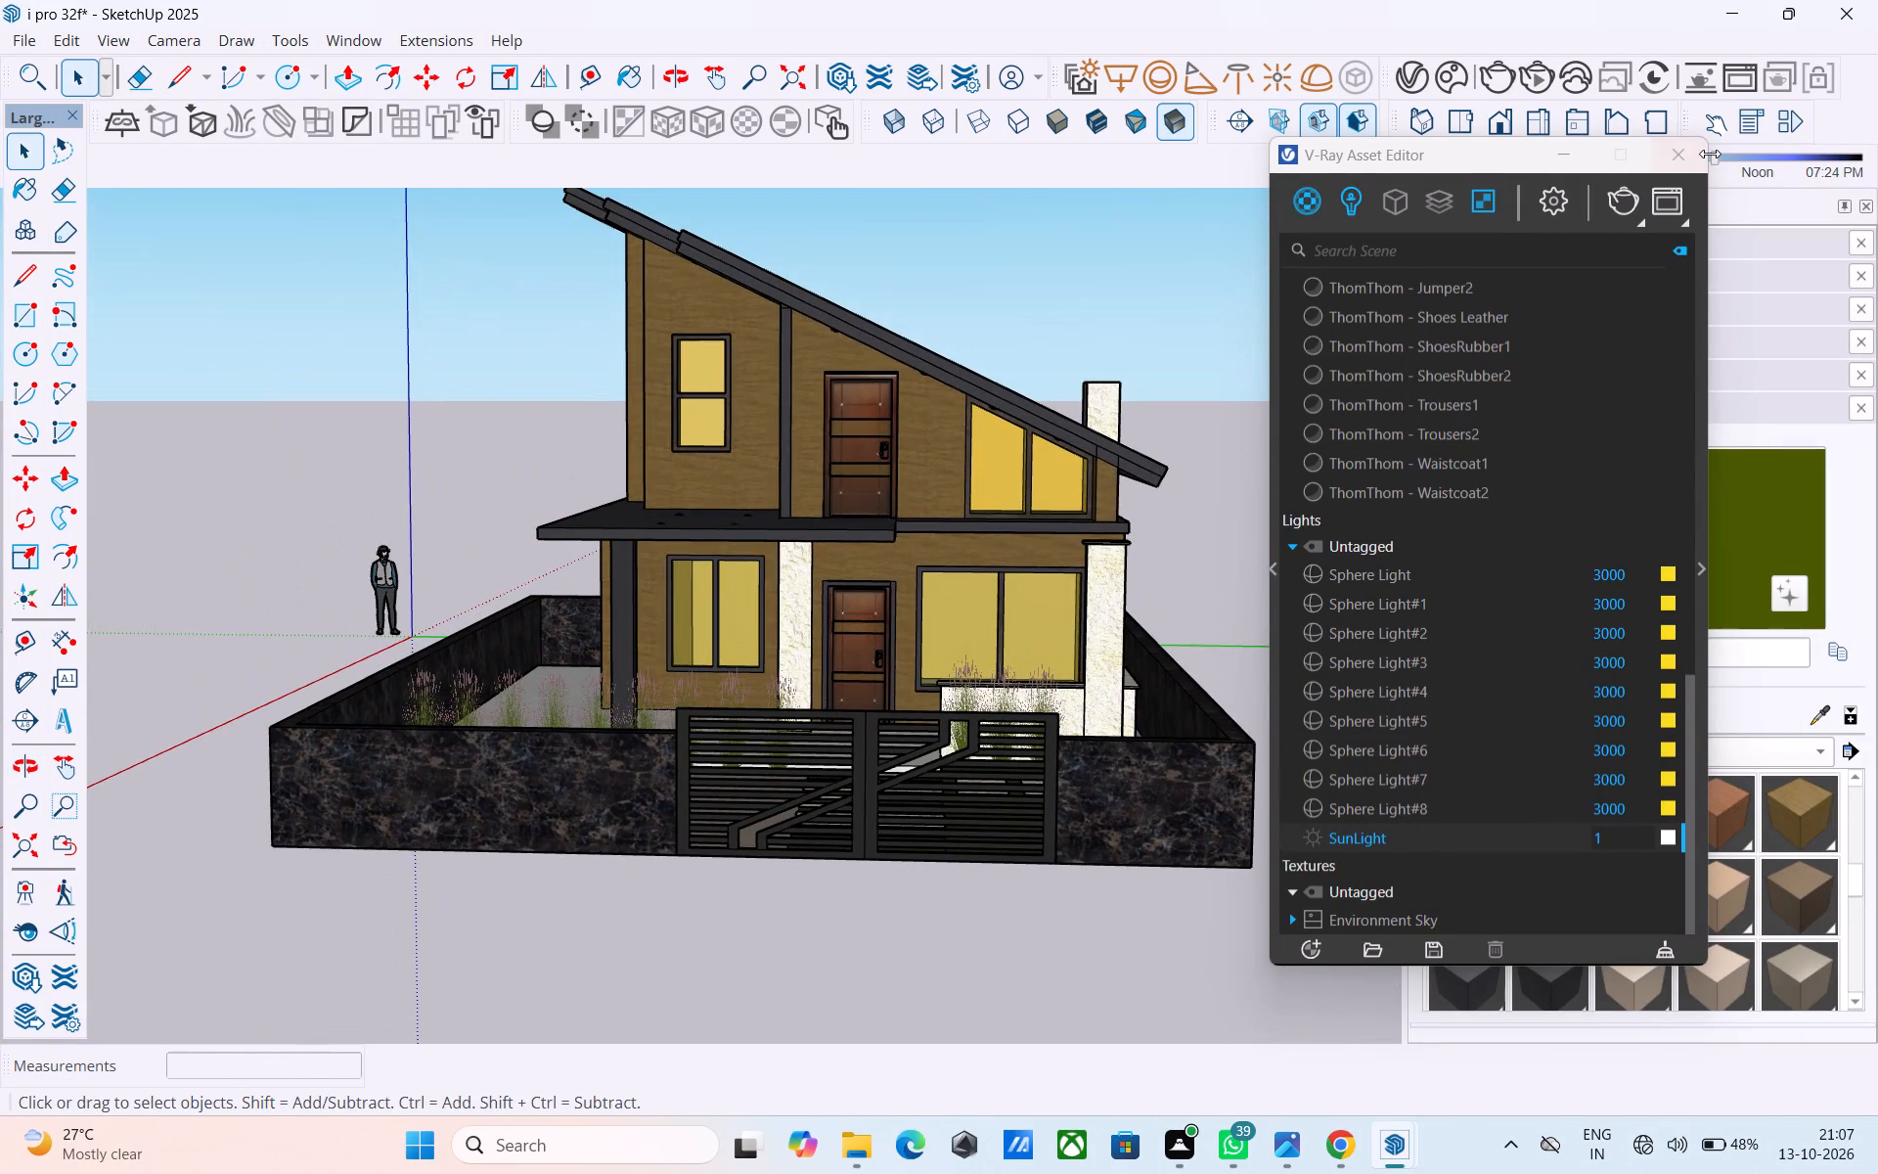
Close the V-Ray Asset Editor and save the house model.
left_click(1686, 159)
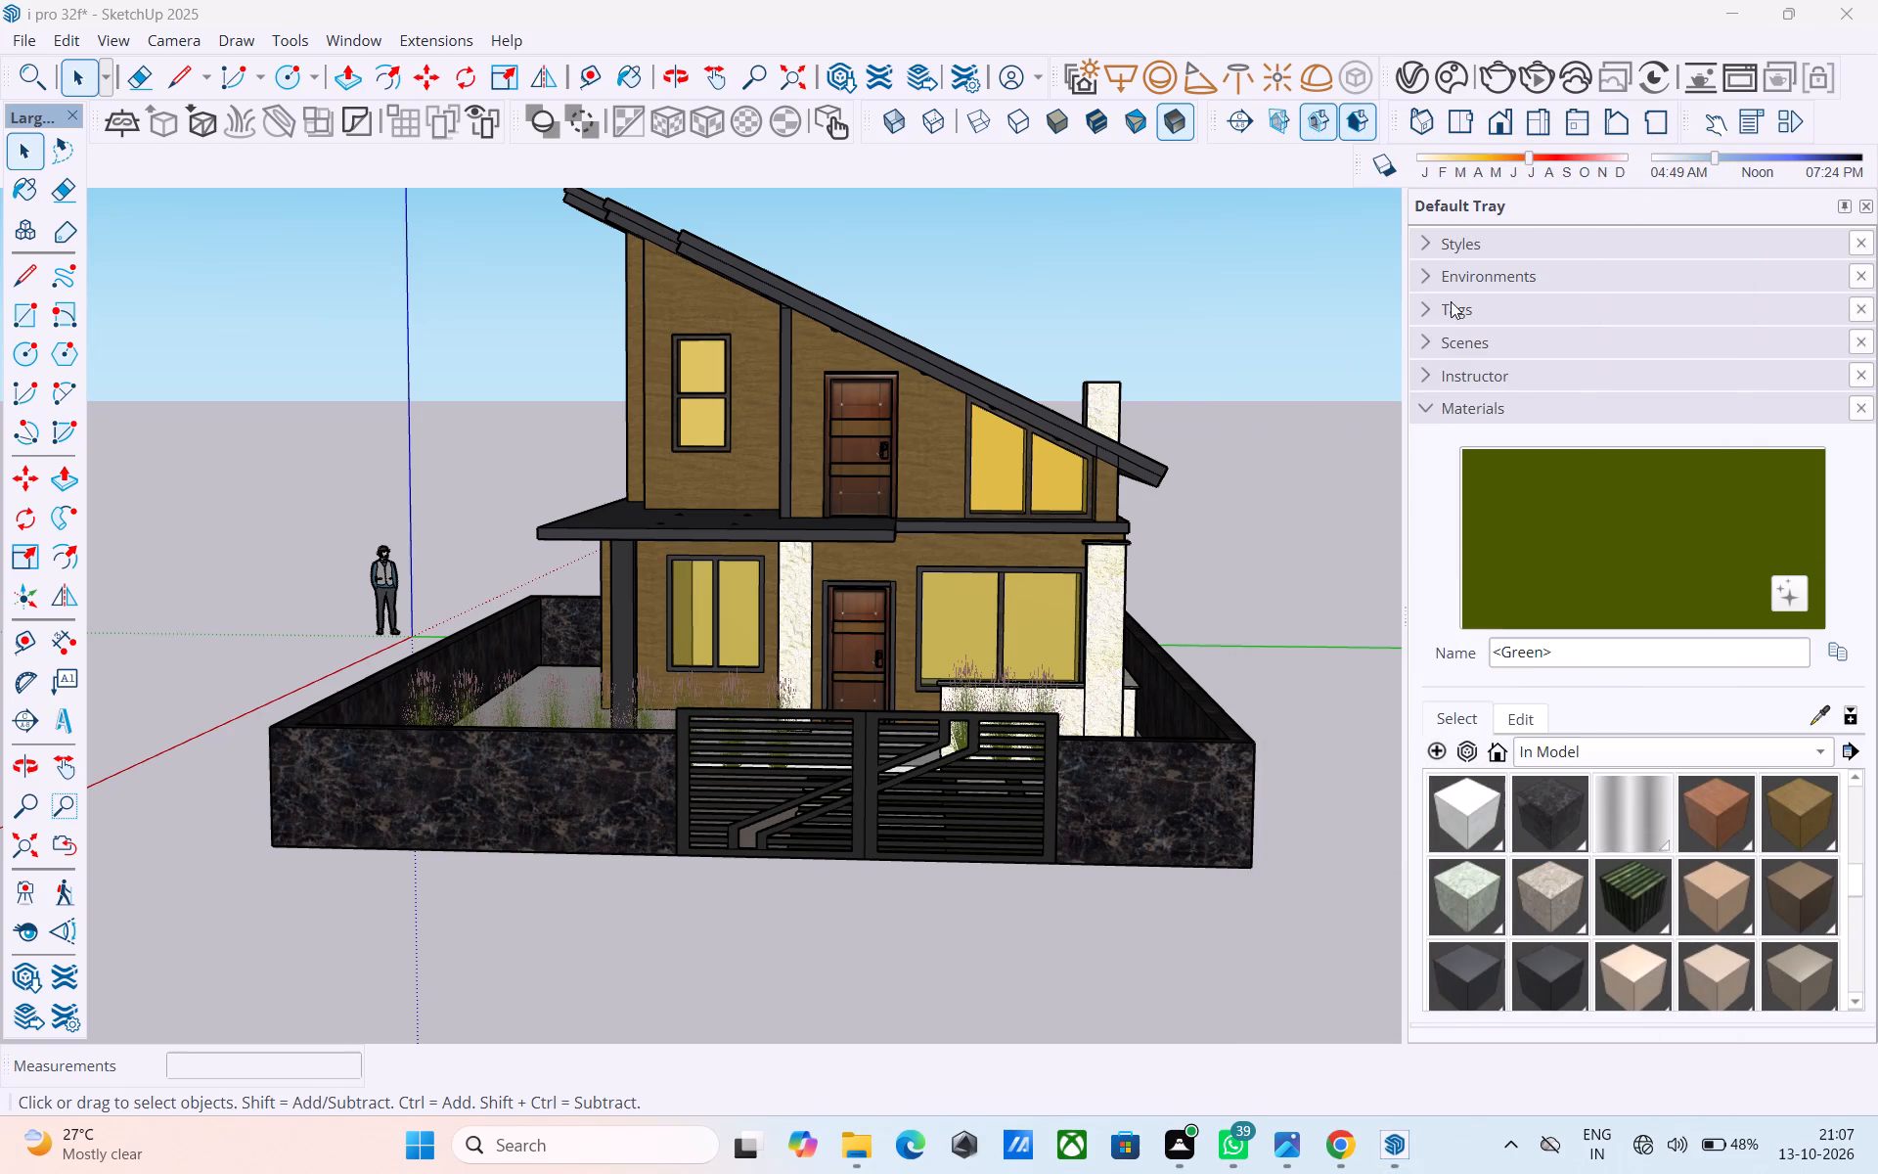
middle_click_drag(769, 508, 760, 564)
key("ctrl+s")
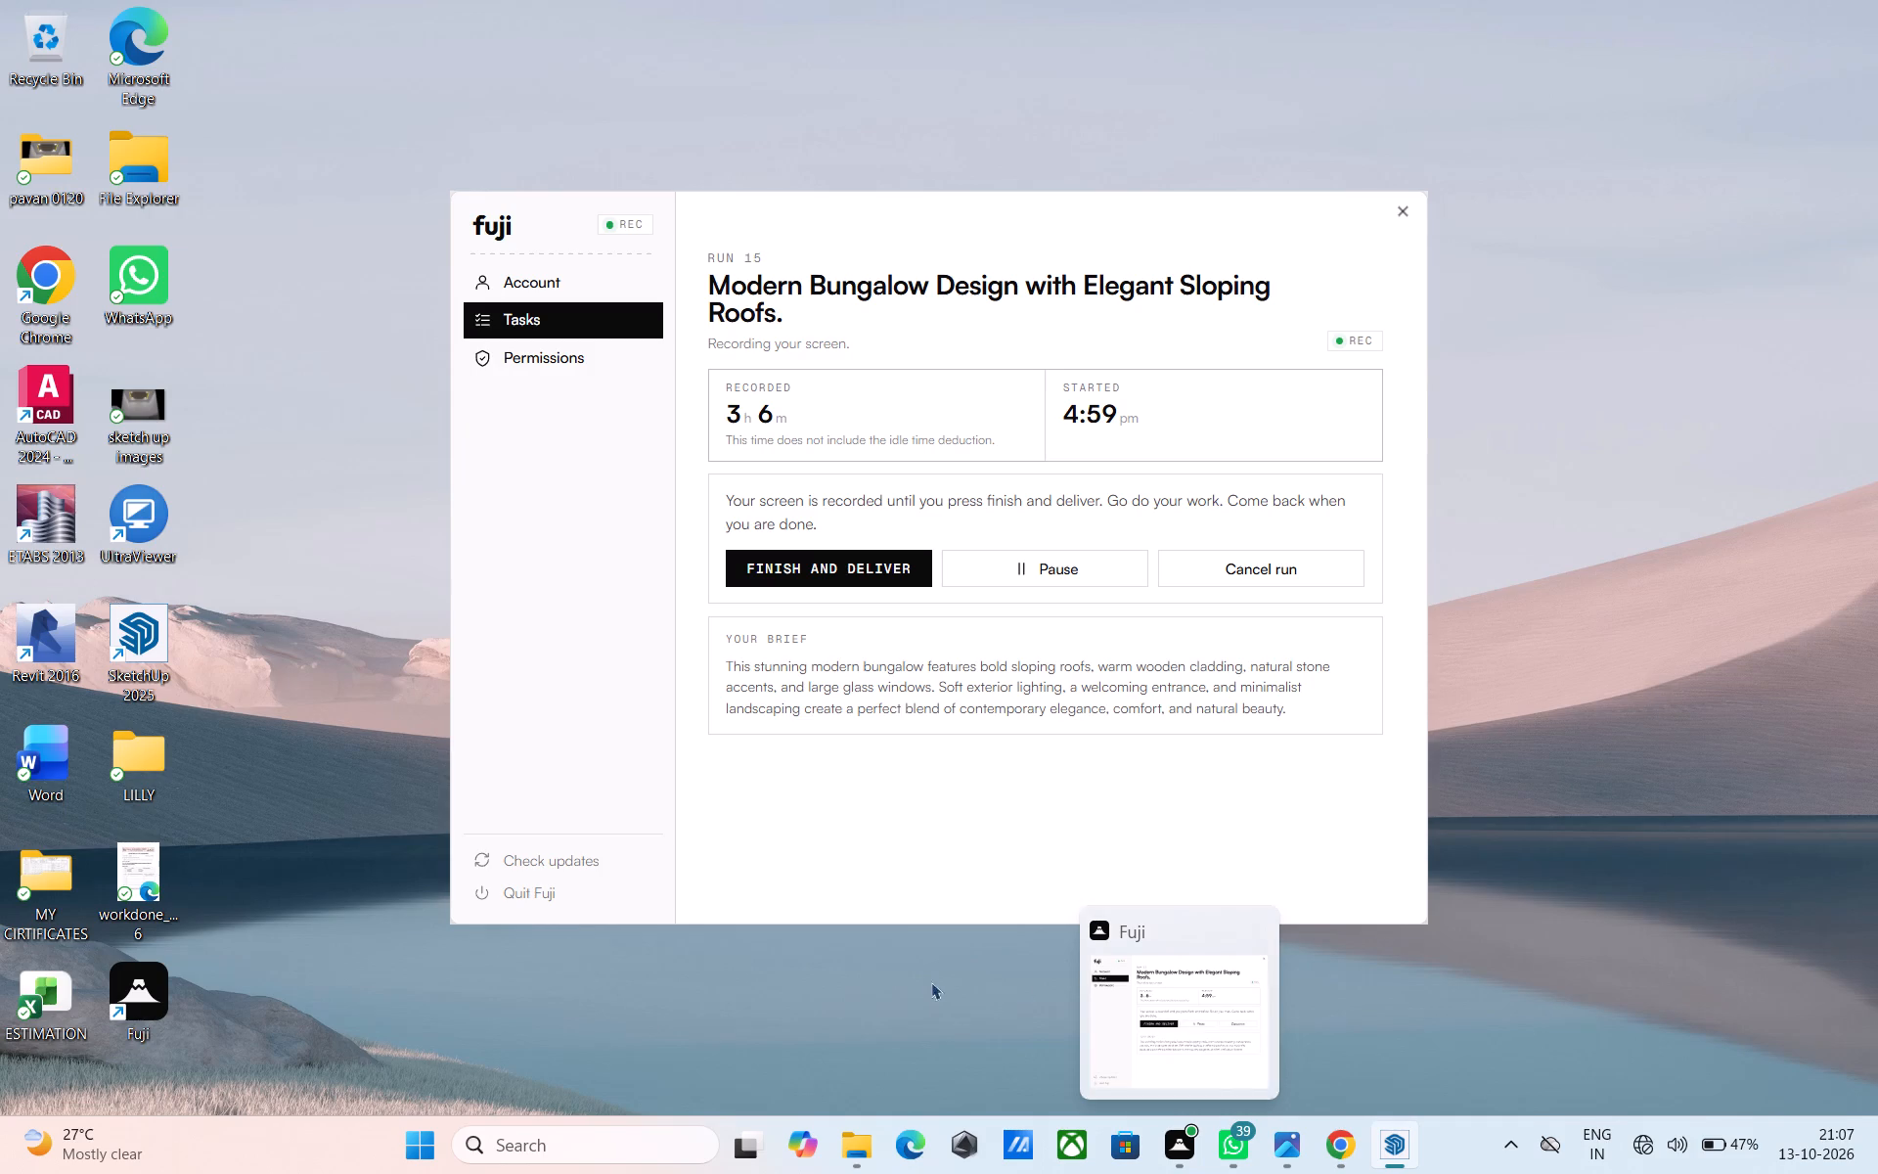
Examine the house from the front and around to the opposite sides, including the boundary wall and the underside of the base.
middle_click_drag(831, 820, 1035, 737)
middle_click_drag(1015, 709, 931, 737)
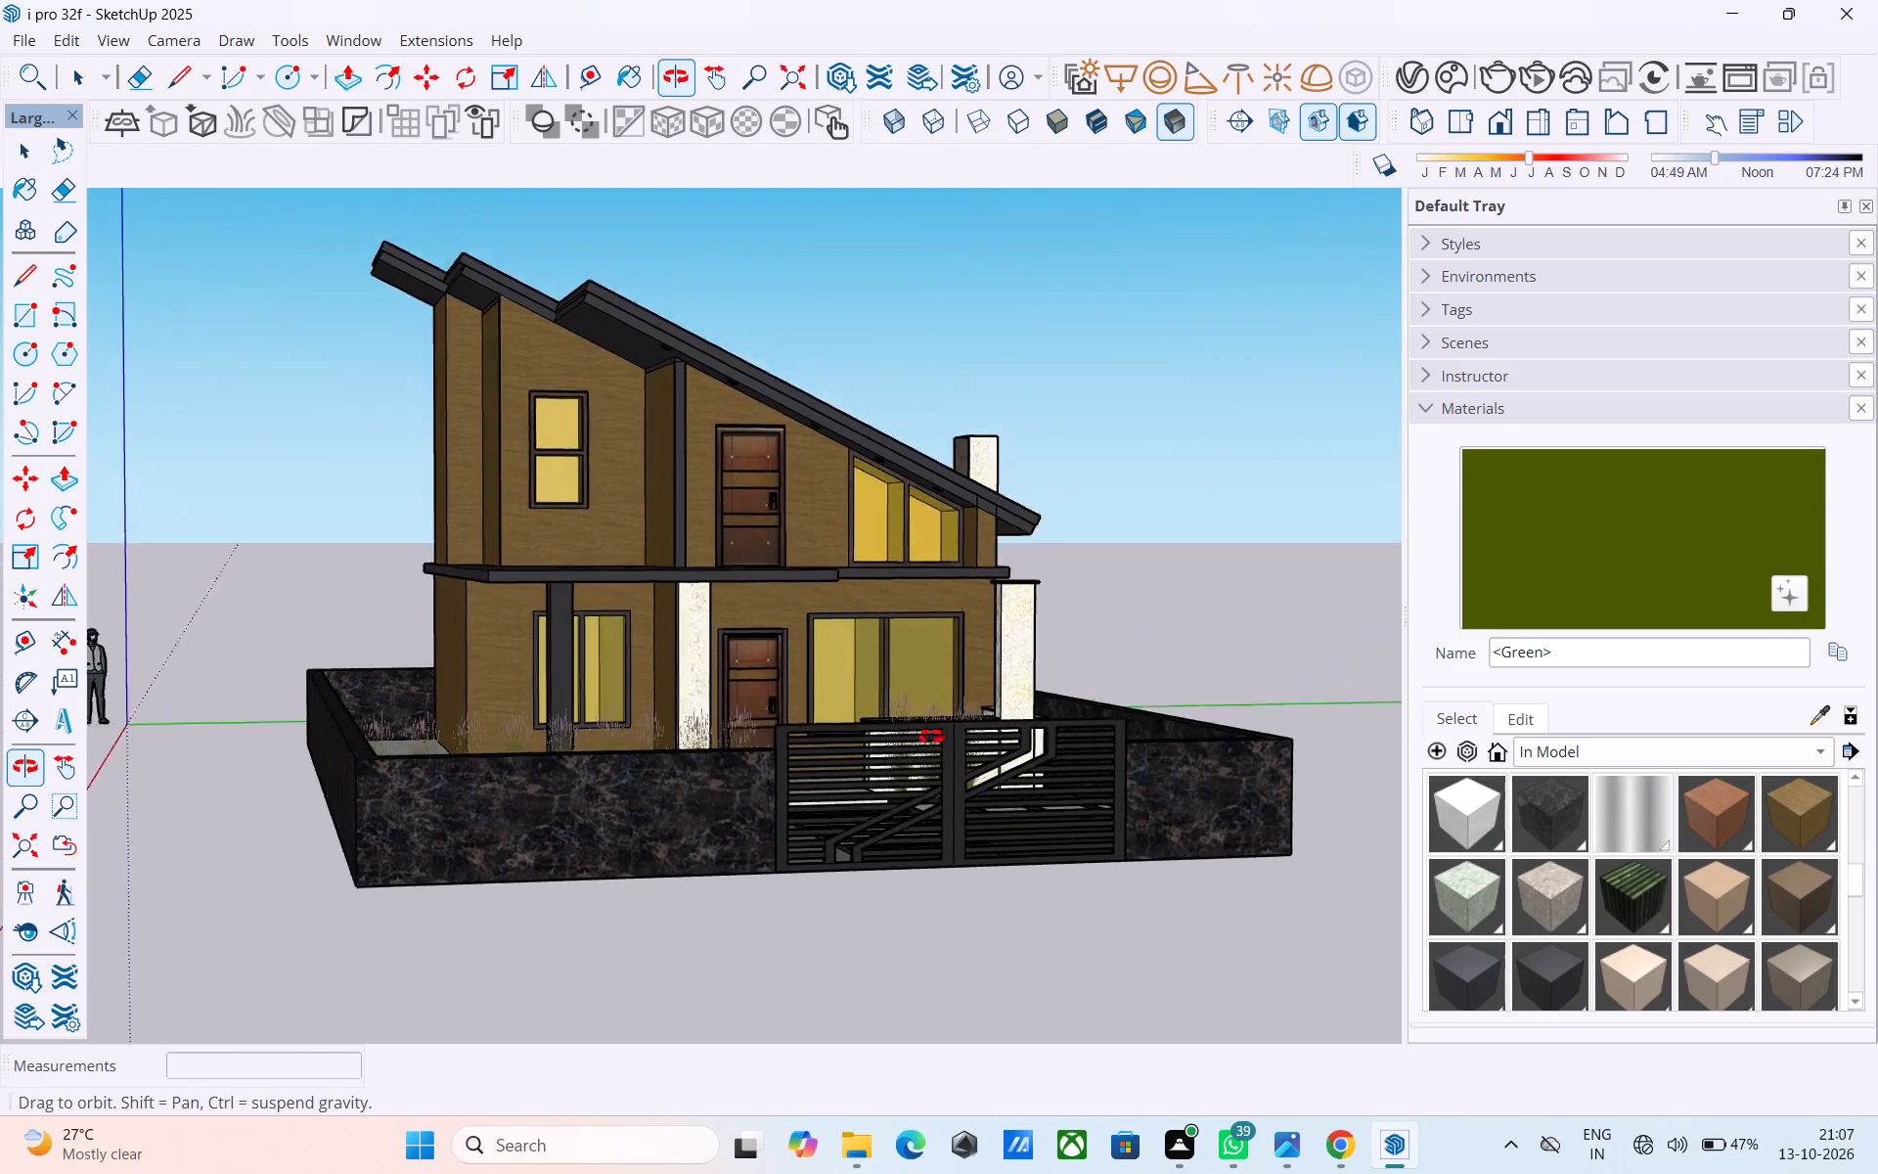
middle_click_drag(931, 737, 388, 650)
middle_click_drag(929, 641, 1194, 791, "shift")
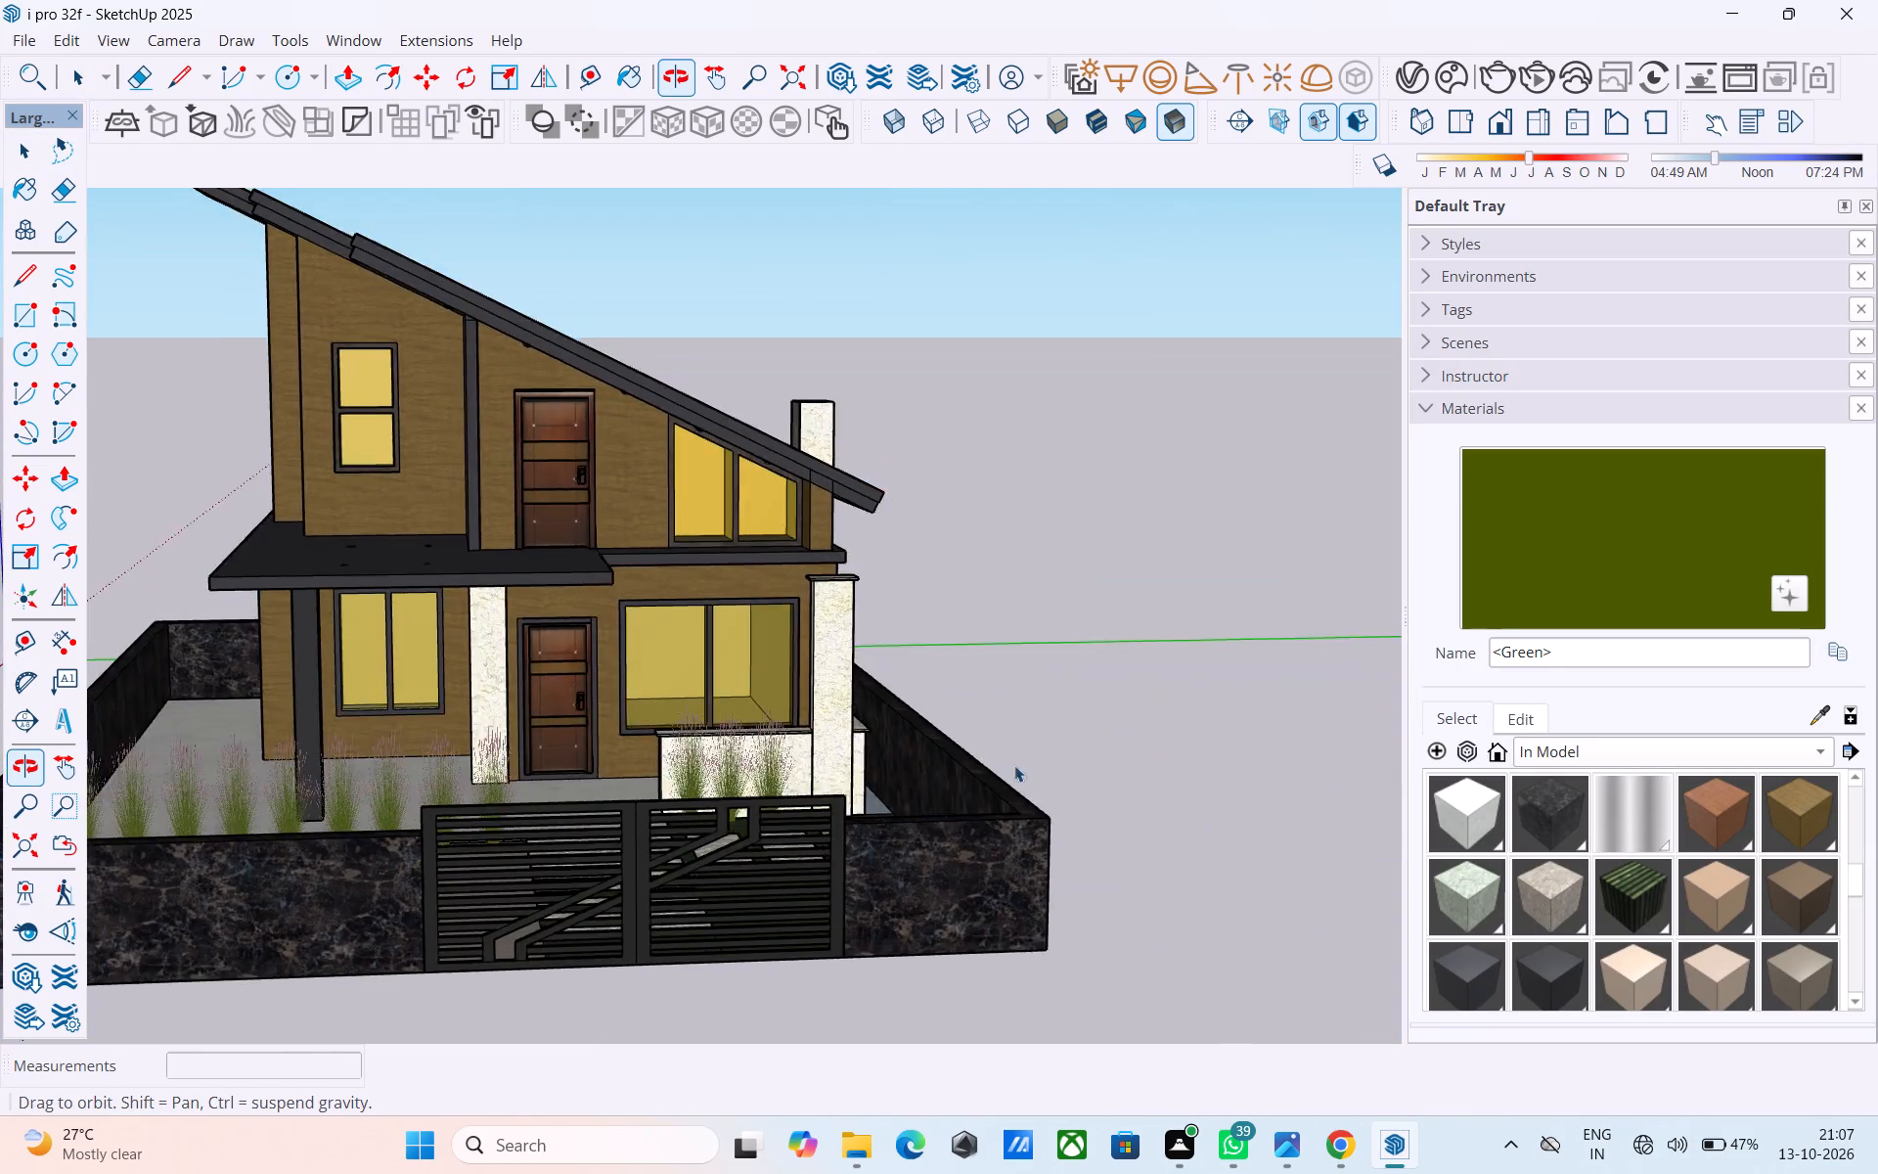
middle_click_drag(544, 657, 1558, 725, "shift")
middle_click_drag(646, 642, 250, 697)
middle_click_drag(599, 790, 563, 674, "shift")
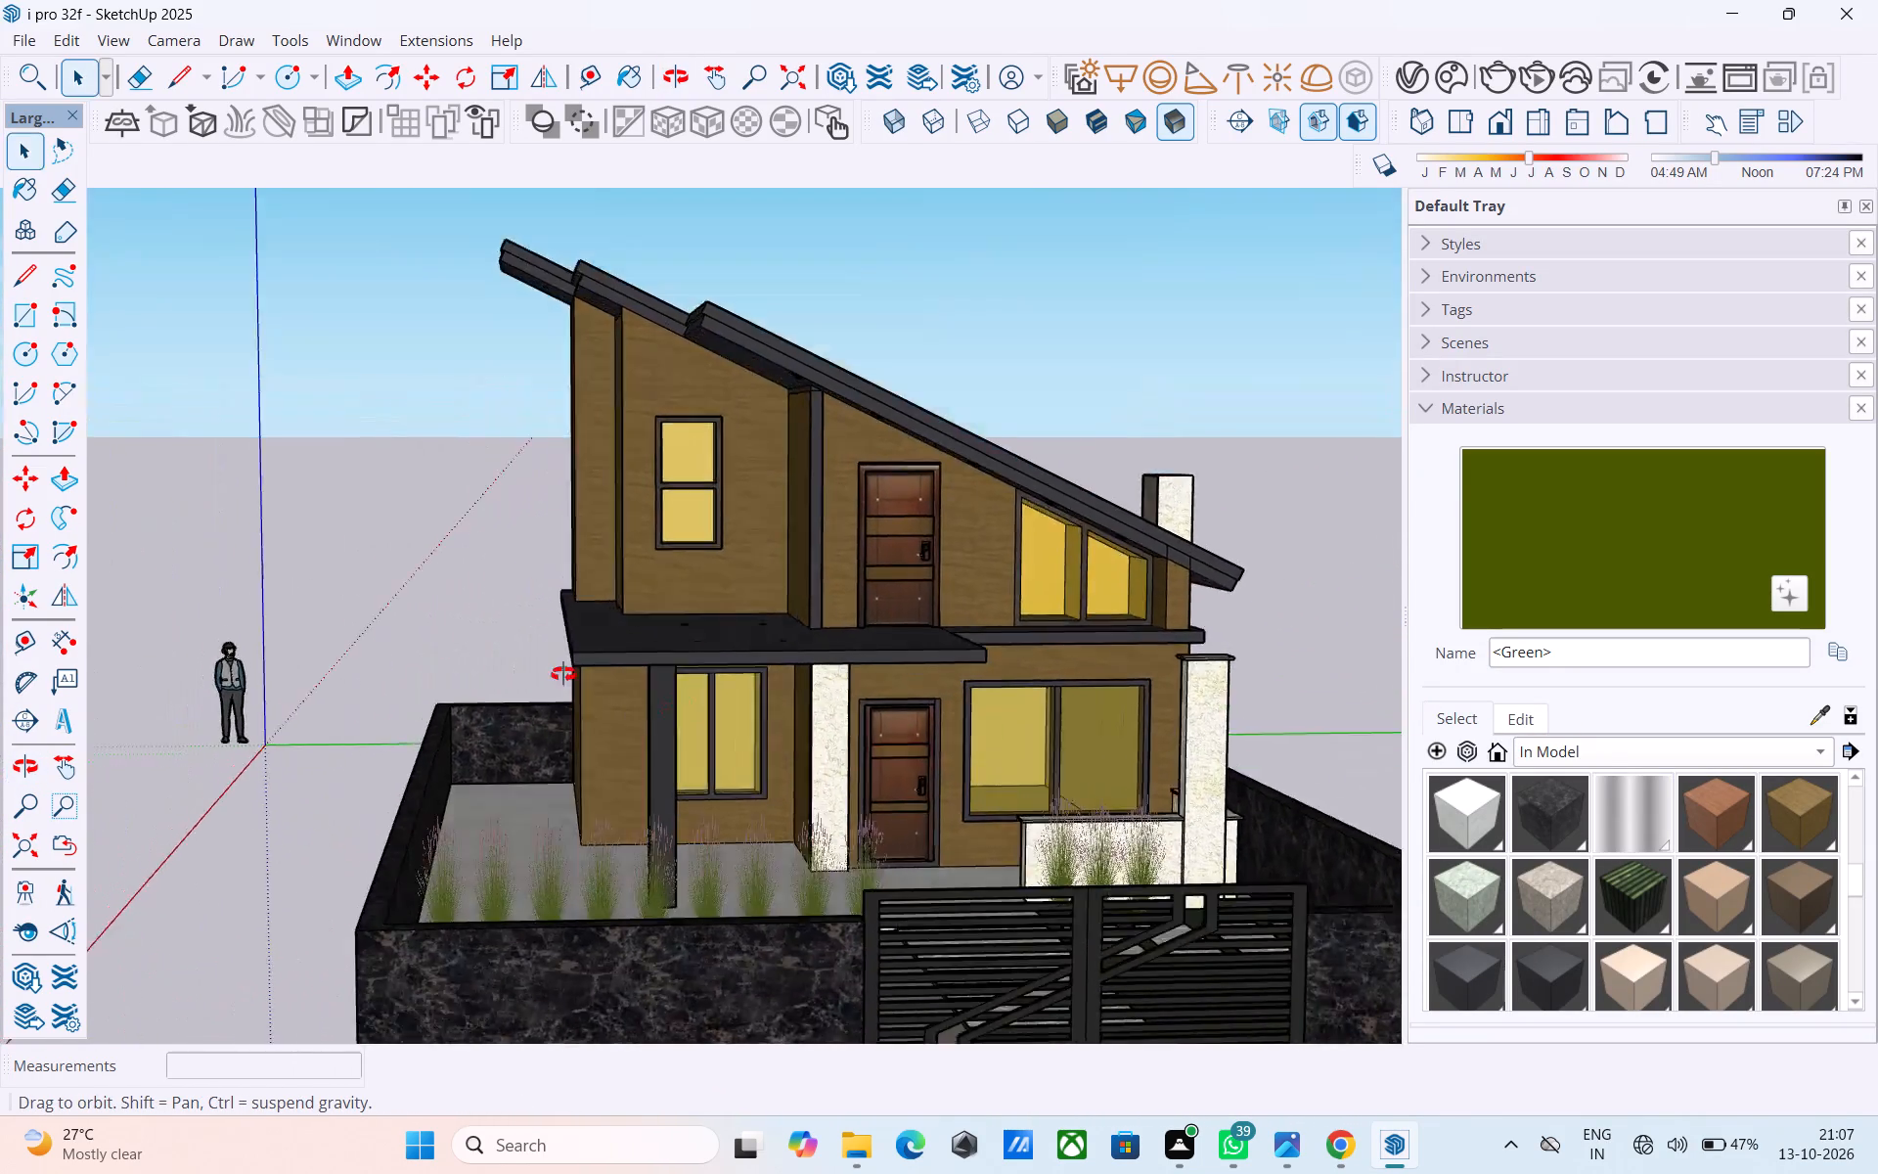
middle_click_drag(563, 674, 0, 662, "shift")
middle_click_drag(939, 850, 0, 683, "shift")
middle_click_drag(706, 694, 603, 727)
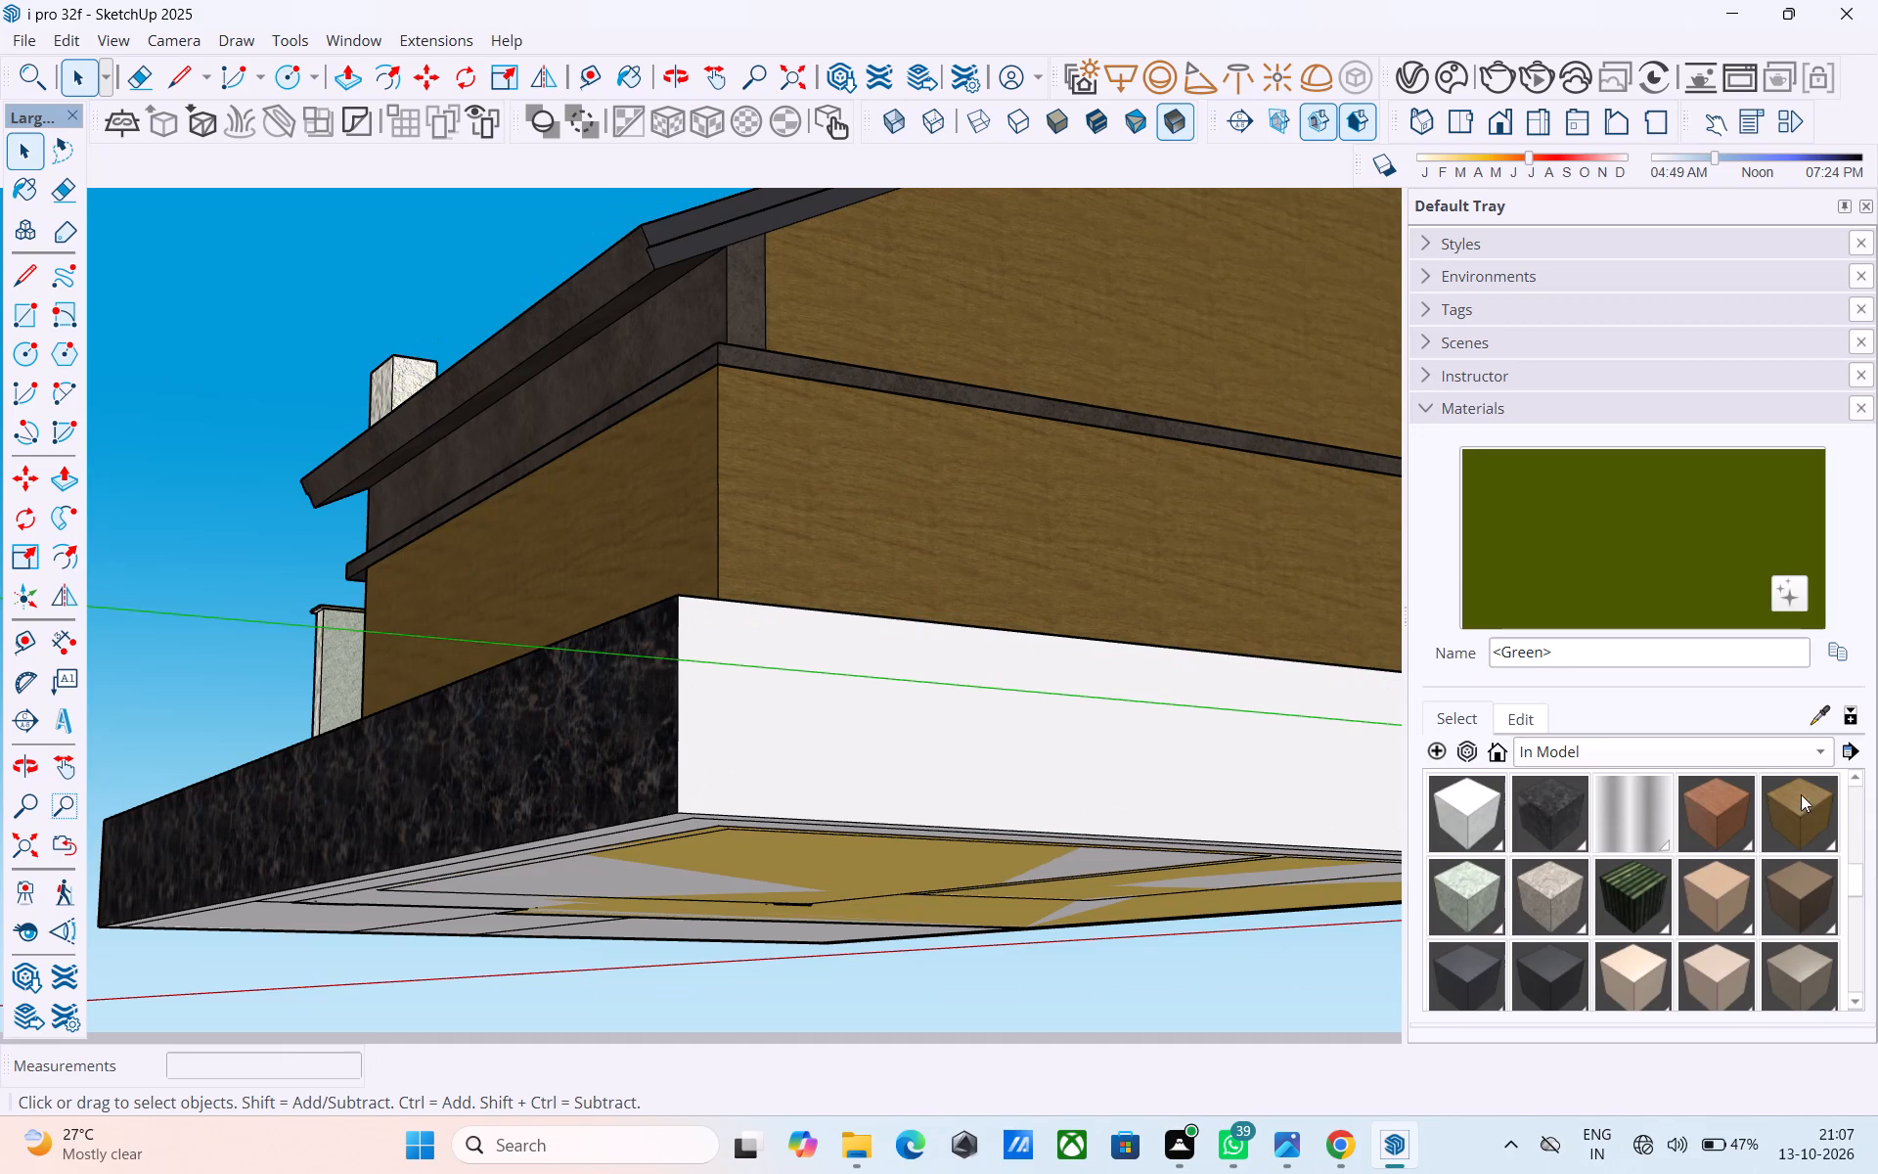
Paint the plain white outer face of the boundary wall with the Marble_07_1K material.
left_click(1505, 823)
left_click(1547, 802)
left_click(1142, 743)
Draw a rectangle about 35' 11" by 52' 6" across the underside of the base, between diagonally opposite outer corners.
scroll(861, 740, "down", 5)
middle_click_drag(841, 752, 1492, 903)
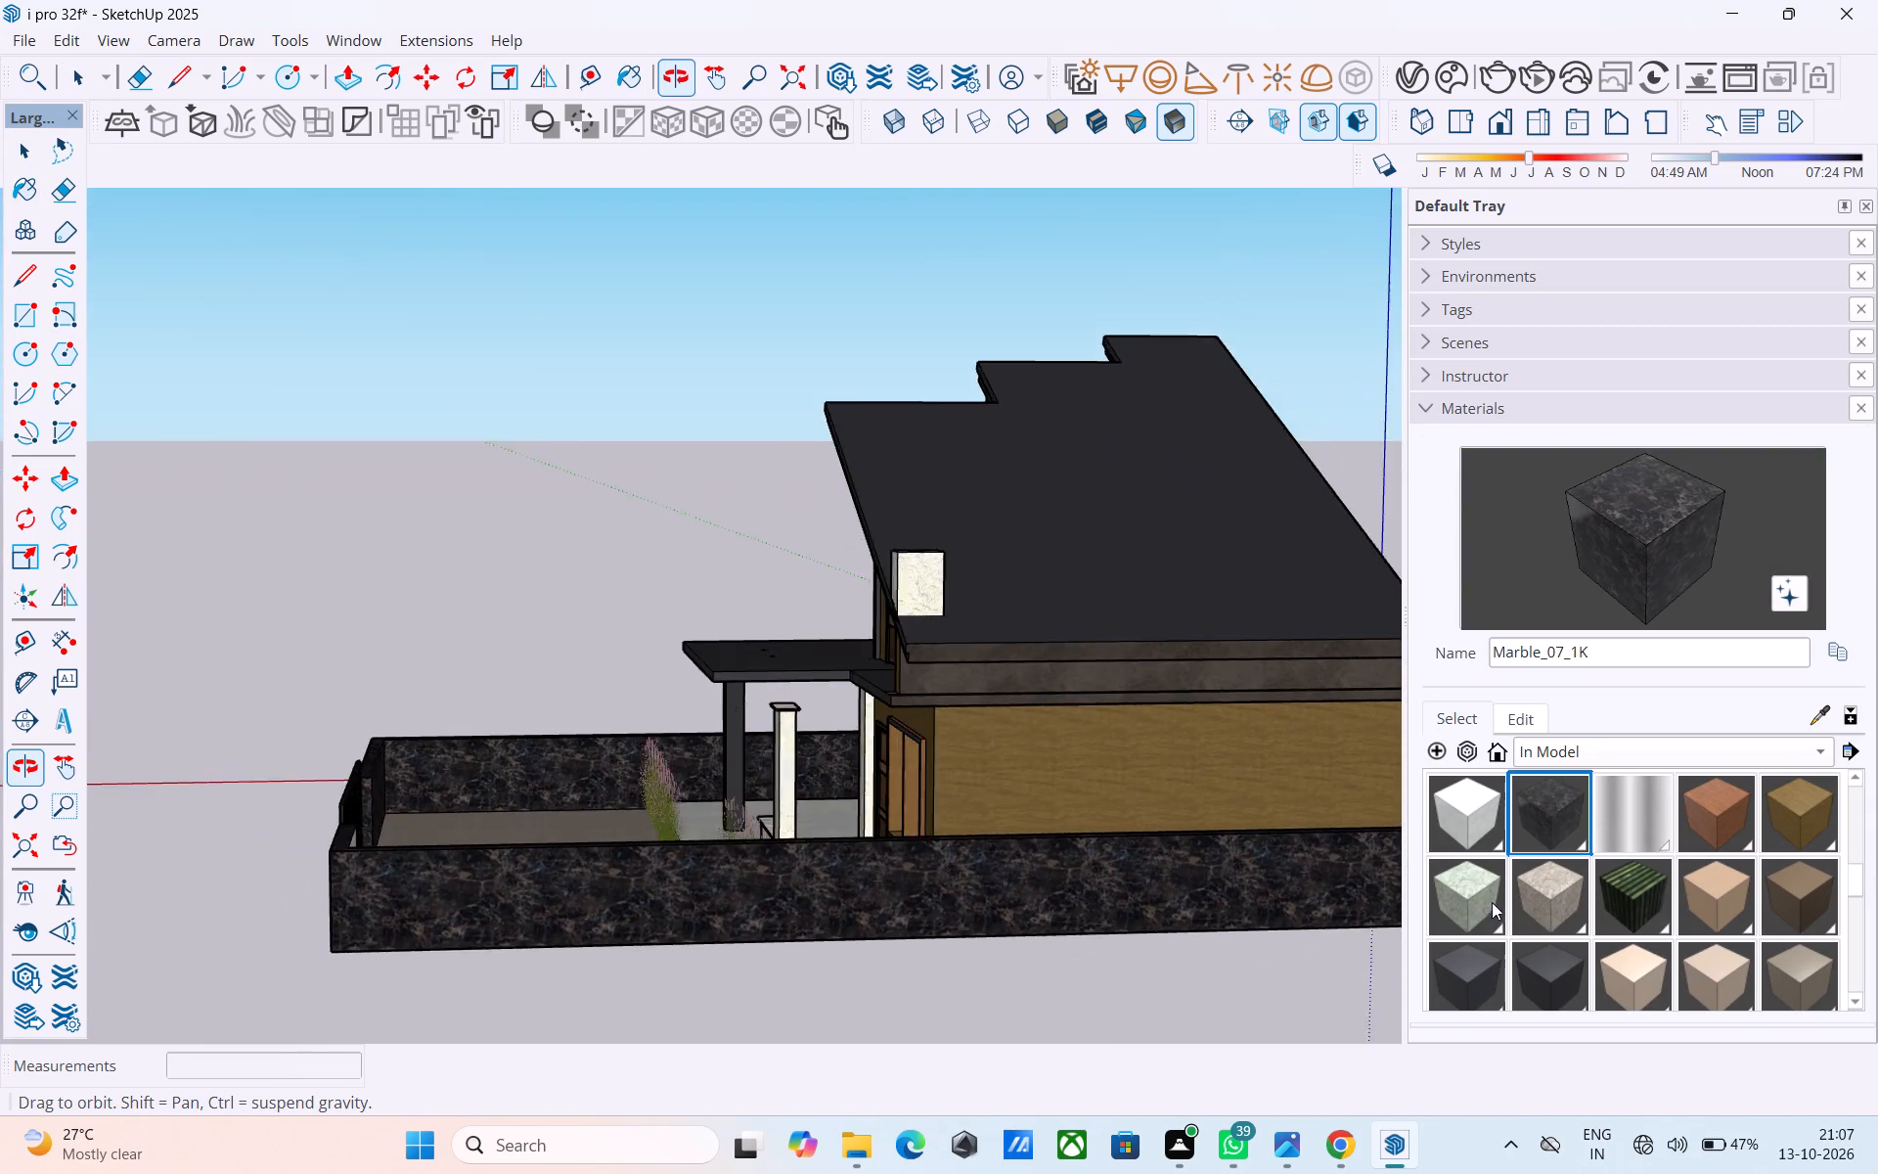
scroll(1207, 826, "down", 2)
middle_click_drag(1068, 850, 1270, 475)
key("space")
left_click(1027, 443)
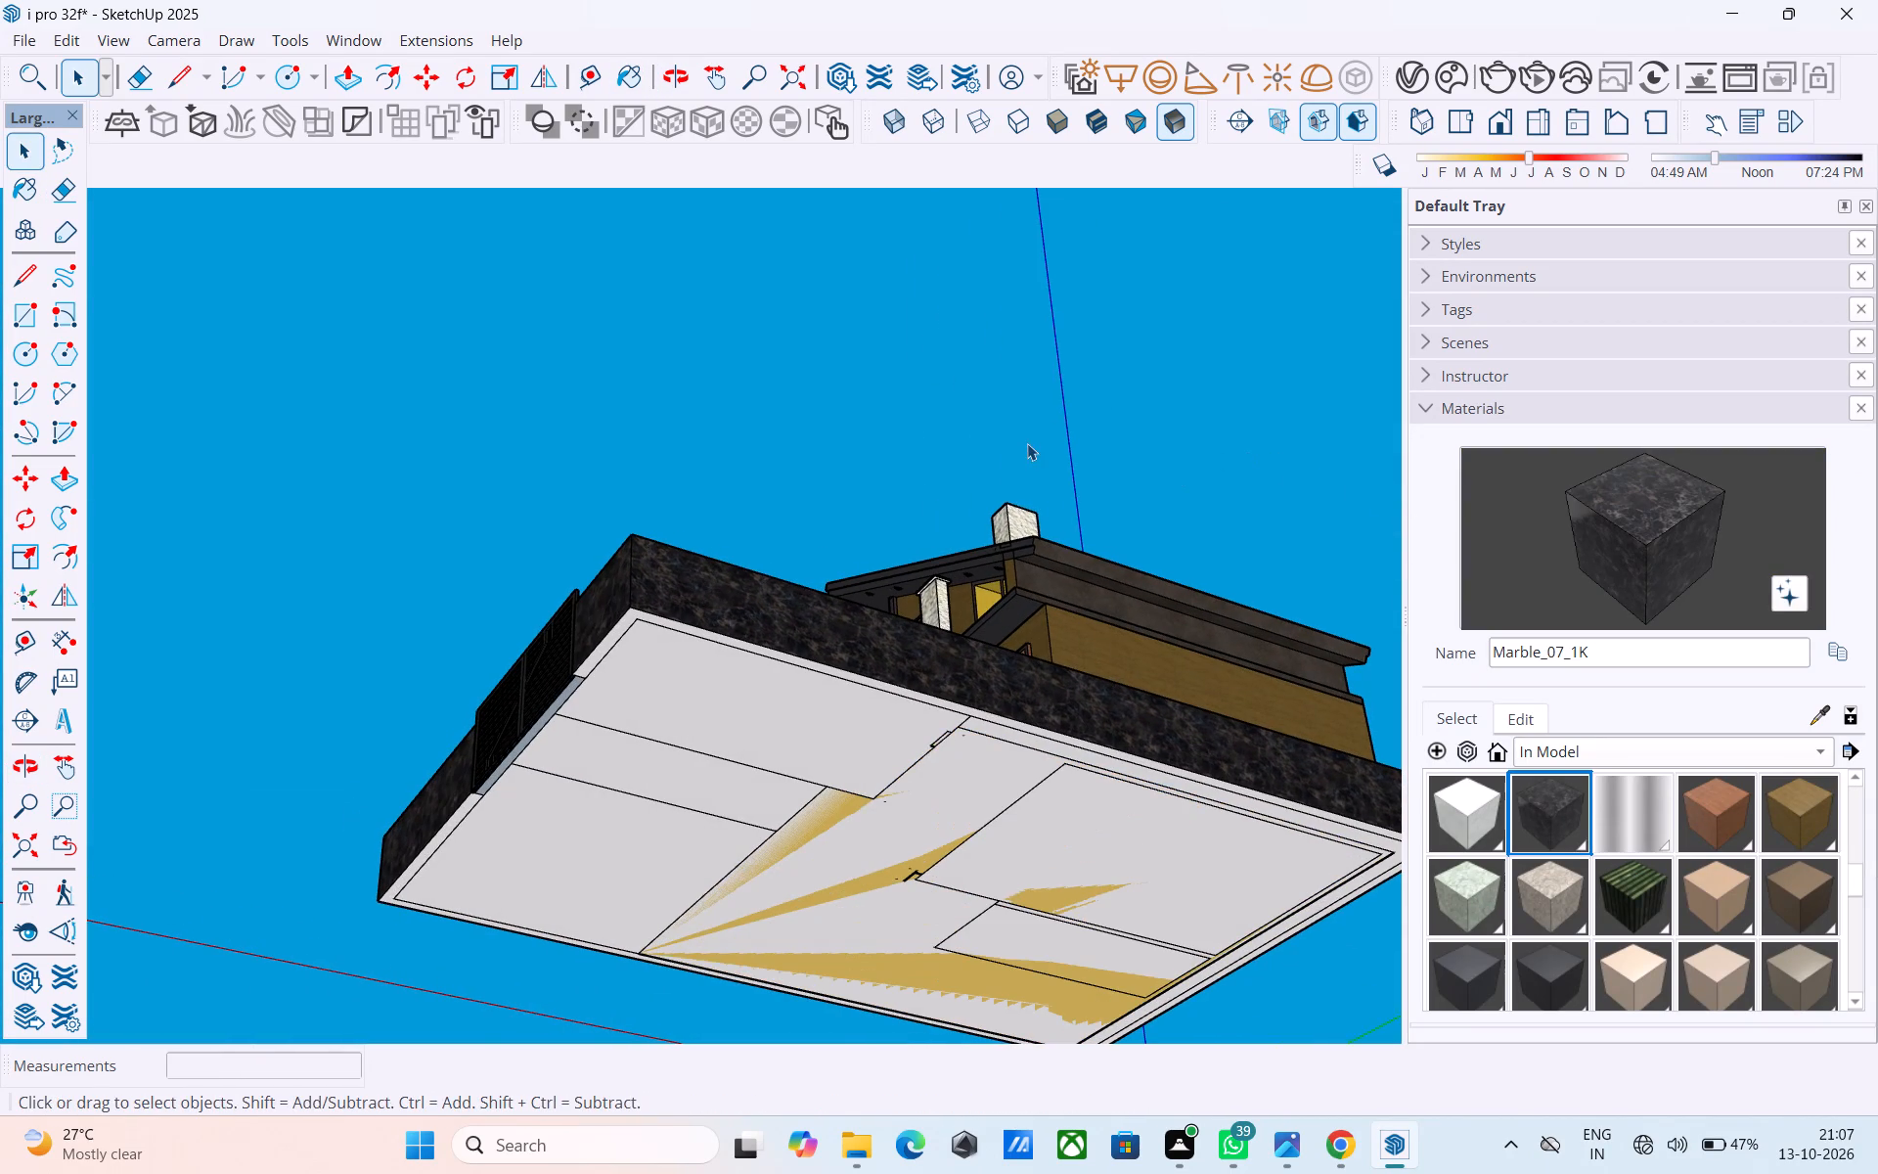
middle_click_drag(1018, 450, 977, 509)
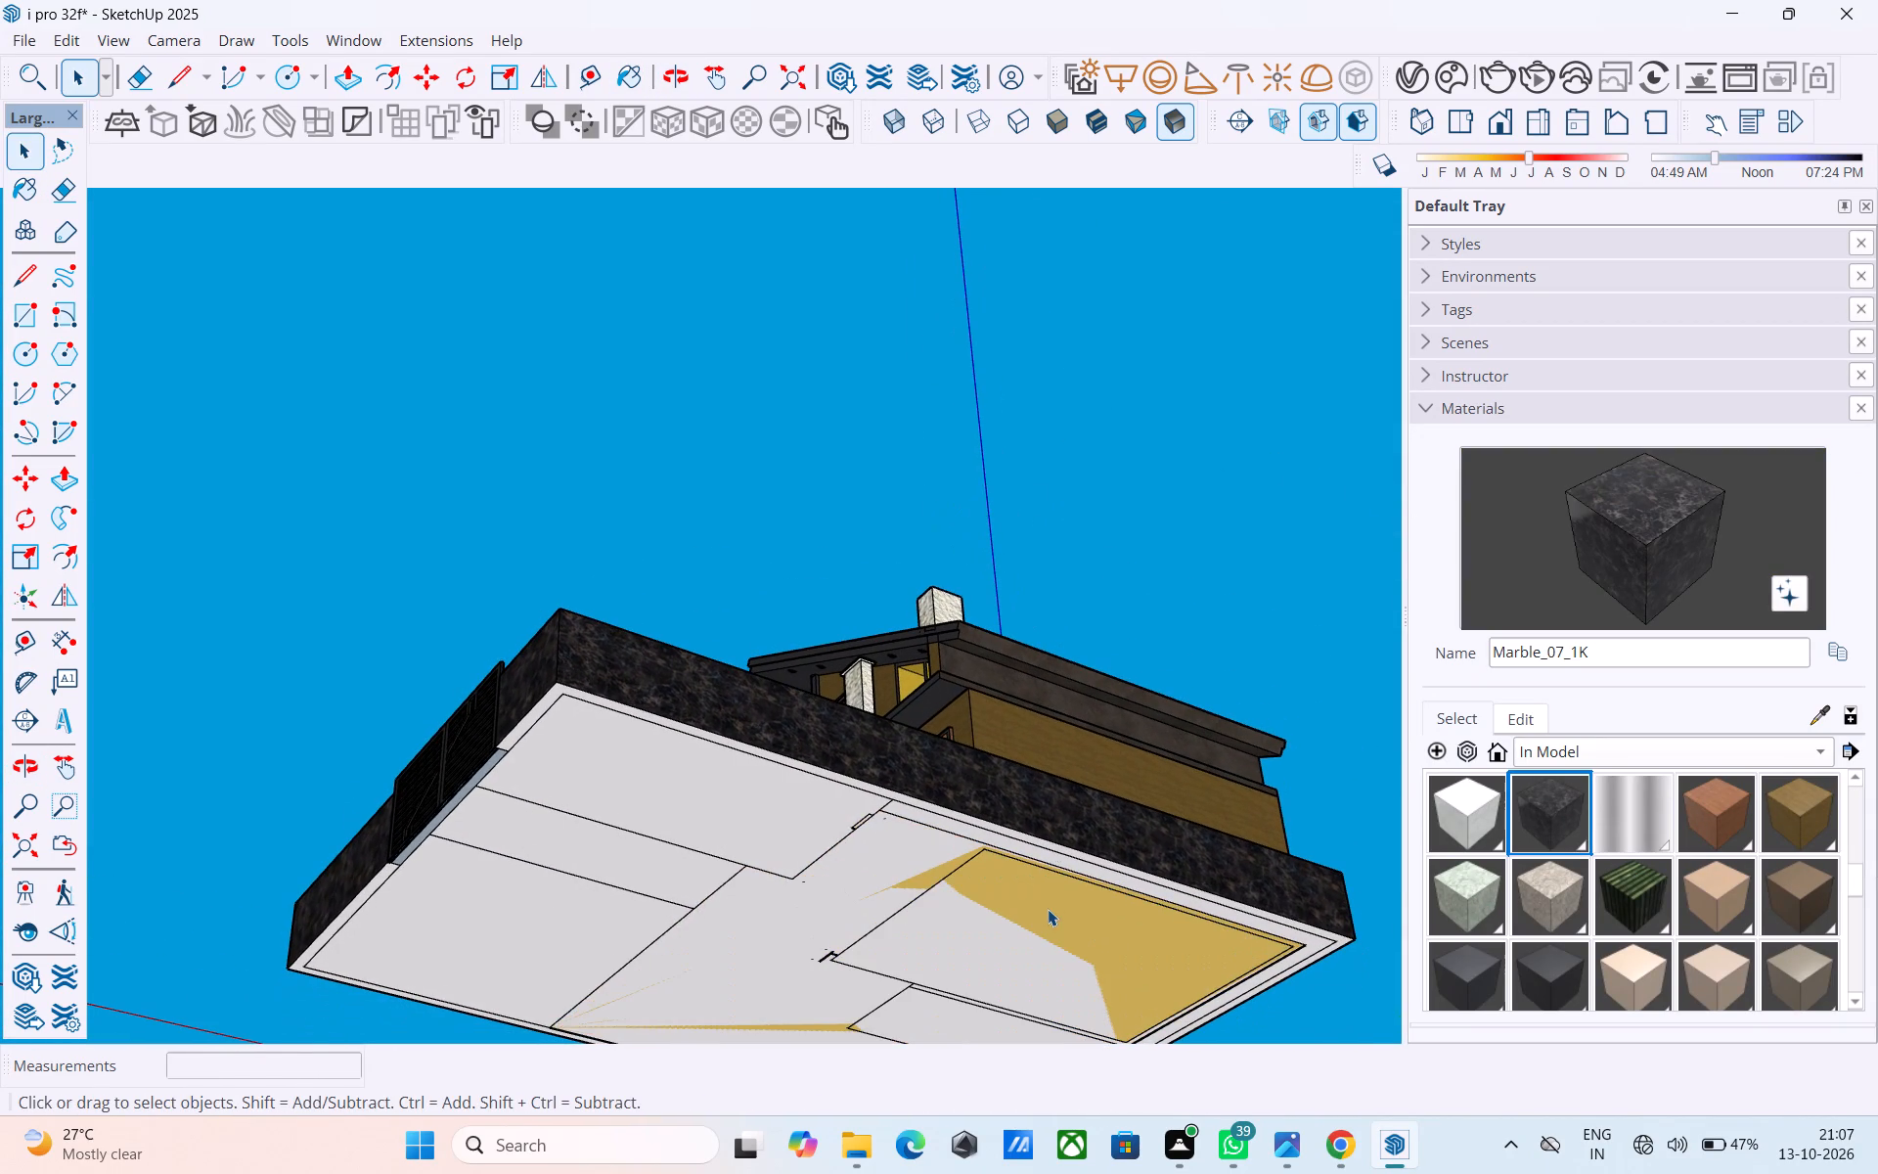
left_click(1048, 909)
left_click(927, 965)
left_click(935, 919)
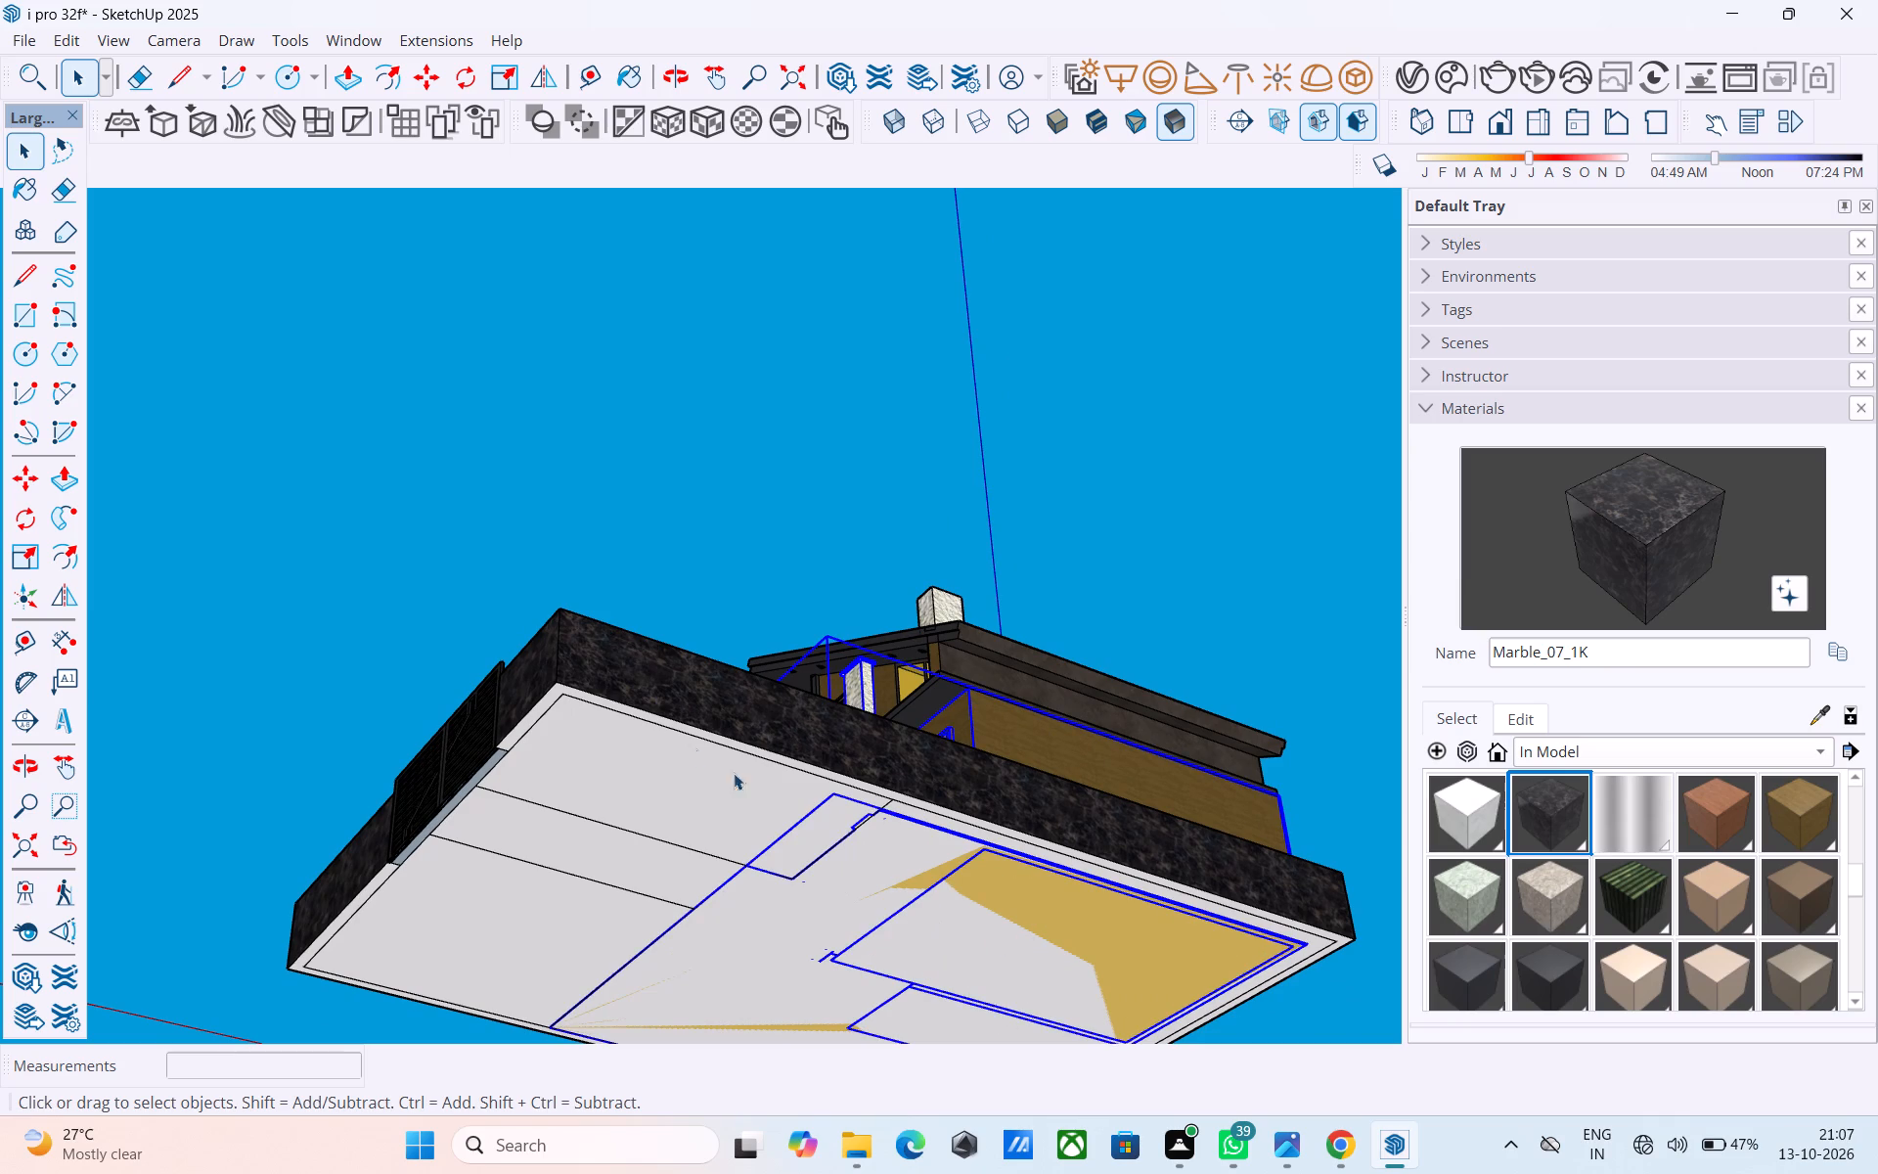
left_click(686, 781)
key("r")
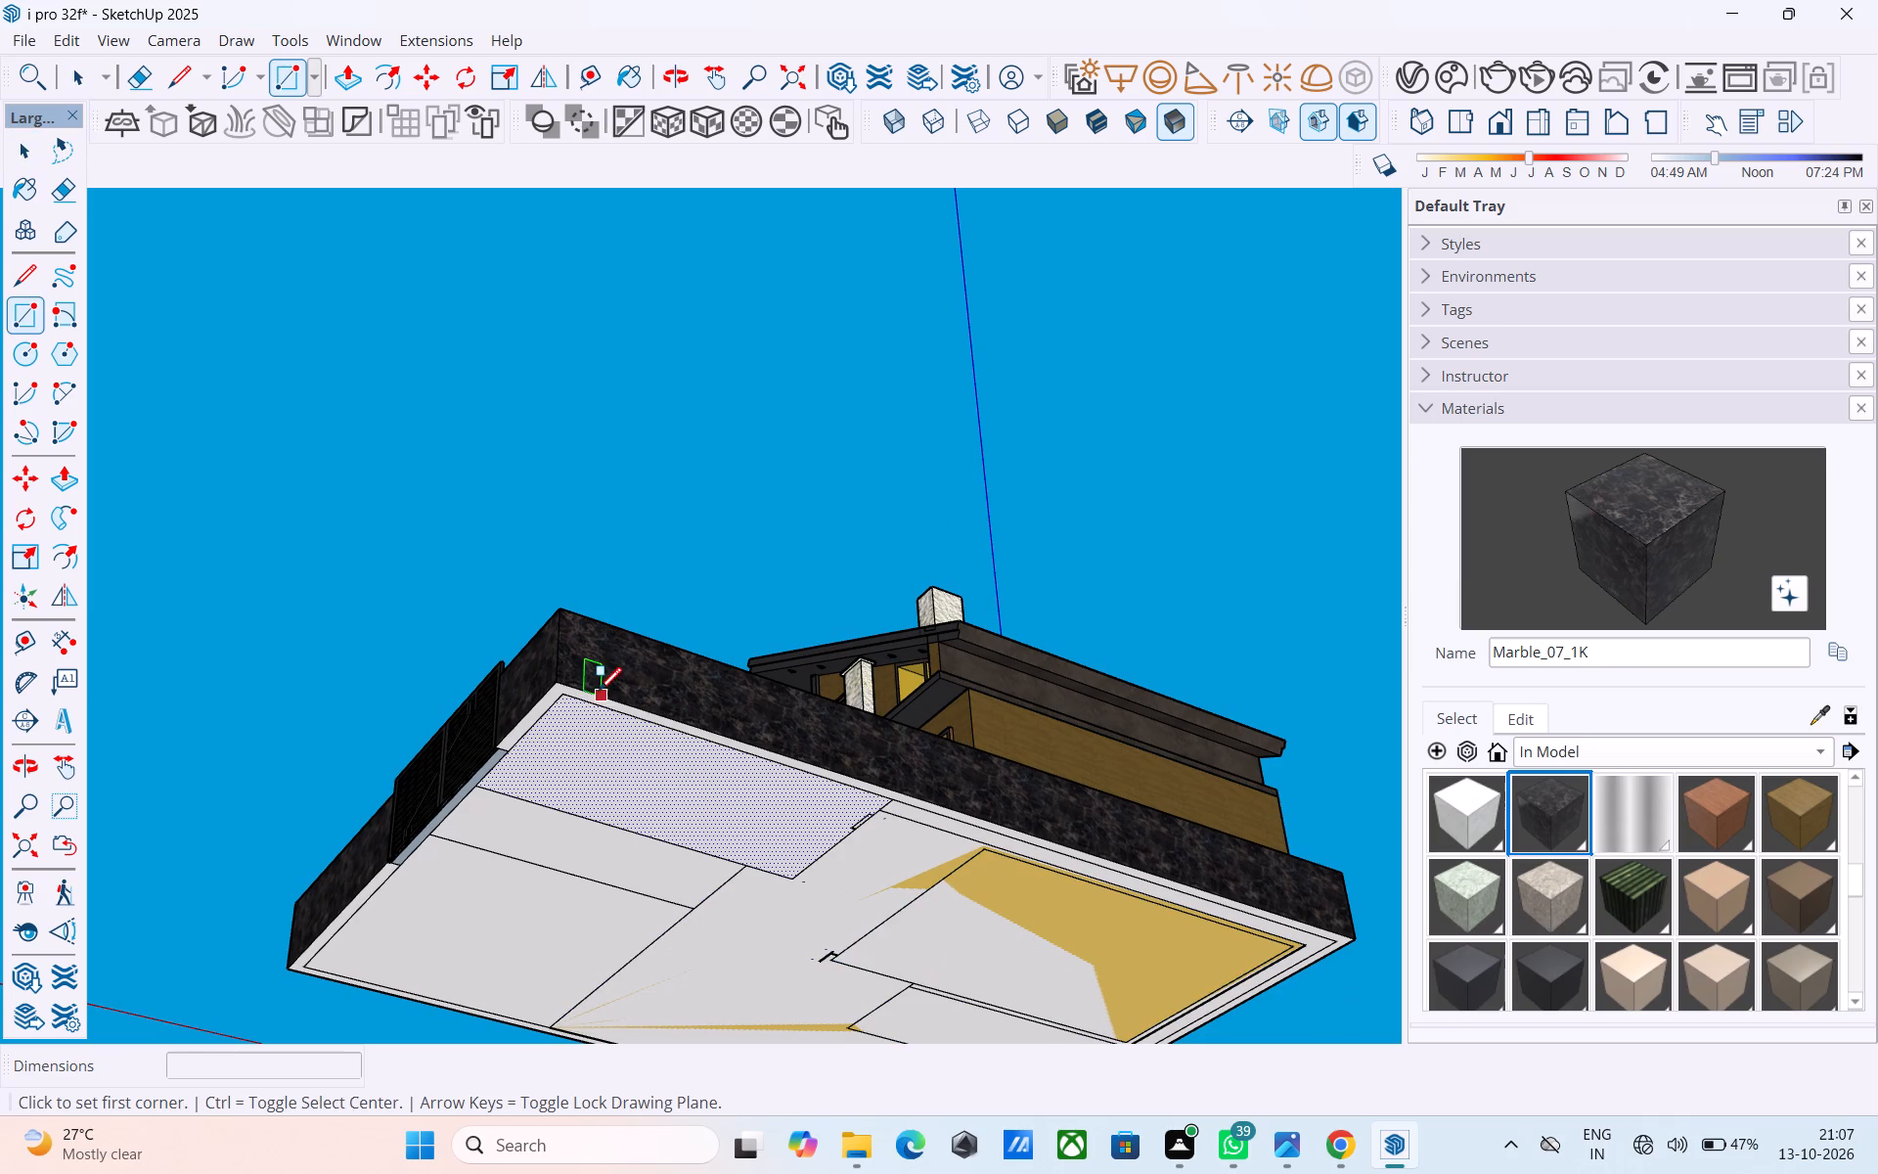
left_click(565, 683)
scroll(566, 683, "down", 7)
middle_click_drag(669, 794, 707, 849)
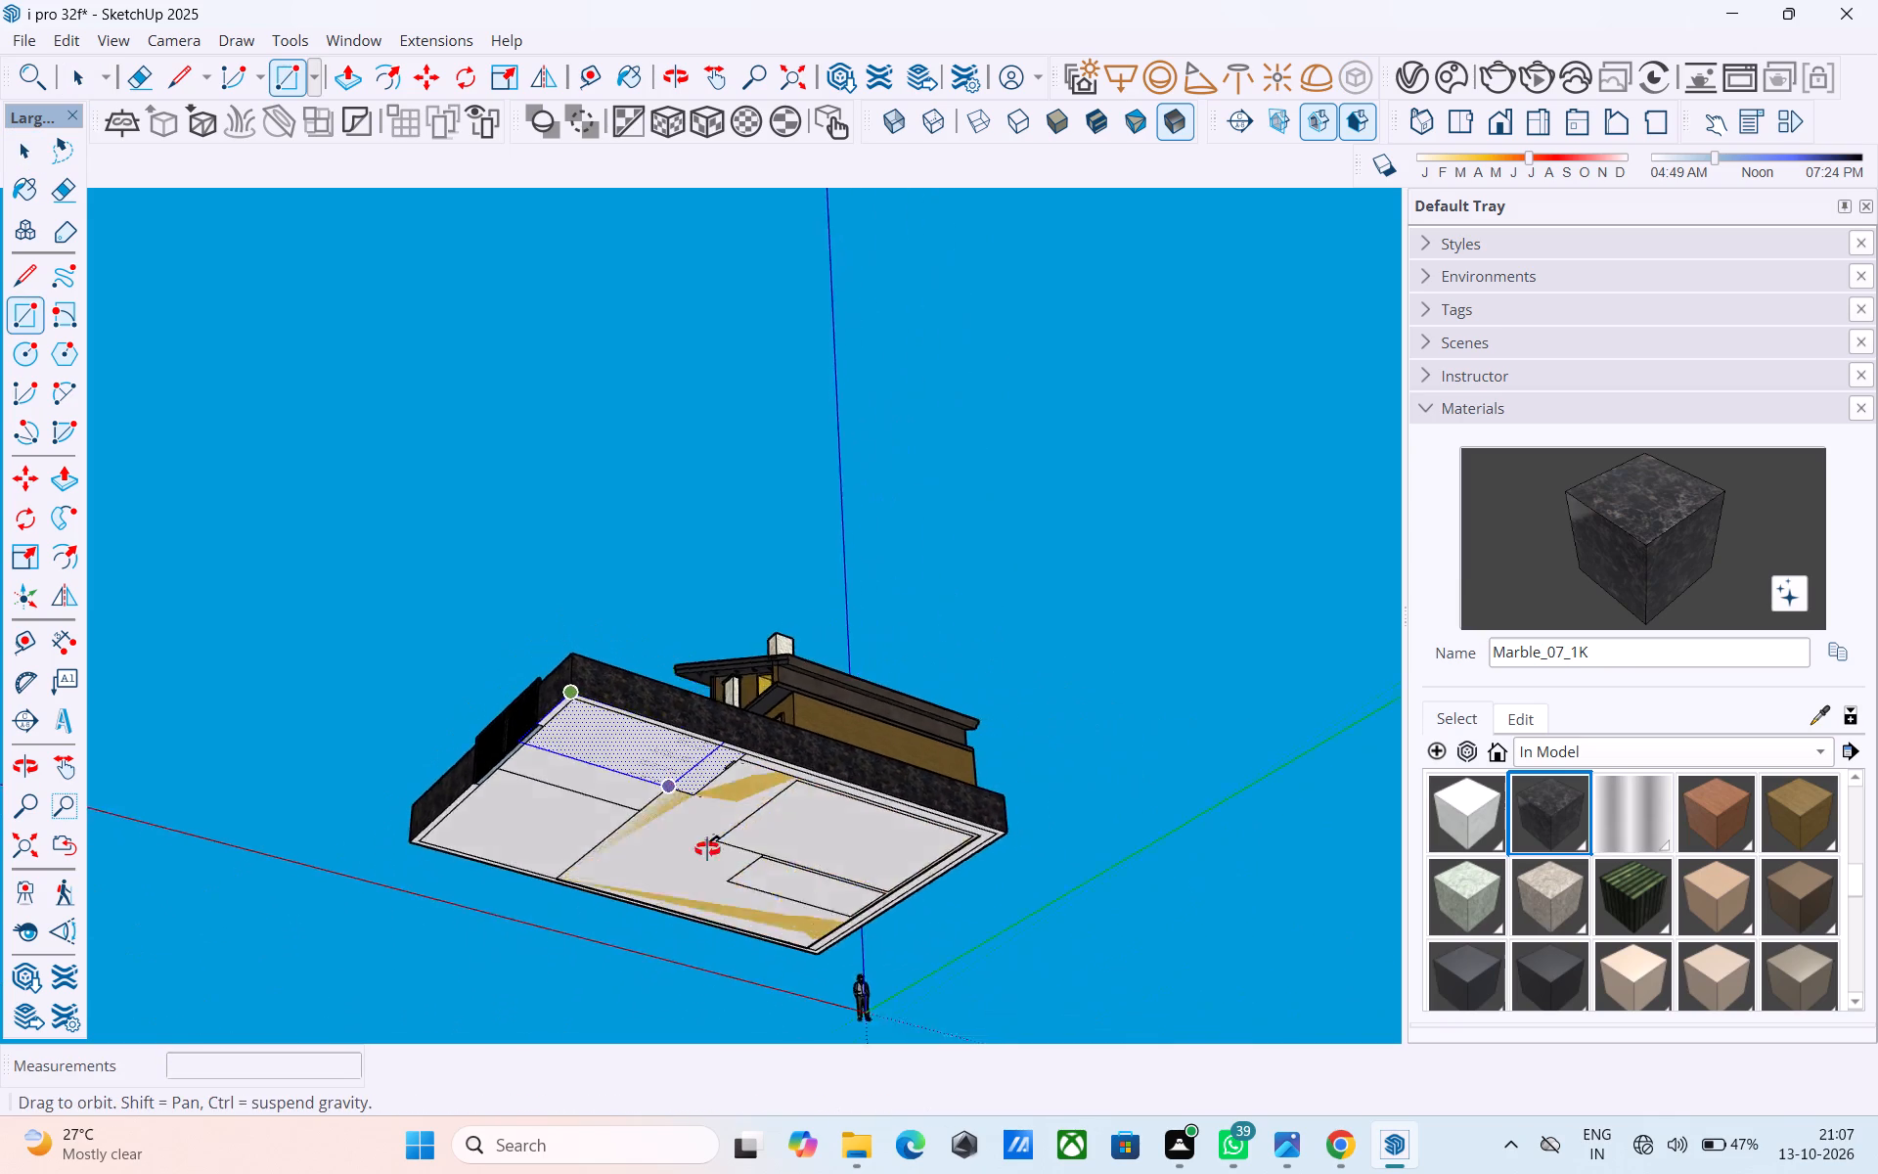
middle_click_drag(707, 849, 886, 825)
scroll(721, 942, "up", 15)
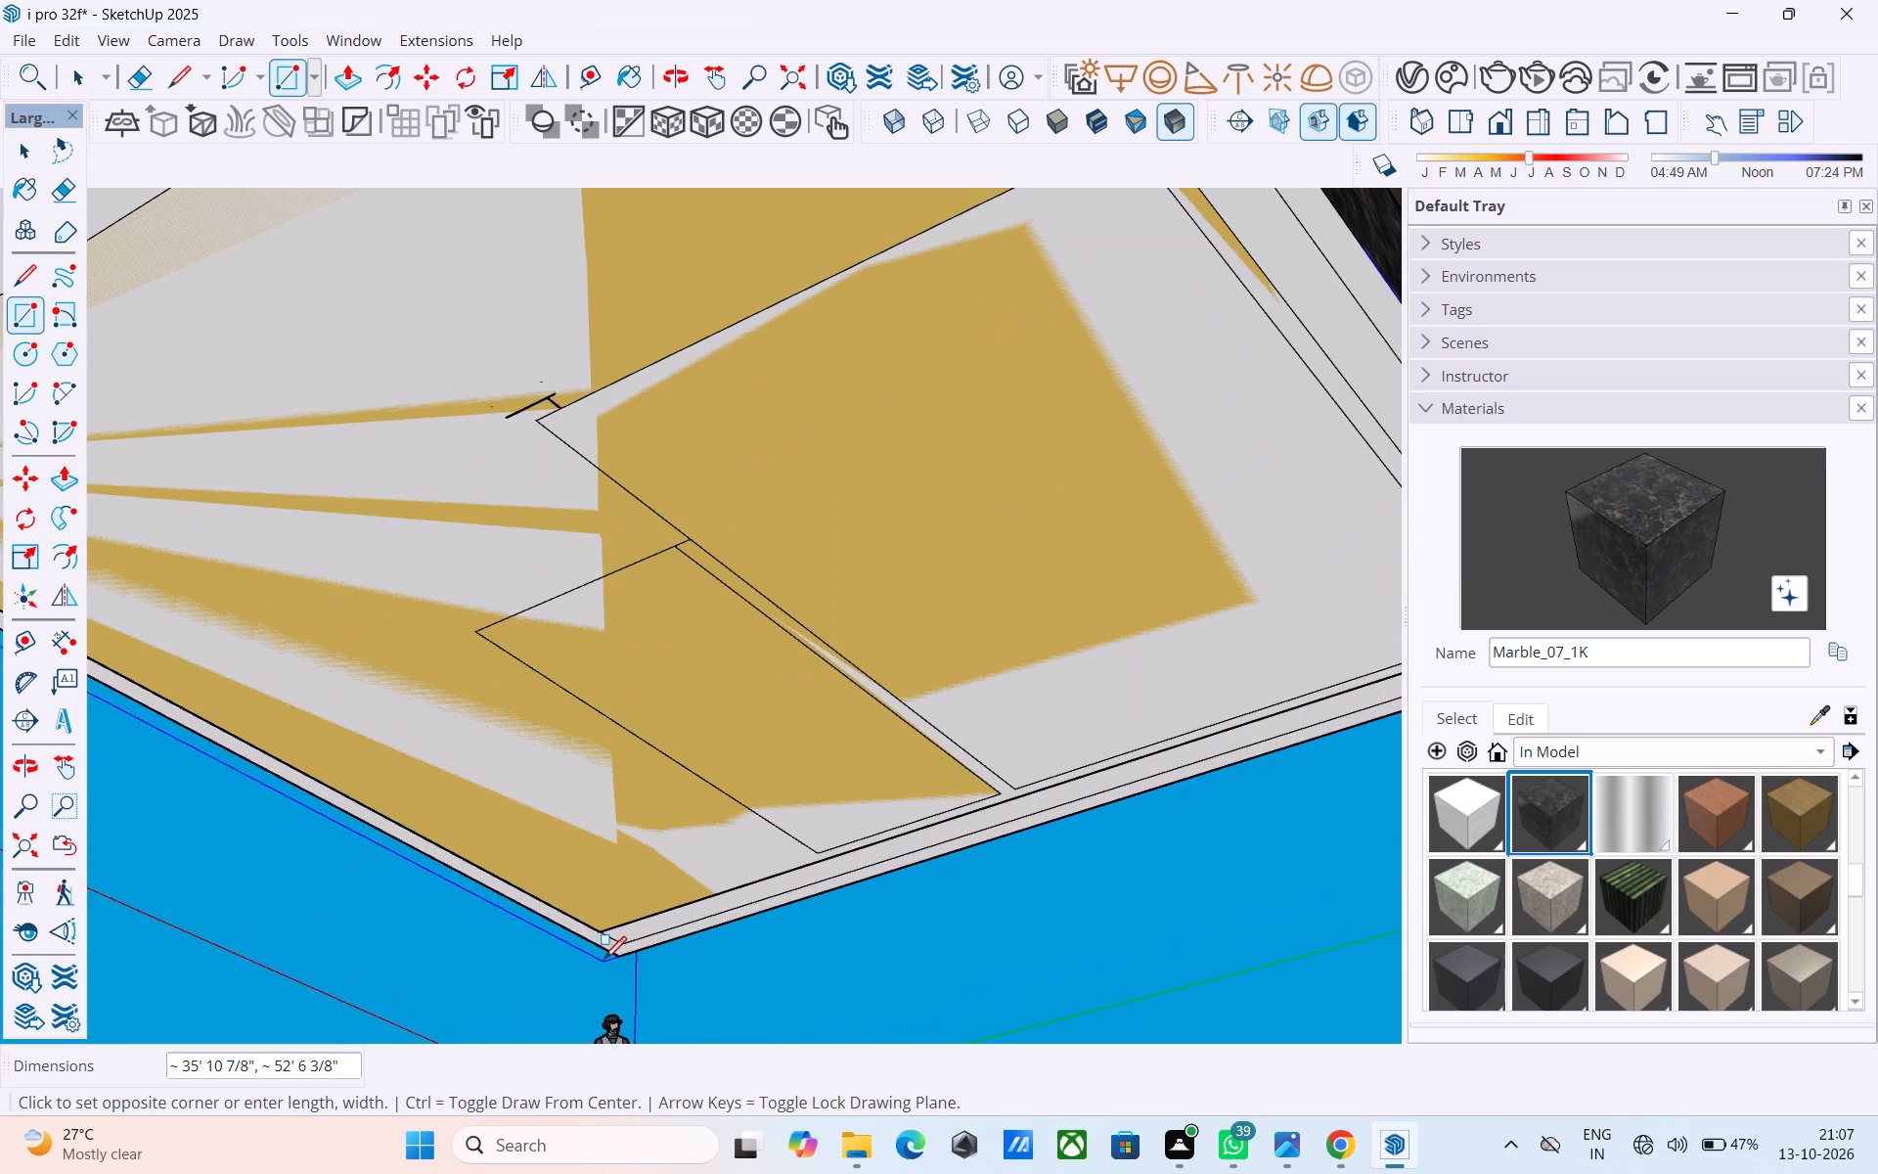
left_click(618, 962)
scroll(618, 962, "down", 9)
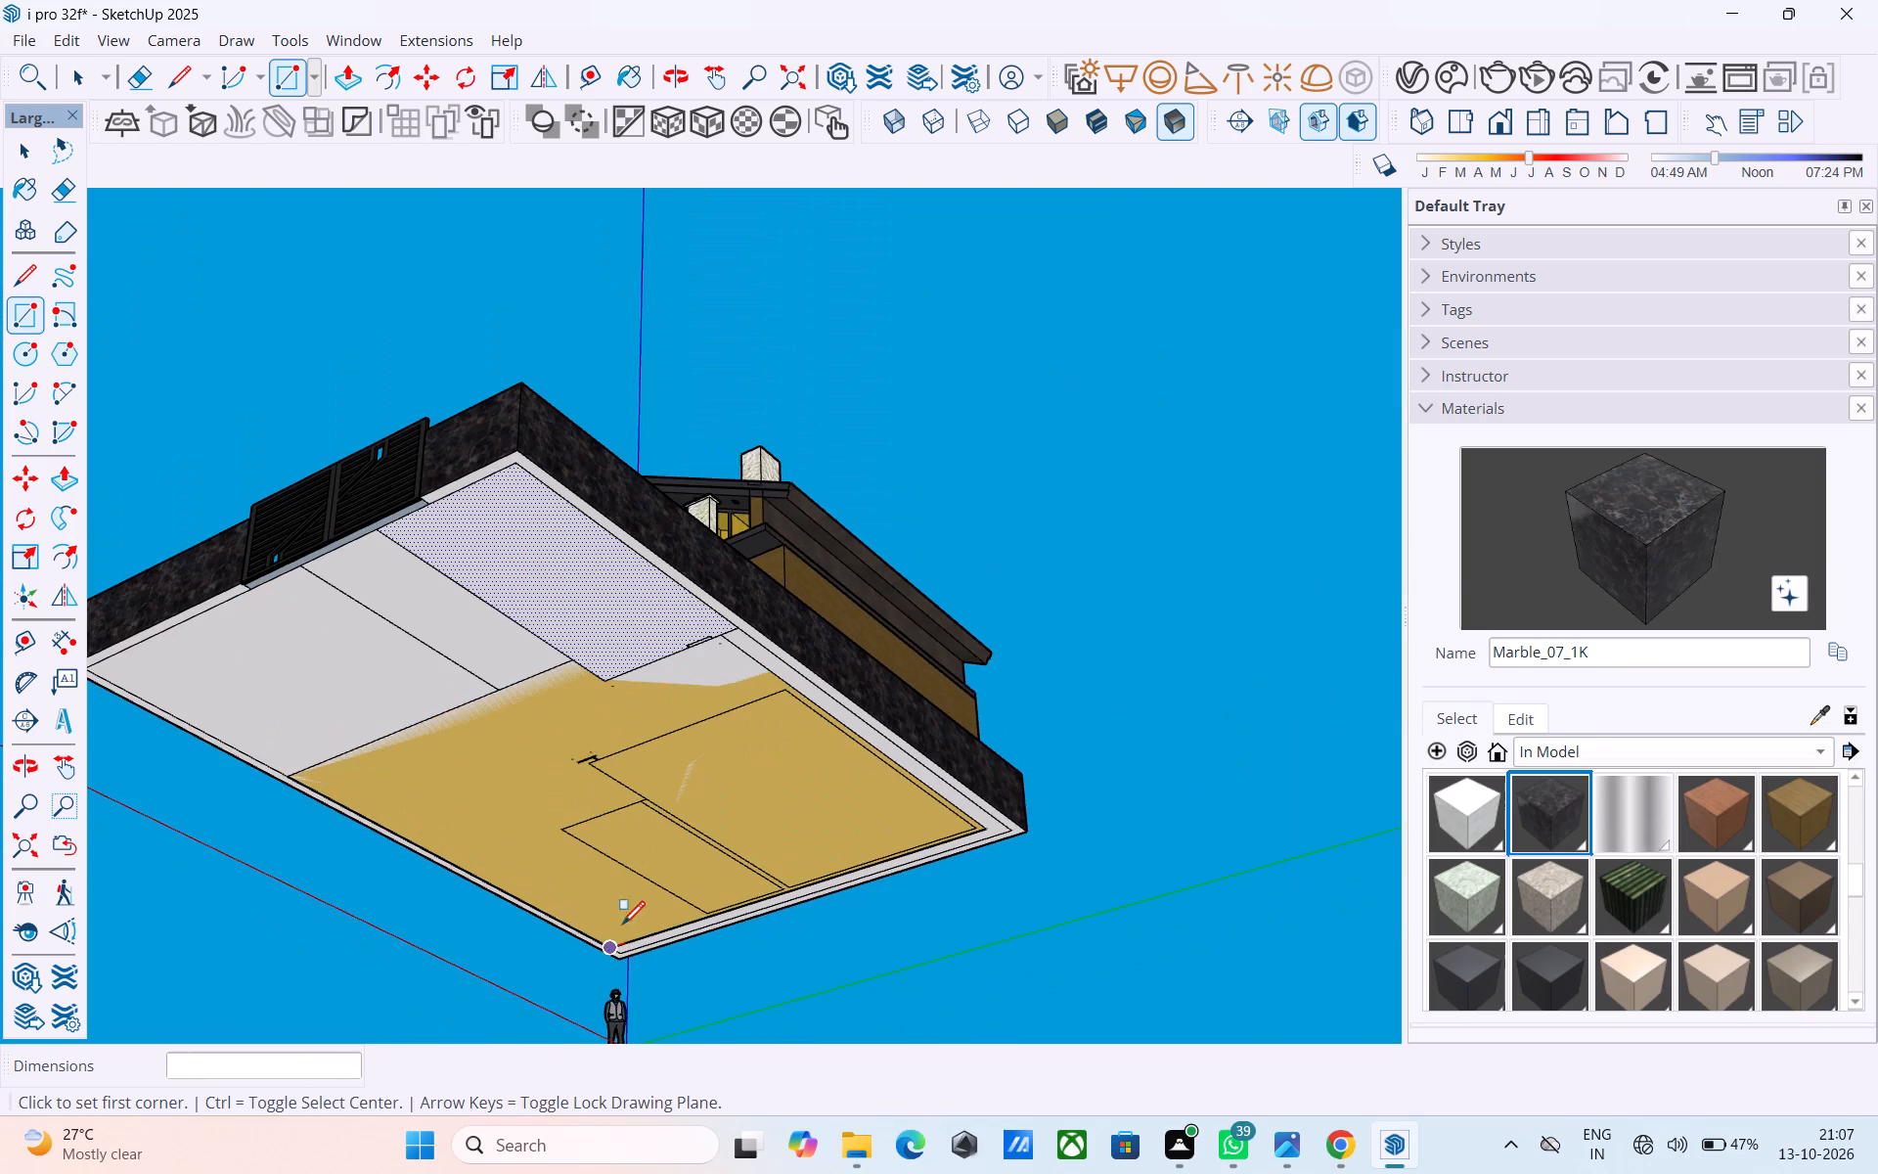
Push/Pull the underside faces of the base by 2", repeating the distance on each adjoining section.
key("space")
left_click(607, 816)
left_click(635, 586)
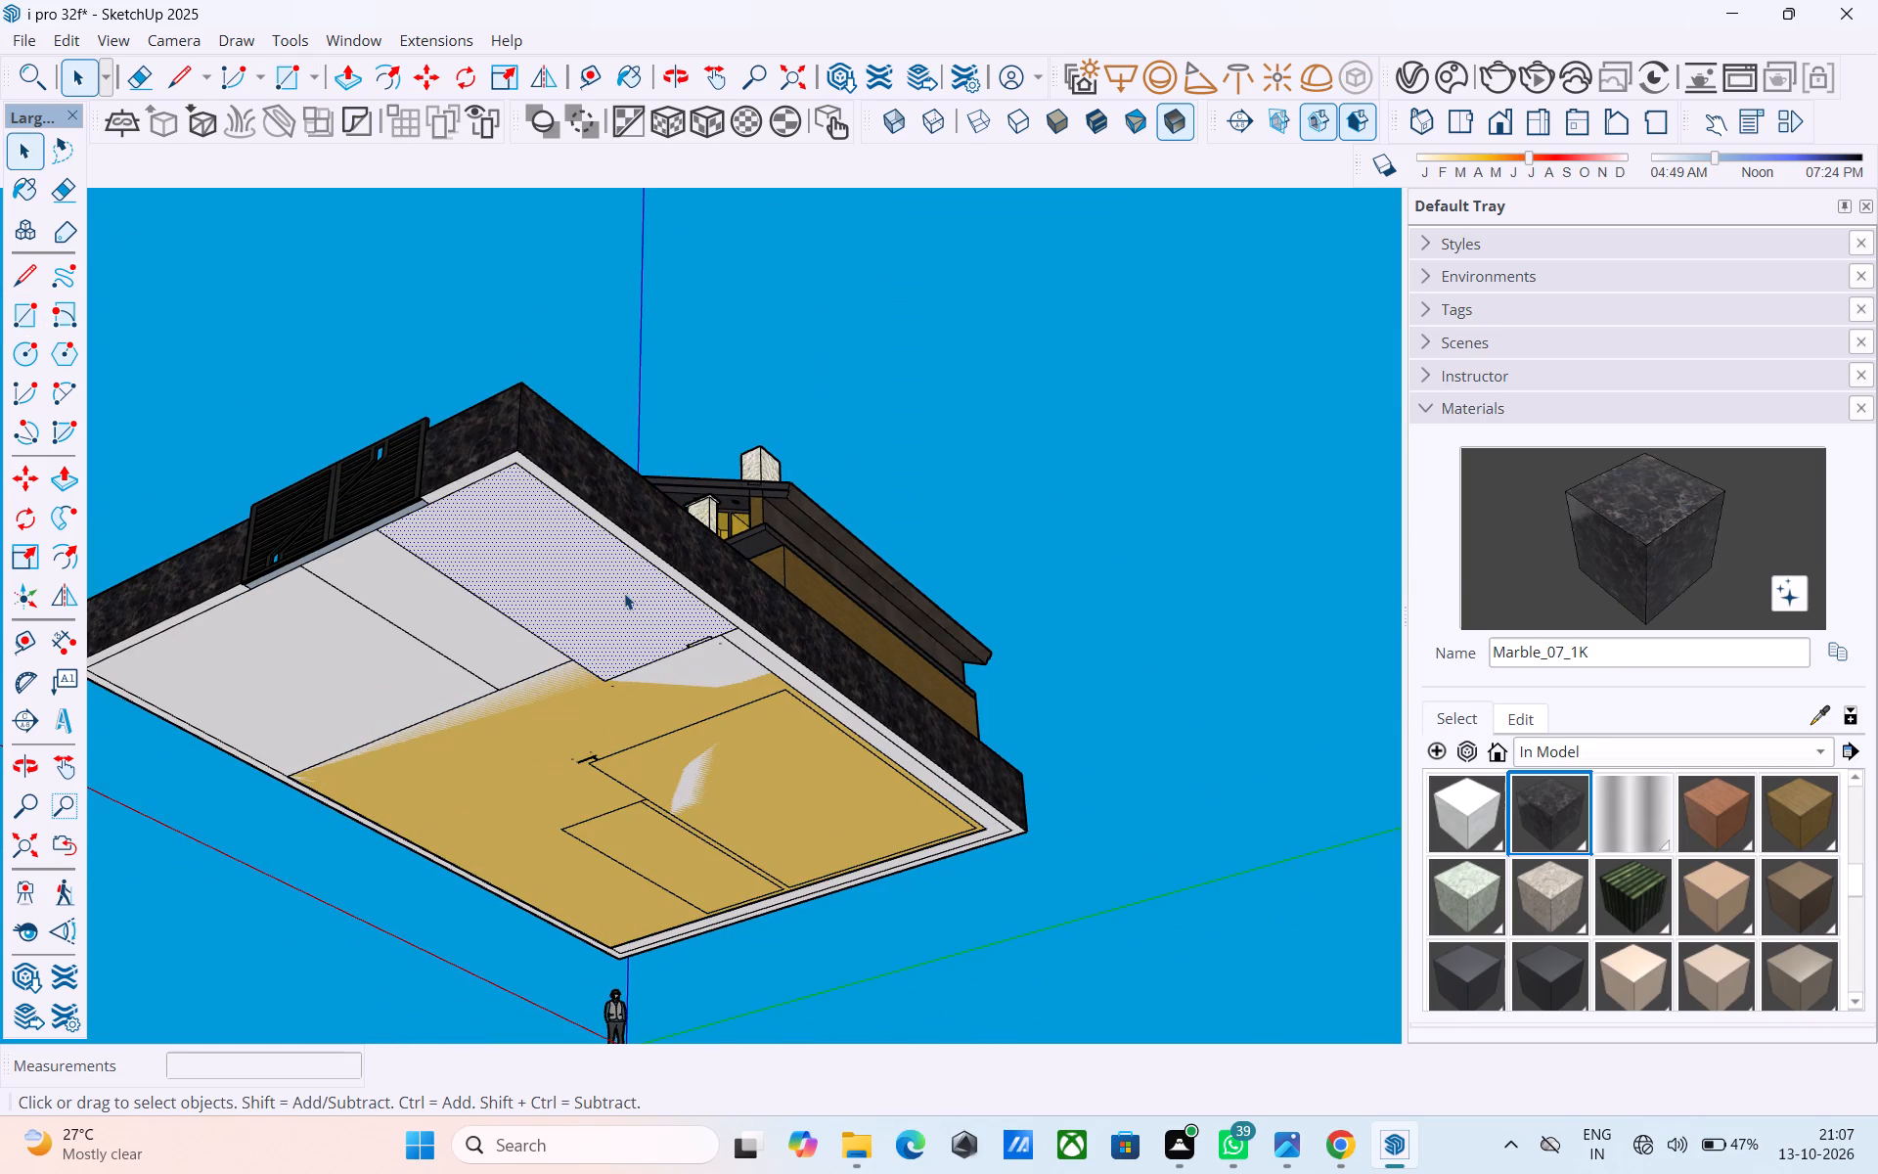
key("p")
left_click(625, 588)
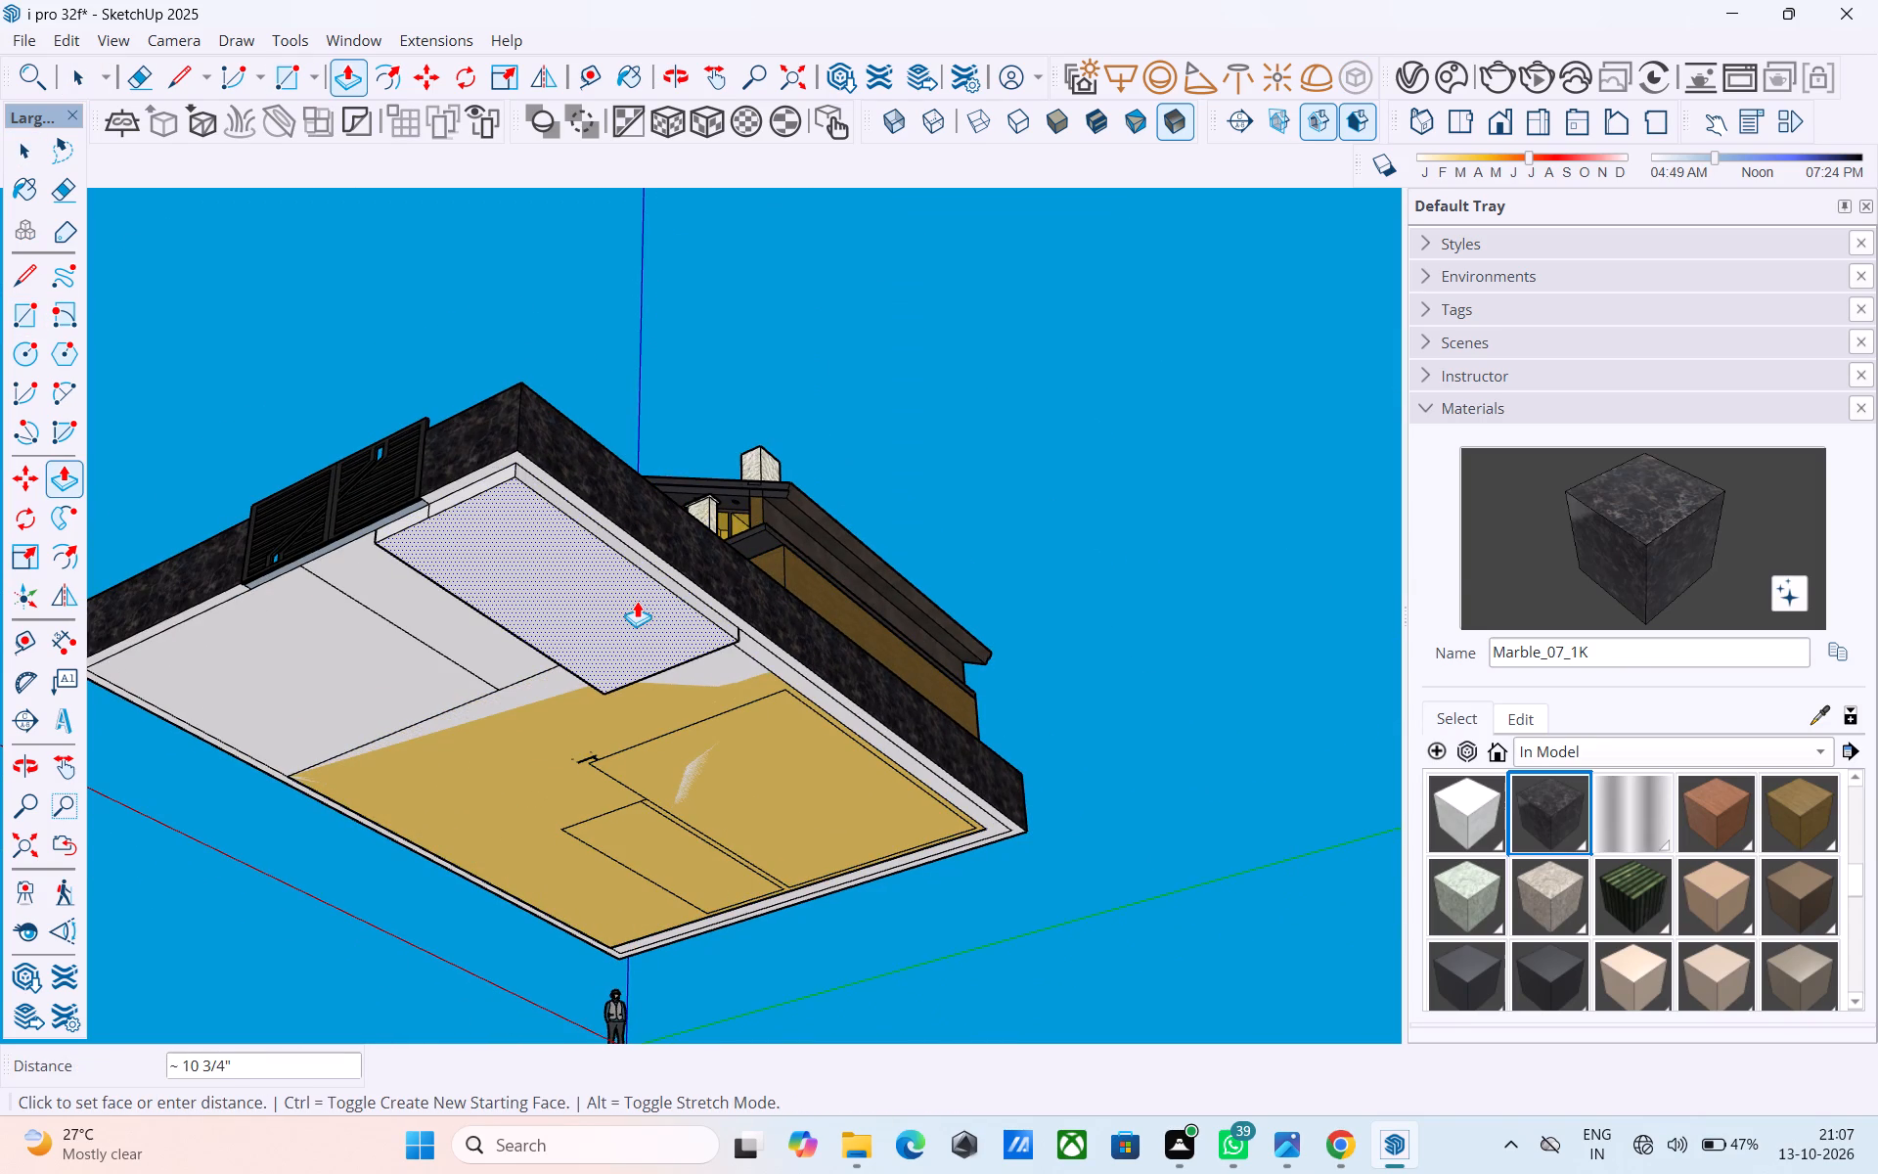
type("2\"")
key("Return")
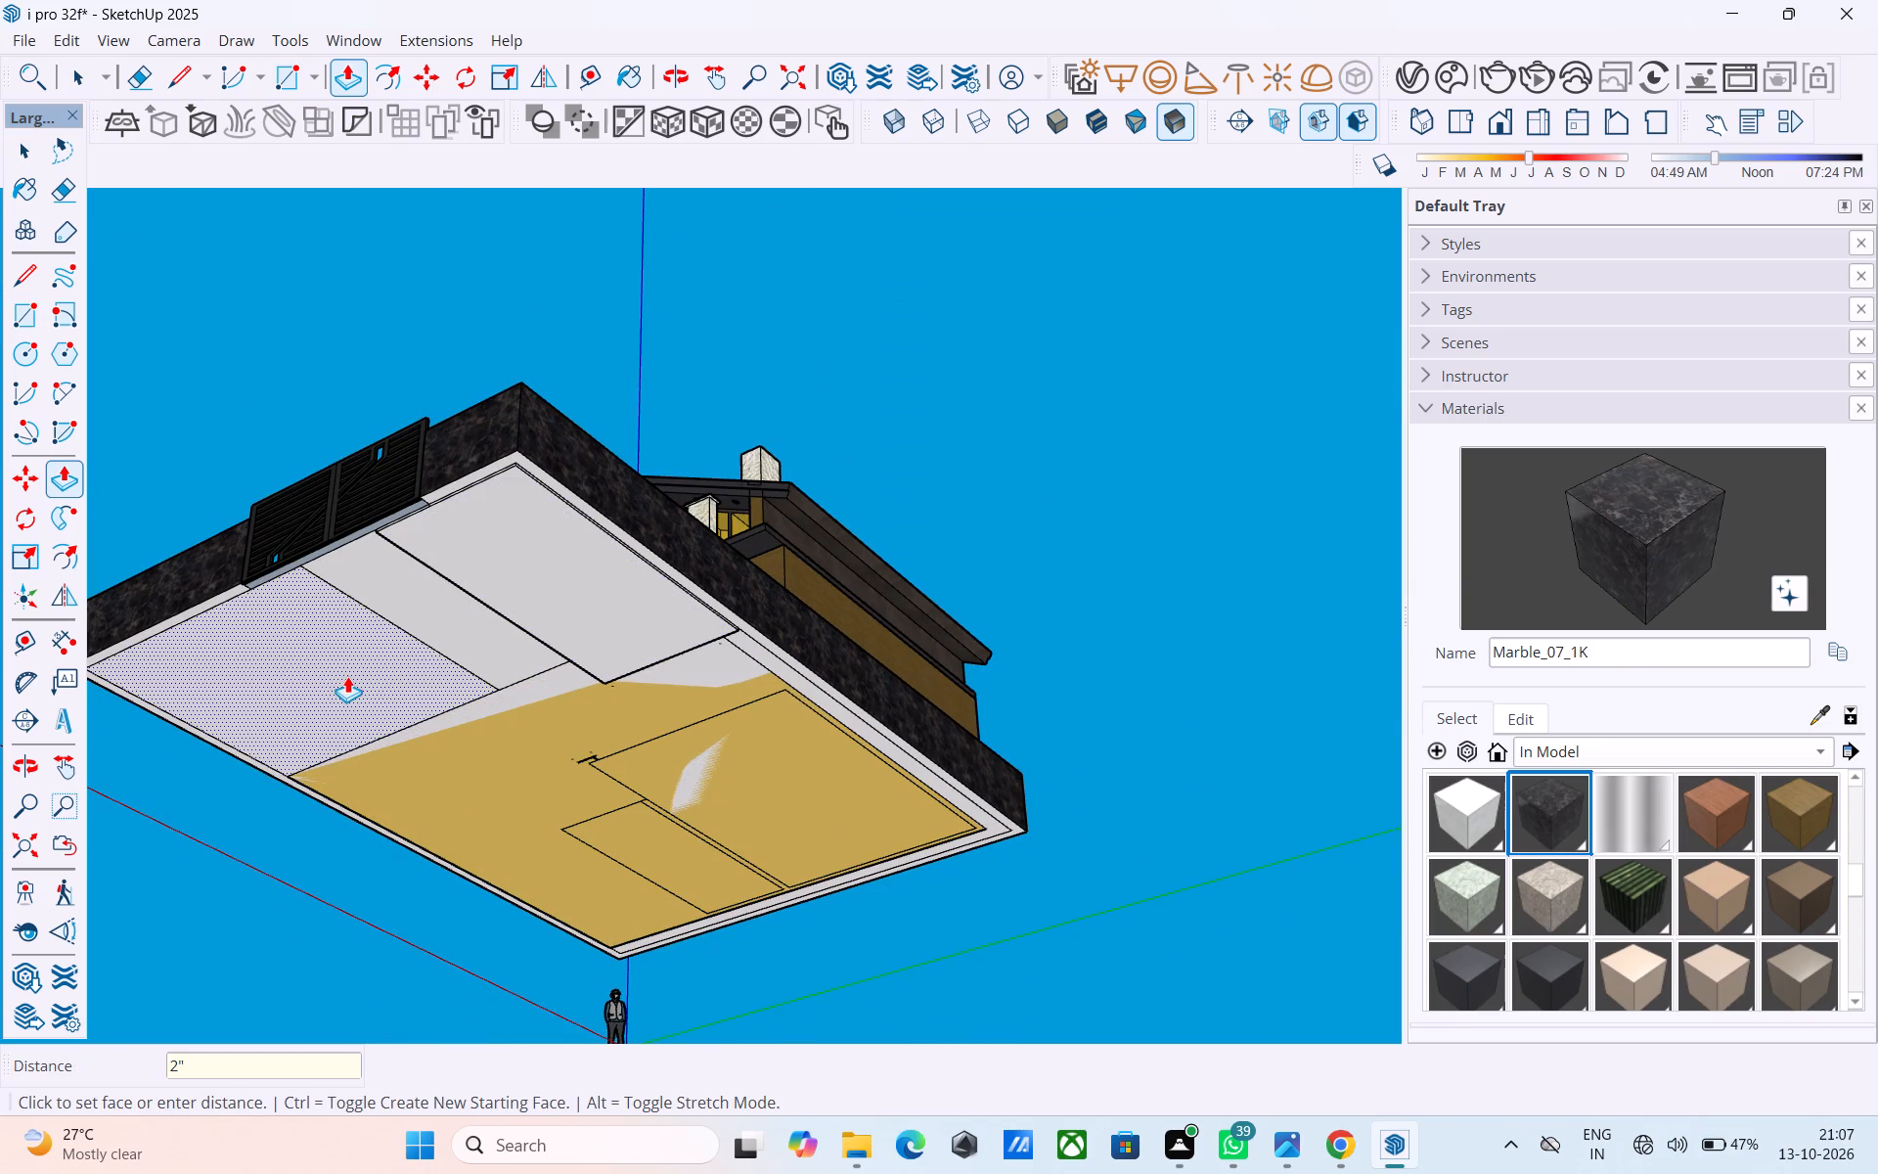
double_click(346, 676)
double_click(423, 623)
double_click(494, 732)
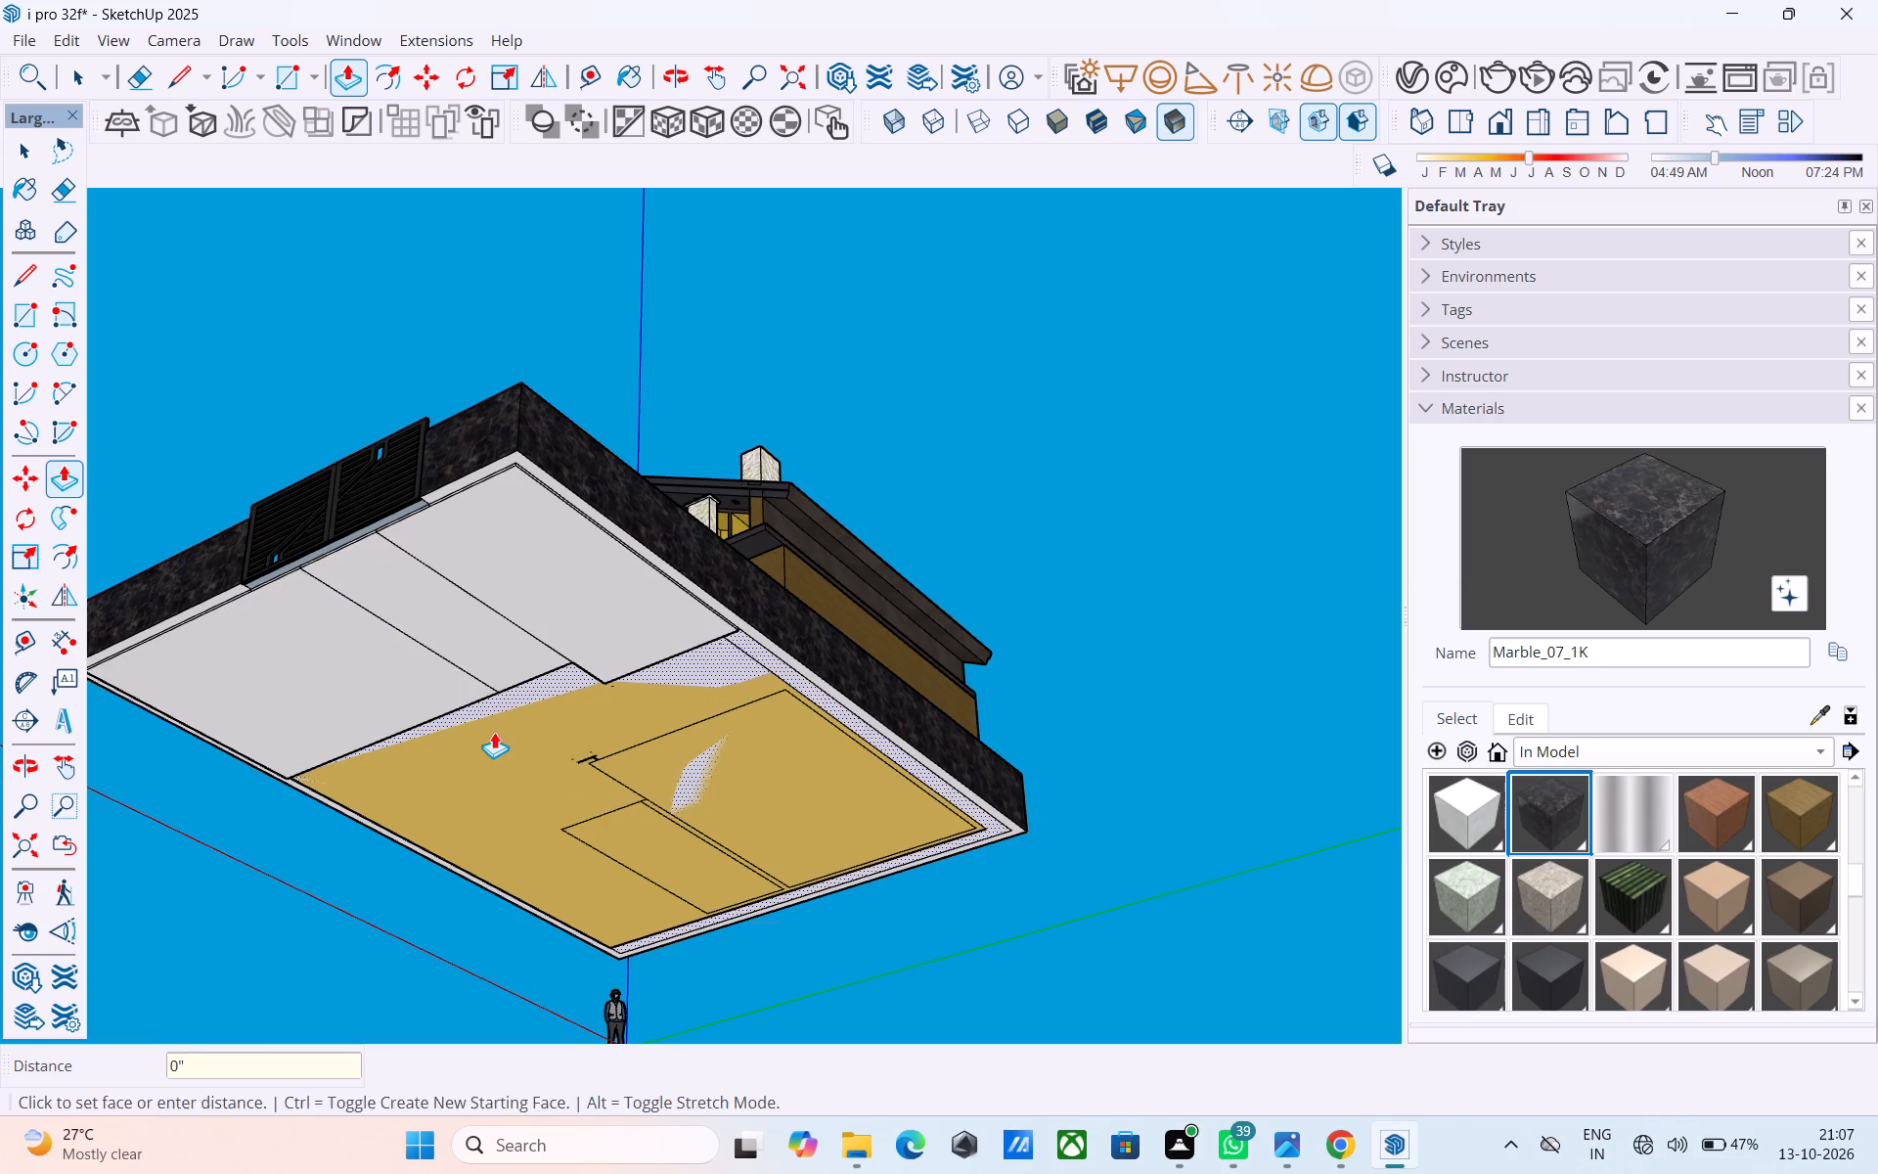
Erase the dividing edges on the underside of the base to leave one continuous face, and save the model.
key("e")
left_click_drag(565, 644, 564, 644)
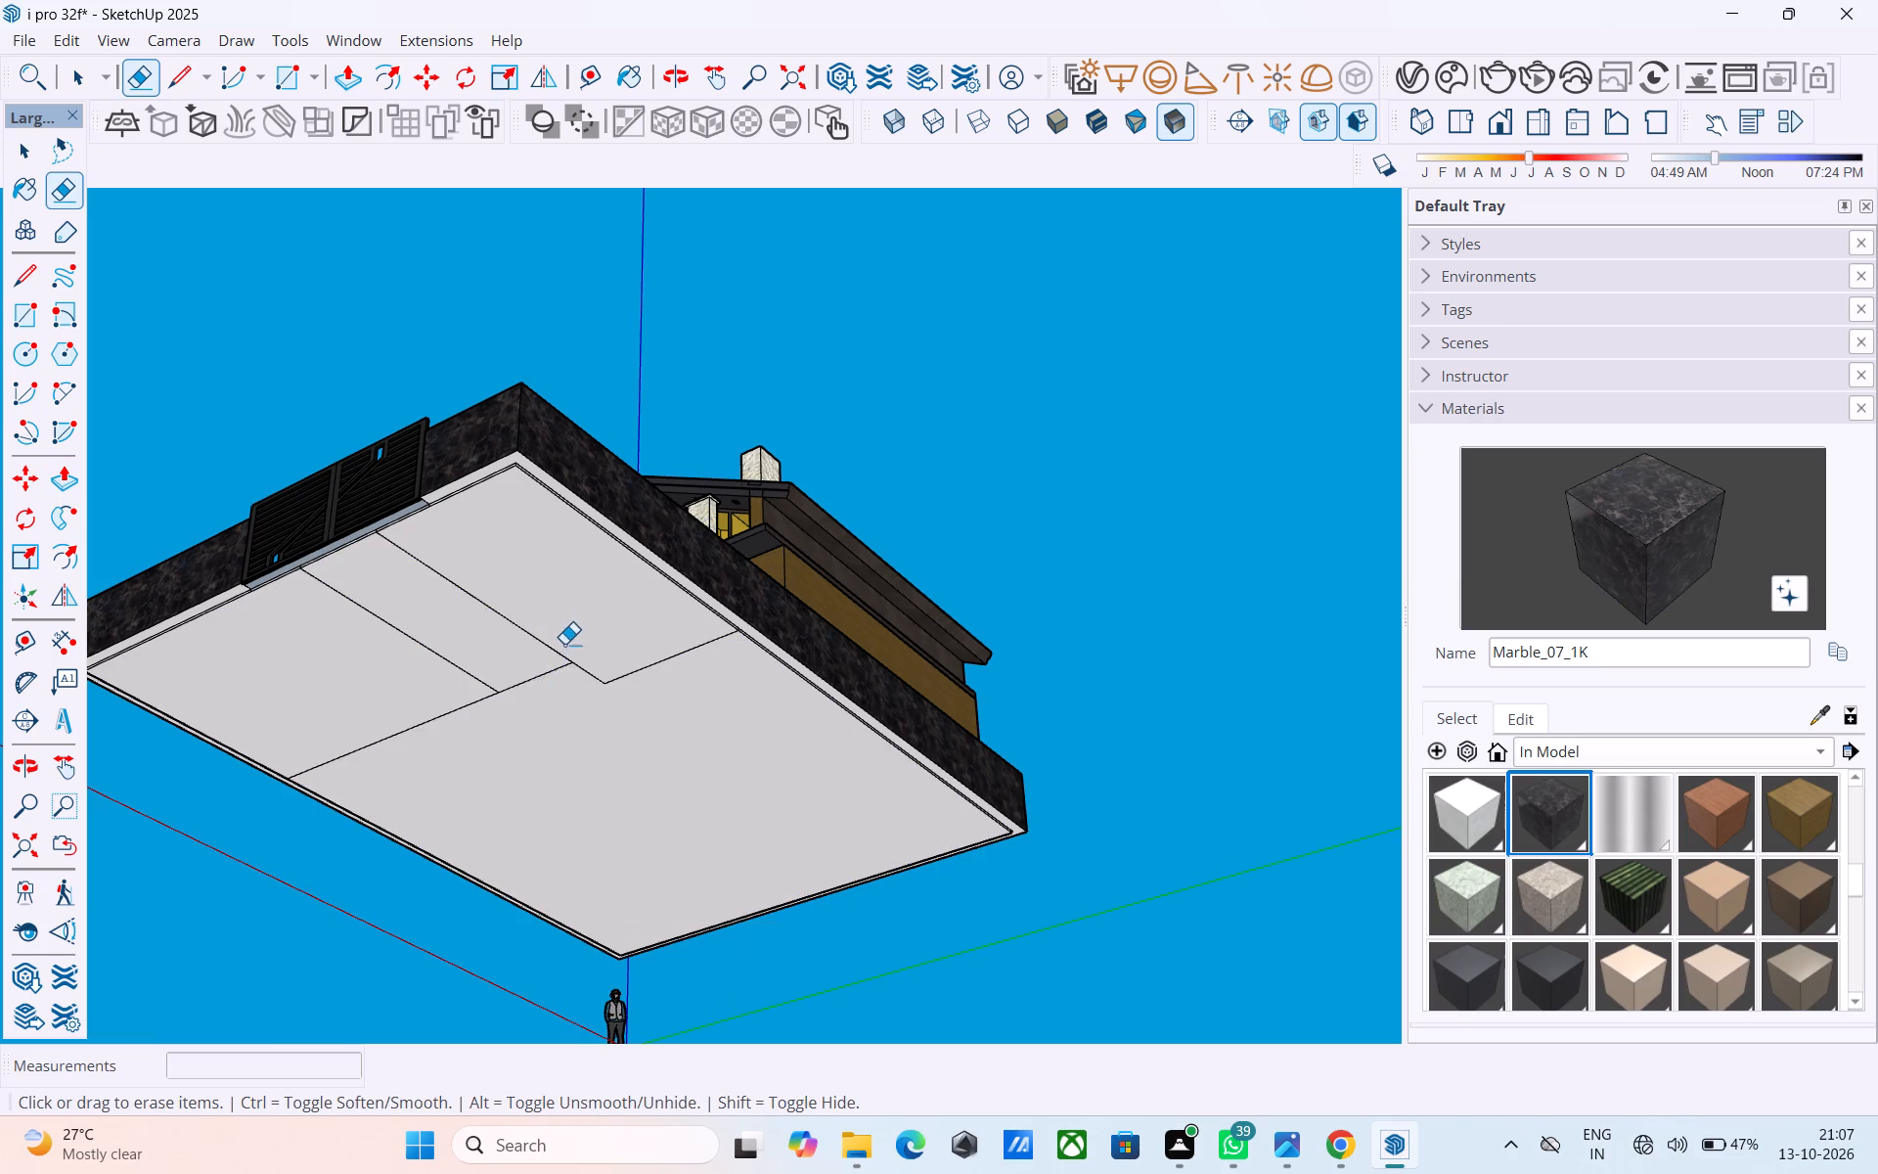
left_click_drag(564, 644, 545, 675)
left_click_drag(552, 673, 503, 681)
left_click_drag(495, 674, 495, 696)
left_click_drag(637, 675, 665, 710)
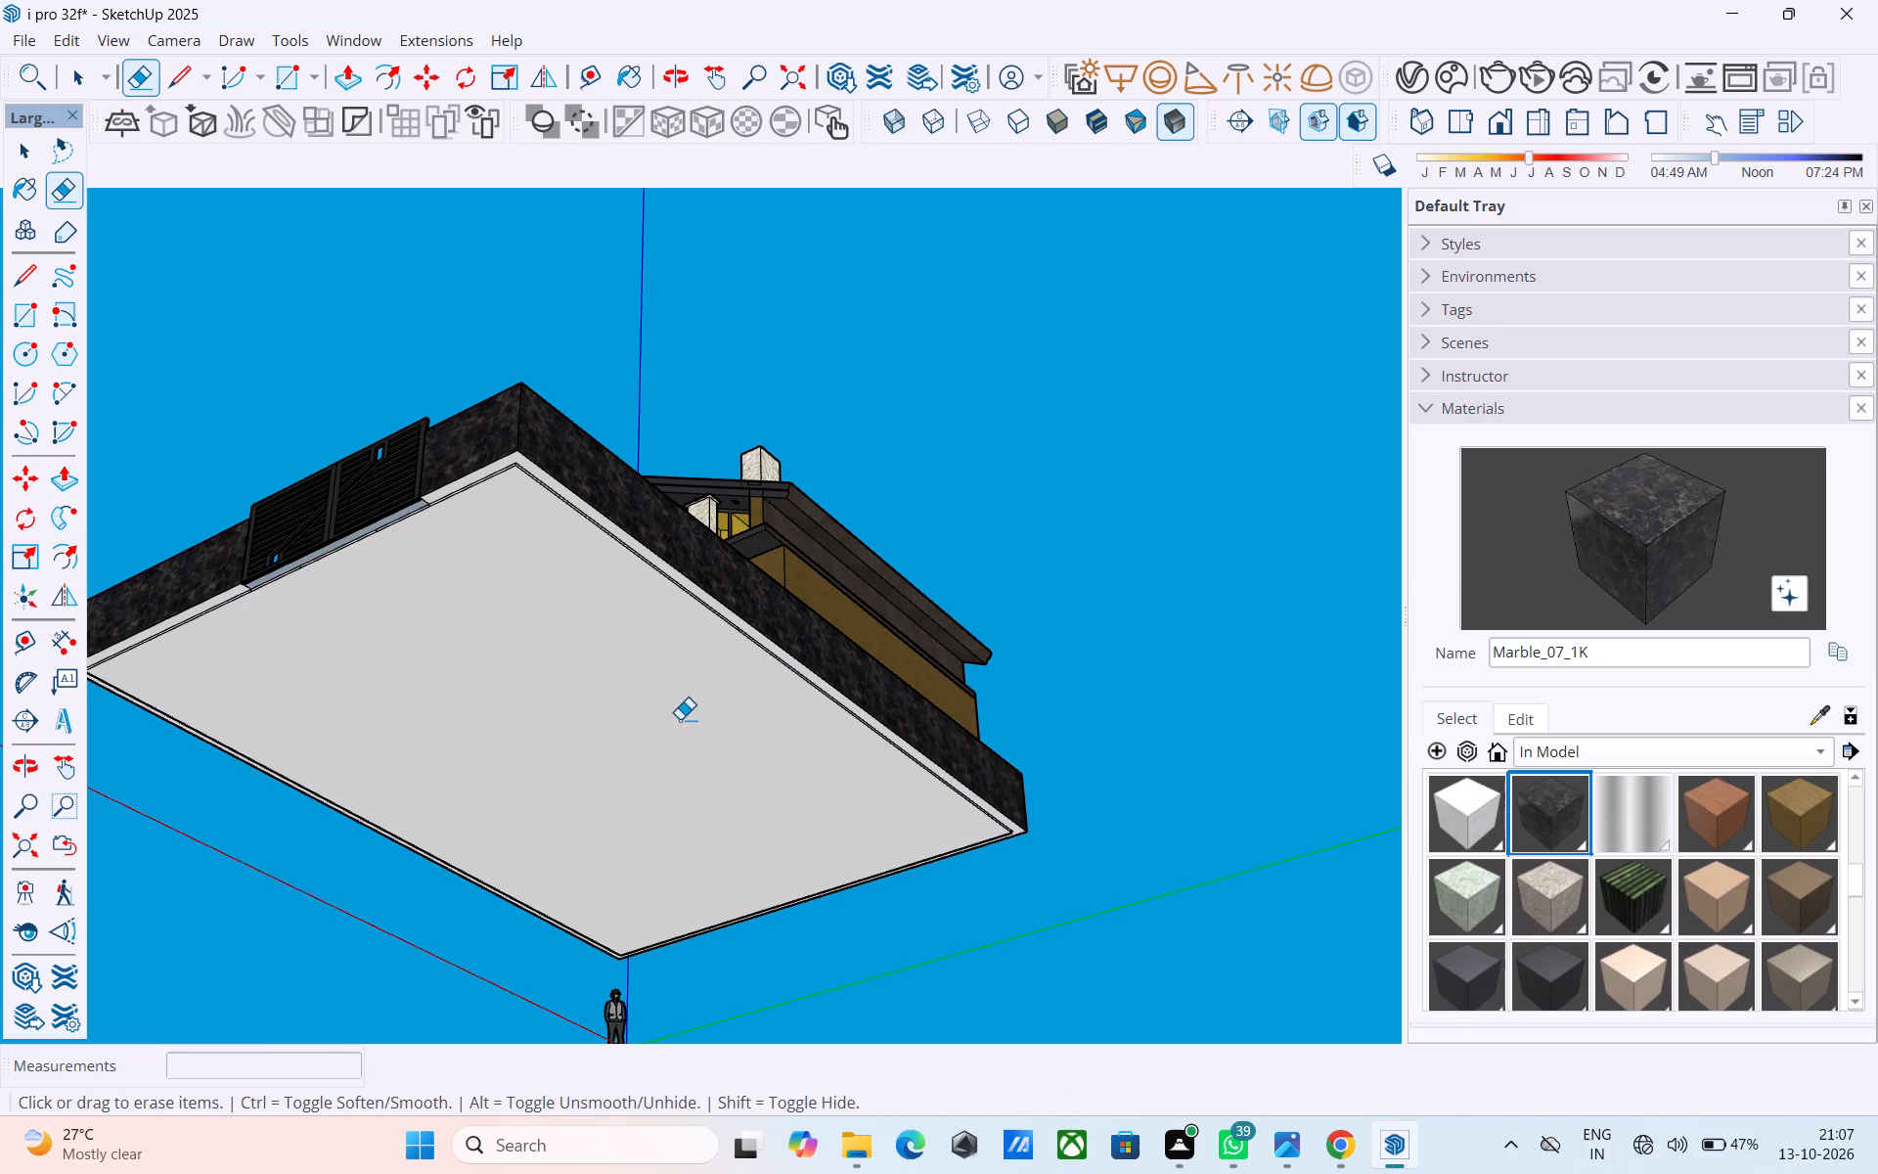
key("ctrl+s")
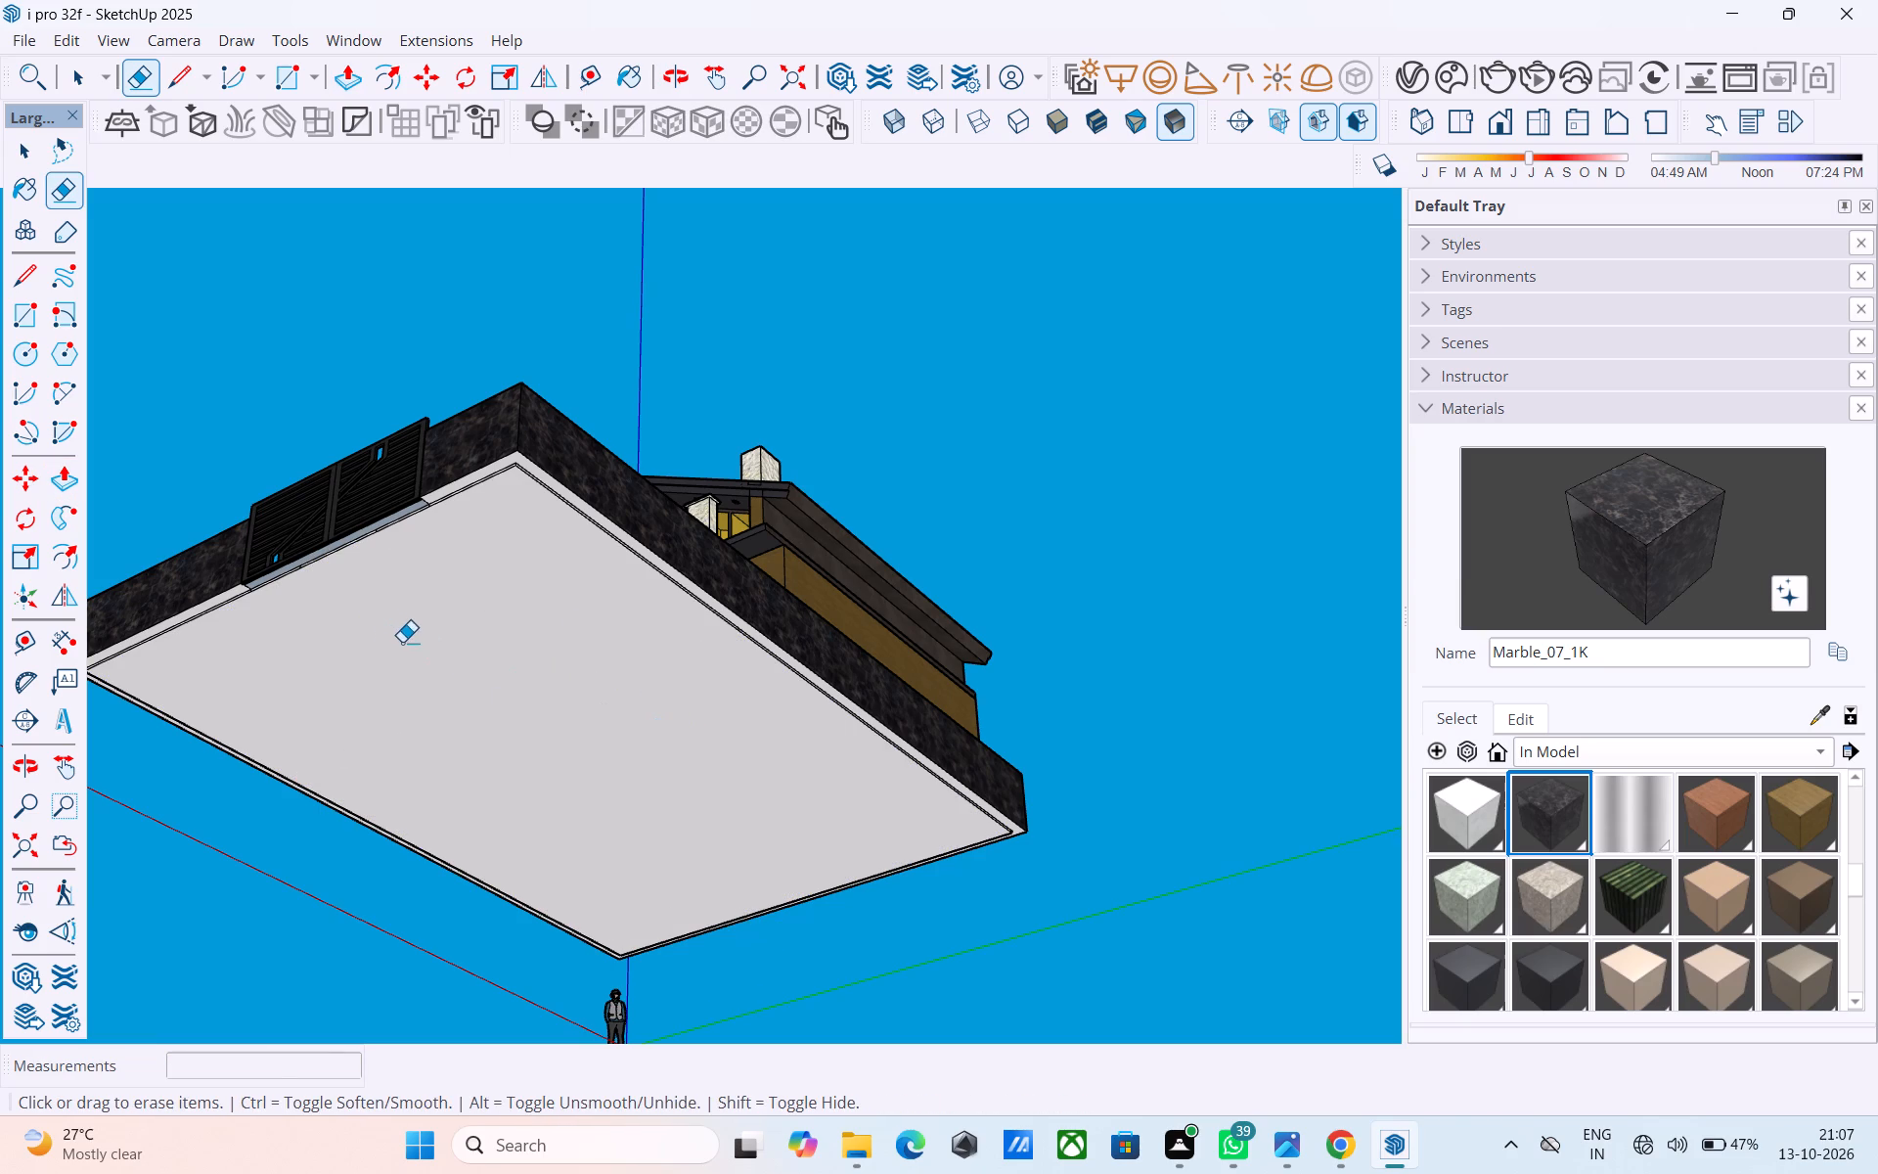
Examine the base's underside along the gate and the front yard from above, and save the model.
key("space")
middle_click_drag(408, 643, 655, 757, "shift")
scroll(570, 666, "up", 10)
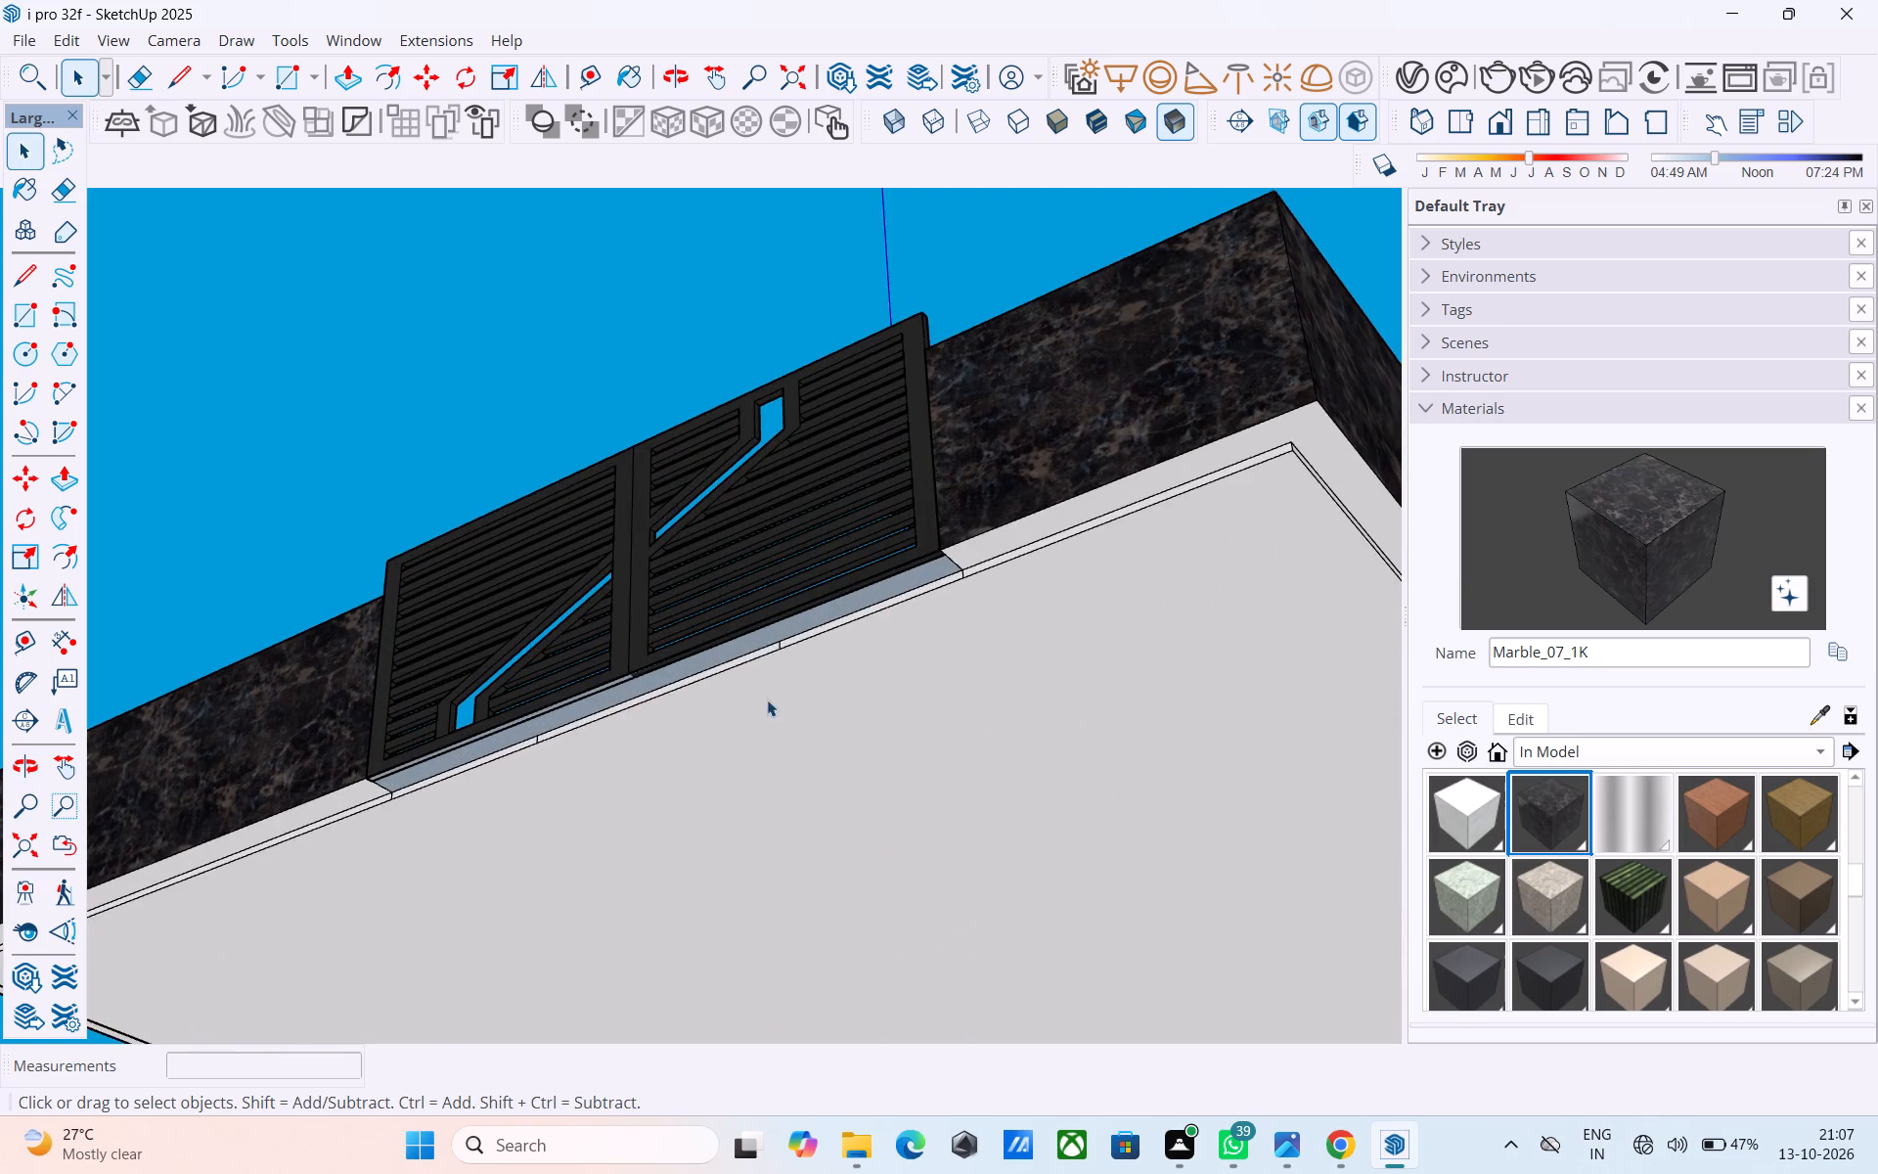
middle_click_drag(796, 700, 1117, 748)
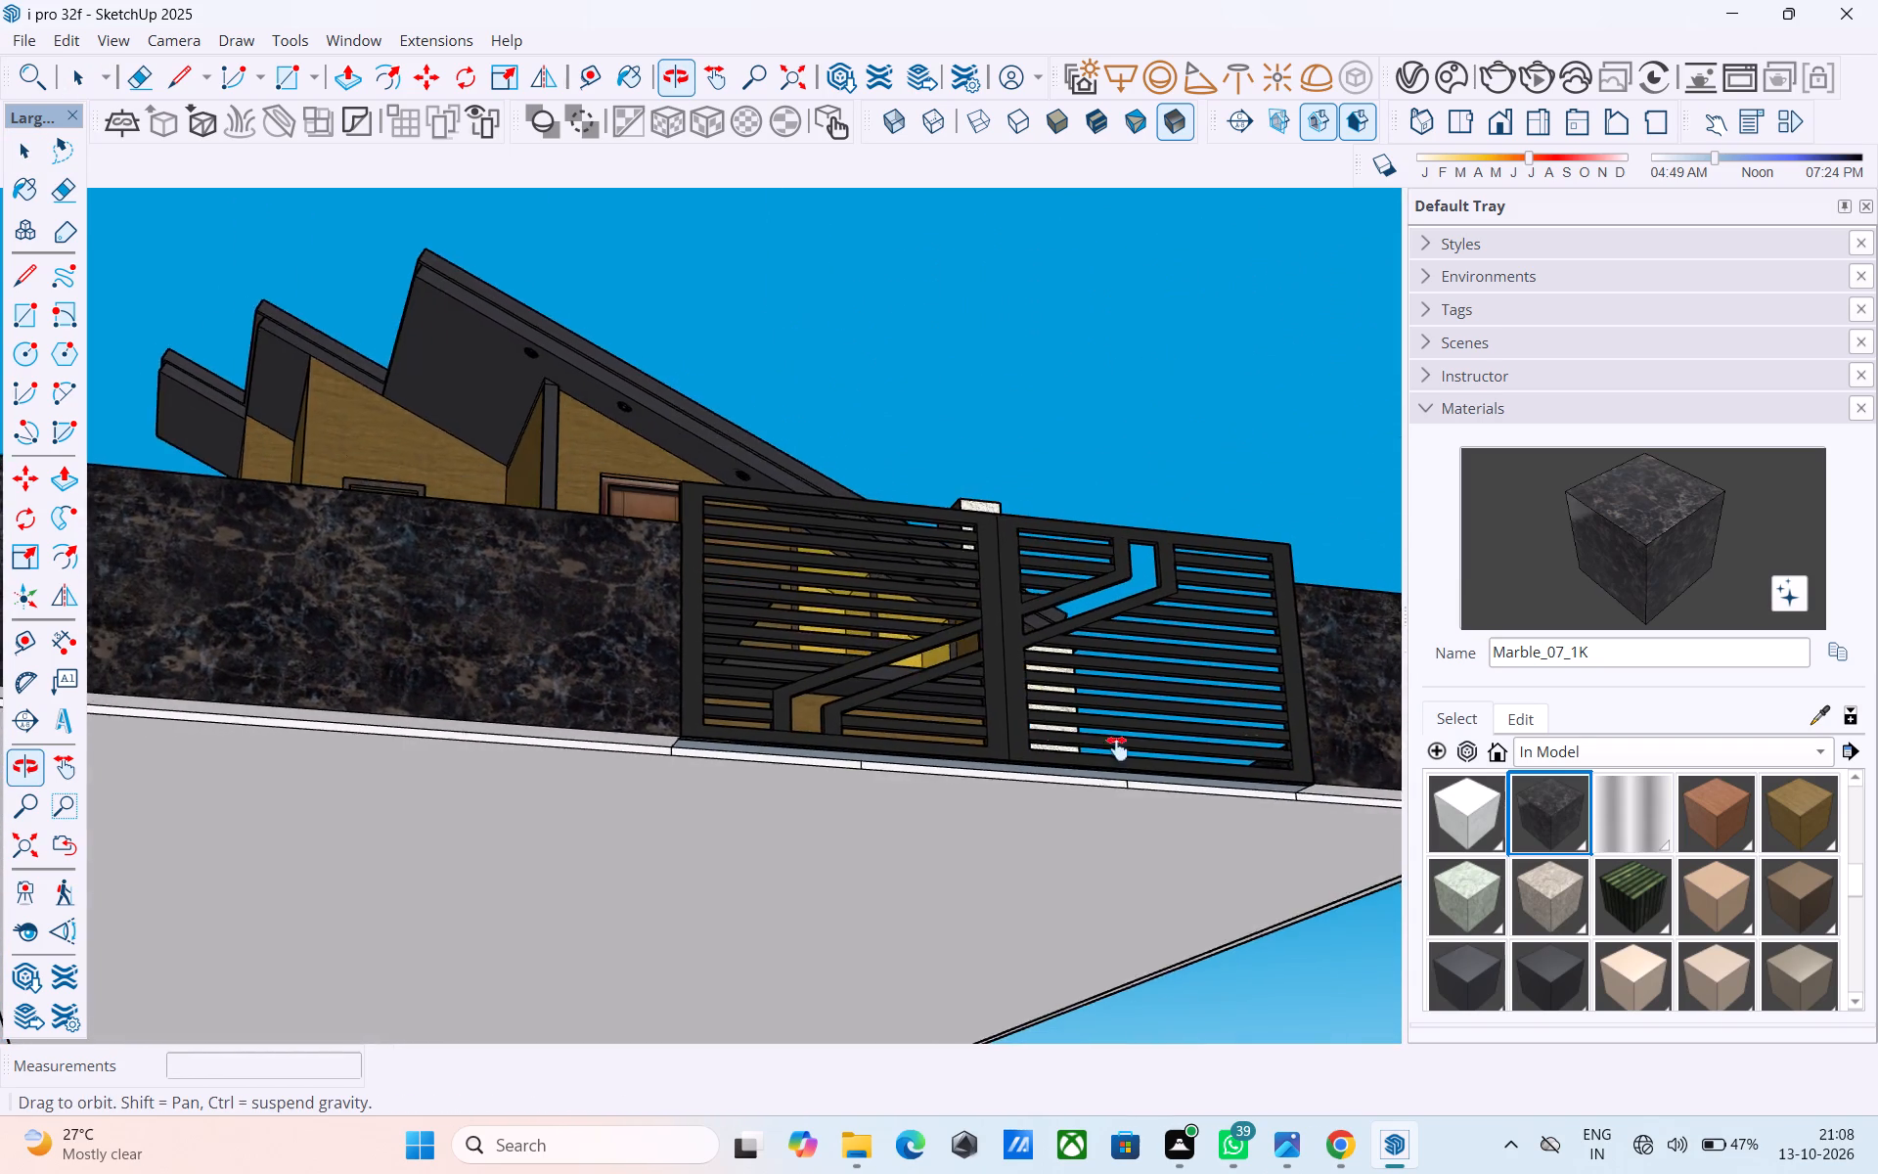
middle_click_drag(1117, 748, 1270, 1091)
middle_click_drag(984, 735, 1206, 540, "shift")
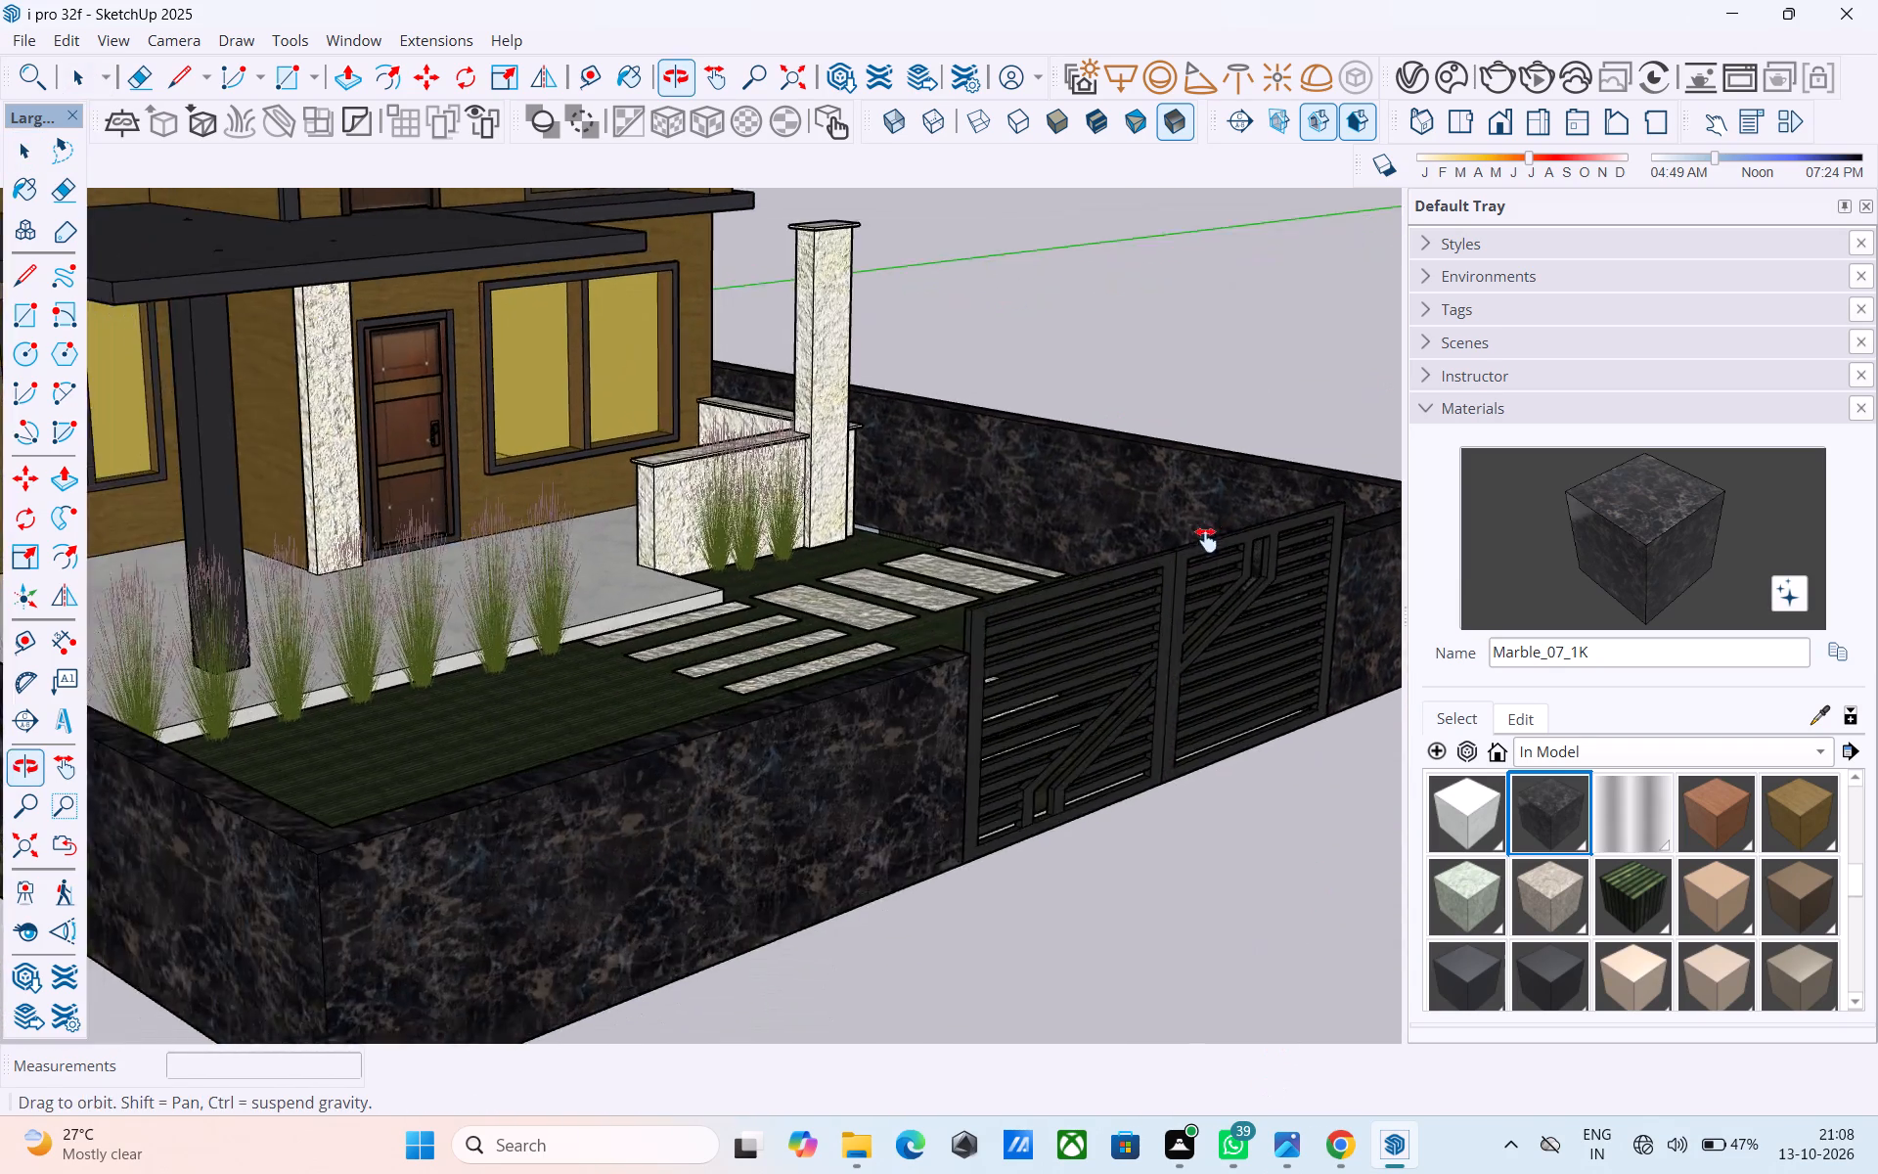
middle_click_drag(1206, 540, 889, 580, "shift")
key("ctrl+s")
Examine the house from both front corners, from above and from the front, and save the model.
scroll(864, 654, "down", 6)
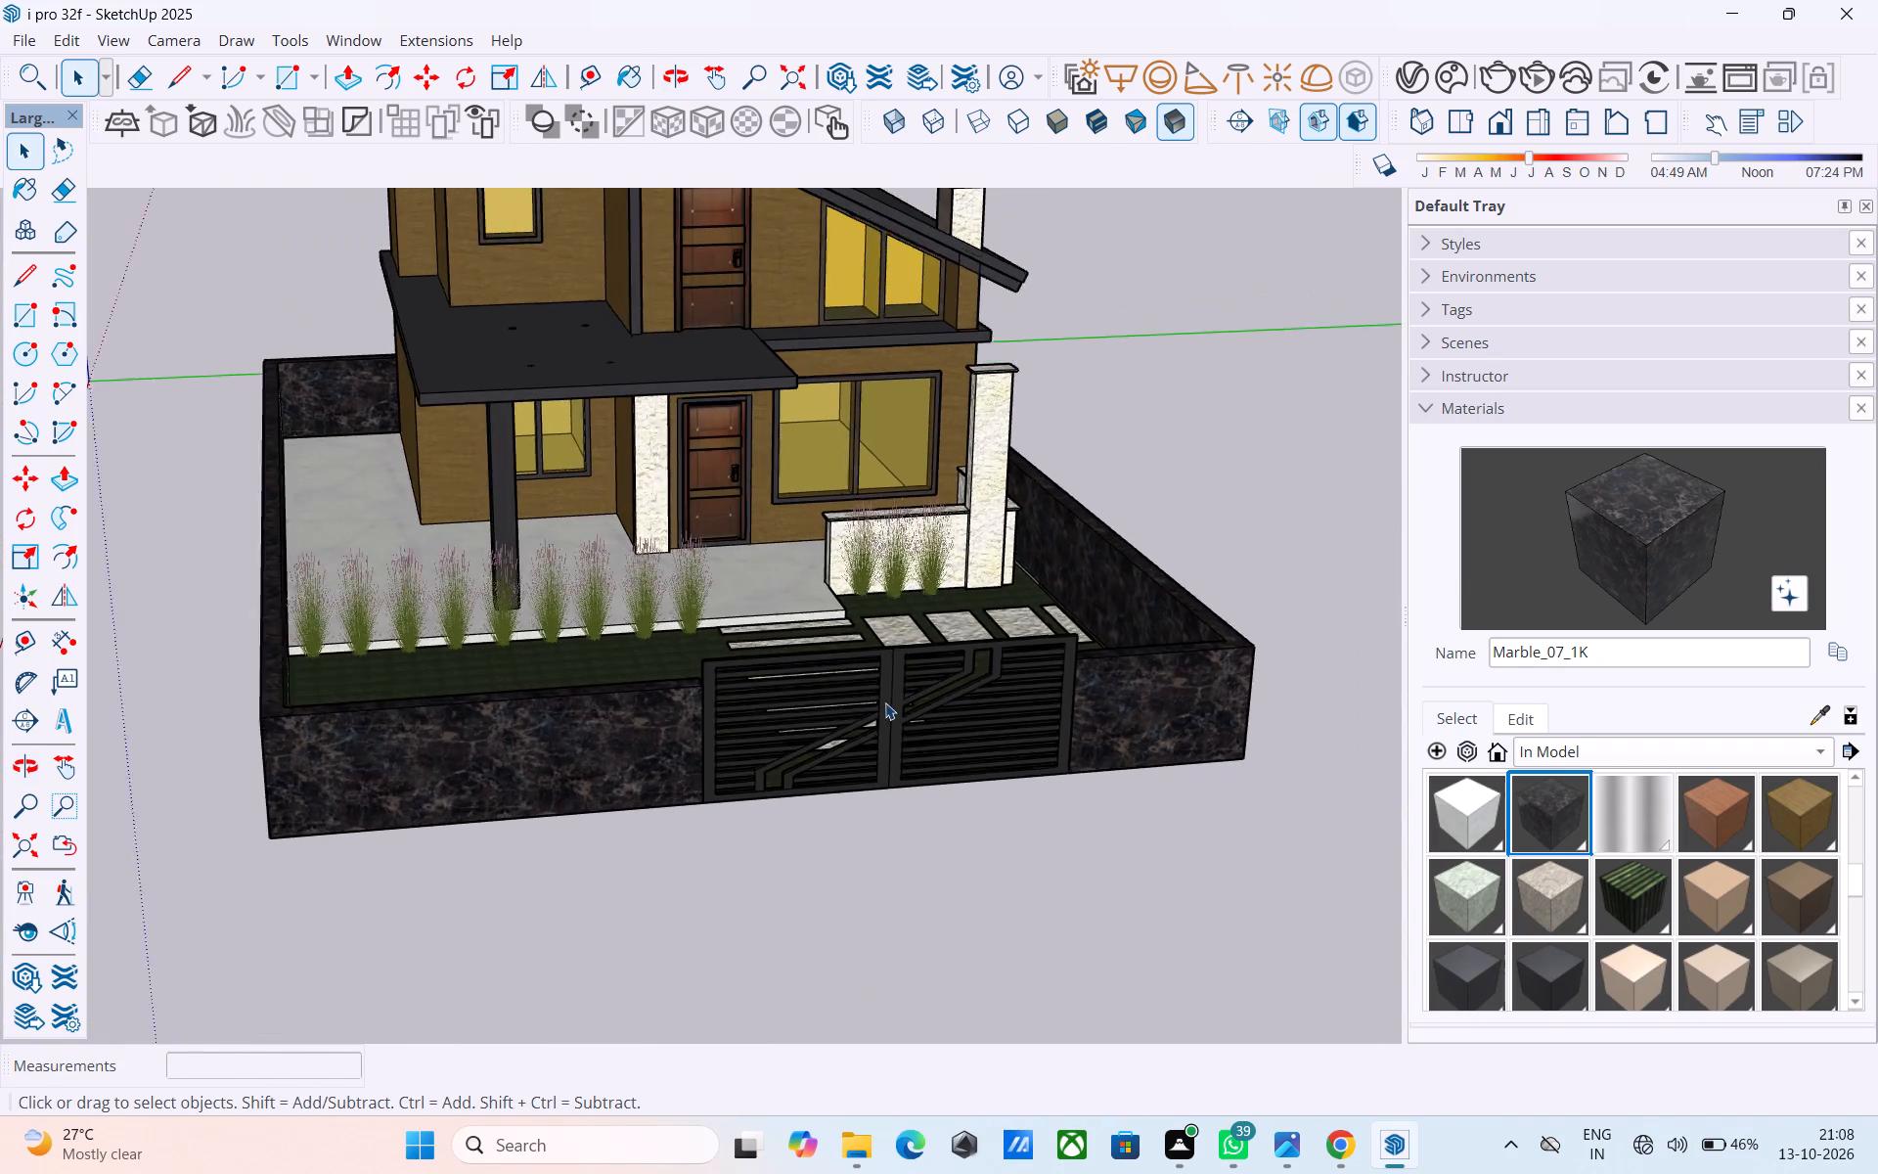
scroll(885, 702, "down", 2)
middle_click_drag(872, 550, 864, 459)
scroll(877, 429, "down", 5)
middle_click_drag(964, 406, 593, 366)
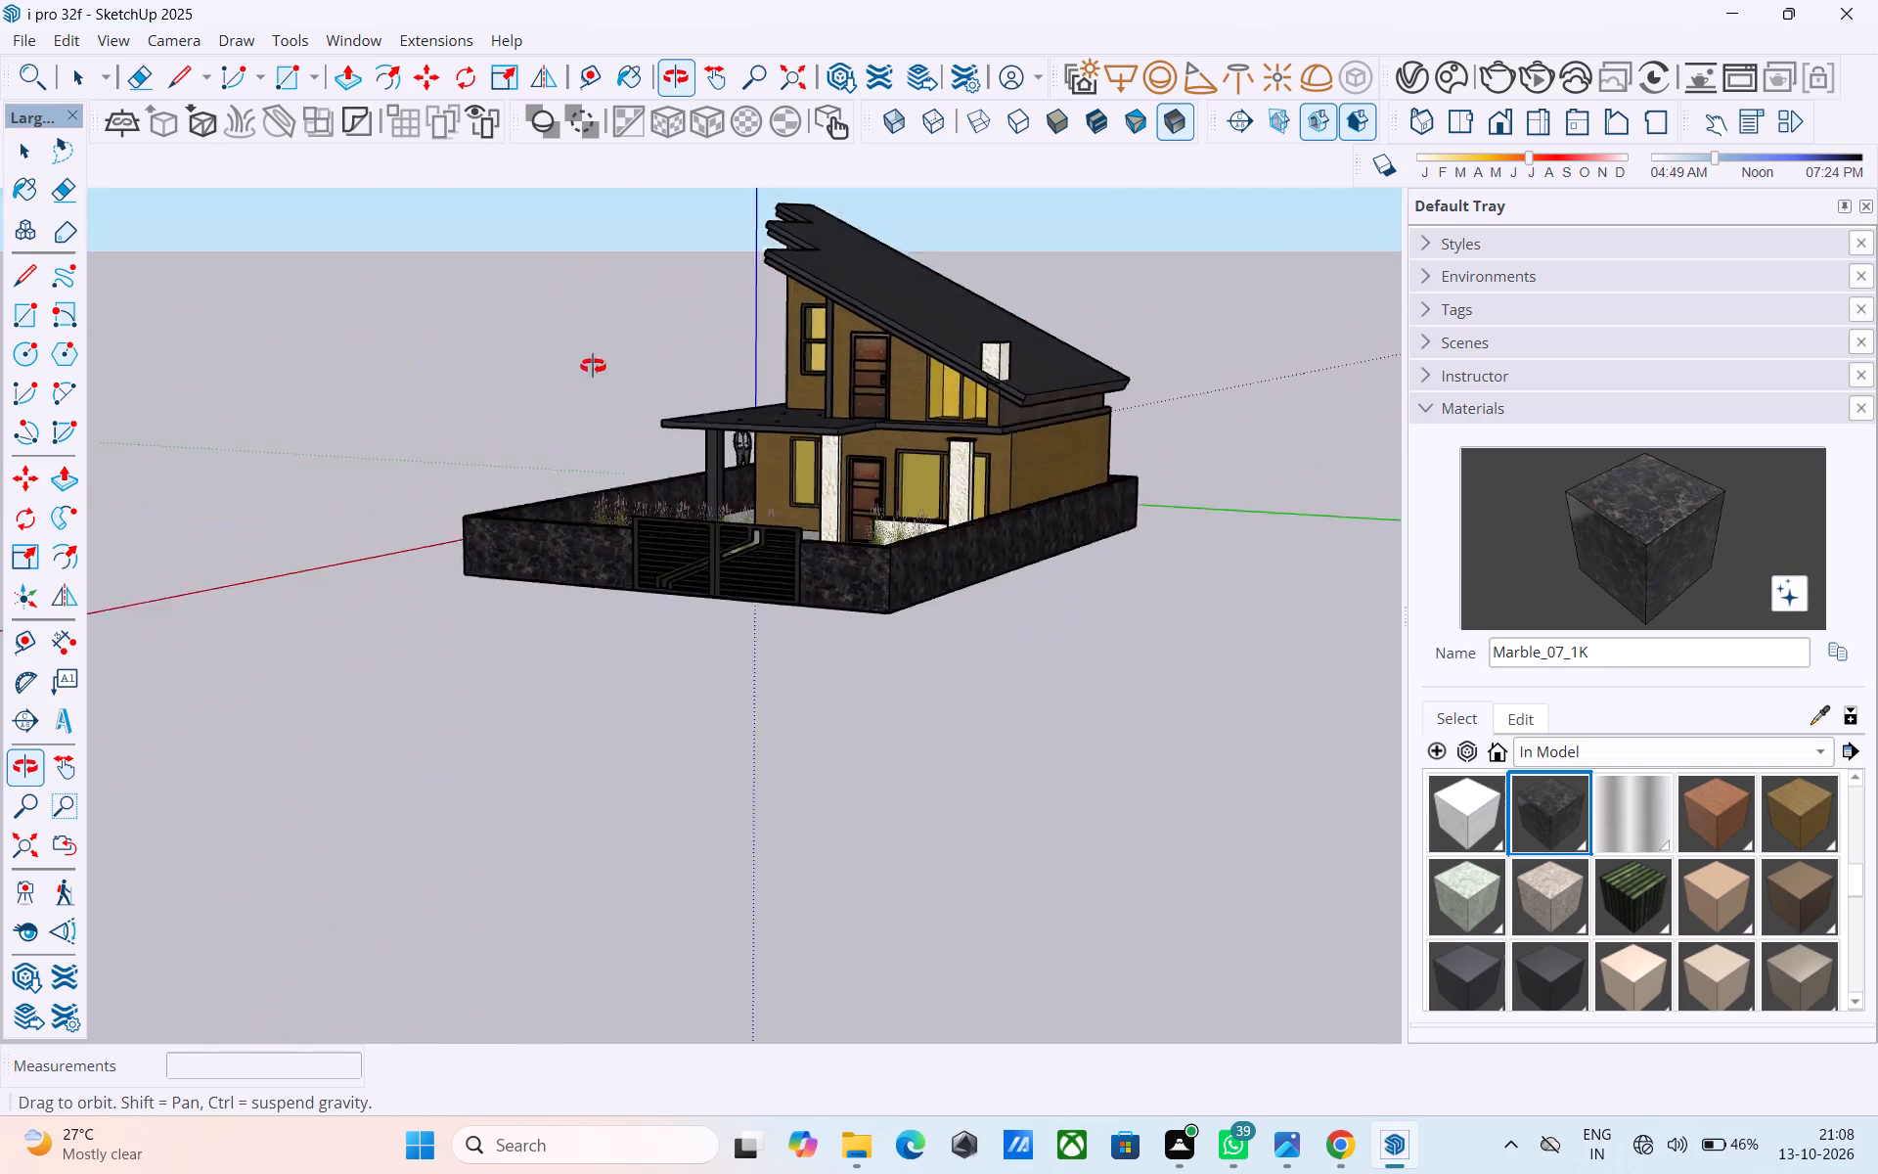
middle_click_drag(593, 366, 596, 362)
scroll(497, 421, "down", 4)
middle_click_drag(642, 721, 1153, 802)
scroll(758, 289, "up", 5)
middle_click_drag(634, 359, 943, 440)
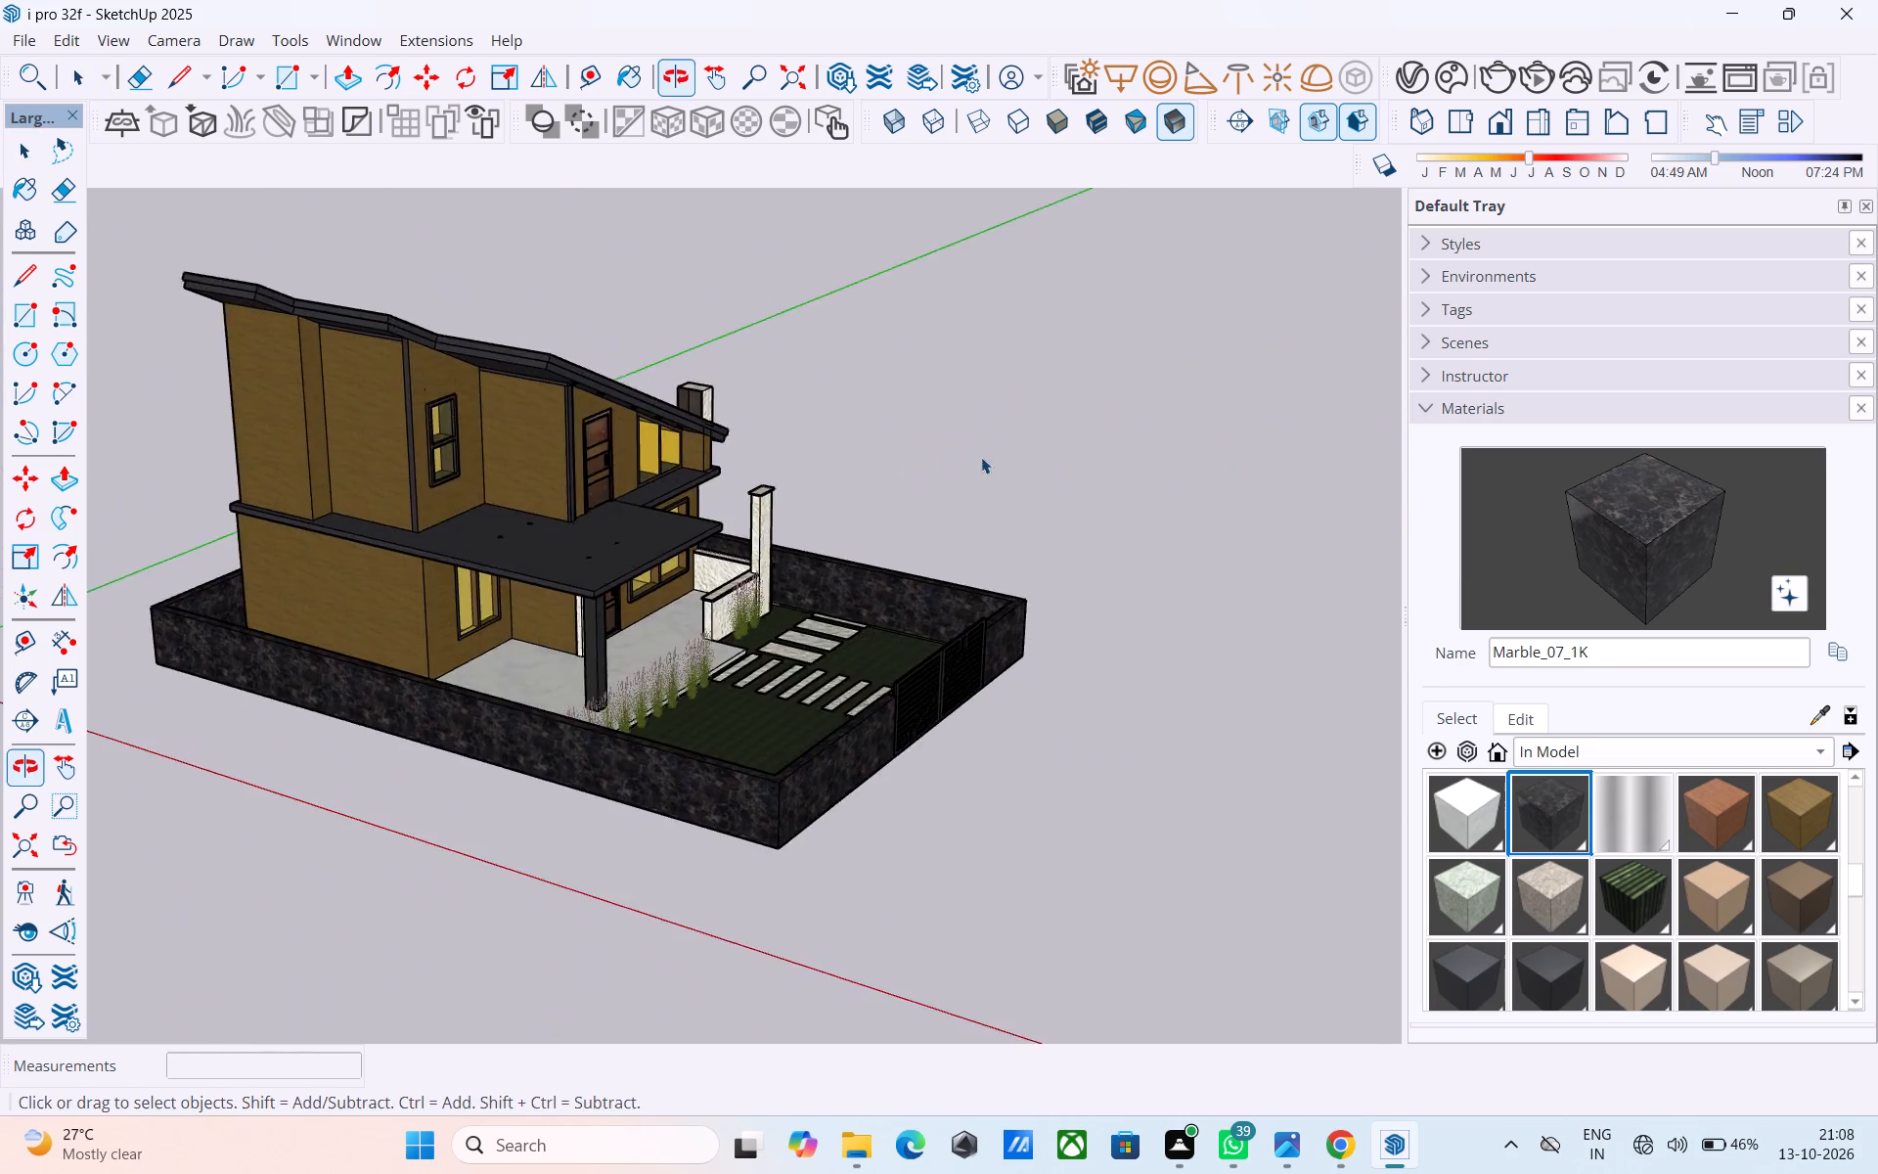
scroll(1154, 474, "down", 6)
middle_click_drag(1204, 501, 605, 323)
scroll(605, 323, "up", 6)
middle_click_drag(752, 487, 990, 532)
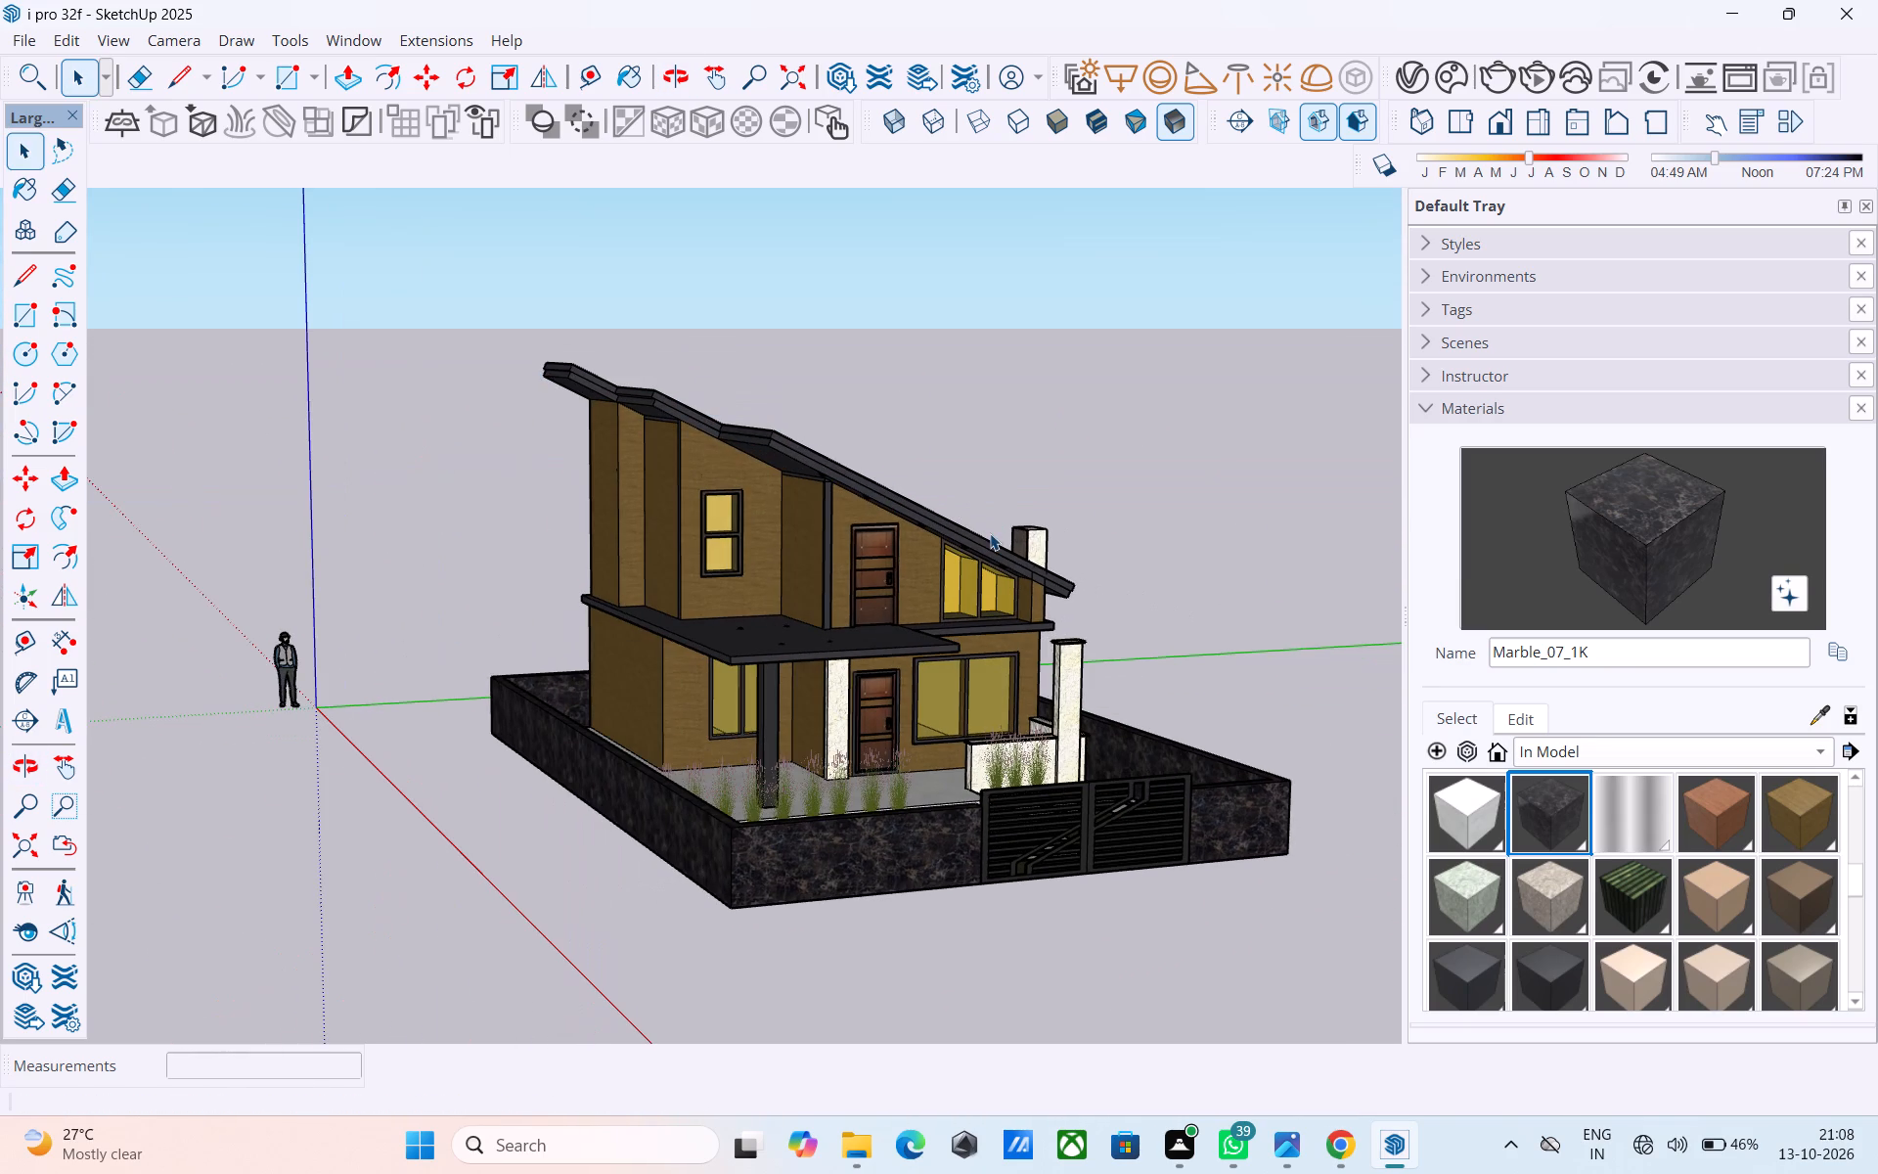
middle_click_drag(884, 660, 894, 537)
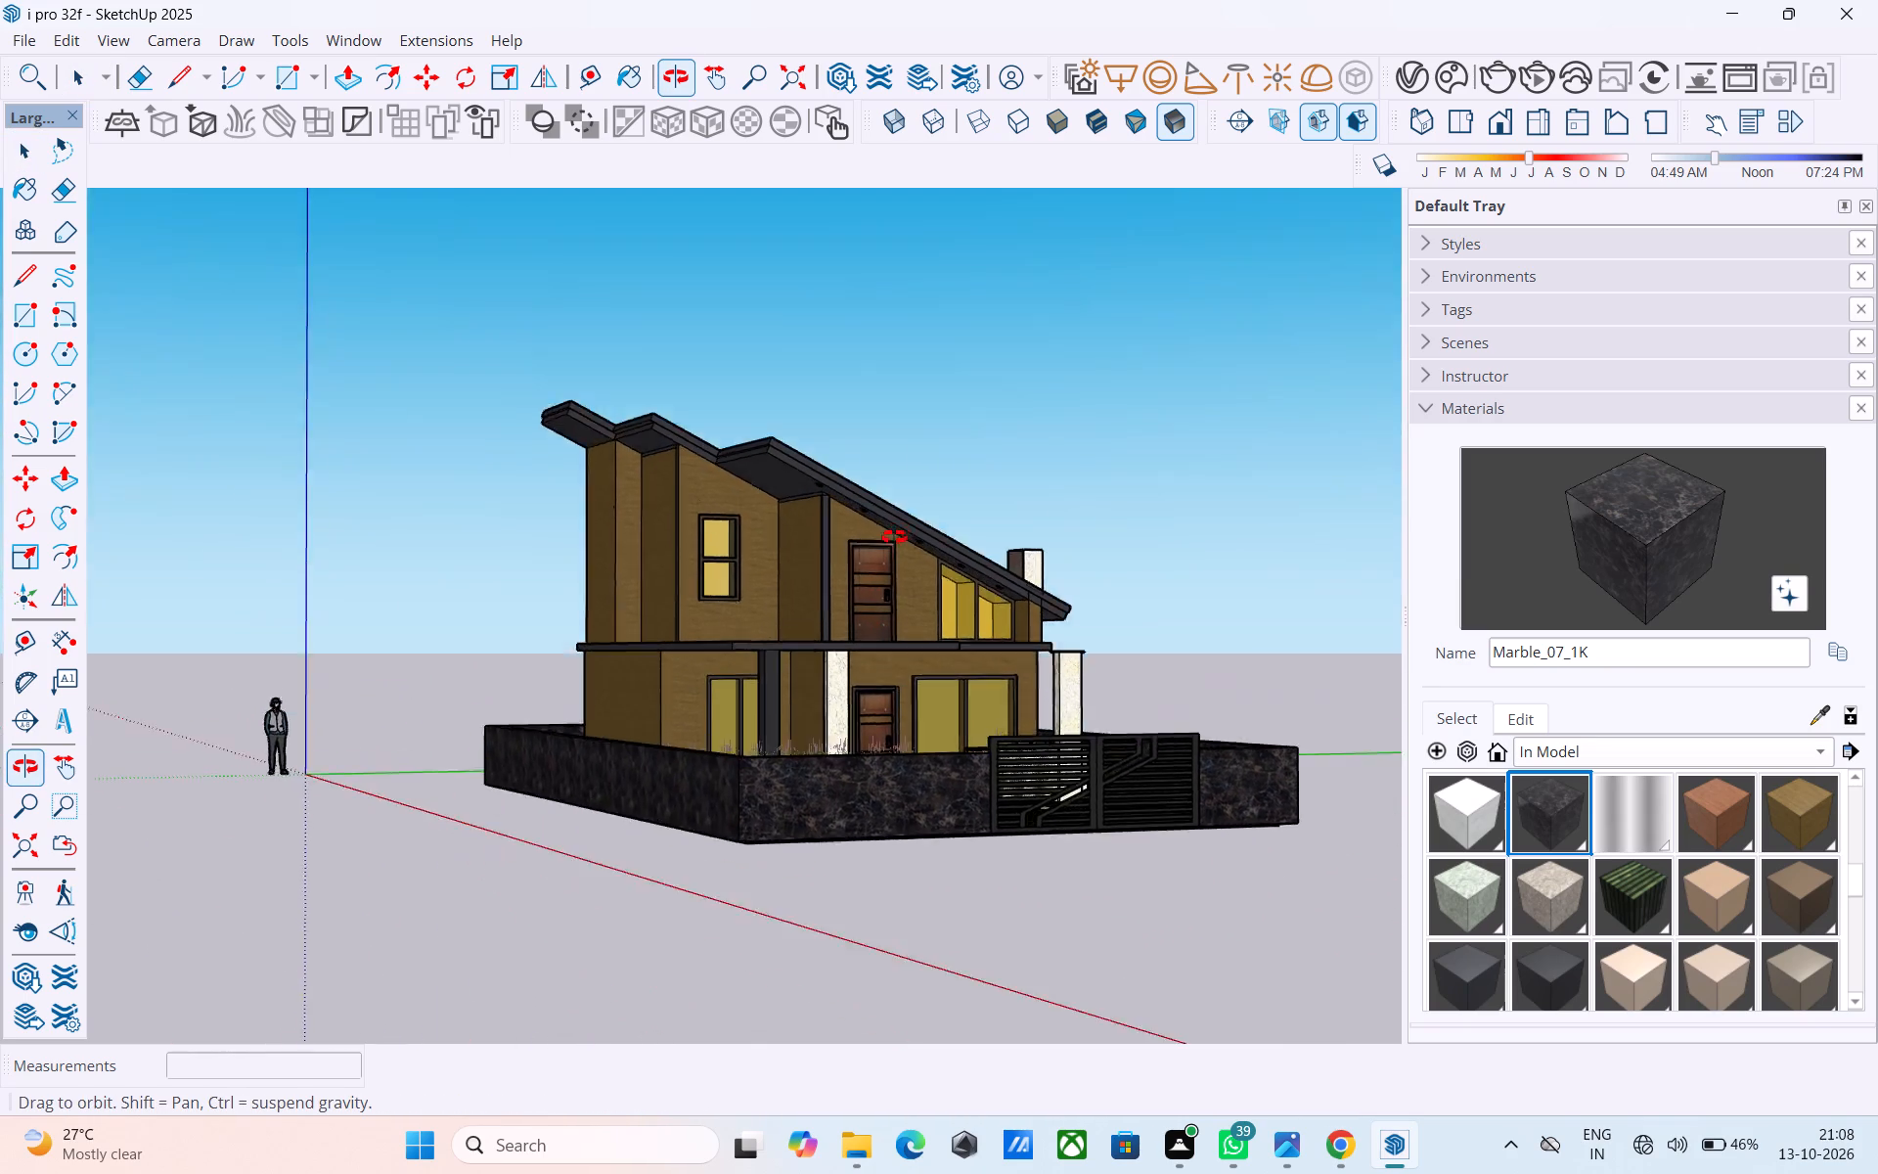
middle_click_drag(894, 537, 734, 559)
scroll(889, 599, "up", 5)
middle_click_drag(901, 606, 914, 656)
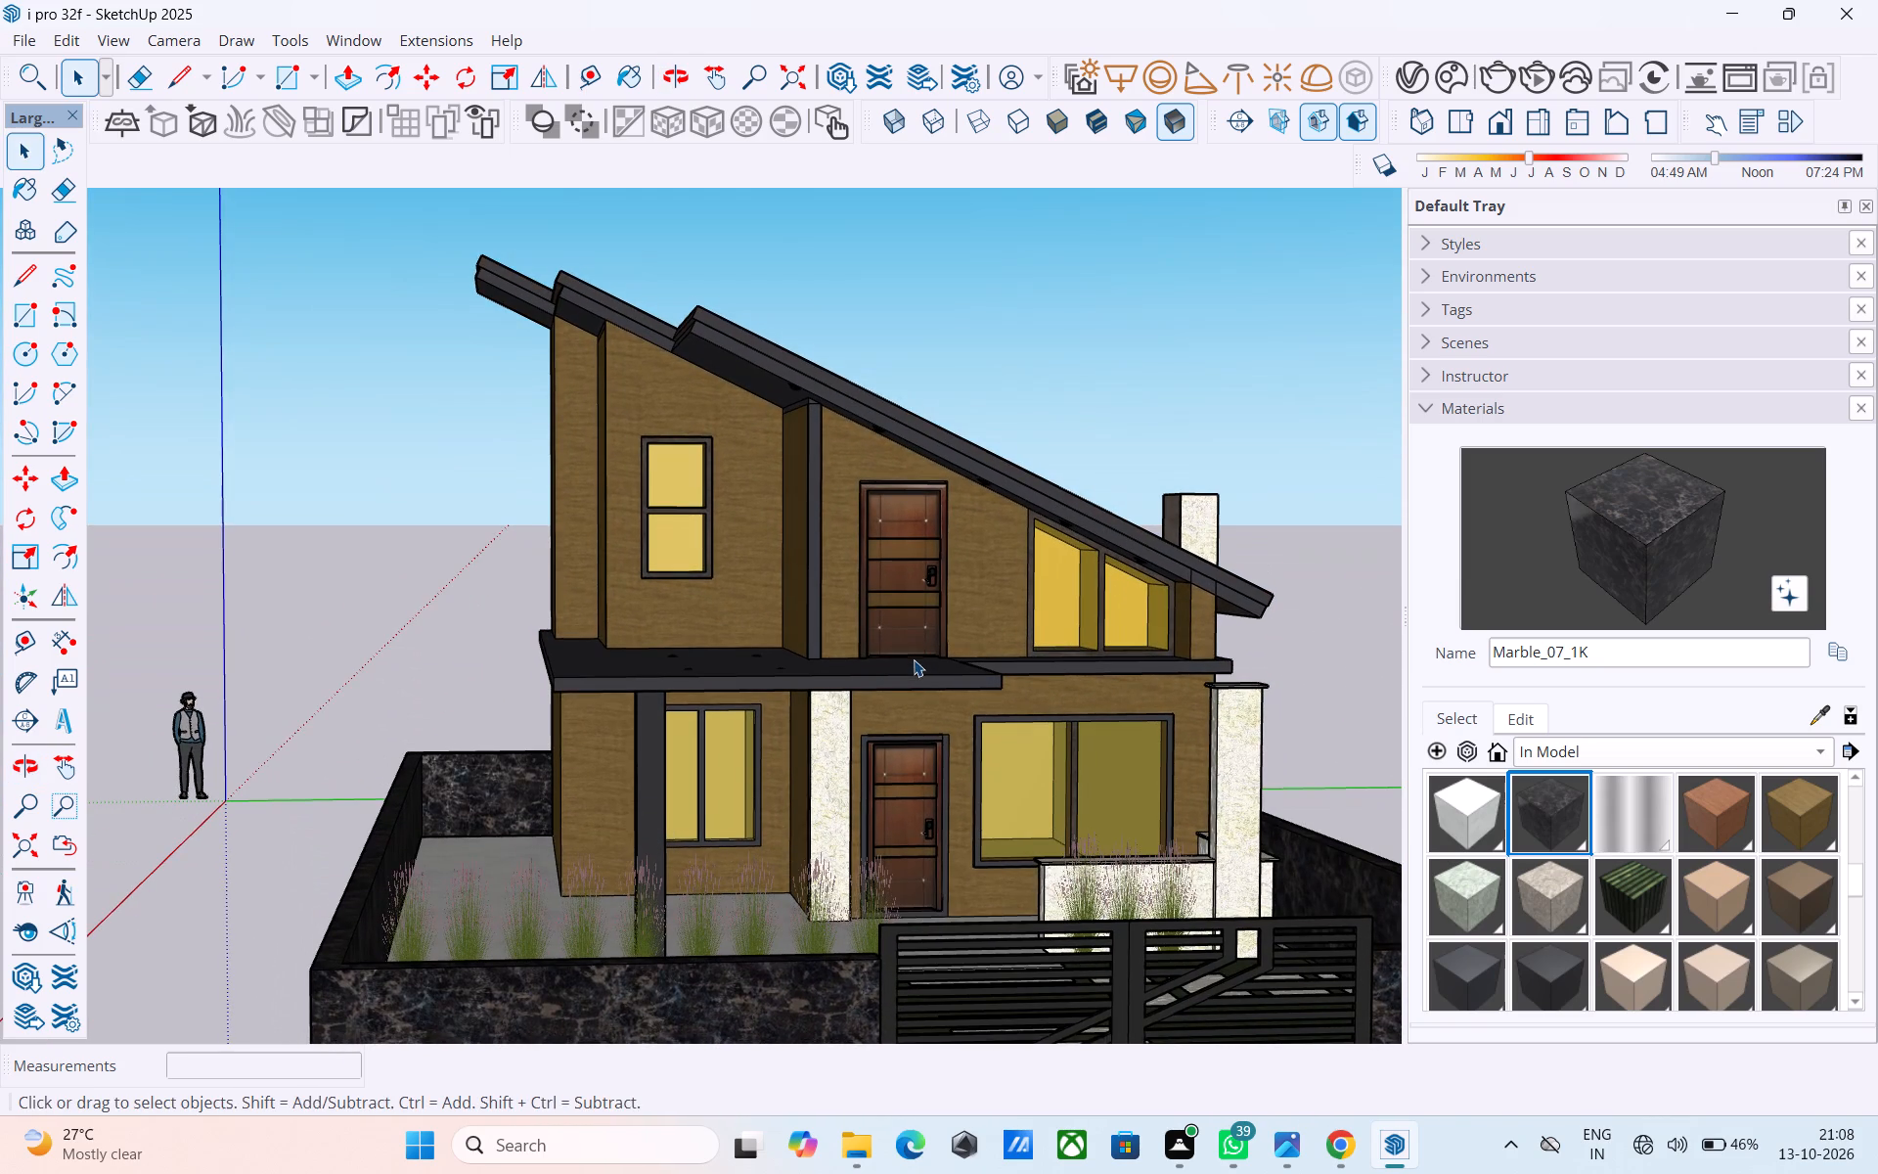
middle_click(863, 735)
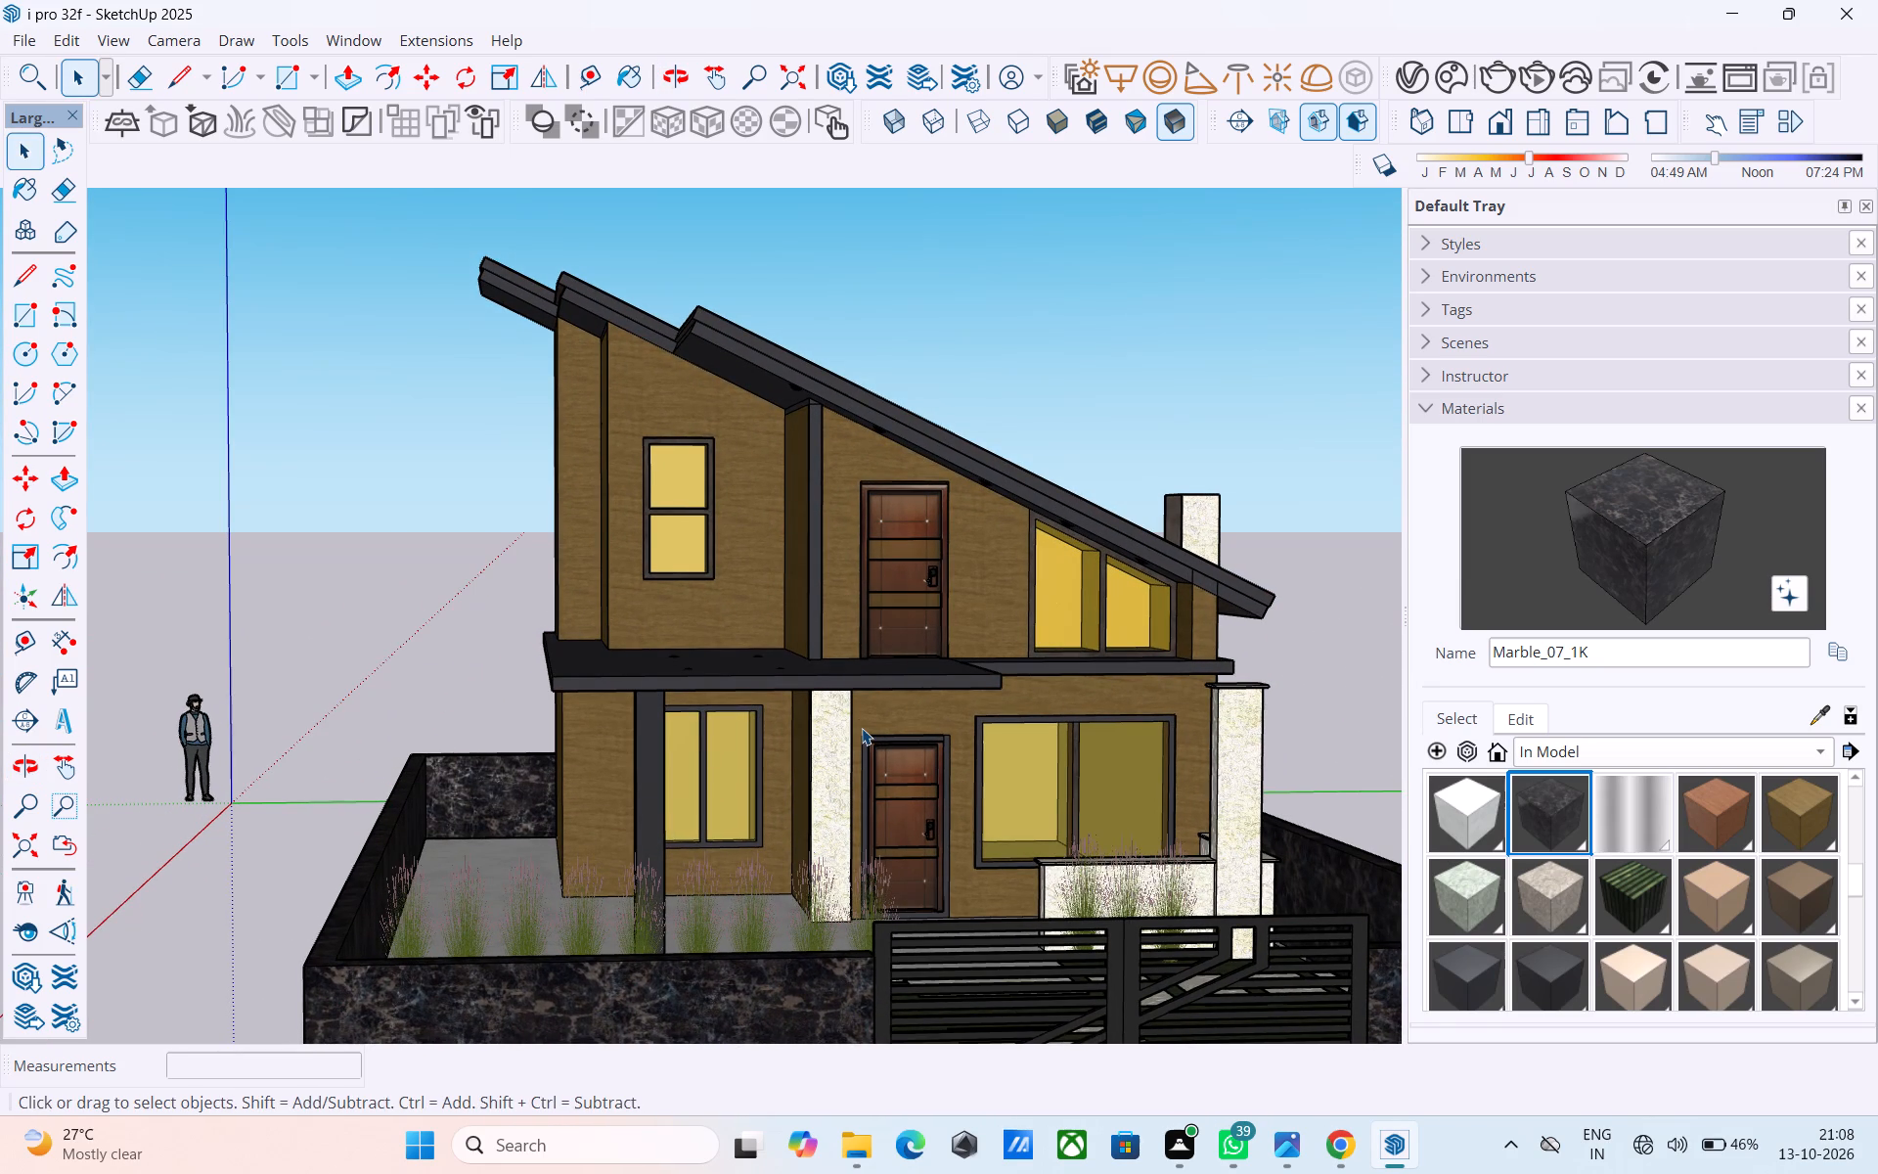
key("ctrl+s")
Examine the underside of the base and the house's facade, roof and boundary wall from opposite front corners.
scroll(855, 750, "down", 1)
middle_click_drag(855, 750, 1310, 564)
scroll(1044, 536, "down", 2)
middle_click_drag(1046, 548, 1027, 559)
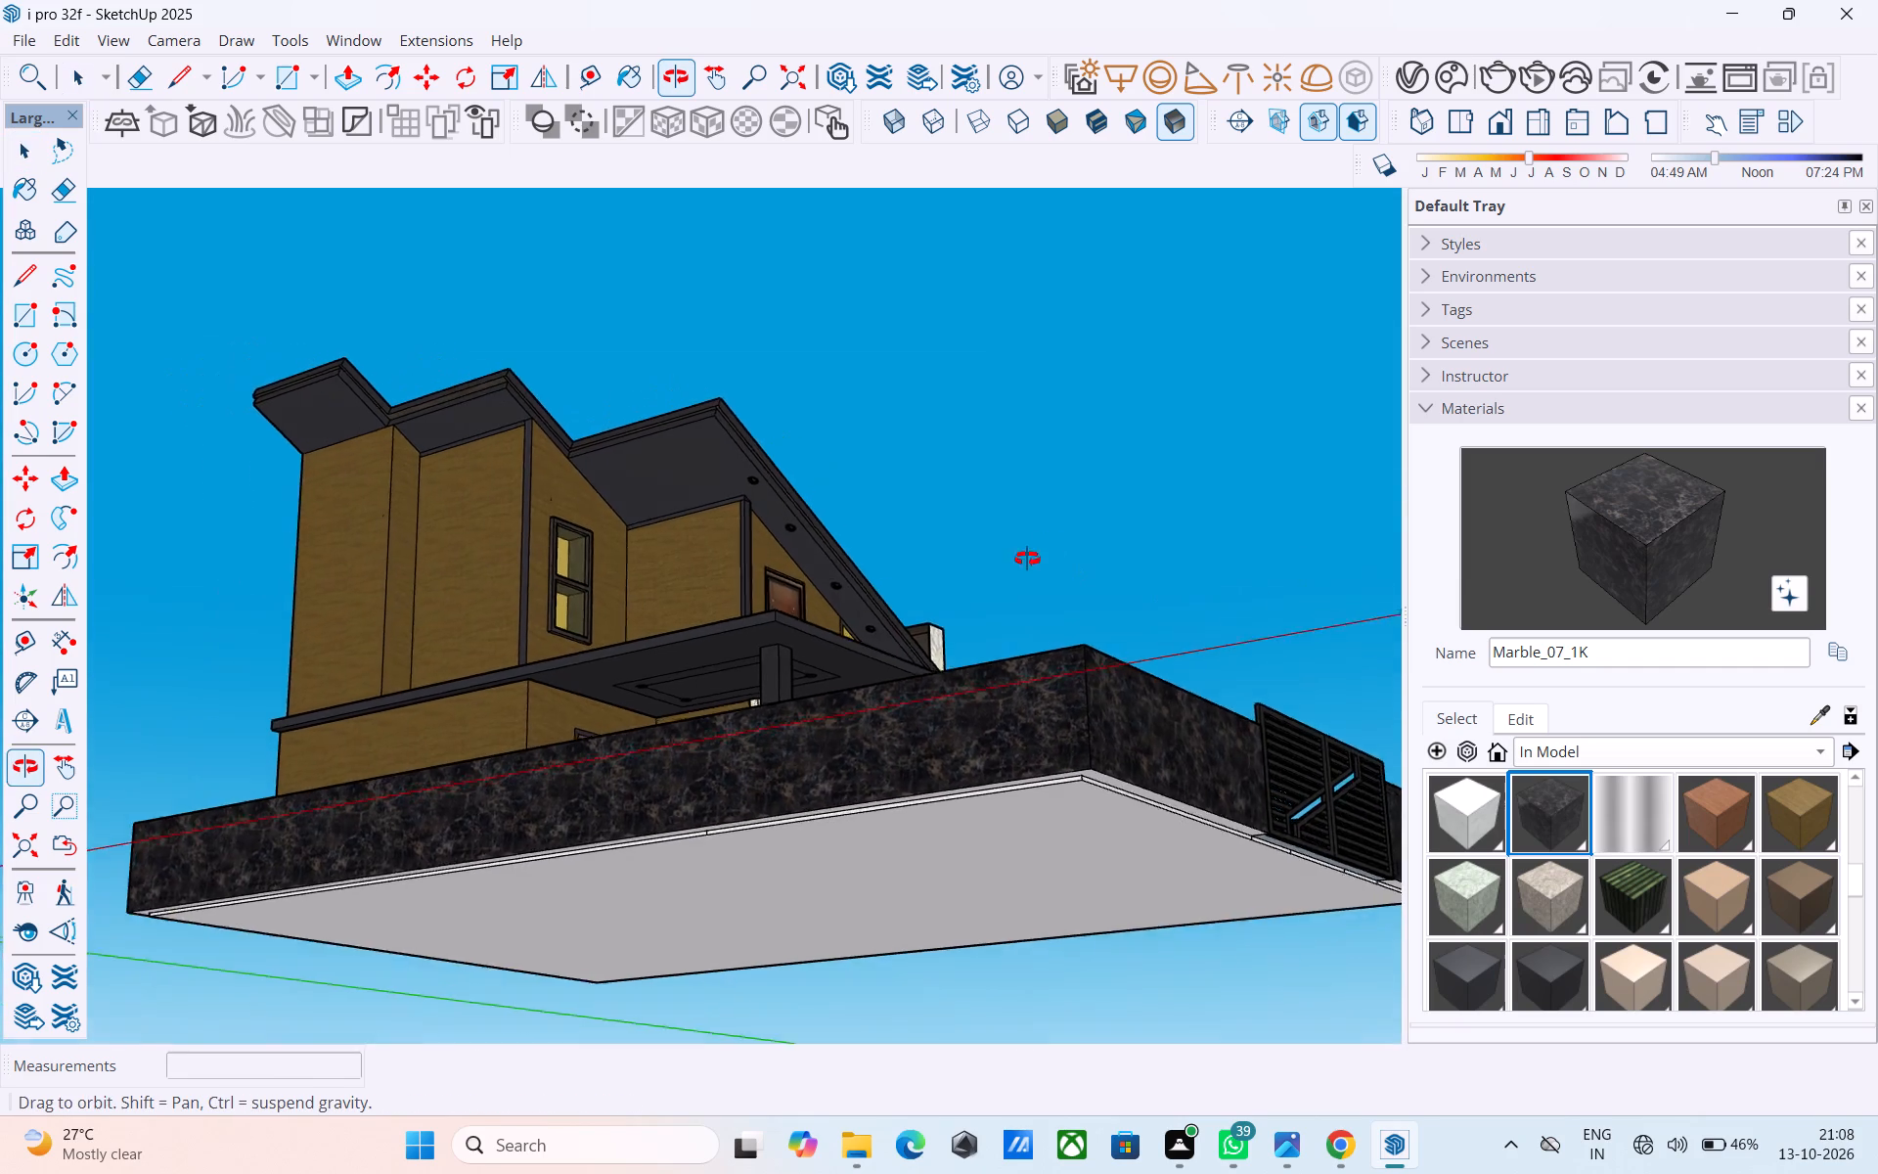
middle_click_drag(1027, 559, 406, 752)
middle_click_drag(946, 630, 1241, 565)
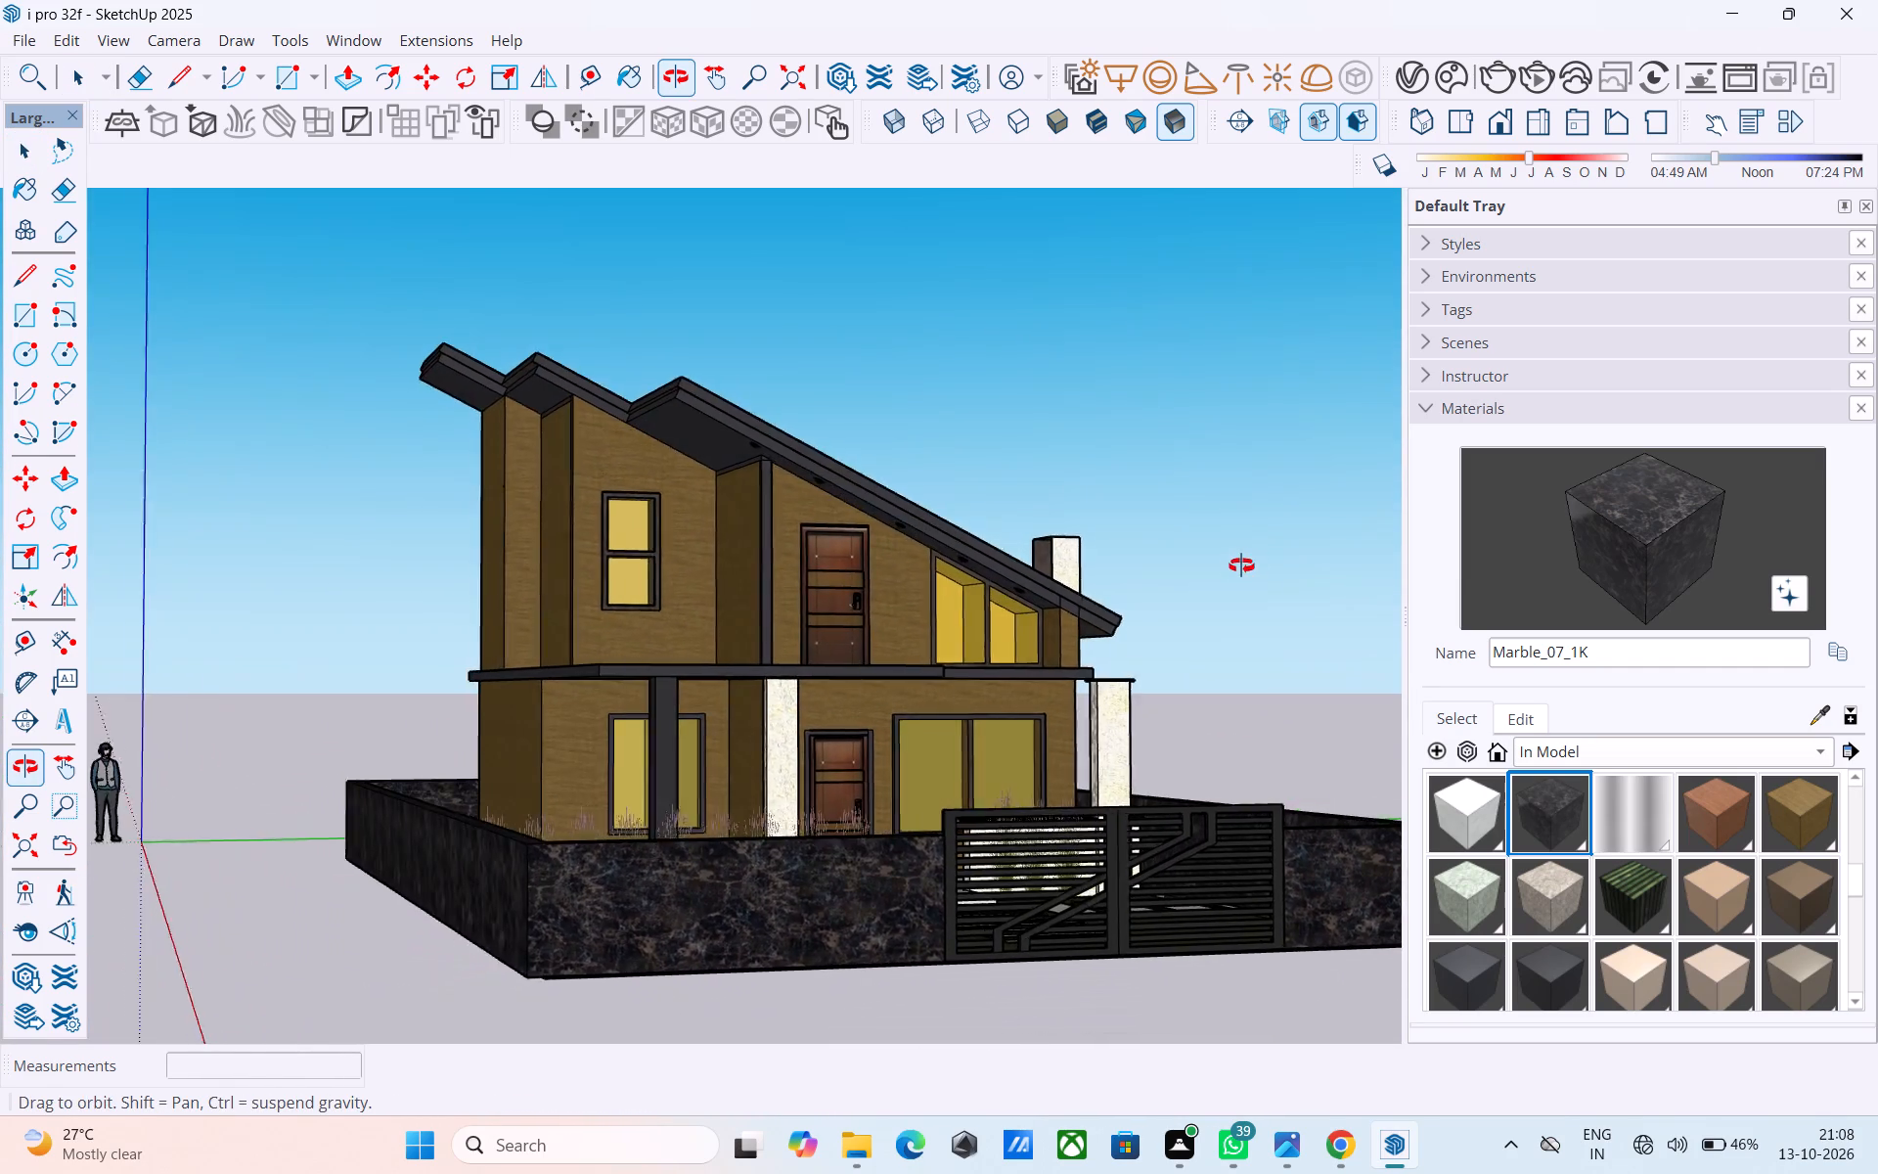
middle_click_drag(1241, 565, 1275, 570)
scroll(1197, 609, "up", 3)
middle_click_drag(1195, 609, 734, 617)
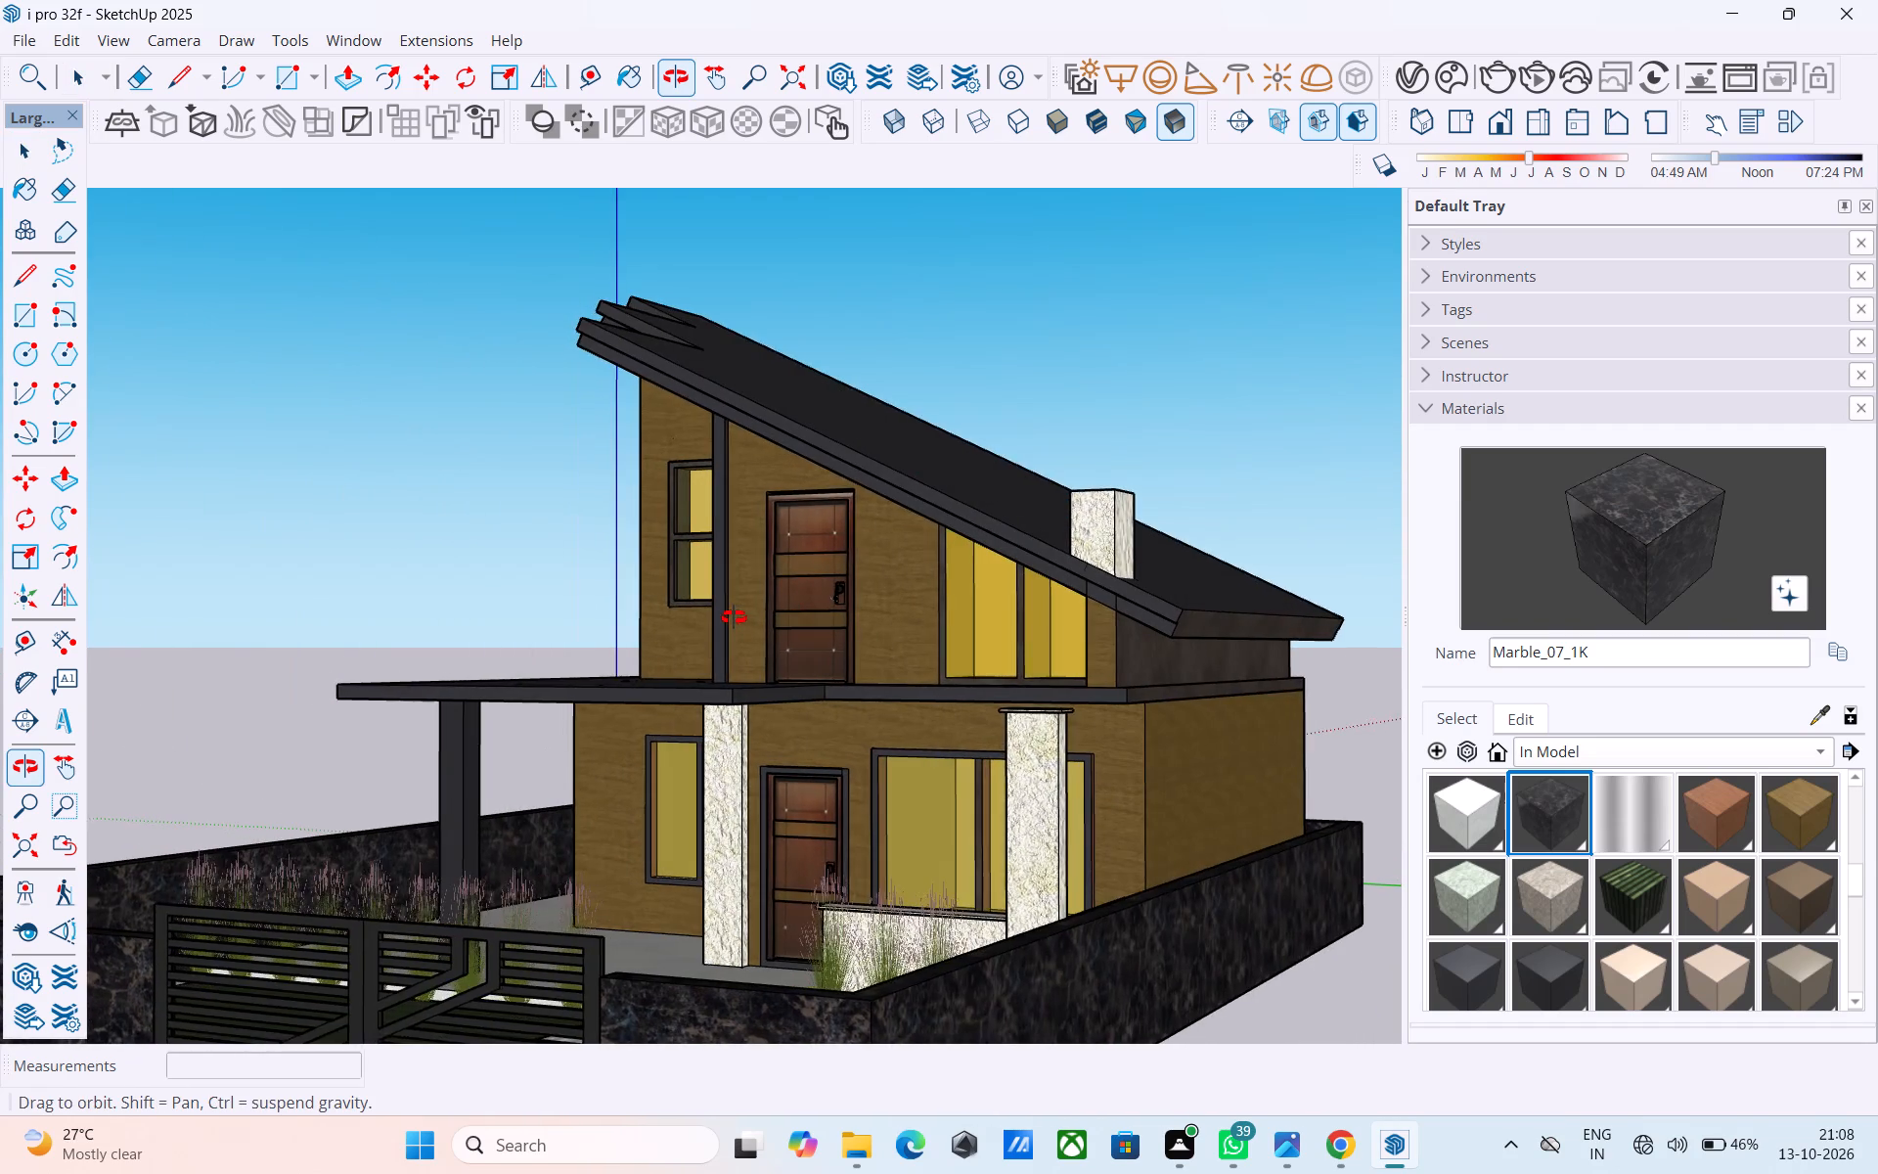
middle_click_drag(734, 617, 1188, 632)
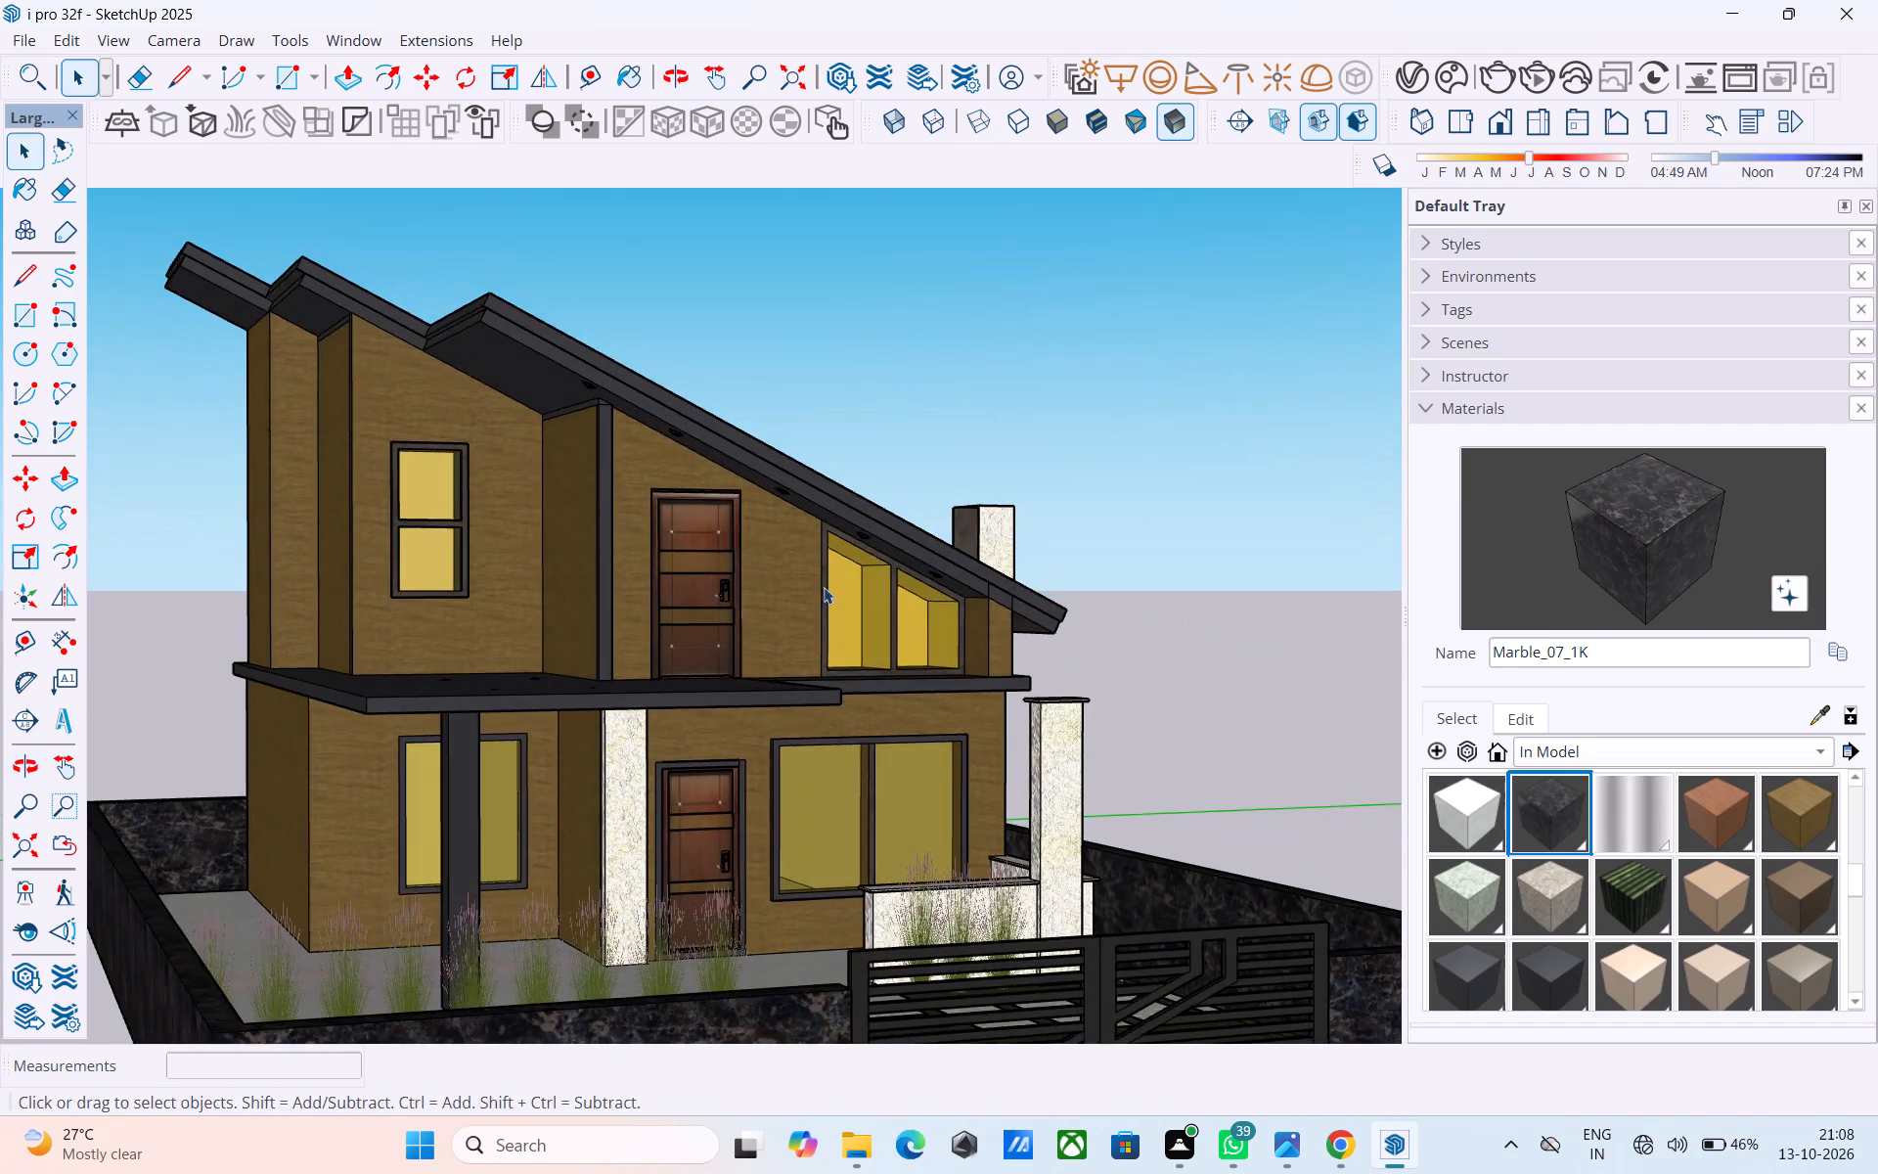
middle_click_drag(767, 569, 1035, 593)
scroll(1185, 583, "down", 5)
middle_click_drag(1194, 586, 989, 659)
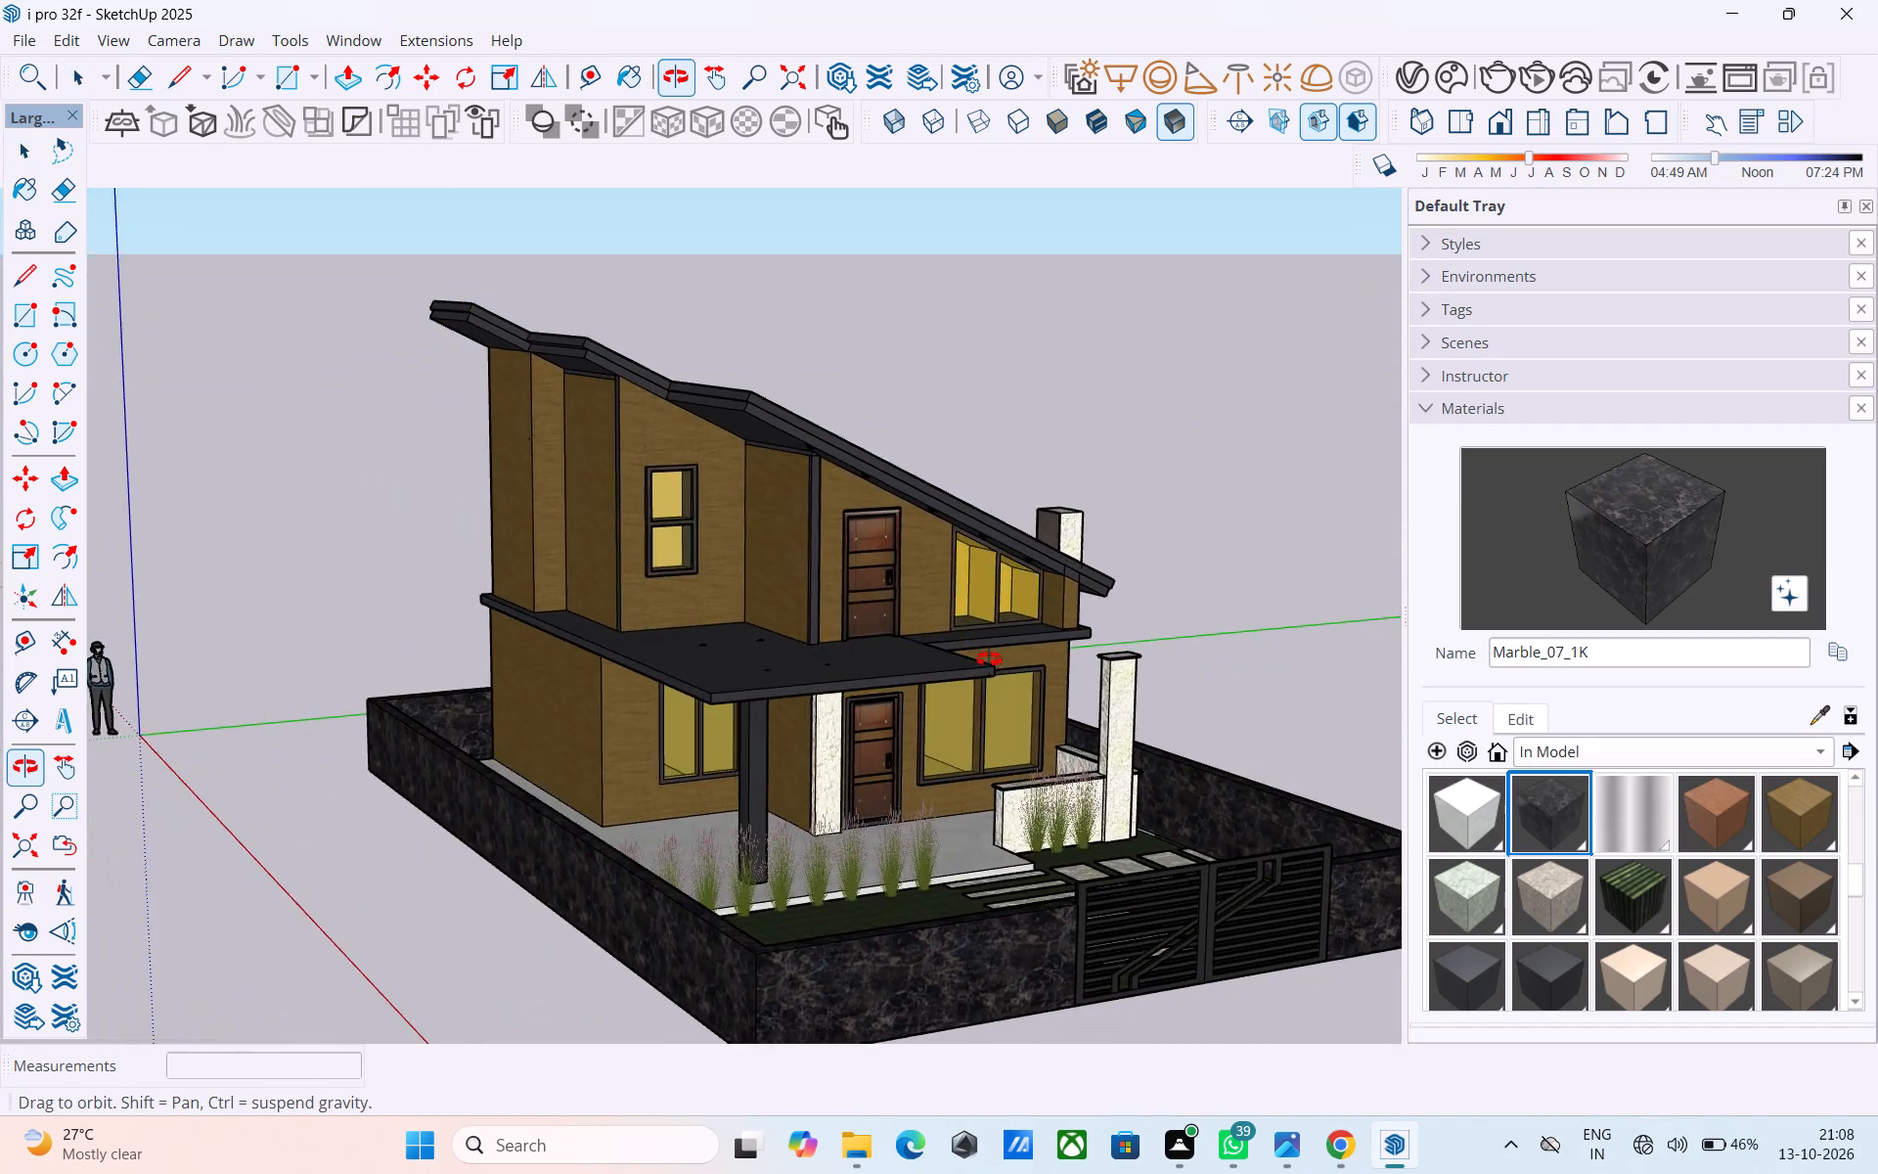
middle_click_drag(989, 659, 990, 661)
Inside the upper-storey group, draw a line along the roof at the chimney's base to complete its open side face.
scroll(994, 527, "up", 9)
scroll(1506, 882, "up", 2)
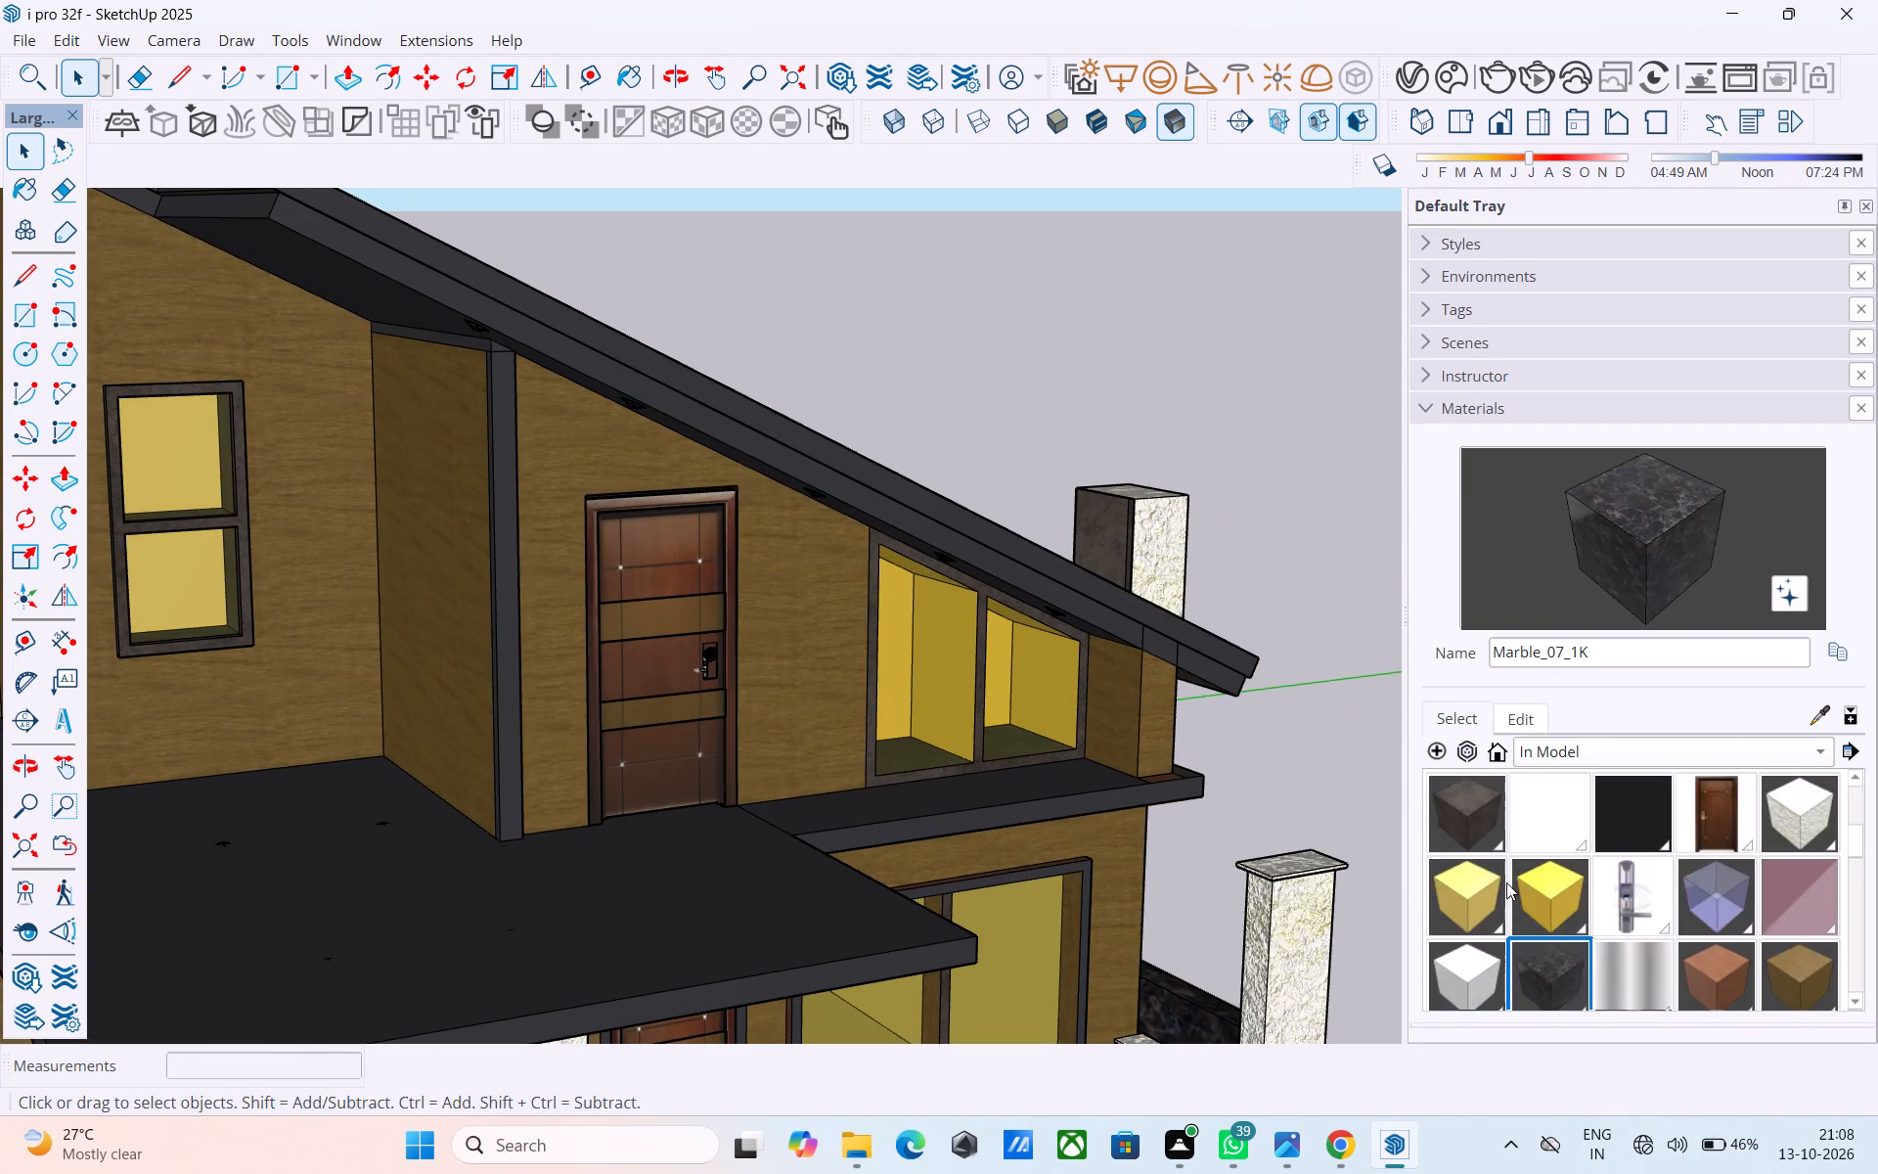
scroll(1506, 882, "up", 2)
scroll(1843, 894, "up", 2)
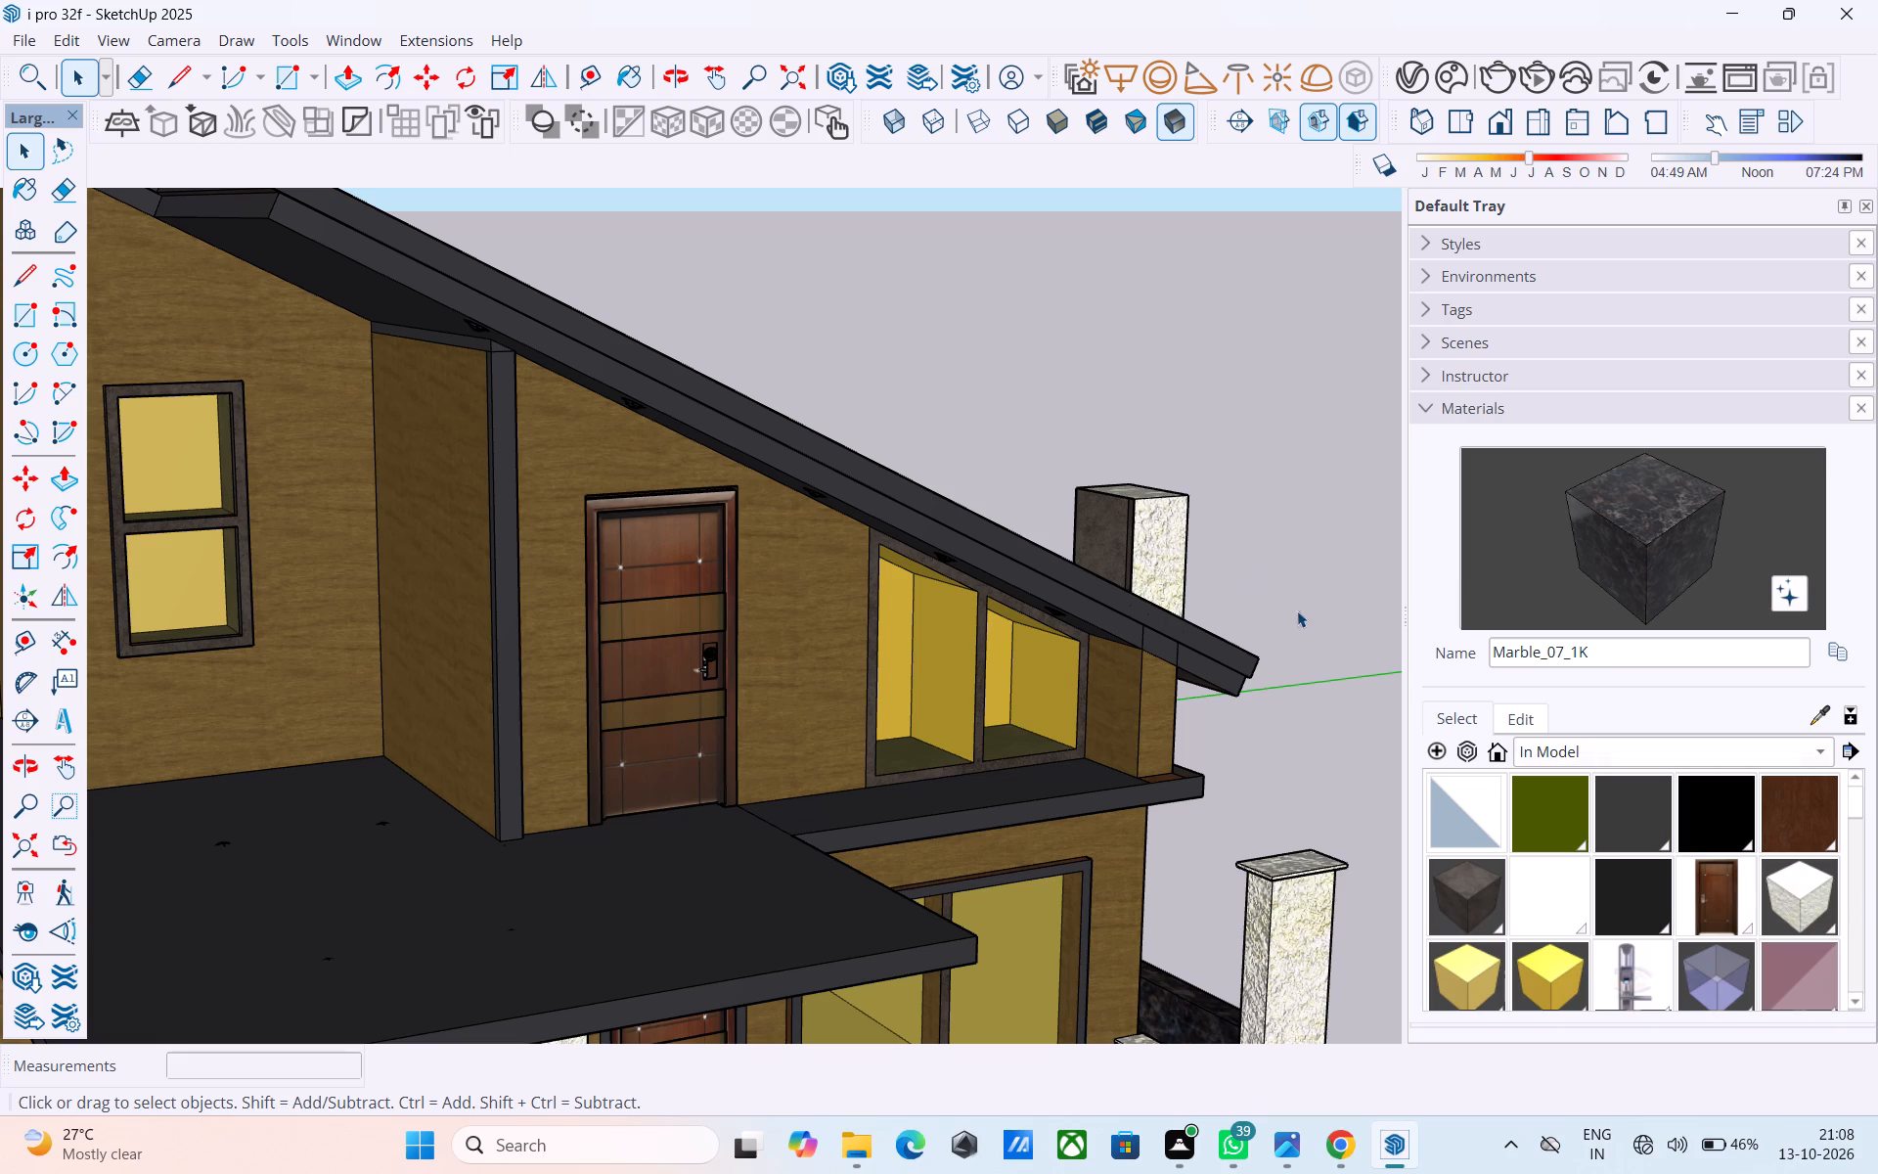
double_click(1104, 566)
middle_click_drag(1104, 566, 1080, 679)
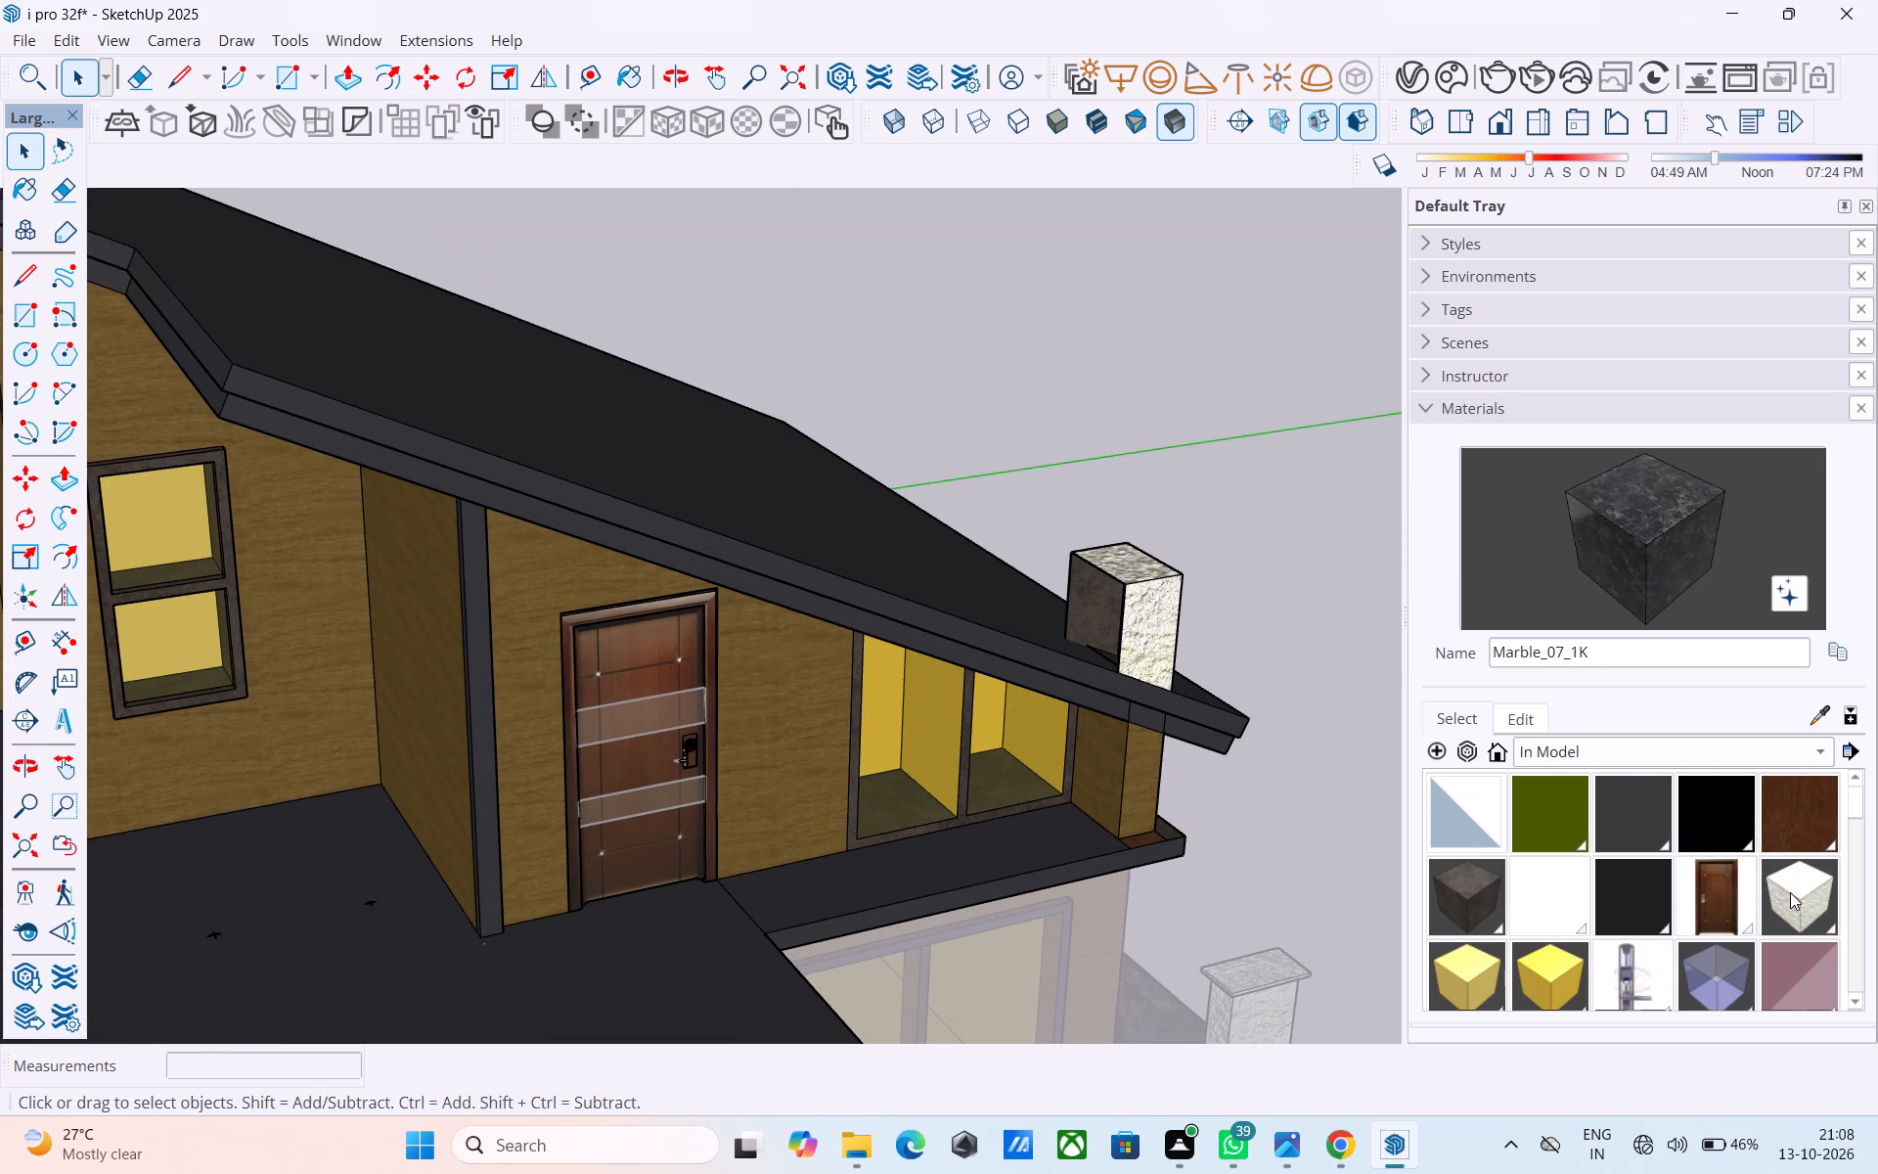
left_click(1790, 892)
scroll(1304, 667, "up", 7)
middle_click_drag(966, 582, 1146, 772)
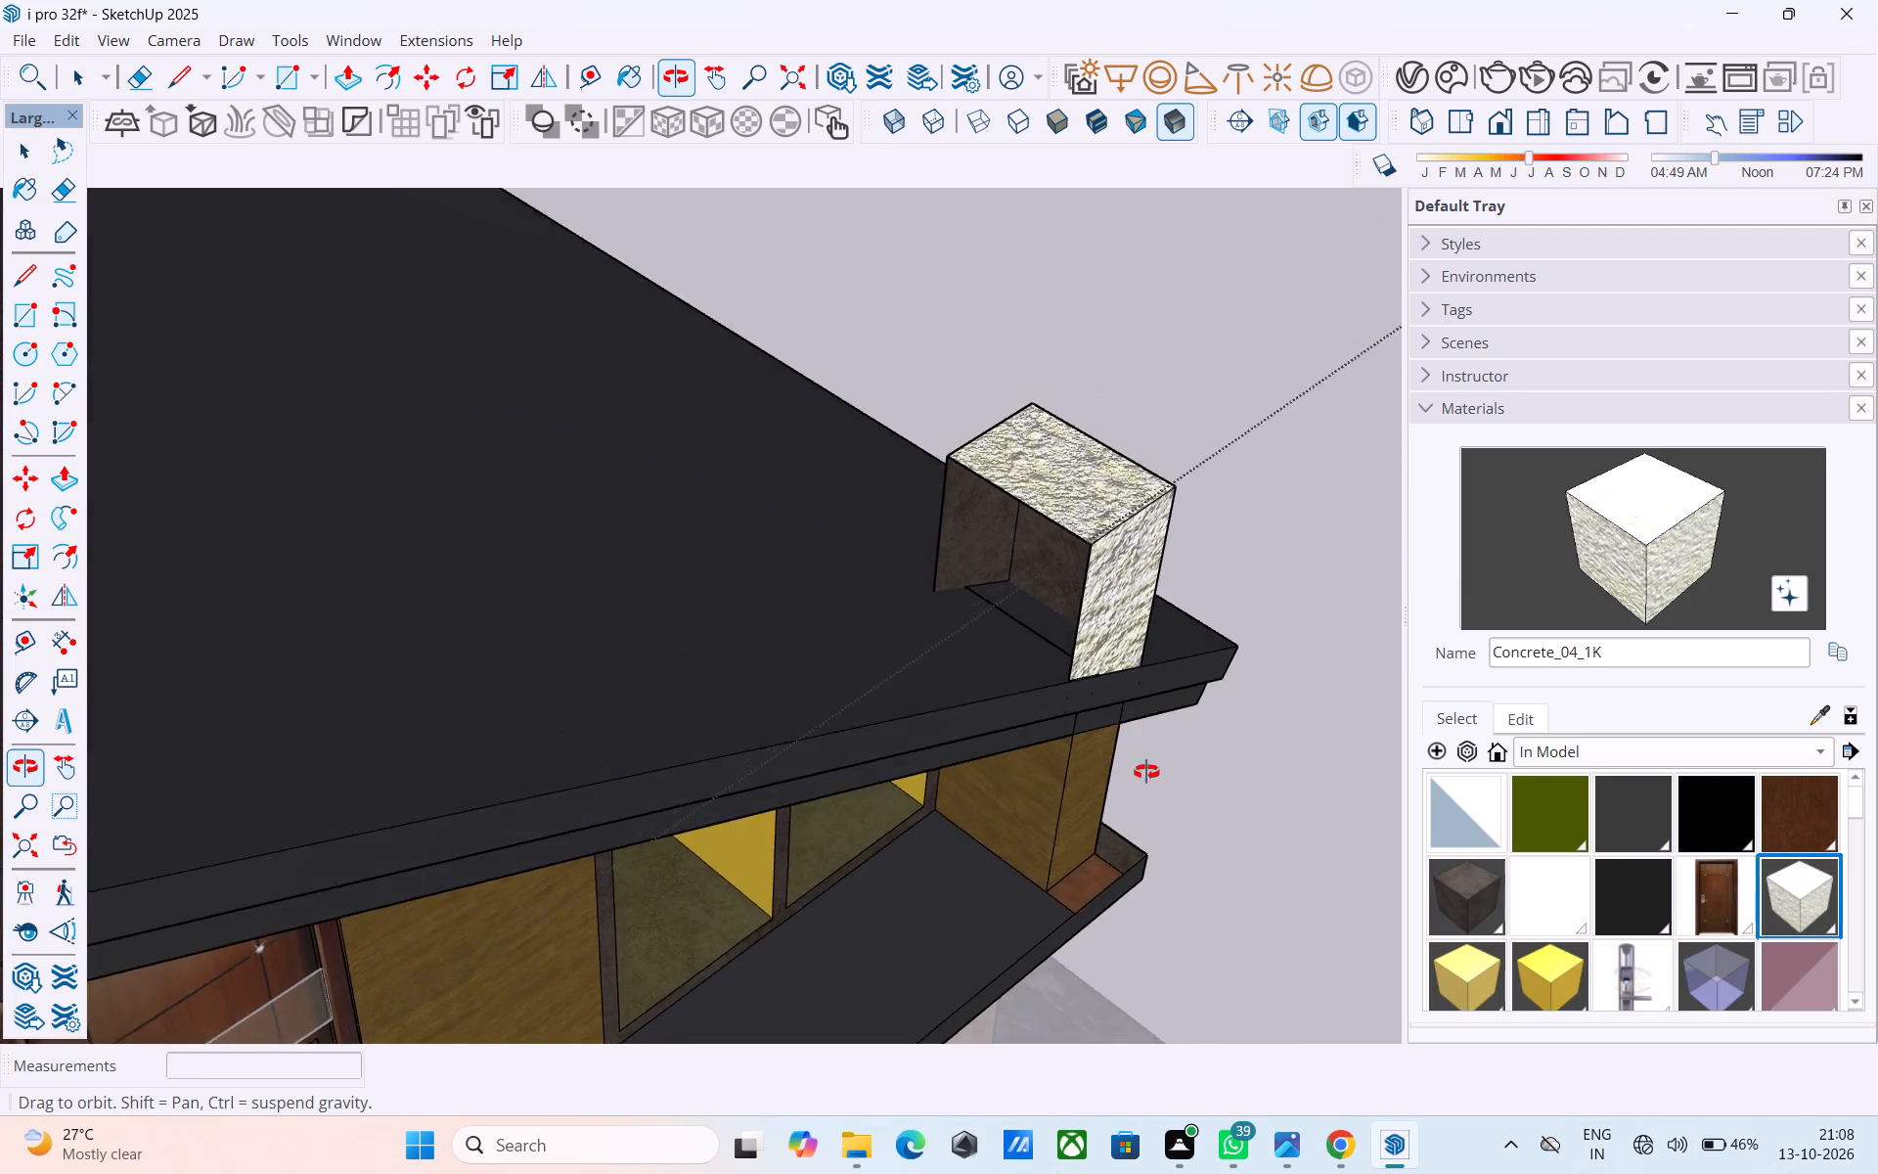
middle_click_drag(1146, 772, 1082, 601)
scroll(1013, 548, "up", 5)
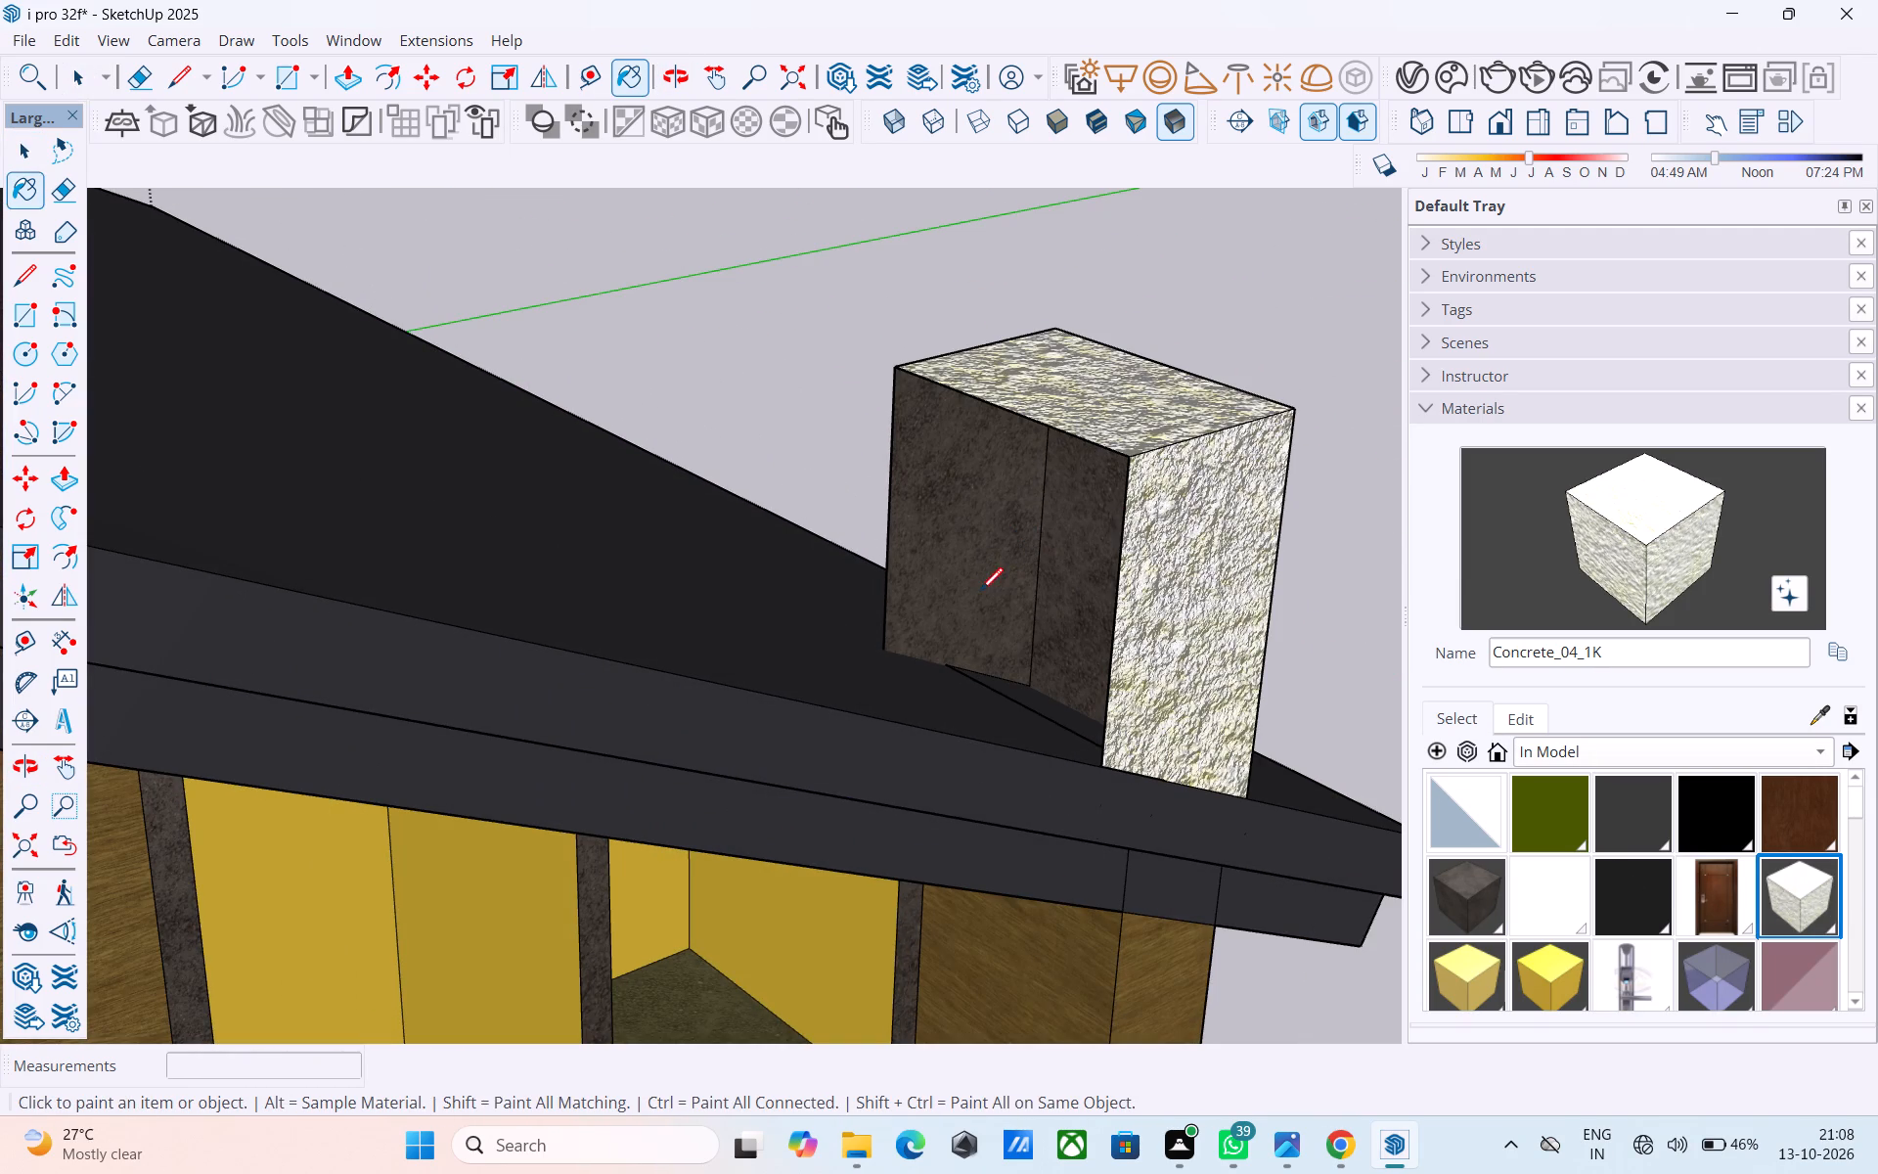
key("l")
scroll(963, 613, "up", 4)
left_click(841, 665)
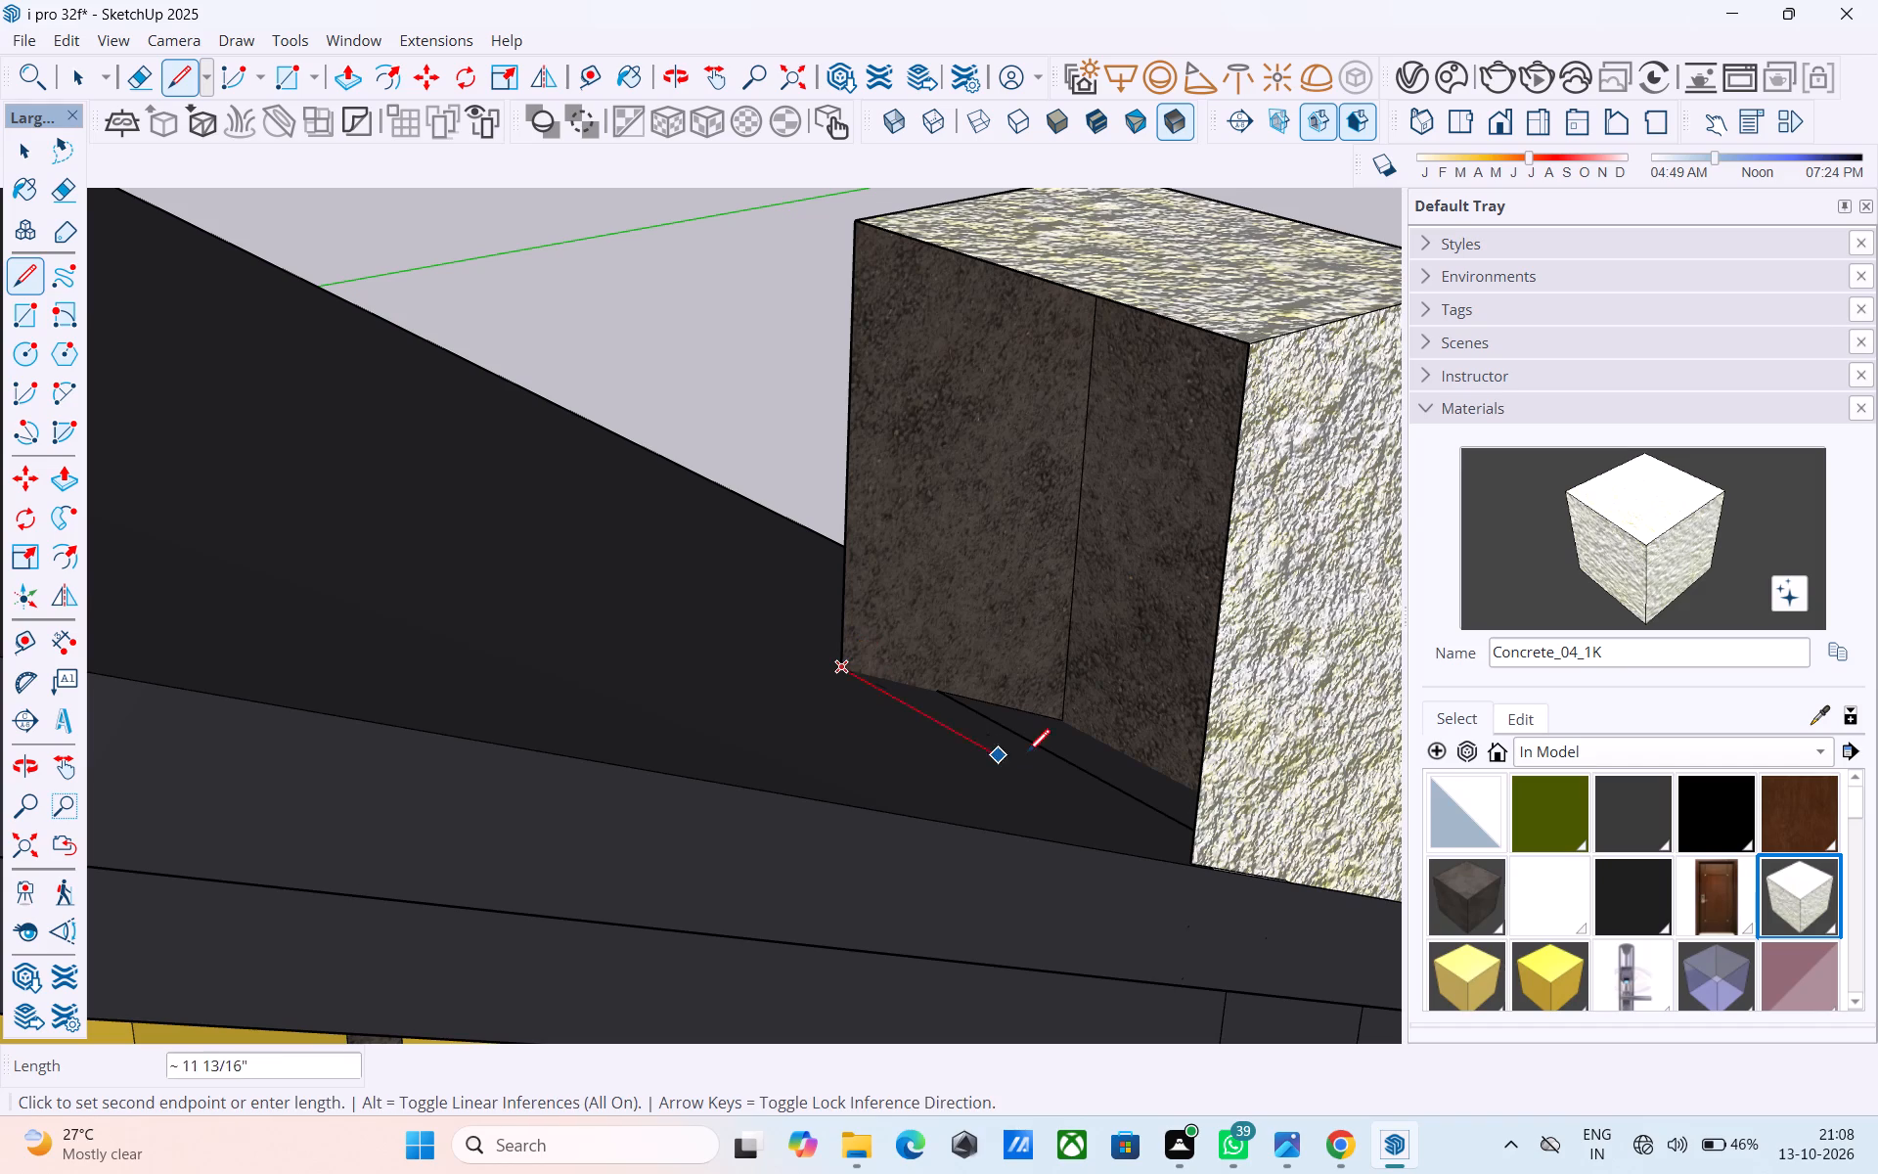
left_click(1189, 858)
Paint the chimney's completed side face with the Concrete_04_1K material.
left_click(1637, 528)
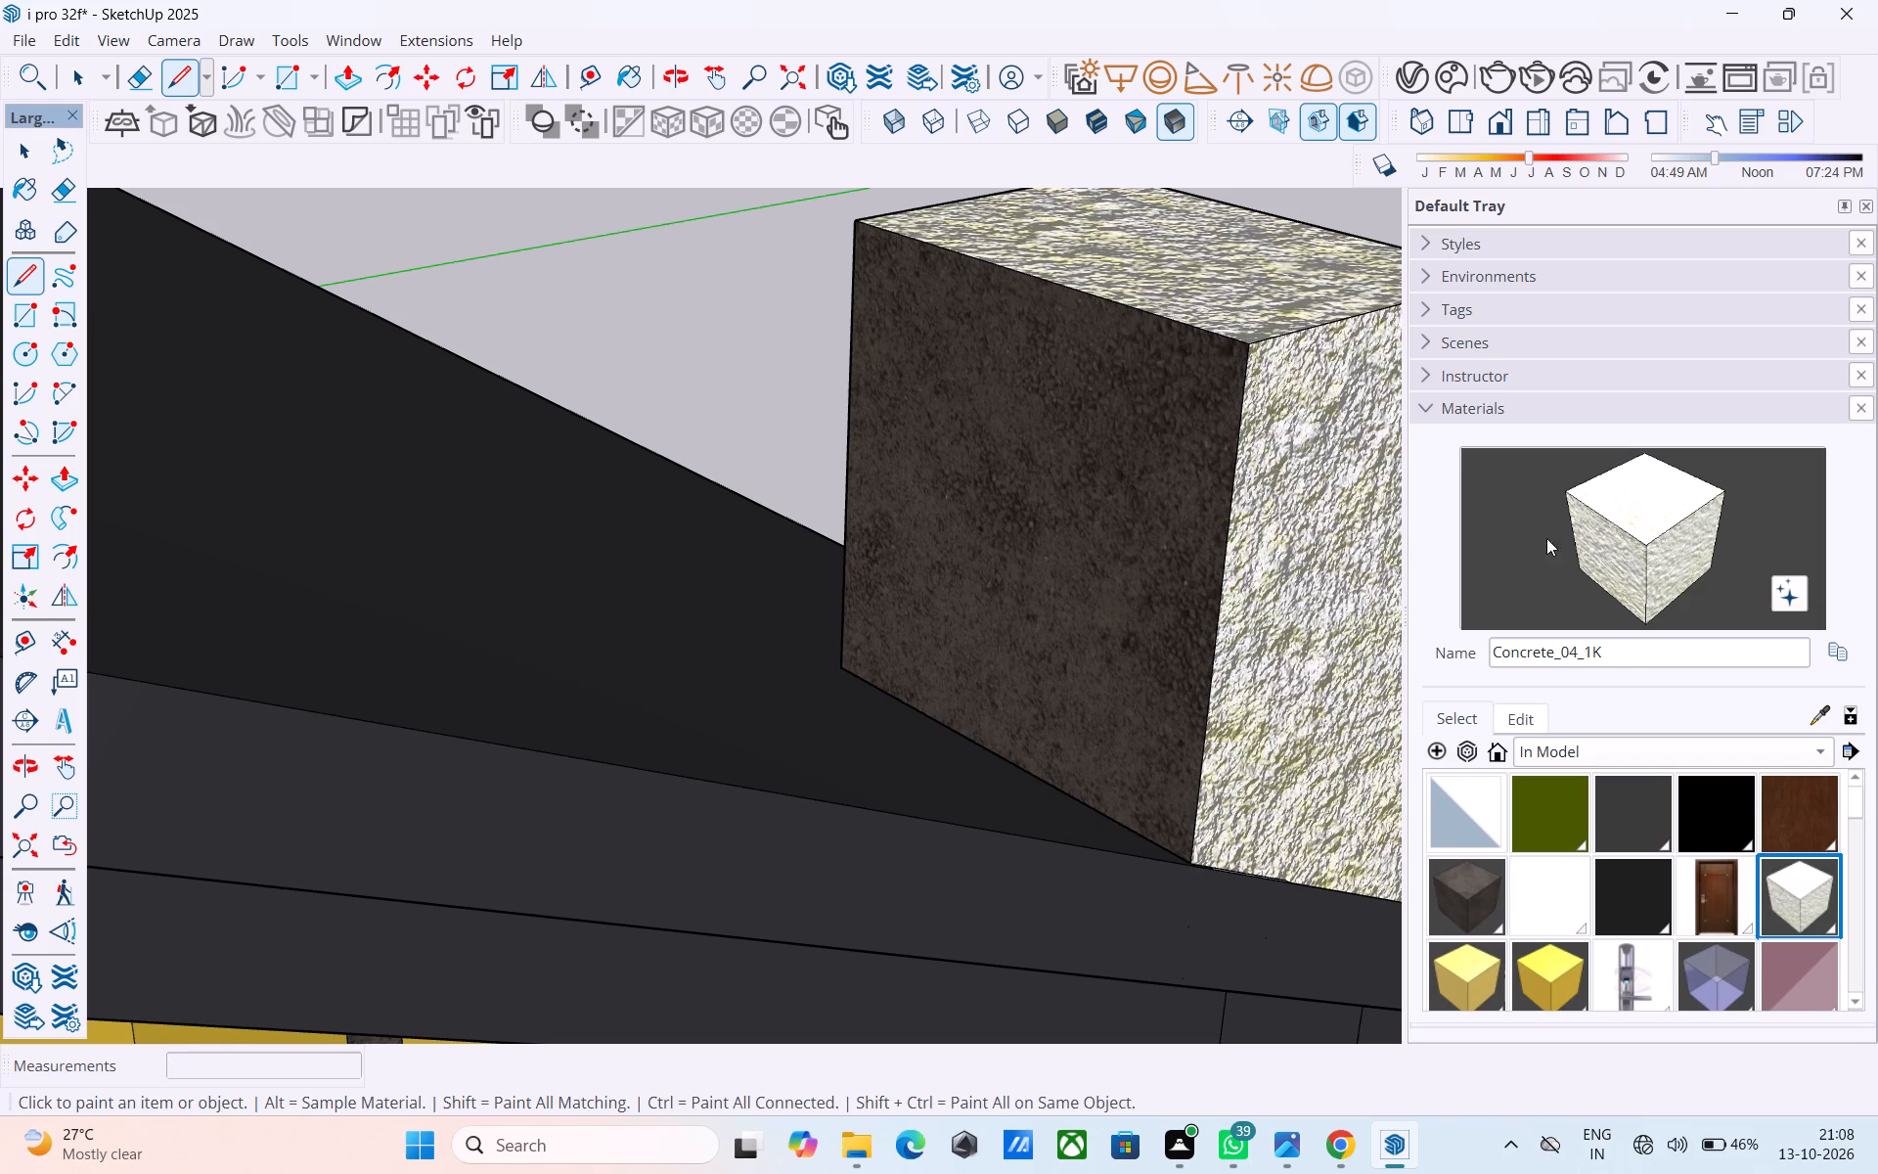
left_click(1151, 515)
Examine the chimney, the roof and the upper storey's front from several angles.
scroll(1140, 610, "down", 3)
middle_click_drag(1075, 680, 0, 527)
middle_click_drag(661, 628, 194, 621)
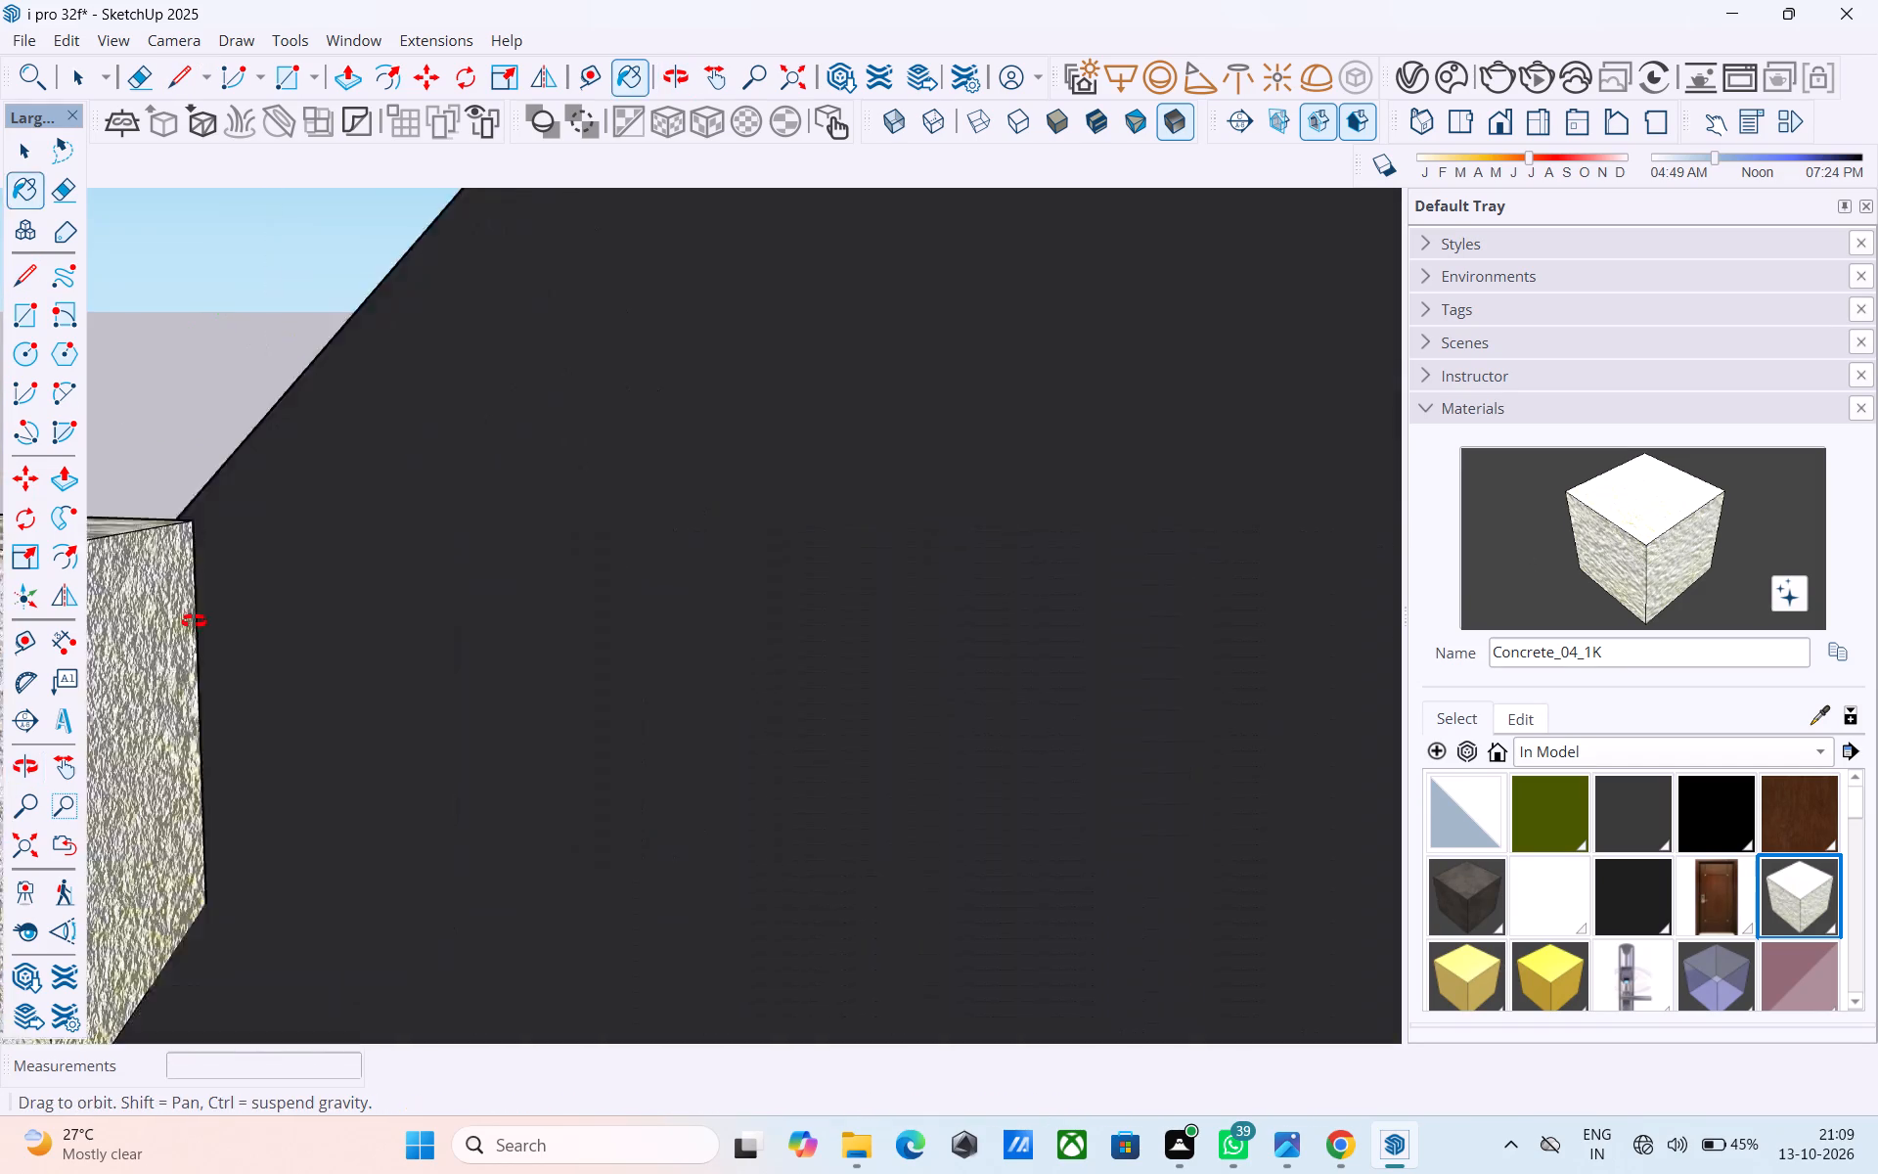
middle_click_drag(194, 621, 354, 606)
scroll(510, 571, "down", 4)
scroll(246, 608, "down", 3)
middle_click_drag(316, 624, 986, 646)
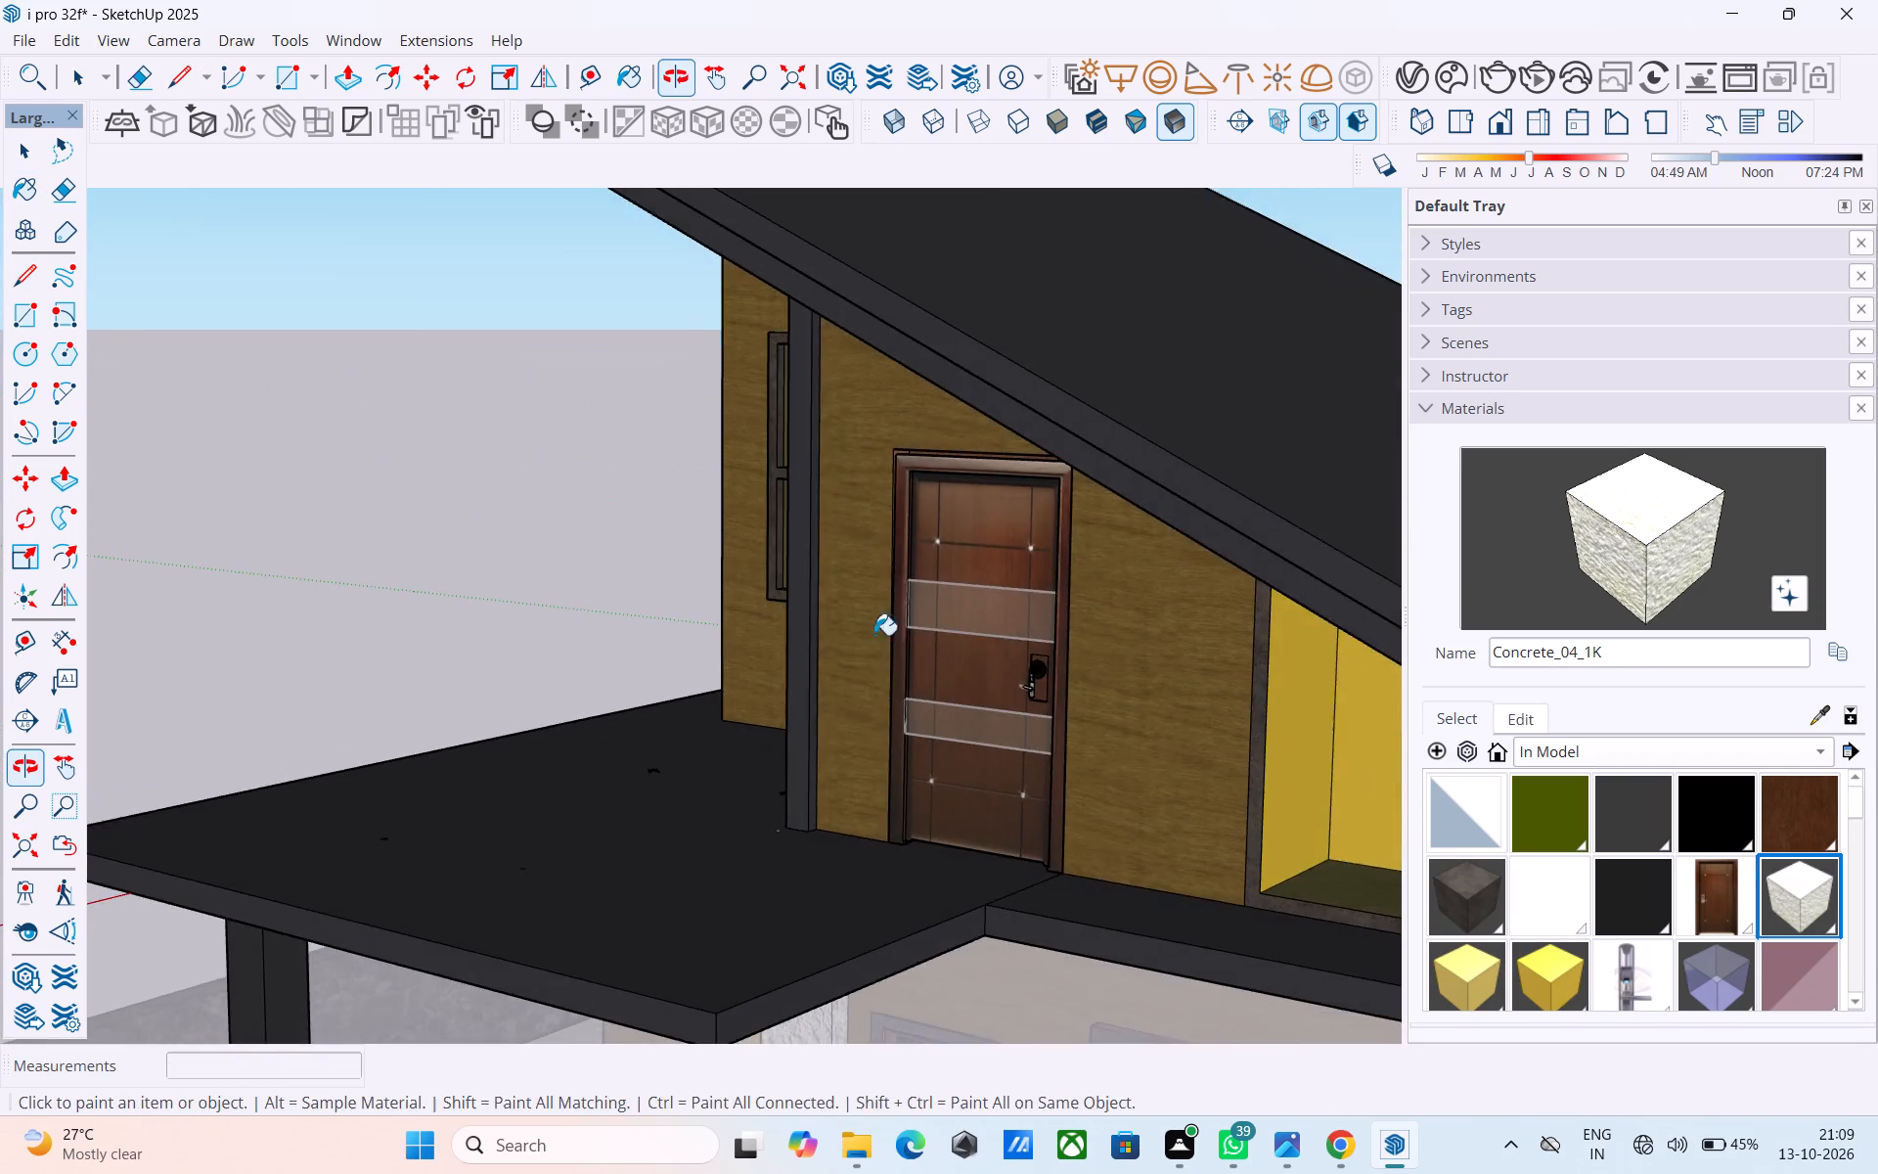
scroll(869, 643, "down", 5)
middle_click_drag(792, 683, 1302, 769)
scroll(523, 641, "down", 5)
middle_click_drag(1238, 636, 1292, 581)
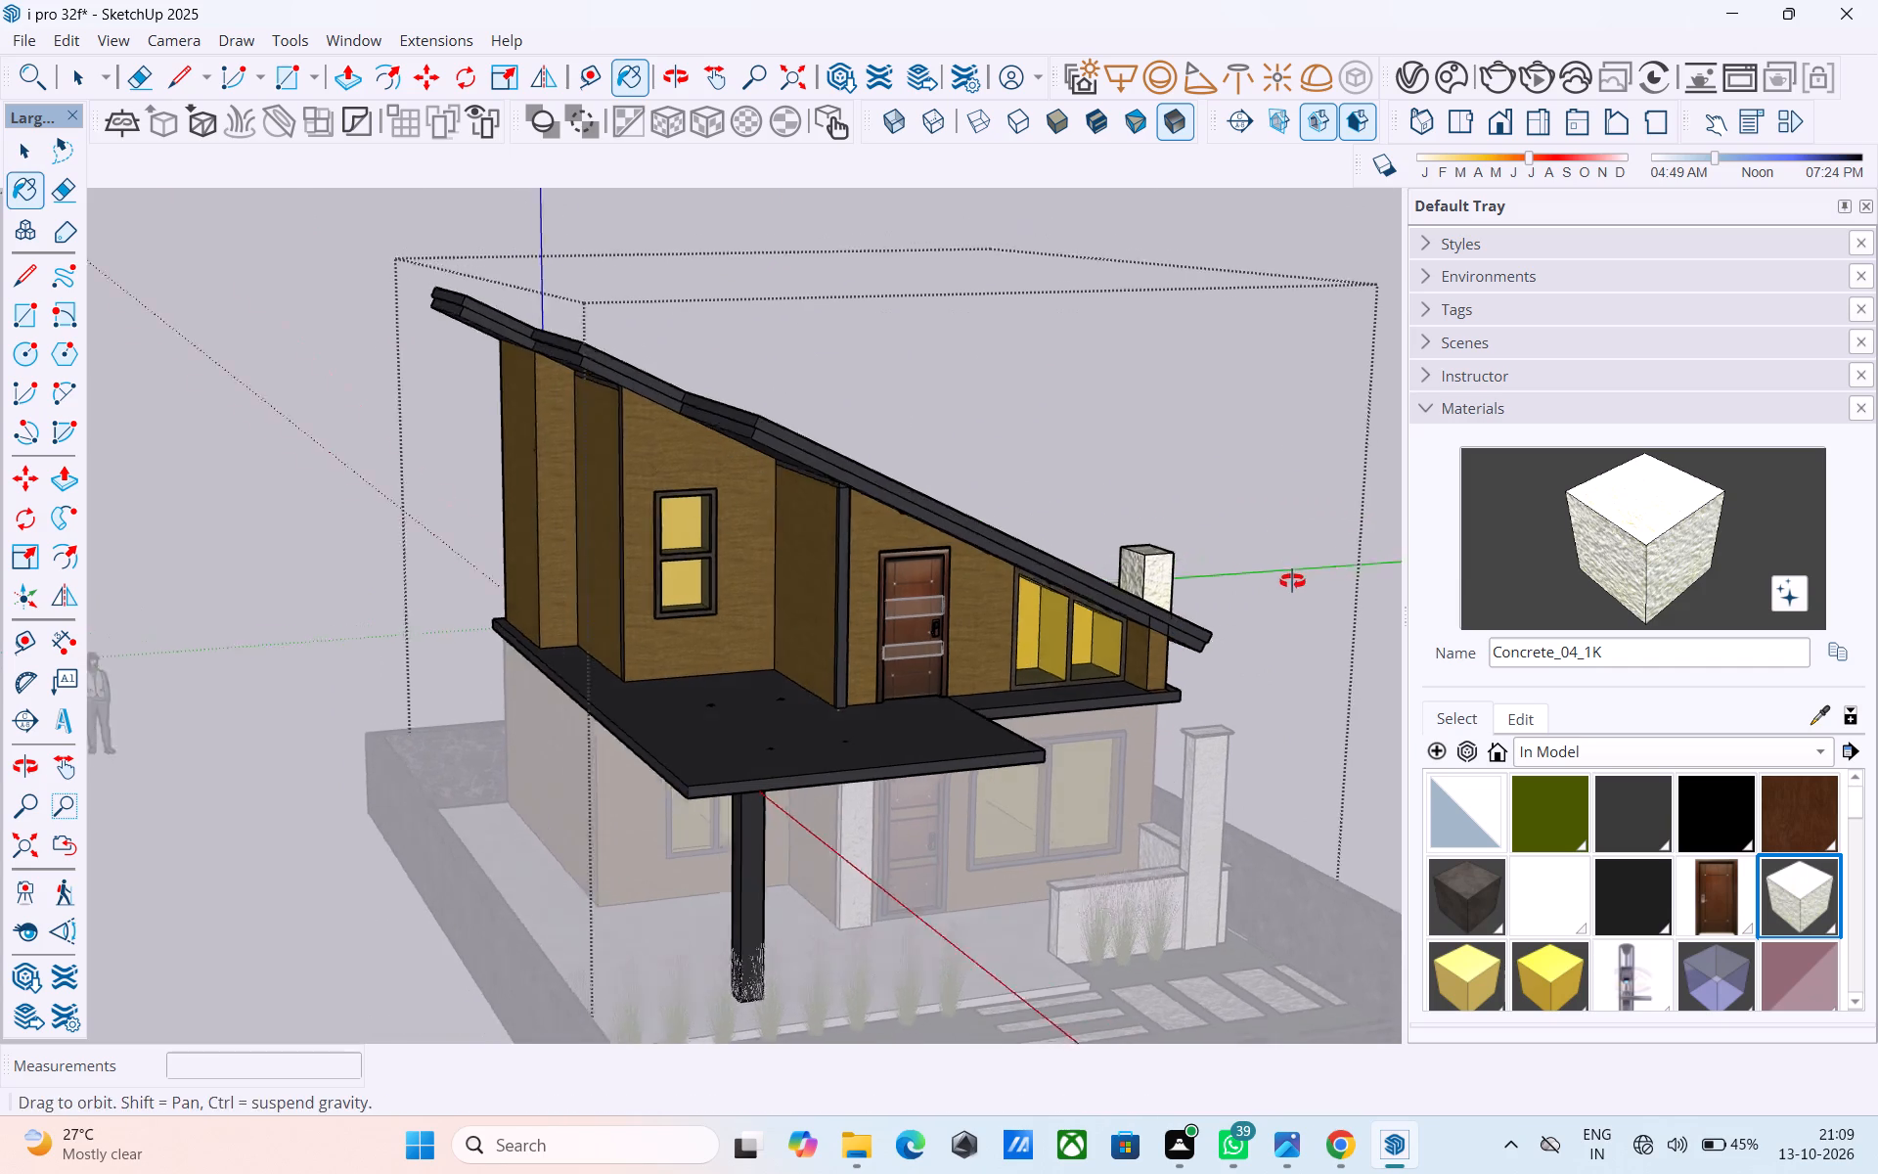
middle_click_drag(1292, 581, 1293, 580)
scroll(1392, 554, "up", 6)
middle_click_drag(1229, 573, 1088, 593)
Leave the upper-storey group and save the model.
key("space")
left_click(1316, 525)
scroll(1059, 562, "down", 6)
middle_click_drag(1058, 563, 1030, 540)
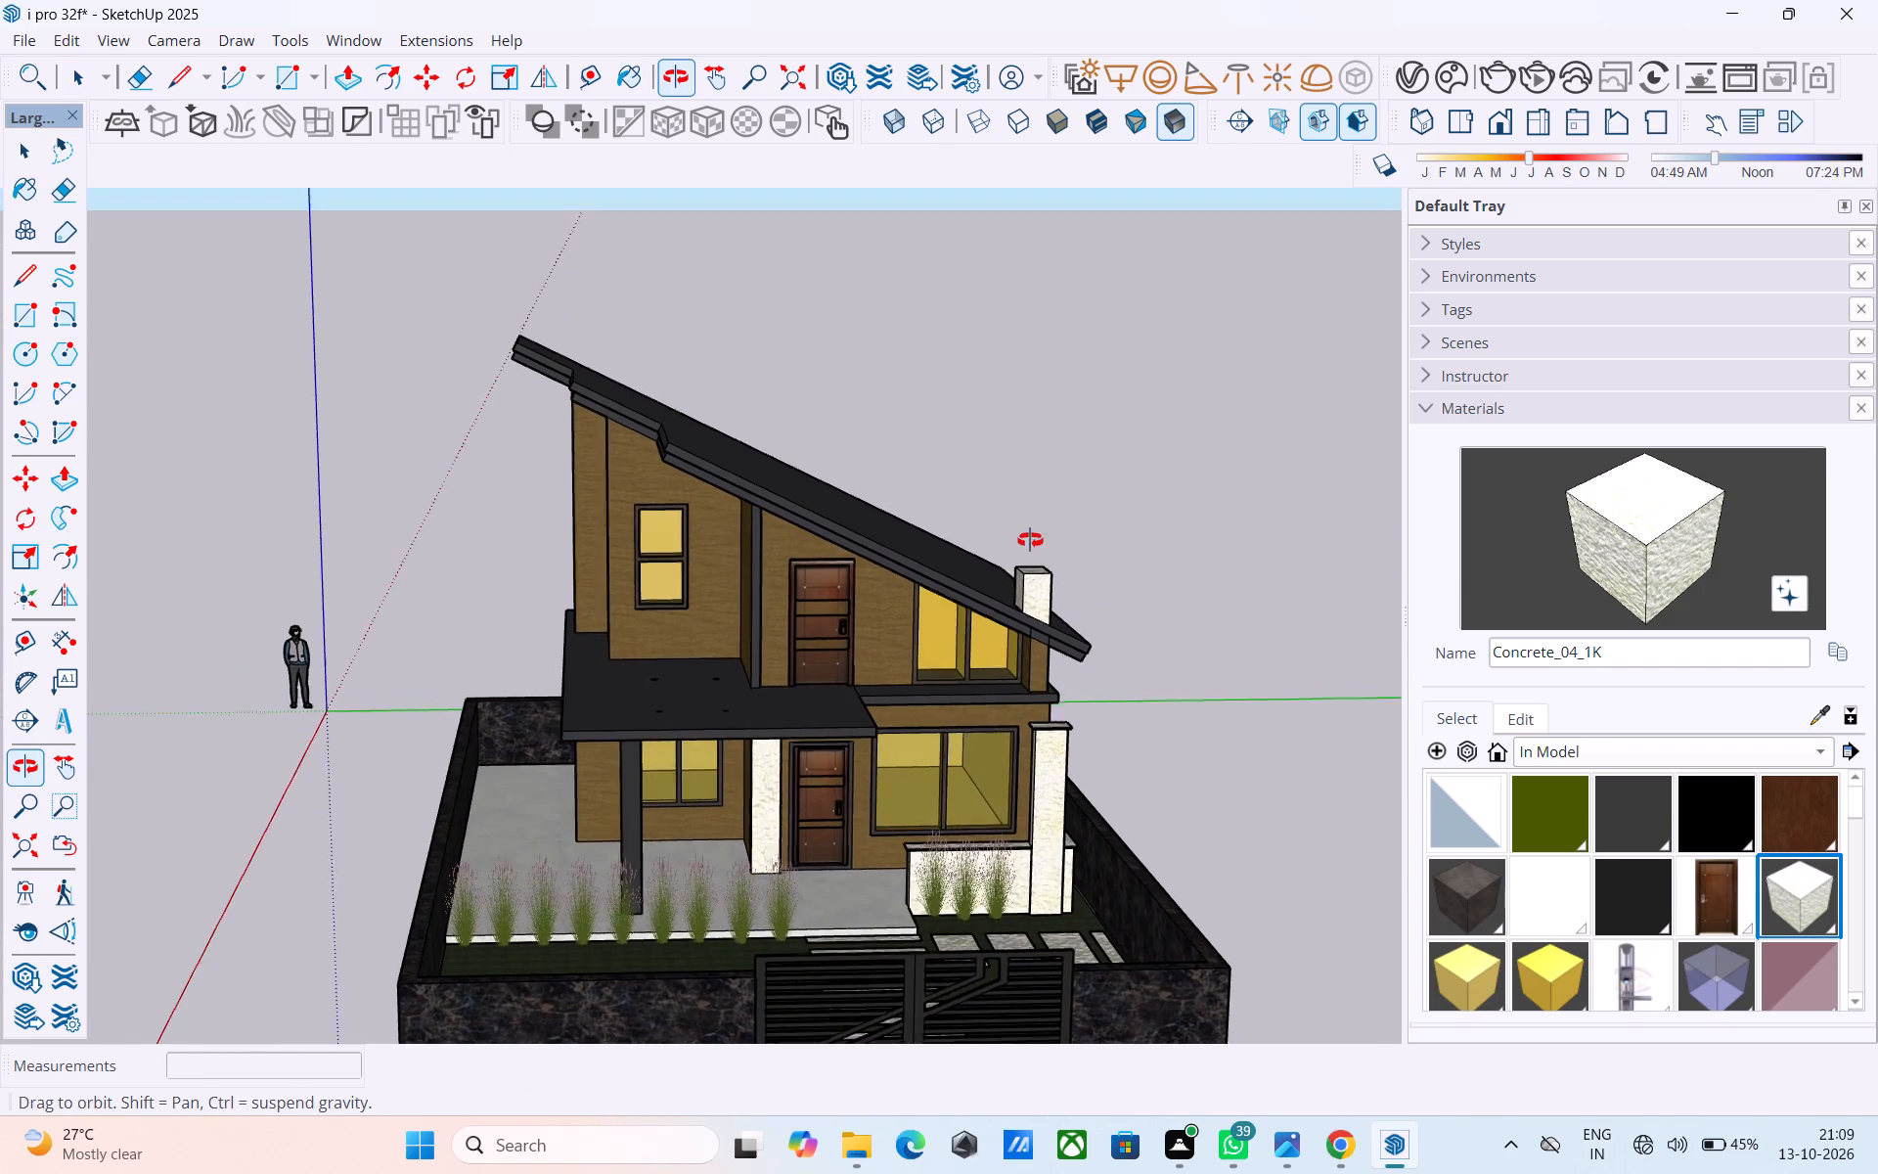
middle_click_drag(1030, 540, 1029, 540)
key("ctrl+s")
Examine the house's facade, roof overhang, chimney and front pillars from the front and both front corners.
middle_click_drag(1037, 546, 1042, 533)
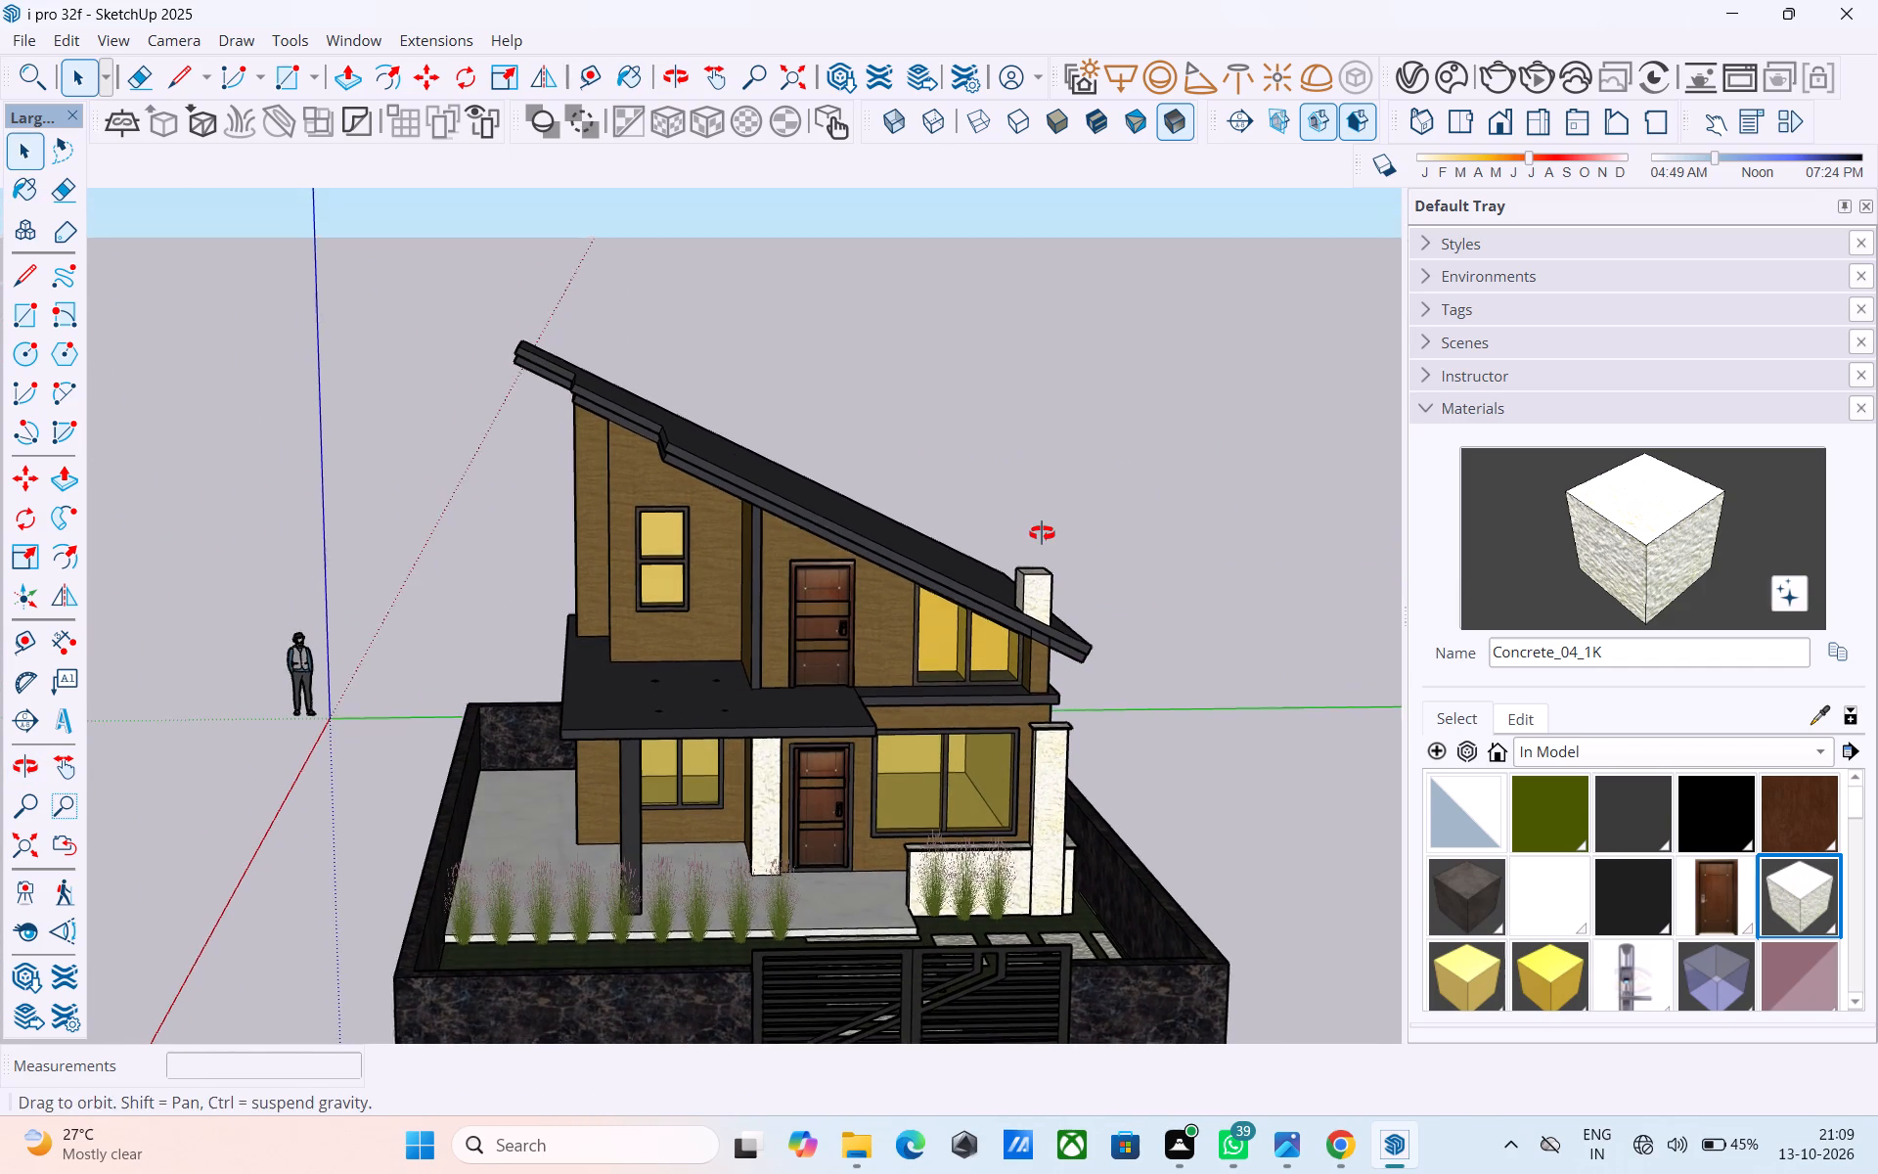
middle_click_drag(1042, 533, 1044, 509)
middle_click_drag(757, 702, 944, 657)
middle_click_drag(739, 709, 856, 671)
scroll(707, 730, "up", 4)
middle_click_drag(720, 746, 1233, 797)
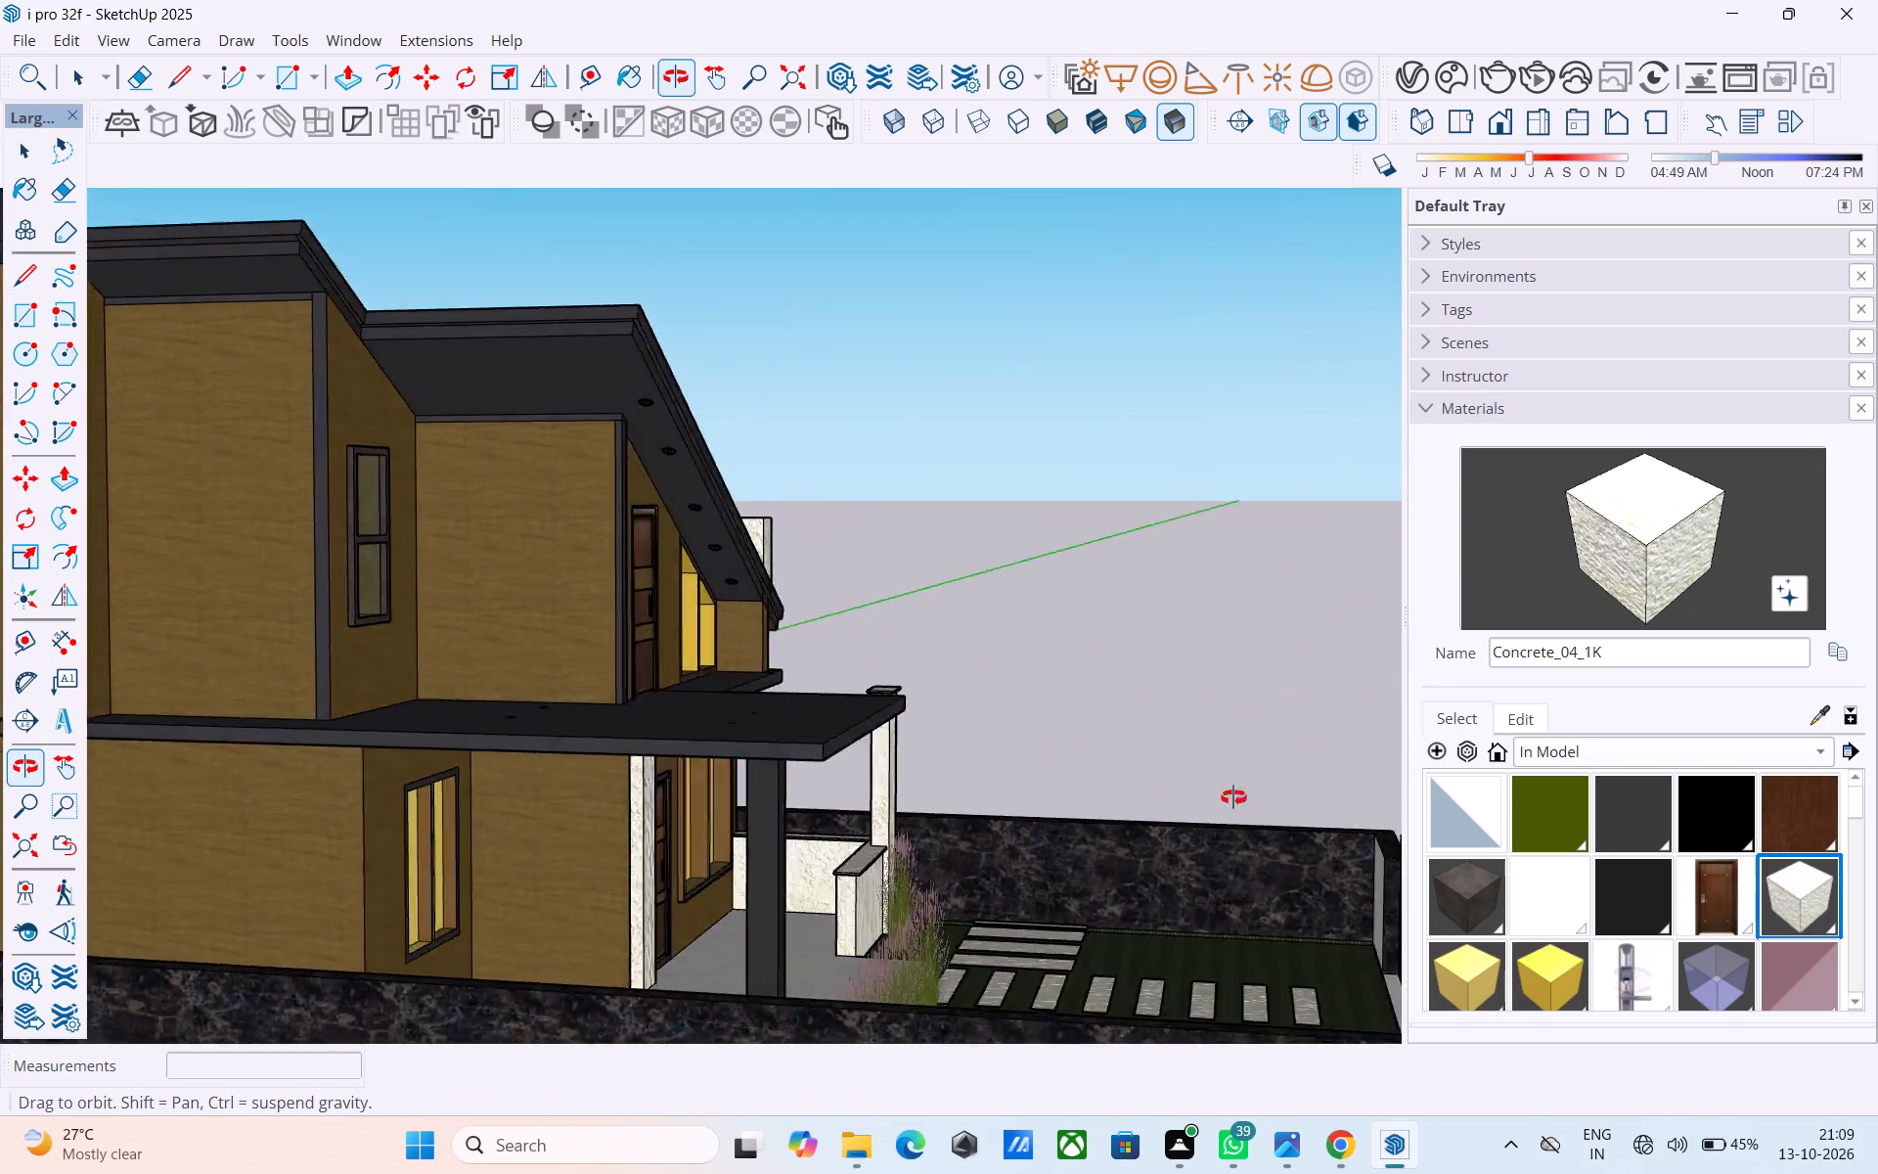
middle_click_drag(1233, 797, 463, 792)
scroll(463, 792, "up", 2)
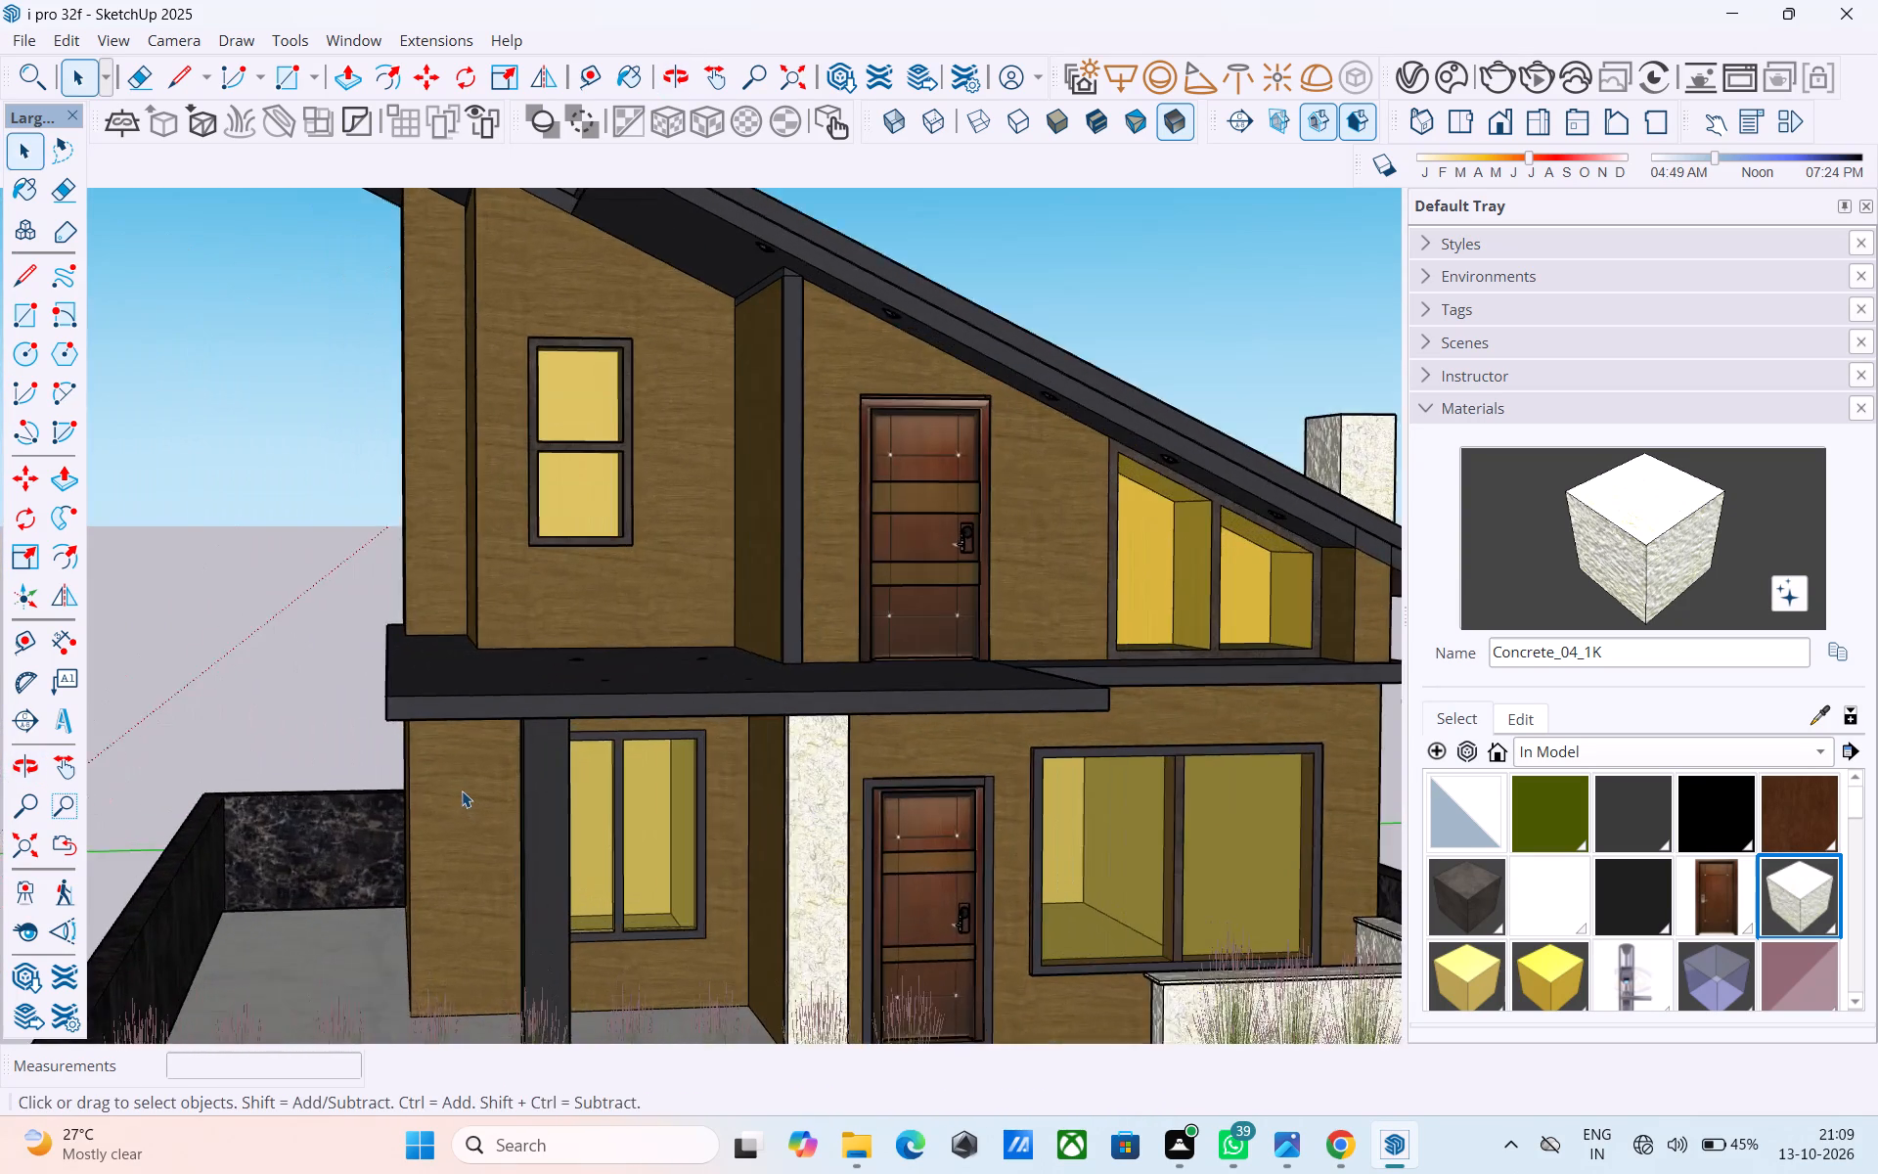
scroll(462, 790, "up", 2)
scroll(462, 790, "down", 6)
middle_click_drag(1073, 834, 698, 805)
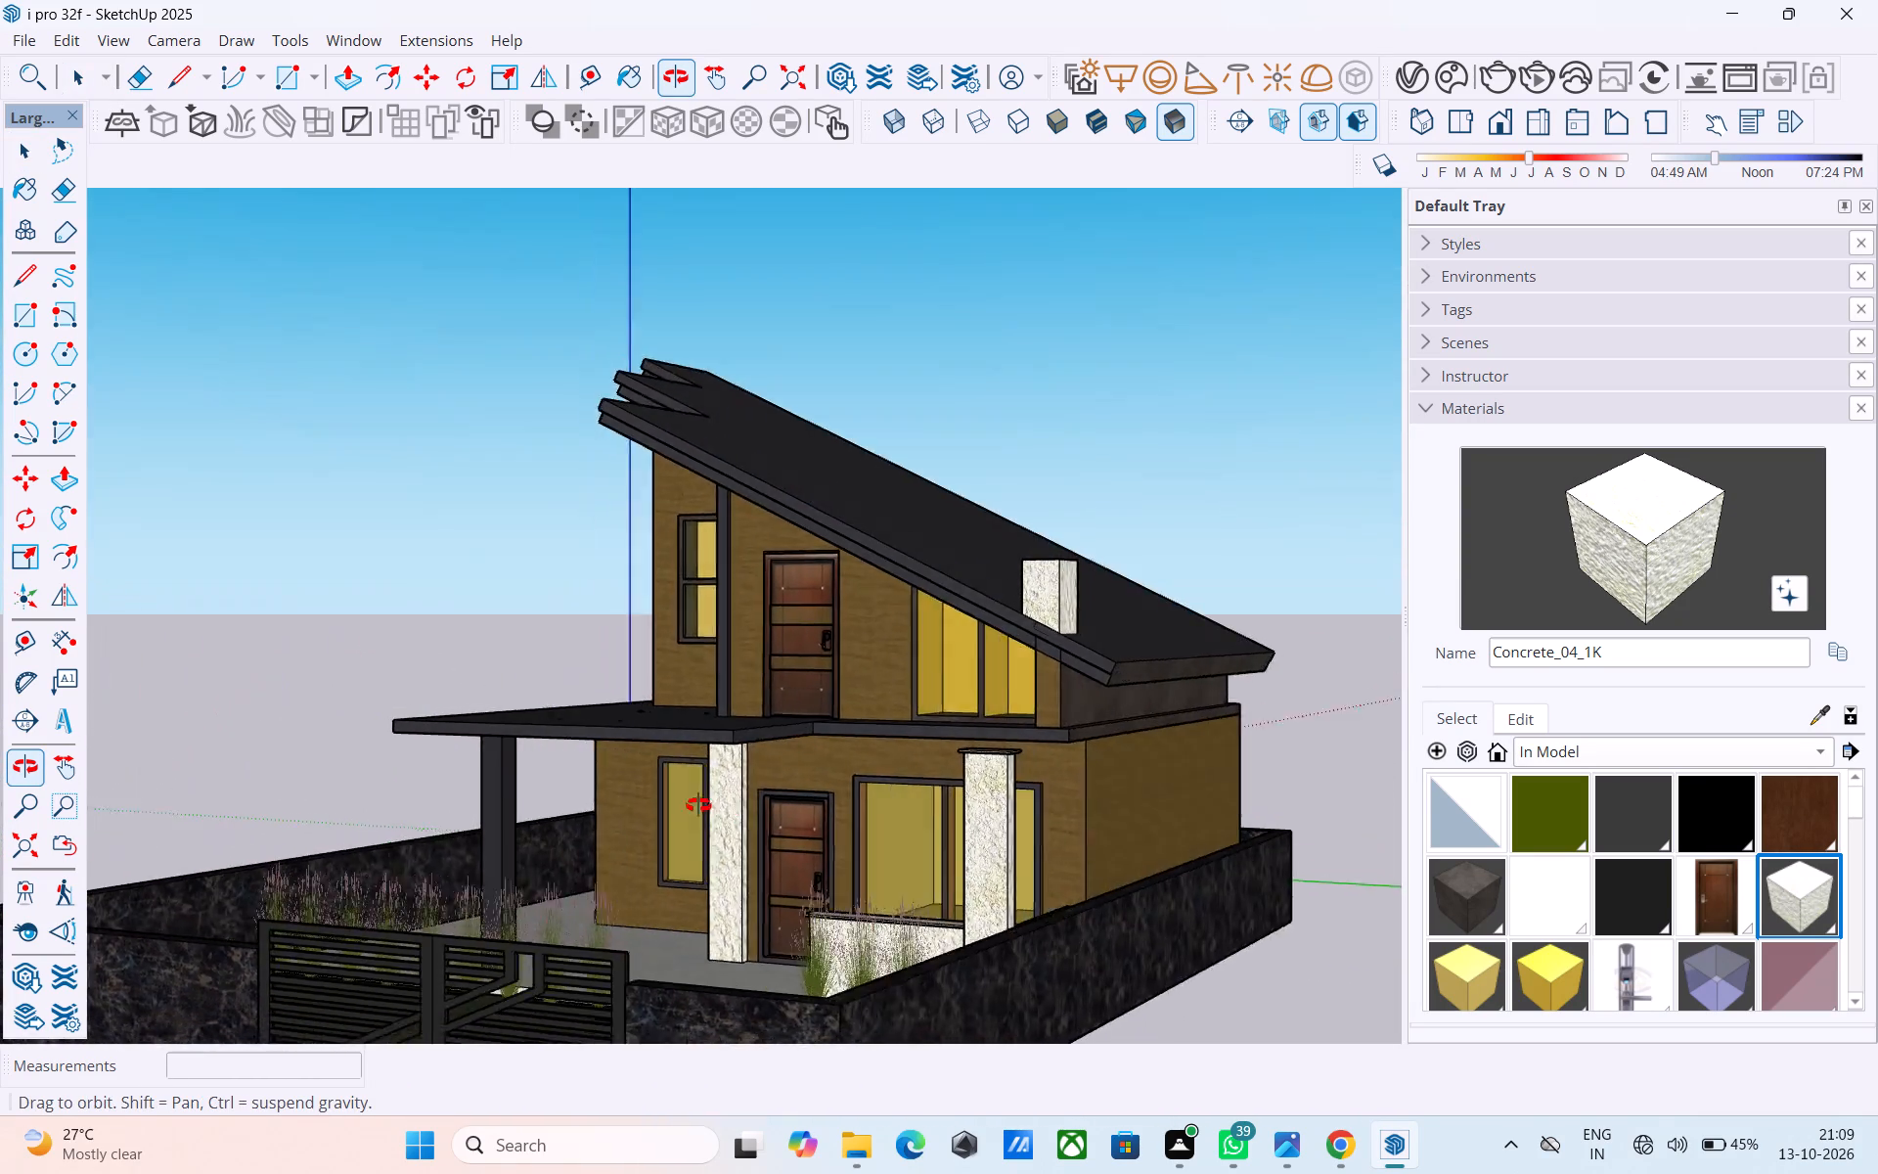
middle_click_drag(698, 805, 926, 784)
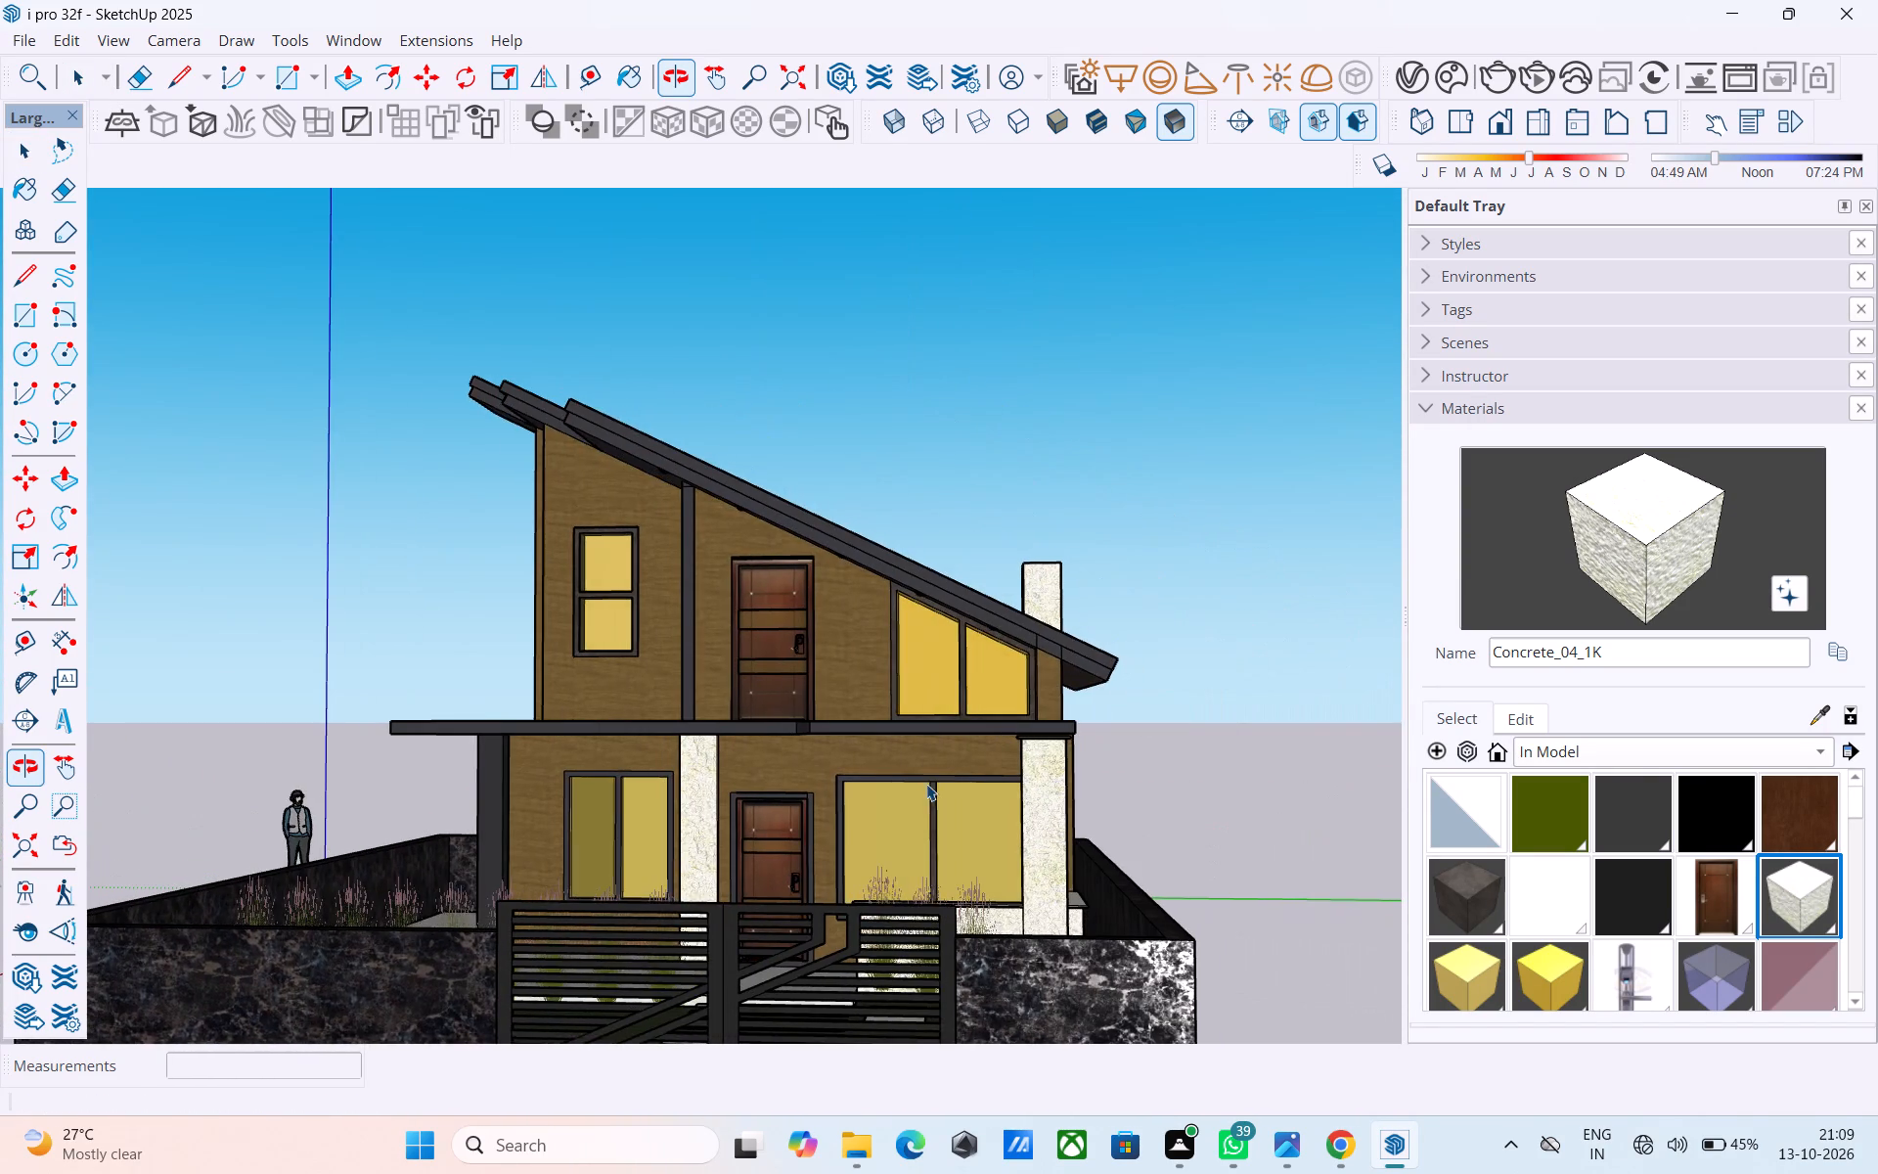
middle_click_drag(1099, 734, 1089, 820)
scroll(1063, 793, "up", 10)
scroll(1033, 744, "down", 2)
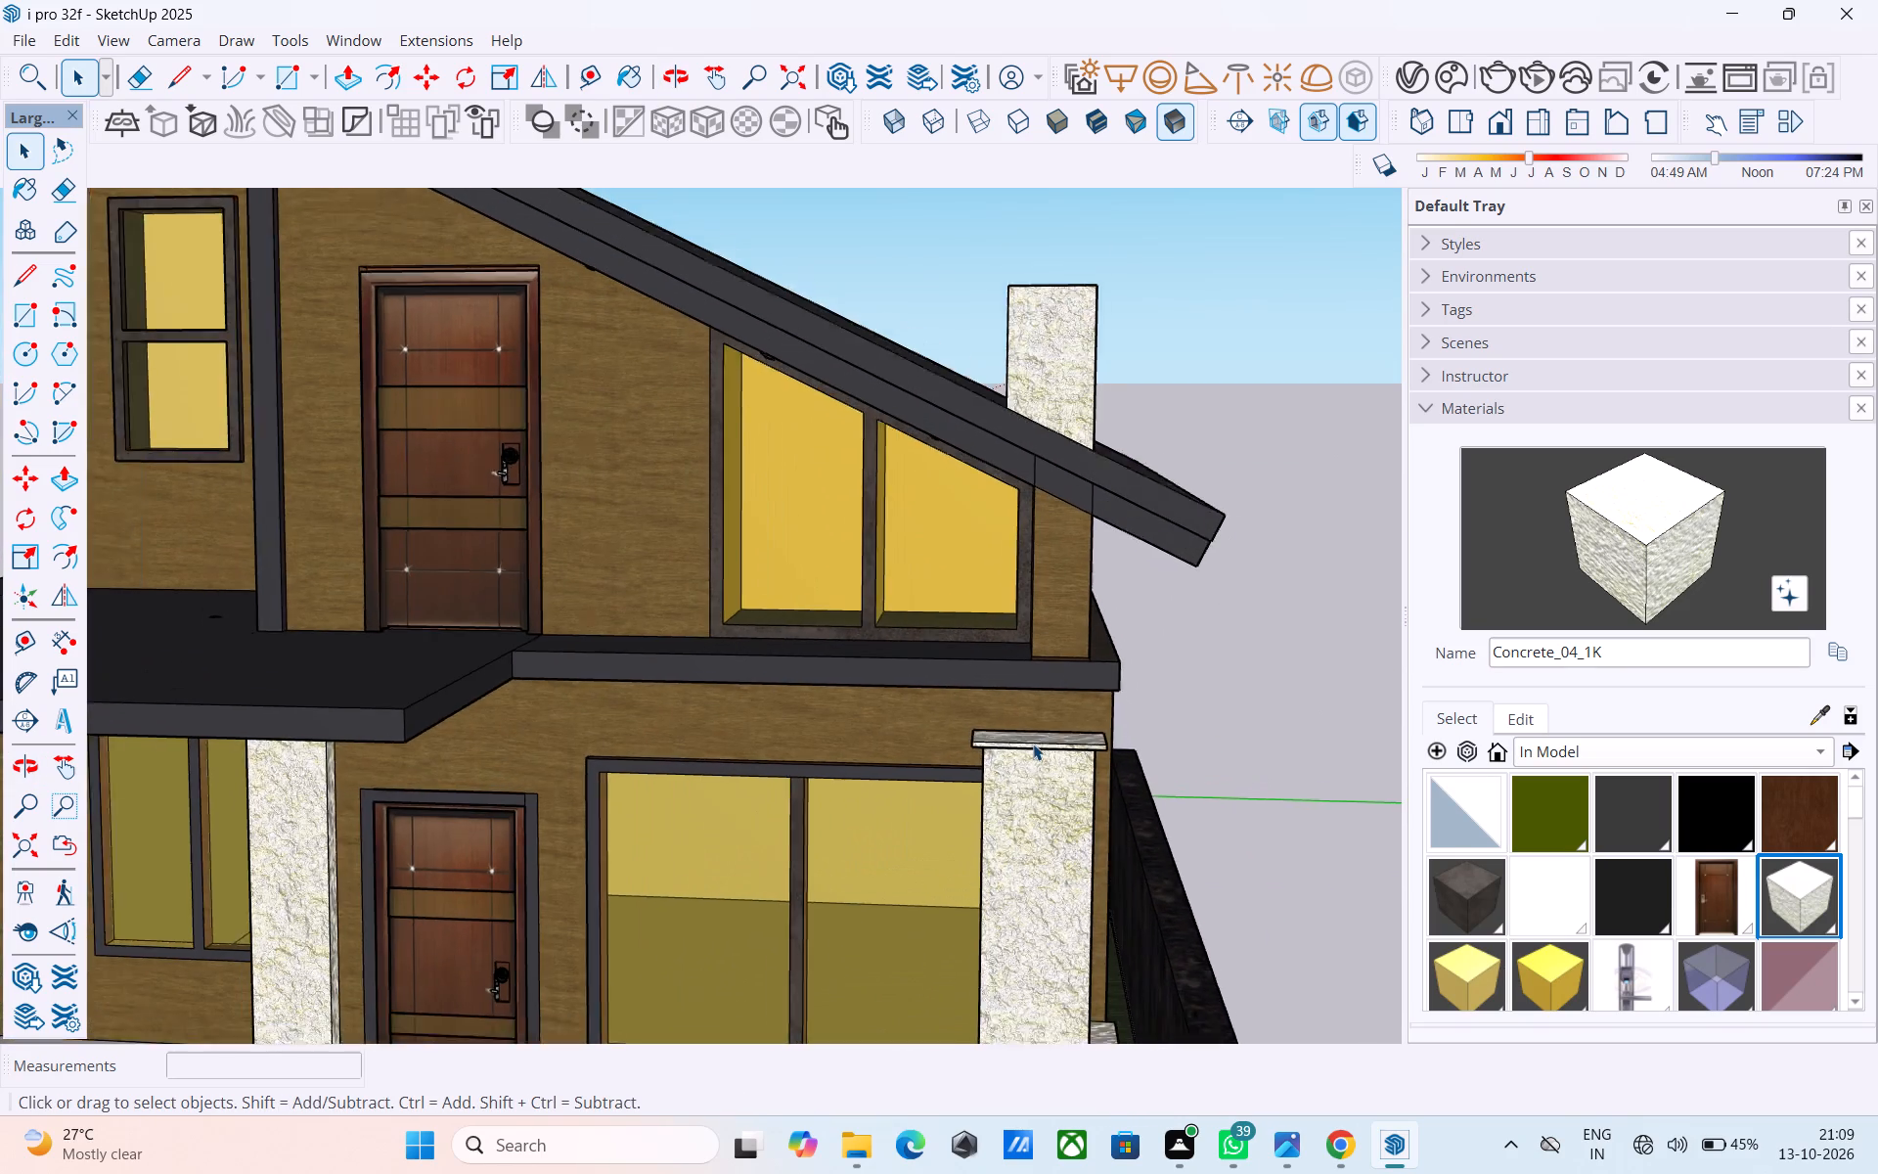
scroll(1033, 744, "down", 7)
middle_click_drag(710, 729, 917, 674)
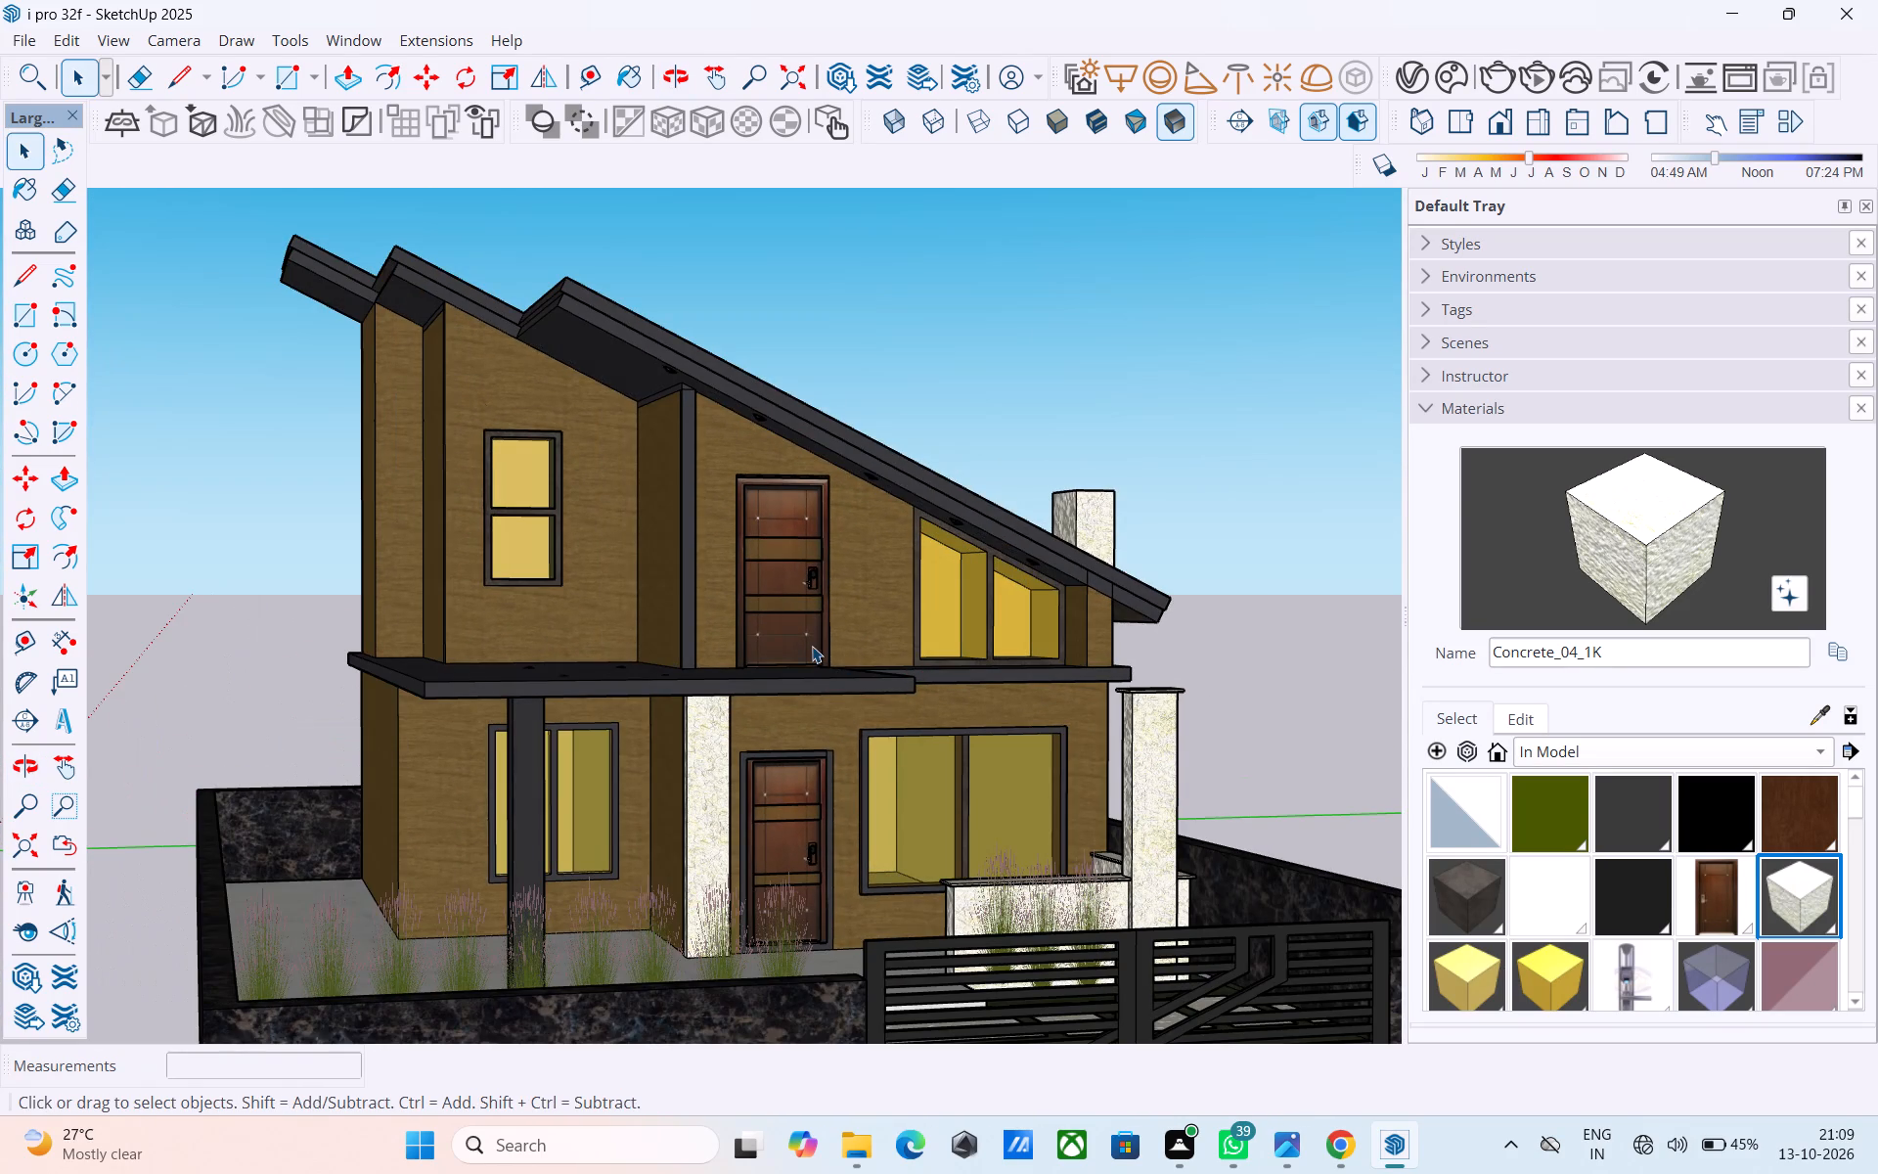
Save the model.
key("ctrl+s")
key("space")
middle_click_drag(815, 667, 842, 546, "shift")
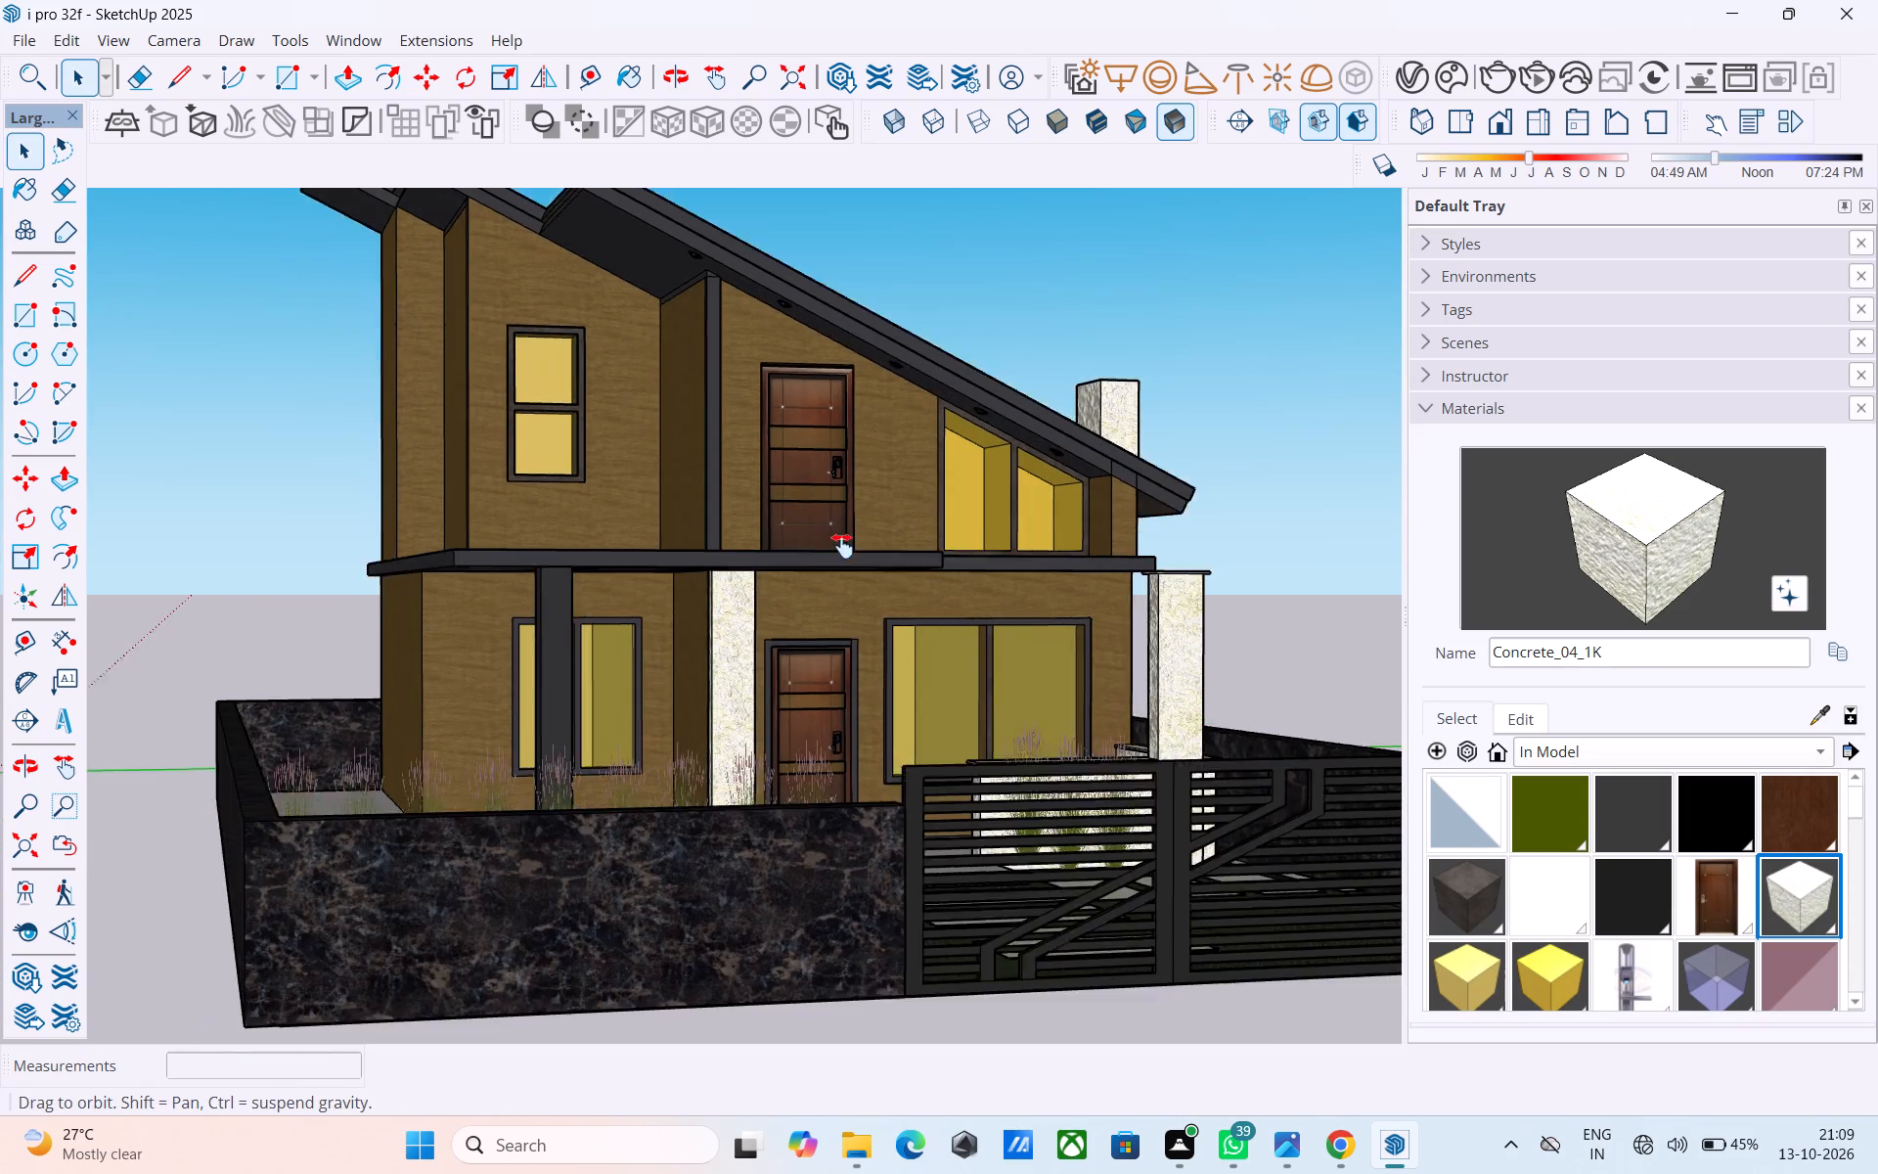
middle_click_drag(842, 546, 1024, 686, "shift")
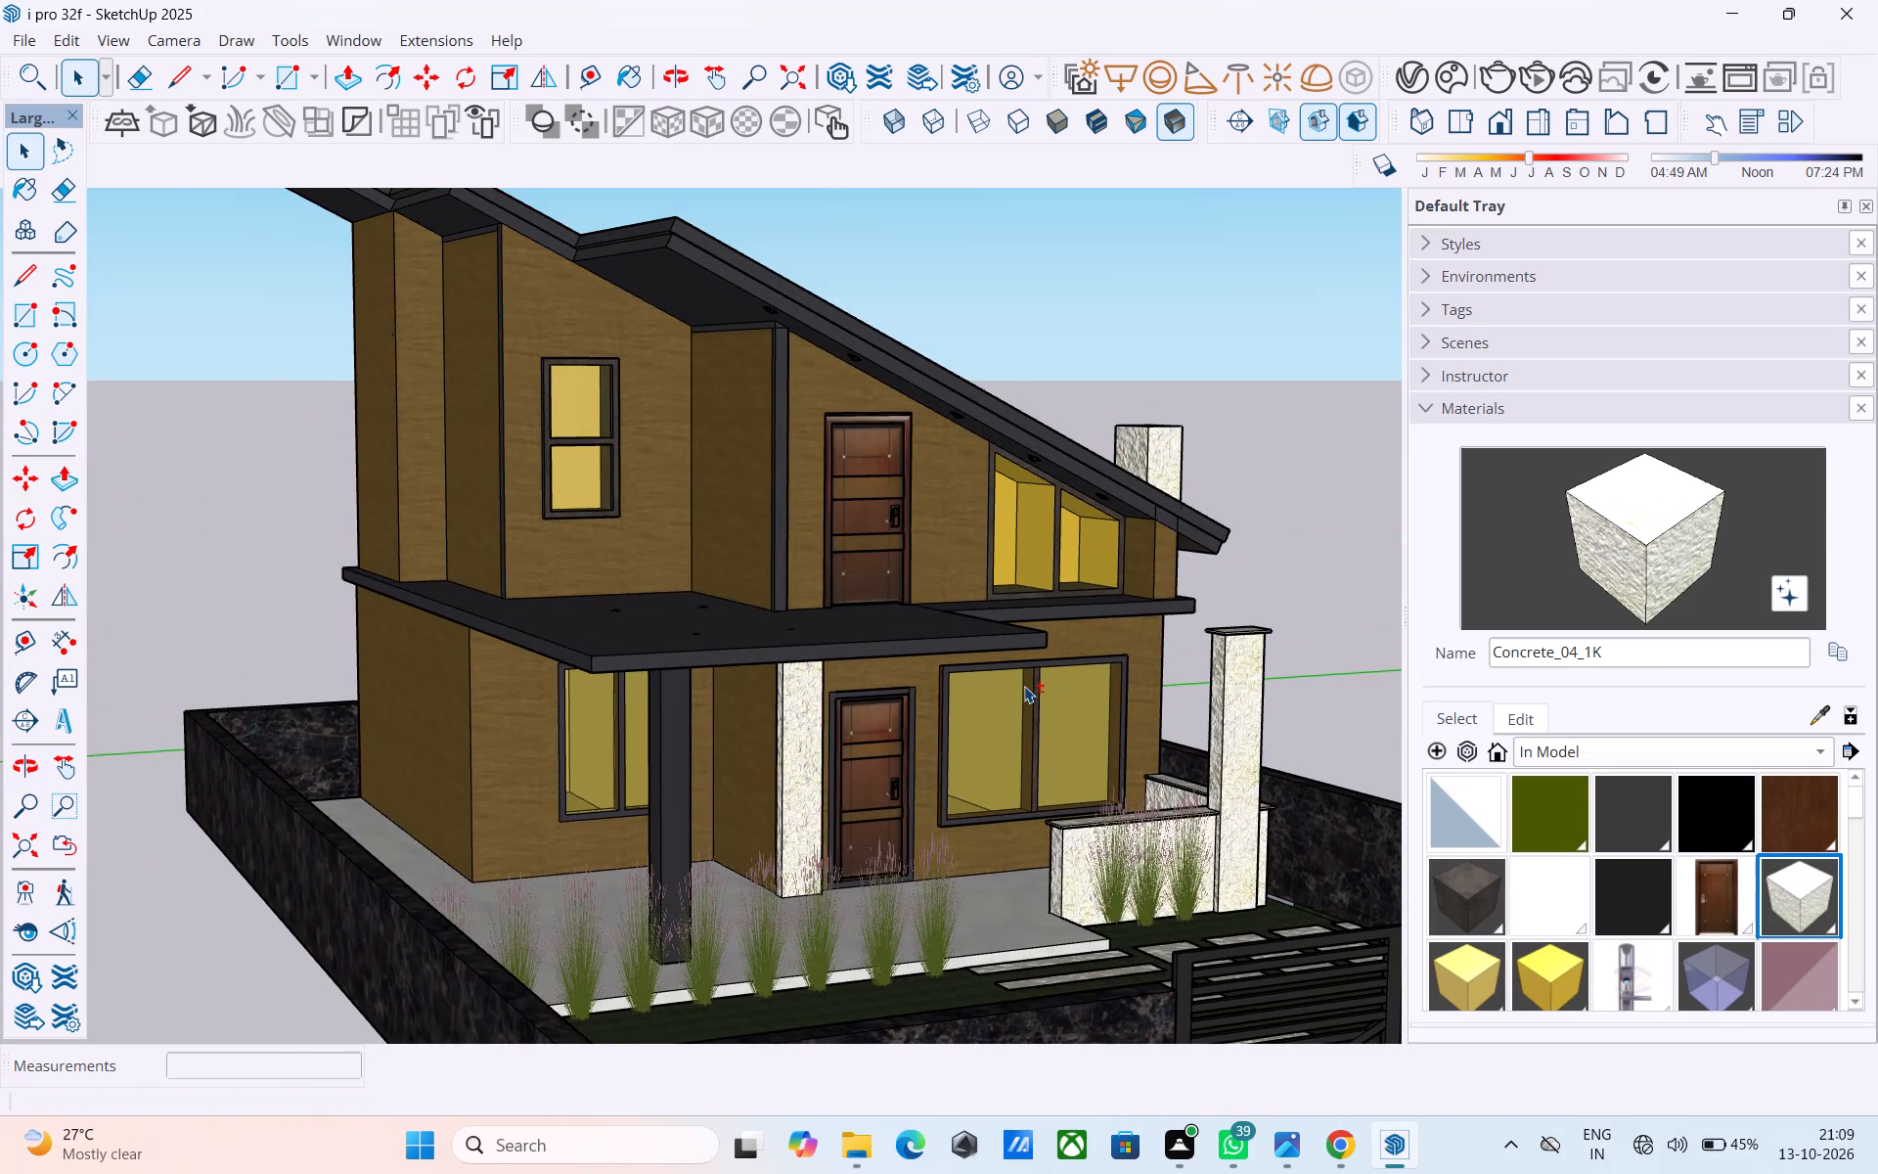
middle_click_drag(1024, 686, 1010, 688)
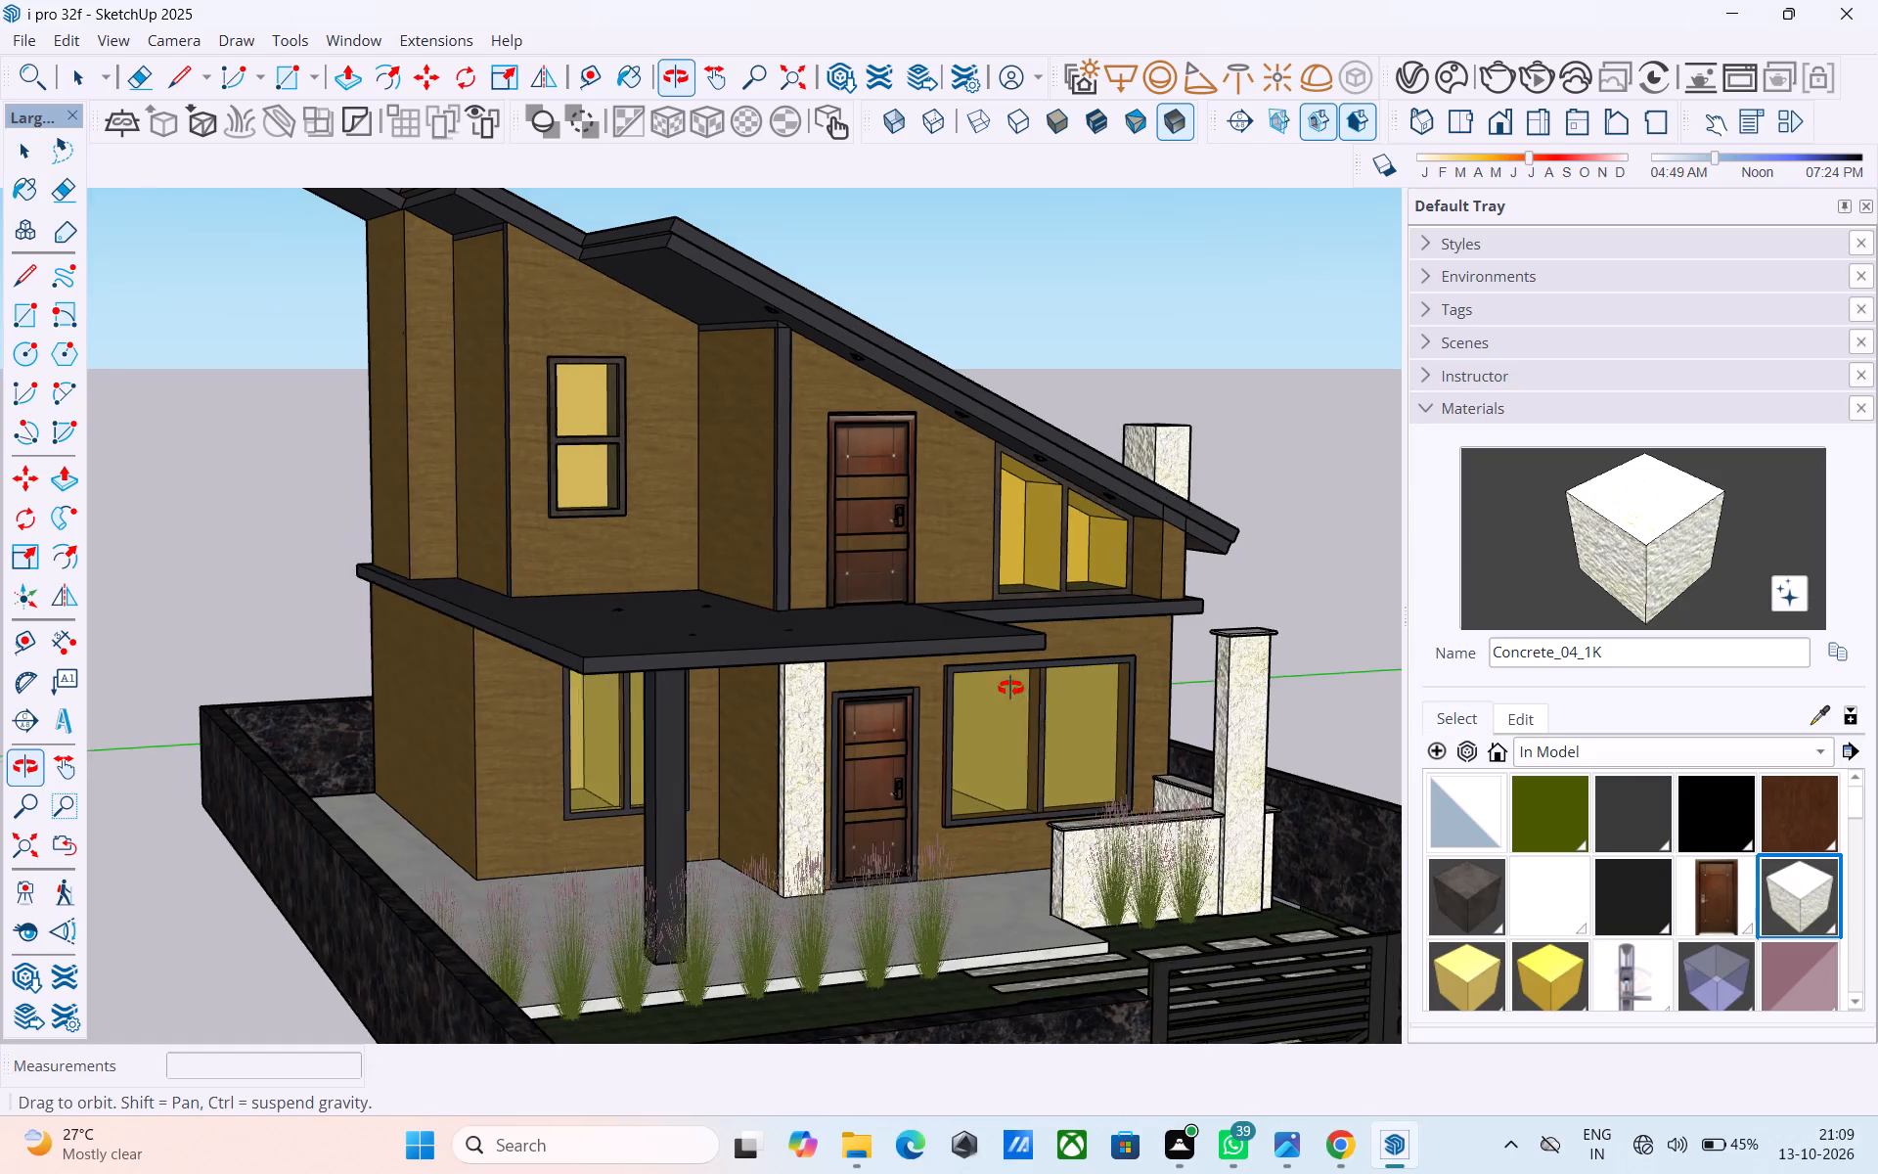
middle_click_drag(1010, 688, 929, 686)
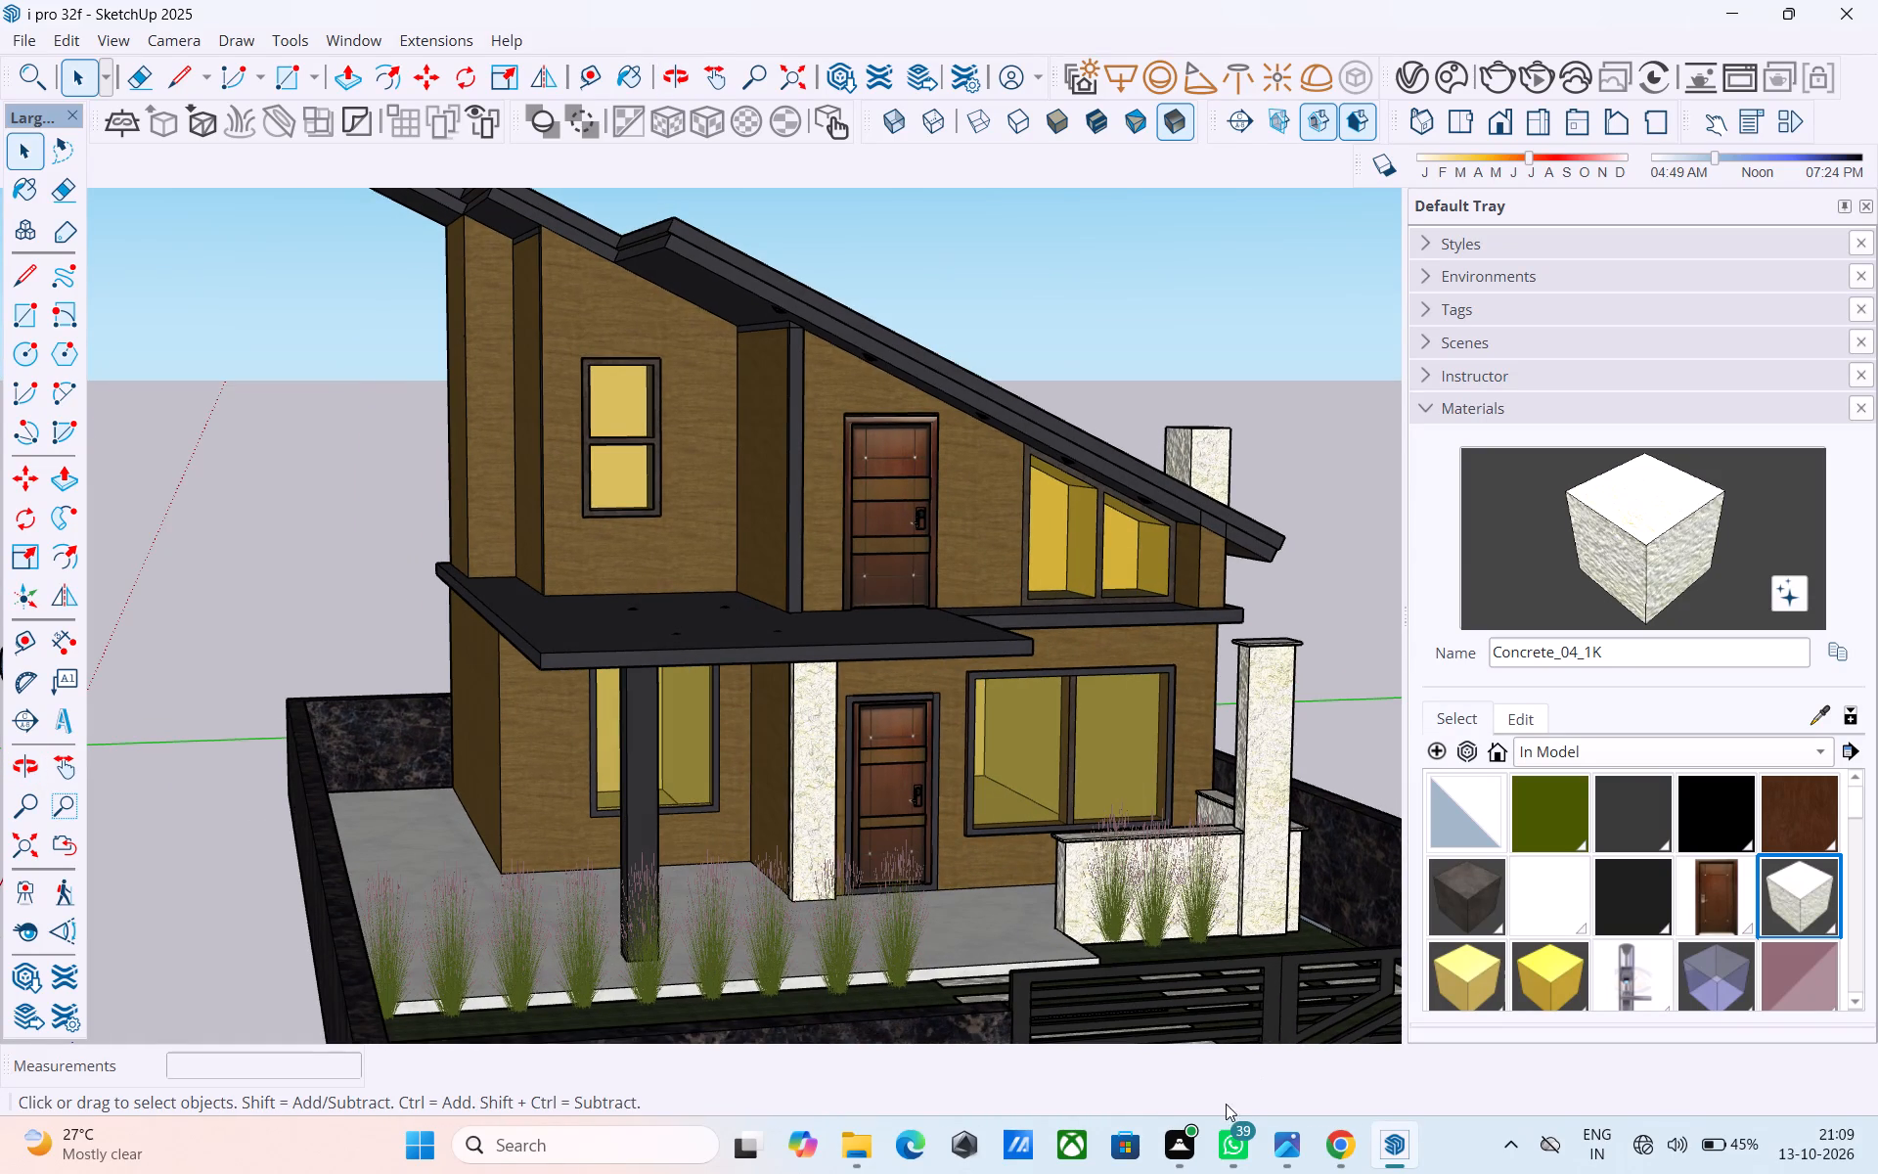